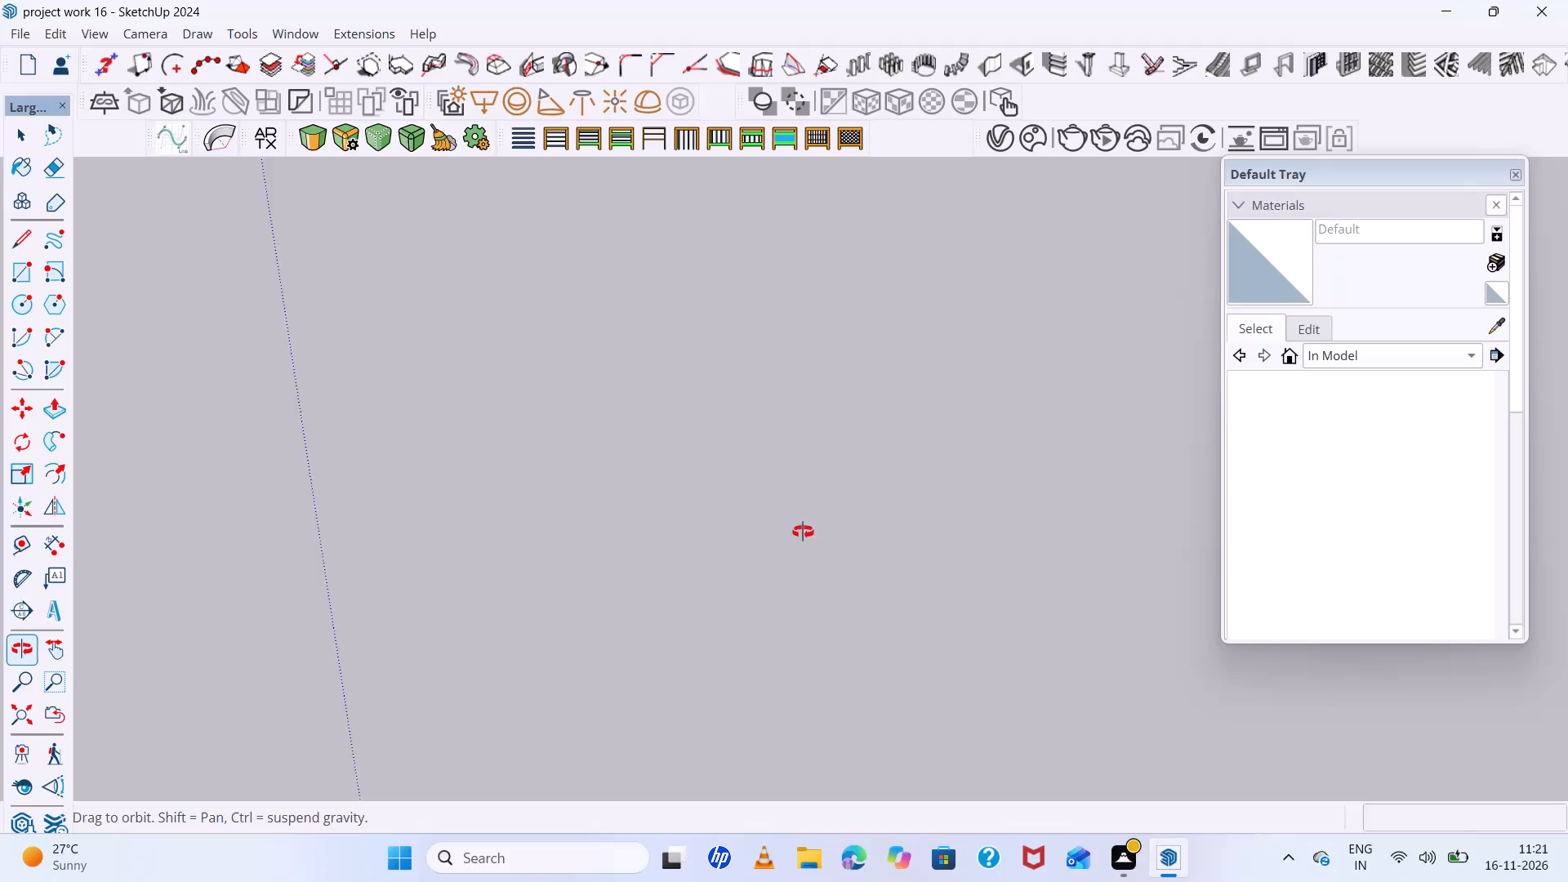
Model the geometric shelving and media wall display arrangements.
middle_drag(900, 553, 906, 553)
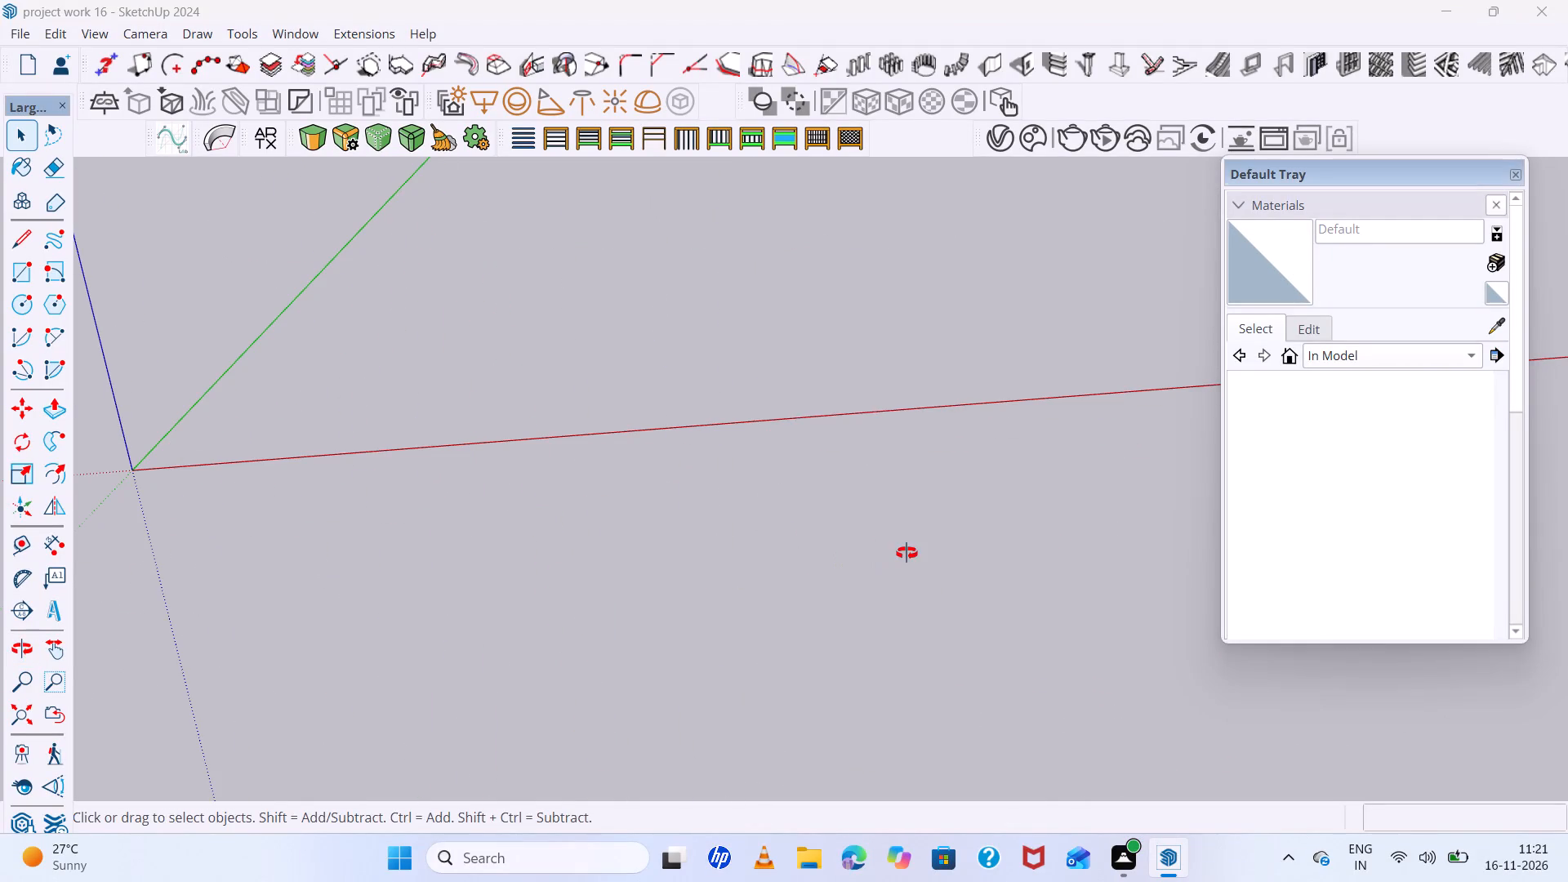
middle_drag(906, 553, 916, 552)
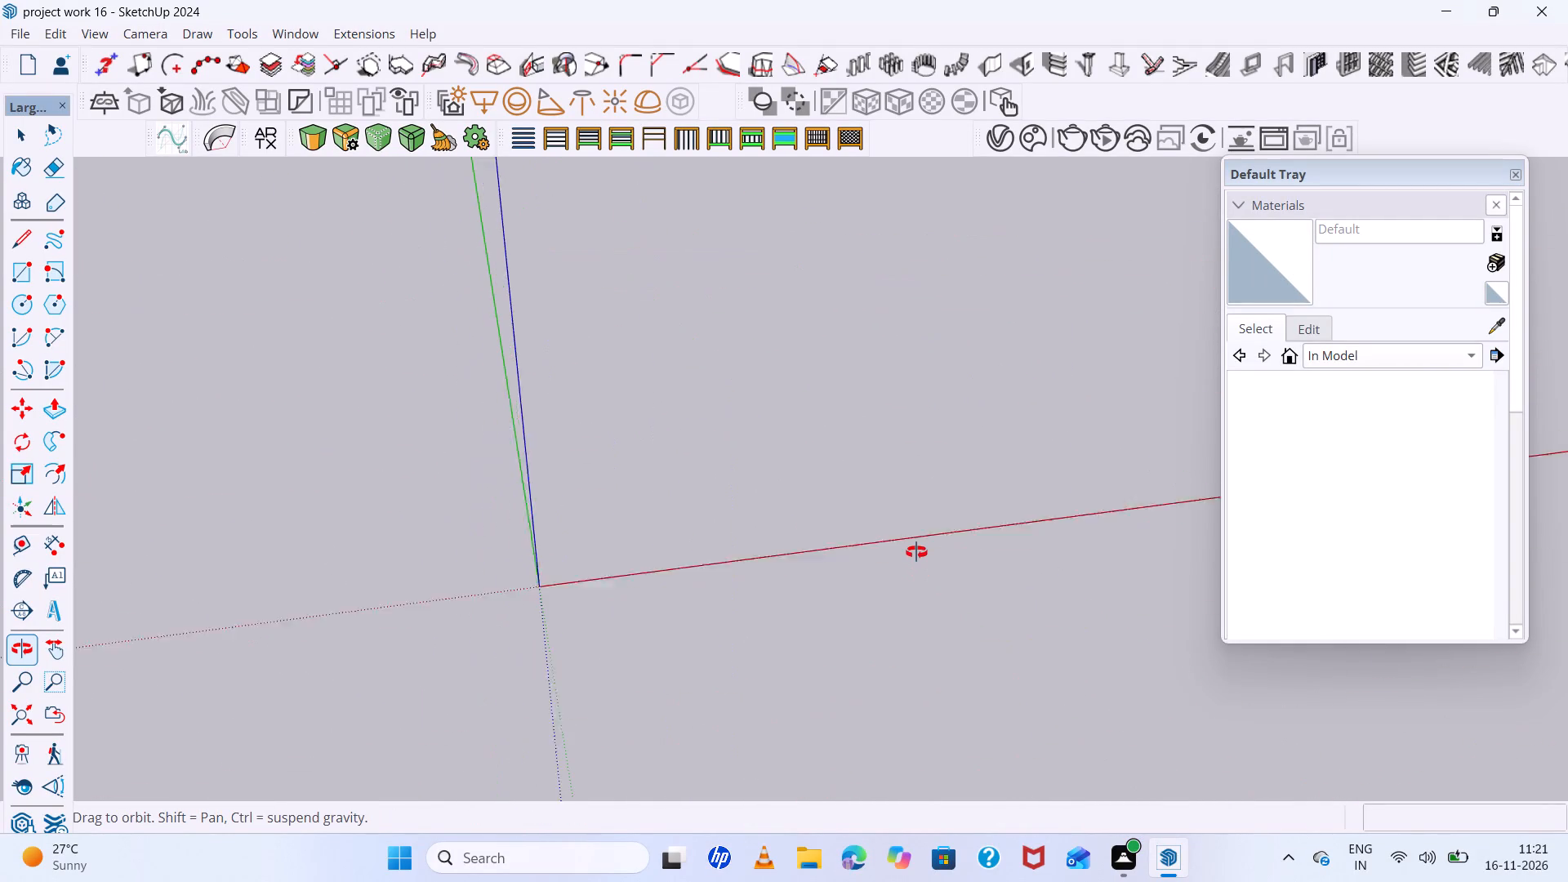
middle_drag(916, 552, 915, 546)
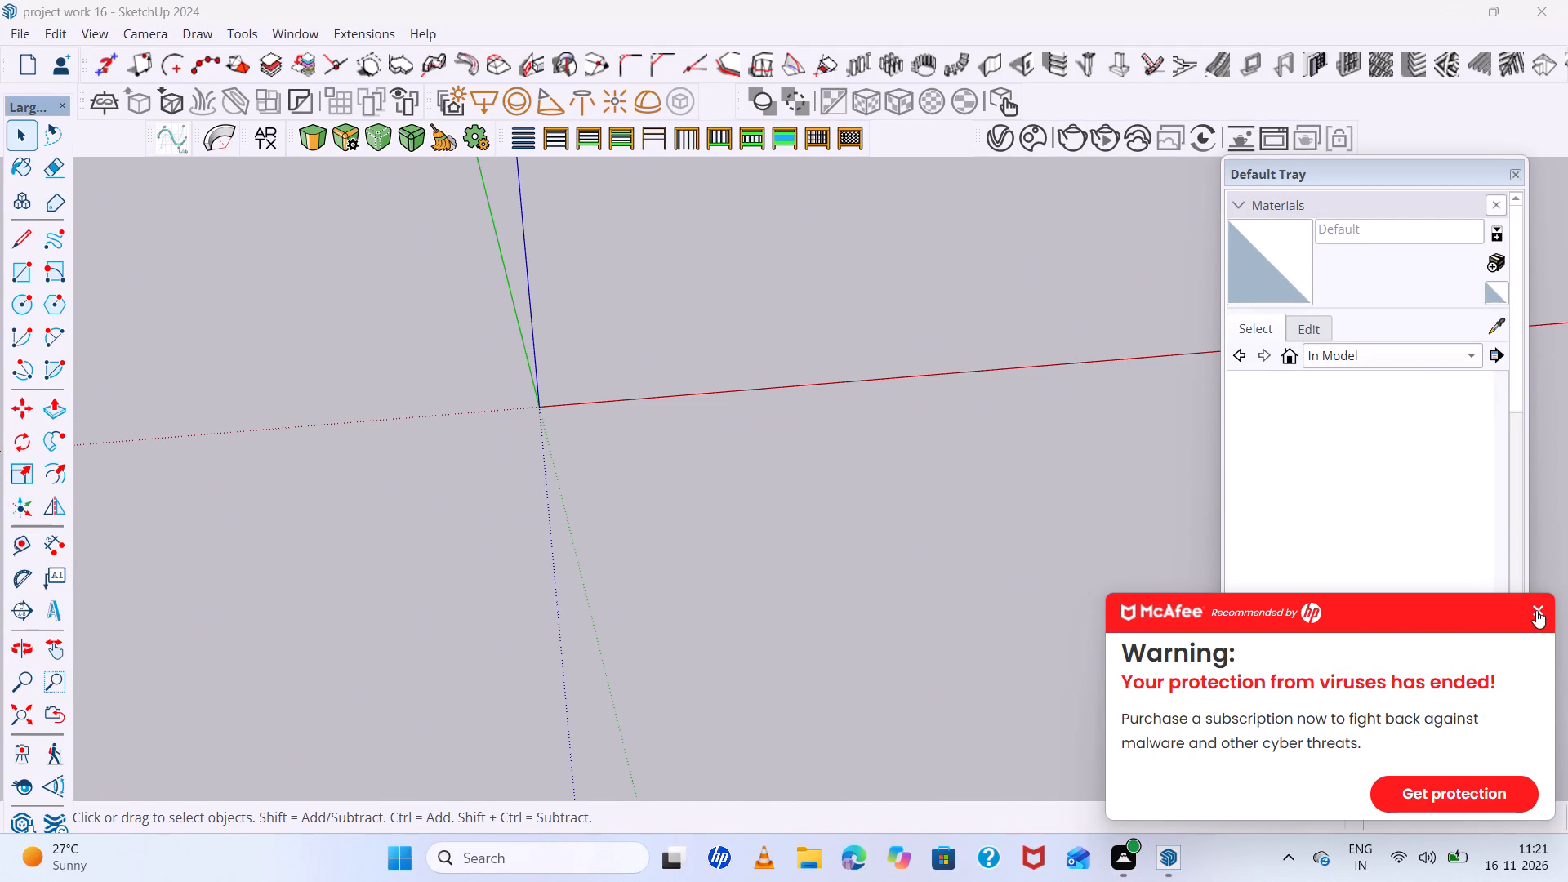
Dismiss the antivirus subscription pop-up.
click(1536, 610)
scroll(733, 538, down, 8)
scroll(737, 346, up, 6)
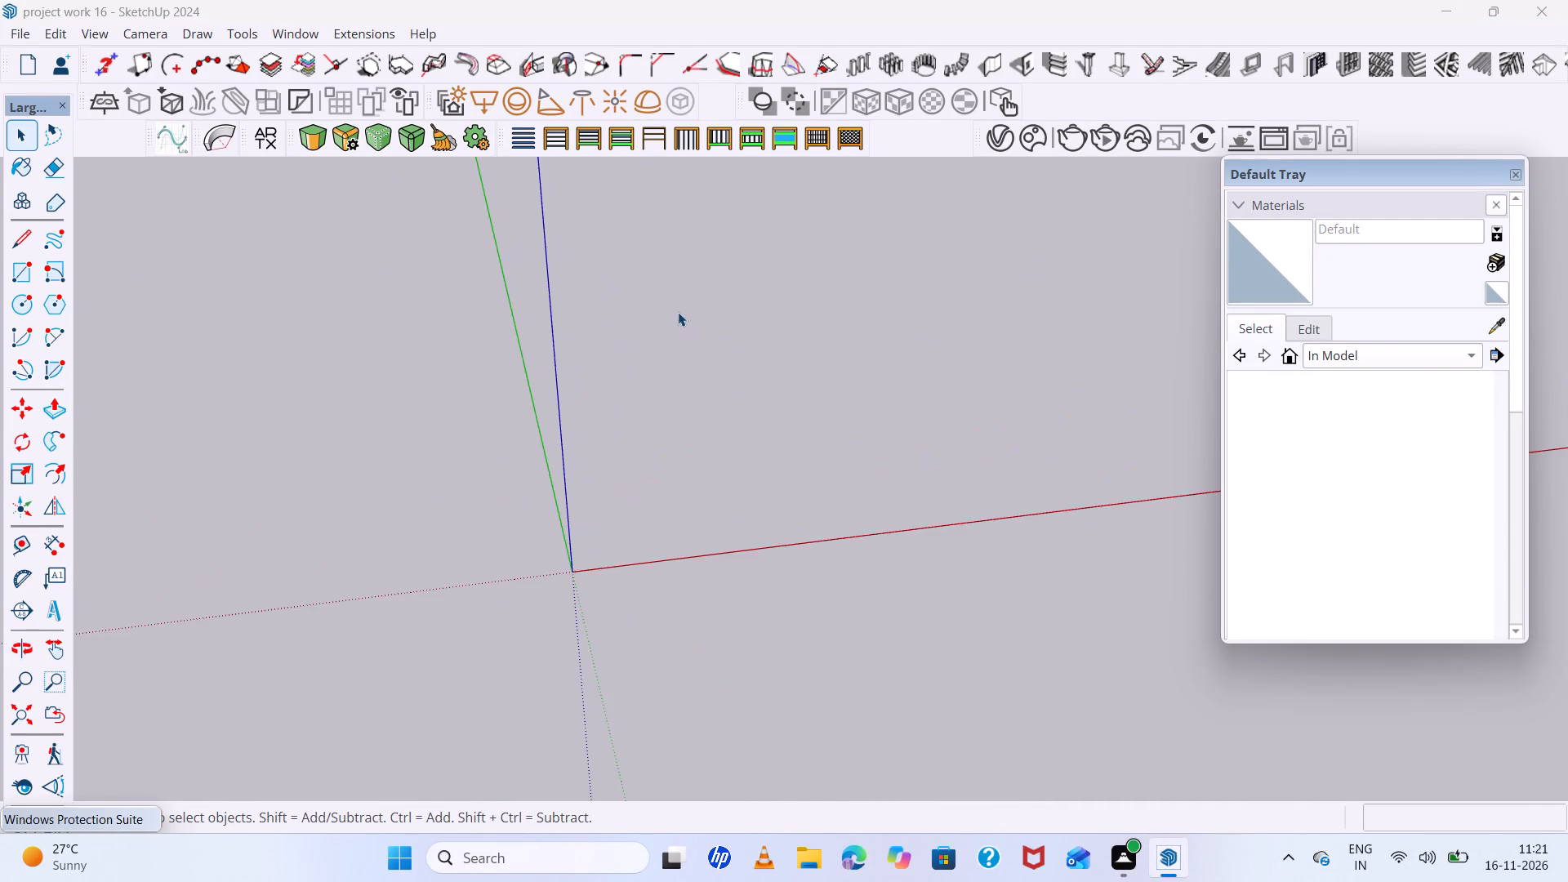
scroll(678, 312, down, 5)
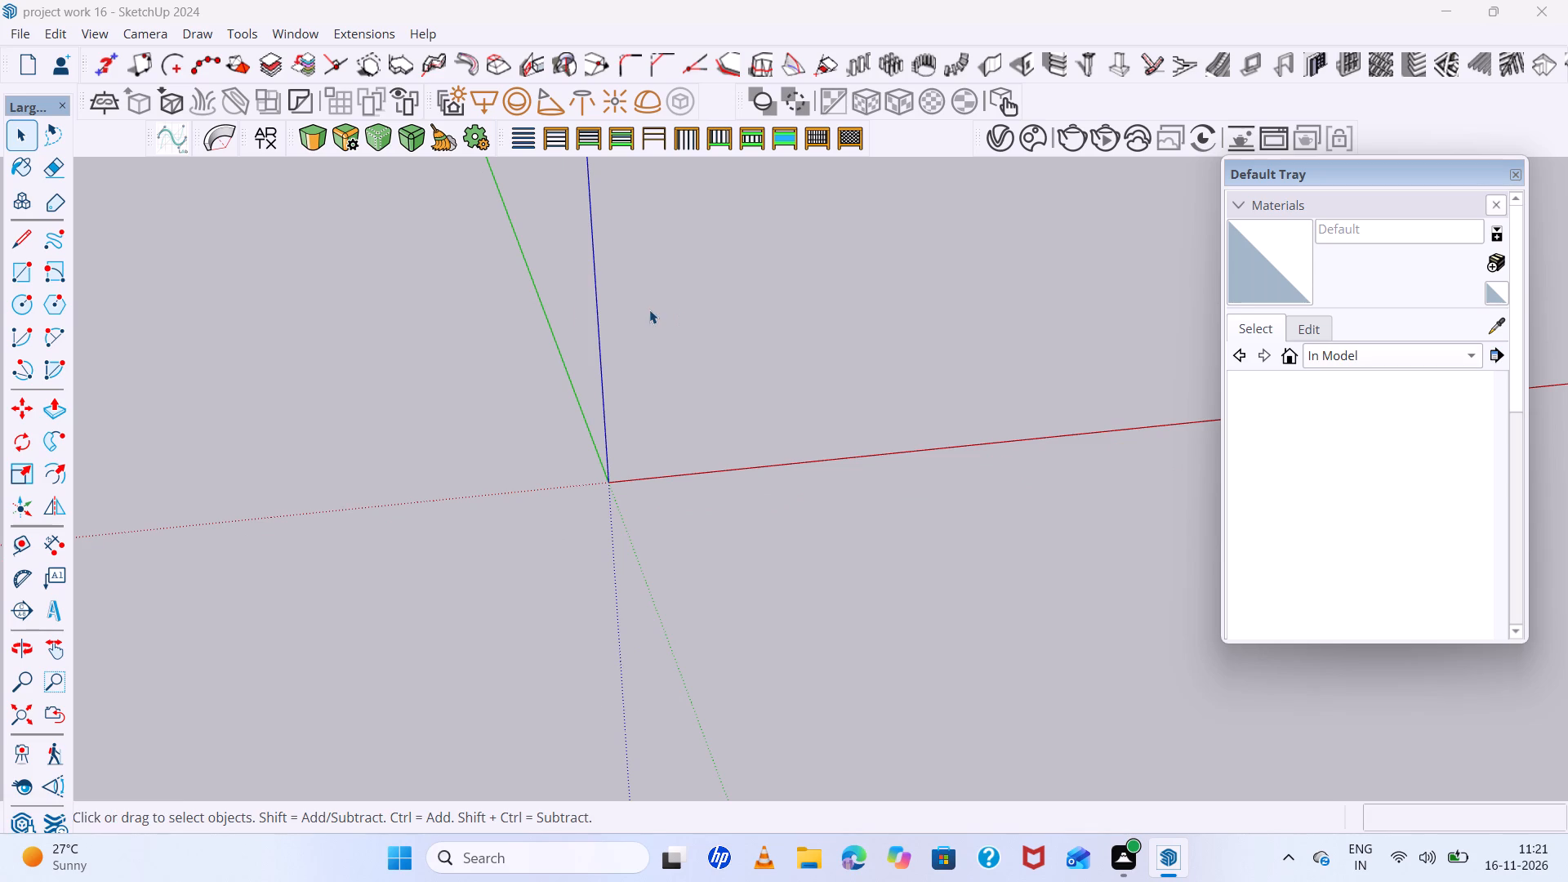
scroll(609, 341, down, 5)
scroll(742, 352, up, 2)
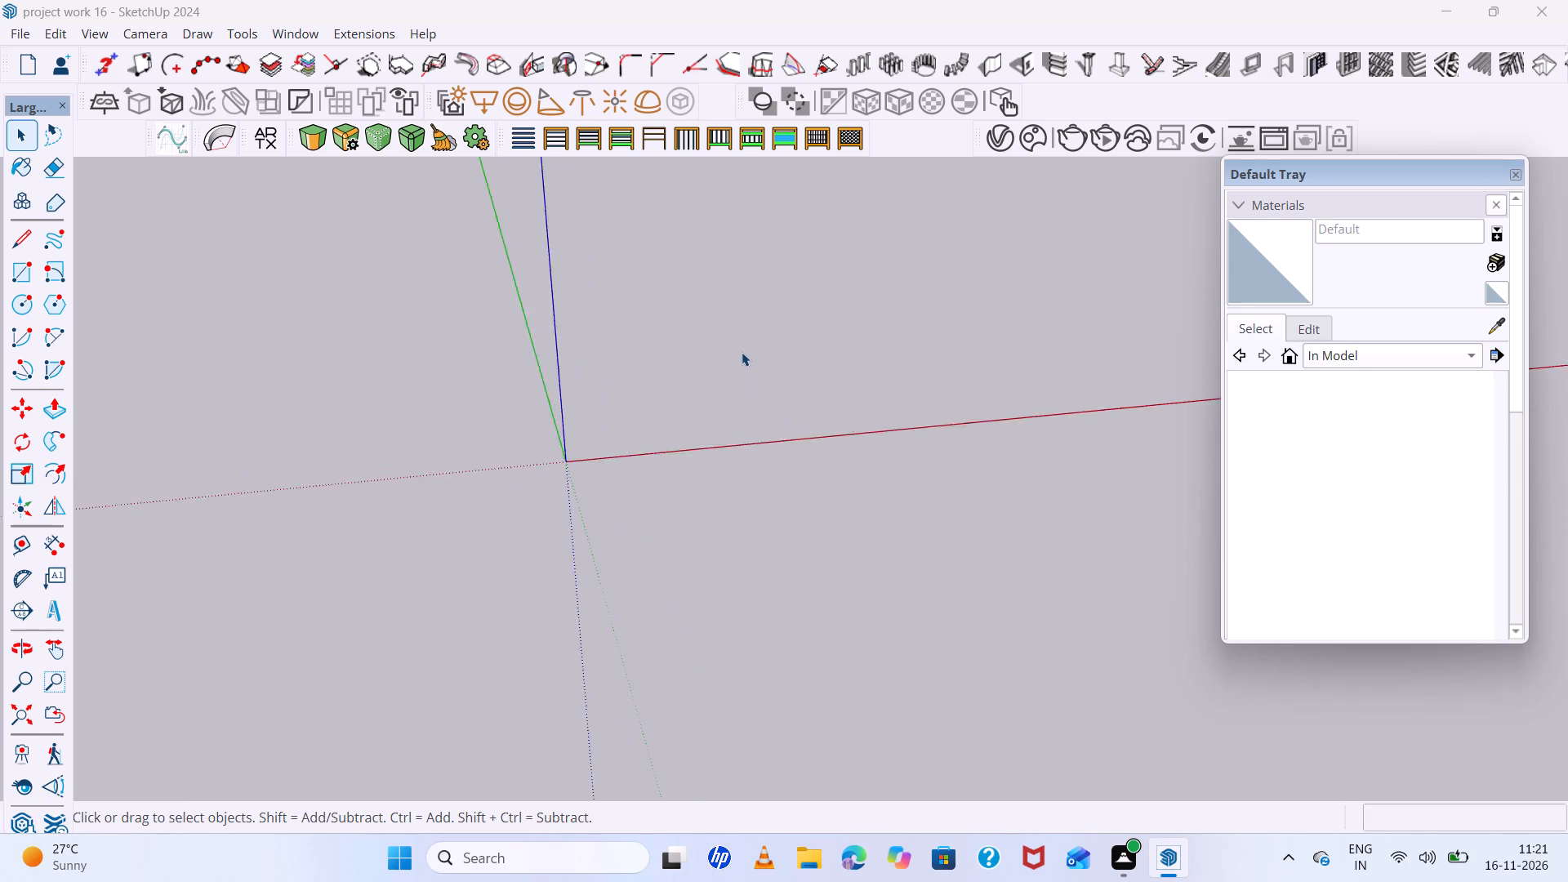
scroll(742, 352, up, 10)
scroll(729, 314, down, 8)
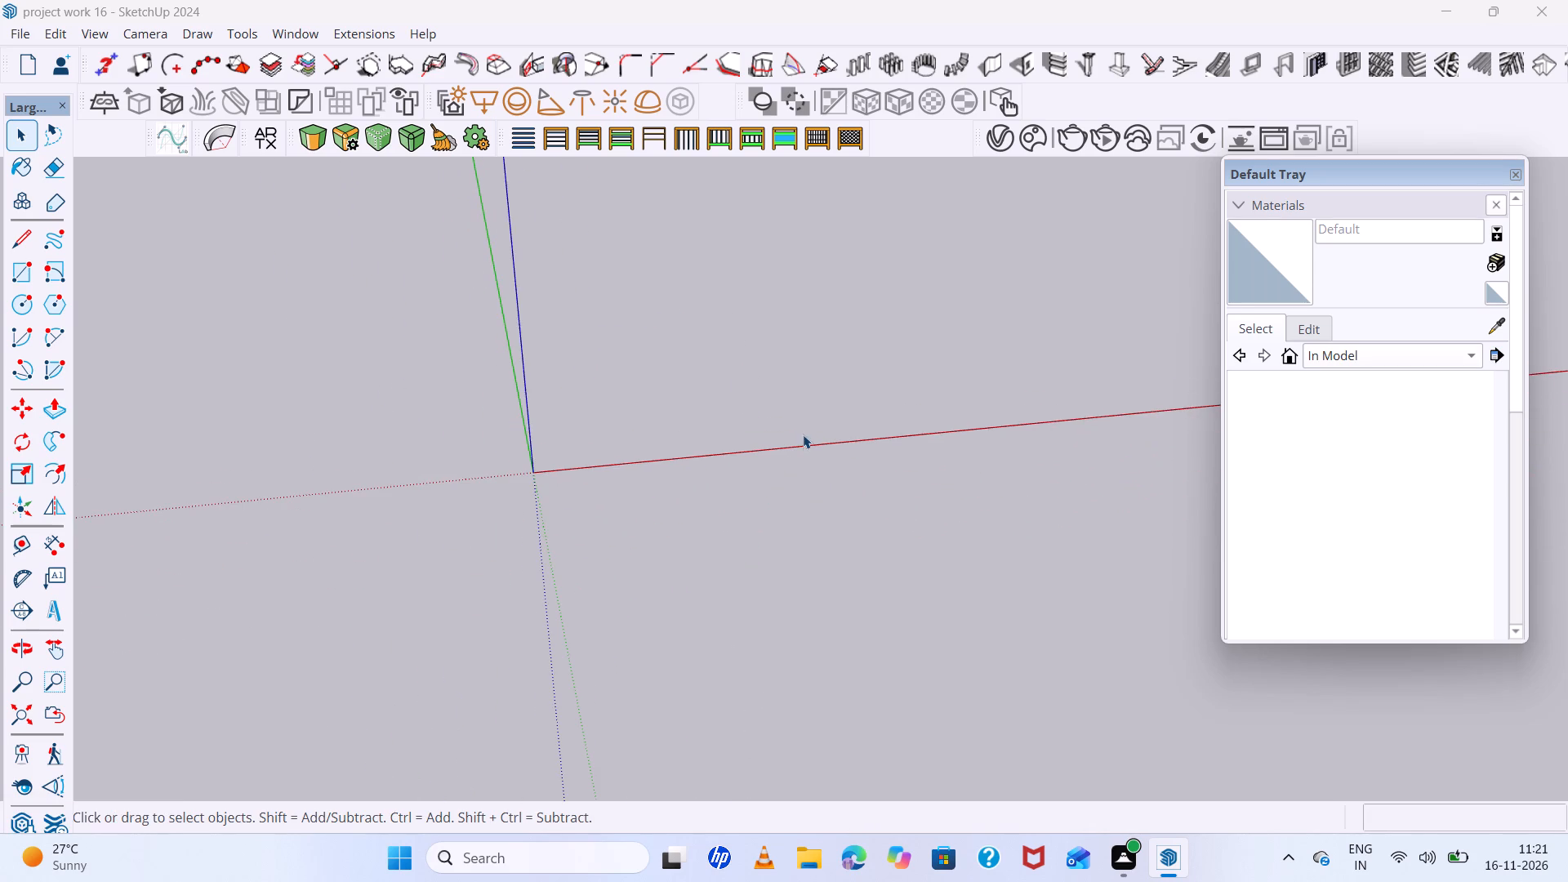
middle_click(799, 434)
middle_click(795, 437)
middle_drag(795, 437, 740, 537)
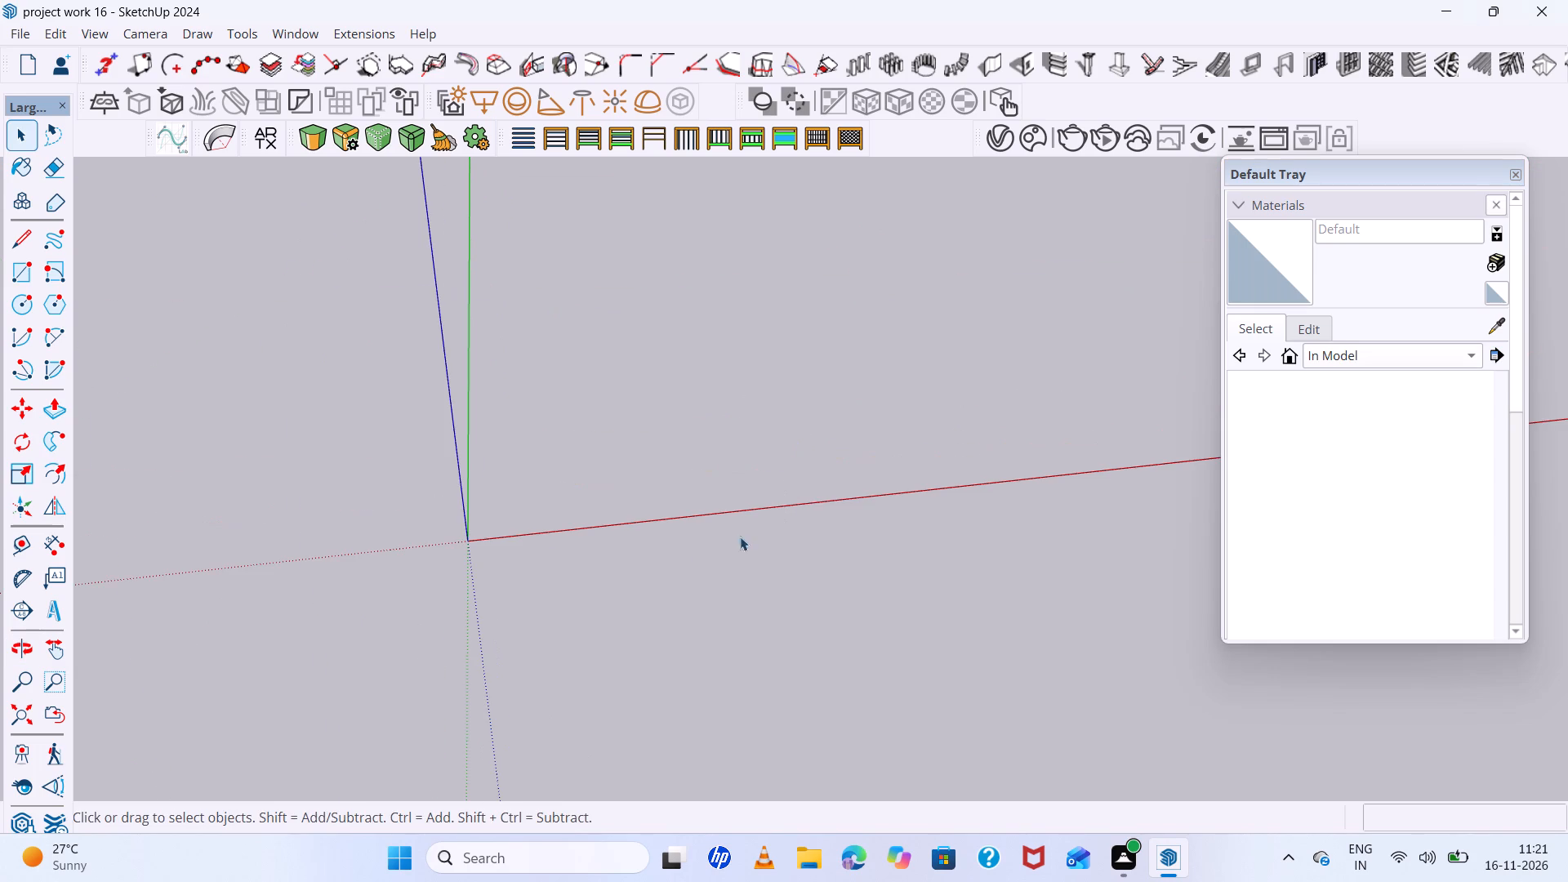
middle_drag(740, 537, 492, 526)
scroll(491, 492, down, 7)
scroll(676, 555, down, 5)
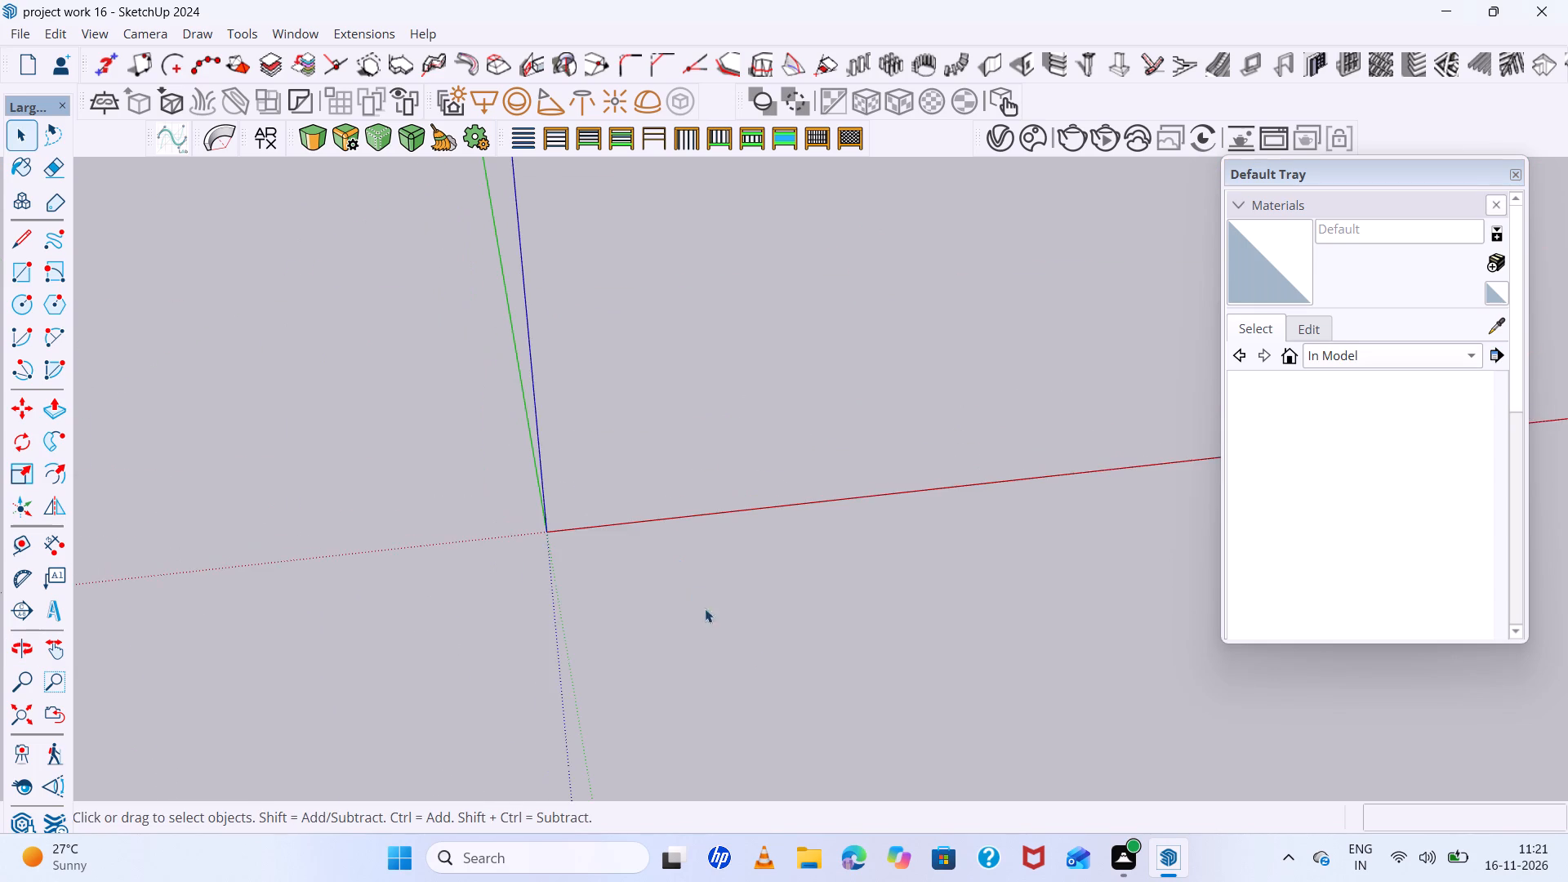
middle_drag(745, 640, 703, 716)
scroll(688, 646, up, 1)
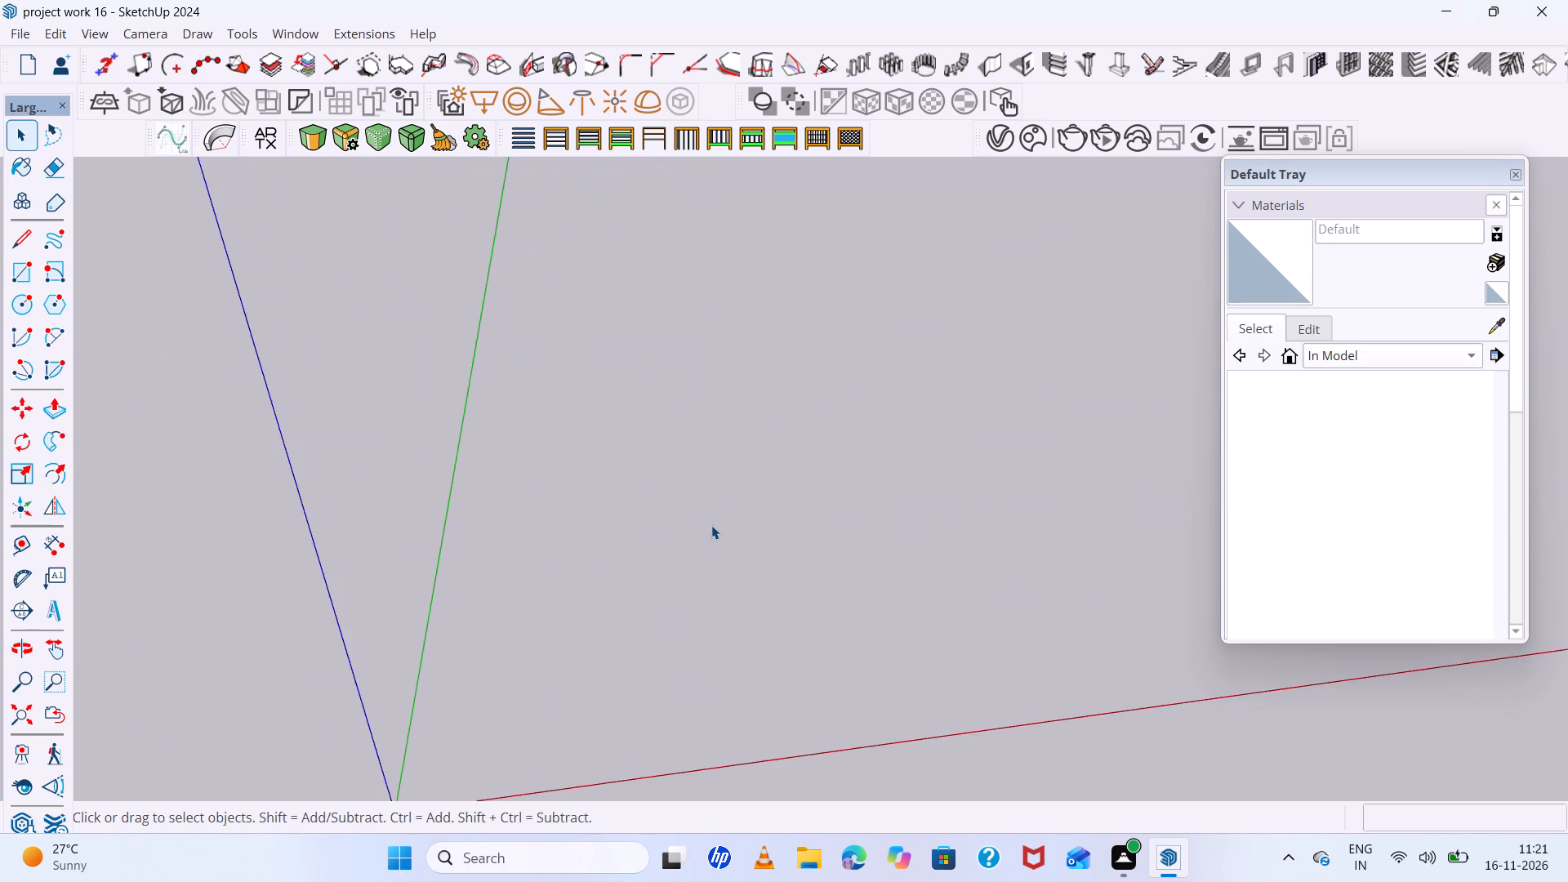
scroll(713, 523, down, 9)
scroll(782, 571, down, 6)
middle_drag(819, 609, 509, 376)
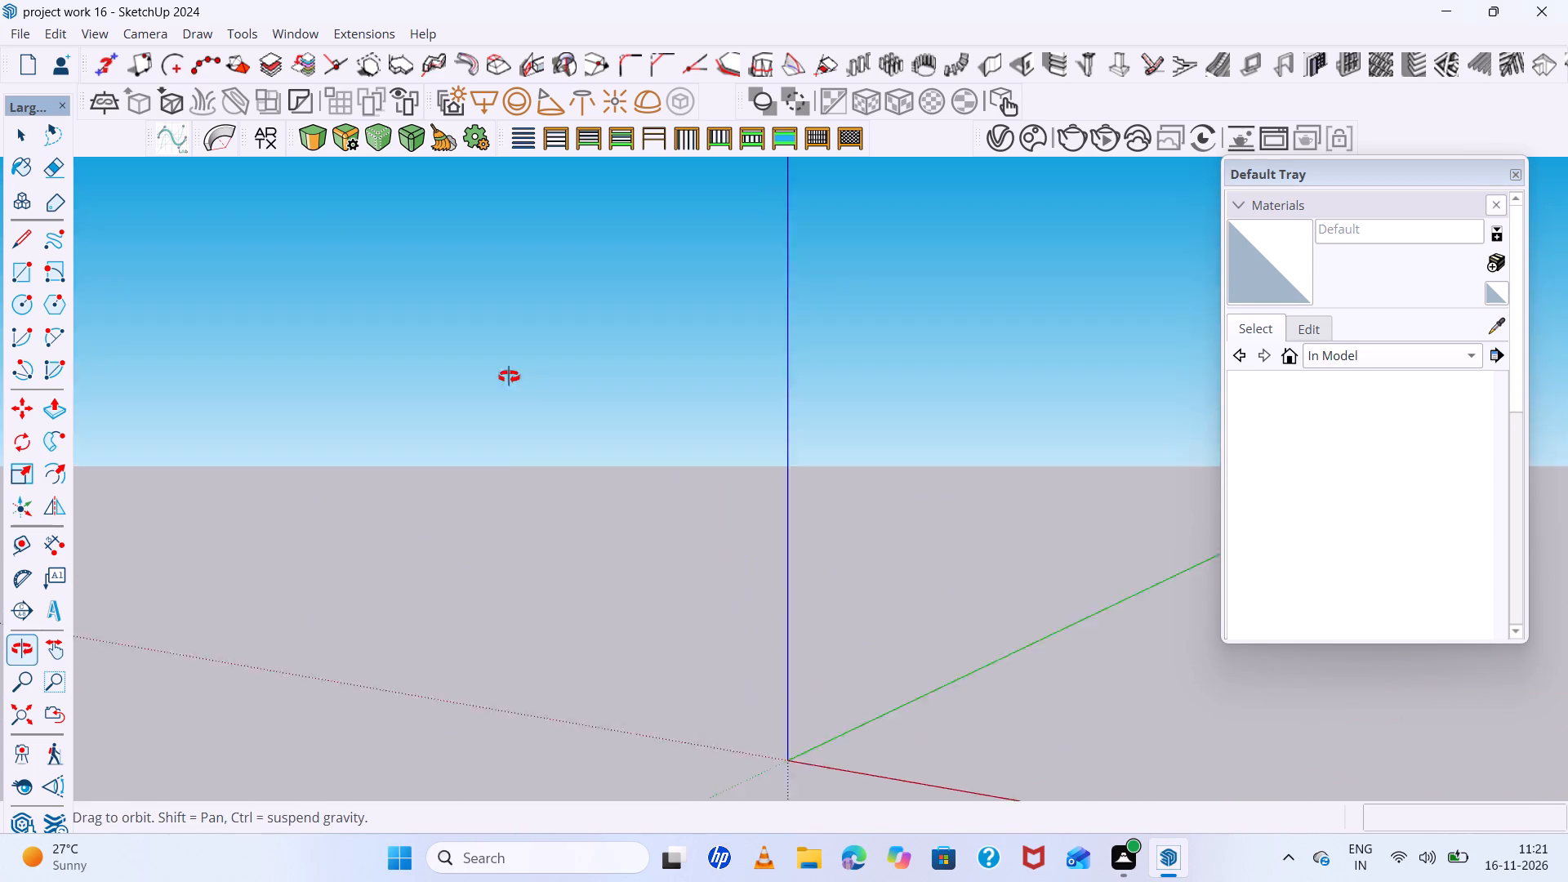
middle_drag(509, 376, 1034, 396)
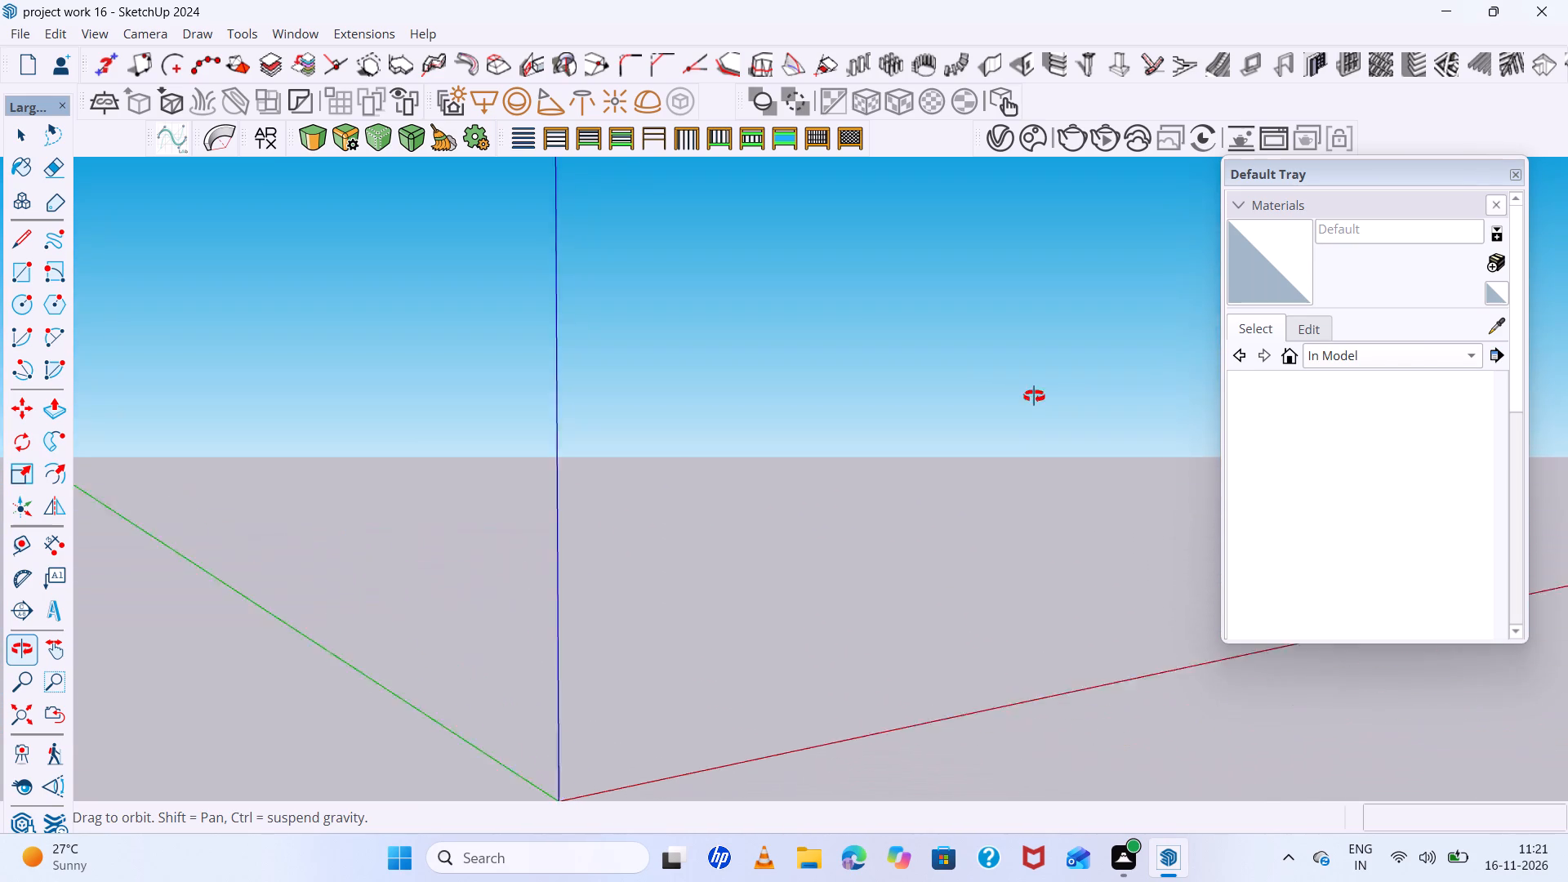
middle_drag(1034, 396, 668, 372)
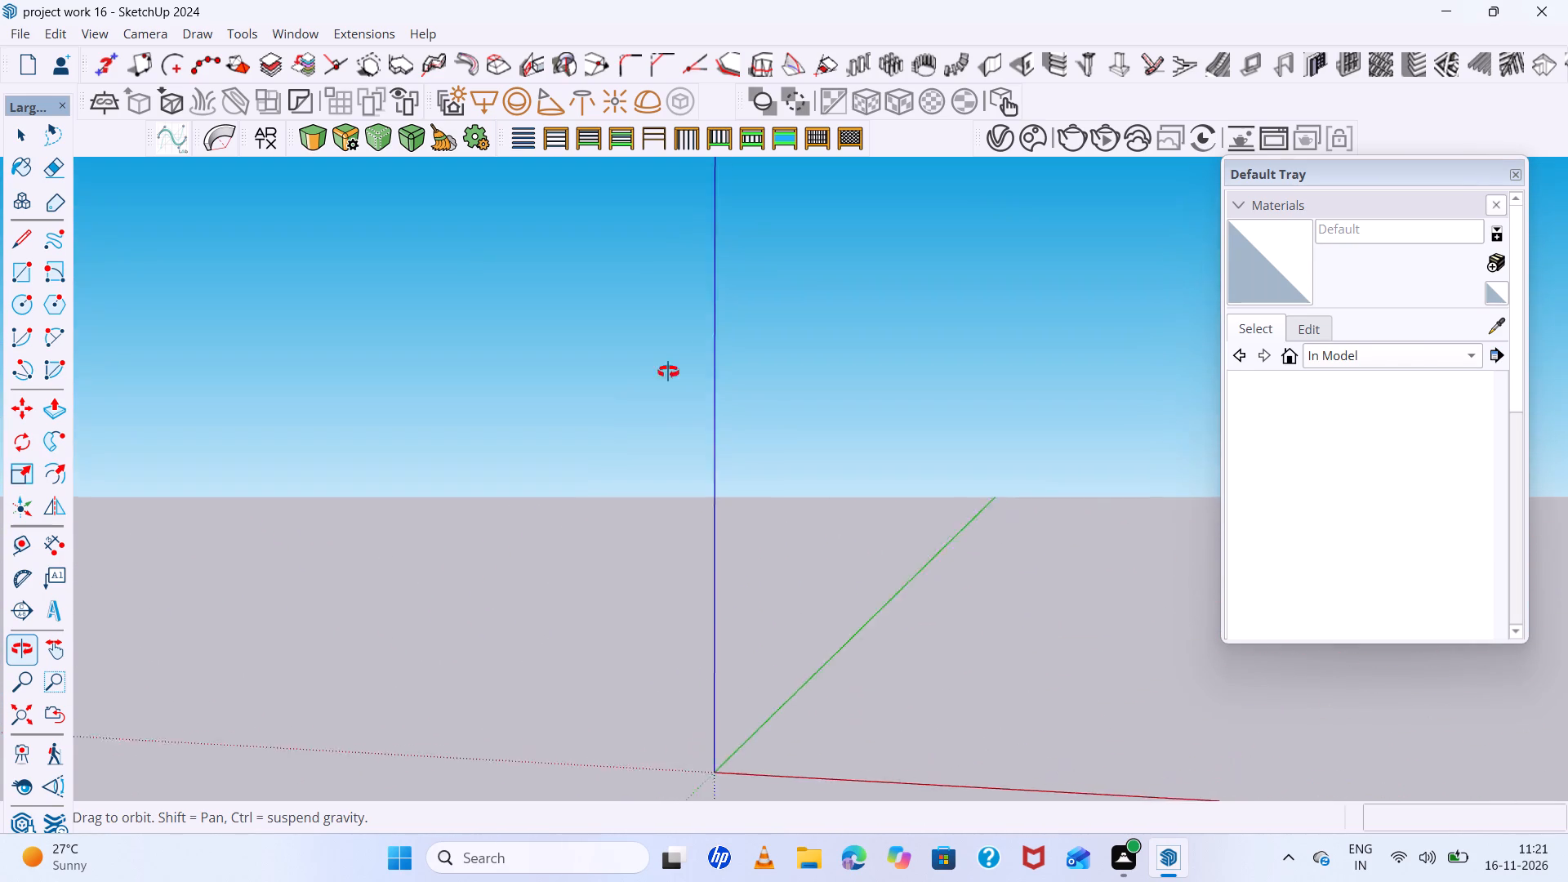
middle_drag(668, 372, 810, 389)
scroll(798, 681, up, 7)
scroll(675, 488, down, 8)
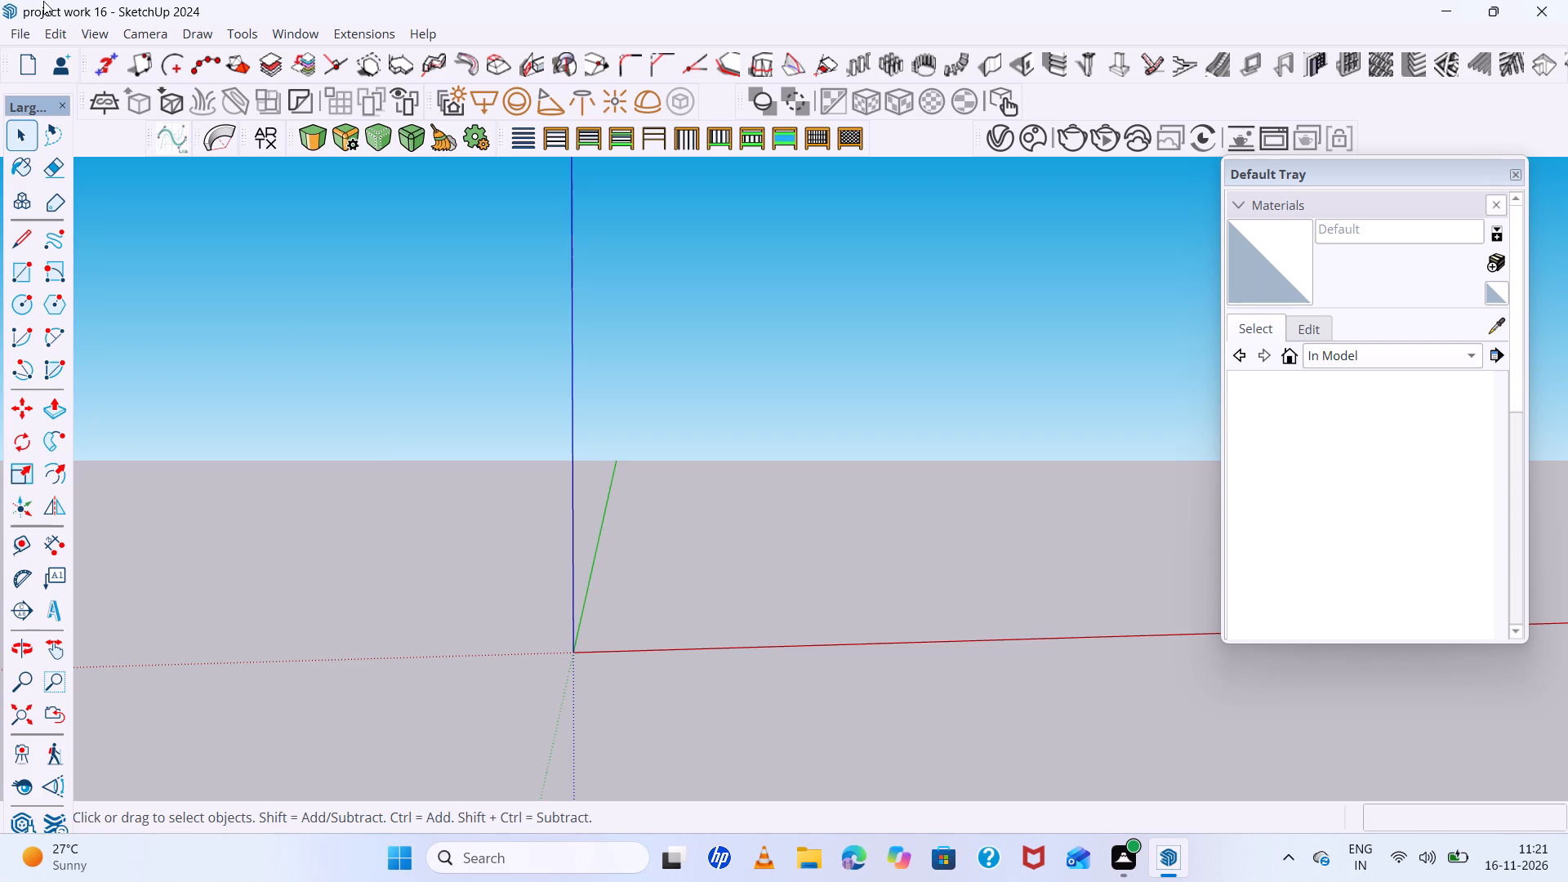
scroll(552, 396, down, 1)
Shift the floating large tool set slightly upward.
drag(33, 107, 33, 91)
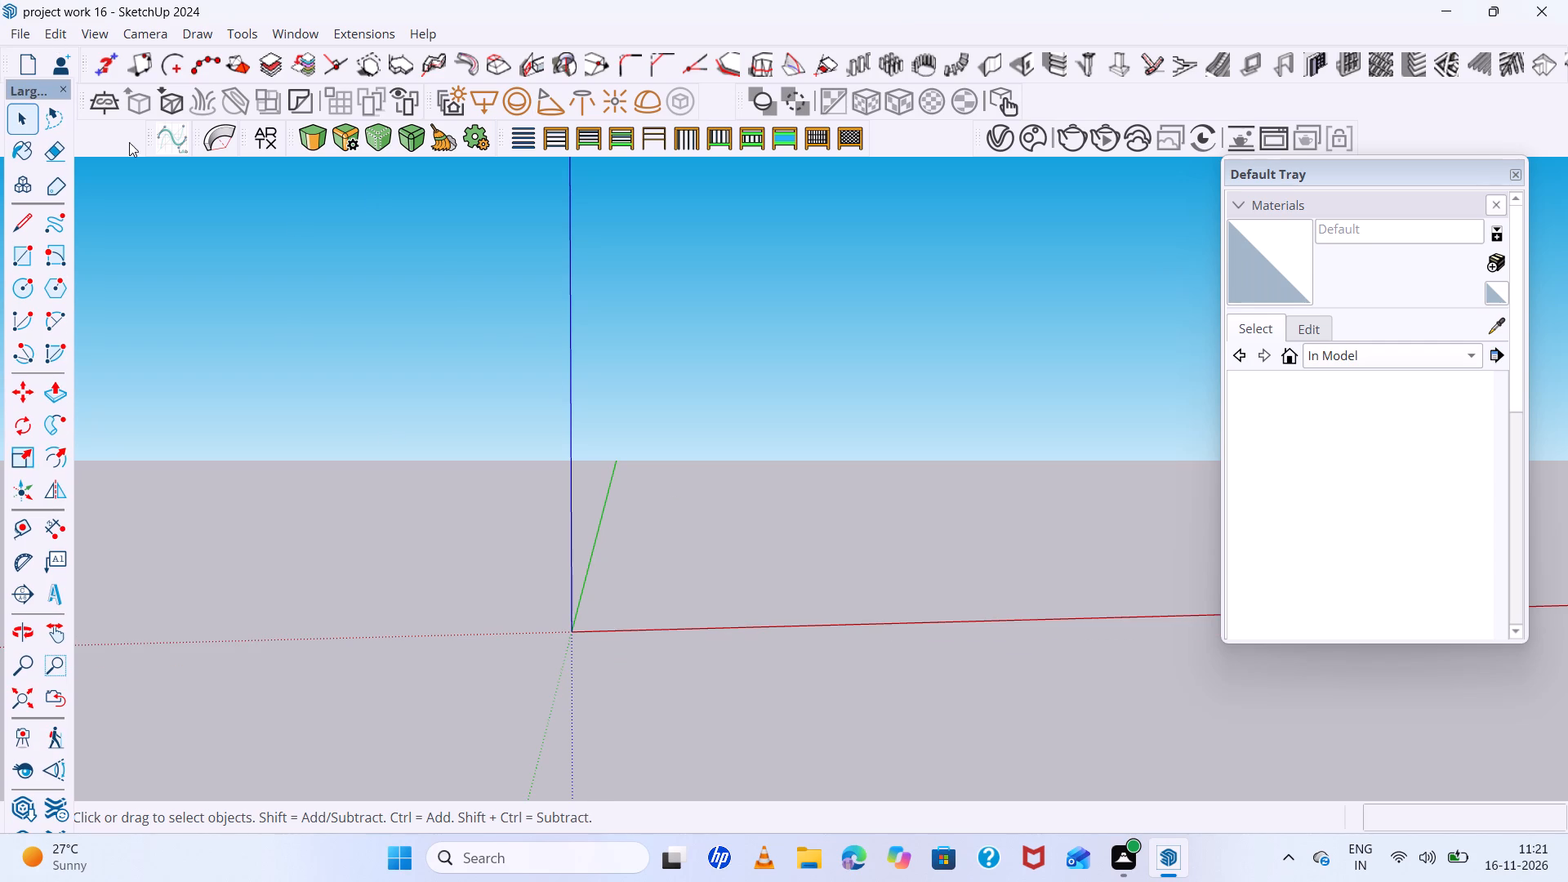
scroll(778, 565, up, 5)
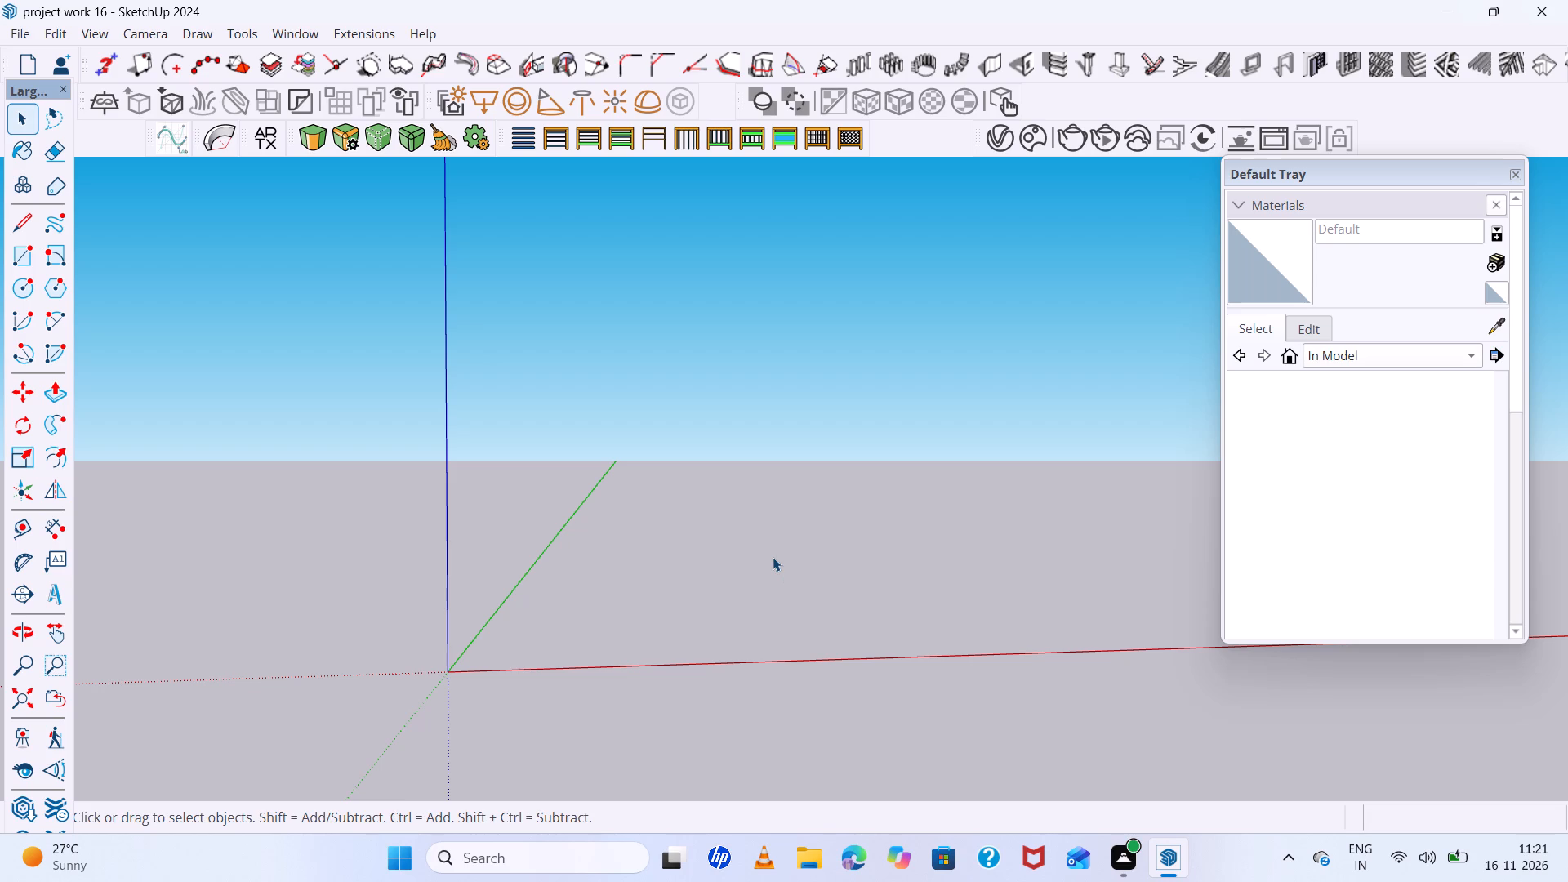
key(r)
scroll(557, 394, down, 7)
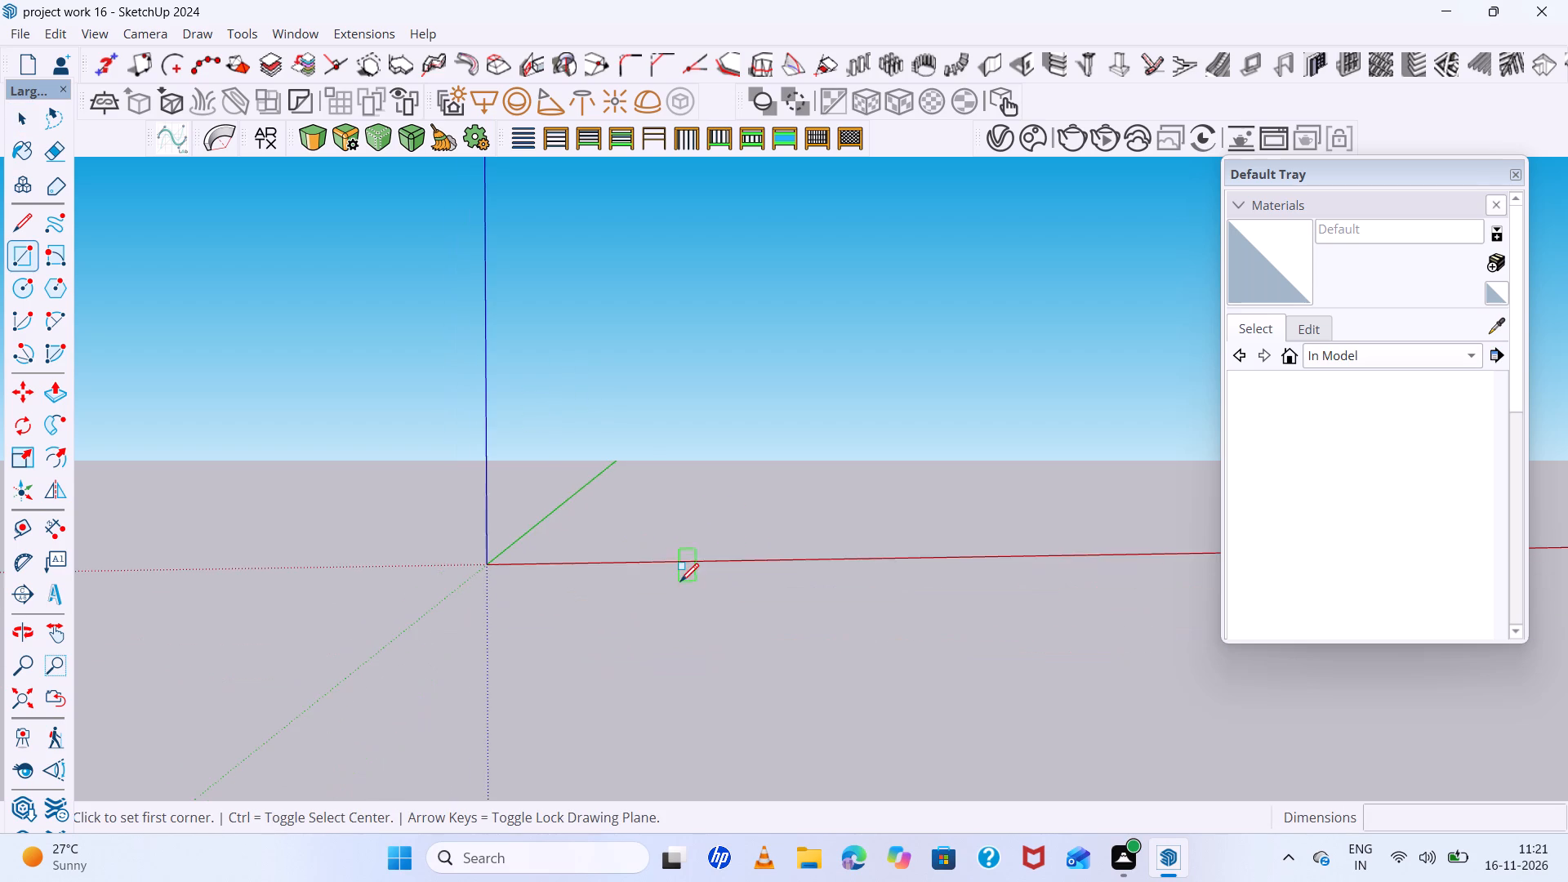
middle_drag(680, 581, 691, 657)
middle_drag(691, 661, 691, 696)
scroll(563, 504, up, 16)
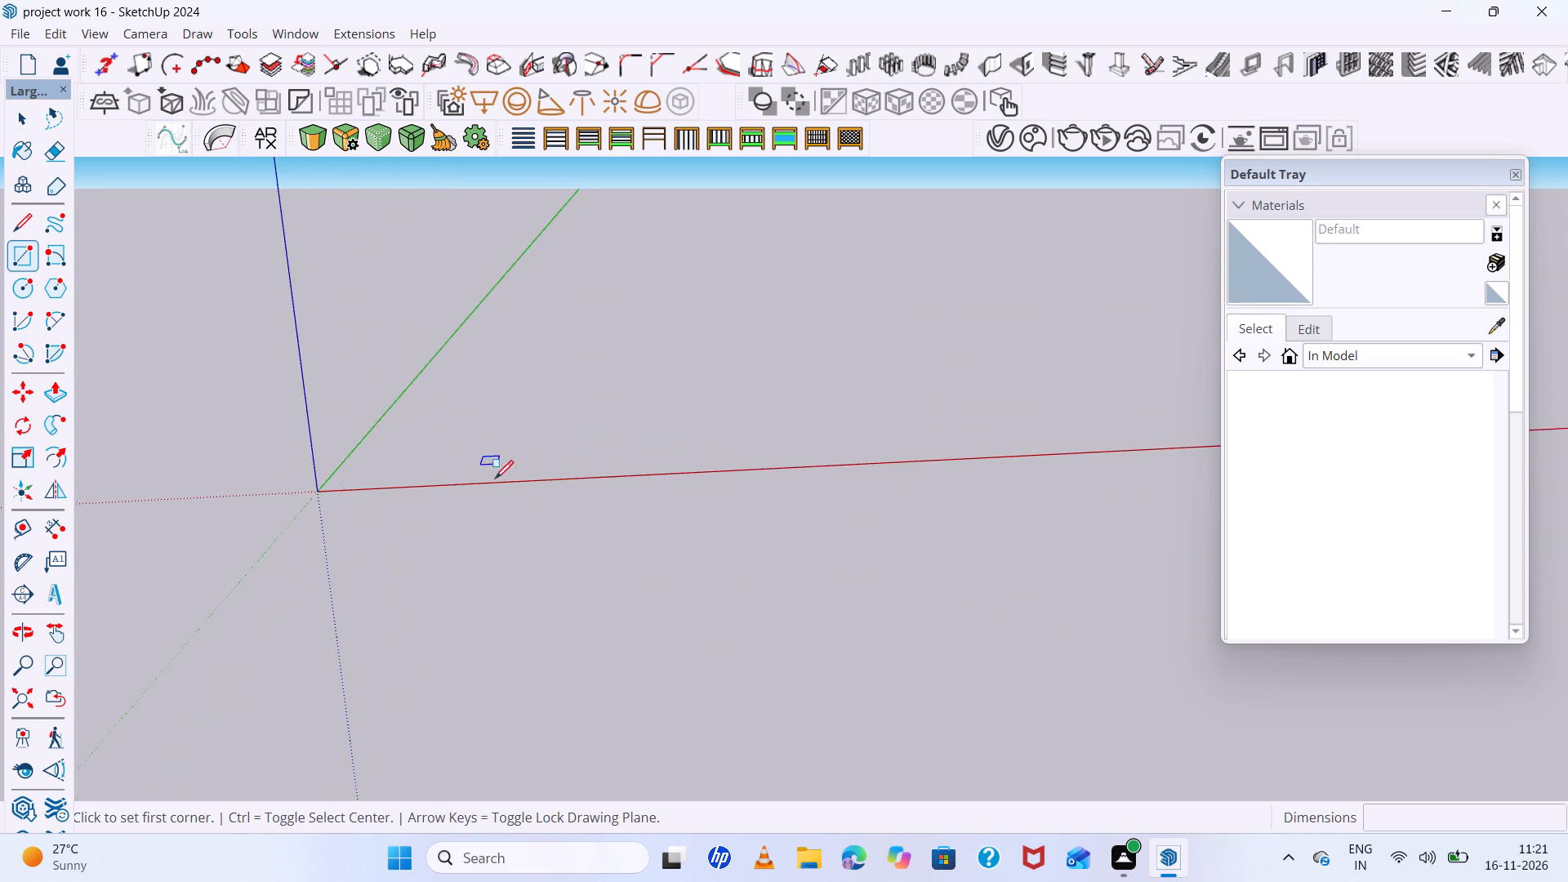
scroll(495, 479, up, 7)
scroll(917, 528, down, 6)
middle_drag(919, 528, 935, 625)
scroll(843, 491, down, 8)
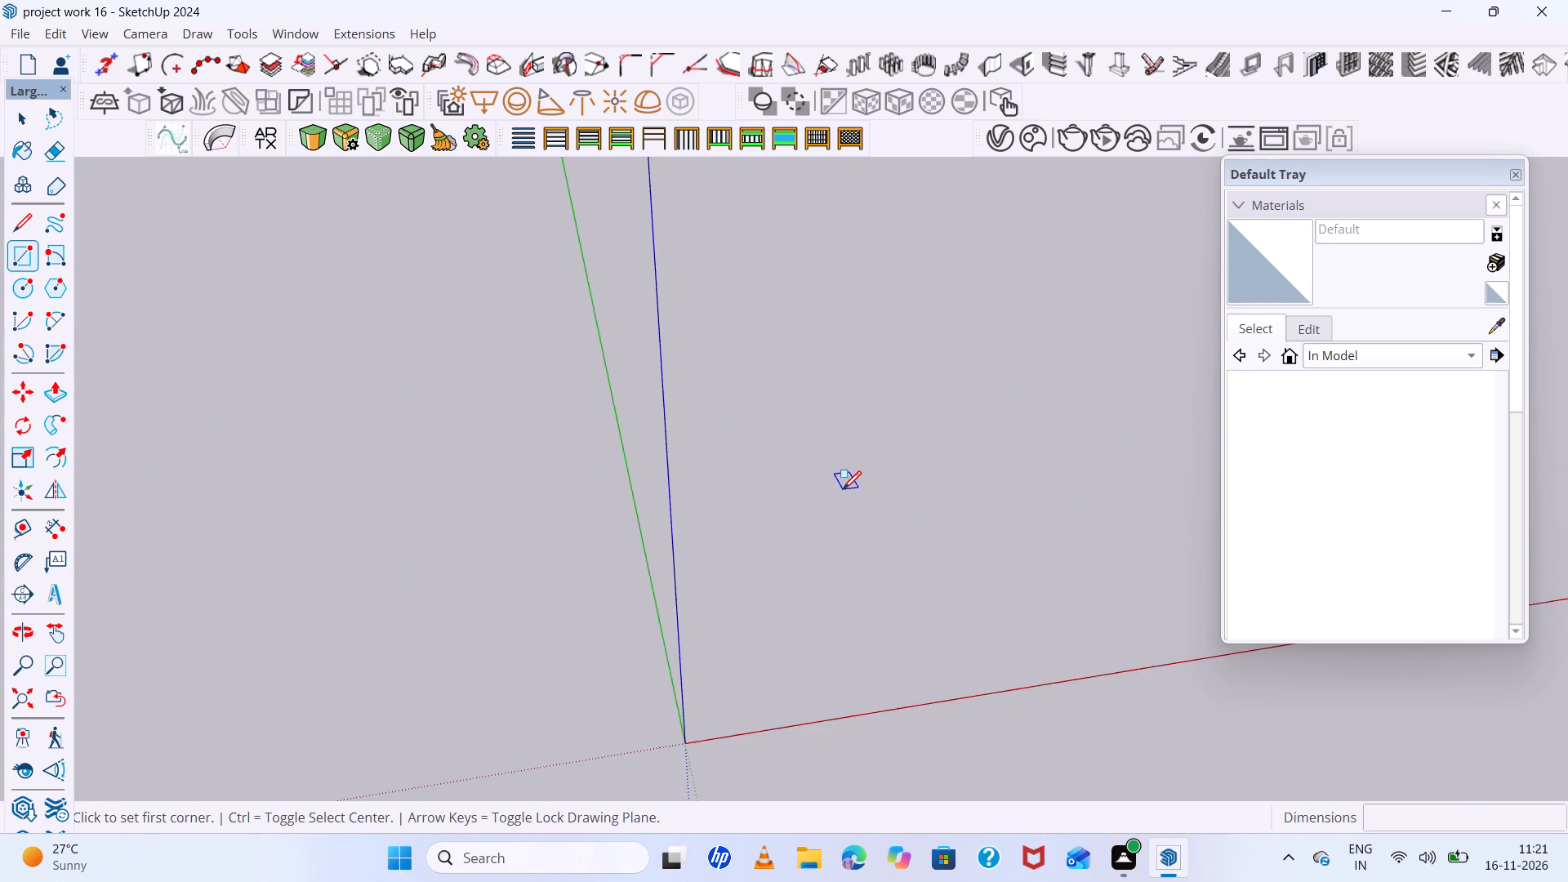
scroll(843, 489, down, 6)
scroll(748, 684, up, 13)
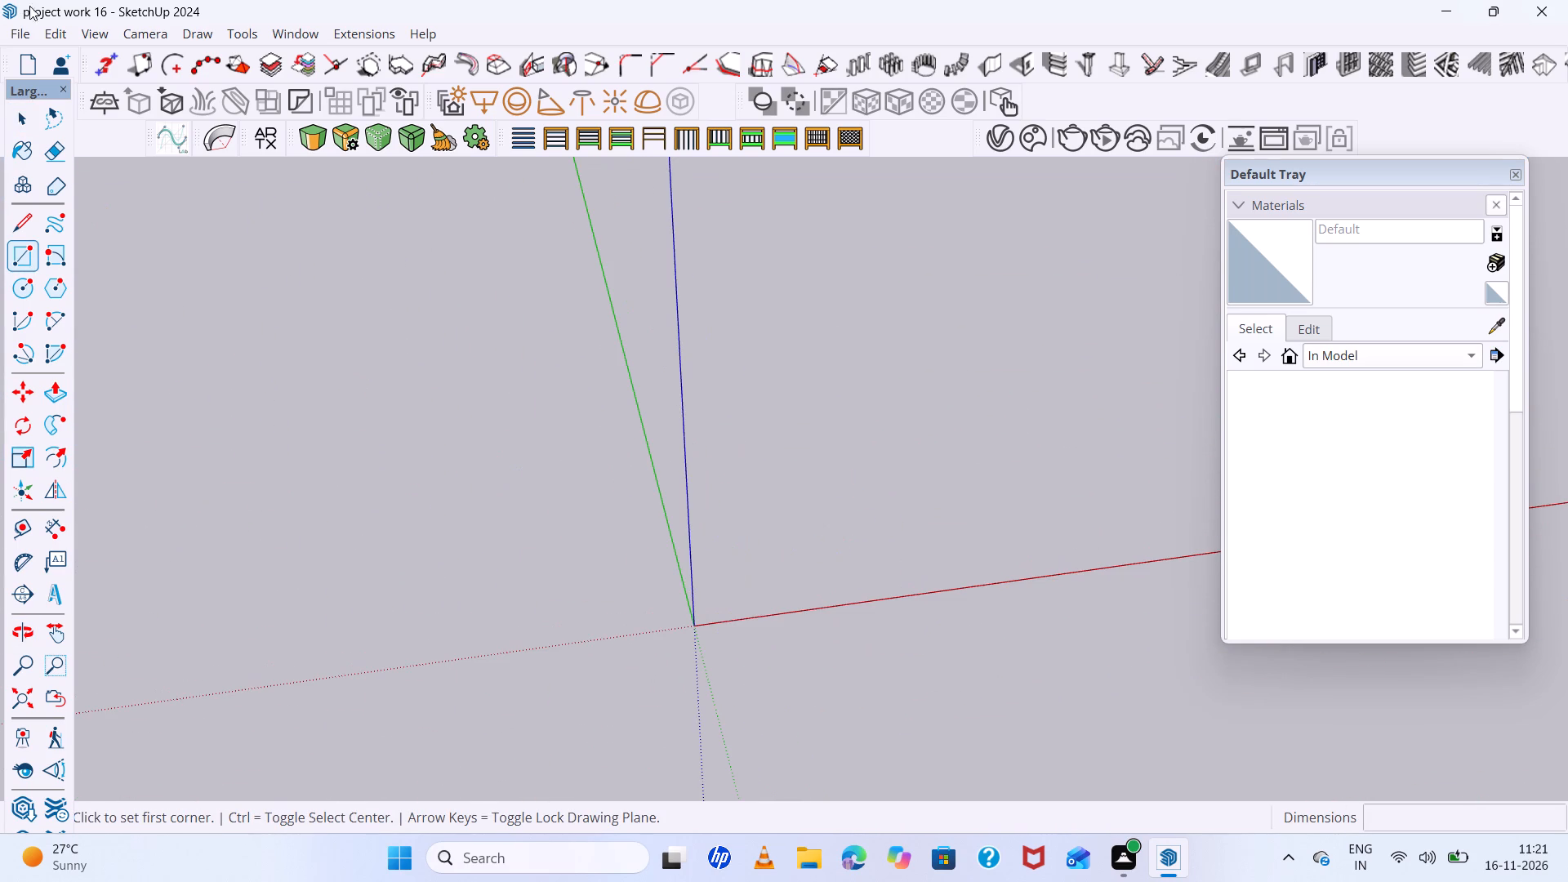
Import the honeycomb shelf picture 5.jpeg from the Desktop images folder, using it as an image.
click(26, 27)
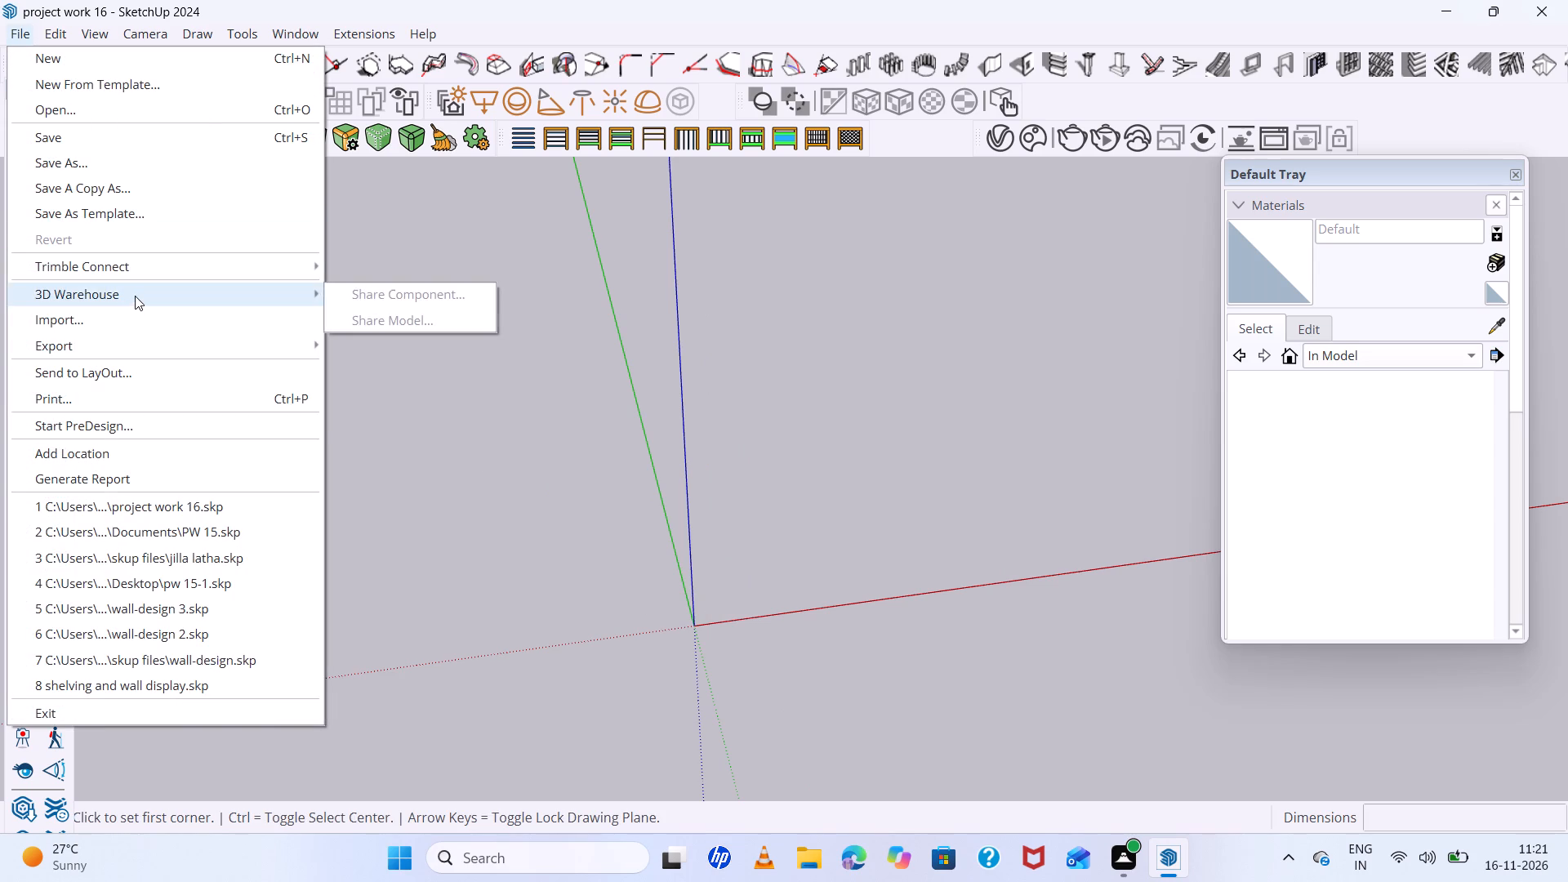
click(132, 318)
scroll(312, 301, down, 7)
click(114, 306)
scroll(252, 223, down, 6)
scroll(252, 223, up, 13)
double_click(261, 319)
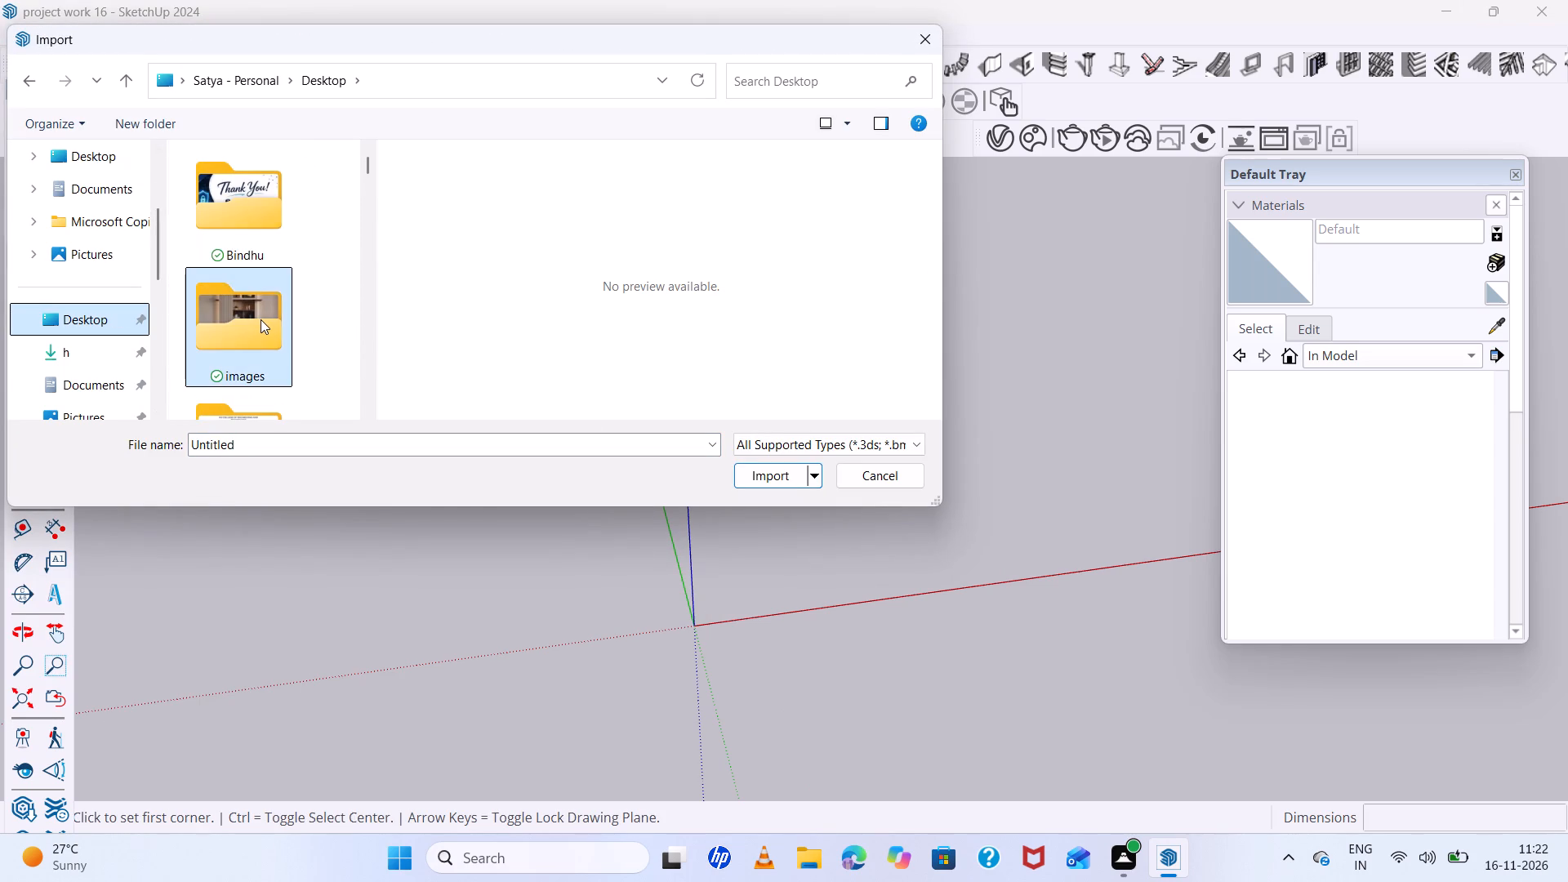
scroll(261, 314, down, 18)
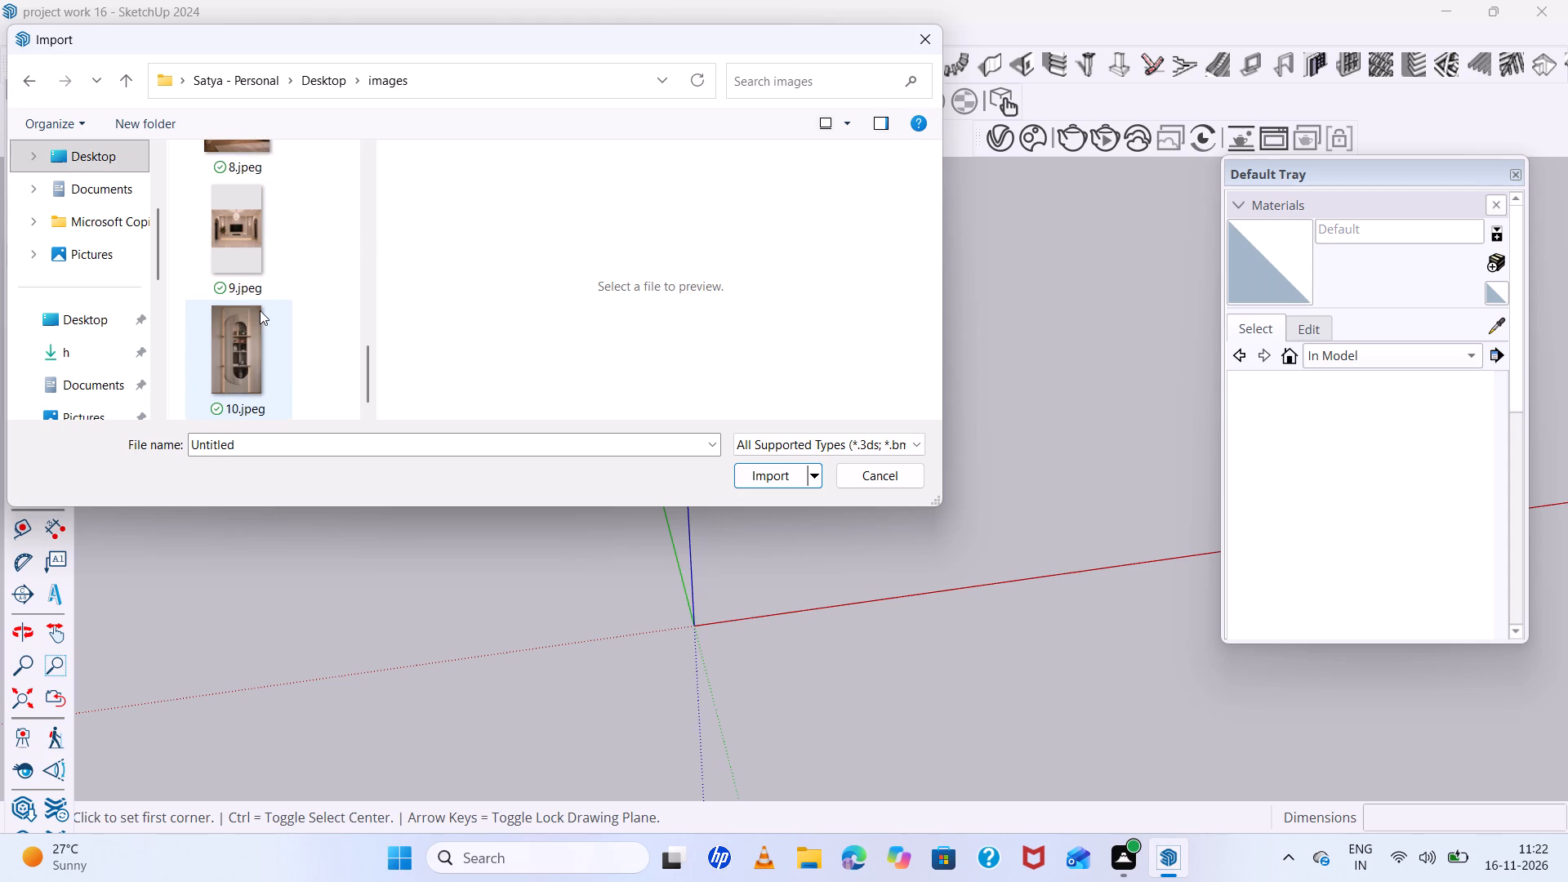
scroll(260, 310, down, 8)
scroll(259, 310, up, 6)
scroll(259, 310, down, 2)
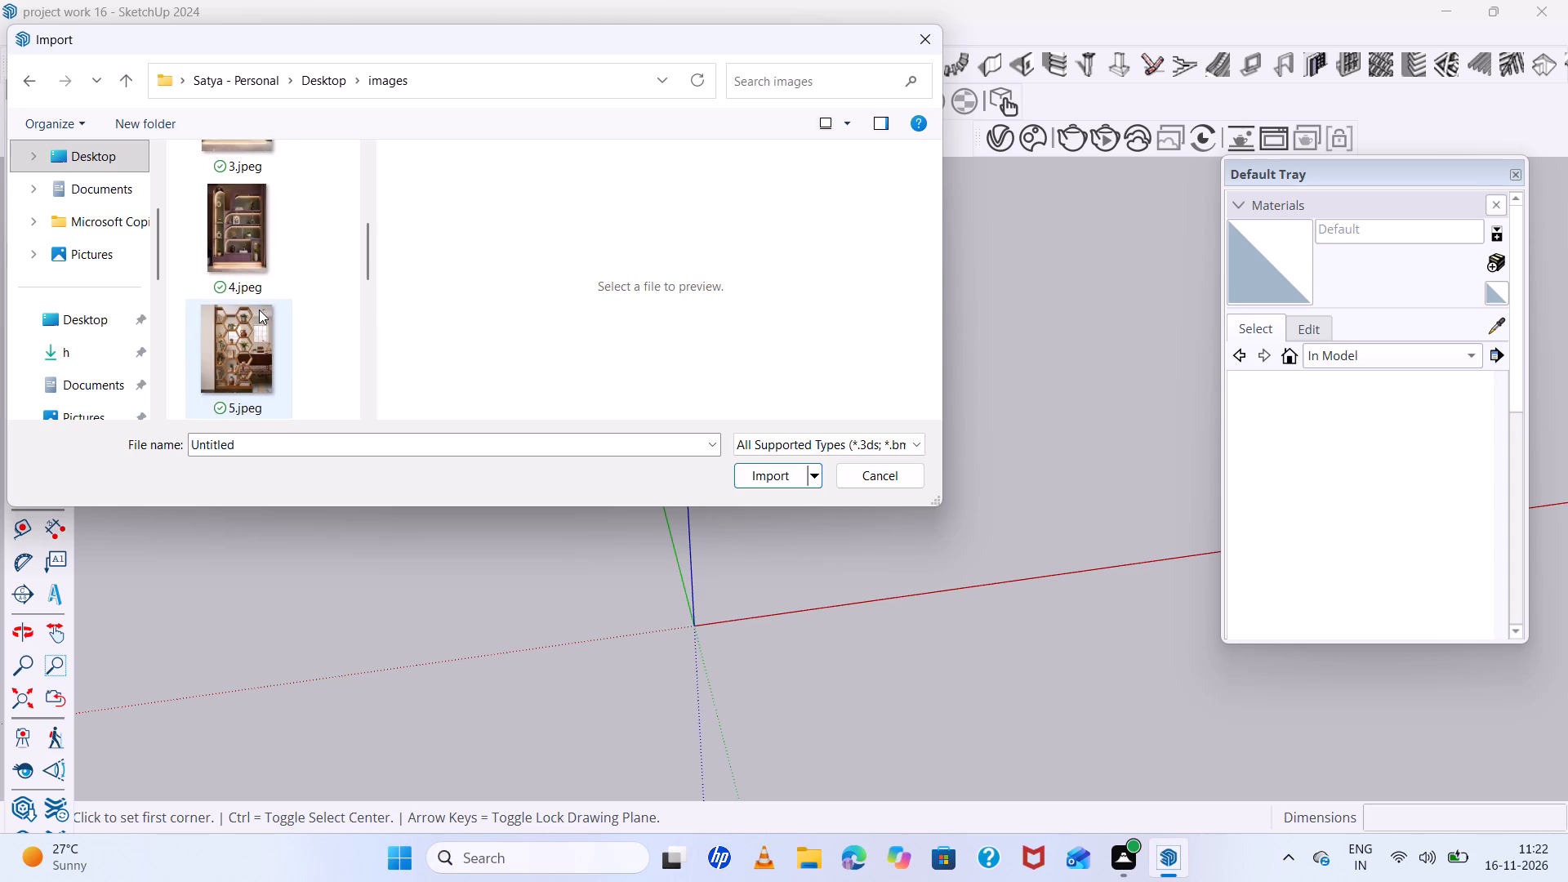
scroll(259, 310, down, 1)
scroll(259, 310, up, 3)
scroll(259, 310, down, 1)
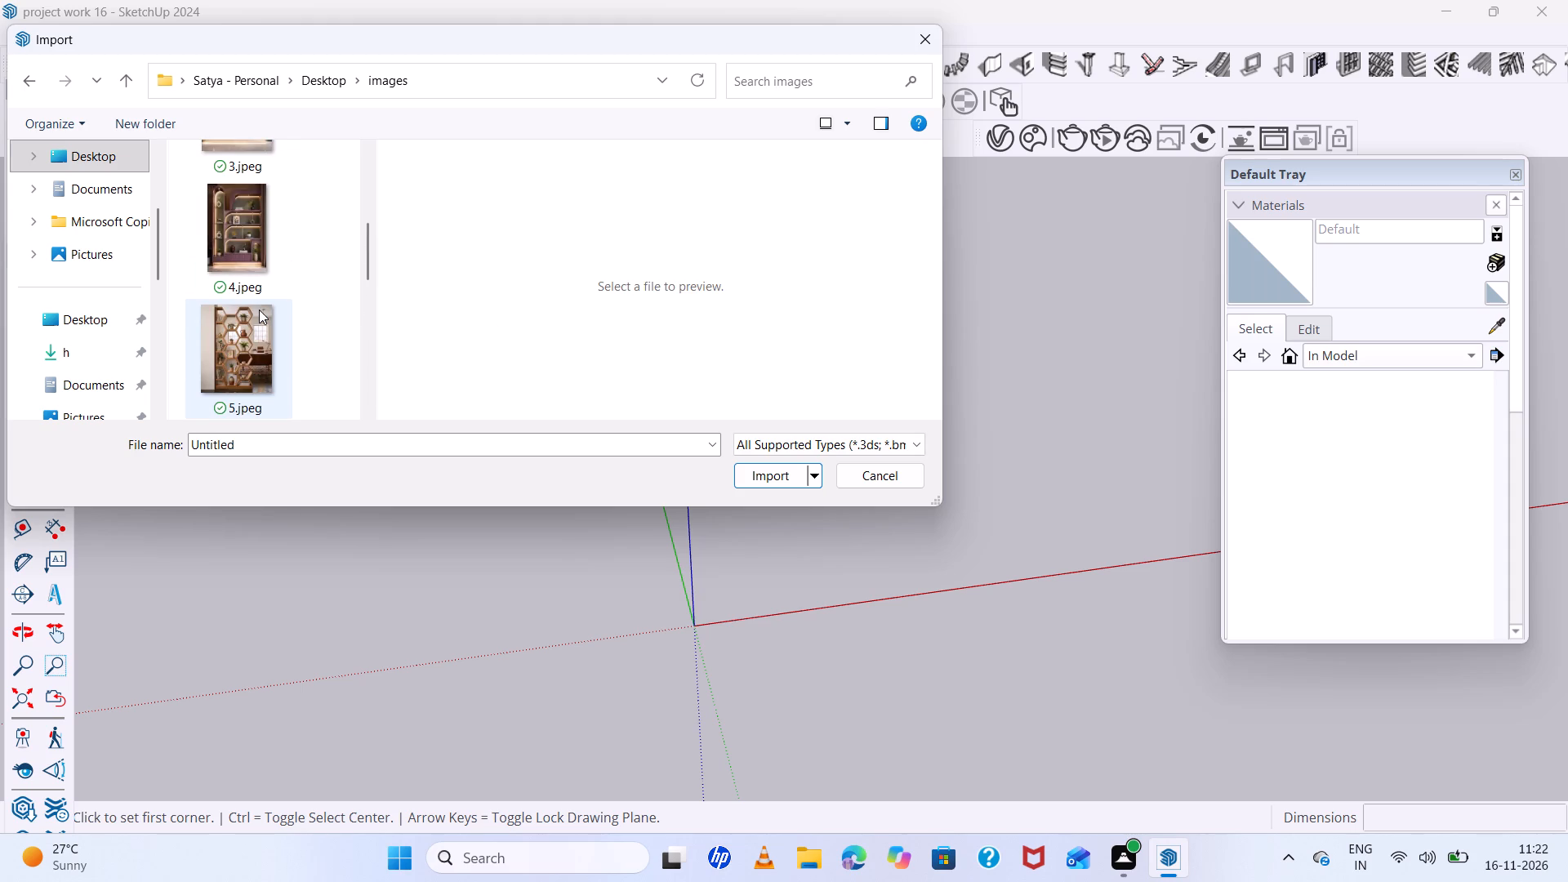
click(259, 309)
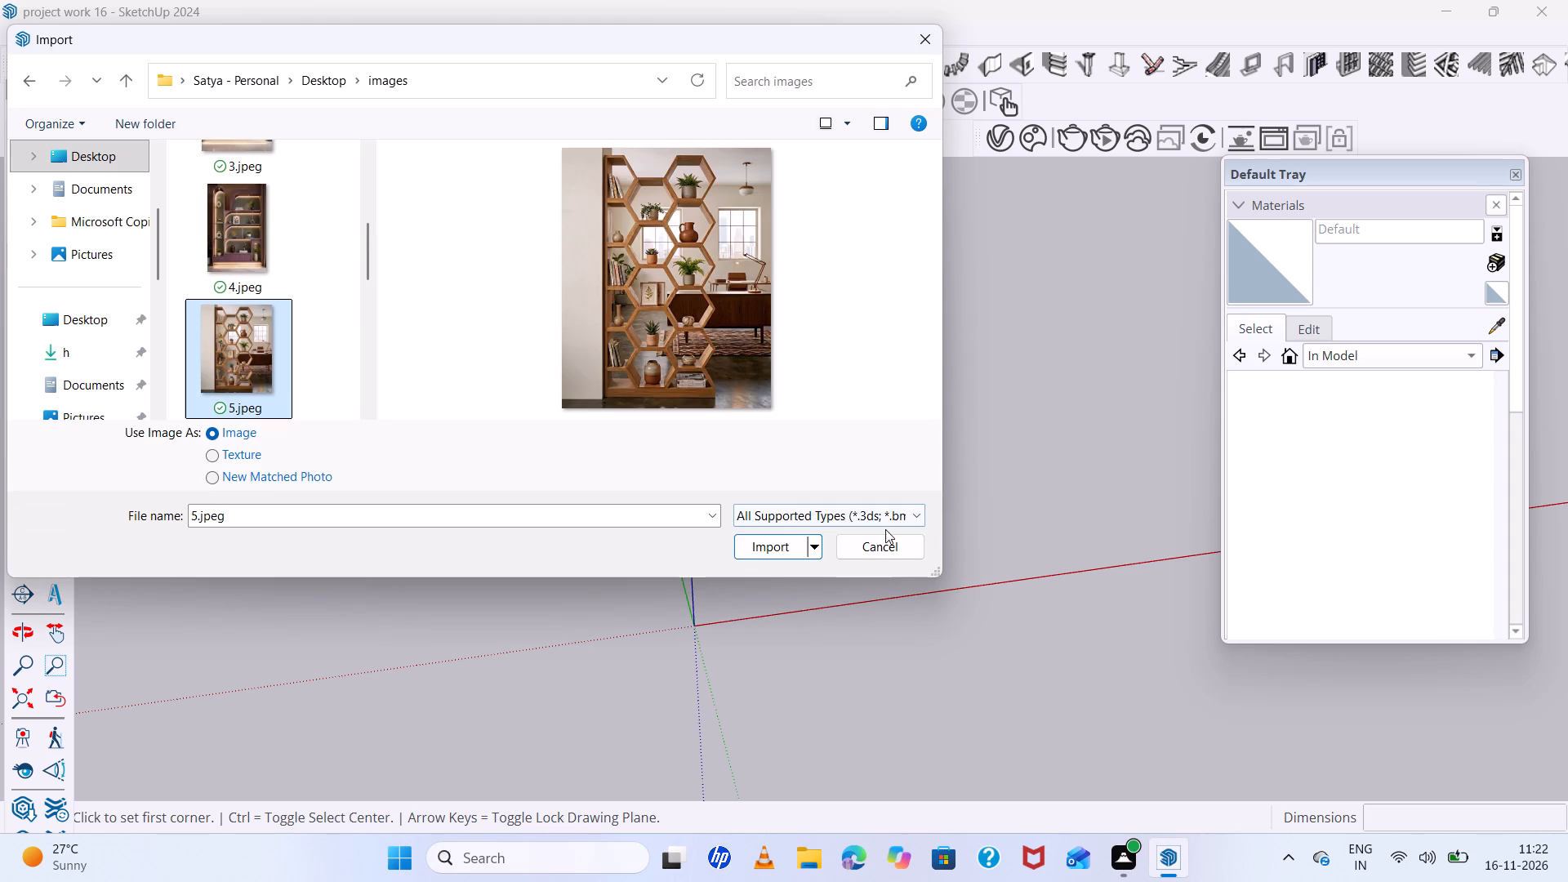
click(782, 543)
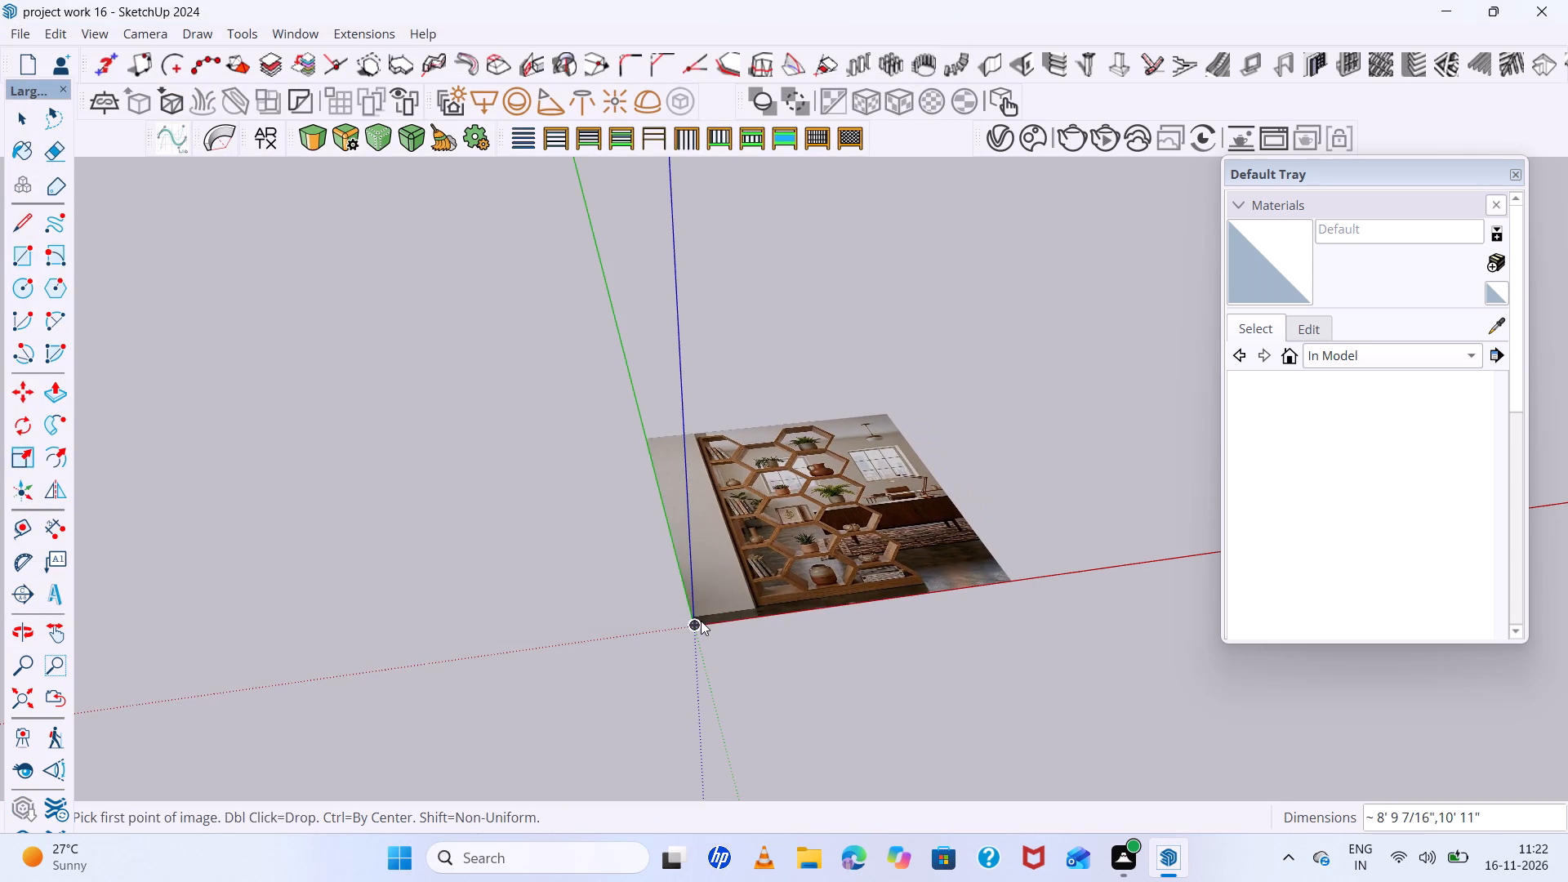
Place the imported picture flat on the ground with its first corner at the origin, sizing it freehand.
click(696, 621)
scroll(743, 523, down, 3)
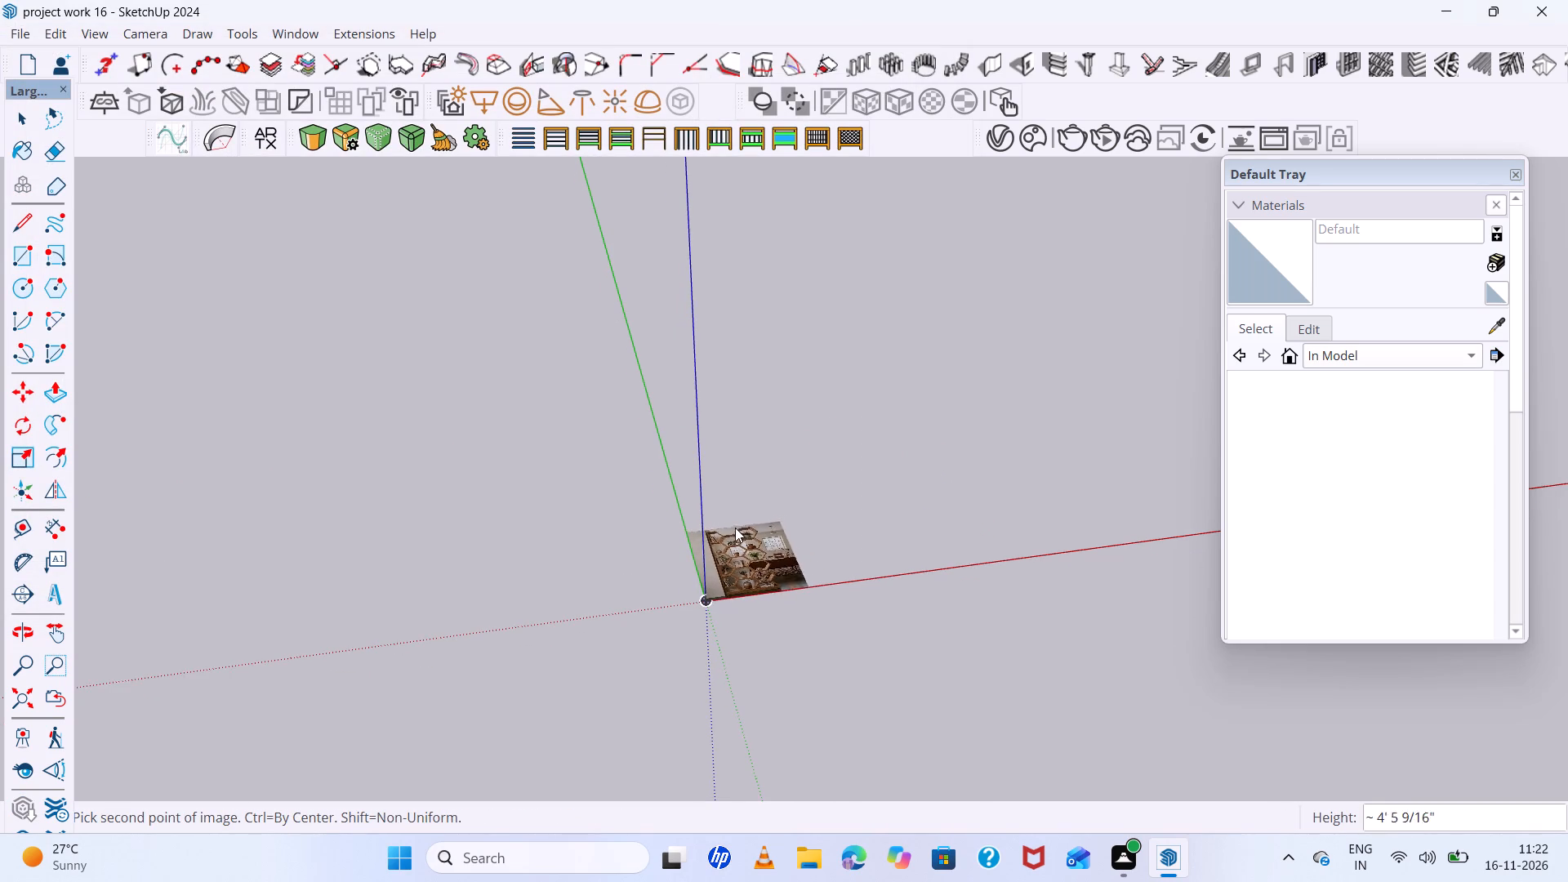
click(761, 528)
Rotate the picture 90 degrees about the red axis from its corner on that axis so that it stands upright.
scroll(818, 590, up, 9)
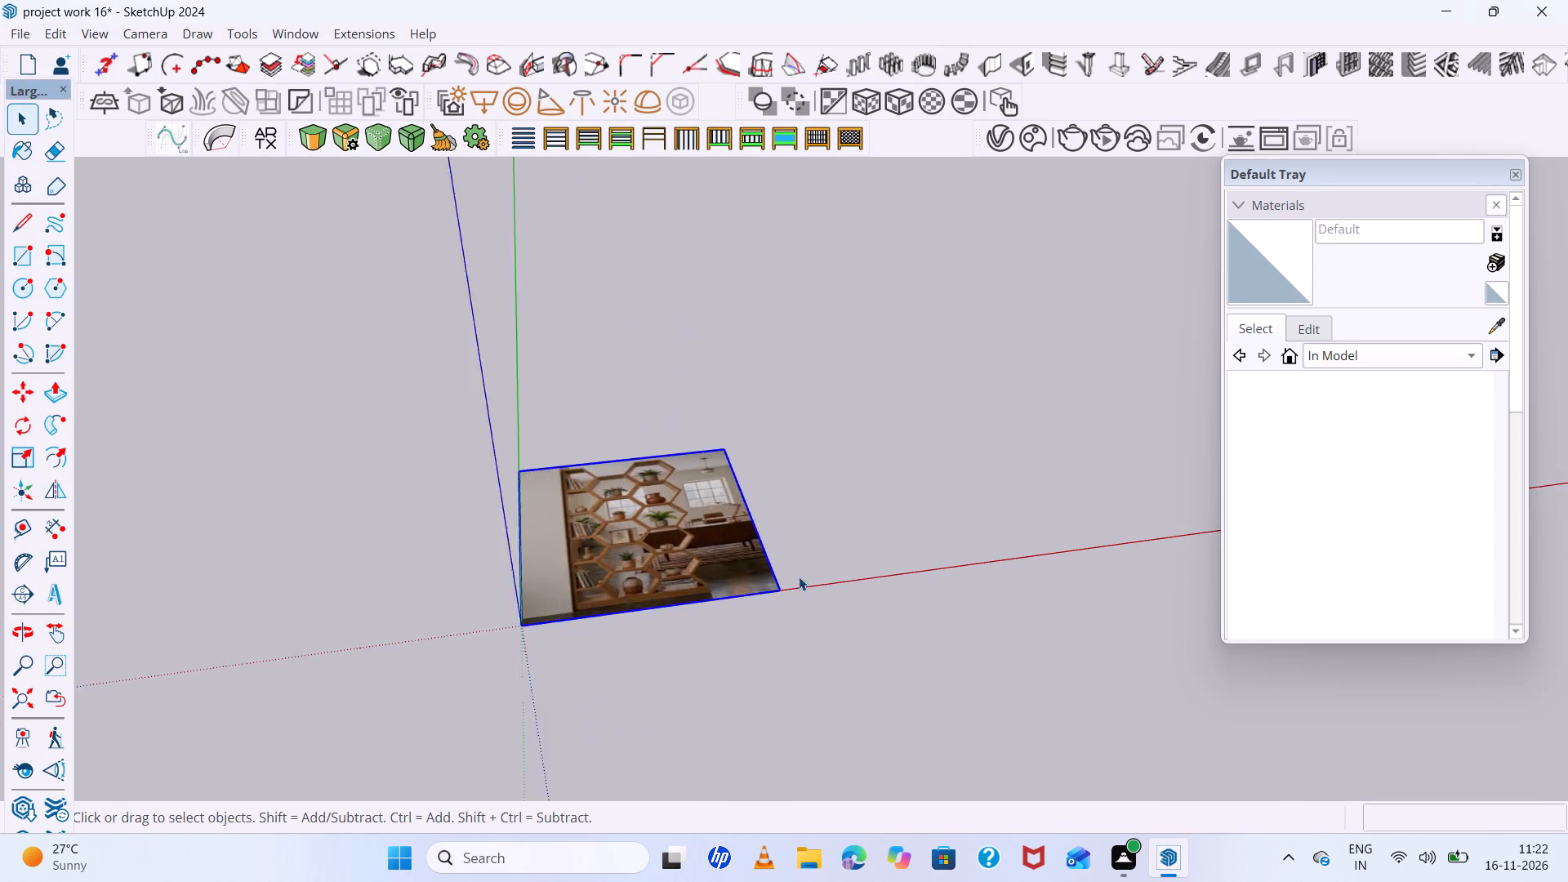
scroll(799, 577, up, 8)
middle_drag(799, 591, 755, 420)
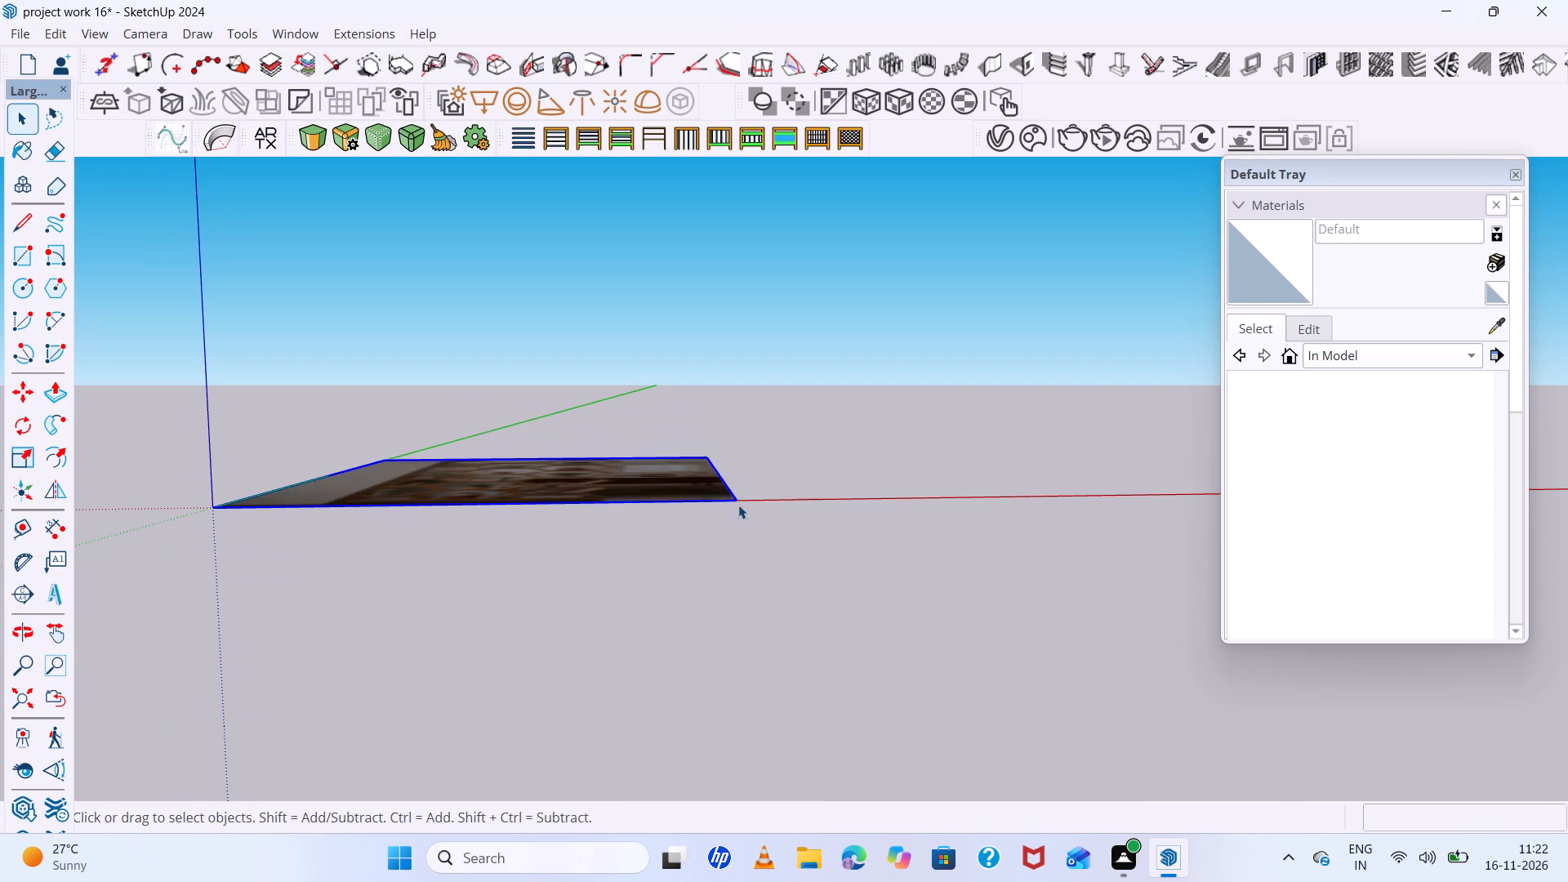
key(q)
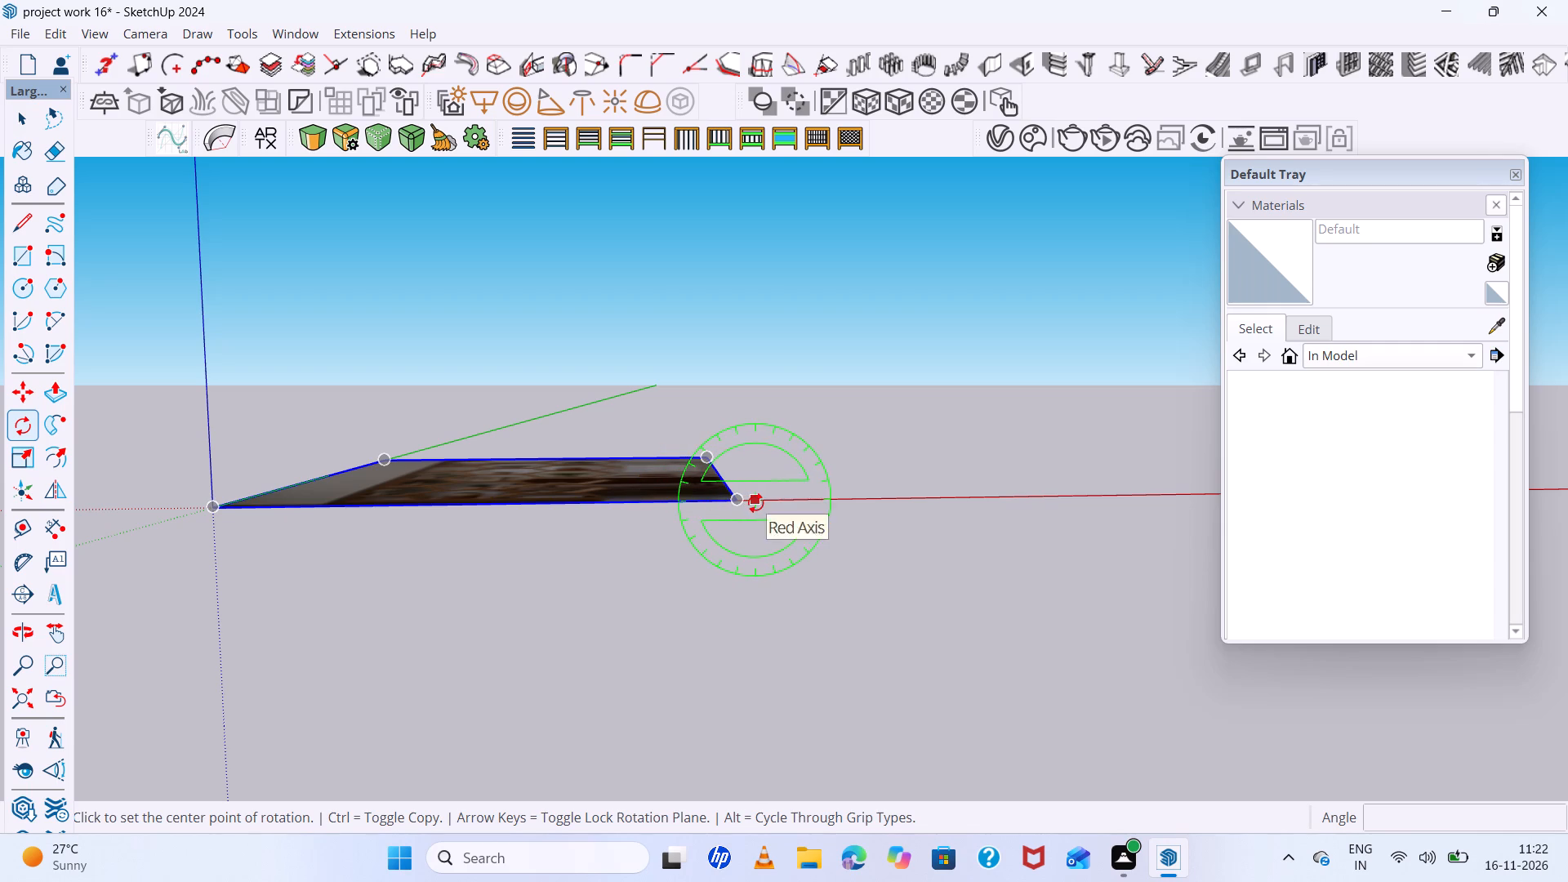
key(Right)
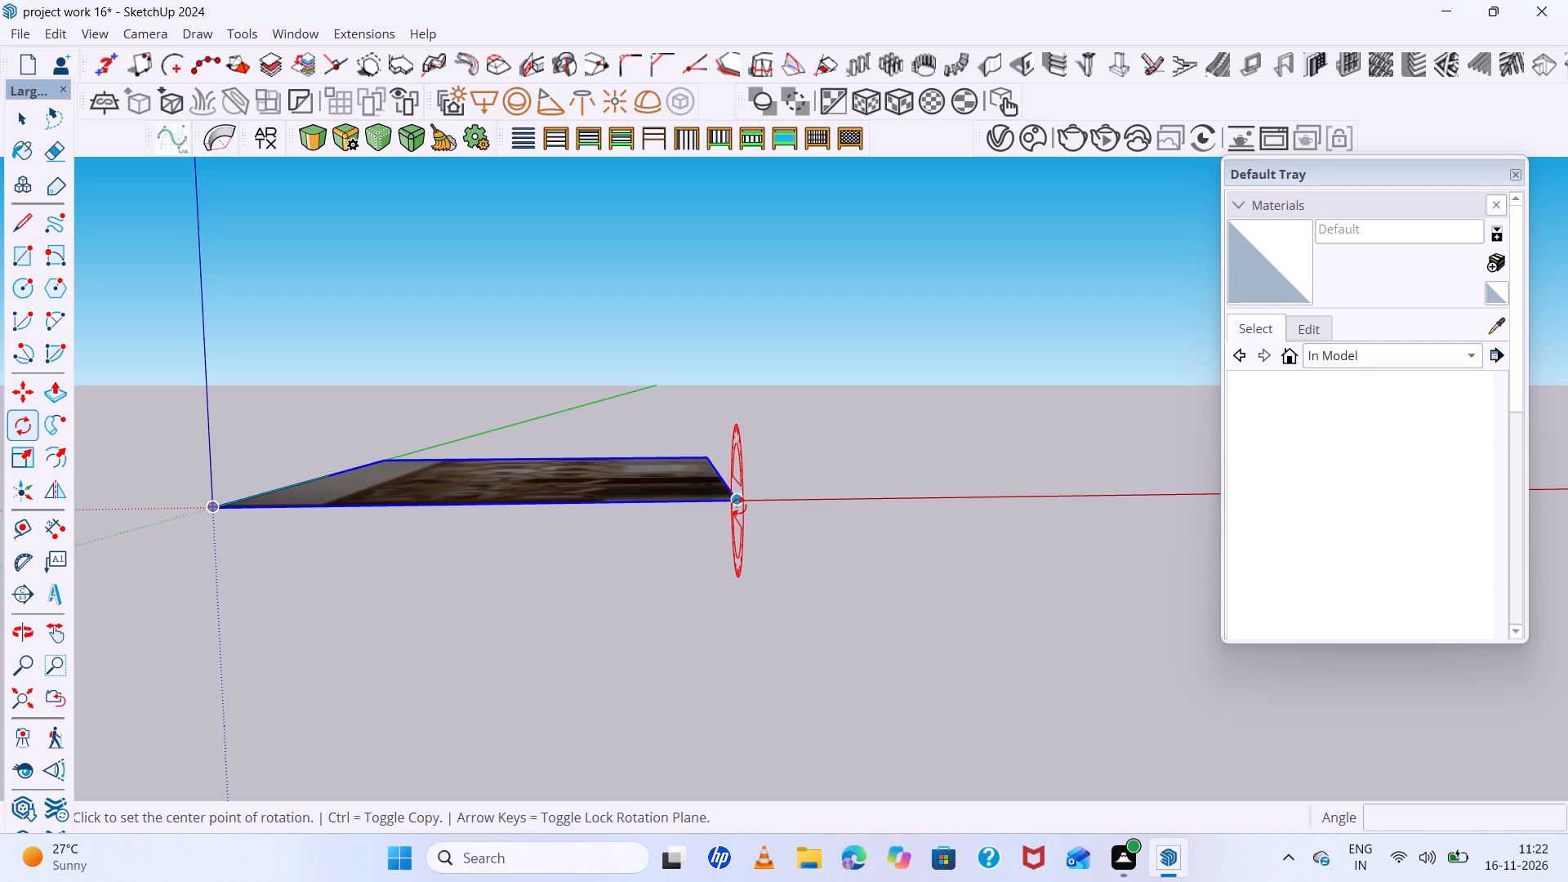
click(735, 506)
click(928, 497)
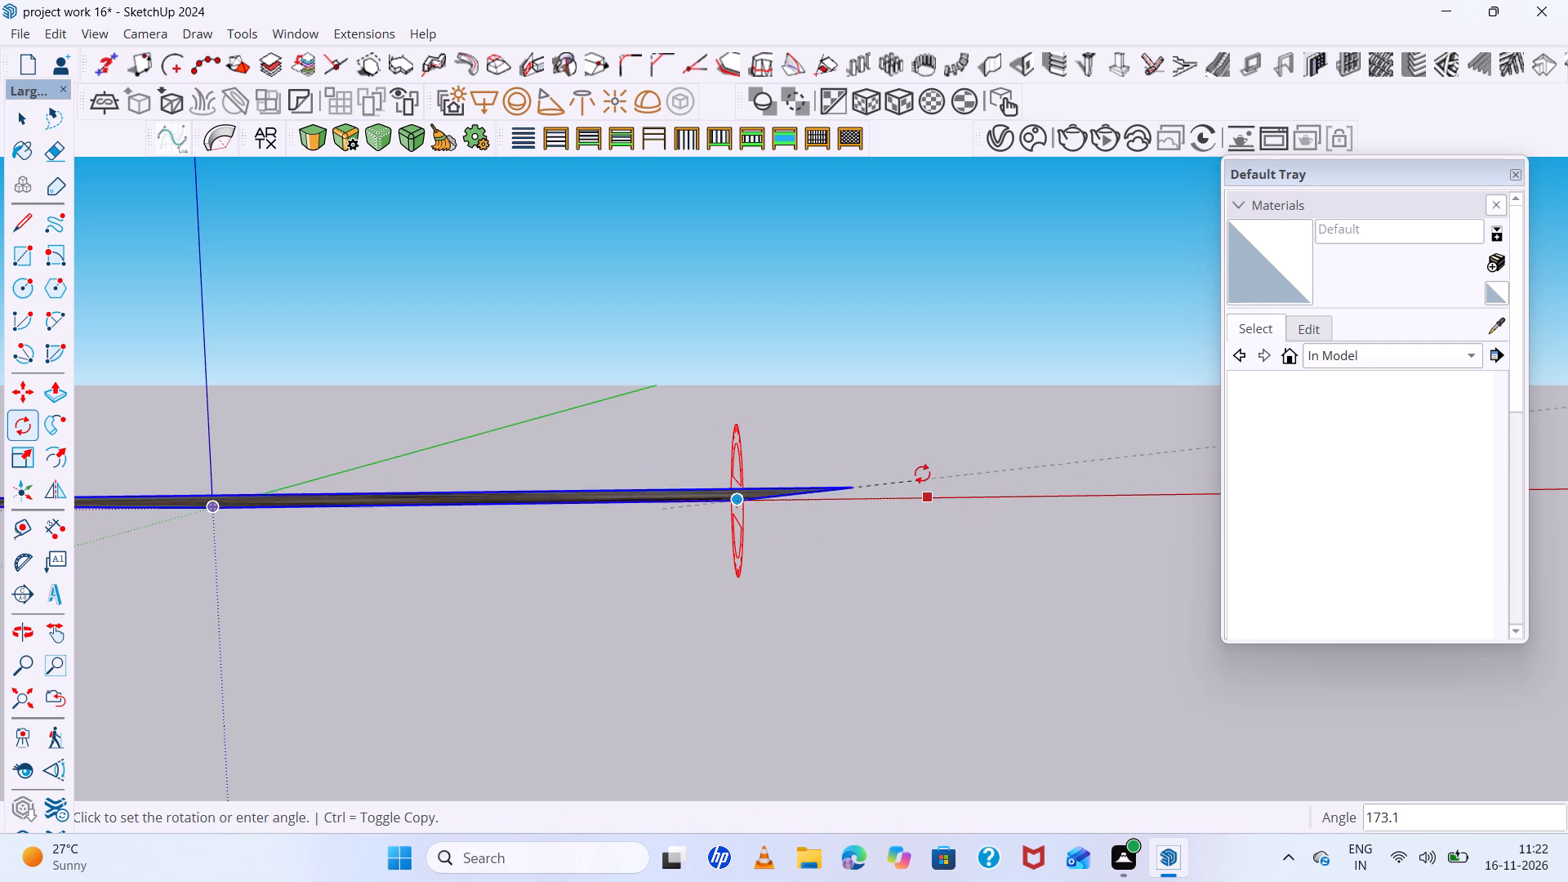
text(90)
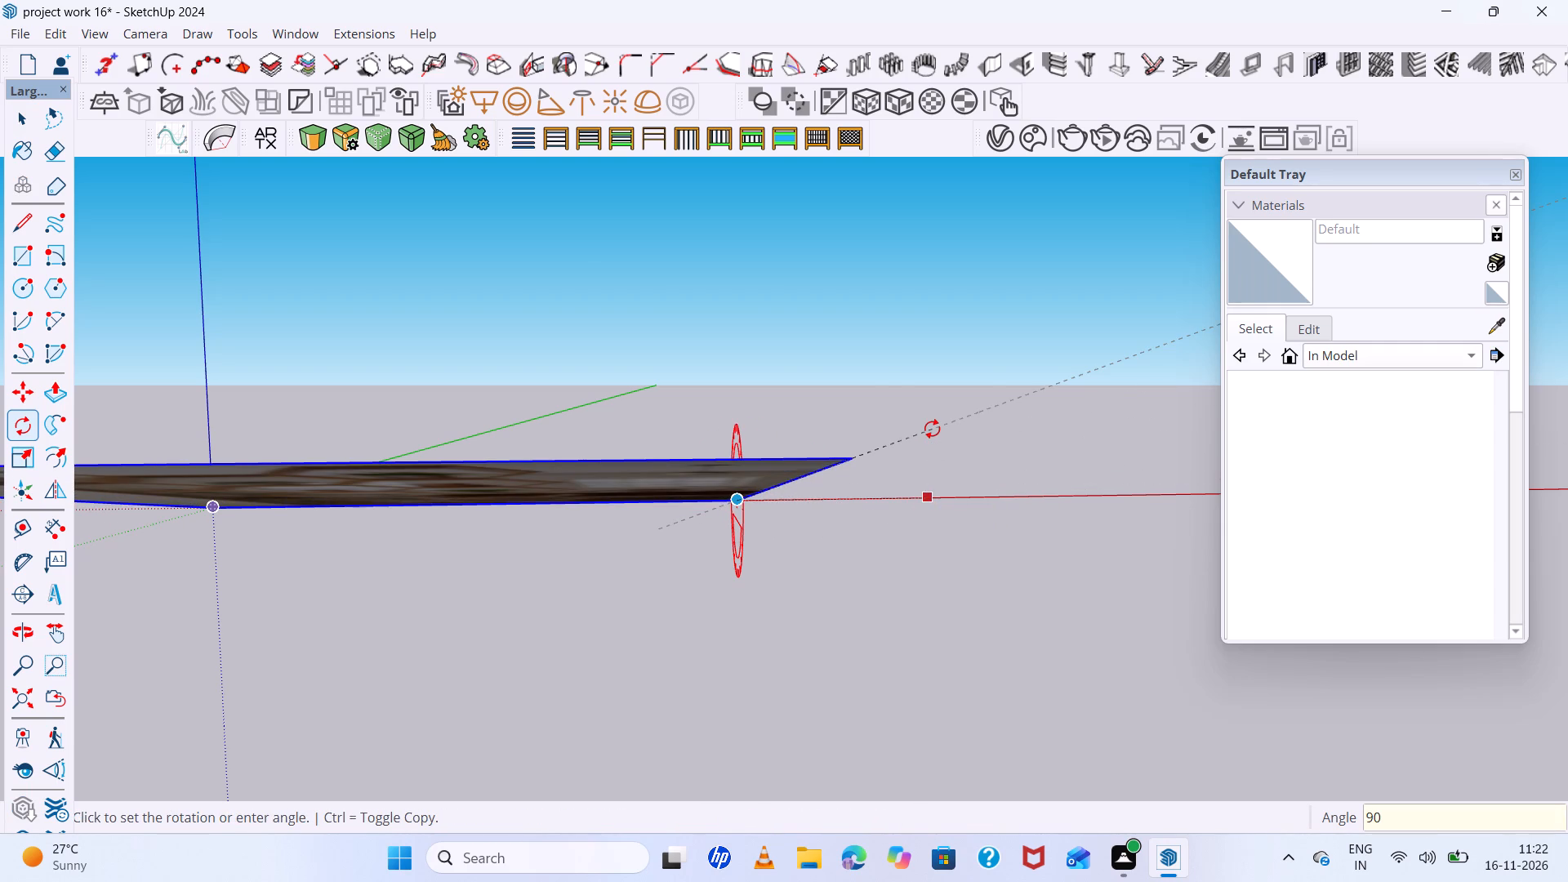
key(Return)
scroll(785, 615, down, 15)
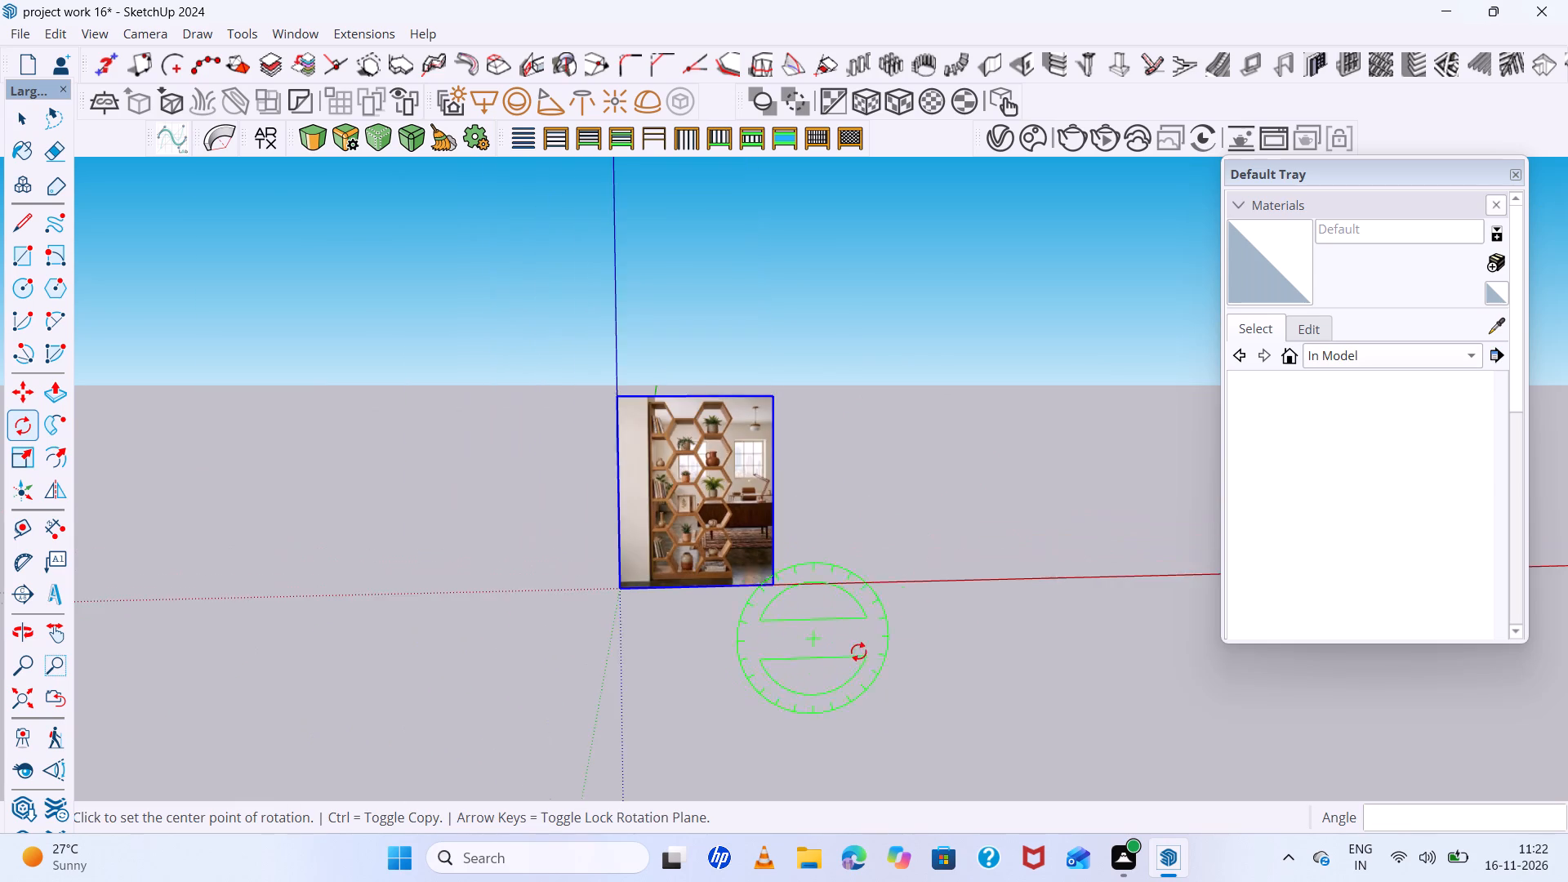
Scale the upright picture down uniformly and freehand from its upper corner diagonally opposite the origin, then deselect it.
middle_drag(870, 652, 862, 531)
scroll(811, 459, up, 15)
scroll(817, 470, down, 7)
middle_drag(800, 543, 765, 604)
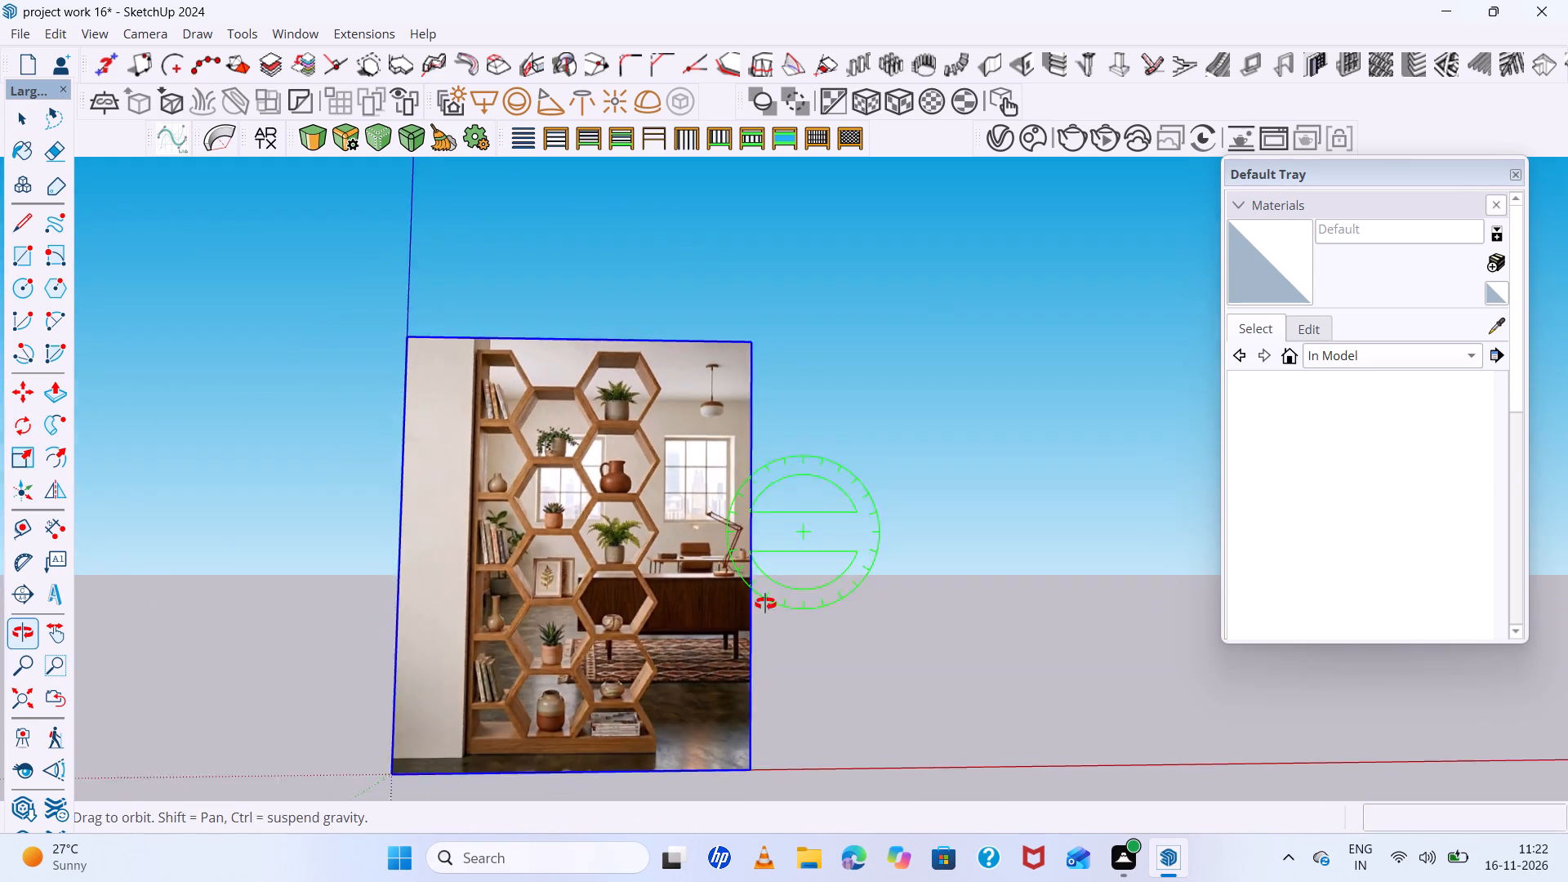
middle_drag(765, 604, 672, 692)
key(space)
key(s)
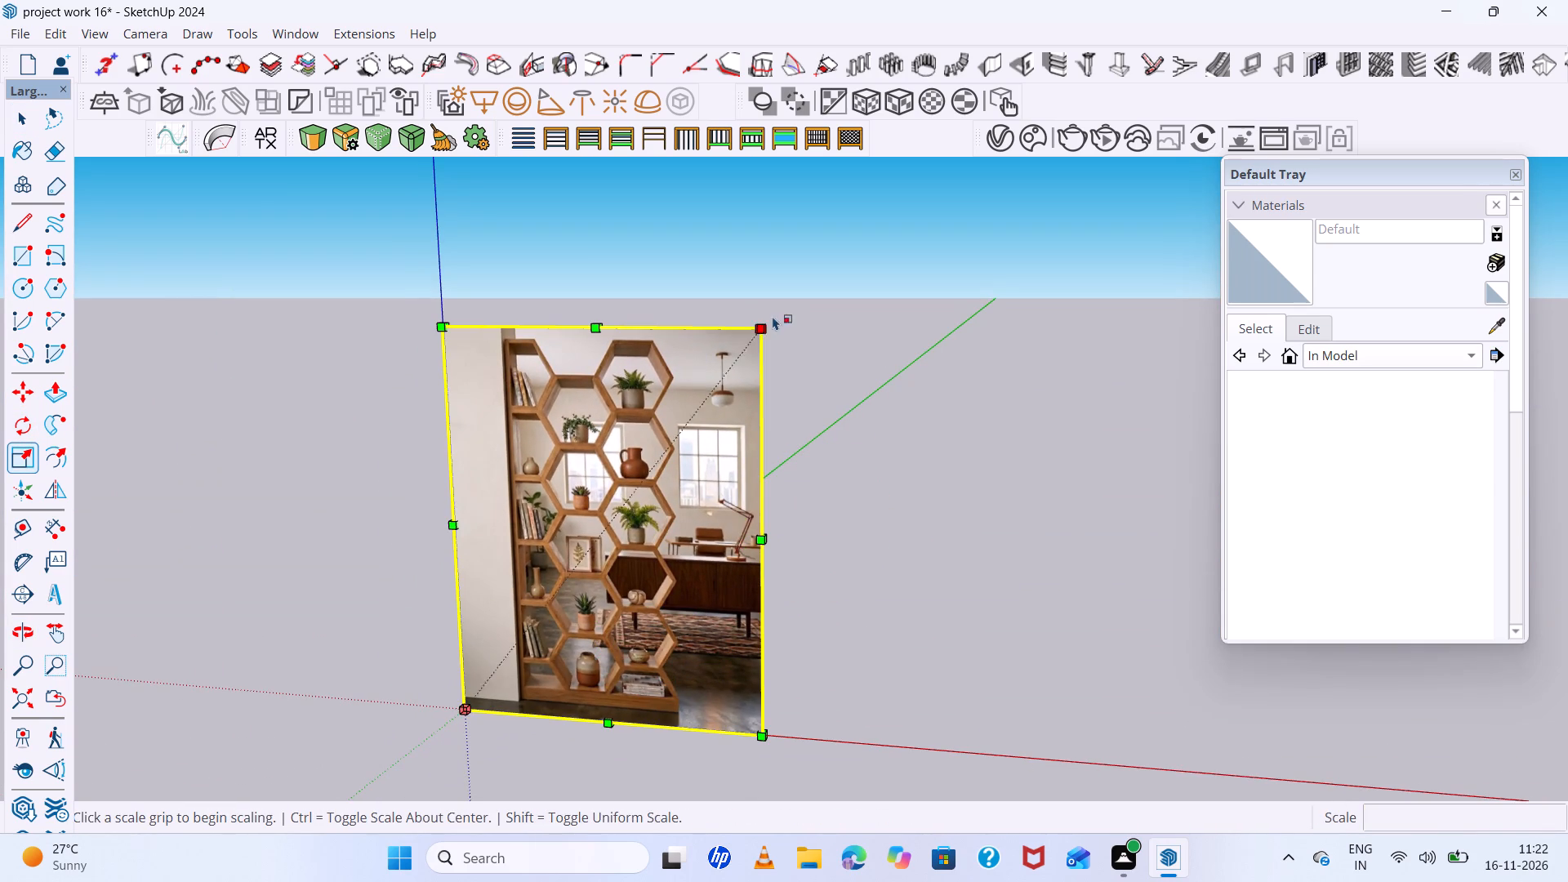
click(756, 323)
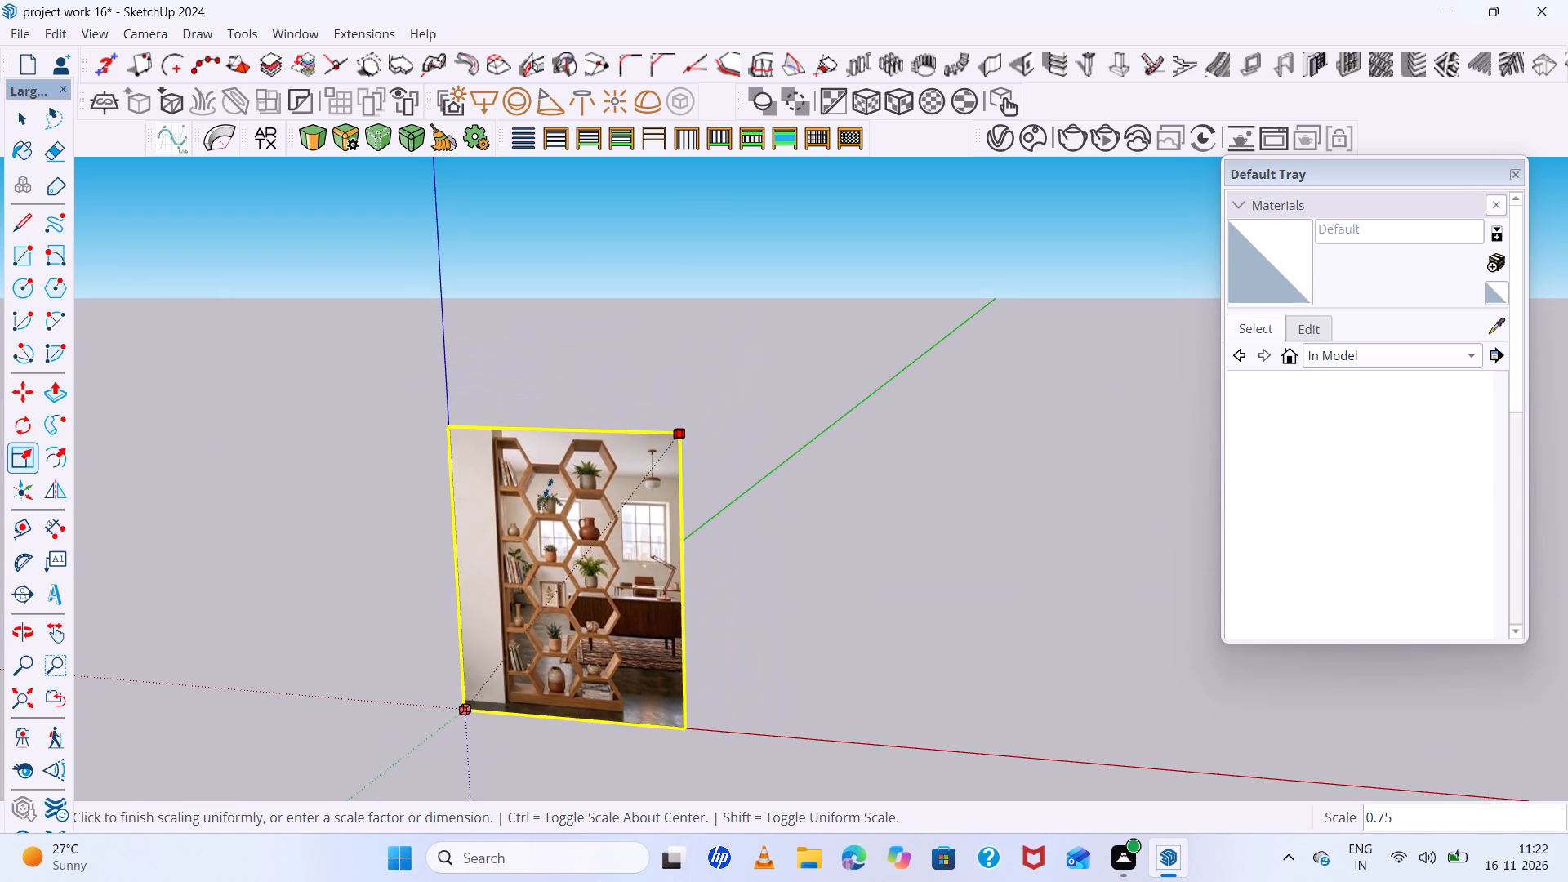
click(489, 543)
scroll(588, 584, down, 4)
middle_drag(589, 587, 630, 470)
scroll(590, 565, up, 11)
scroll(580, 585, down, 4)
middle_drag(580, 585, 576, 626)
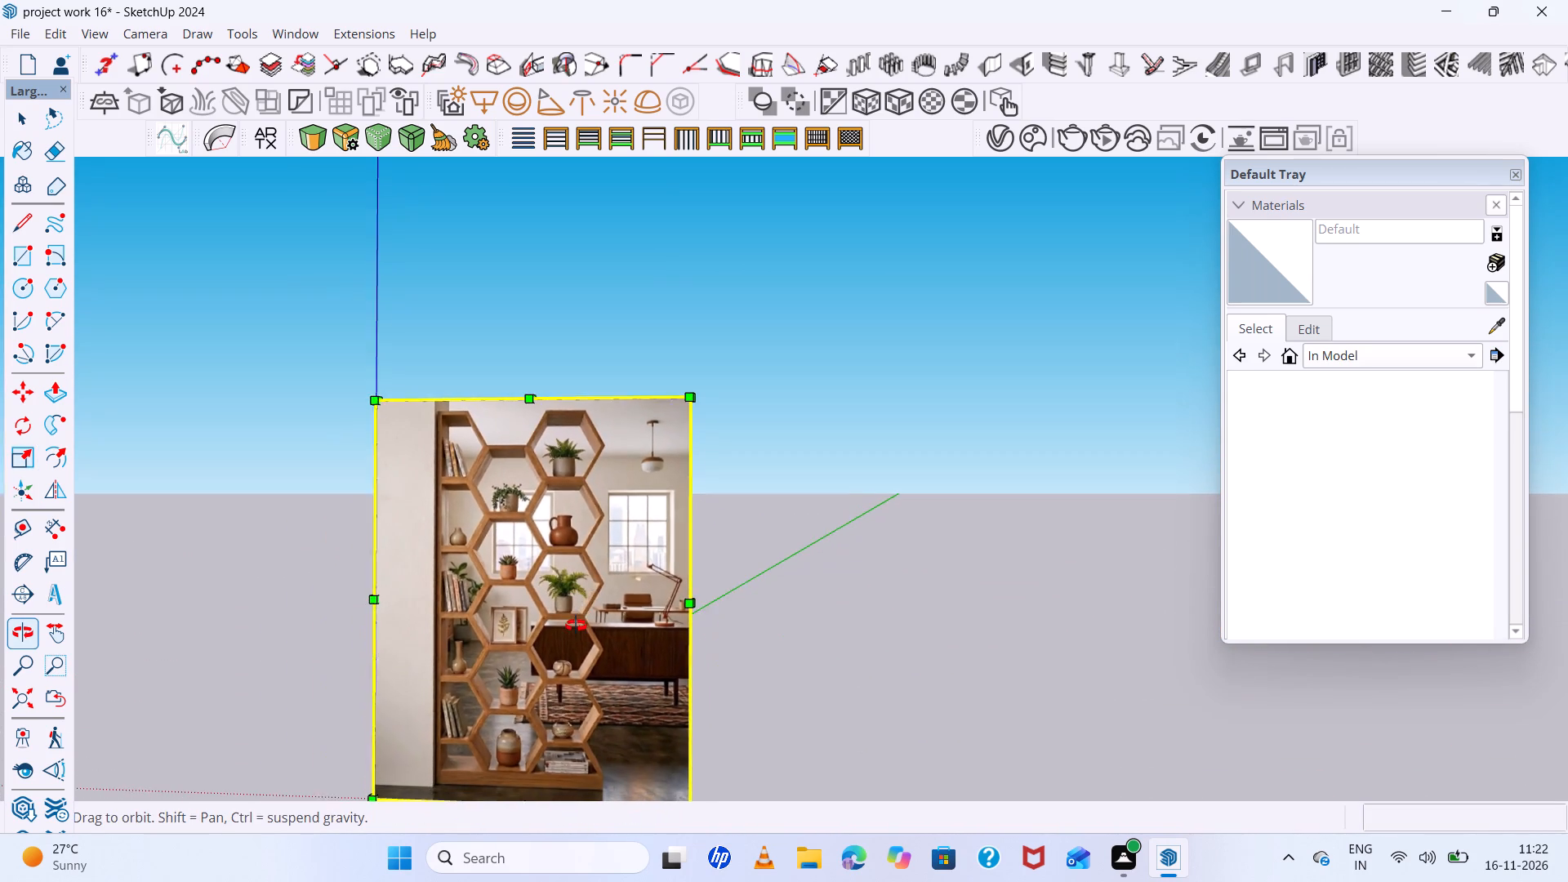
middle_drag(576, 626, 573, 637)
scroll(570, 628, down, 6)
middle_drag(570, 628, 563, 659)
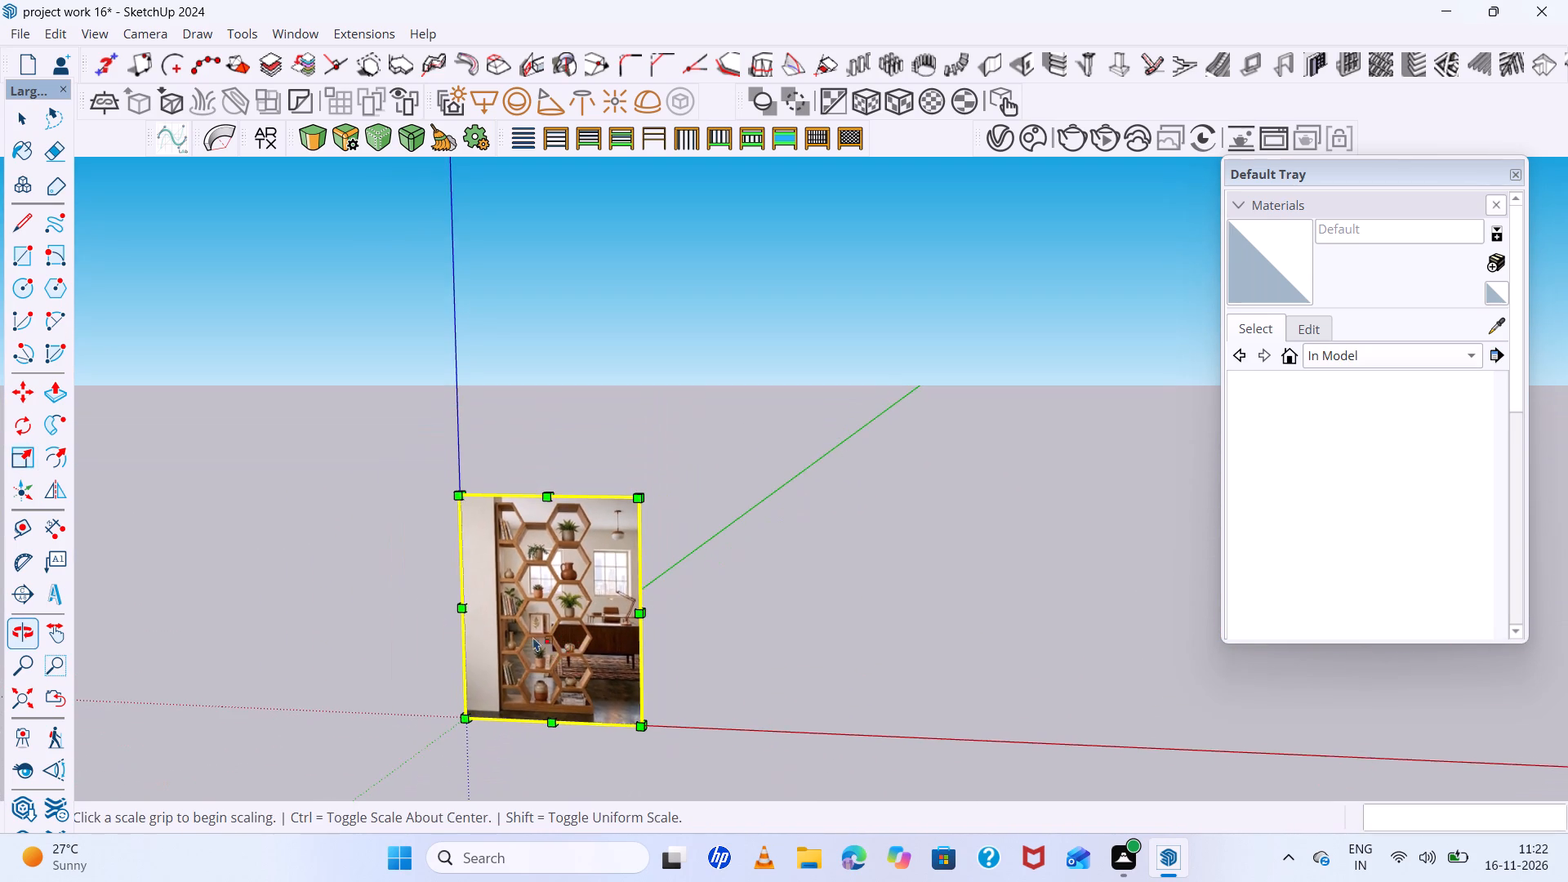
scroll(510, 634, up, 7)
scroll(508, 632, down, 7)
key(space)
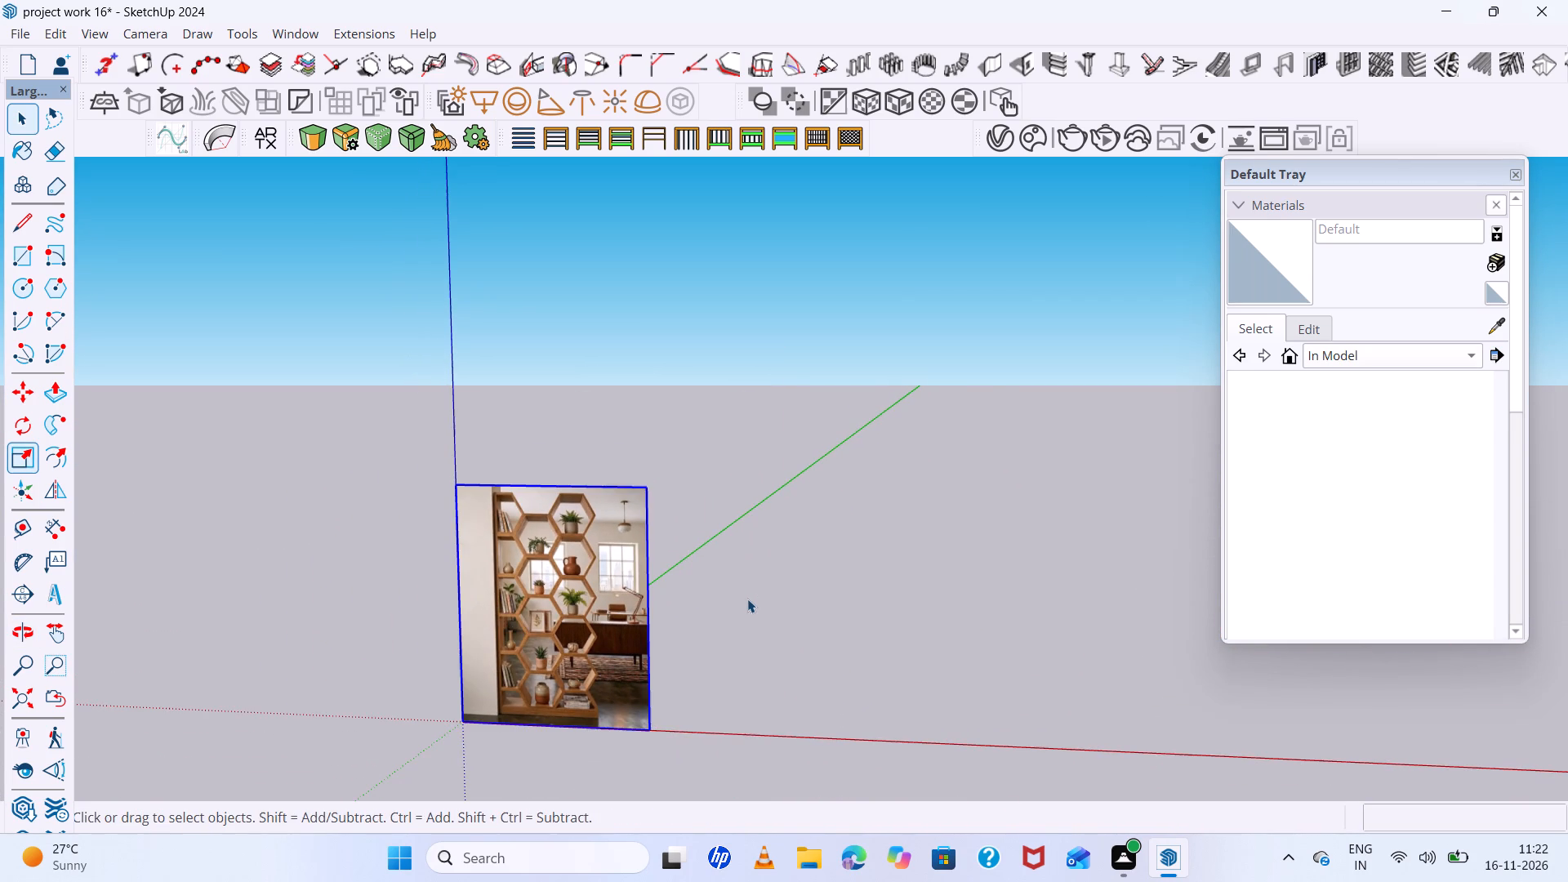
click(747, 599)
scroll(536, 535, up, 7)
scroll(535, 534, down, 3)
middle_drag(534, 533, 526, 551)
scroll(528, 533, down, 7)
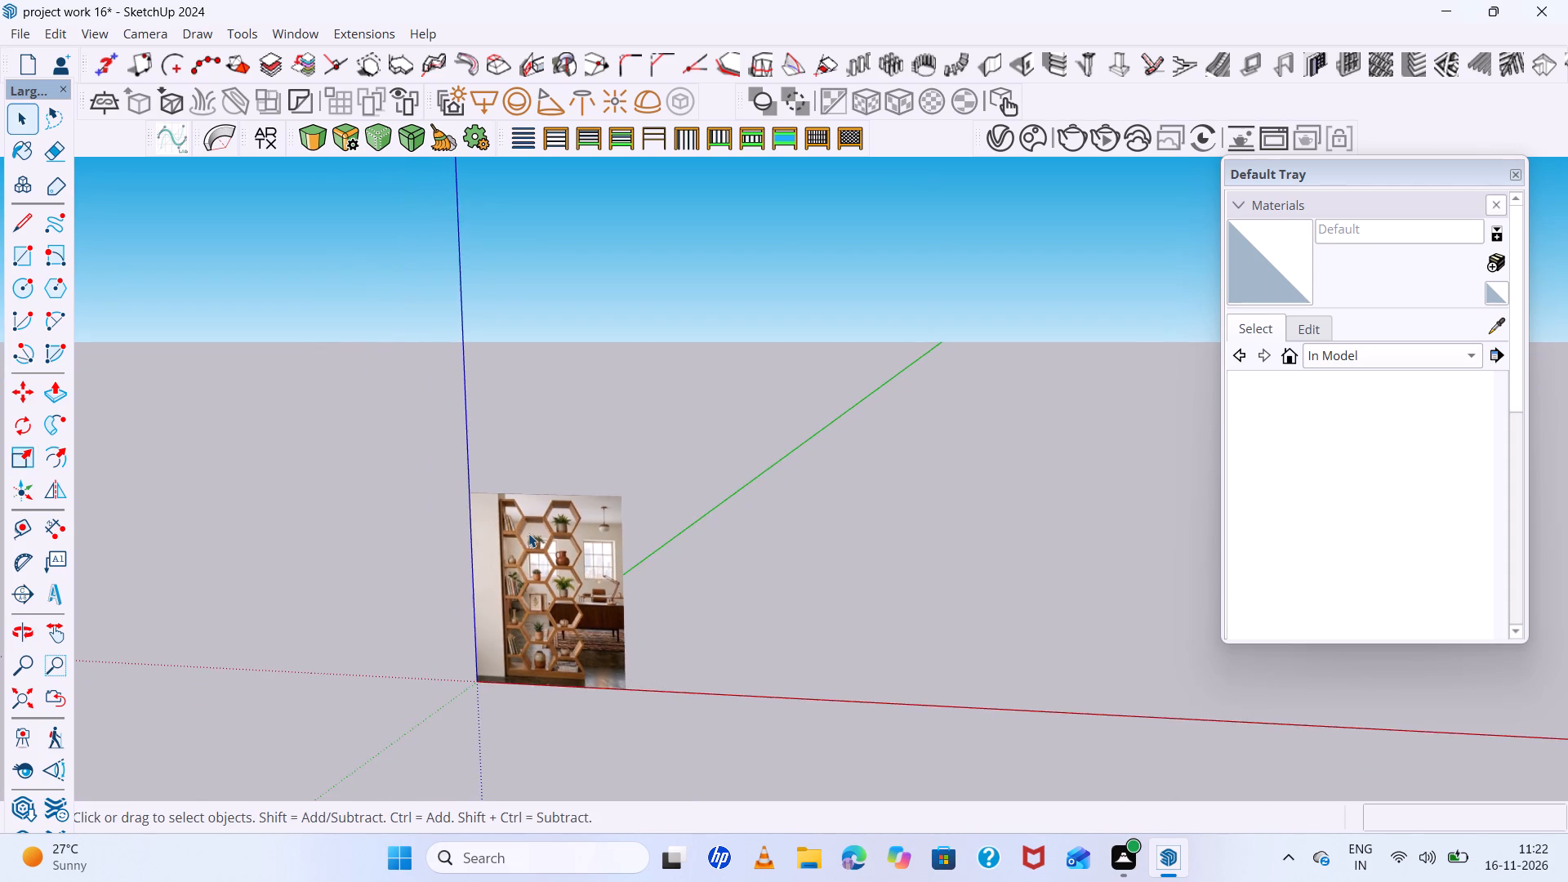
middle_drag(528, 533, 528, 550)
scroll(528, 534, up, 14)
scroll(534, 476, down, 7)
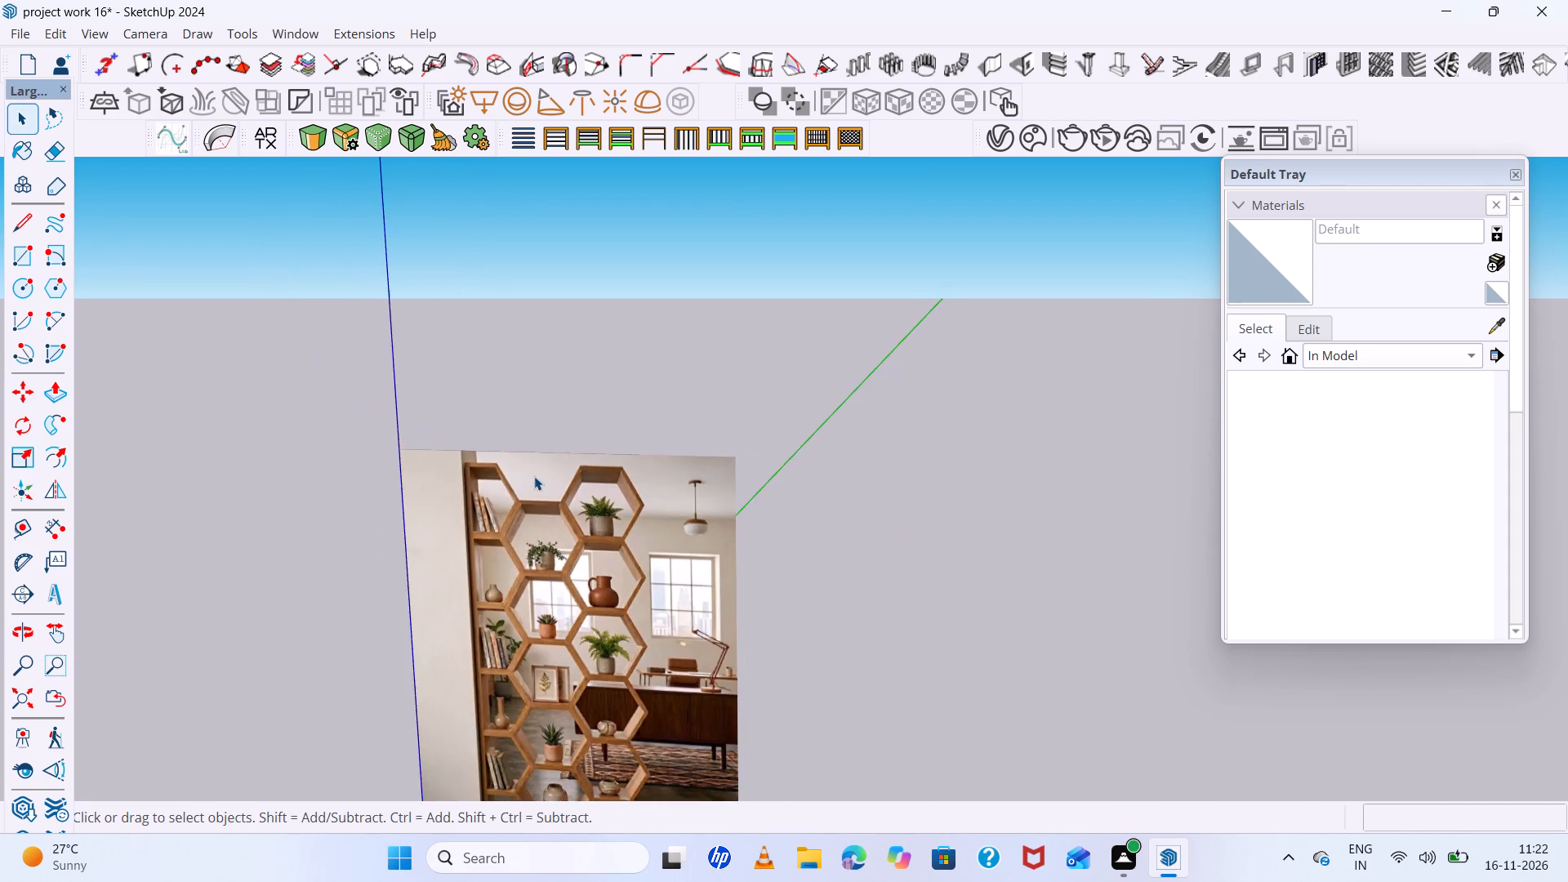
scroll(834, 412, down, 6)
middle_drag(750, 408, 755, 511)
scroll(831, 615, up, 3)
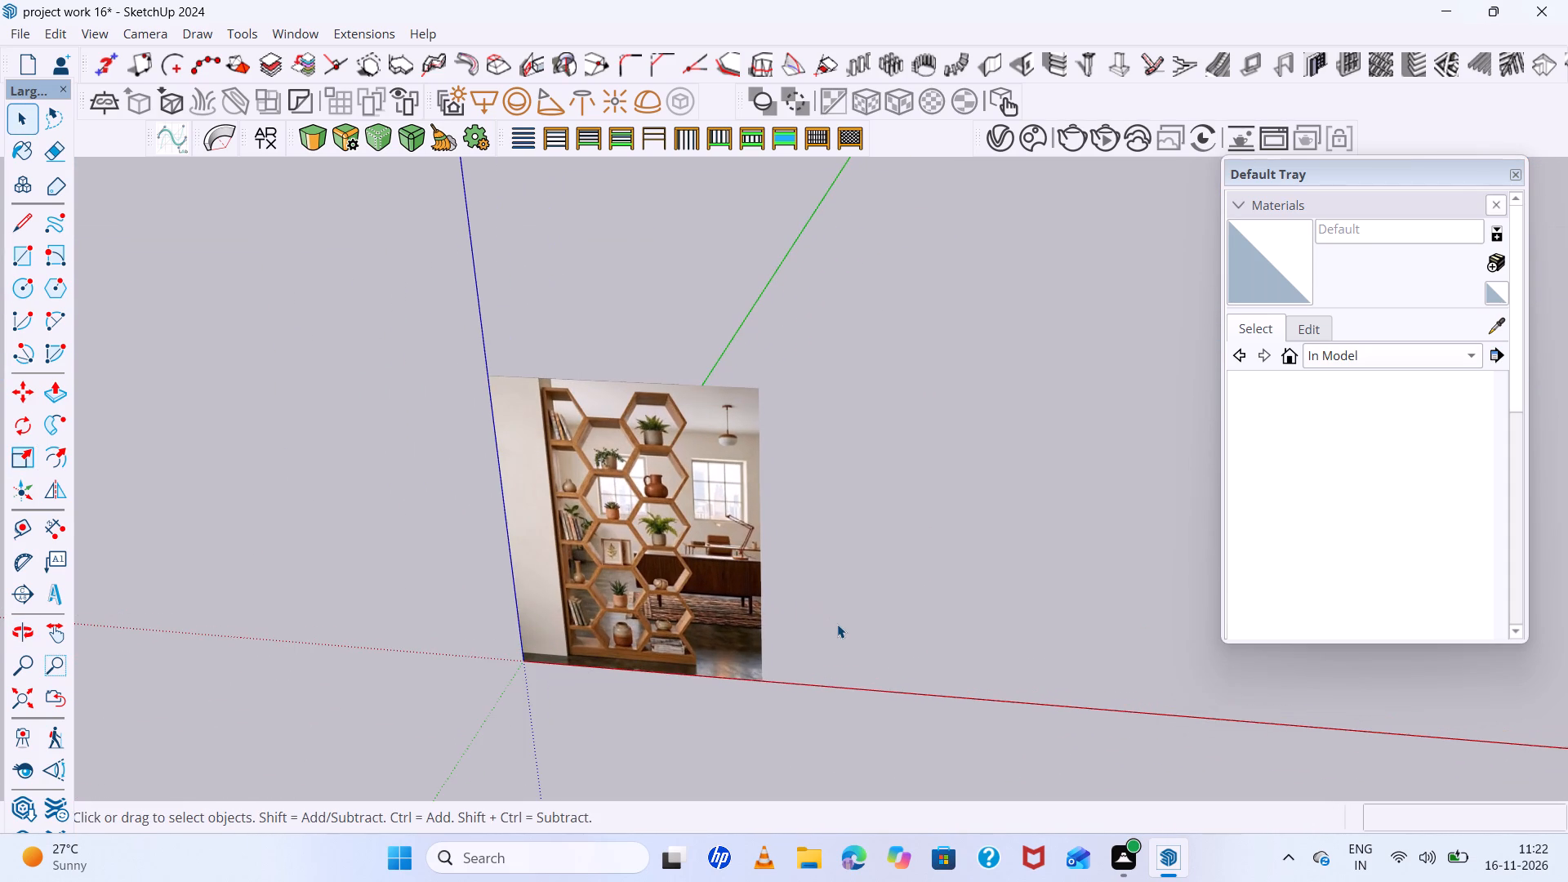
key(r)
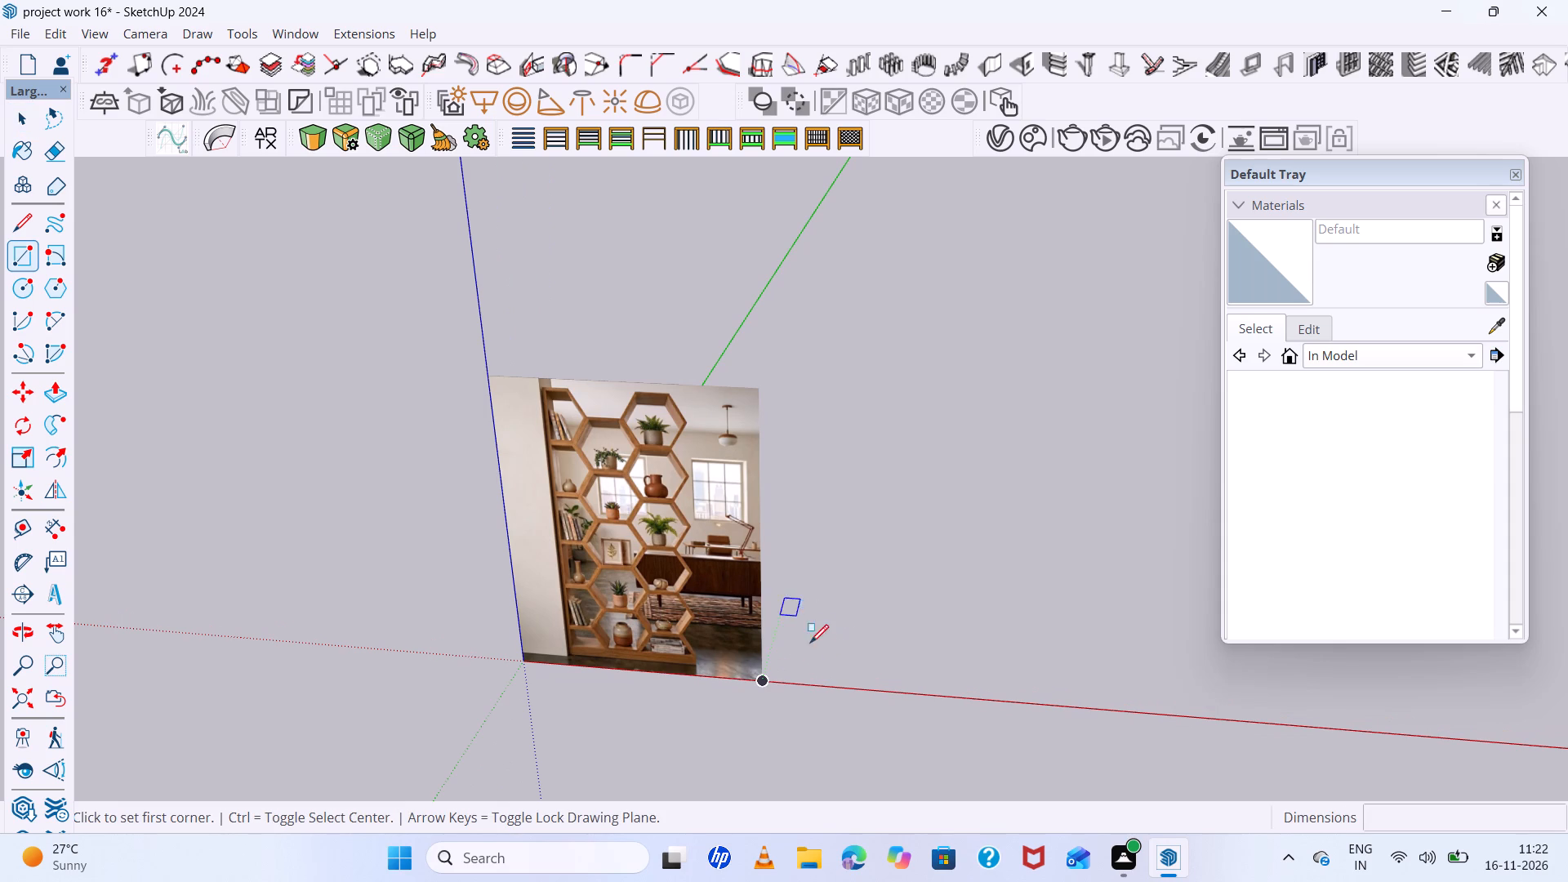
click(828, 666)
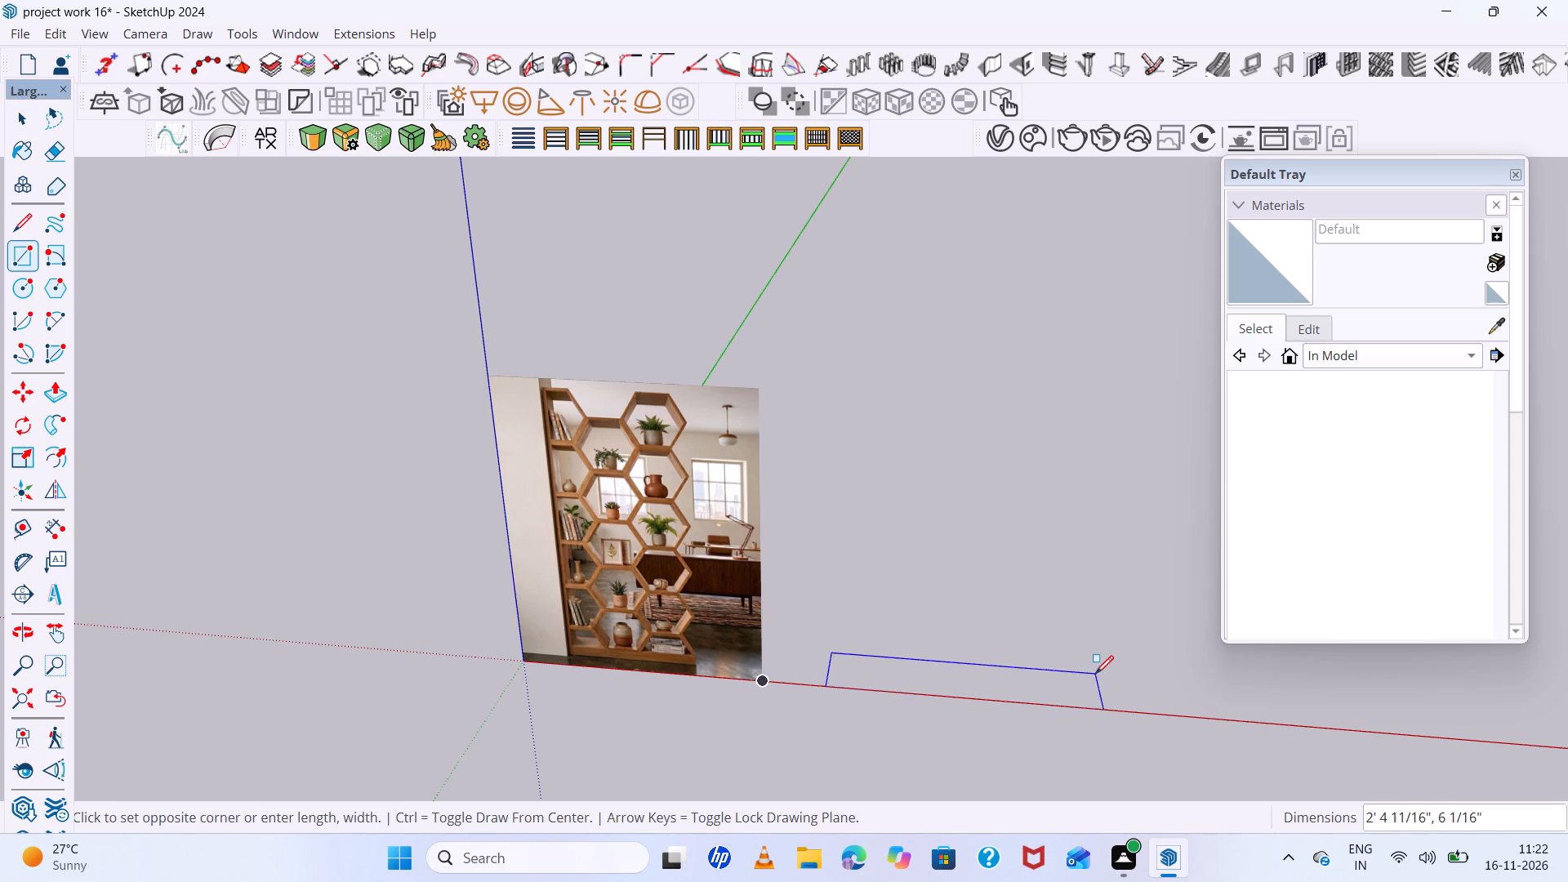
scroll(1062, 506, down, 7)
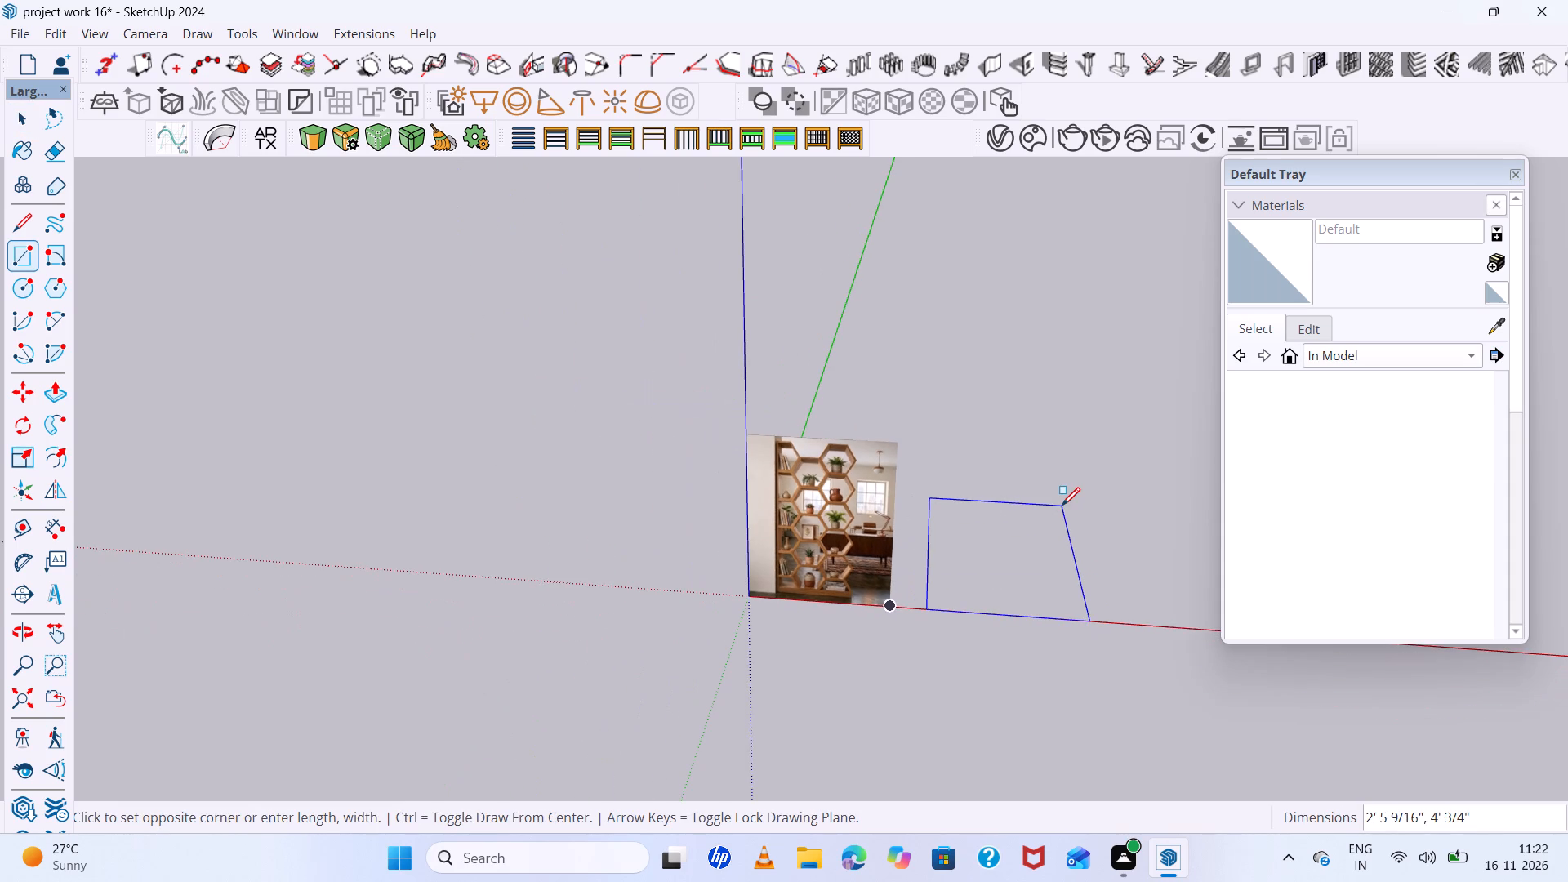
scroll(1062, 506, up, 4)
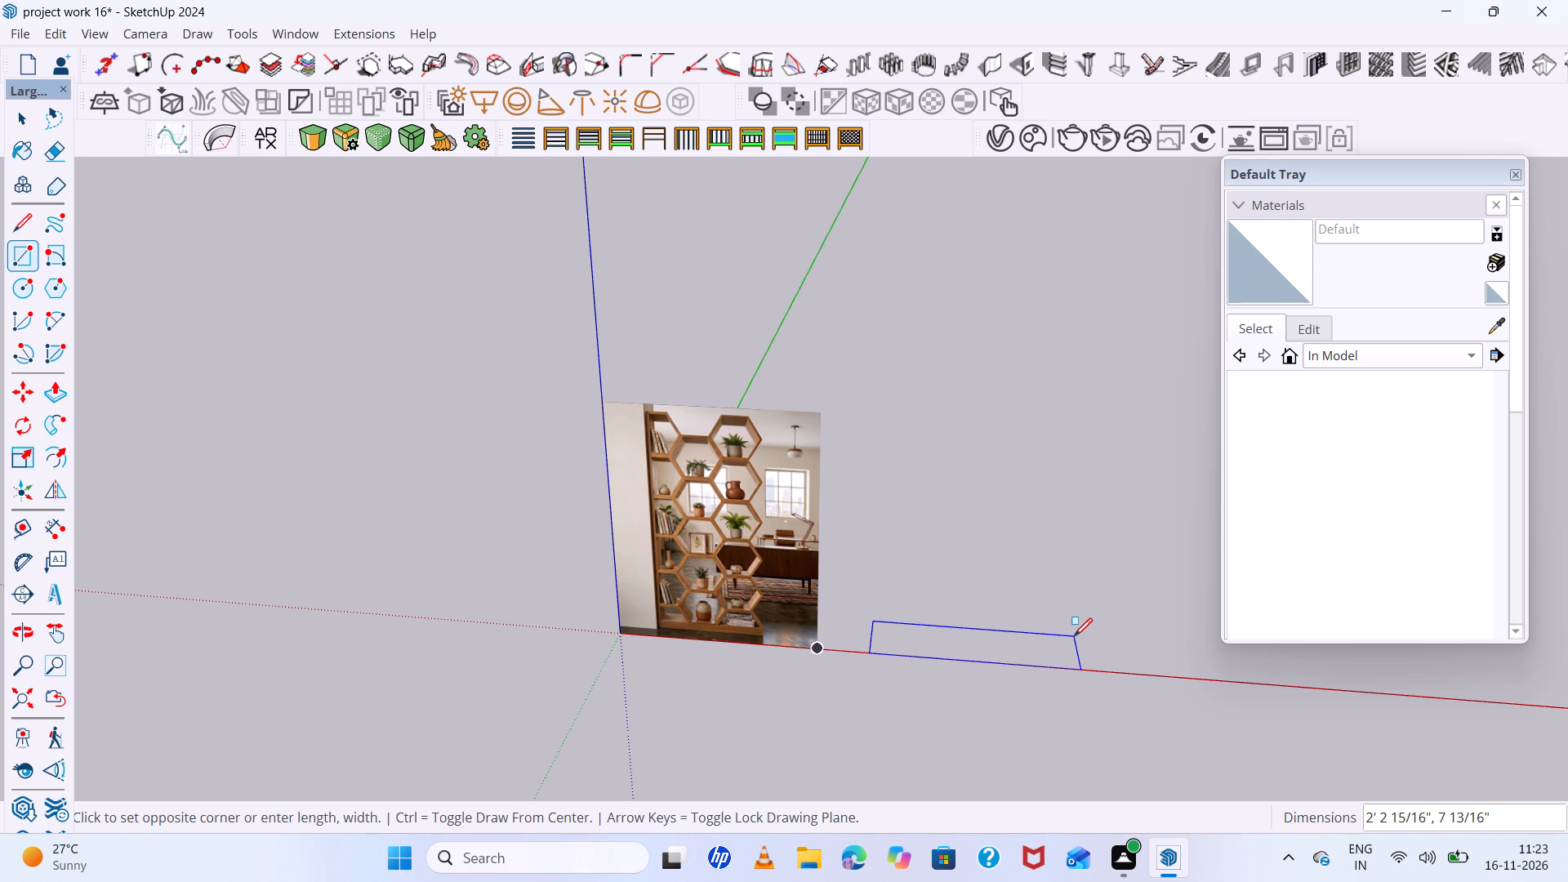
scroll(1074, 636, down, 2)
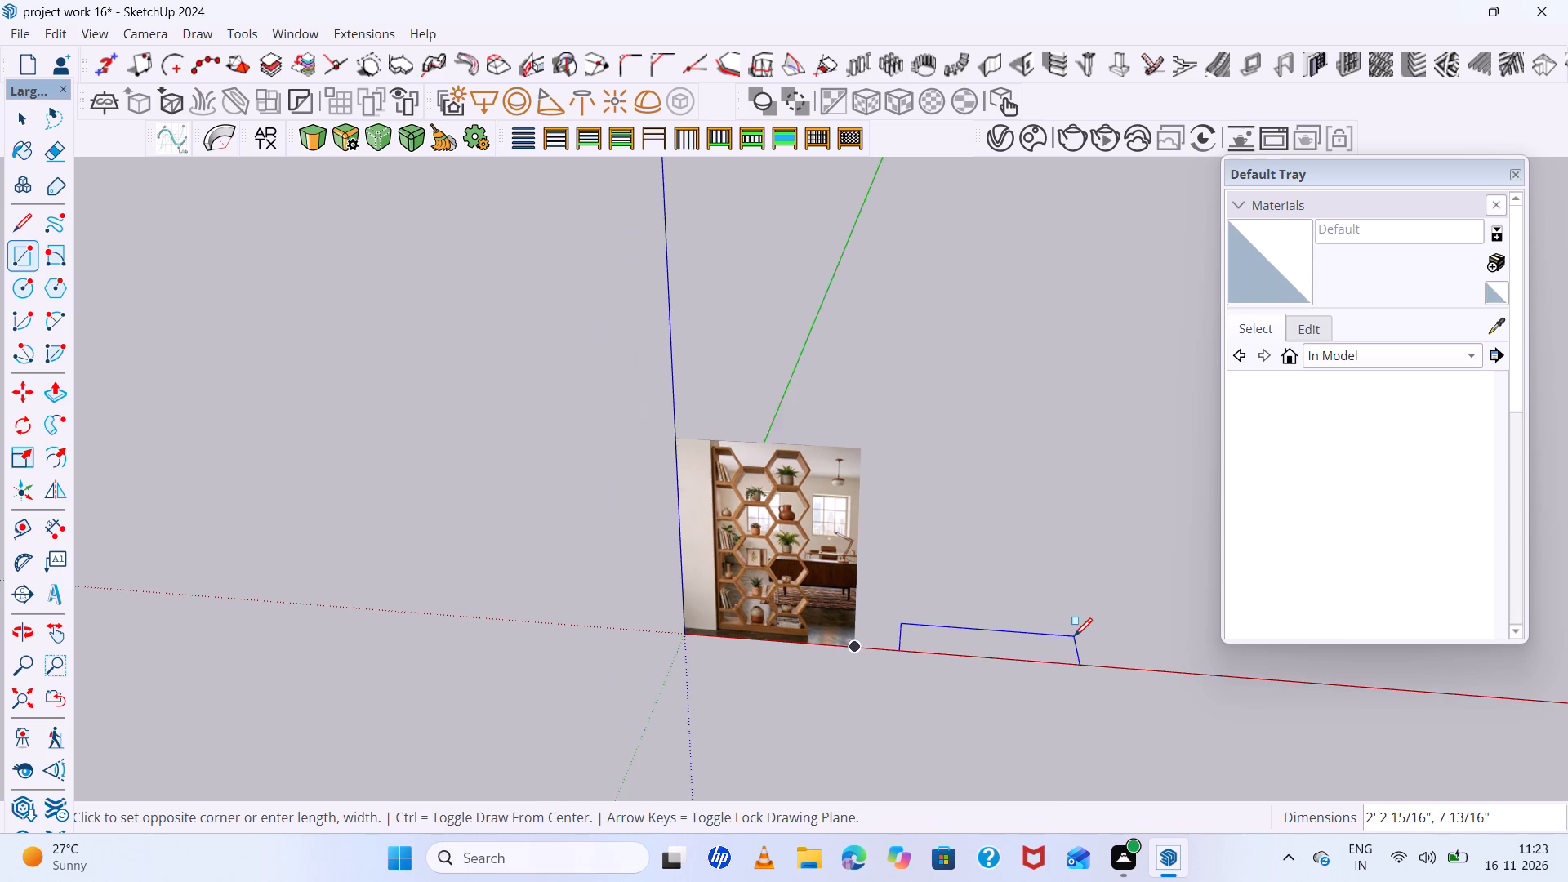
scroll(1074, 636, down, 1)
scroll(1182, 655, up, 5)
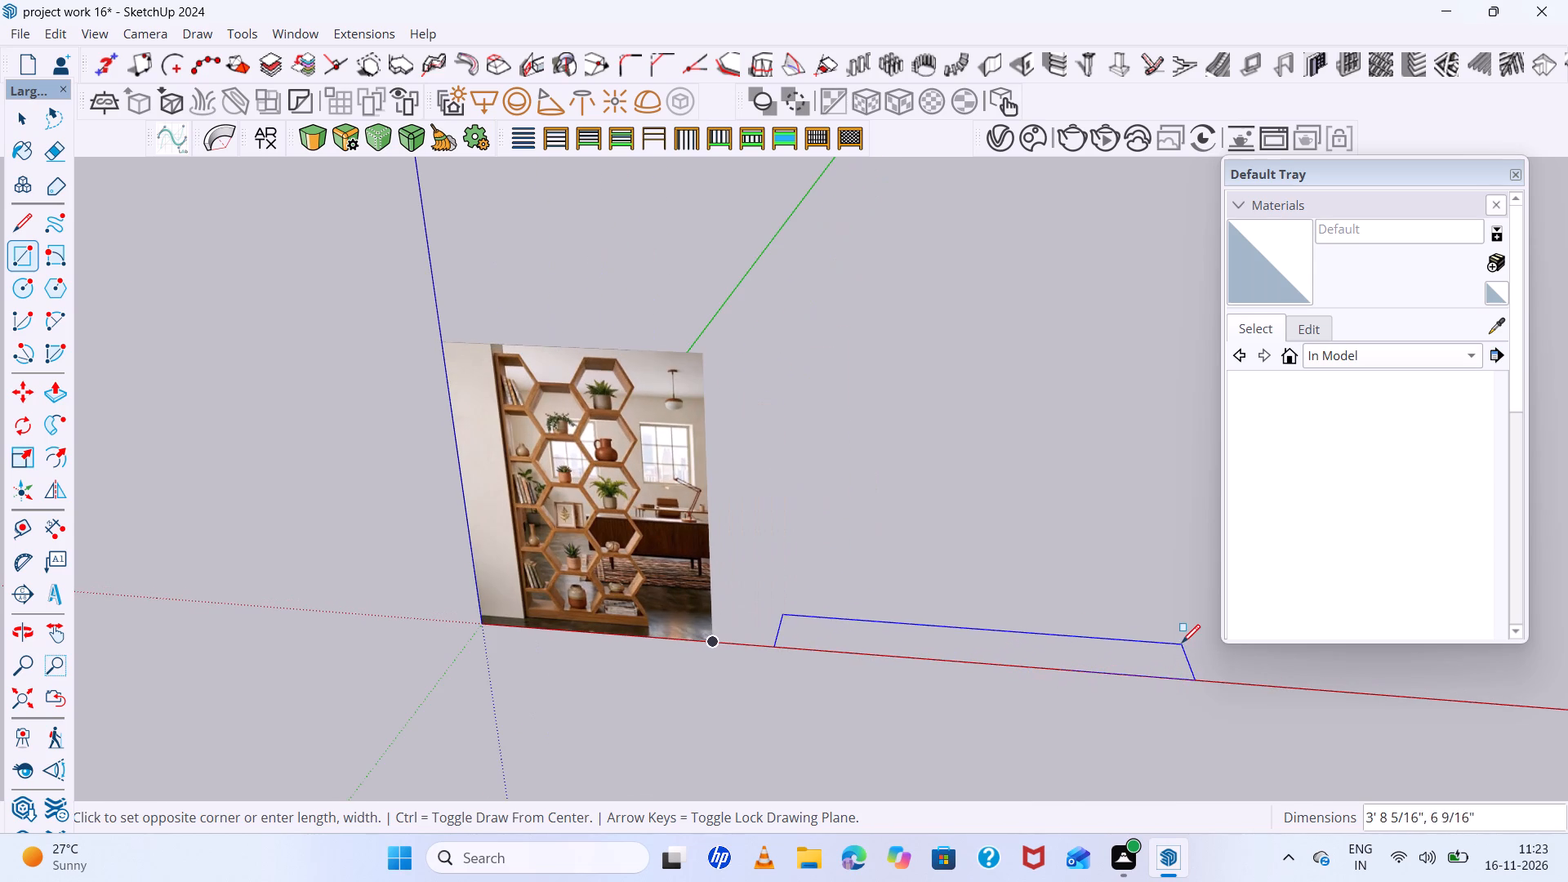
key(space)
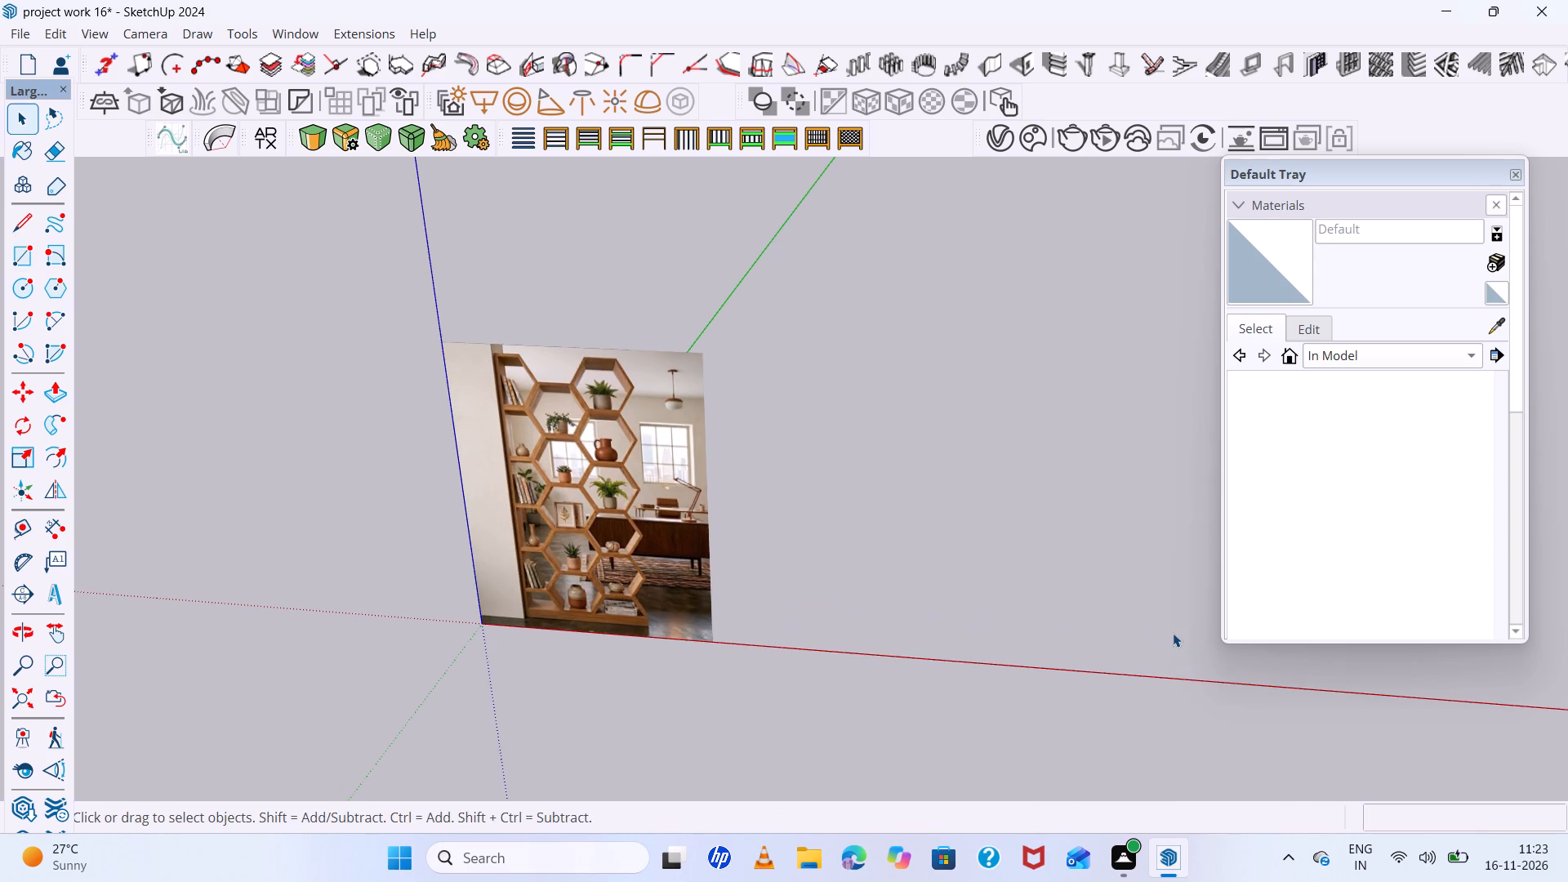
Configure the model units' display precision to 0" for length, 0 in² for area and 0 in³ for volume.
click(297, 33)
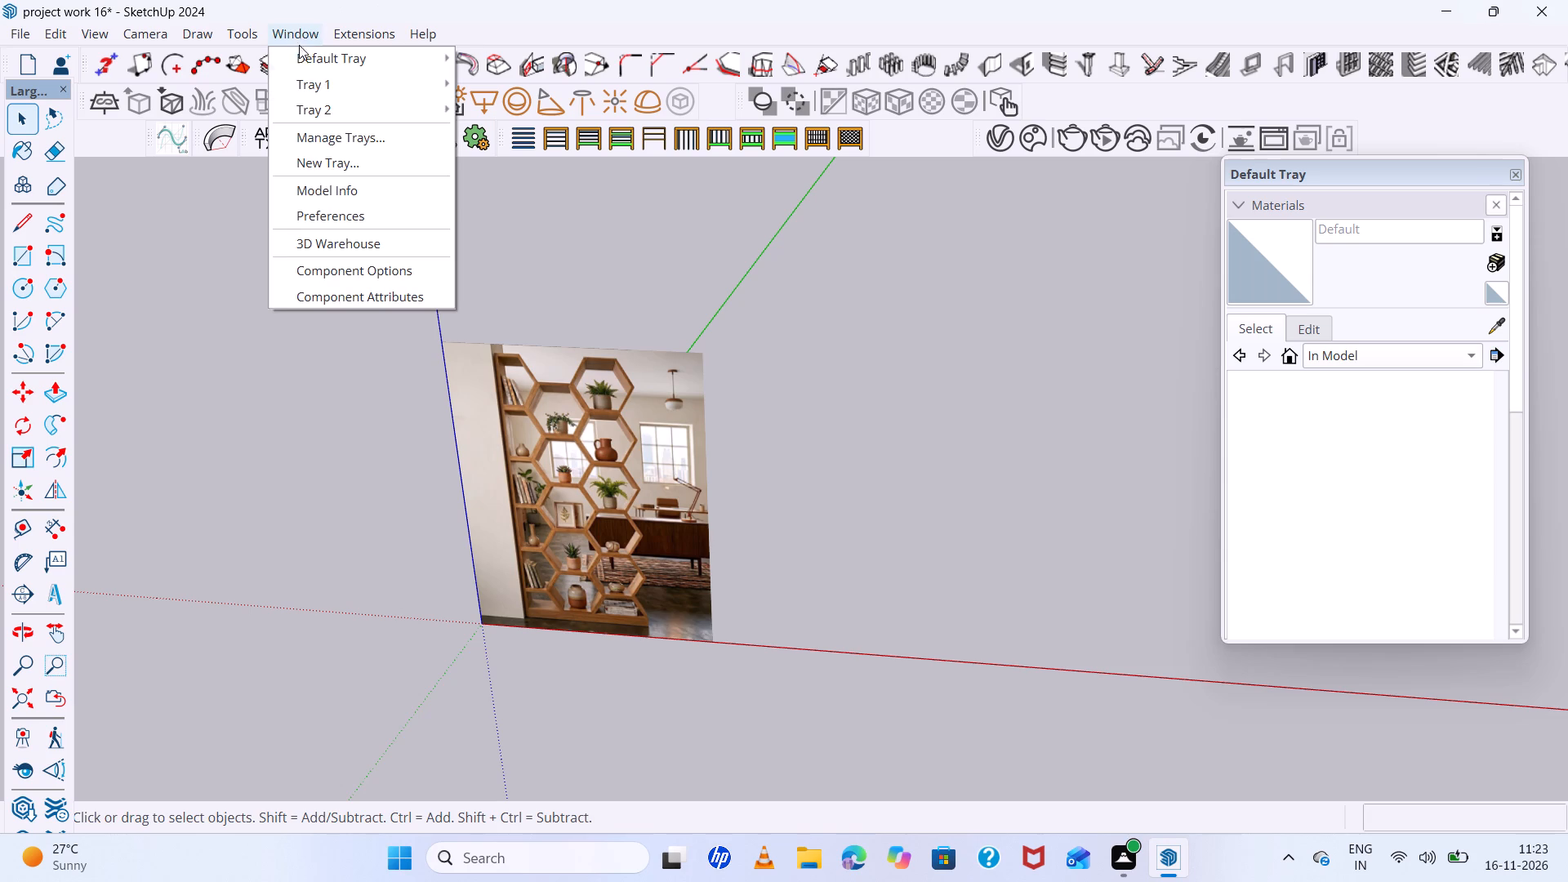
click(308, 185)
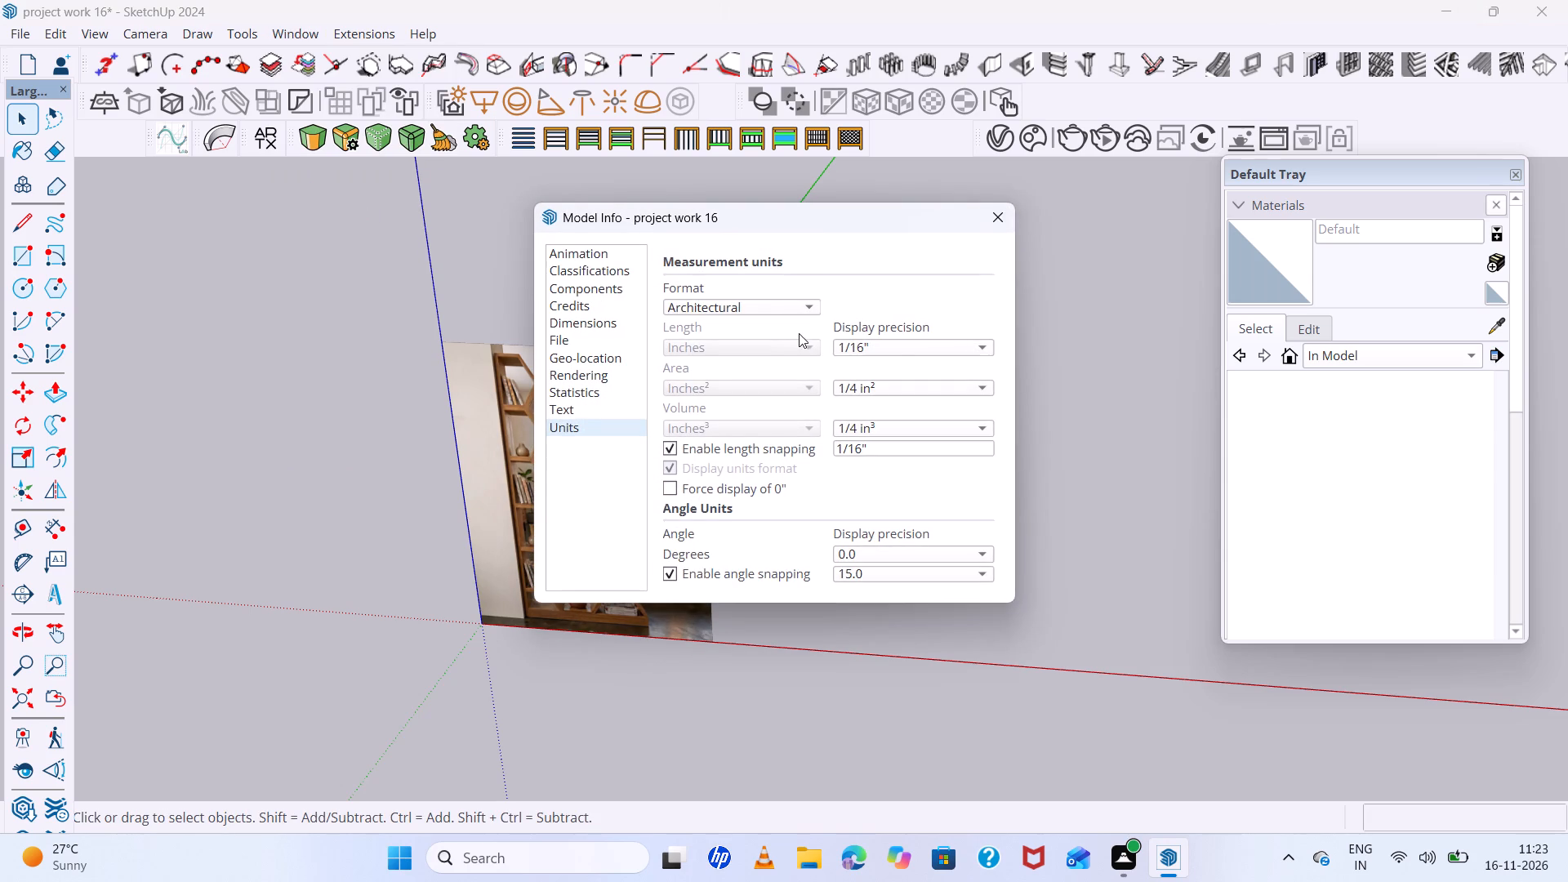
click(891, 350)
click(863, 256)
click(864, 393)
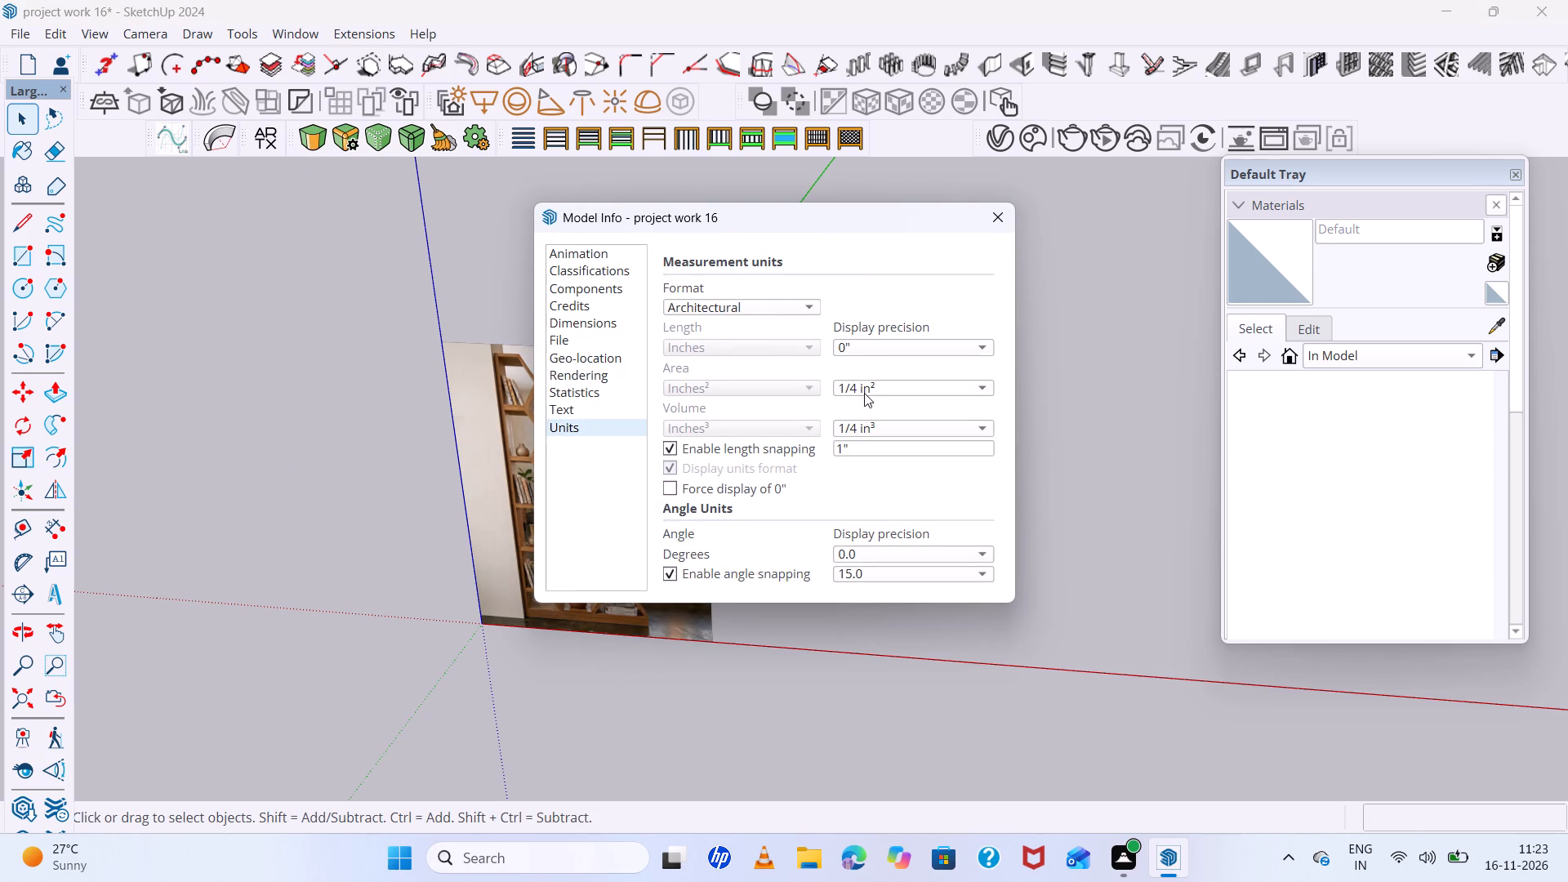
click(860, 334)
click(856, 429)
click(855, 387)
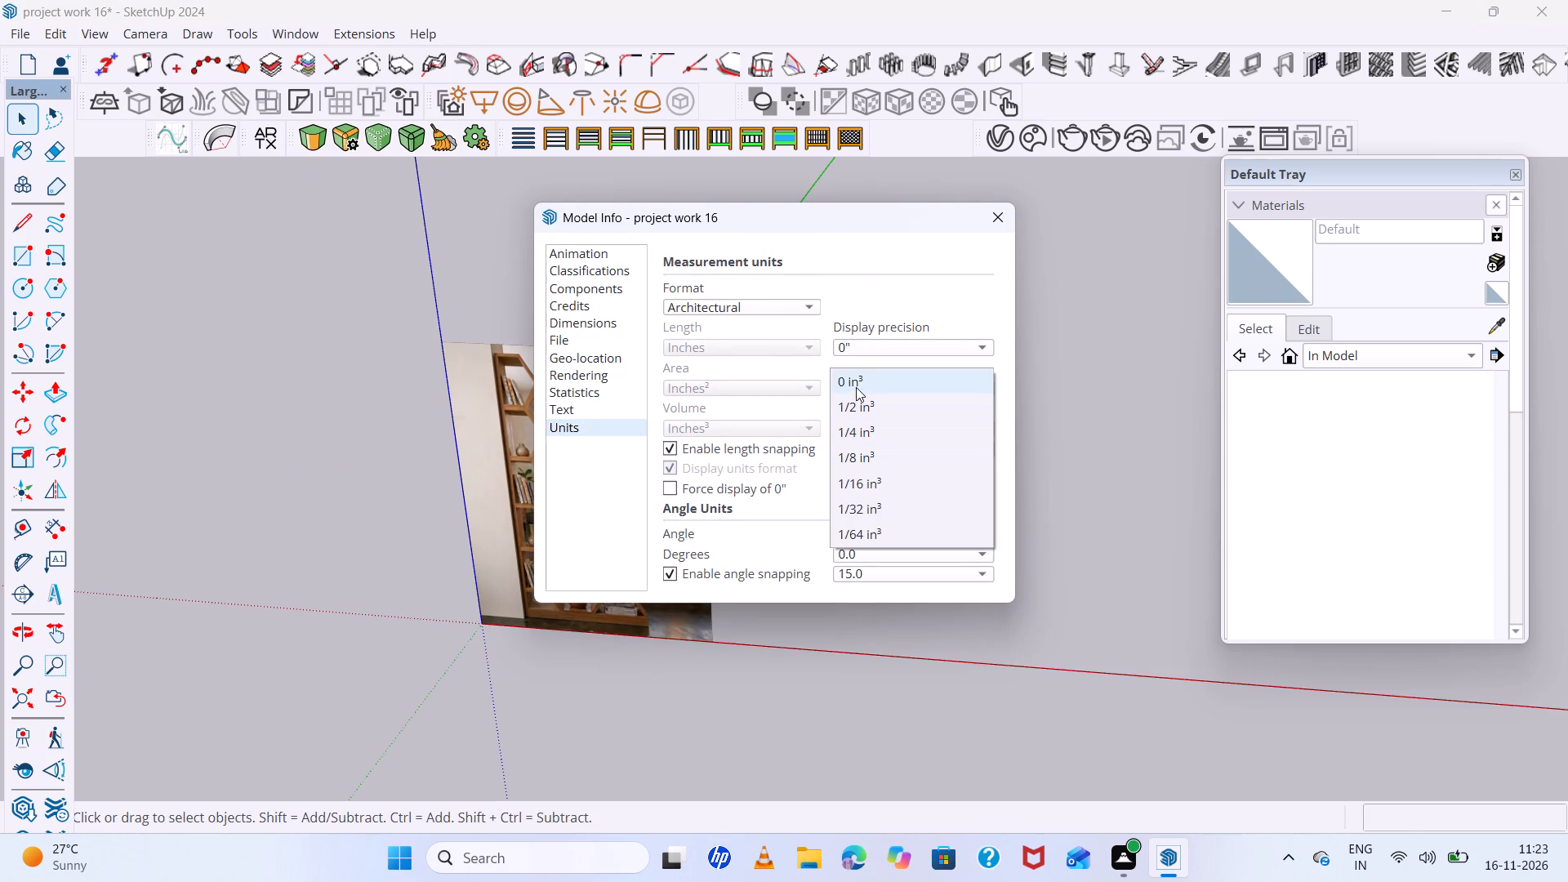
click(995, 217)
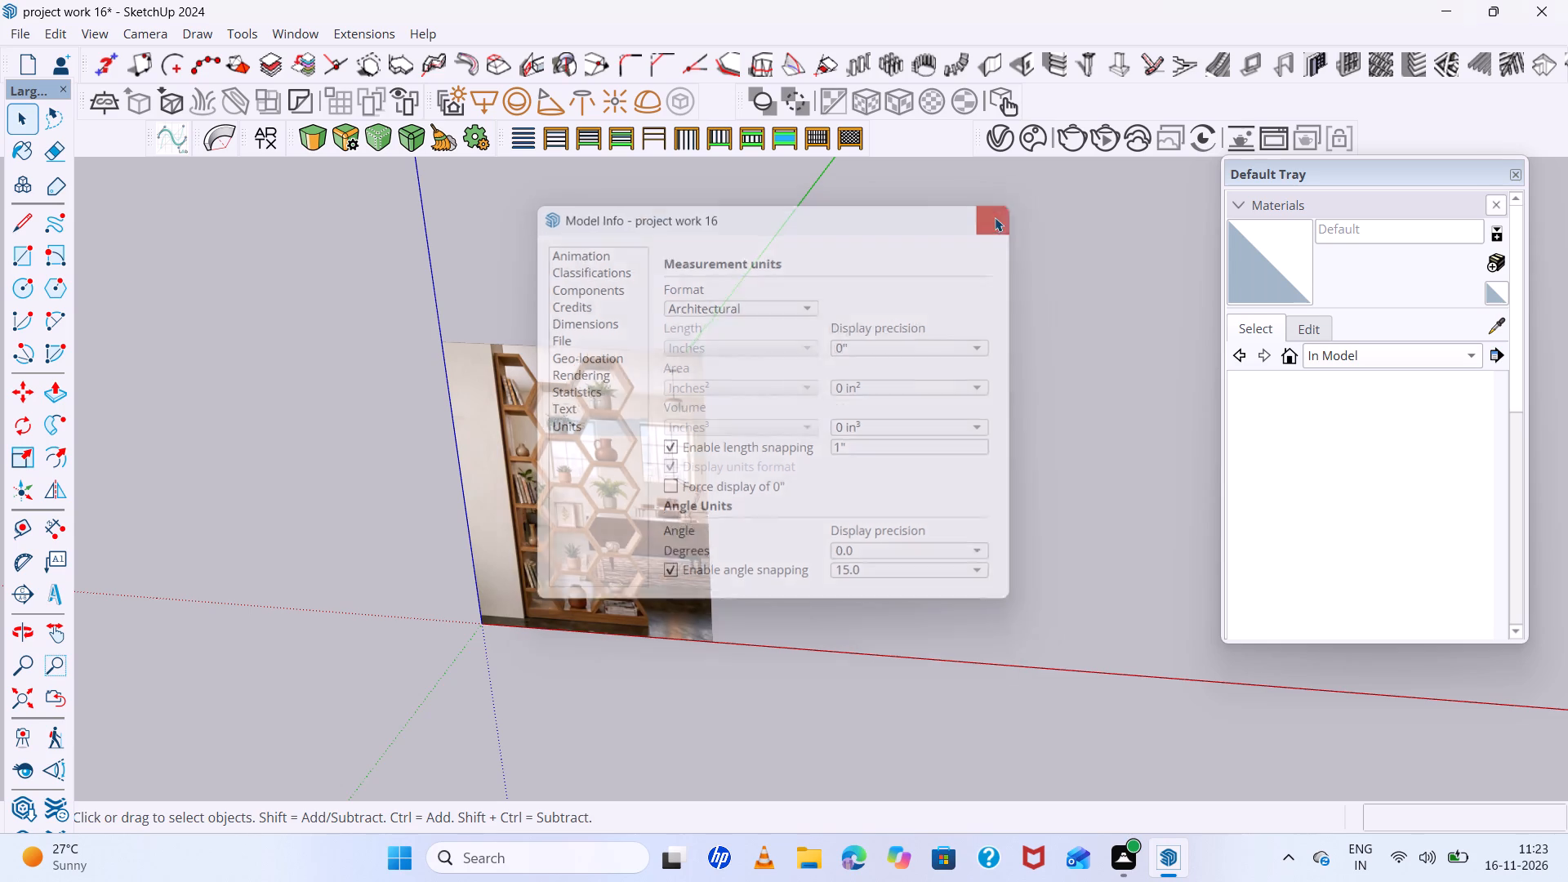
Examine the honeycomb shelf picture up close and from several angles to study the layout of its cells.
scroll(508, 400, down, 6)
scroll(822, 581, up, 7)
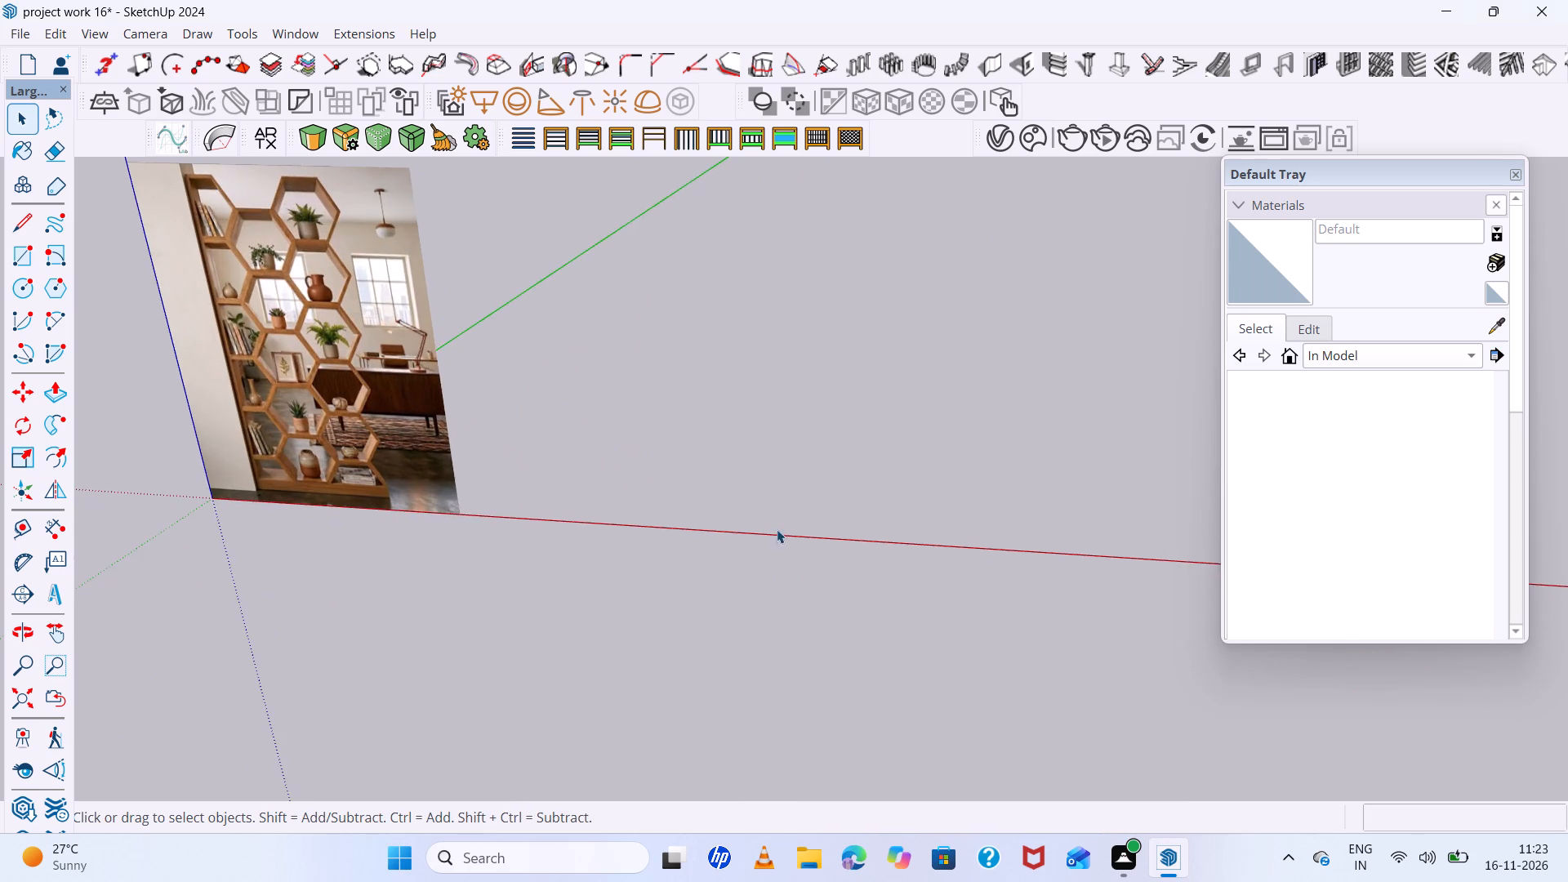
scroll(873, 506, down, 5)
middle_drag(907, 596, 1039, 502)
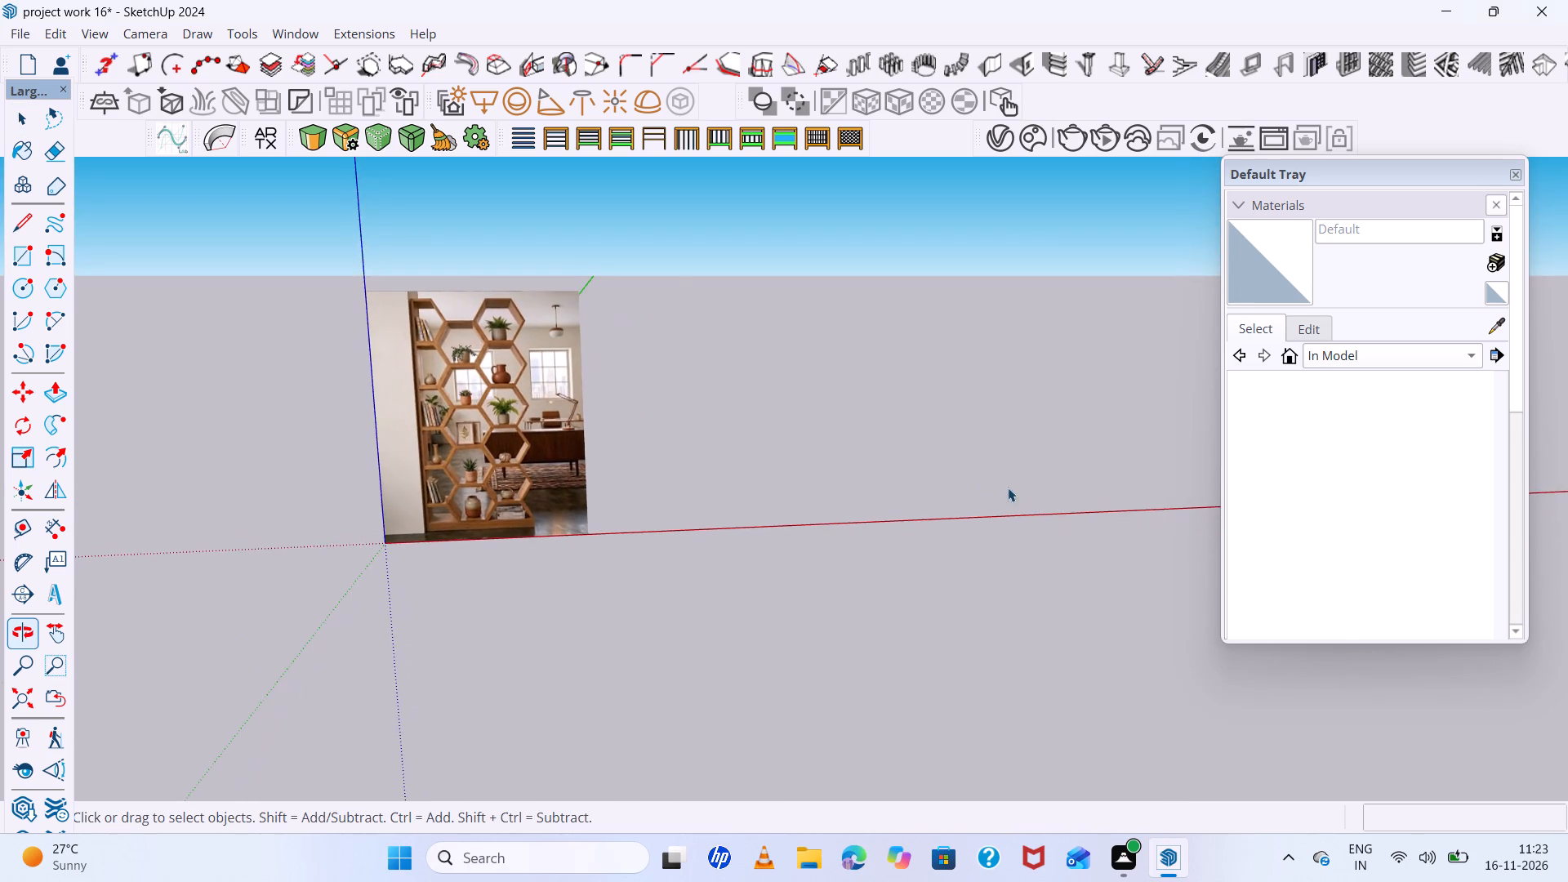
scroll(675, 436, up, 6)
scroll(670, 436, down, 6)
middle_drag(809, 635, 770, 676)
scroll(764, 657, down, 7)
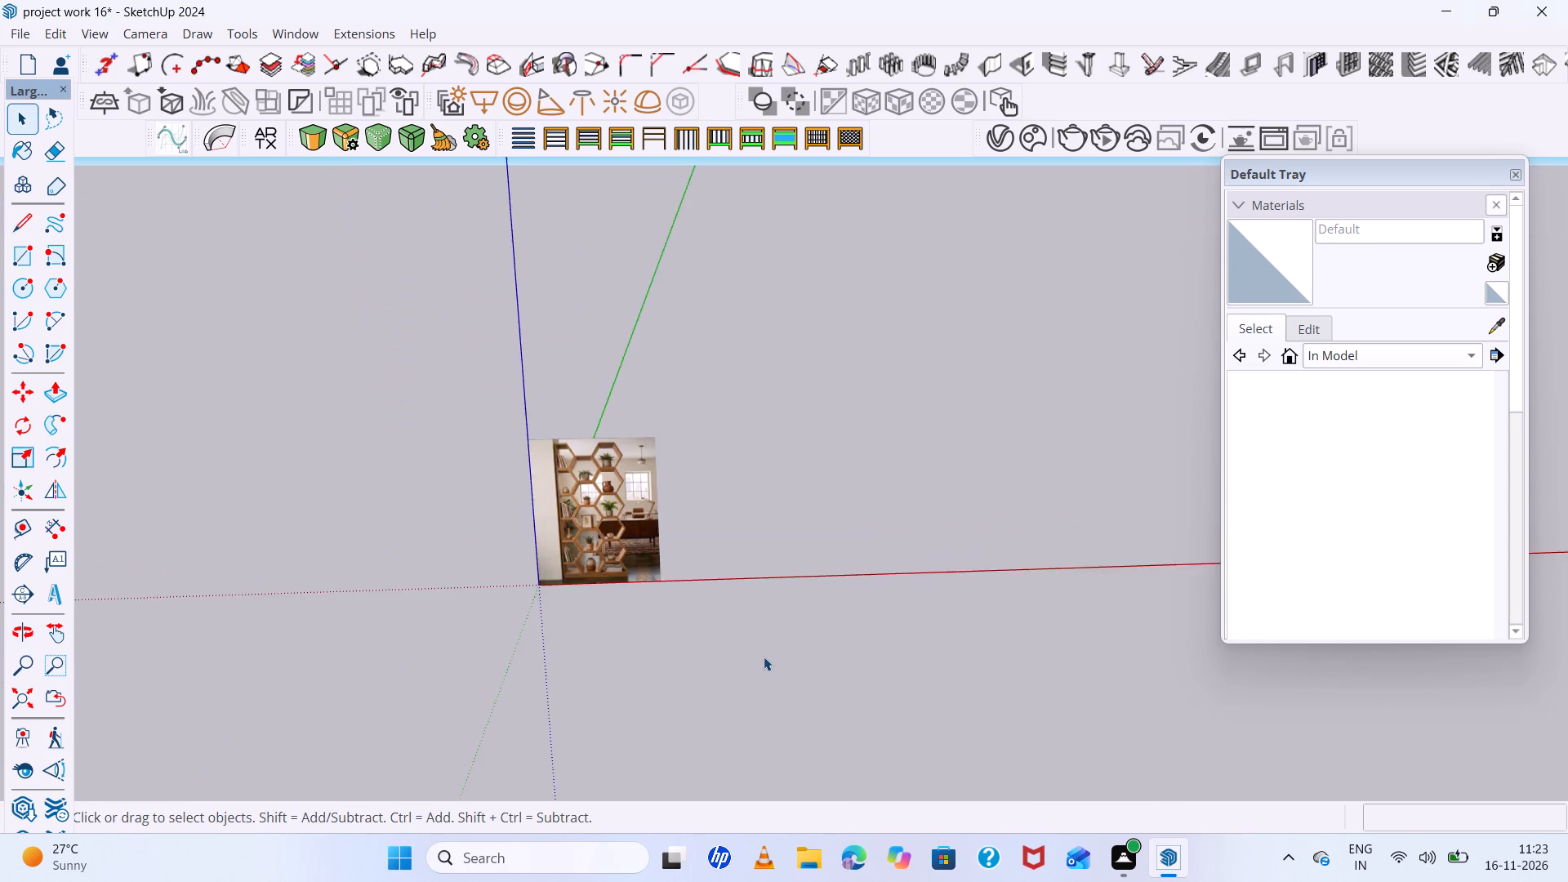
scroll(762, 650, down, 7)
scroll(690, 510, up, 14)
scroll(678, 501, down, 7)
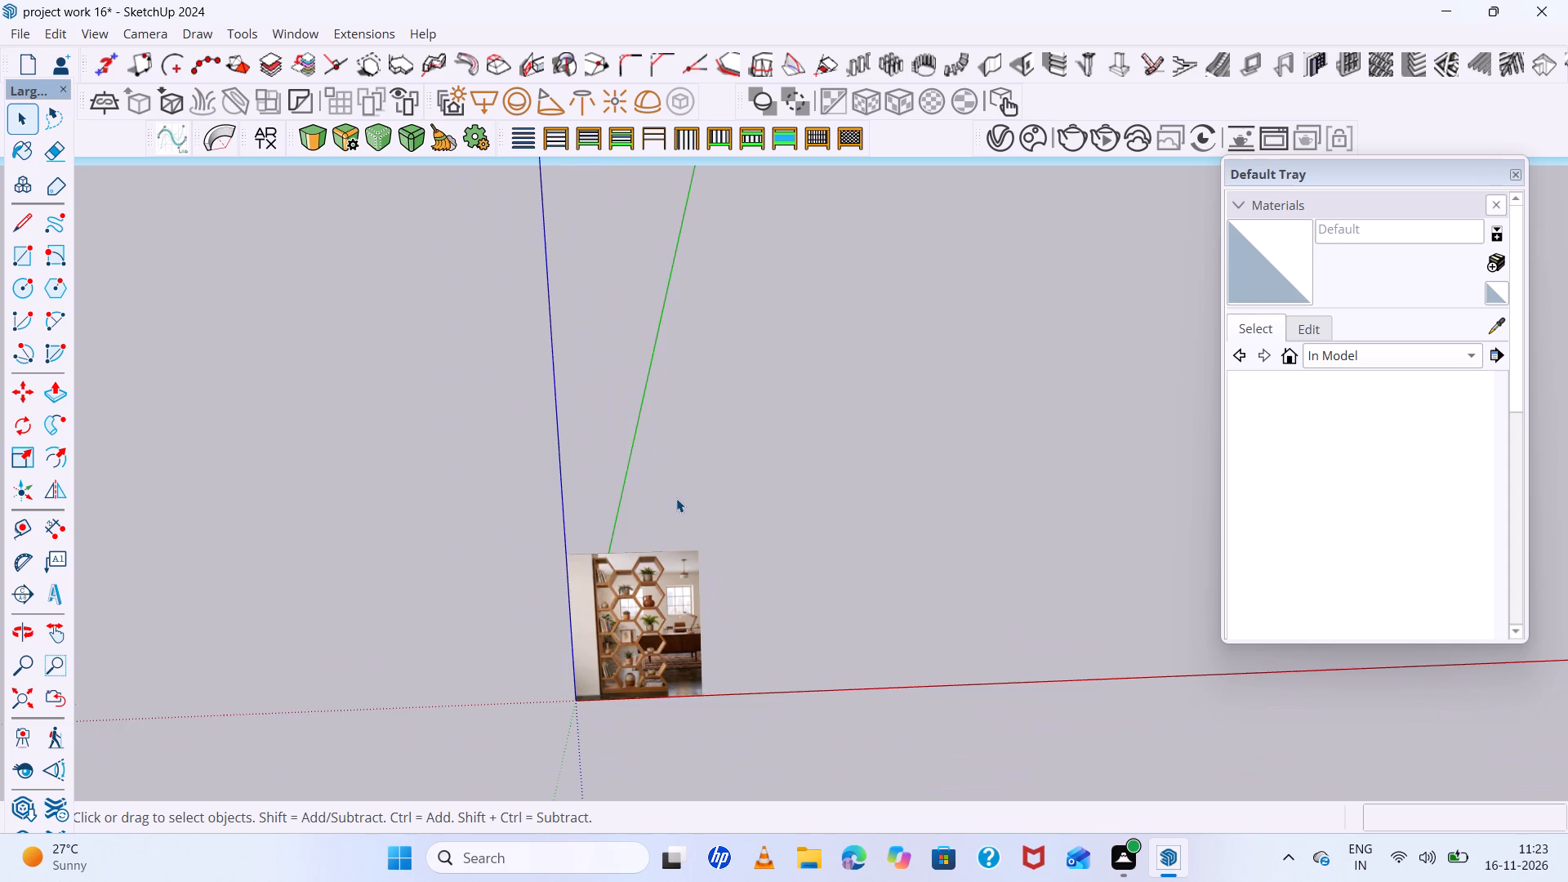
scroll(676, 498, down, 6)
middle_drag(819, 617, 823, 545)
scroll(670, 572, up, 15)
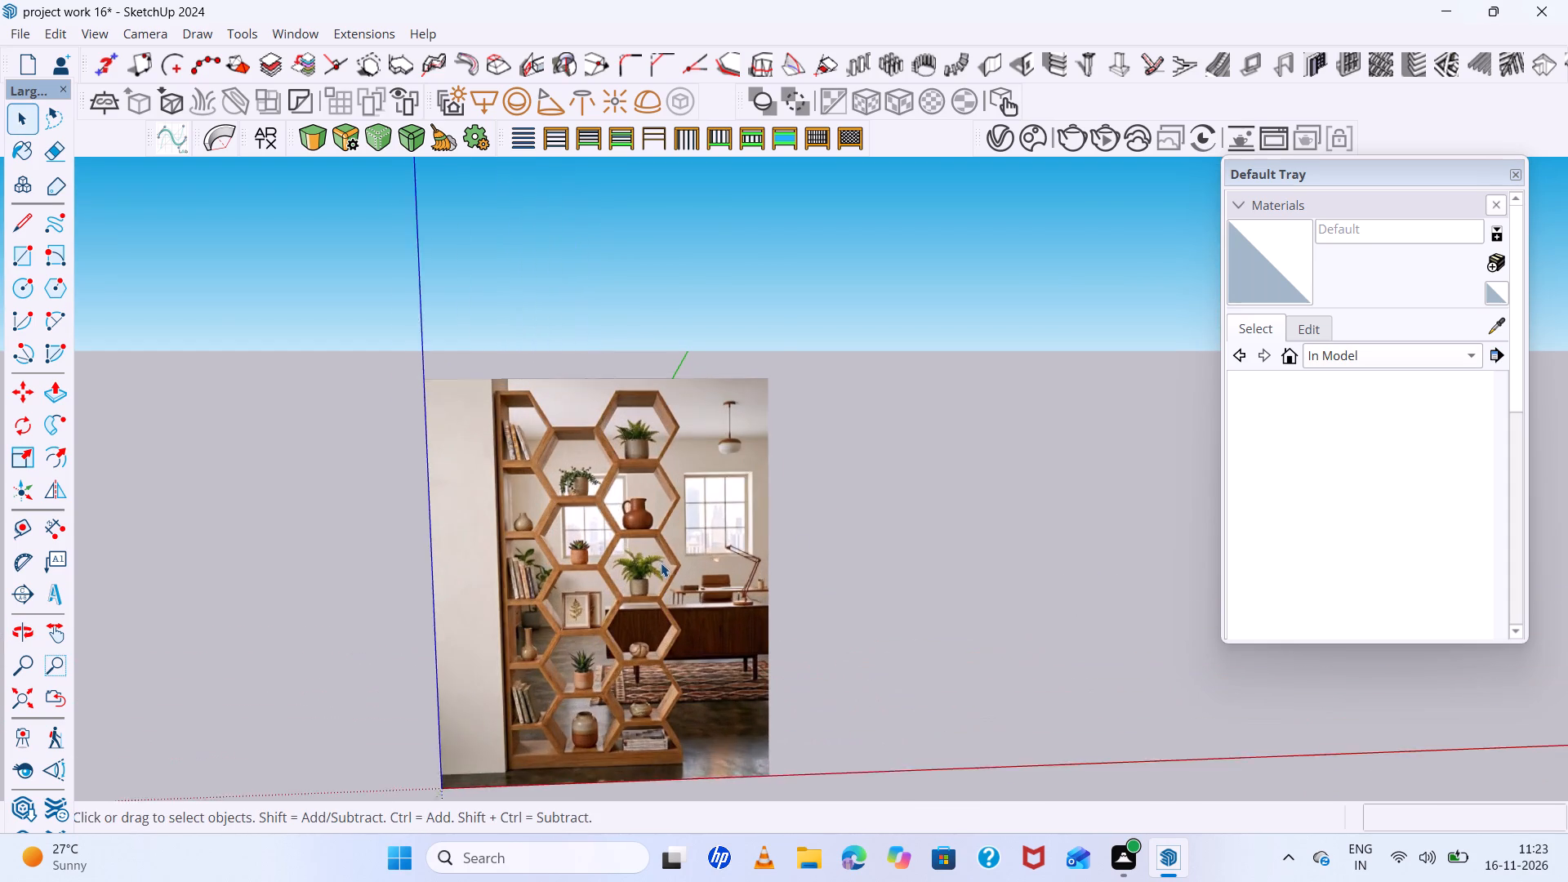
scroll(565, 519, down, 2)
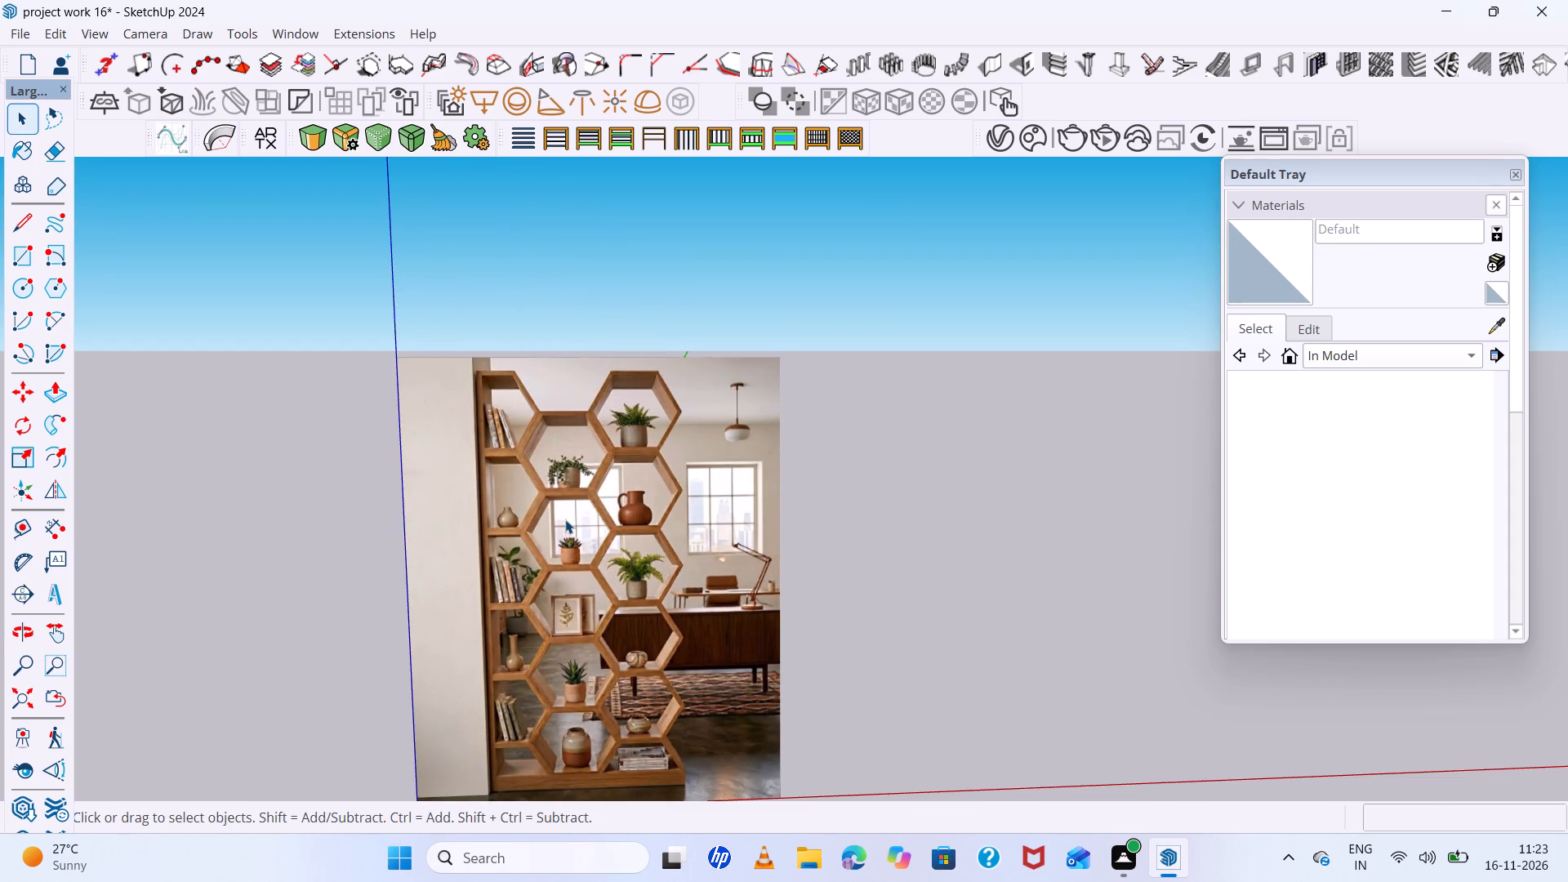
scroll(565, 519, down, 4)
scroll(565, 519, up, 5)
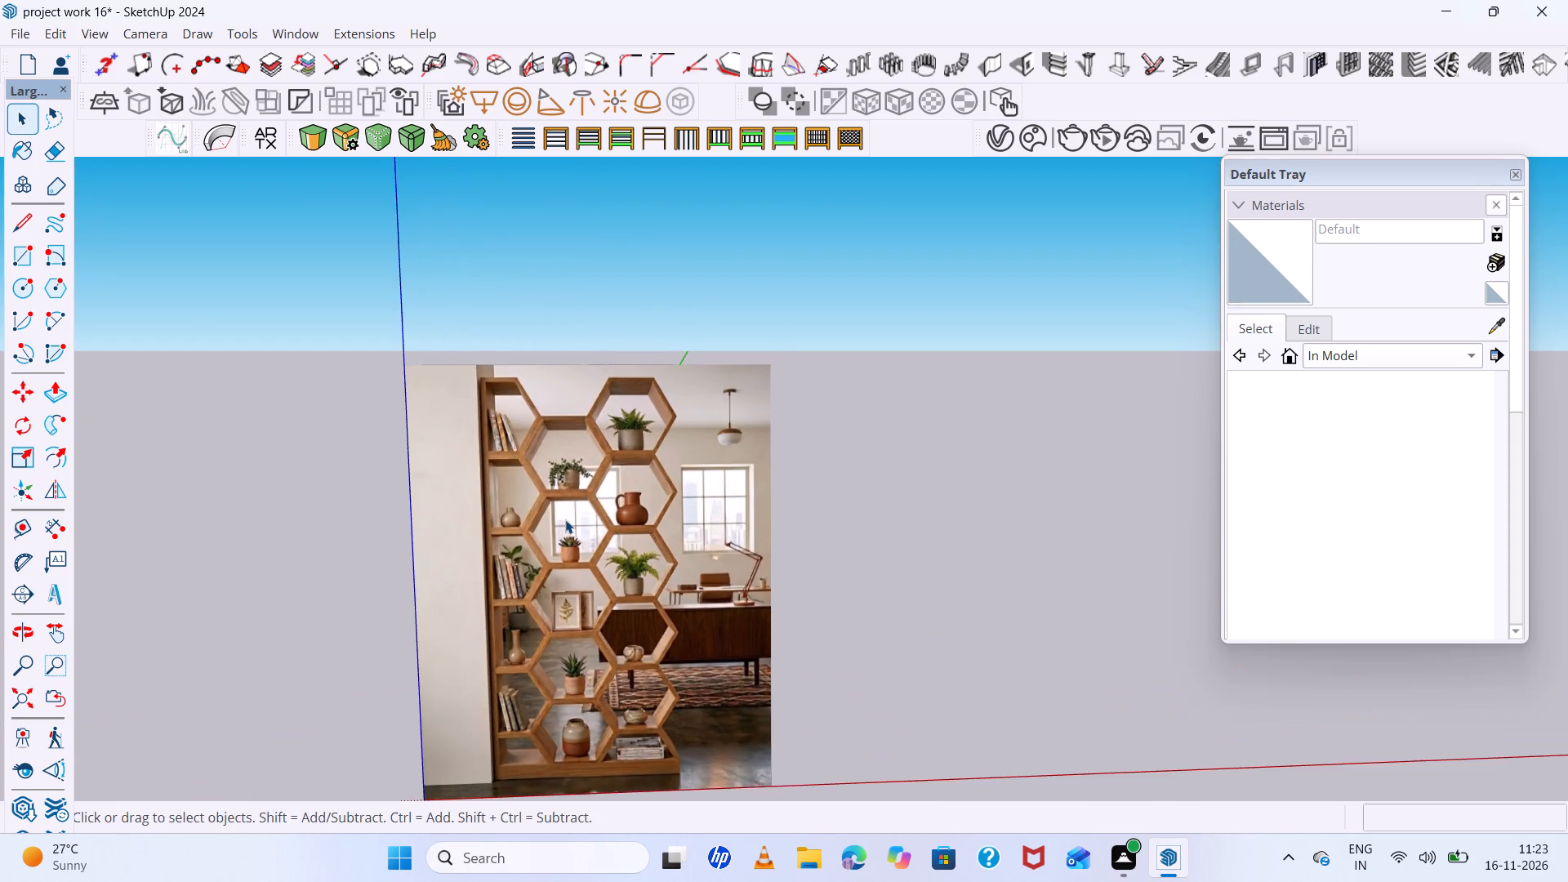
scroll(565, 519, up, 7)
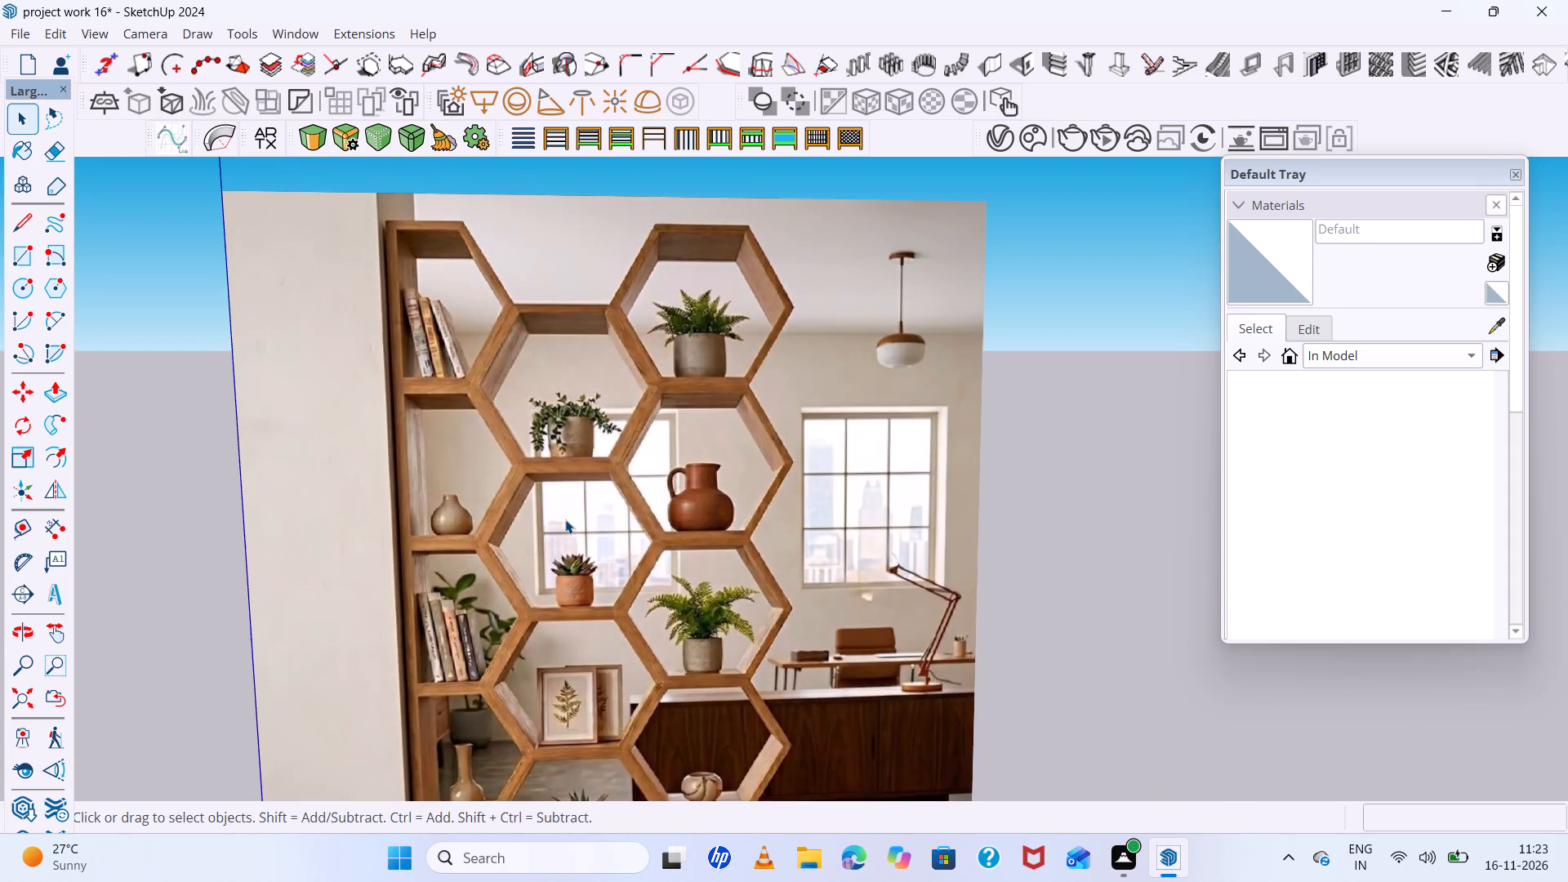
scroll(565, 519, down, 14)
middle_drag(1109, 691, 1071, 788)
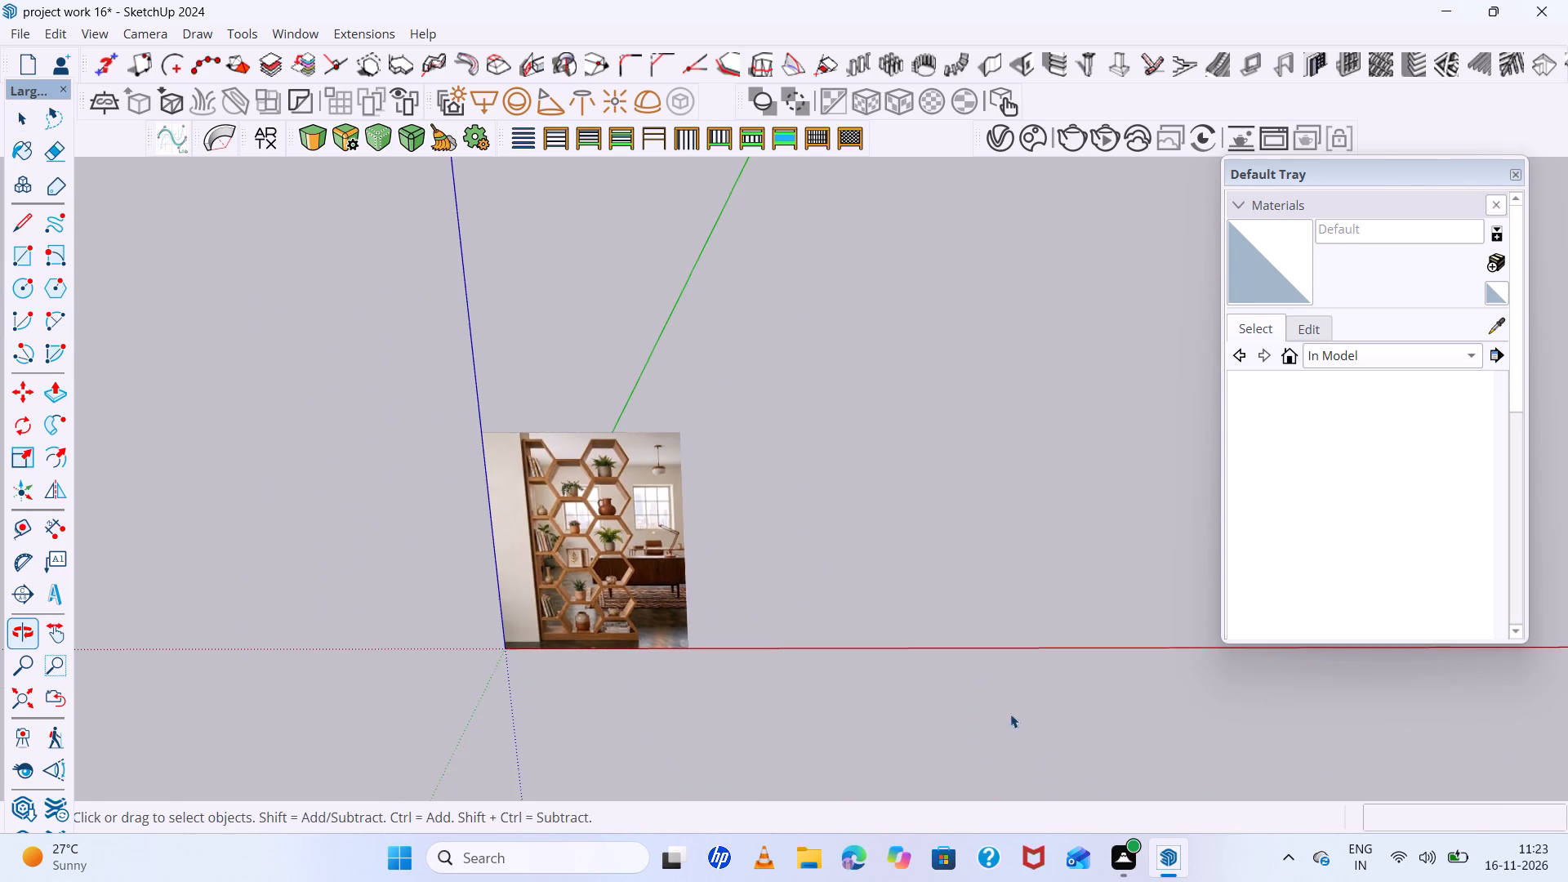
scroll(846, 563, up, 7)
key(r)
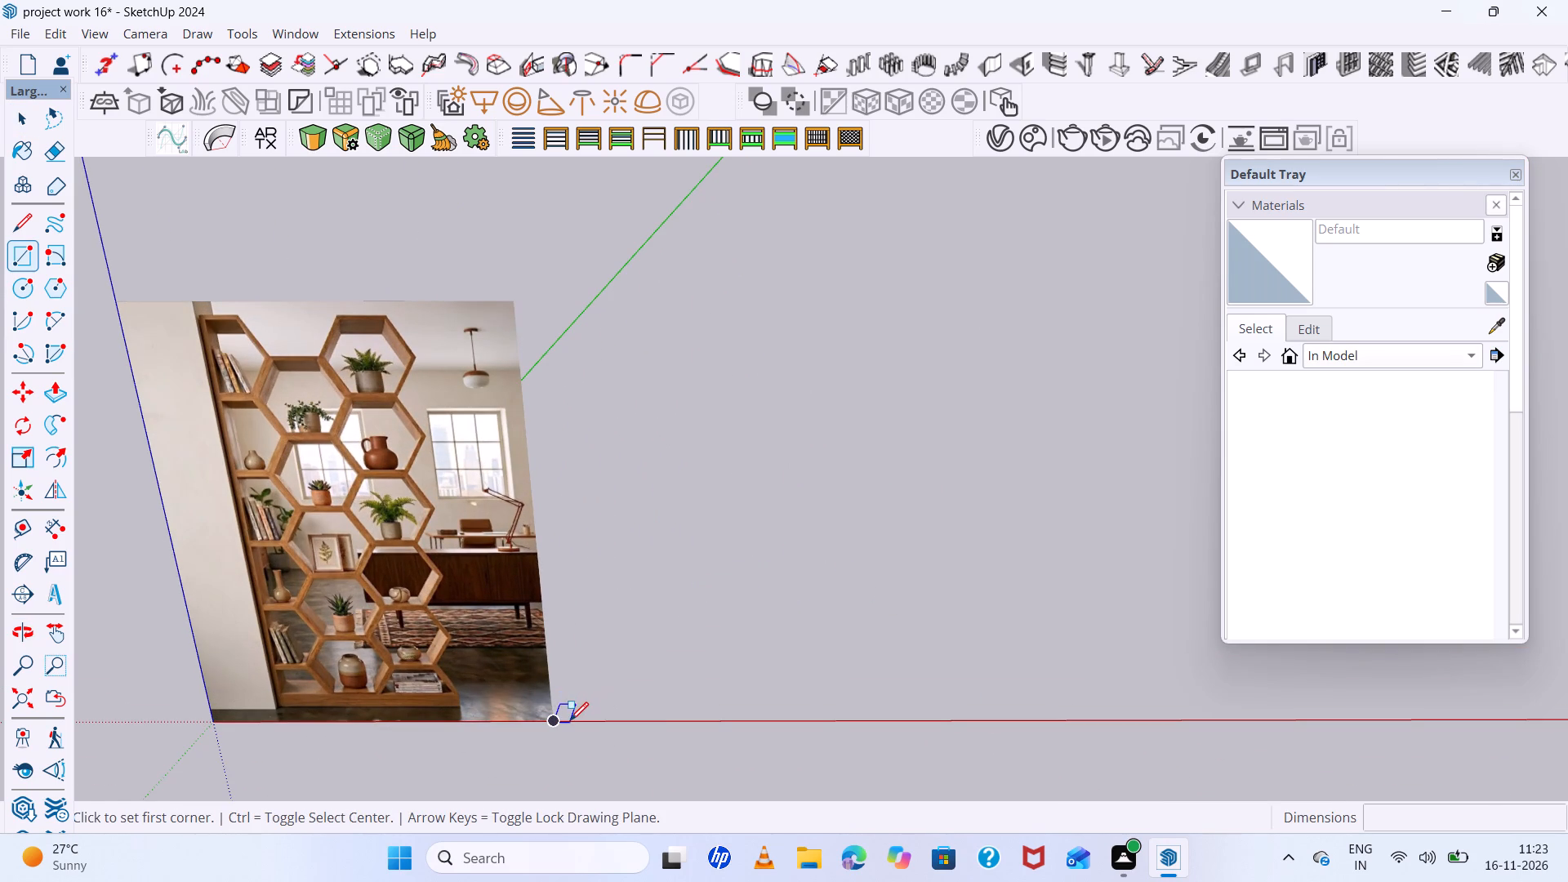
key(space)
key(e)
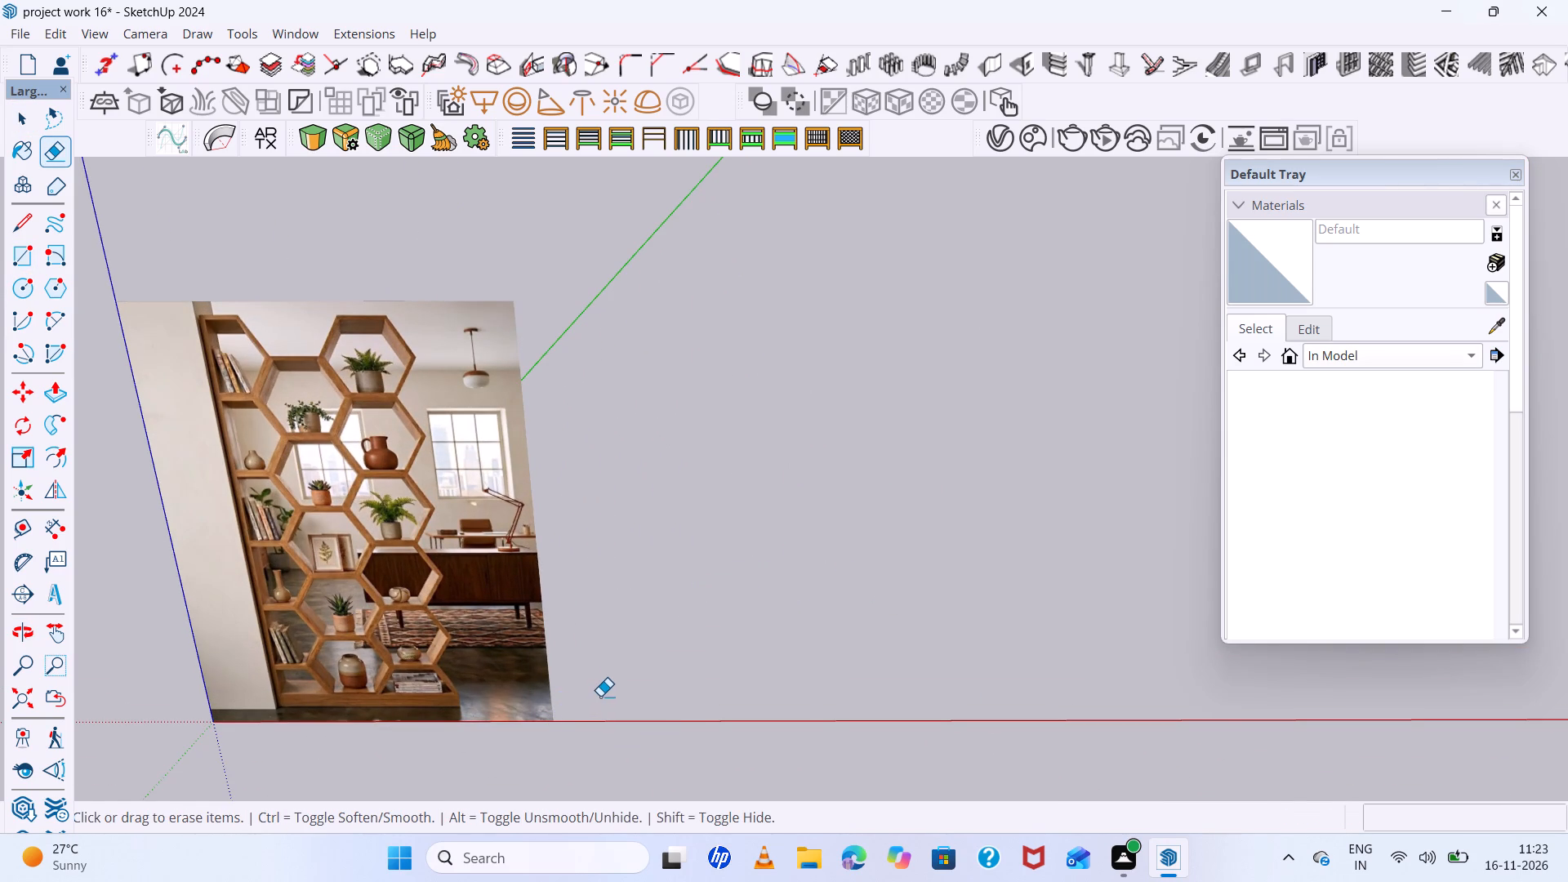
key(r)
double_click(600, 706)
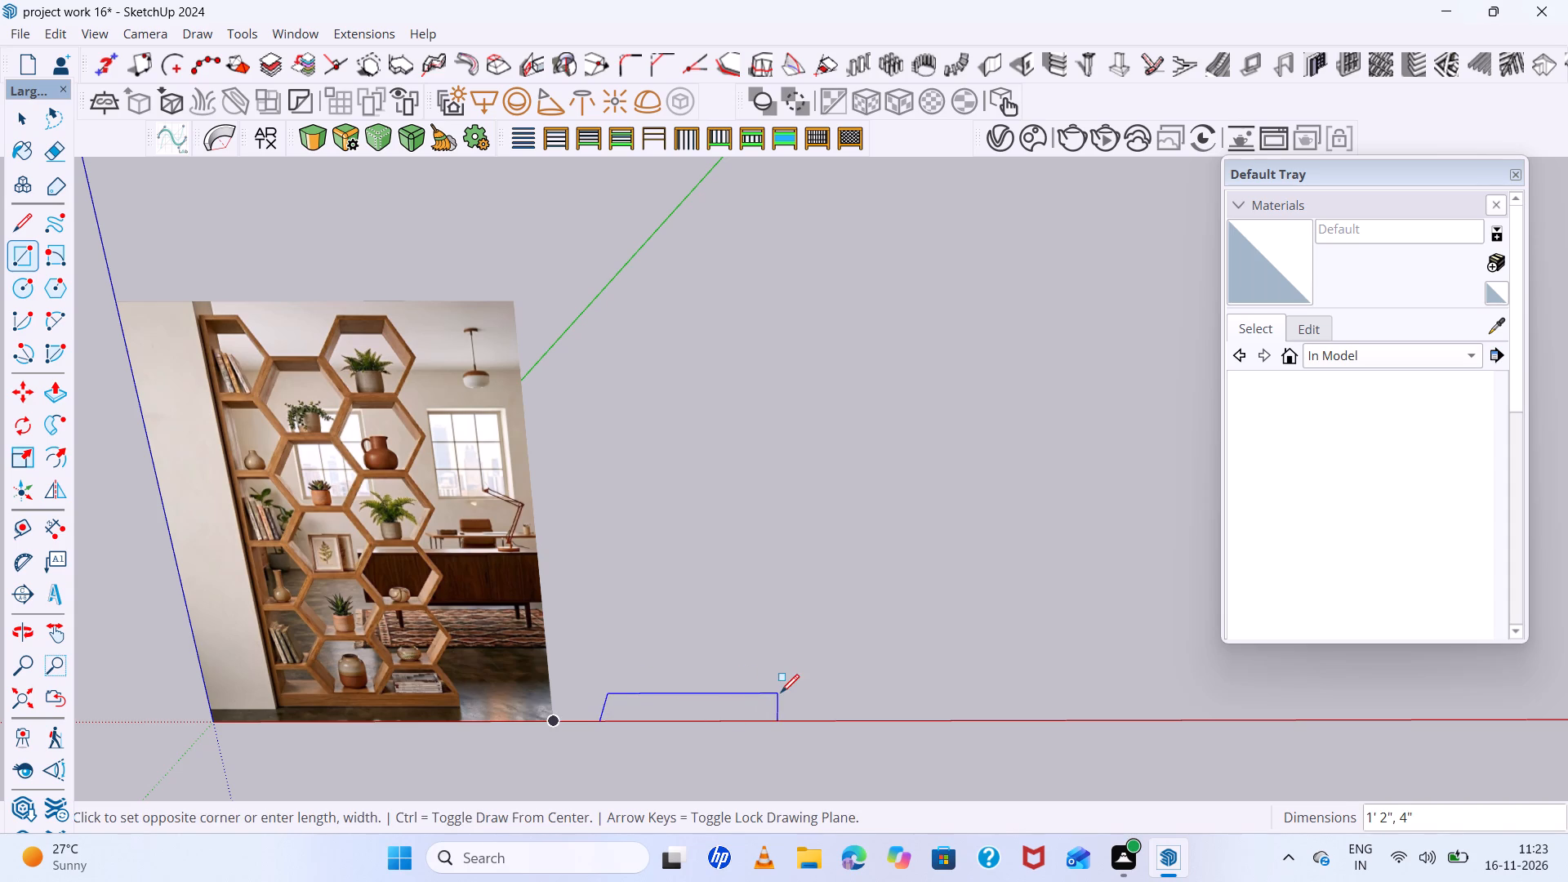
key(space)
Draw a long, narrow rectangle about 3" deep on the ground beside the picture, running parallel to the red axis.
key(r)
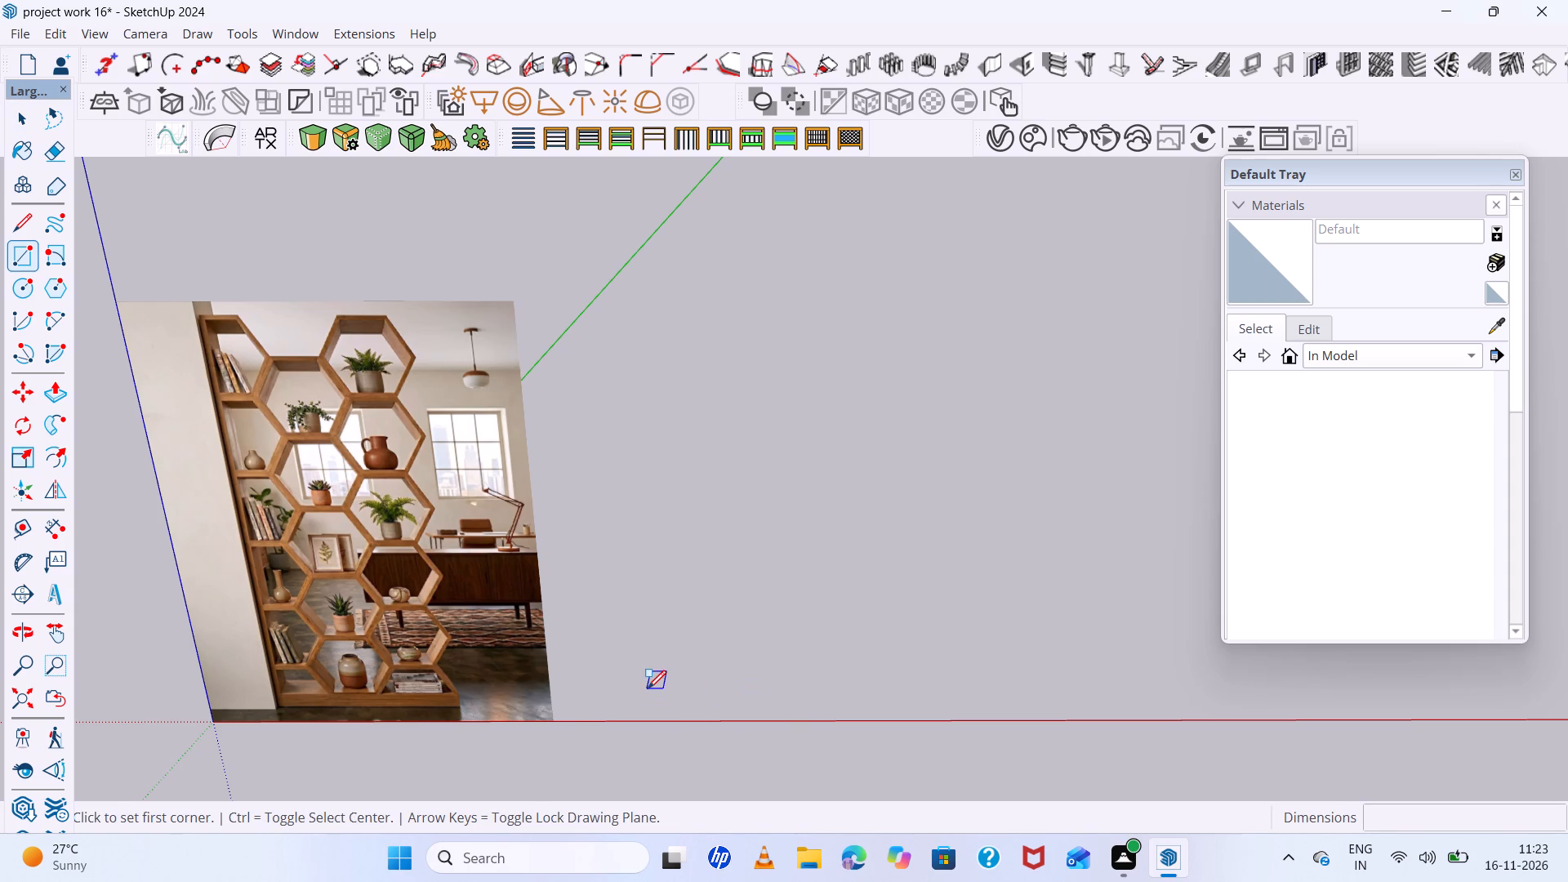
click(648, 691)
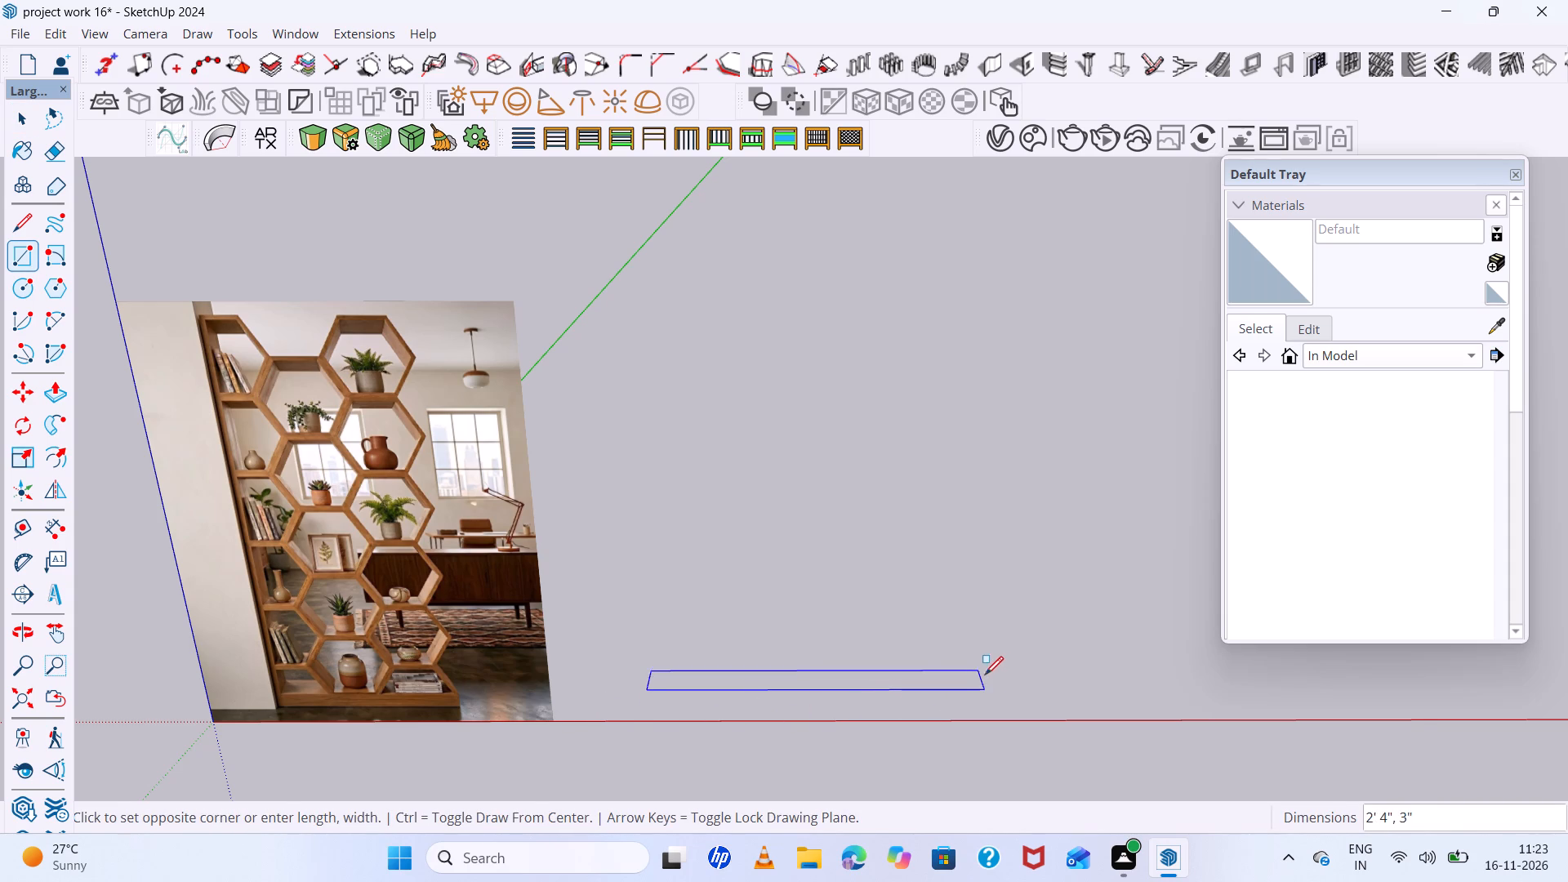
click(1013, 670)
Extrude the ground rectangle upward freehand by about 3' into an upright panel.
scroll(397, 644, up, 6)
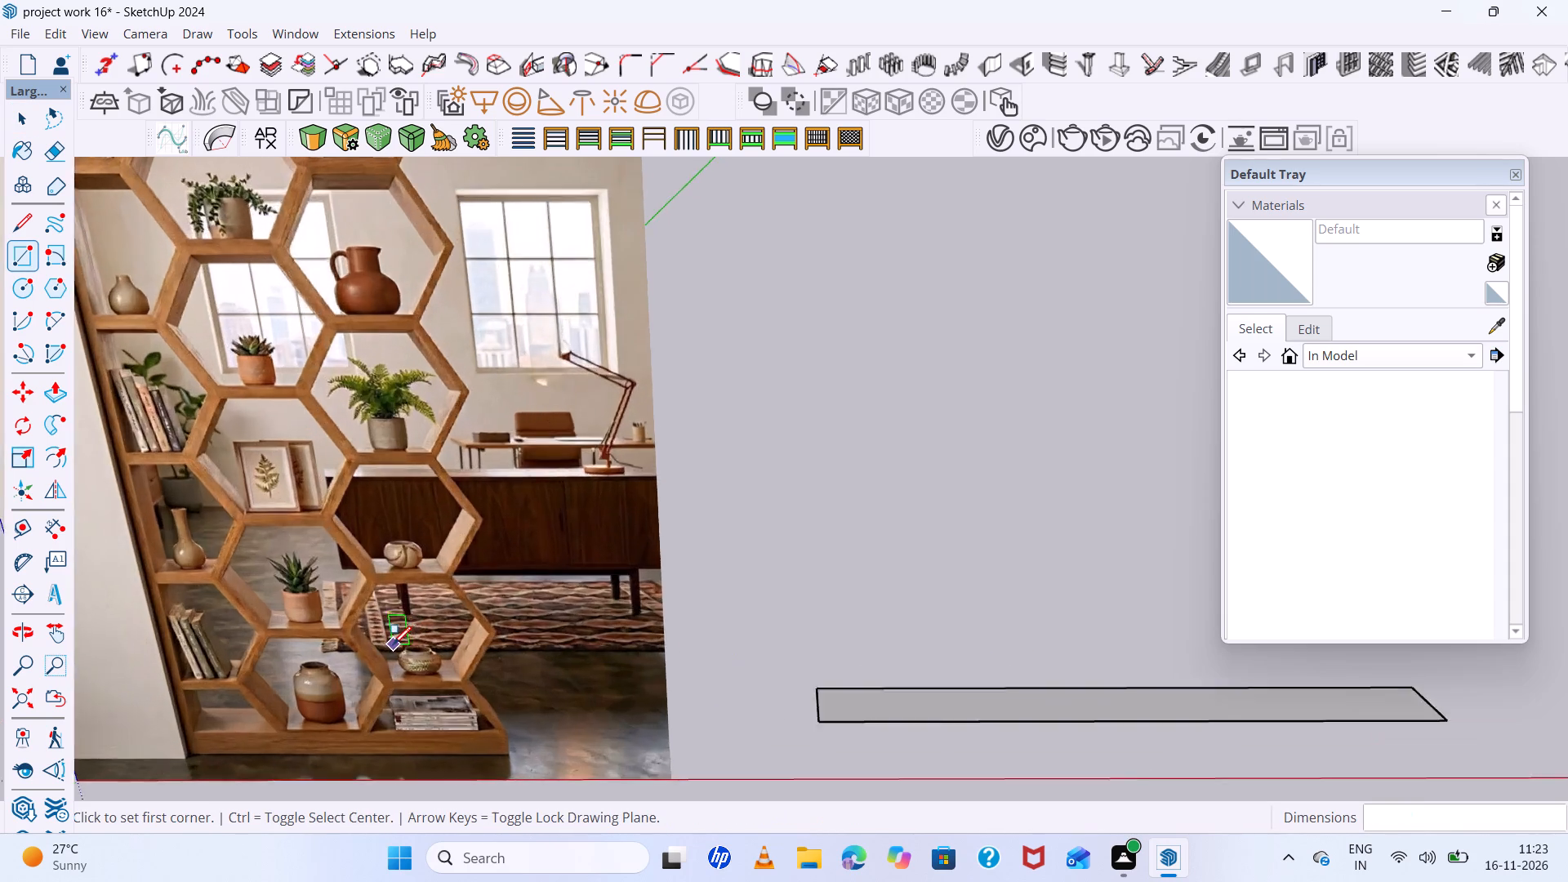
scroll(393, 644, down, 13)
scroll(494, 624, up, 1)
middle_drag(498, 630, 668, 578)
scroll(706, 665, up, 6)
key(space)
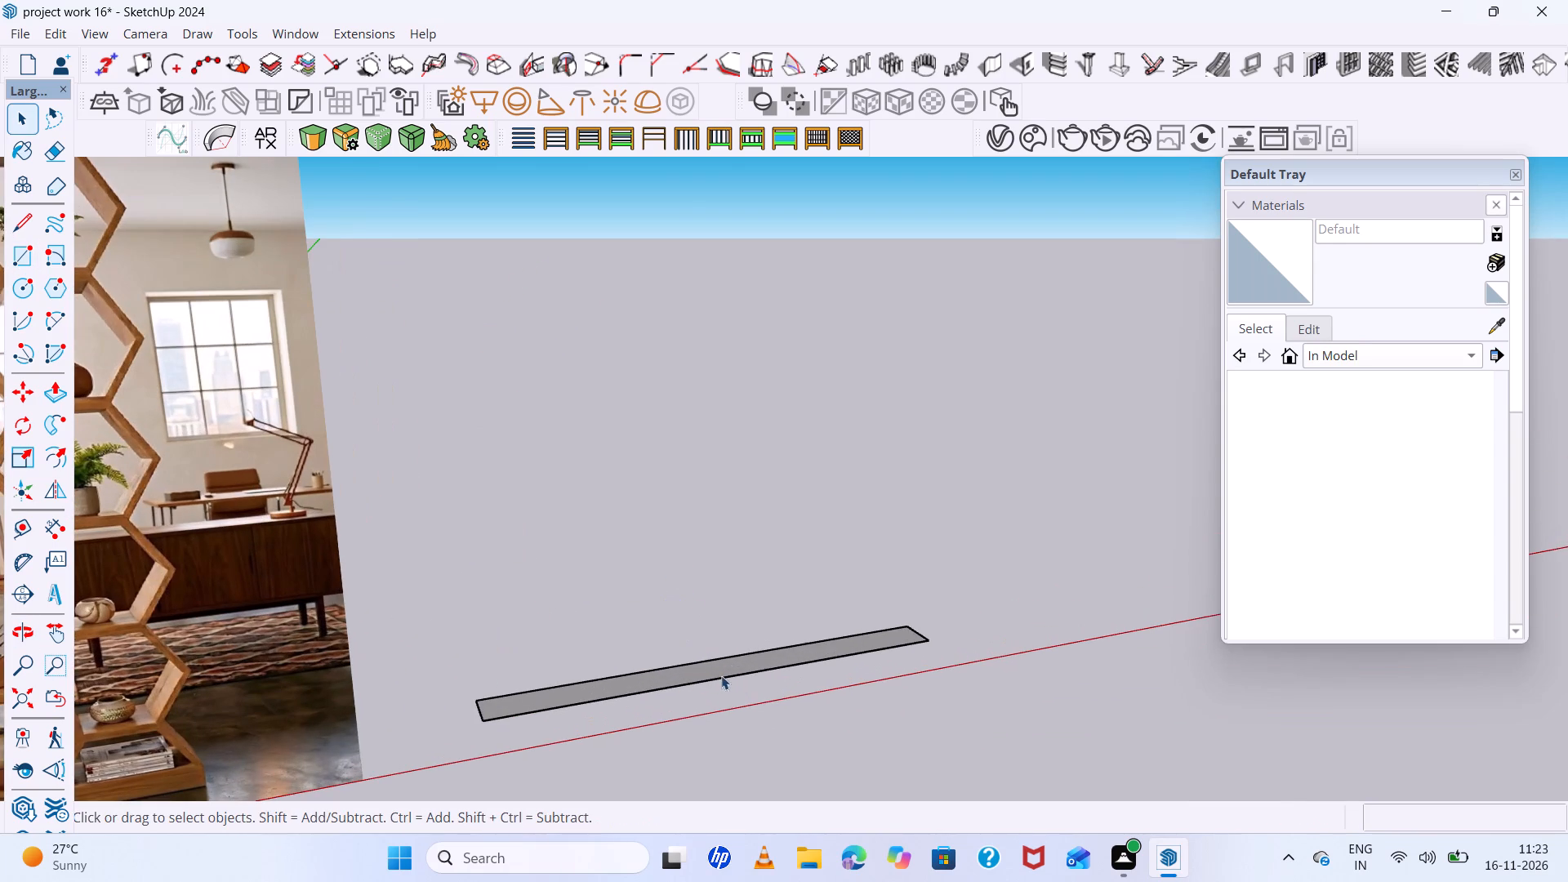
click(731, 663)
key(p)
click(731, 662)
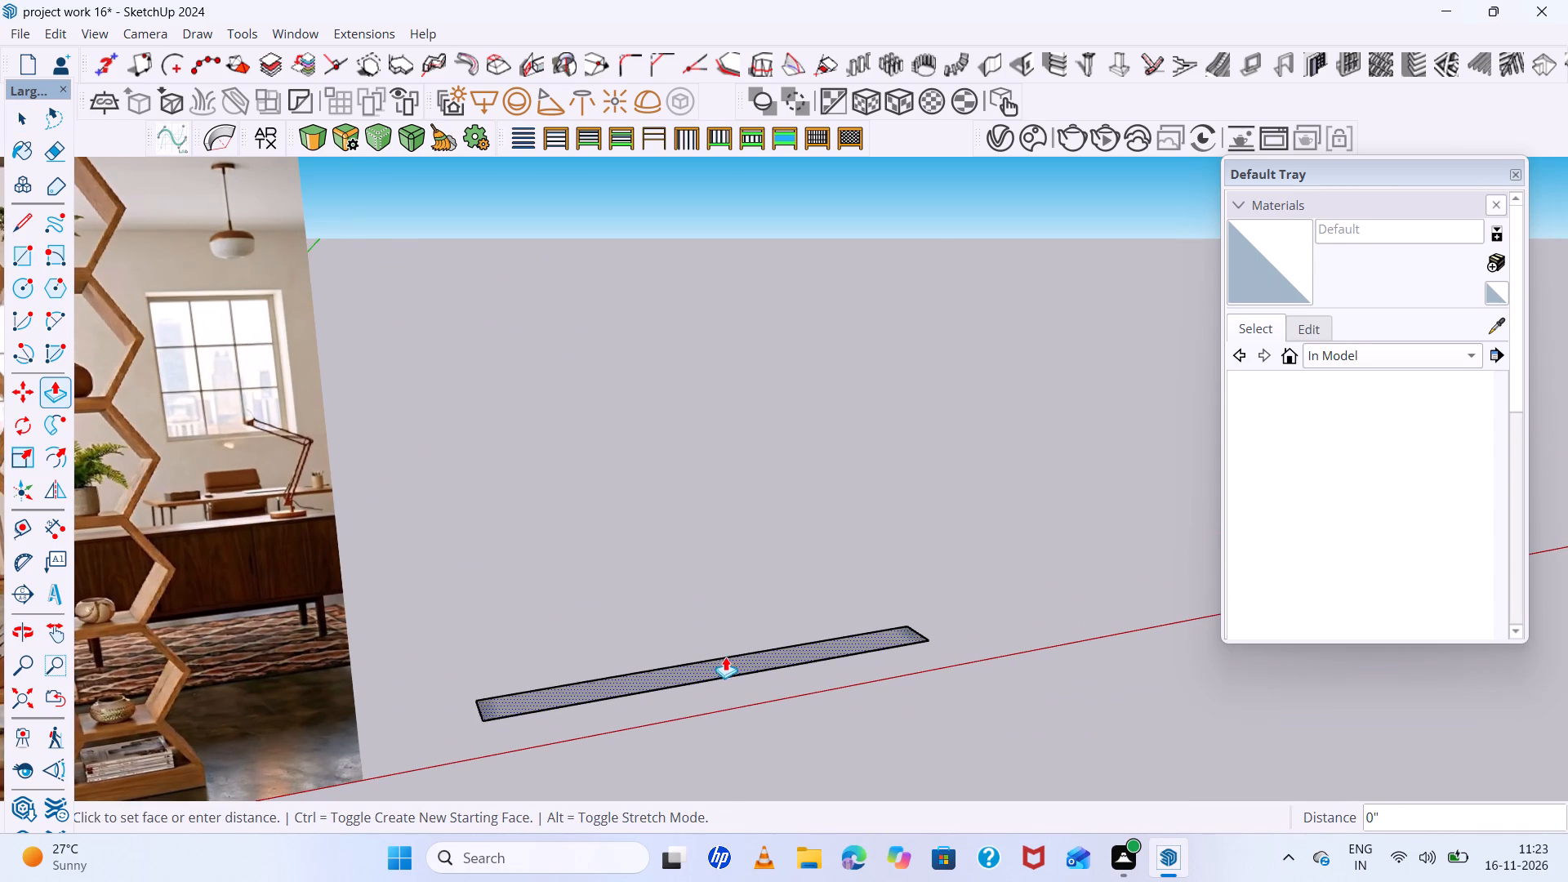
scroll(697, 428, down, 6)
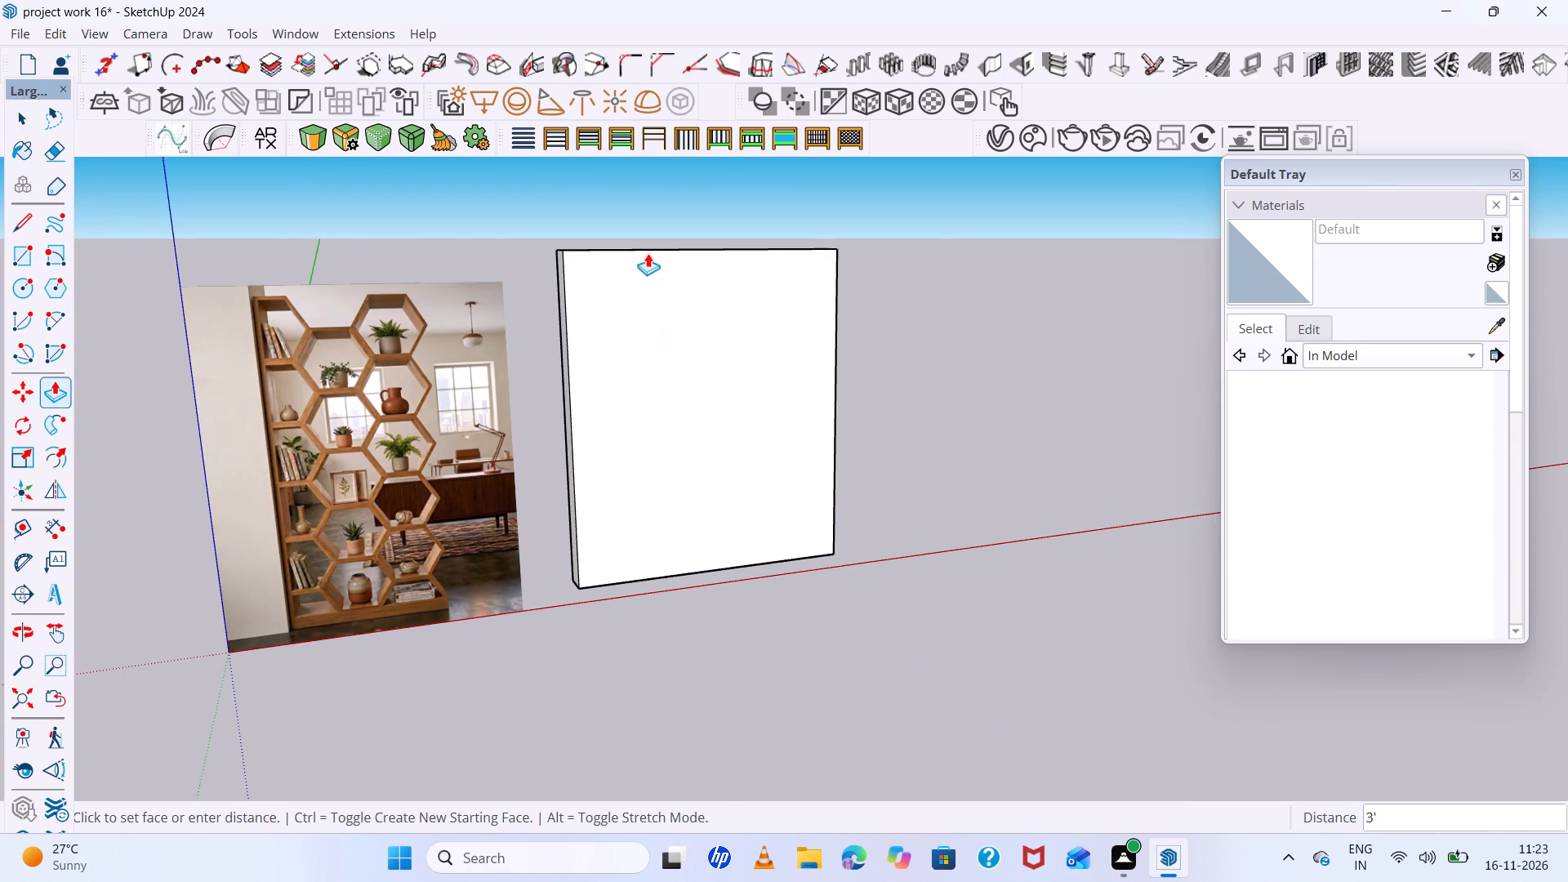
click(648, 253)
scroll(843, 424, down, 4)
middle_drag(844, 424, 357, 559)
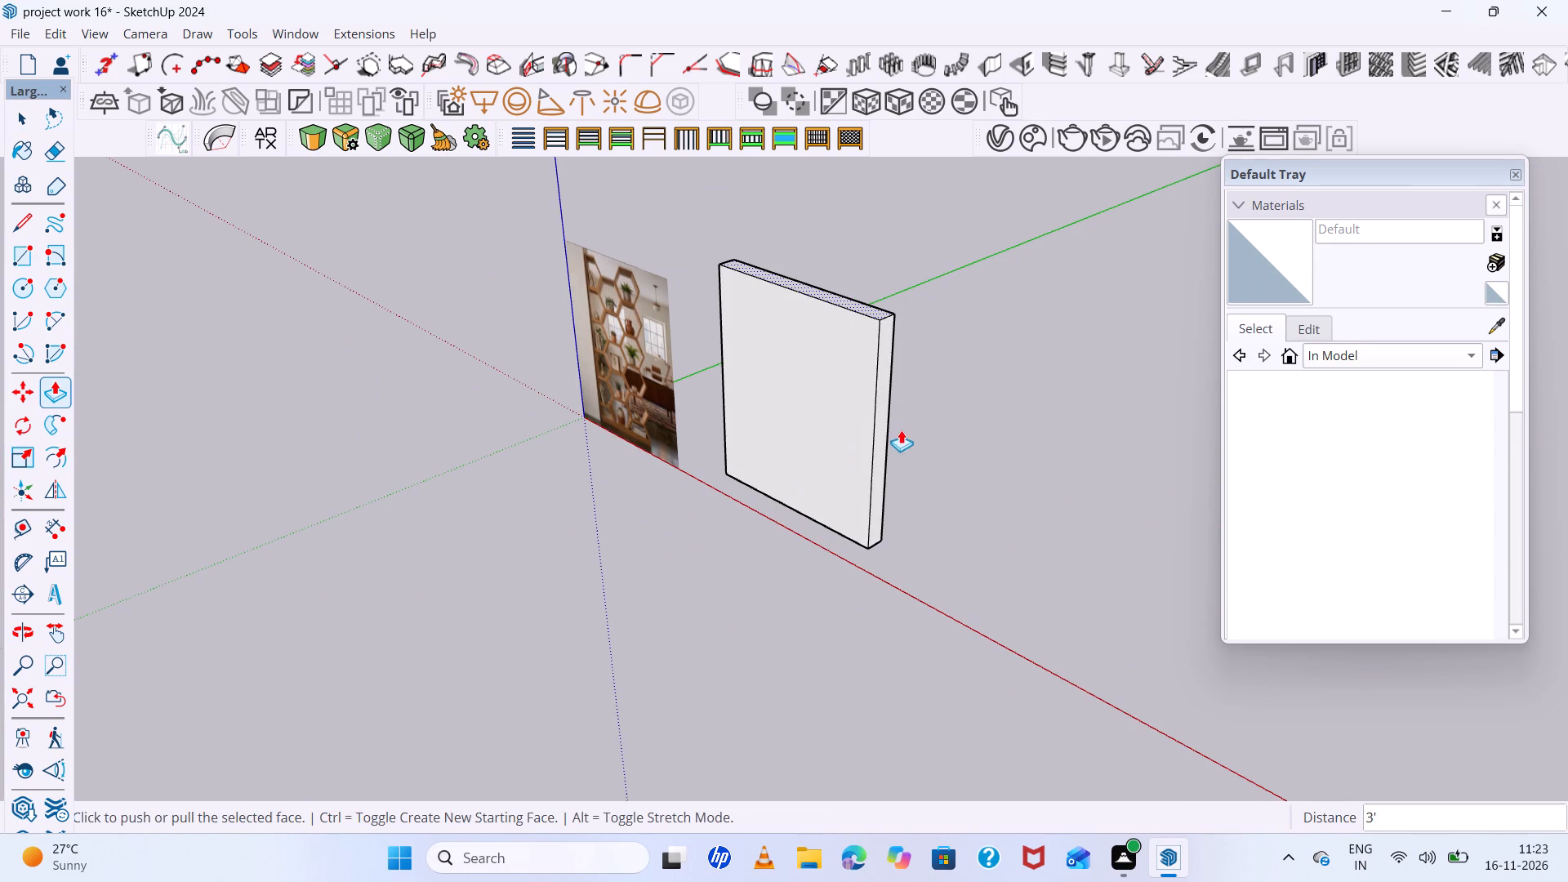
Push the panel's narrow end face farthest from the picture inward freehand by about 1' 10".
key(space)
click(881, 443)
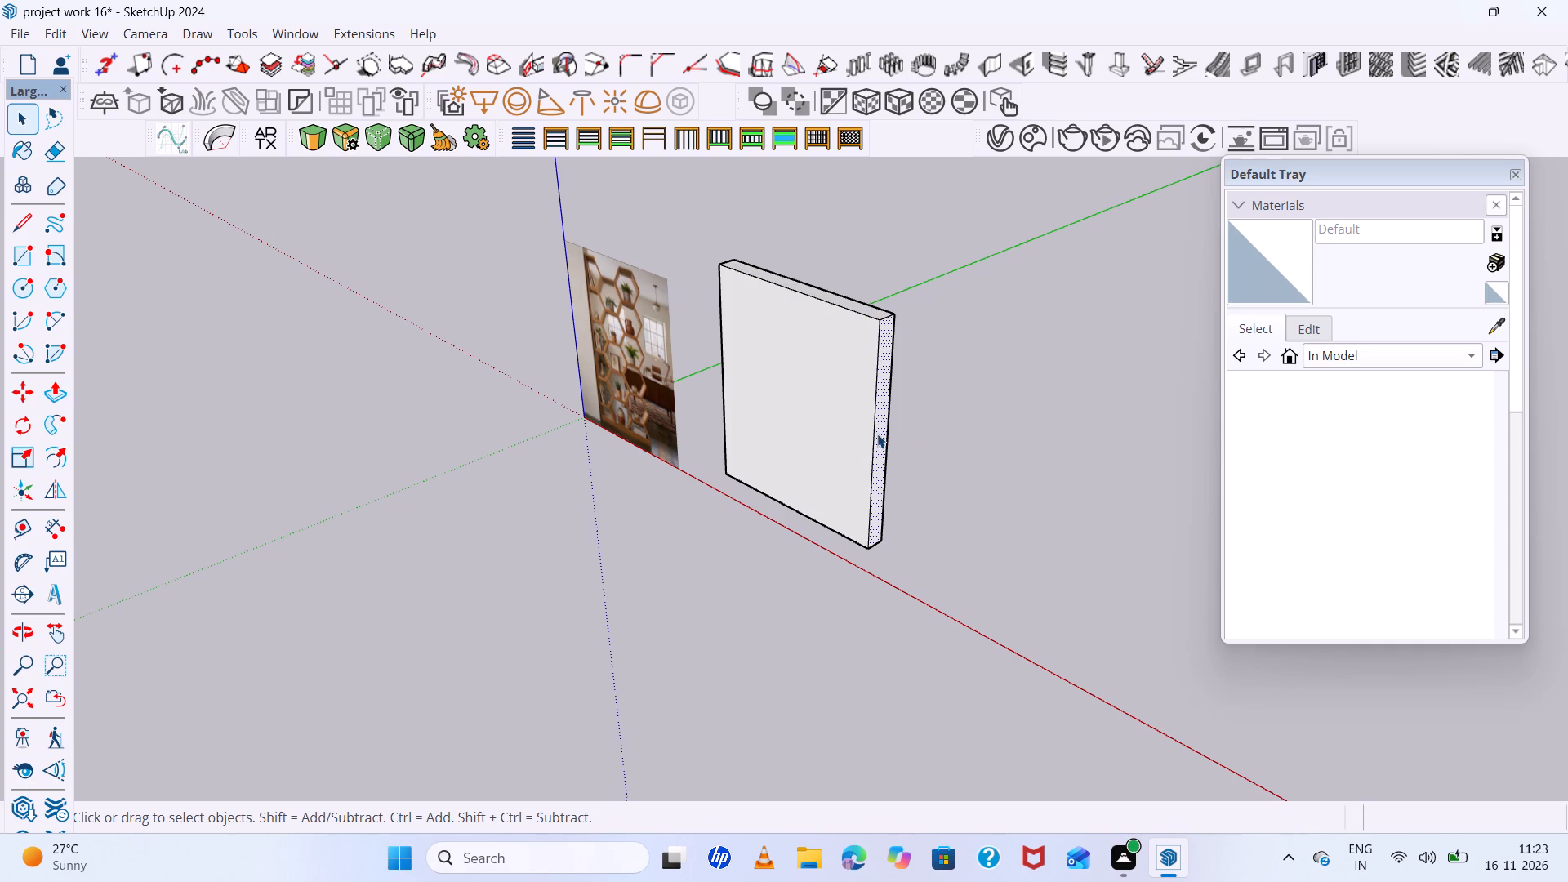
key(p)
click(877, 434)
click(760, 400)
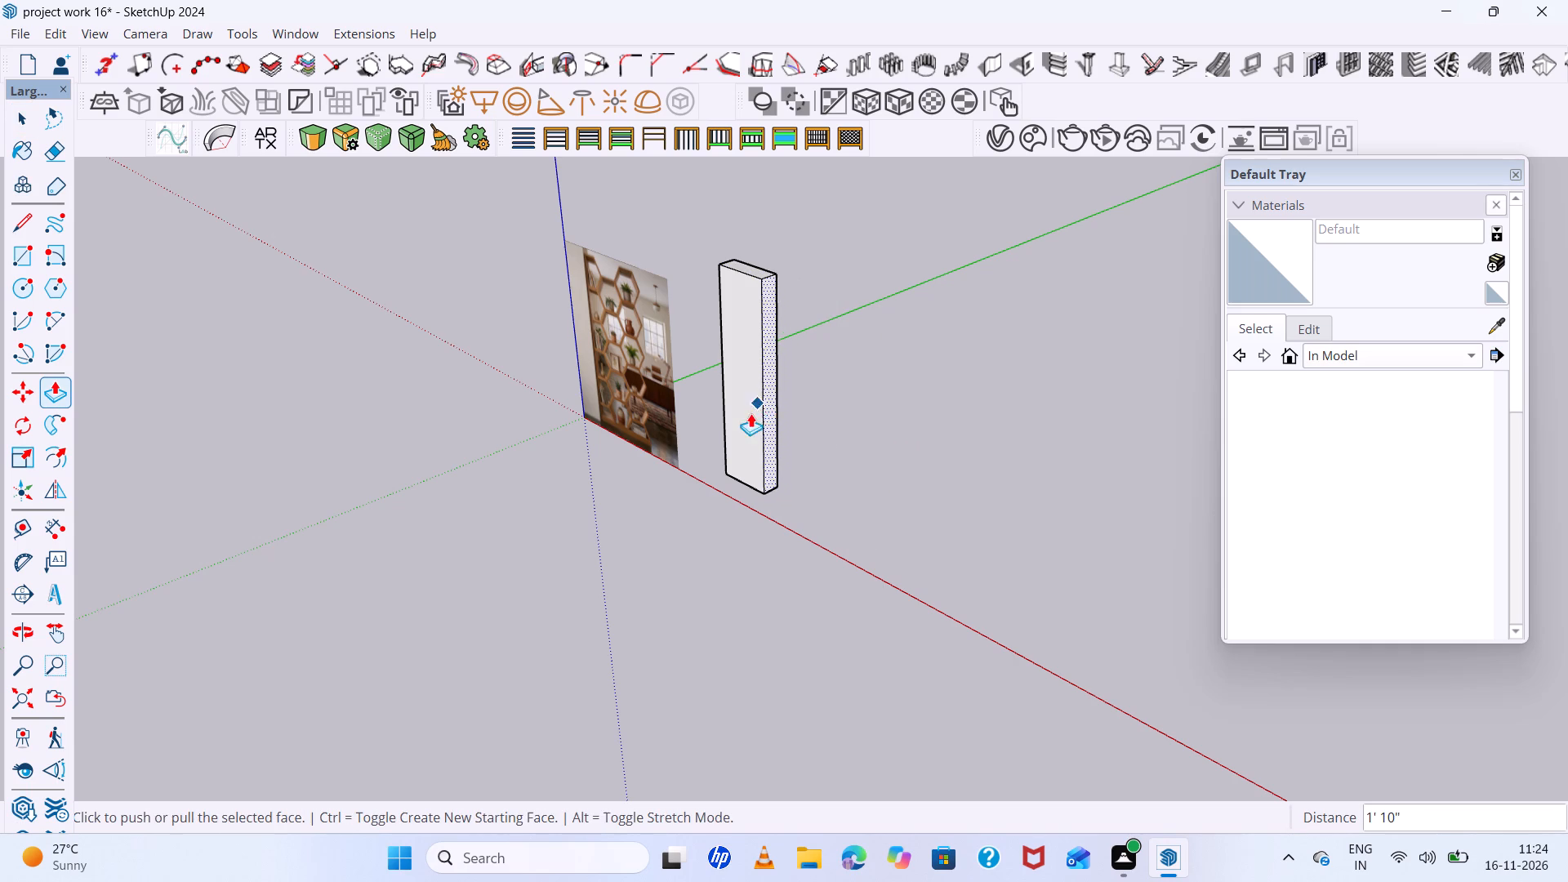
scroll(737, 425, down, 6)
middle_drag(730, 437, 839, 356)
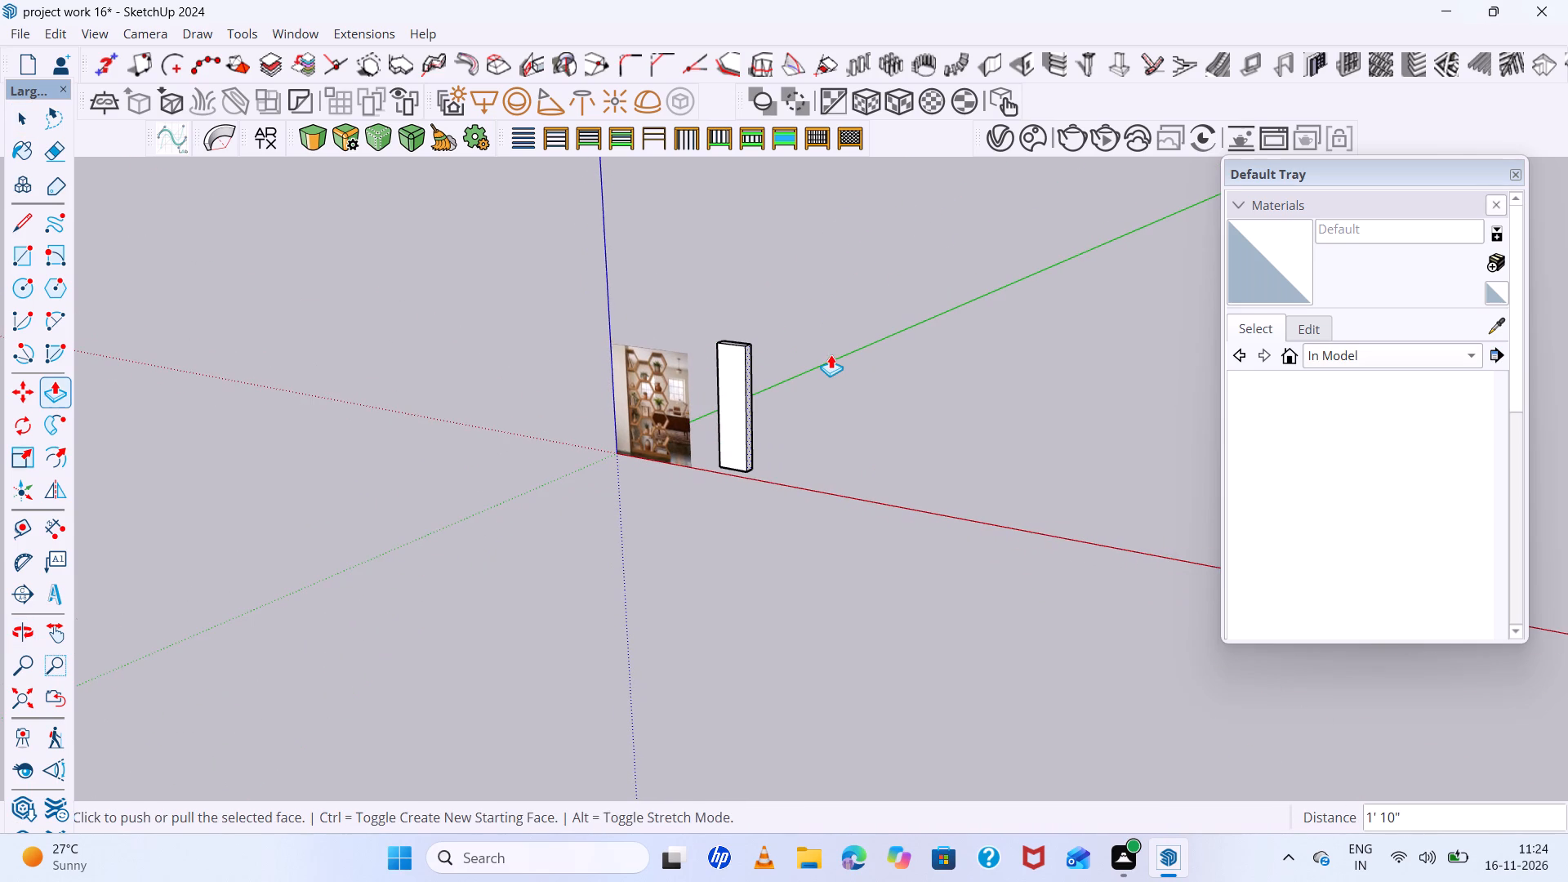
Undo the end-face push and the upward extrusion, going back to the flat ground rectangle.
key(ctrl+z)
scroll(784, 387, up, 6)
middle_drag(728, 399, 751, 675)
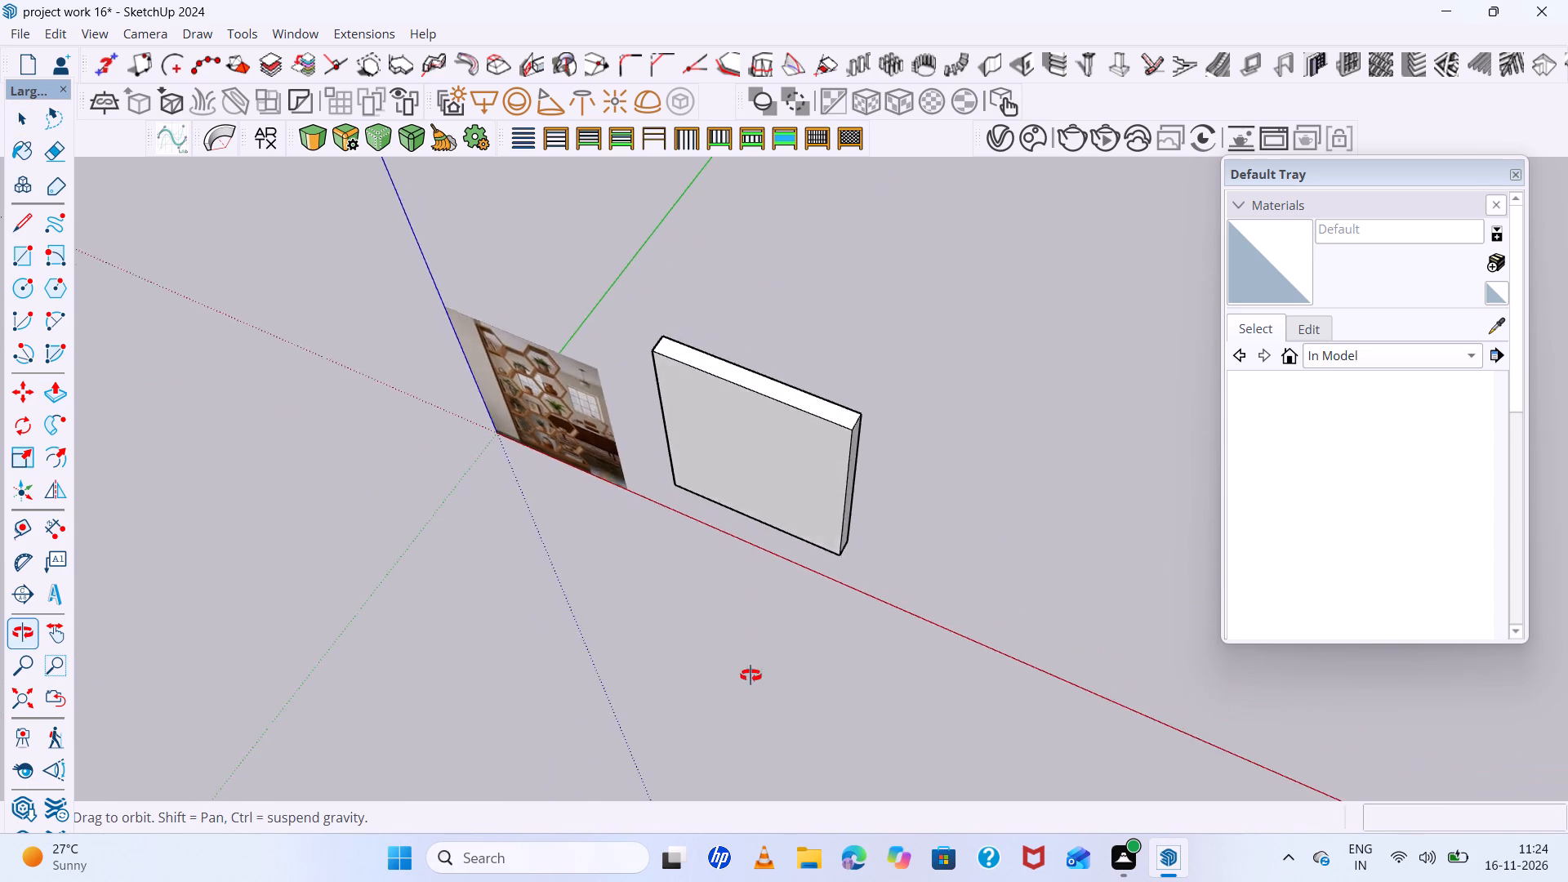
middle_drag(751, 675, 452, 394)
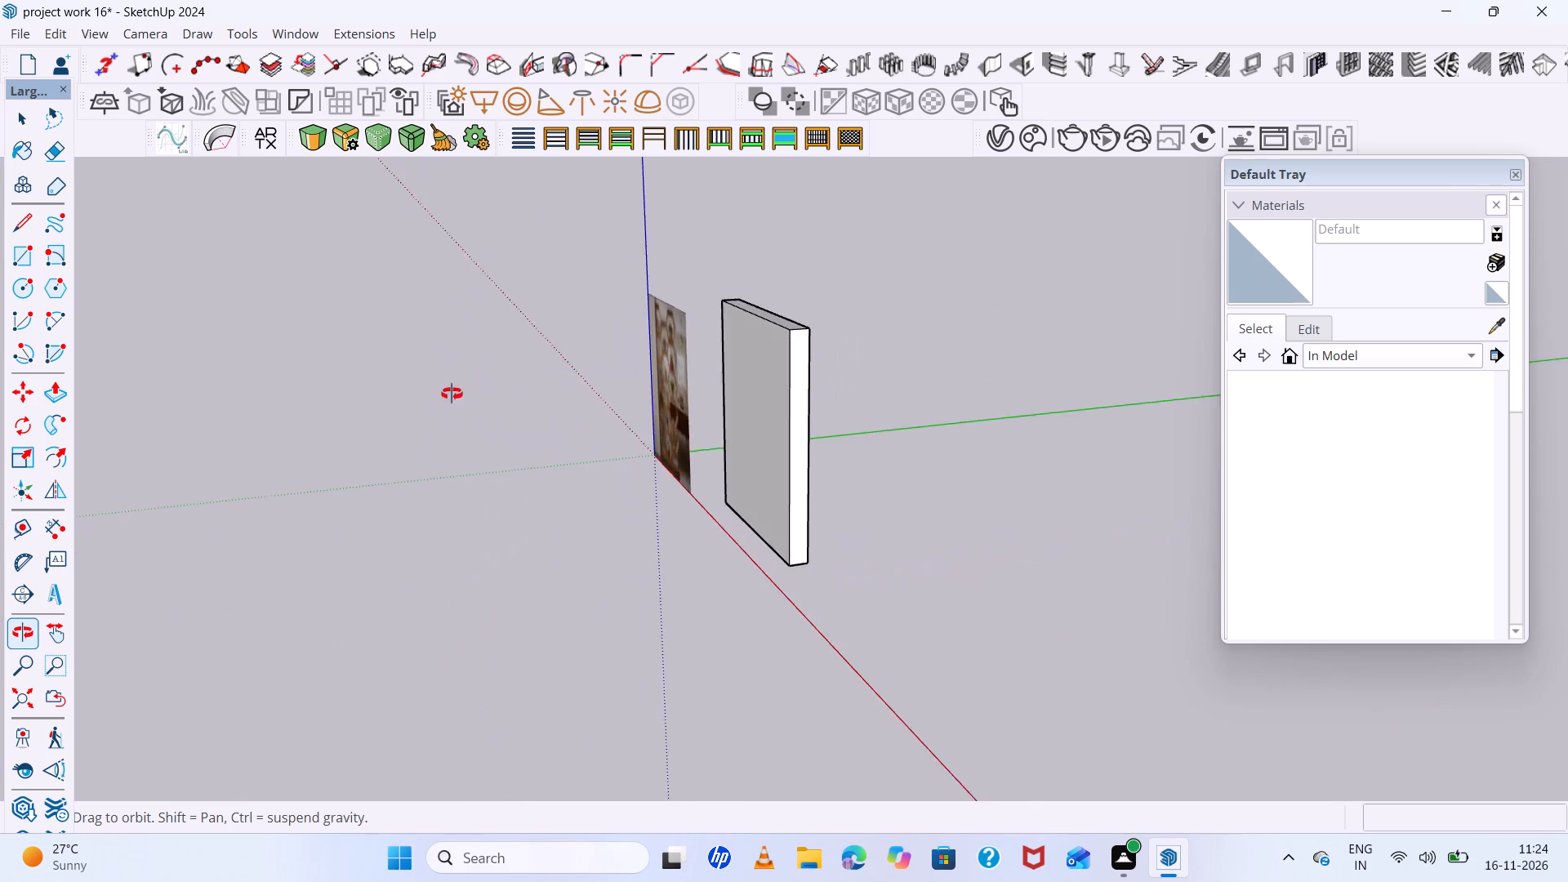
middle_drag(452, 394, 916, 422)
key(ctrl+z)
Extrude the ground rectangle upward freehand by about 3' to form the upright panel.
scroll(911, 423, up, 3)
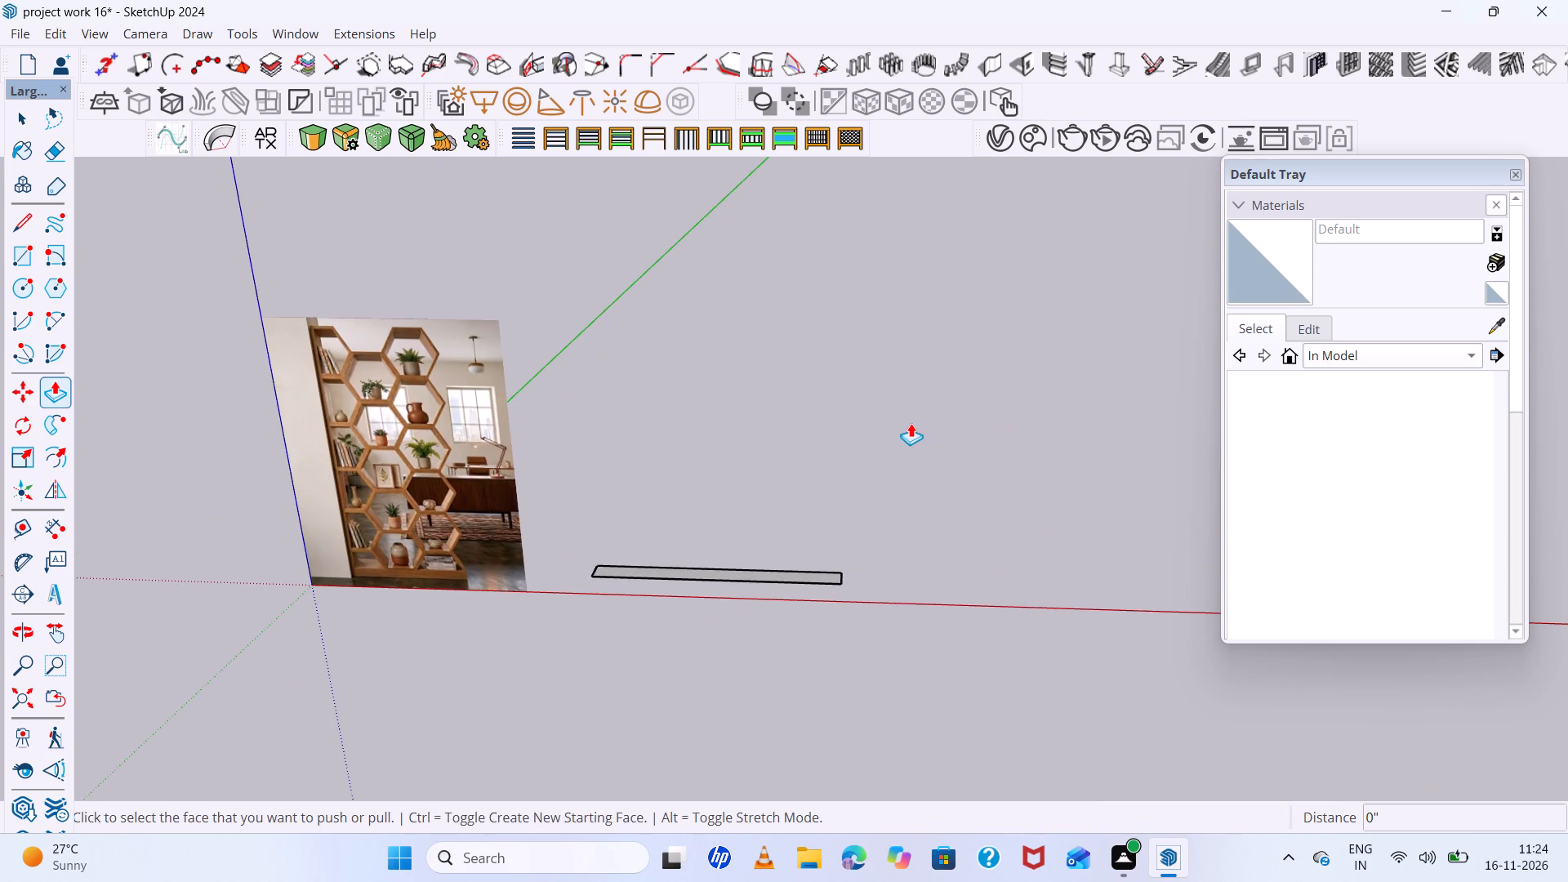
click(798, 577)
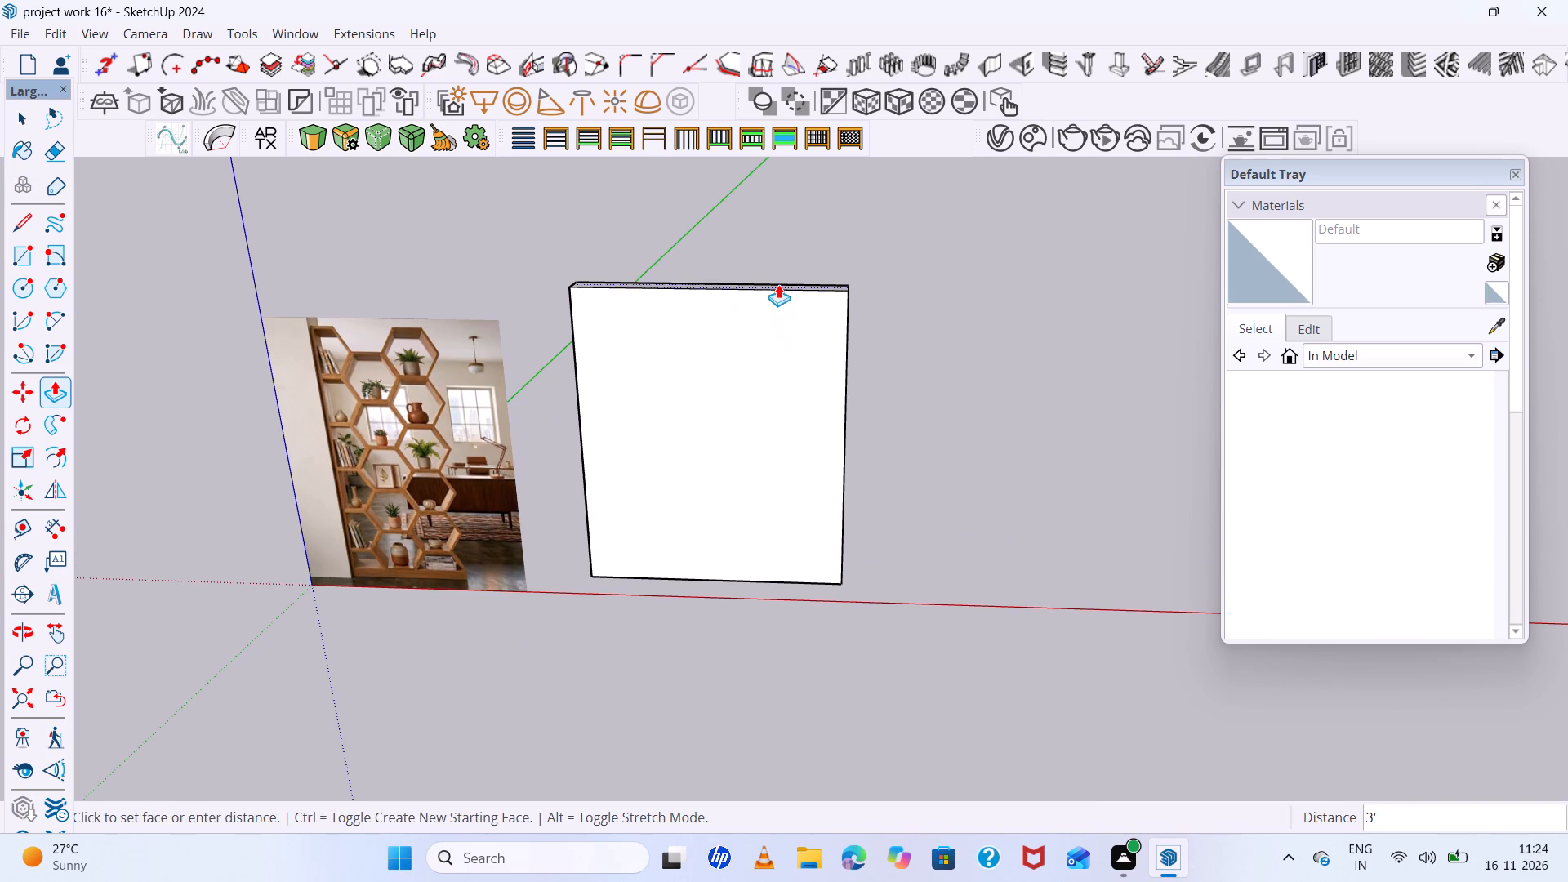
click(778, 284)
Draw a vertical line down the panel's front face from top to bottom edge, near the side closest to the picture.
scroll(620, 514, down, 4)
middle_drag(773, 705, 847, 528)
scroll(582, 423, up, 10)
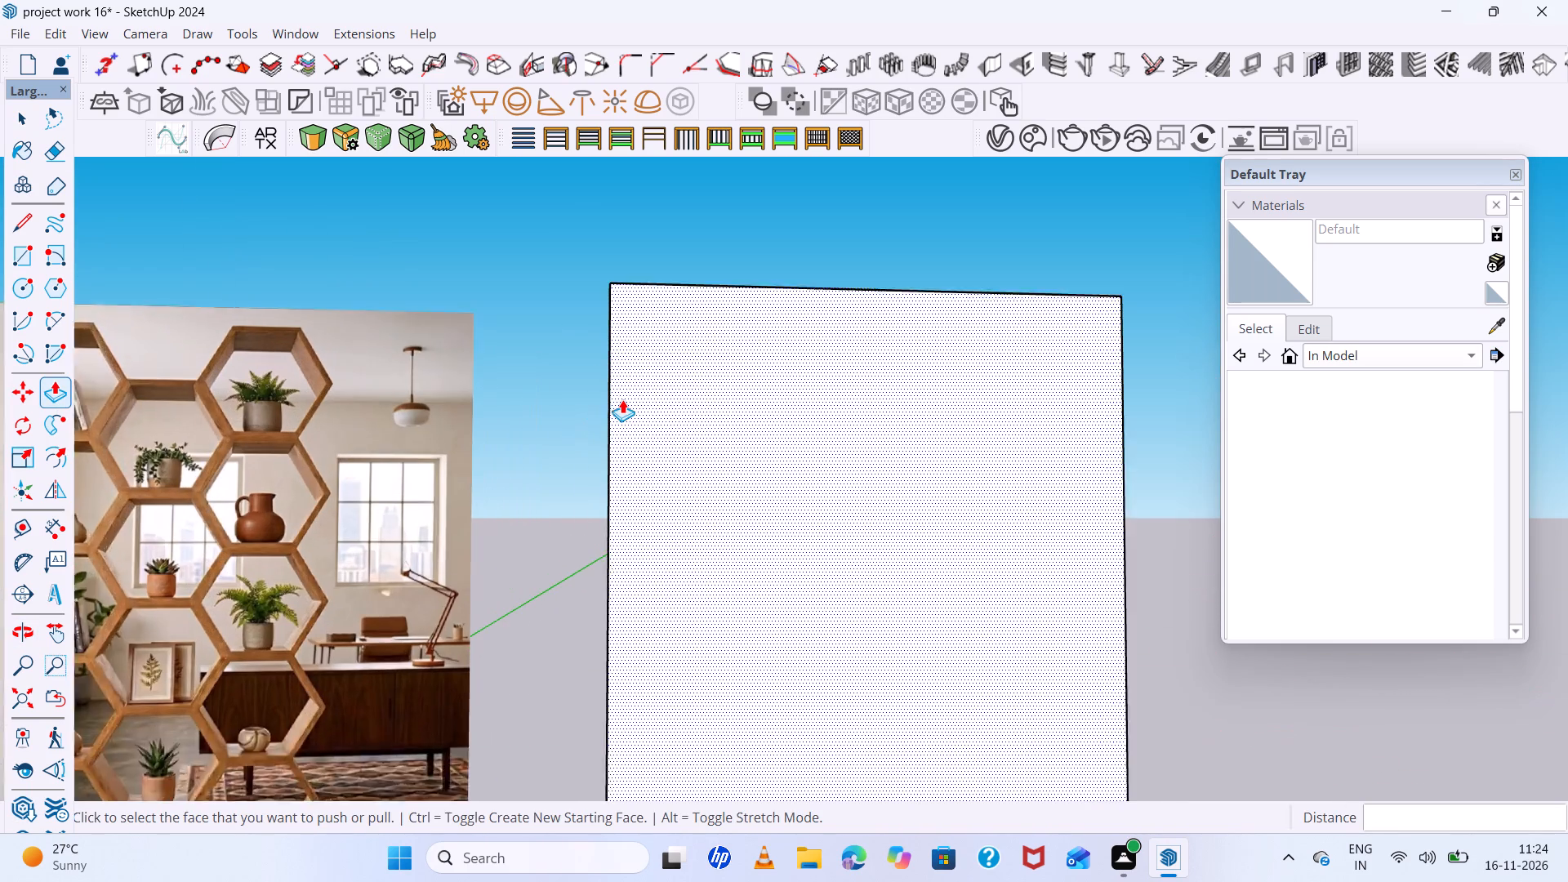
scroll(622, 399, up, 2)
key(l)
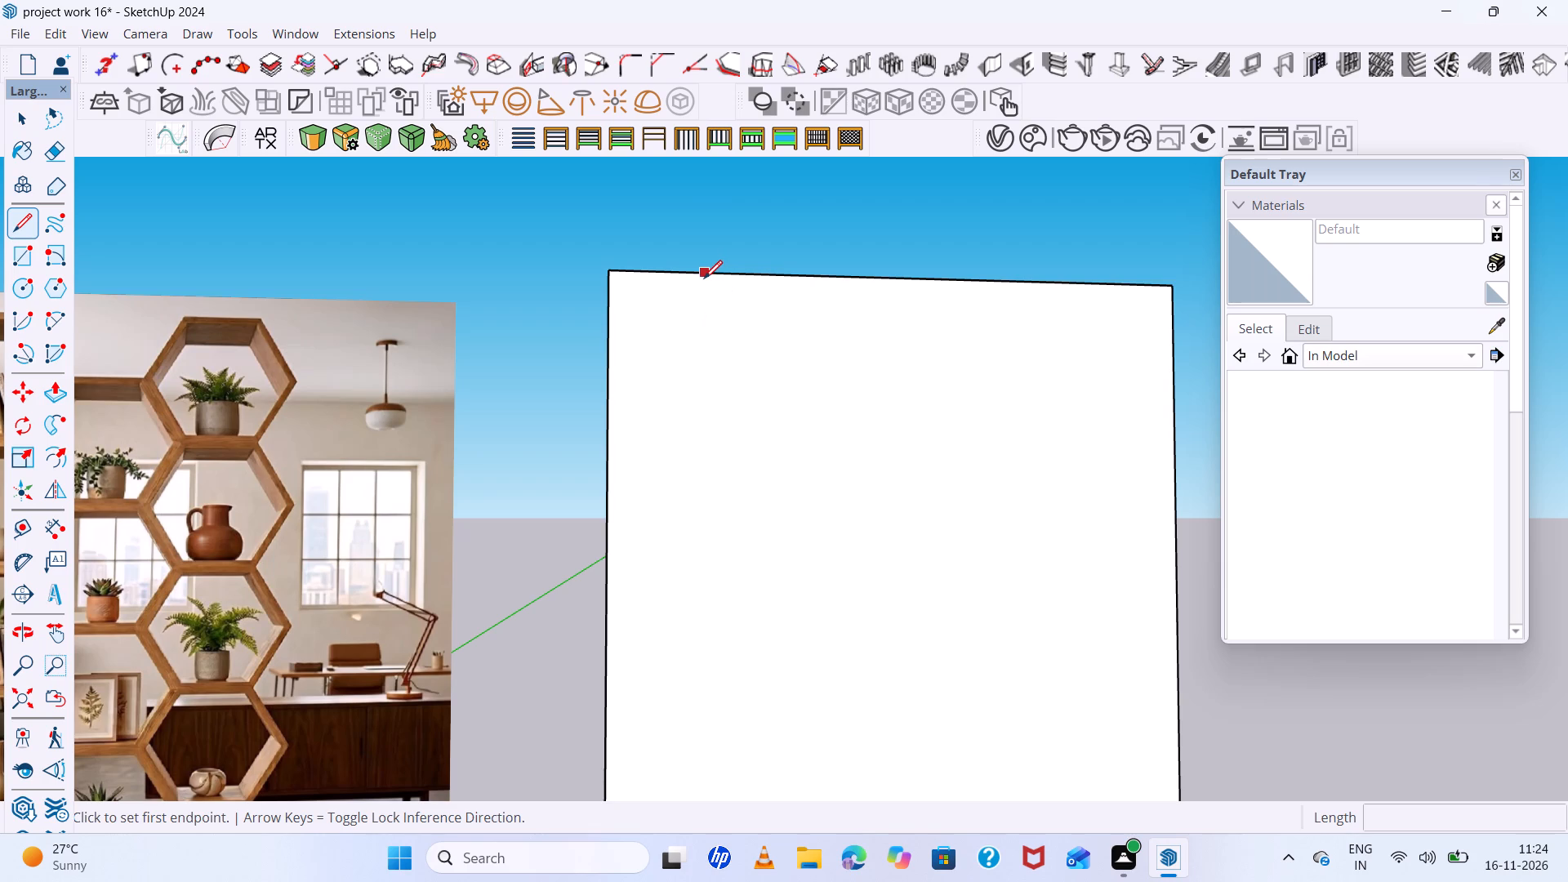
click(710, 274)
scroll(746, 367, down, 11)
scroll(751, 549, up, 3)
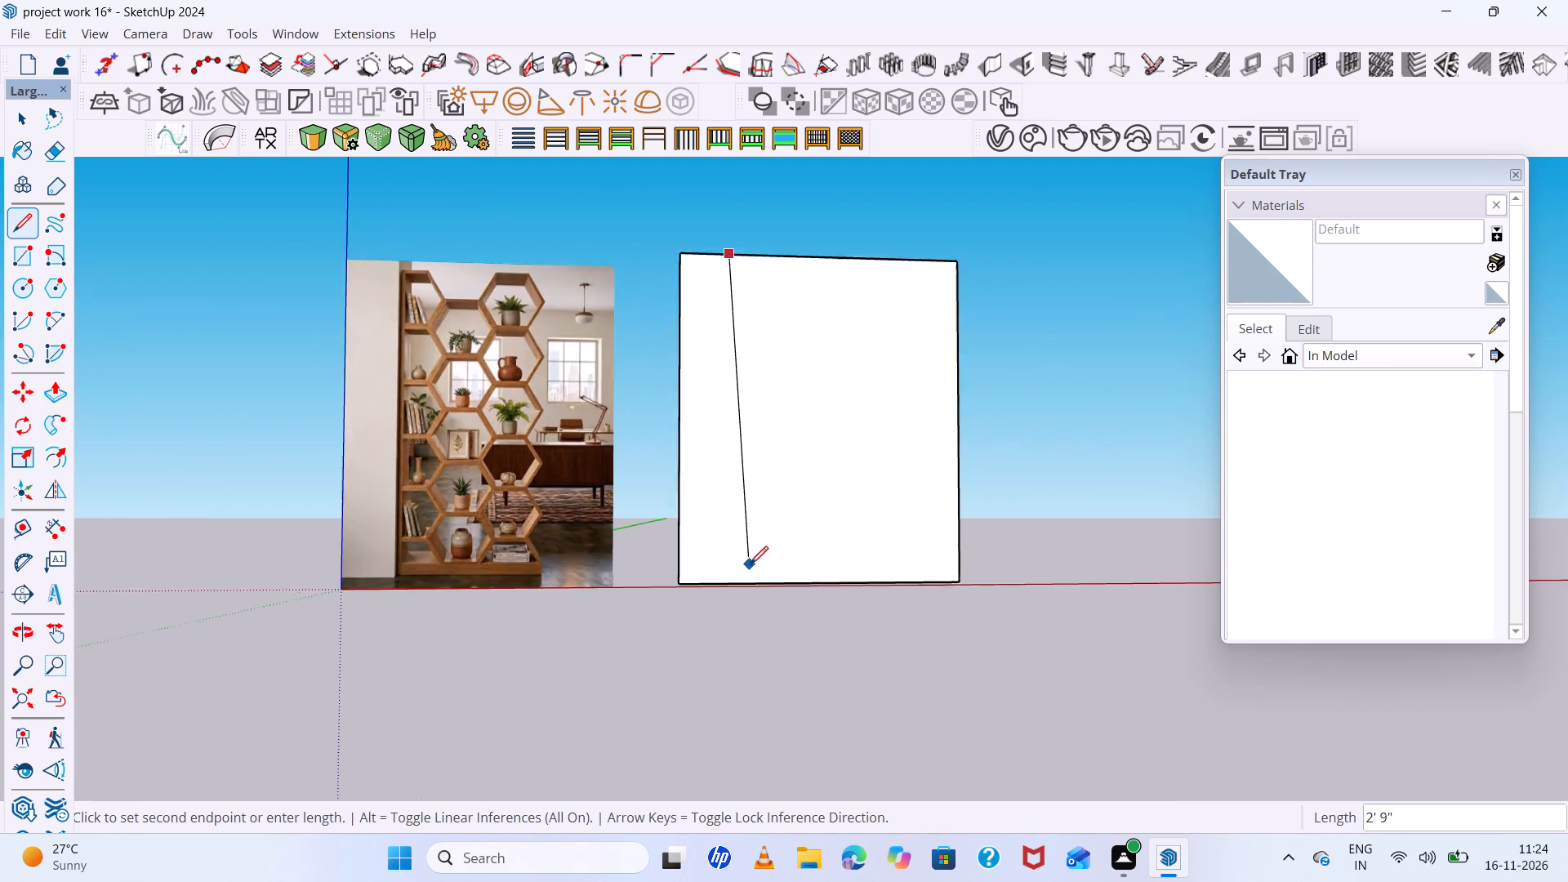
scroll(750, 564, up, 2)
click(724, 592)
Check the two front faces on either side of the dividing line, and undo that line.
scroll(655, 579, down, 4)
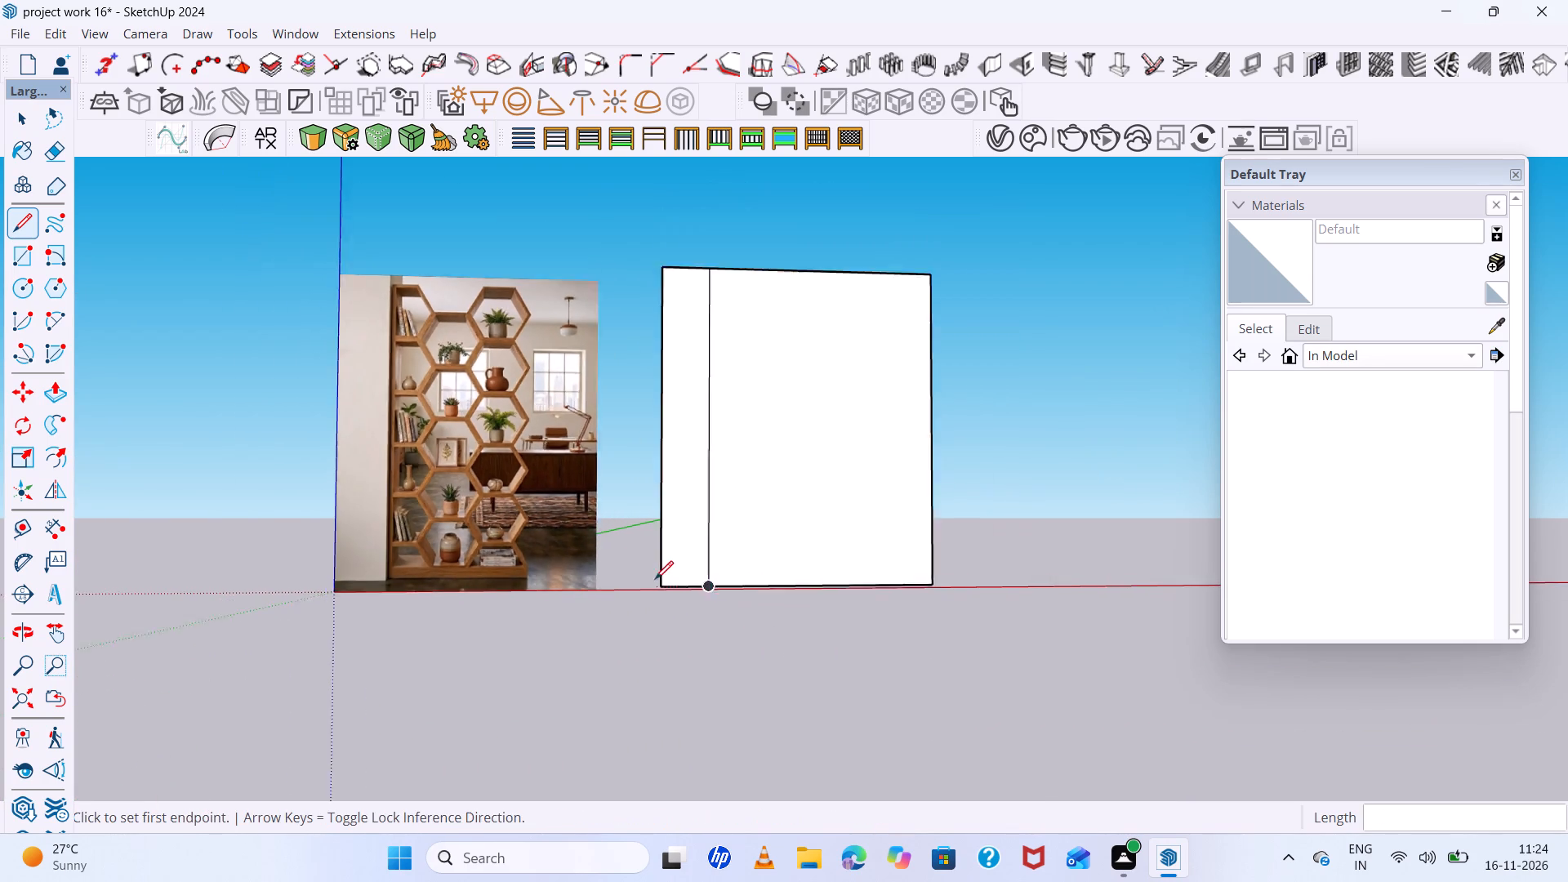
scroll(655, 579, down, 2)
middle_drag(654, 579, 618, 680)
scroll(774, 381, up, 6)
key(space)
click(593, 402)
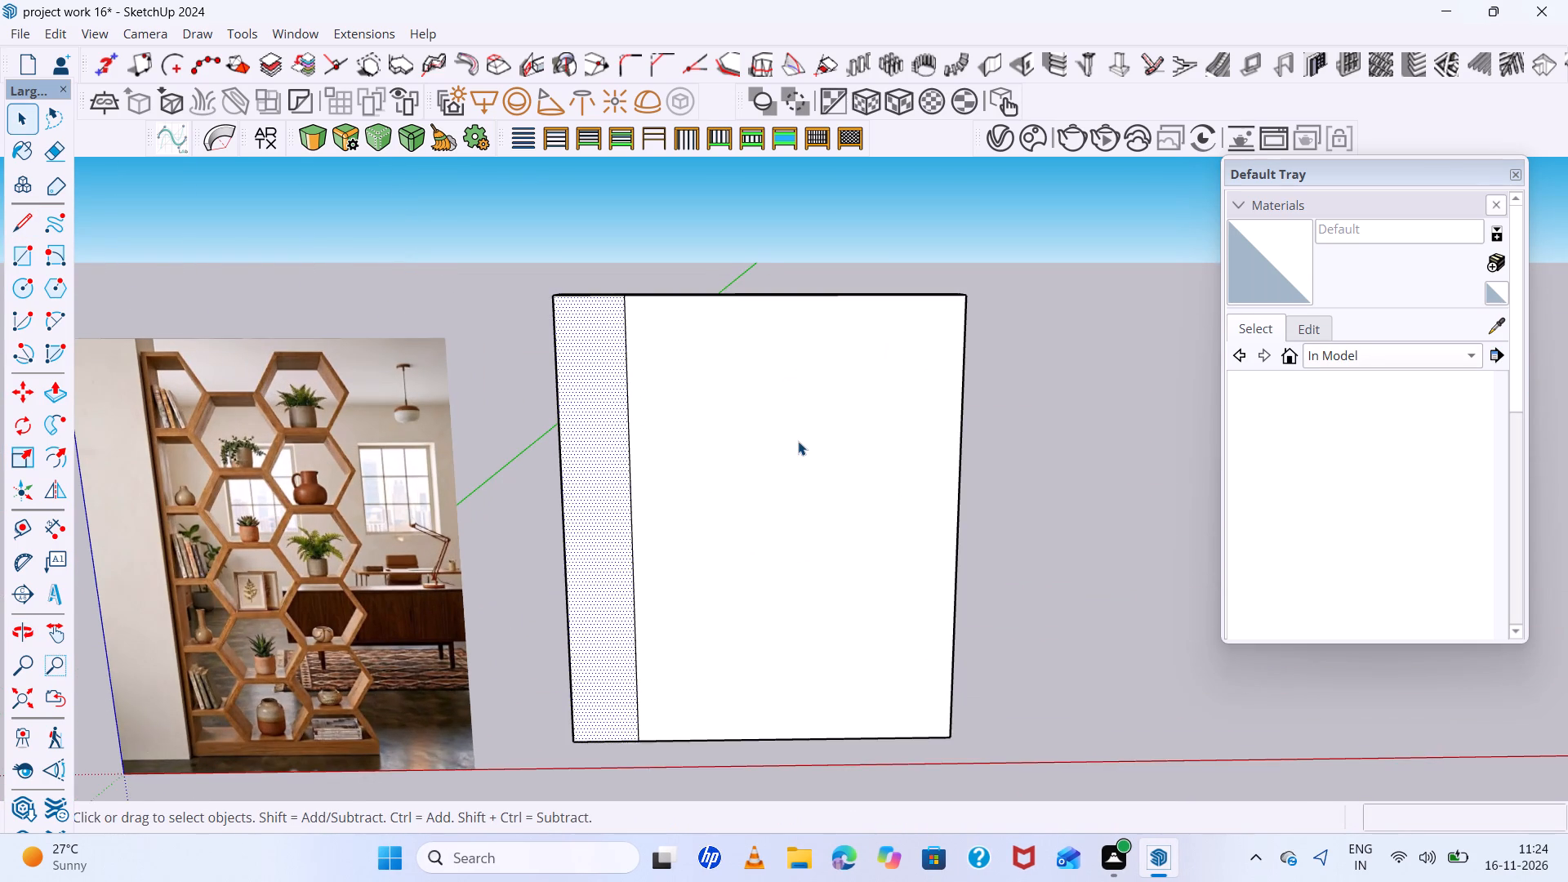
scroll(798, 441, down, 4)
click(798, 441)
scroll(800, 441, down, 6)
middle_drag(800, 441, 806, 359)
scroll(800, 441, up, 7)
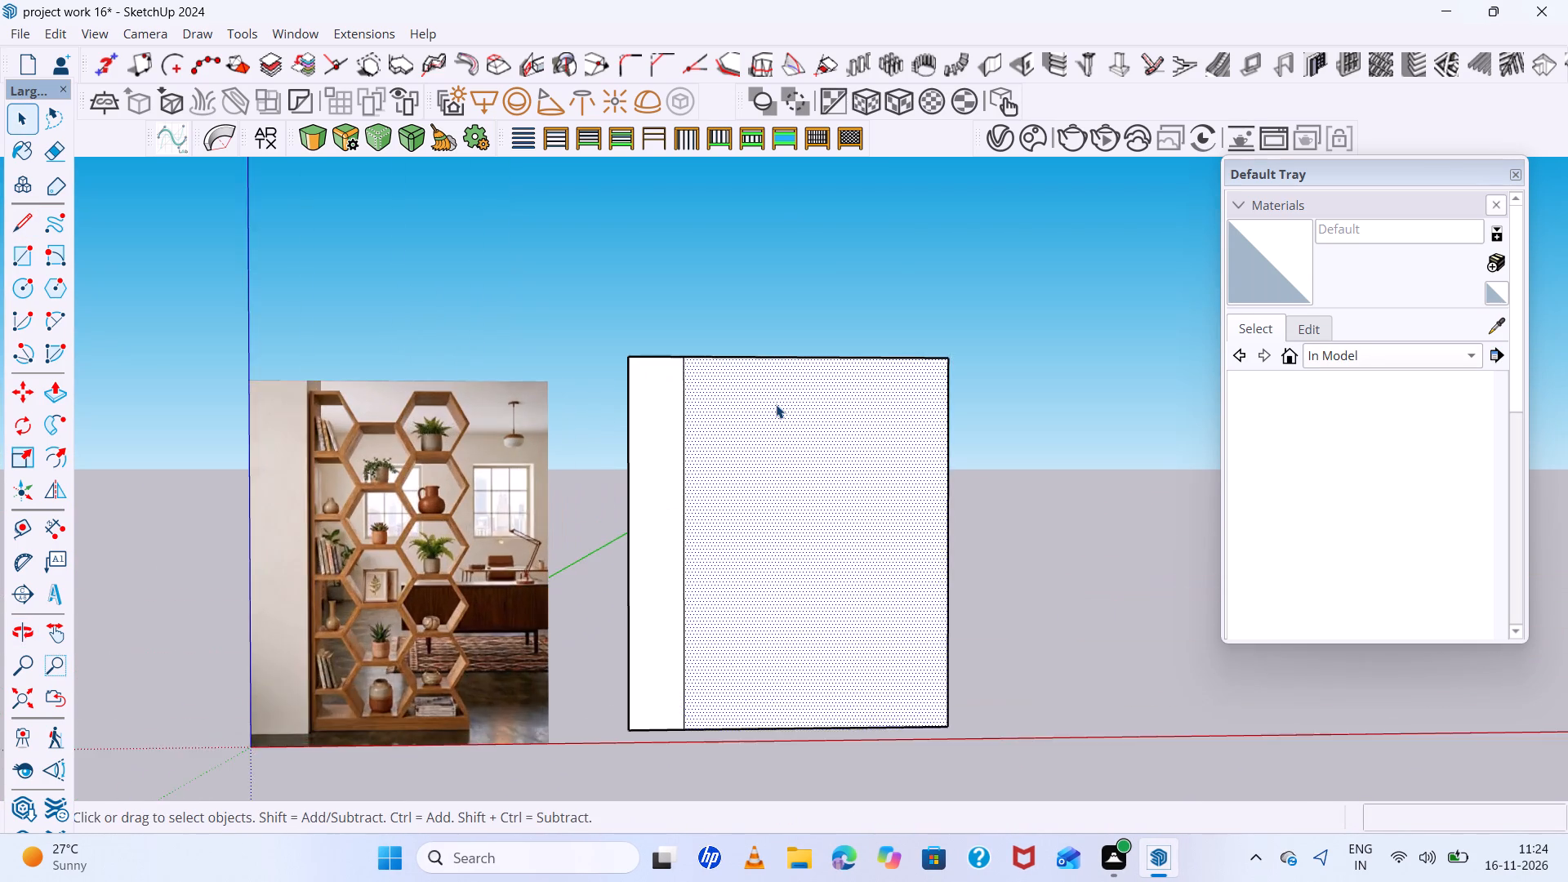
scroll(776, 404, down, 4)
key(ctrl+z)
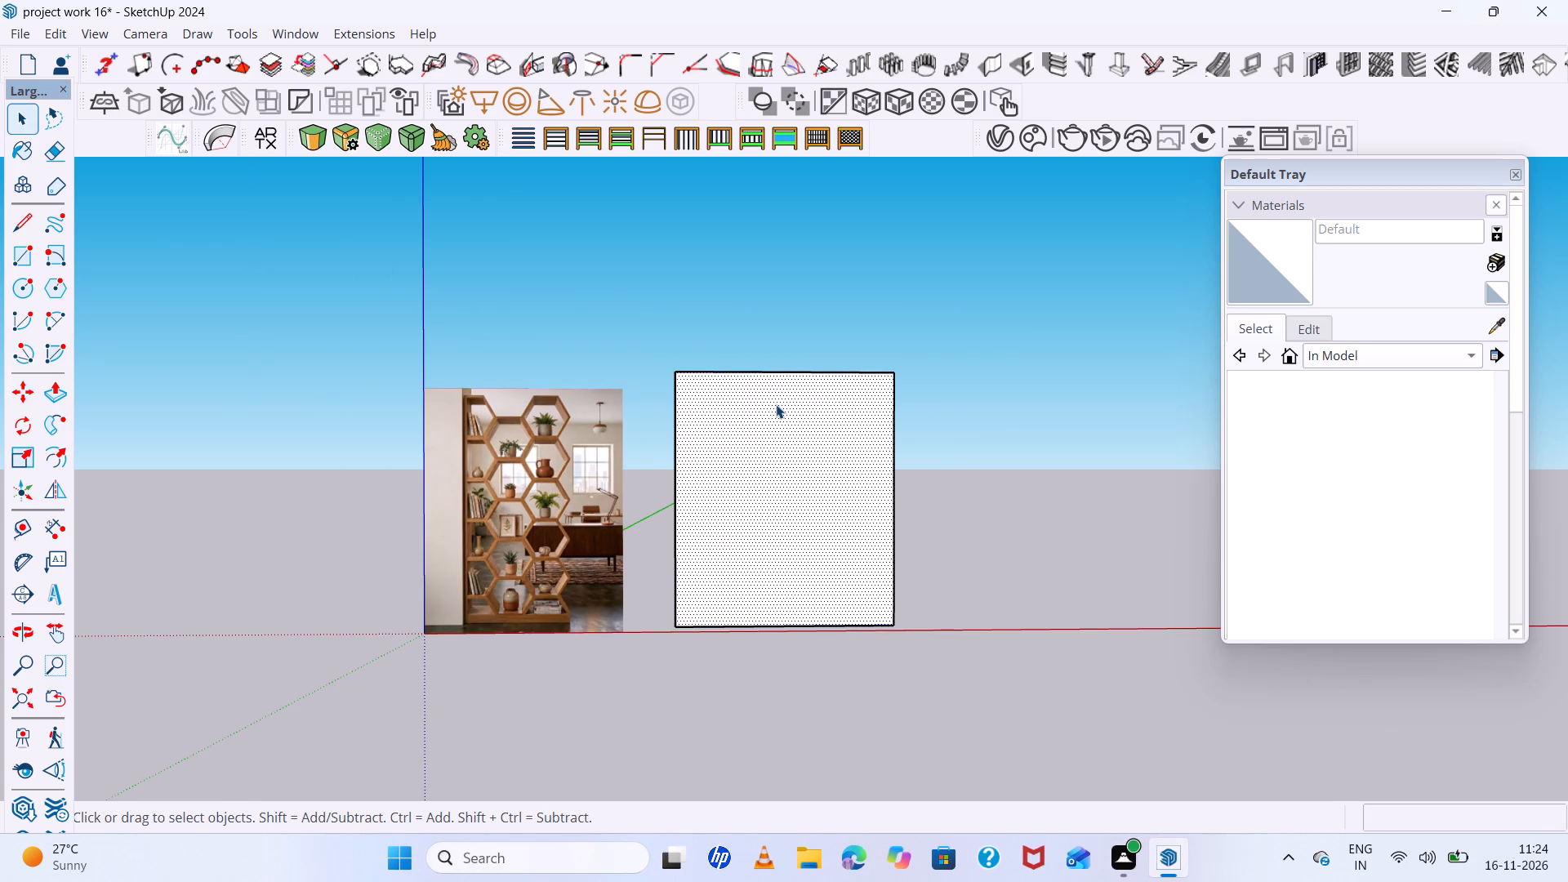
Divide the panel's front face with a vertical line about 3' 1" long, leaving a narrow strip on the picture's side.
key(l)
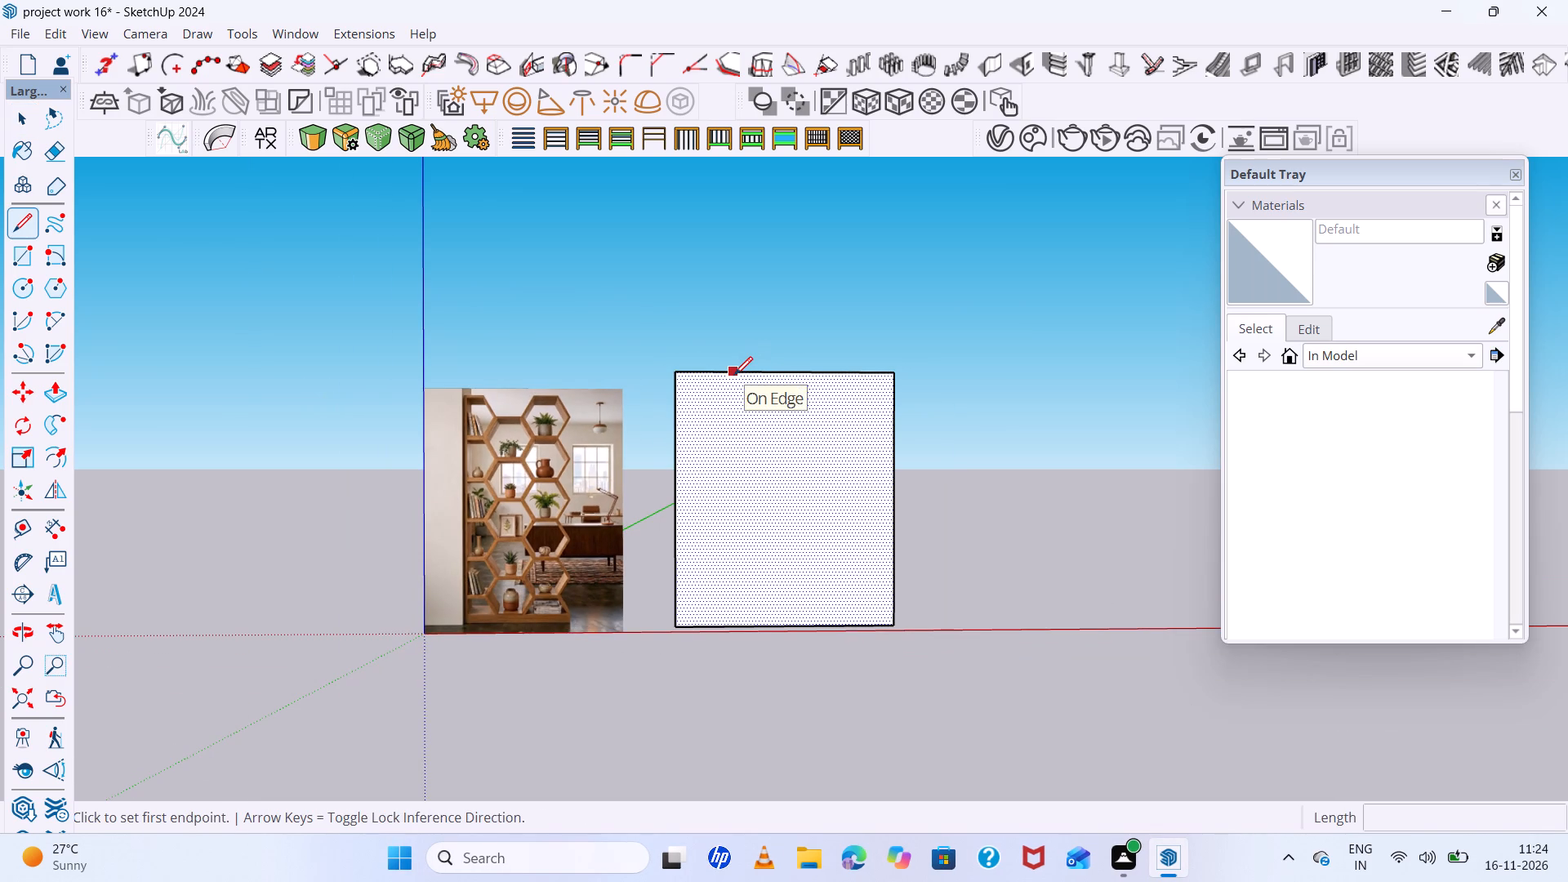
click(733, 375)
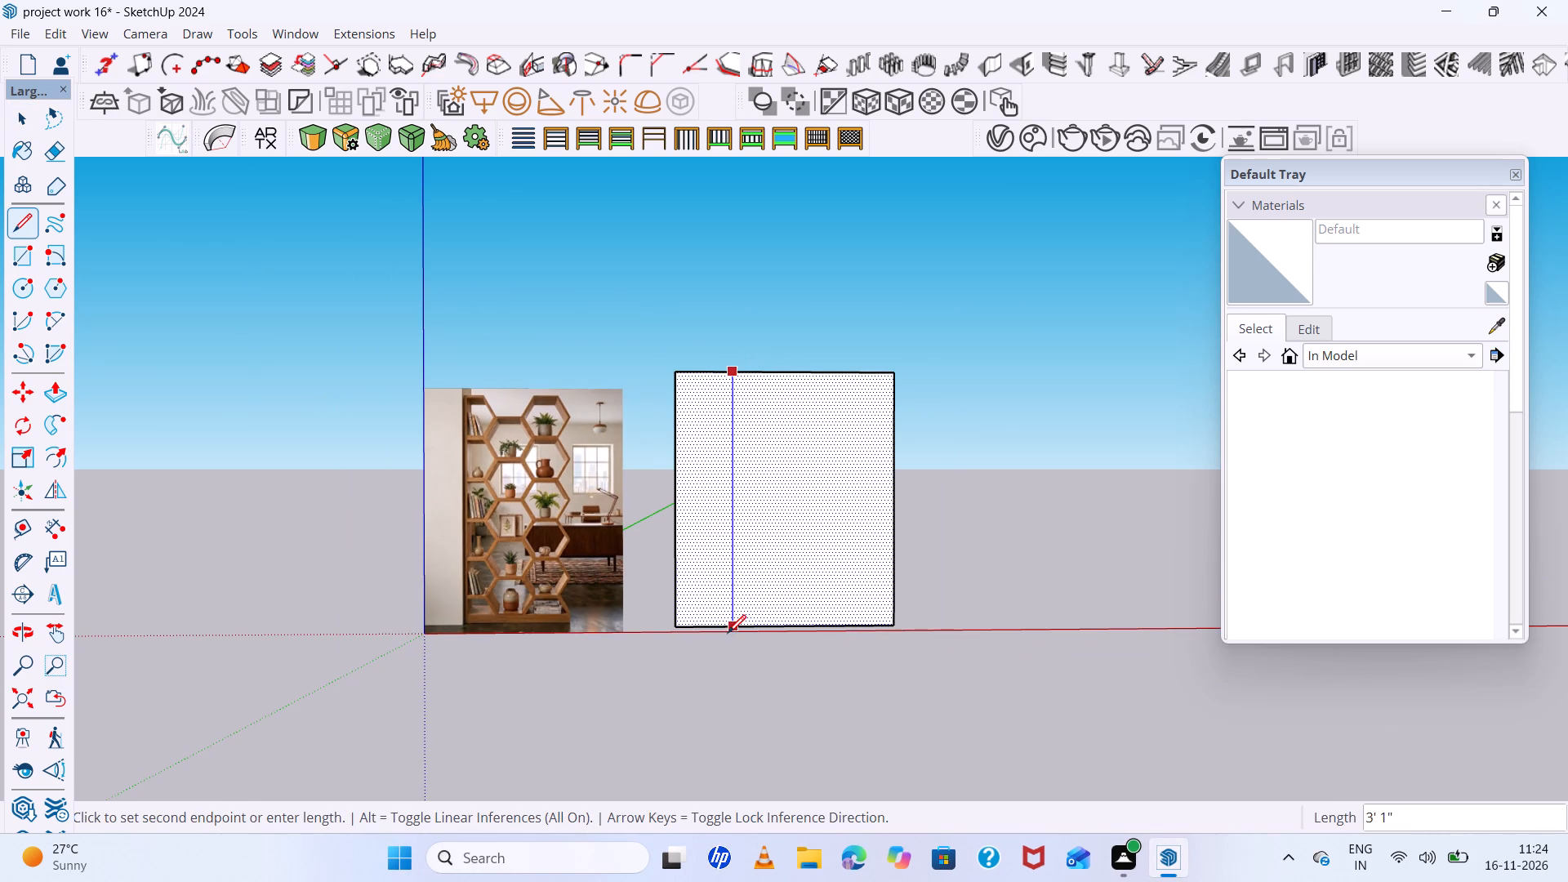
click(730, 629)
scroll(791, 482, up, 6)
middle_drag(779, 471, 774, 621)
scroll(775, 606, down, 1)
key(space)
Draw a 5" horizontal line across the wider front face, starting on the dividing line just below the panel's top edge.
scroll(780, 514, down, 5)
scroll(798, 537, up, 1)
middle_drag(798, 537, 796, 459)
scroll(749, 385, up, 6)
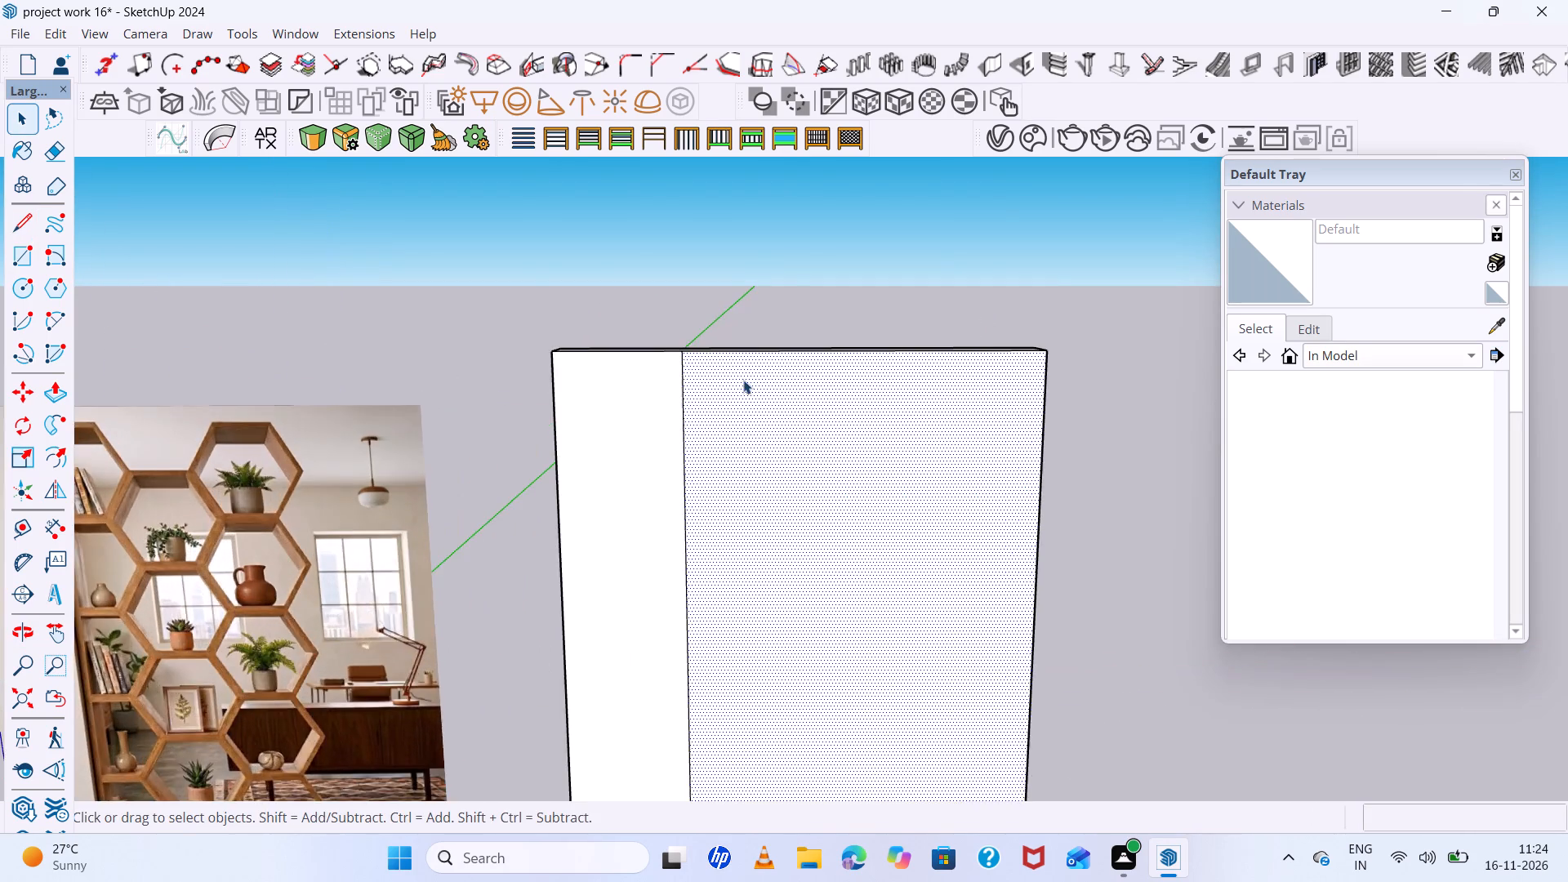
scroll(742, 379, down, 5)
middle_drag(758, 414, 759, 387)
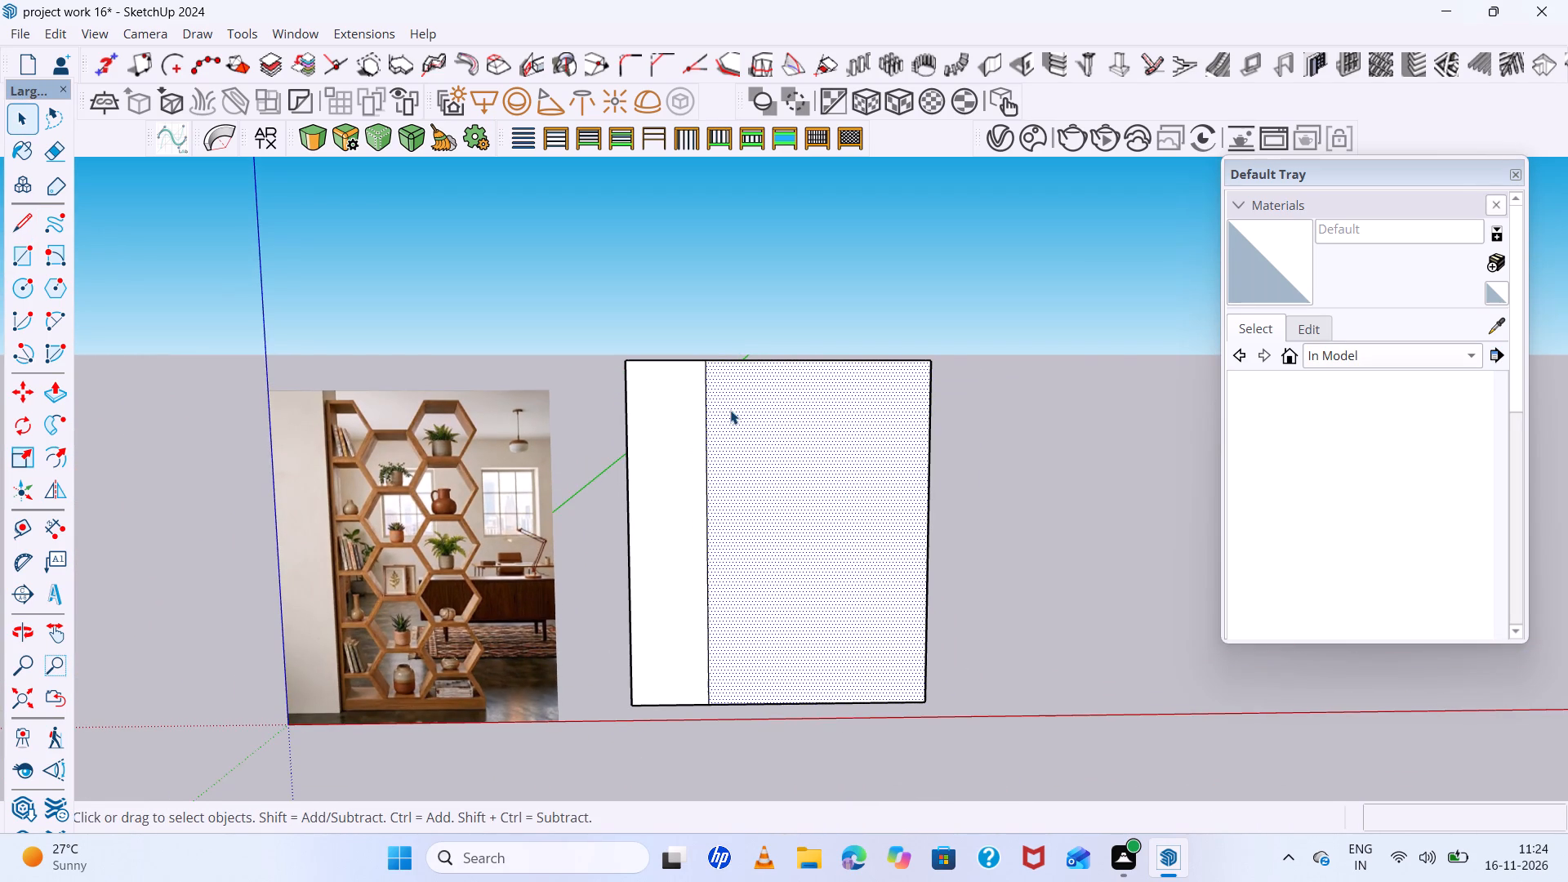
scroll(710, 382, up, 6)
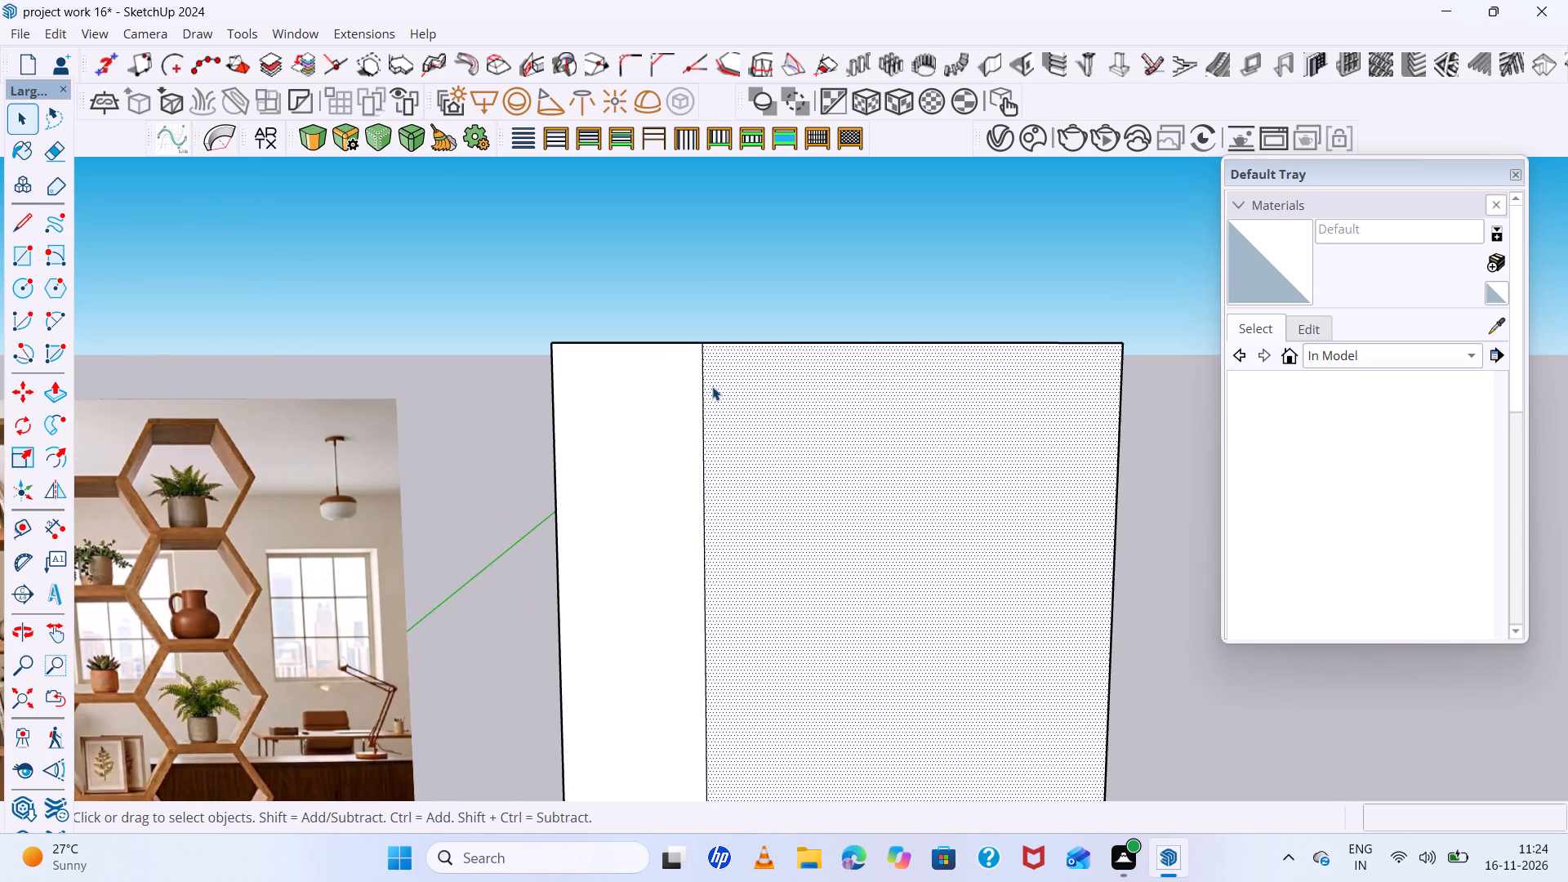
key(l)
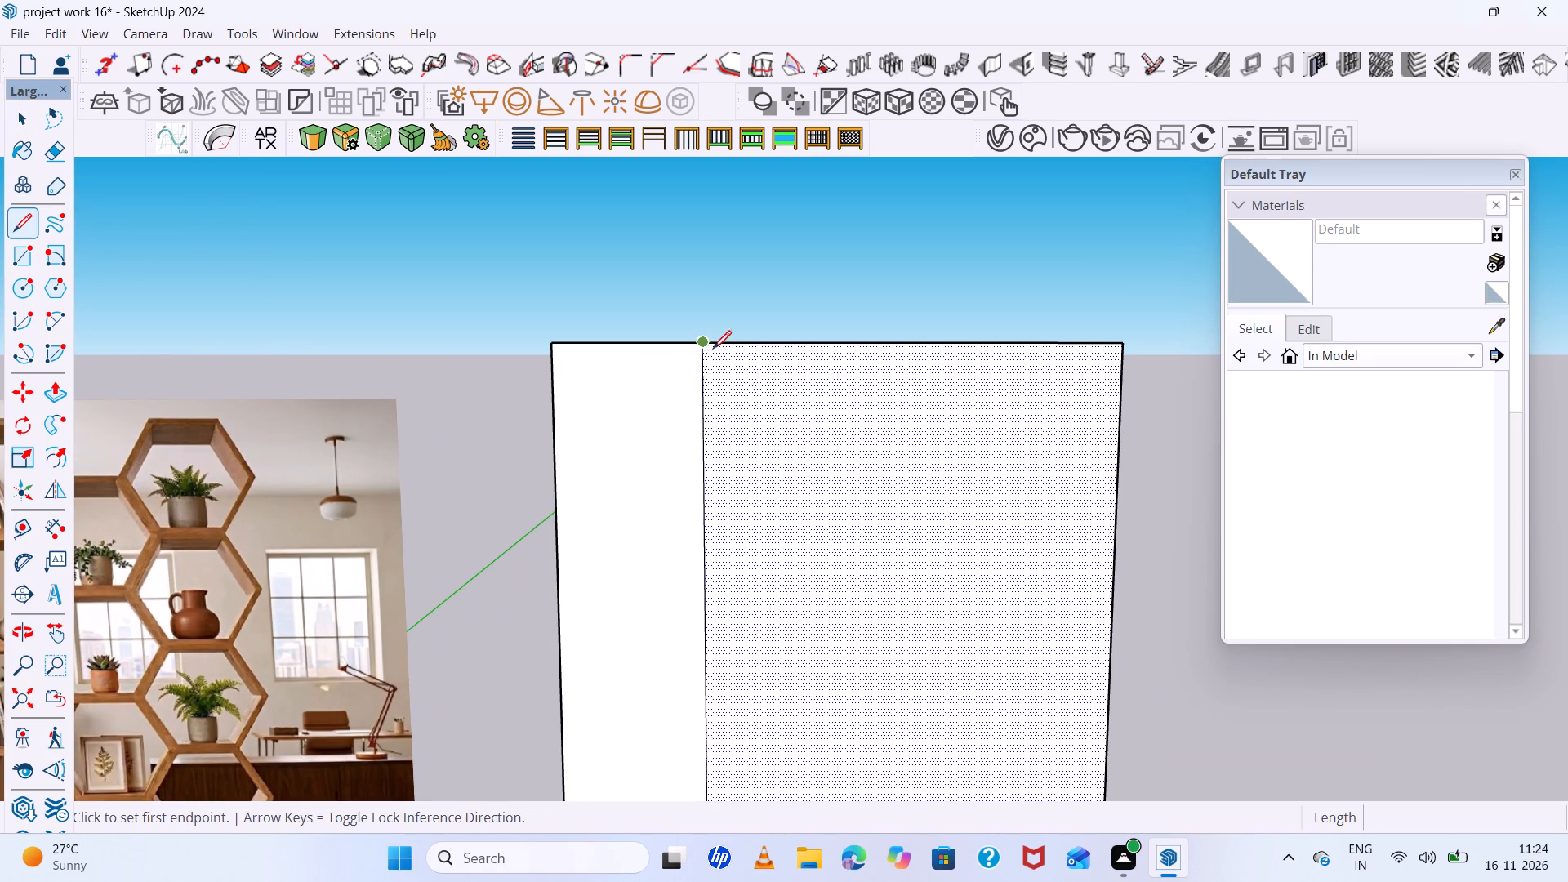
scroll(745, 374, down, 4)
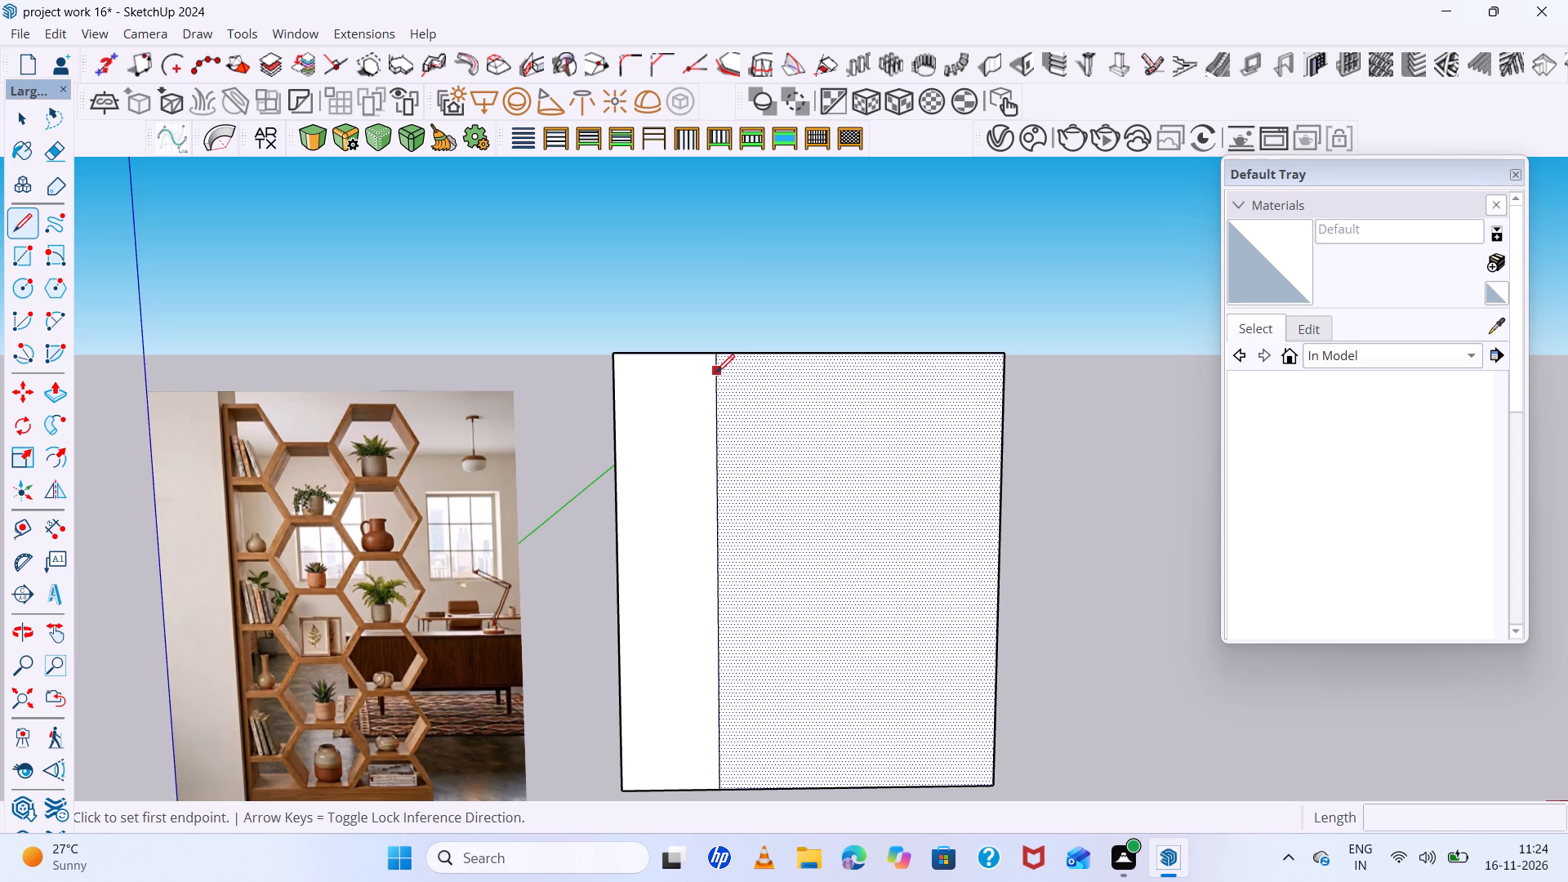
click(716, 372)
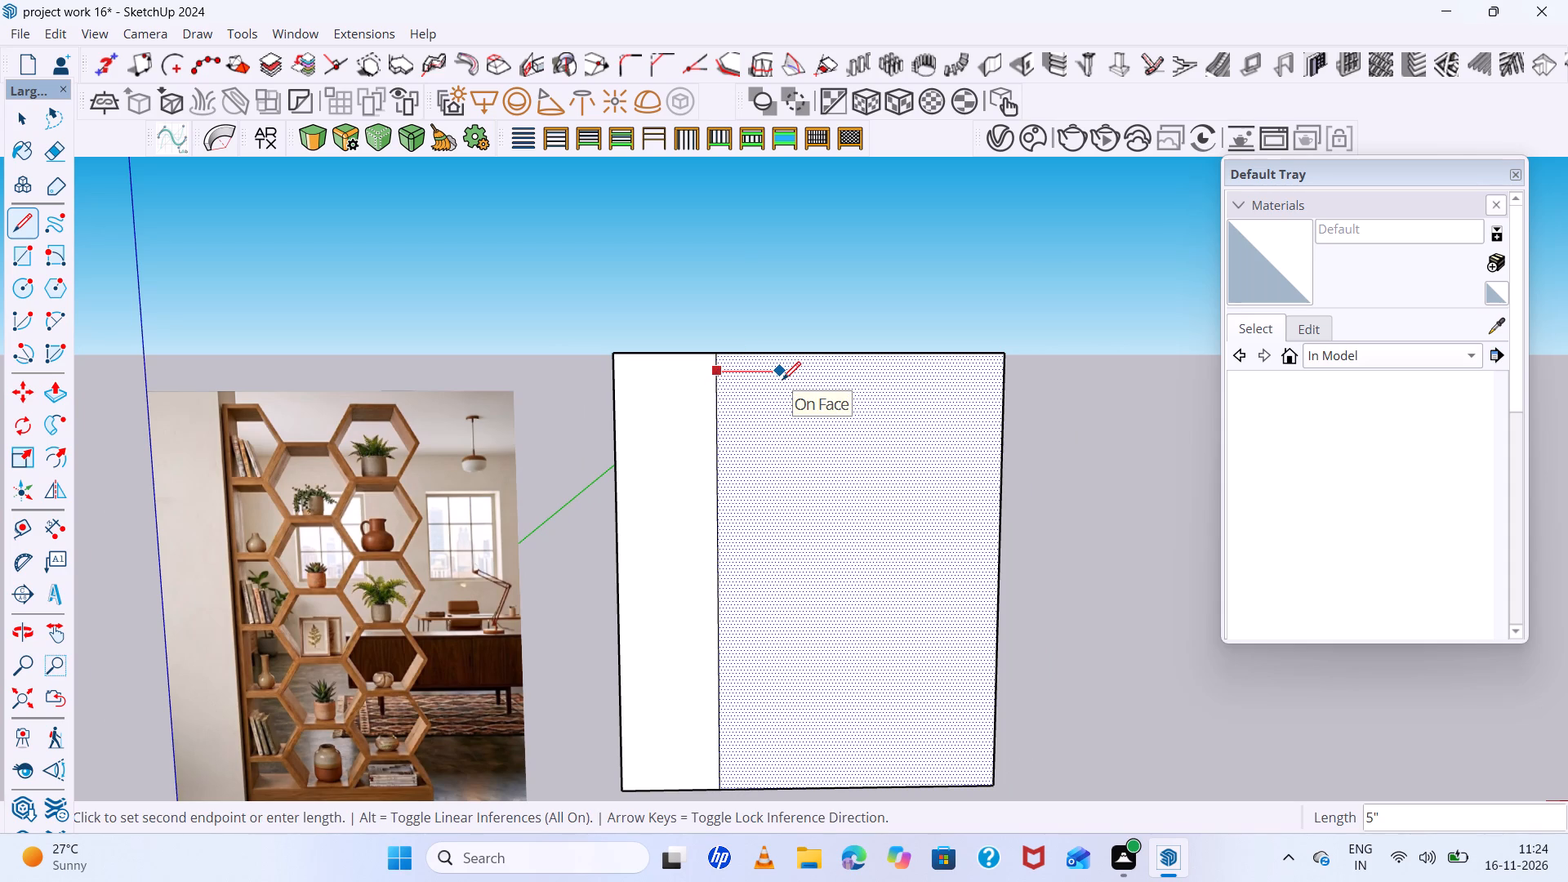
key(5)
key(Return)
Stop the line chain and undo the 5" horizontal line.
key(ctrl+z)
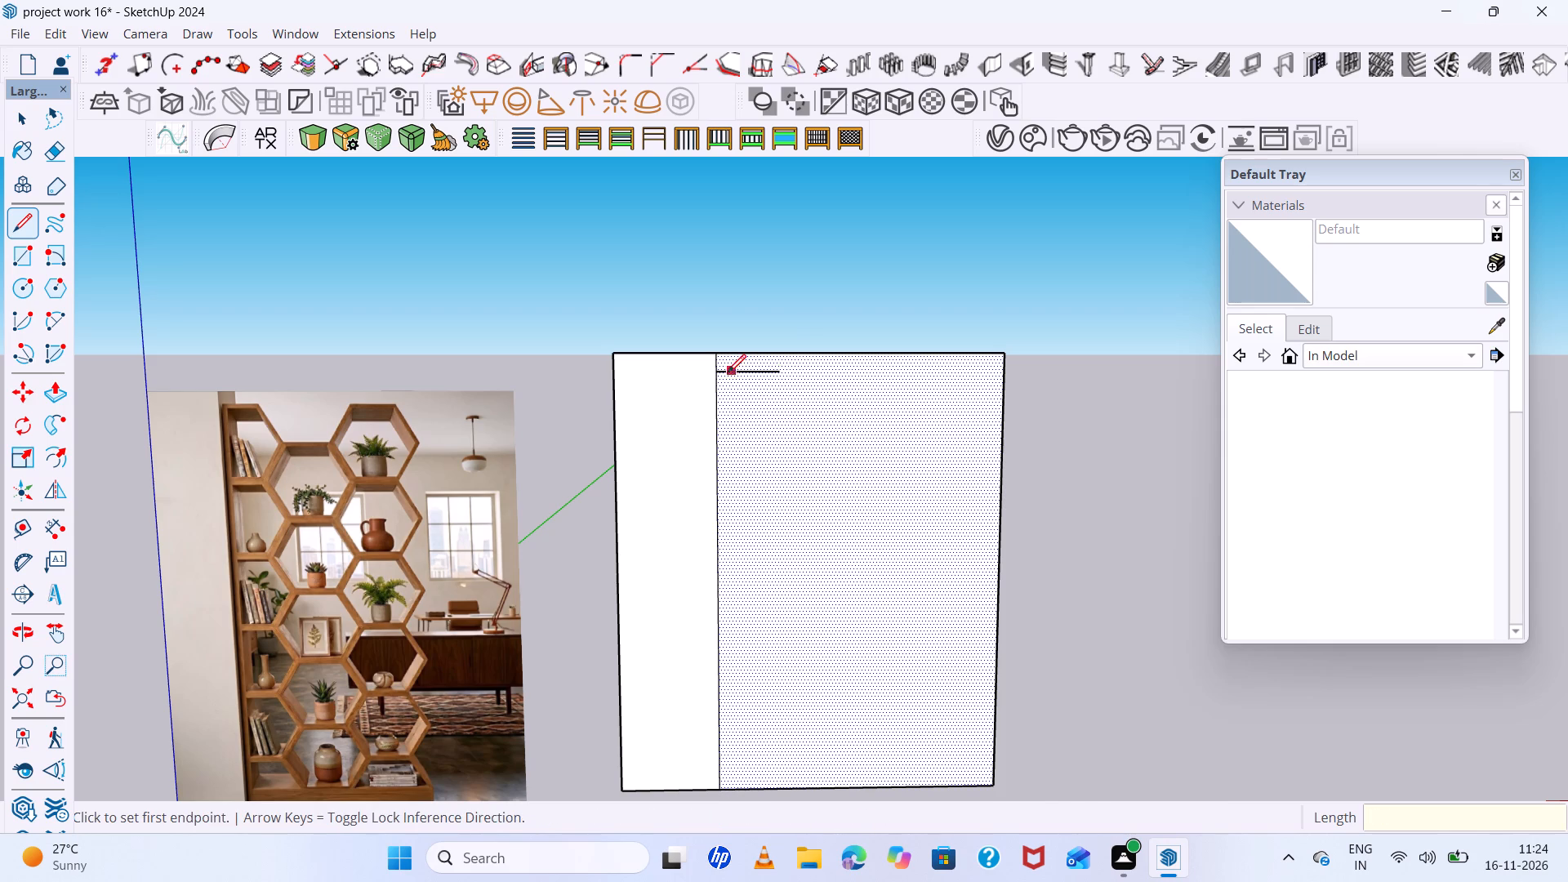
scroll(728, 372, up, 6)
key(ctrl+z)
Draw a horizontal line from the dividing line just below the panel's top edge, continuing with a line about 5" long slanting down and outward.
scroll(704, 368, up, 3)
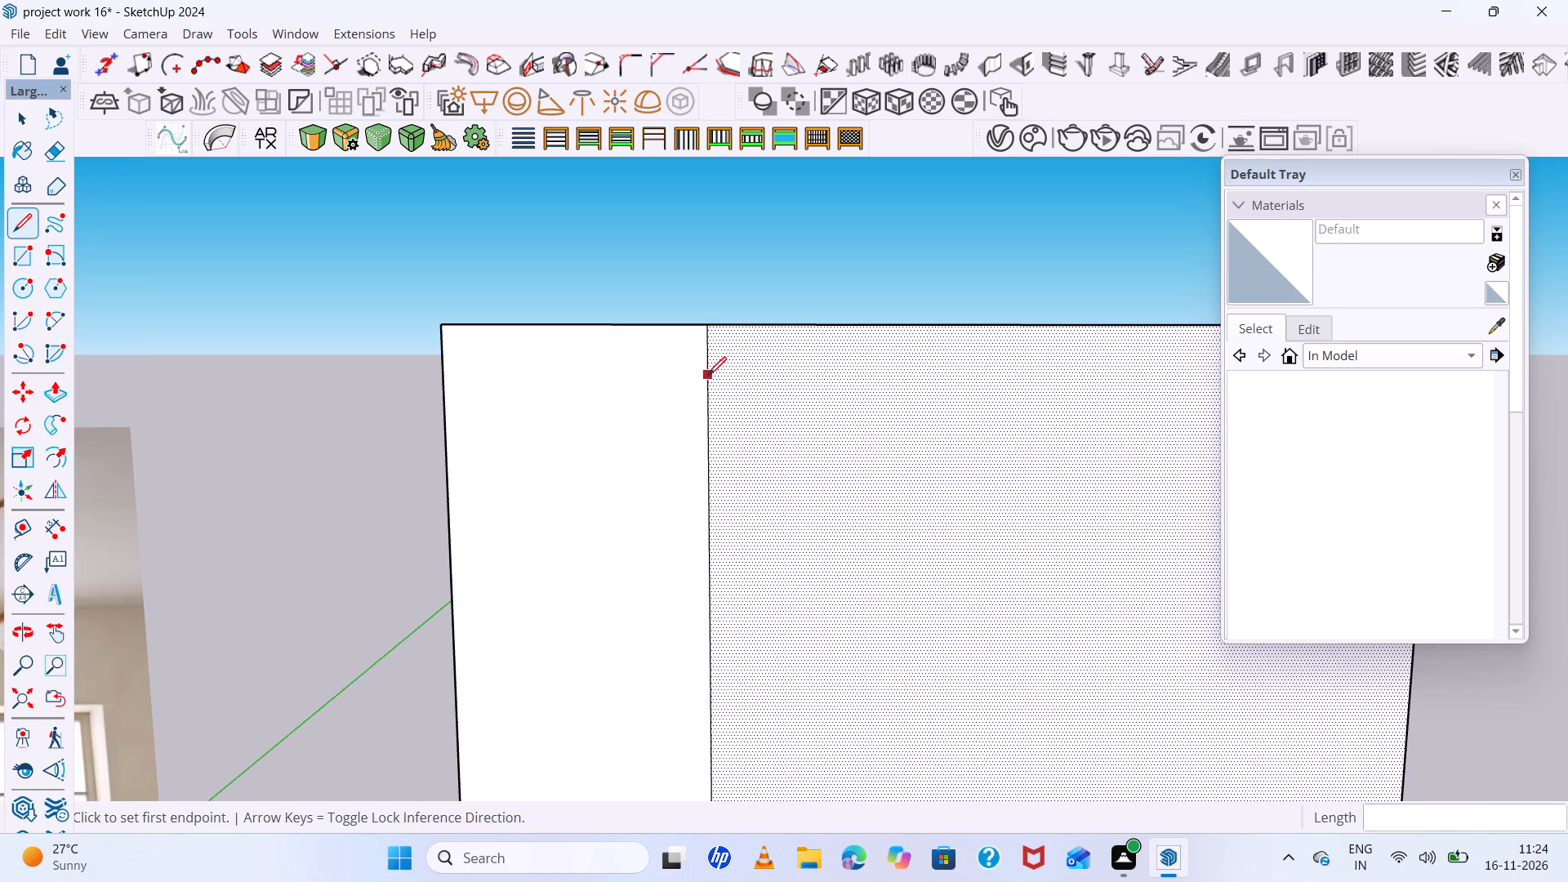
click(709, 375)
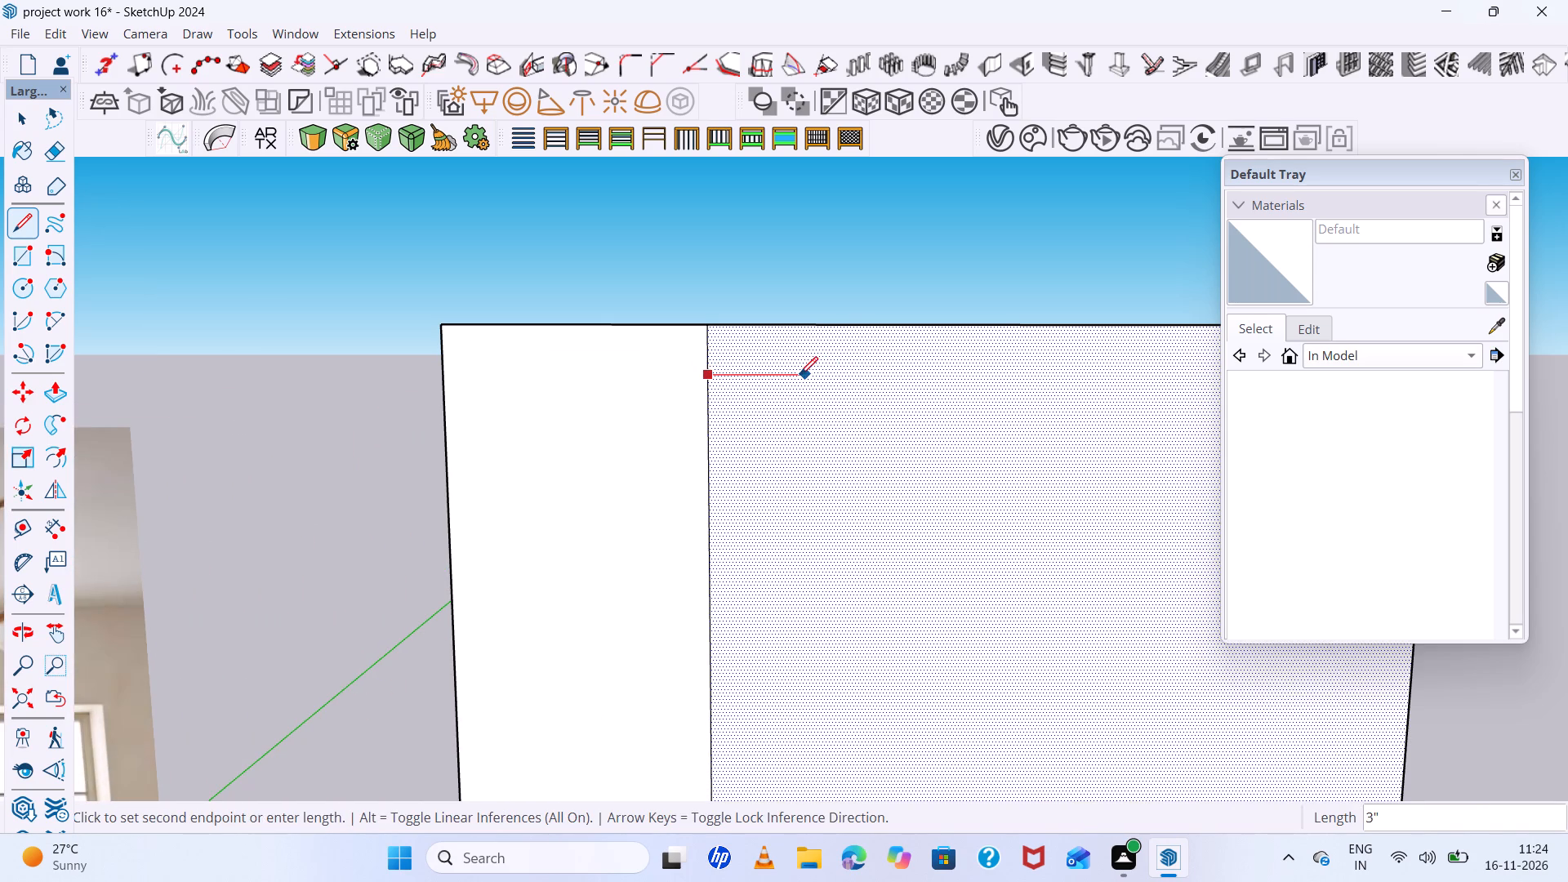
click(833, 373)
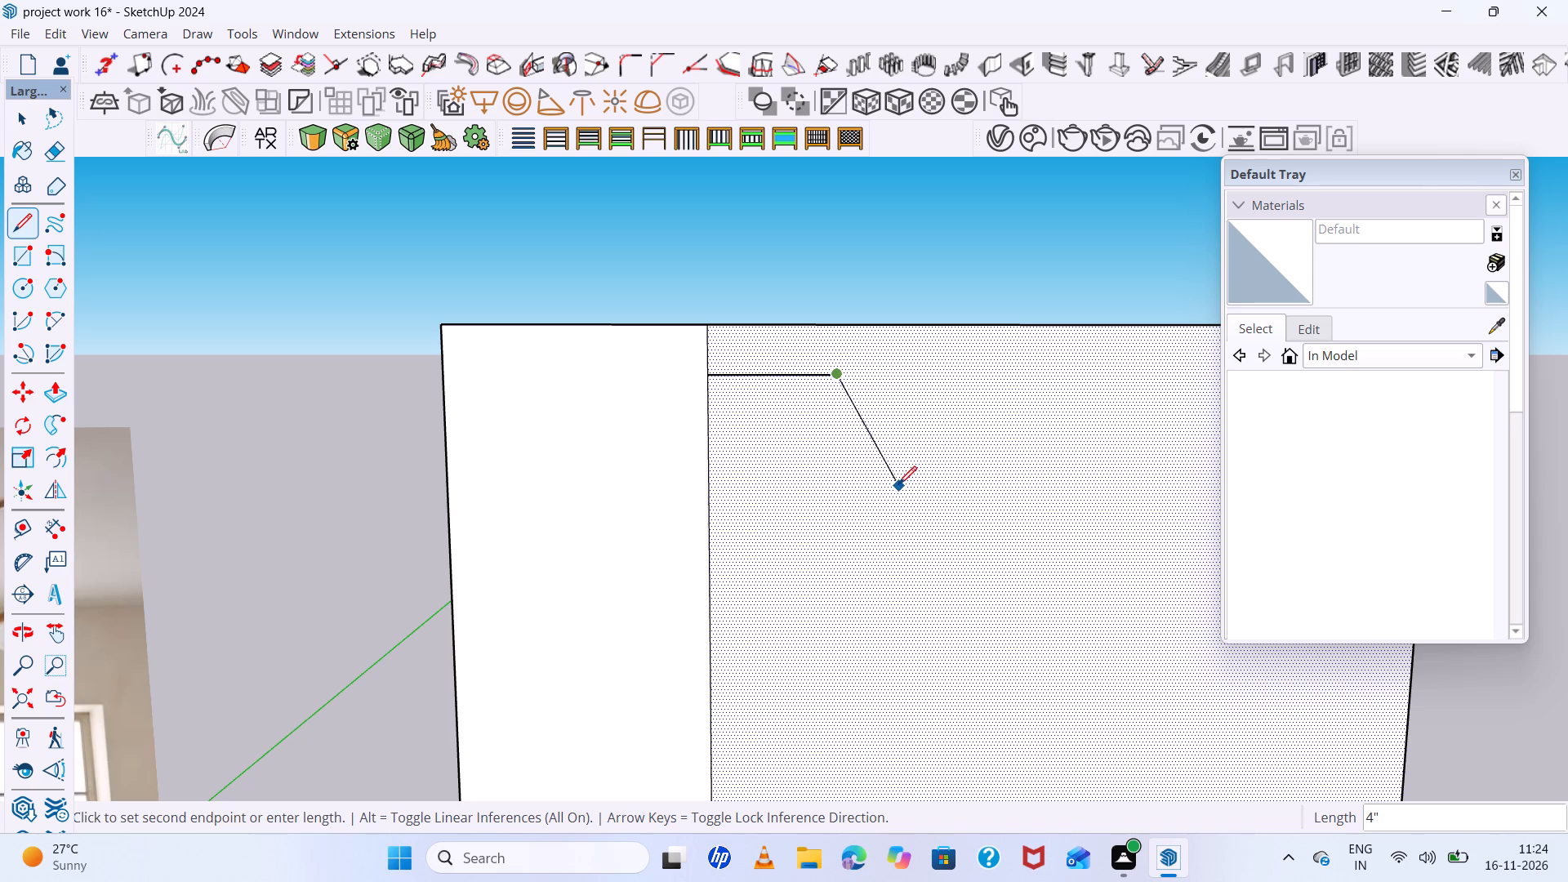
scroll(896, 483, down, 7)
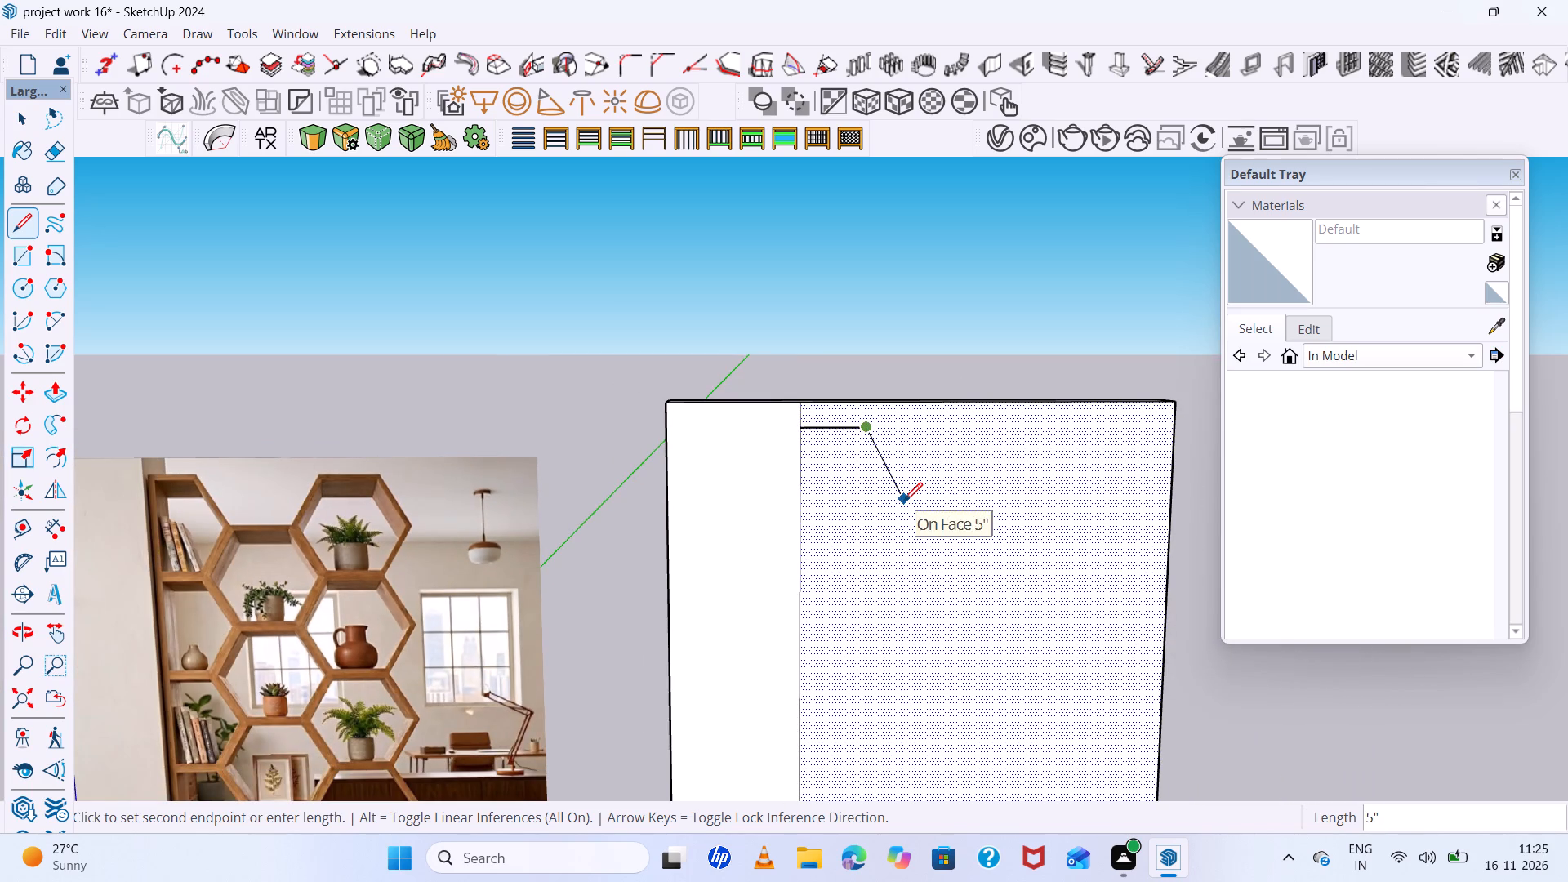
click(904, 501)
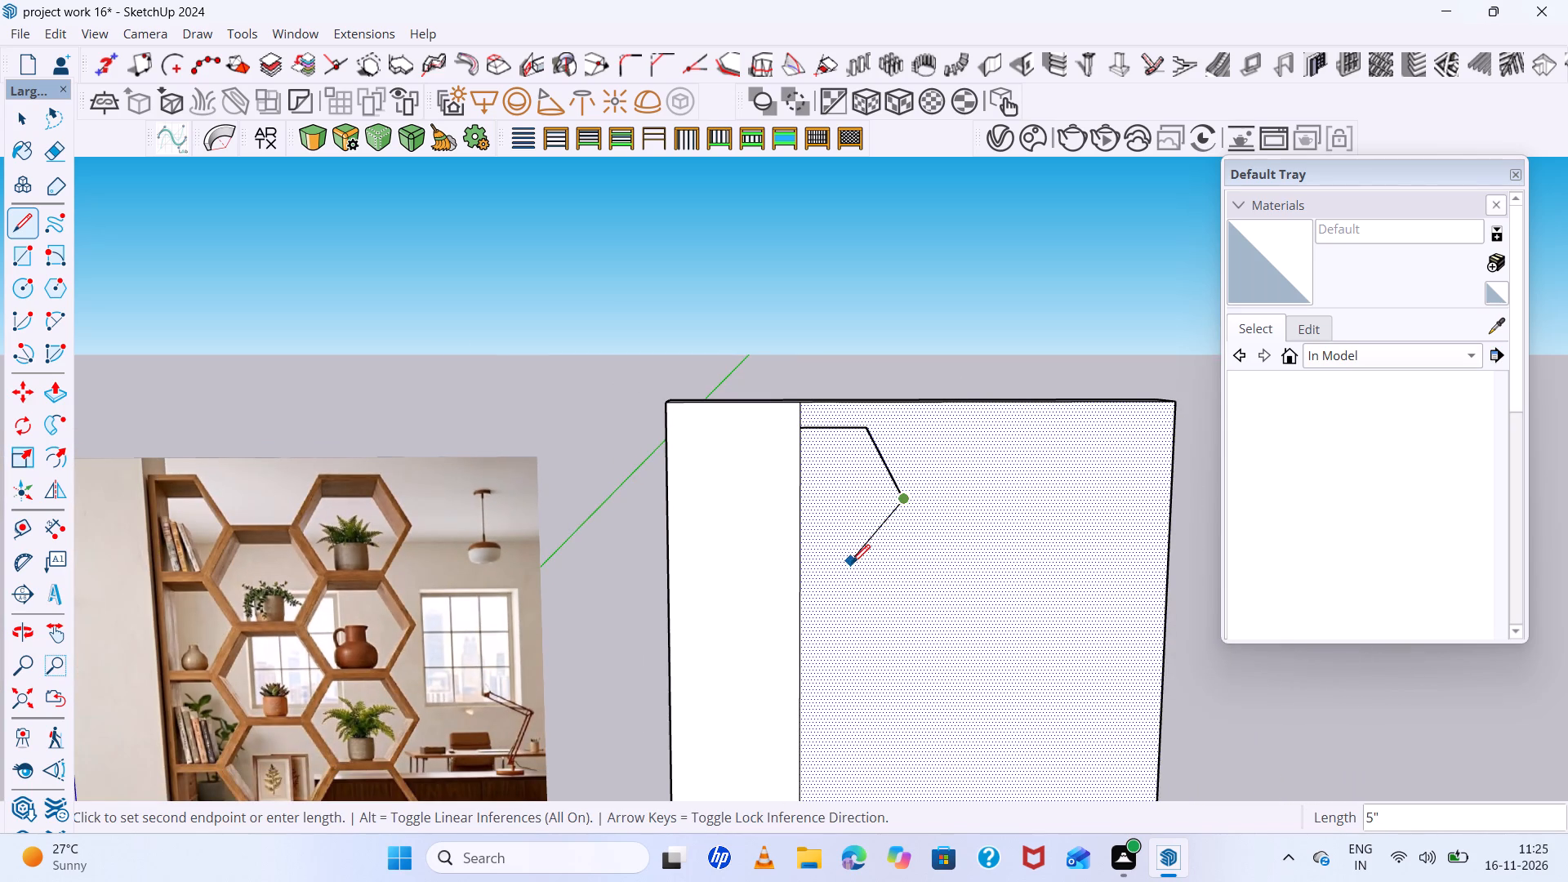
key(space)
Mirror a copy of the horizontal and slanted lines downward about a horizontal plane near the slanted line's lower end, using Flip.
click(884, 457)
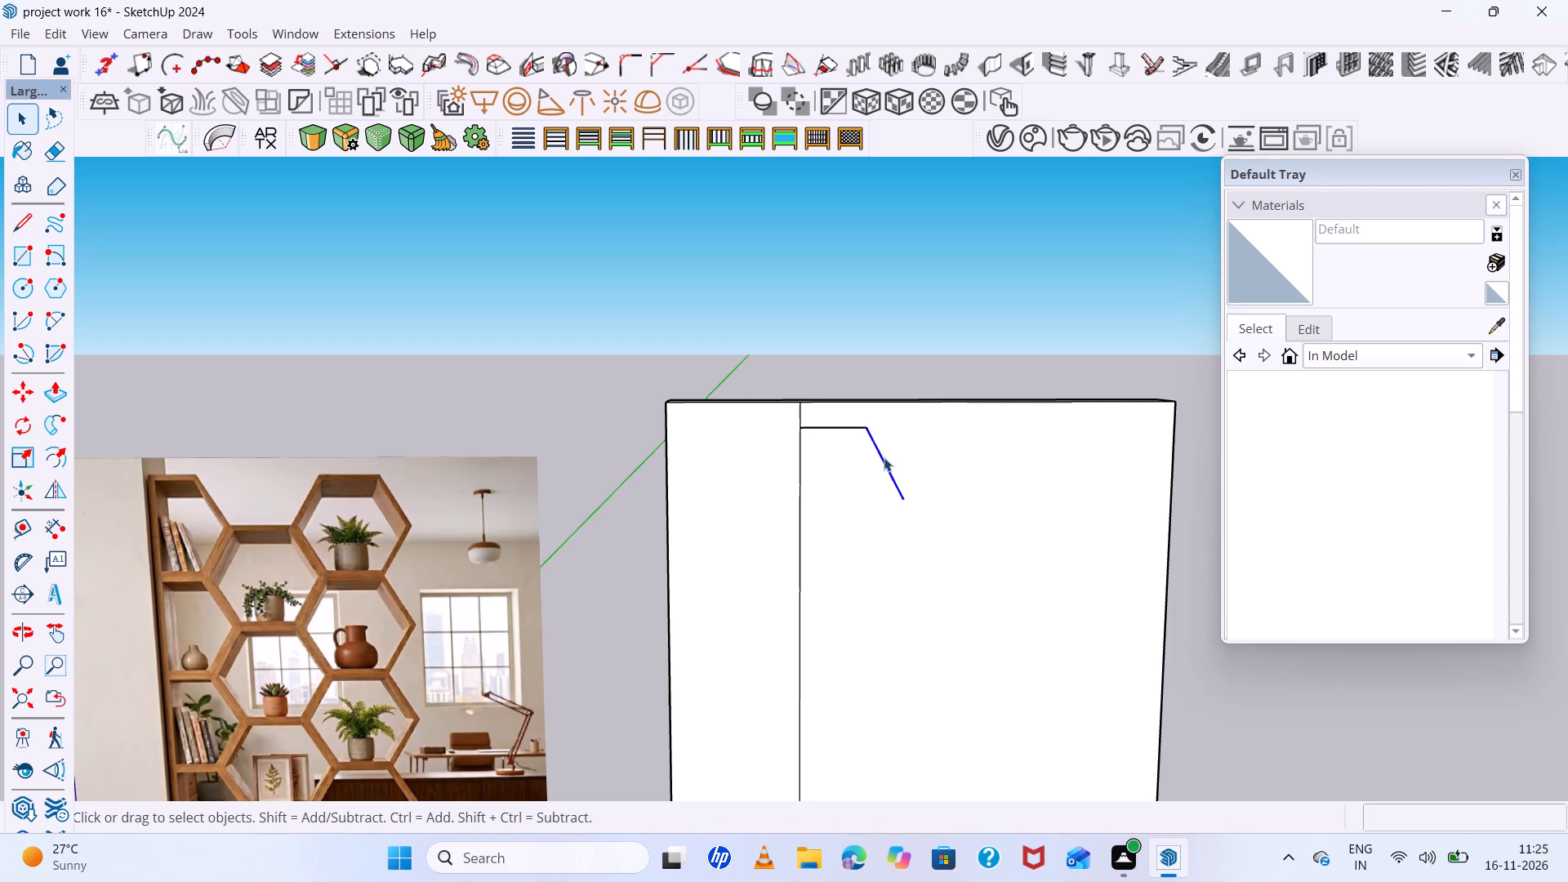
shift+click(854, 427)
click(64, 496)
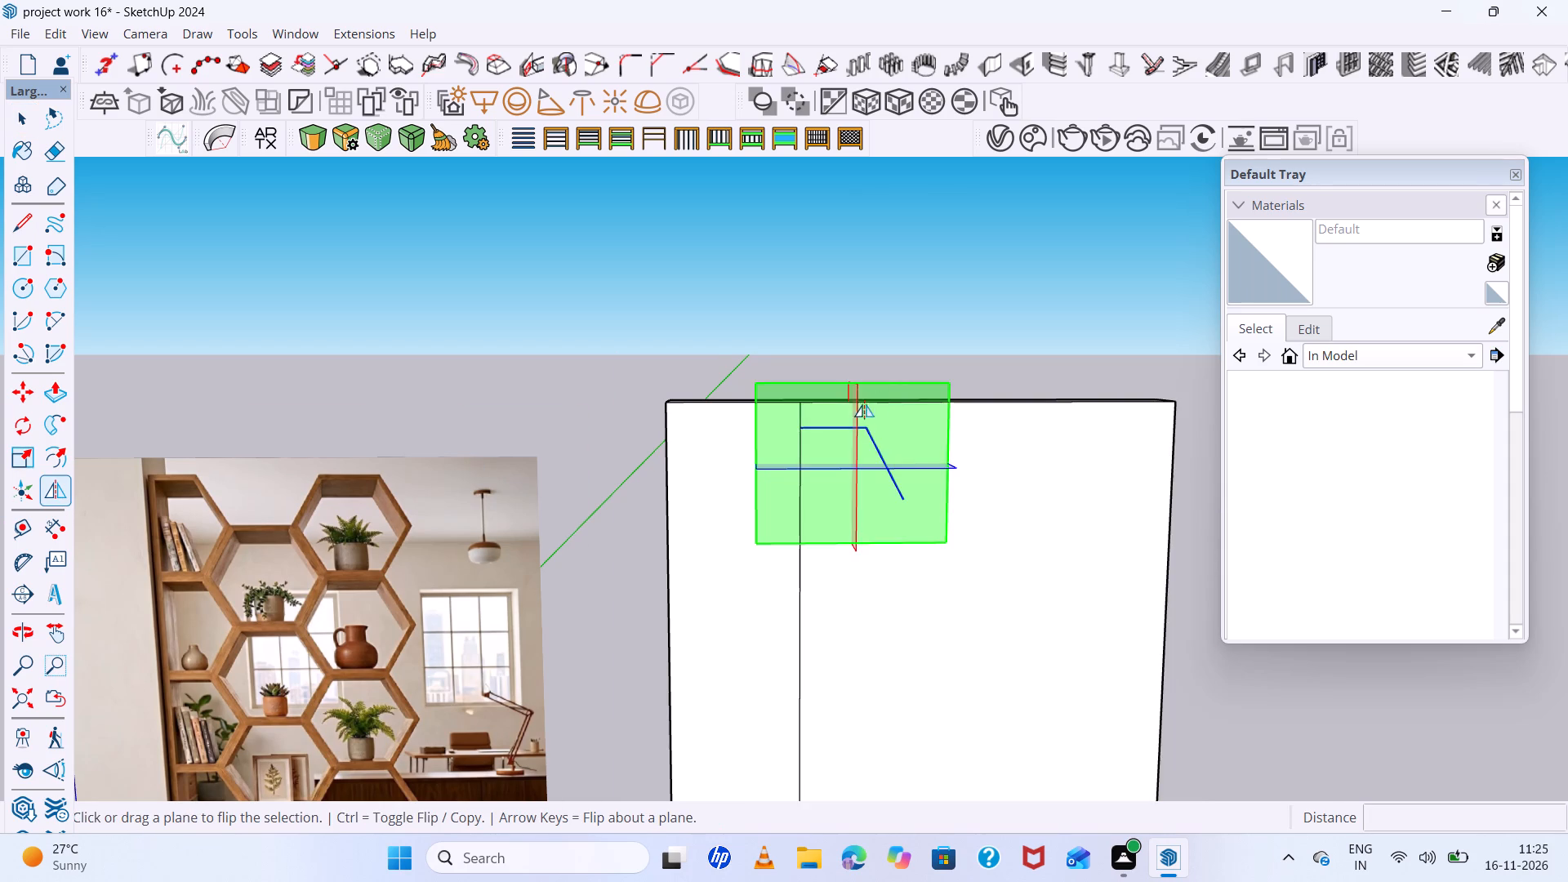
middle_drag(849, 419, 949, 539)
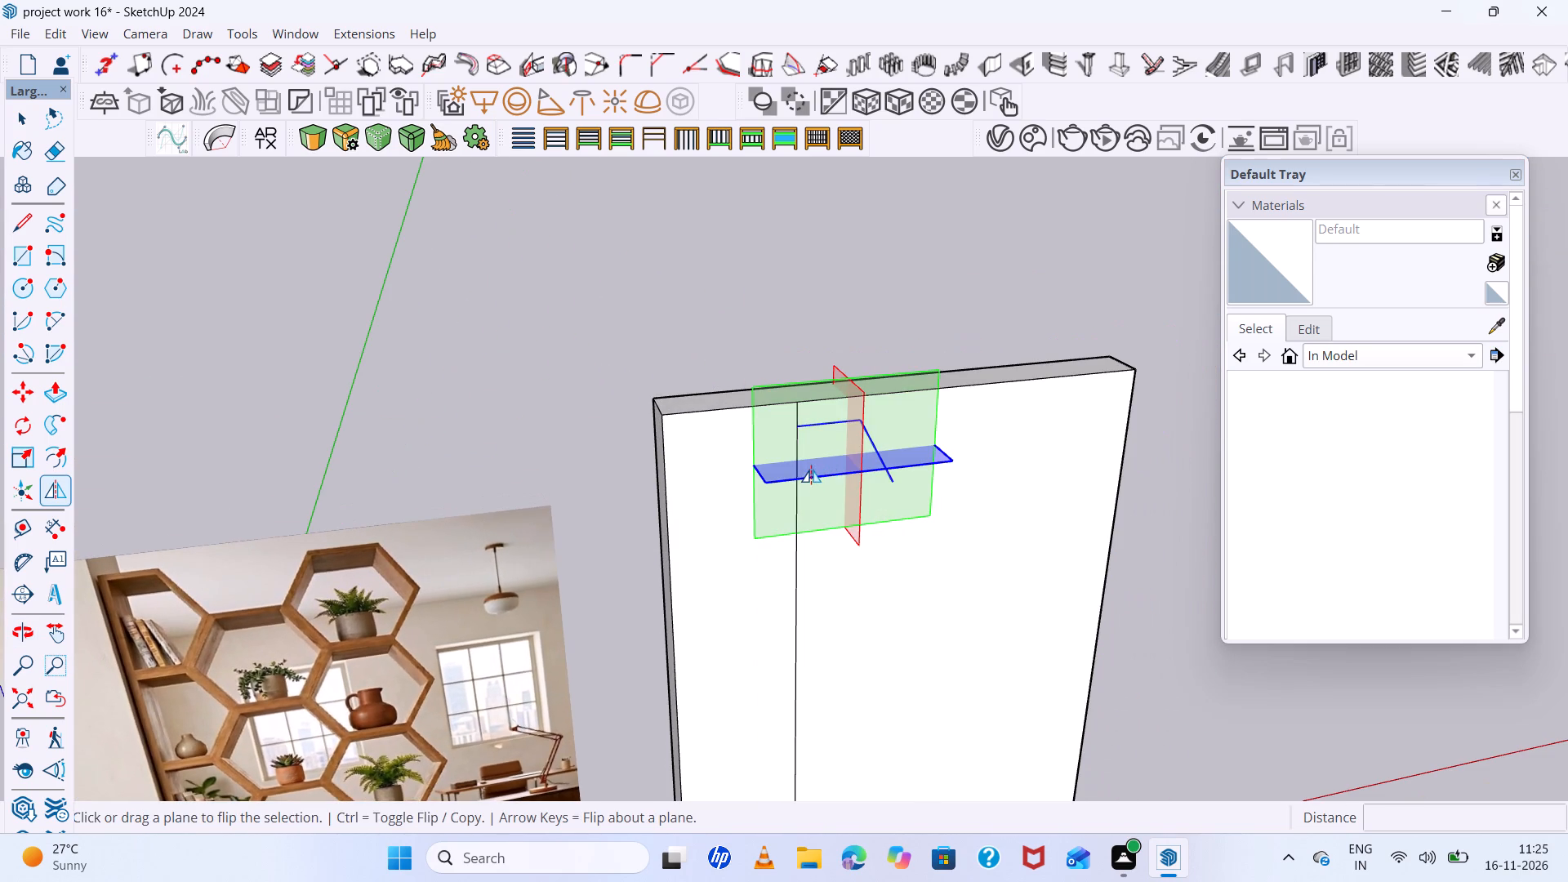
drag(811, 474, 799, 484)
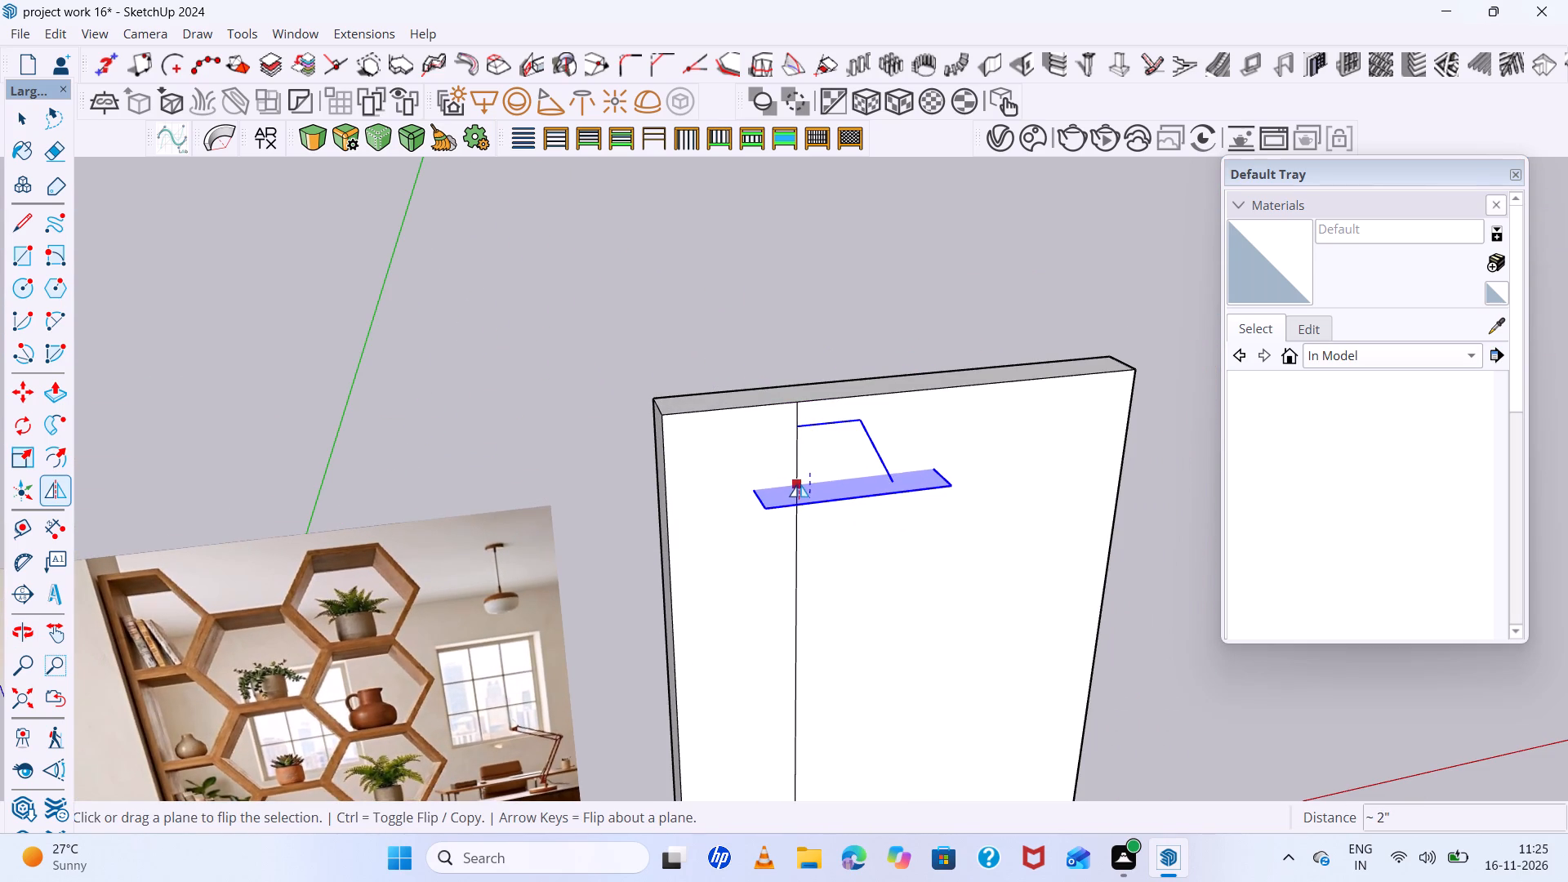
drag(799, 484, 798, 492)
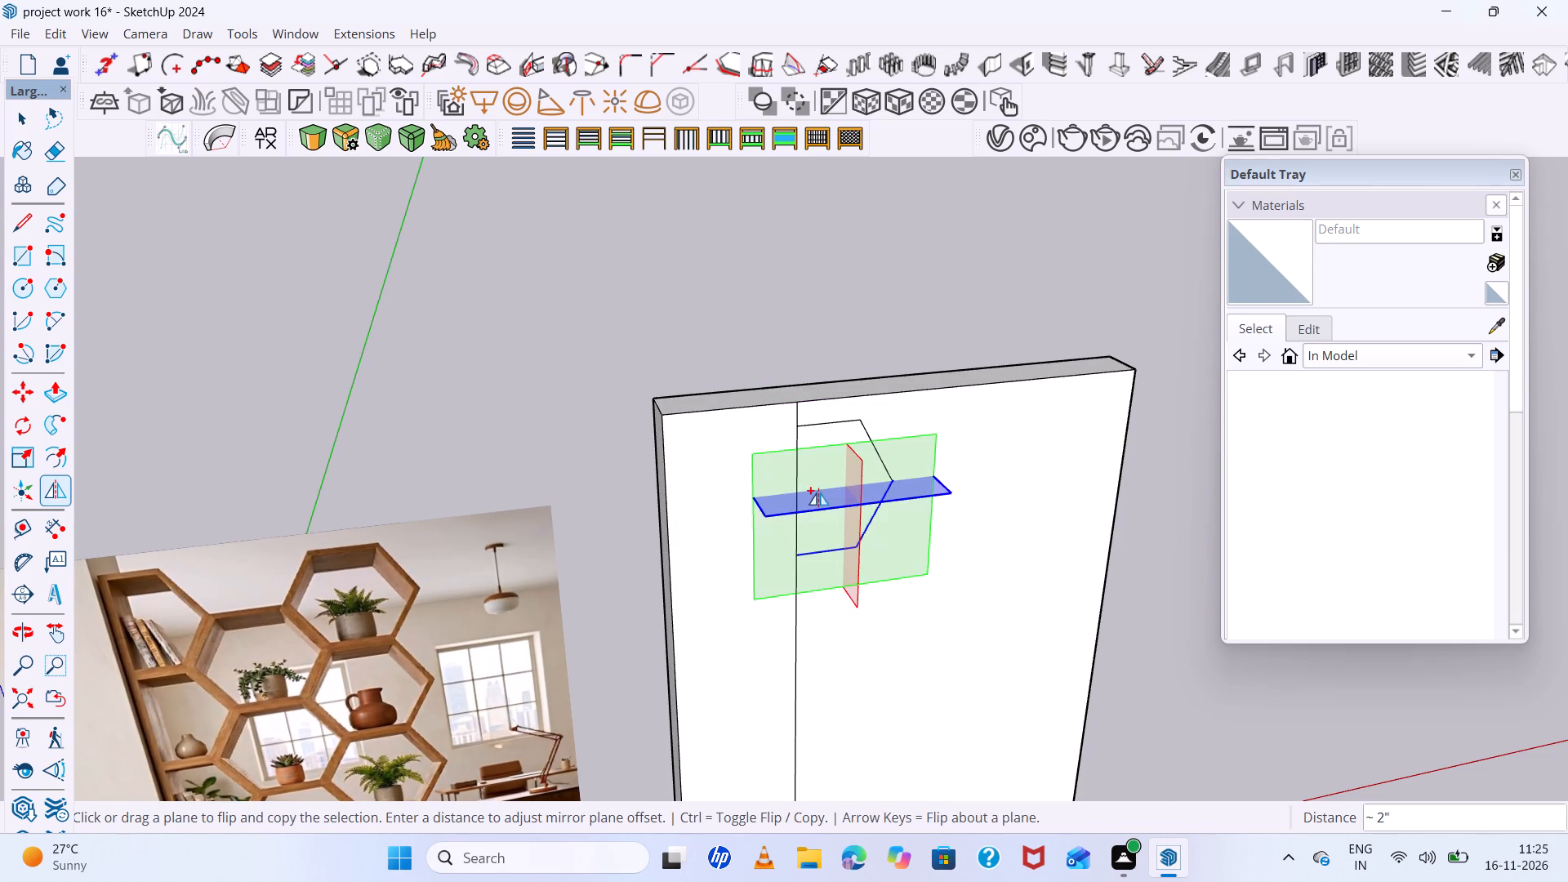
Copy the mirrored lower lines slightly downward so their upper end snaps to the lower end of the original slanted line.
scroll(895, 482, up, 5)
middle_drag(980, 471, 880, 403)
key(space)
scroll(789, 387, down, 6)
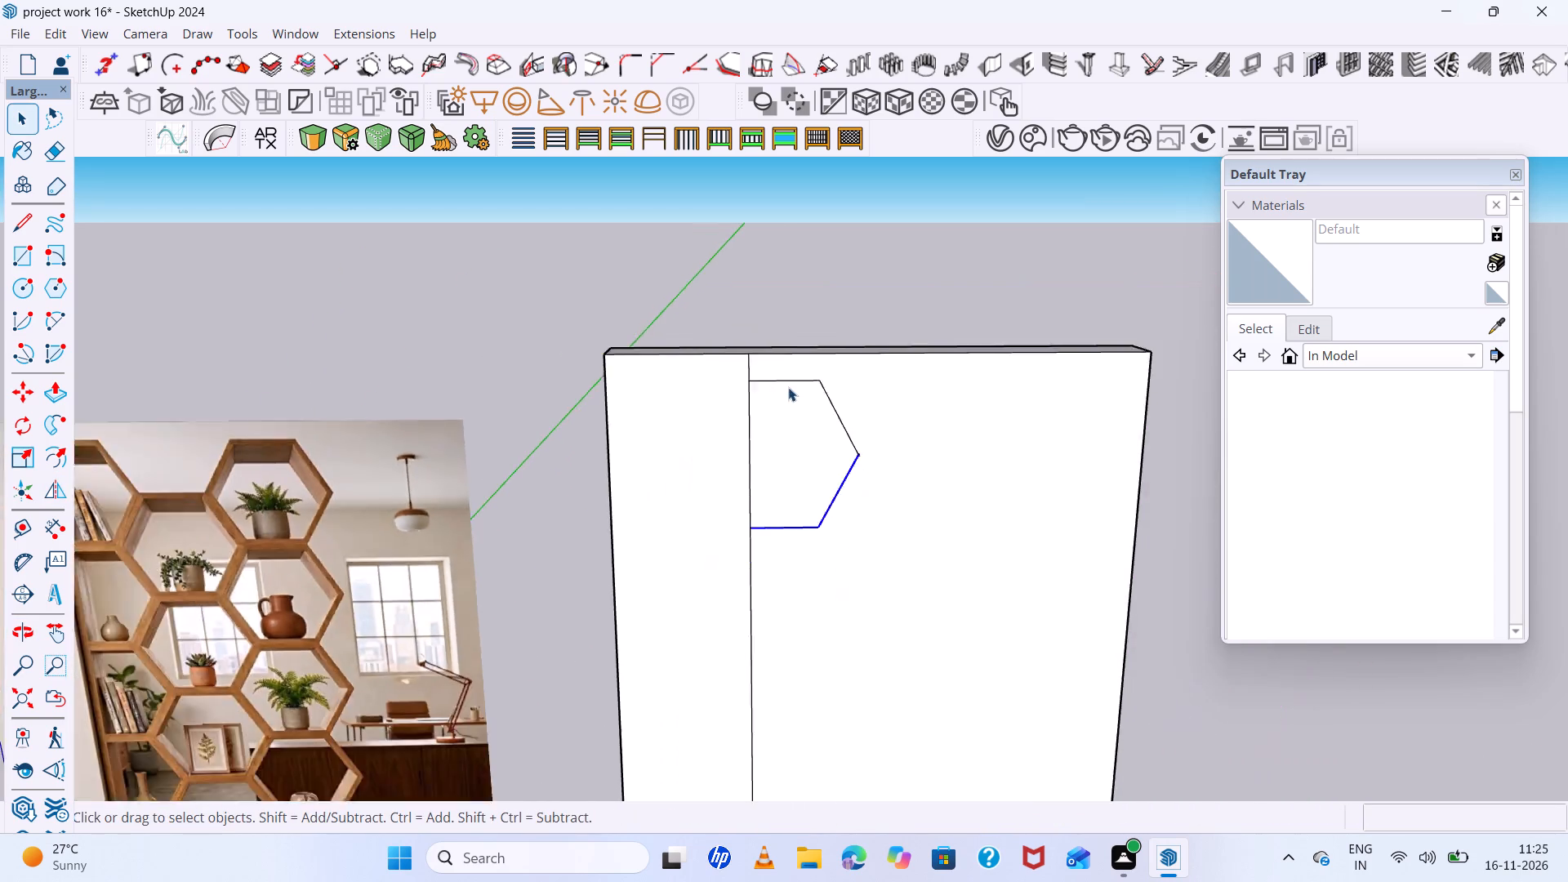
scroll(851, 437, up, 18)
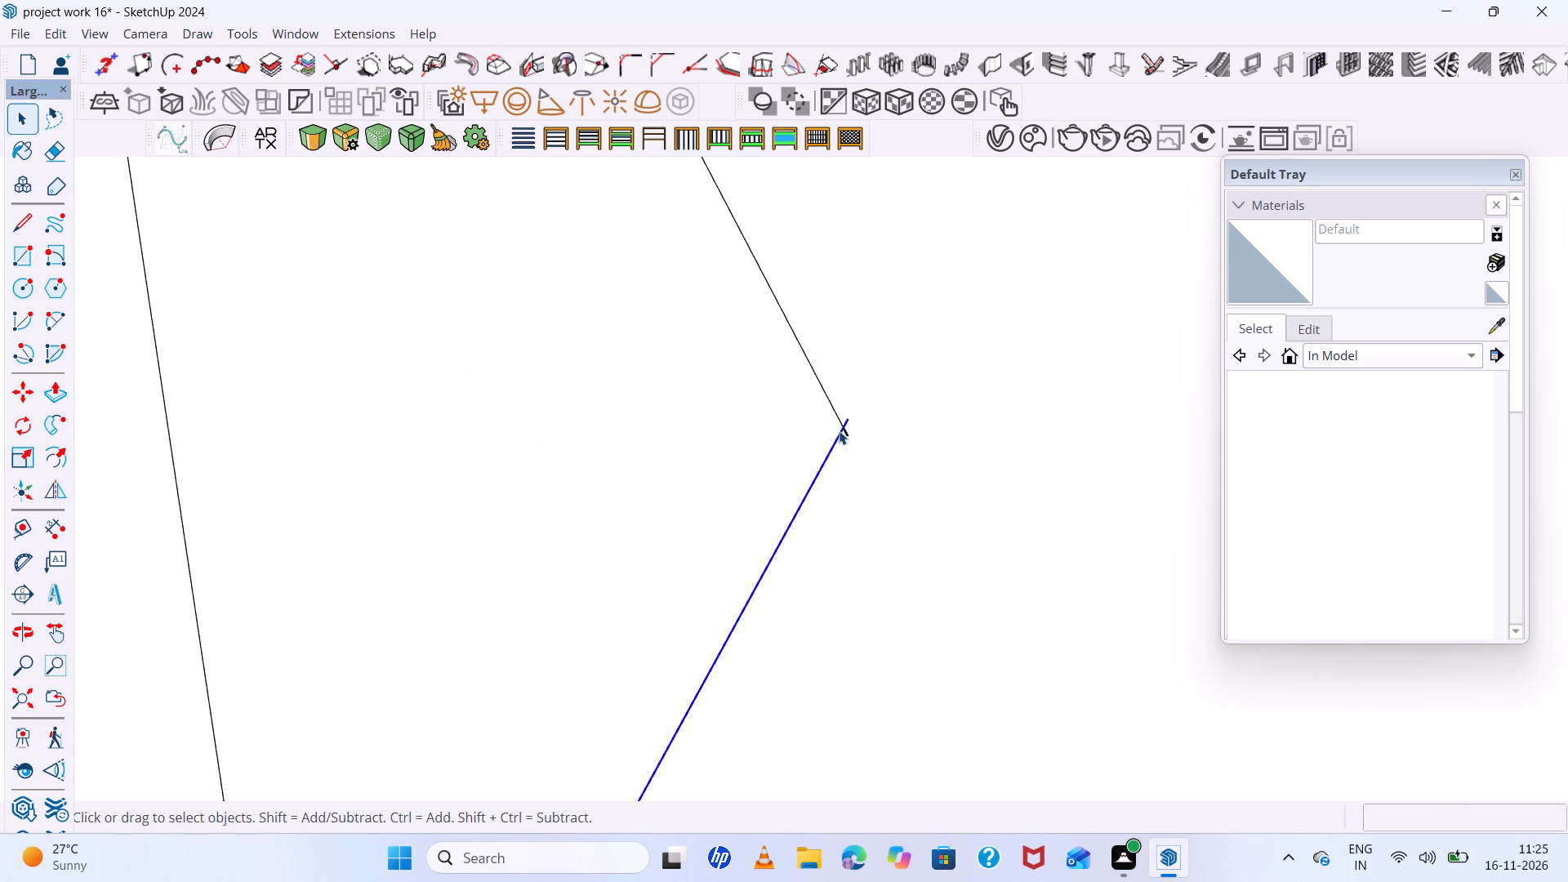
key(m)
scroll(858, 412, up, 6)
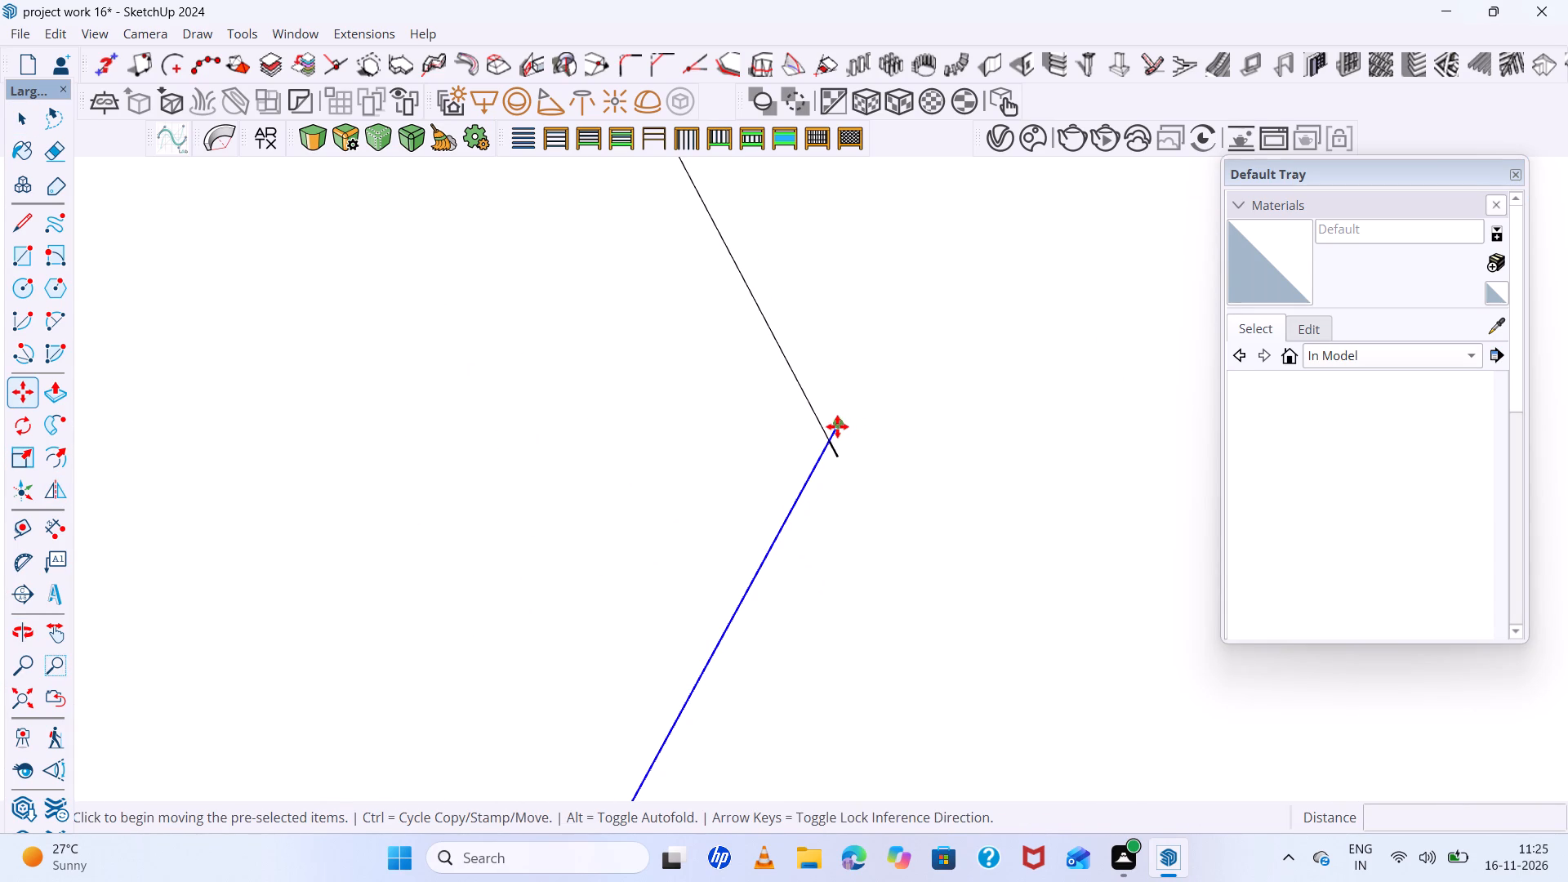
click(837, 425)
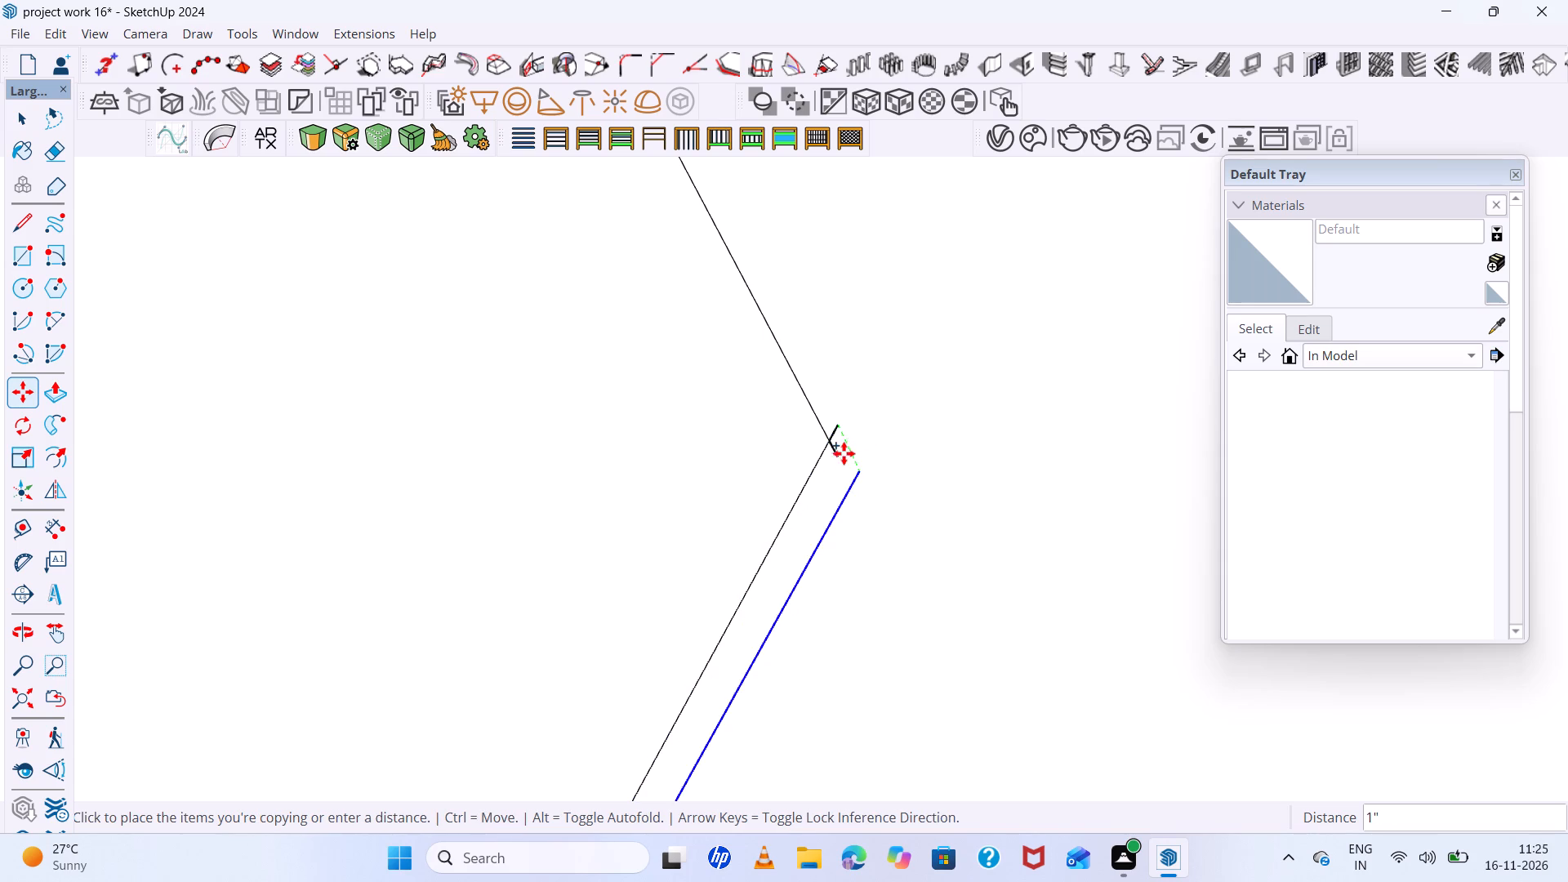
click(835, 457)
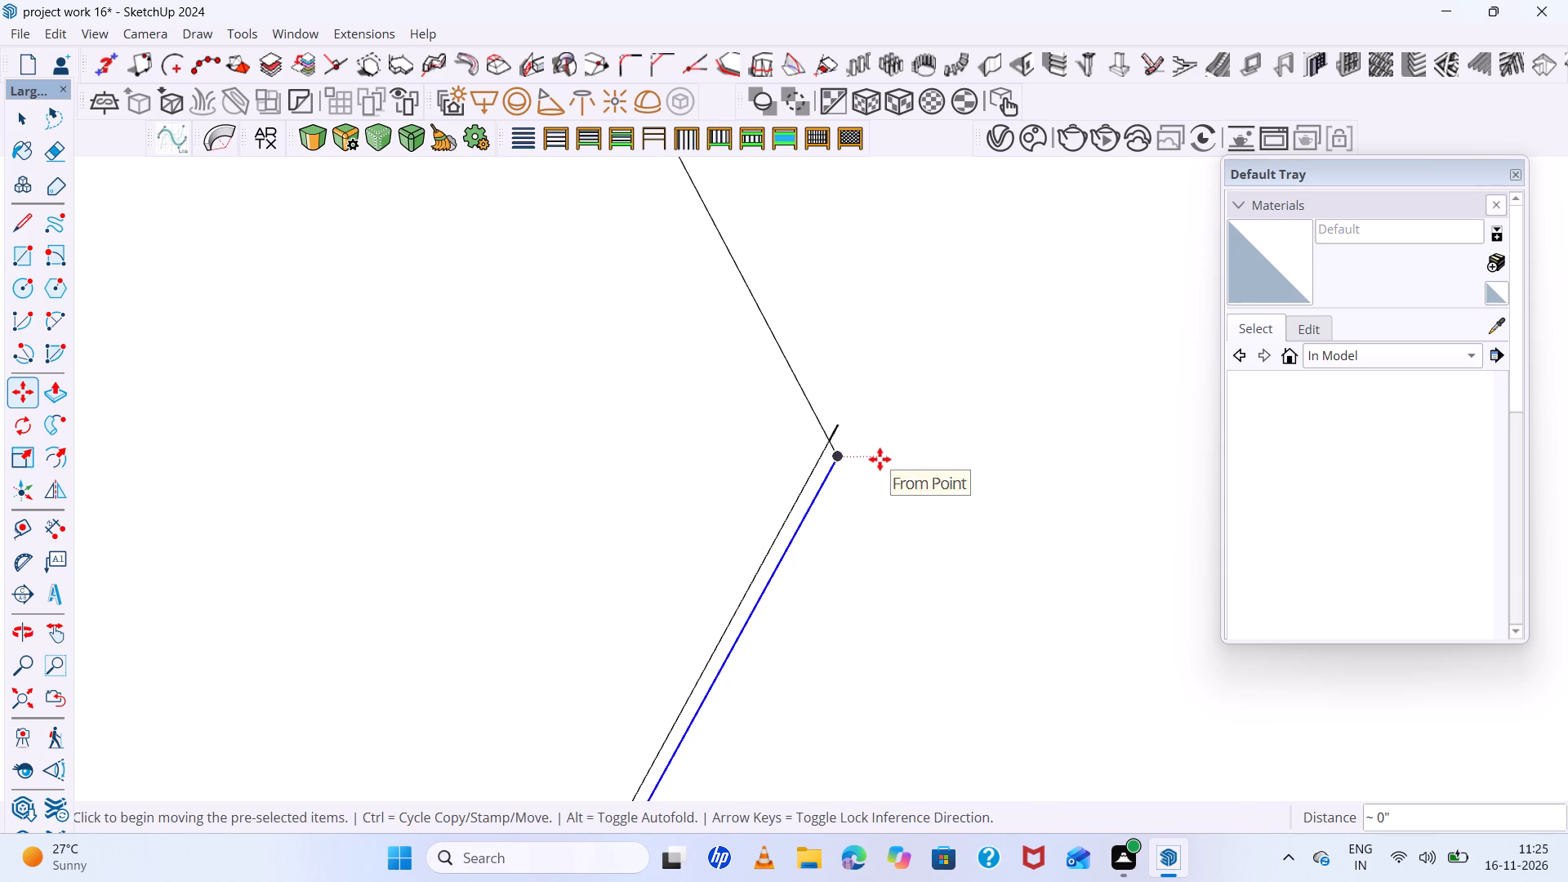
Erase the first mirrored slanted line, its protruding stub and its horizontal line, keeping only the aligned copy of the lower half.
key(e)
scroll(843, 434, up, 4)
click(834, 428)
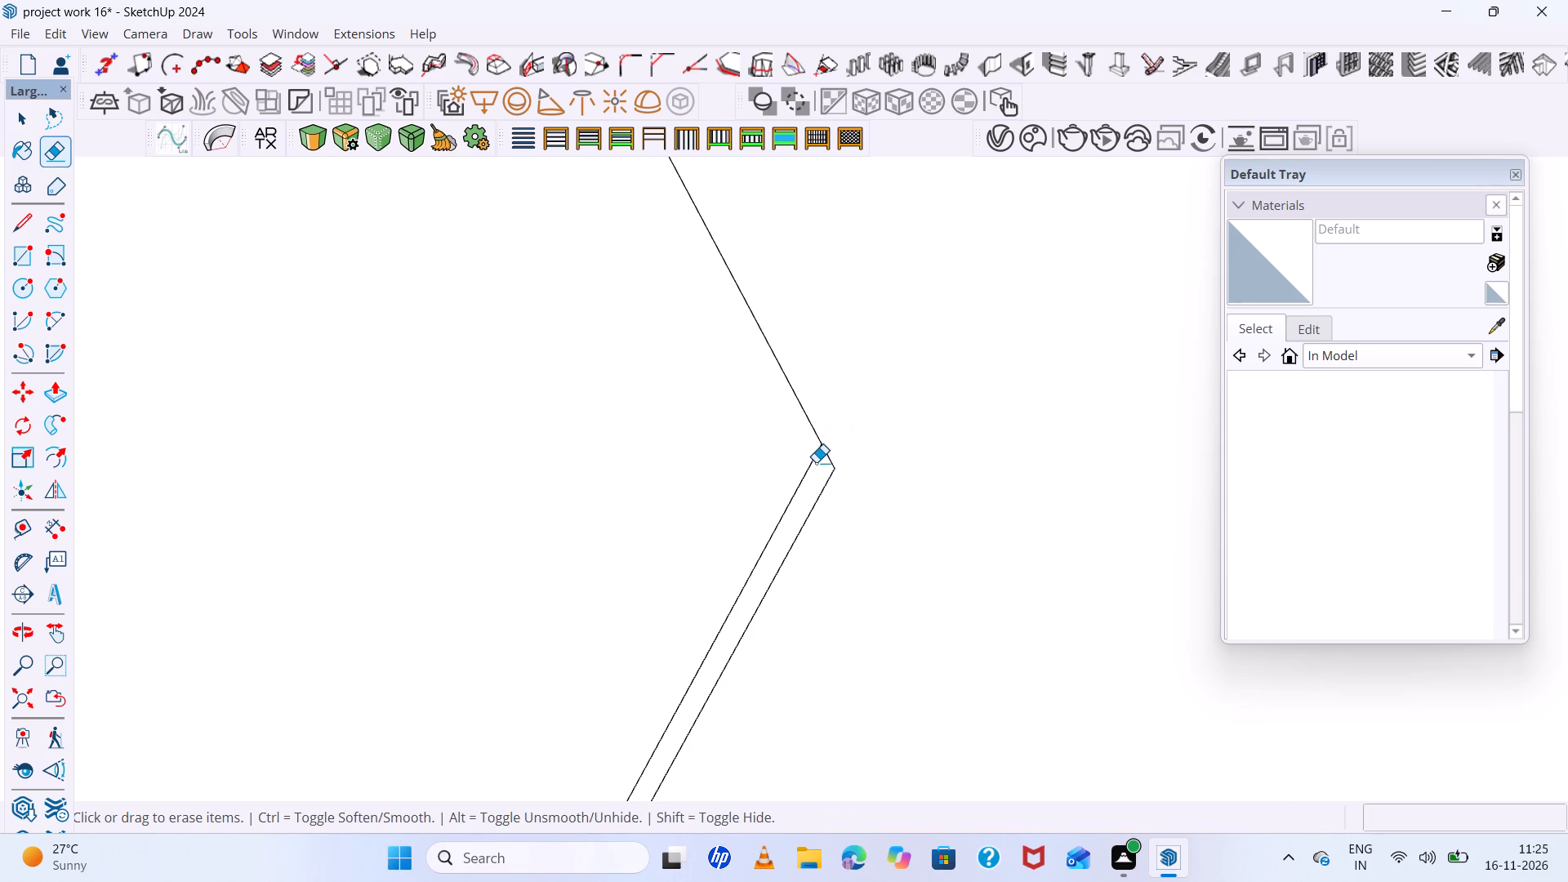
click(816, 462)
scroll(898, 448, down, 20)
scroll(898, 448, down, 3)
scroll(797, 556, up, 5)
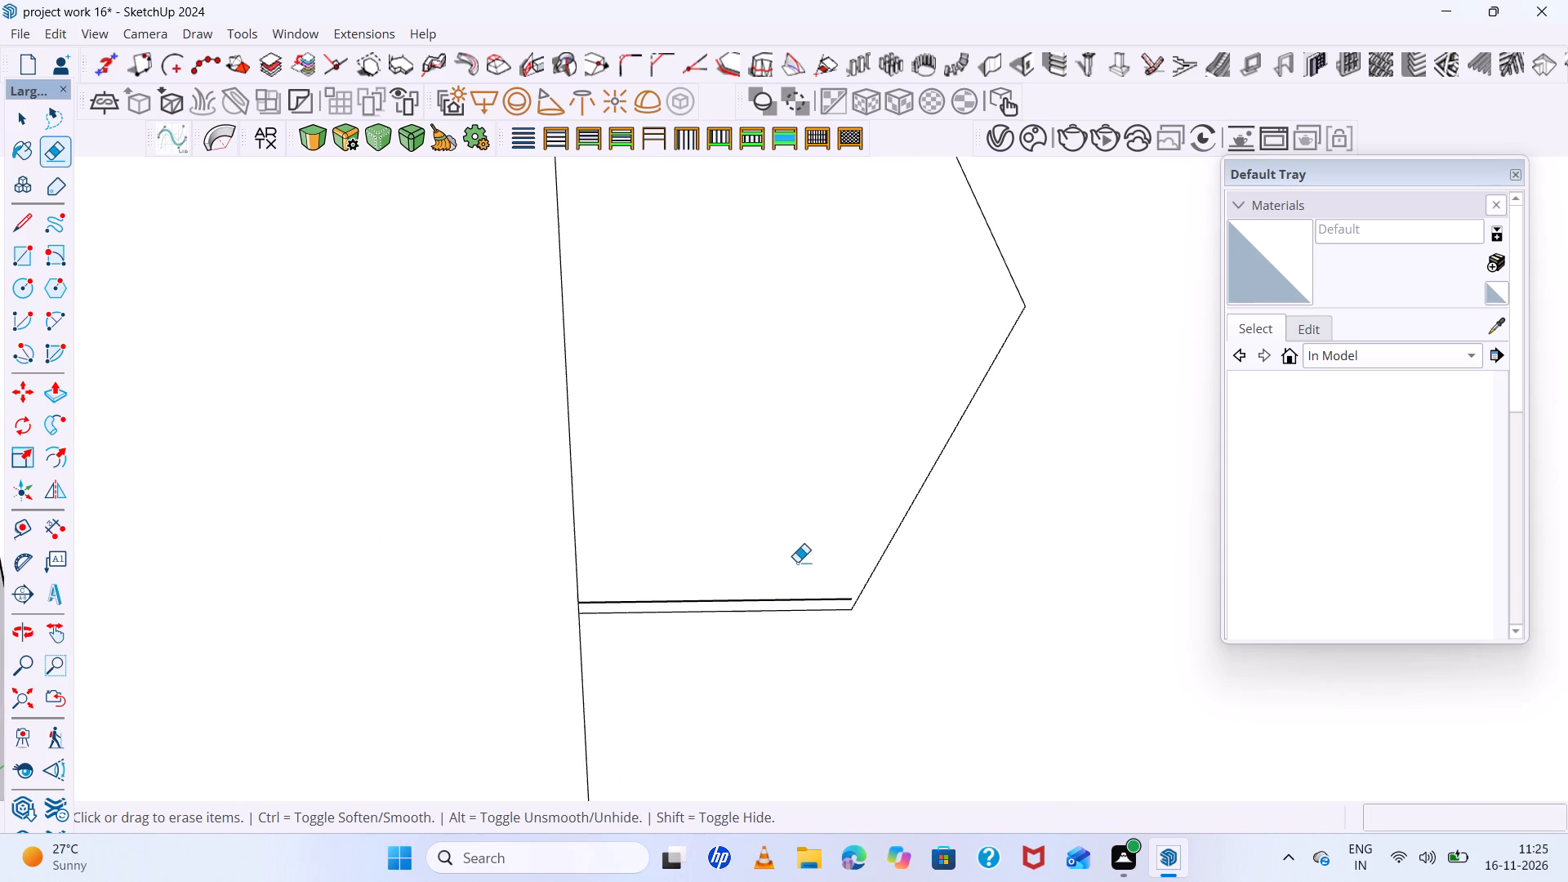
scroll(797, 562, up, 7)
click(806, 612)
scroll(797, 581, down, 16)
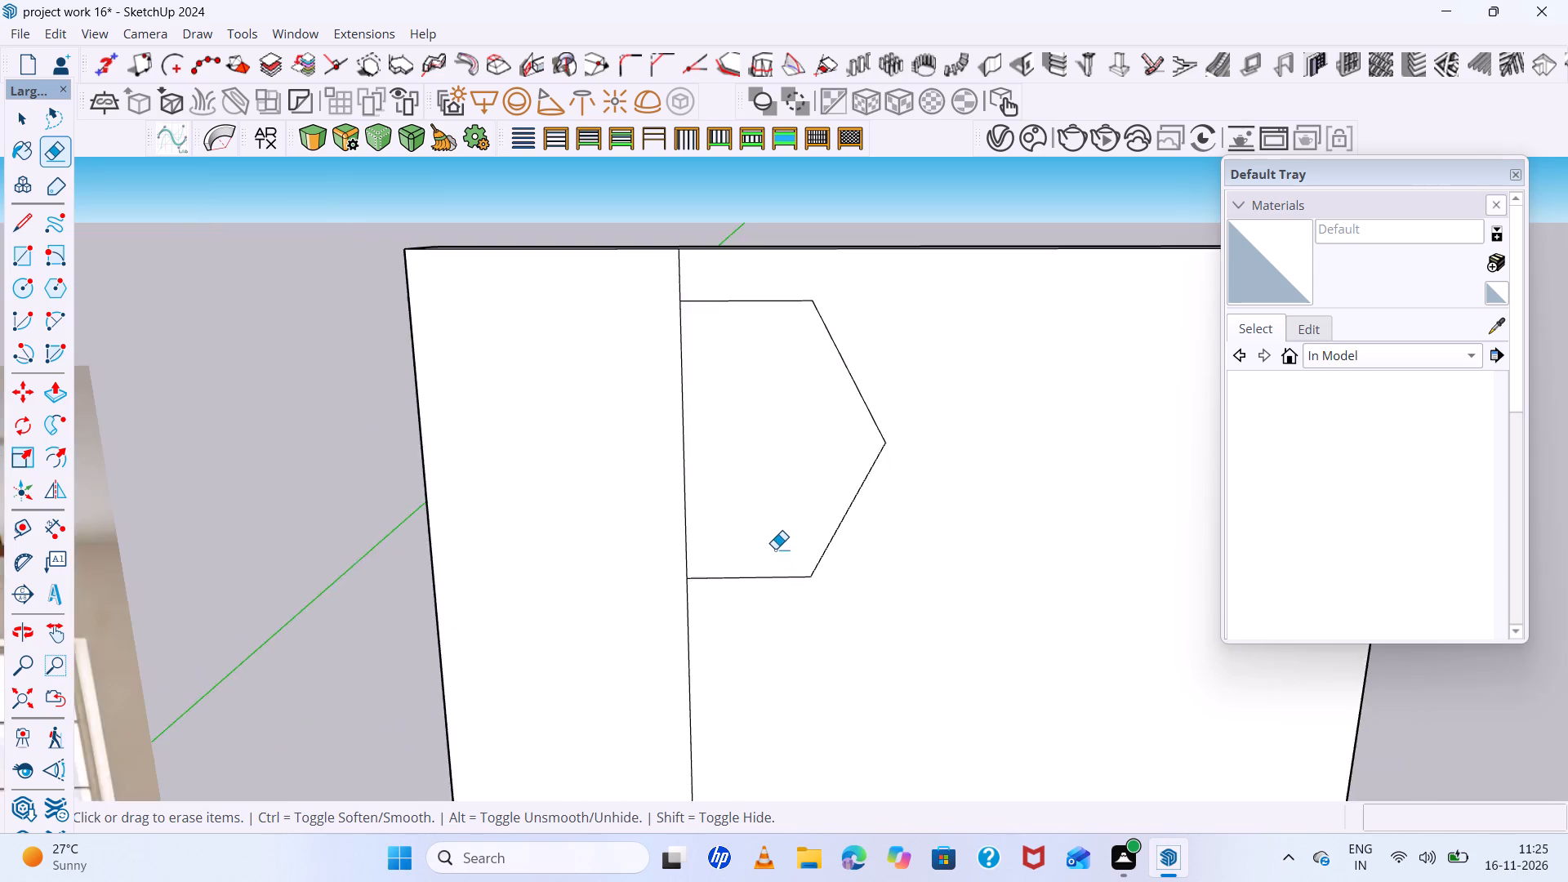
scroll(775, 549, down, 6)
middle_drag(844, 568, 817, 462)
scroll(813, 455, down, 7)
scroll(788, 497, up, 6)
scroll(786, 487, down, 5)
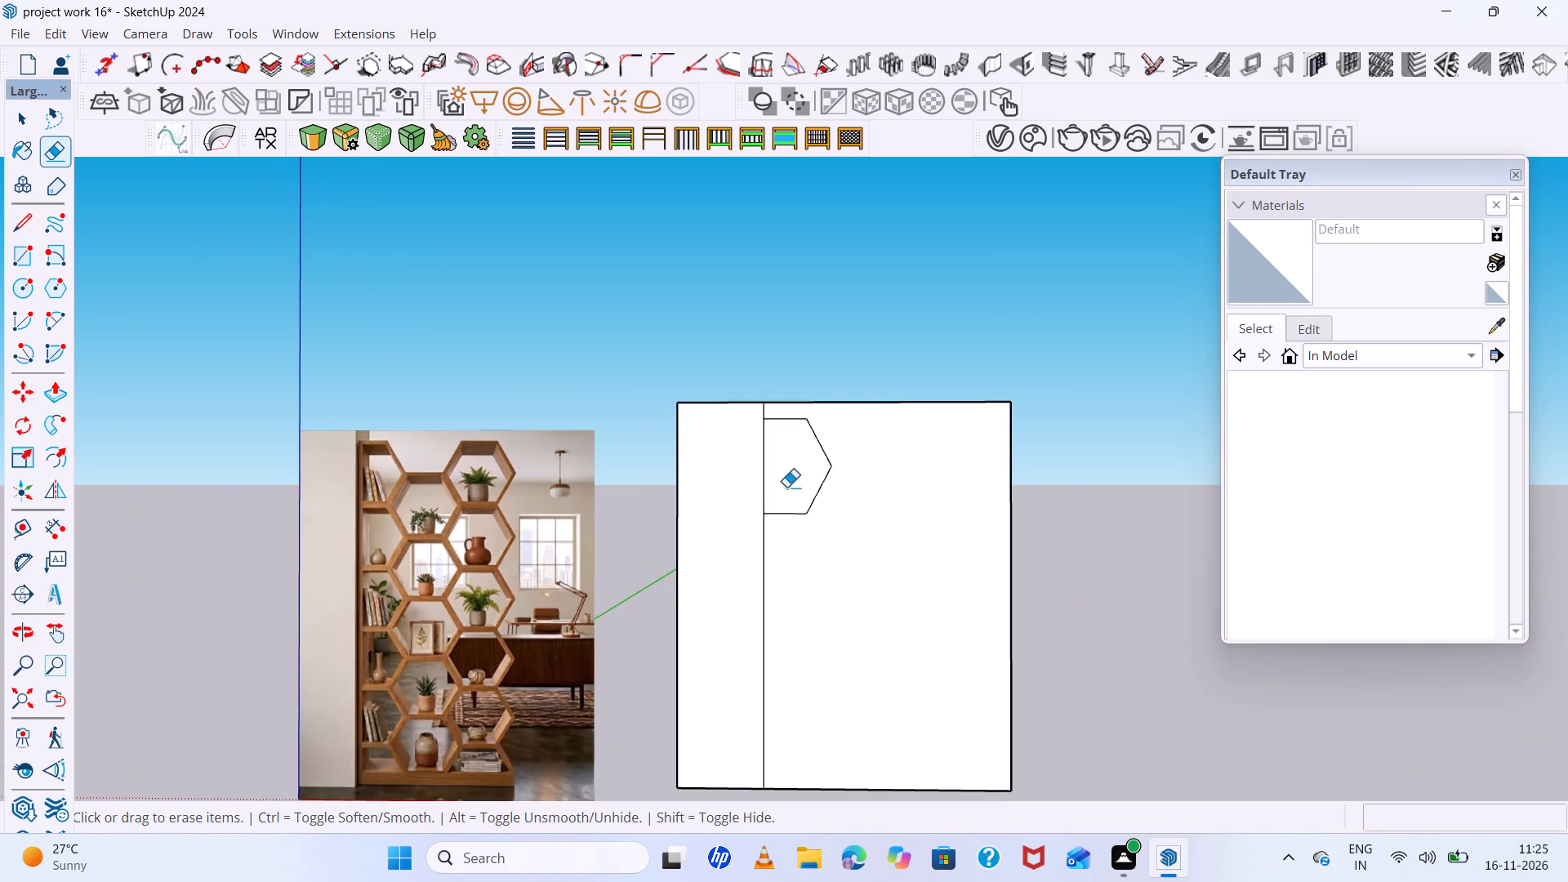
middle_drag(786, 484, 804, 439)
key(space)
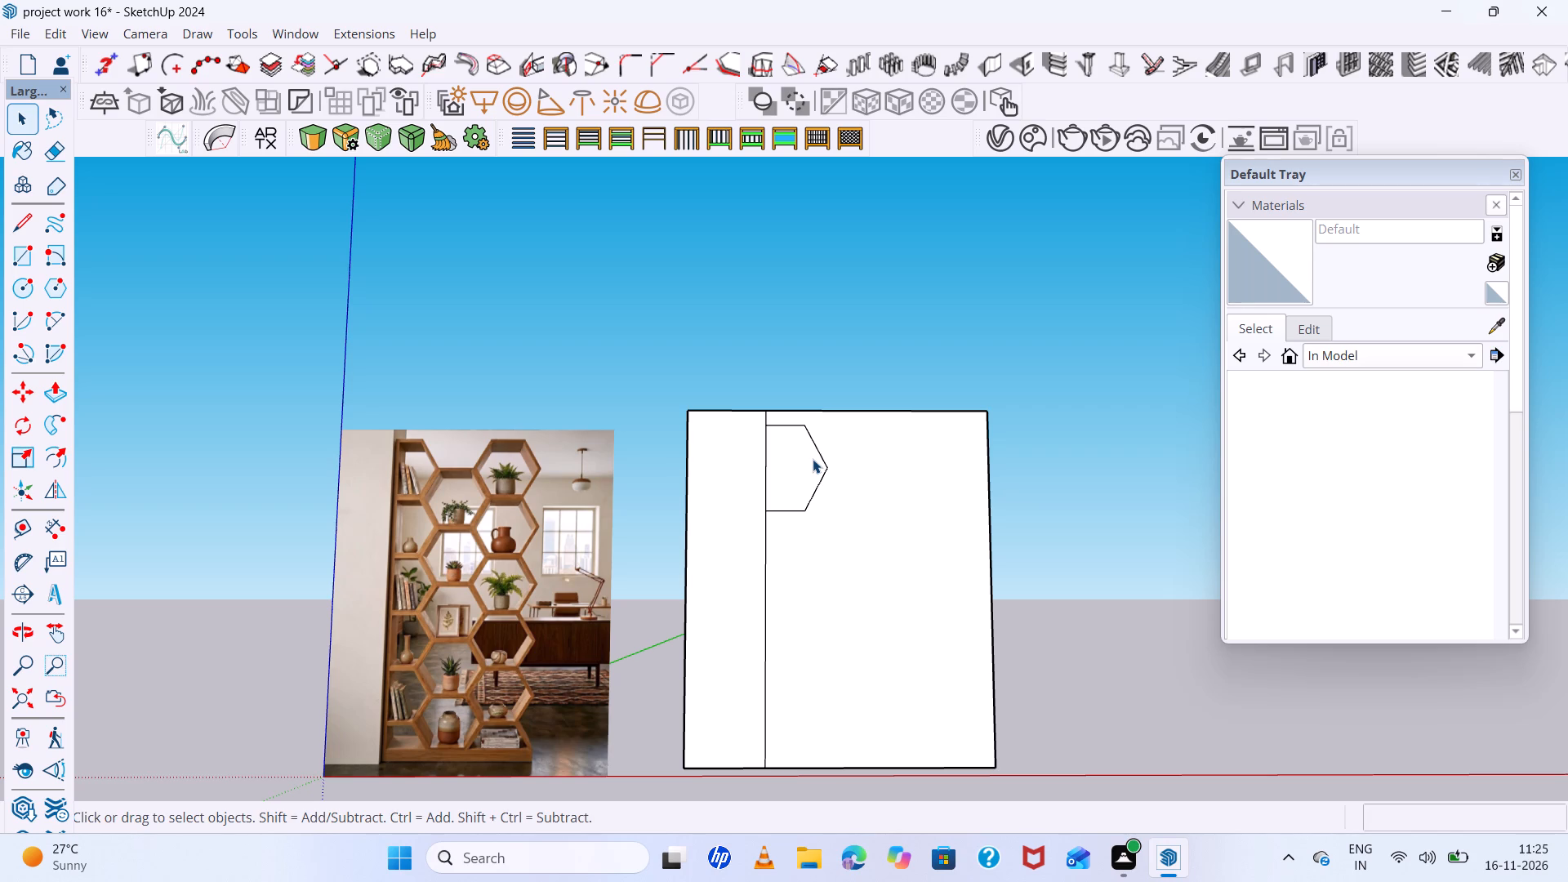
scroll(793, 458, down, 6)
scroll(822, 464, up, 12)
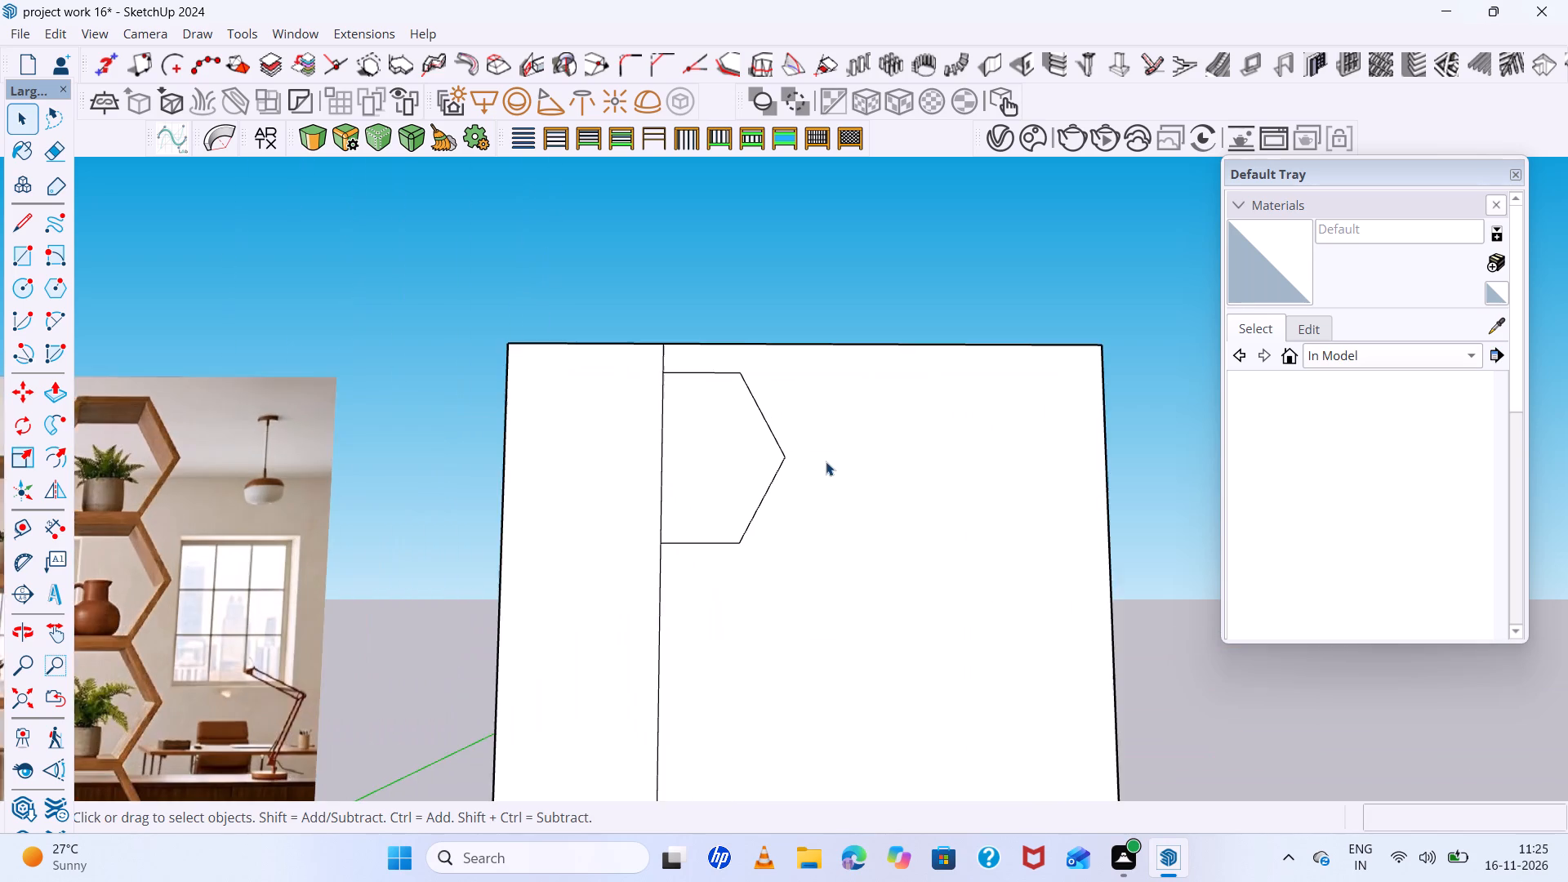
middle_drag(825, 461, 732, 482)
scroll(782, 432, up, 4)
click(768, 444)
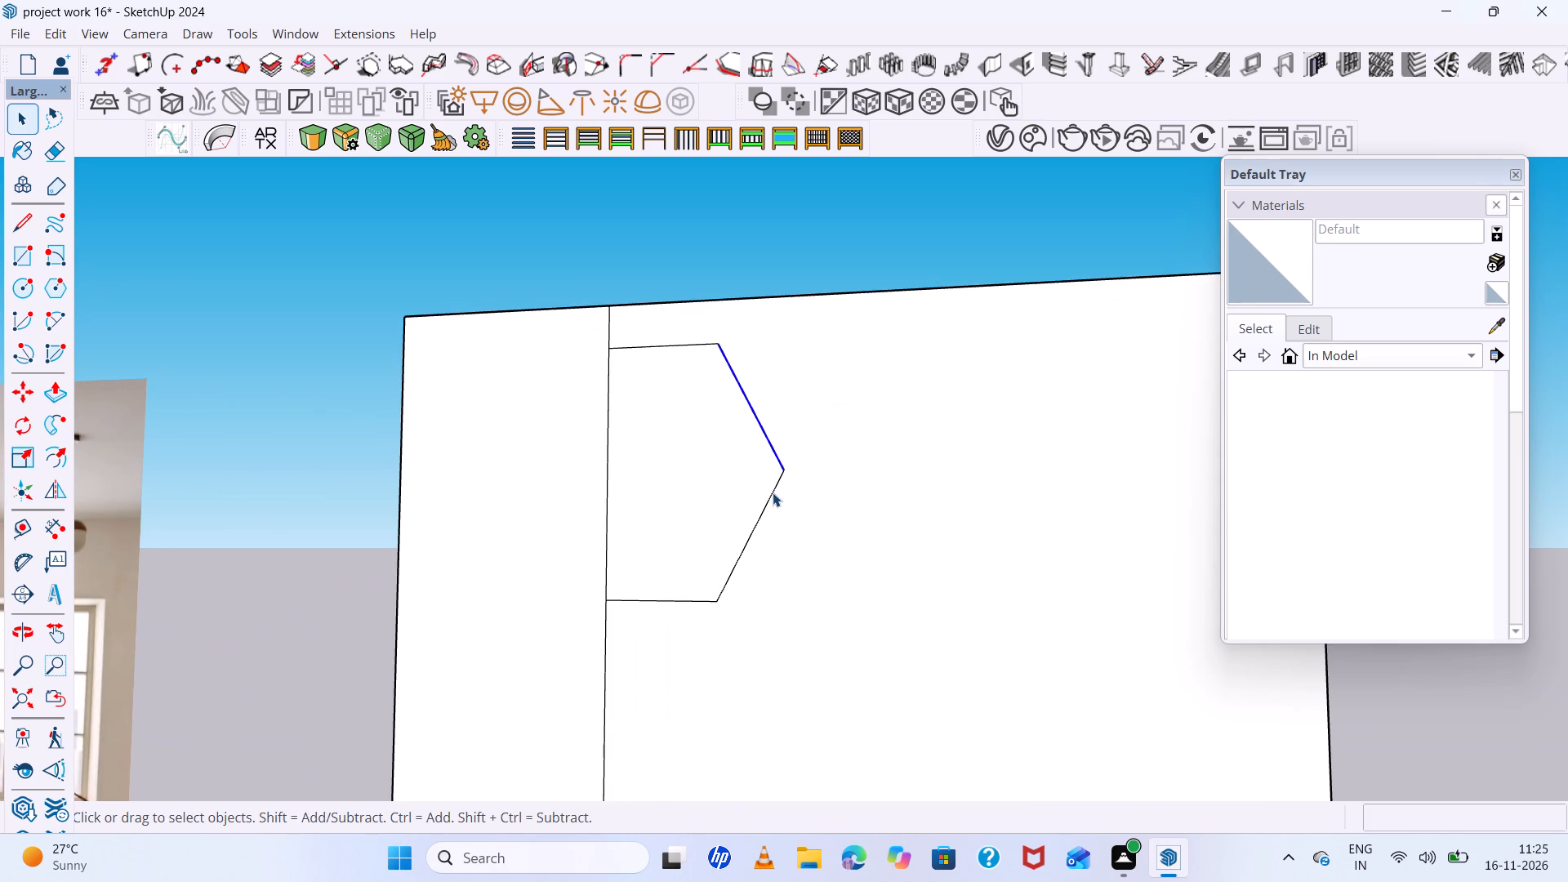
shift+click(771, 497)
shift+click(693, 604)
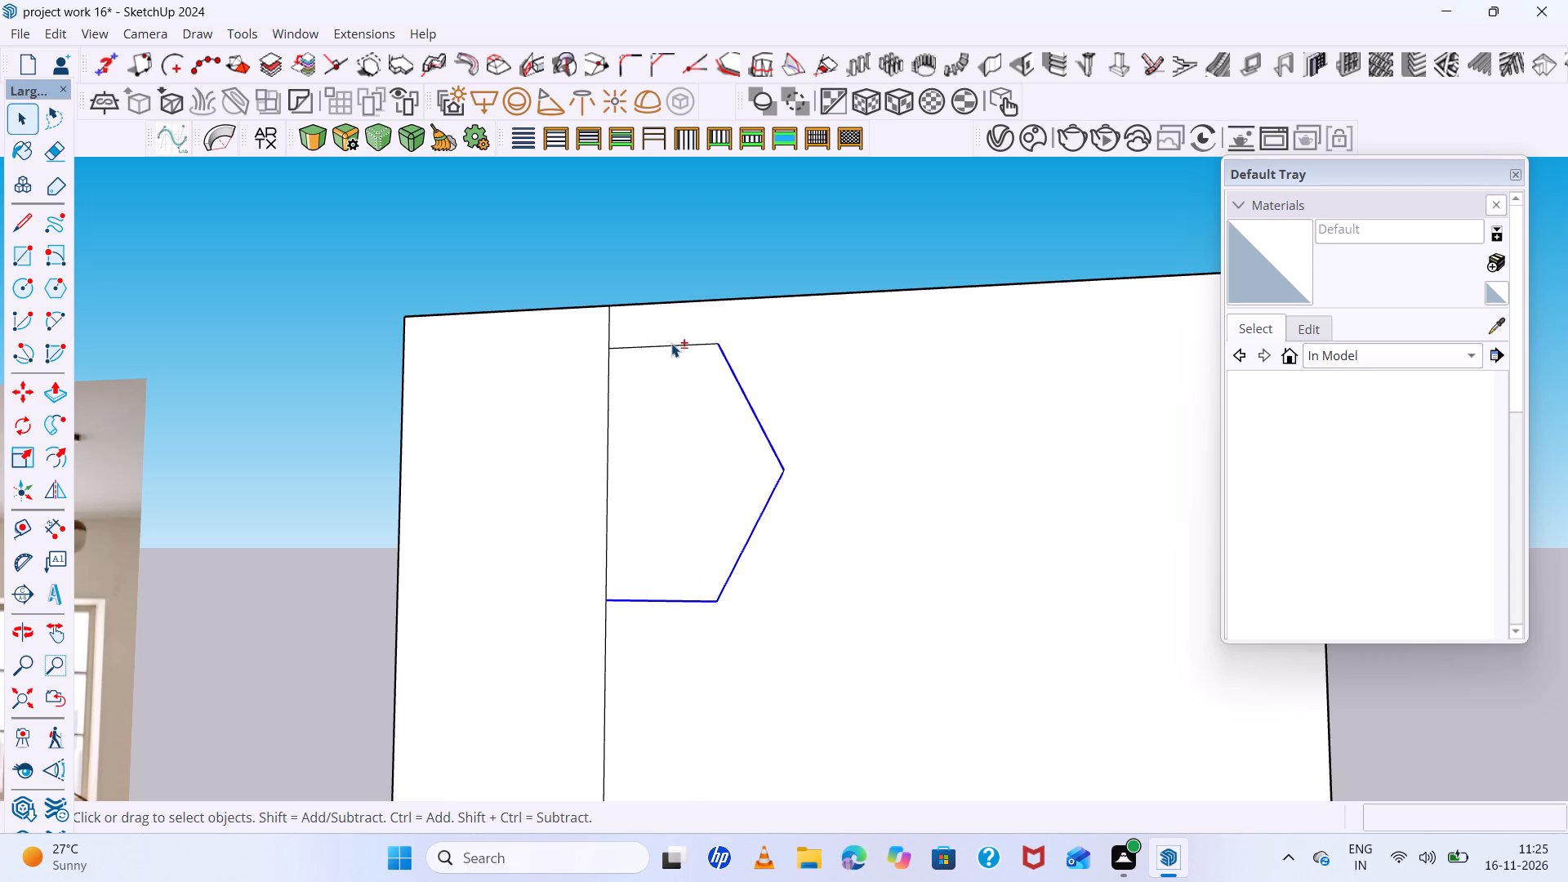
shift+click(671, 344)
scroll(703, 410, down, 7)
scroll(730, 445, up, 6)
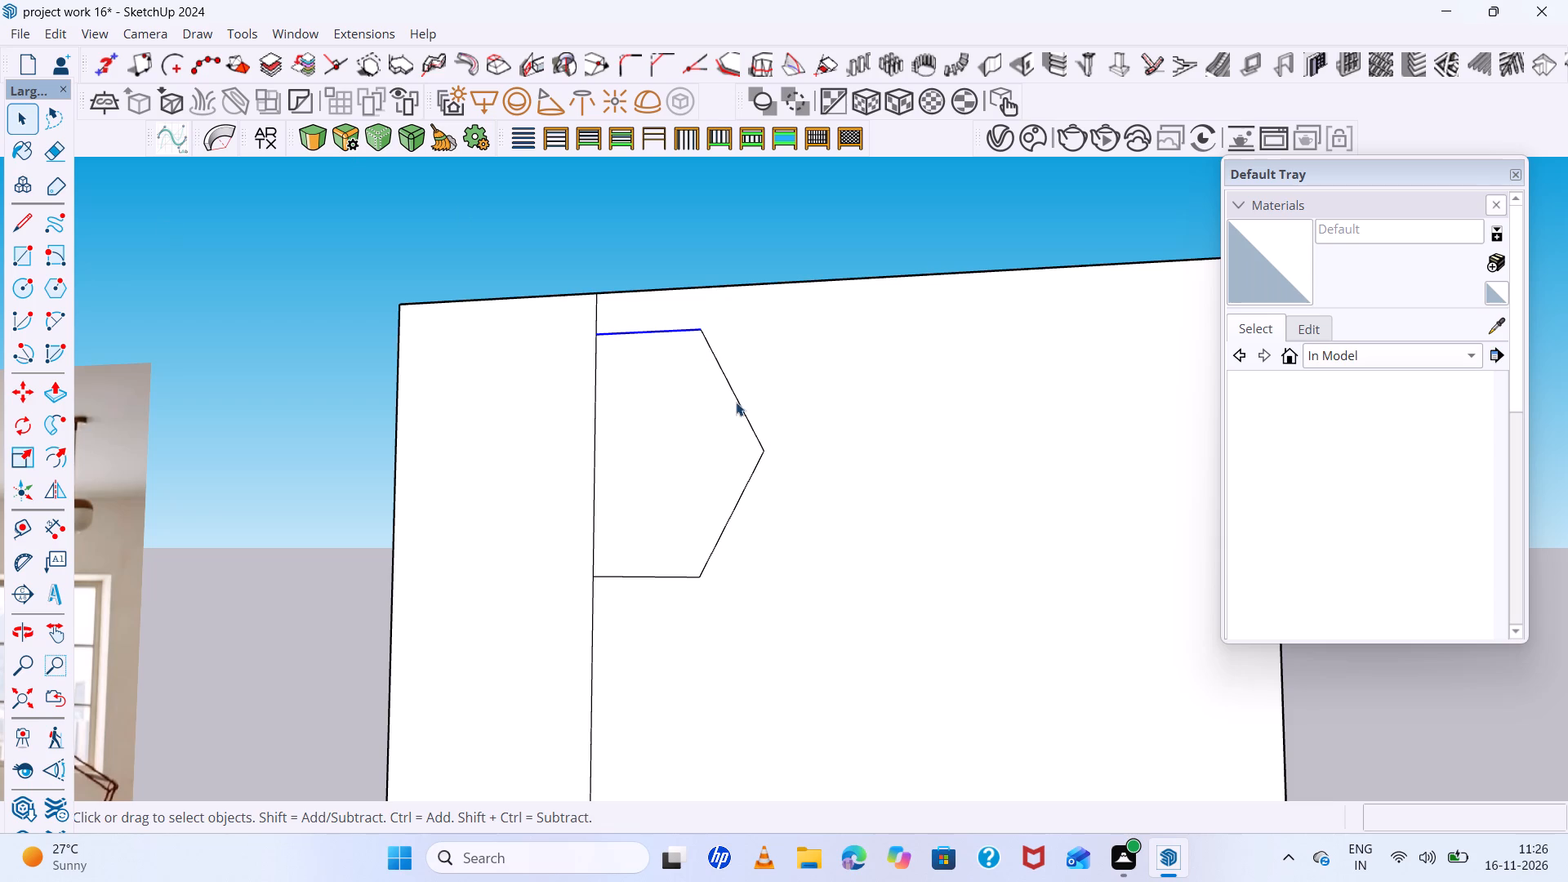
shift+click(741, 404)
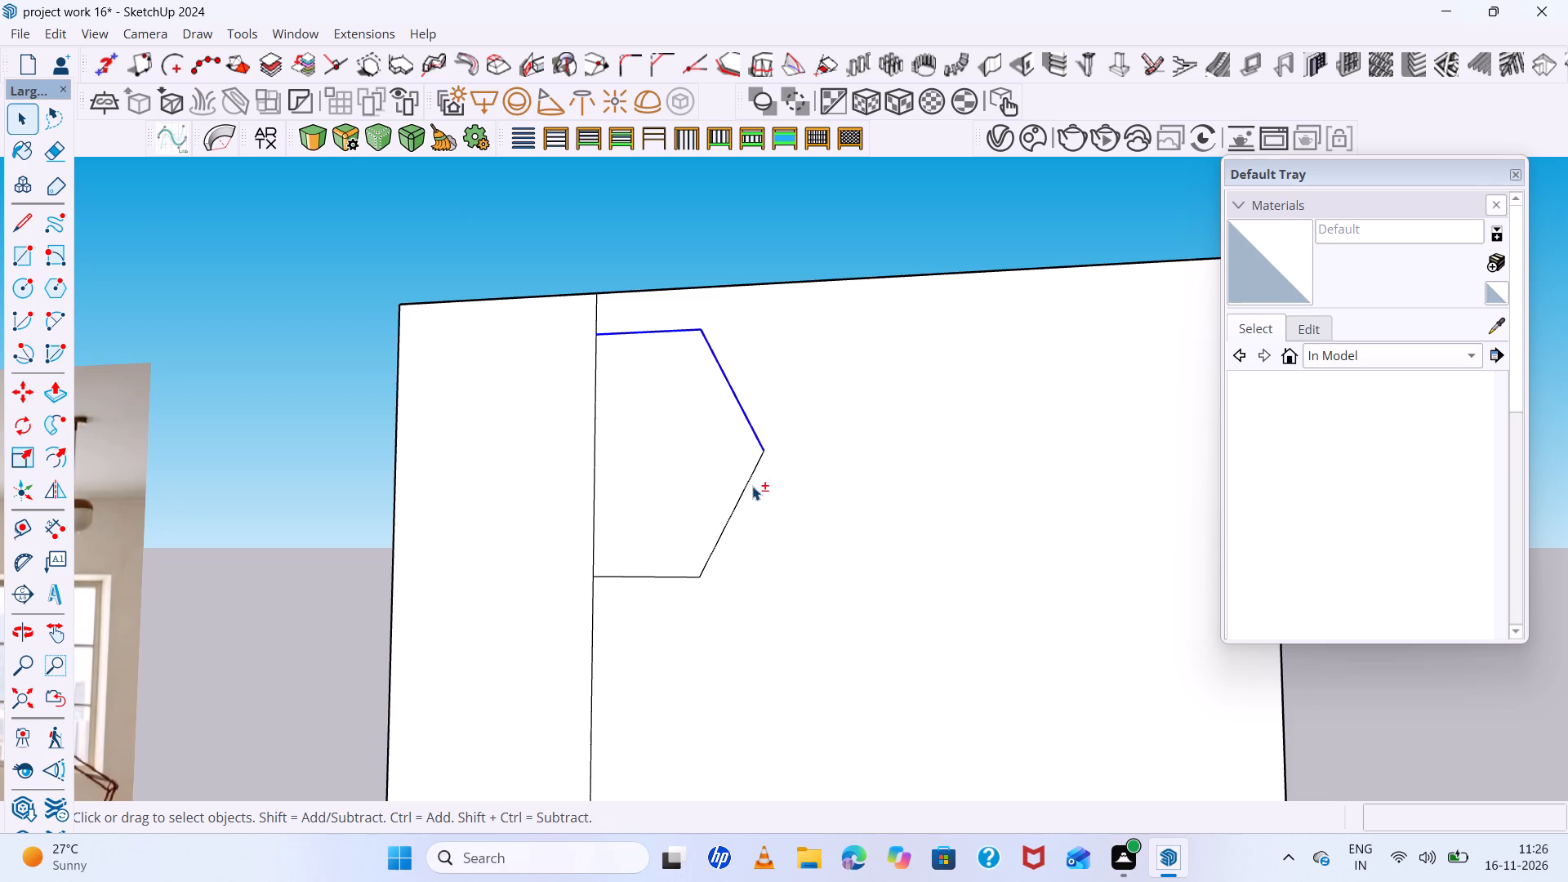
Select all four edges of the half-hexagon and scale them down uniformly towards its lower corner on the dividing line.
click(749, 475)
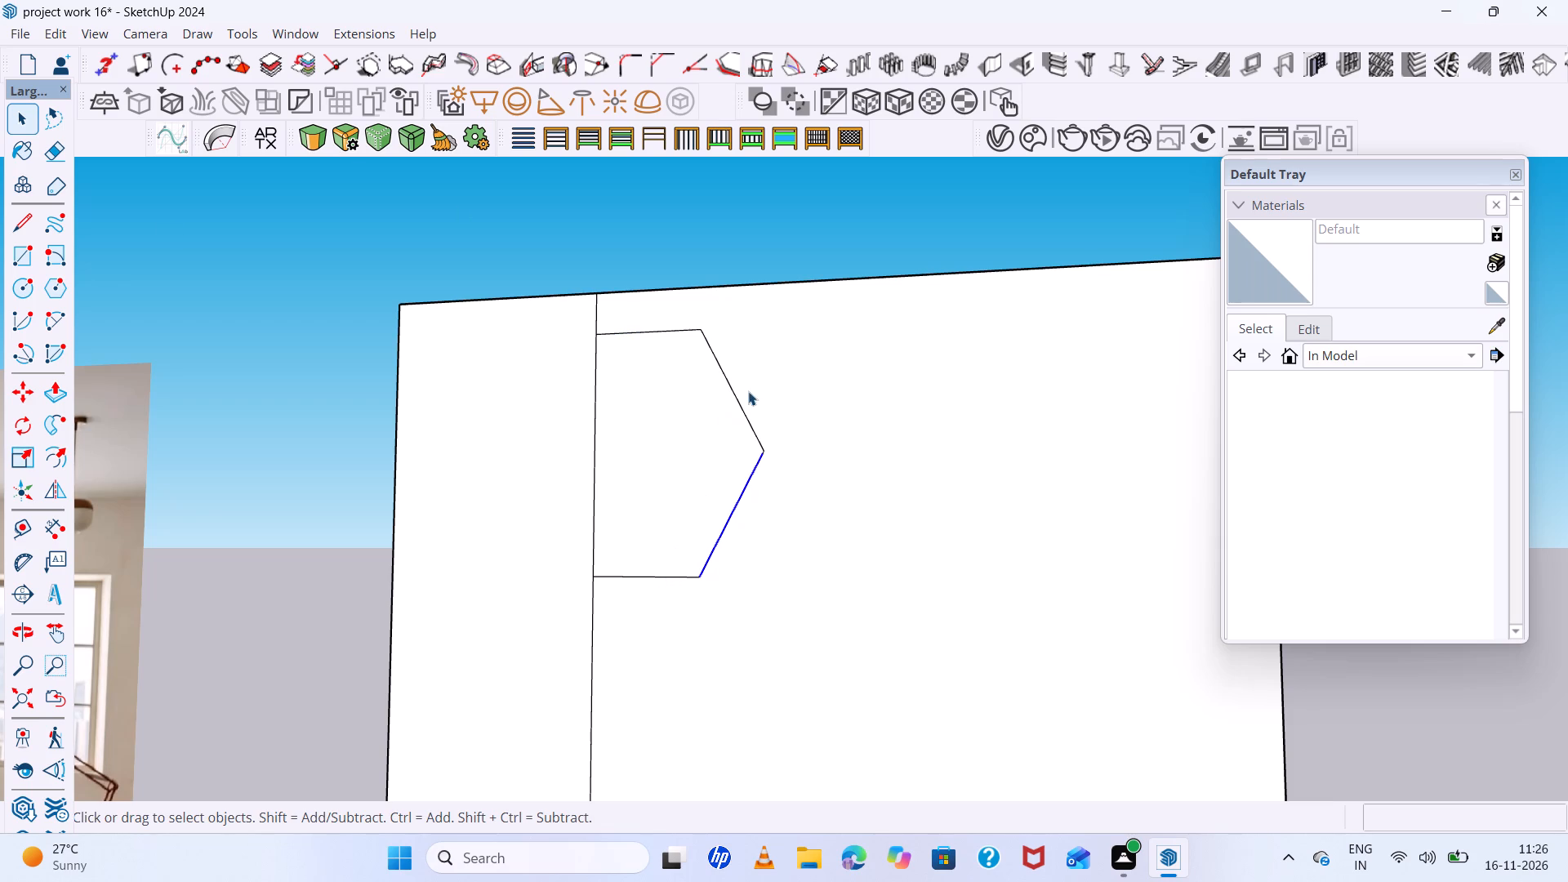
shift+click(738, 403)
shift+click(683, 329)
shift+click(670, 575)
scroll(670, 575, down, 7)
scroll(690, 462, up, 6)
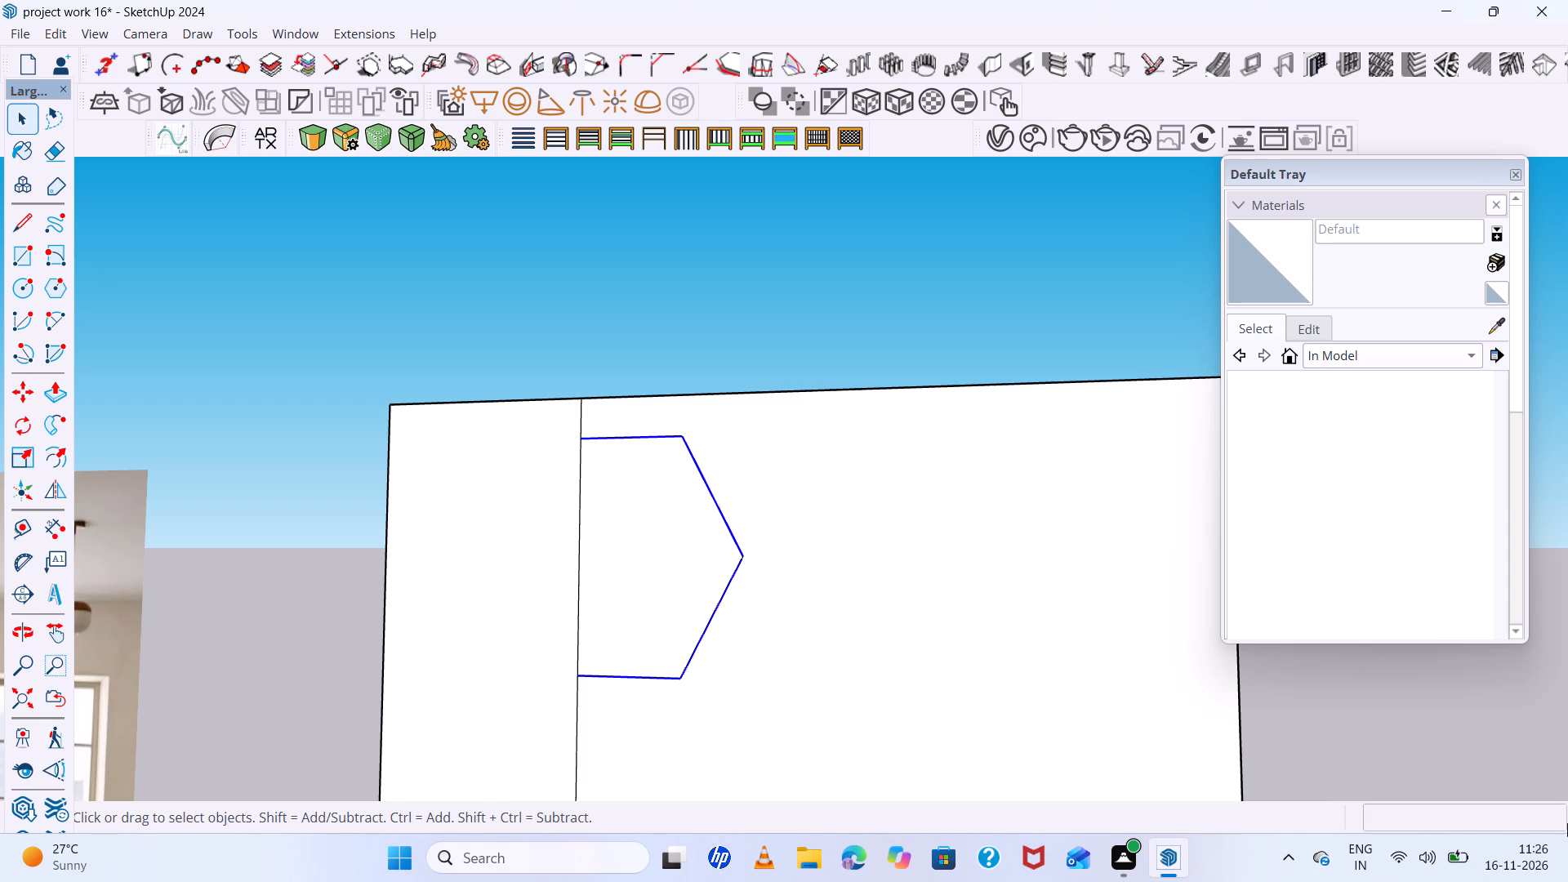
scroll(830, 633, down, 7)
middle_drag(833, 631, 871, 700)
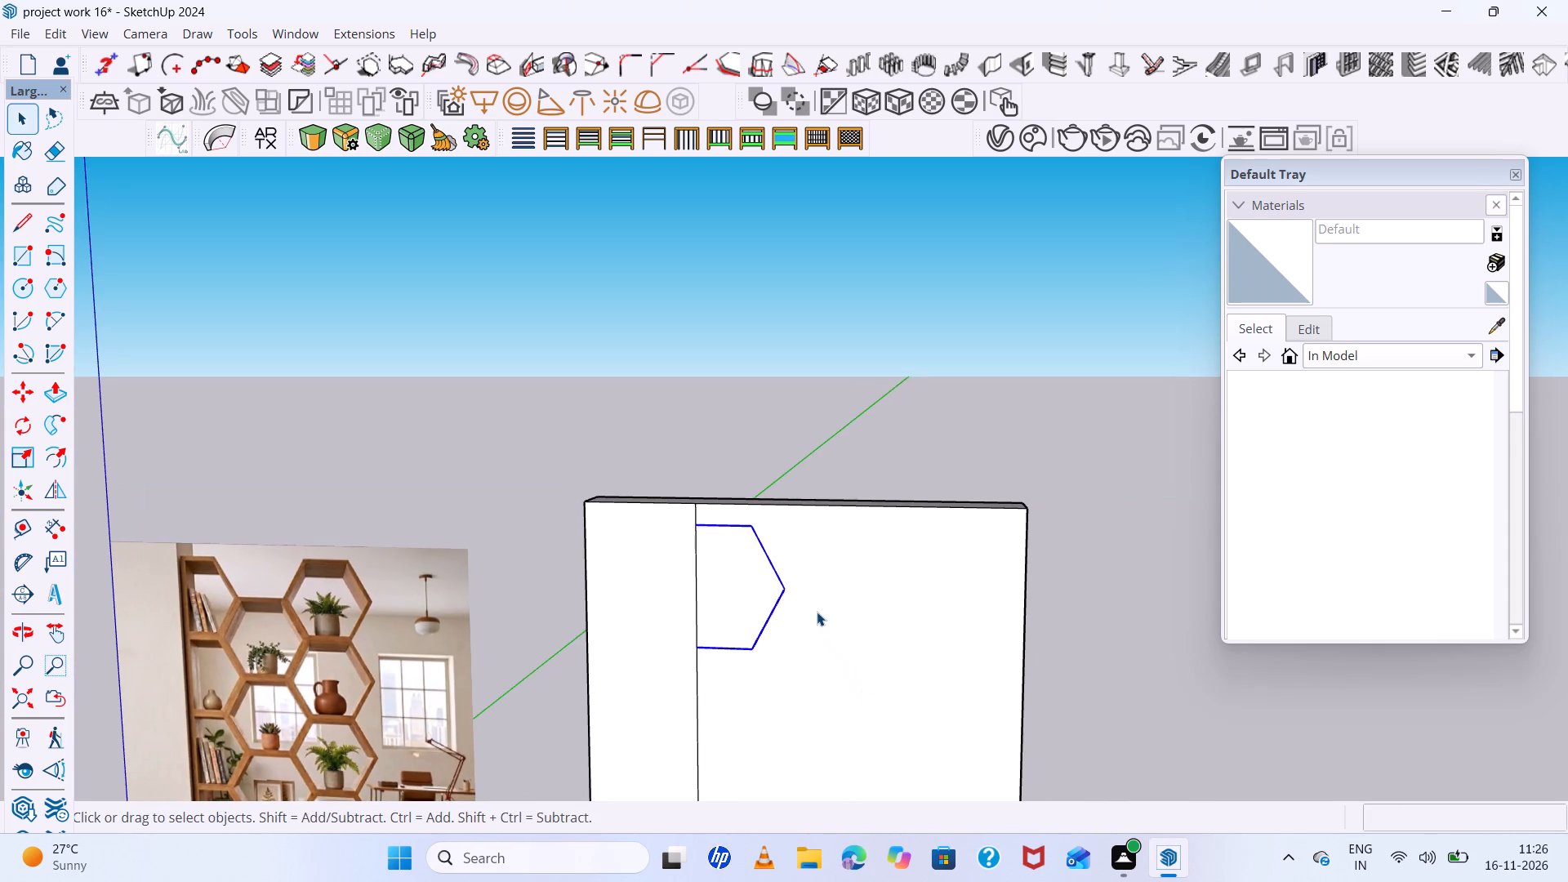
key(s)
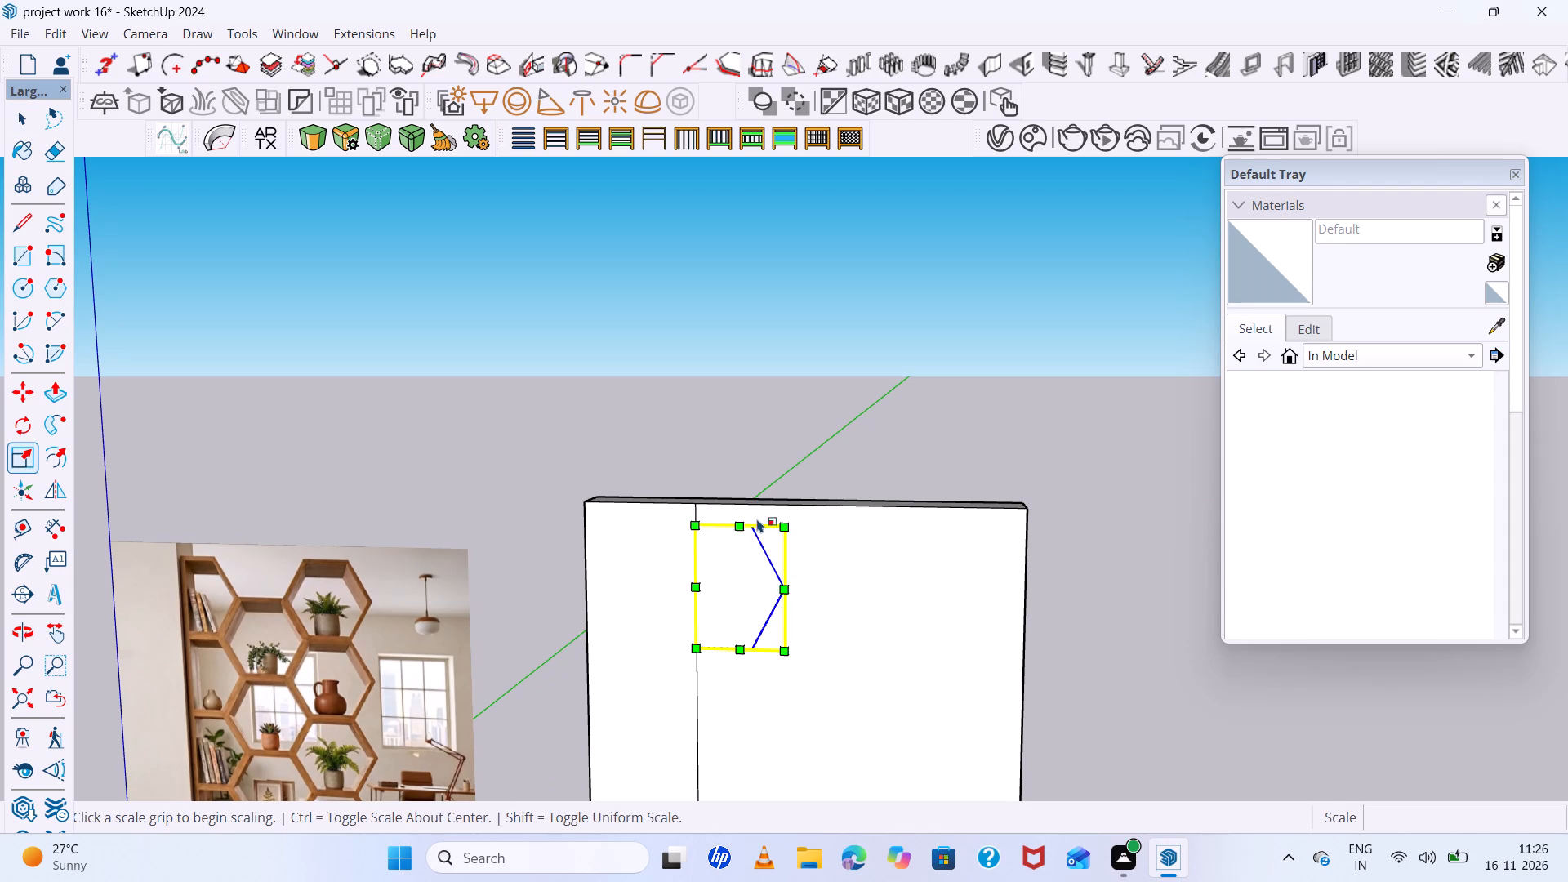
drag(786, 526, 756, 557)
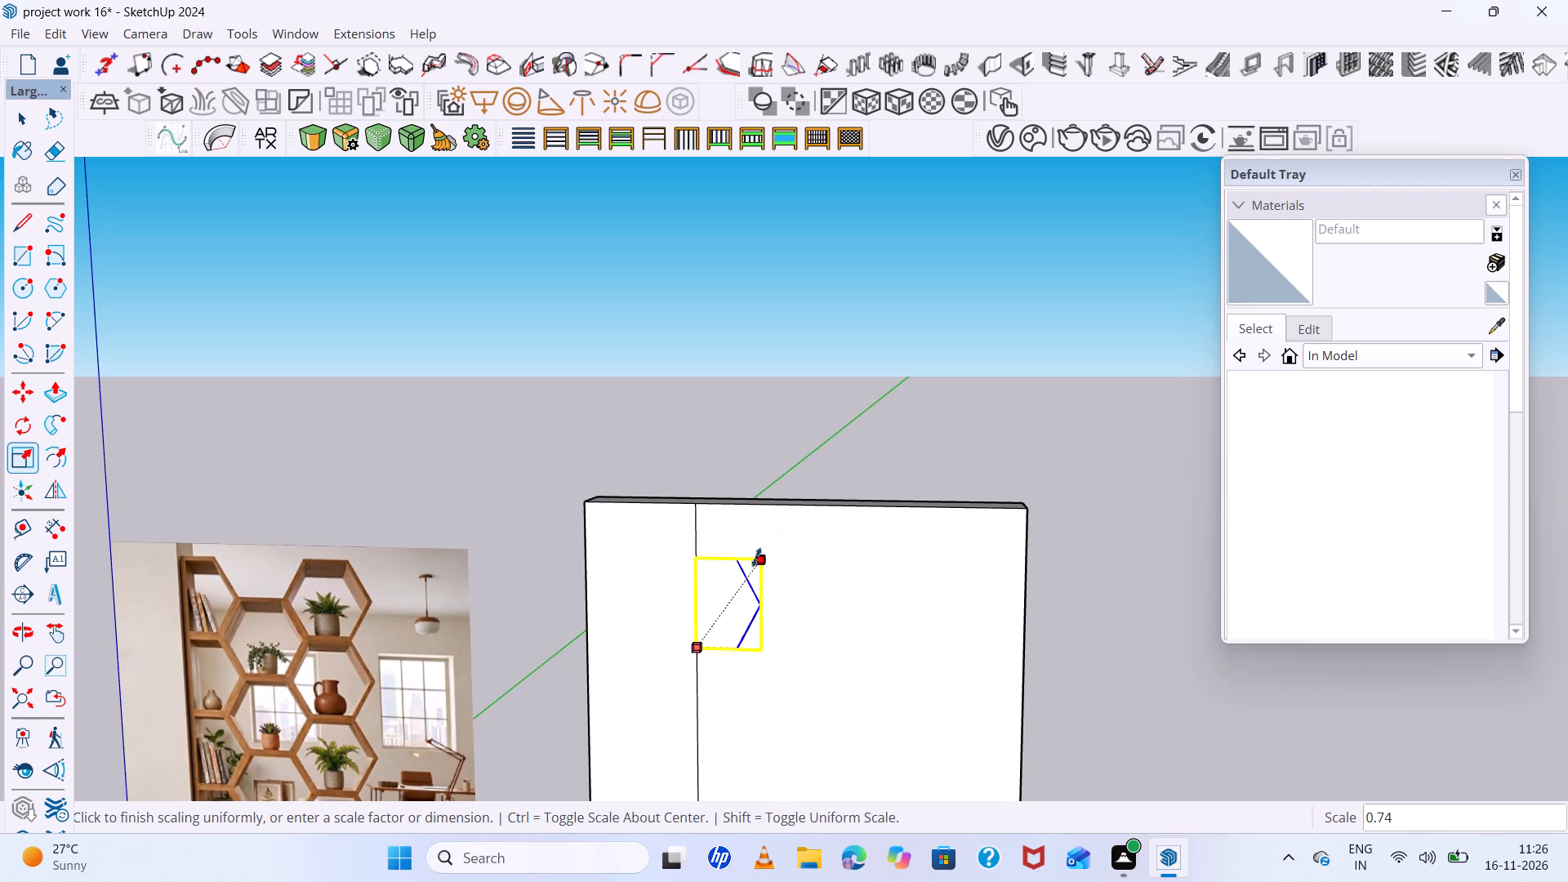
drag(756, 557, 748, 563)
key(space)
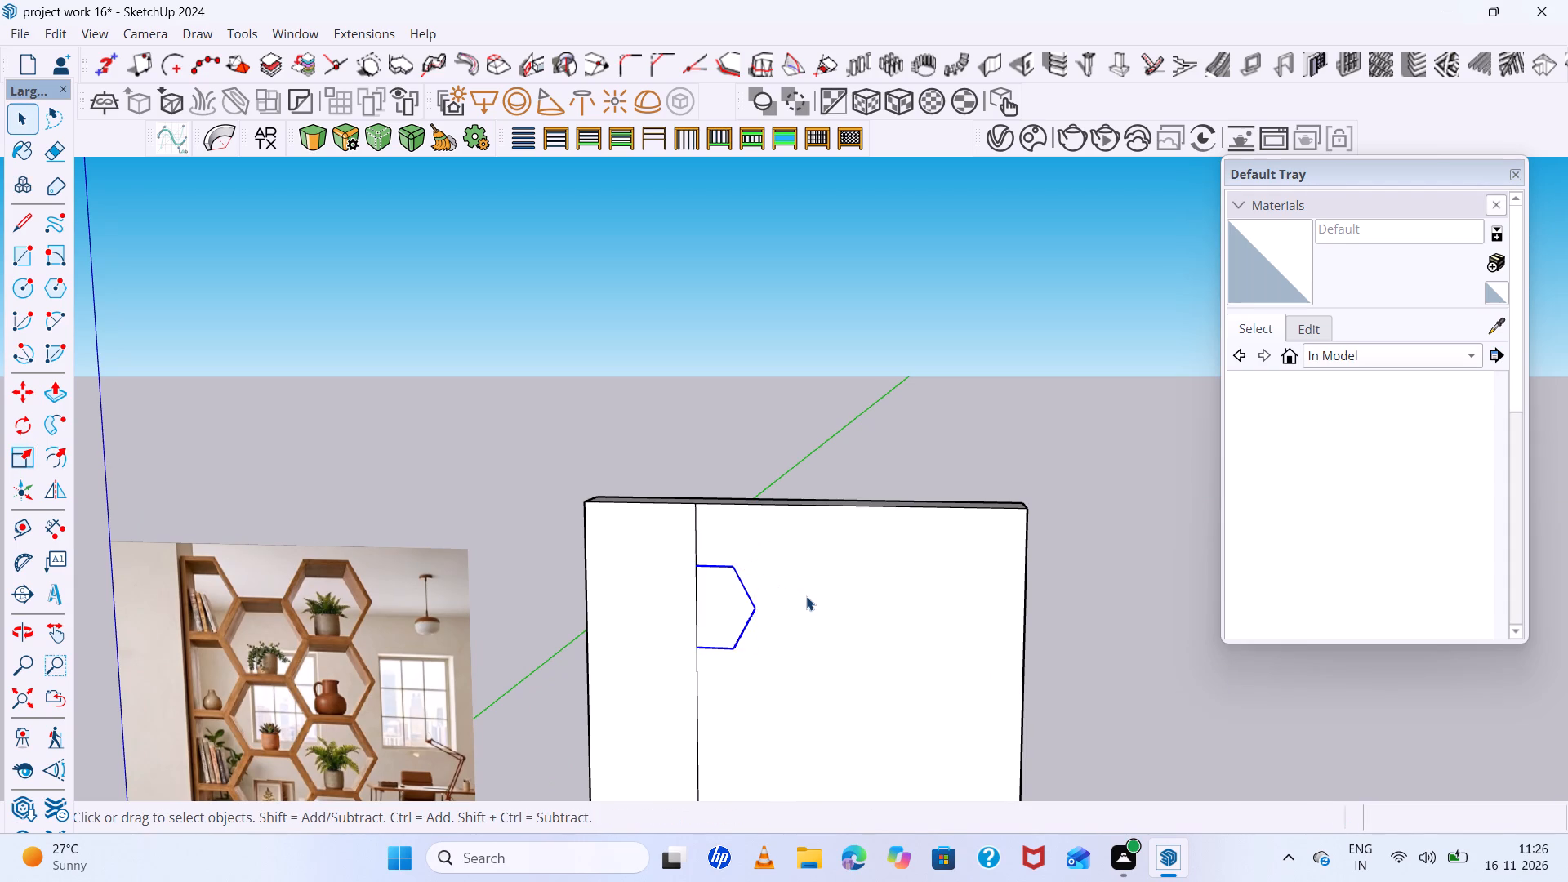
Move the selected half-hexagon about 3" up along the dividing line, towards the panel's top edge.
scroll(732, 585, up, 5)
middle_drag(840, 592, 649, 493)
scroll(742, 634, up, 5)
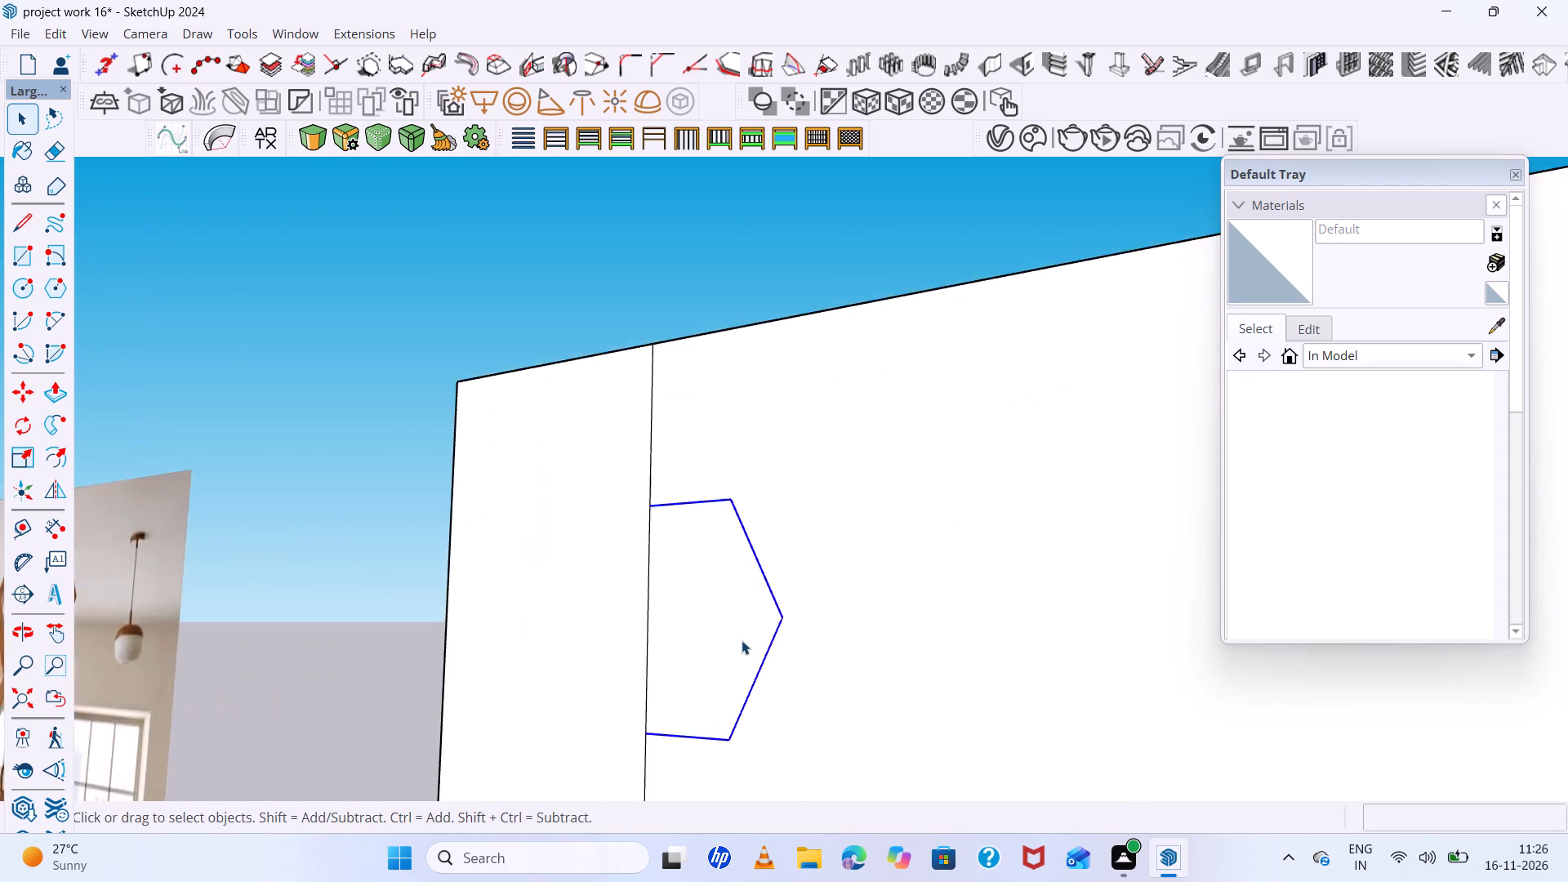
scroll(742, 640, down, 13)
middle_drag(731, 618, 1208, 785)
scroll(849, 645, up, 14)
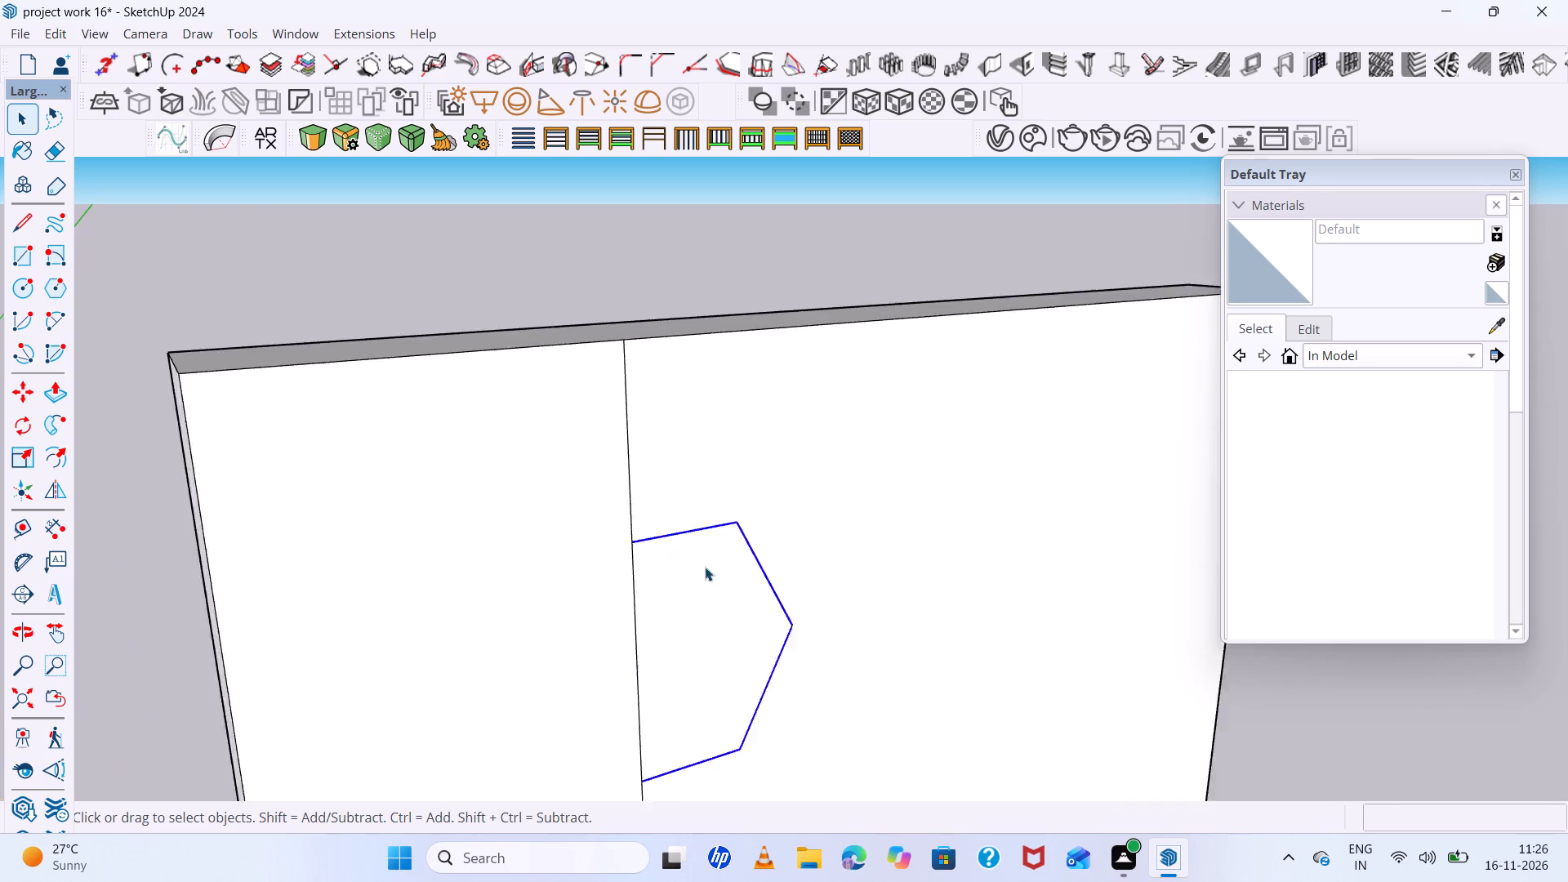
scroll(673, 542, down, 8)
middle_drag(732, 662, 683, 698)
key(m)
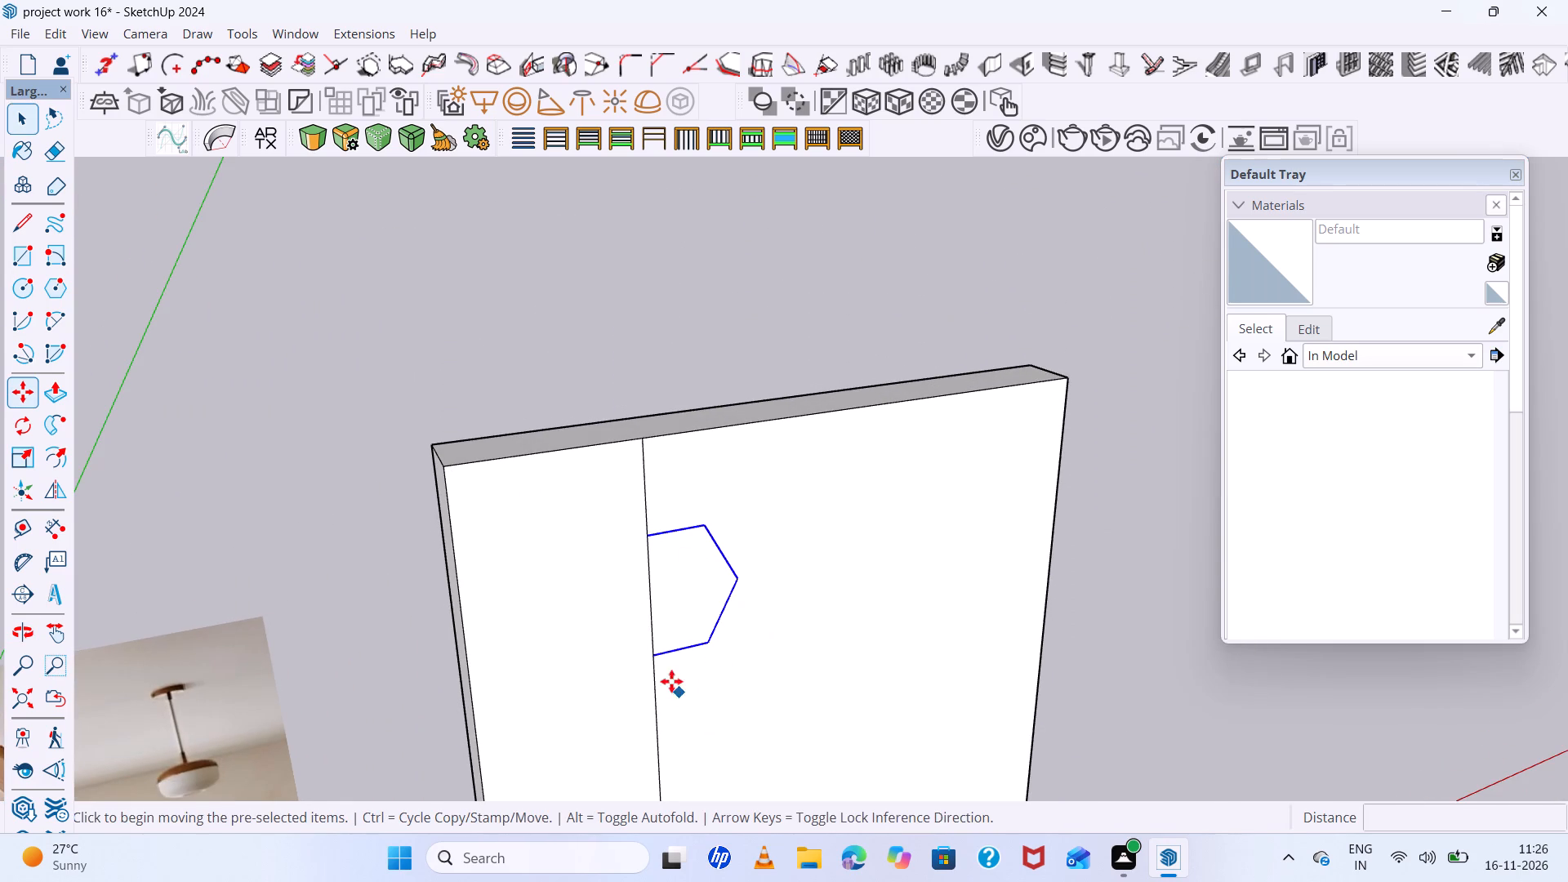
click(649, 535)
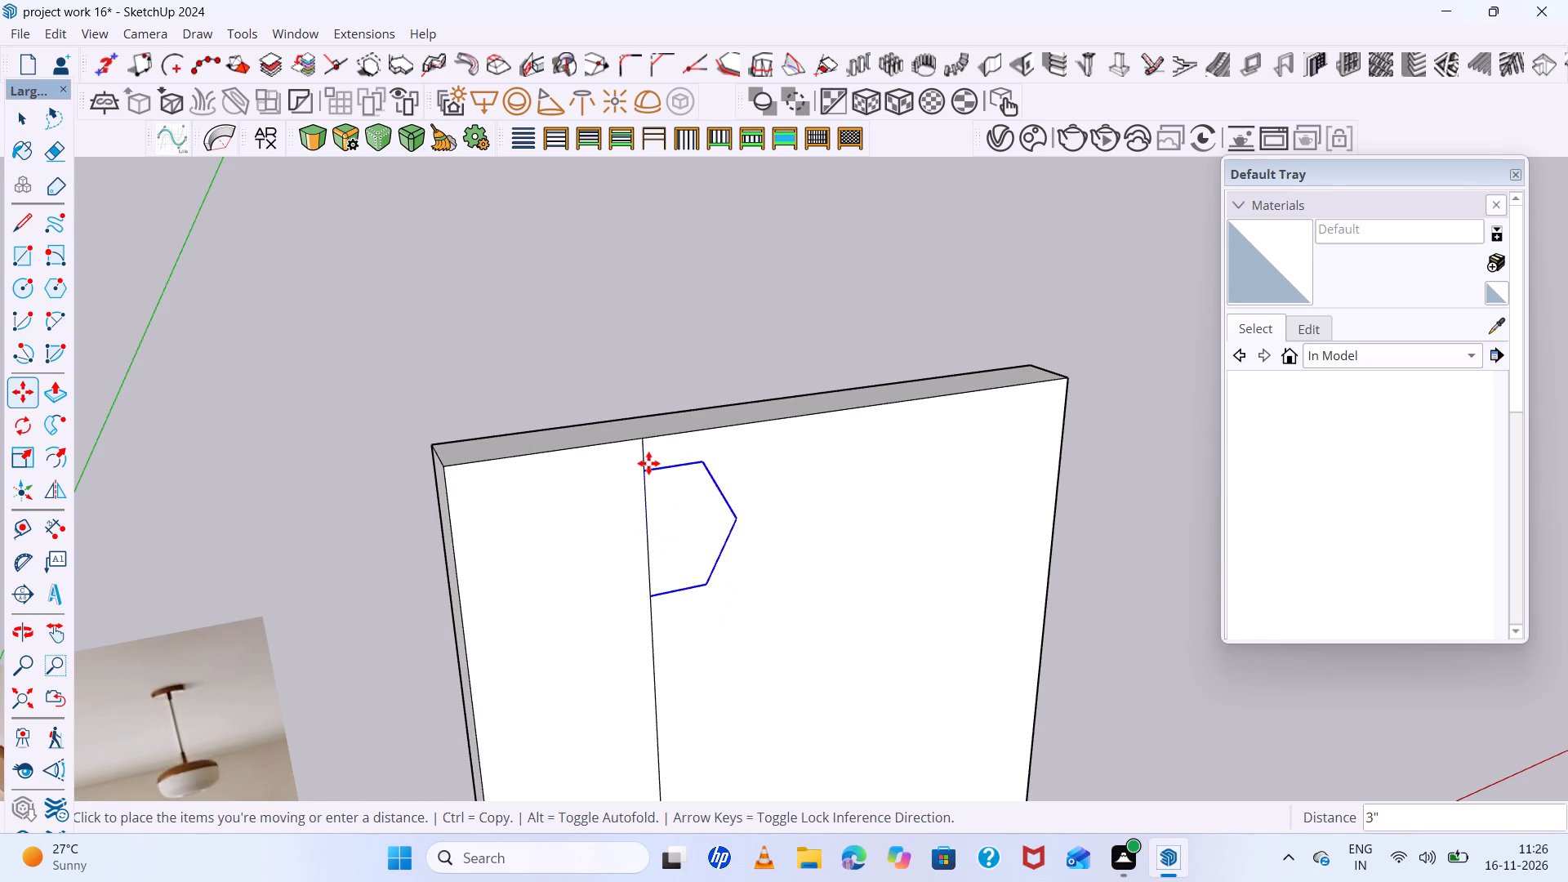
click(648, 462)
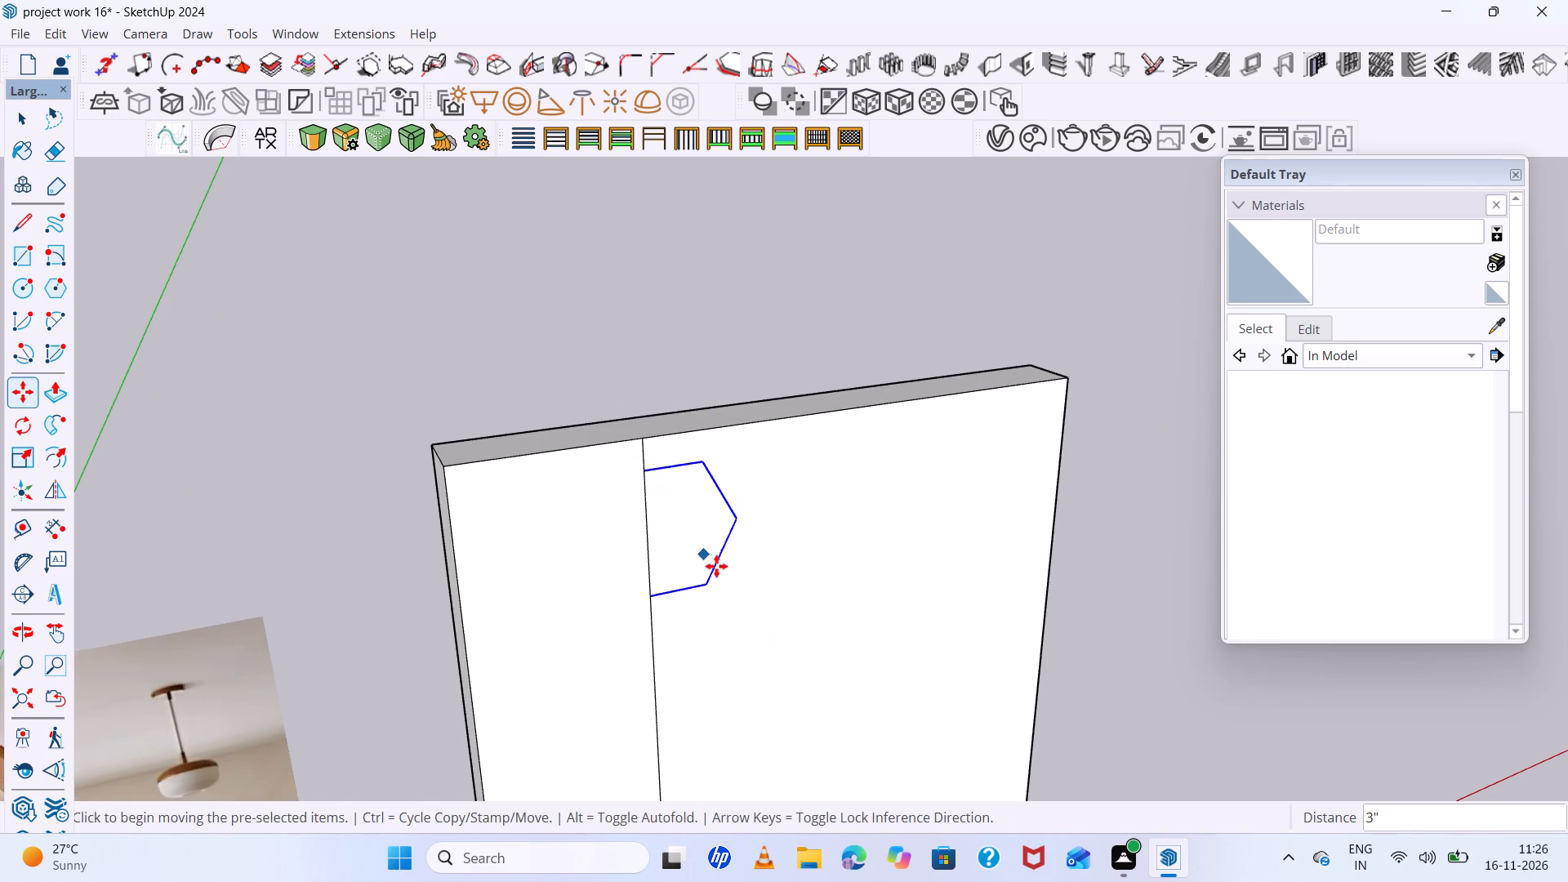
Move the half-hexagon slightly further up the dividing line from its upper corner.
scroll(719, 570, down, 7)
scroll(773, 615, down, 5)
middle_drag(865, 670, 732, 417)
scroll(712, 541, up, 6)
scroll(720, 551, down, 7)
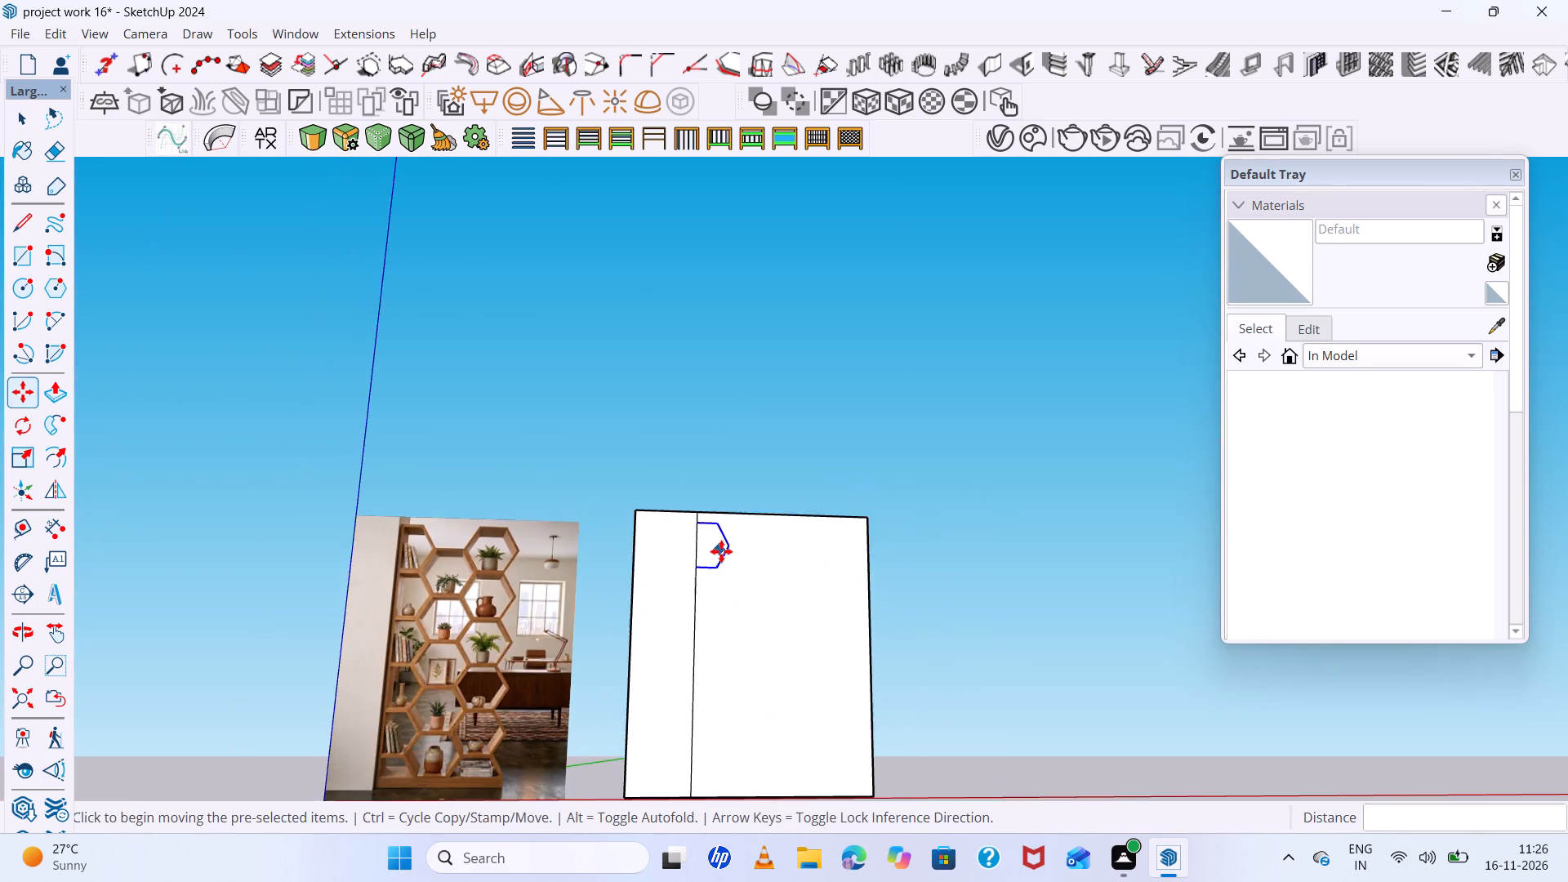
middle_drag(737, 568, 684, 591)
scroll(731, 546, up, 13)
scroll(733, 541, down, 5)
middle_drag(711, 591, 352, 771)
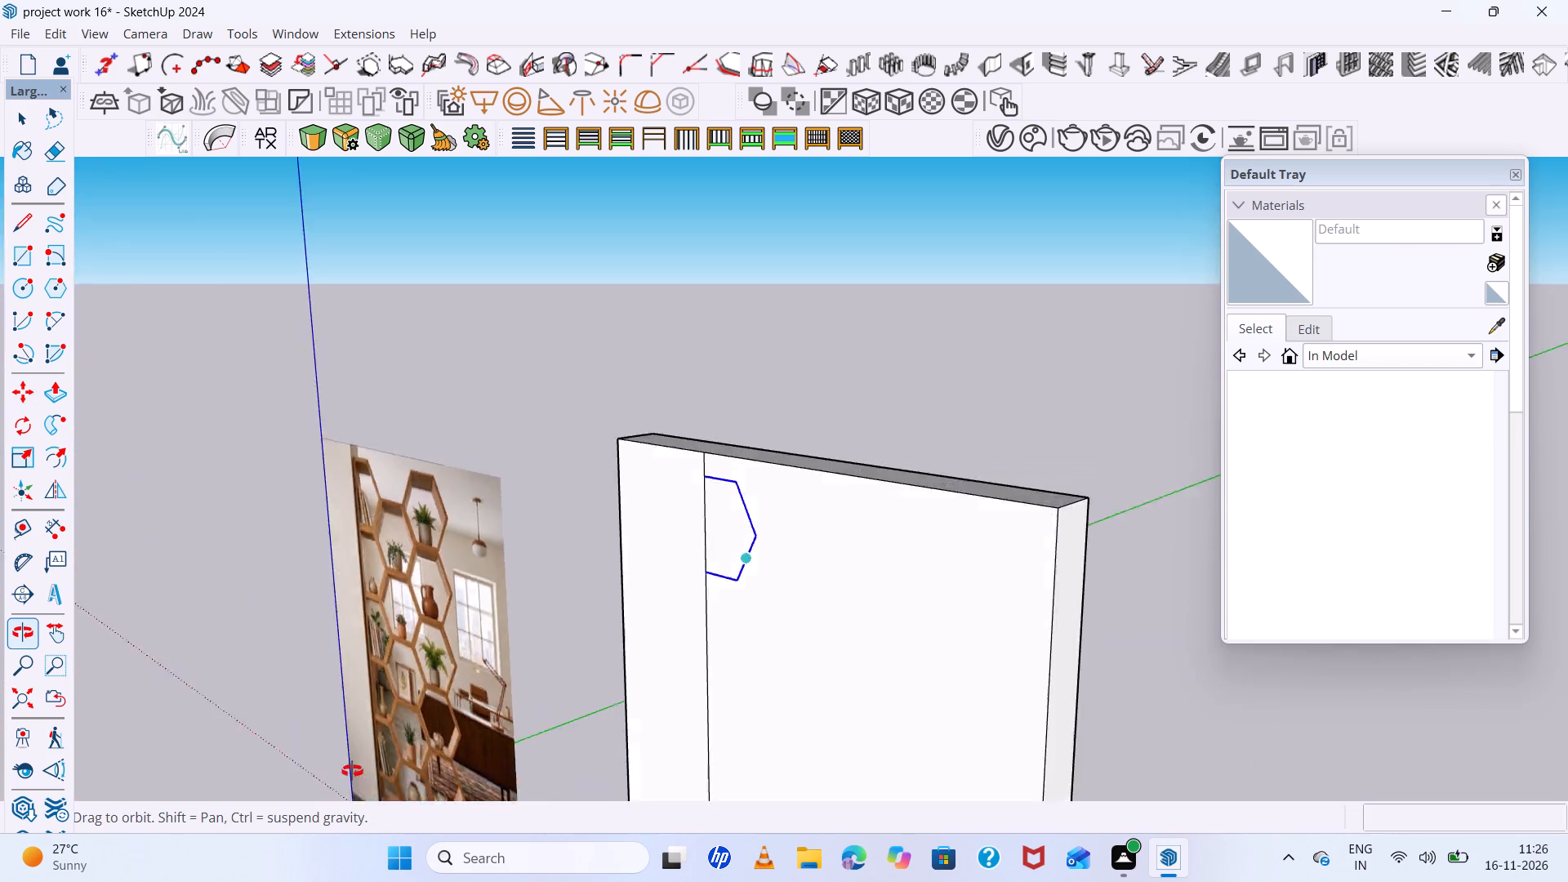
middle_drag(352, 771, 631, 704)
scroll(737, 535, down, 6)
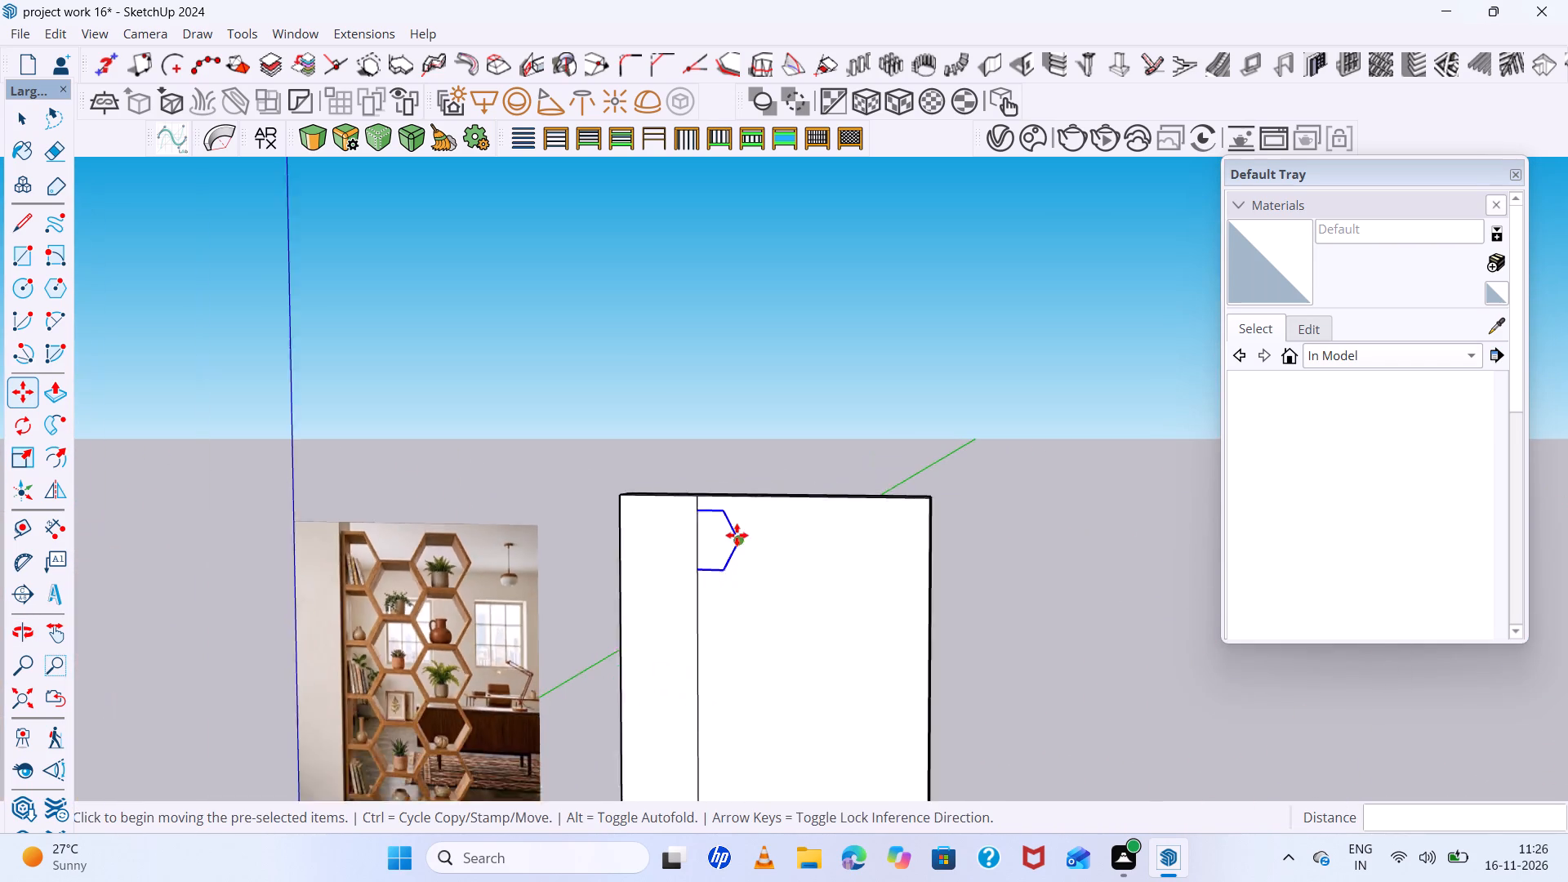
scroll(737, 535, down, 1)
scroll(710, 506, up, 20)
scroll(849, 546, down, 17)
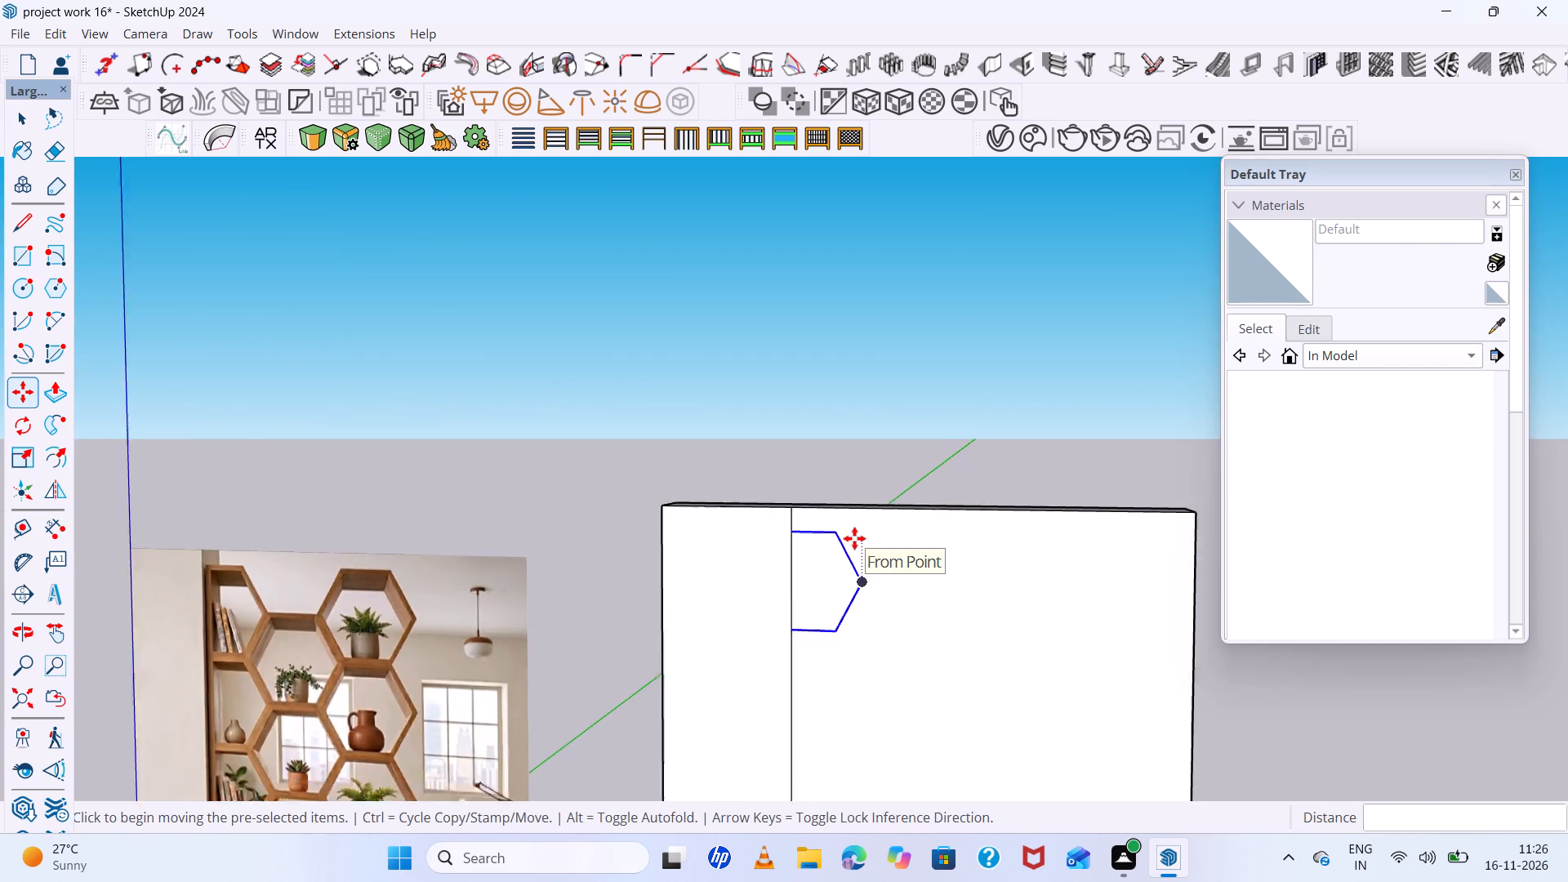
scroll(854, 538, down, 3)
middle_drag(855, 538, 813, 639)
scroll(812, 521, up, 16)
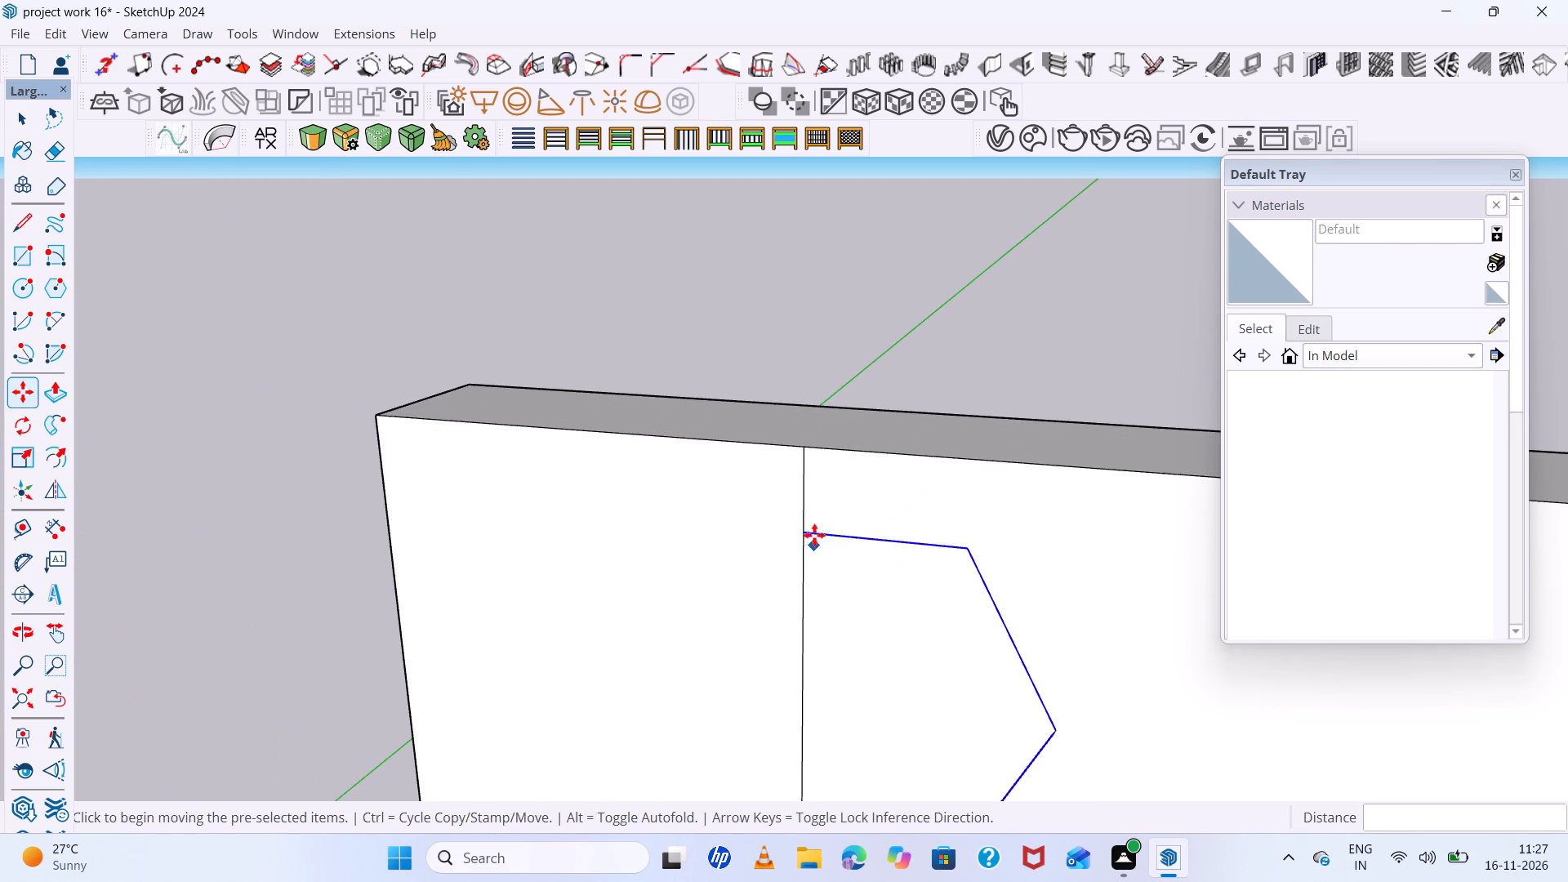
click(804, 532)
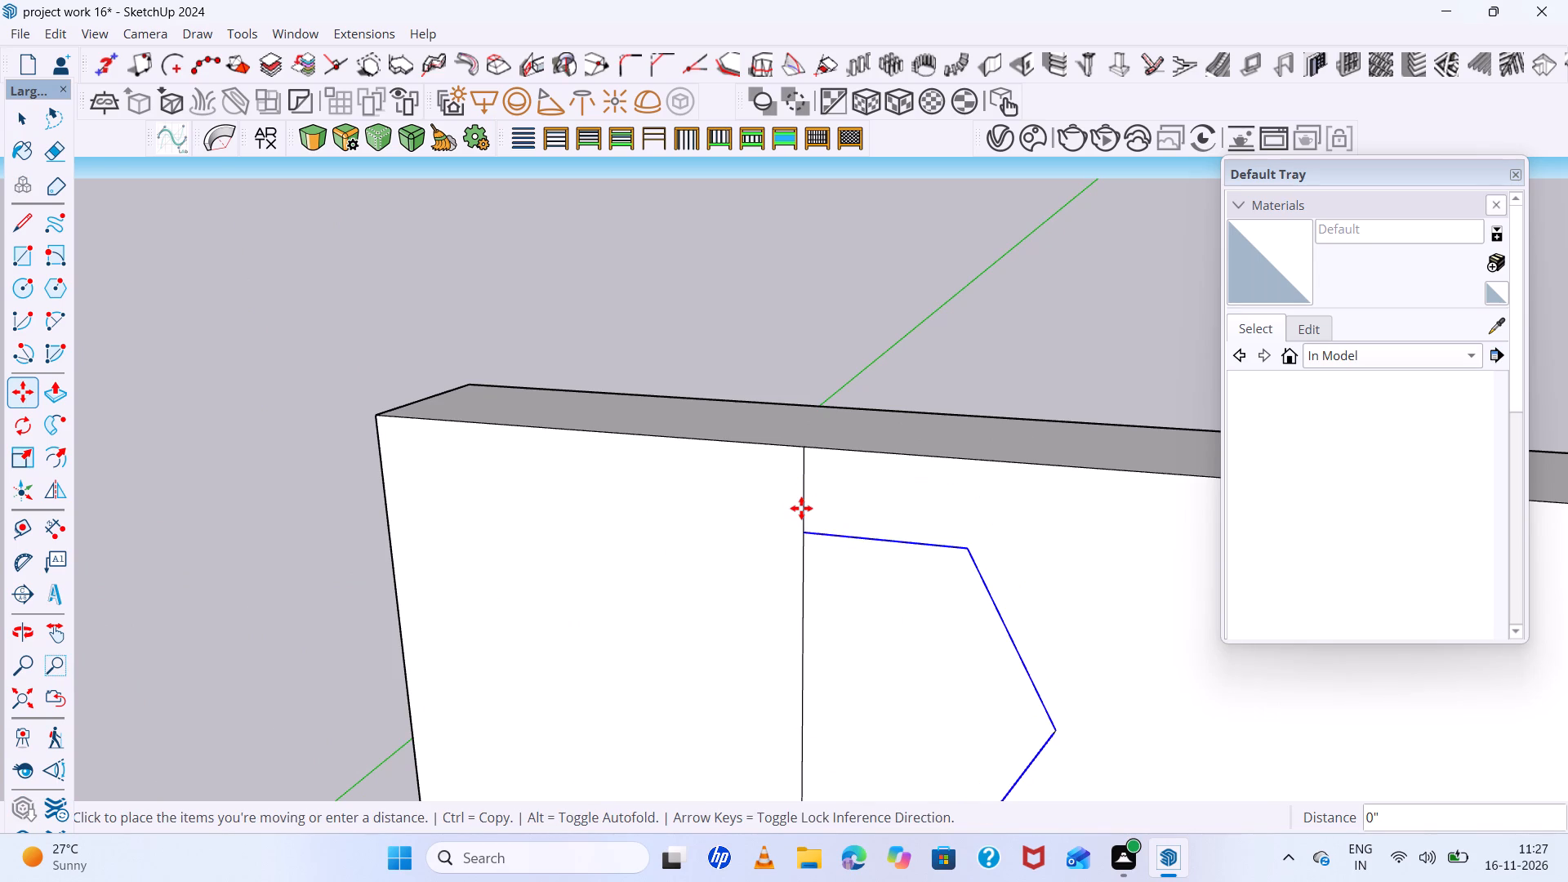
click(801, 508)
Move the half-hexagon up the dividing line again, placing its upper edge just beneath the panel's top edge.
scroll(802, 499, down, 14)
middle_drag(860, 684, 1180, 636)
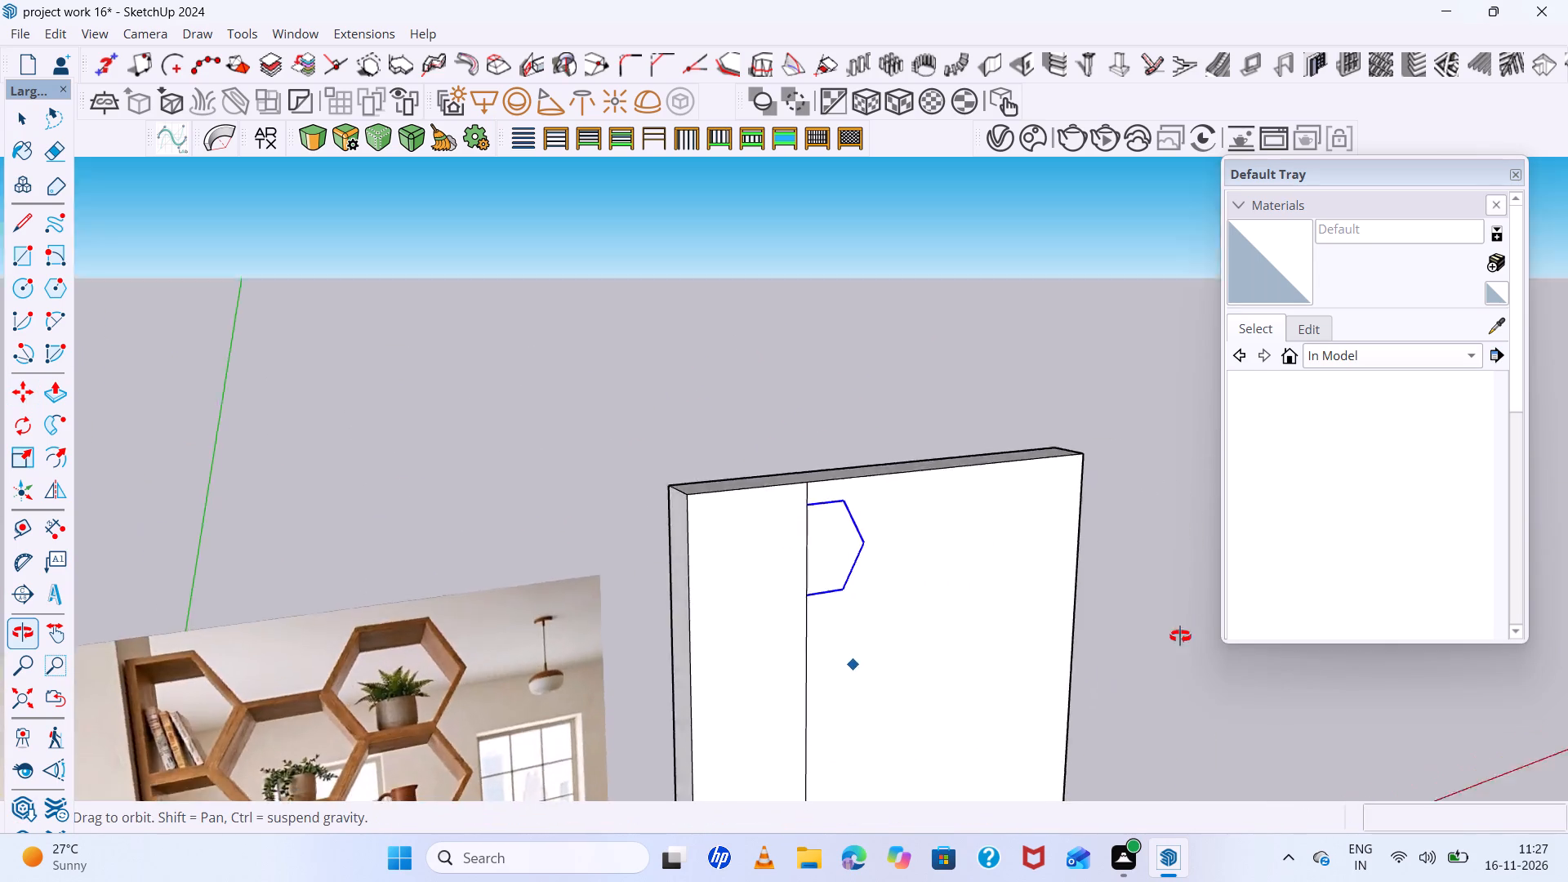
middle_drag(1180, 636, 1219, 535)
scroll(853, 523, up, 12)
middle_drag(767, 519, 774, 627)
scroll(758, 544, up, 7)
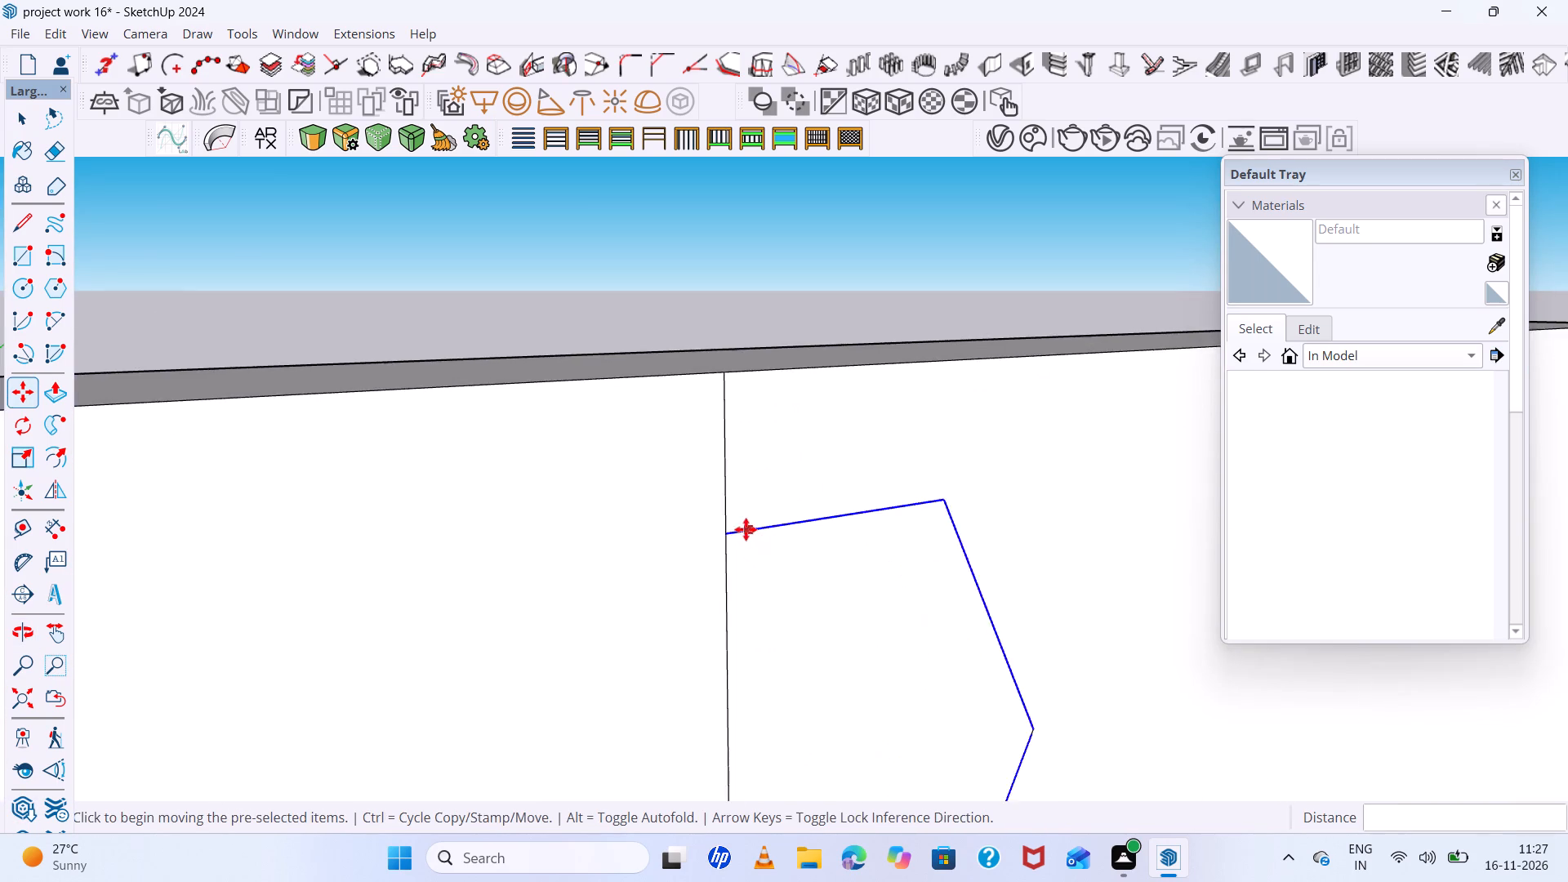
scroll(746, 529, up, 5)
click(711, 540)
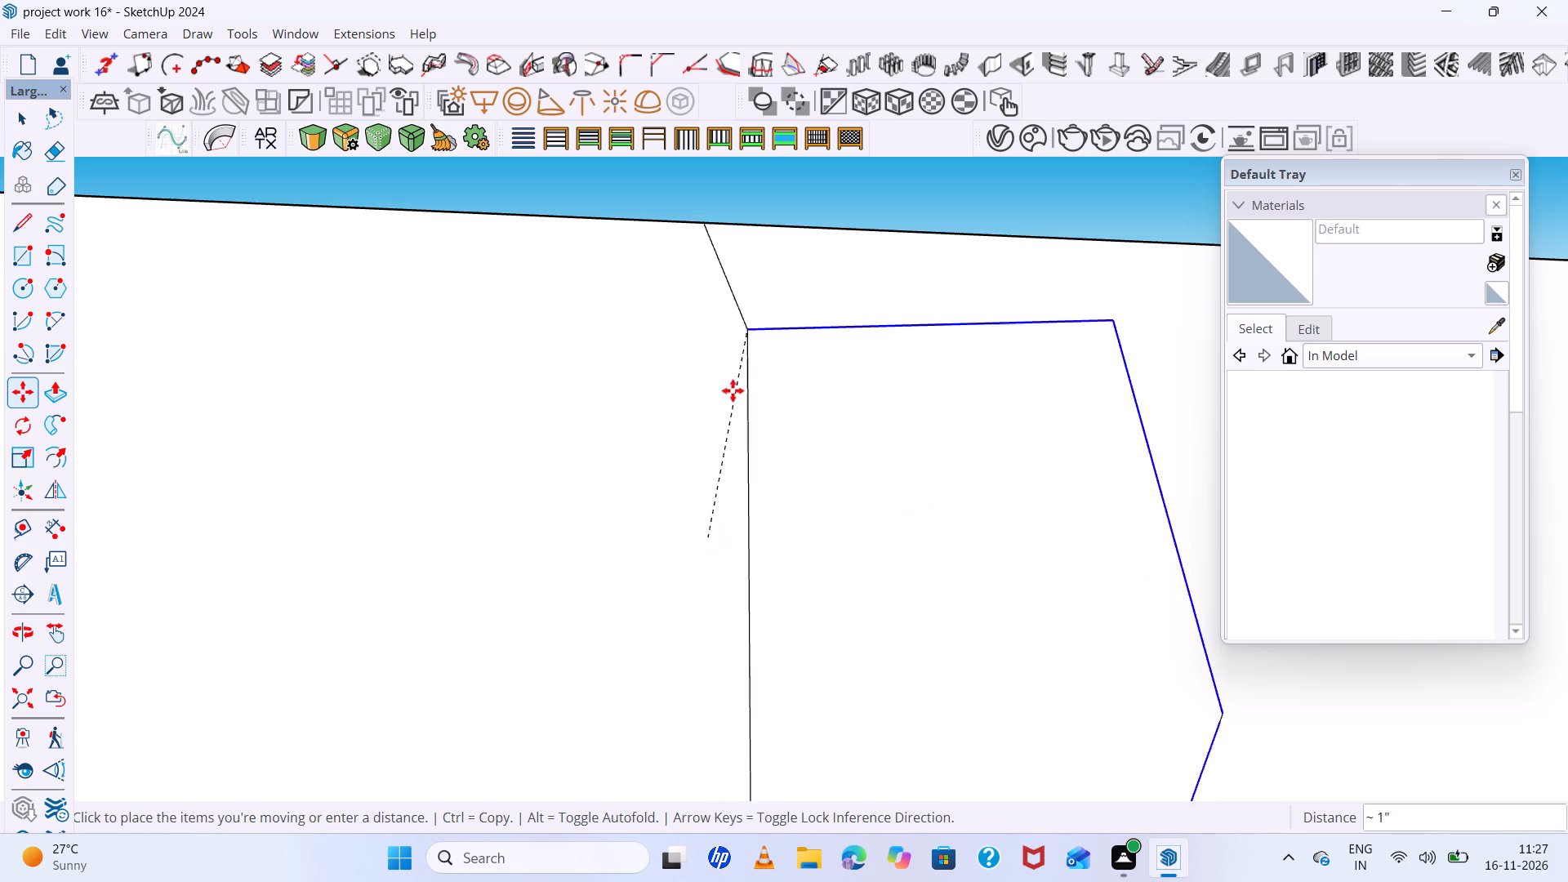
click(713, 359)
Move the half-hexagon slightly back down the dividing line to leave a small gap below the panel's top edge.
scroll(686, 424, down, 20)
scroll(686, 424, down, 3)
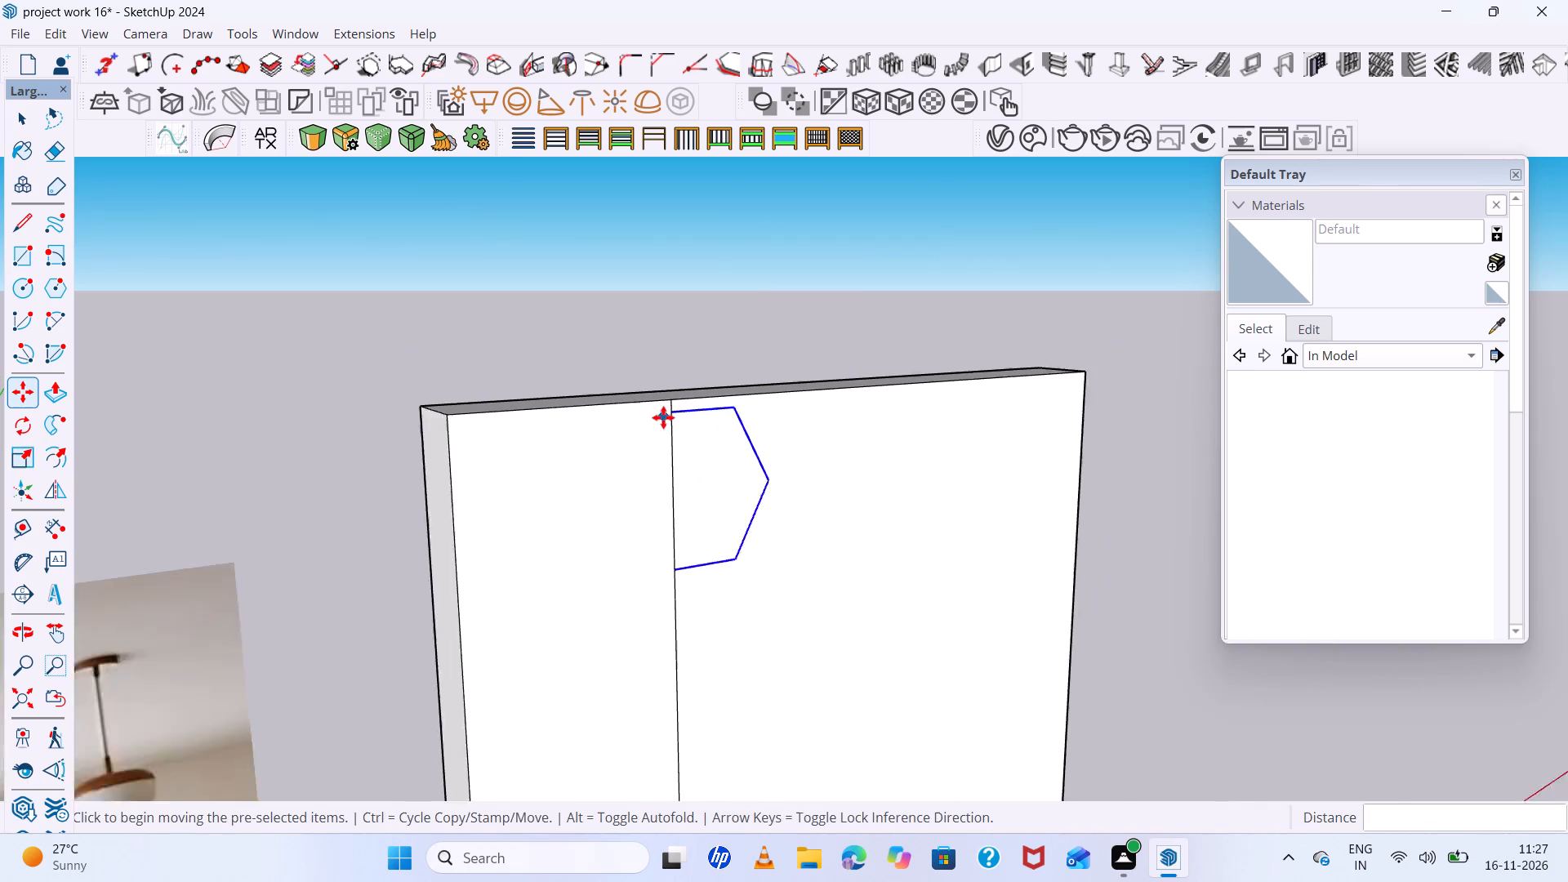
scroll(663, 417, down, 3)
scroll(791, 539, up, 7)
scroll(787, 546, down, 7)
middle_drag(787, 547, 716, 530)
scroll(776, 547, down, 6)
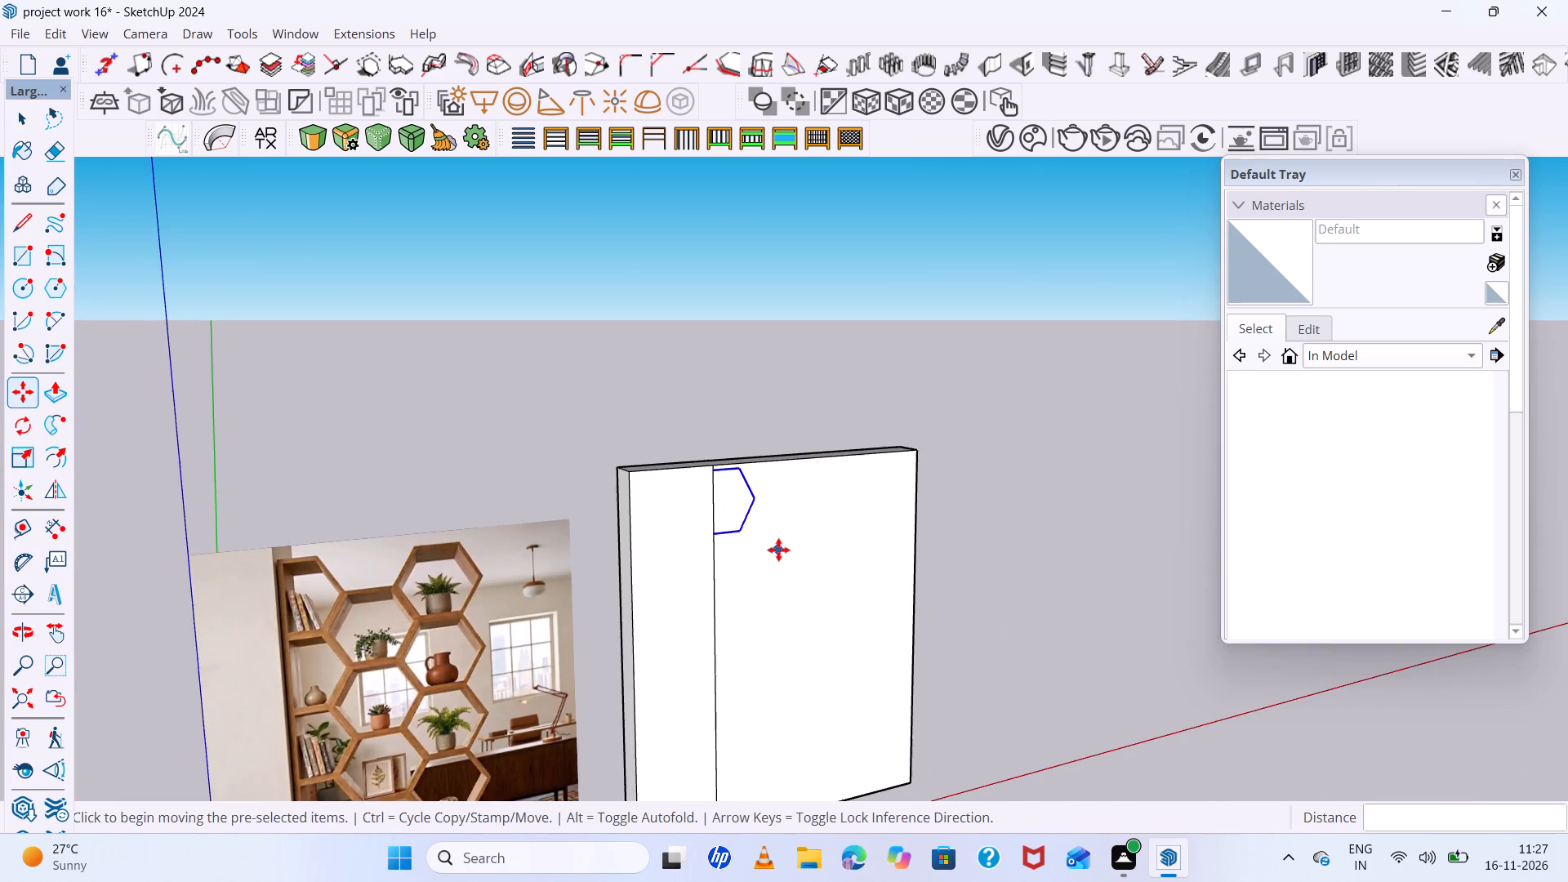
scroll(695, 439, up, 19)
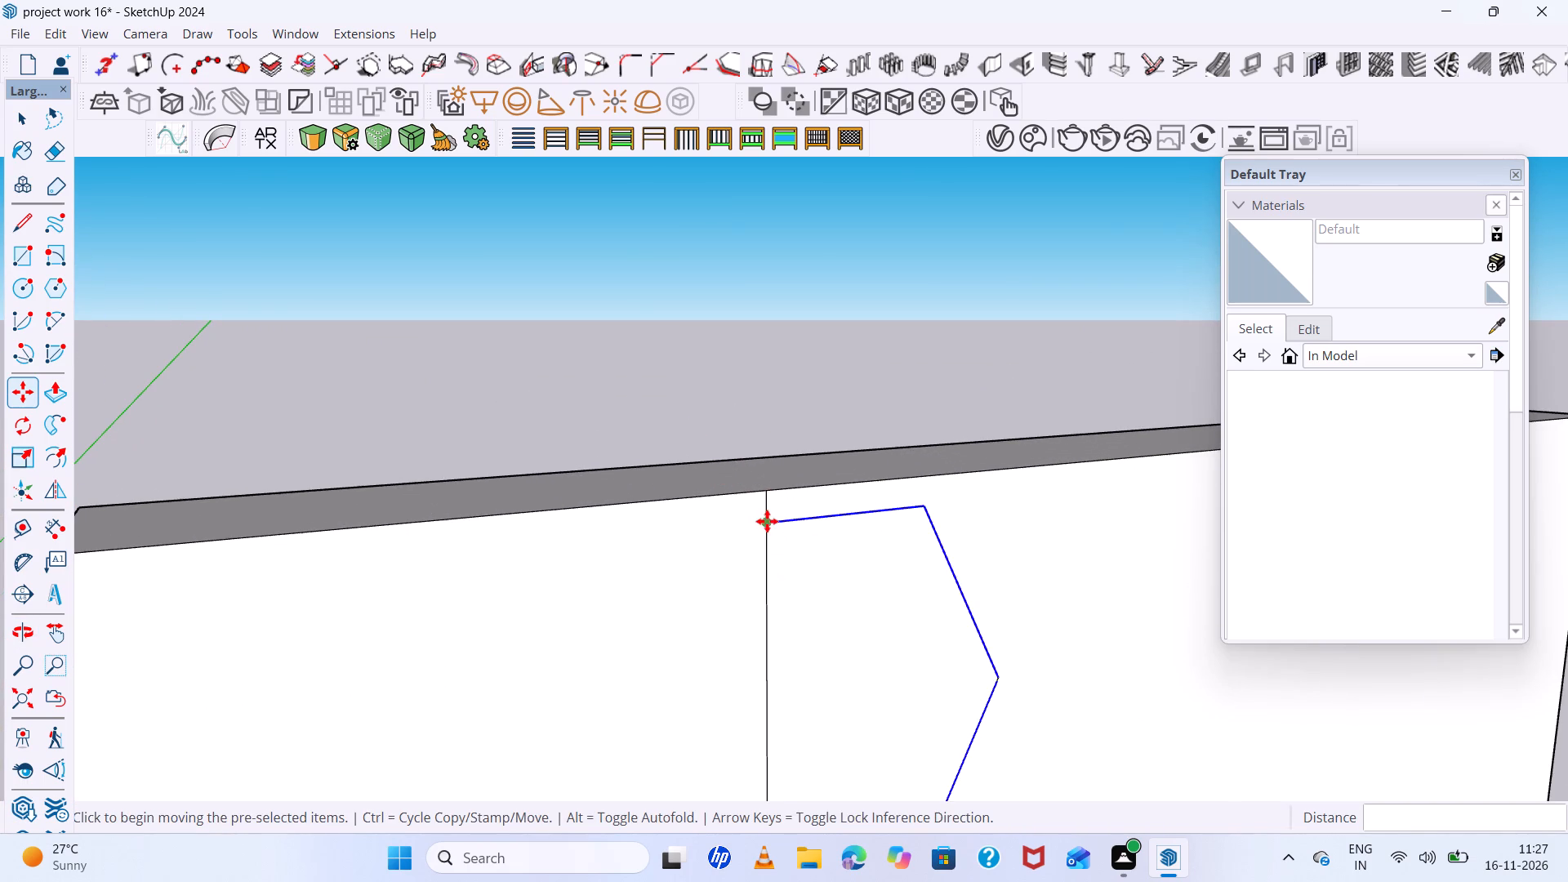
click(767, 521)
click(767, 576)
scroll(724, 539, down, 20)
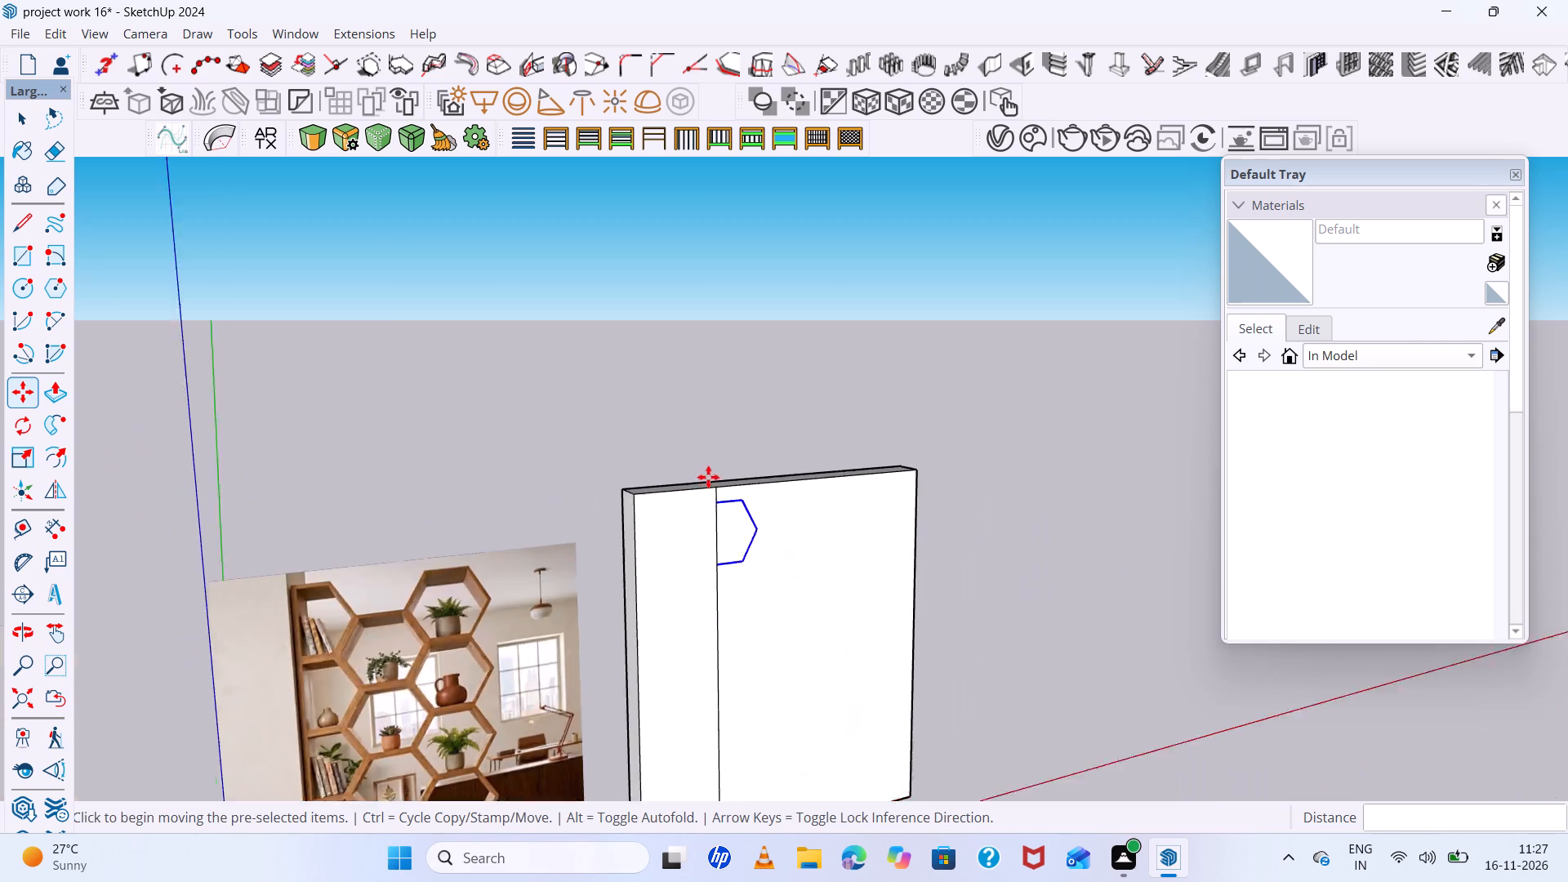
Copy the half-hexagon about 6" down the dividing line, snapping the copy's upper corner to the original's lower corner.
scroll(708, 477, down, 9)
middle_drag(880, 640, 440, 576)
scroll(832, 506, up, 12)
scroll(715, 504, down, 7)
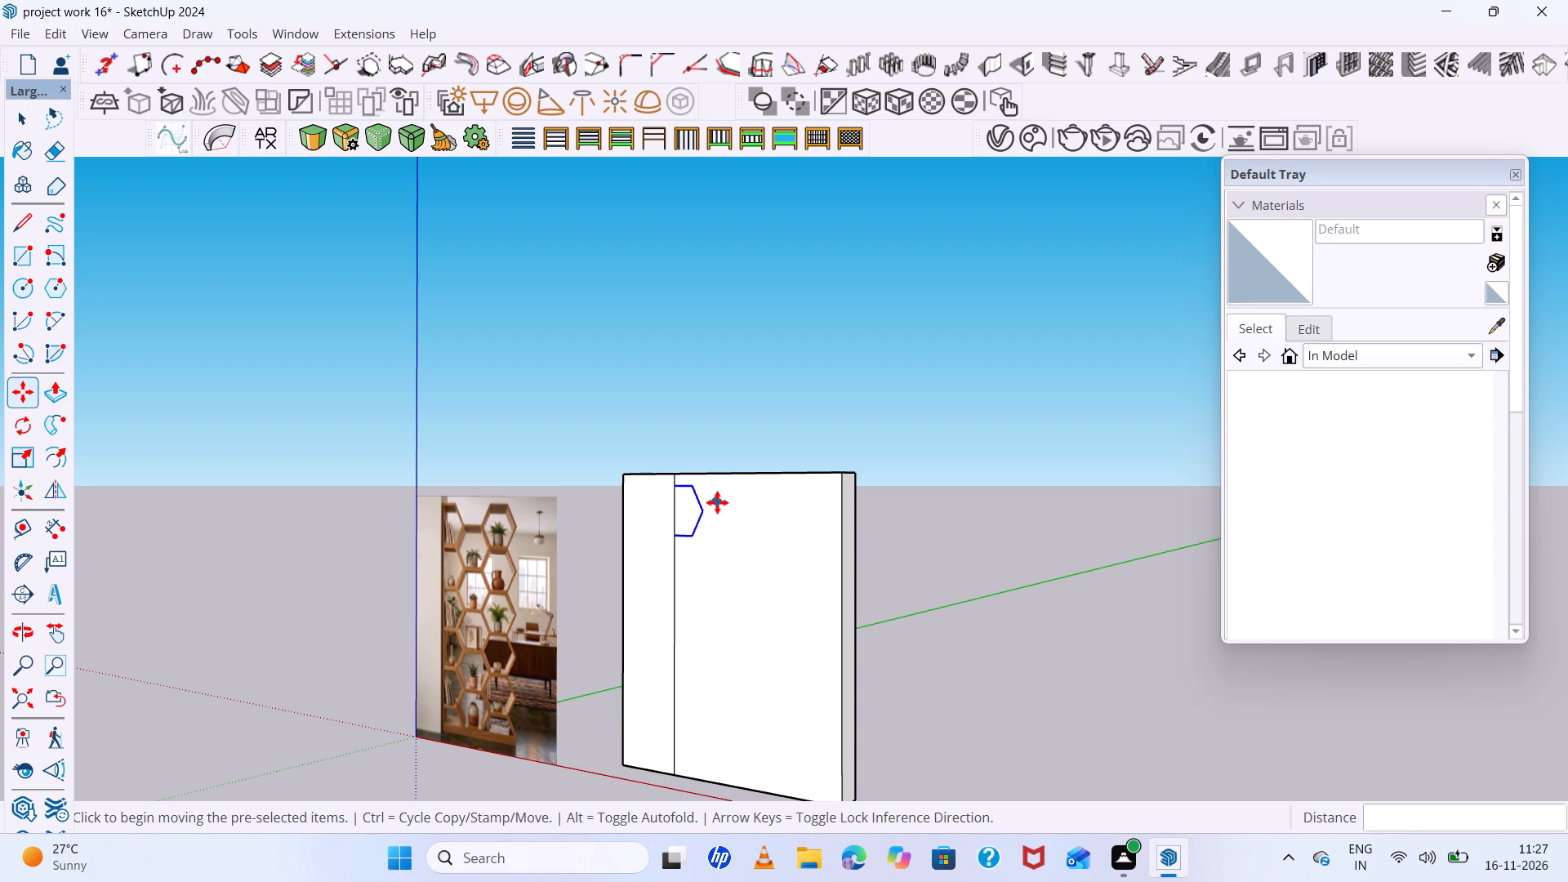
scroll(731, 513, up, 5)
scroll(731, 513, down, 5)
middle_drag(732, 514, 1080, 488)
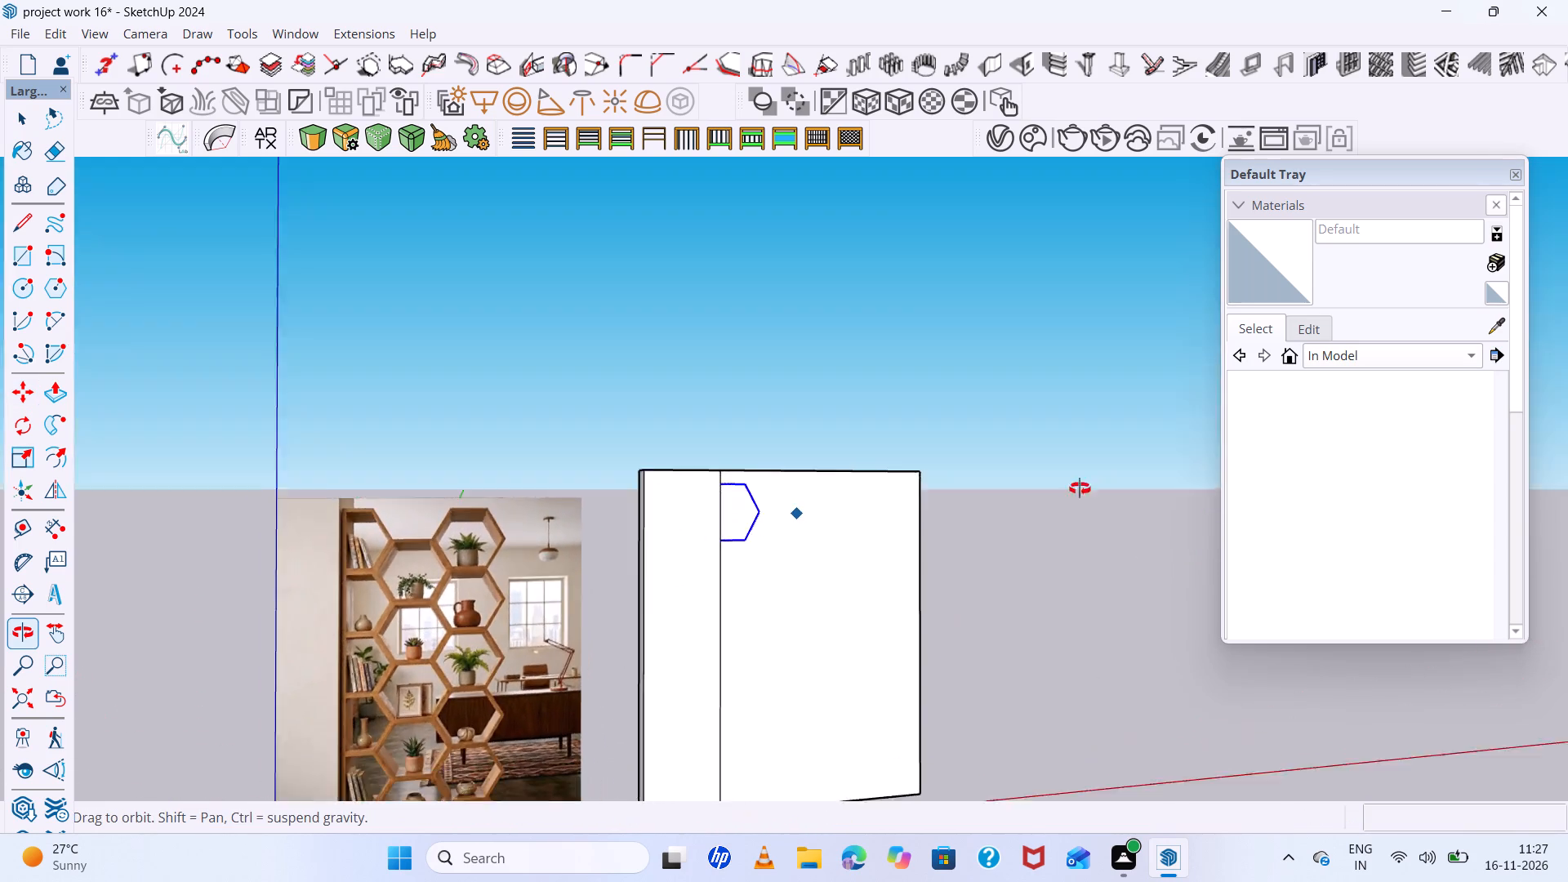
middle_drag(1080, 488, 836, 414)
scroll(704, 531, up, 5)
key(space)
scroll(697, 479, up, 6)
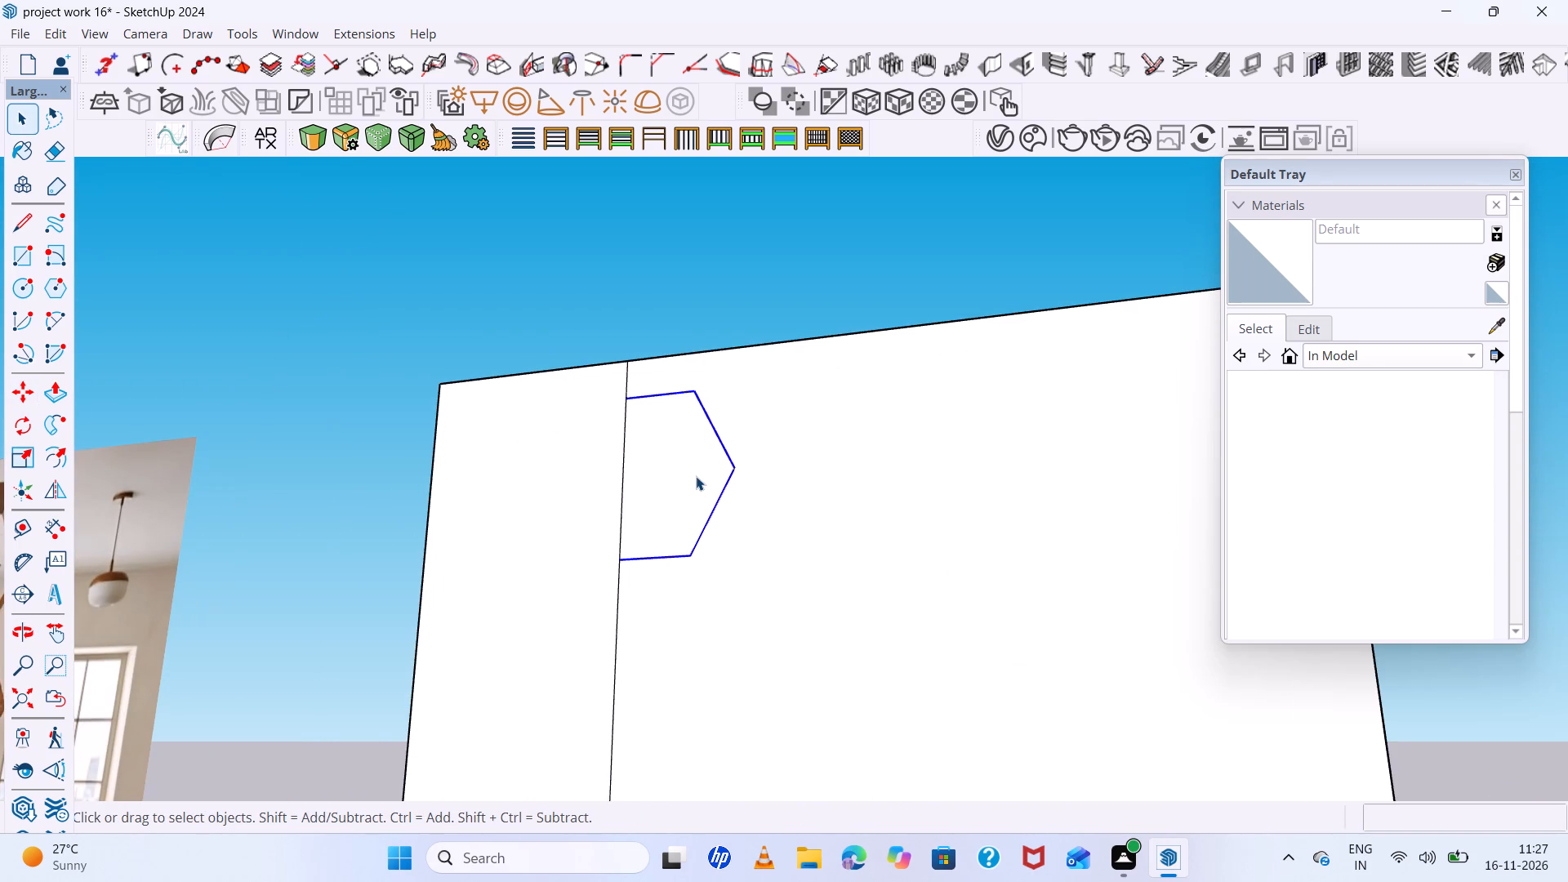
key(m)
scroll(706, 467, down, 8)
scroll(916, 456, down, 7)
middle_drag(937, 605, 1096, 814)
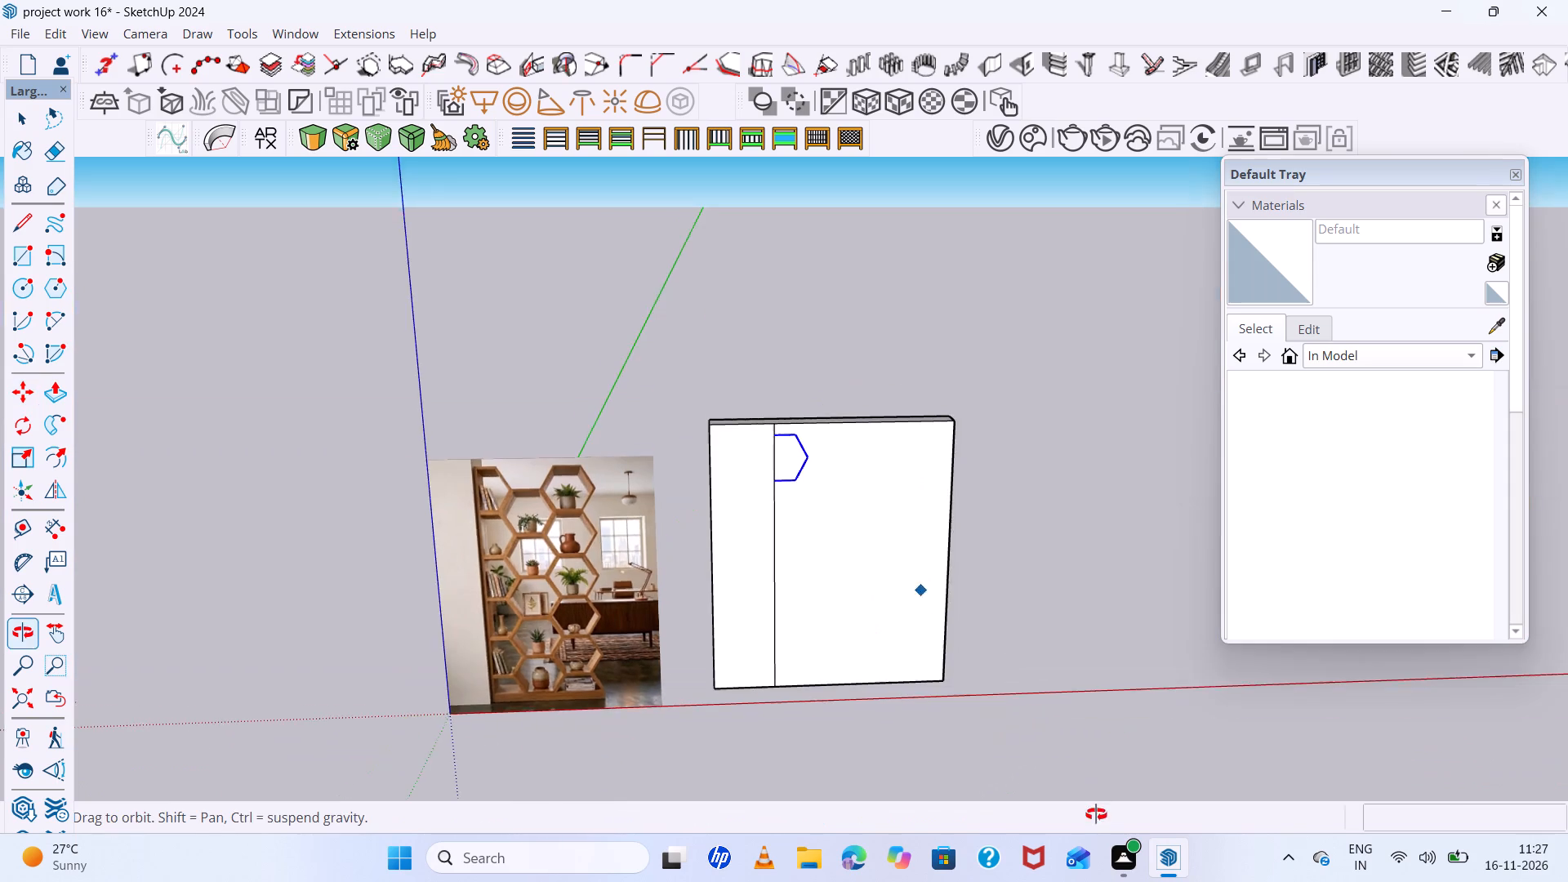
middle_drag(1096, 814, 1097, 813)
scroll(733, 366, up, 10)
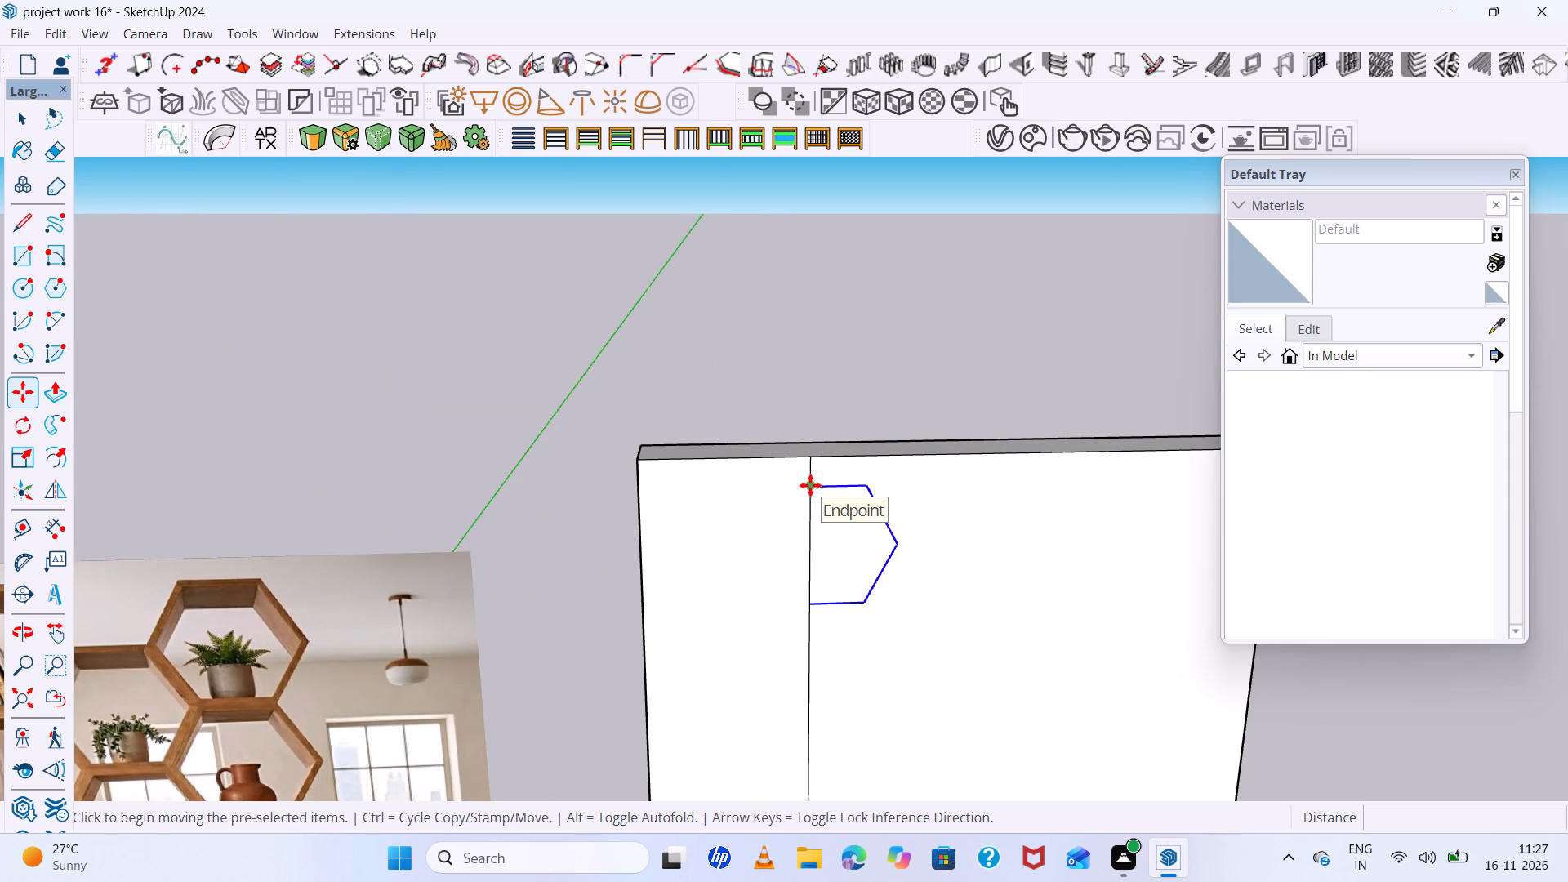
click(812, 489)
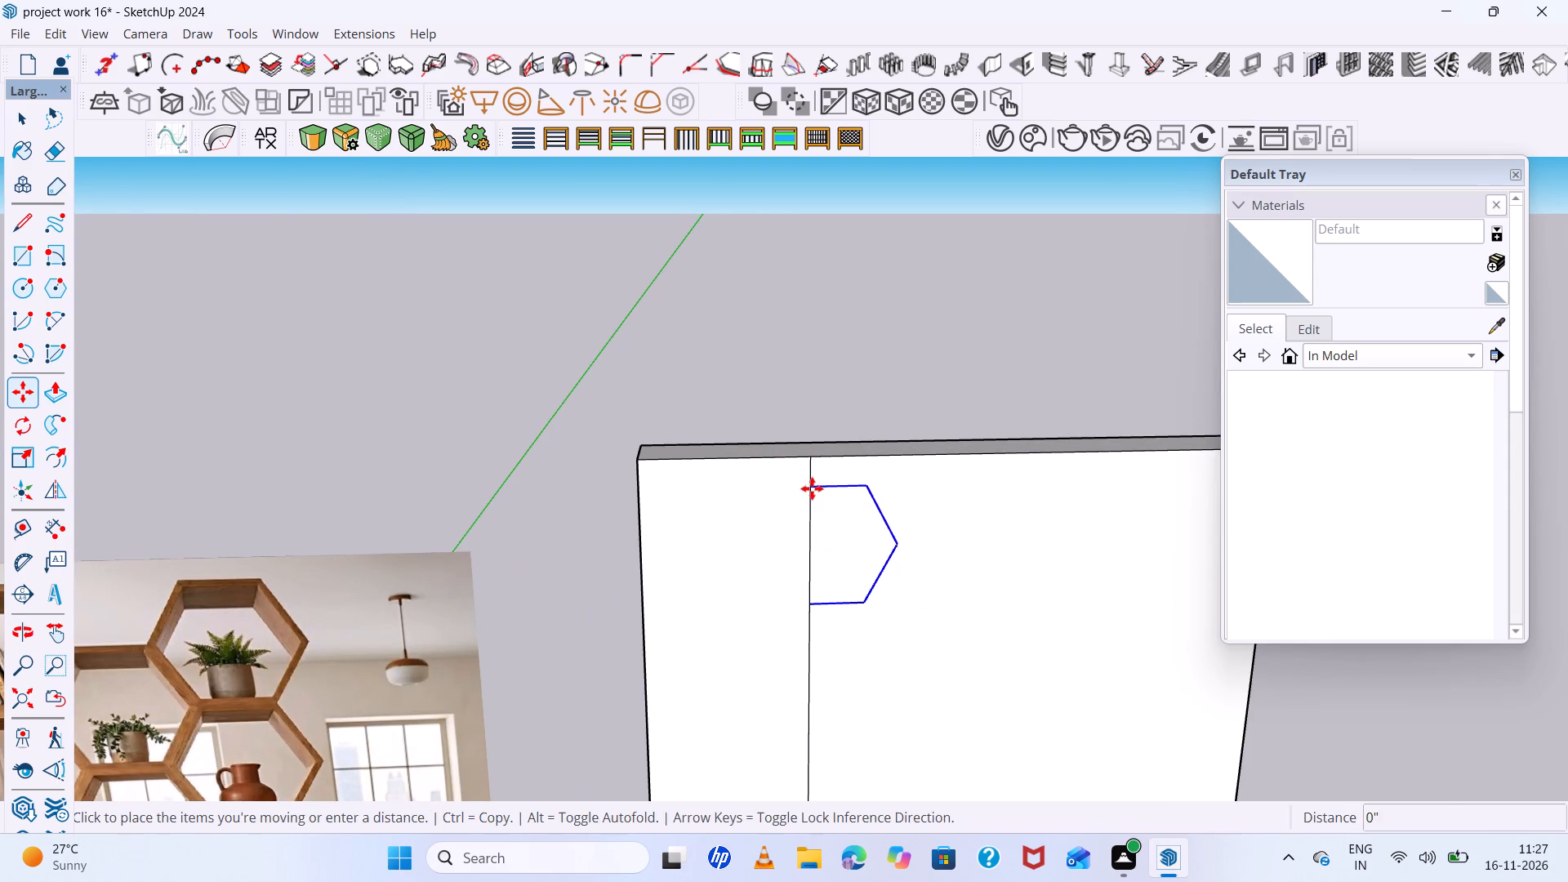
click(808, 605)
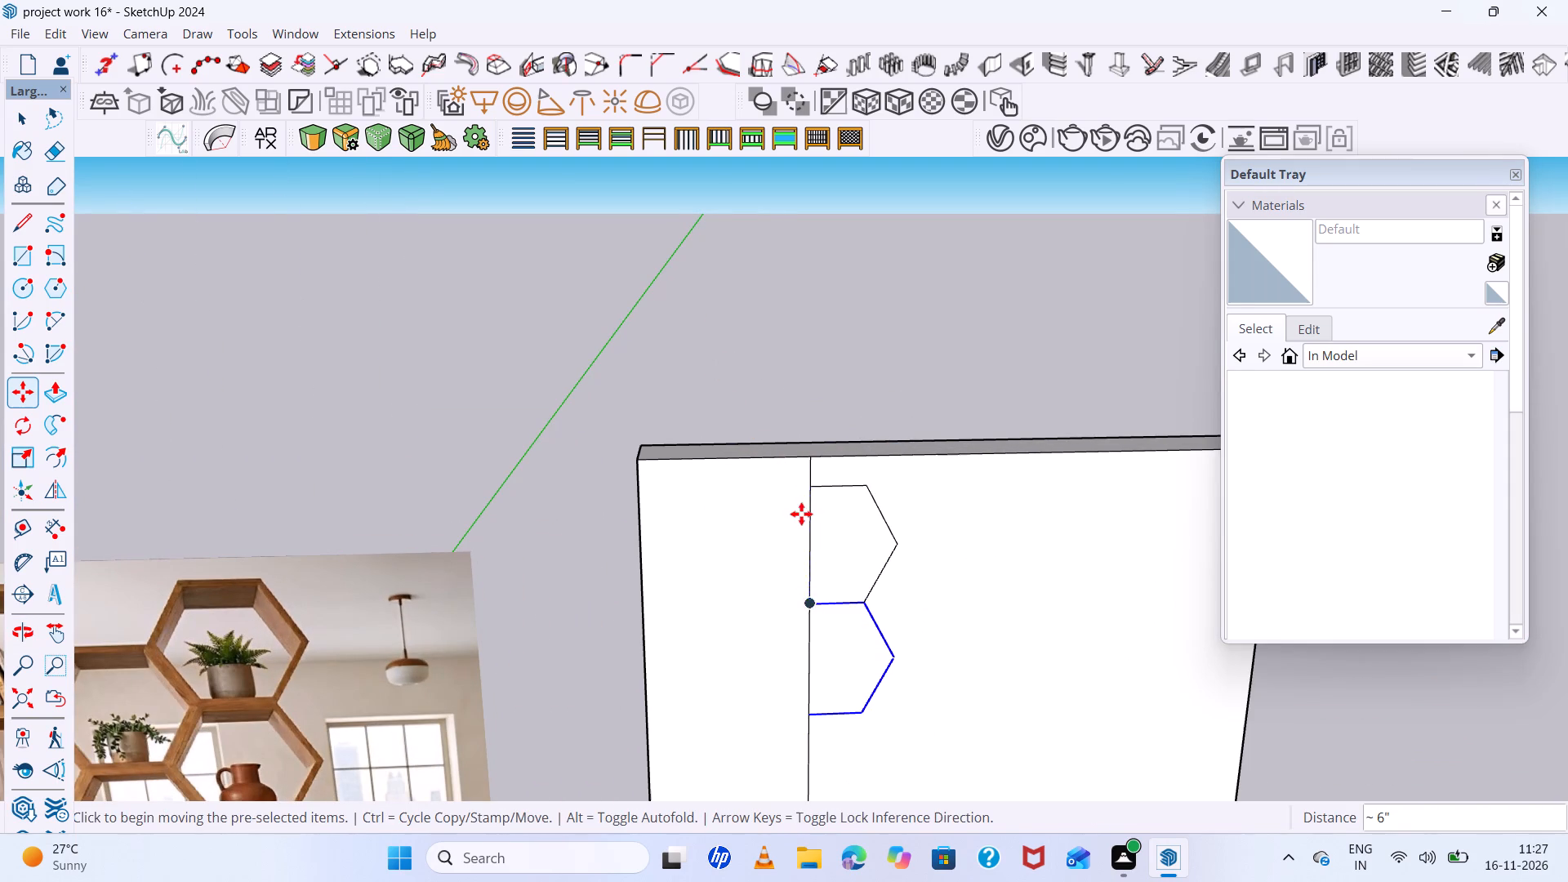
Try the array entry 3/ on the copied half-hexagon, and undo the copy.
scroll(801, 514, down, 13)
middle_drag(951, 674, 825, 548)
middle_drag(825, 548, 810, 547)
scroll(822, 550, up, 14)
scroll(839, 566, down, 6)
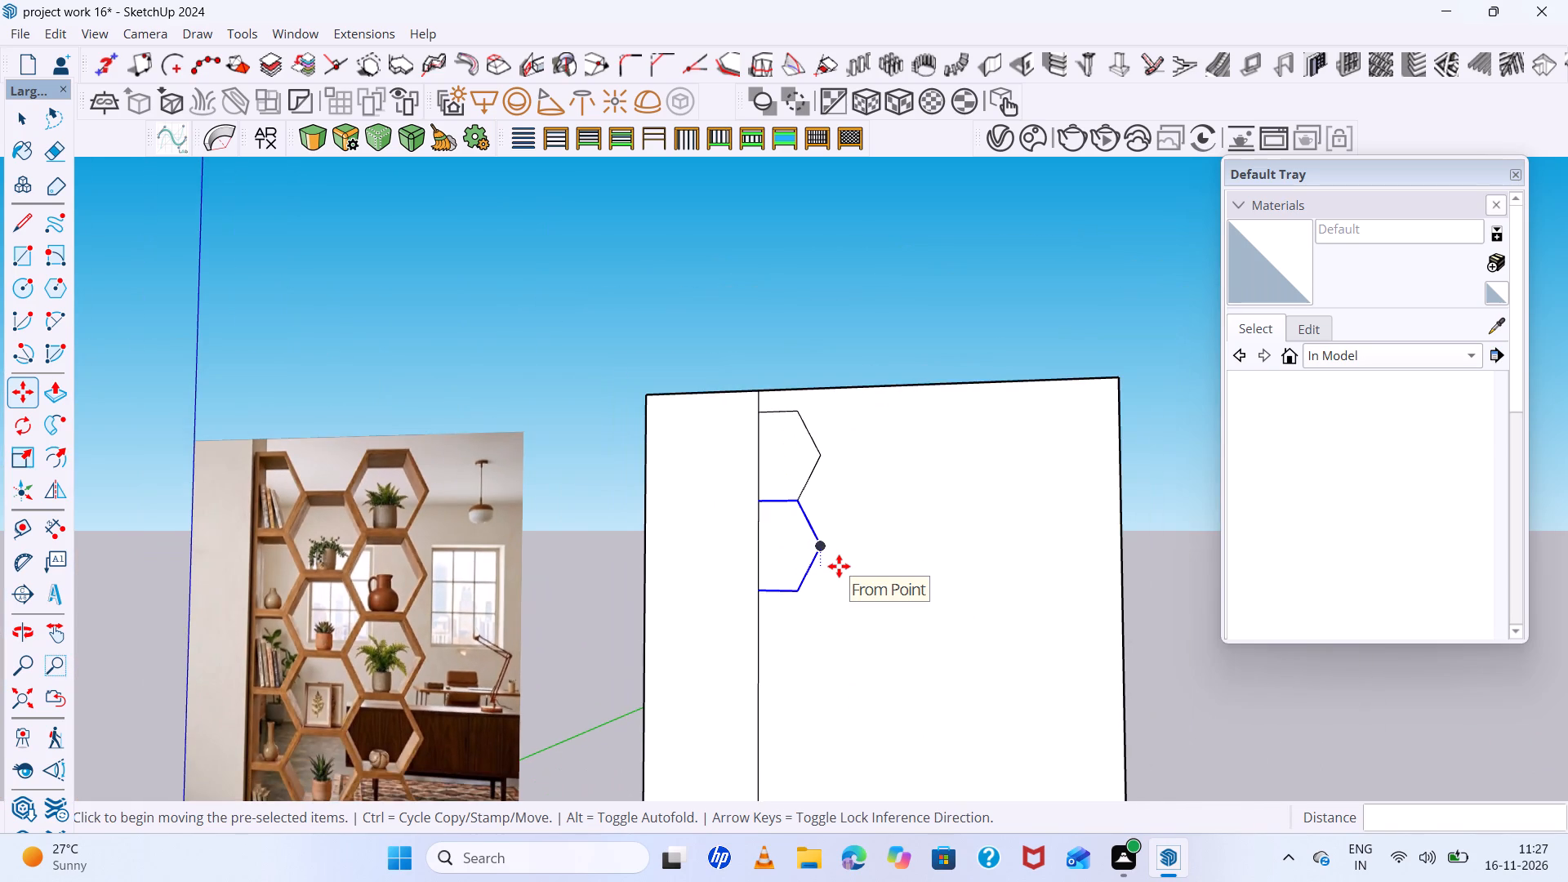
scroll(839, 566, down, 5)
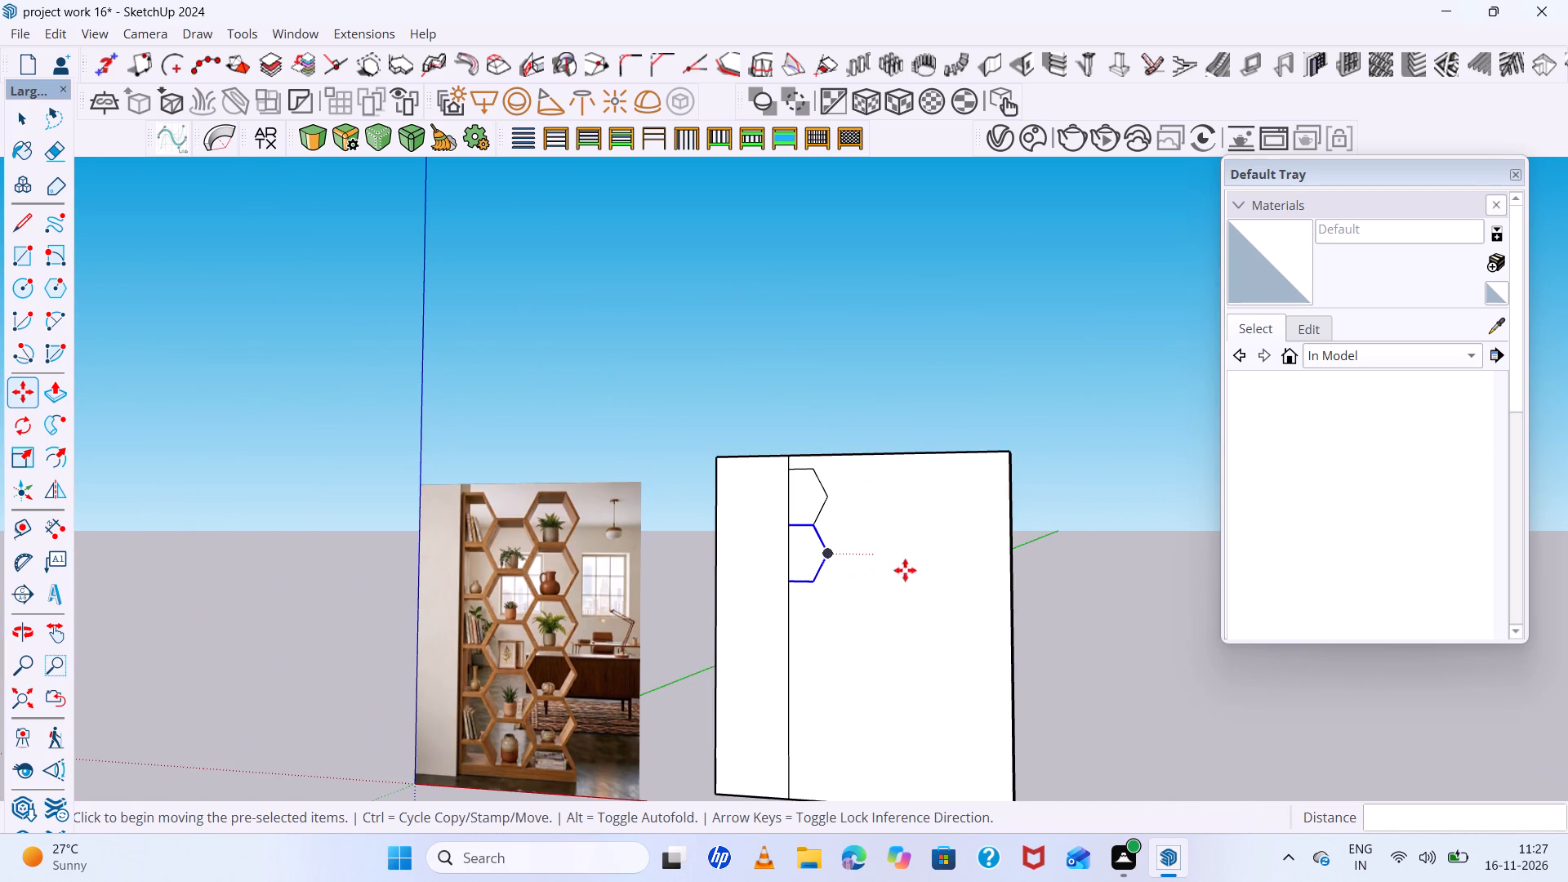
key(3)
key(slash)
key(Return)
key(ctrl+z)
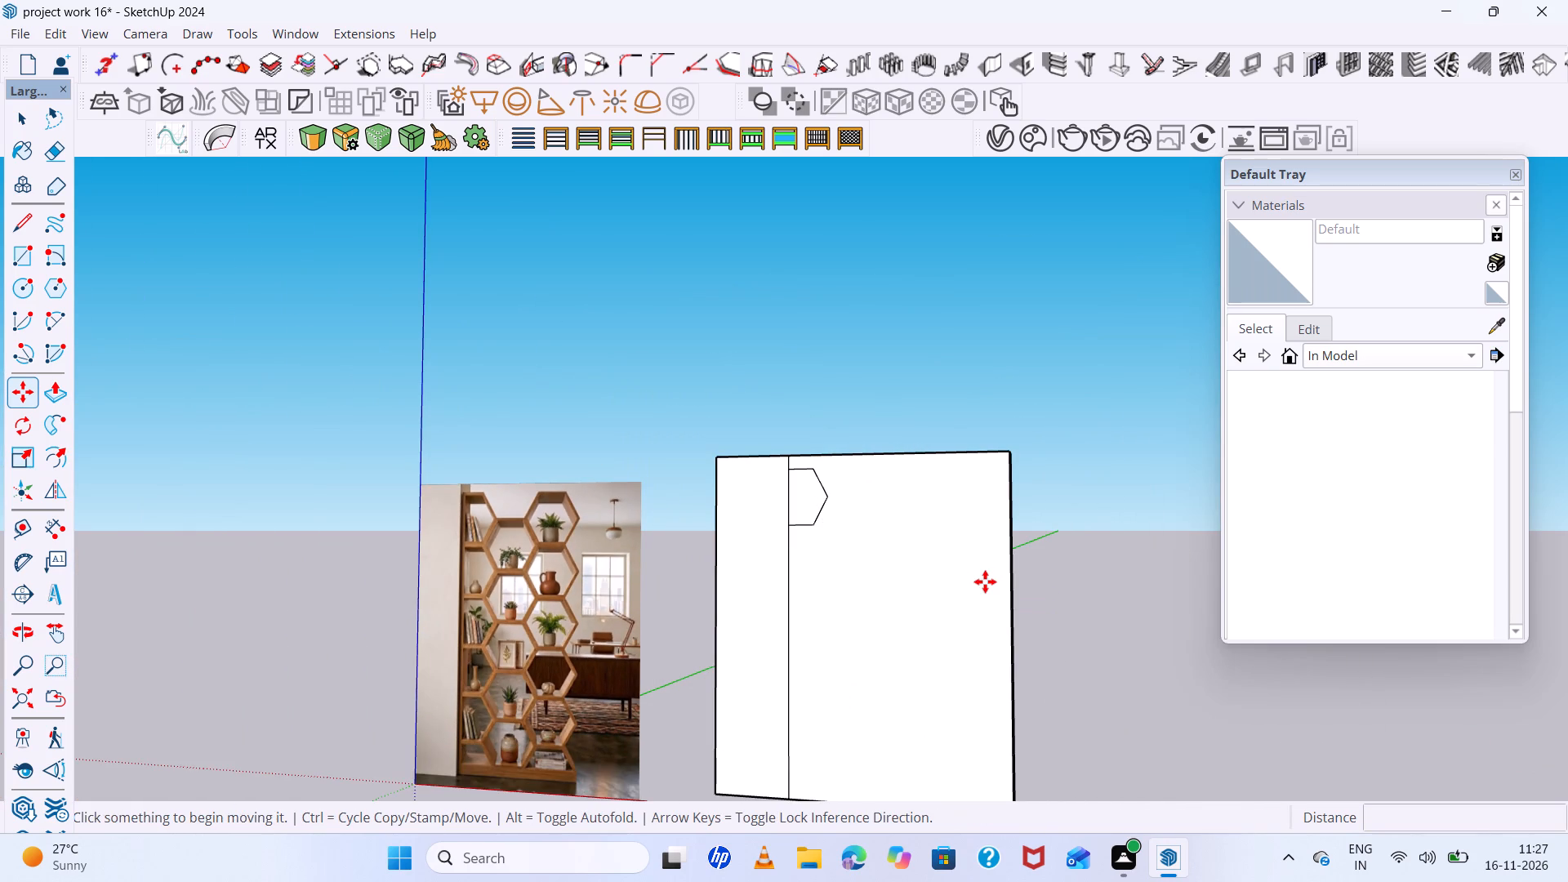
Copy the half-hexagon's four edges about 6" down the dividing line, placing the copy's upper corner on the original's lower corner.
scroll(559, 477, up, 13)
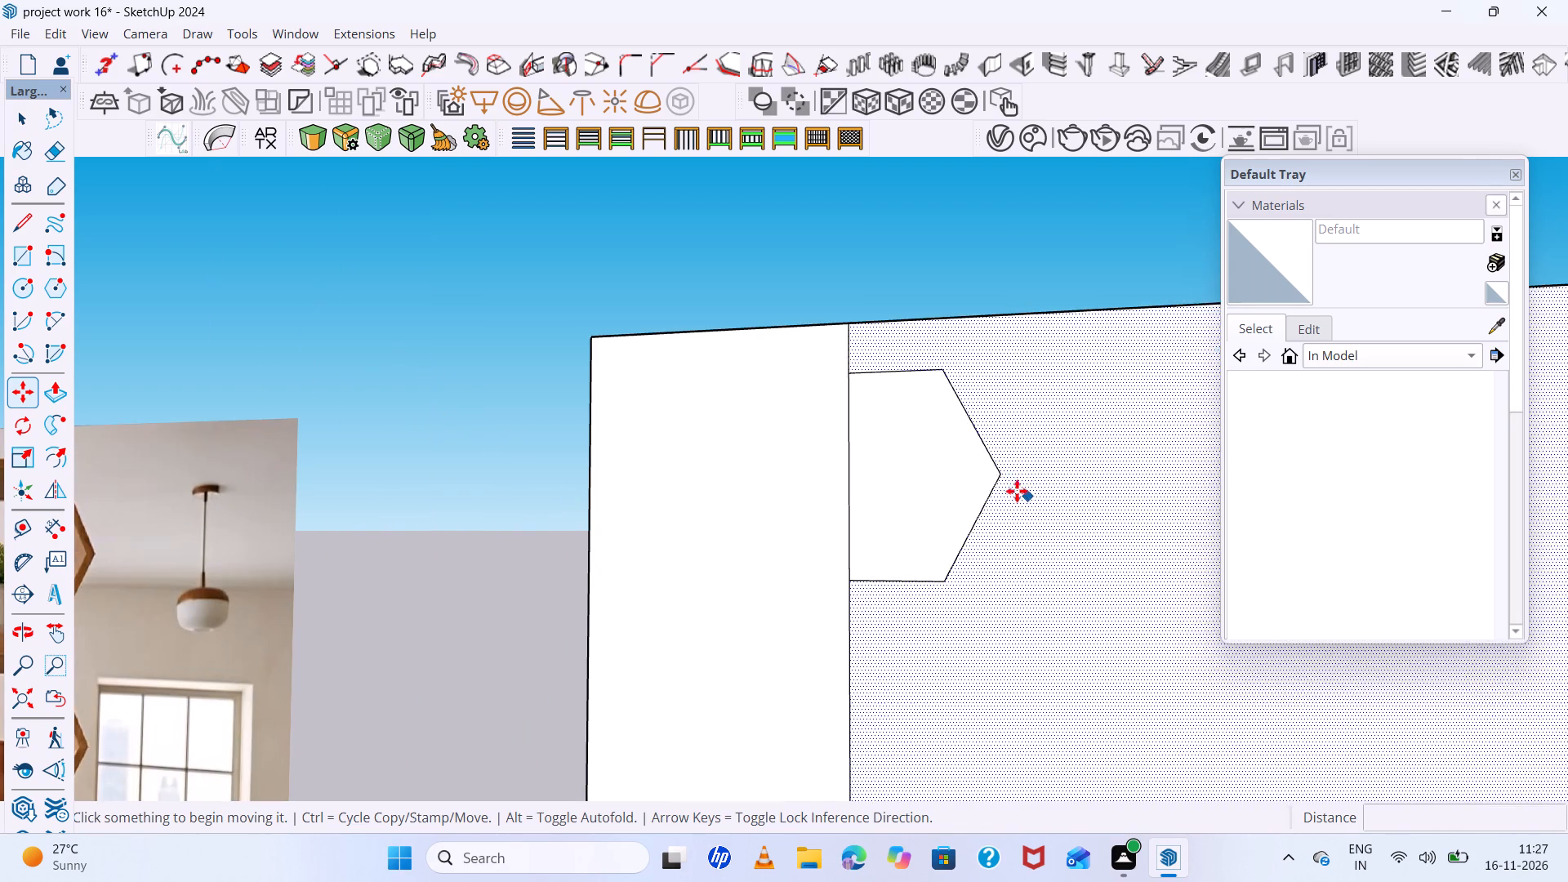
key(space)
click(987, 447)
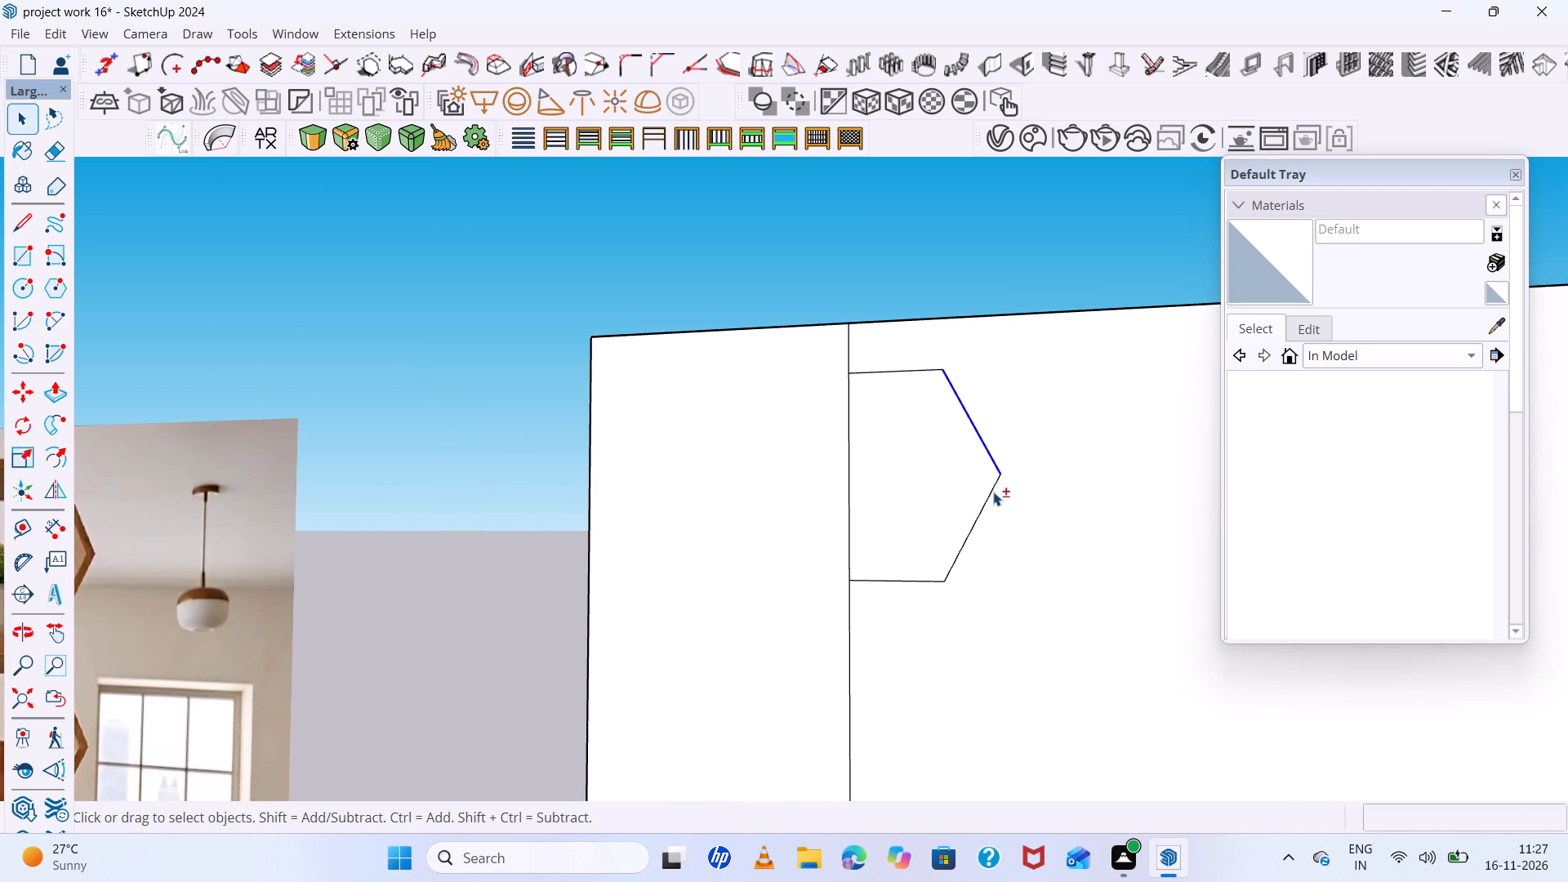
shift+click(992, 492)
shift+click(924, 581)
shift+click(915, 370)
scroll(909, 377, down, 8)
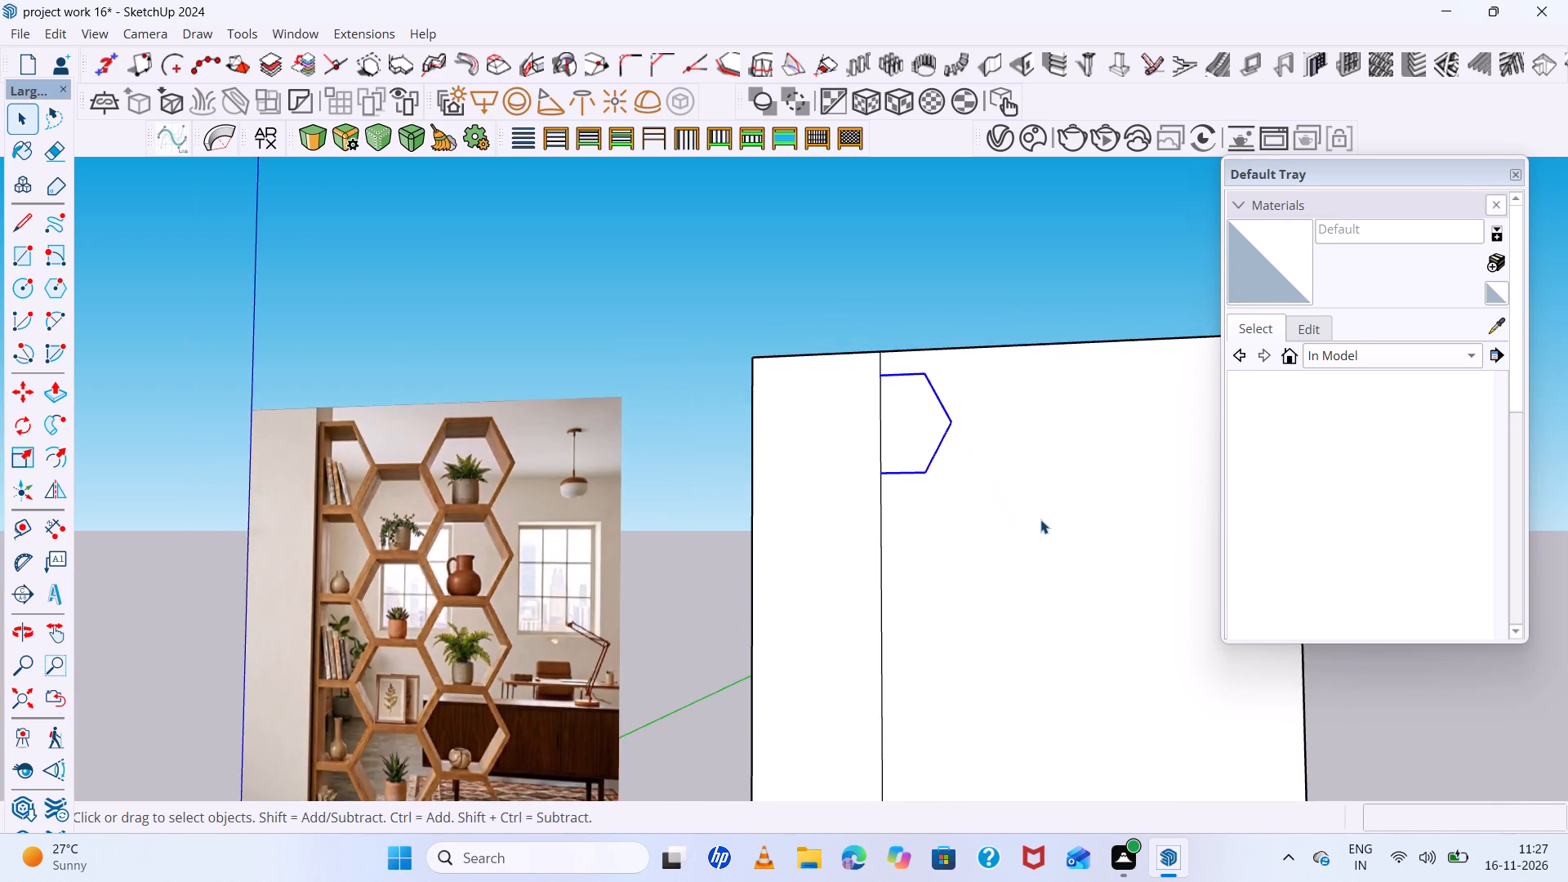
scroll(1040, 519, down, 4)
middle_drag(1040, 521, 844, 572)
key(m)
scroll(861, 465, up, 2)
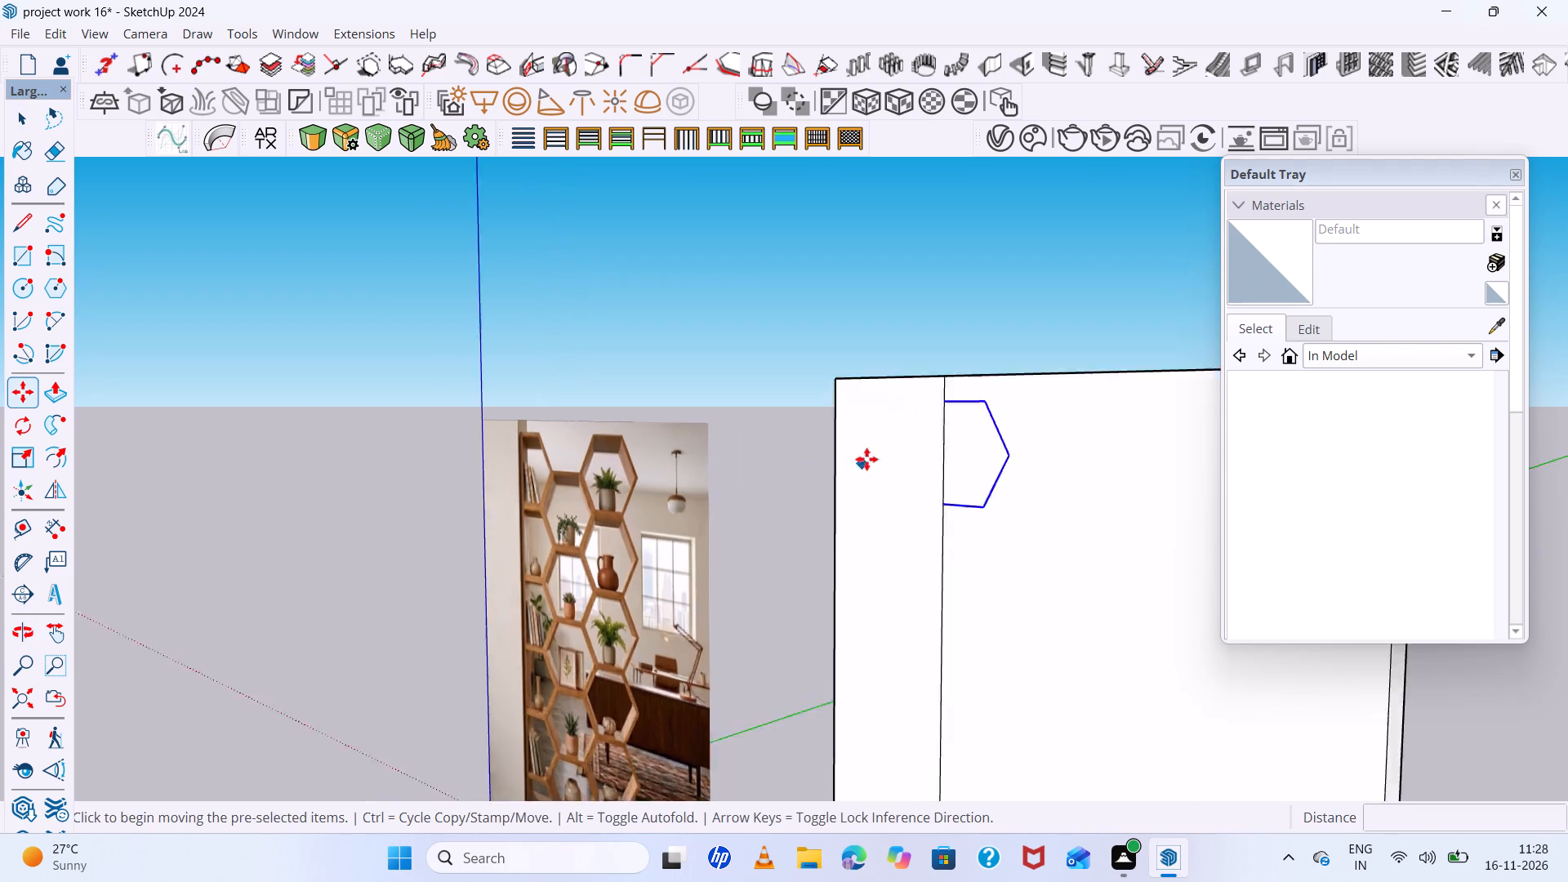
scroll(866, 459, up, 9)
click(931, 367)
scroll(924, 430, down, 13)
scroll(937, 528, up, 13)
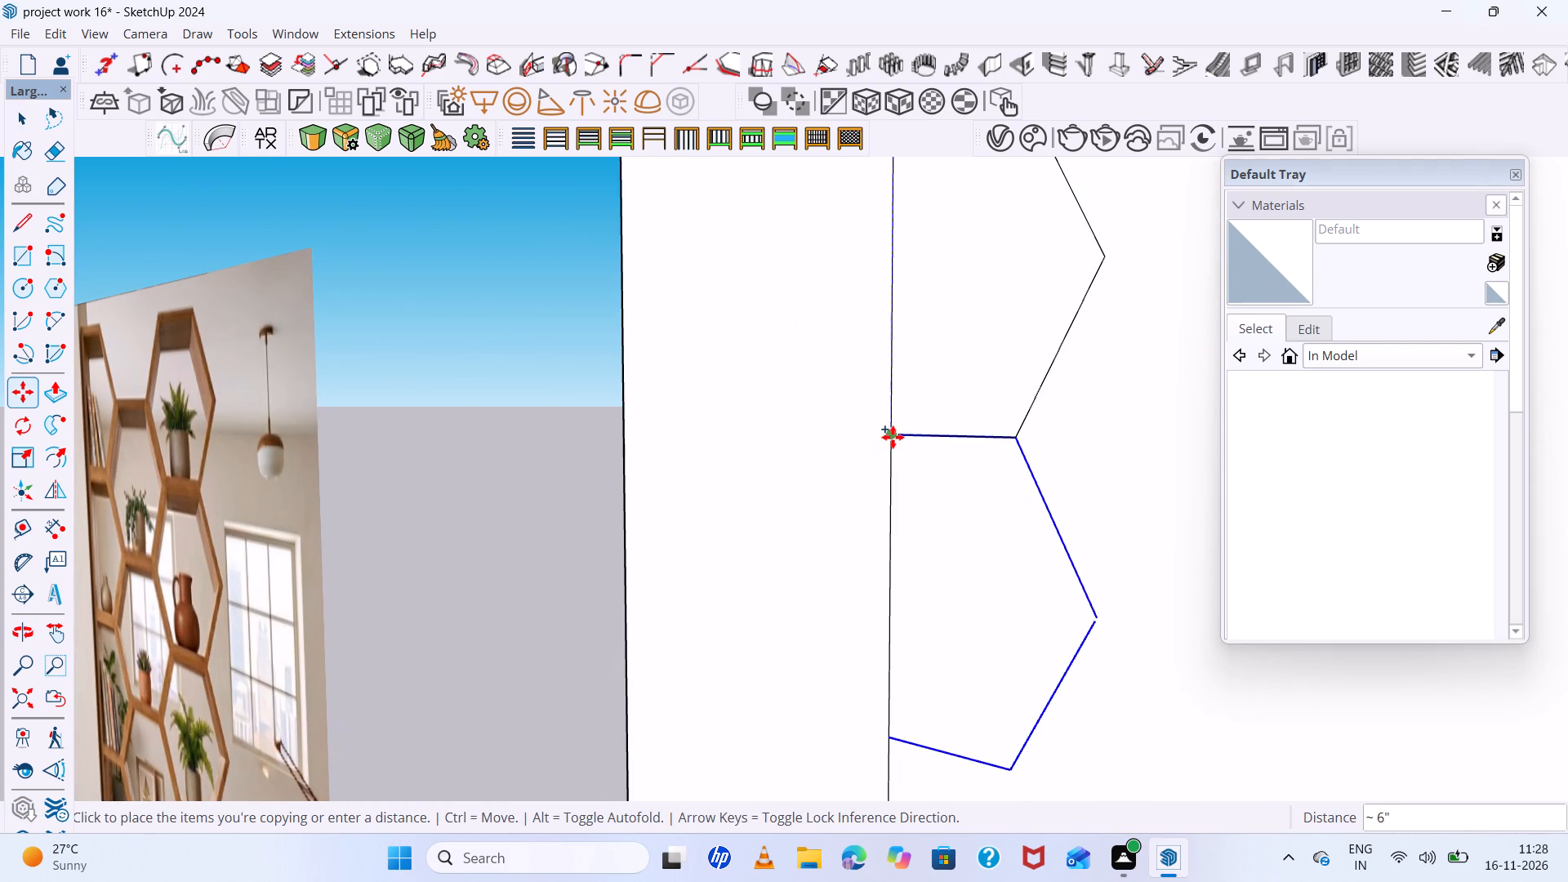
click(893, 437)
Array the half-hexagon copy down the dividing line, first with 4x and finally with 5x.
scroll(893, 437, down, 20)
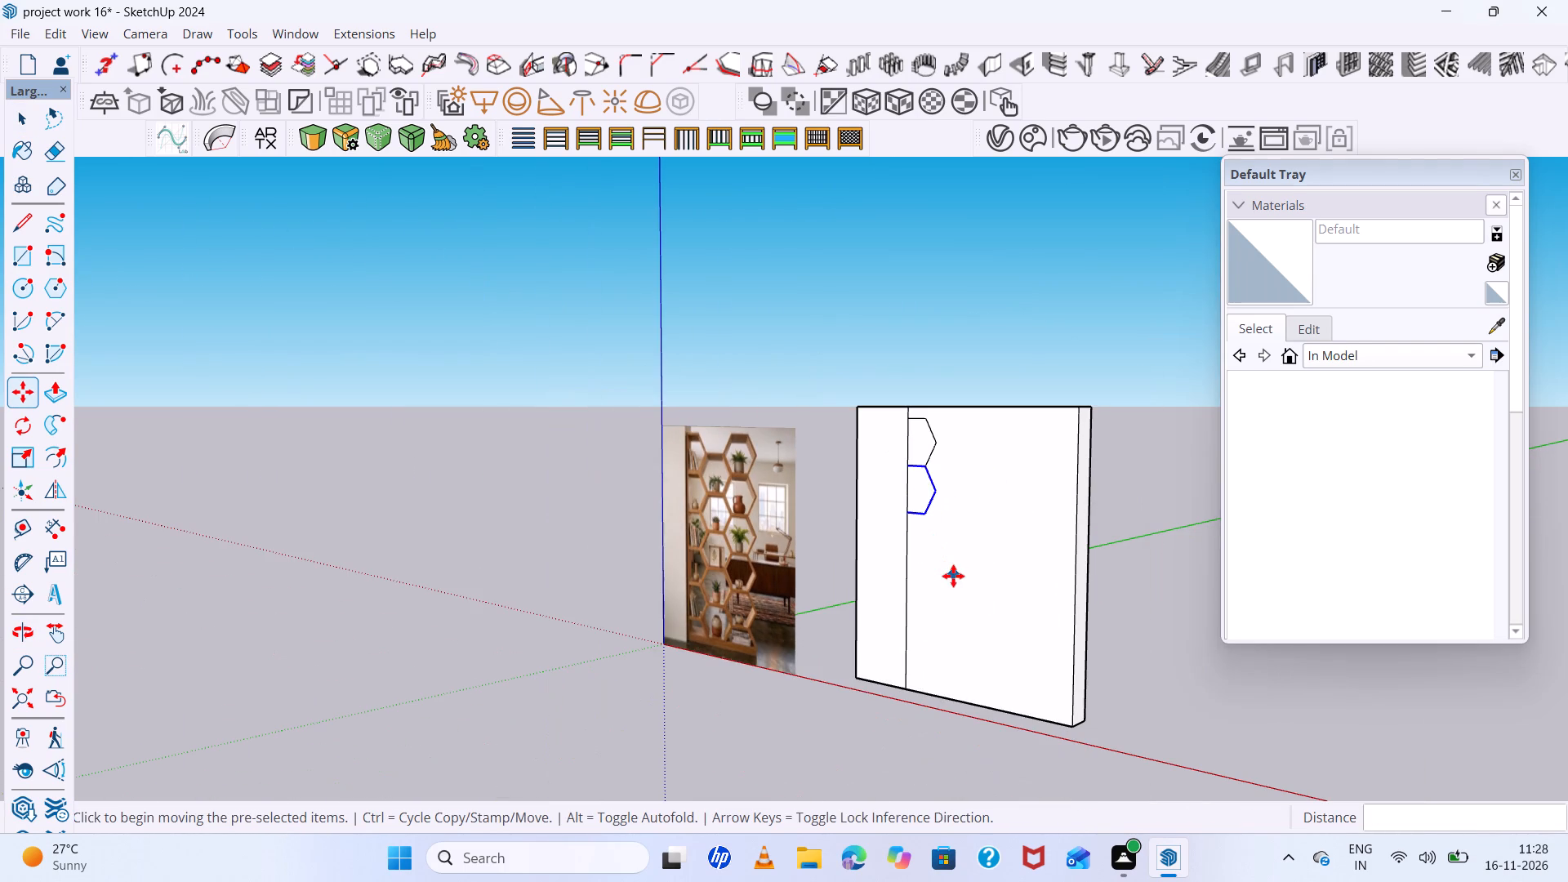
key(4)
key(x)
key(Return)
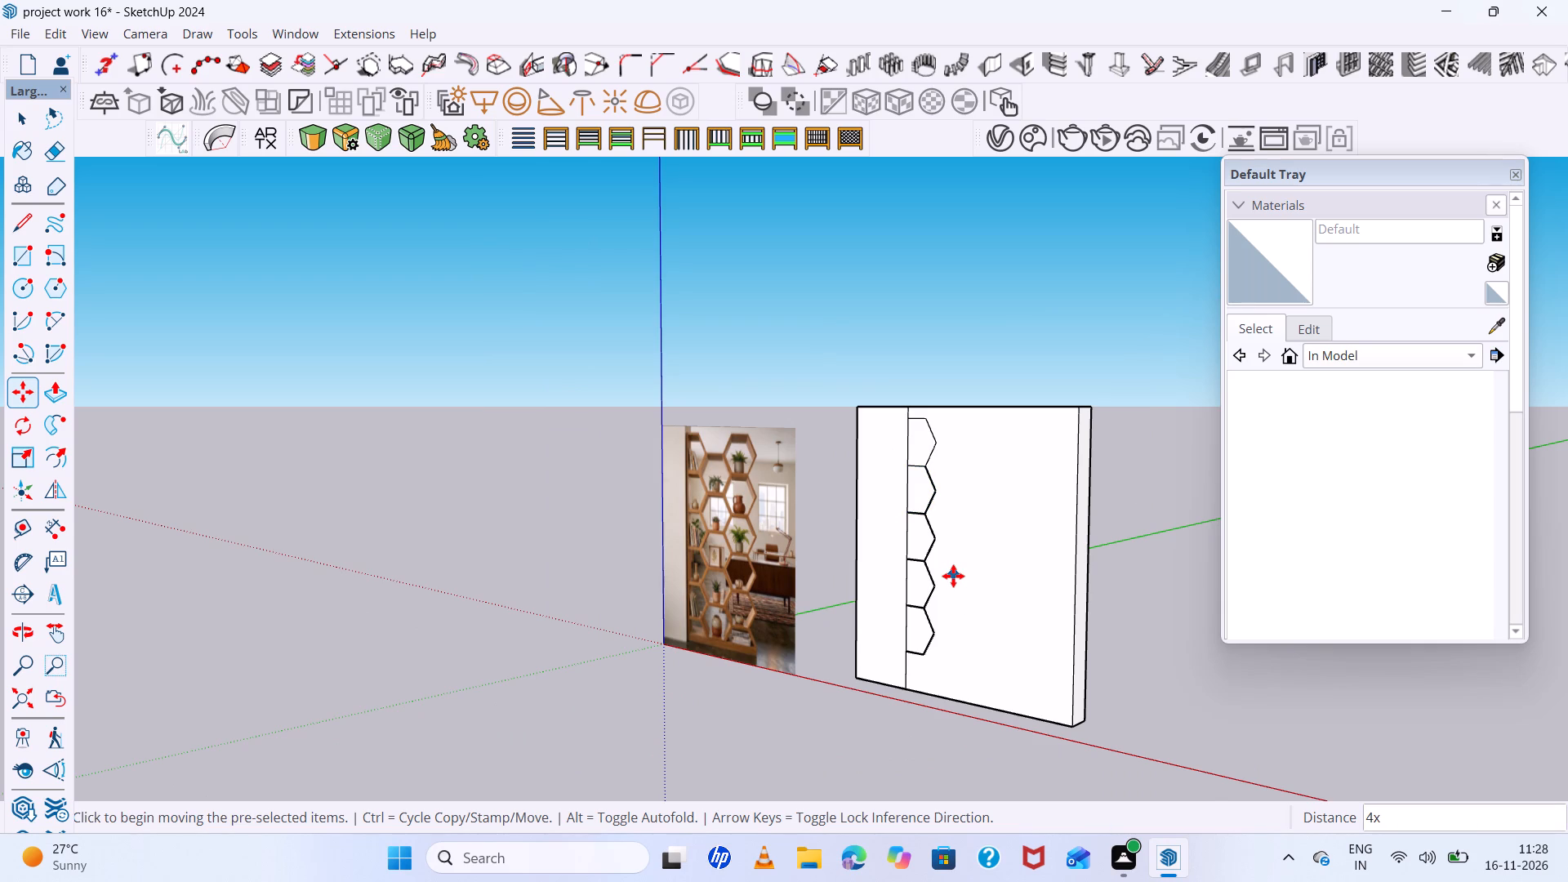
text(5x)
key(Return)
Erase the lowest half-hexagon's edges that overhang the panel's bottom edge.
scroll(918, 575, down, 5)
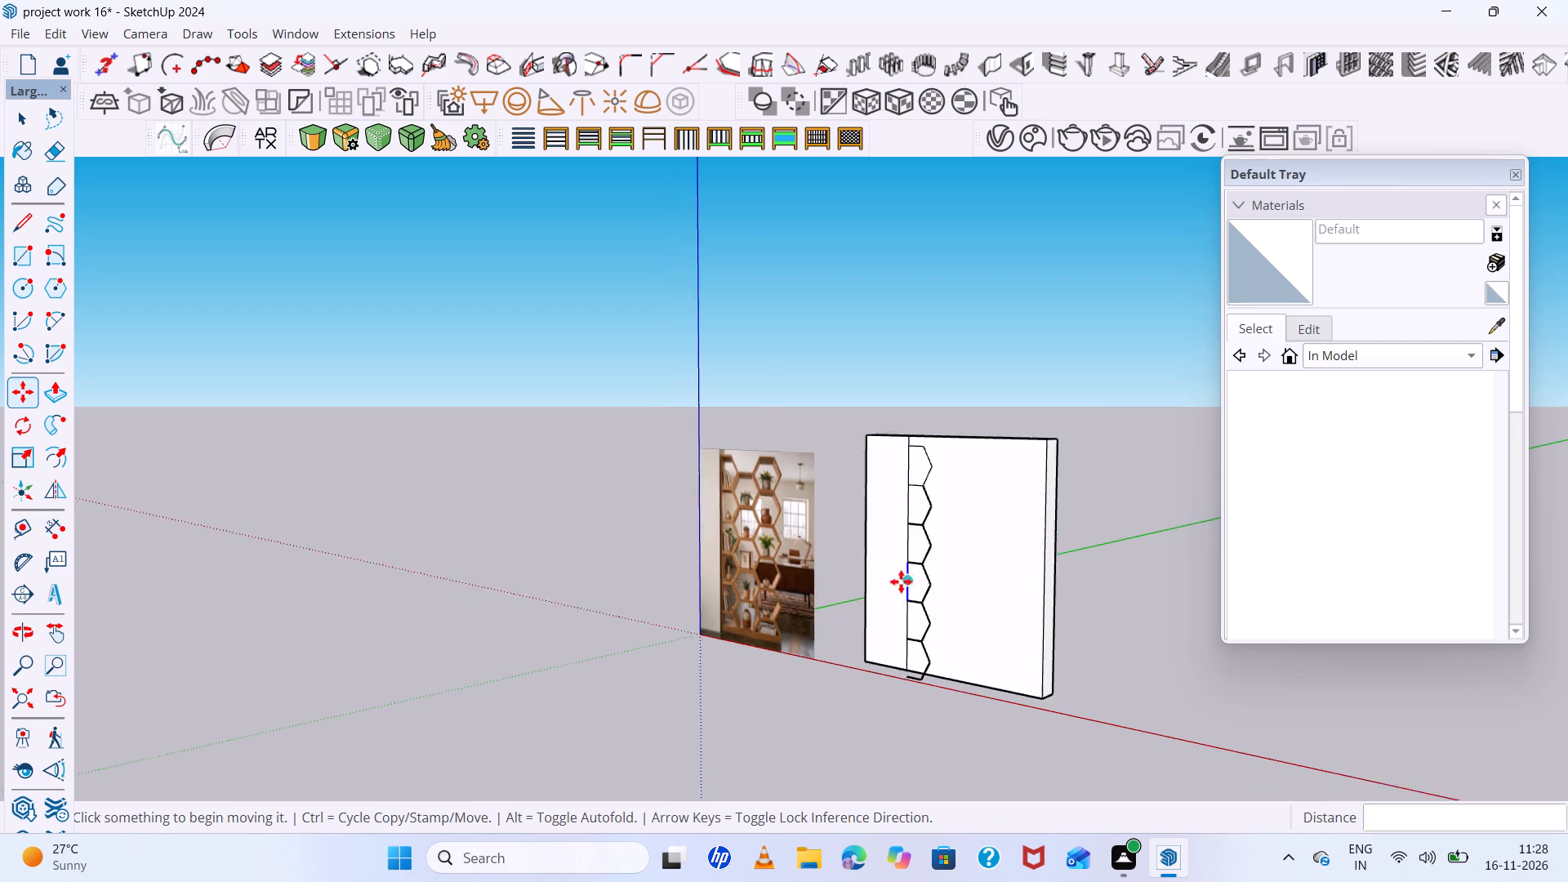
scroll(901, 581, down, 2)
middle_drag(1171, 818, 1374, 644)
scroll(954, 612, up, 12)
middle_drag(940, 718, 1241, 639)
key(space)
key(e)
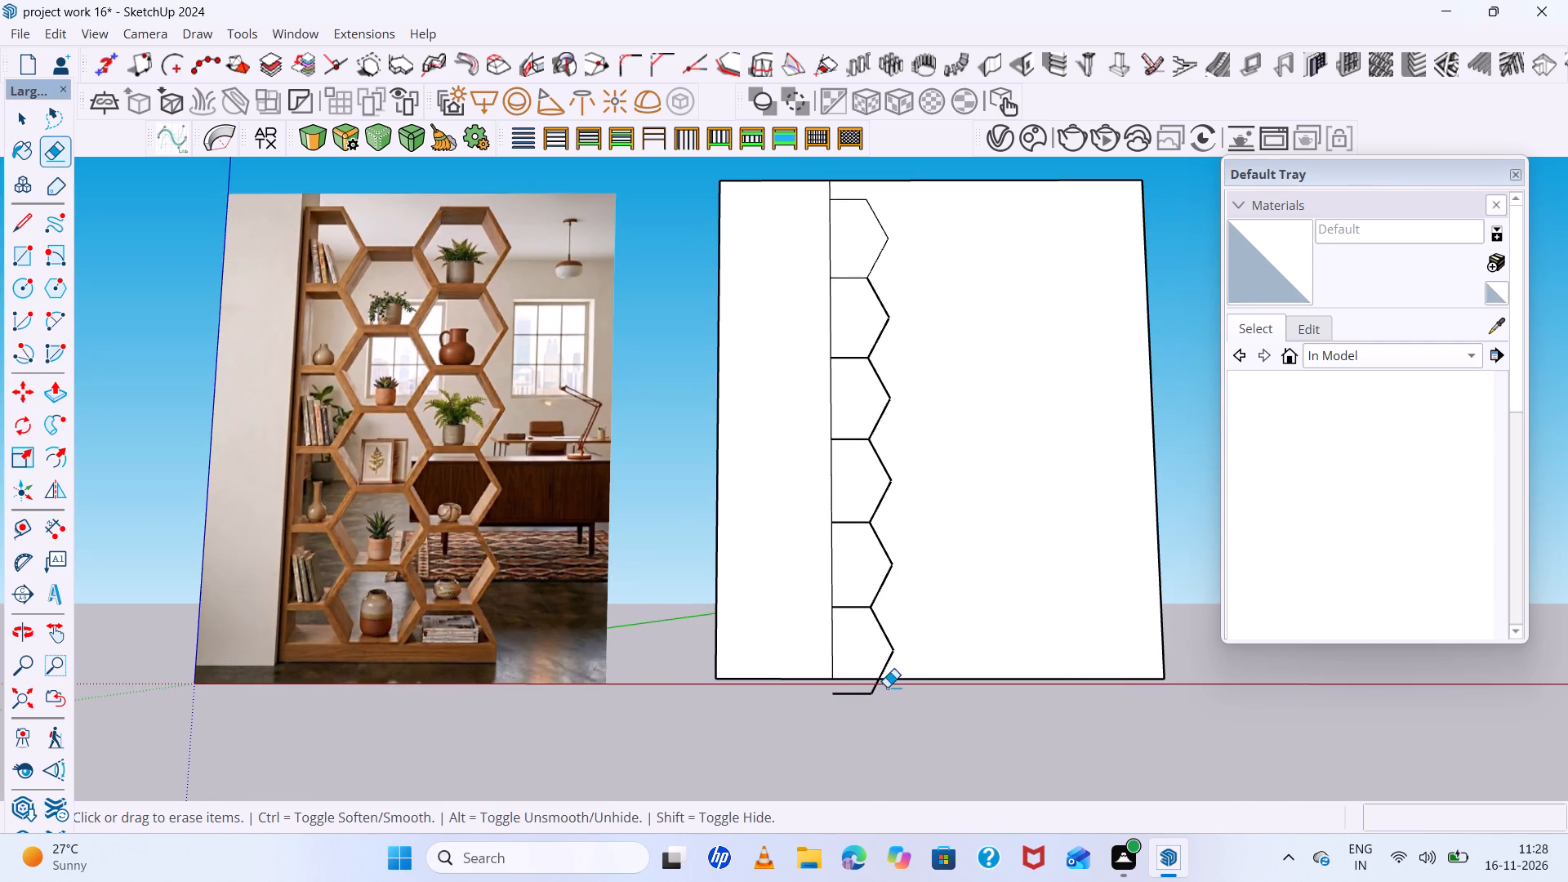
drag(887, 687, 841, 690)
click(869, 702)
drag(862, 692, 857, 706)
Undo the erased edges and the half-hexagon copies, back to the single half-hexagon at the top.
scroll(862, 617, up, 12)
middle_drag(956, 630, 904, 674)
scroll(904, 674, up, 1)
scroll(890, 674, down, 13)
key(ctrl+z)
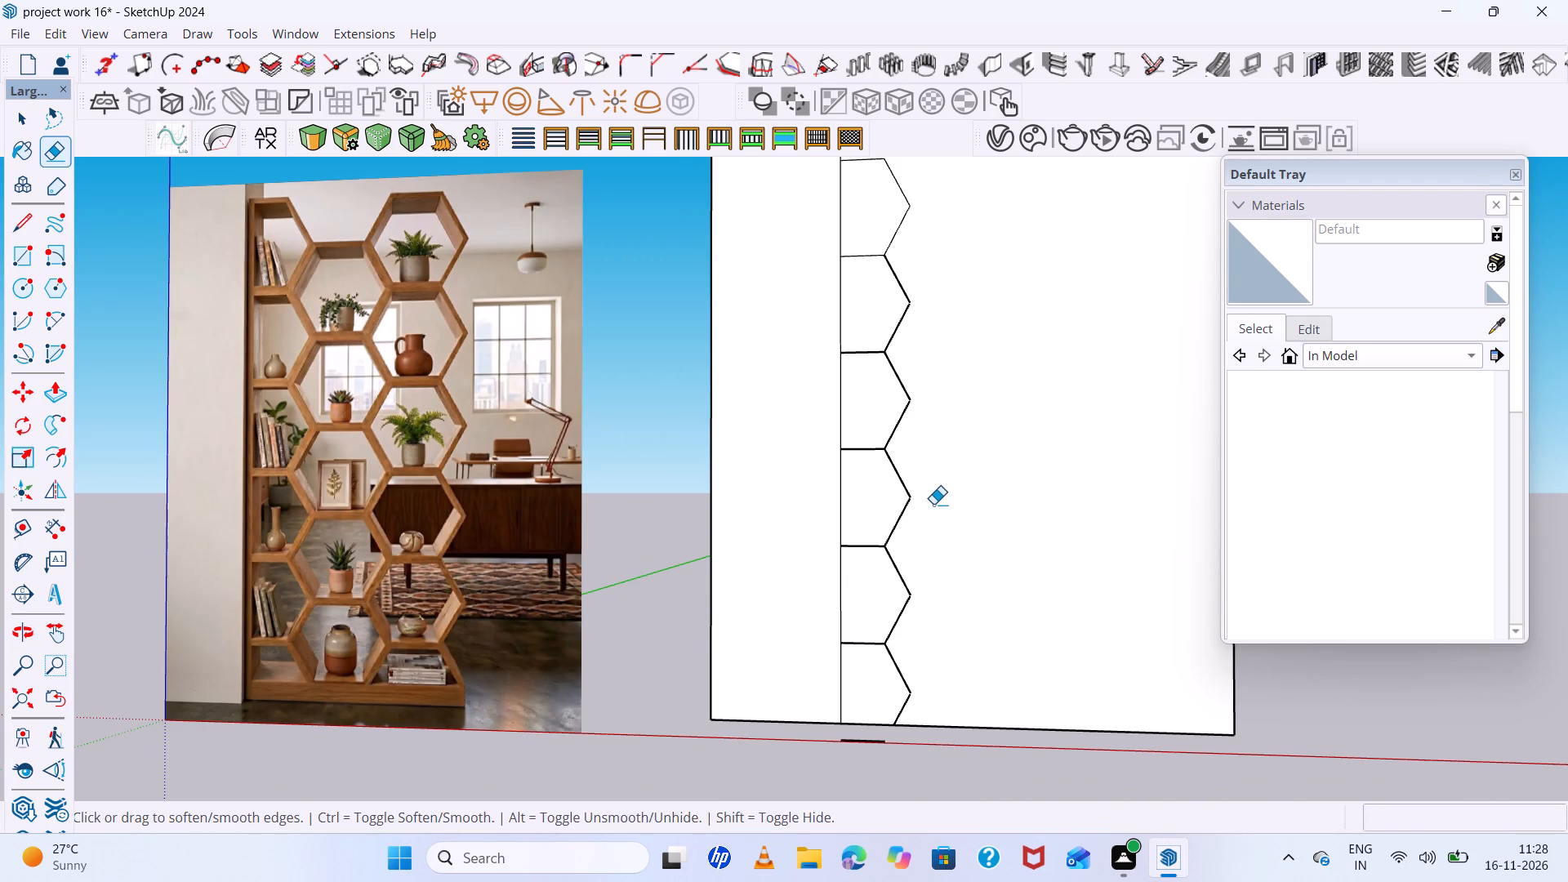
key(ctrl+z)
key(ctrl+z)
Copy the top half-hexagon's four edges about 6" down the dividing line, snapping the copy's upper corner to the original's lower corner.
scroll(920, 294, up, 5)
scroll(871, 374, down, 2)
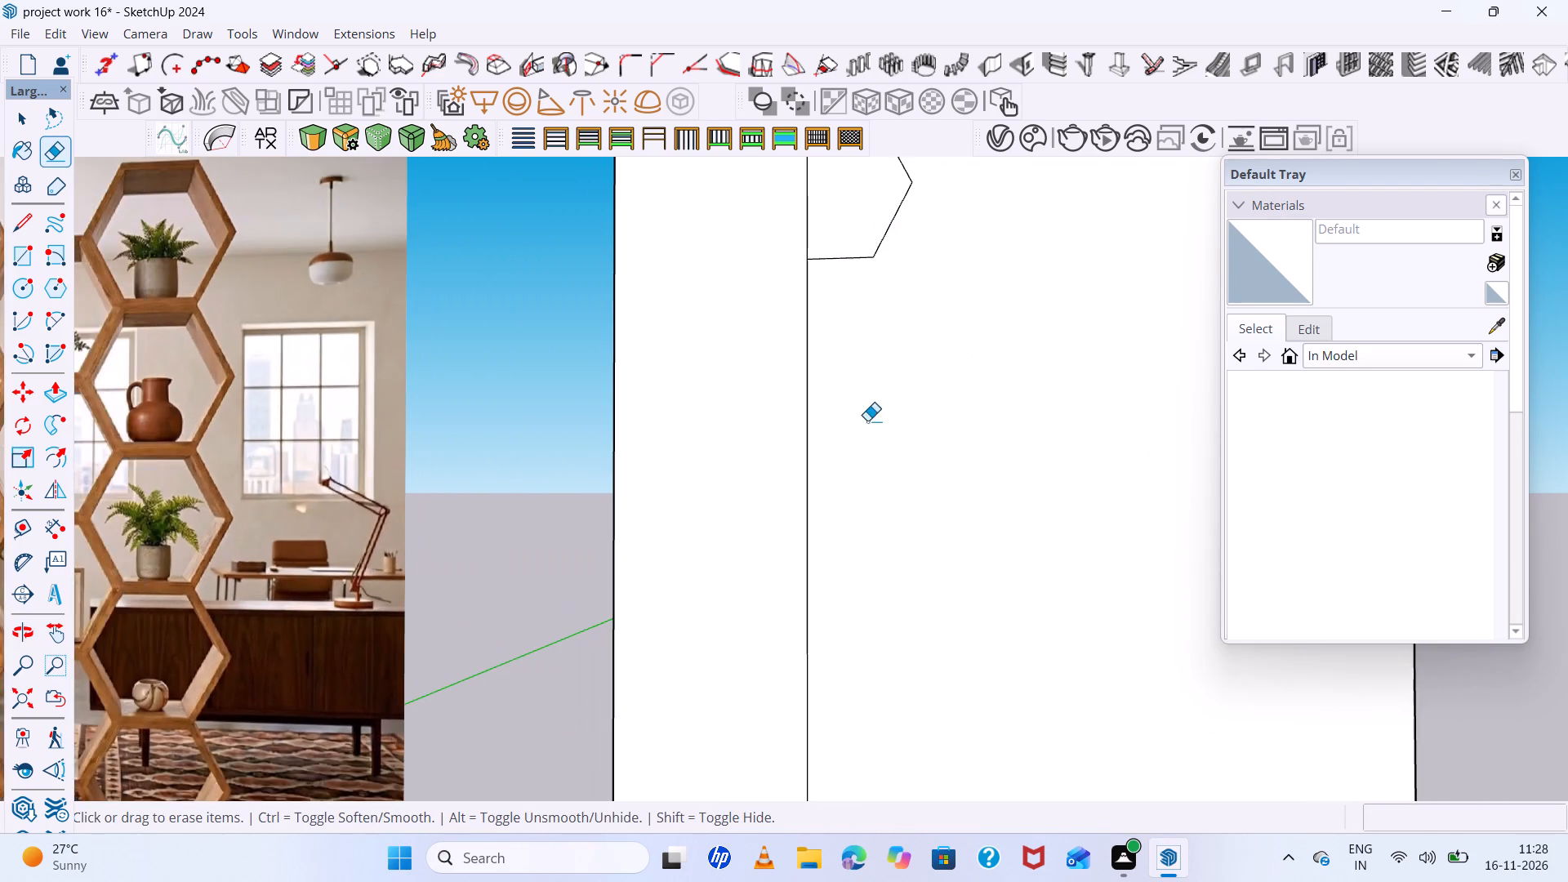
scroll(867, 421, down, 6)
scroll(919, 262, up, 19)
key(space)
scroll(908, 507, up, 4)
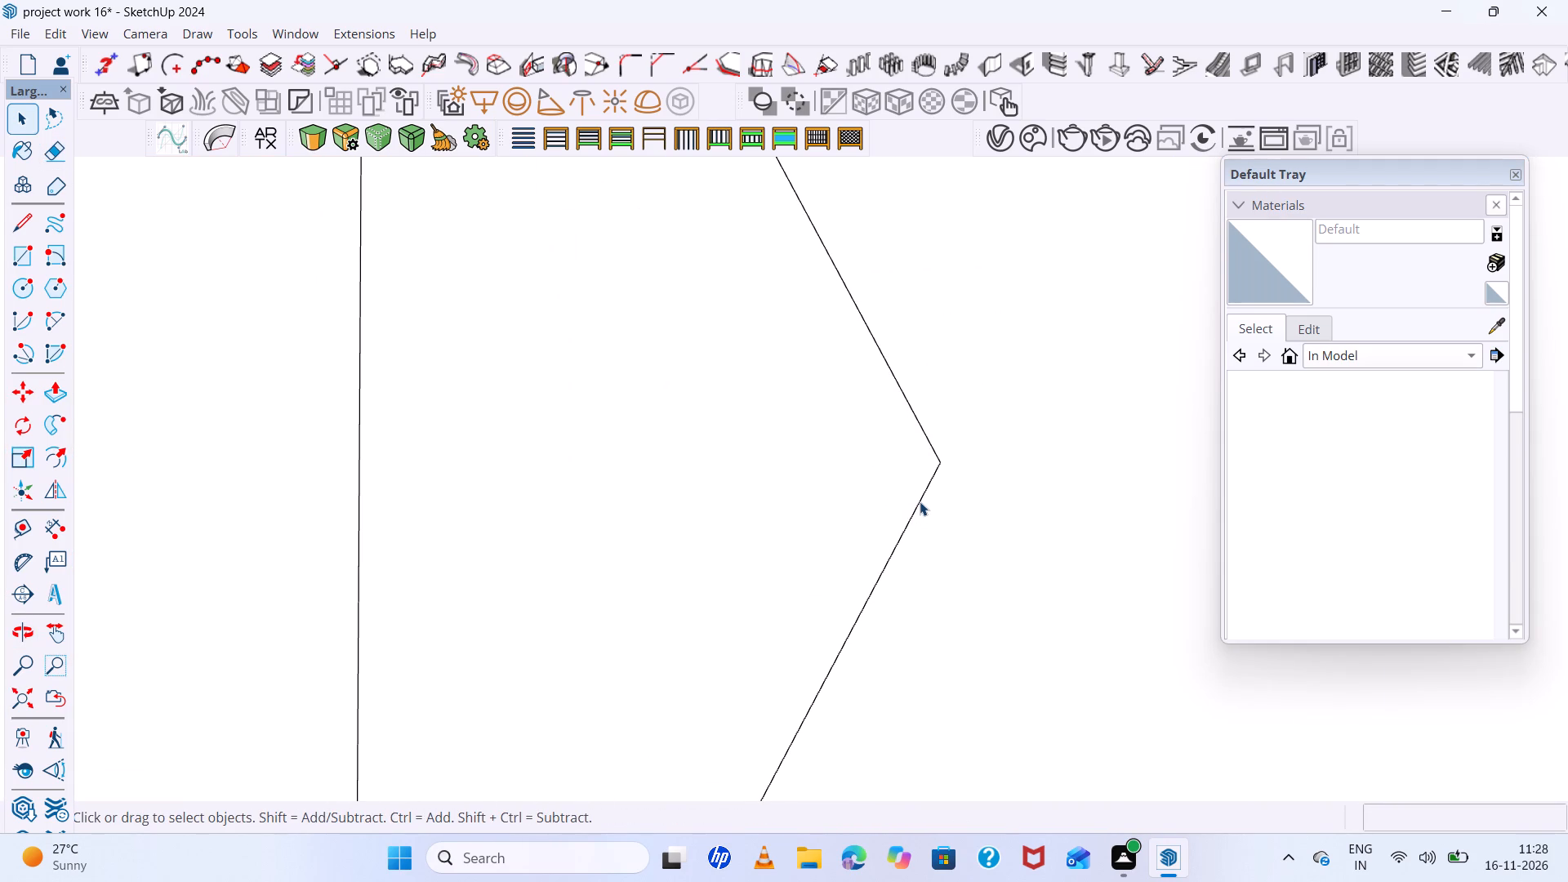
click(920, 501)
scroll(936, 468, up, 9)
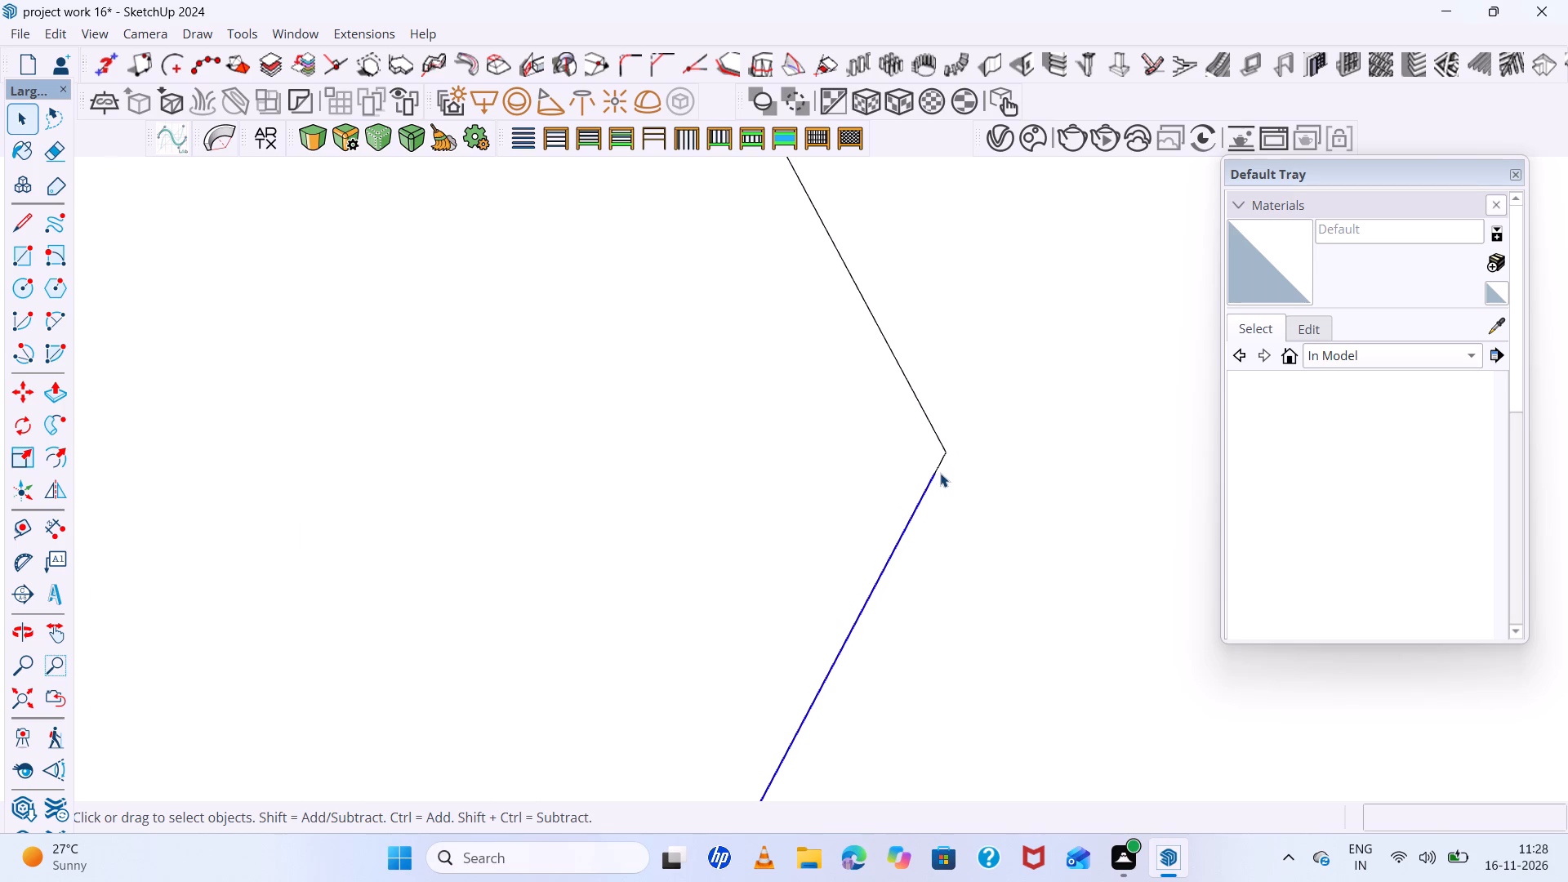
shift+click(942, 461)
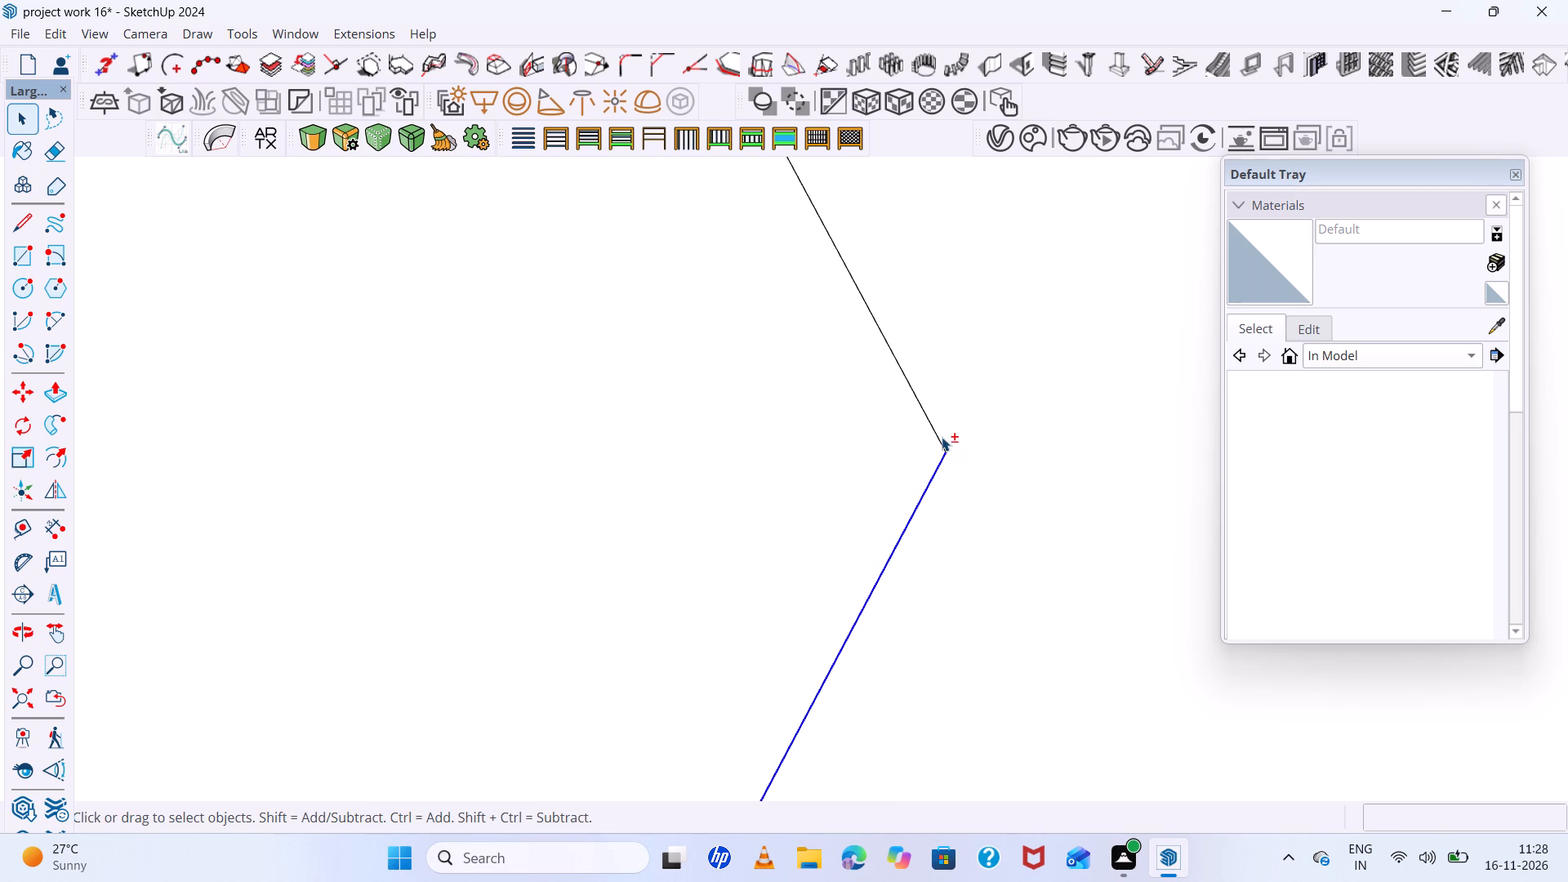
shift+click(938, 436)
shift+scroll(969, 446, down, 20)
shift+scroll(969, 446, down, 2)
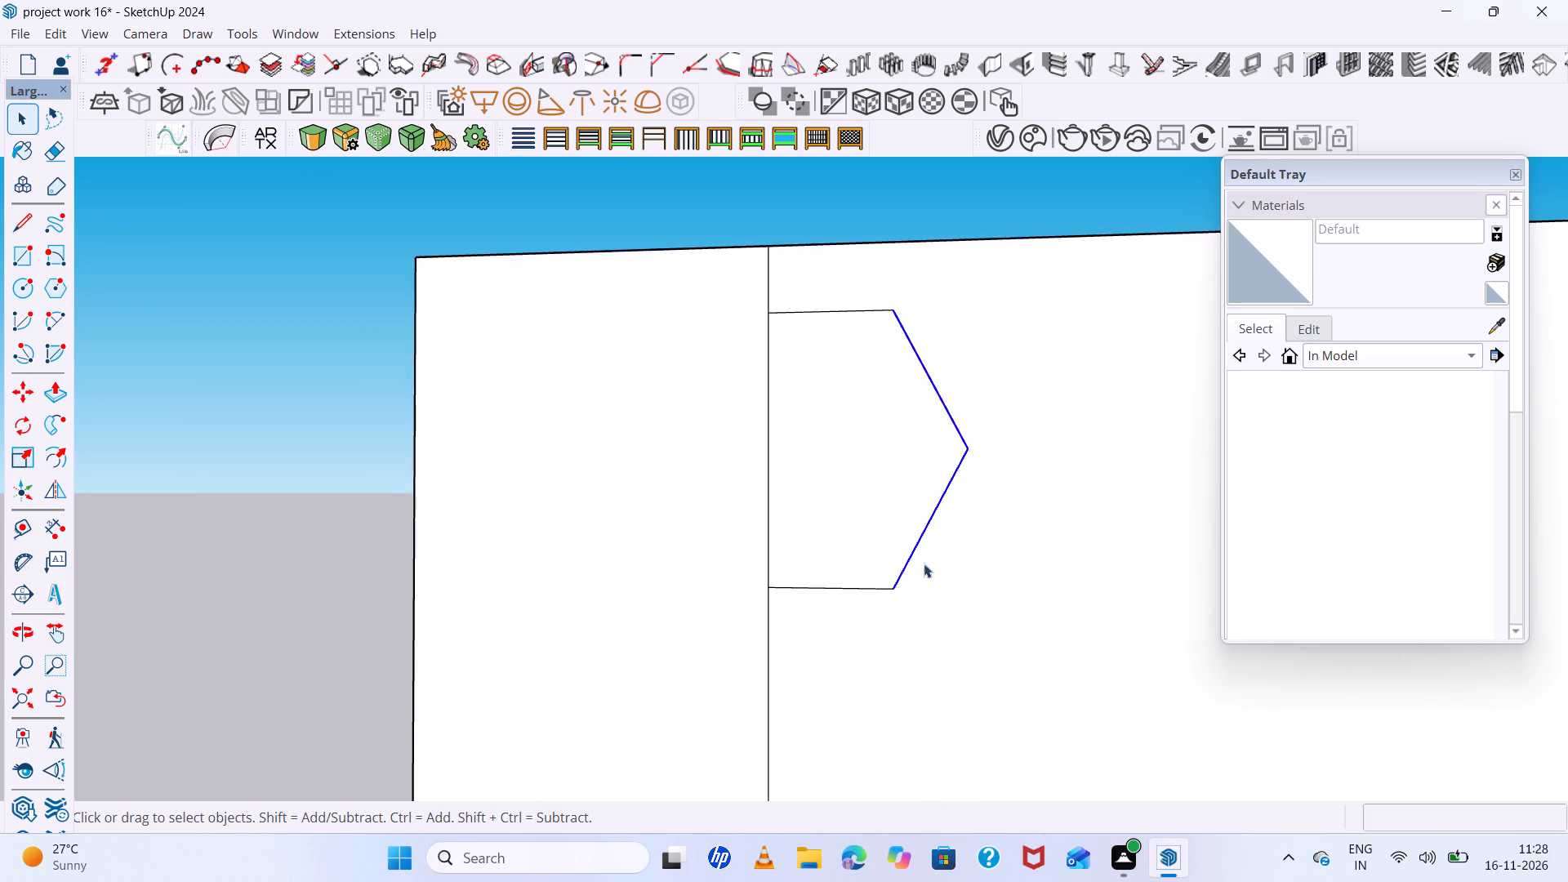
scroll(852, 667, up, 7)
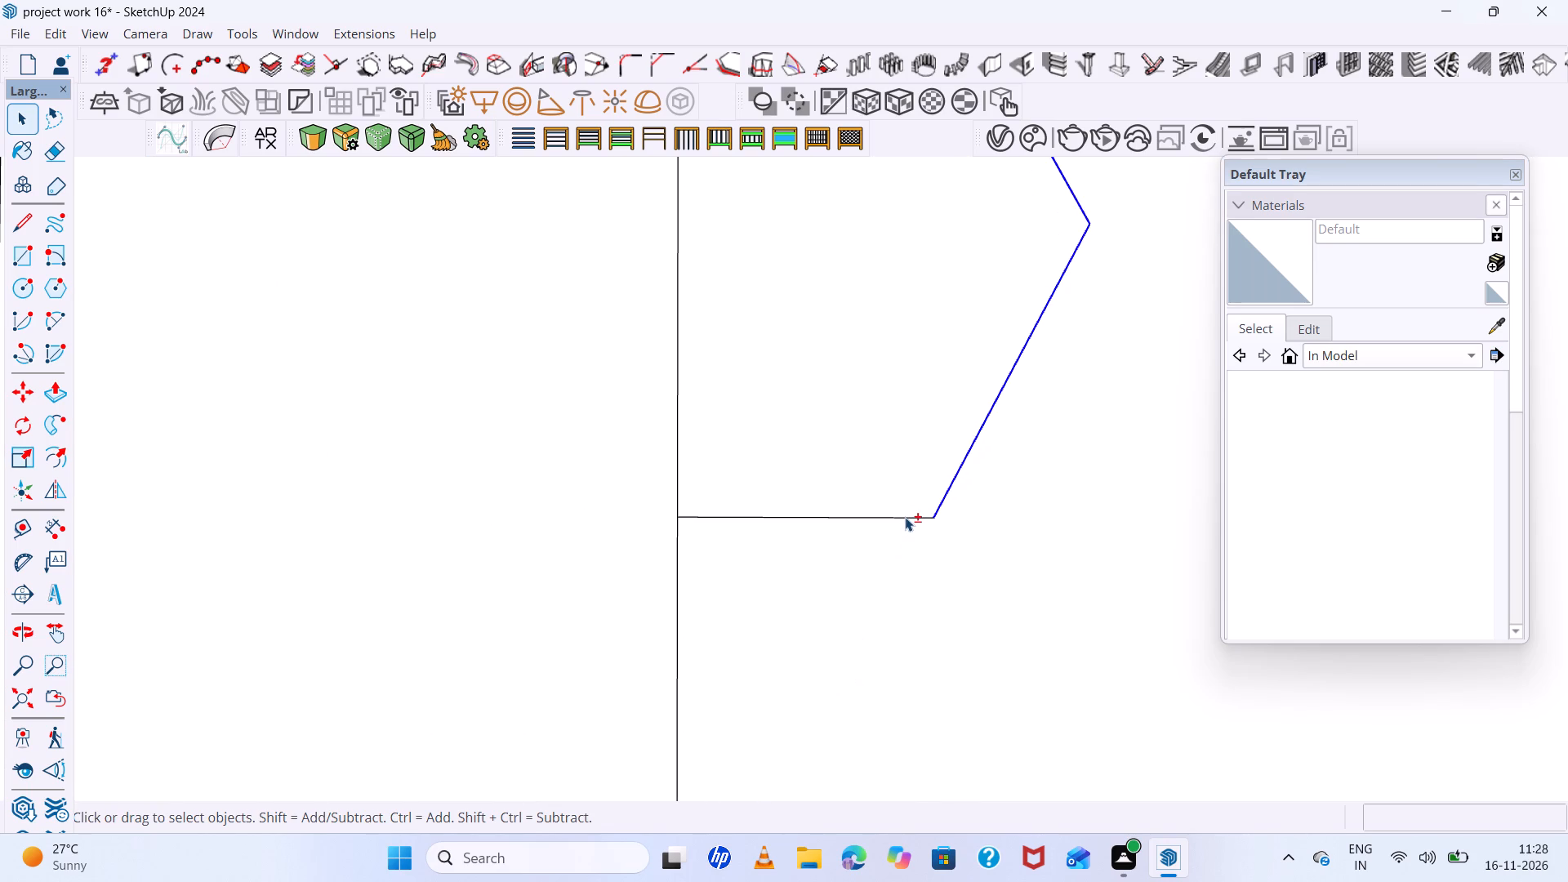
shift+click(905, 517)
shift+scroll(920, 595, down, 14)
scroll(893, 439, up, 12)
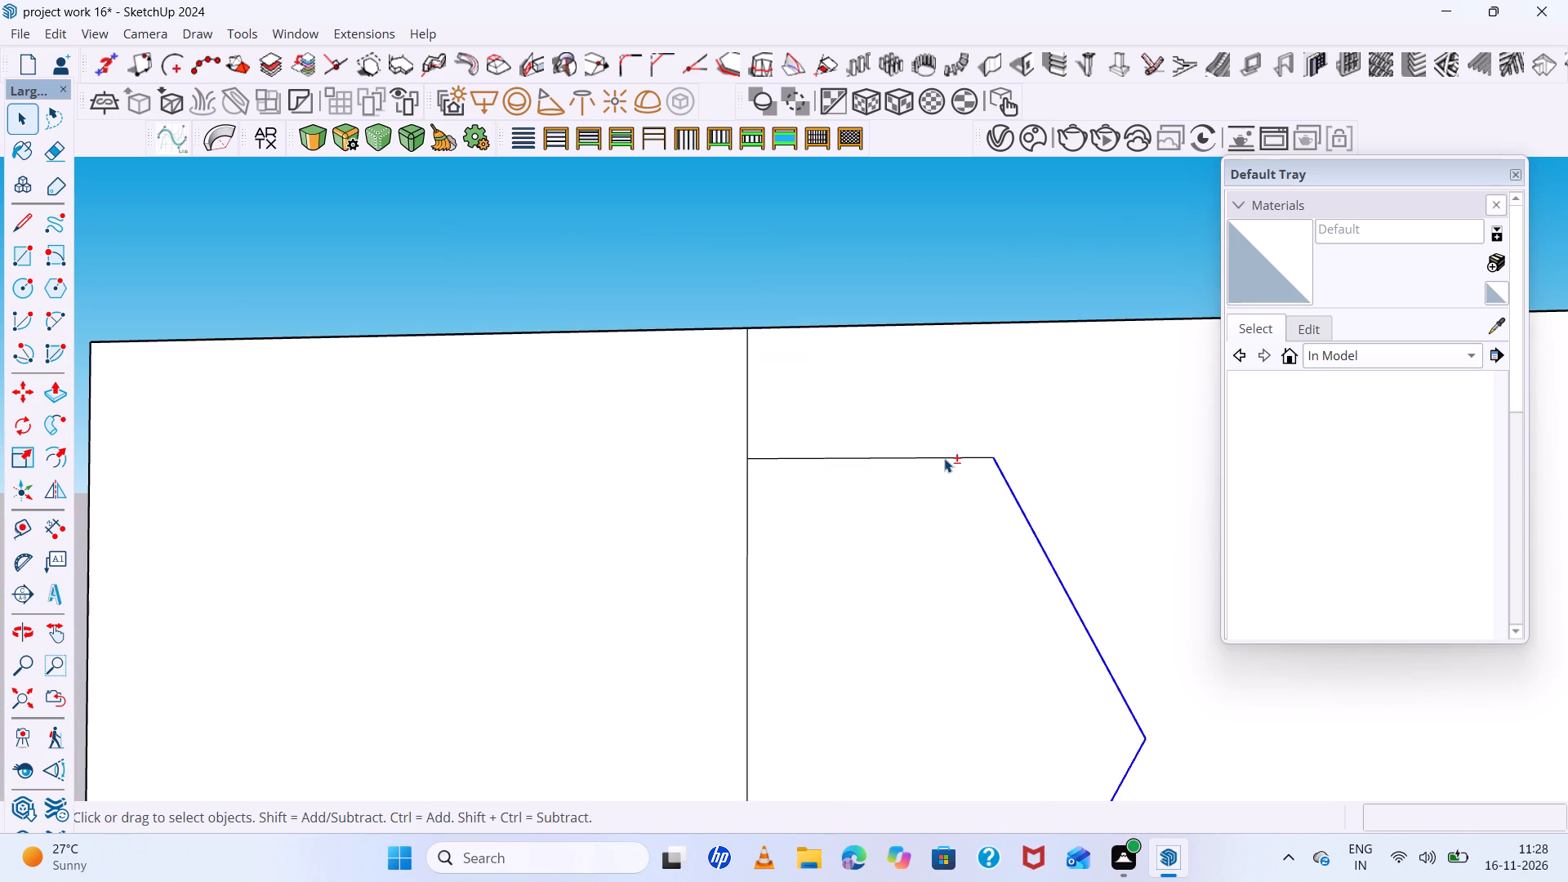
shift+click(945, 457)
scroll(932, 459, down, 20)
middle_drag(944, 635, 943, 590)
key(m)
scroll(910, 589, up, 7)
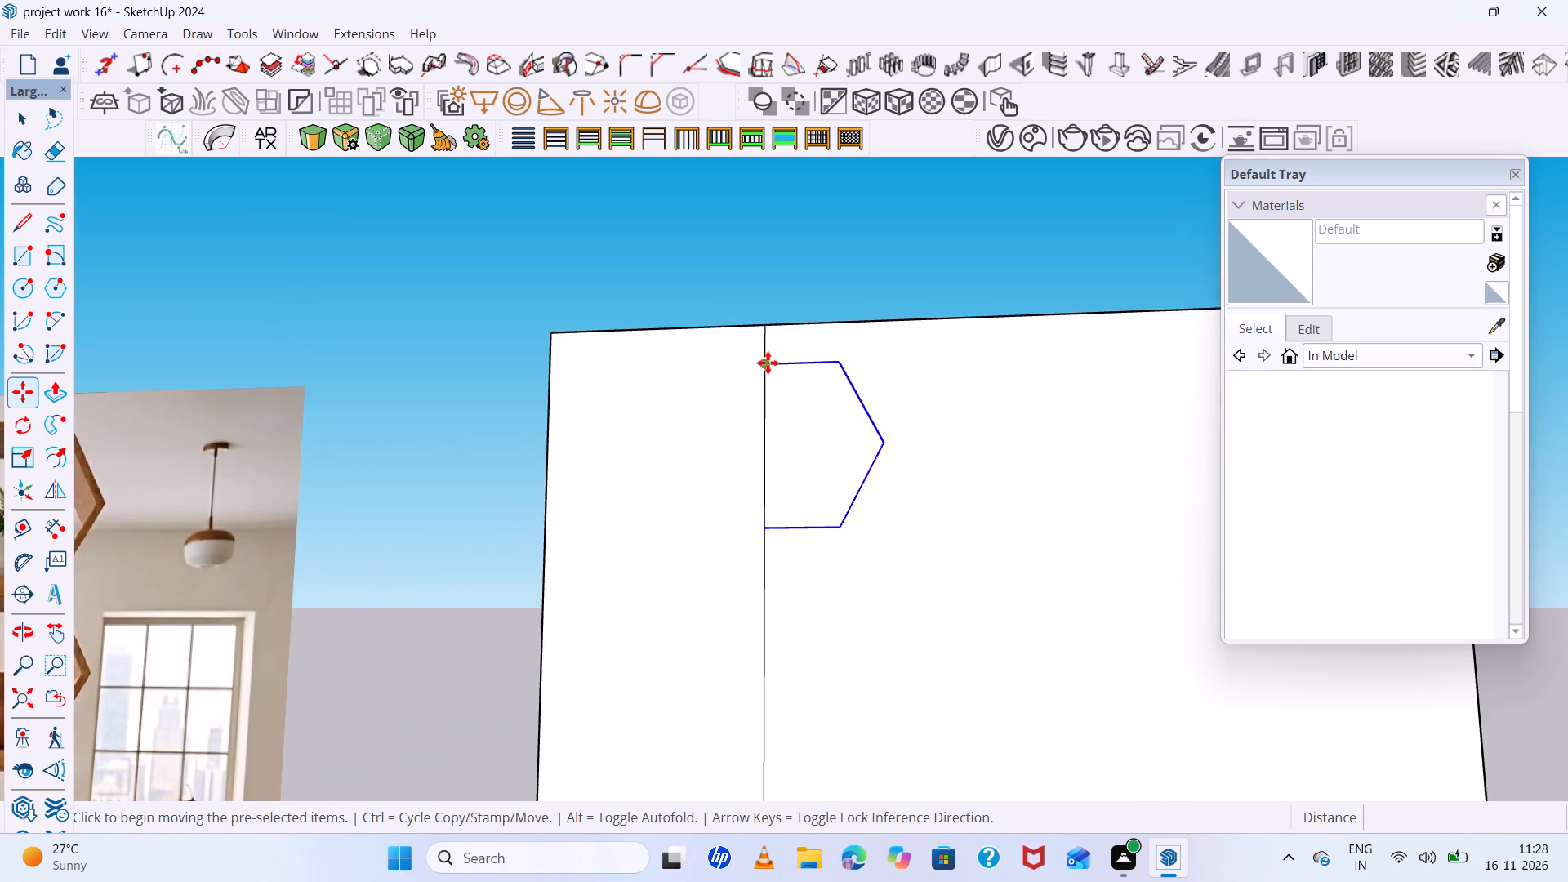
click(768, 363)
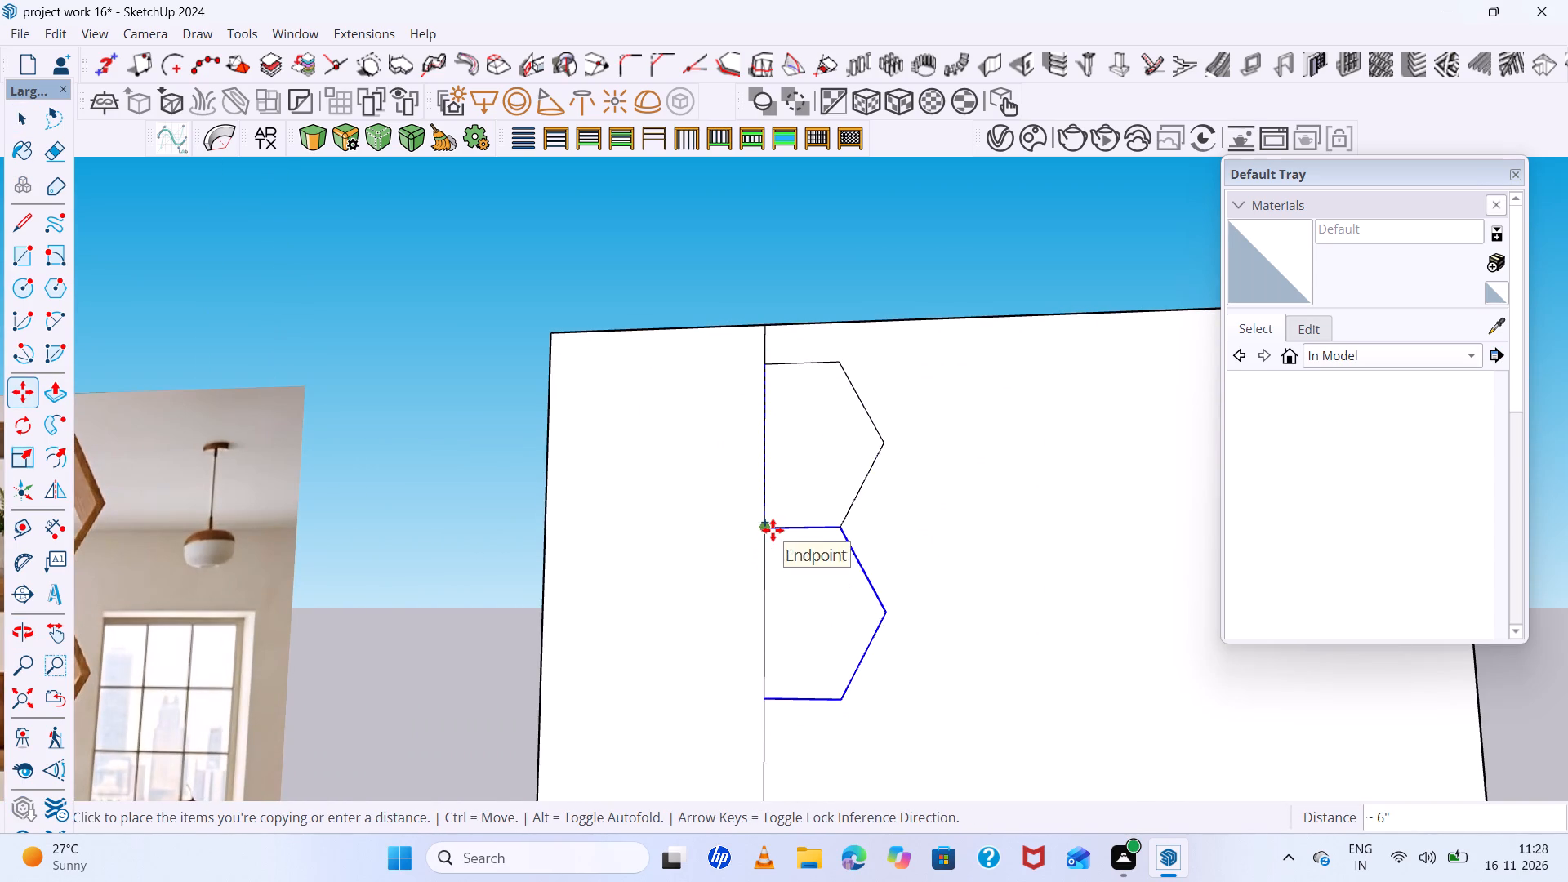
click(773, 530)
Array the half-hexagon copy down the dividing line with 8x.
key(8)
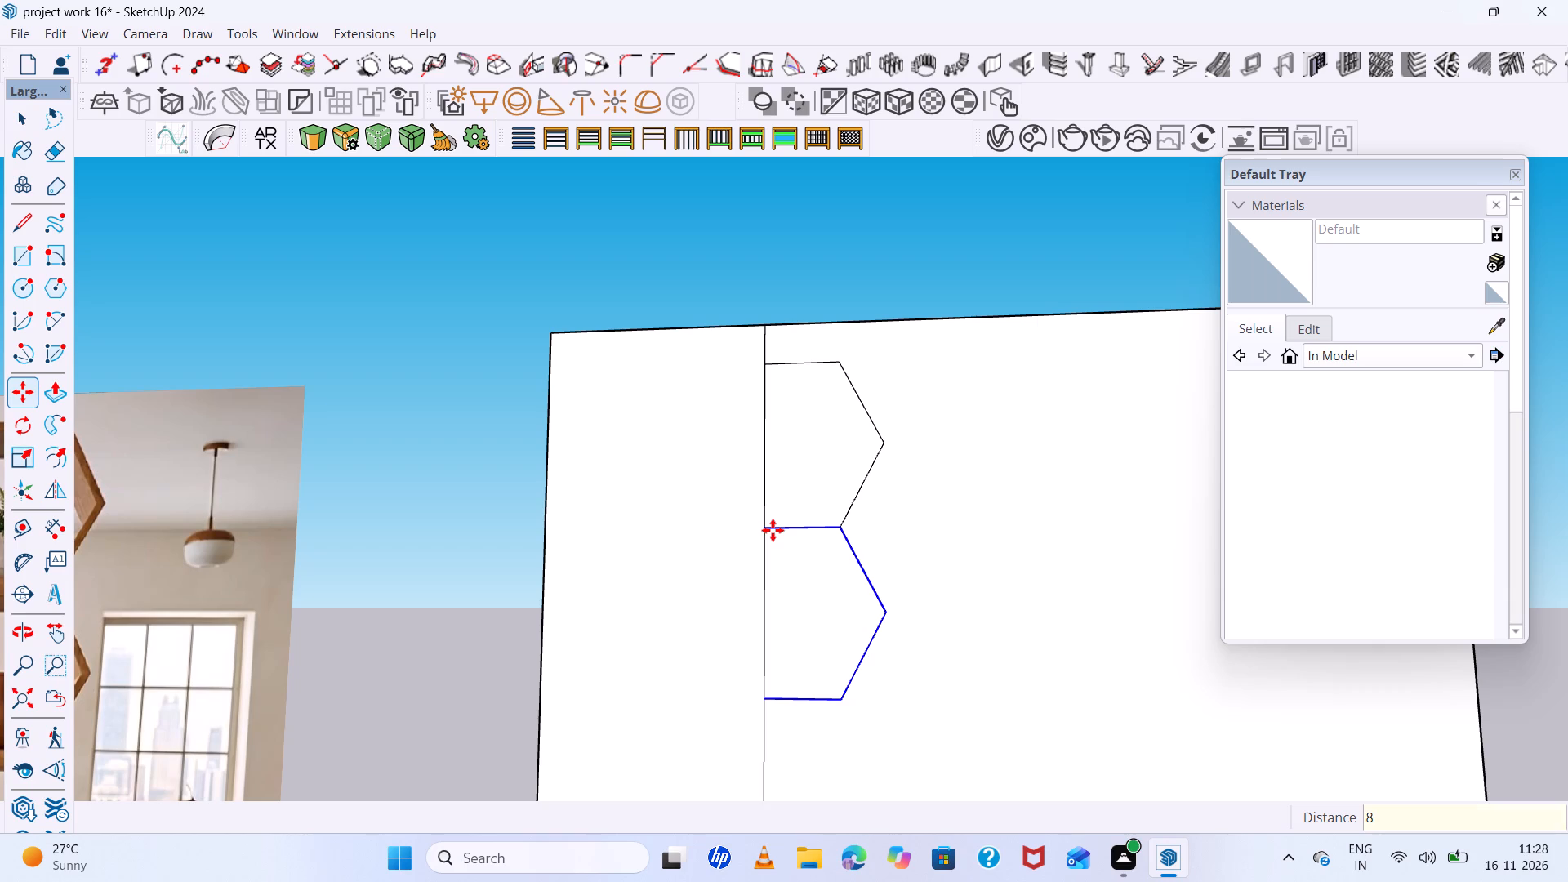
key(x)
key(Return)
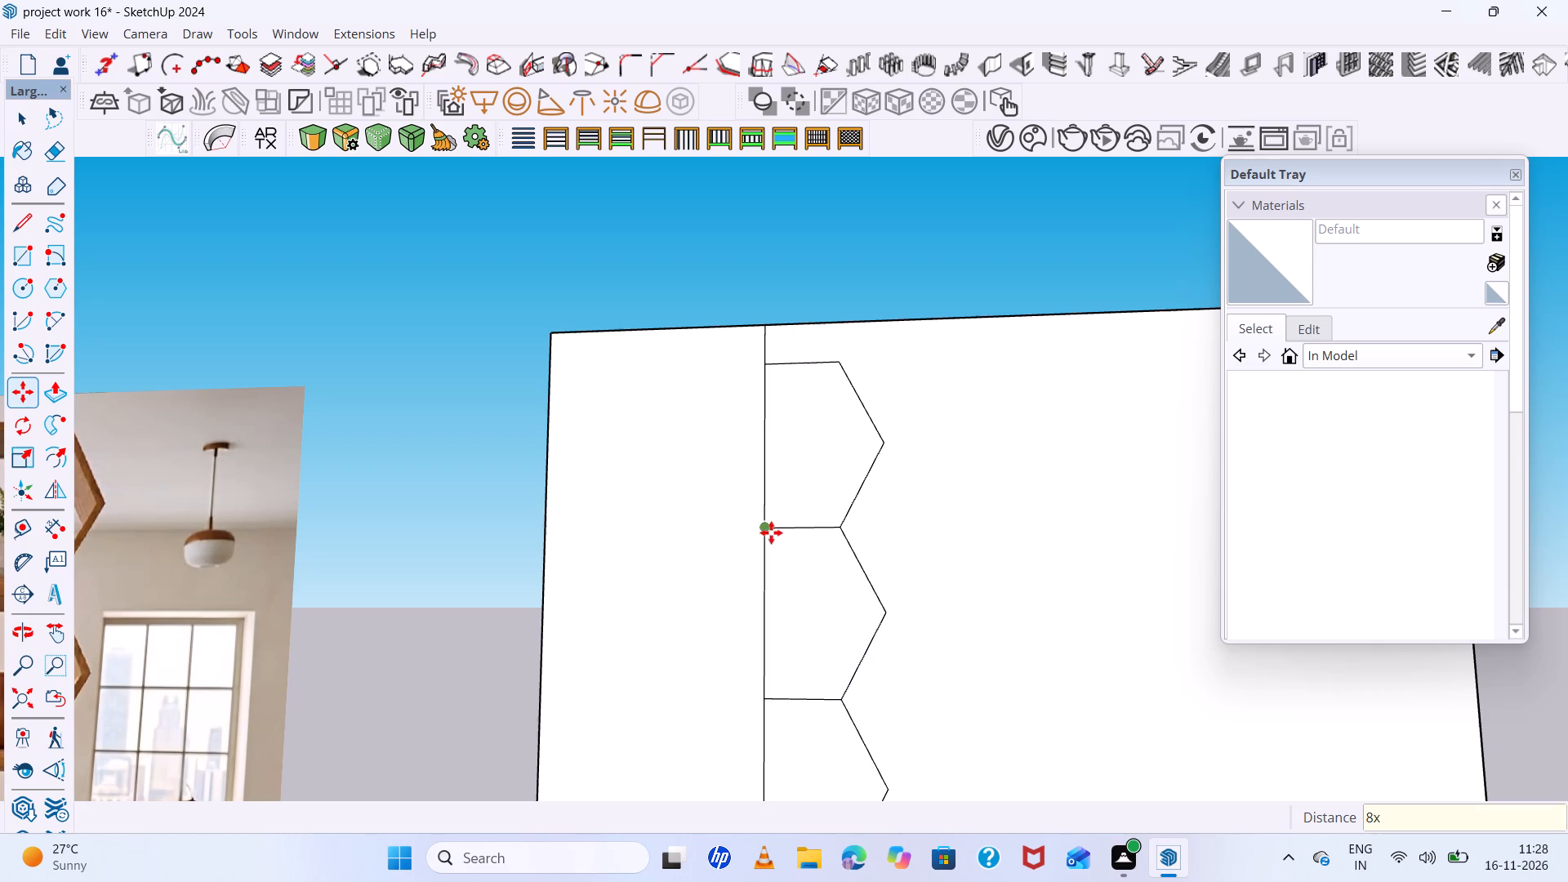
Erase the half-hexagon edges that extend below the panel's bottom edge.
scroll(771, 535, down, 16)
scroll(806, 705, up, 11)
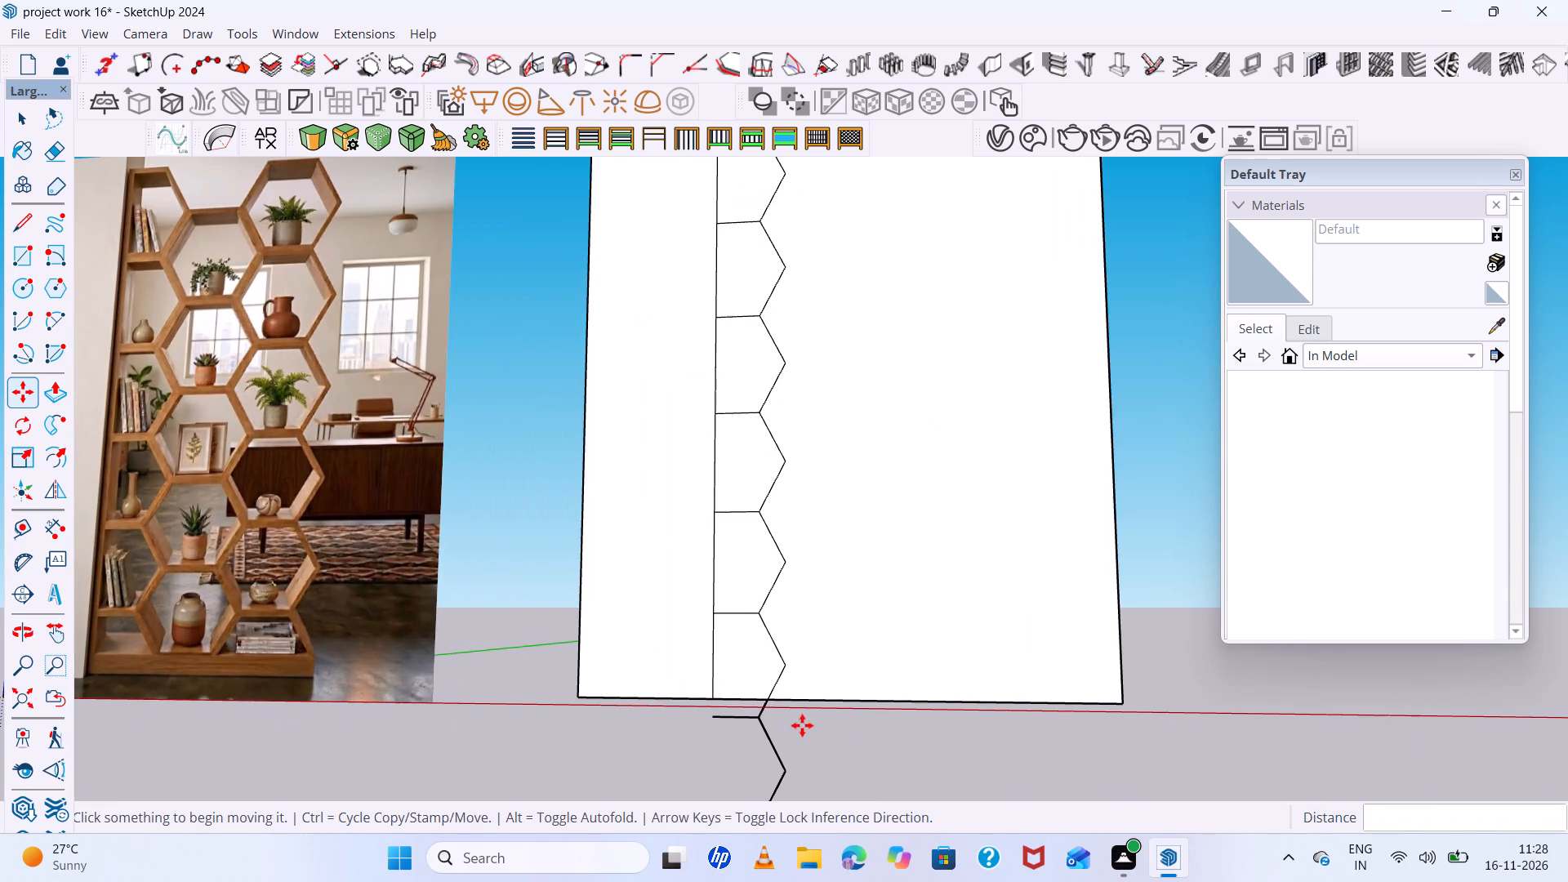
middle_drag(801, 733, 843, 682)
key(e)
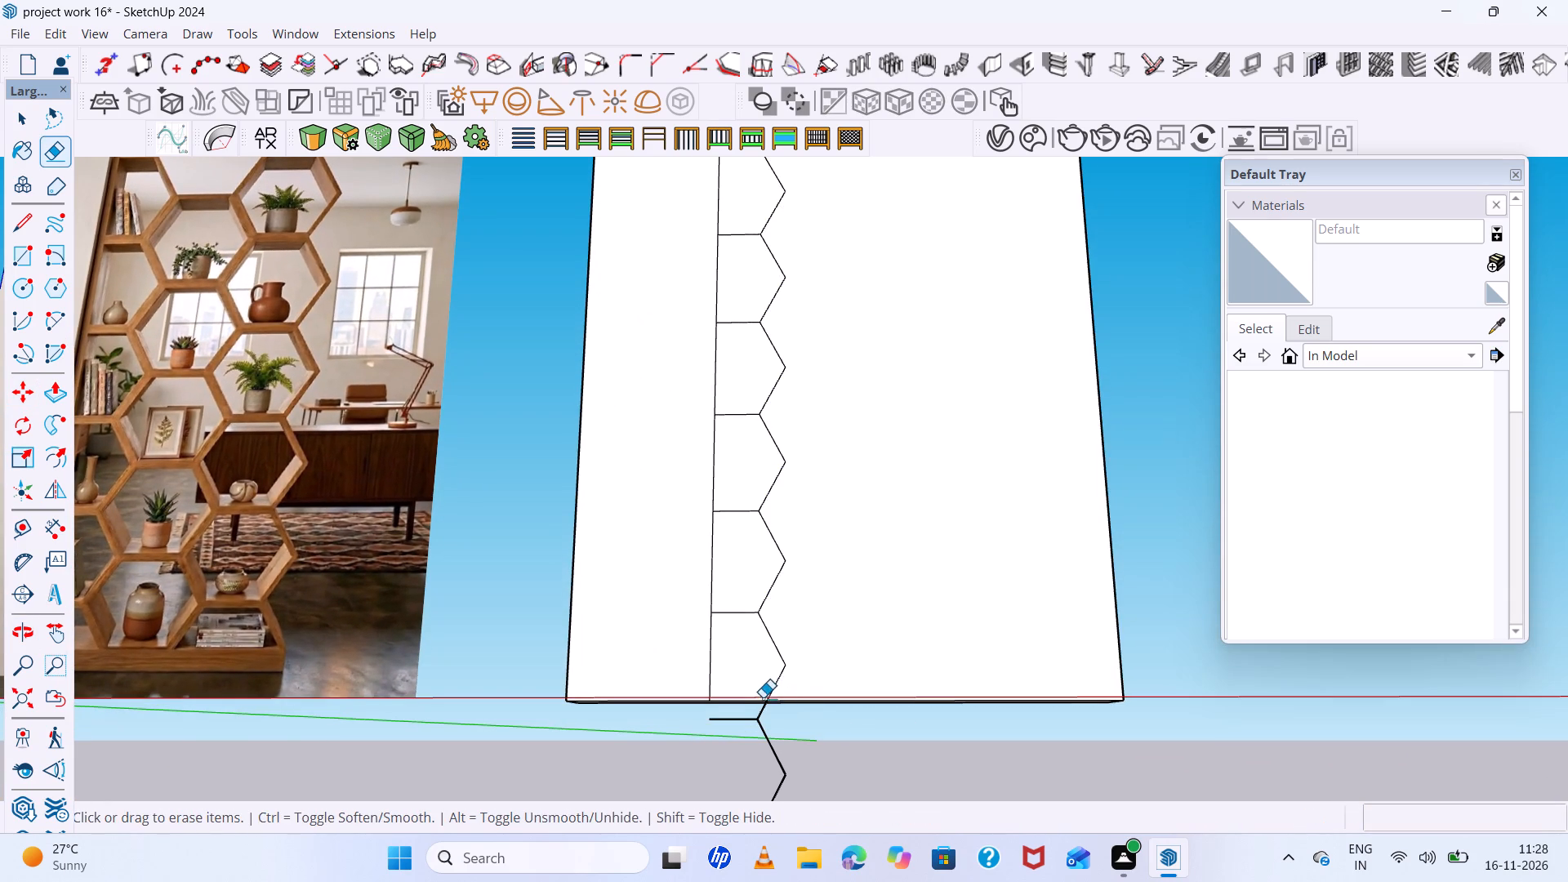
drag(762, 710, 764, 727)
drag(742, 716, 752, 737)
drag(778, 786, 782, 801)
scroll(770, 654, down, 2)
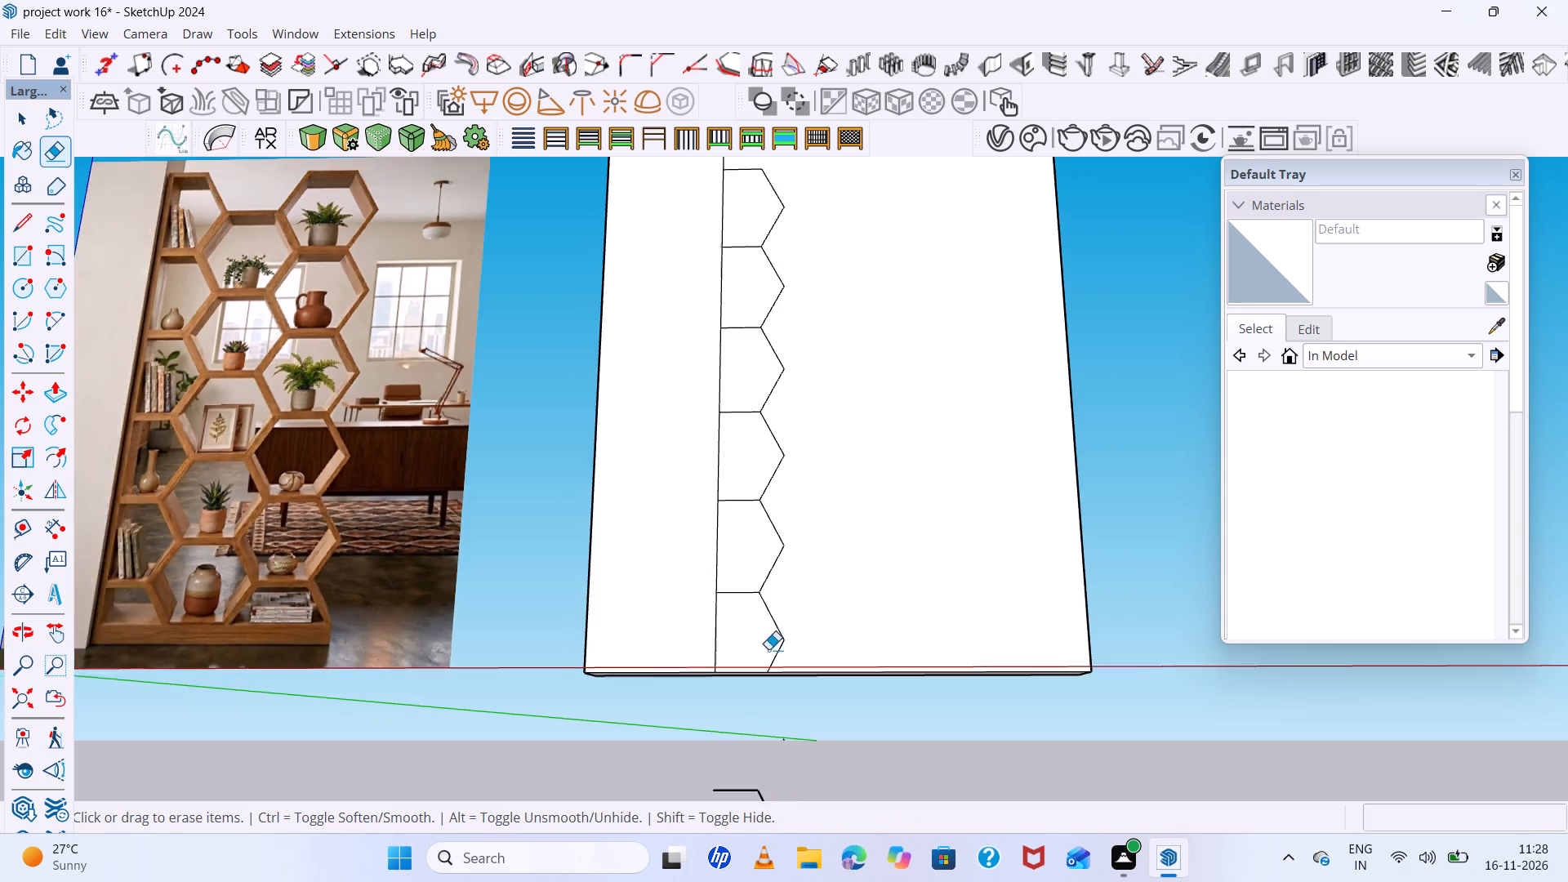
scroll(768, 649, down, 12)
drag(757, 650, 759, 720)
drag(766, 662, 767, 724)
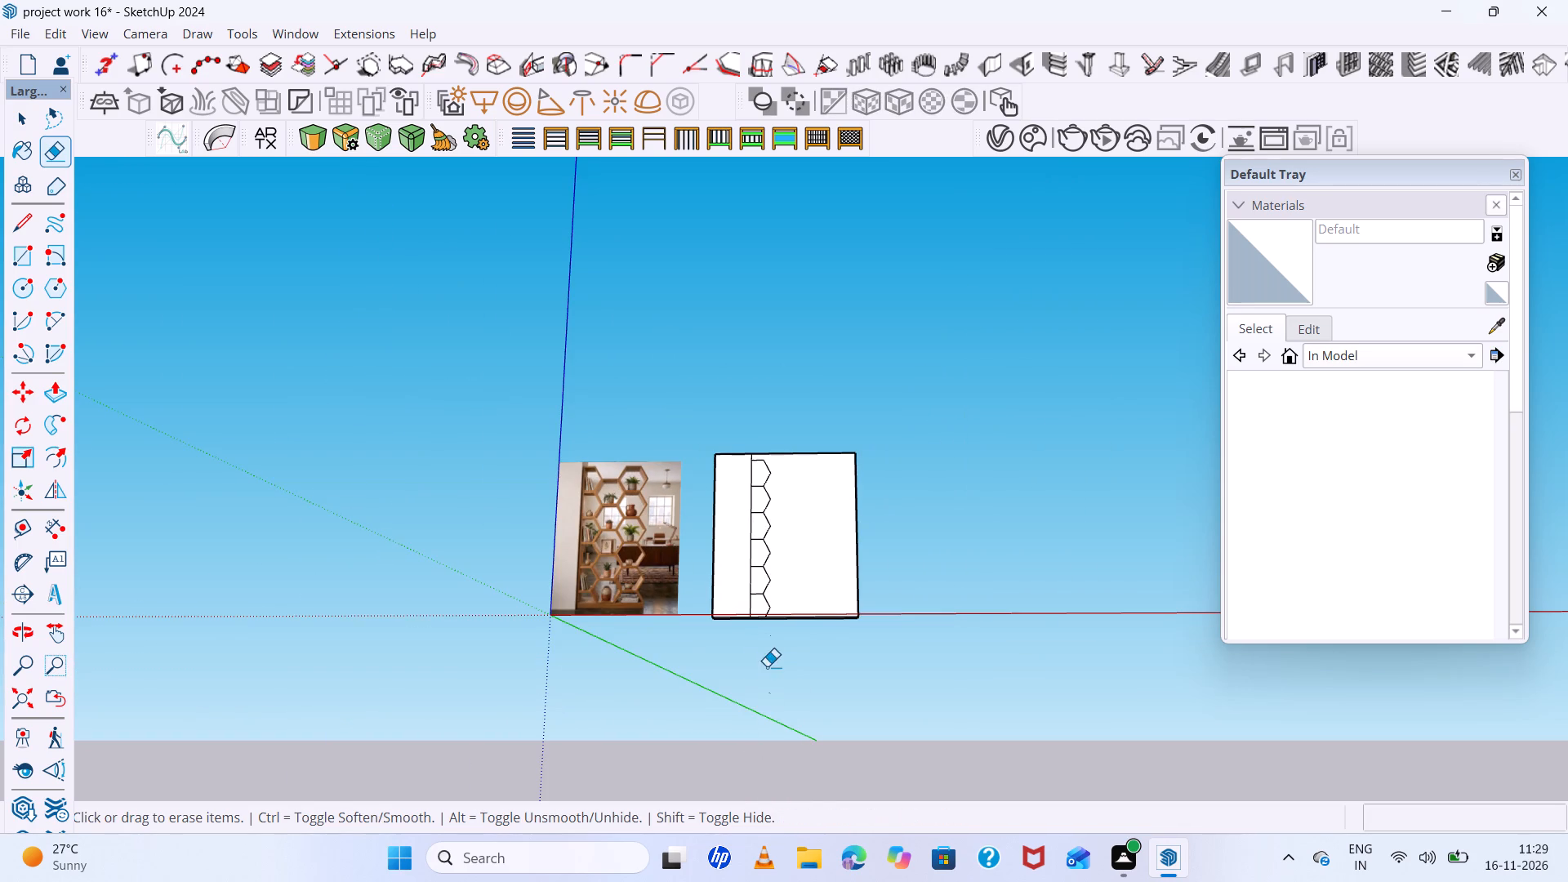
Erase the leftover edge fragments from the array beneath the panel.
scroll(778, 668, up, 12)
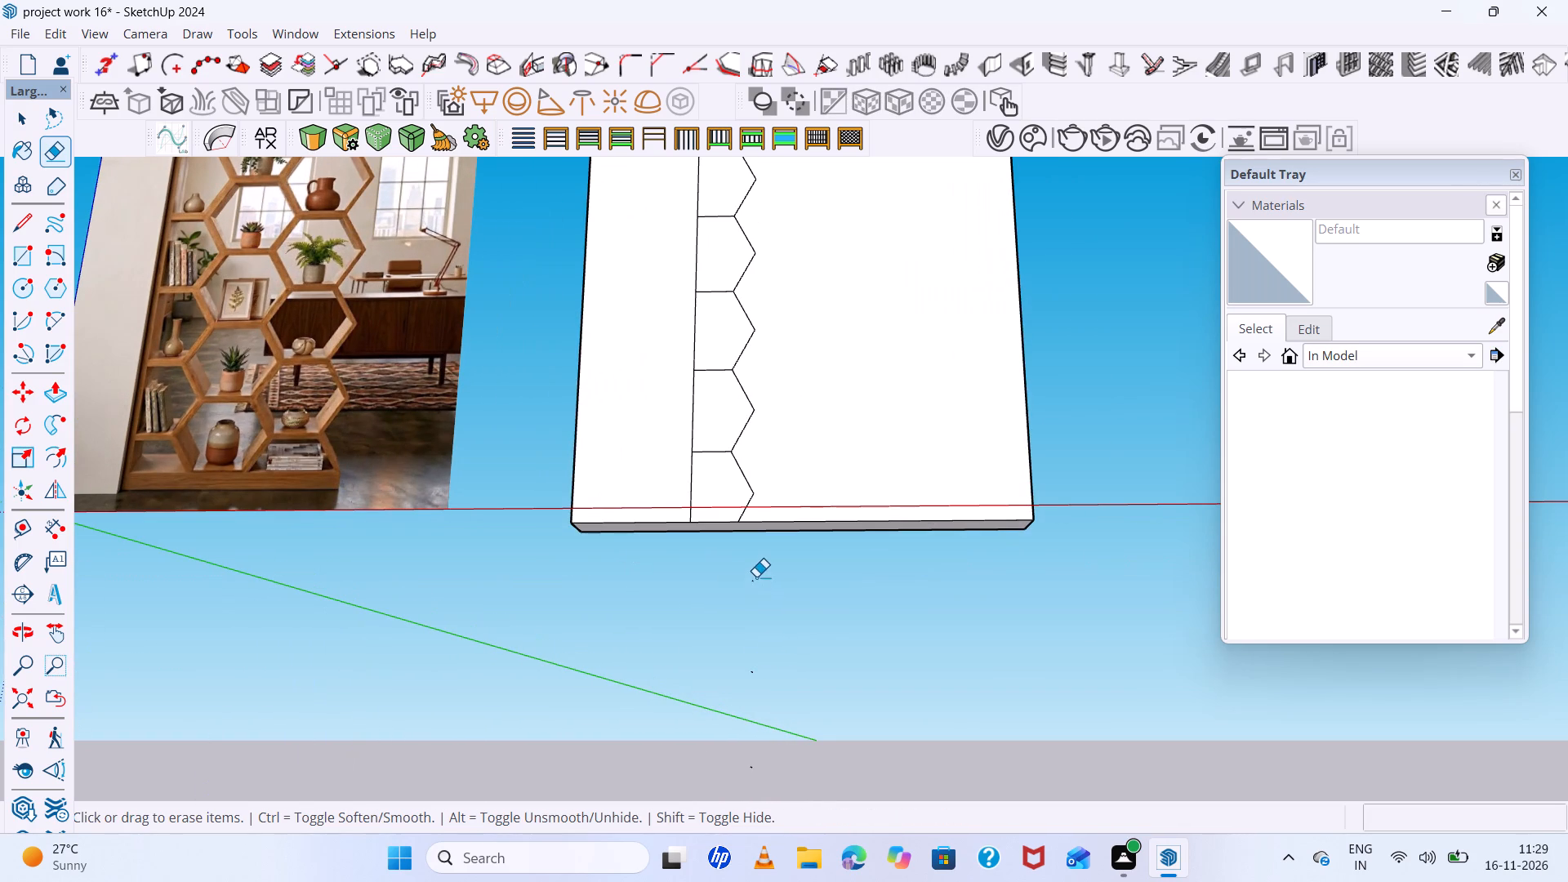
drag(756, 577, 737, 782)
drag(739, 626, 754, 750)
drag(757, 658, 747, 697)
drag(751, 657, 762, 728)
scroll(761, 702, down, 13)
drag(765, 702, 764, 758)
drag(766, 692, 761, 759)
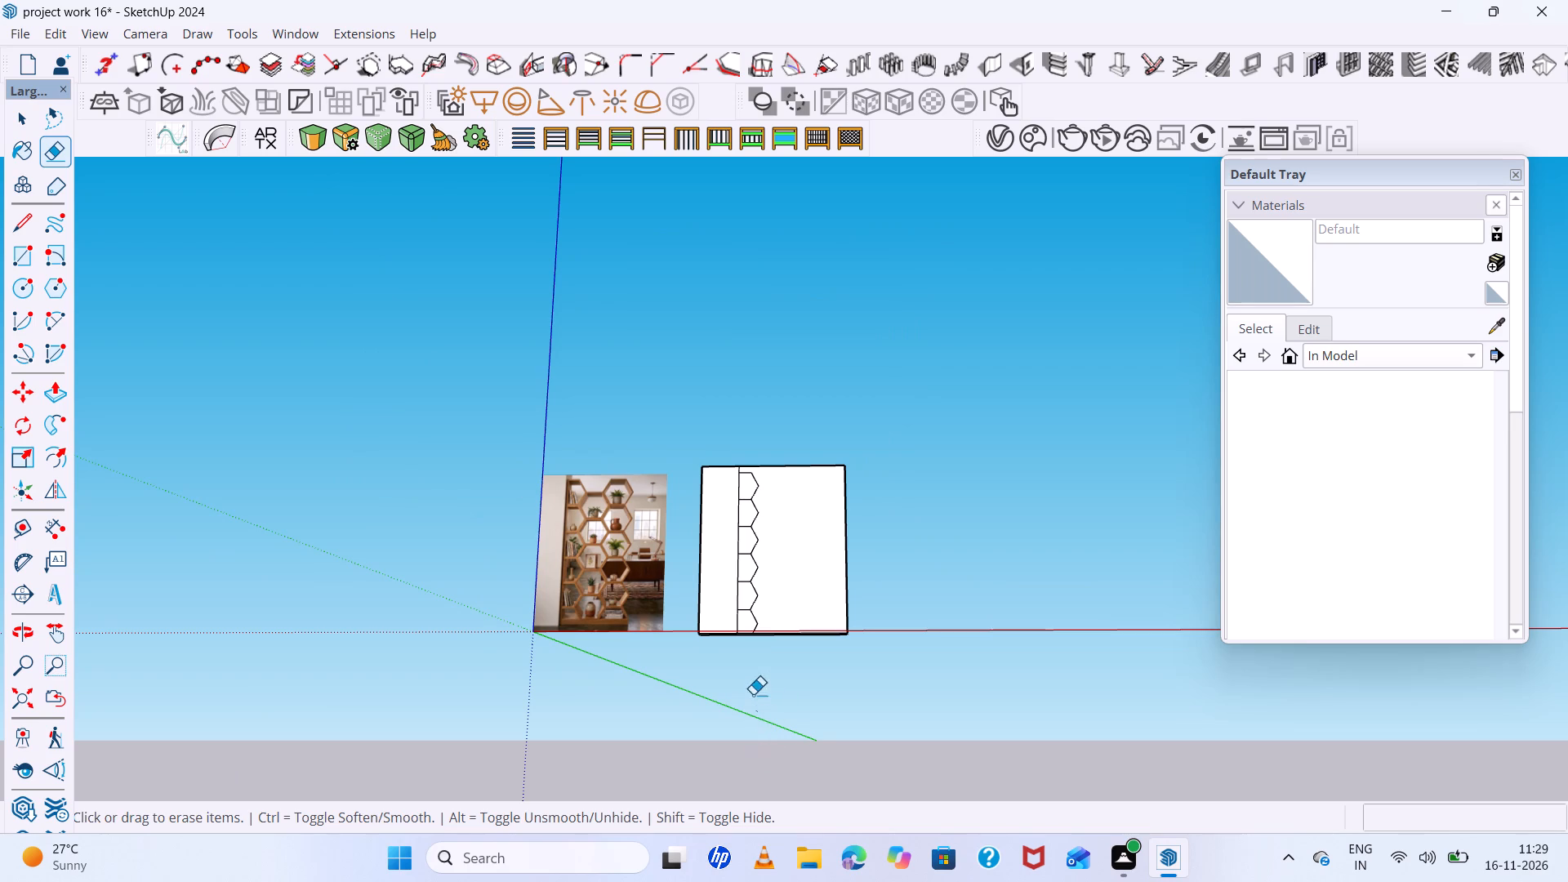
drag(753, 695, 750, 774)
drag(759, 702, 760, 764)
drag(764, 713, 754, 741)
Examine the column of half-hexagons on the panel against the reference picture from several angles.
scroll(750, 702, down, 6)
middle_drag(750, 702, 756, 833)
scroll(756, 833, up, 15)
scroll(713, 515, down, 2)
scroll(712, 515, up, 5)
scroll(712, 515, down, 6)
middle_drag(780, 629, 485, 719)
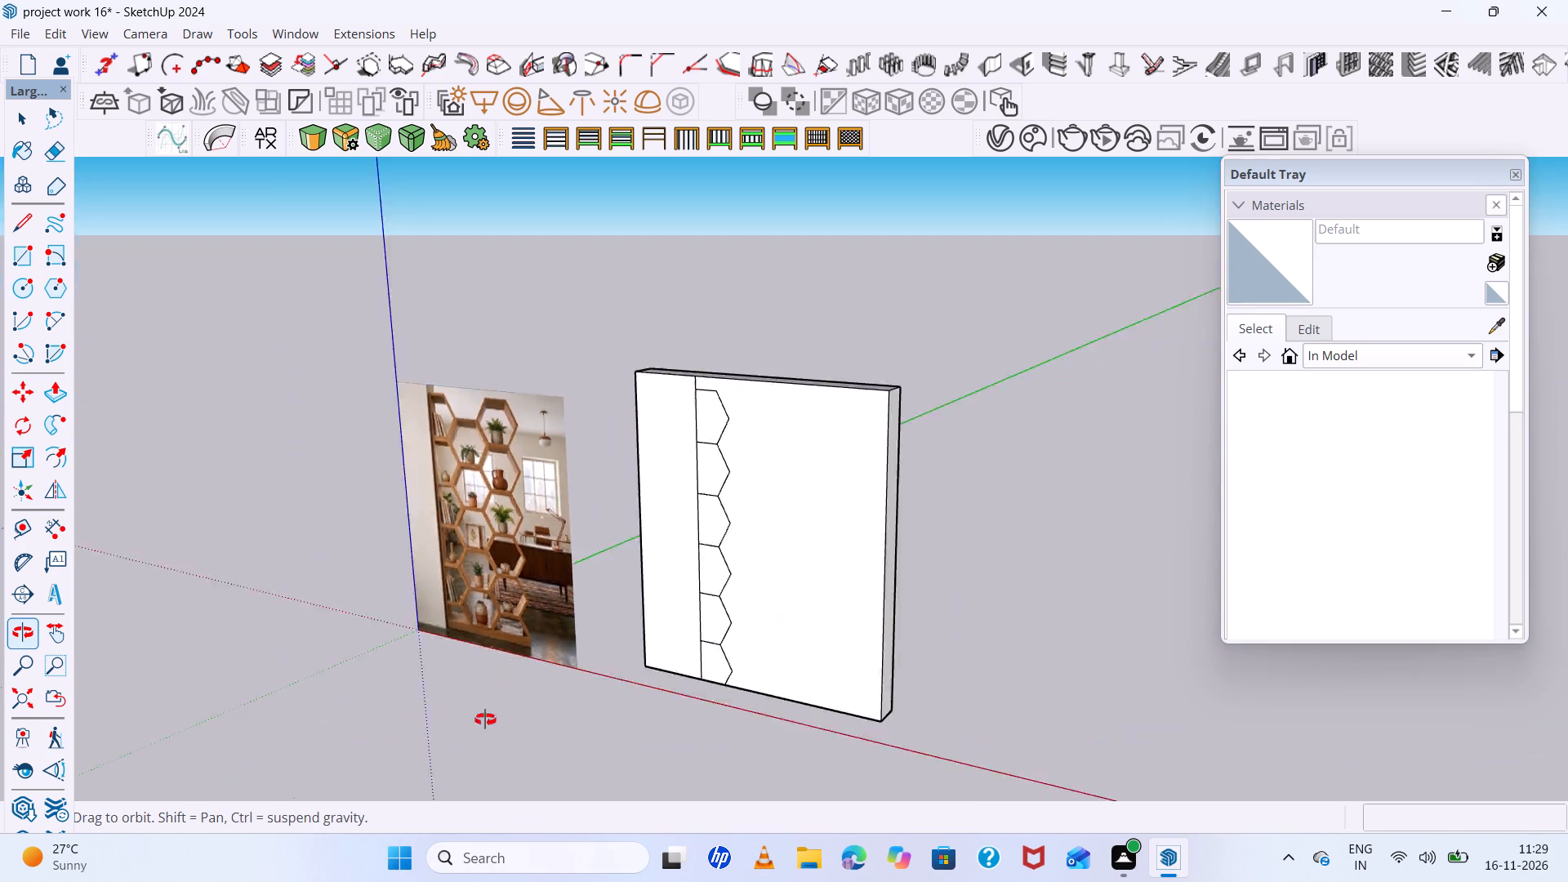
middle_drag(485, 719, 1063, 604)
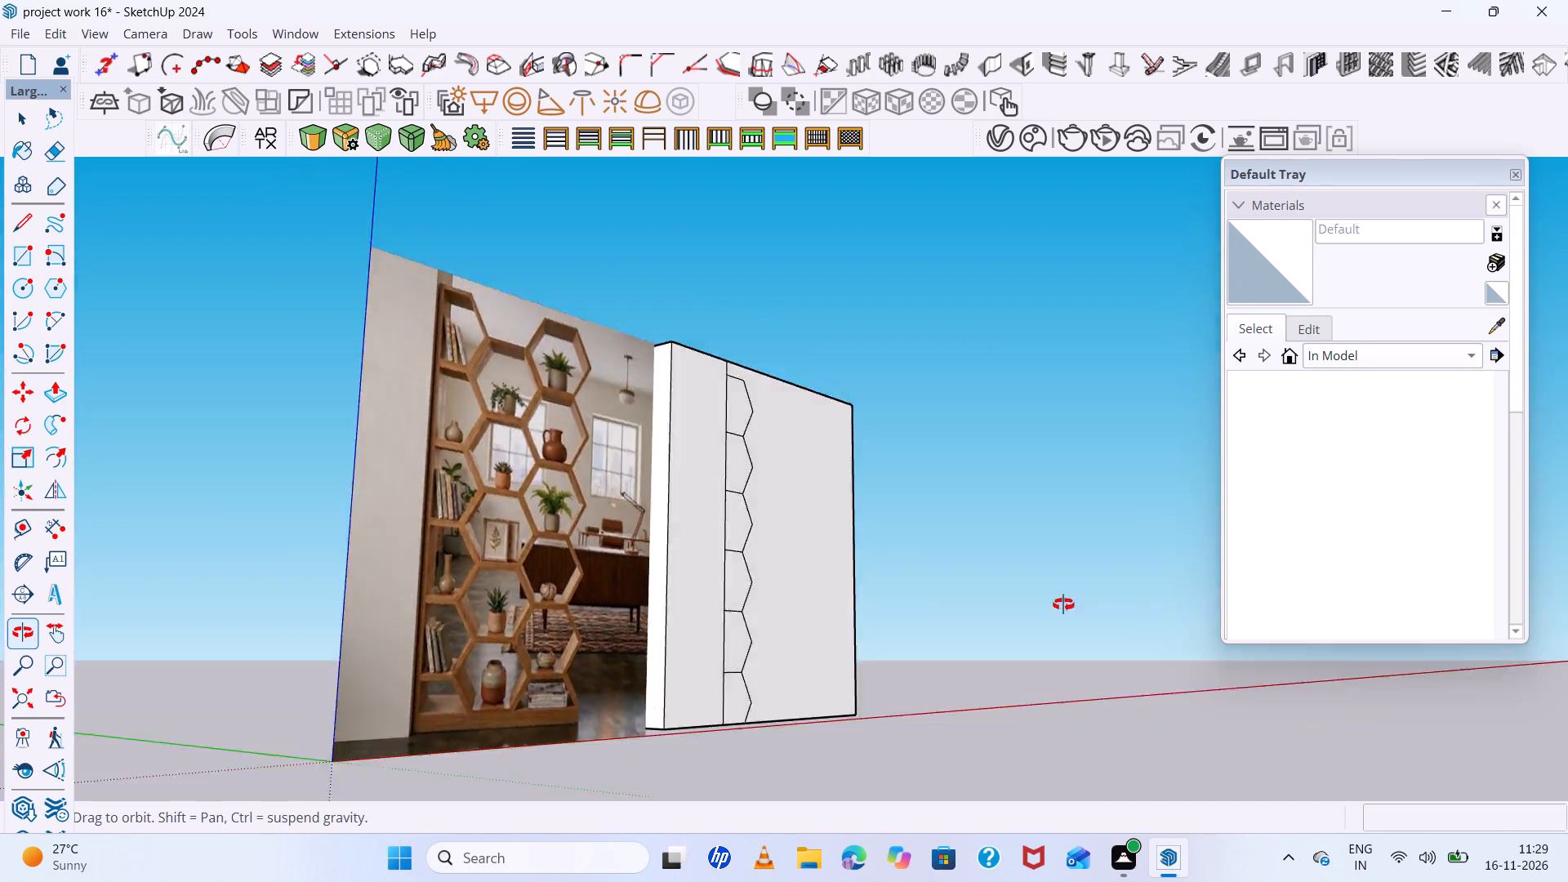
middle_drag(1063, 604, 613, 647)
scroll(759, 376, up, 7)
scroll(755, 353, down, 6)
middle_drag(779, 432, 829, 497)
scroll(672, 427, up, 7)
Draw a horizontal line about 4" long across the panel from the outer vertex of the topmost half-hexagon.
key(space)
scroll(930, 412, down, 11)
scroll(868, 441, up, 12)
middle_drag(865, 443, 948, 492)
scroll(878, 428, down, 5)
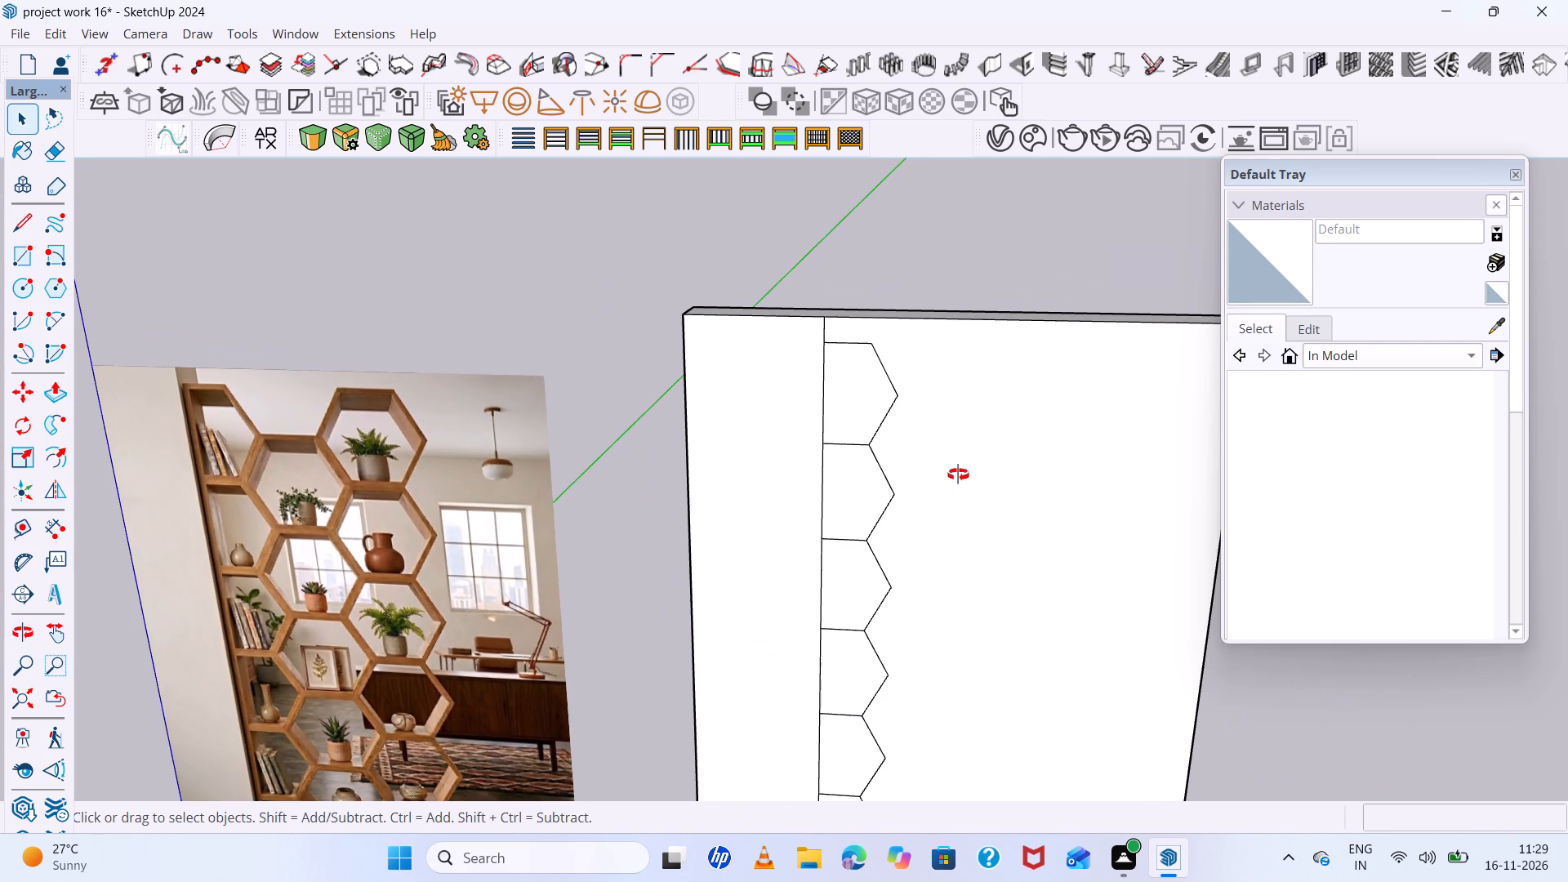
middle_drag(958, 474, 969, 442)
key(l)
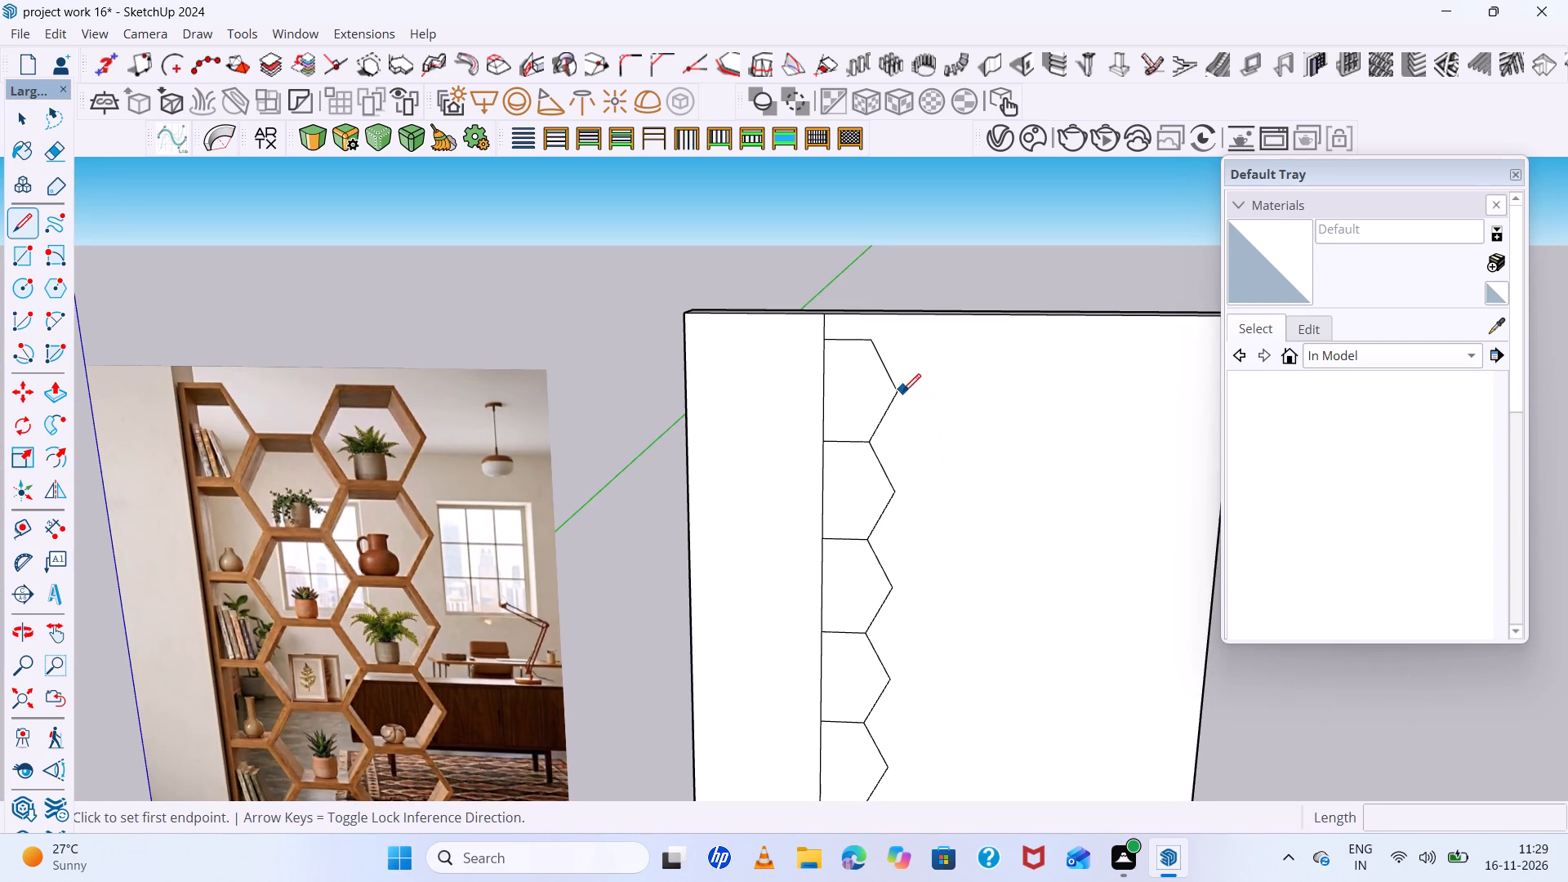
scroll(902, 394, up, 5)
click(898, 392)
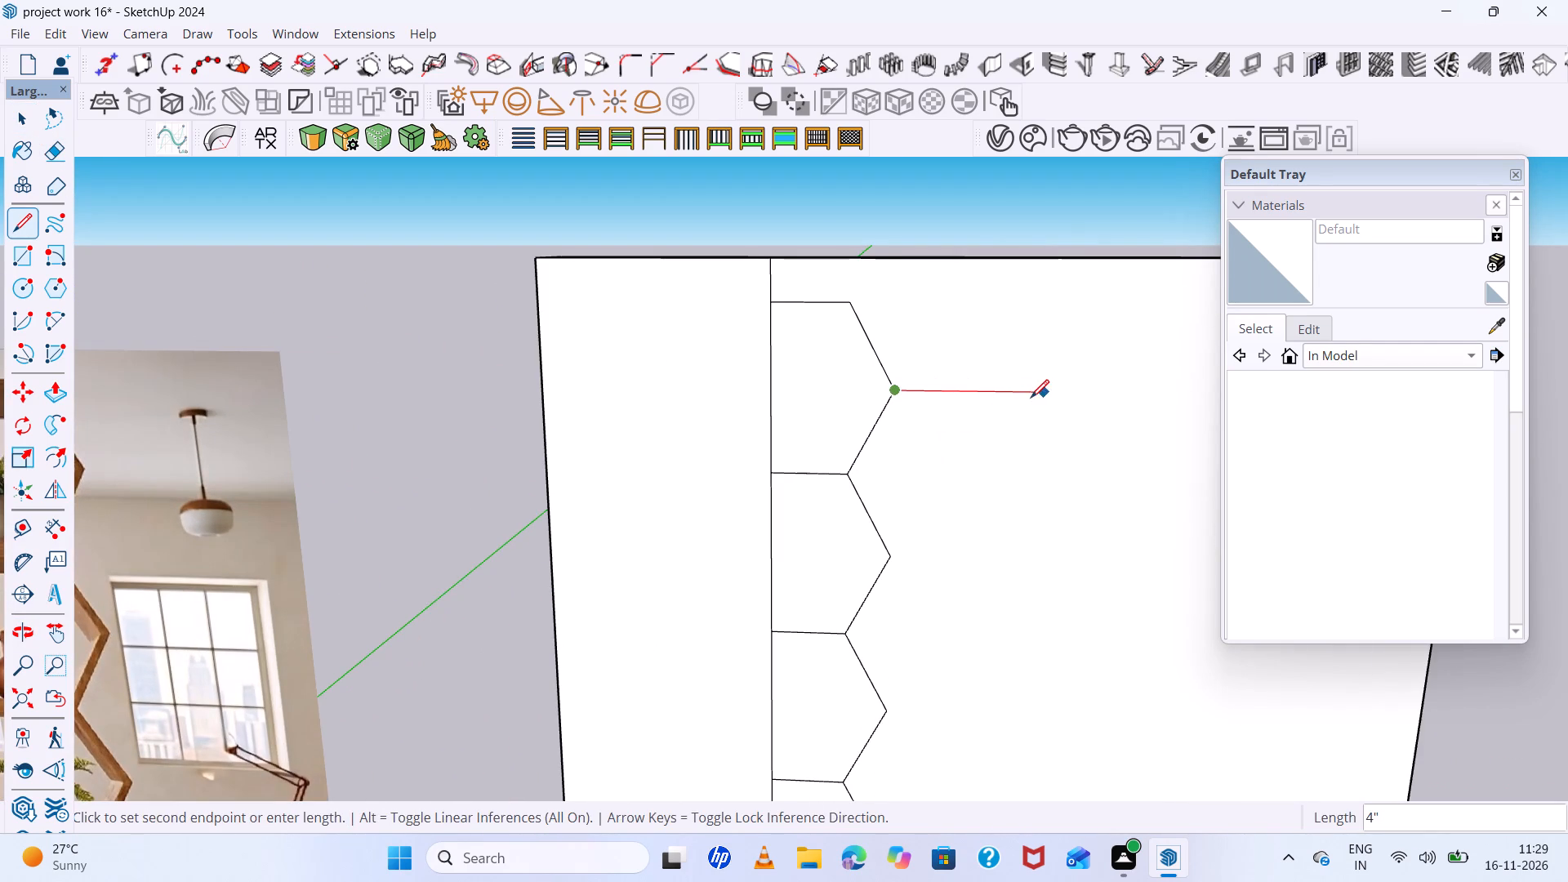
scroll(1009, 401, down, 7)
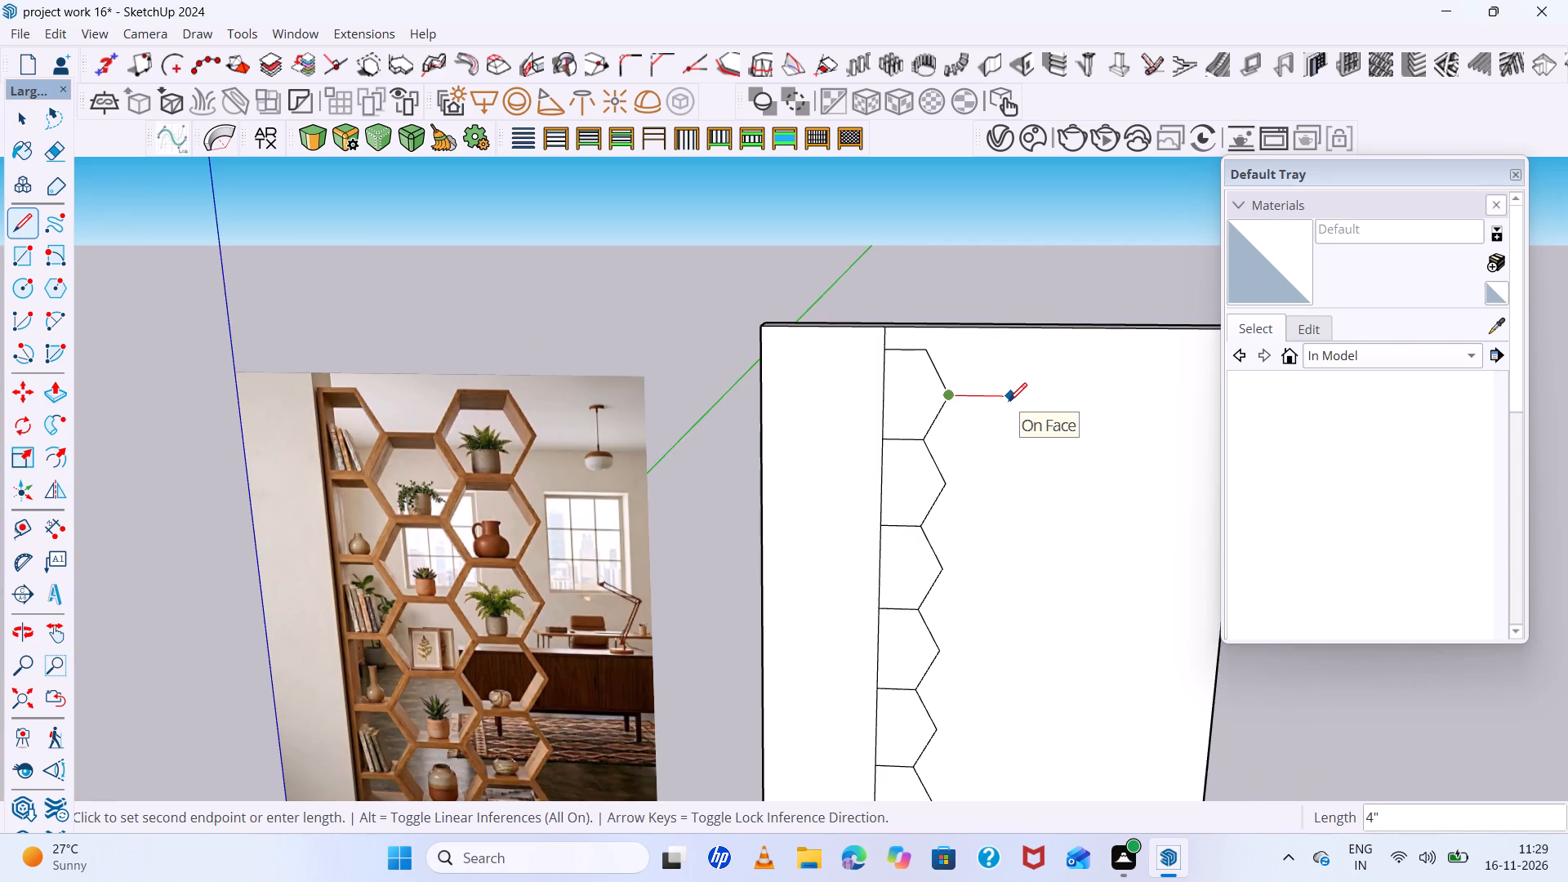
scroll(1006, 401, up, 2)
click(1005, 401)
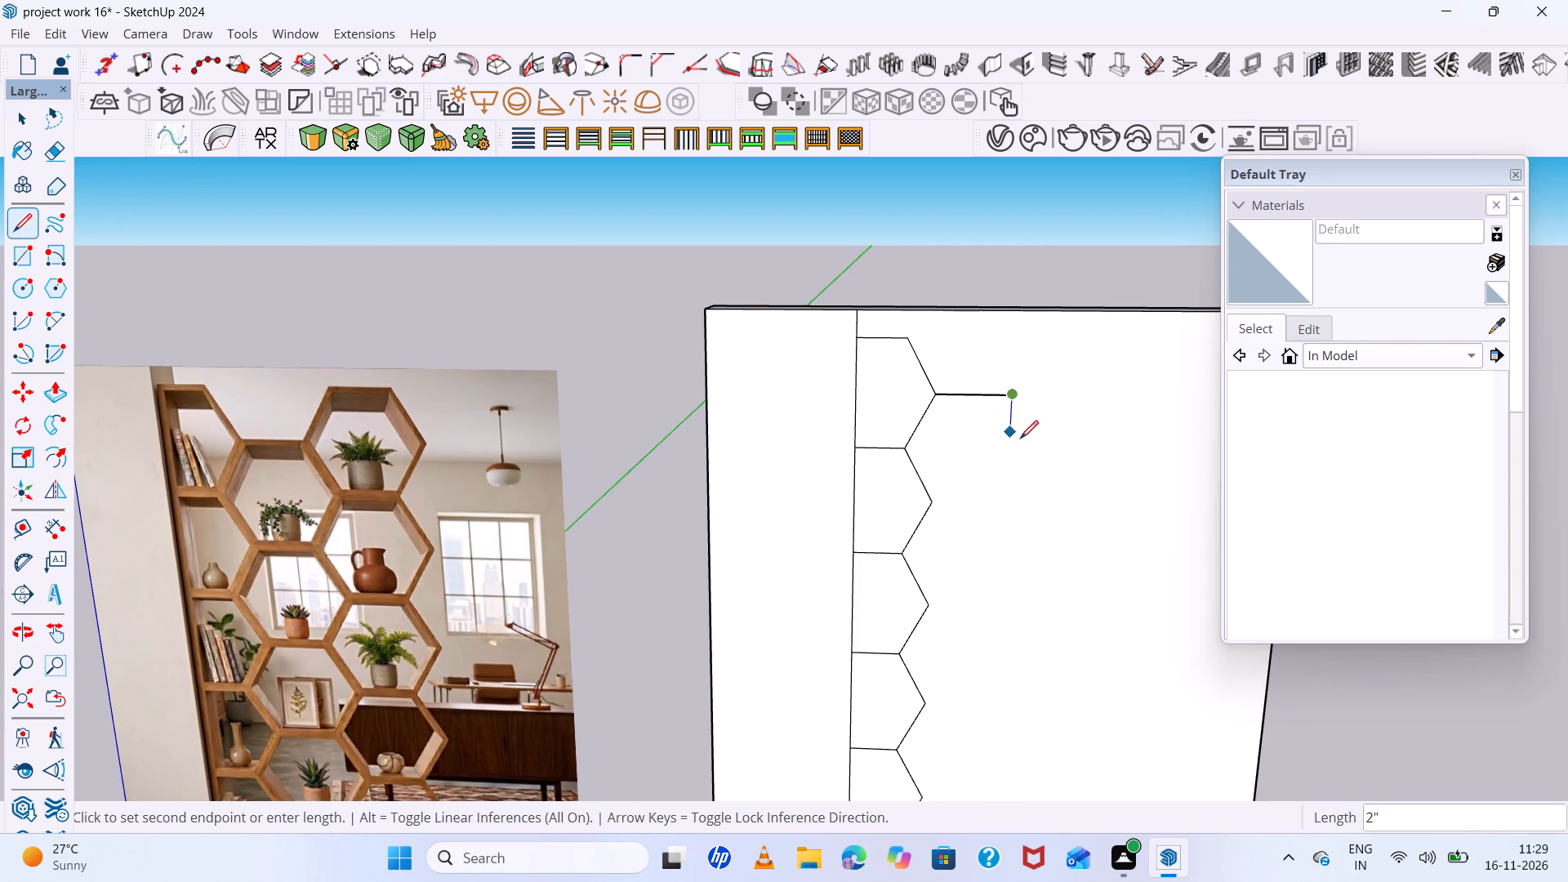
key(space)
Mirror a copy of the two slanted edges below the new line across a plane offset about 3", forming the hexagon's far side.
click(920, 480)
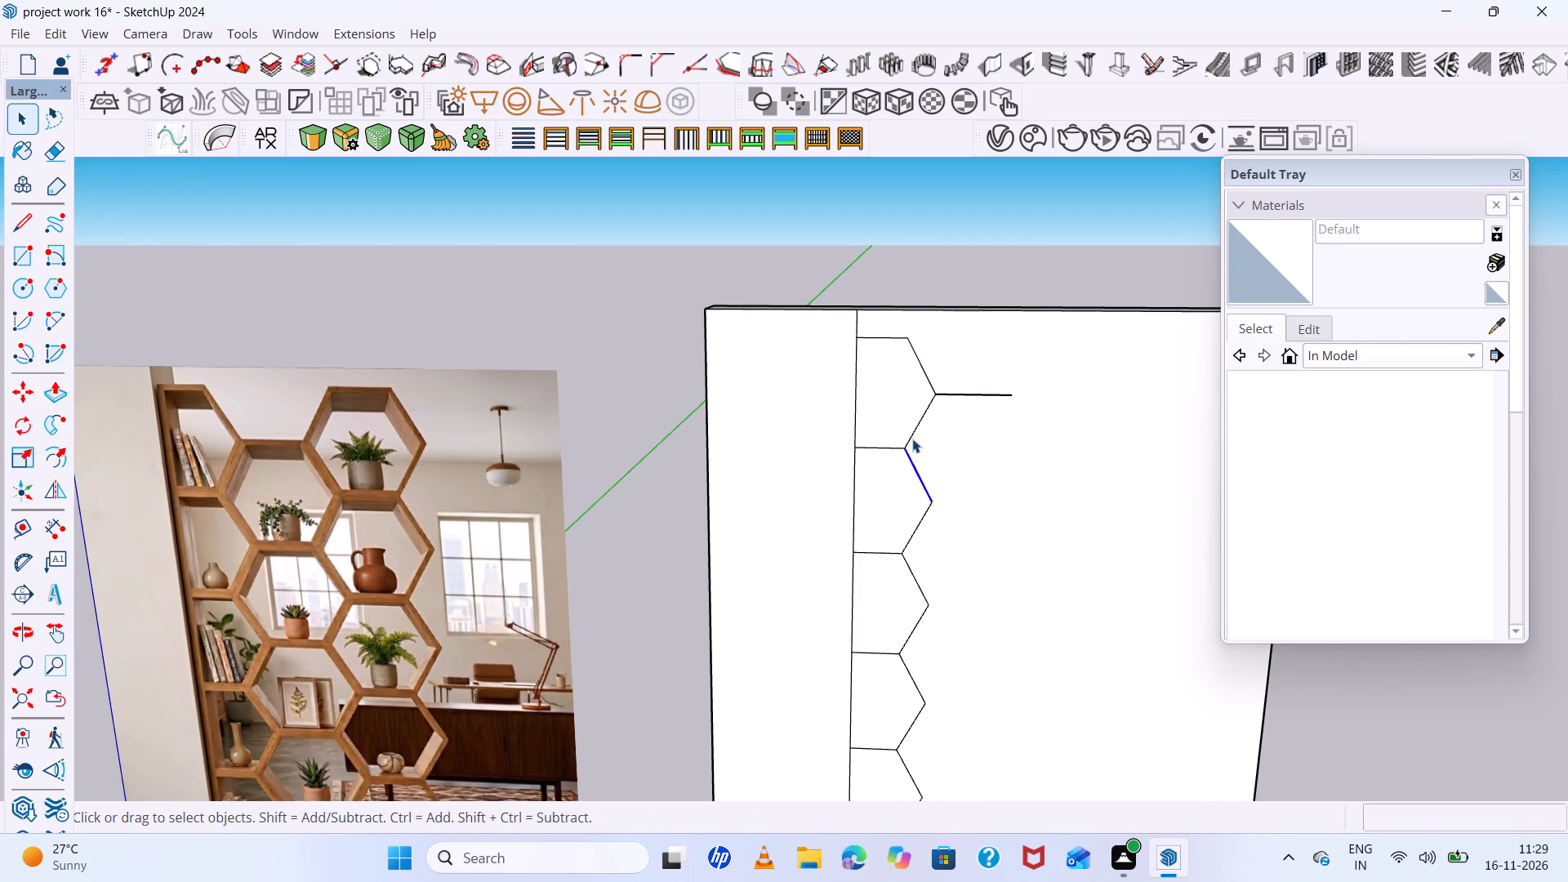
scroll(914, 429, up, 6)
shift+click(918, 426)
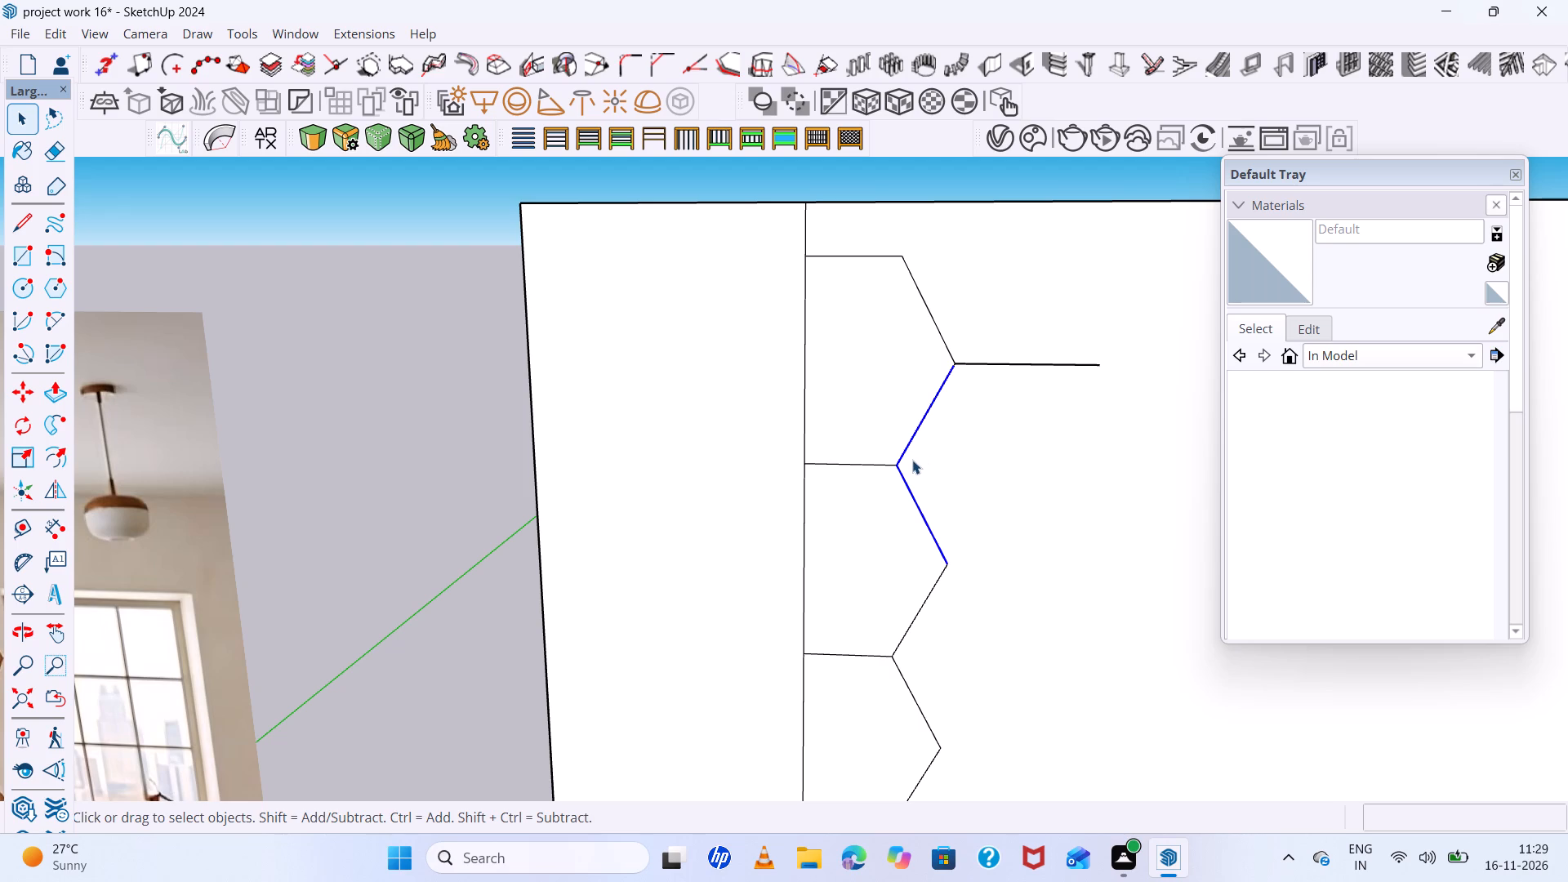
click(51, 491)
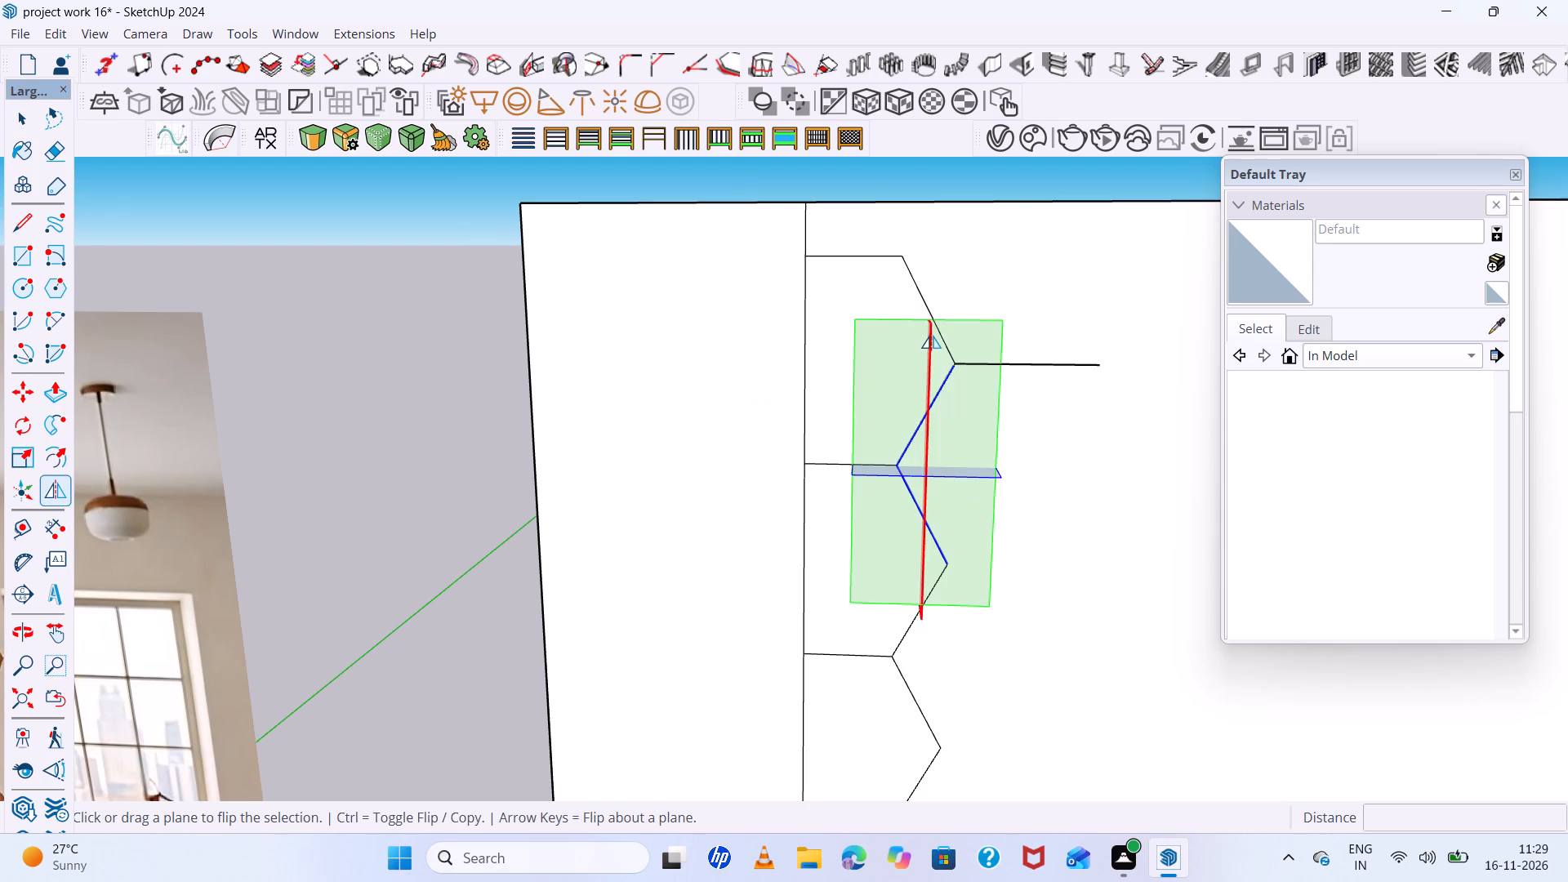
drag(931, 336, 1031, 368)
scroll(1025, 371, down, 6)
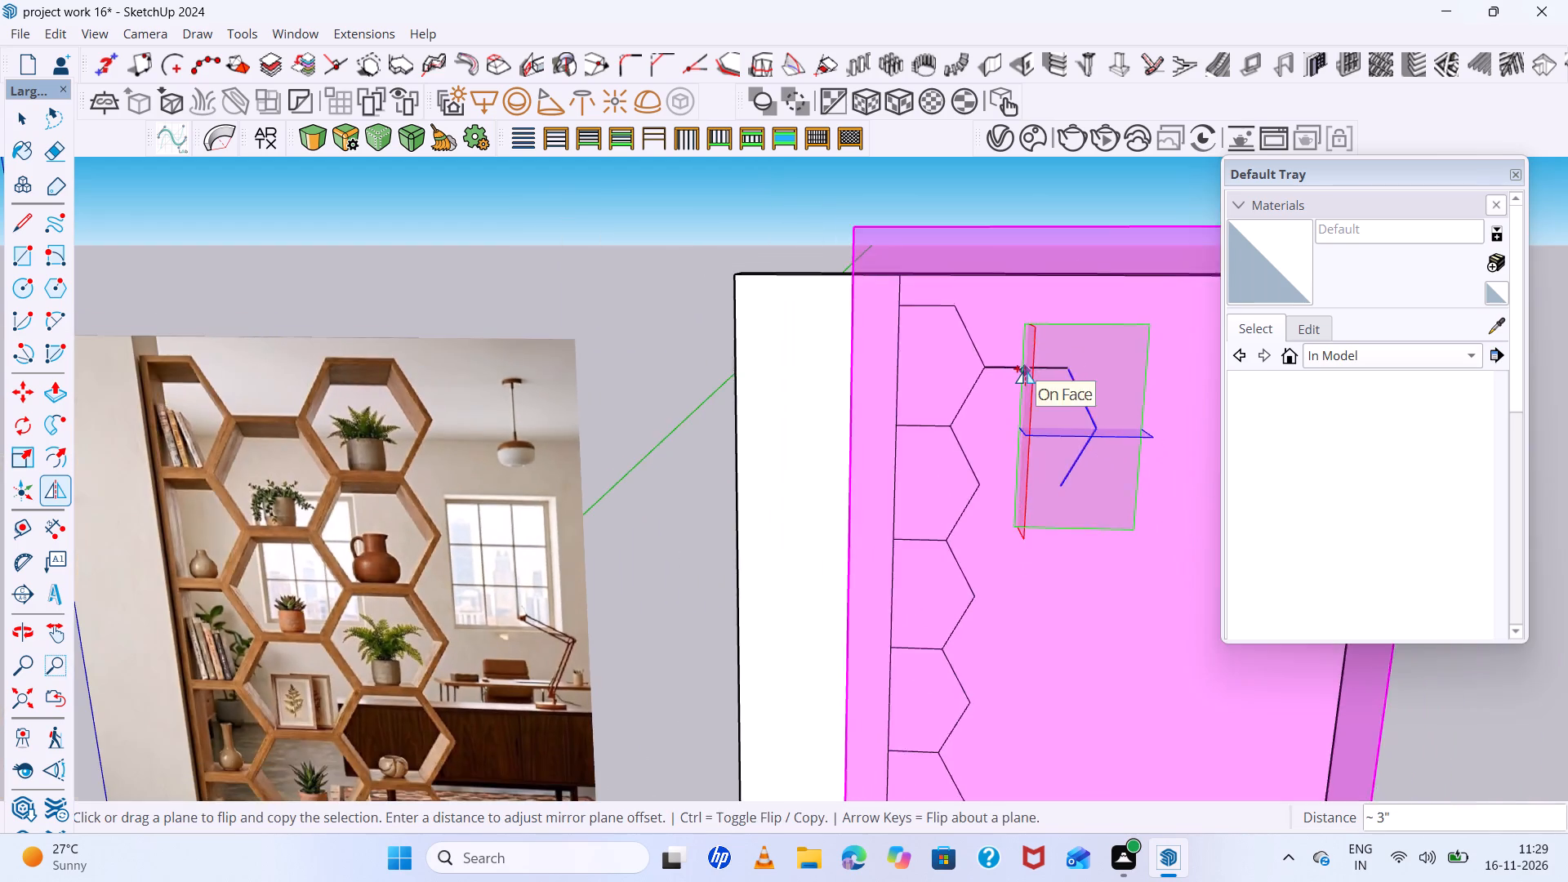
scroll(1099, 391, up, 15)
key(space)
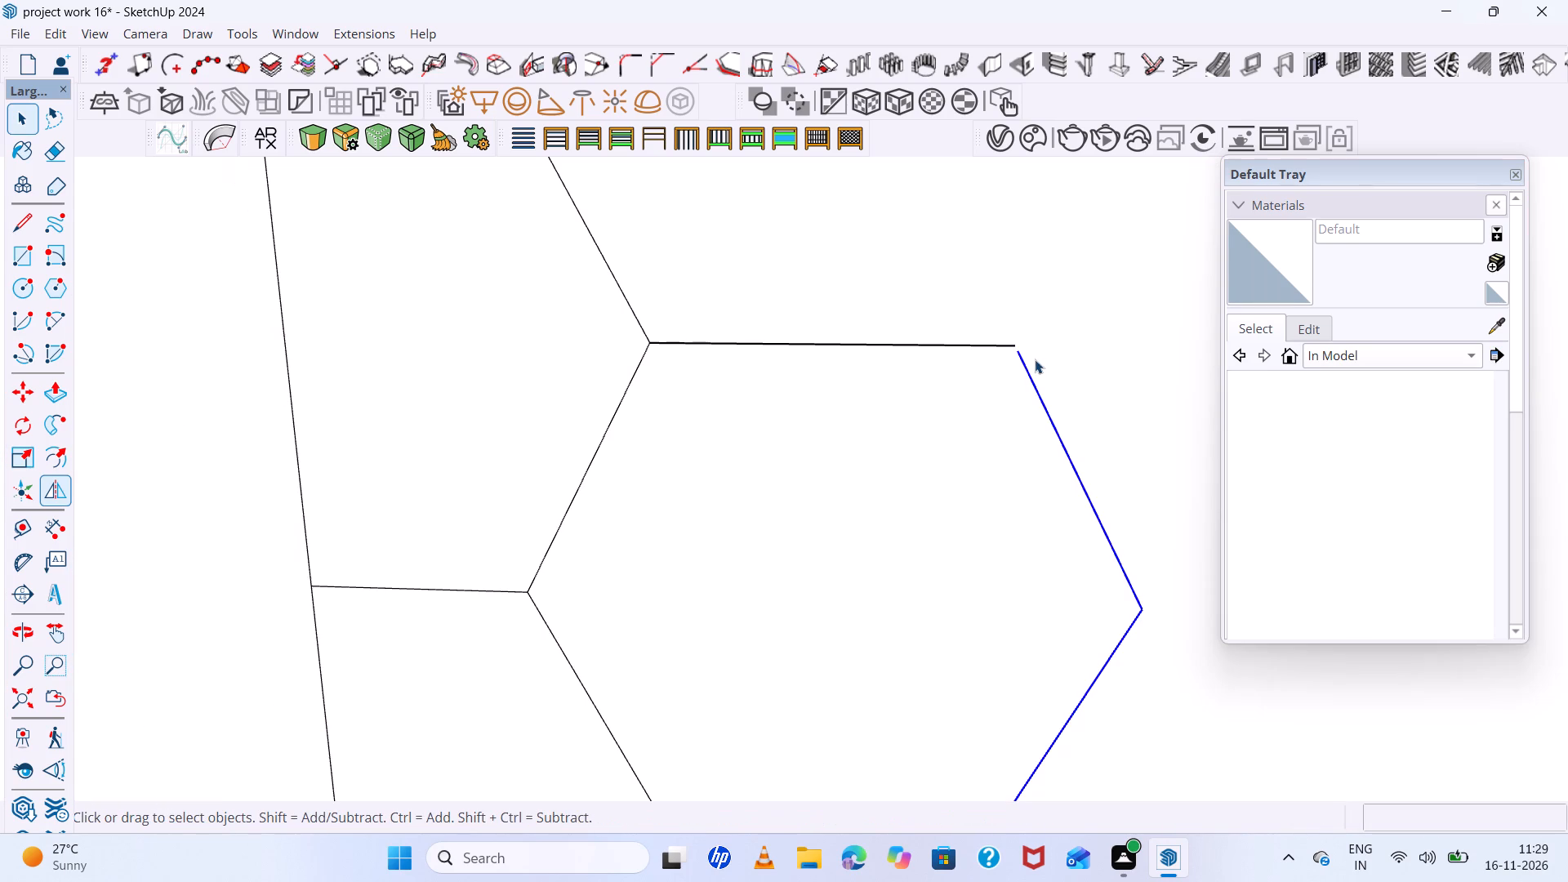
Close the hexagon by bridging the gap at its upper corner and drawing its bottom edge to the half-hexagon vertex.
key(l)
scroll(1023, 346, up, 12)
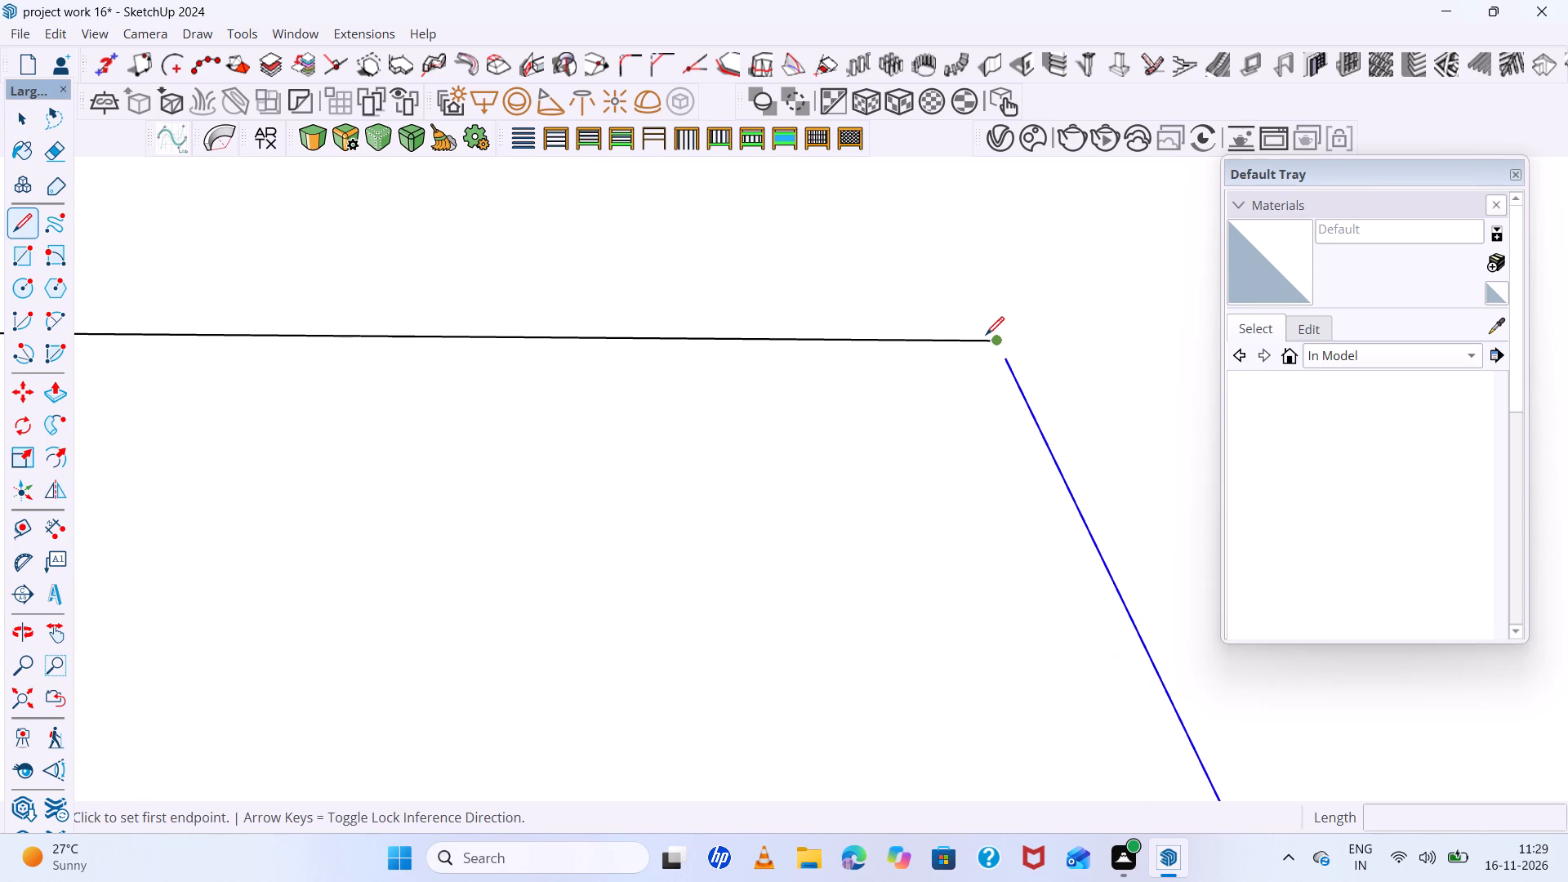
click(996, 341)
click(1010, 364)
scroll(906, 310, down, 6)
key(space)
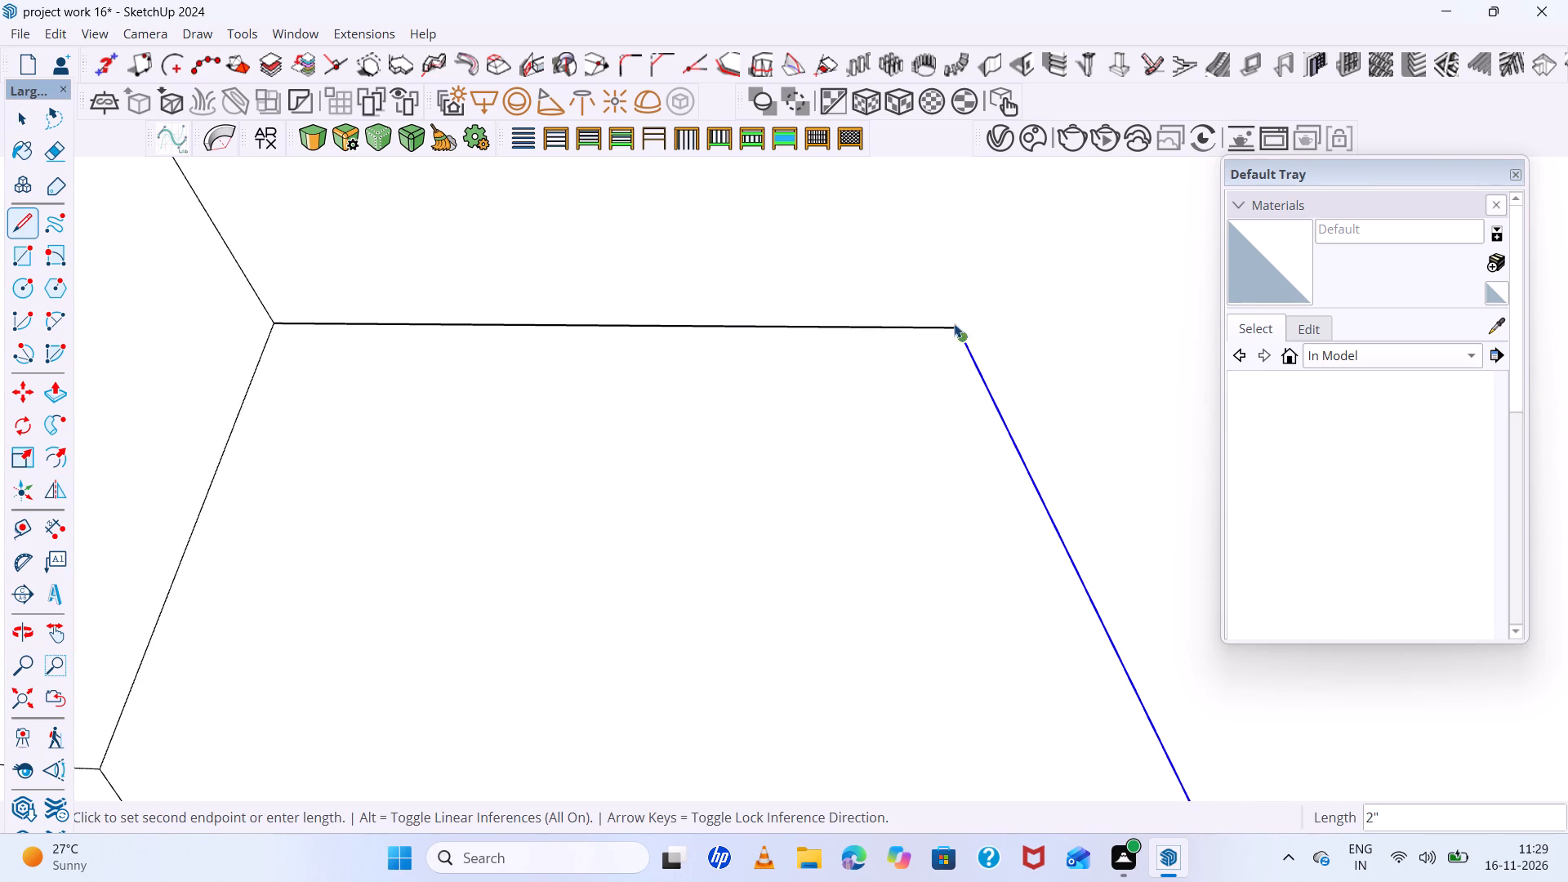
scroll(954, 323, down, 14)
scroll(996, 628, up, 6)
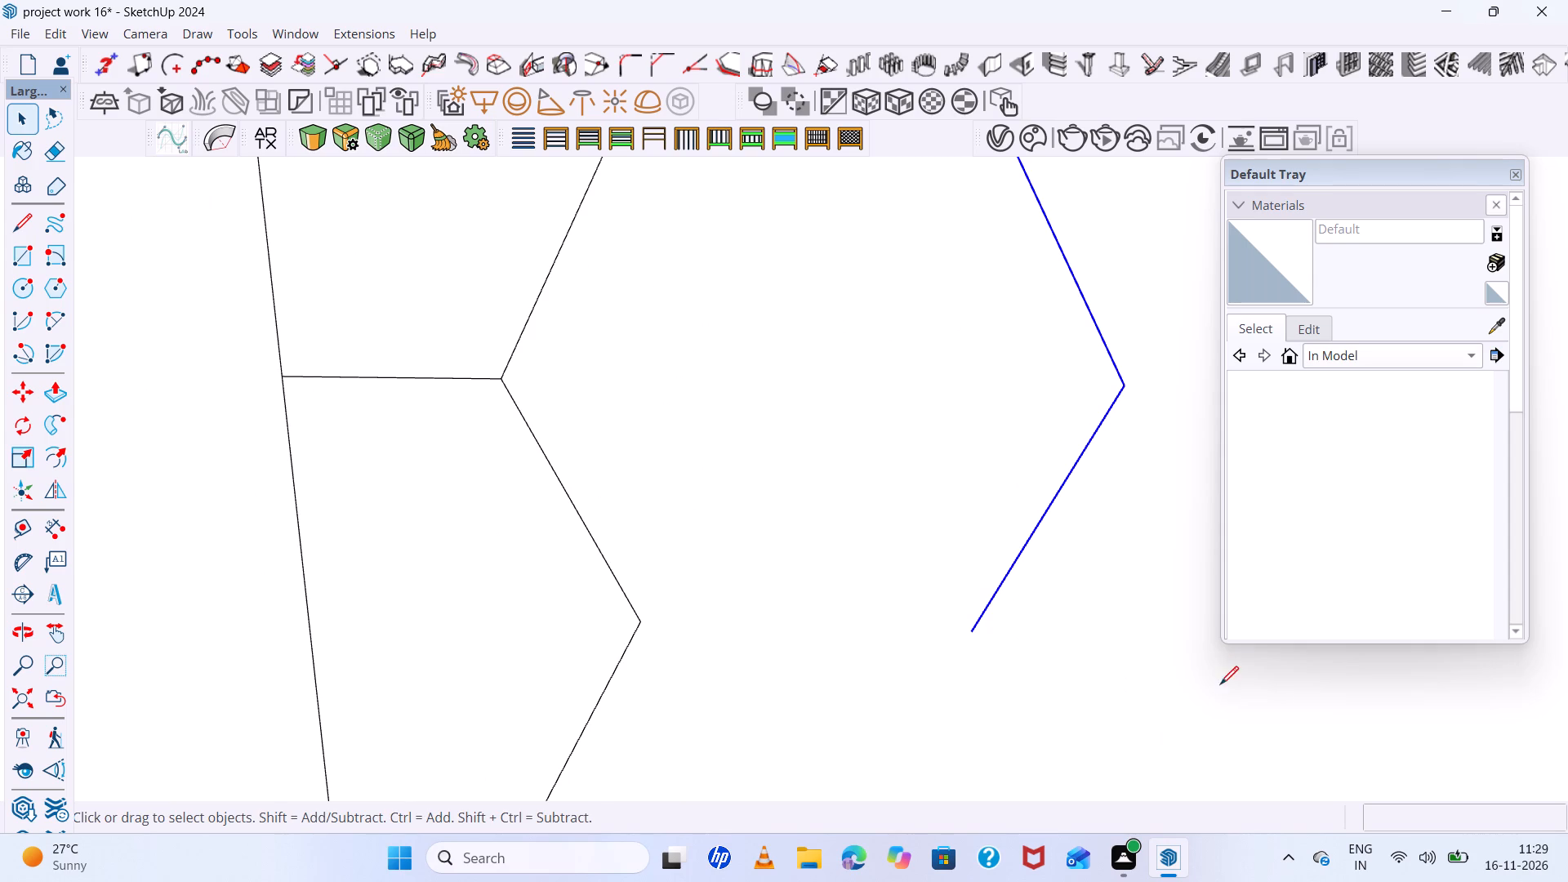
key(l)
click(969, 632)
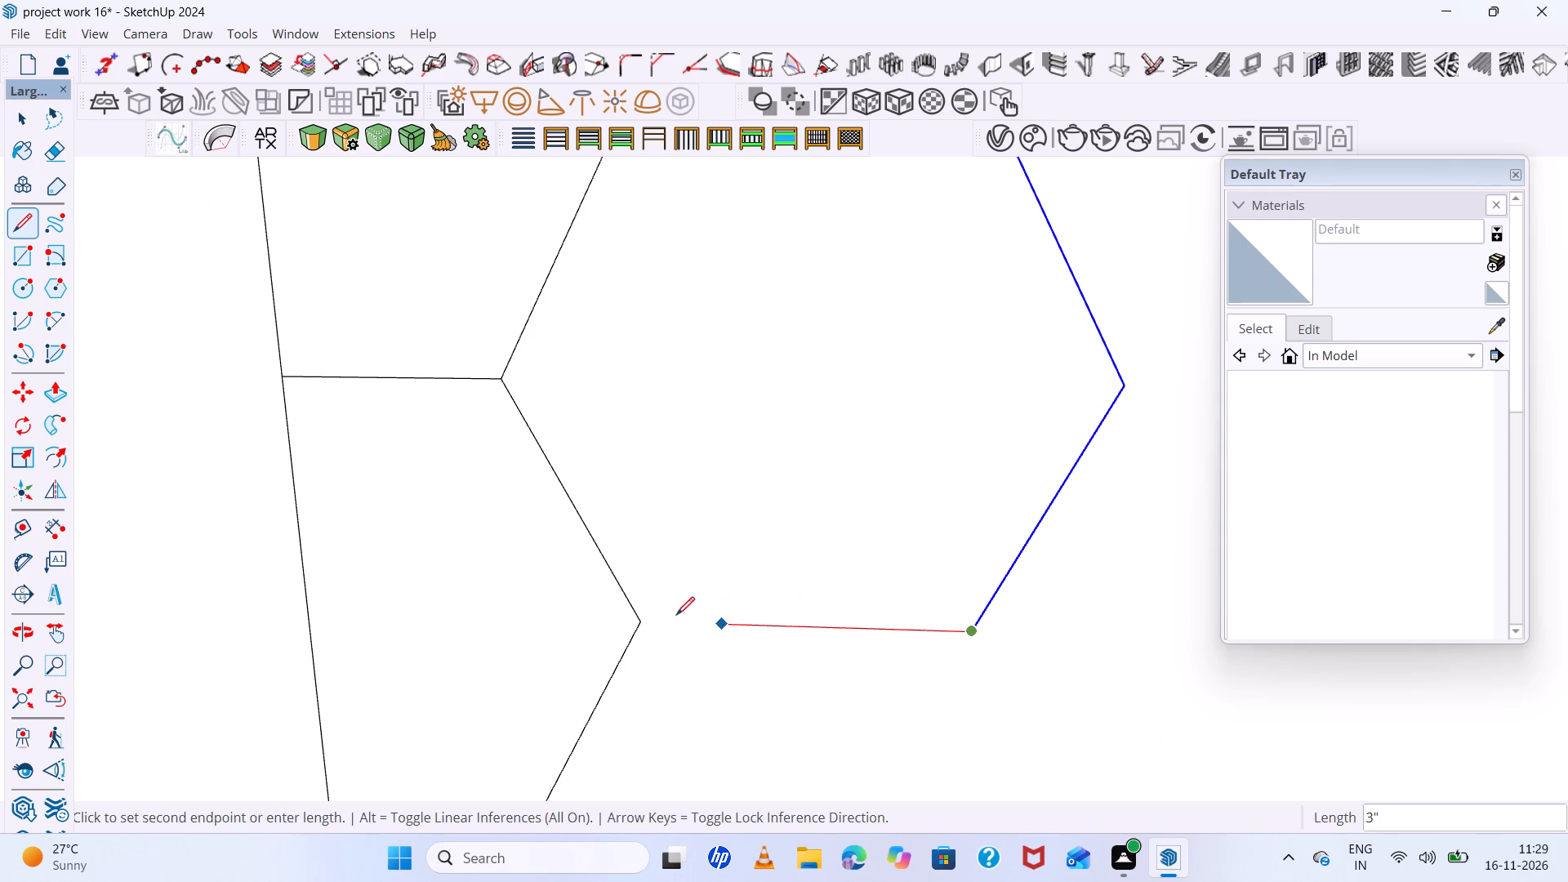
click(648, 616)
scroll(683, 617, down, 14)
scroll(927, 558, down, 1)
key(space)
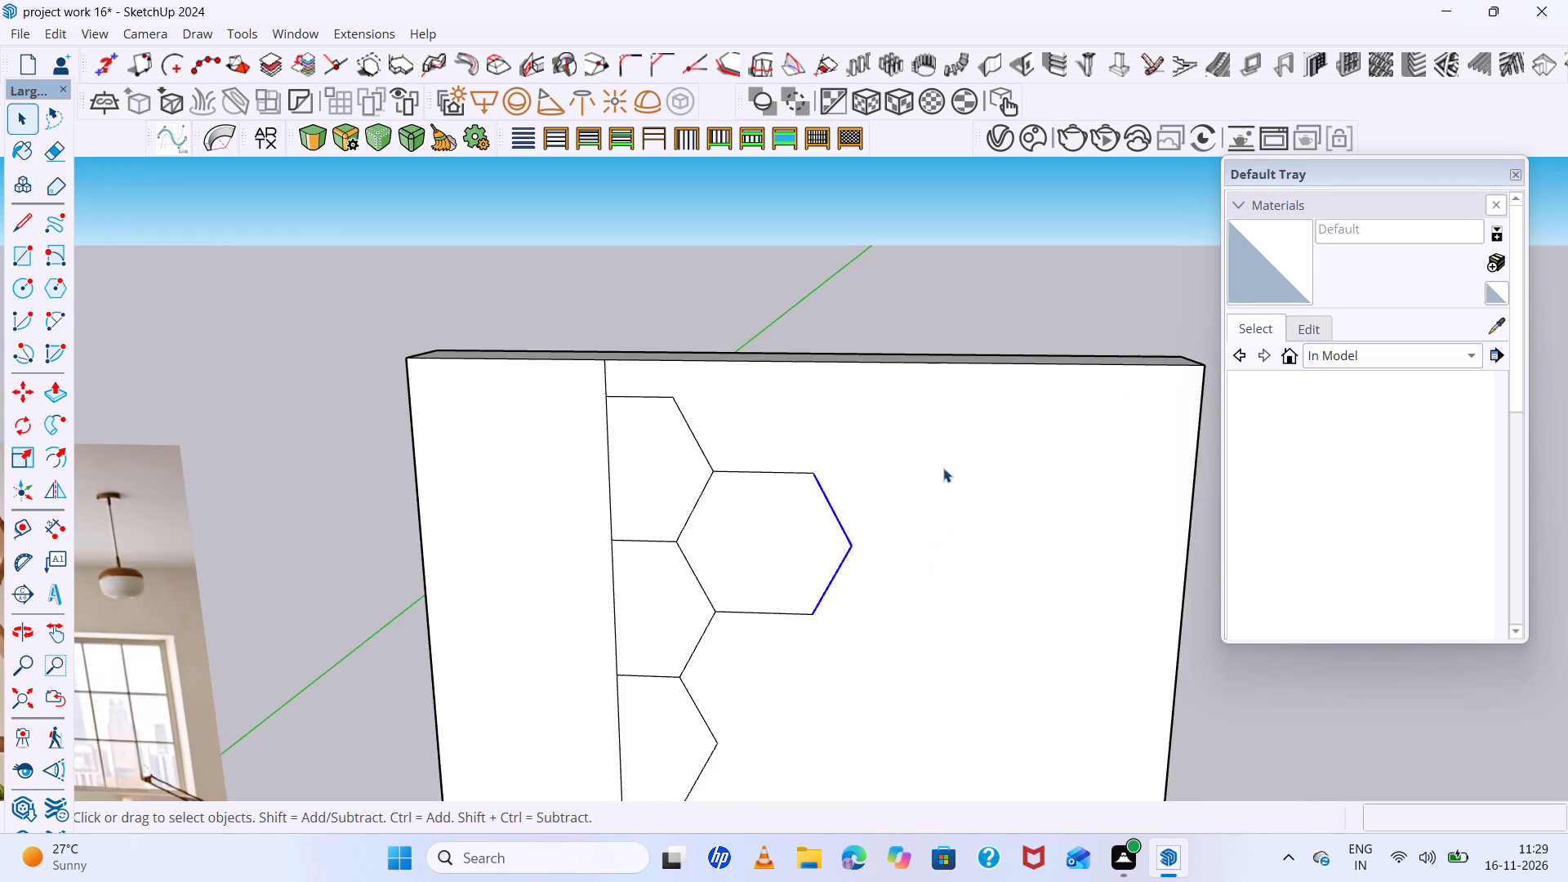
Copy the completed hexagon's six edges about 6" straight down, snapping the copy beneath the original.
click(944, 467)
scroll(944, 467, down, 13)
middle_drag(1007, 516, 1008, 357)
scroll(924, 469, up, 7)
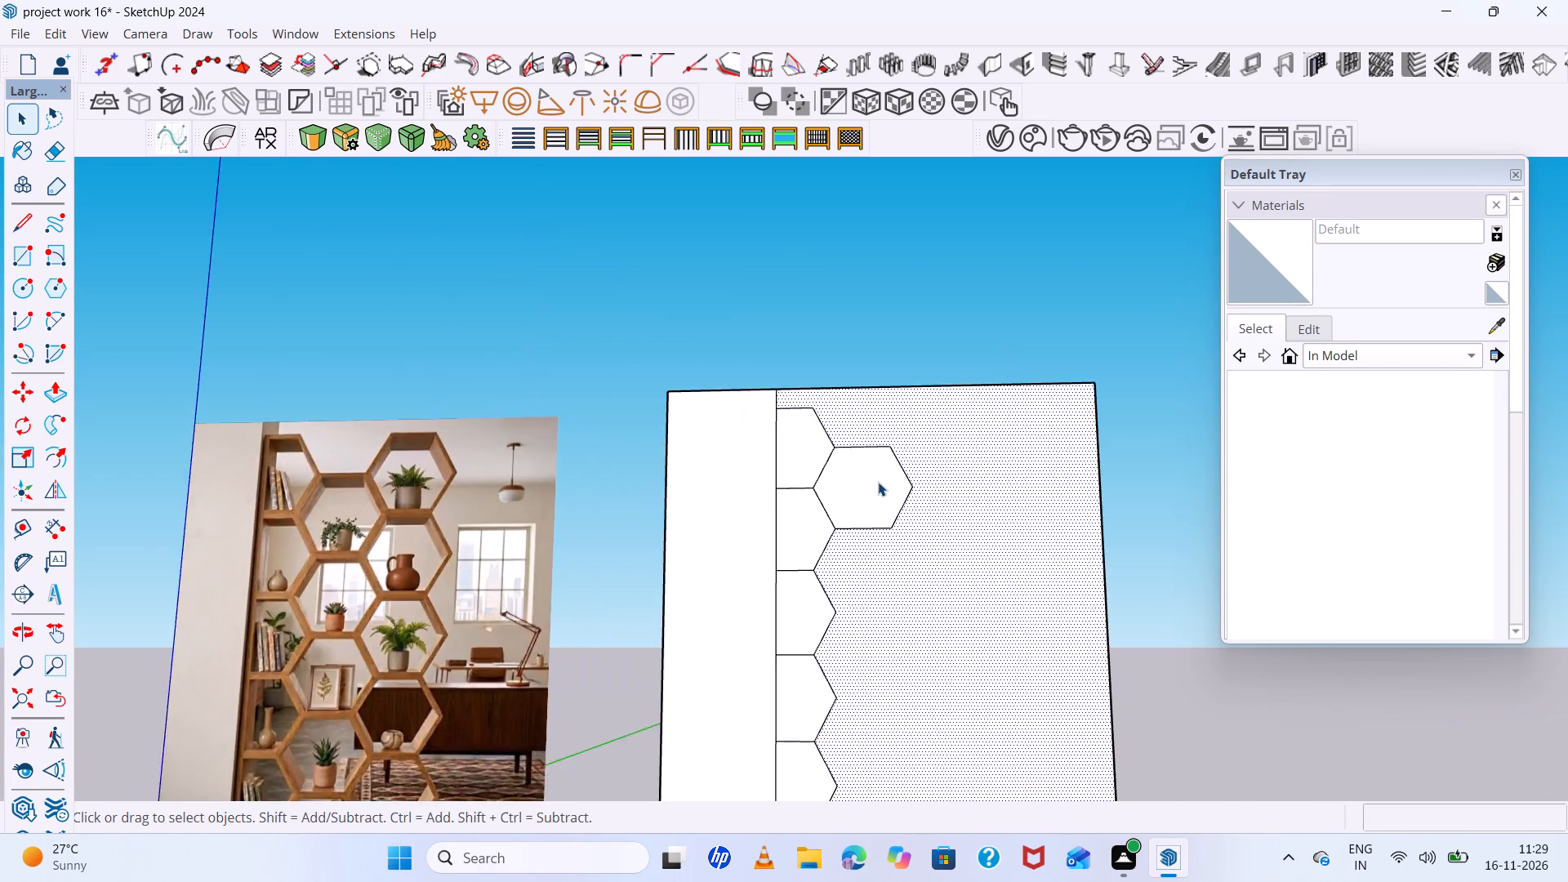
scroll(878, 482, up, 4)
scroll(878, 483, down, 7)
middle_drag(936, 515, 912, 550)
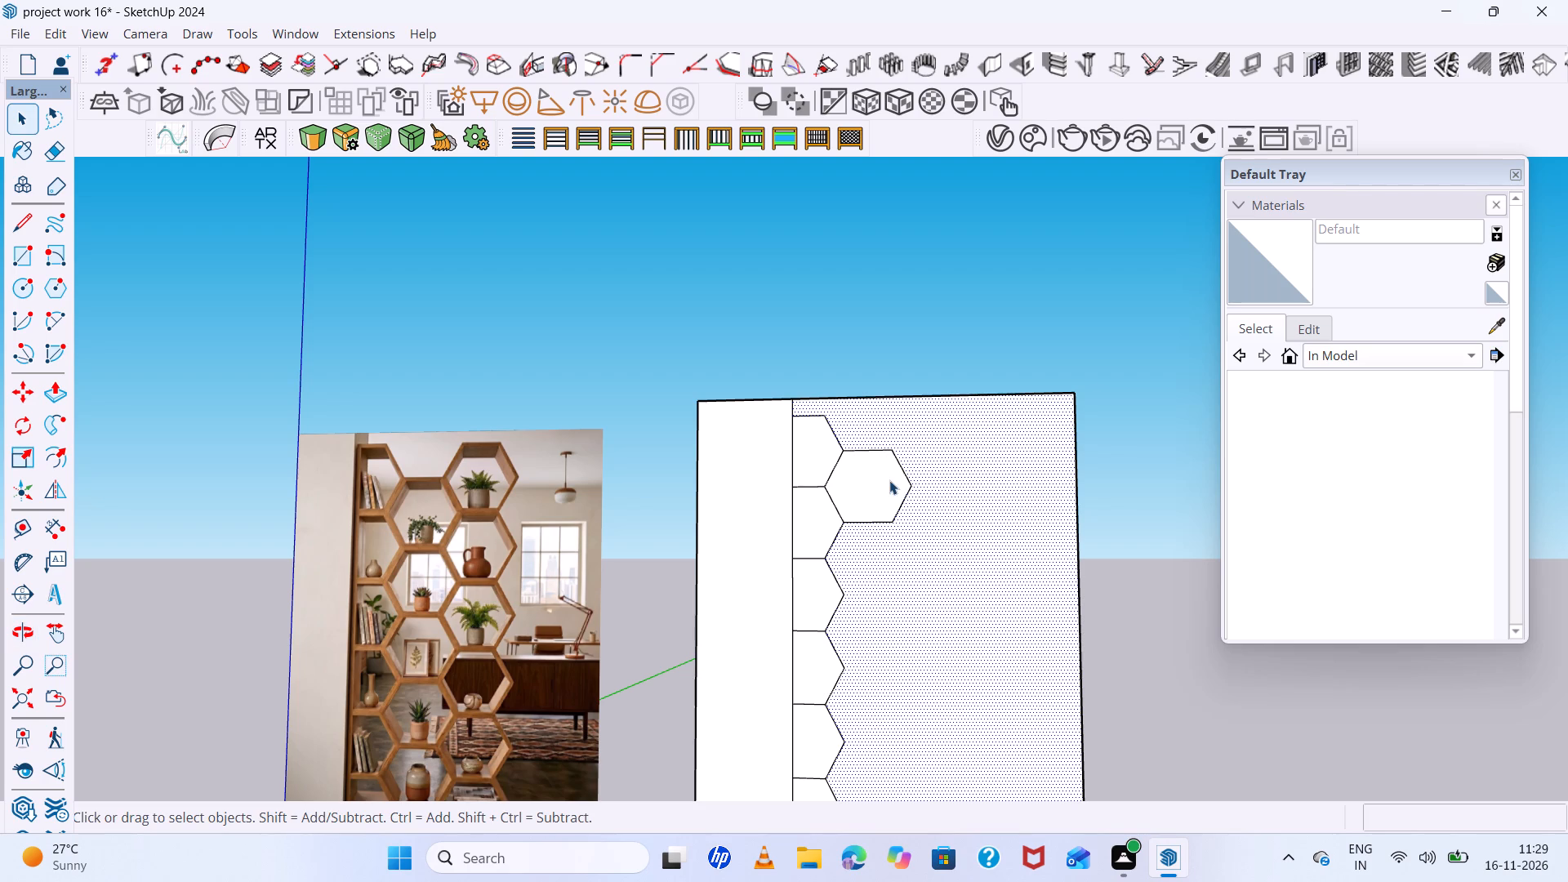
click(889, 480)
scroll(901, 489, up, 11)
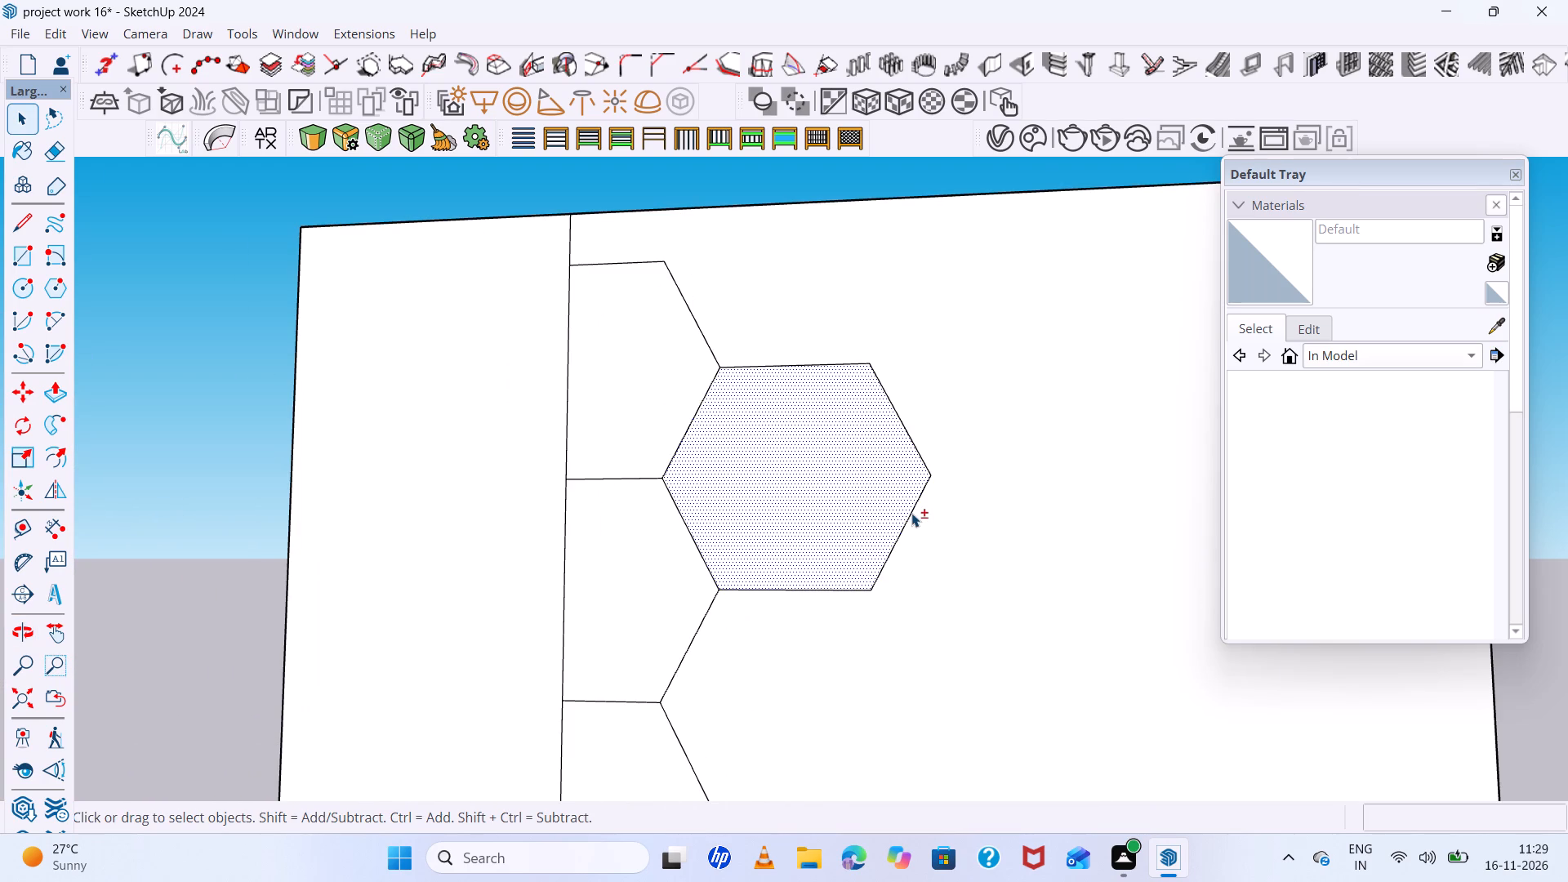
shift+click(913, 513)
shift+click(921, 457)
shift+scroll(936, 479, up, 5)
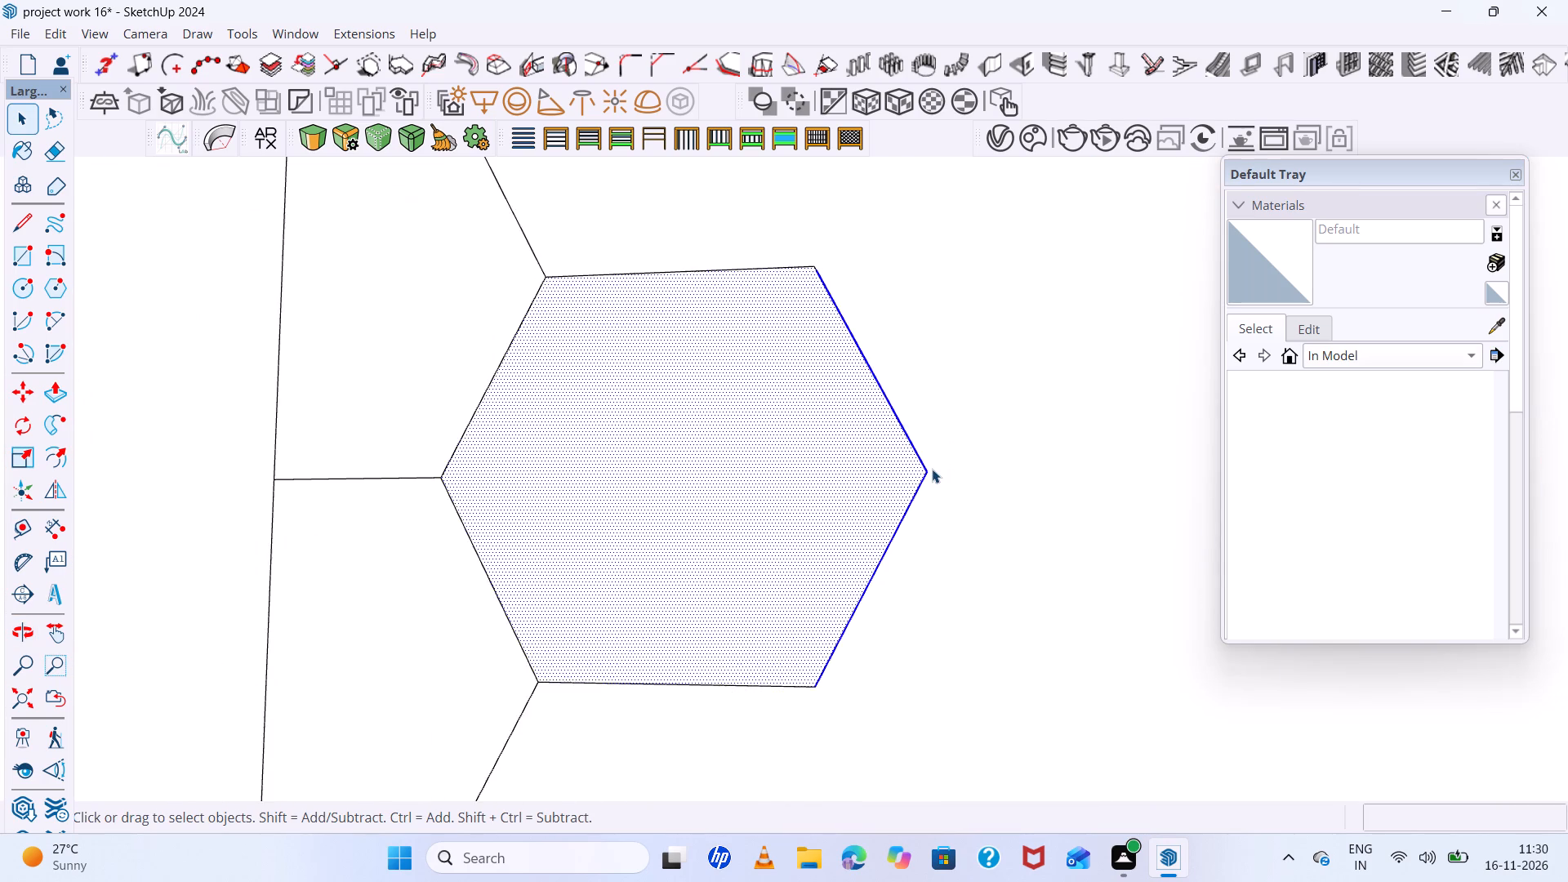
shift+scroll(932, 469, up, 12)
scroll(942, 470, down, 20)
shift+scroll(872, 588, up, 6)
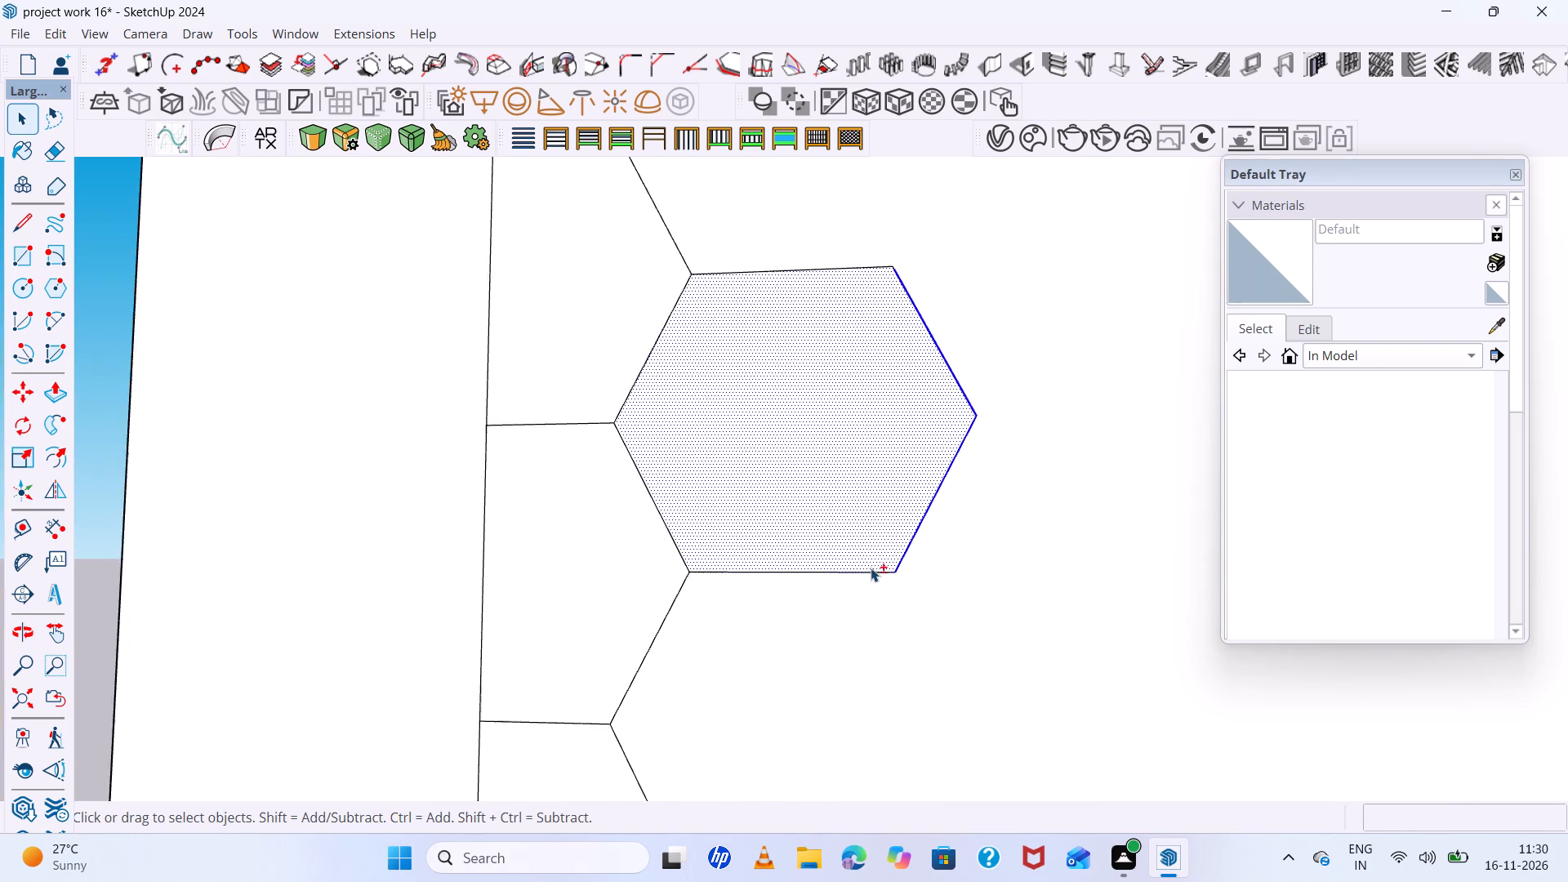
shift+click(871, 565)
shift+click(862, 567)
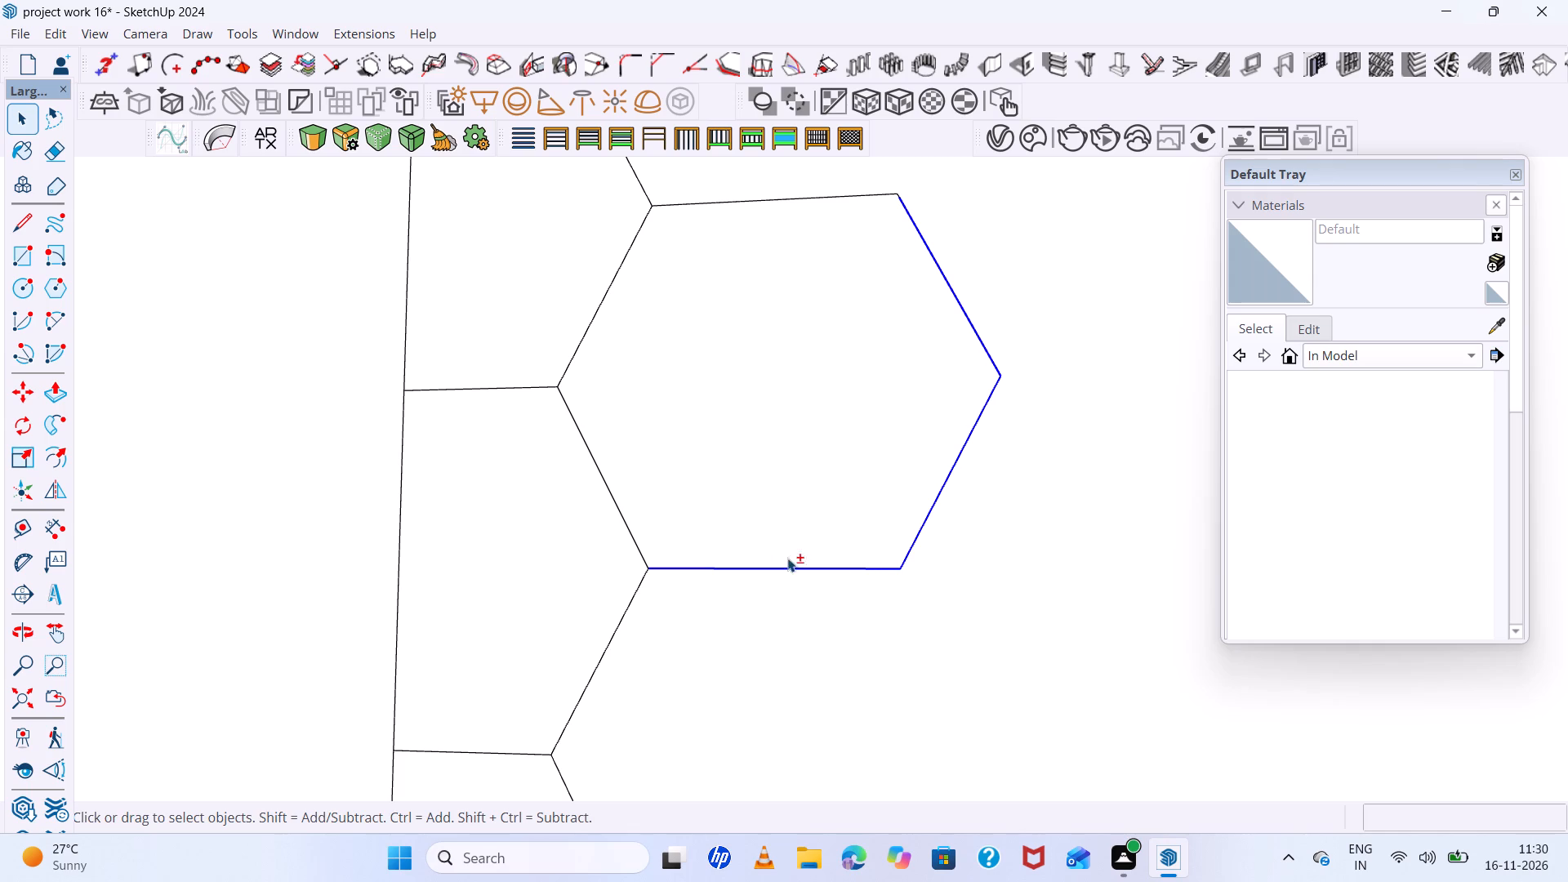
shift+click(621, 510)
shift+click(600, 306)
shift+click(802, 198)
shift+scroll(892, 457, down, 11)
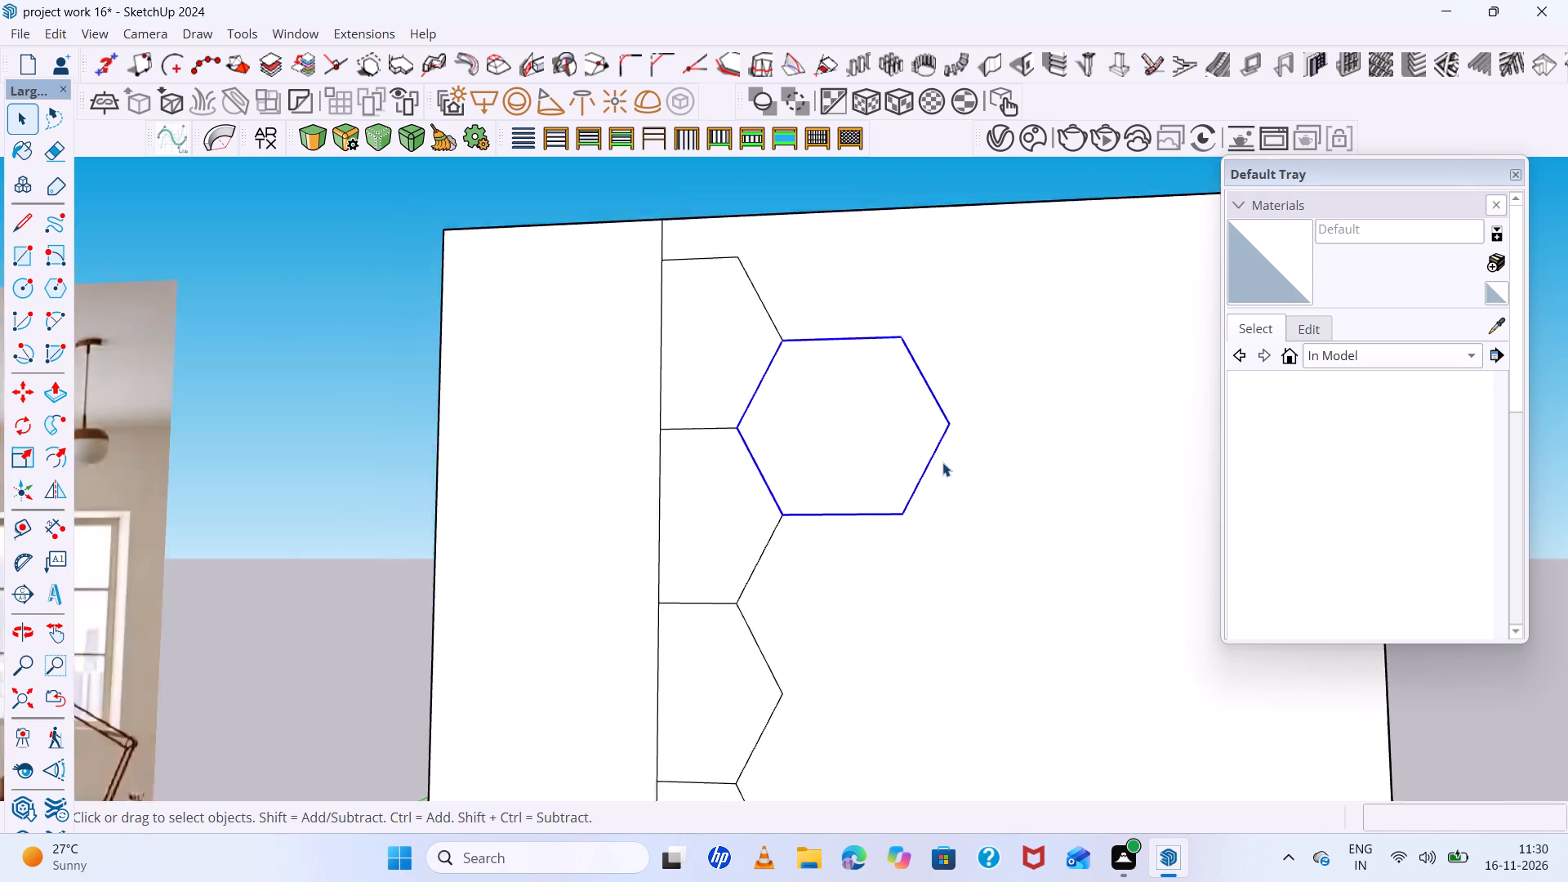
shift+scroll(942, 462, down, 3)
middle_drag(942, 462, 964, 601)
key(m)
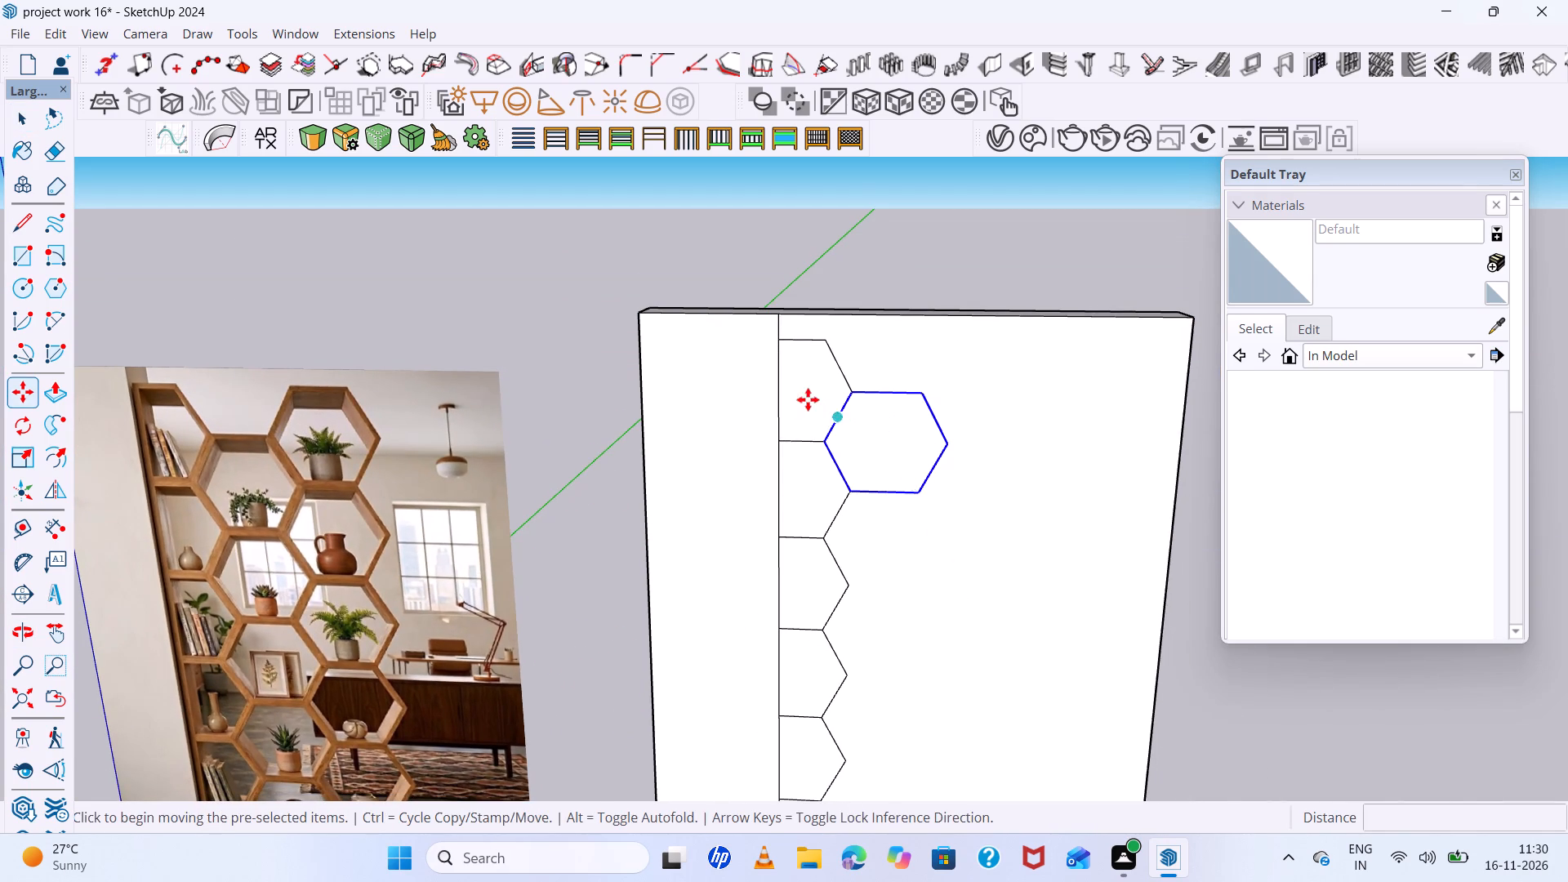
scroll(805, 399, up, 10)
click(895, 384)
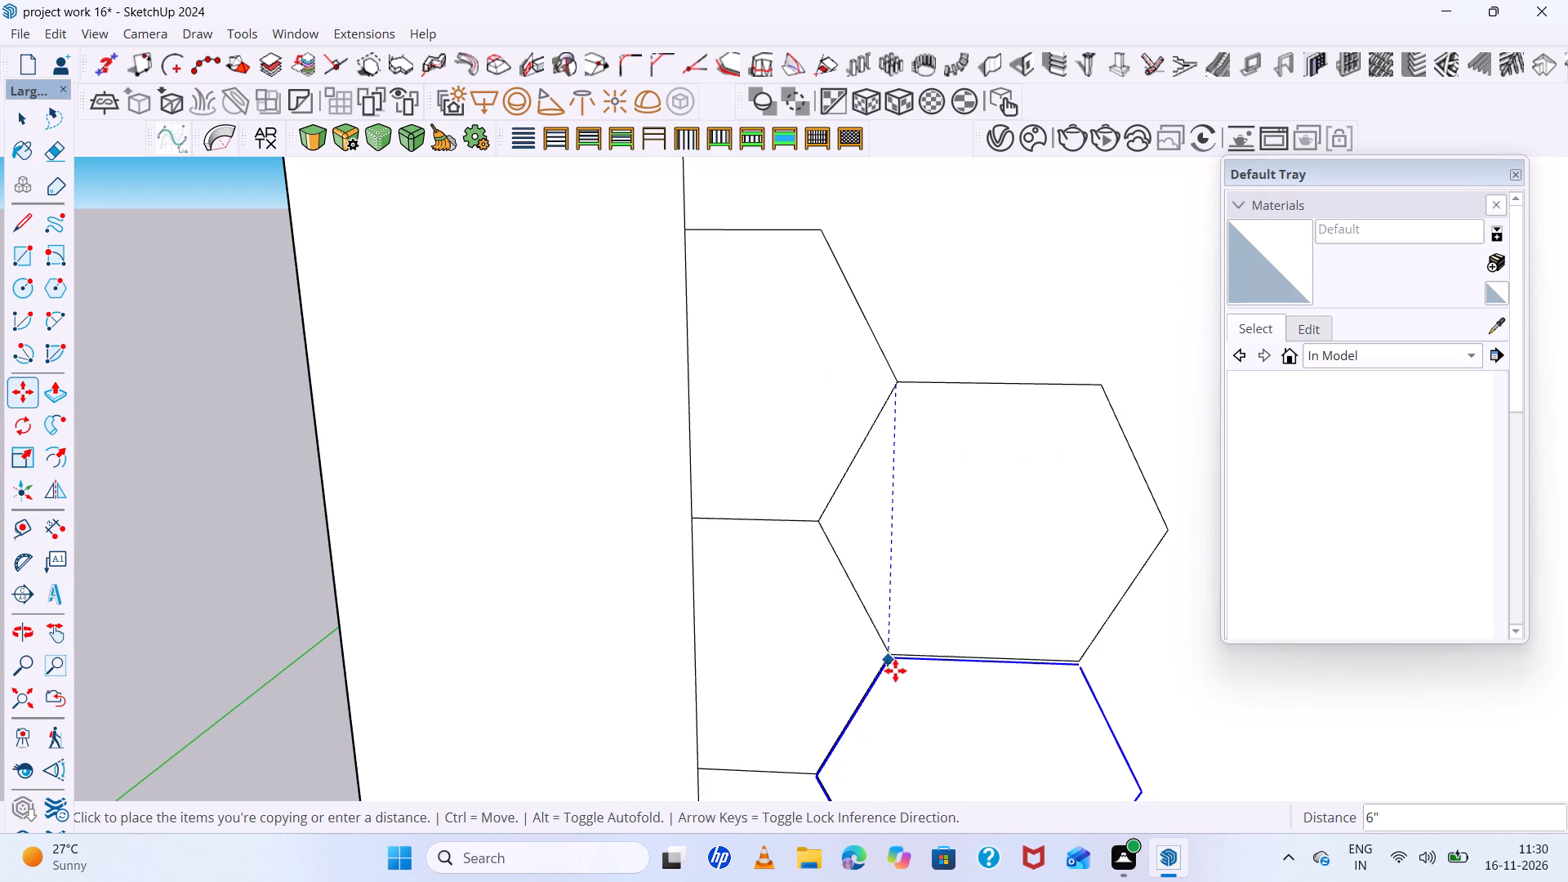
scroll(898, 697, down, 5)
scroll(901, 678, up, 8)
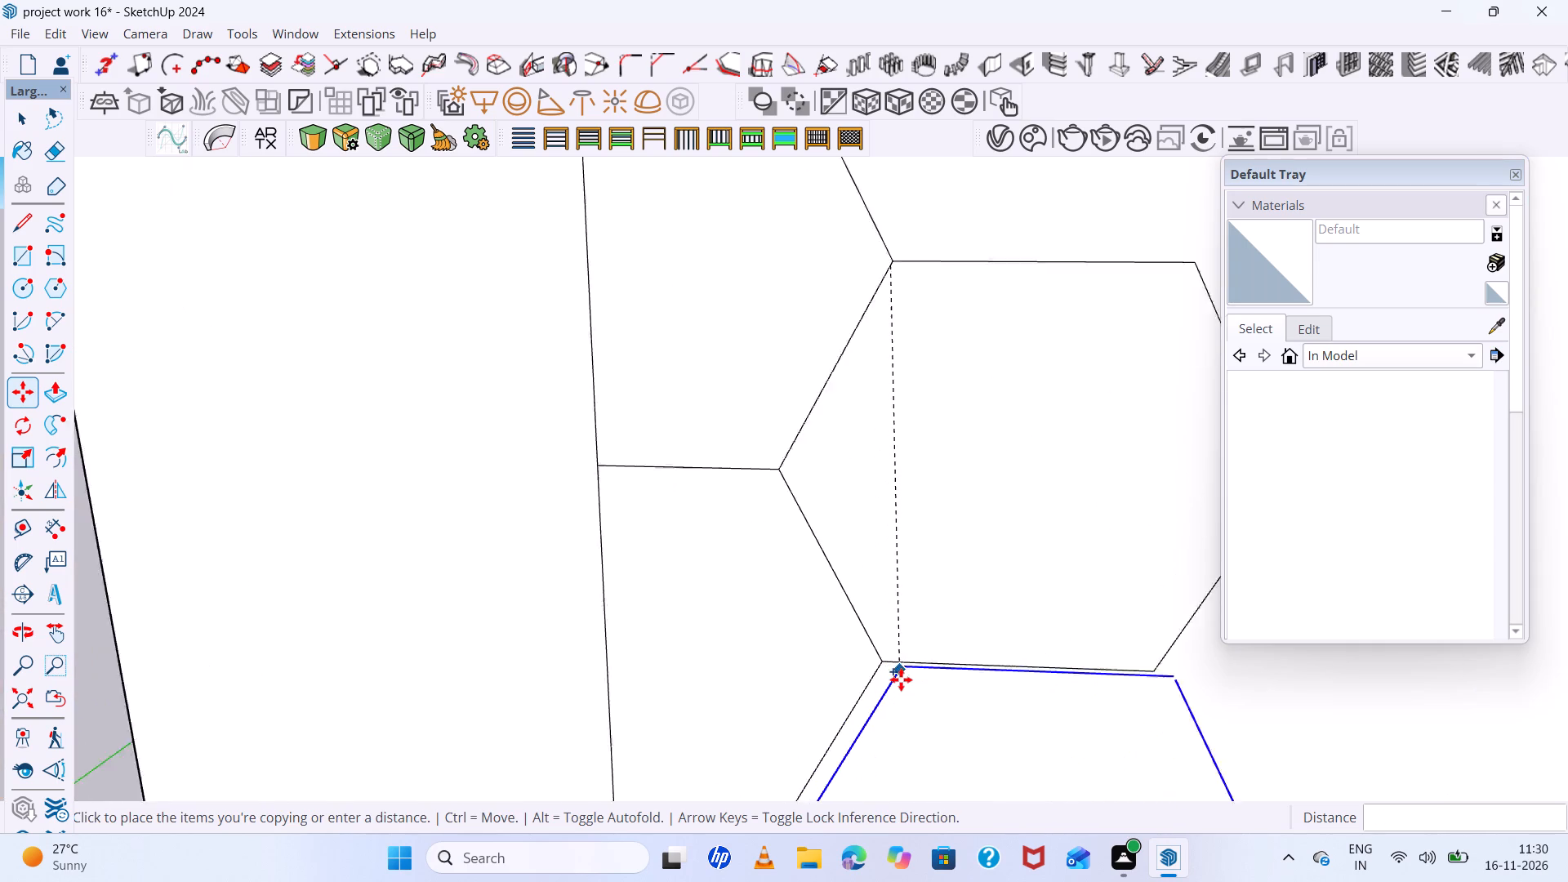
scroll(901, 679, up, 15)
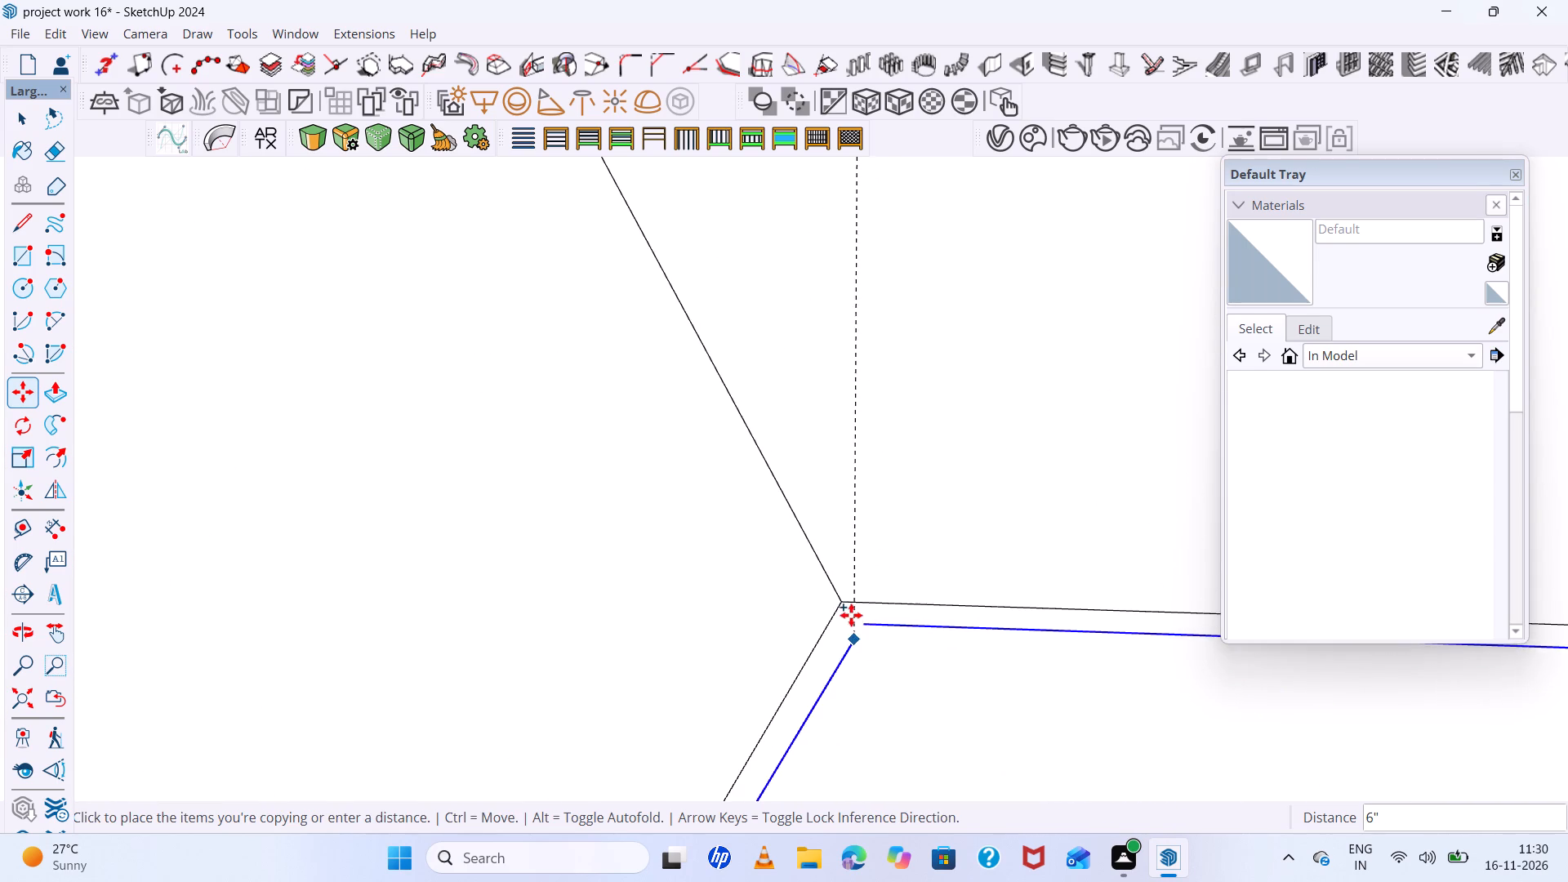
click(835, 614)
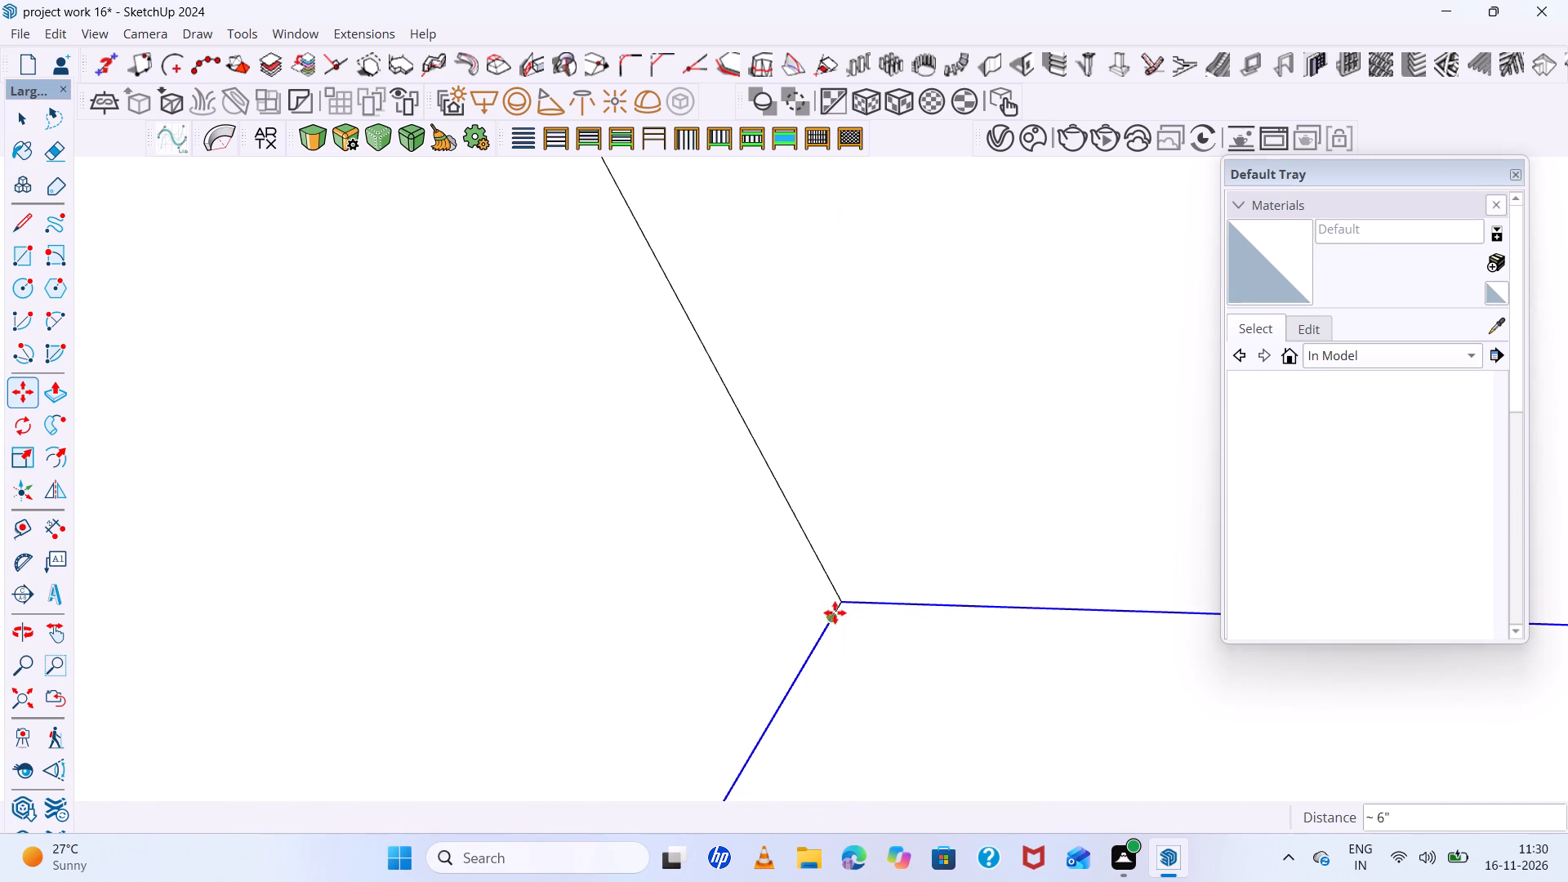
Array the hexagon copy down the panel with 5x.
scroll(831, 606, down, 13)
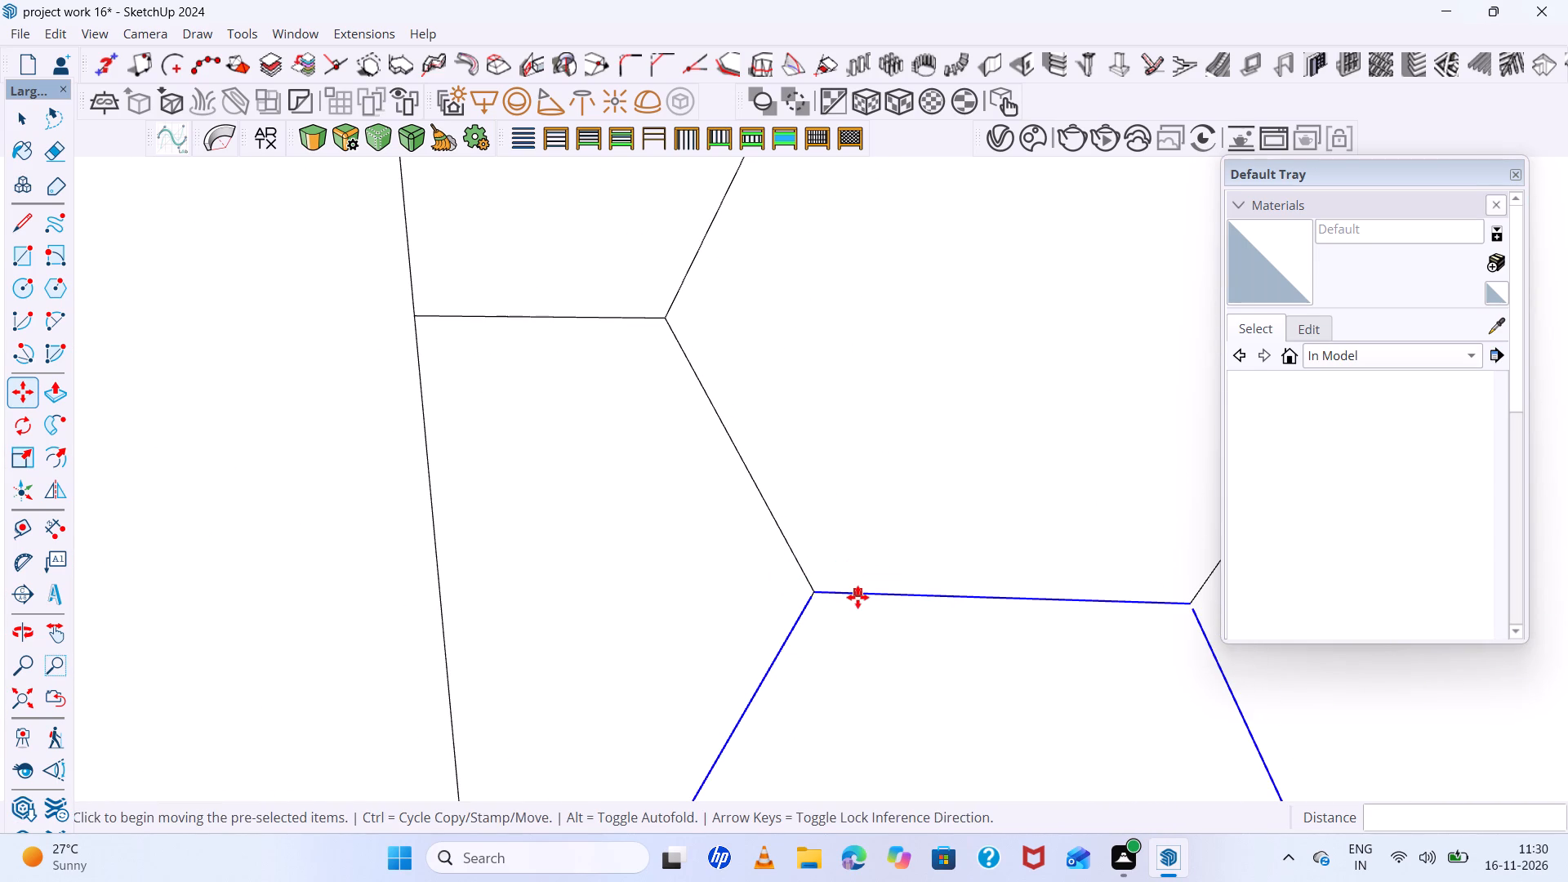
scroll(857, 597, down, 14)
scroll(1045, 598, down, 8)
middle_drag(1108, 674, 1100, 553)
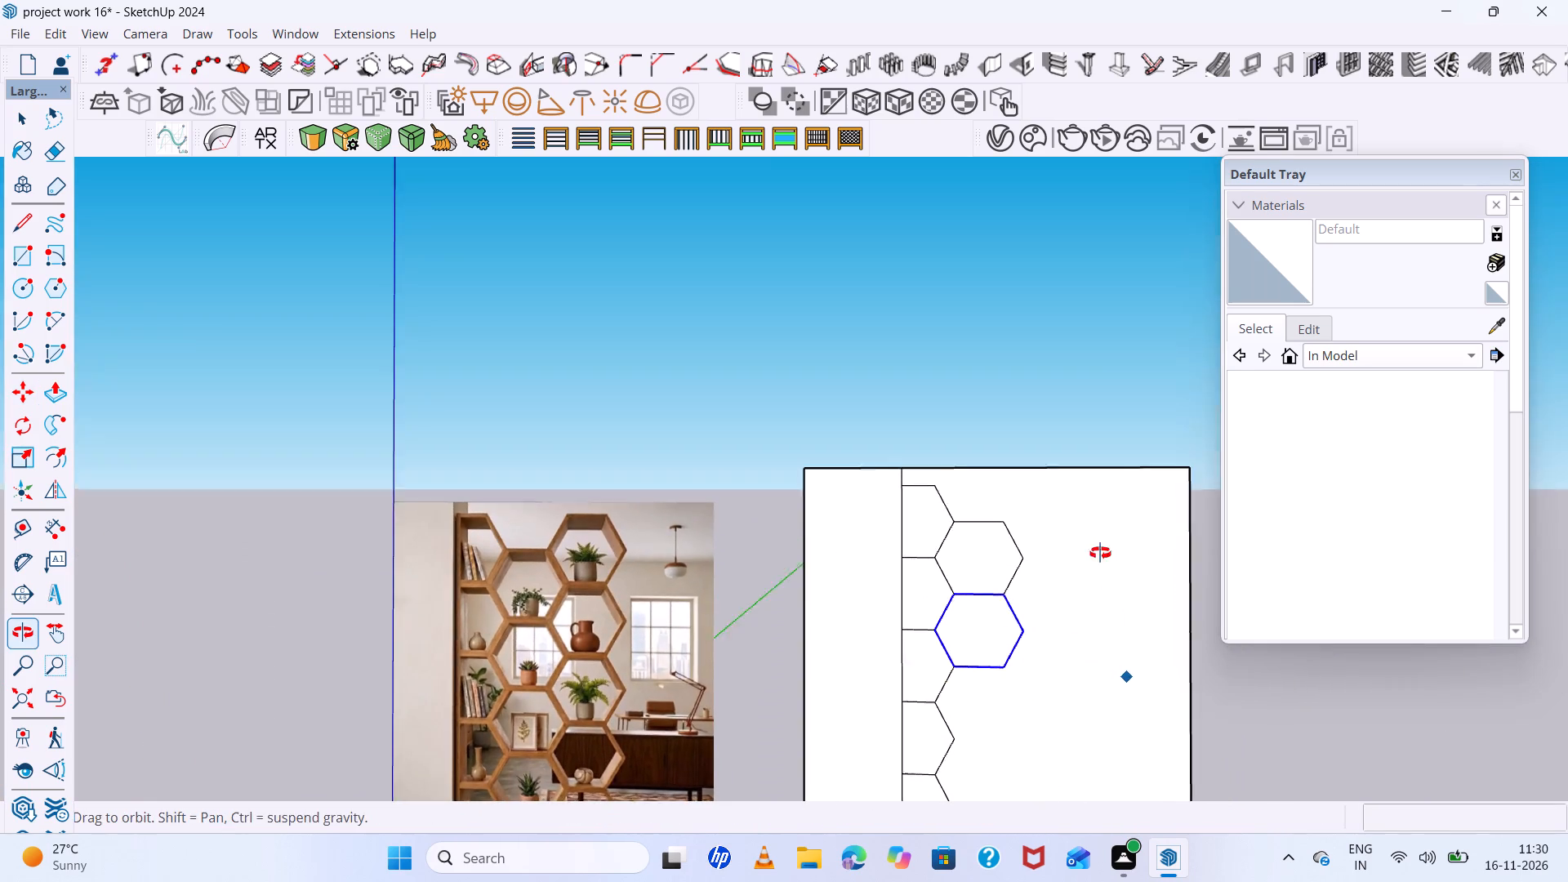
middle_drag(1100, 553, 1100, 546)
scroll(991, 477, down, 11)
scroll(1095, 639, up, 5)
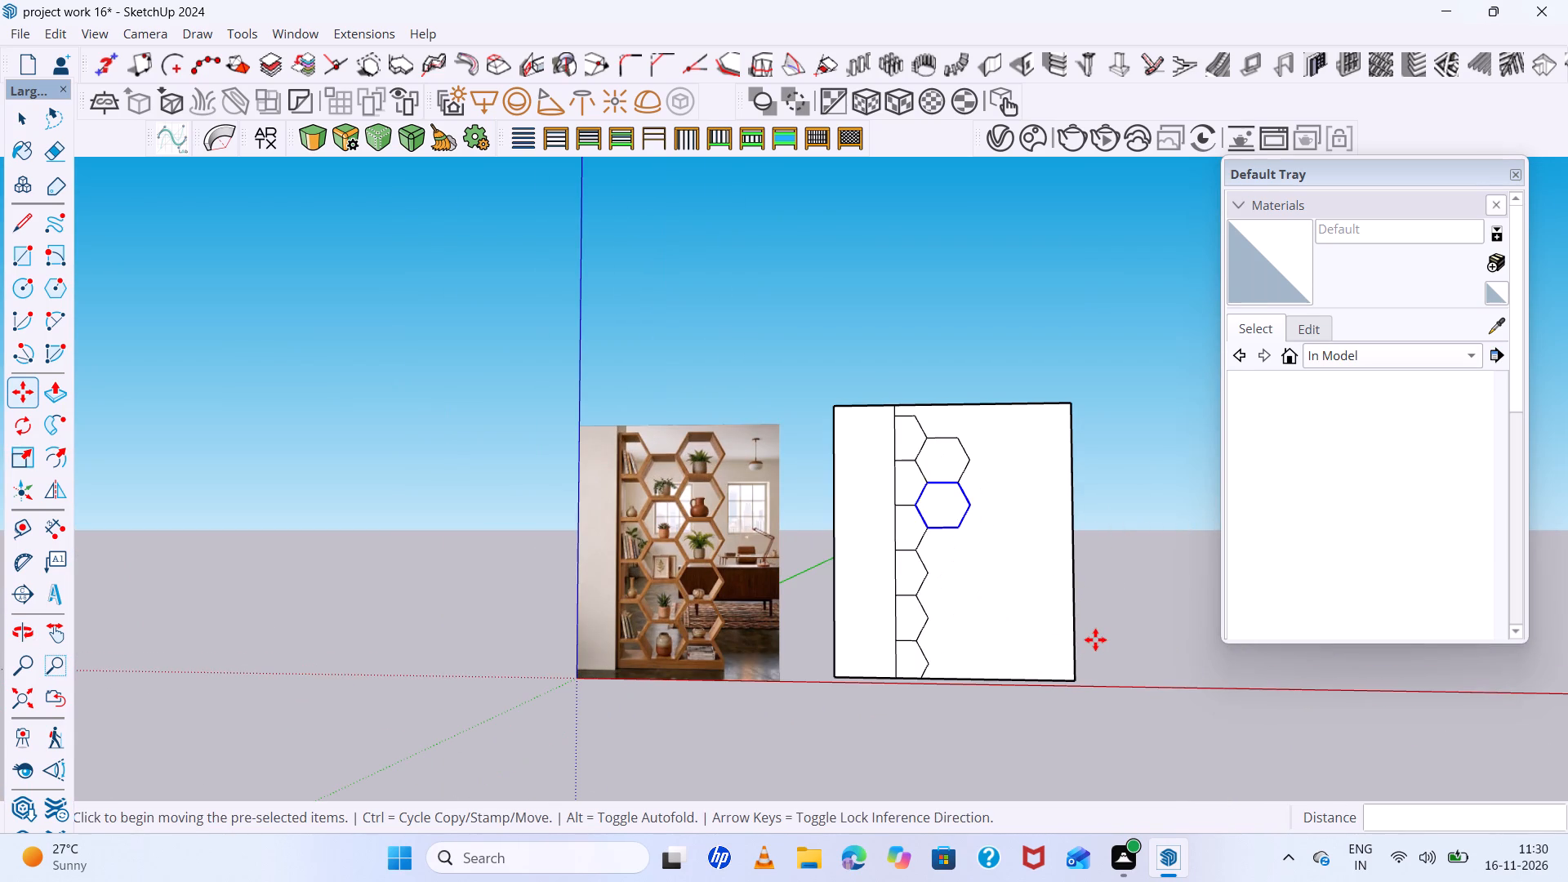
key(5)
key(x)
key(Return)
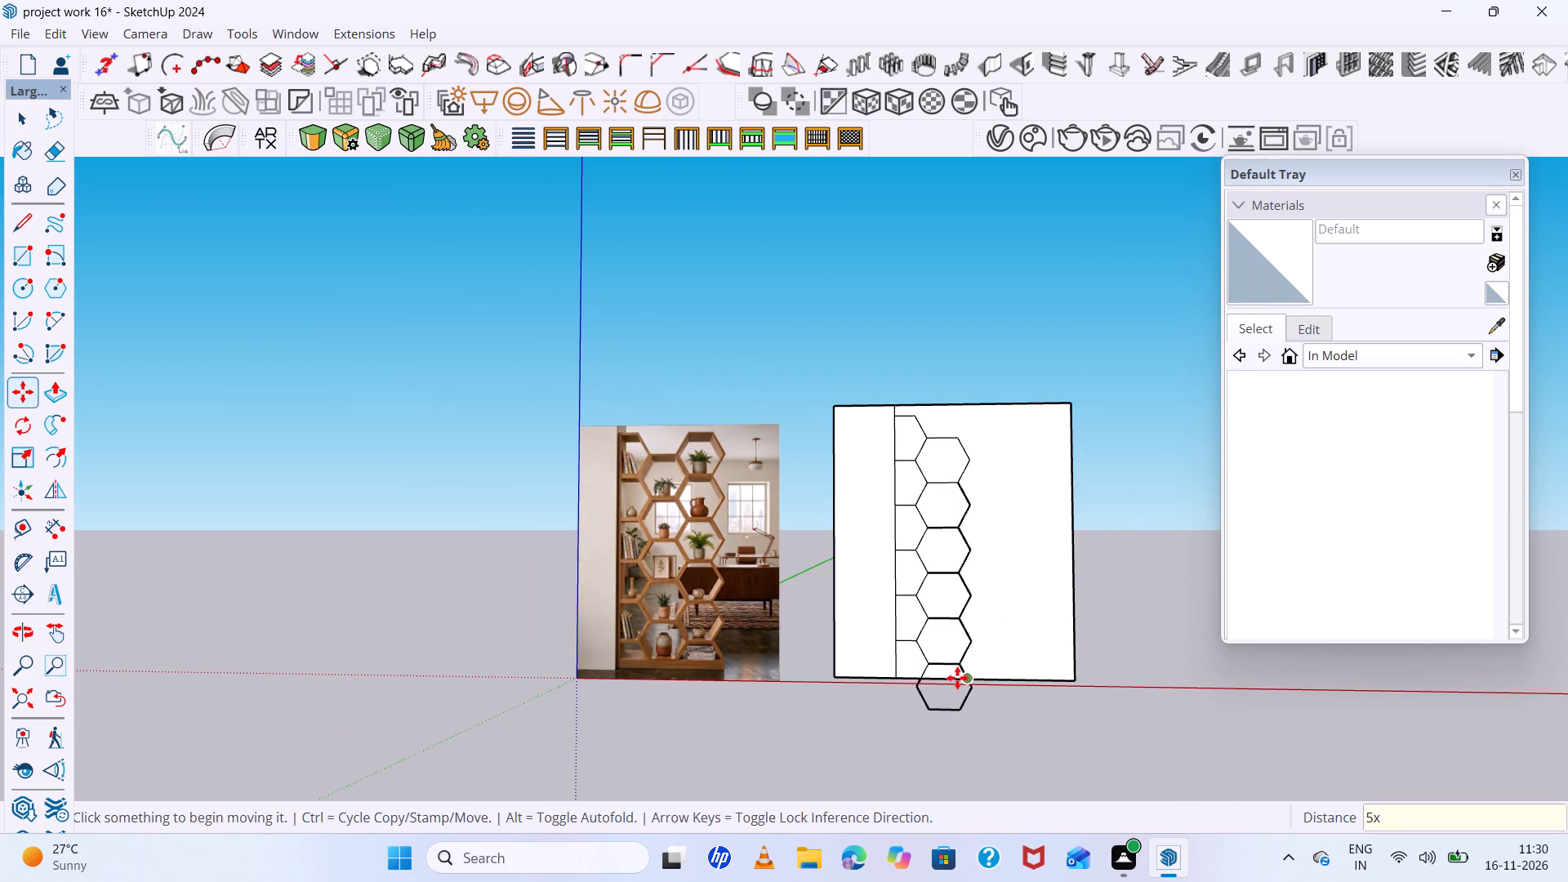
Erase the edges of the lowest hexagon that hang below the panel's bottom edge.
scroll(957, 678, up, 13)
key(space)
middle_drag(971, 700, 1022, 706)
scroll(1000, 700, up, 1)
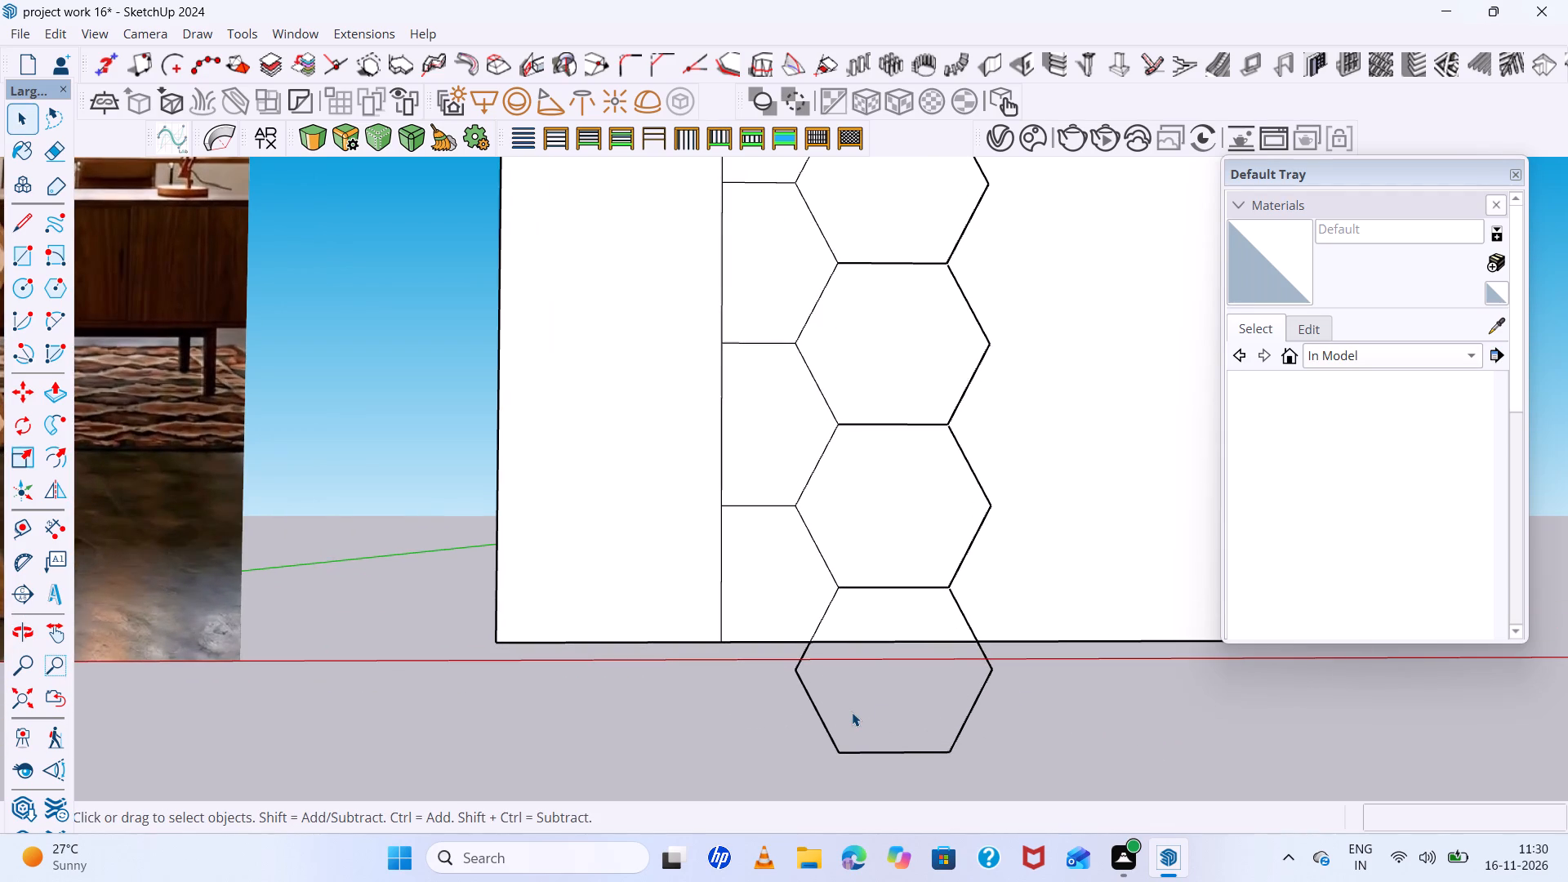
key(e)
drag(795, 648, 826, 683)
drag(781, 671, 892, 736)
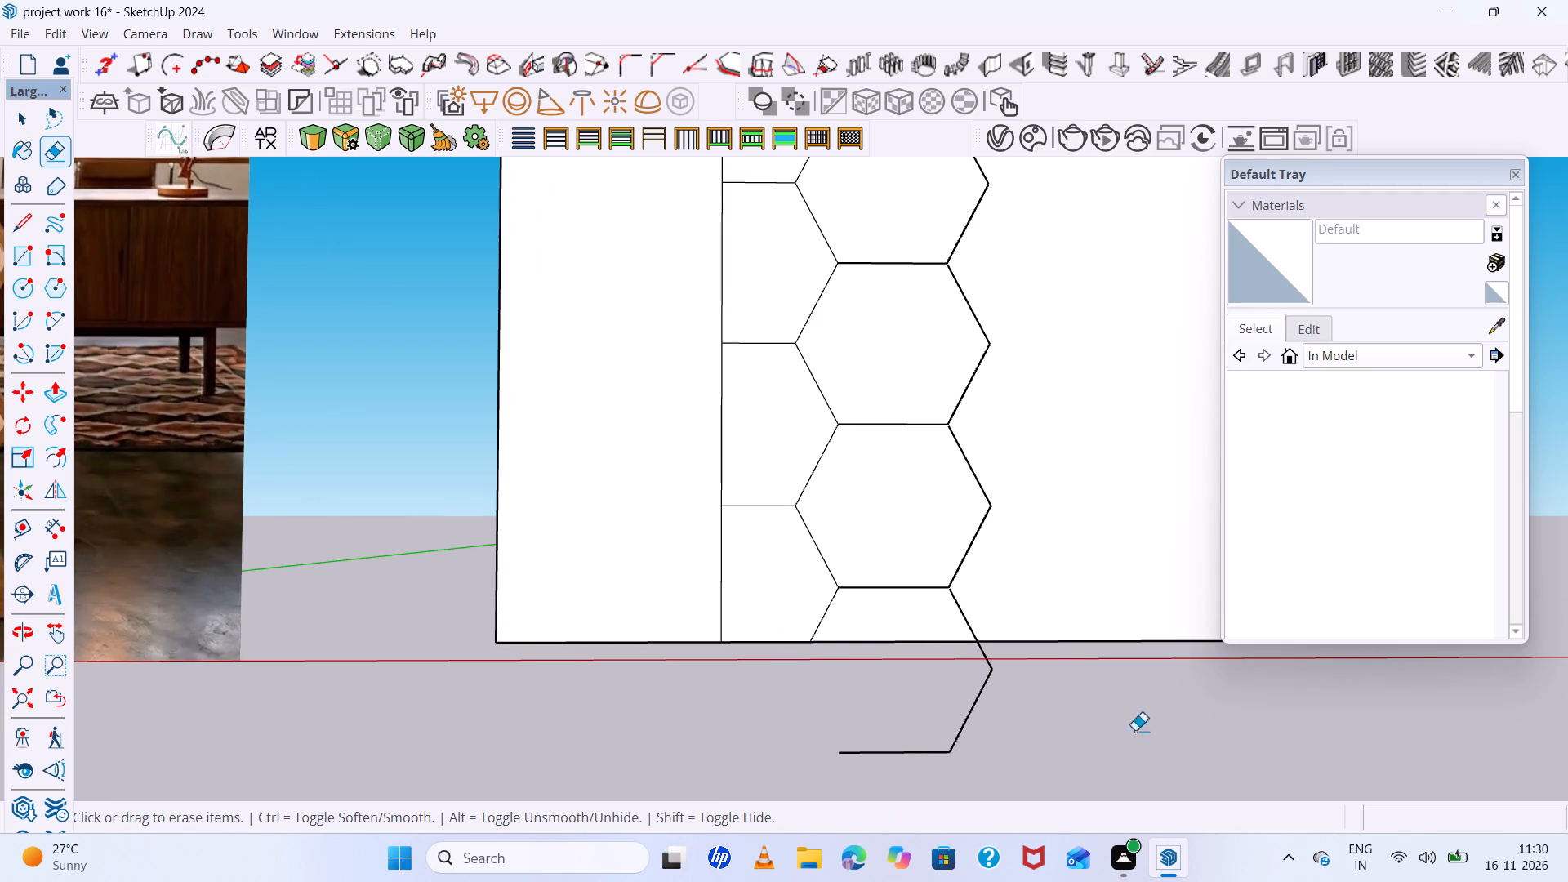
drag(991, 692, 924, 723)
drag(996, 660, 957, 679)
drag(906, 730, 893, 769)
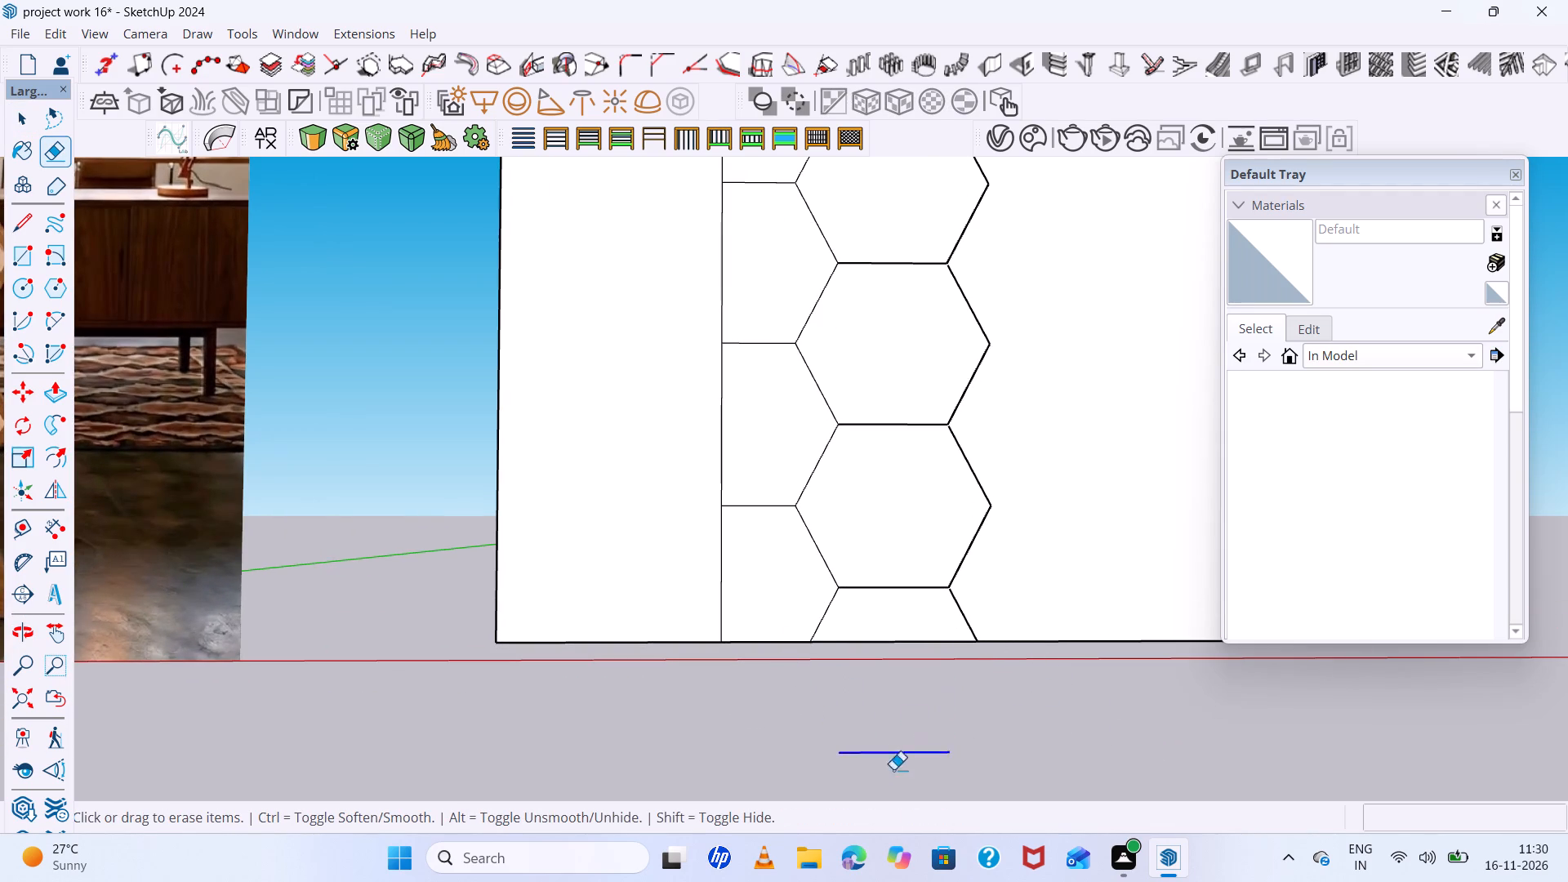
drag(893, 769, 889, 782)
Bridge the gap at the right-hand corner between the first and second full hexagons with a short line.
scroll(898, 772, down, 7)
scroll(955, 532, down, 5)
scroll(1075, 329, up, 14)
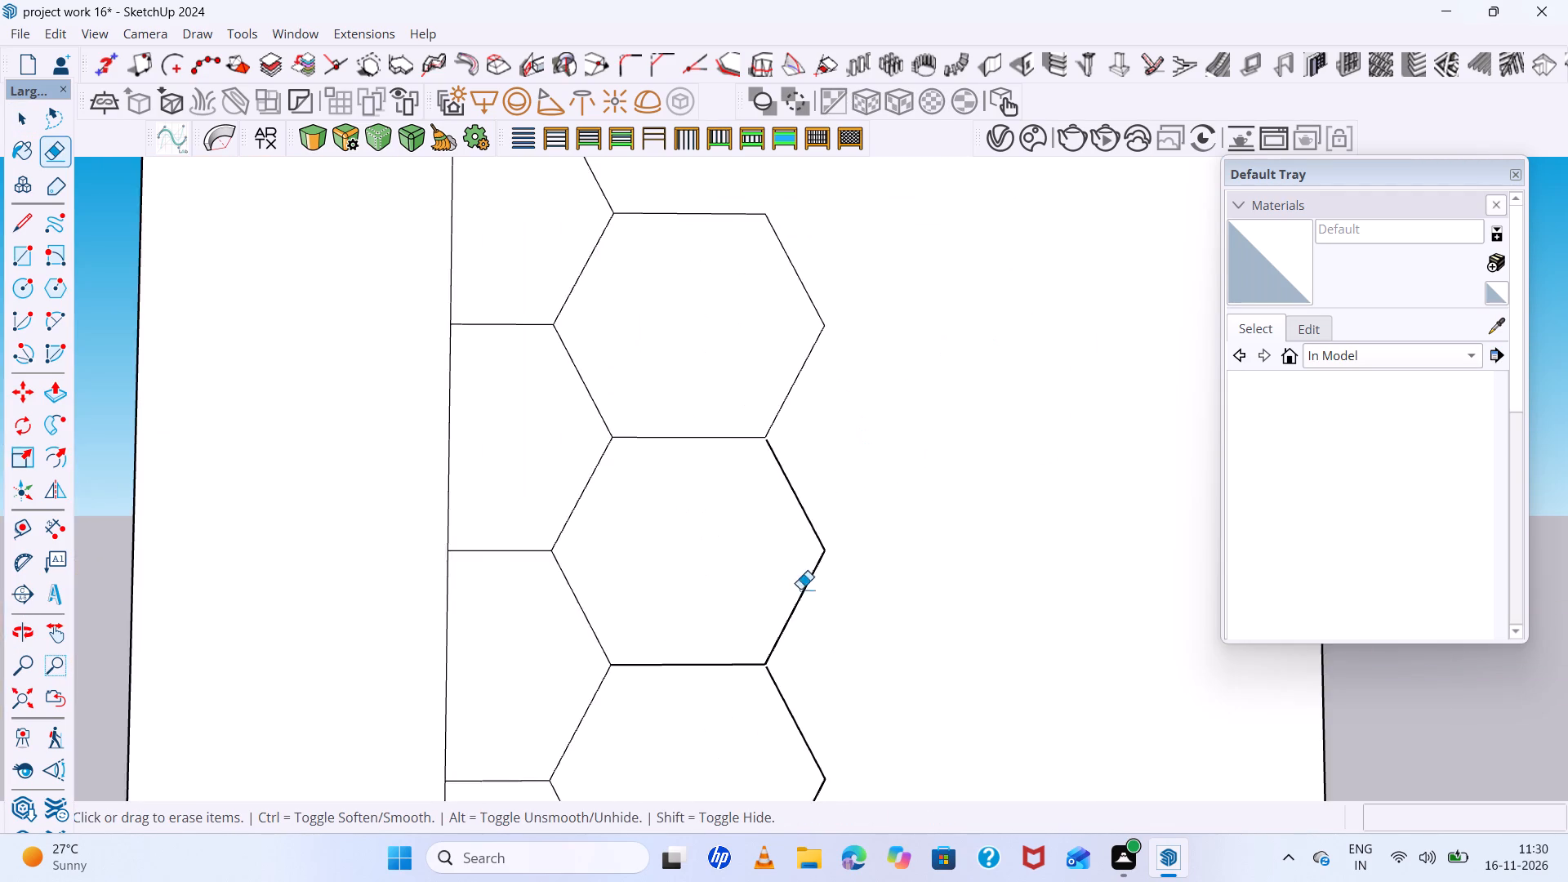
scroll(800, 589, up, 20)
scroll(800, 589, up, 7)
scroll(981, 582, down, 17)
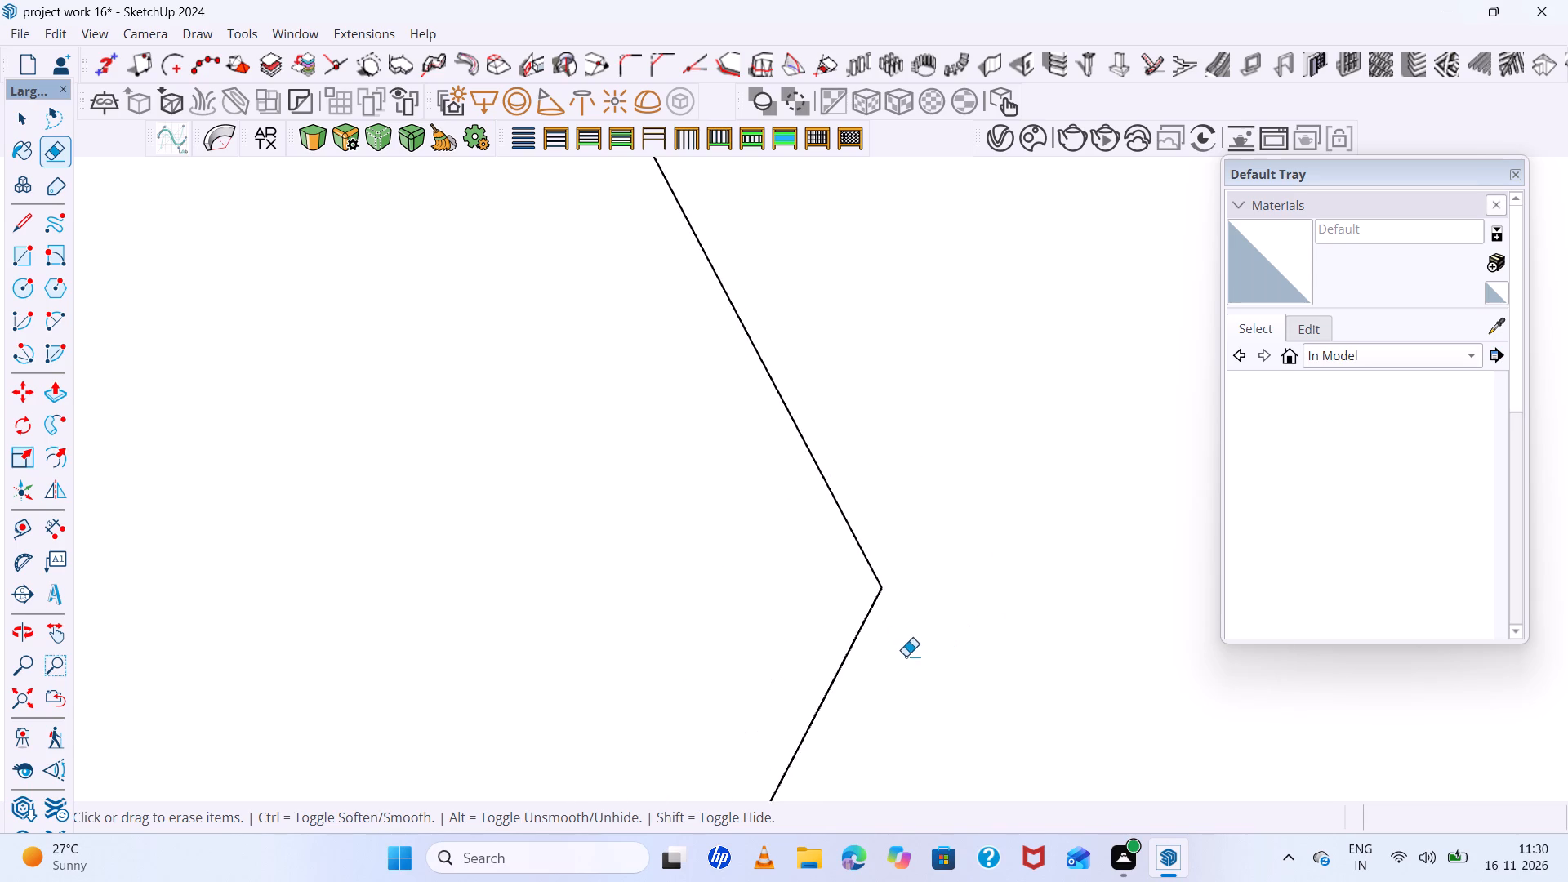
scroll(906, 656, down, 12)
scroll(837, 497, up, 14)
key(l)
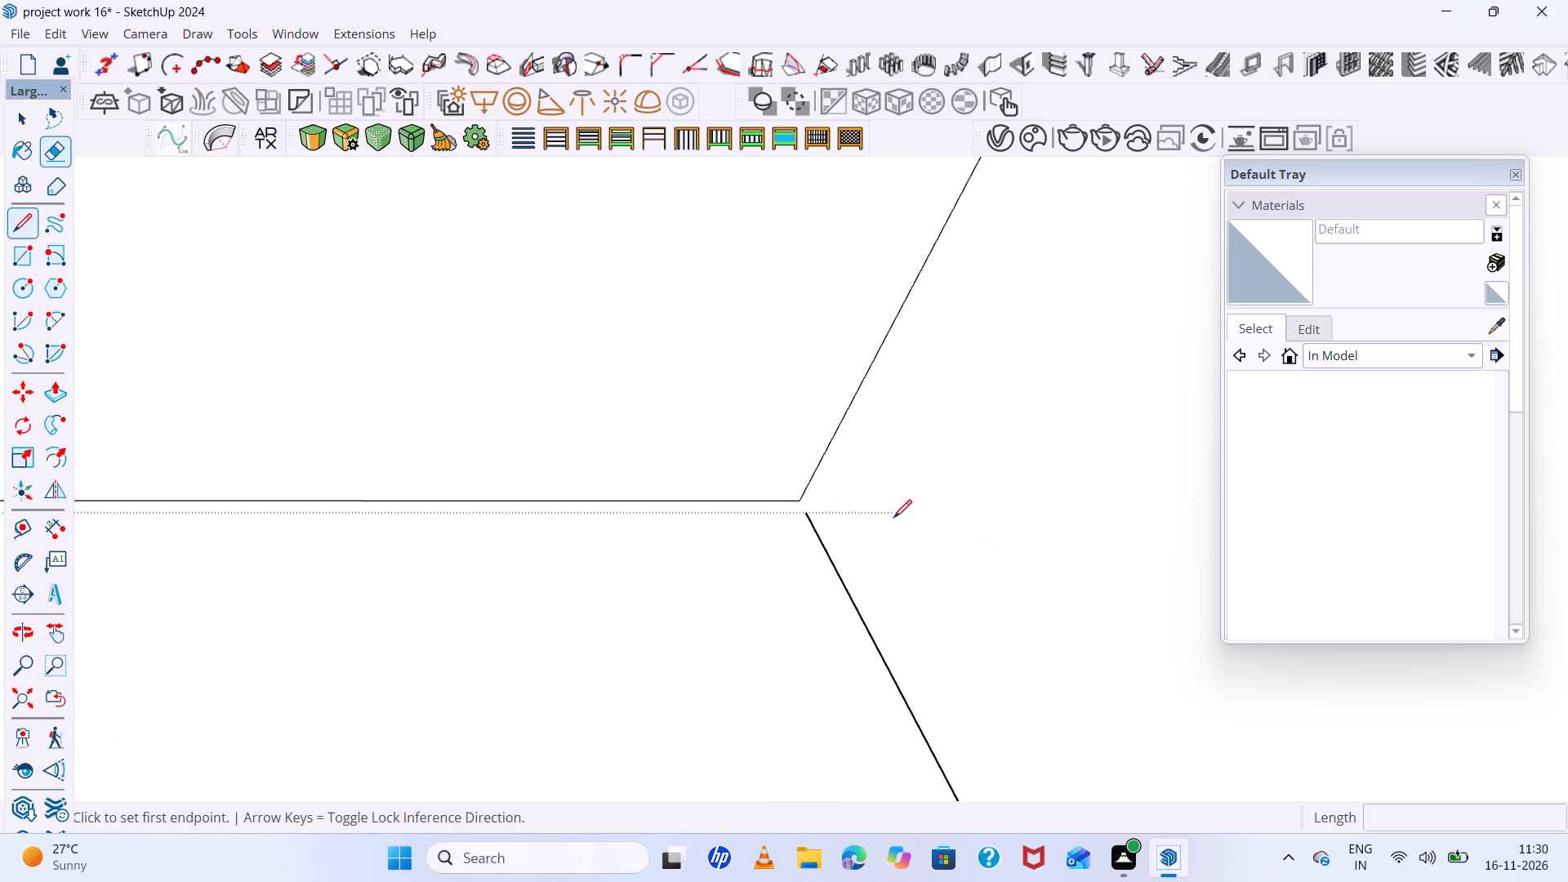
scroll(877, 514, up, 17)
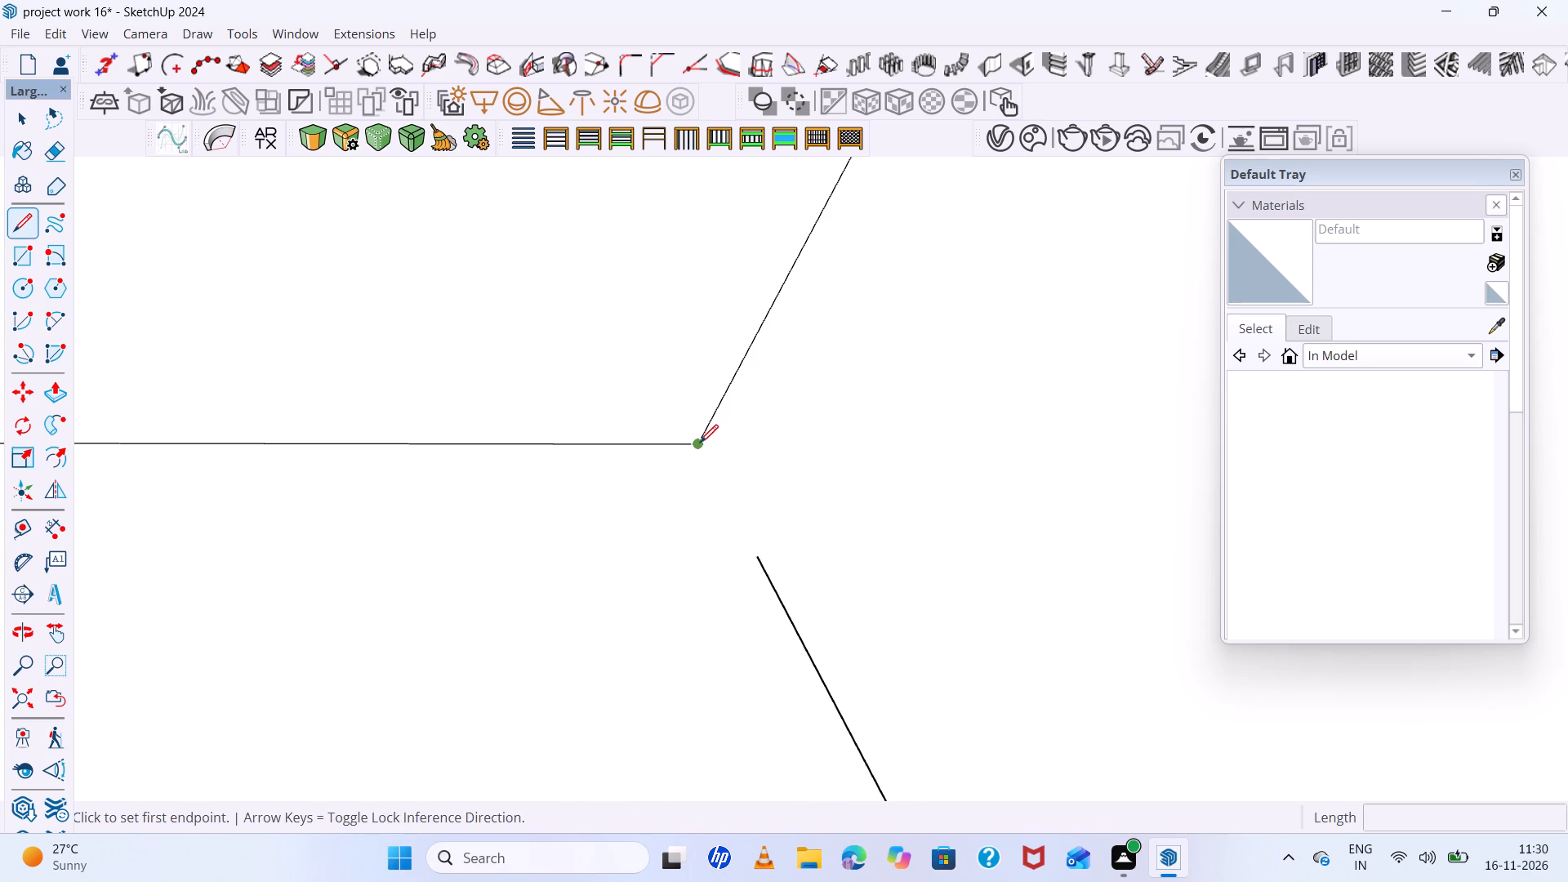
click(699, 443)
click(761, 561)
scroll(817, 490, down, 17)
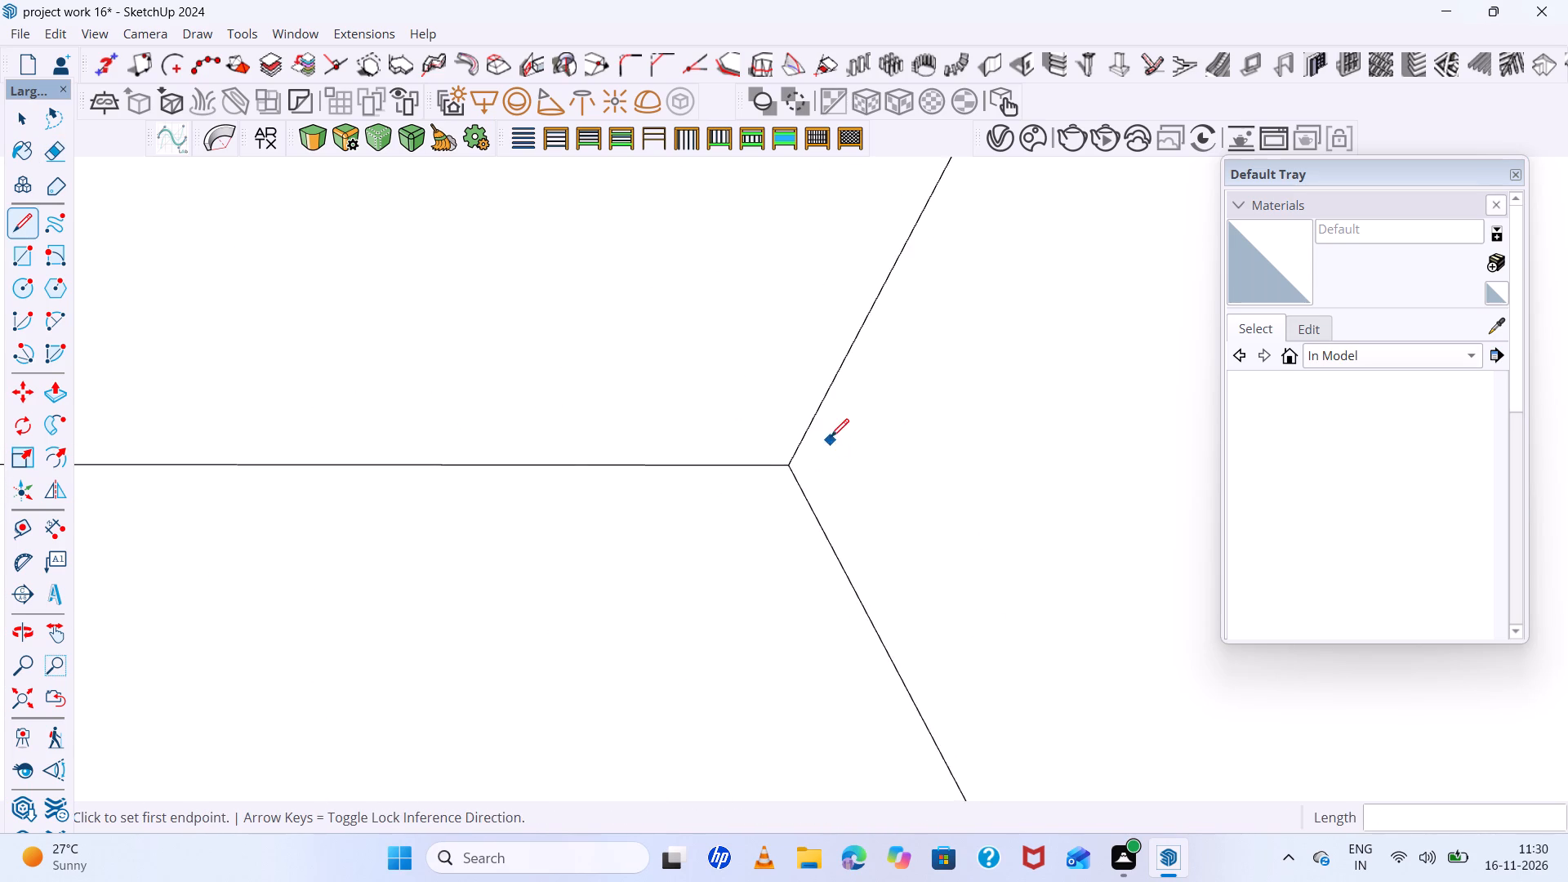
Draw a short line closing the right-hand corner gap between the second and third hexagons.
scroll(831, 437, down, 20)
scroll(831, 437, down, 10)
scroll(858, 589, up, 16)
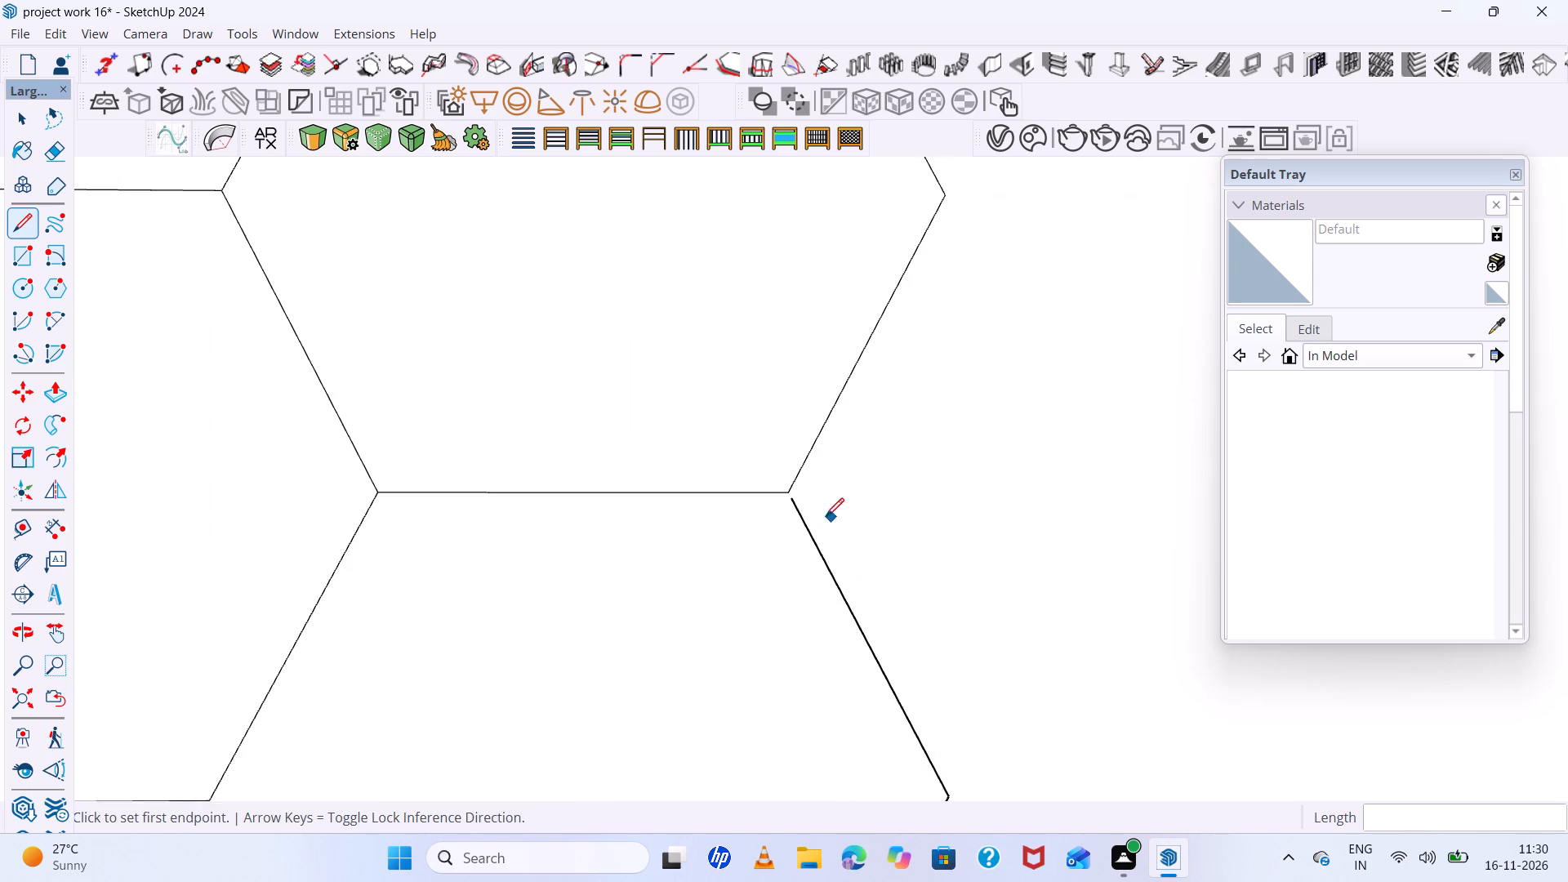
scroll(826, 516, up, 11)
scroll(740, 453, up, 13)
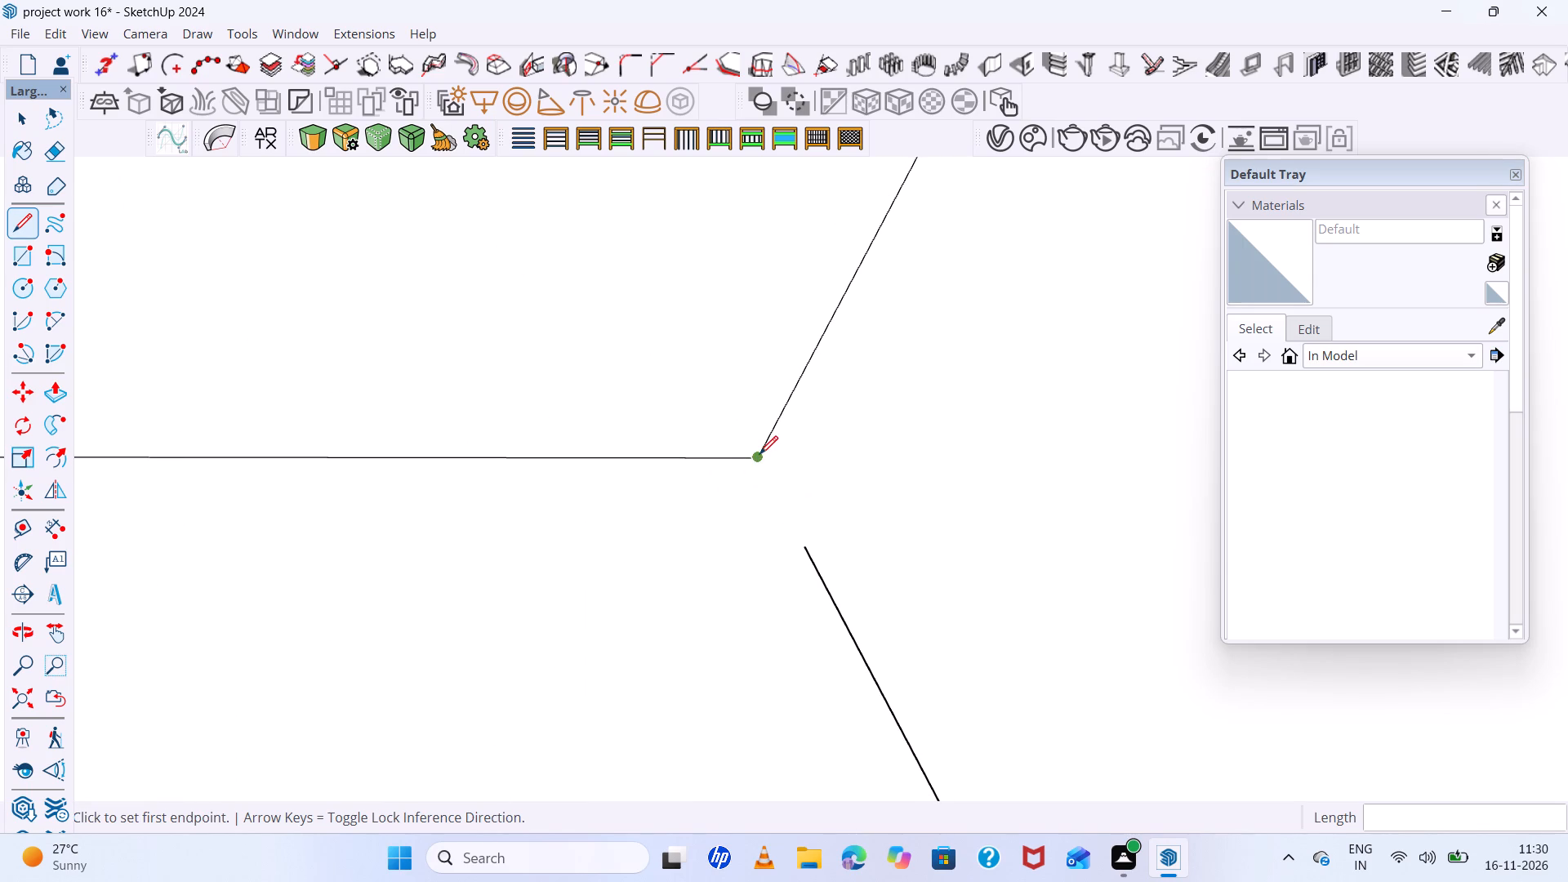
click(755, 457)
click(815, 557)
scroll(811, 550, down, 12)
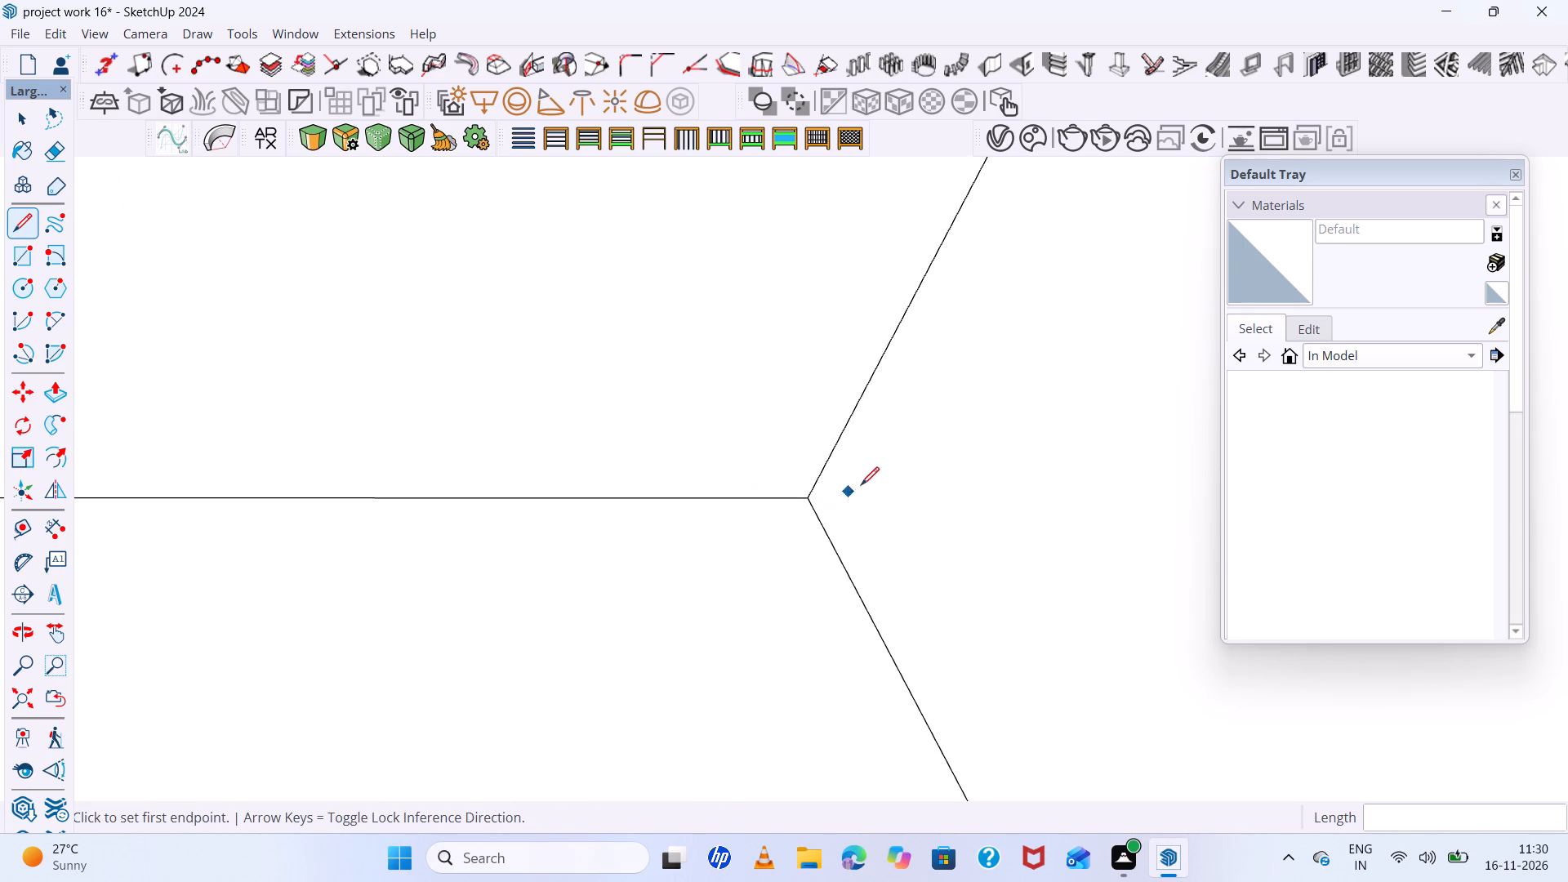
Draw a short line closing the right-hand corner gap between the third and fourth hexagons.
scroll(861, 485, down, 20)
scroll(861, 485, down, 17)
scroll(868, 622, up, 7)
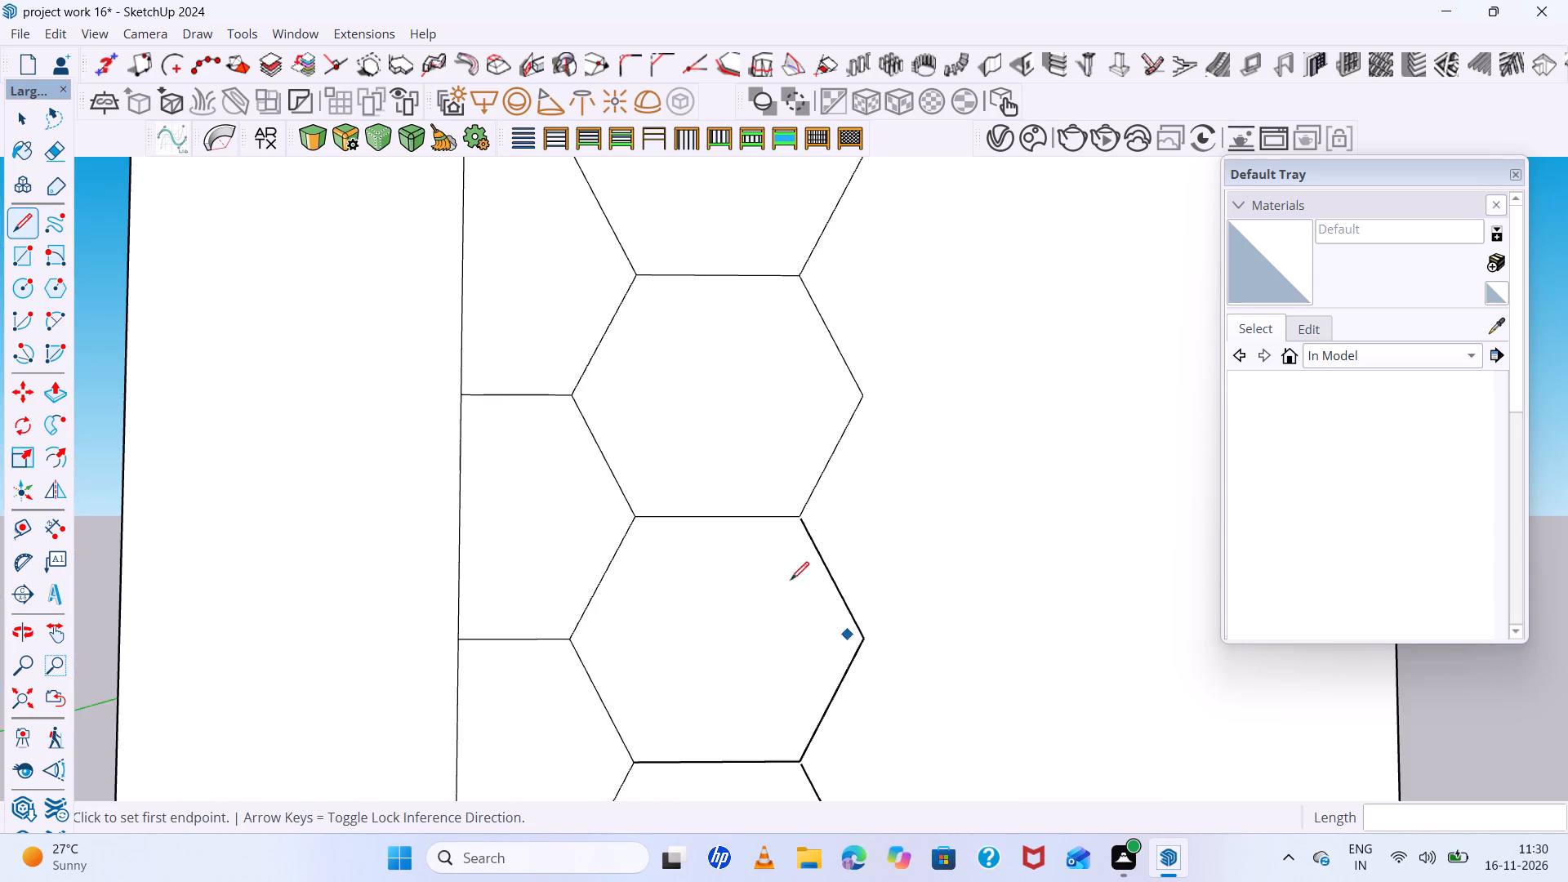
scroll(791, 580, up, 20)
scroll(791, 580, up, 15)
scroll(755, 540, down, 20)
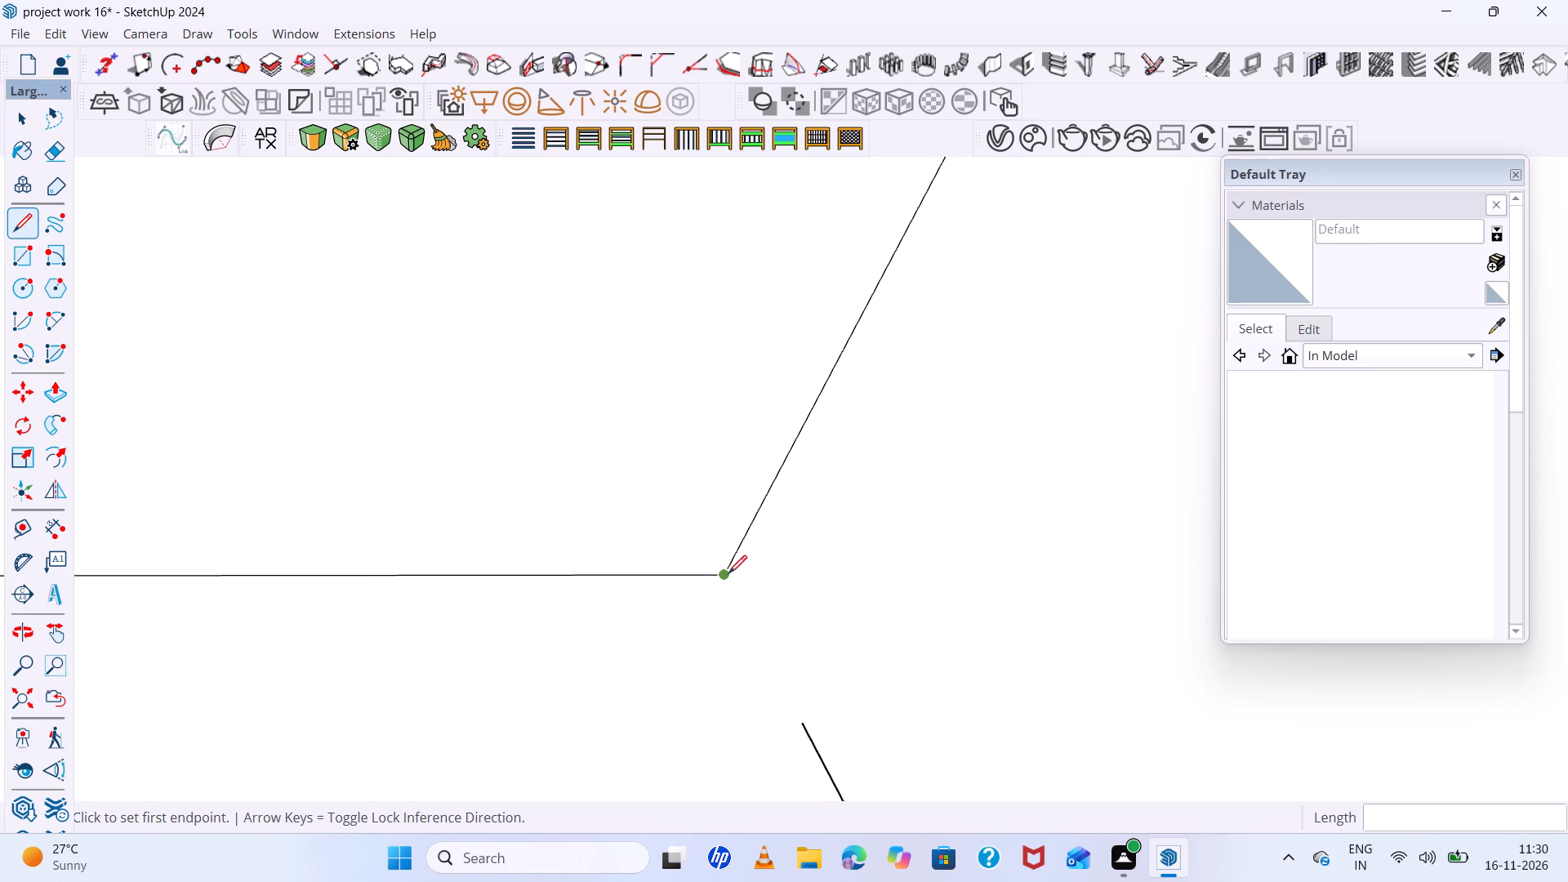
click(725, 574)
click(805, 719)
scroll(791, 611, down, 4)
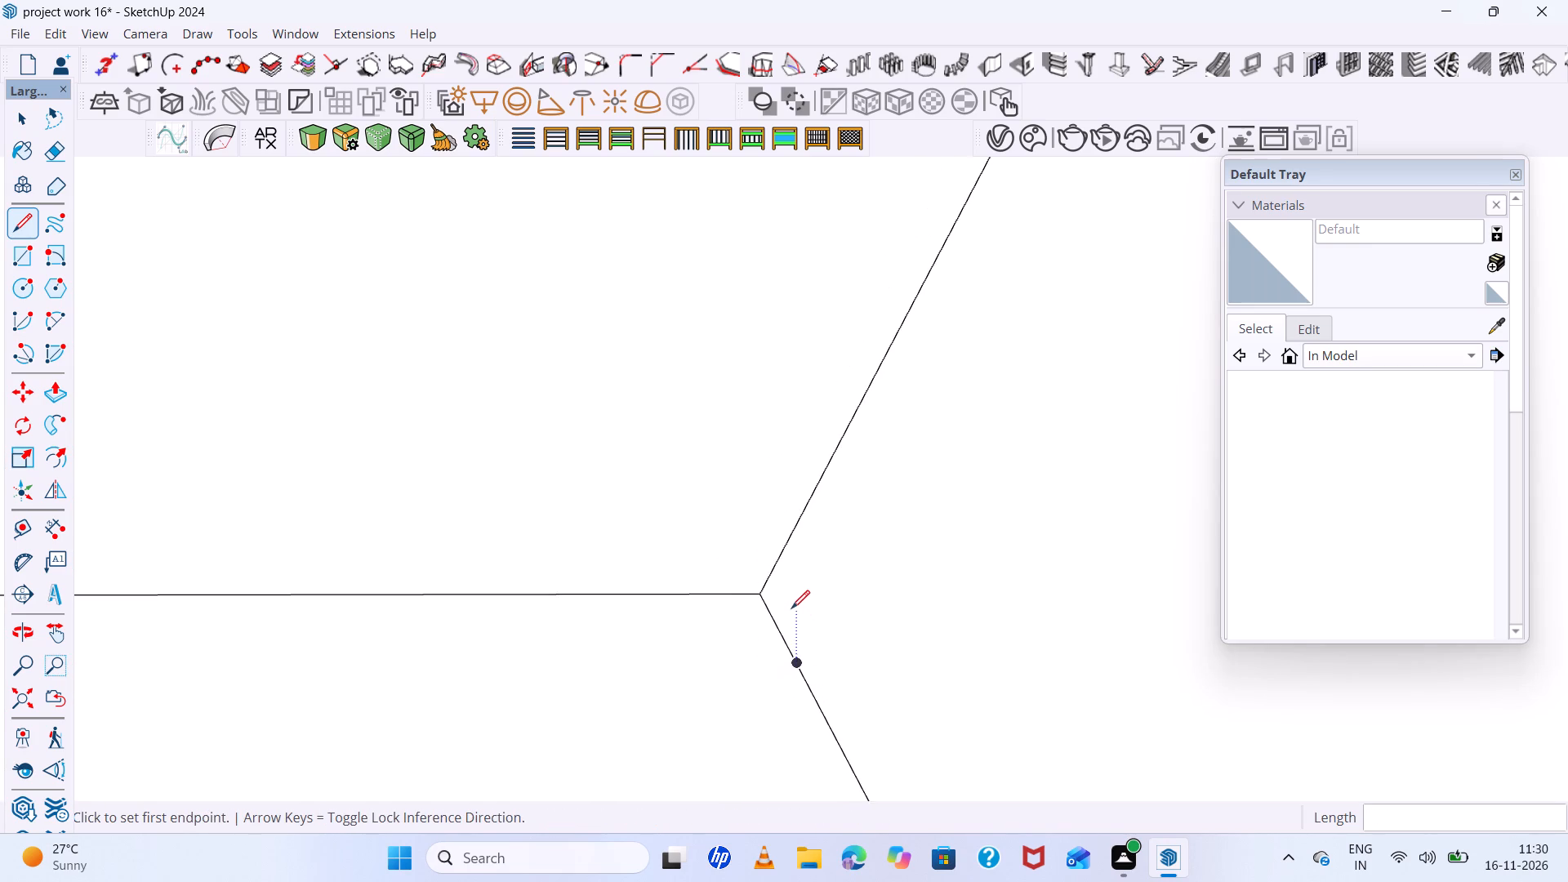
scroll(791, 608, down, 20)
scroll(791, 608, down, 3)
key(space)
Draw a short line closing the right-hand corner gap between the fourth and fifth hexagons.
scroll(808, 582, down, 14)
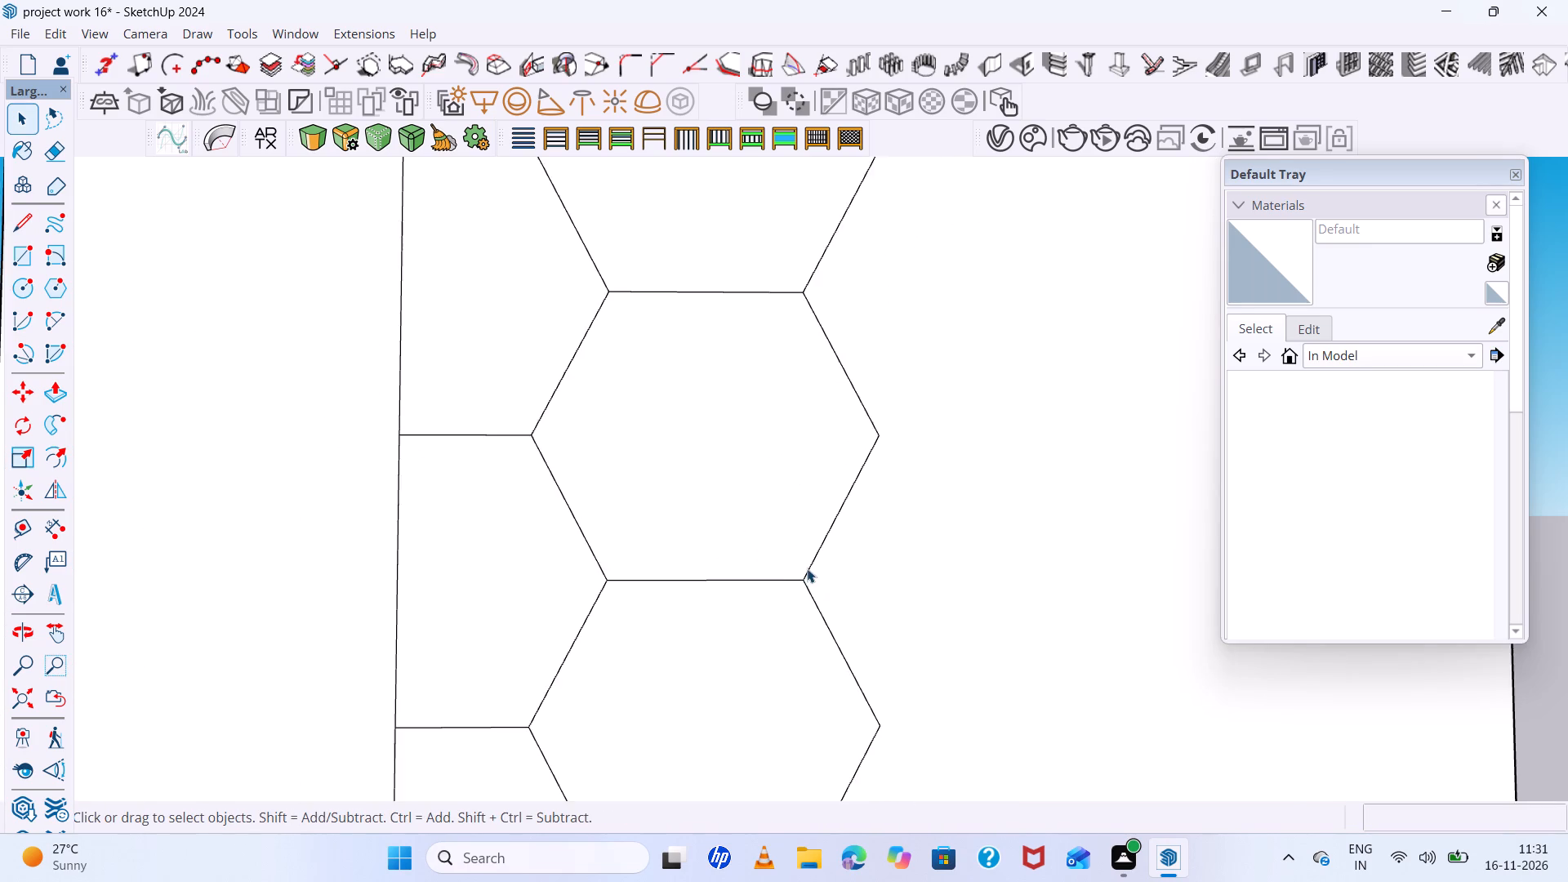
scroll(807, 568, down, 14)
scroll(818, 666, up, 20)
scroll(818, 666, up, 6)
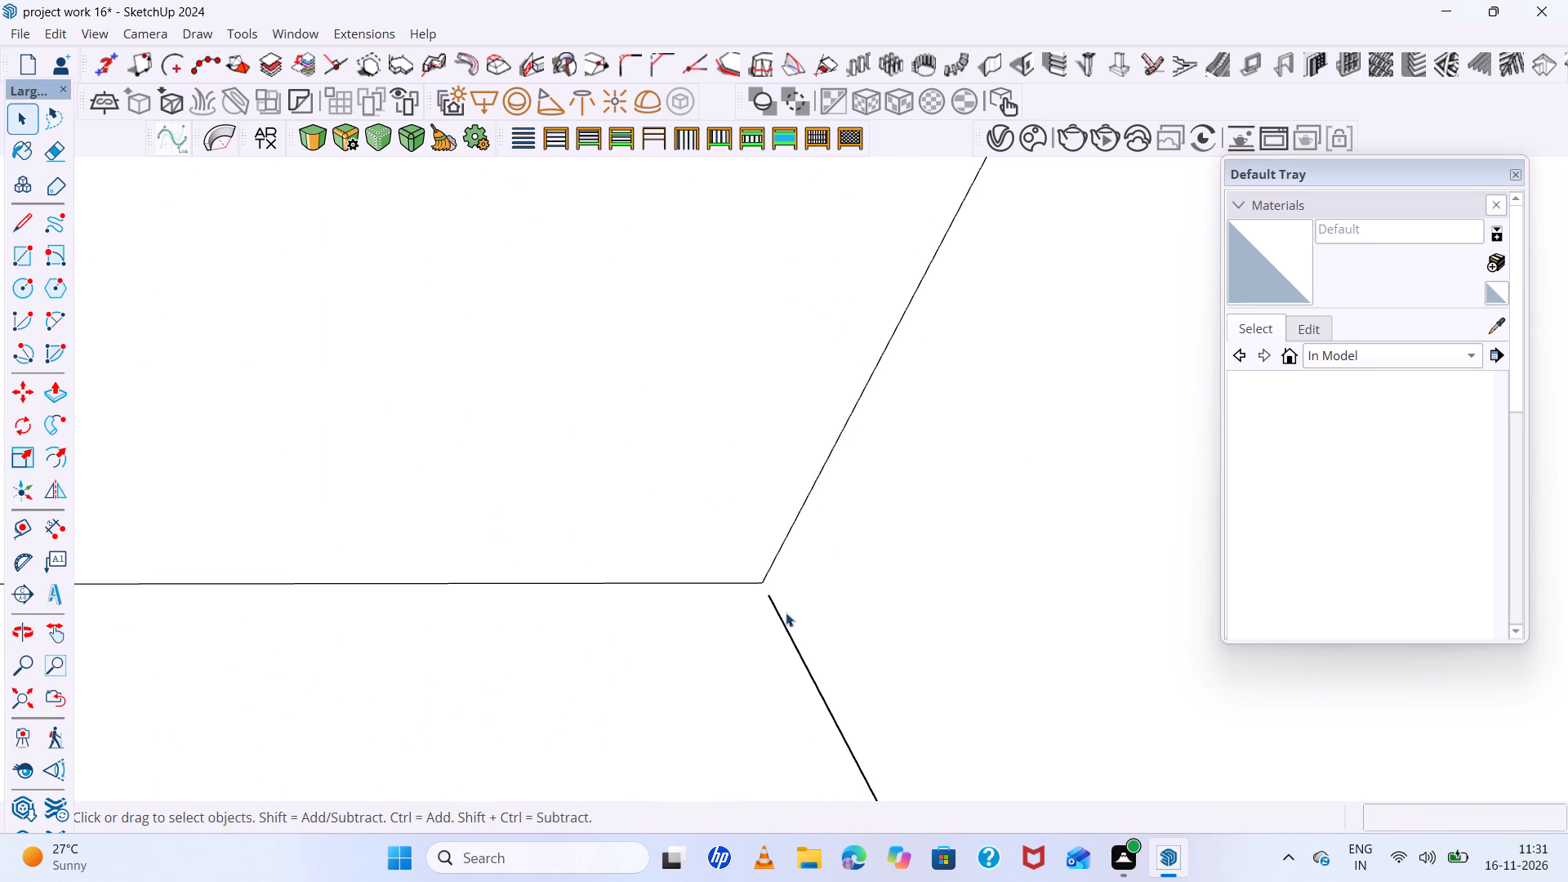
scroll(786, 612, up, 9)
key(l)
scroll(763, 590, up, 11)
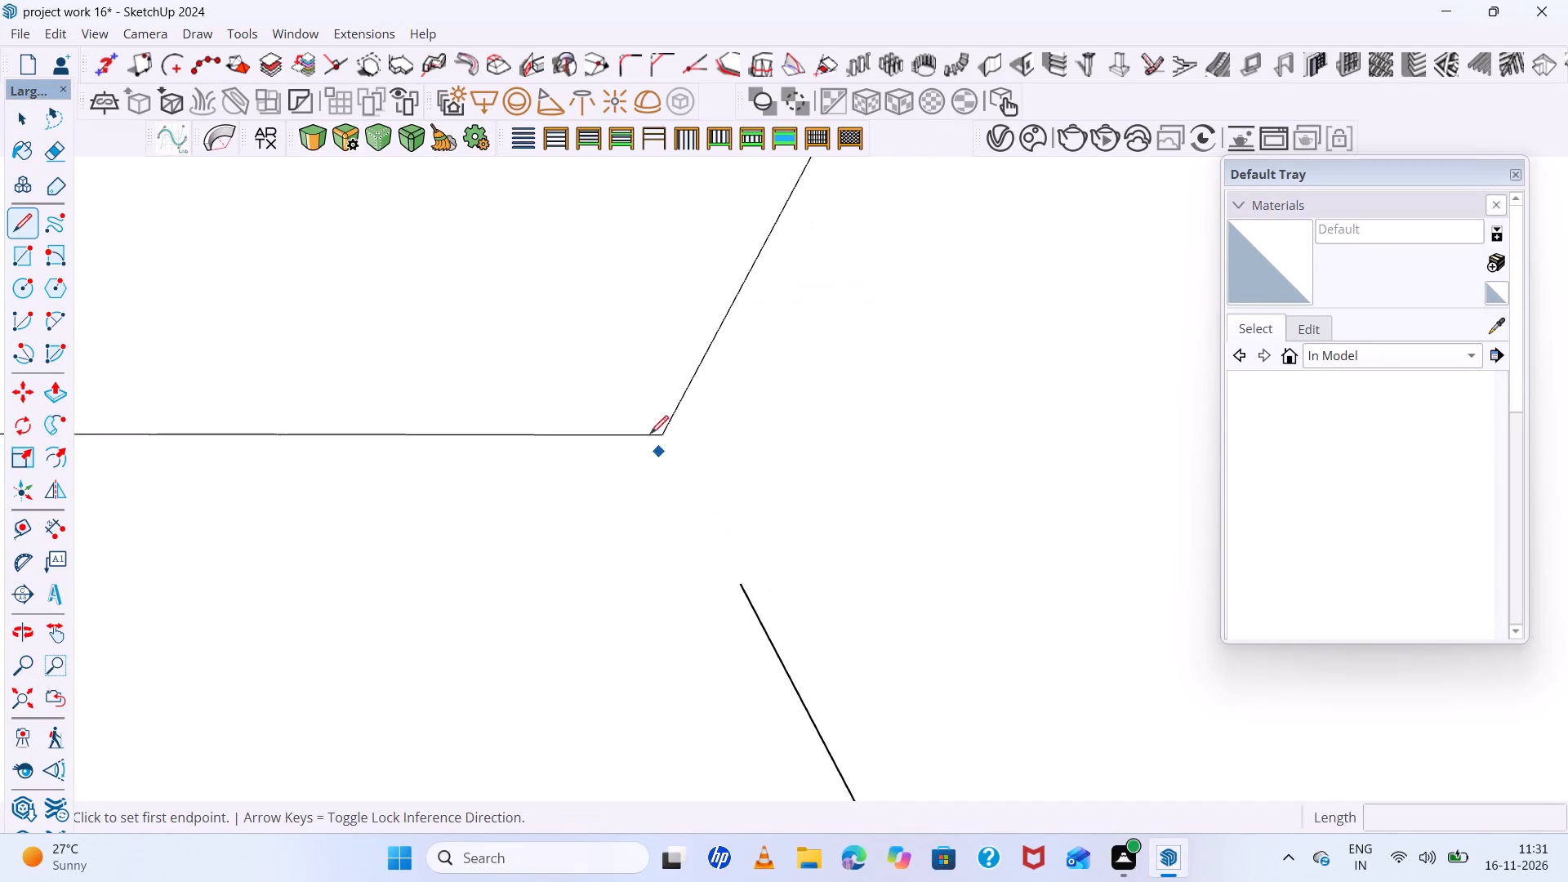
click(666, 438)
click(741, 590)
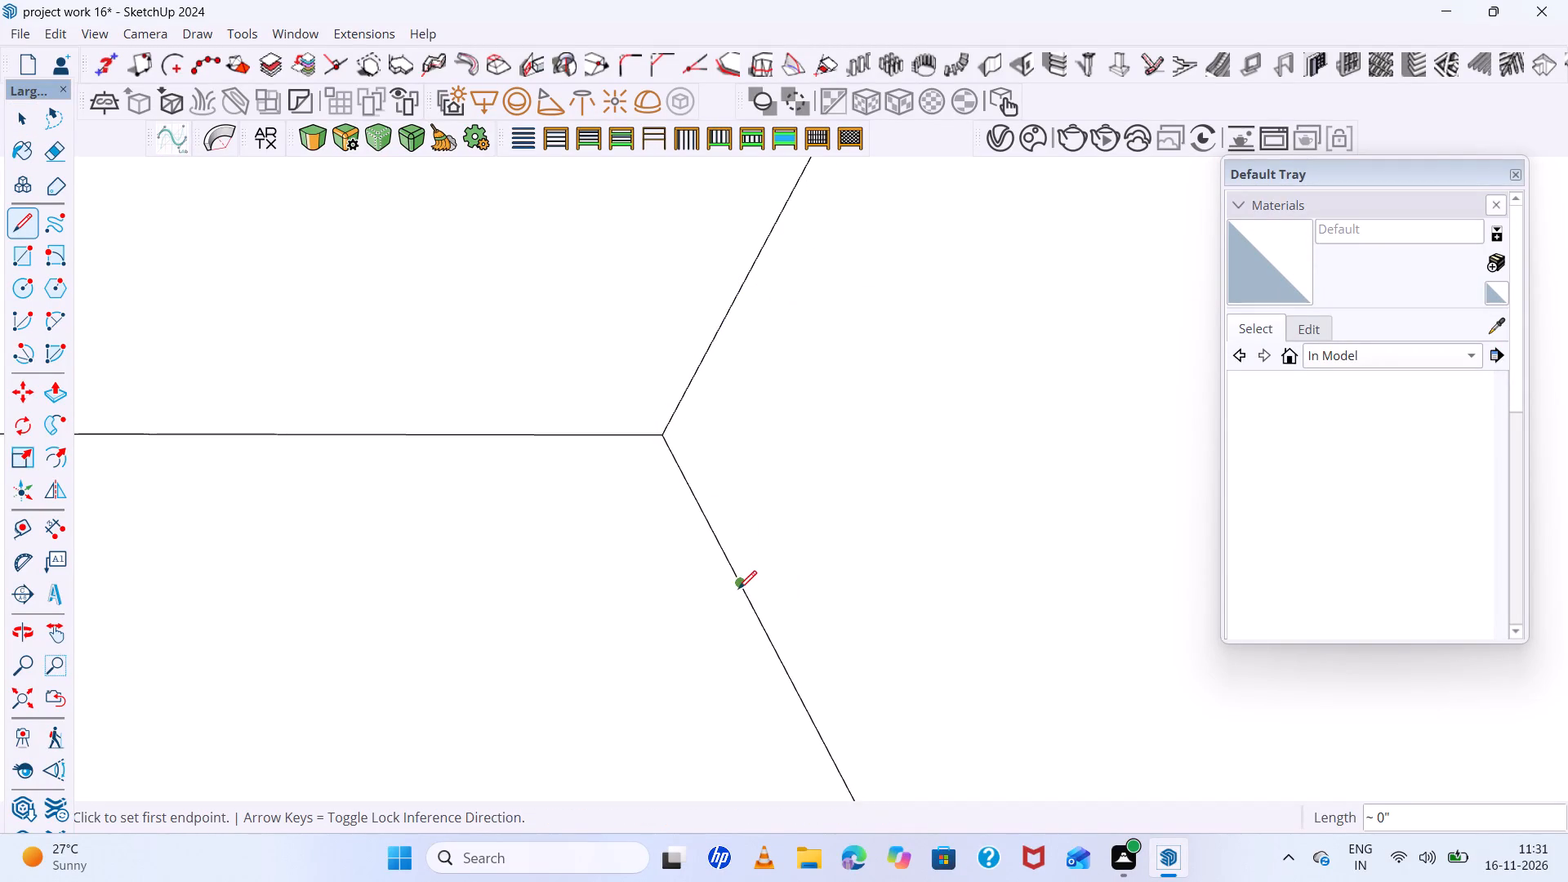
scroll(738, 589, down, 20)
scroll(738, 589, down, 4)
key(space)
Draw a short line closing the right-hand corner gap between the fifth hexagon and the trimmed bottom one.
scroll(892, 568, down, 14)
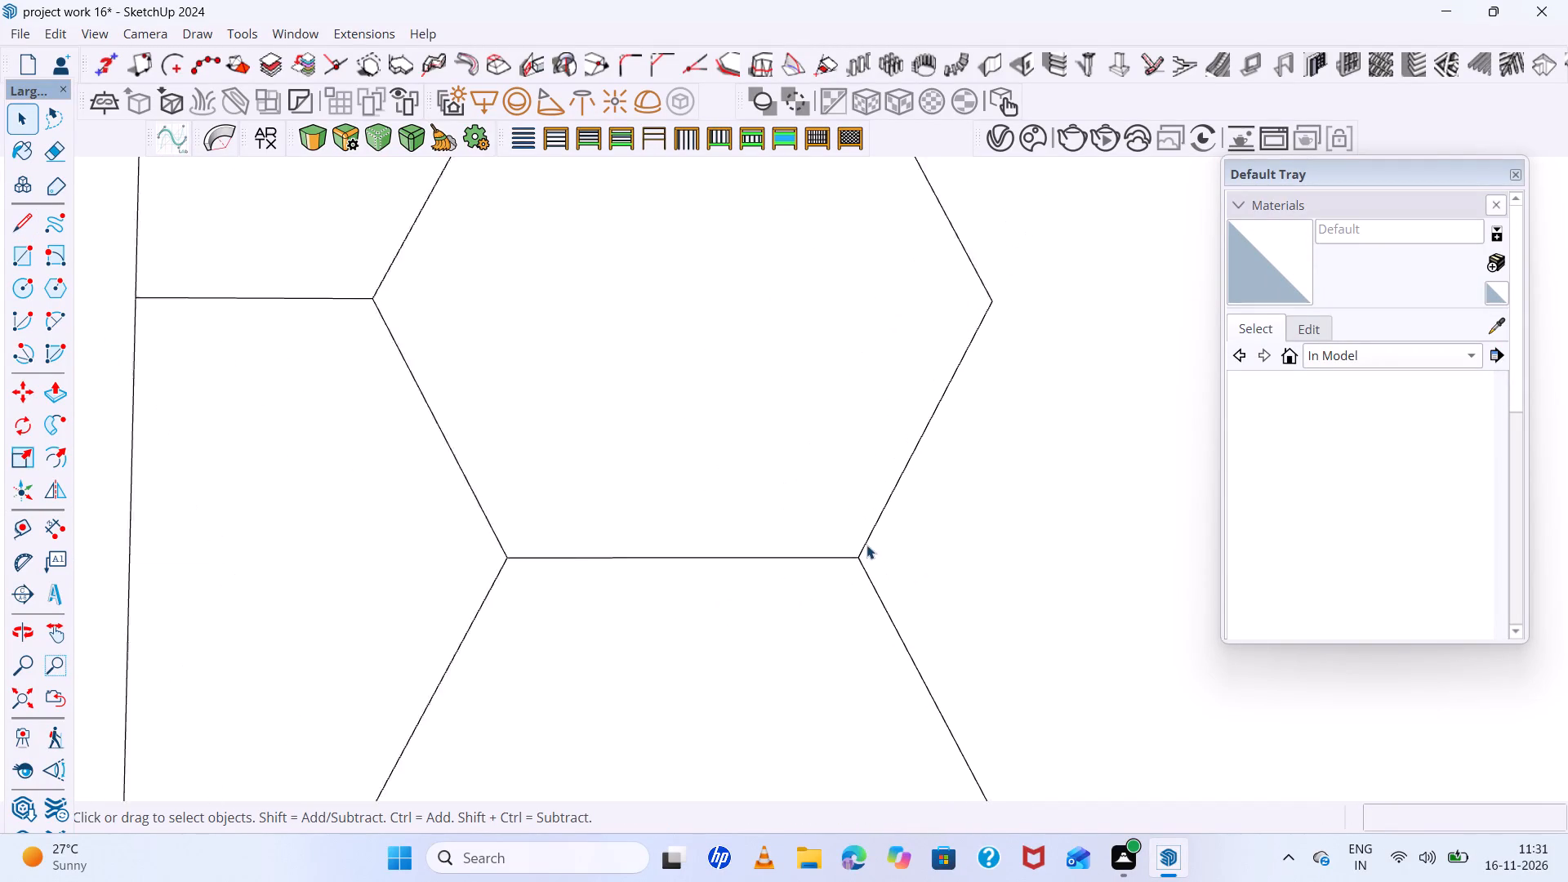
scroll(866, 545, down, 20)
scroll(858, 630, up, 9)
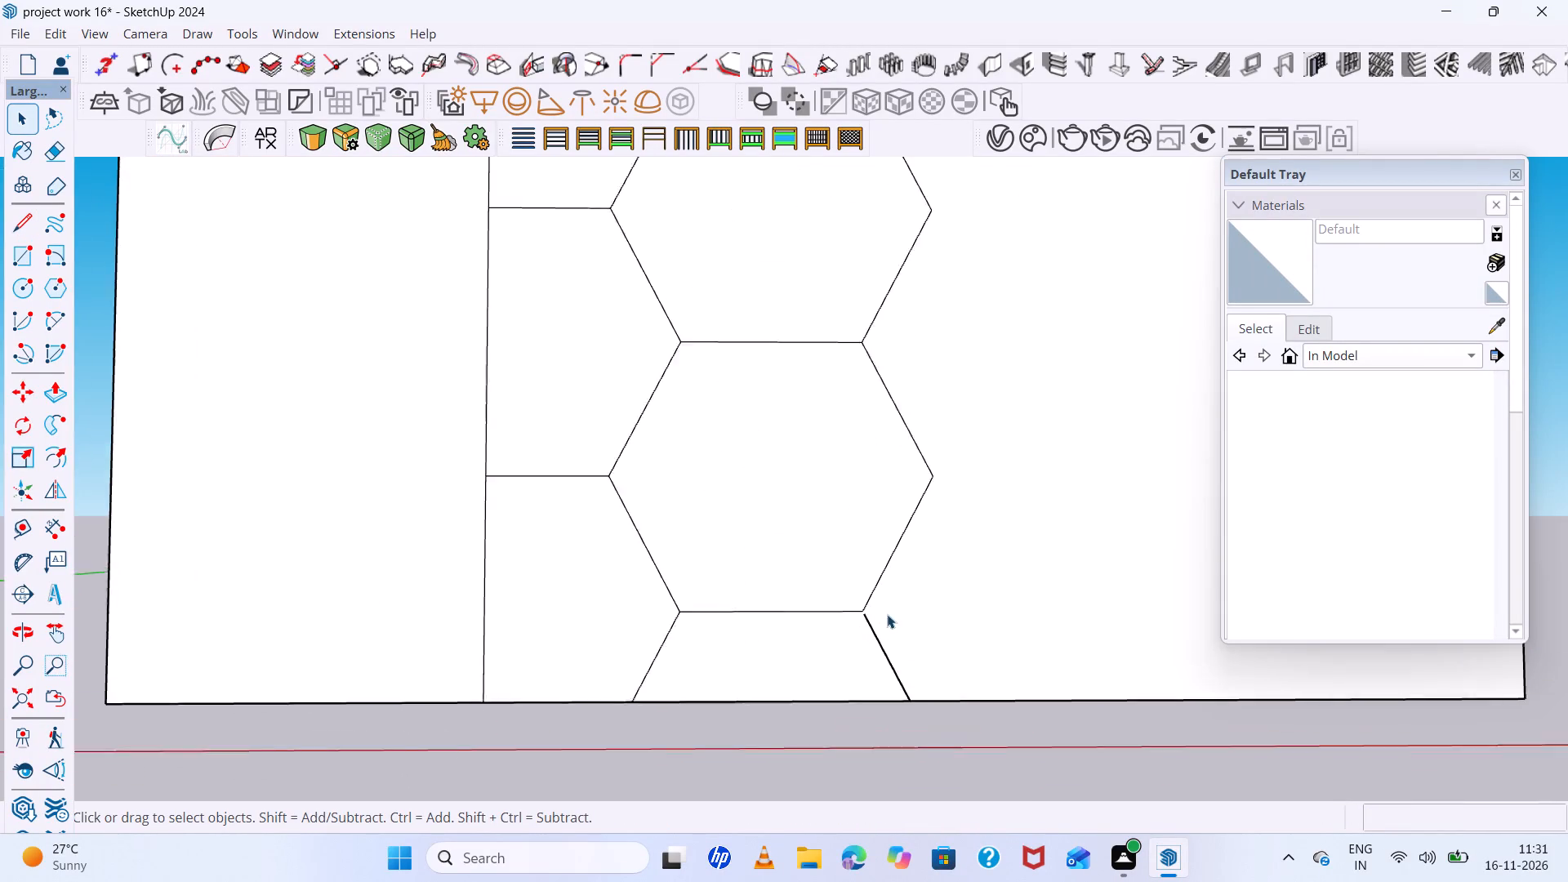
scroll(887, 614, up, 20)
key(l)
scroll(869, 596, up, 4)
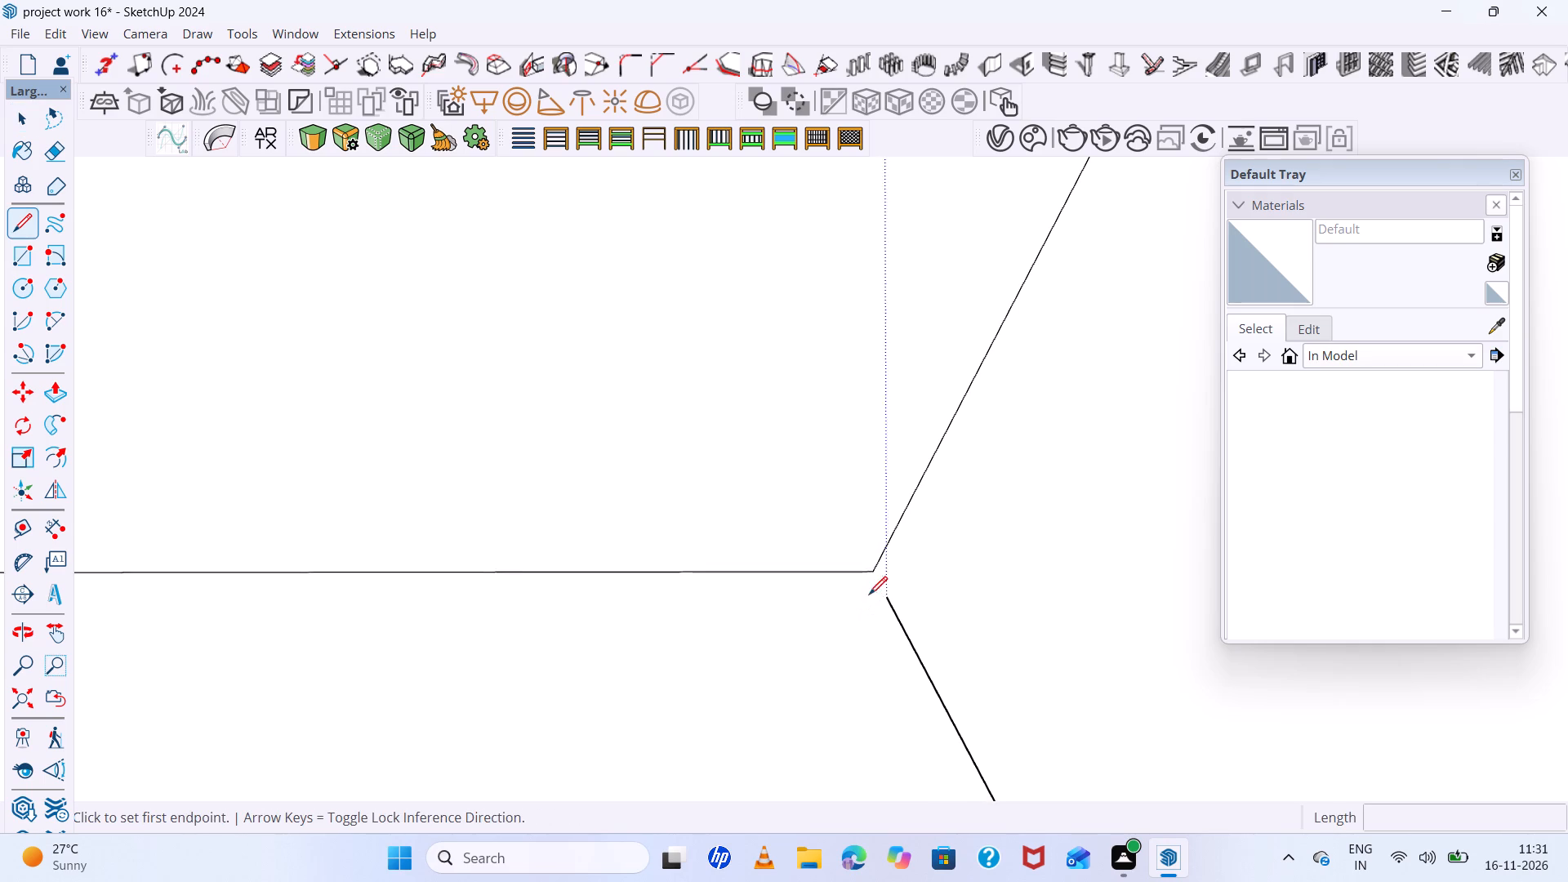
scroll(869, 595, up, 10)
click(875, 546)
click(906, 615)
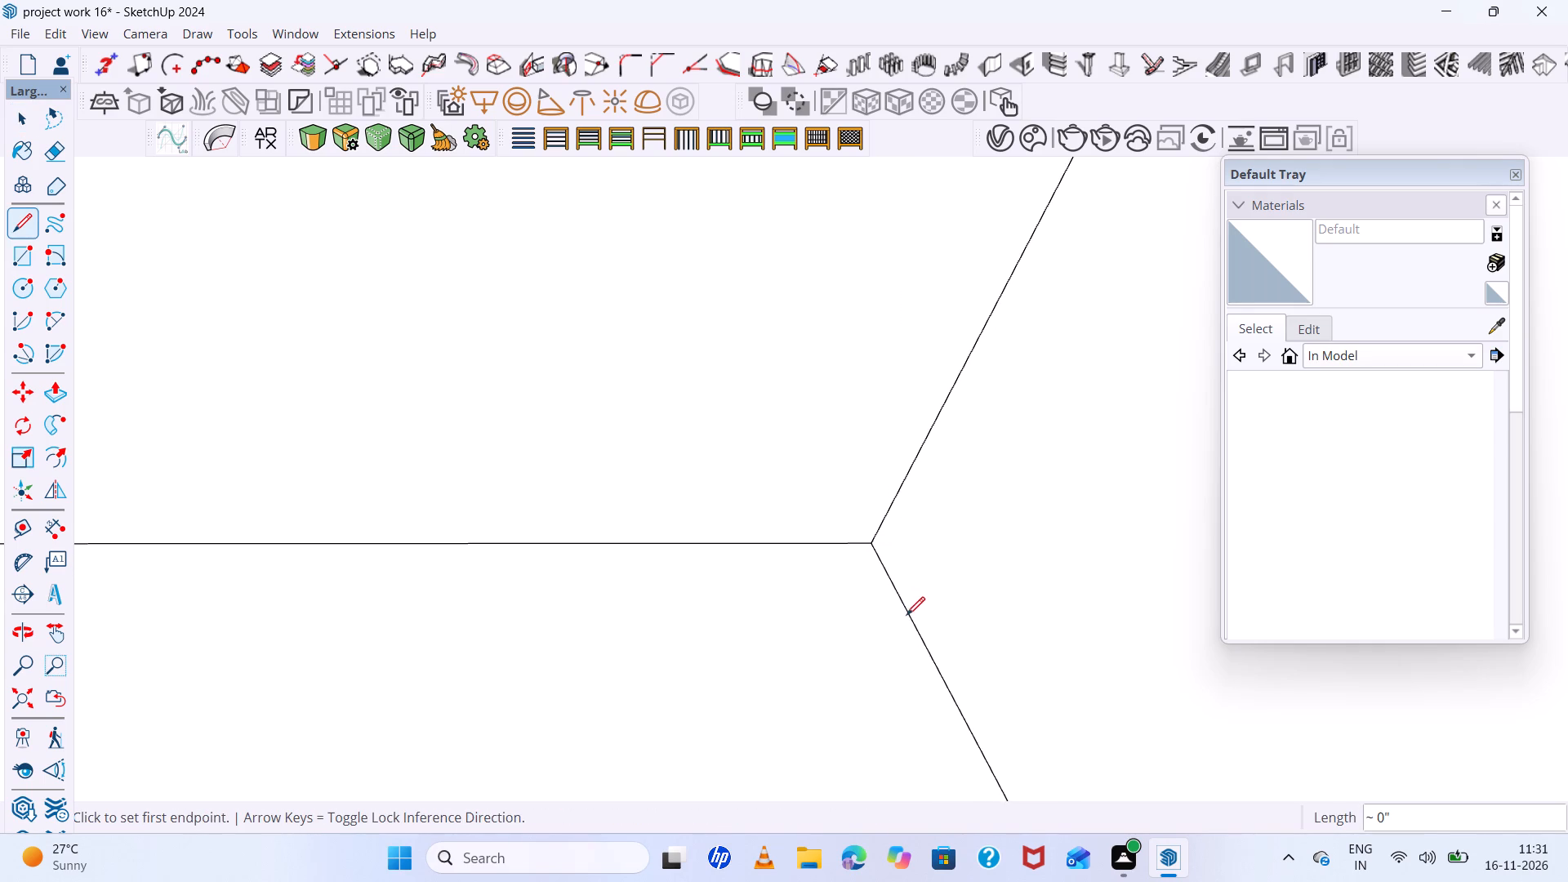
scroll(908, 609, down, 20)
scroll(908, 609, down, 17)
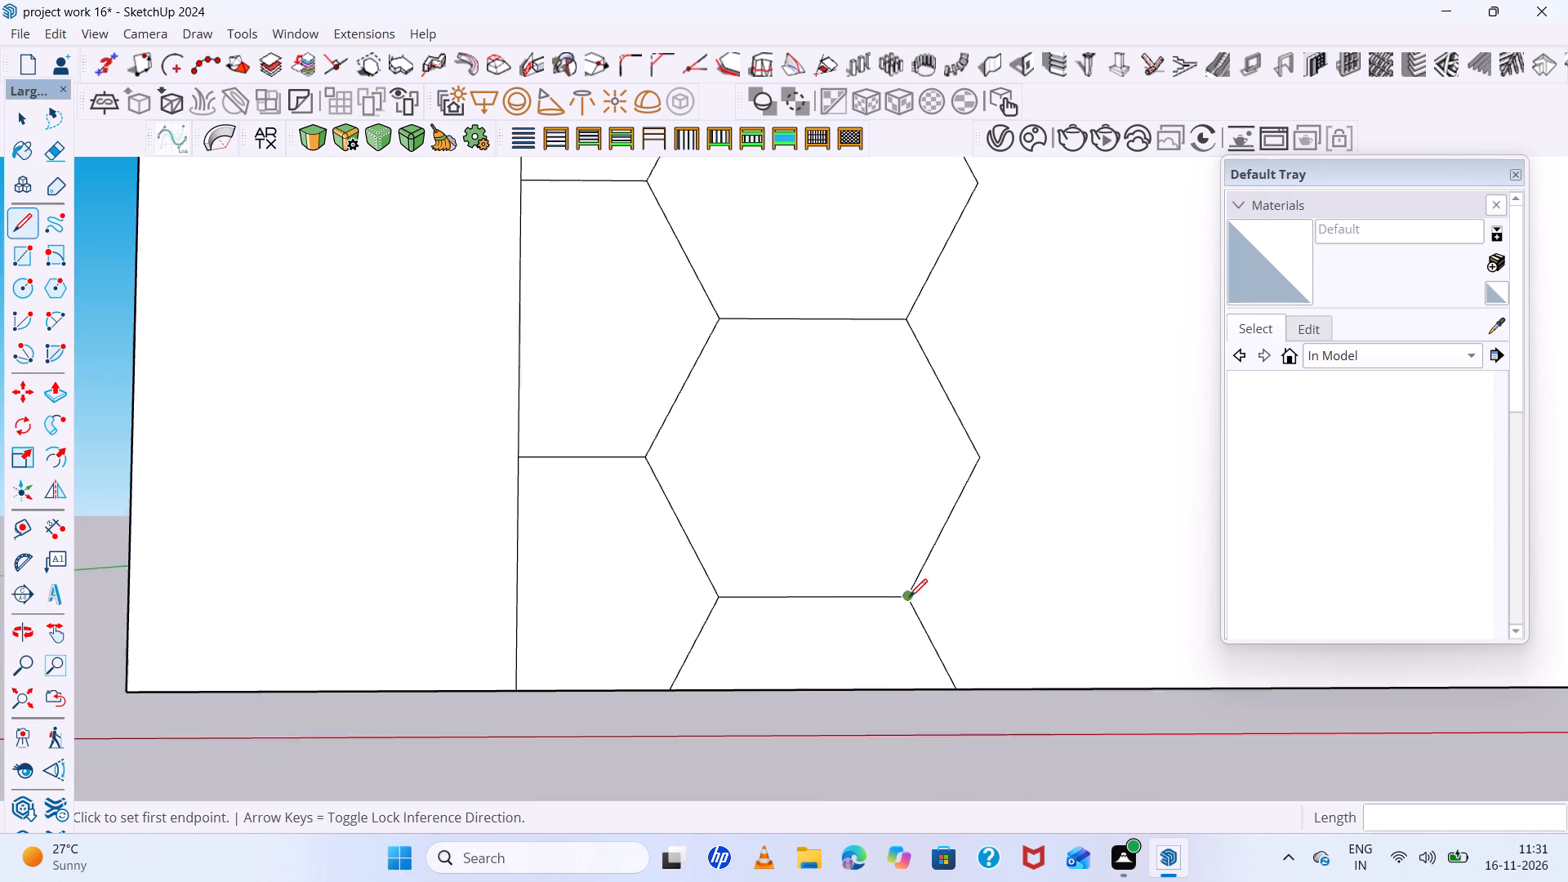
Compare the column of full hexagons with the shelf layout in the reference picture.
scroll(909, 597, down, 11)
scroll(1031, 622, down, 4)
middle_drag(1031, 624, 897, 641)
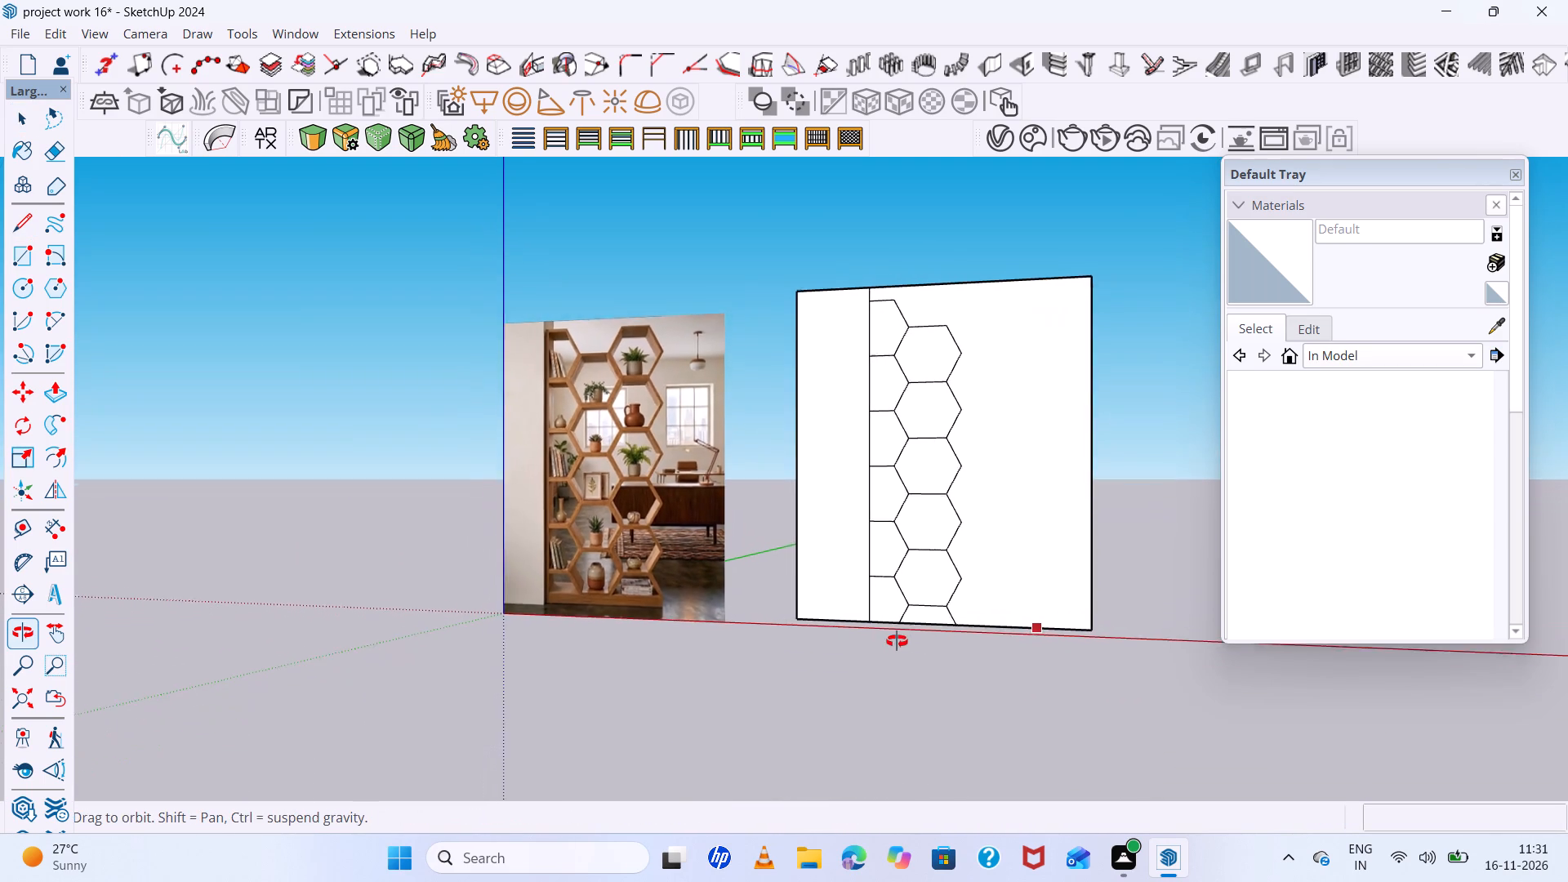
middle_drag(897, 641, 884, 645)
middle_drag(883, 645, 970, 544)
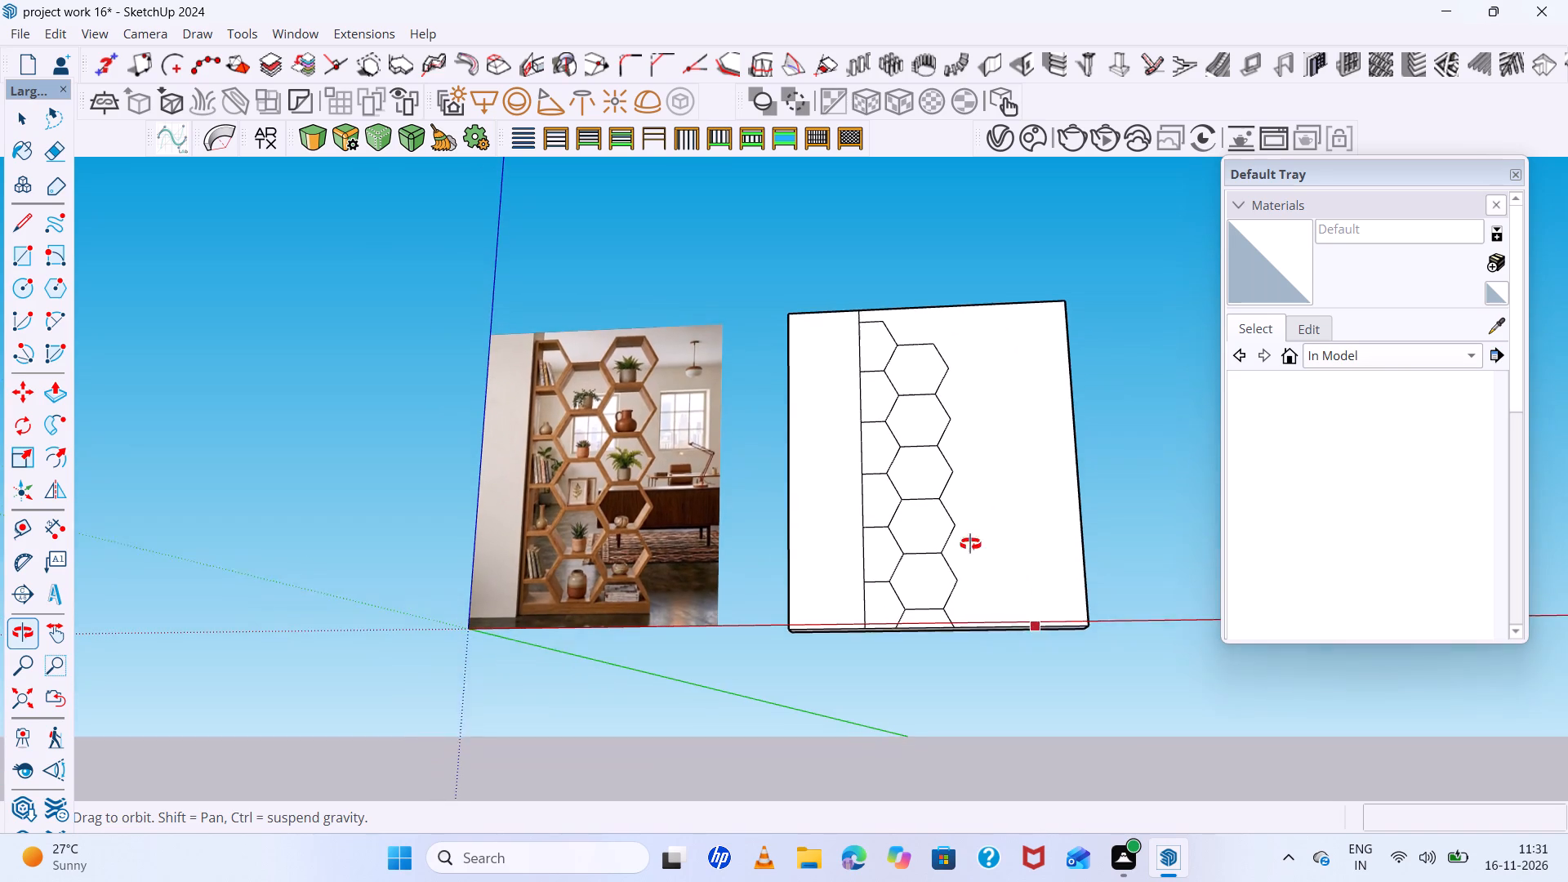
middle_drag(970, 544, 970, 545)
scroll(939, 584, down, 6)
scroll(959, 421, up, 15)
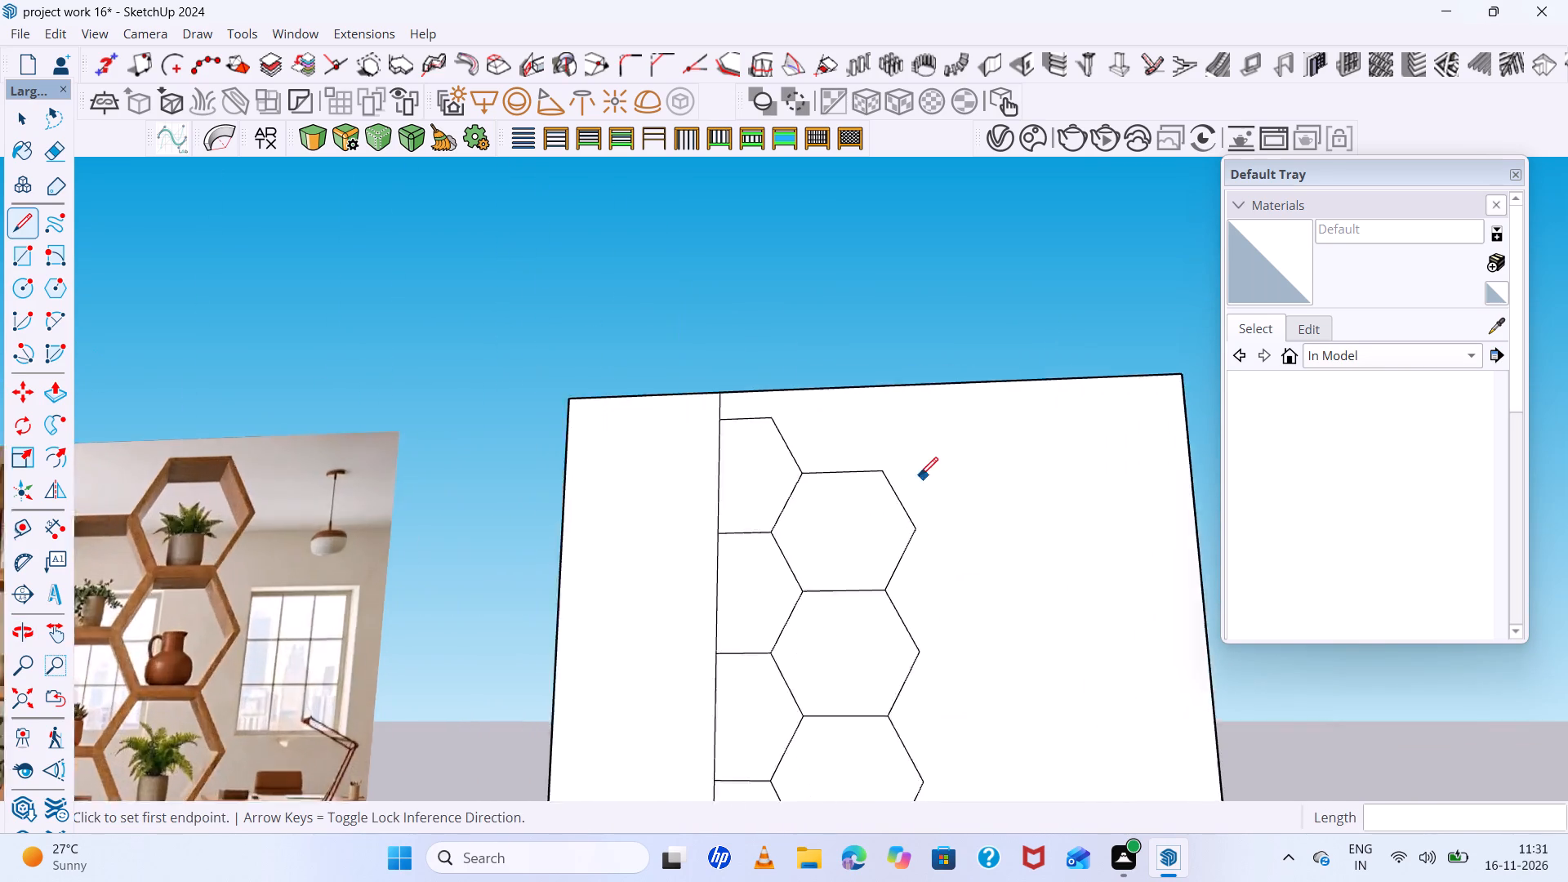
scroll(920, 475, up, 2)
scroll(898, 468, down, 7)
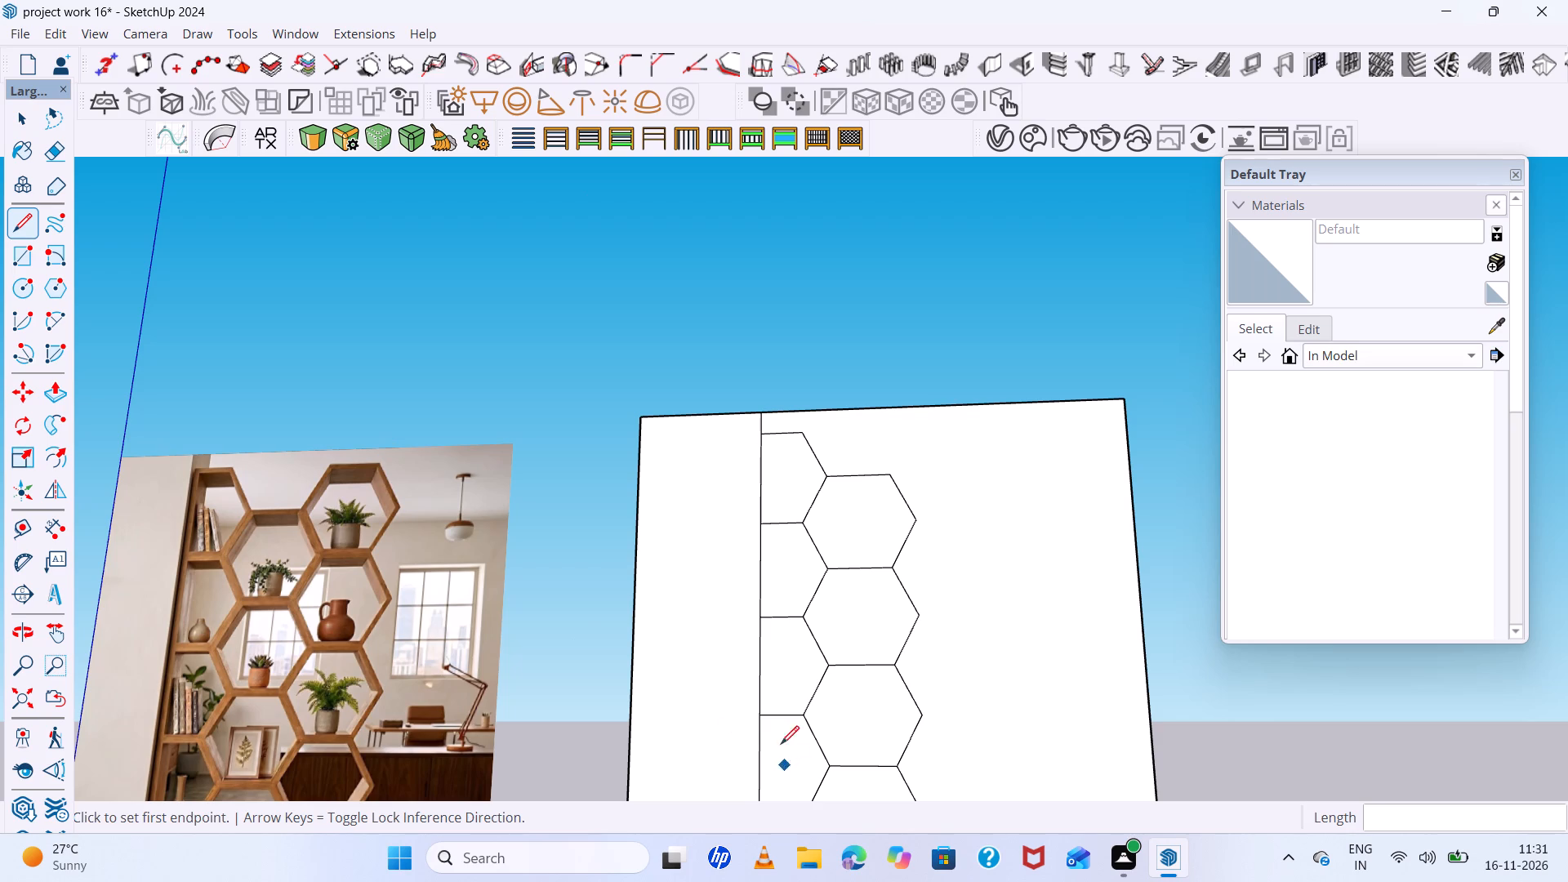
Select the two slanted edges on the left side of the top full hexagon.
scroll(818, 657, down, 6)
middle_drag(769, 654, 840, 789)
scroll(903, 641, up, 12)
key(space)
click(692, 524)
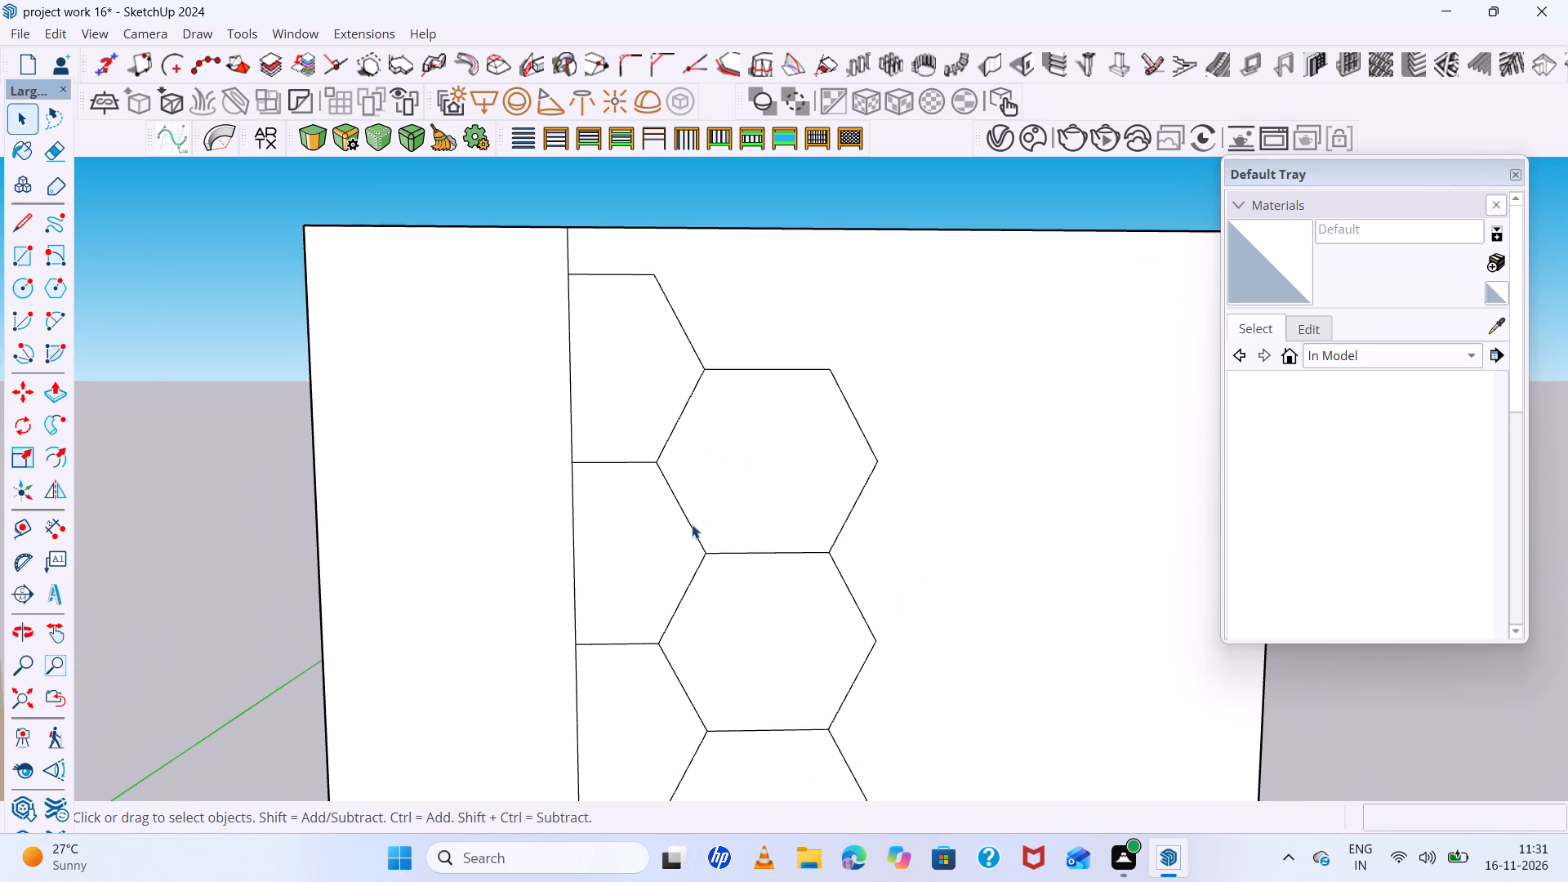
shift+click(685, 409)
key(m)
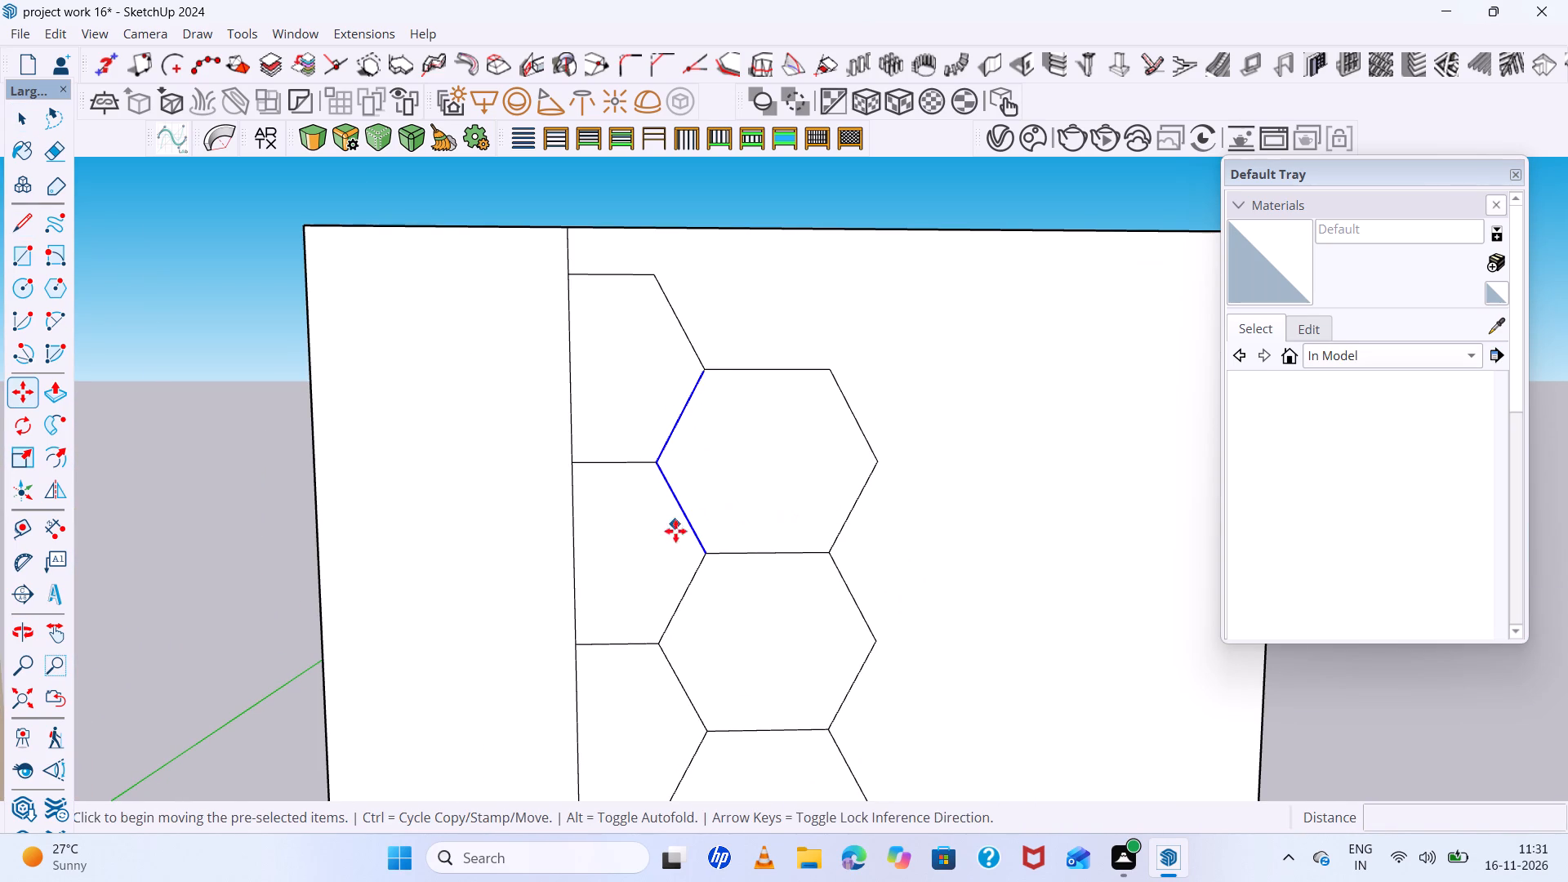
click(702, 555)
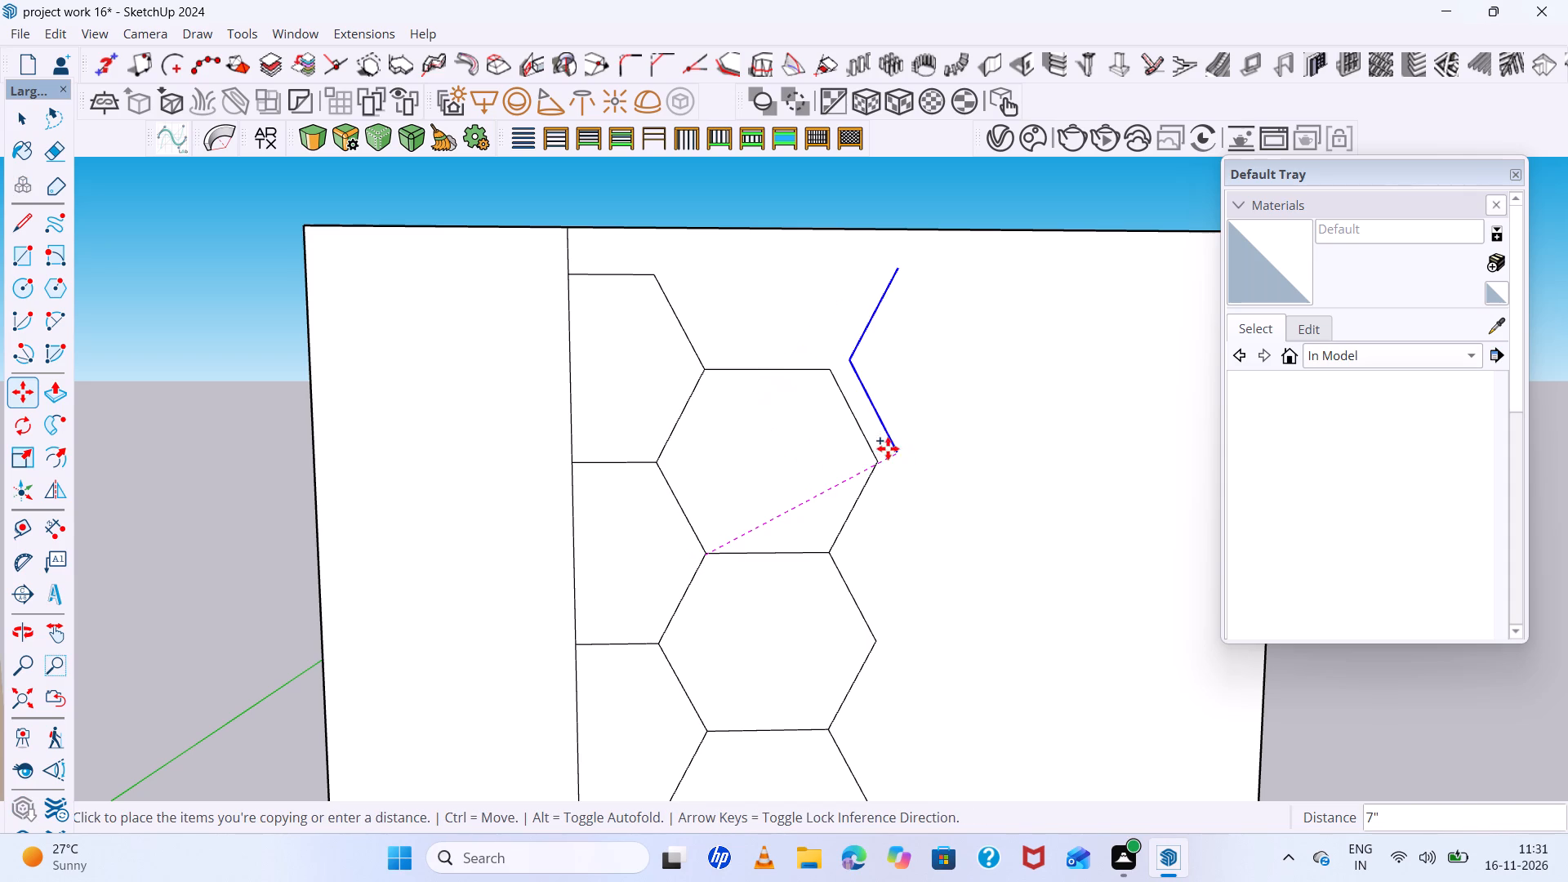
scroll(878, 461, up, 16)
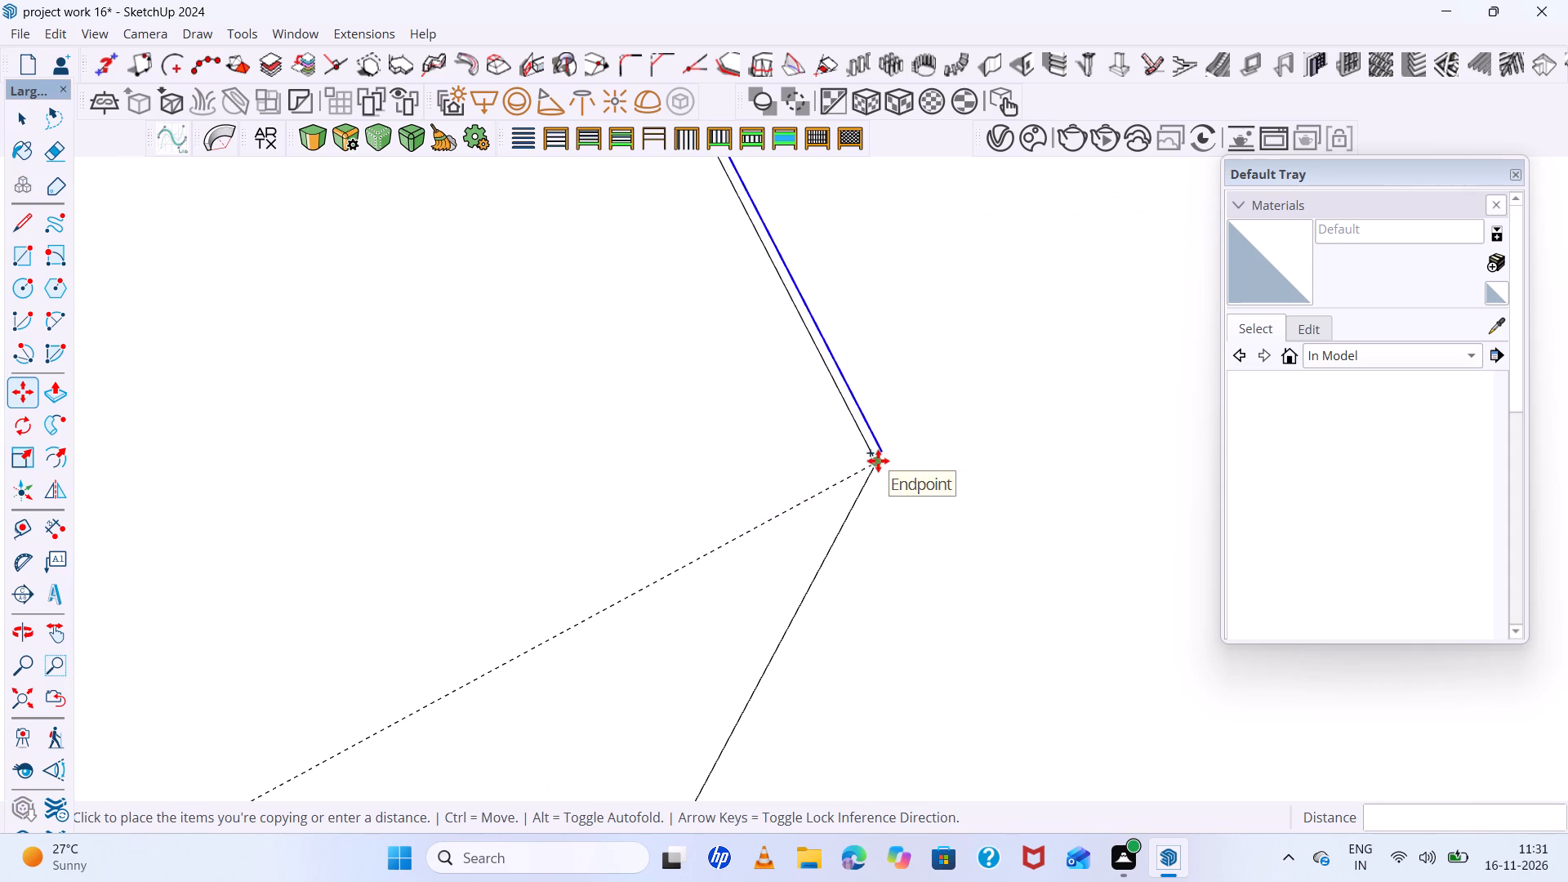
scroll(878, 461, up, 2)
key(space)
Copy the two selected slanted edges from their lower end to the right-hand corner of the top full hexagon.
scroll(864, 513, down, 10)
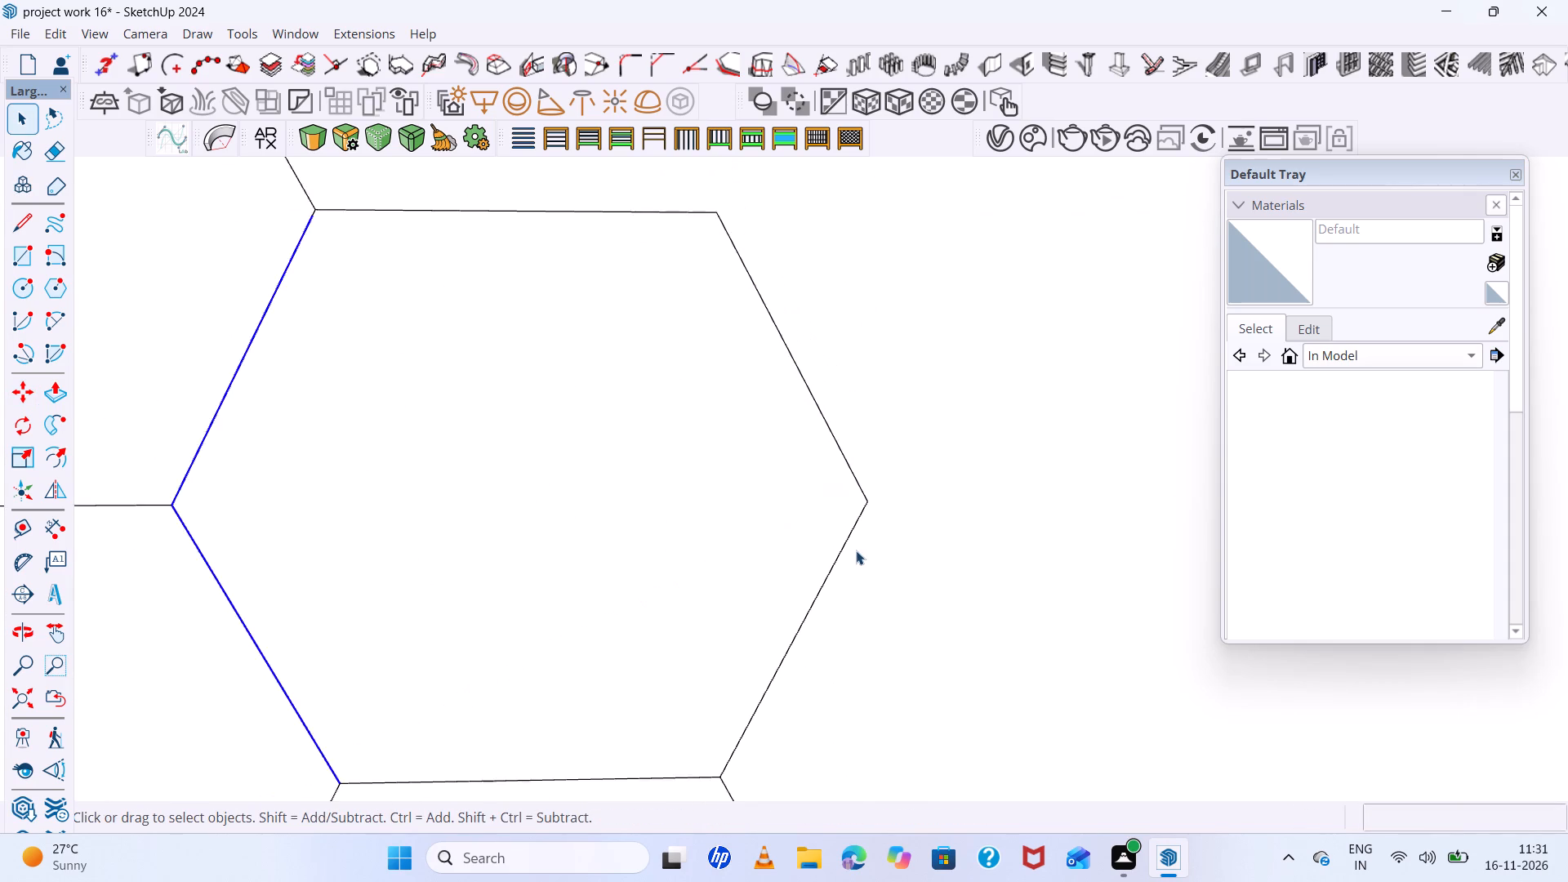
scroll(856, 550, down, 4)
key(m)
scroll(550, 671, up, 4)
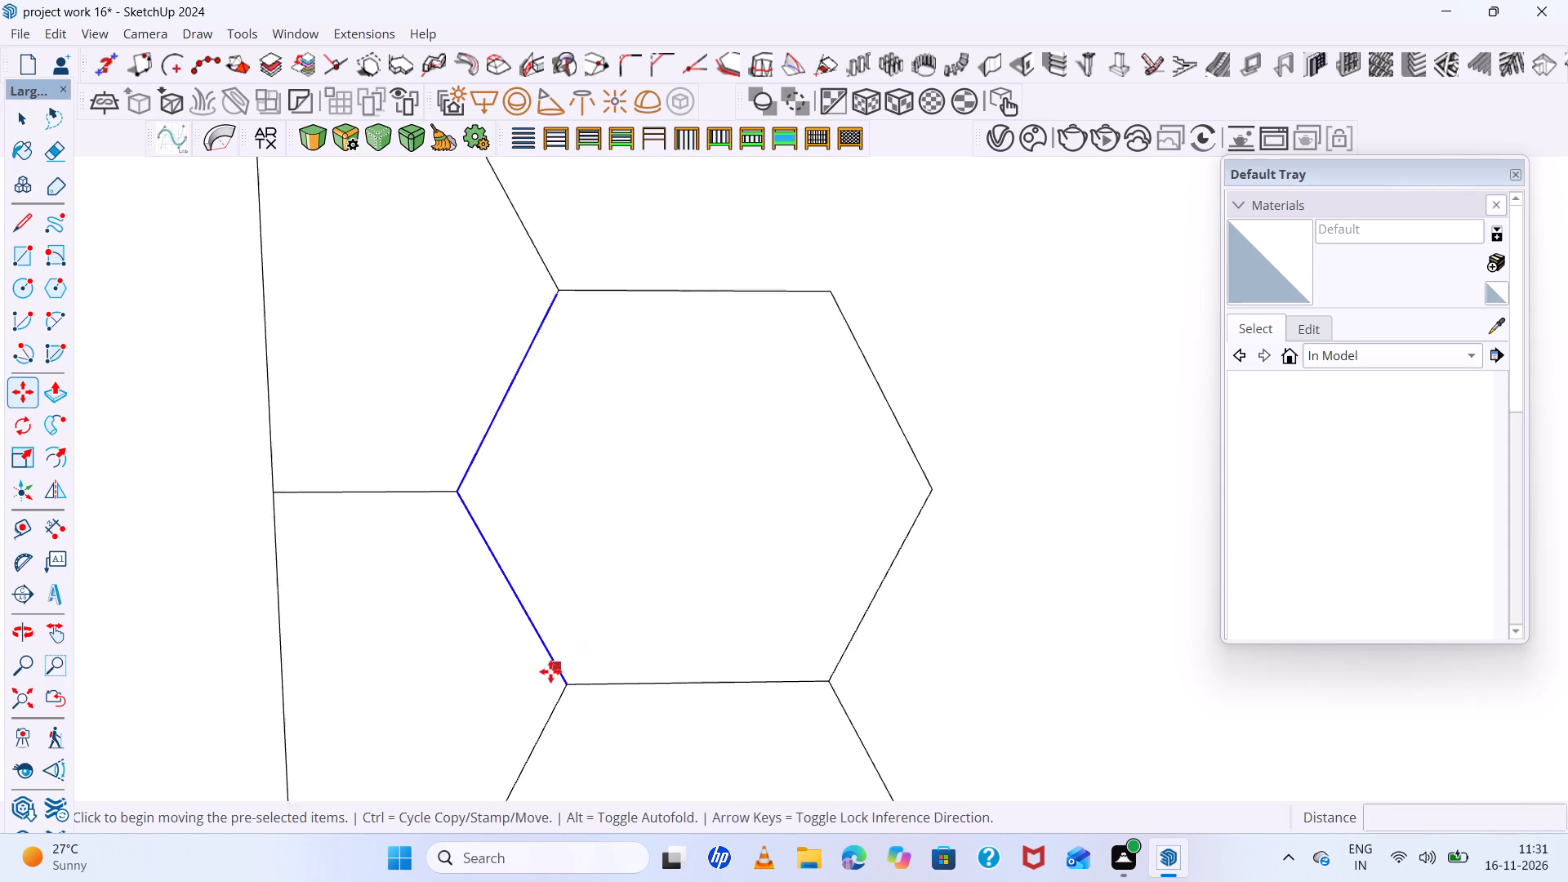
click(569, 687)
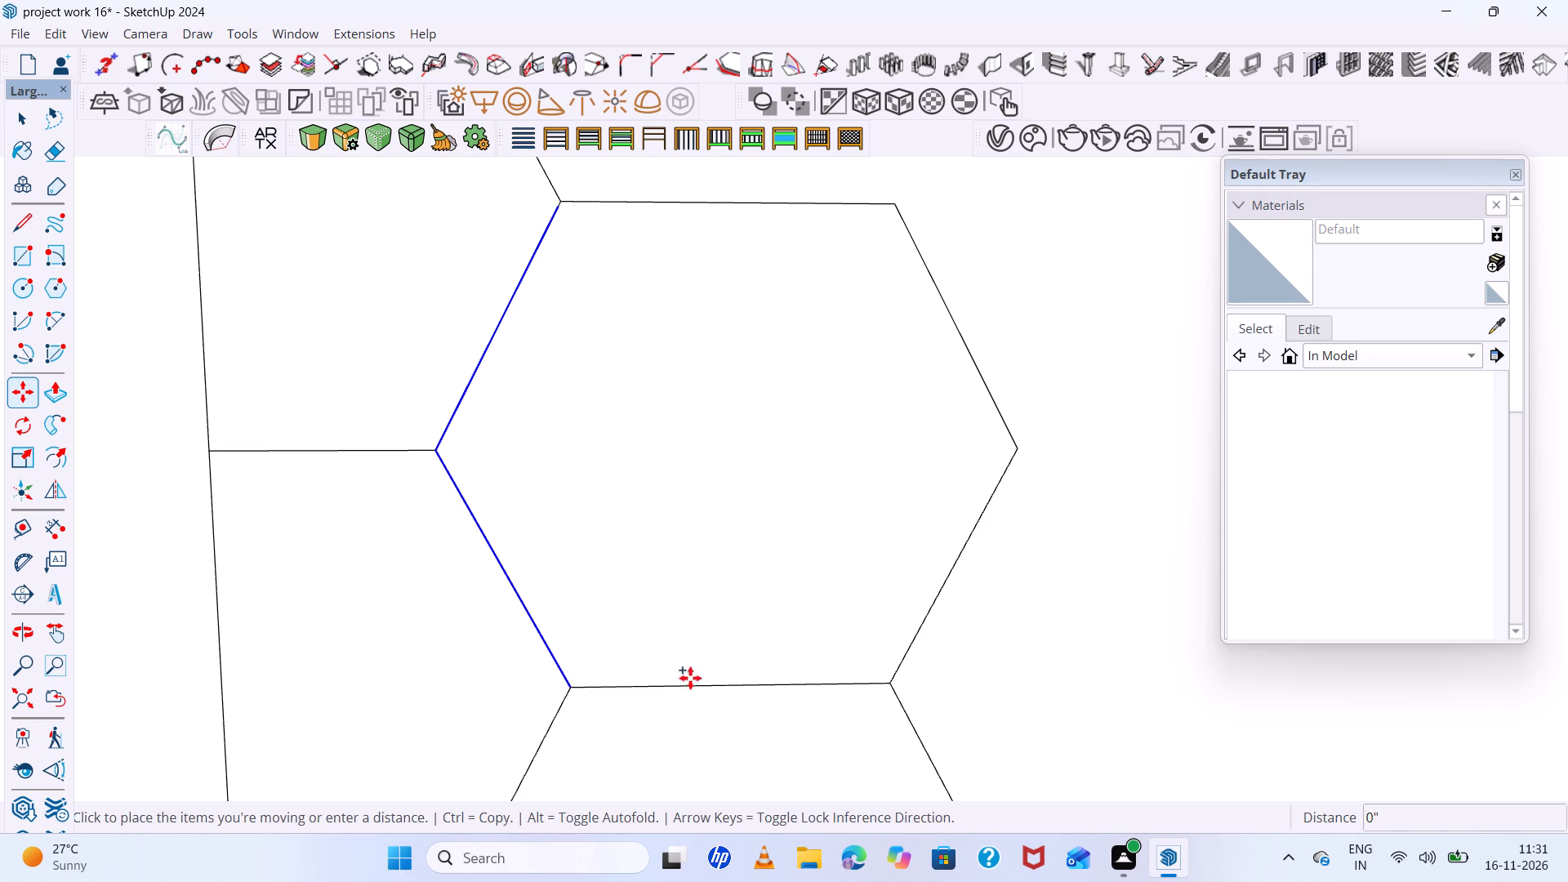
scroll(710, 679, down, 12)
scroll(815, 534, up, 11)
scroll(800, 553, down, 7)
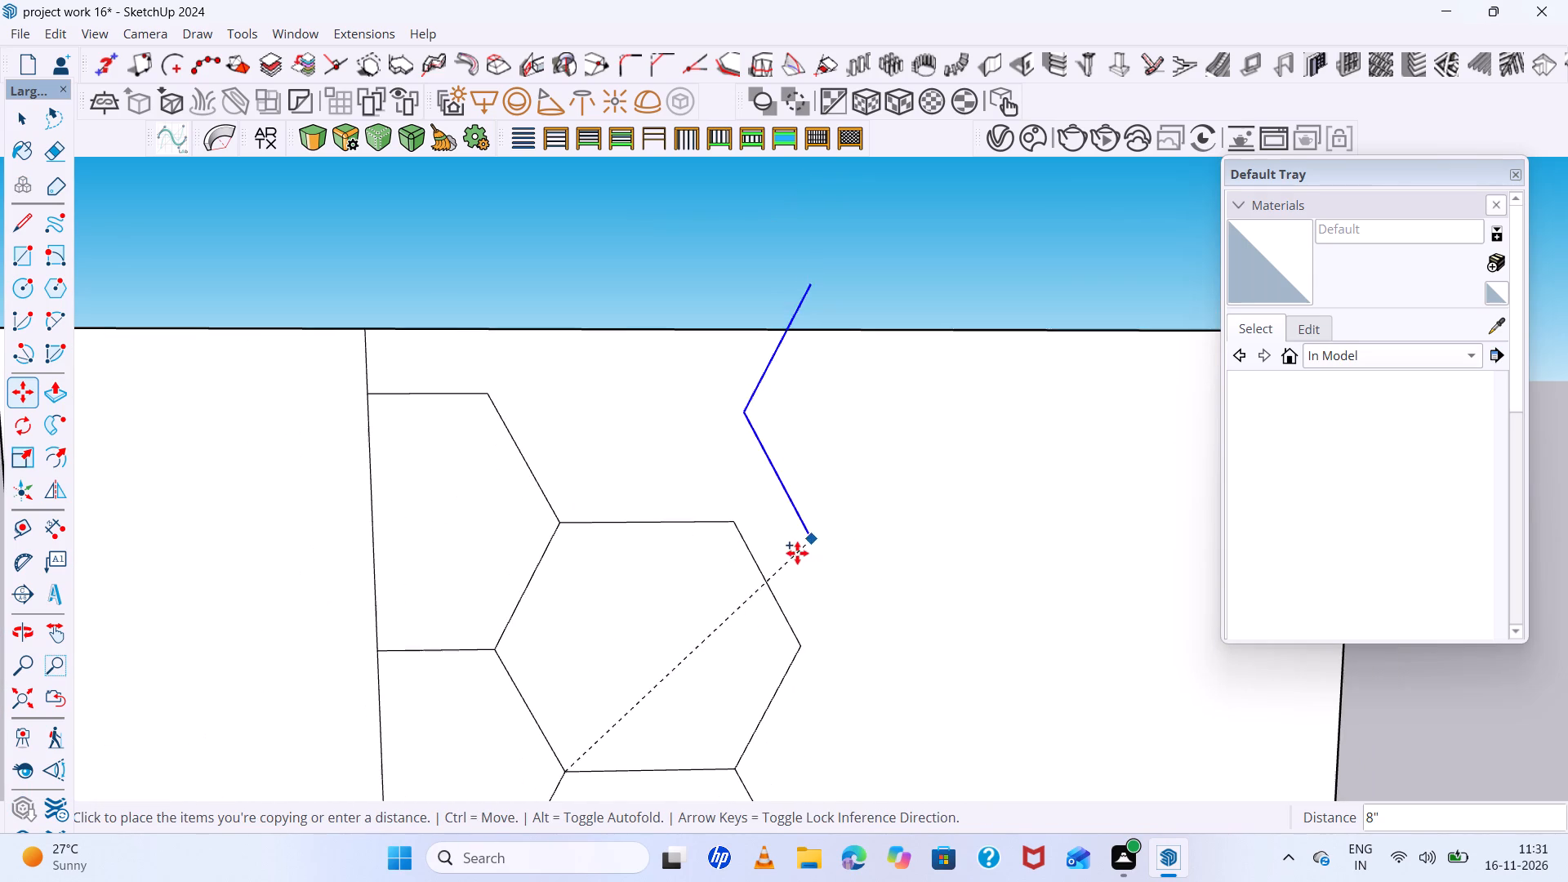
click(800, 647)
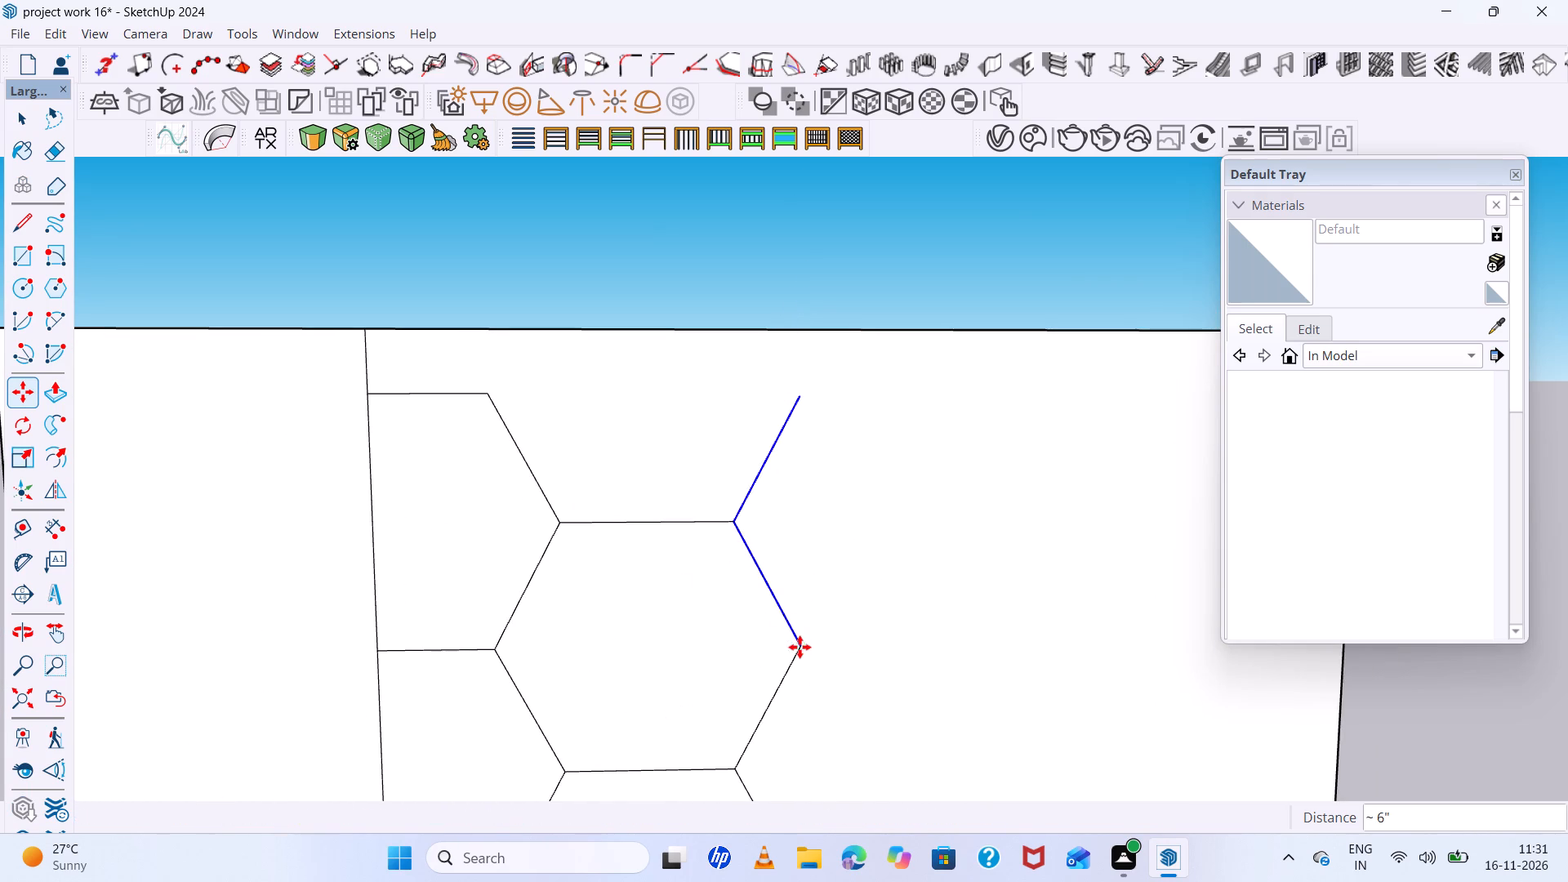
scroll(590, 564, down, 6)
middle_drag(822, 613, 639, 449)
key(space)
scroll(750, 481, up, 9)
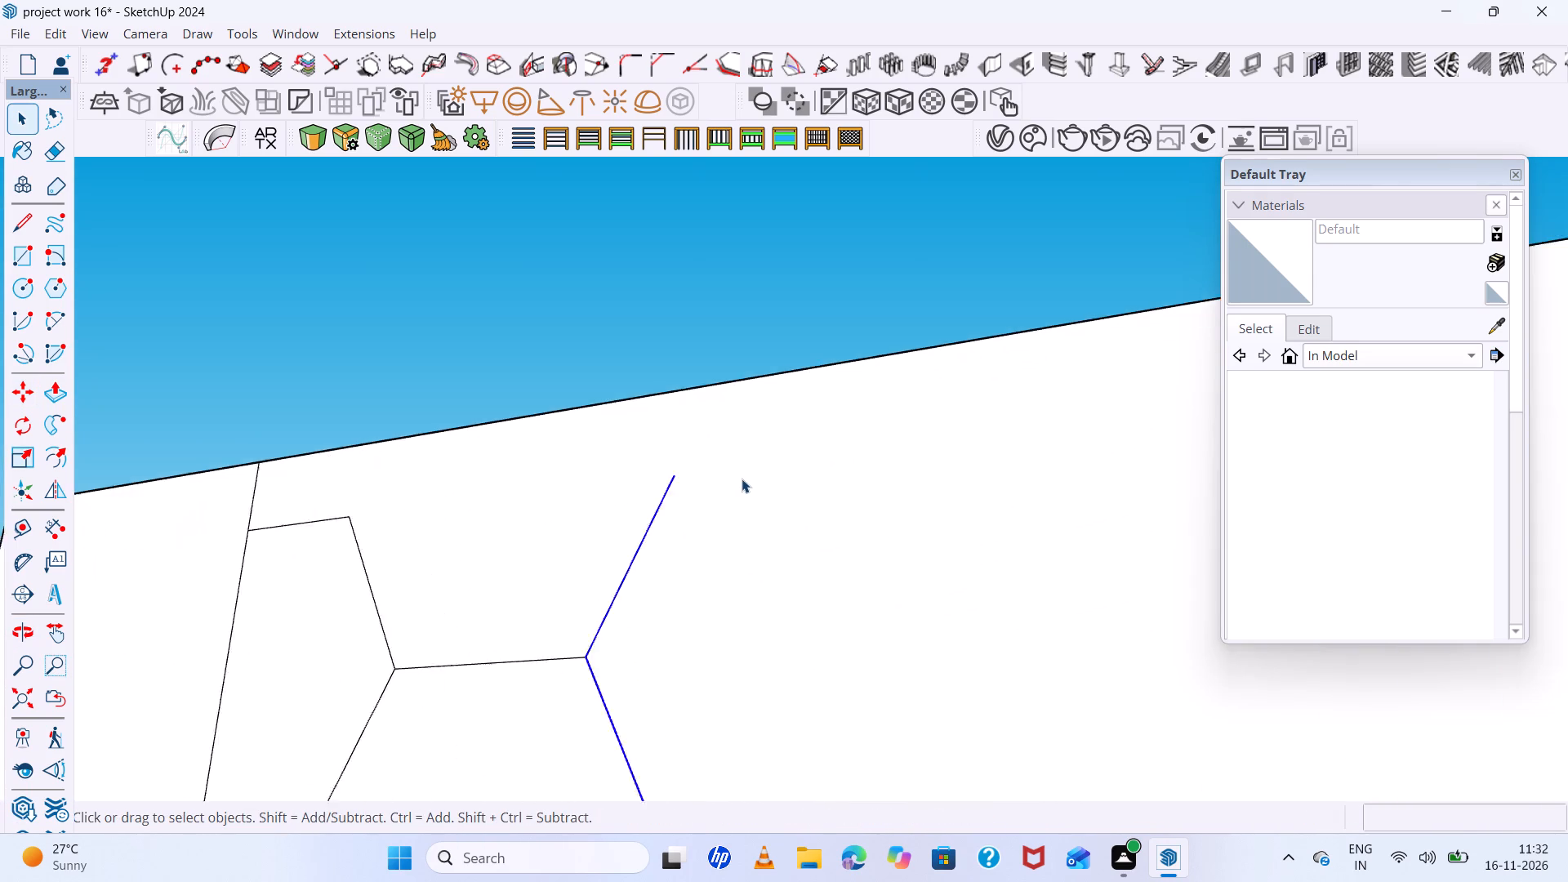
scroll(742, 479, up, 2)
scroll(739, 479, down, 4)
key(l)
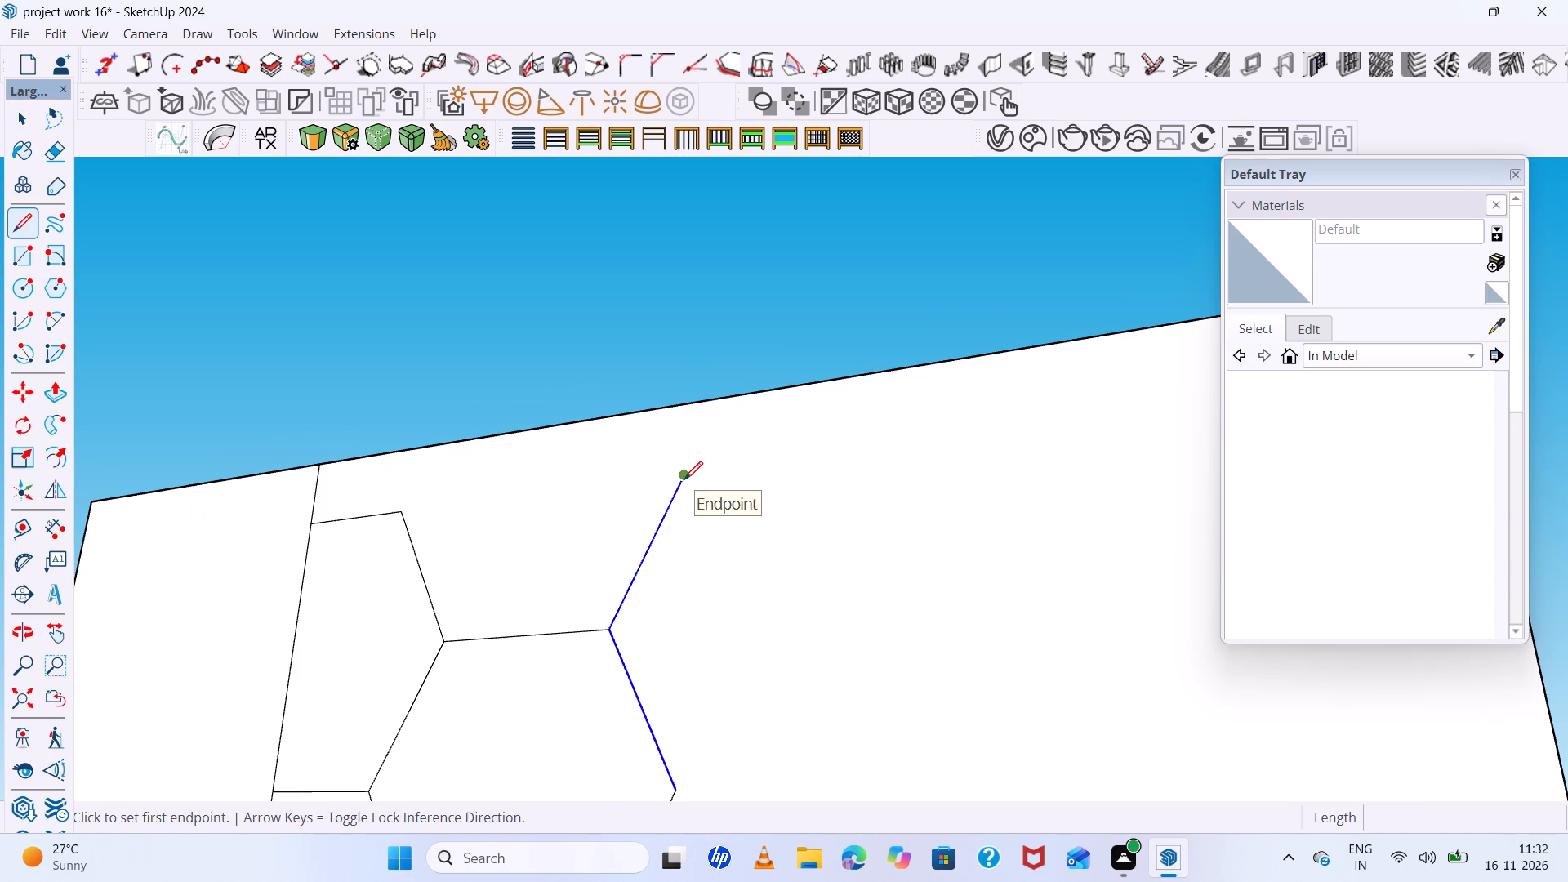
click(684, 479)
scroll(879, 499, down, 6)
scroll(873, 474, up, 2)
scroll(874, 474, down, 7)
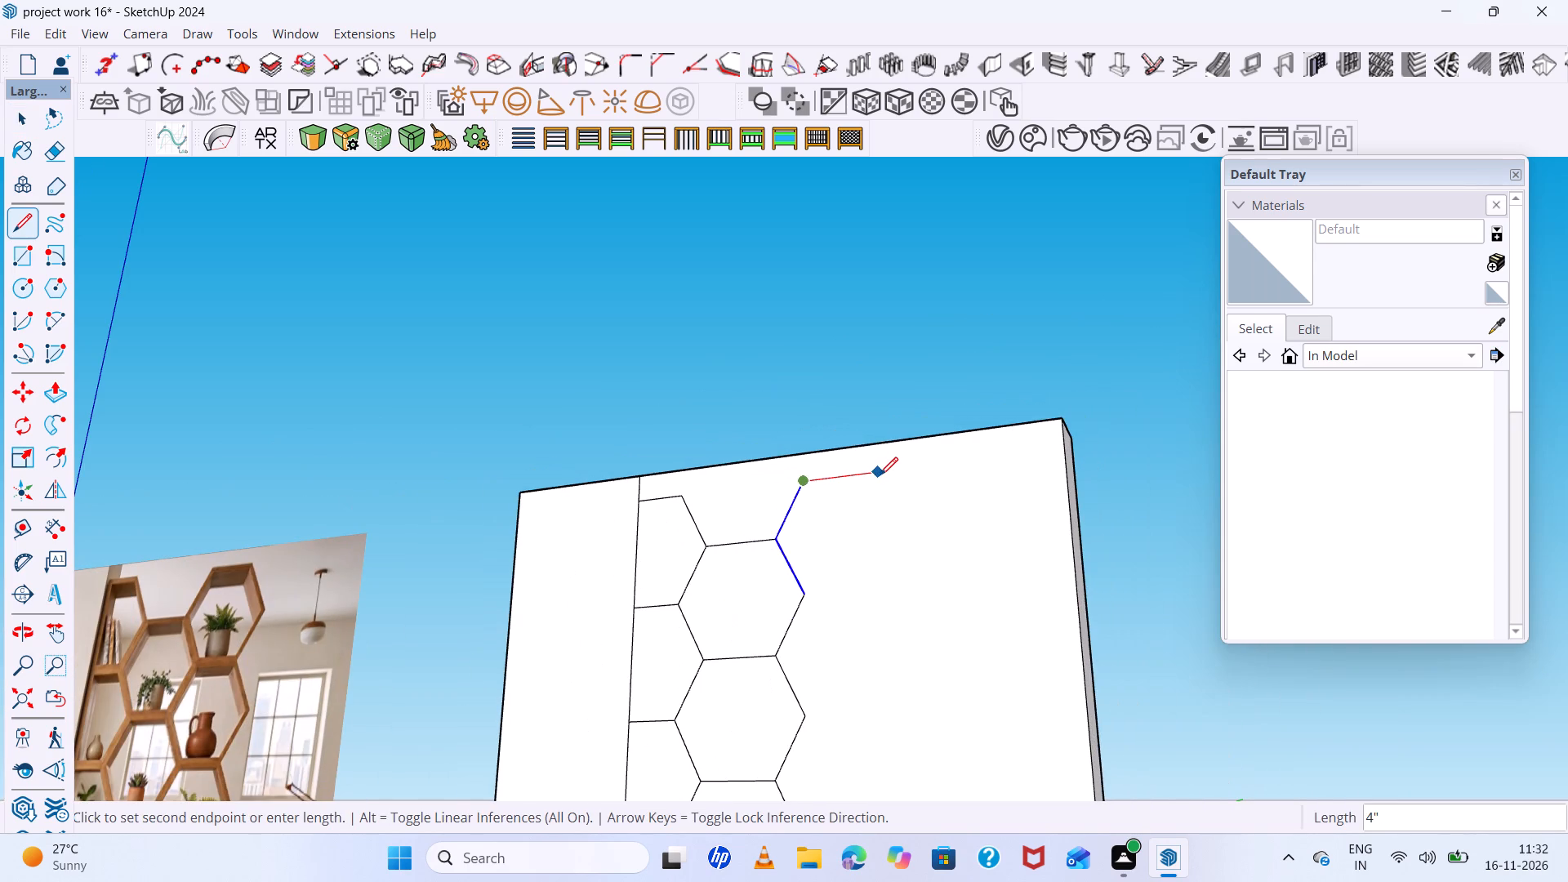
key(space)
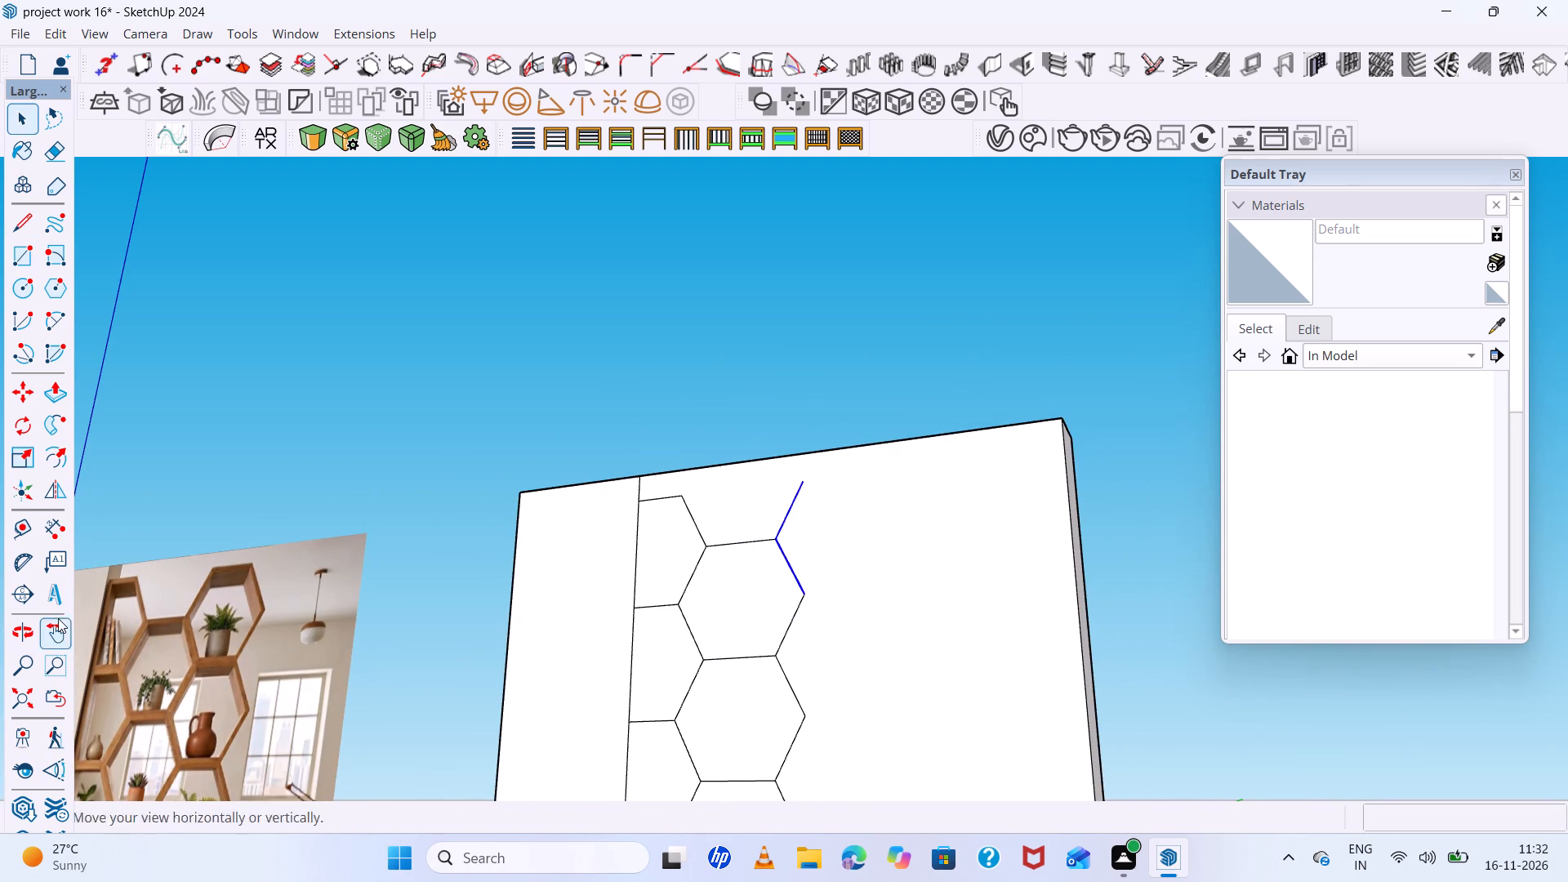
Measure the top edge of the top full hexagon with a temporary dimension, and delete that dimension.
click(55, 530)
scroll(992, 583, up, 13)
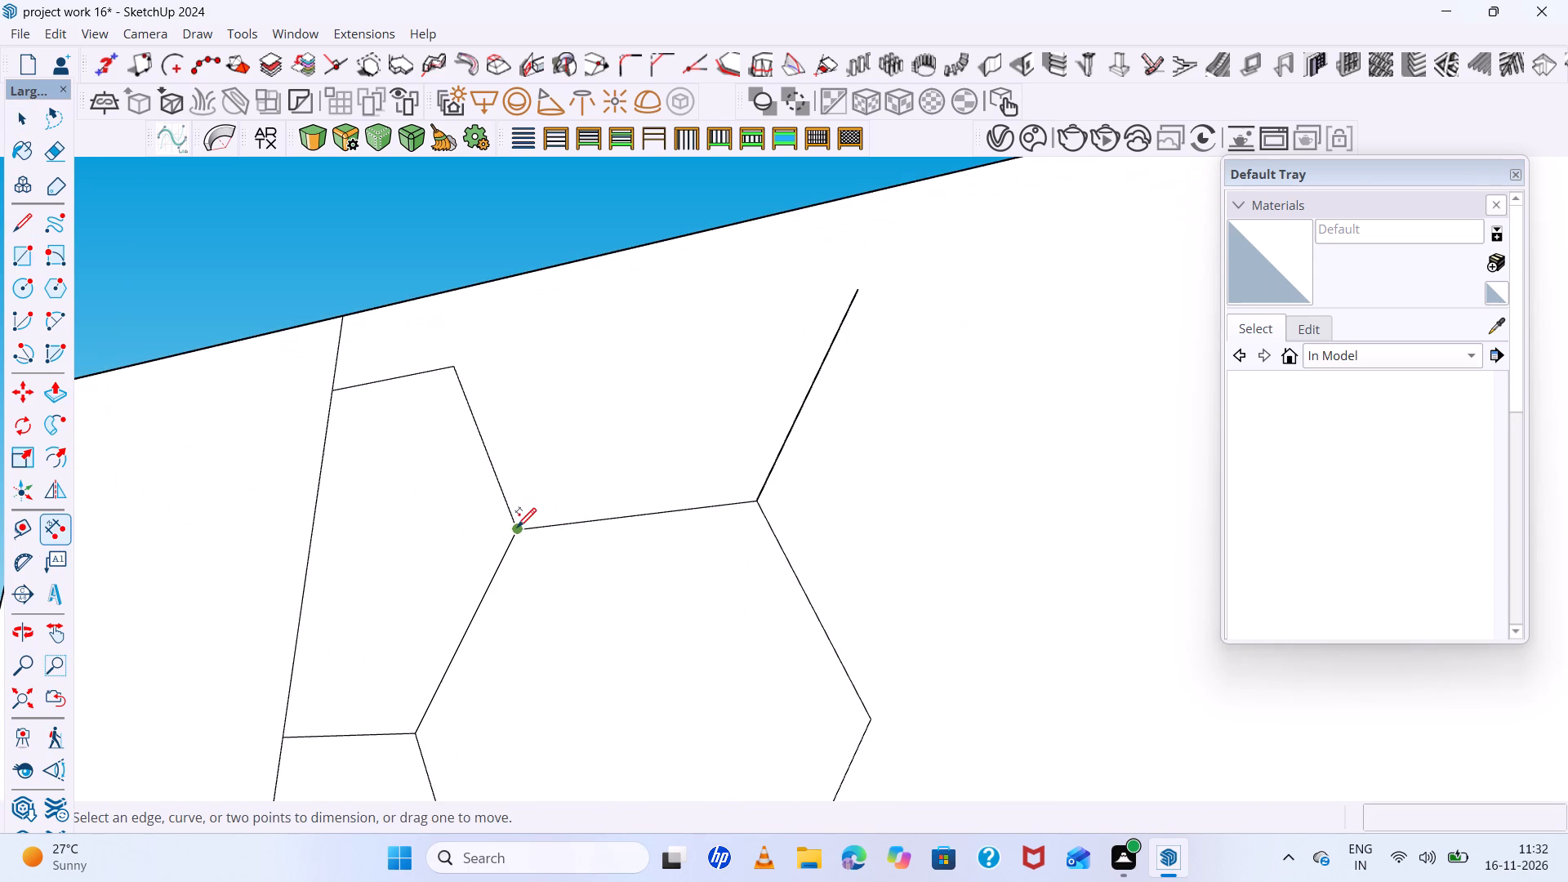
click(517, 526)
click(756, 502)
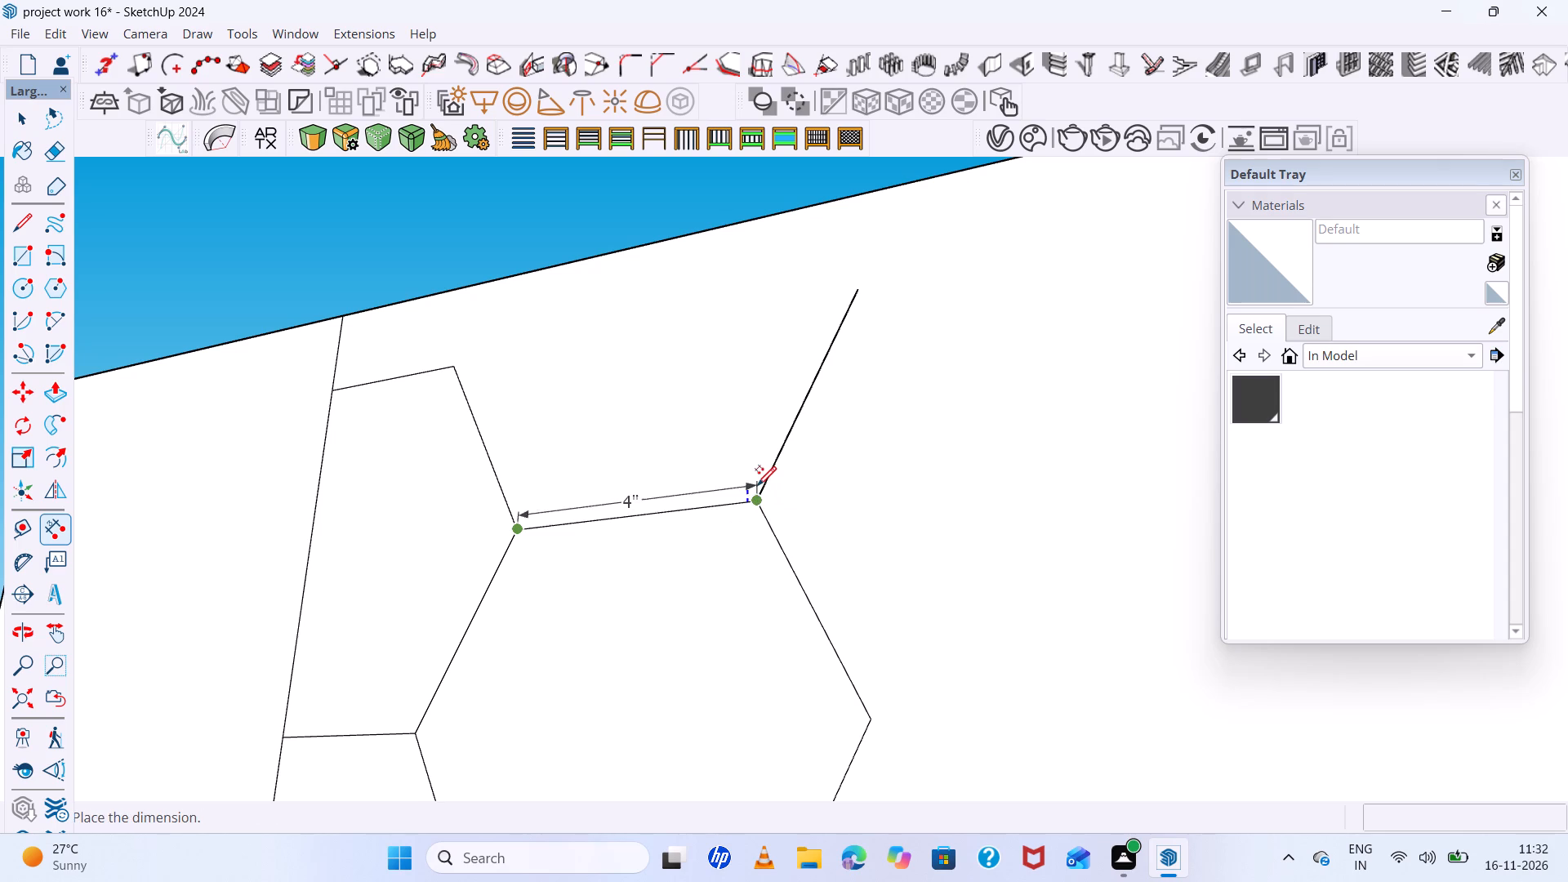
click(757, 482)
key(space)
scroll(746, 485, down, 5)
scroll(734, 491, up, 6)
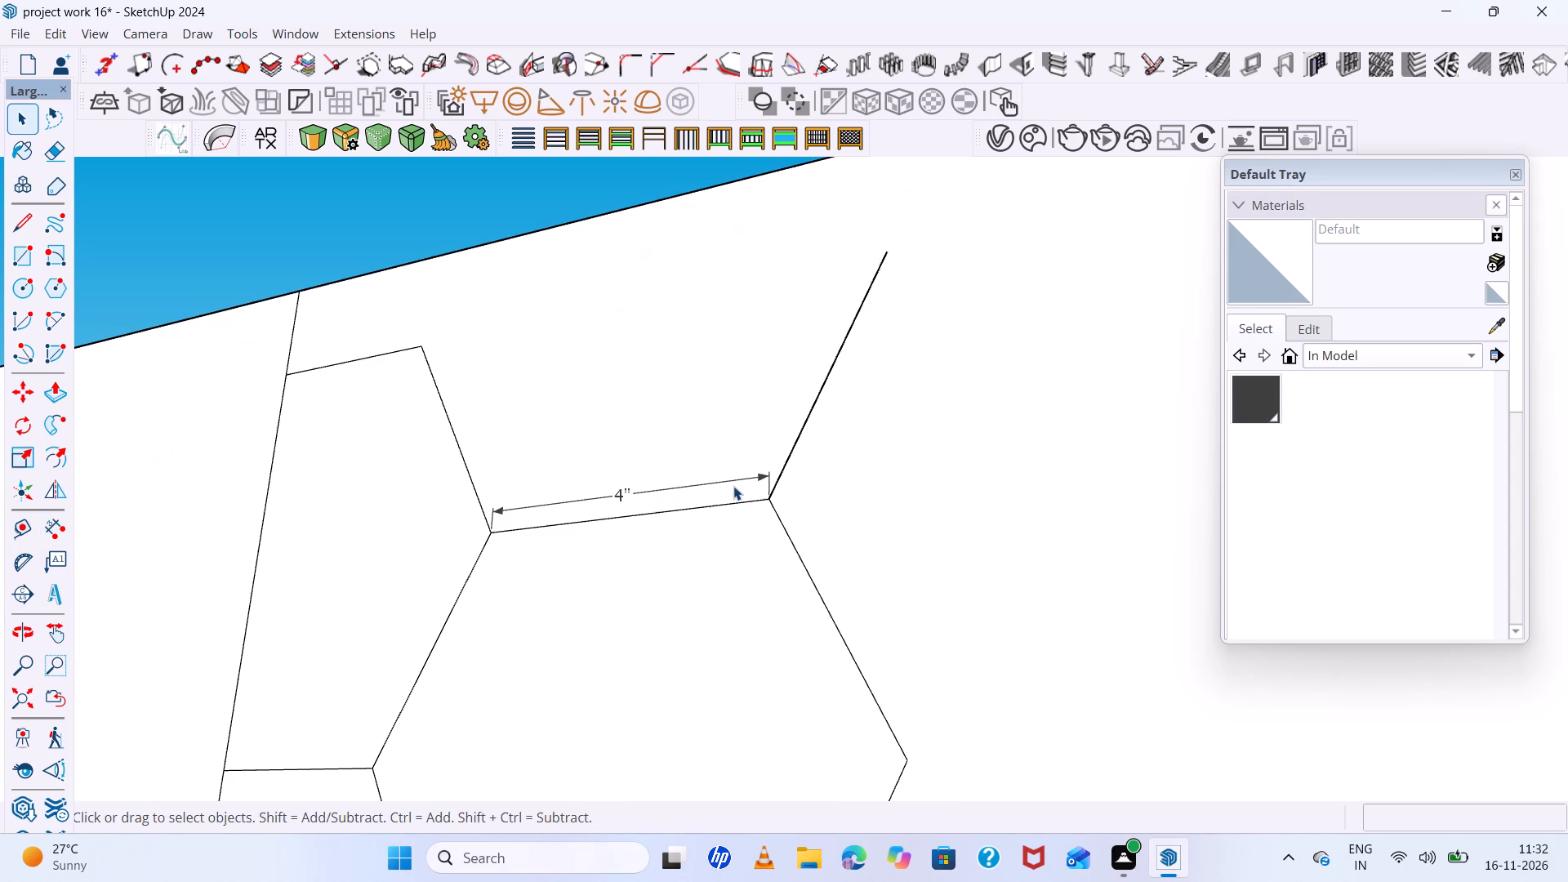
click(737, 480)
key(Delete)
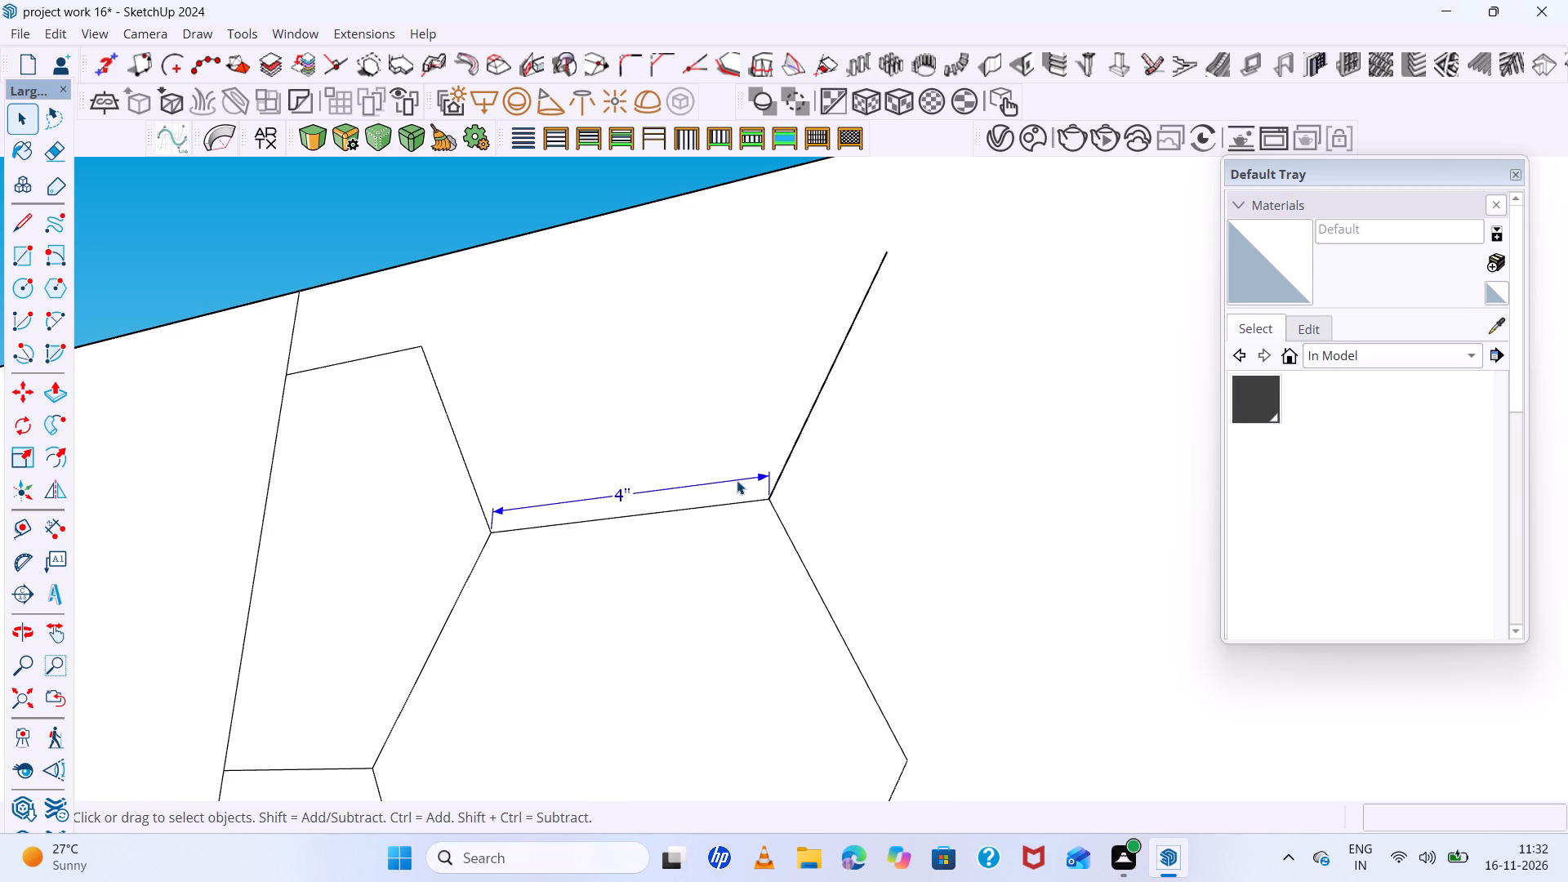
Draw a 4-inch horizontal line from the upper free end of the copied slanted edges as the new hexagon's top edge.
scroll(733, 482, down, 13)
middle_drag(718, 510, 808, 680)
scroll(776, 482, up, 3)
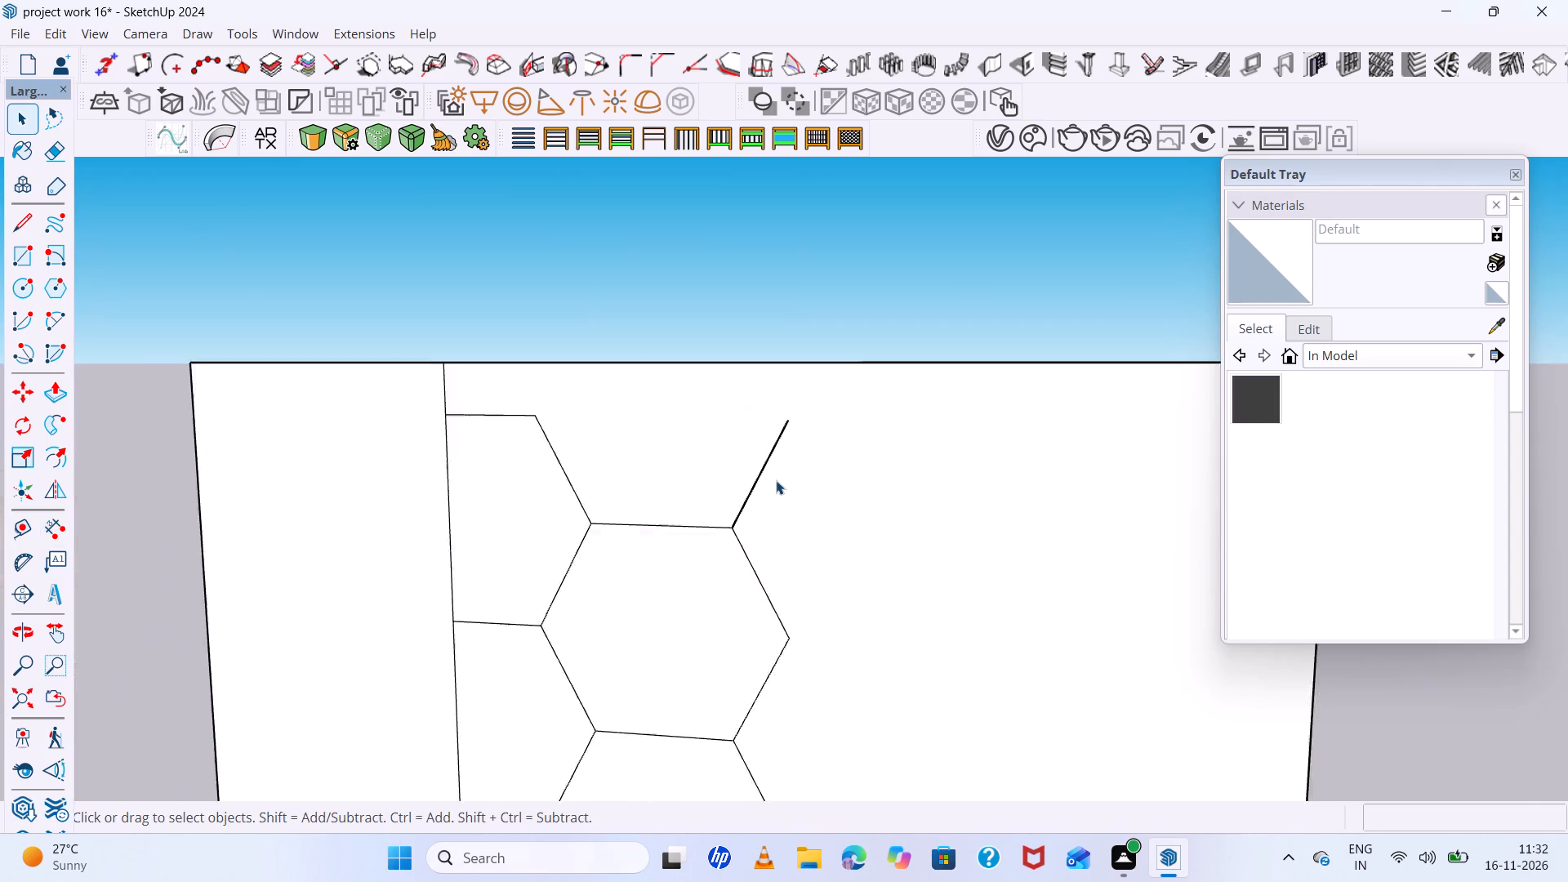
scroll(776, 480, up, 4)
key(l)
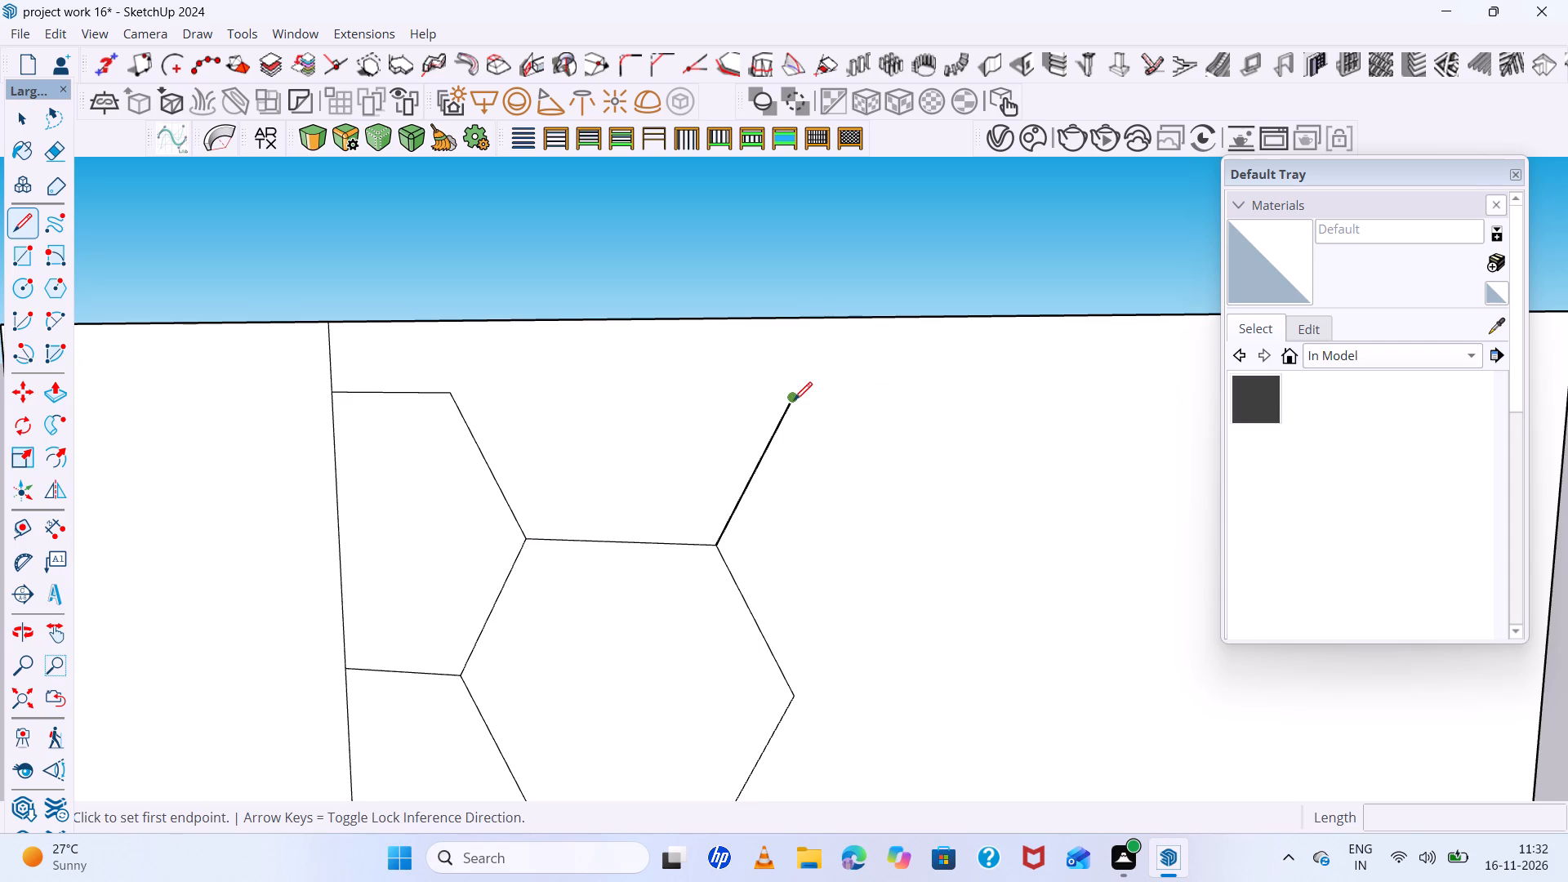
click(794, 400)
key(4)
key(Return)
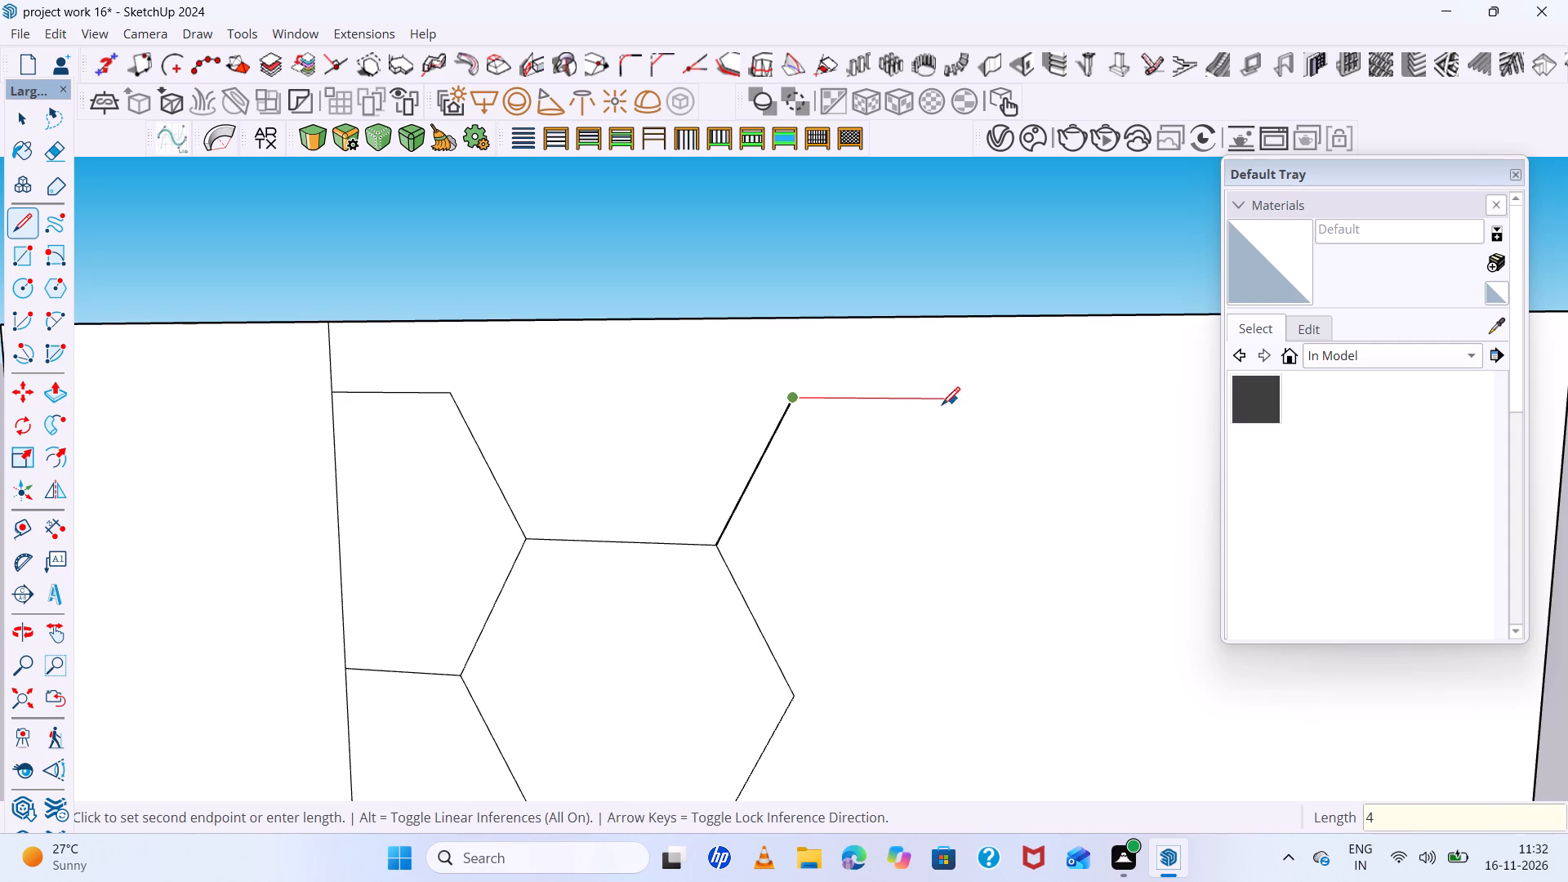
scroll(861, 392, down, 6)
scroll(962, 403, up, 5)
click(929, 393)
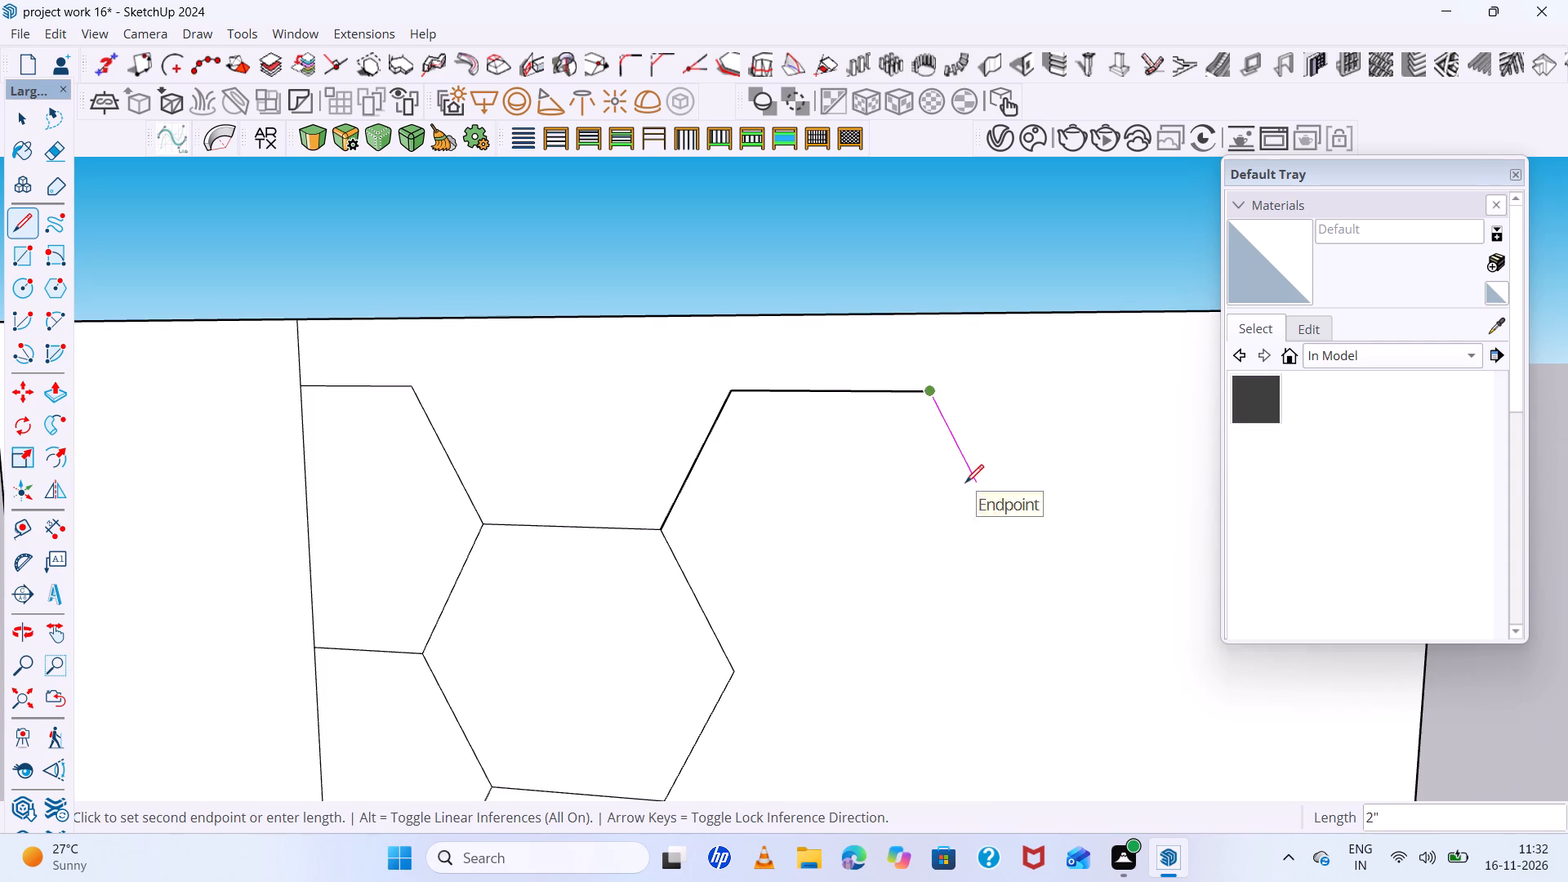
scroll(964, 485, down, 5)
key(space)
Mirror a copy of the new hexagon's two left slanted edges across a vertical plane through its top edge's midpoint.
scroll(778, 571, up, 2)
click(798, 560)
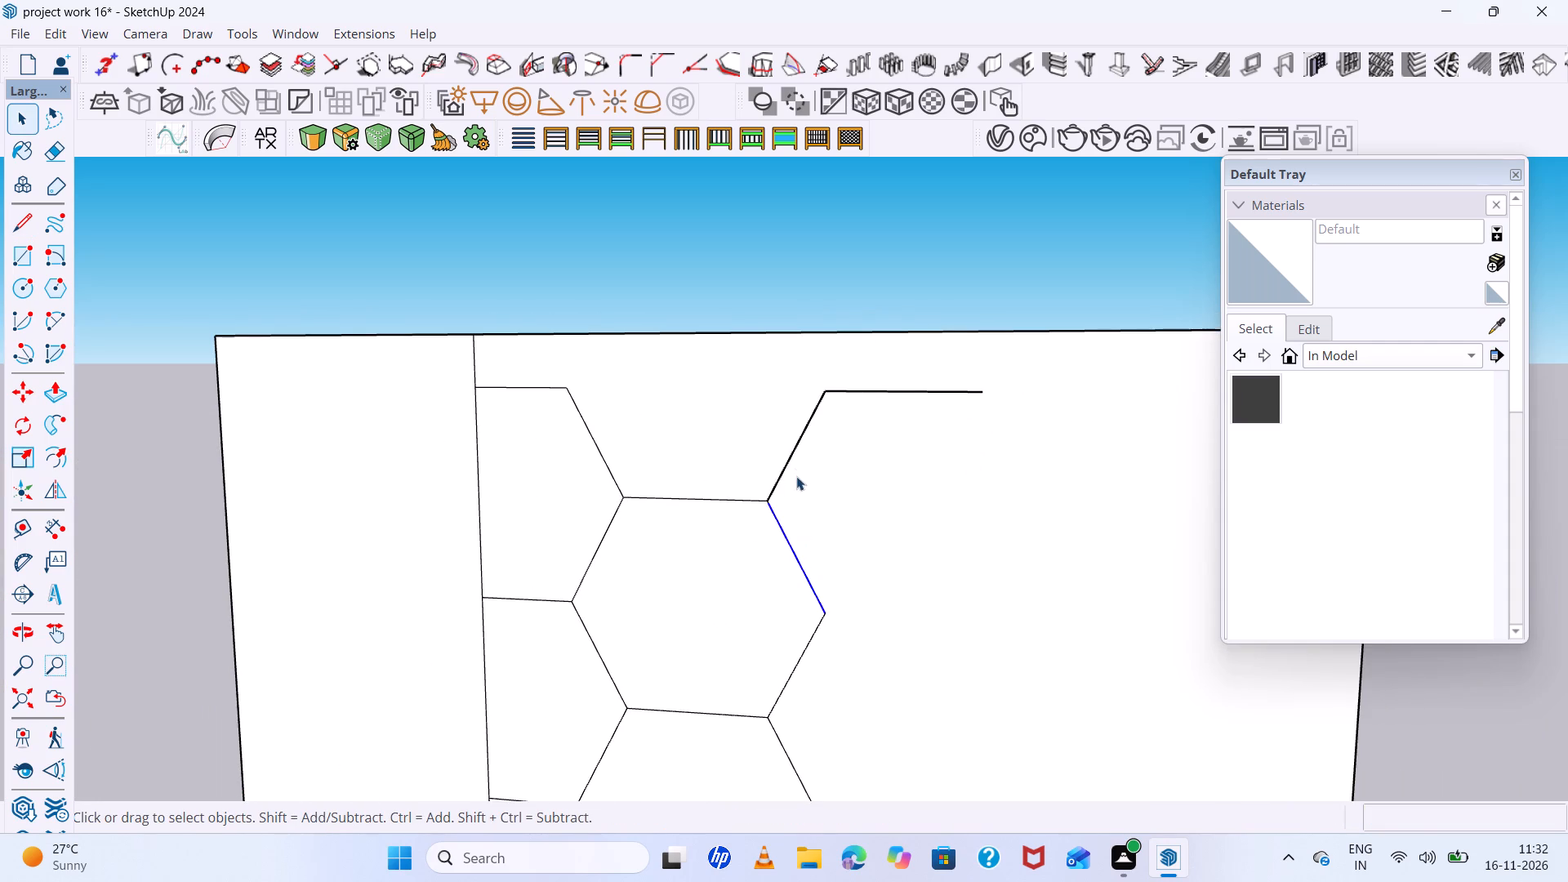
shift+click(792, 458)
click(56, 494)
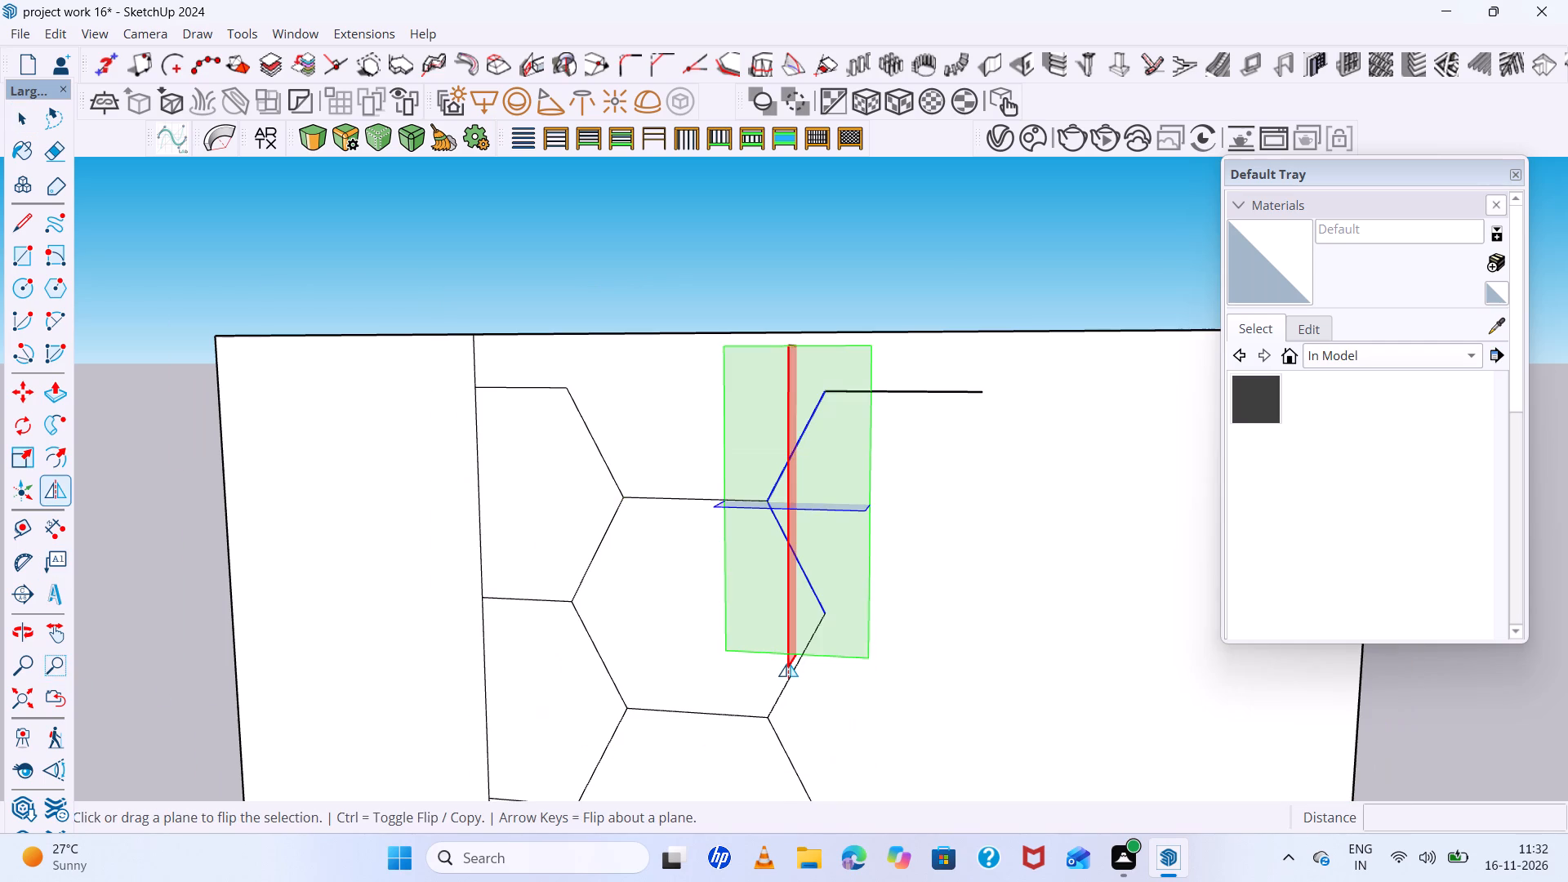
drag(791, 403, 898, 394)
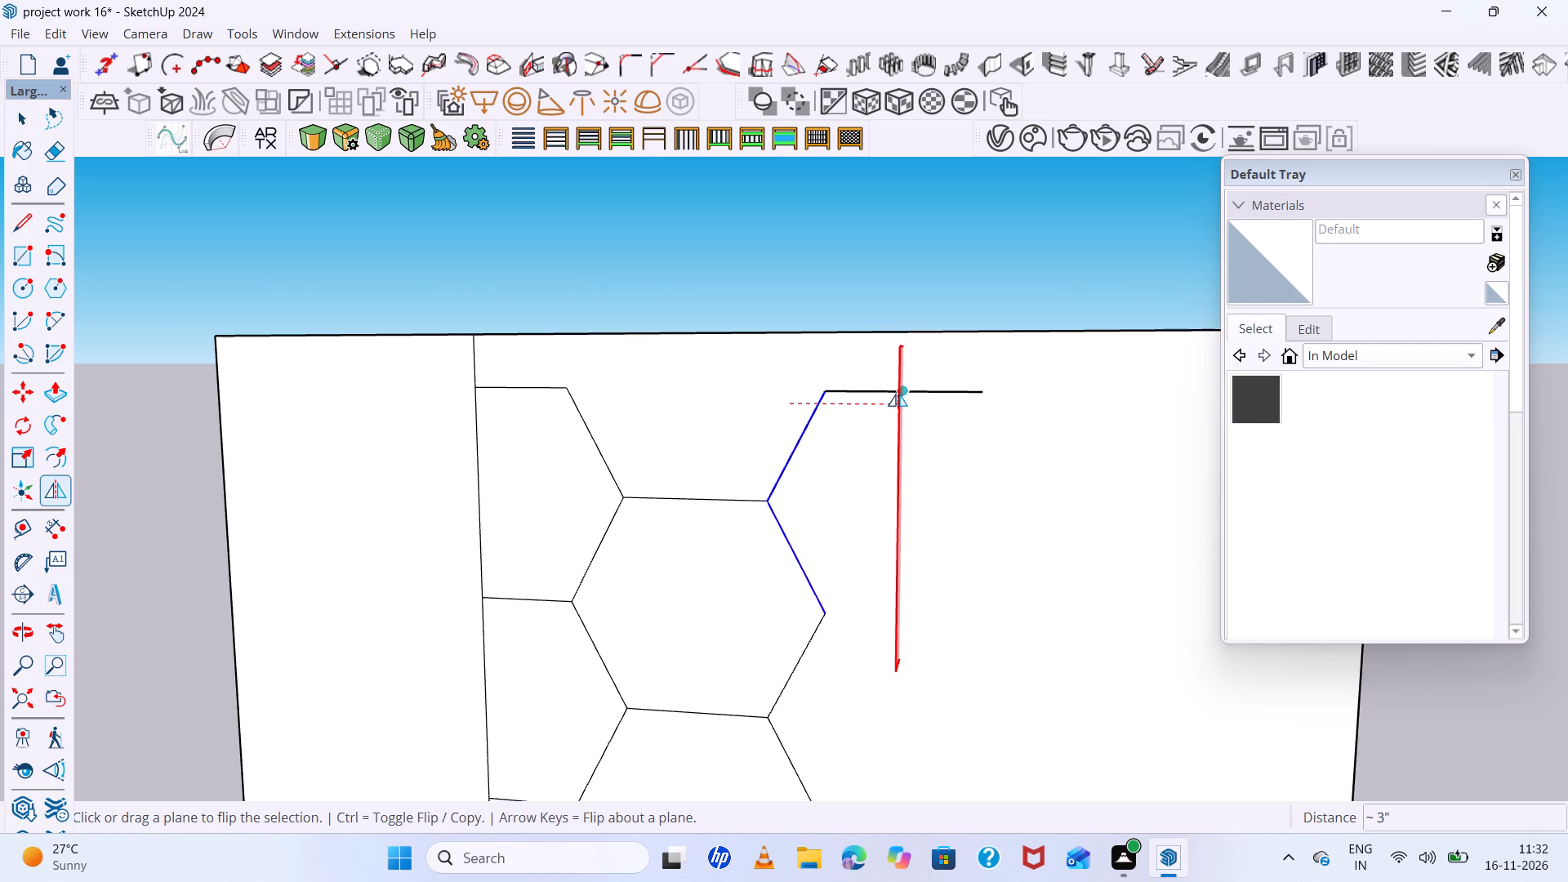
drag(898, 394, 899, 393)
scroll(895, 418, down, 6)
scroll(973, 566, up, 6)
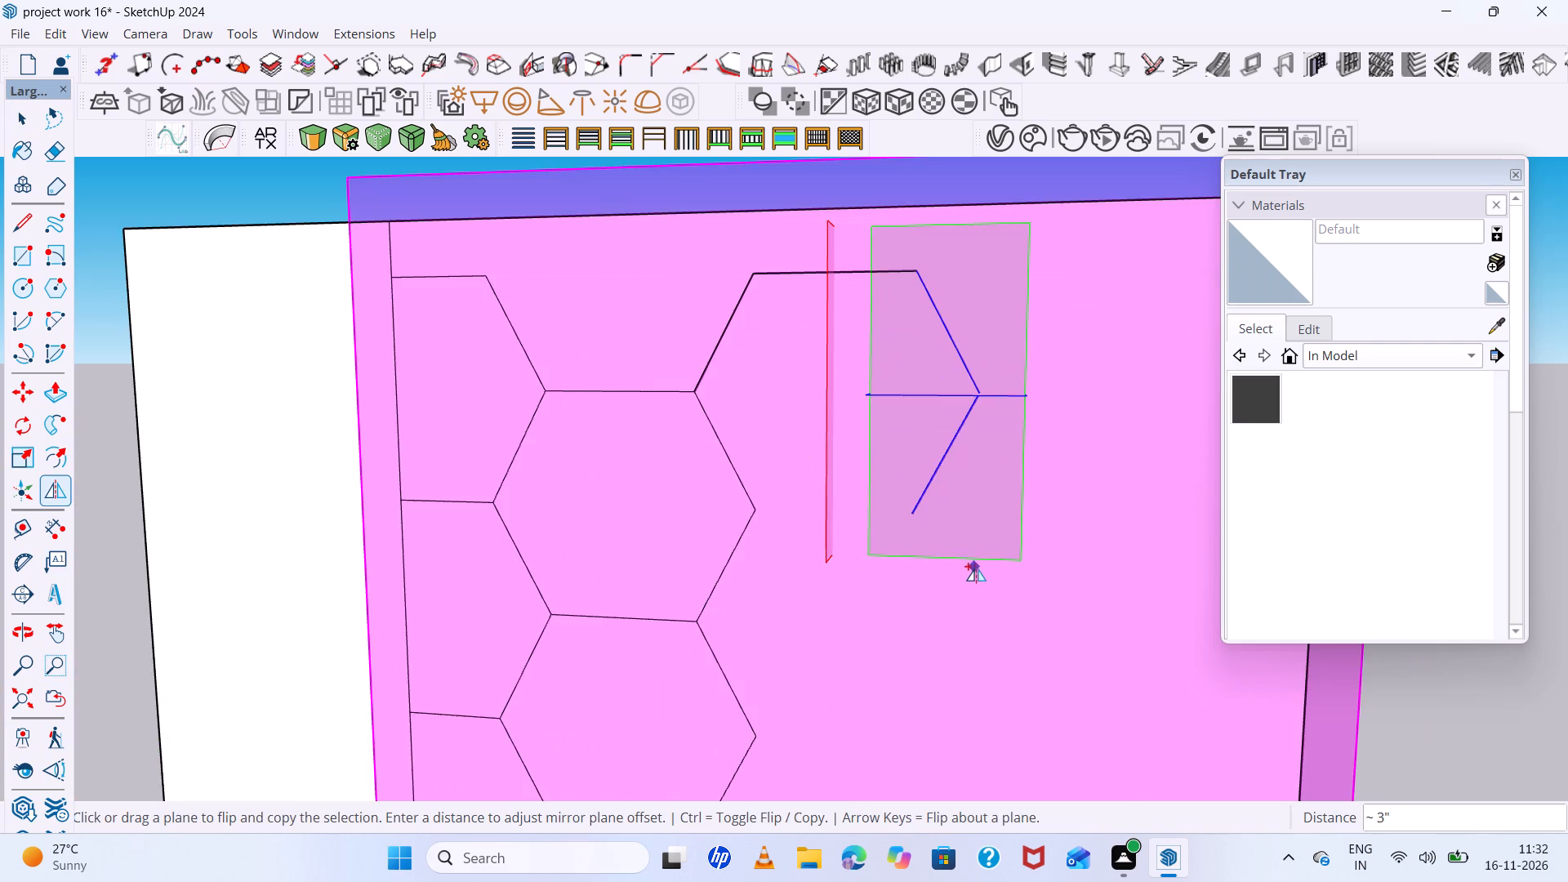
key(space)
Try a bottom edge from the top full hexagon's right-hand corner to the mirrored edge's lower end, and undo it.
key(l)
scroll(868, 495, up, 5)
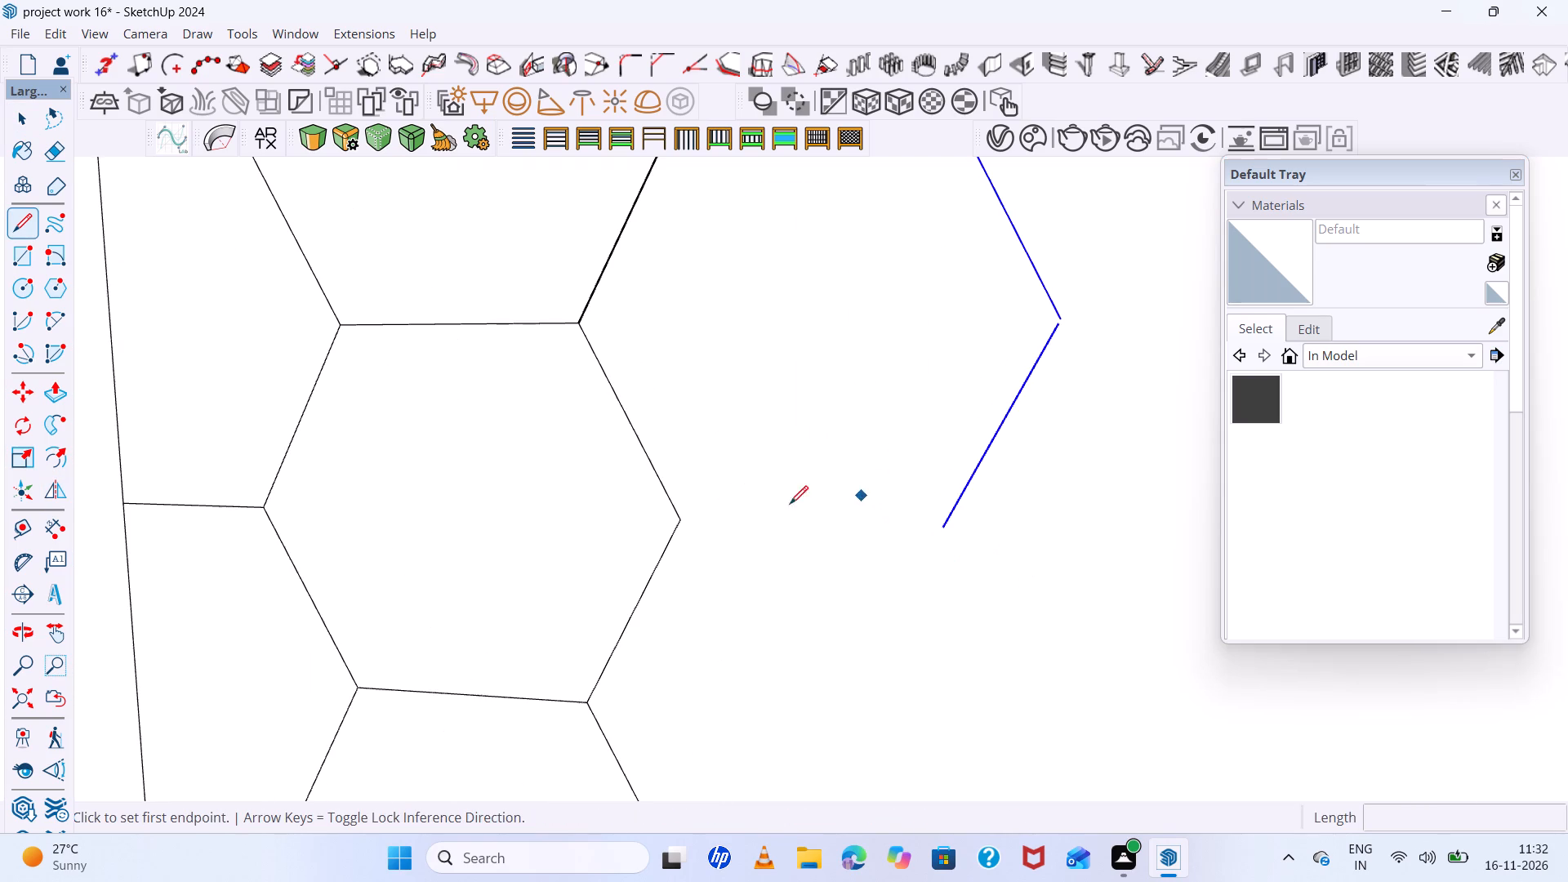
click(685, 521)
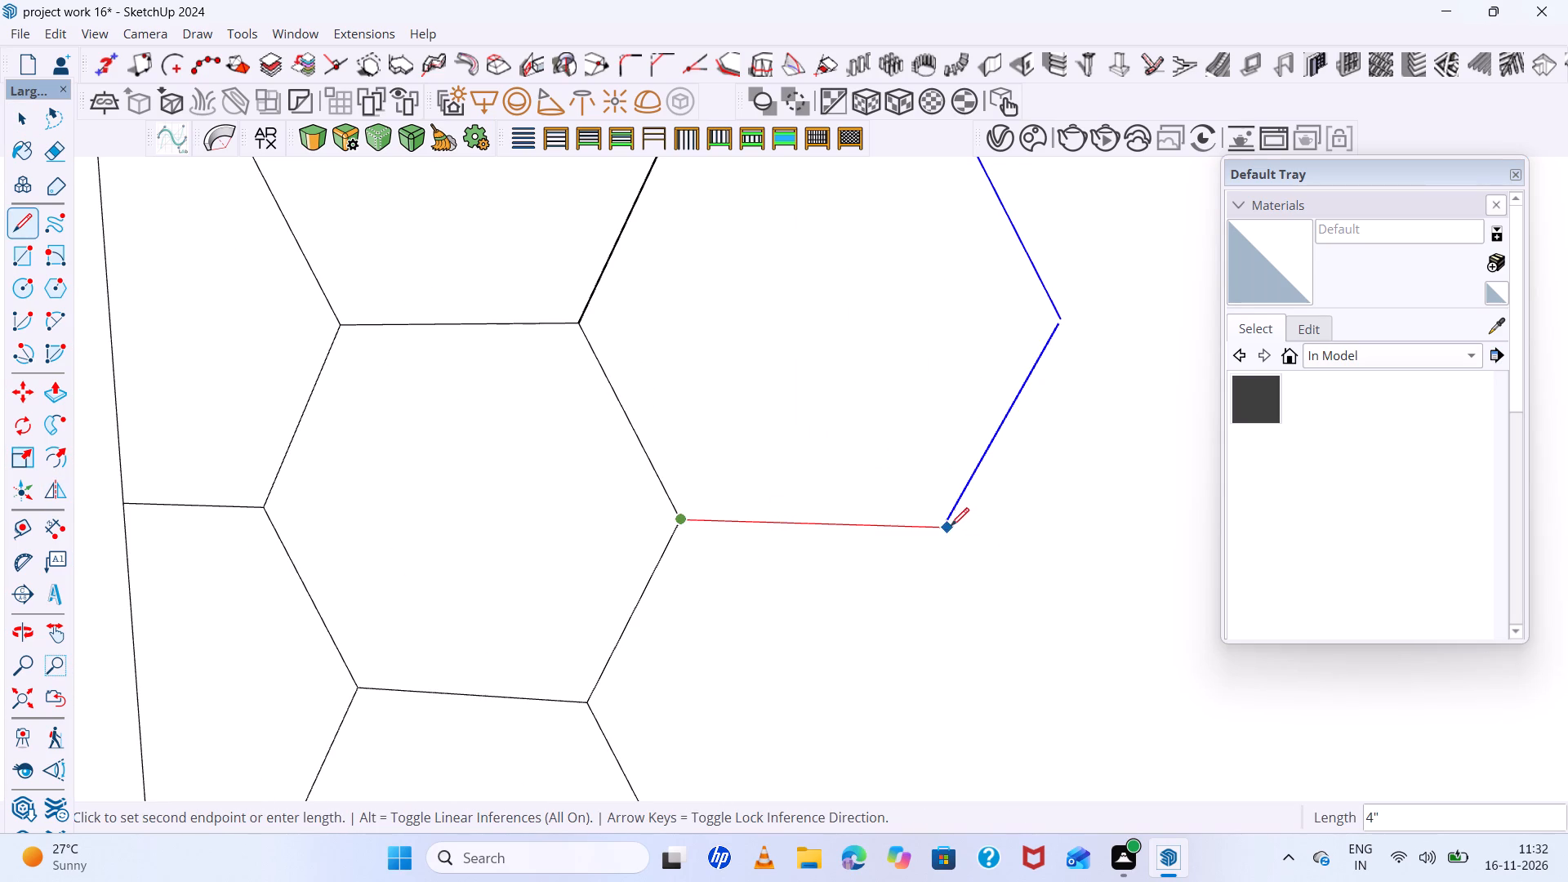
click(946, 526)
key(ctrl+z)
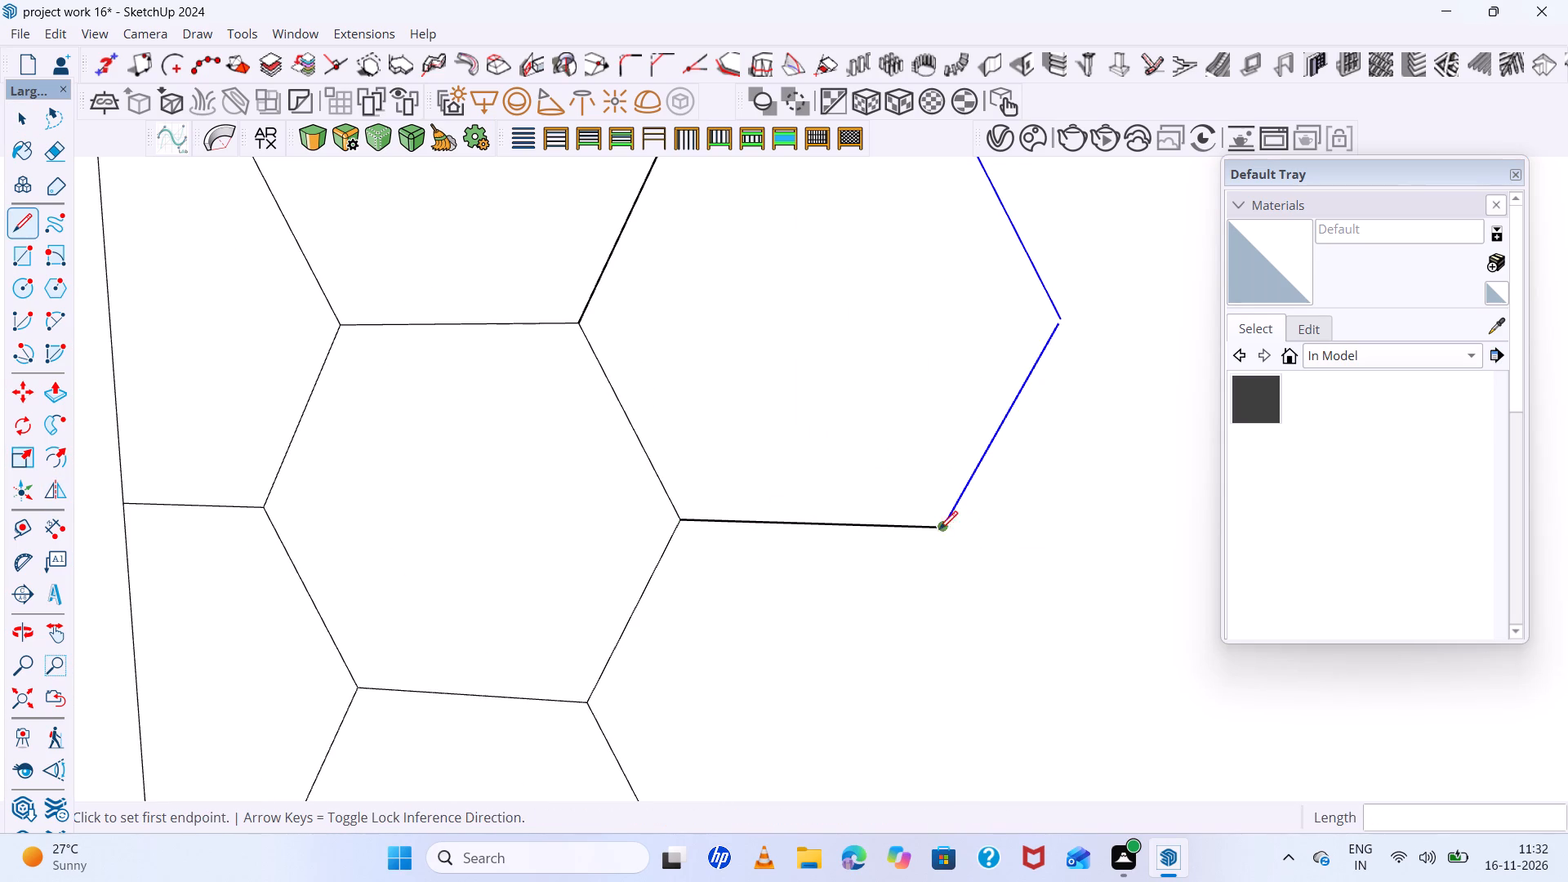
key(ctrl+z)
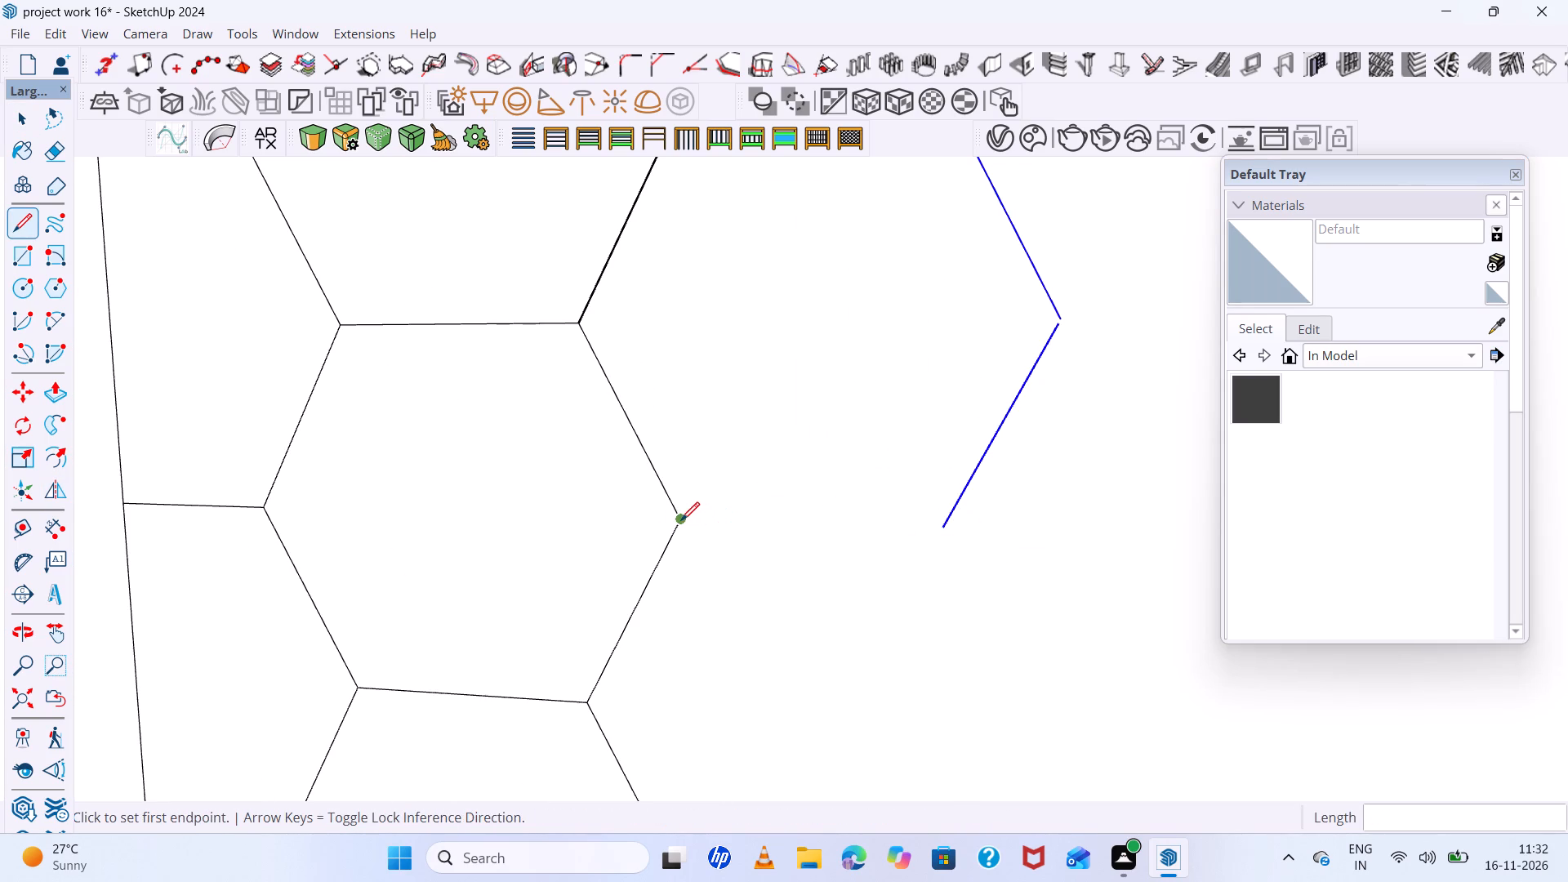
Draw the new hexagon's bottom edge from the top full hexagon's right-hand corner to the mirrored edge's lower end.
click(681, 520)
click(949, 528)
scroll(882, 528, down, 7)
key(space)
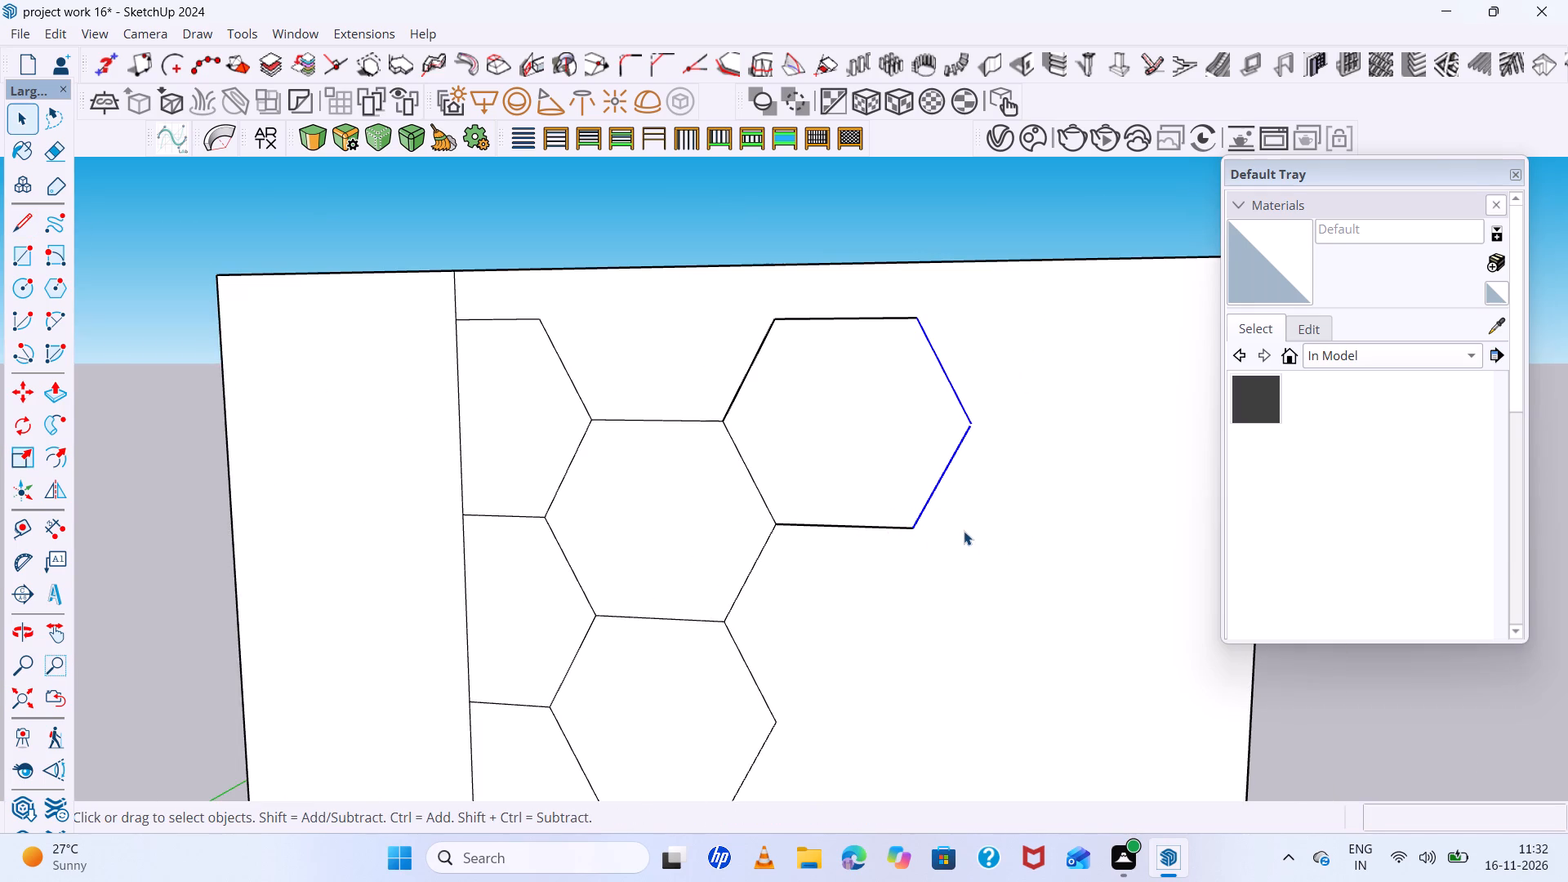
Draw a short line closing the gap at the new hexagon's right-hand corner.
scroll(813, 369, up, 6)
scroll(798, 391, down, 6)
middle_drag(978, 464, 742, 527)
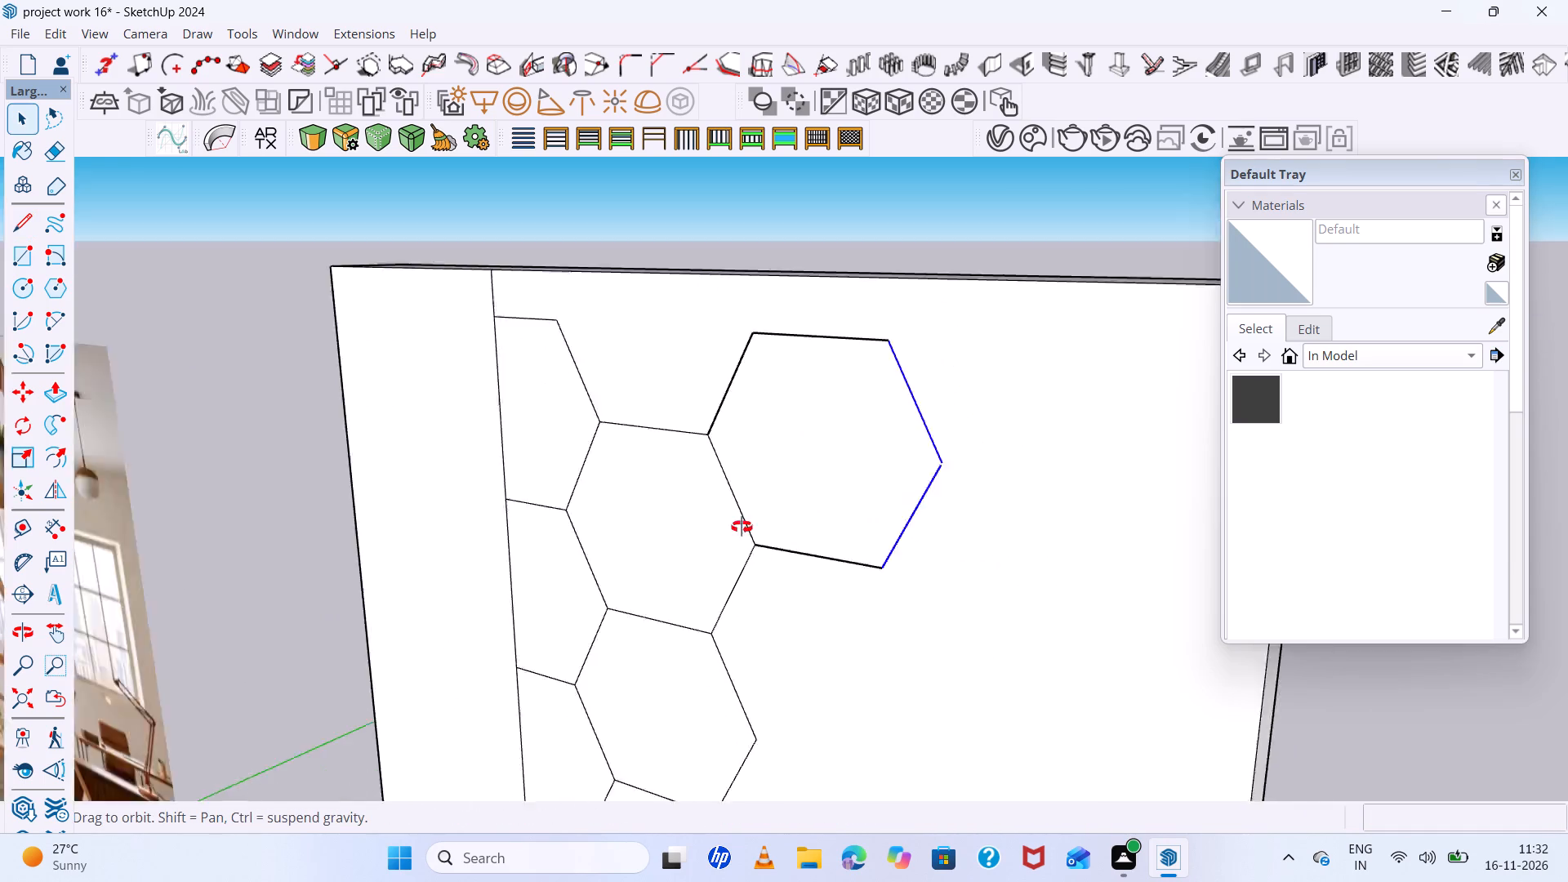
middle_drag(742, 527, 978, 587)
scroll(1010, 470, up, 9)
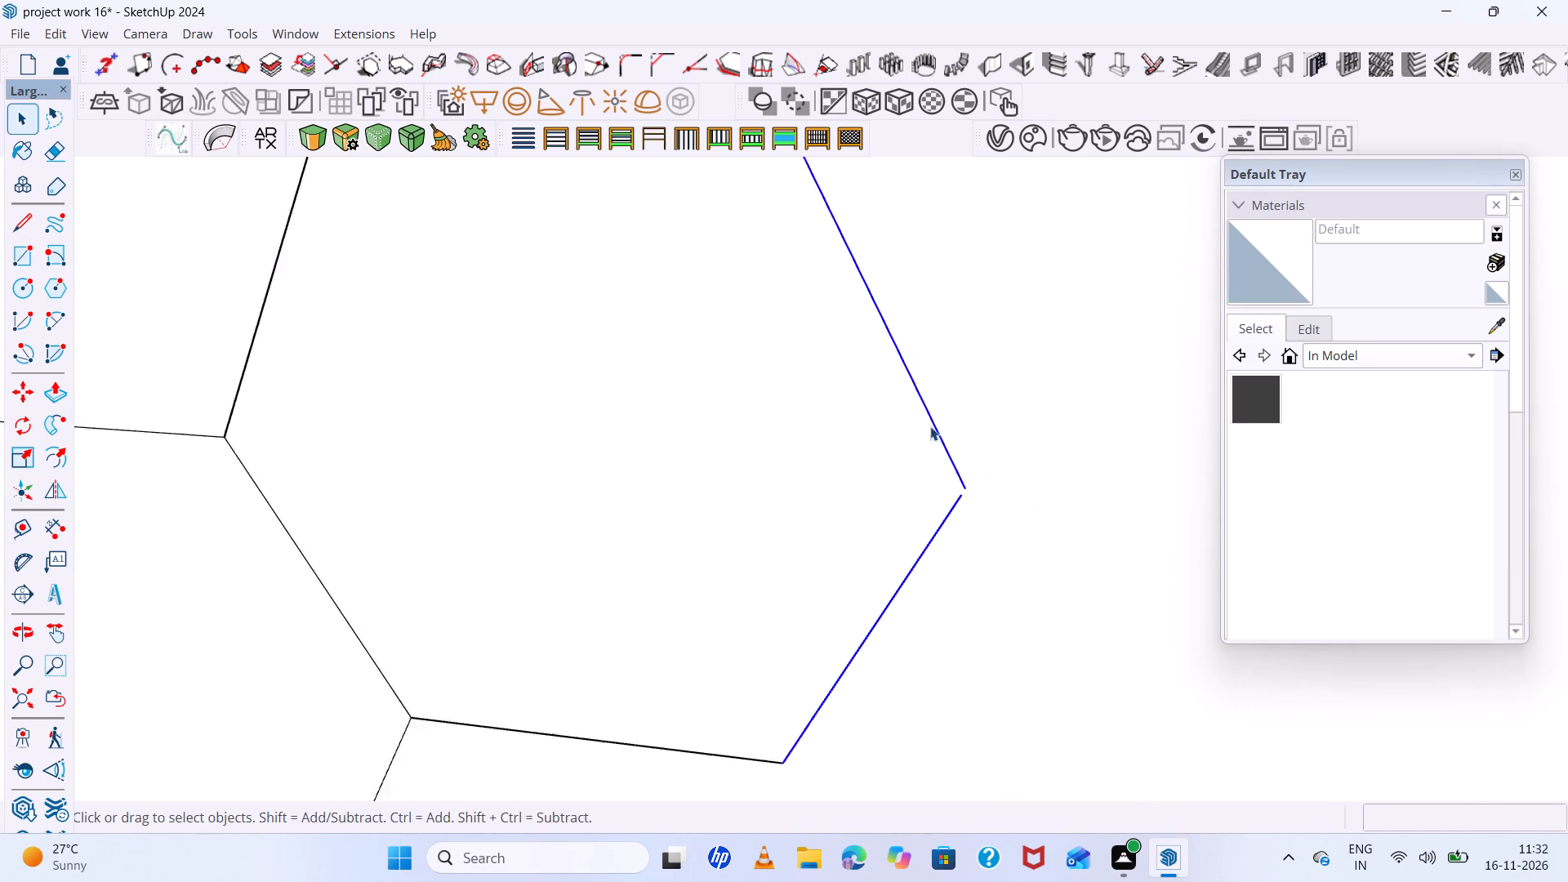
scroll(930, 426, up, 20)
scroll(936, 492, down, 7)
key(l)
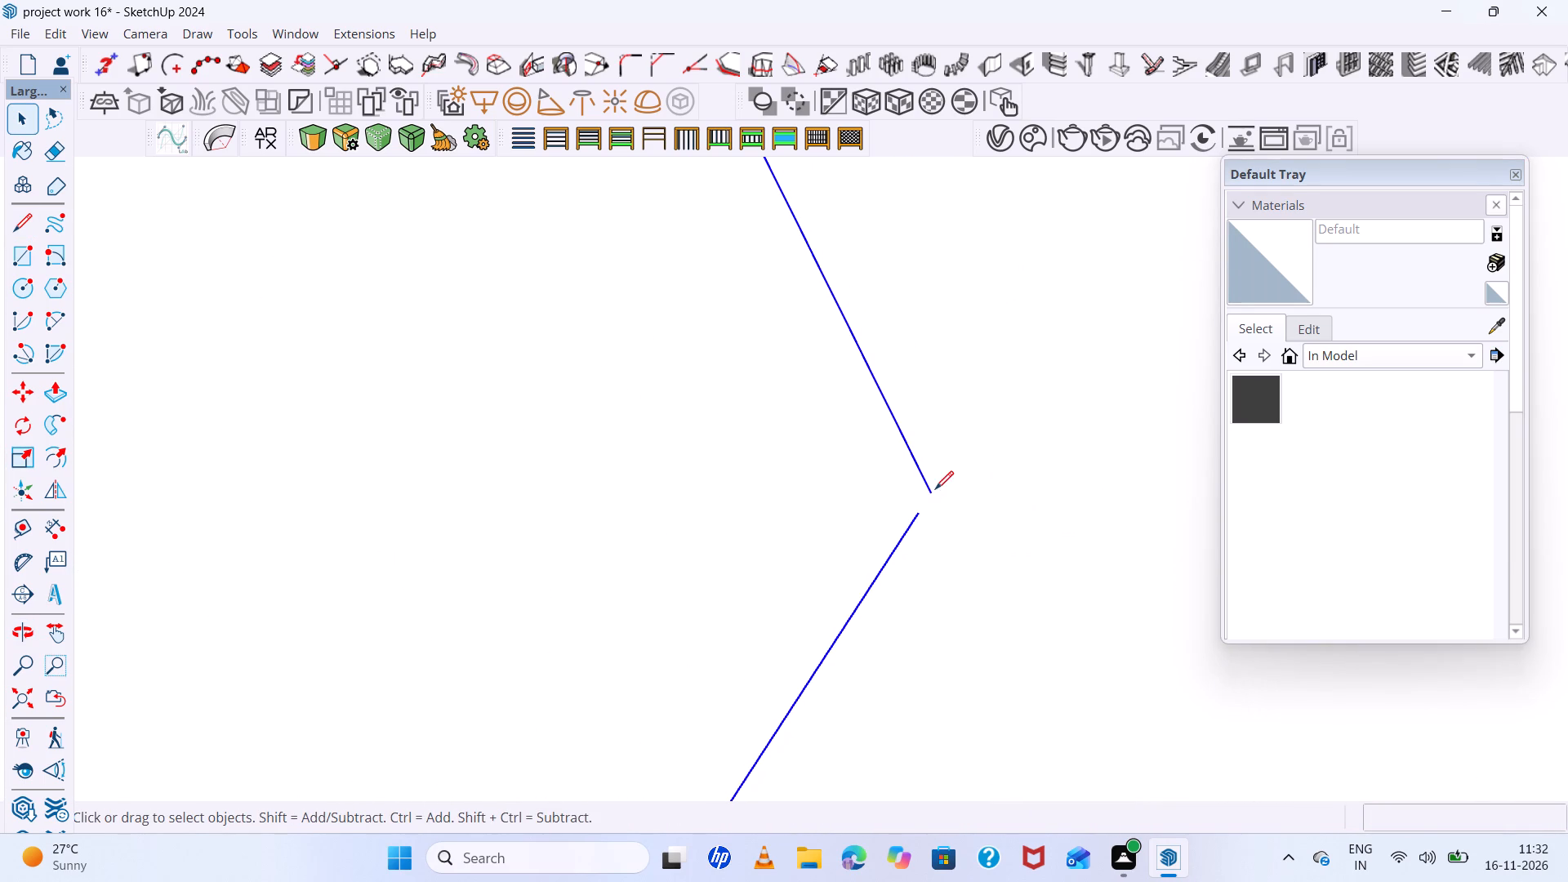
scroll(935, 489, up, 13)
click(926, 502)
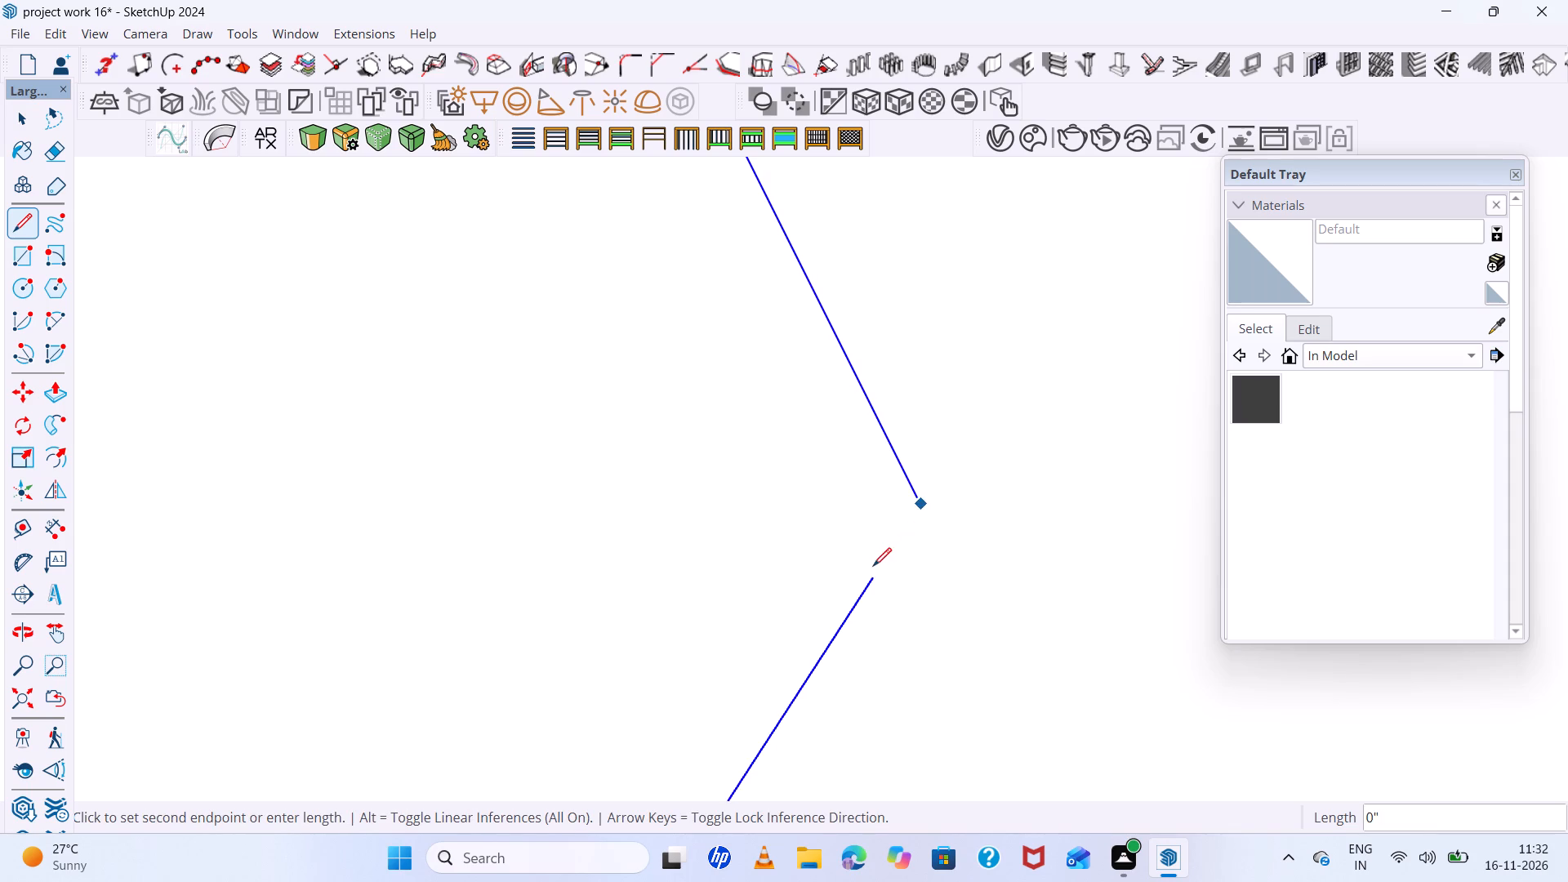
click(868, 577)
scroll(865, 577, down, 7)
key(space)
scroll(929, 559, down, 18)
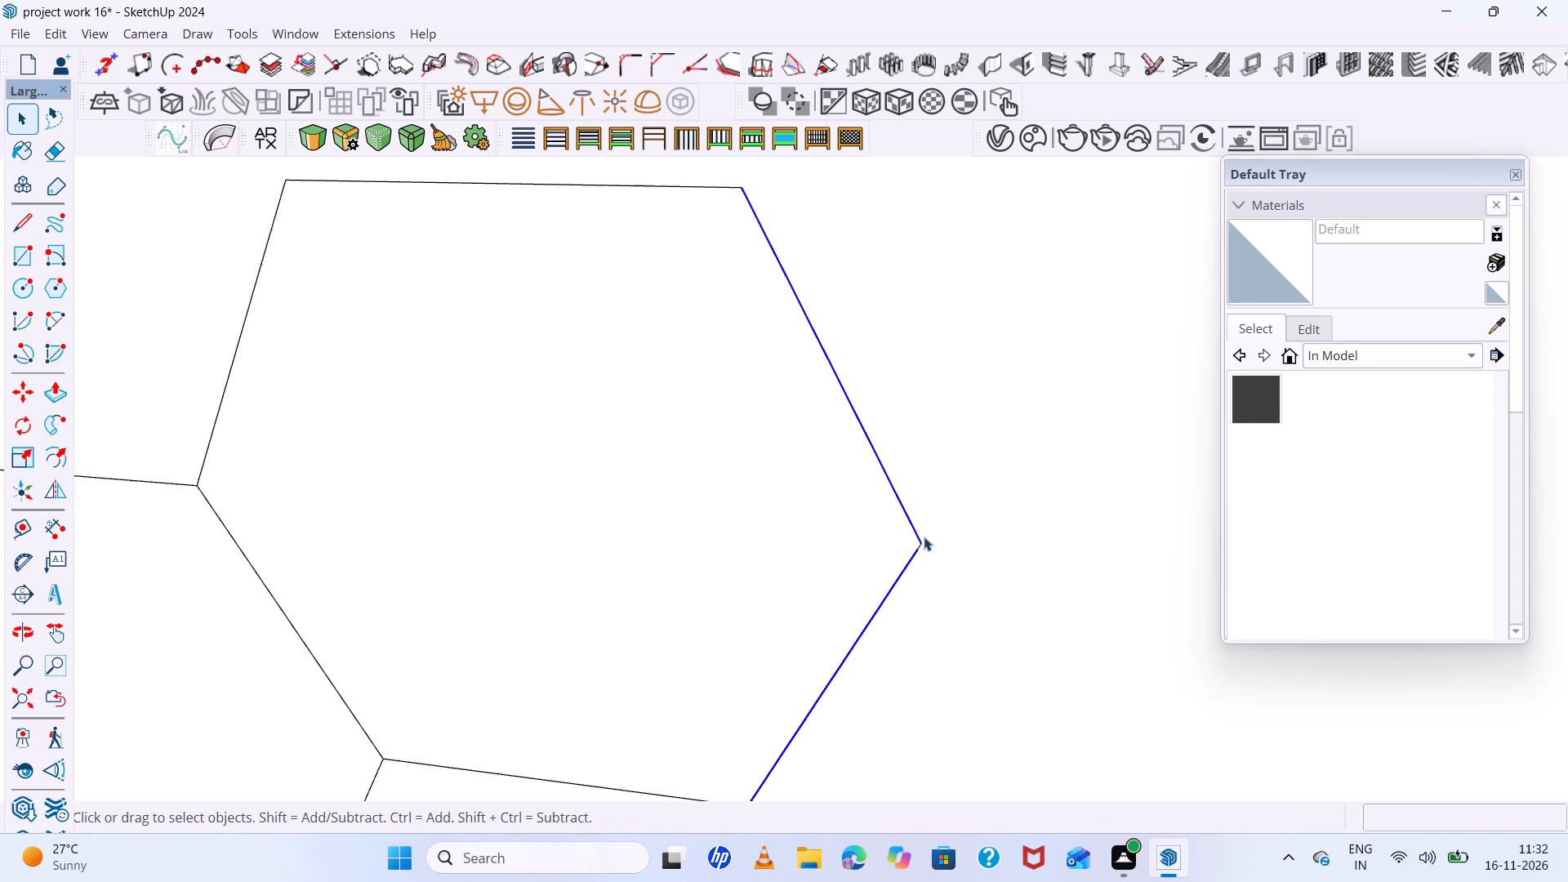
Select the panel face surrounding the new hexagon to check its outline, and compare the layout with the reference picture.
scroll(924, 537, down, 13)
click(1023, 555)
scroll(969, 561, down, 14)
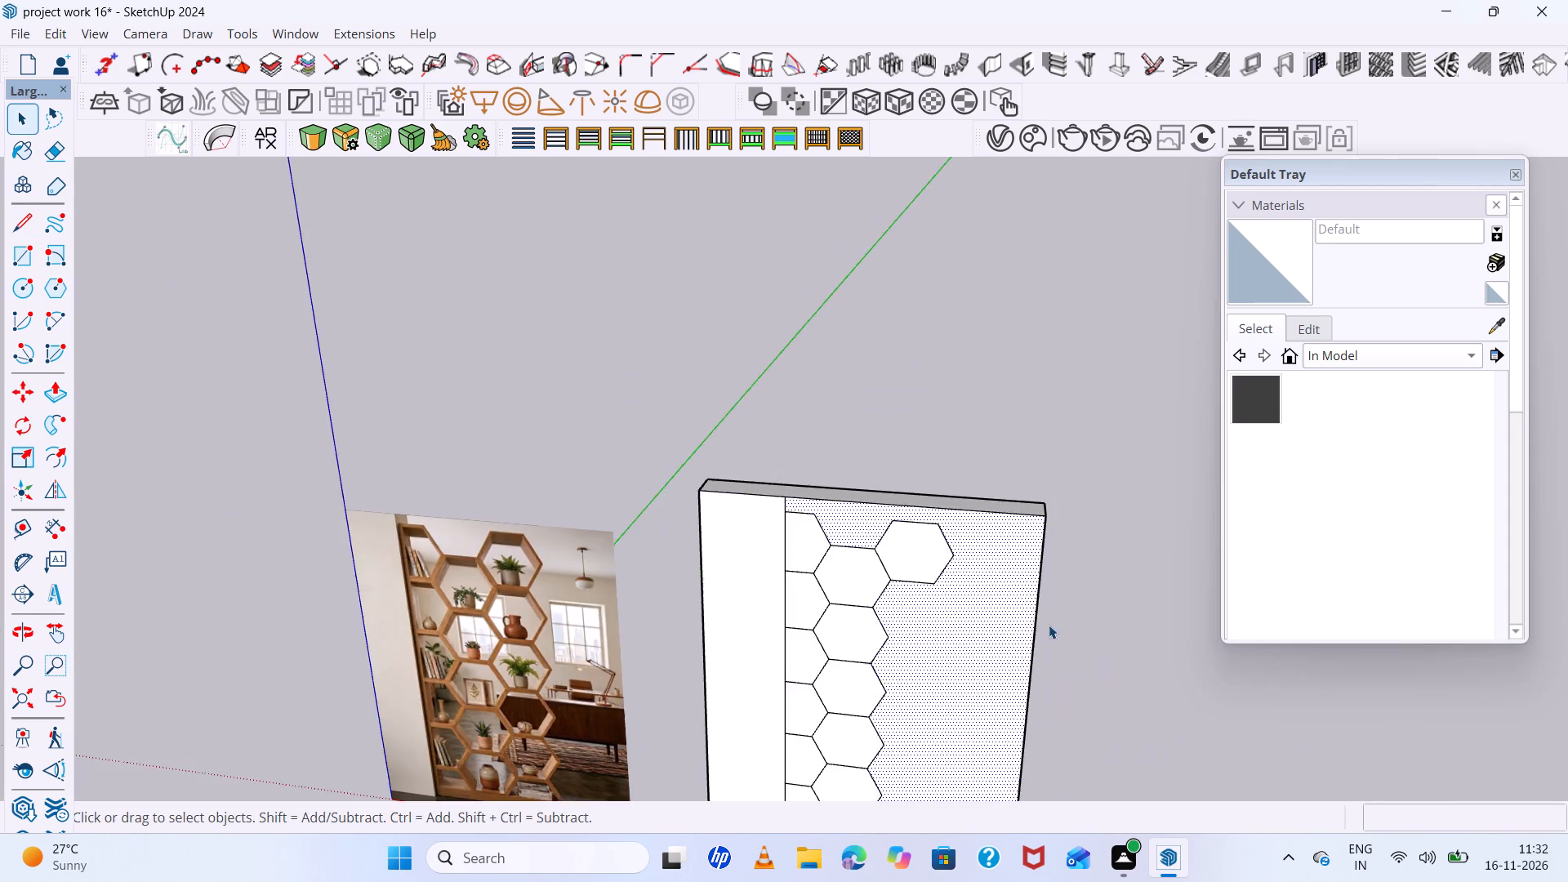
middle_drag(1049, 625, 1031, 400)
scroll(916, 426, down, 6)
scroll(940, 517, up, 6)
scroll(938, 541, down, 6)
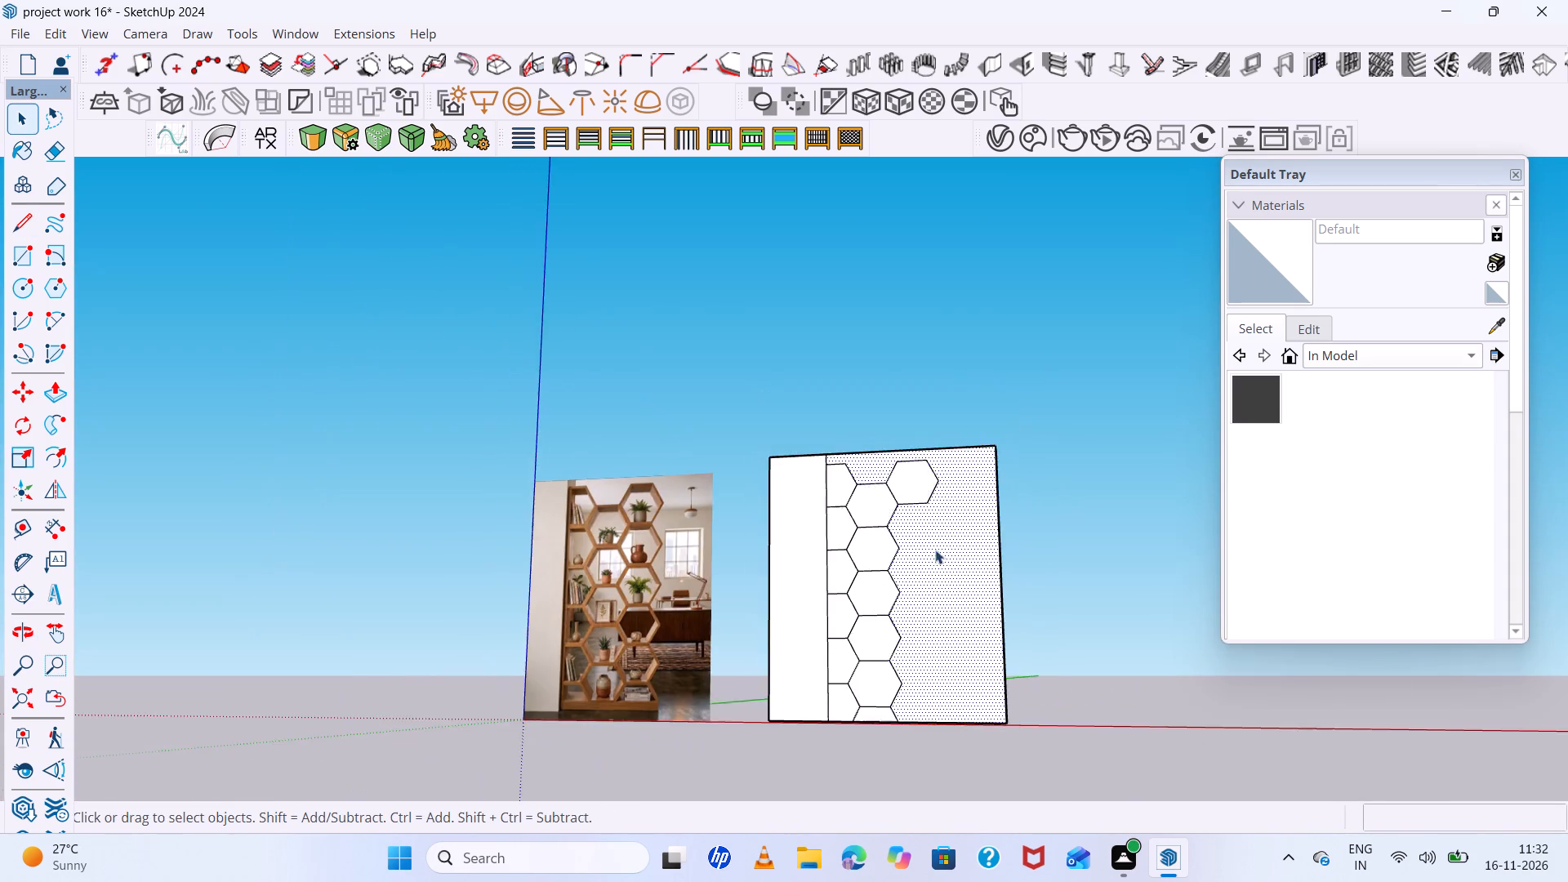
middle_drag(950, 563, 969, 561)
scroll(944, 515, up, 10)
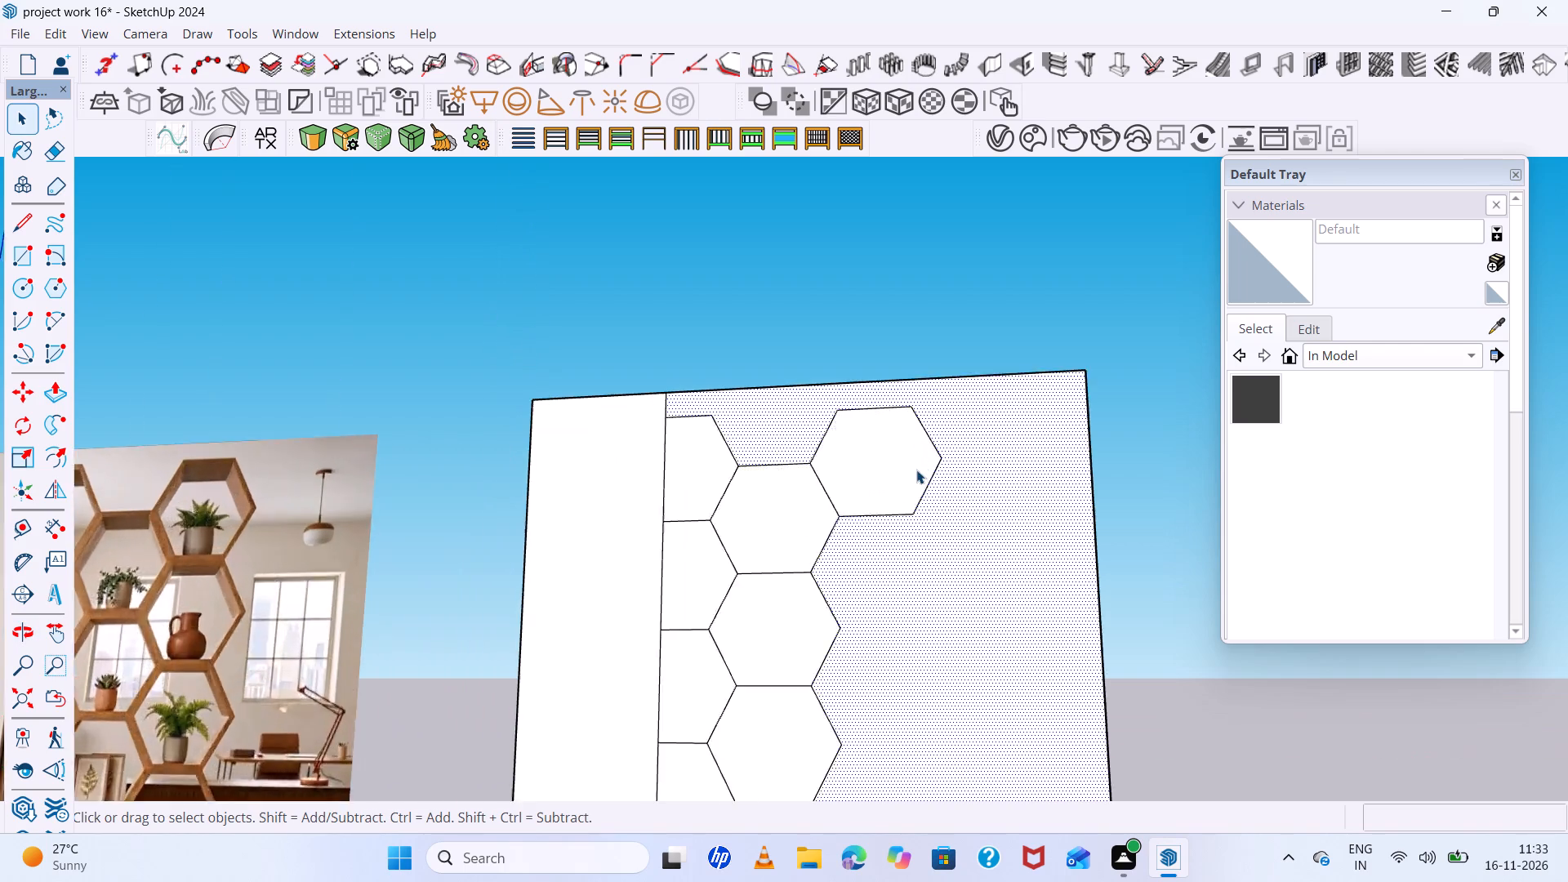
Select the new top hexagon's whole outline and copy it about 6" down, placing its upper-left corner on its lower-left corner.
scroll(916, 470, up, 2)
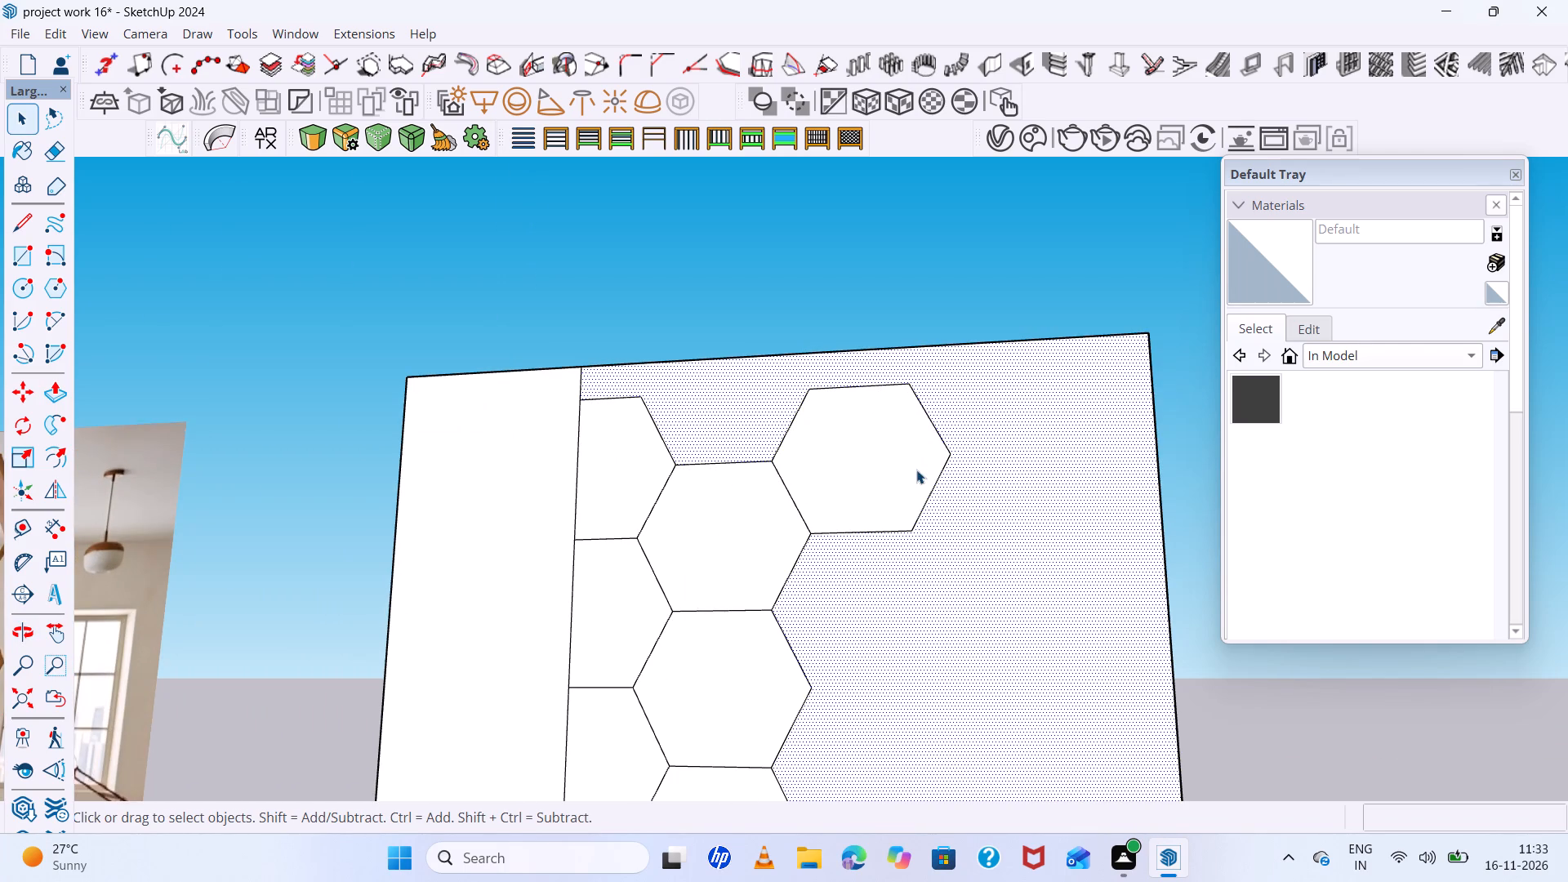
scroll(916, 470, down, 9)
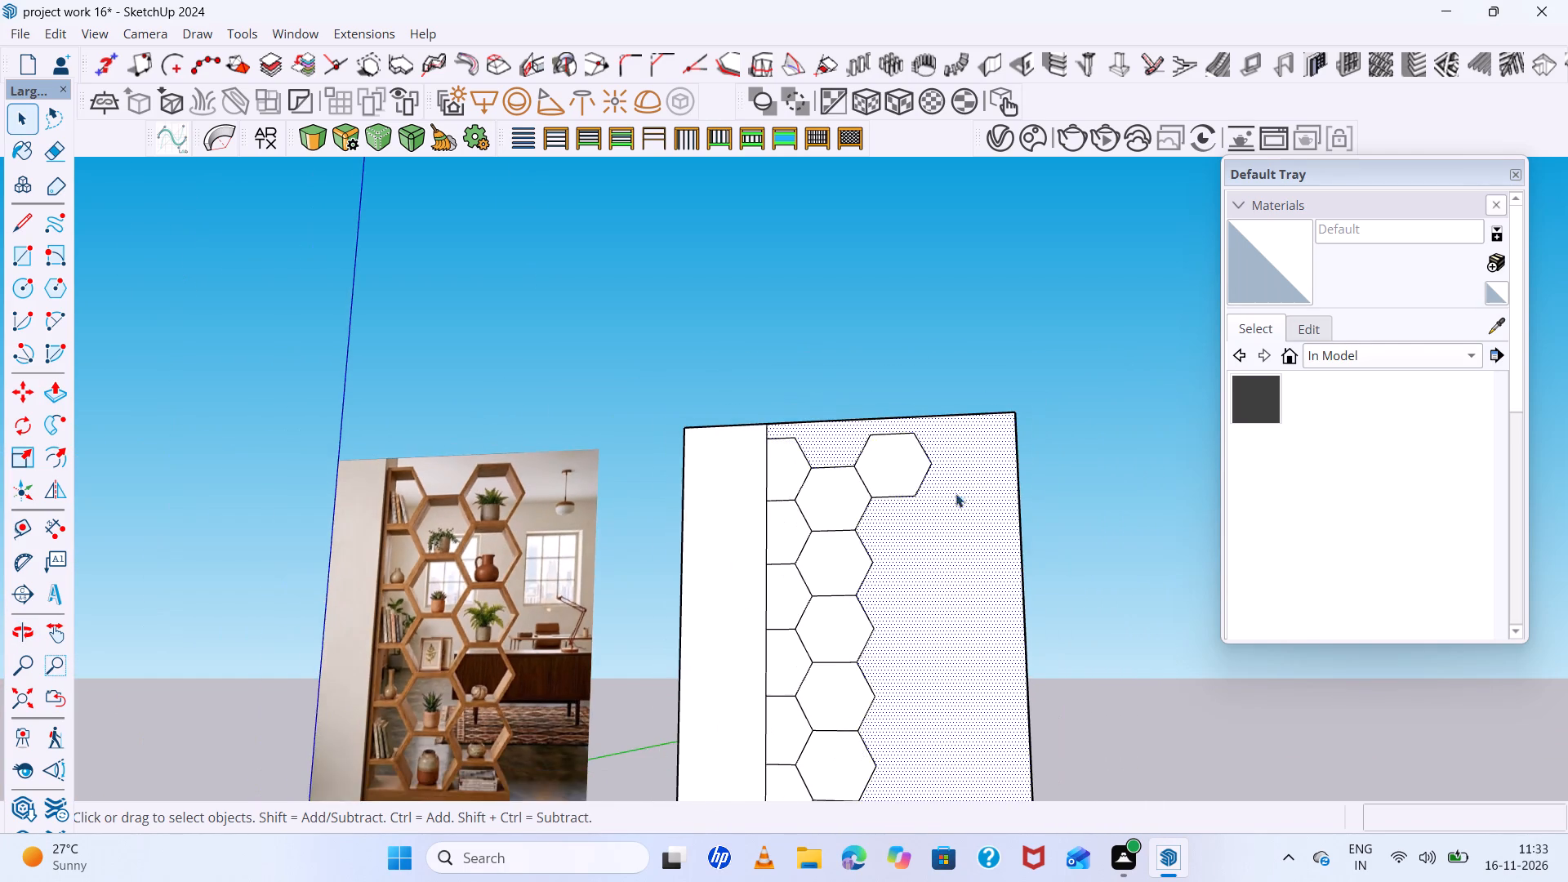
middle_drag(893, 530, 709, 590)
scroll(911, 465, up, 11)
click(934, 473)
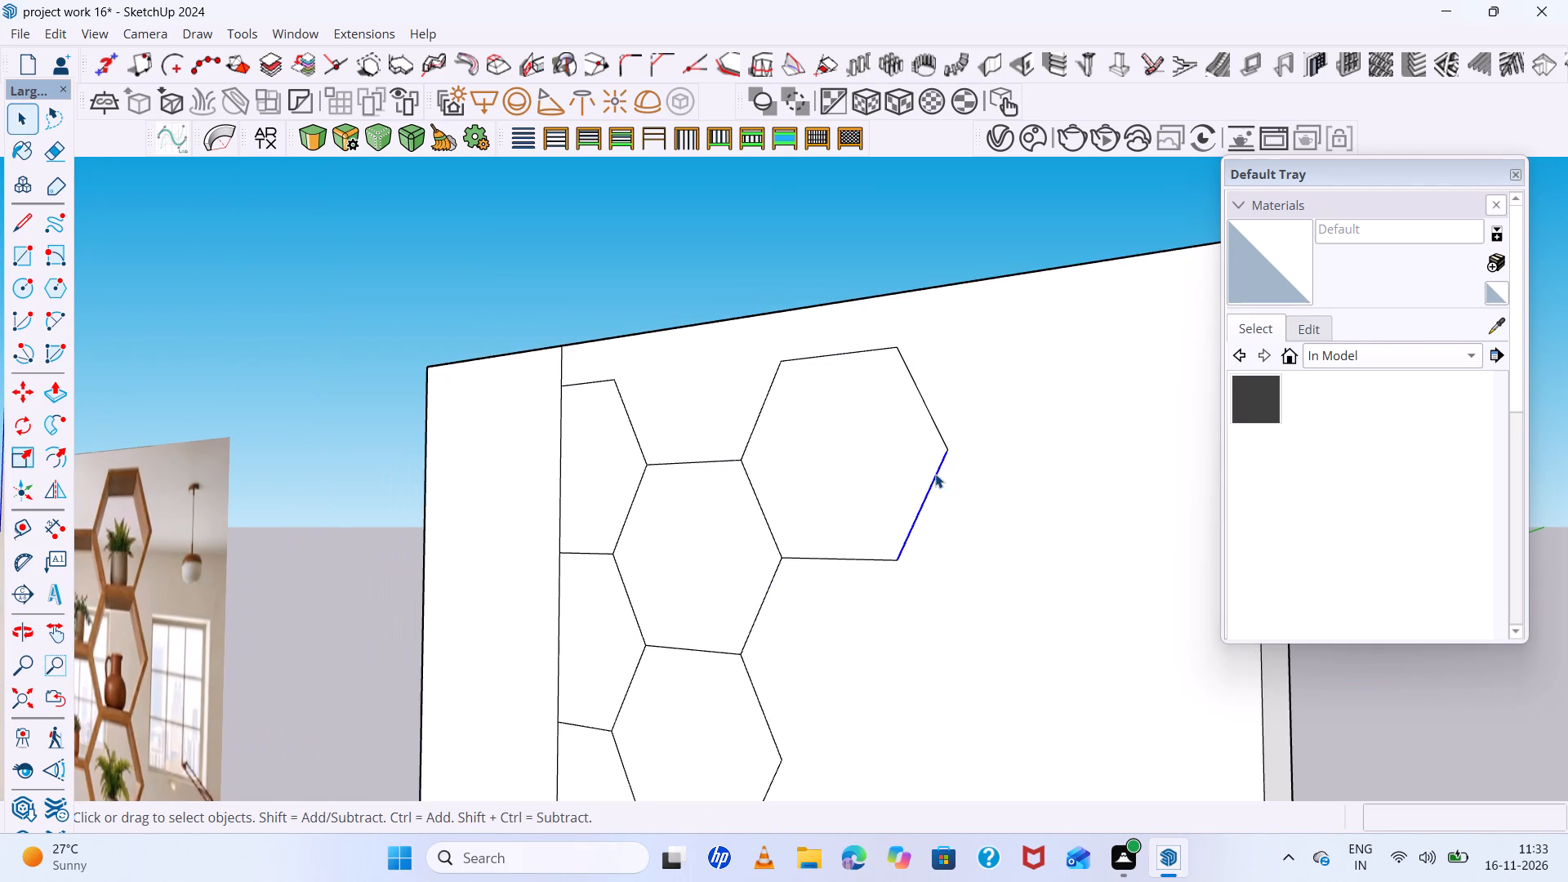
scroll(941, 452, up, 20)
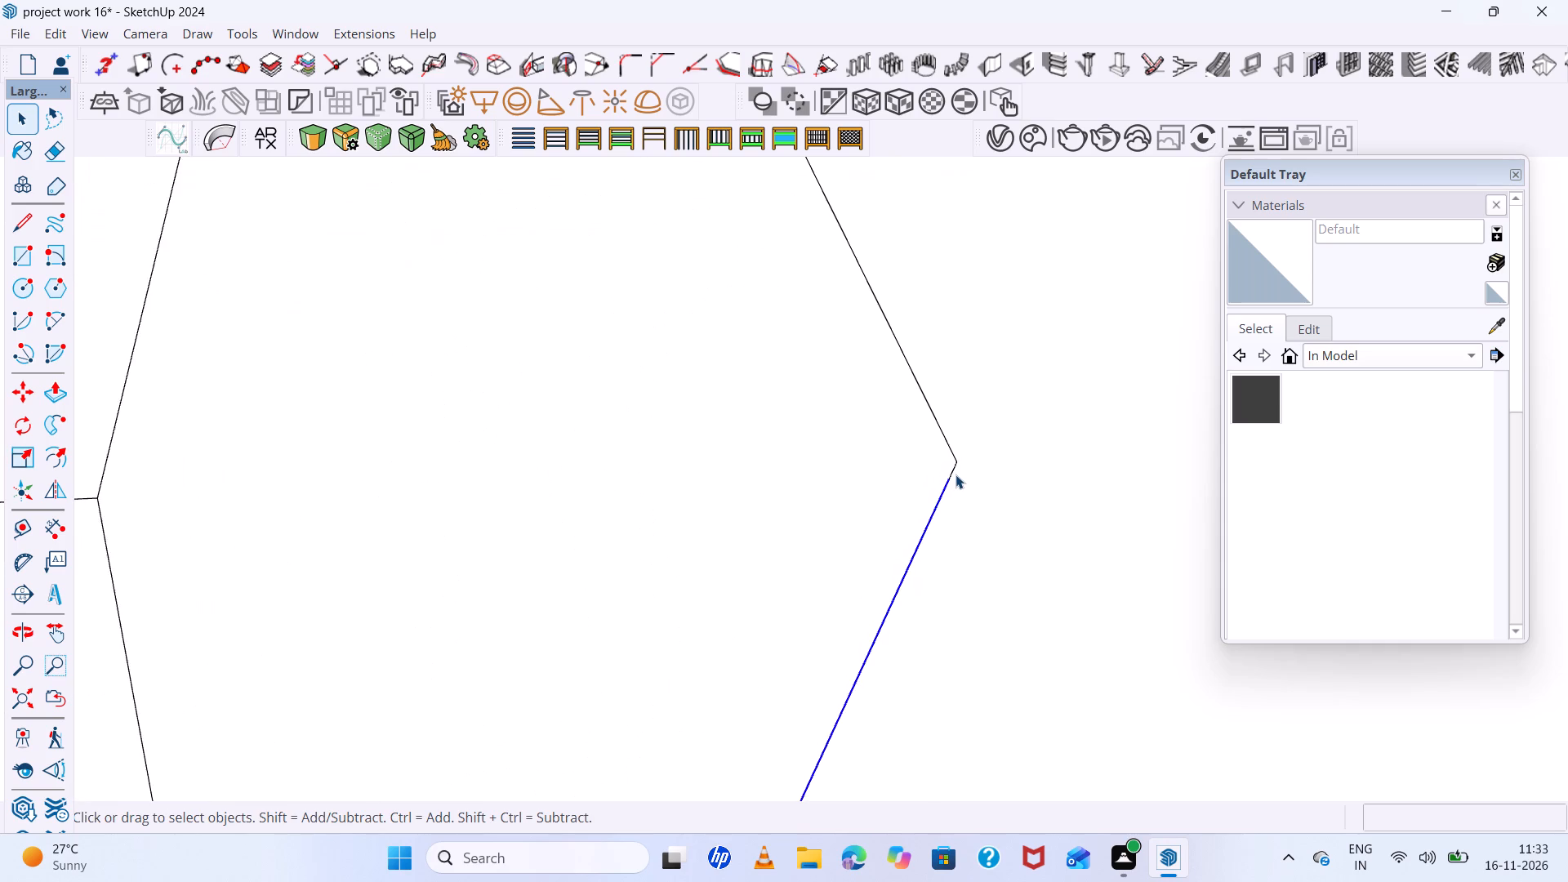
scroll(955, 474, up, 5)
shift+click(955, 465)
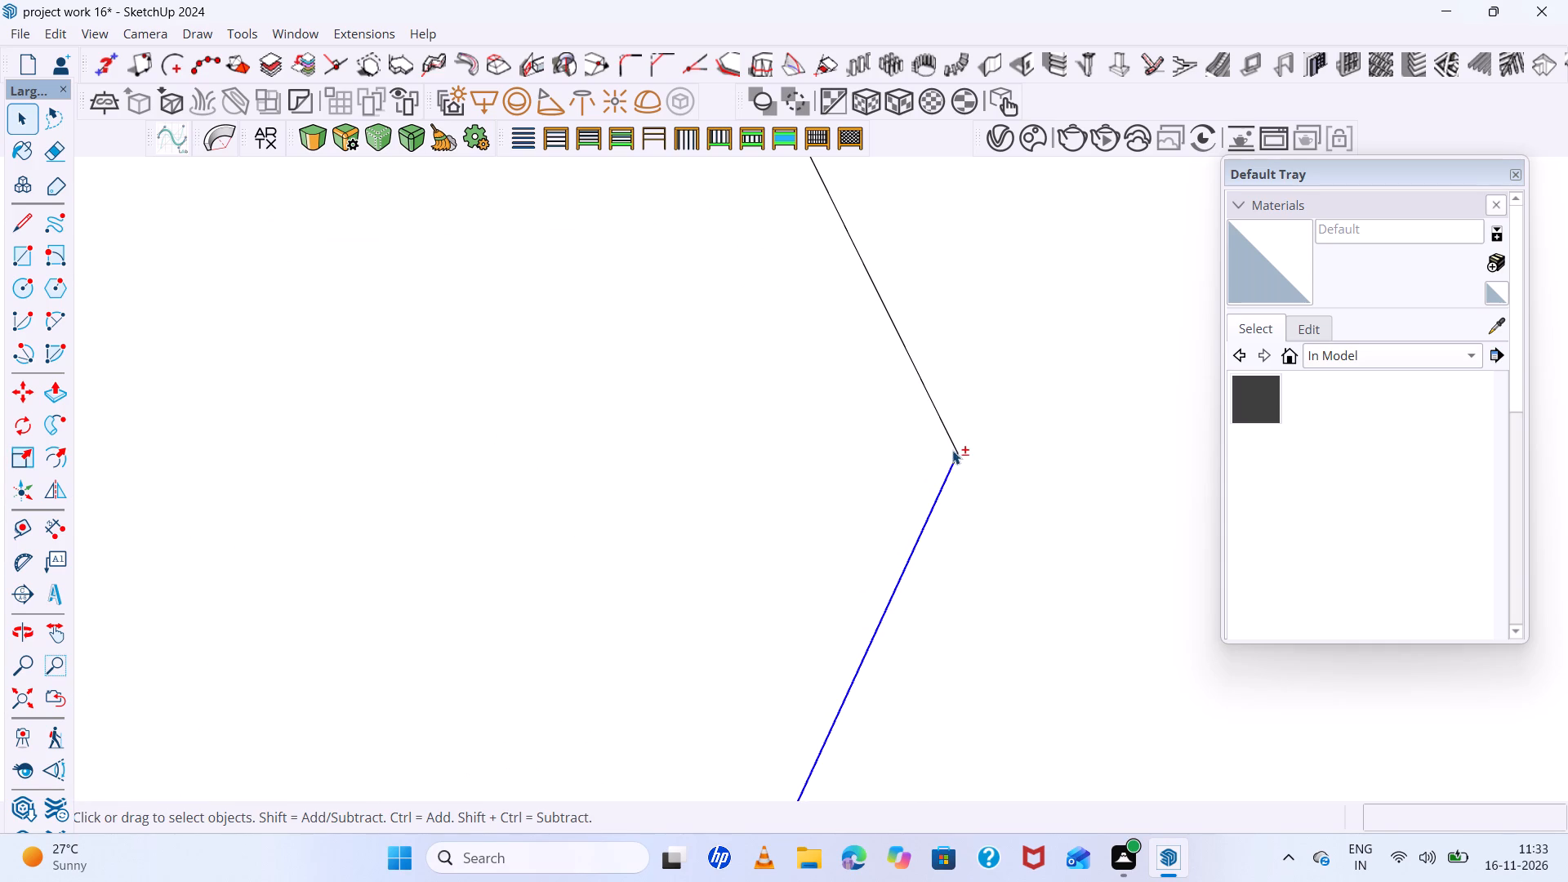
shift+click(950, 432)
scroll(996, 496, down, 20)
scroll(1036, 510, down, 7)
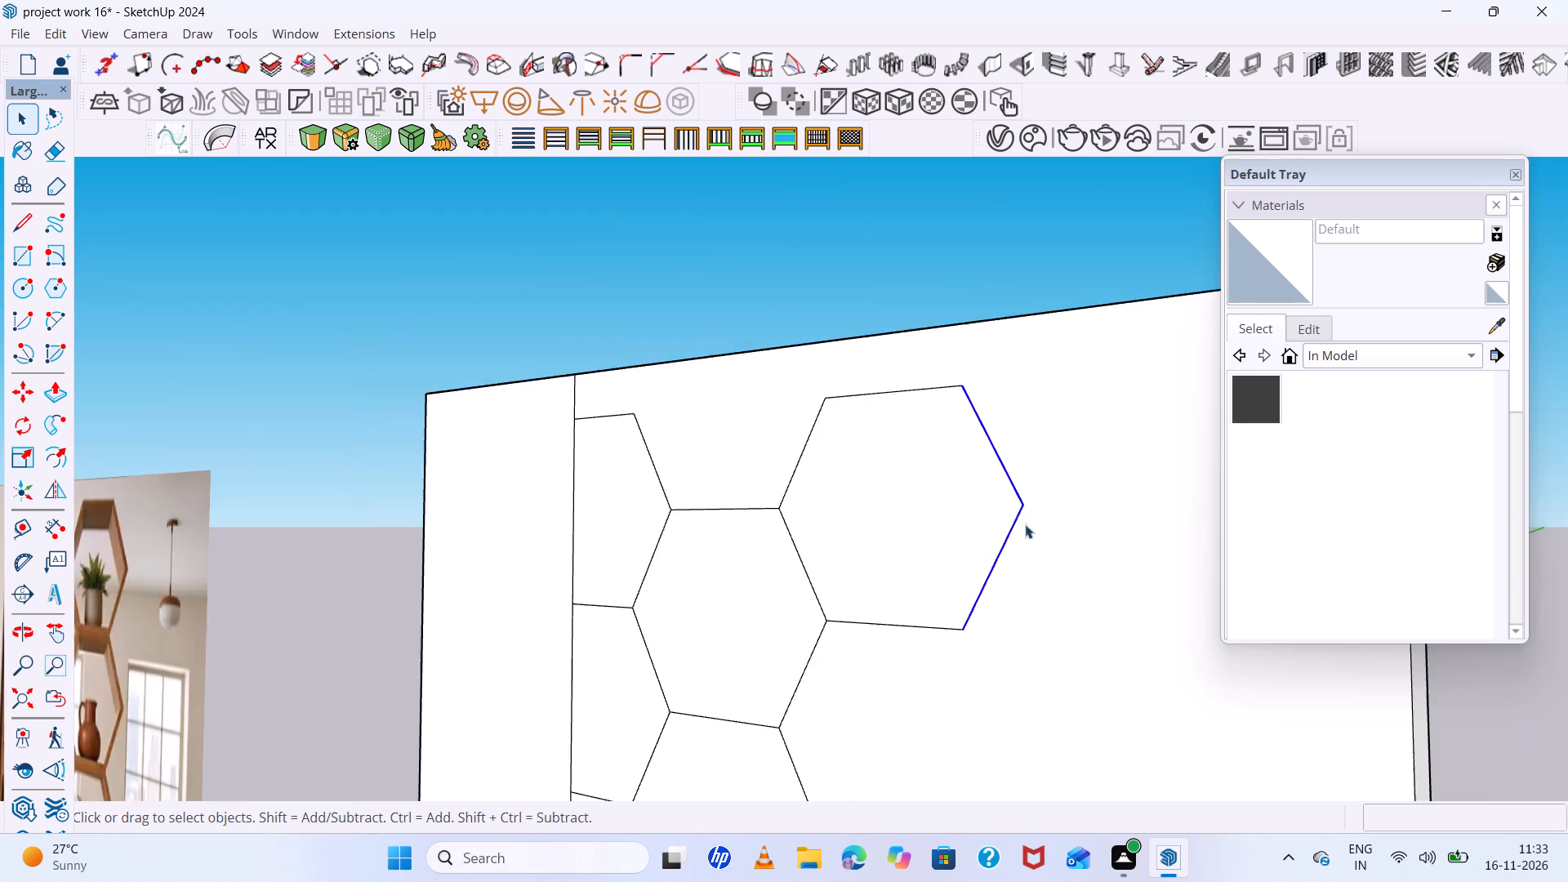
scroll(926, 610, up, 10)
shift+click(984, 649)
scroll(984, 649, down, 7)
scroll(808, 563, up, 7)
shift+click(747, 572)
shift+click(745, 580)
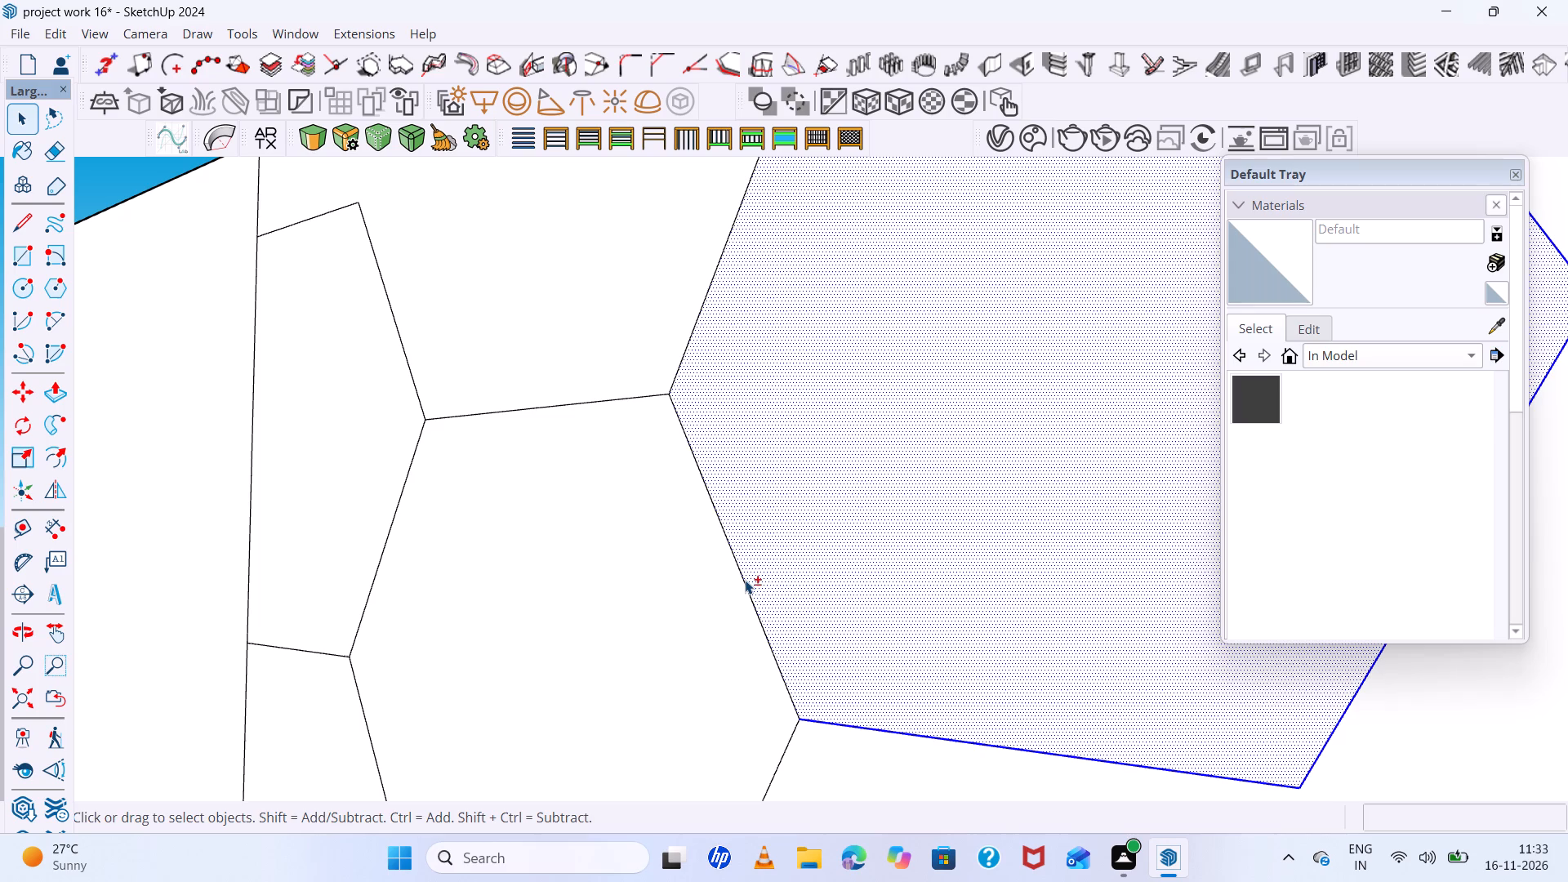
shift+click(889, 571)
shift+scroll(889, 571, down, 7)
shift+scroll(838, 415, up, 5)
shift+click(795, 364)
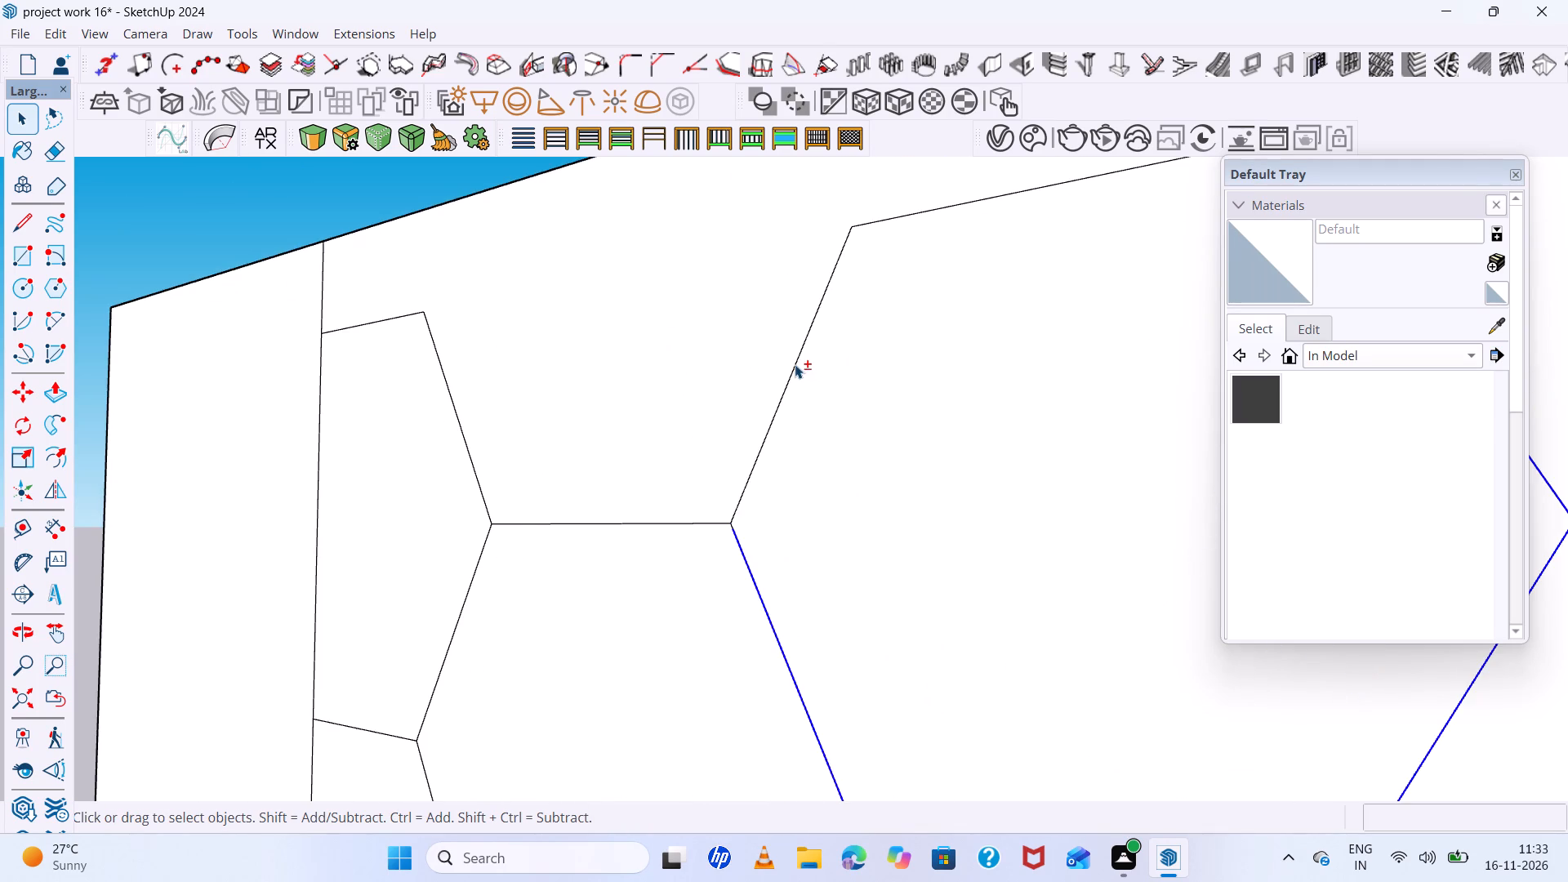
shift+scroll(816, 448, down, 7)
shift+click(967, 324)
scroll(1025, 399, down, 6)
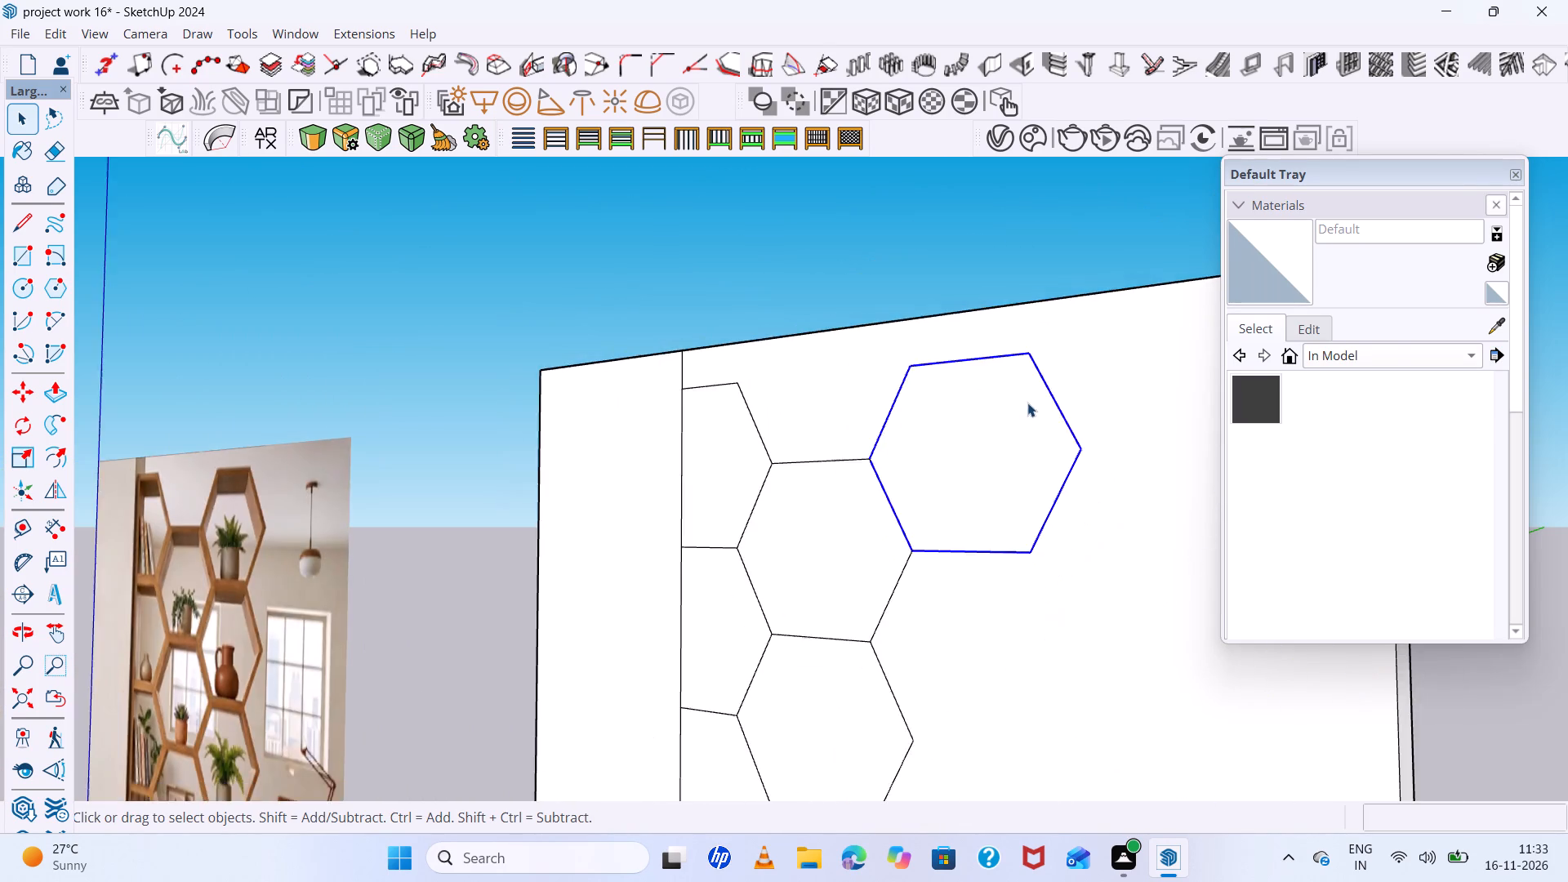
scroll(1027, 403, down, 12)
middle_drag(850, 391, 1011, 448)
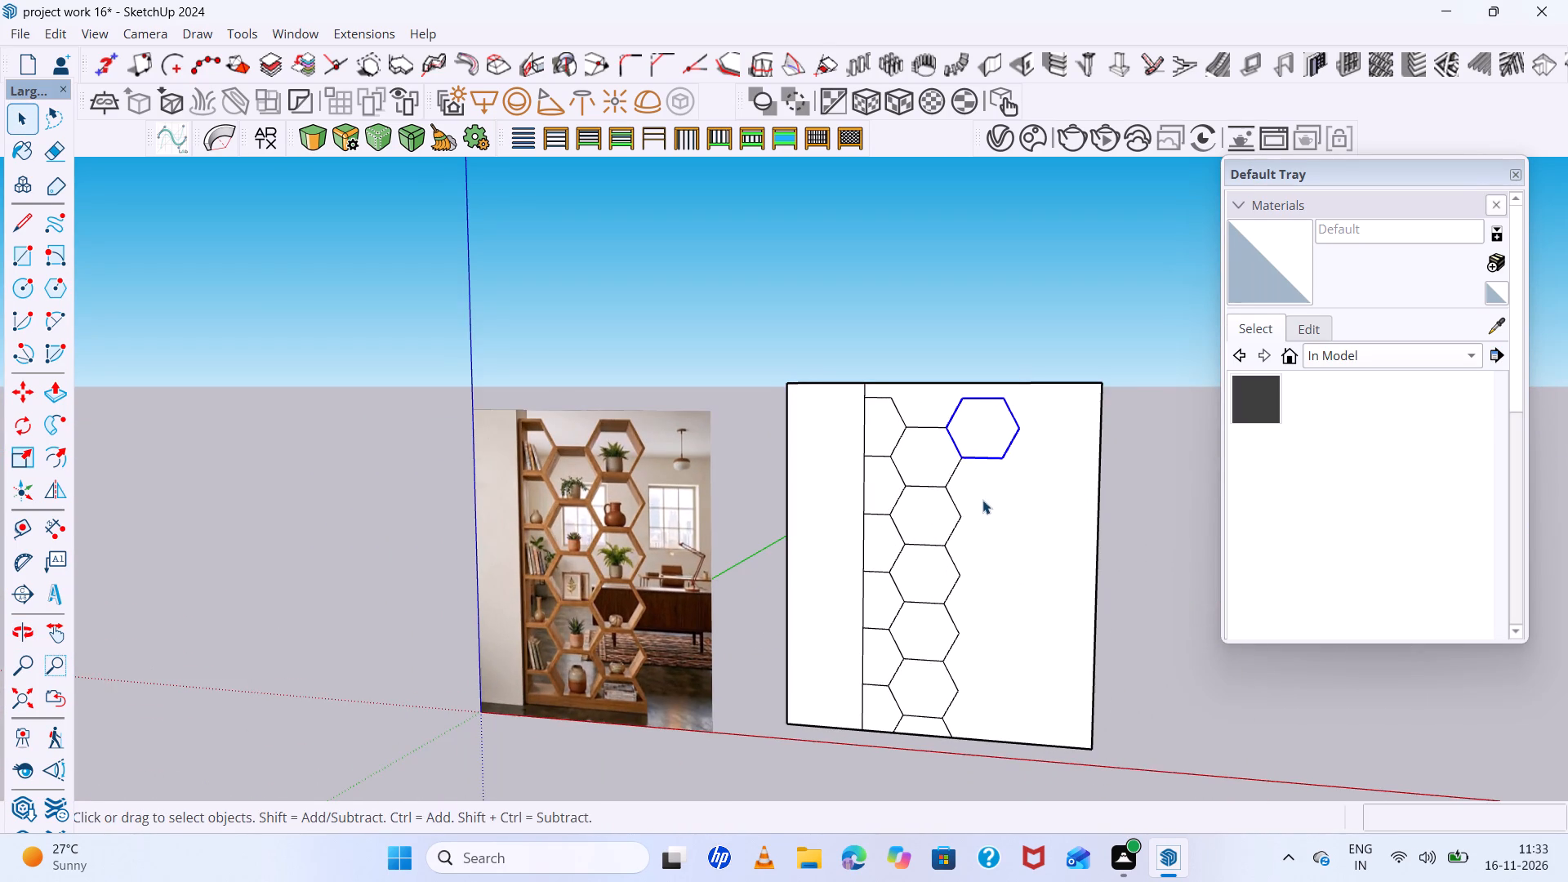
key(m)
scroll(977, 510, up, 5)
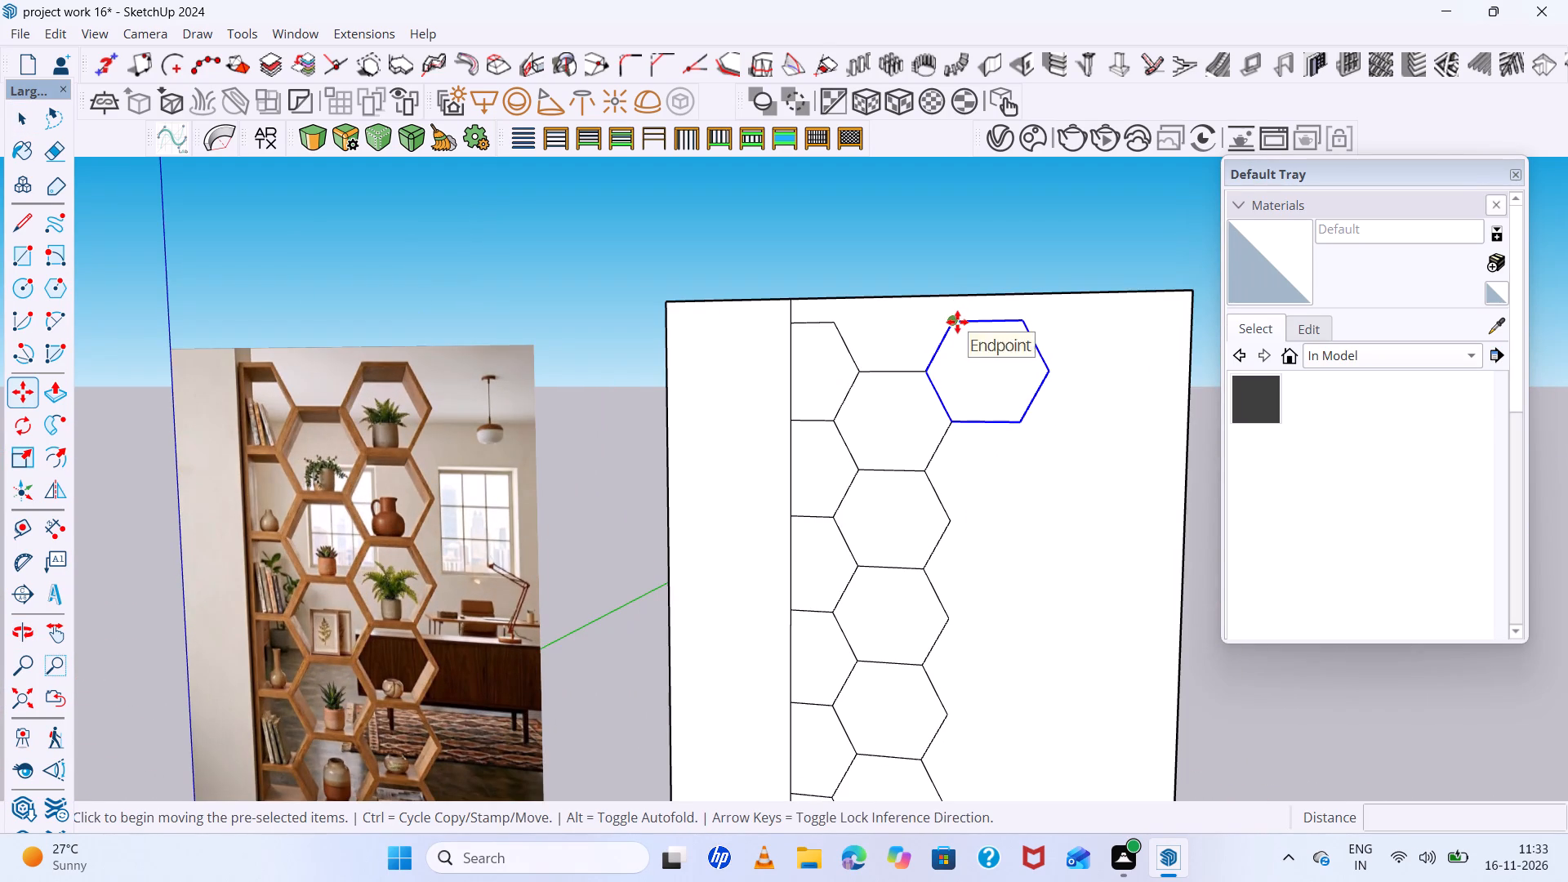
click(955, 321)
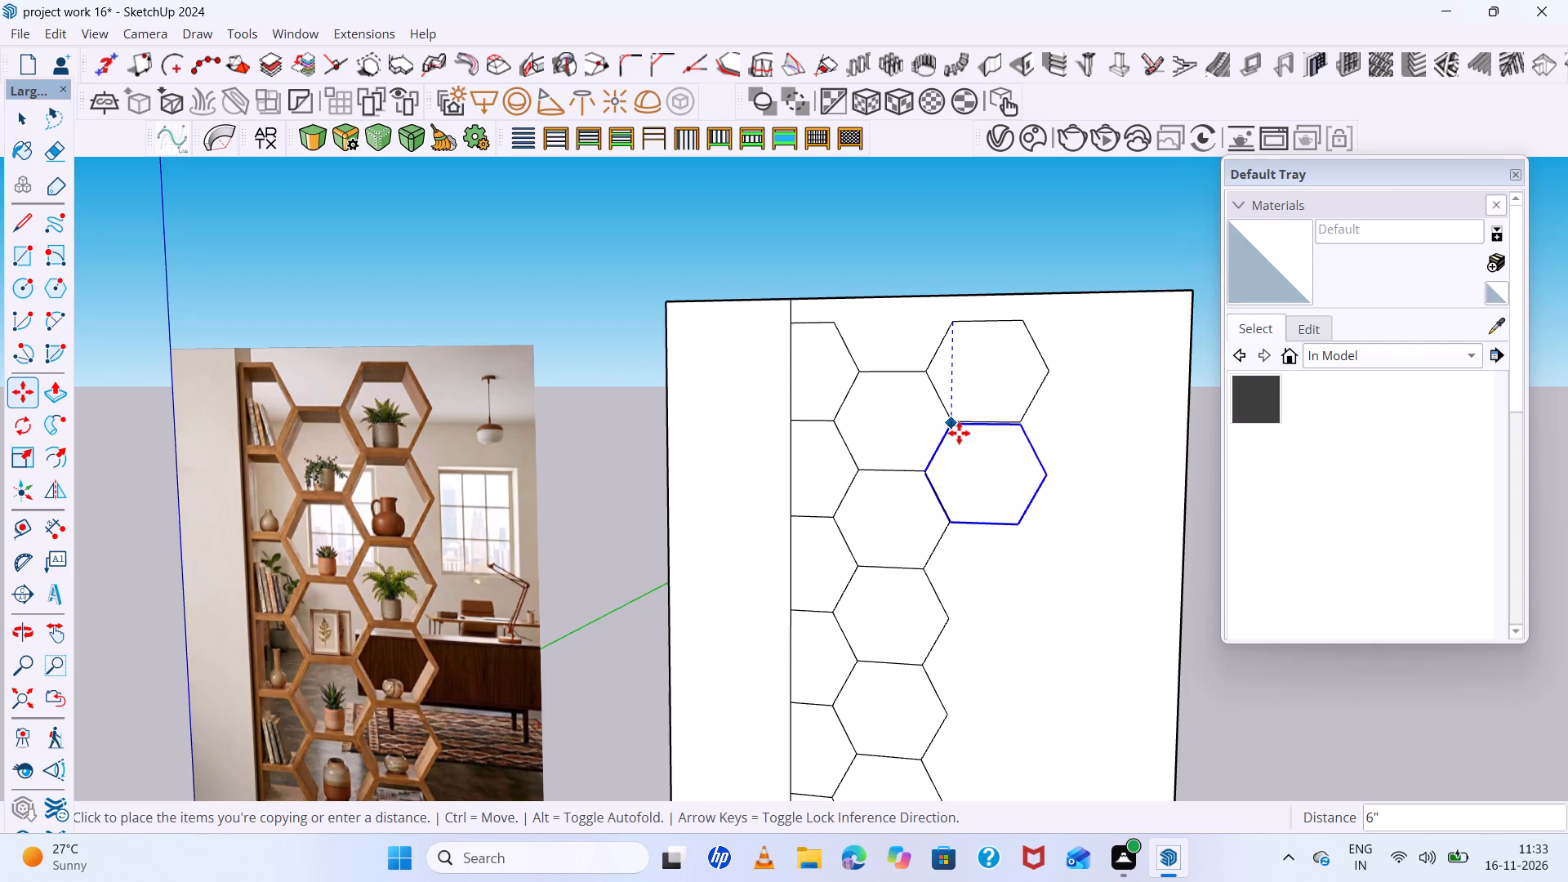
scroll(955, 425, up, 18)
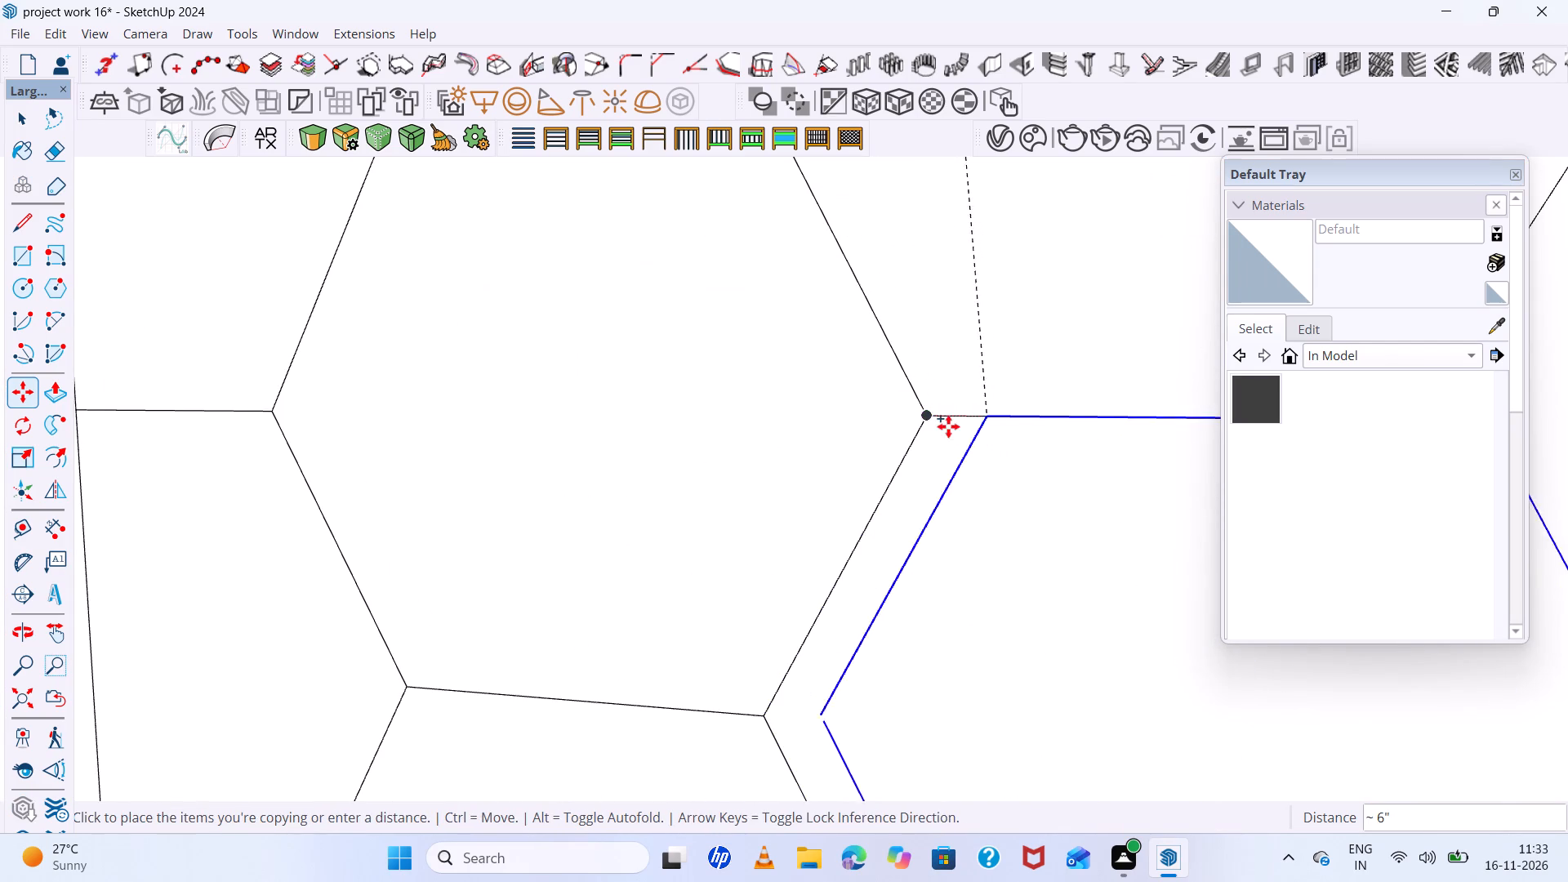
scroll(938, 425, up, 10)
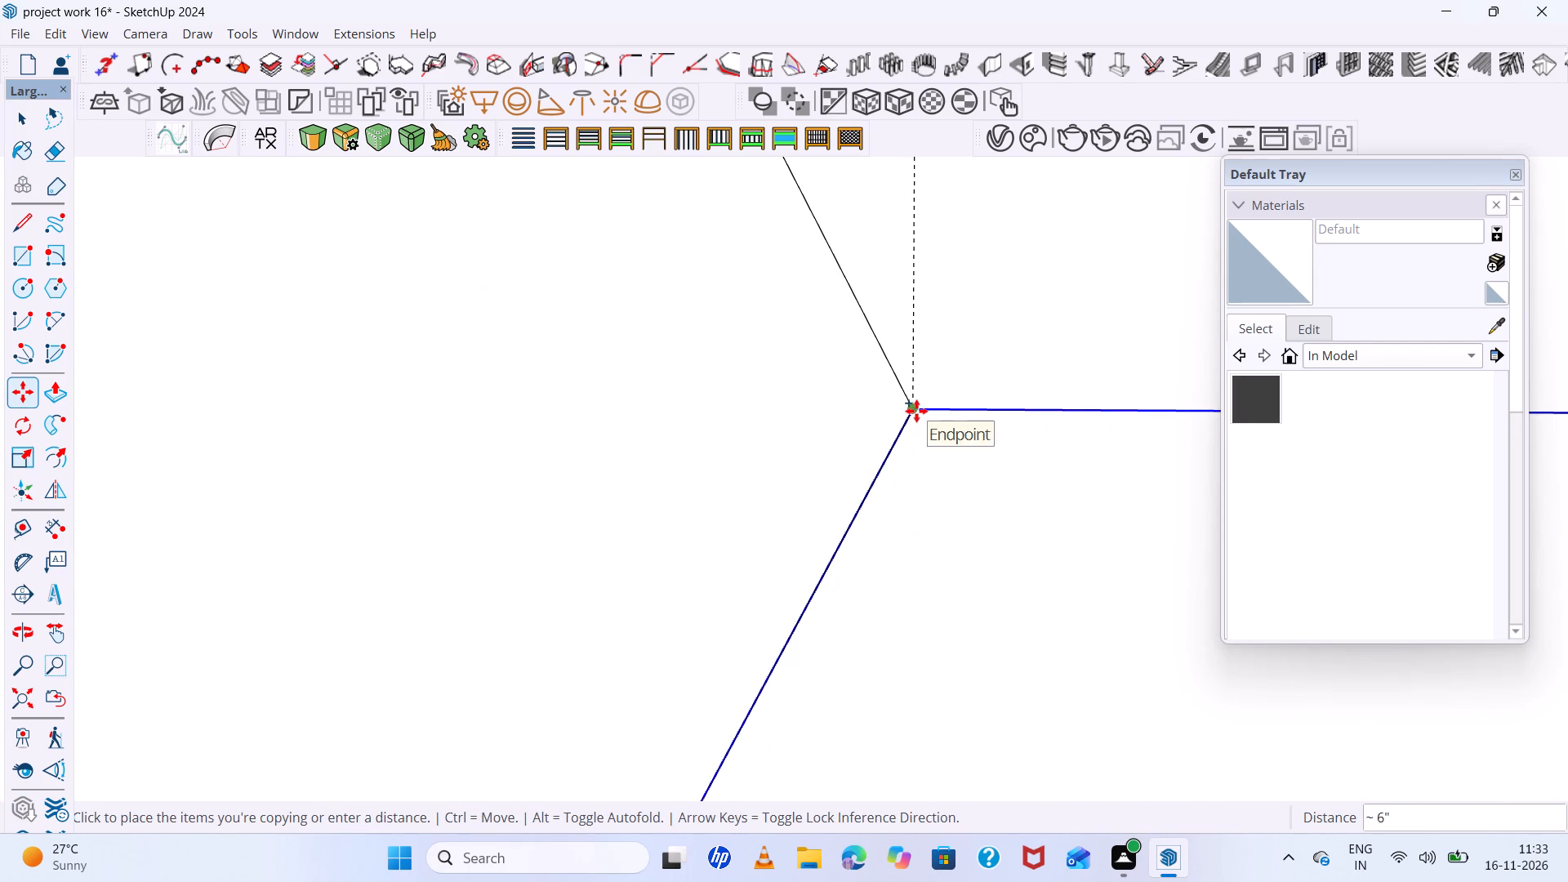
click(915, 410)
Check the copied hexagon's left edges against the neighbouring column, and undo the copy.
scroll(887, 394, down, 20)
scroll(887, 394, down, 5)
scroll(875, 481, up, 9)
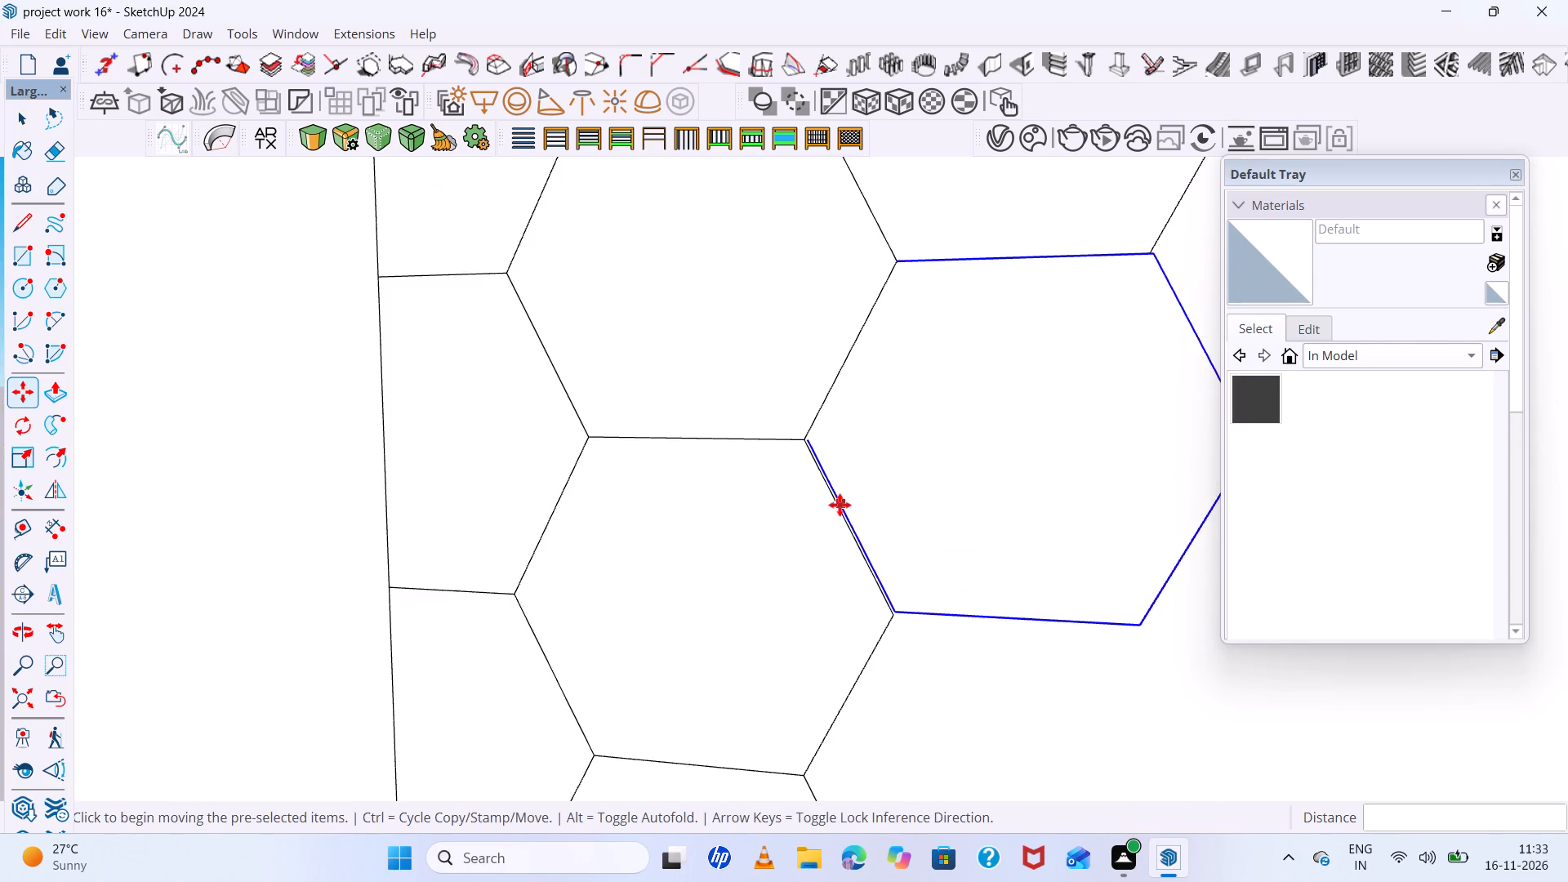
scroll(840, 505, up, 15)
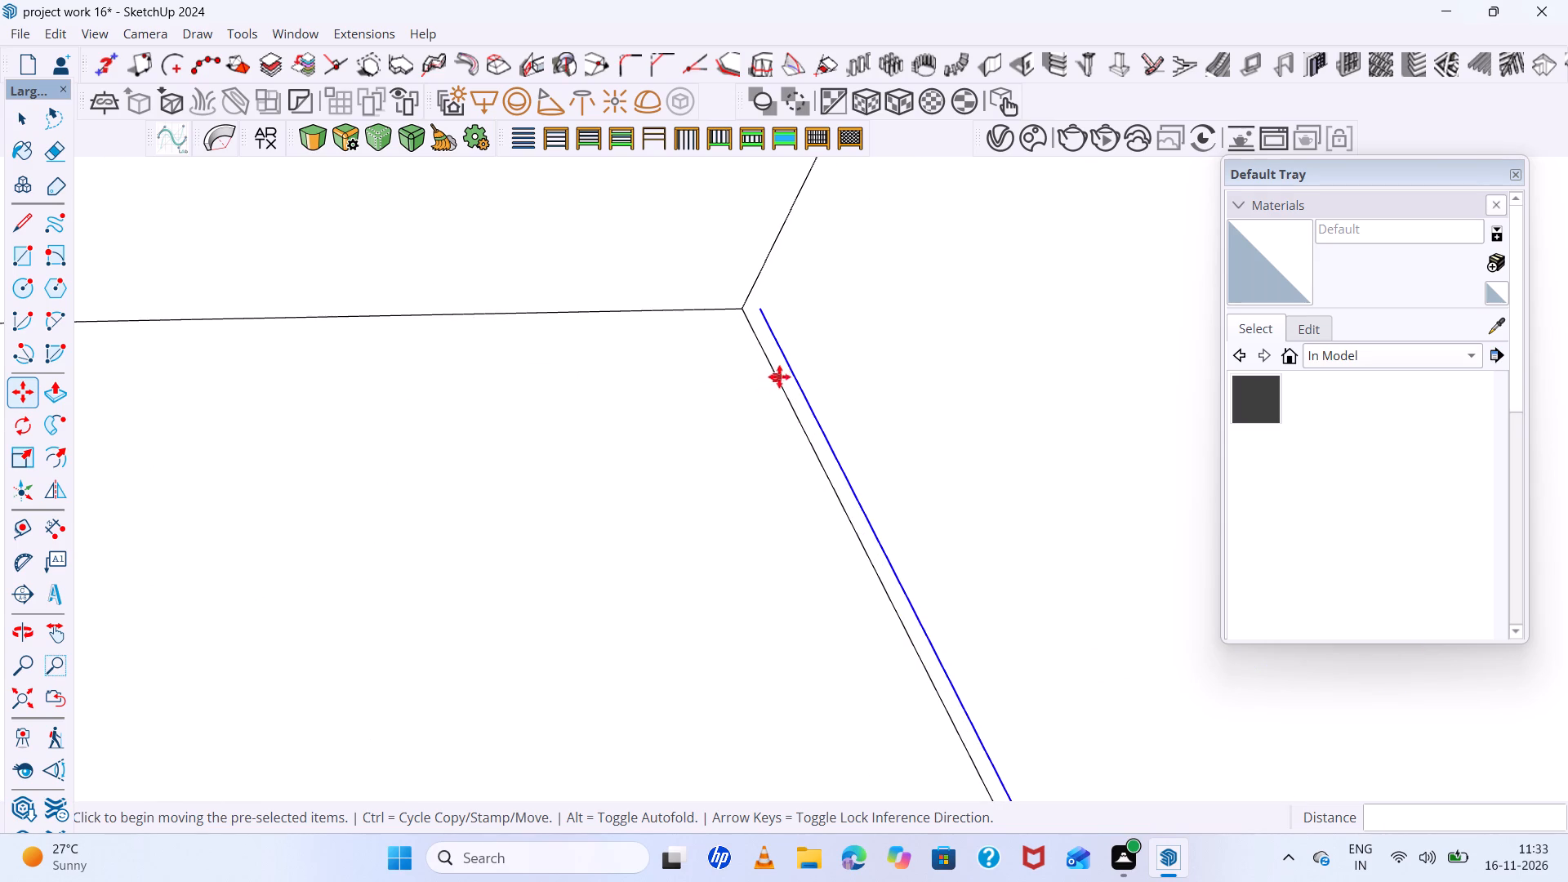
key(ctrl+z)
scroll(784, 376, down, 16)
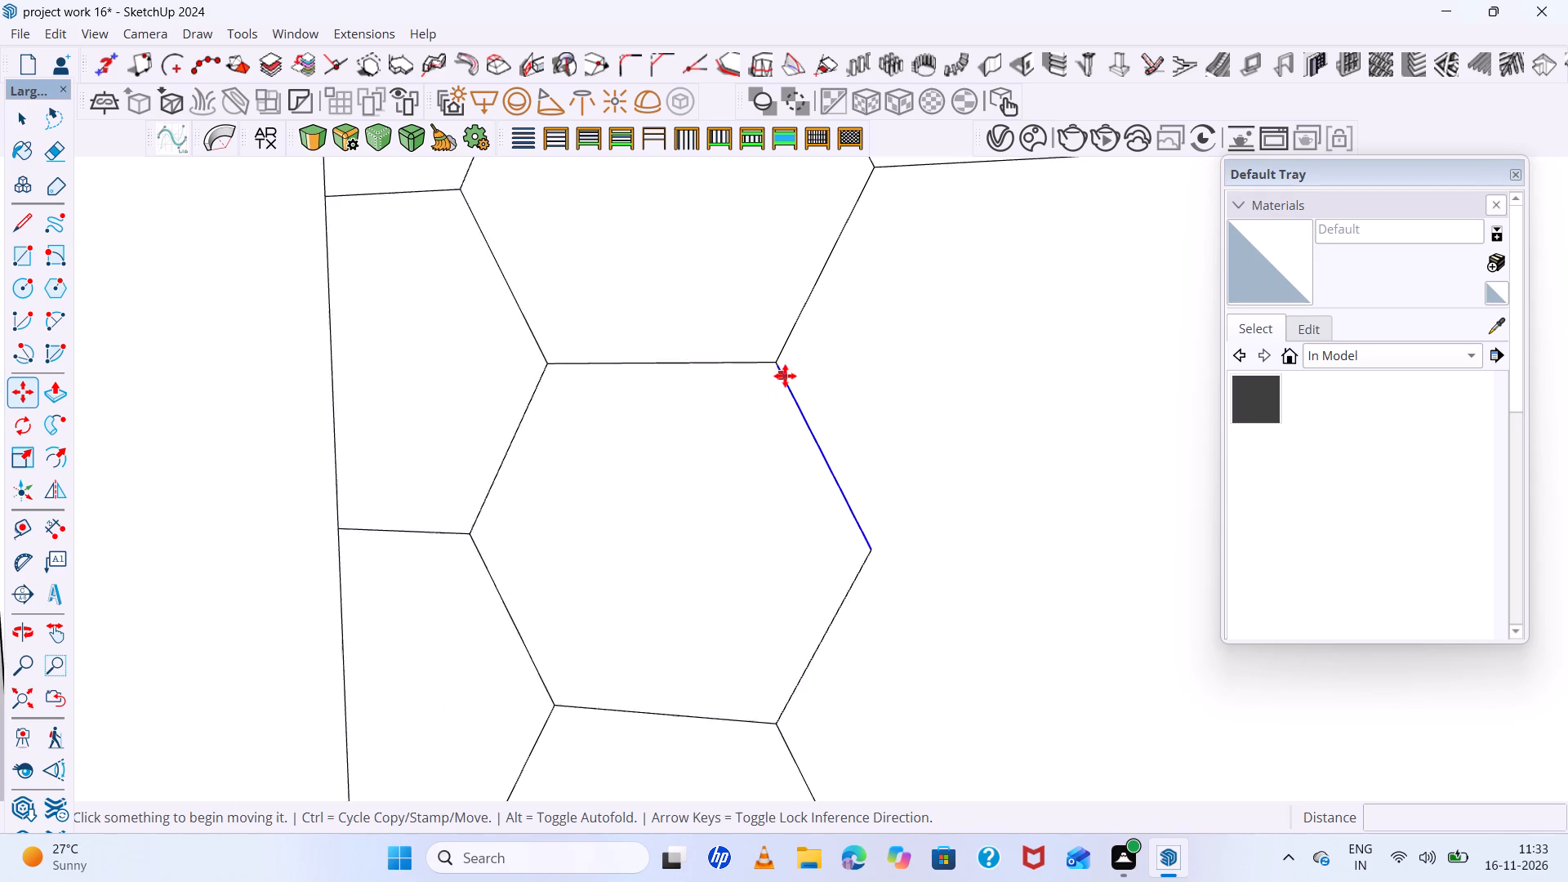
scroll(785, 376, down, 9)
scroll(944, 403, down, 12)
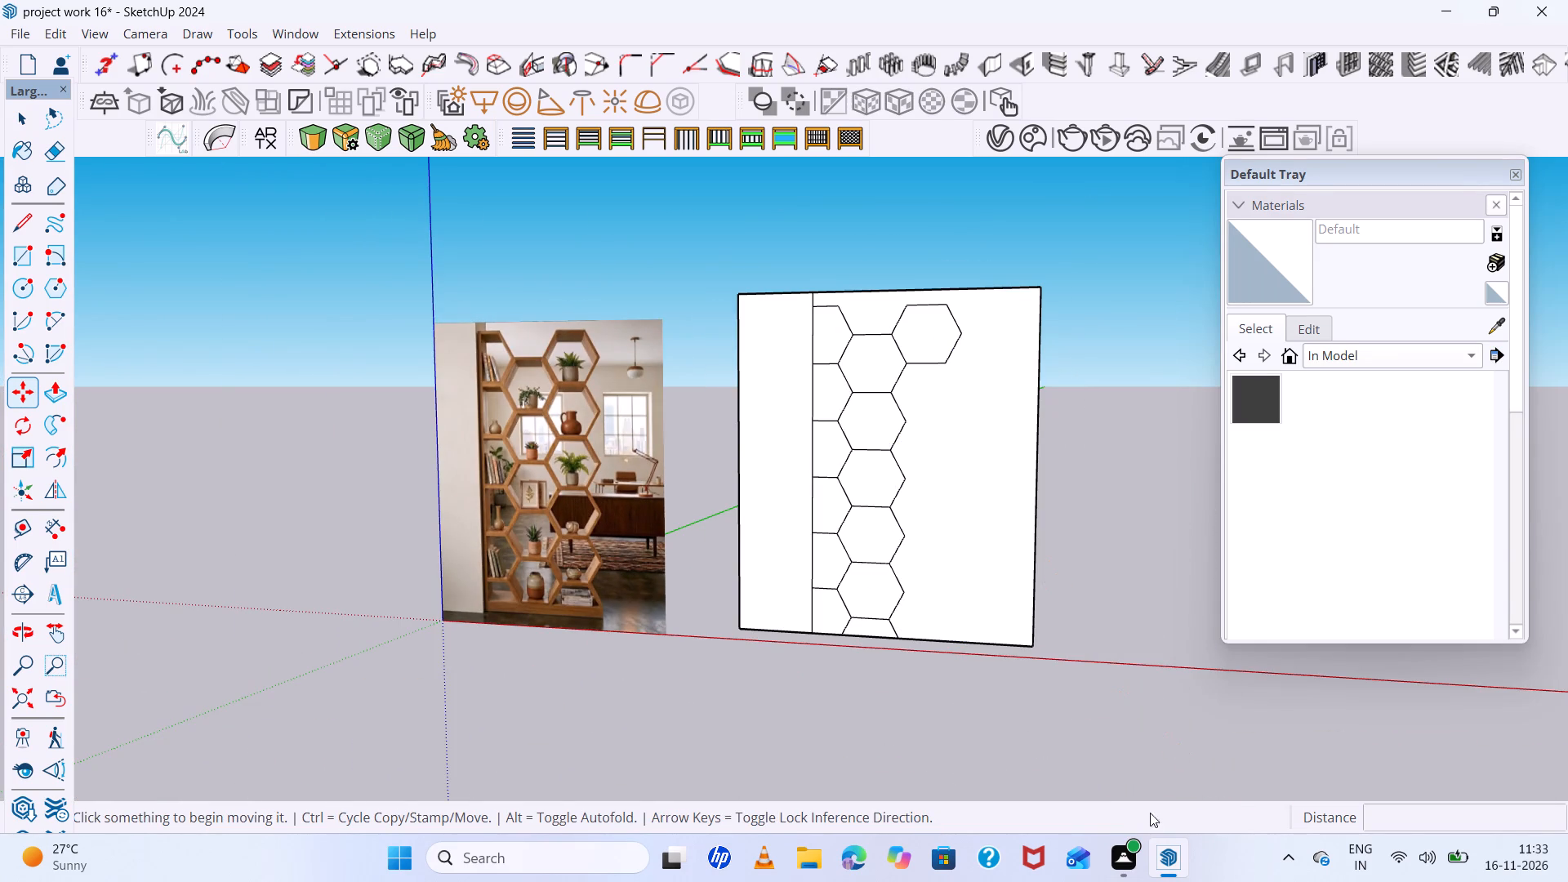
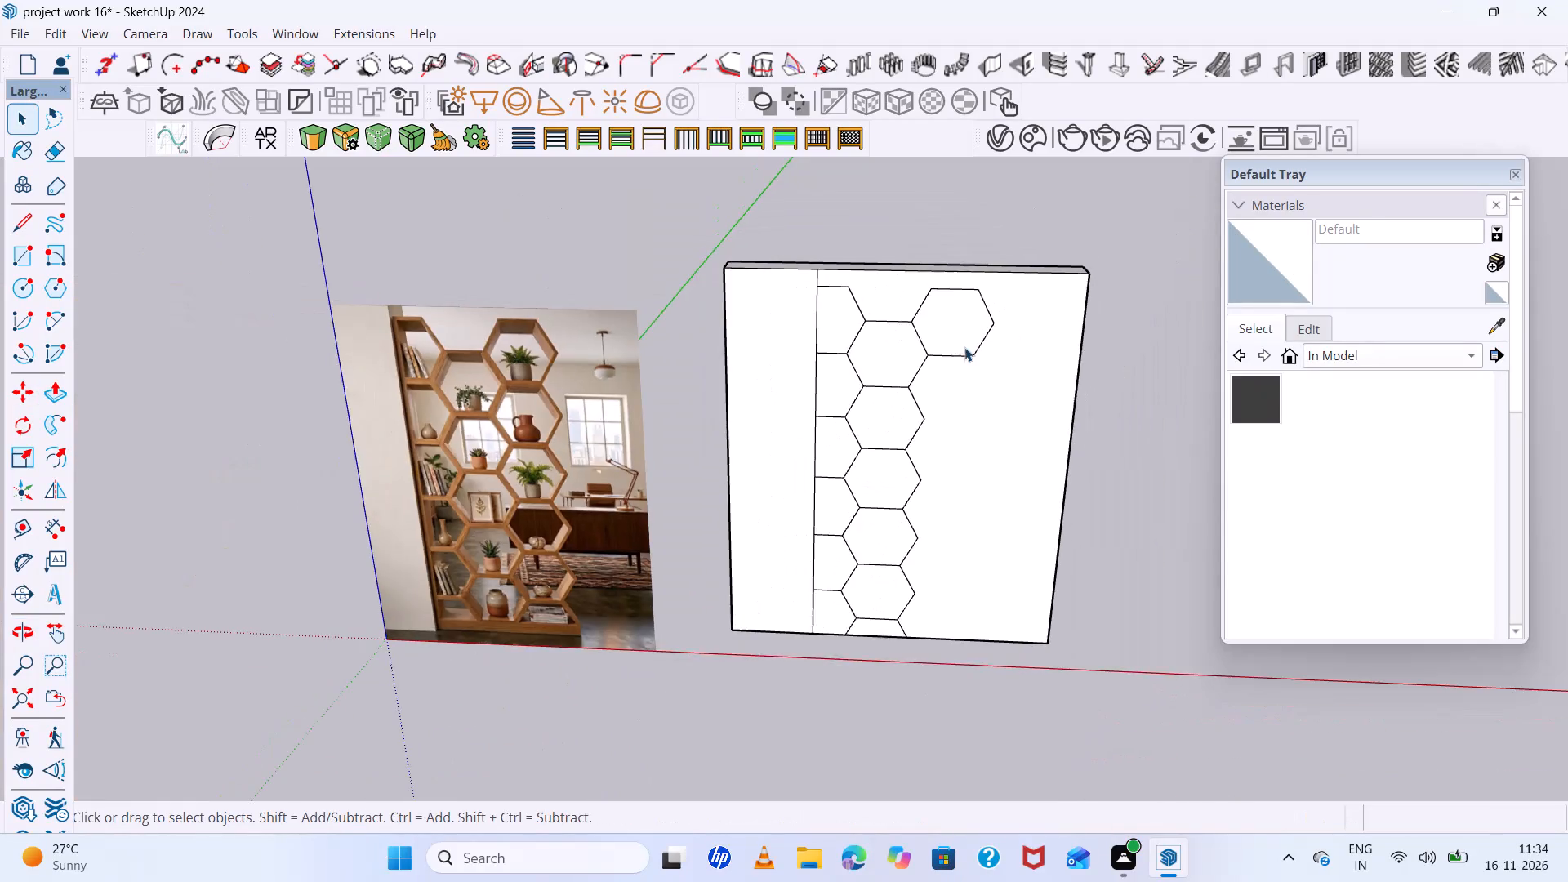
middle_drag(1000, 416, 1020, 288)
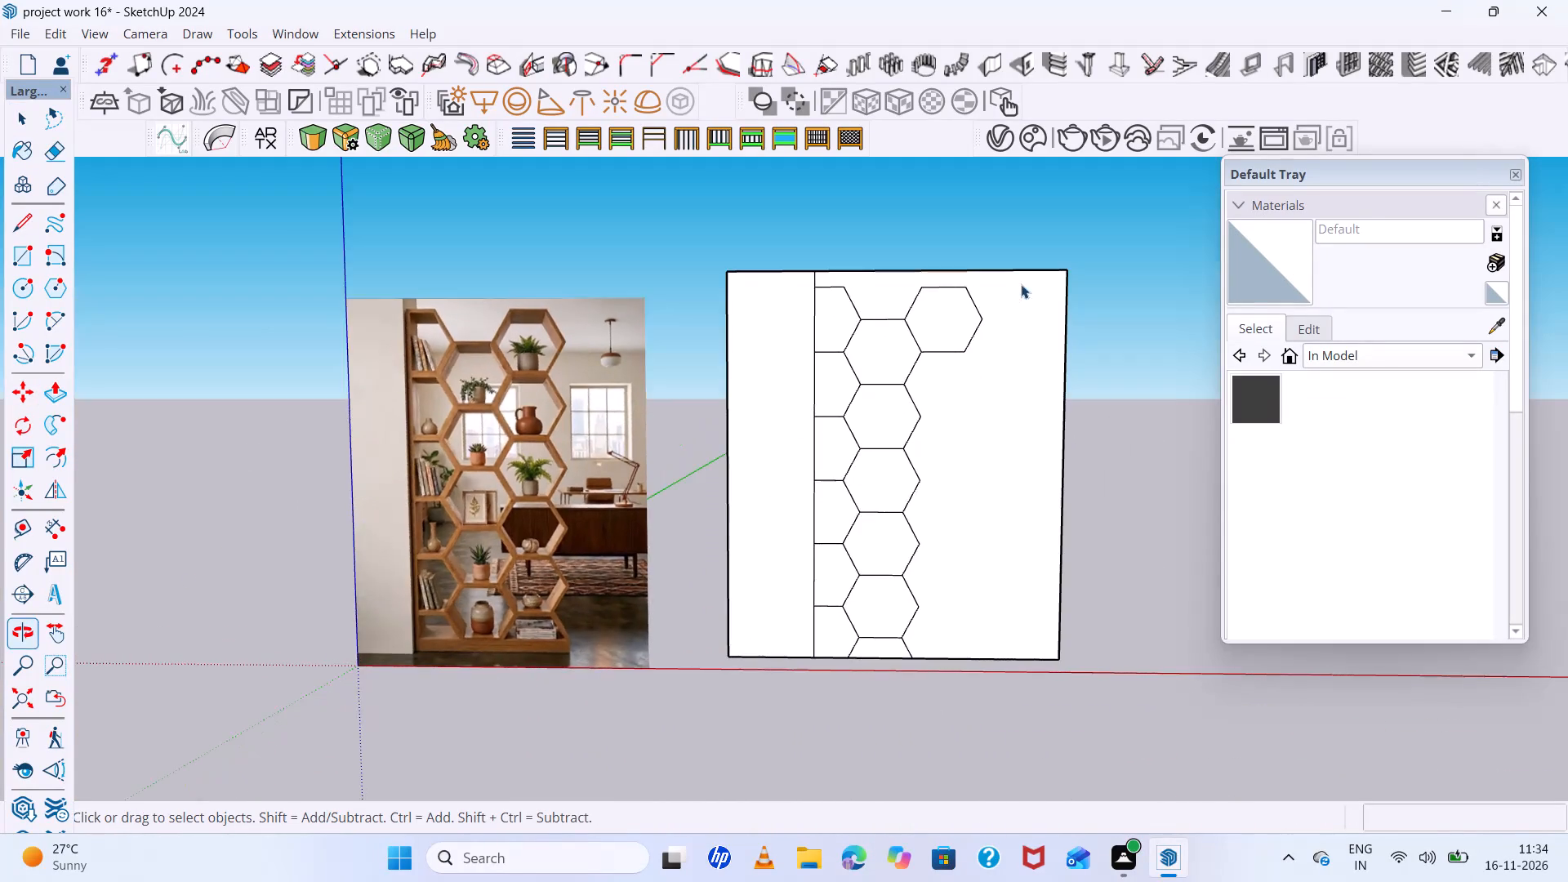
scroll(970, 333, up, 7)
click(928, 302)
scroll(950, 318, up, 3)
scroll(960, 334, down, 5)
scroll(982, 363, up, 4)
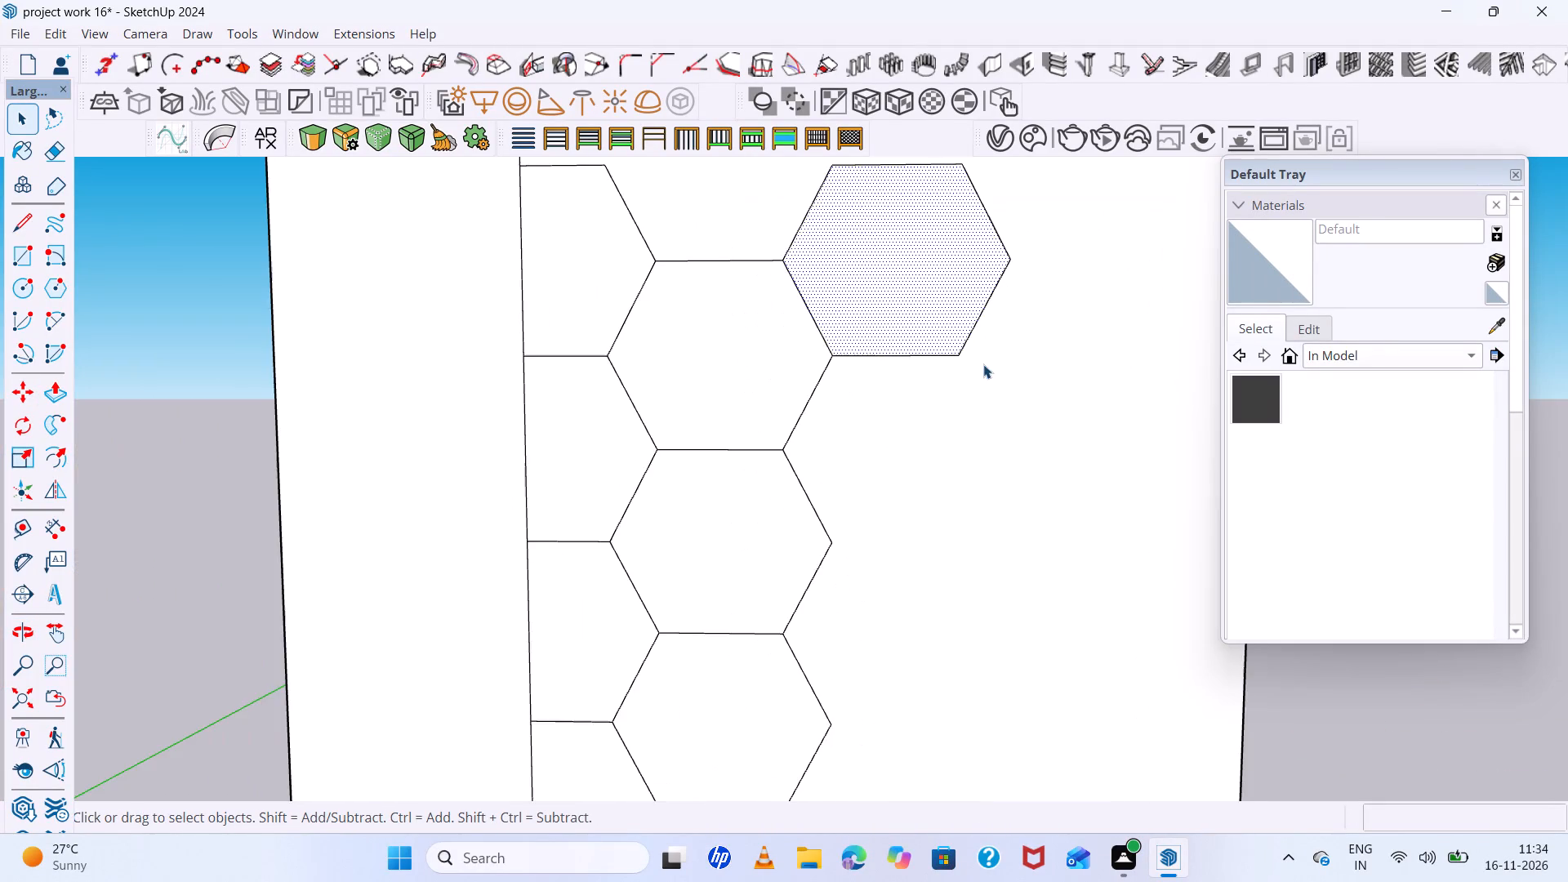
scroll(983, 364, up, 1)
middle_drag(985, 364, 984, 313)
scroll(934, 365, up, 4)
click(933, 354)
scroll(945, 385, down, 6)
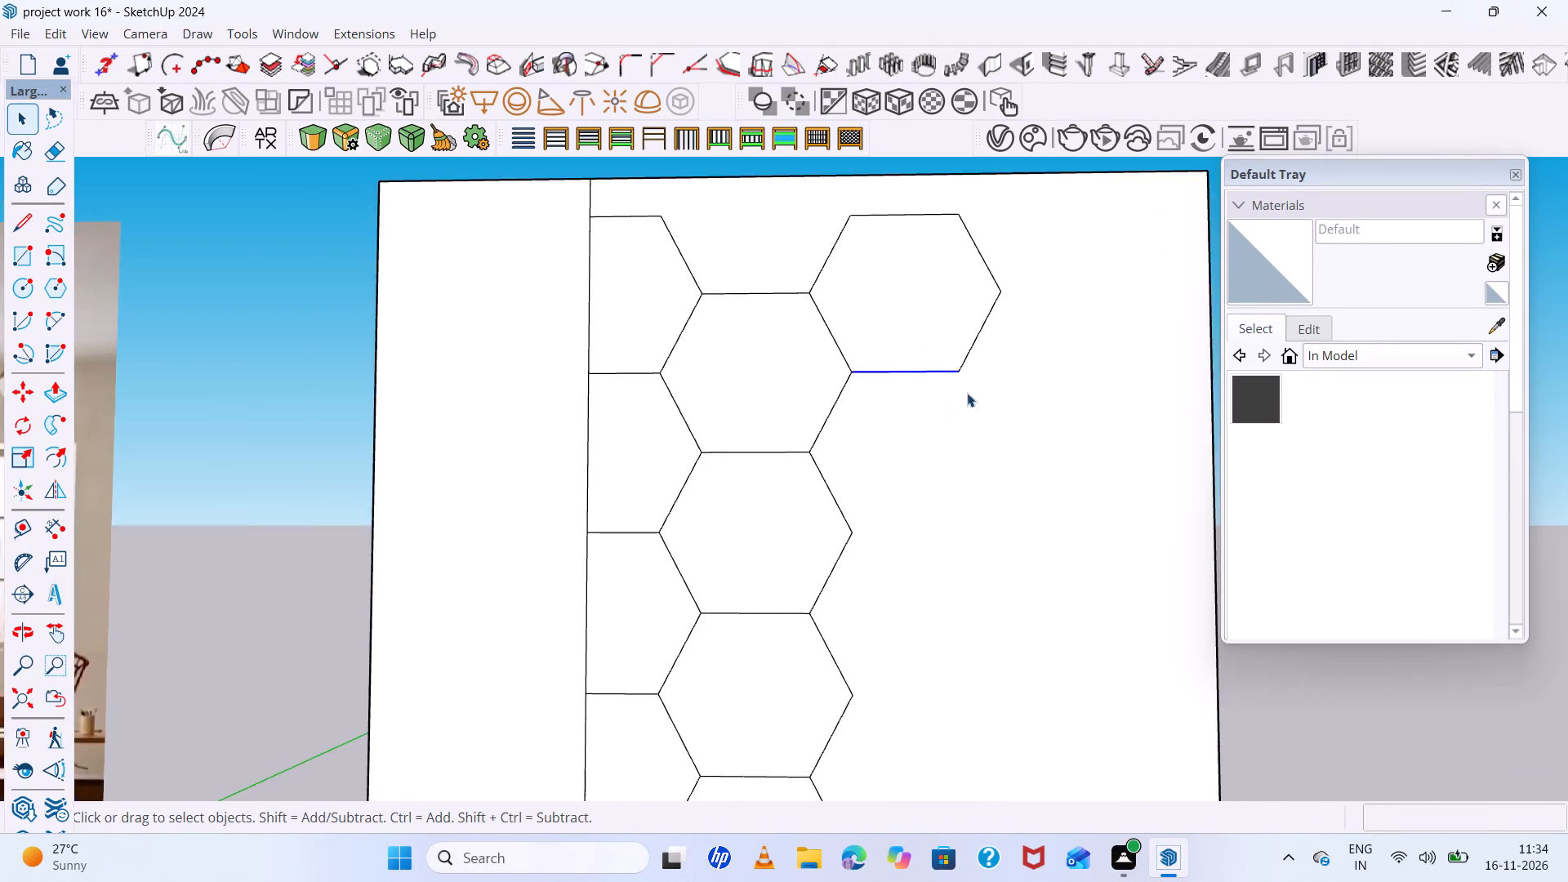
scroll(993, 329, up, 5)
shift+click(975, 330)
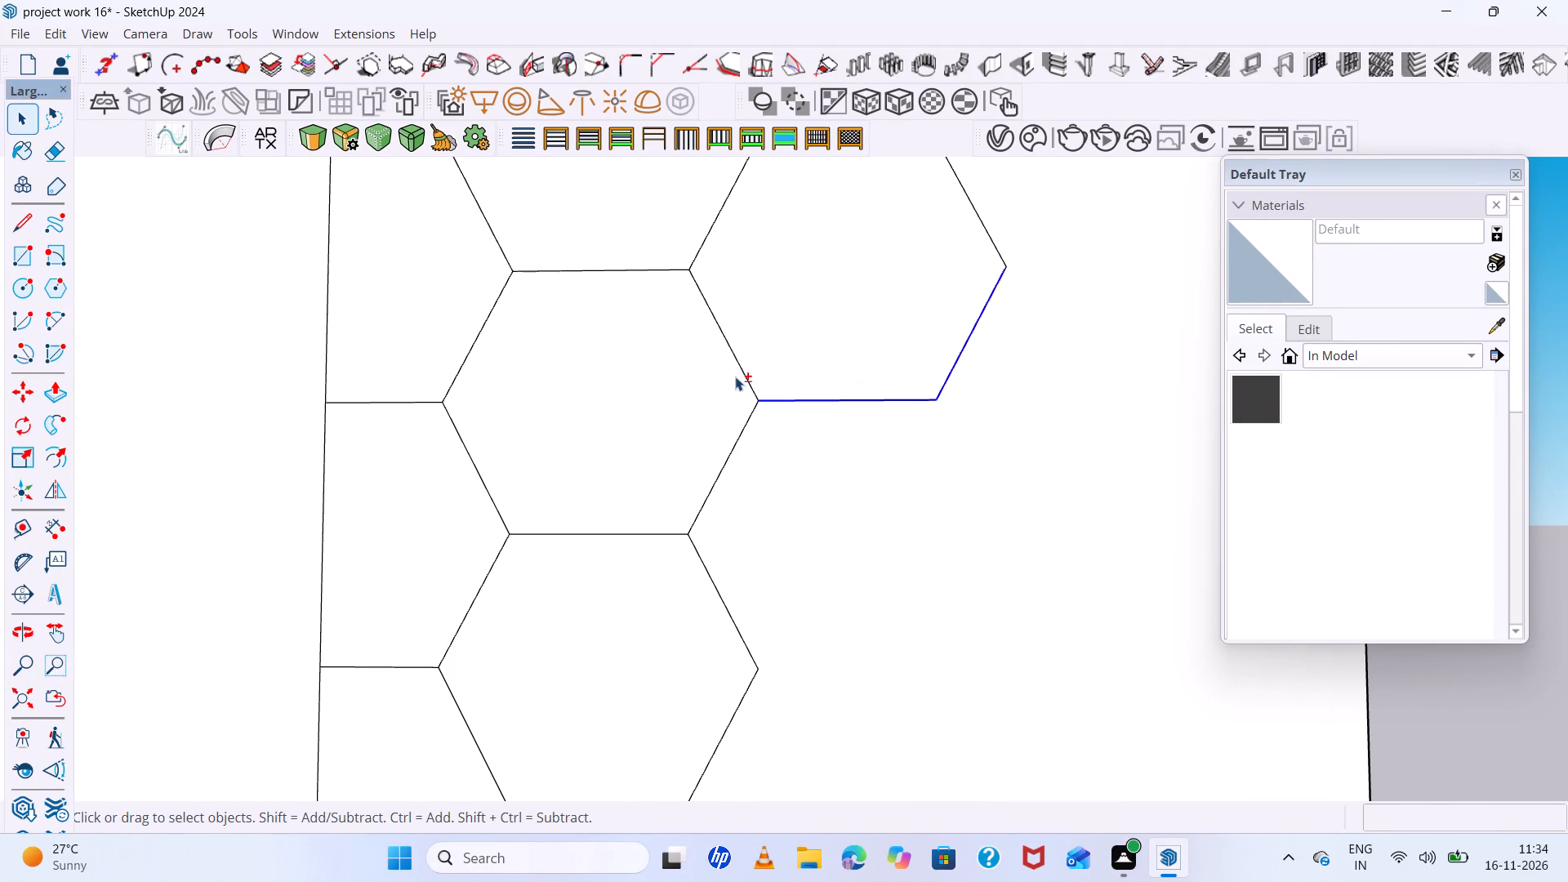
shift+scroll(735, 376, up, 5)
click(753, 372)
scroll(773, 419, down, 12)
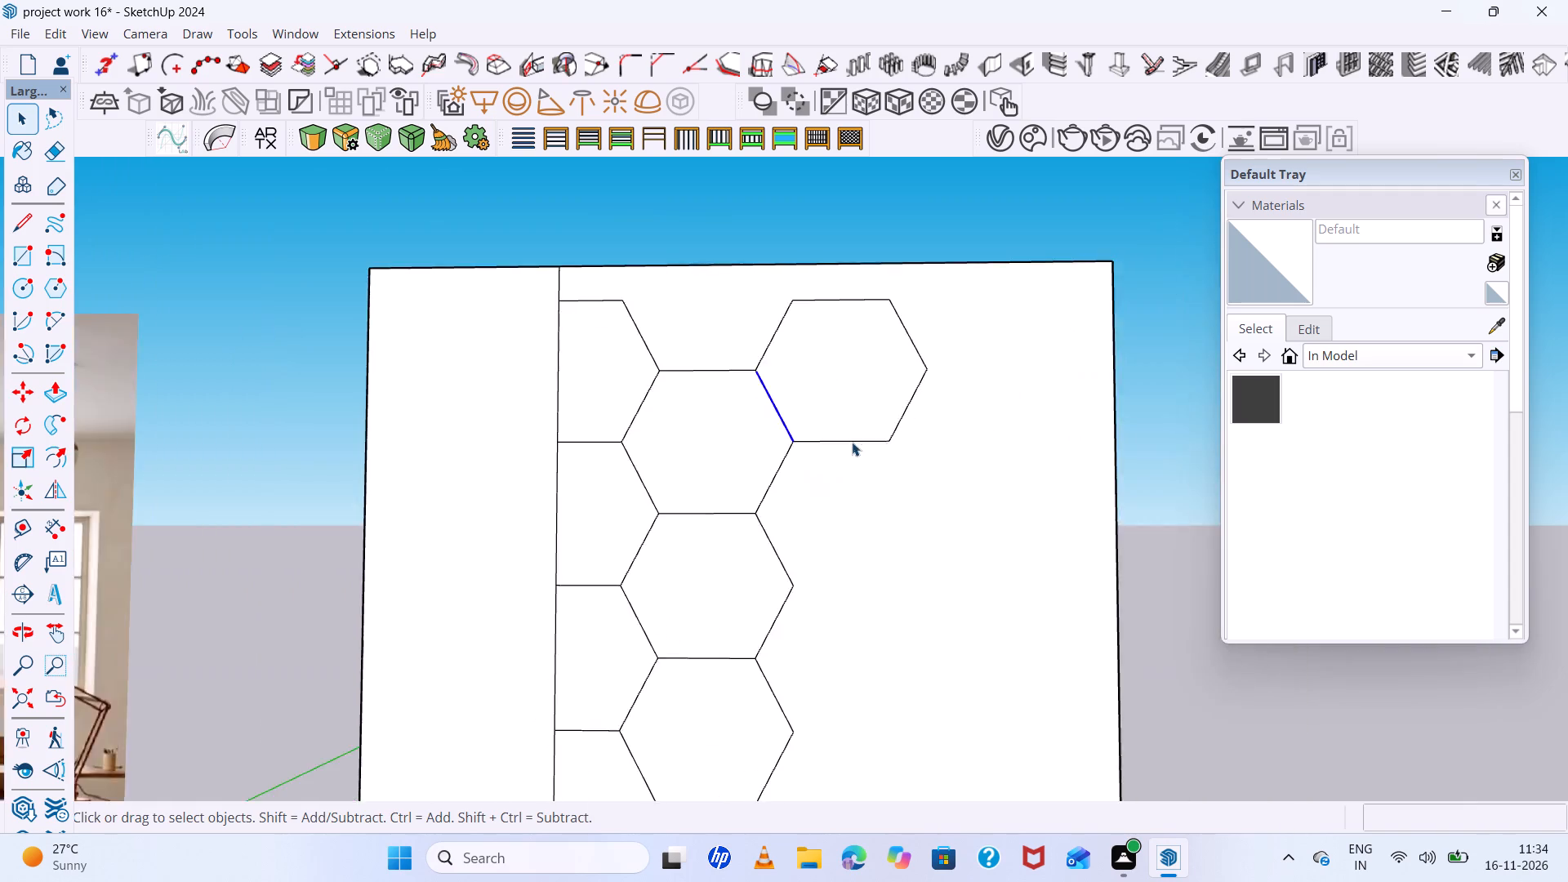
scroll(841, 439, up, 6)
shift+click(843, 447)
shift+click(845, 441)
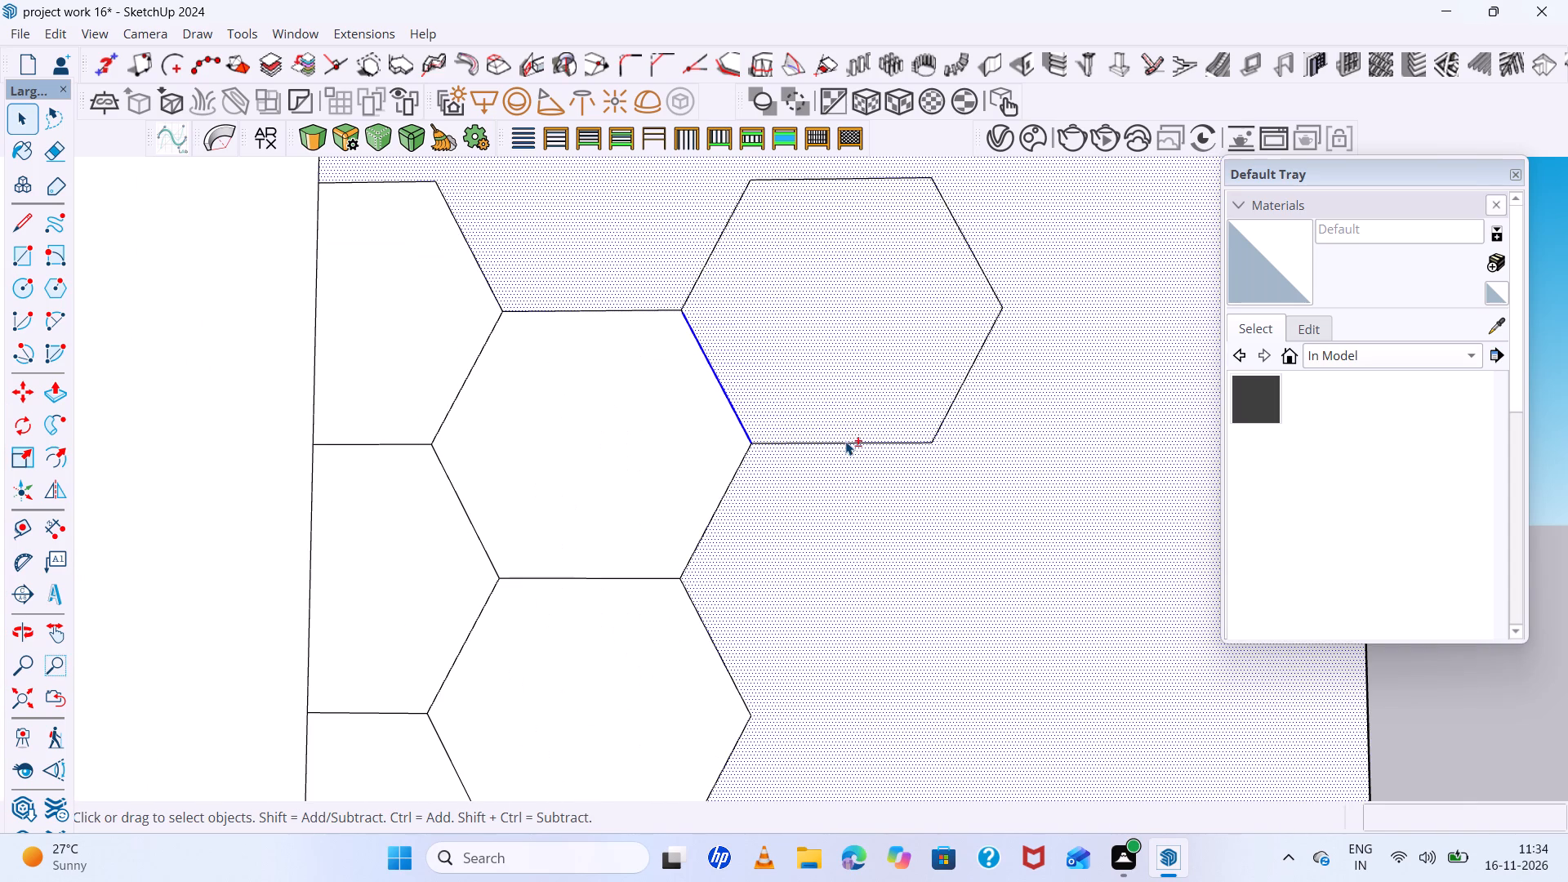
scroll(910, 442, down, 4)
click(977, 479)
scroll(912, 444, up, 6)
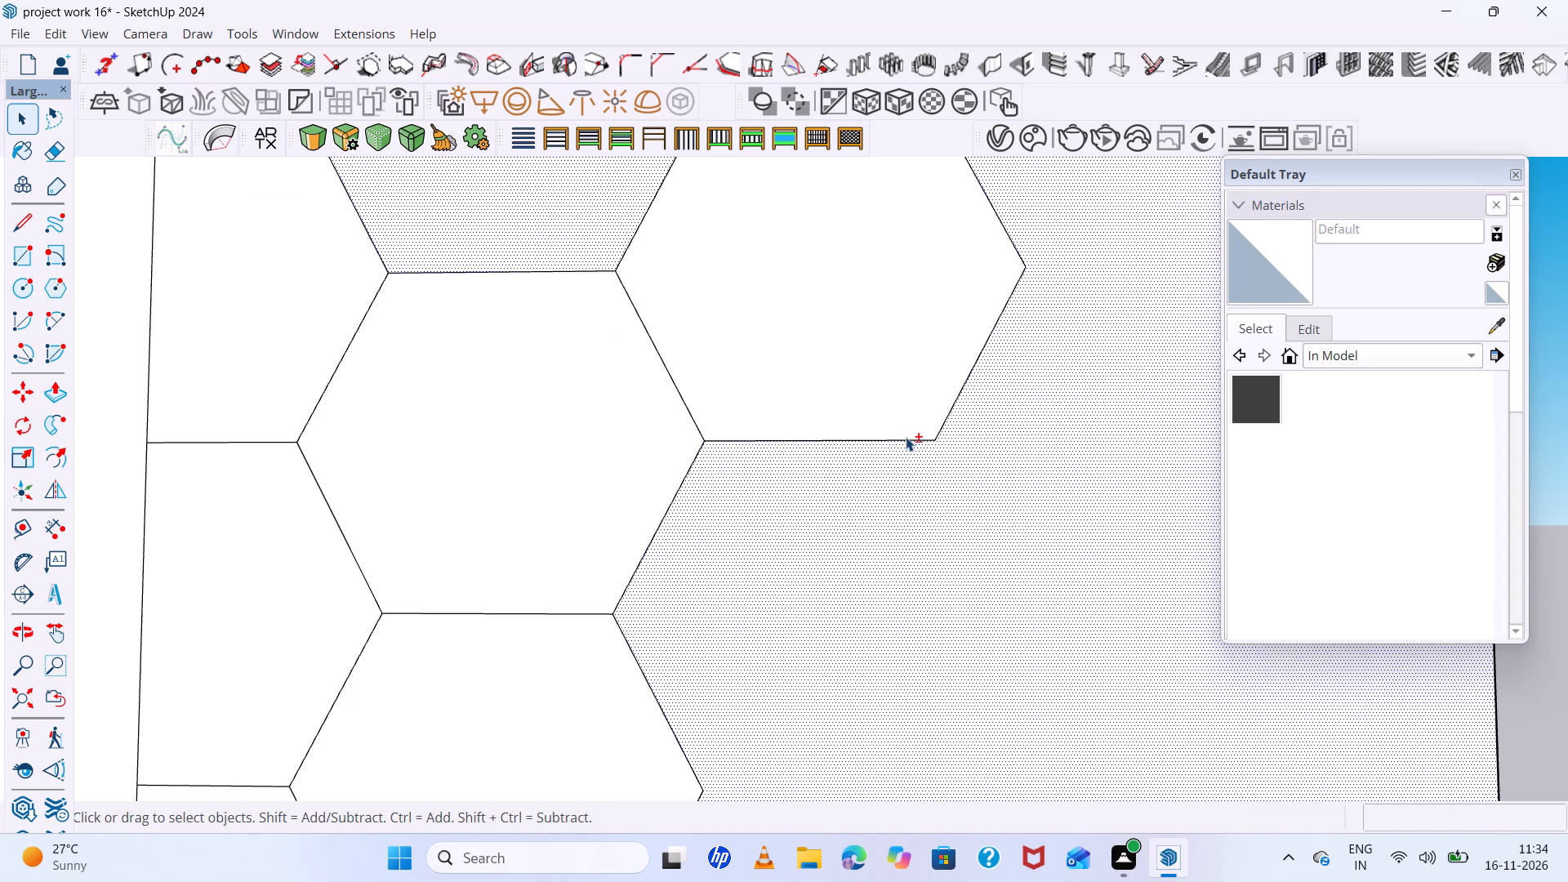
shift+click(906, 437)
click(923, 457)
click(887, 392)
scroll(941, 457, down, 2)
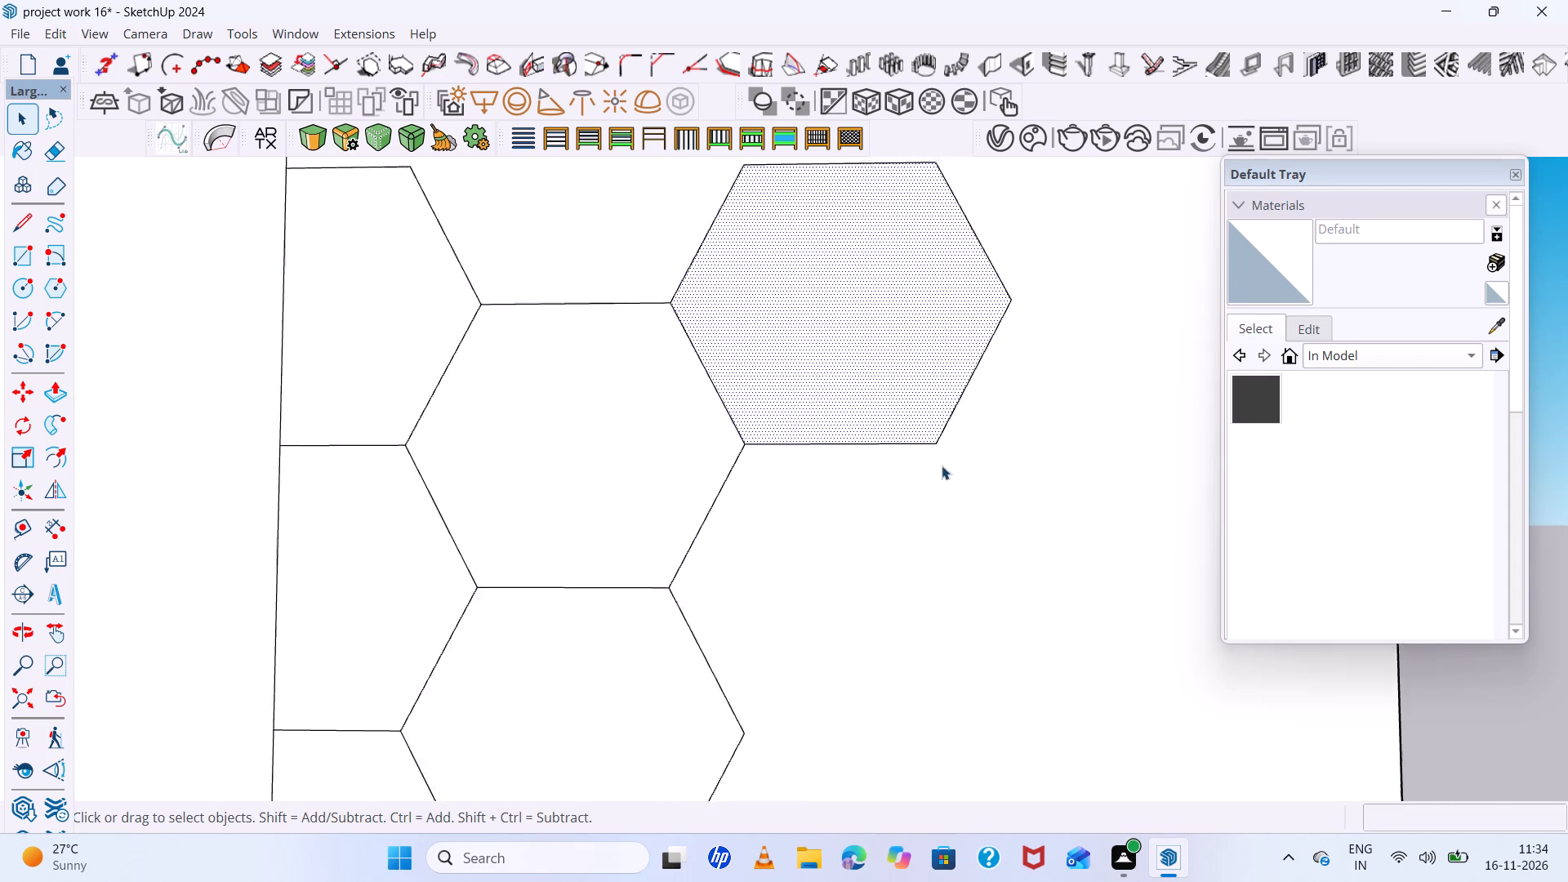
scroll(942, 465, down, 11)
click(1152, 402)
Select every edge of the top hexagon, including its short corner segments, and copy the outline about 6" down, upper-left corner onto lower-left corner.
scroll(932, 457, up, 10)
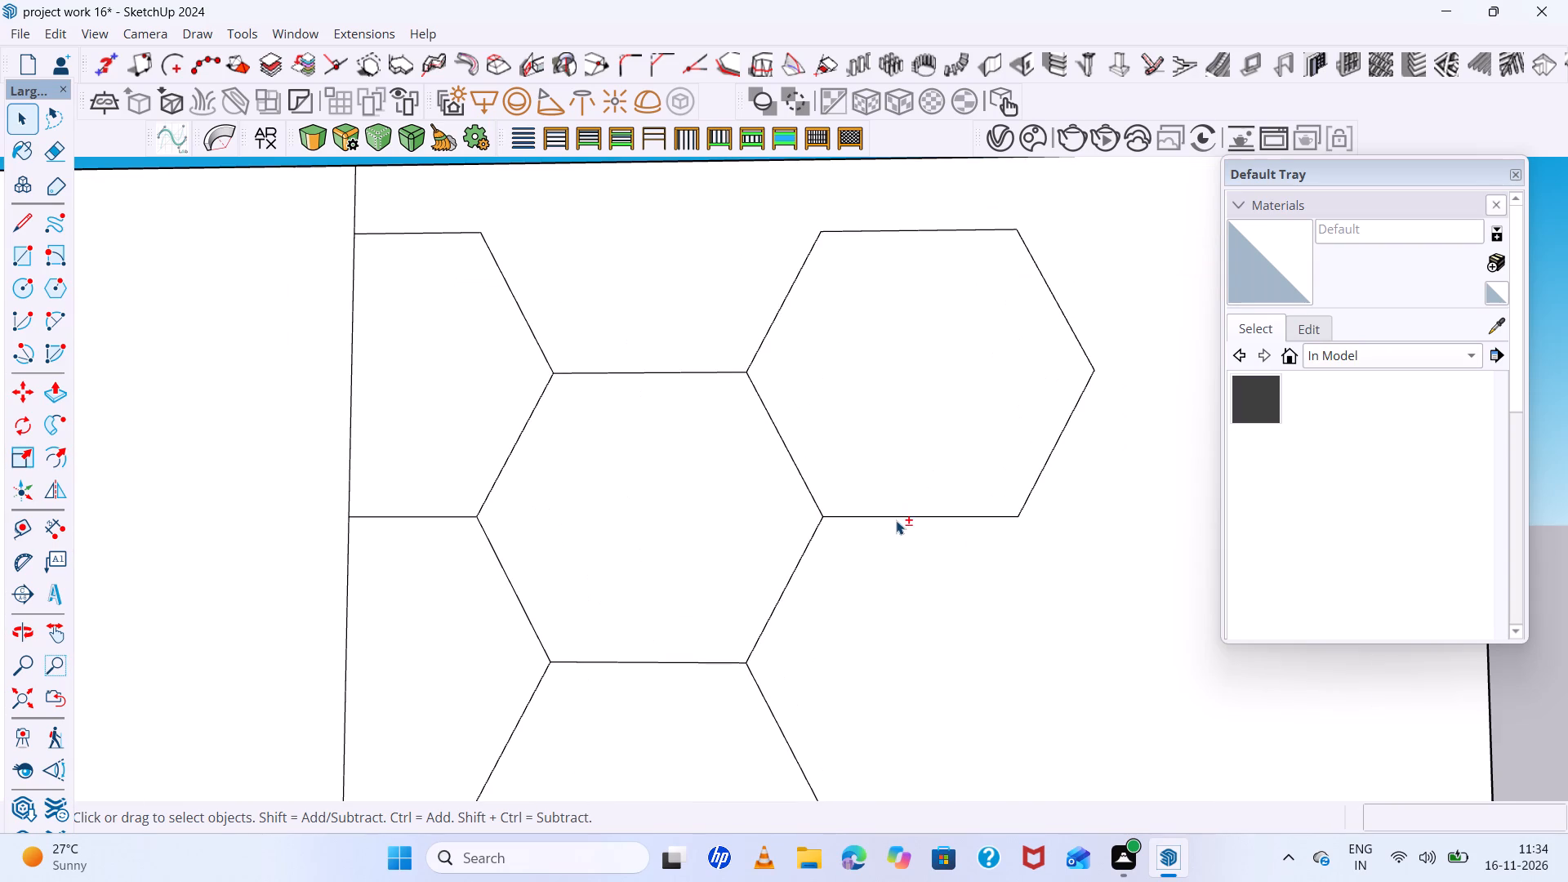
shift+click(896, 515)
shift+click(814, 497)
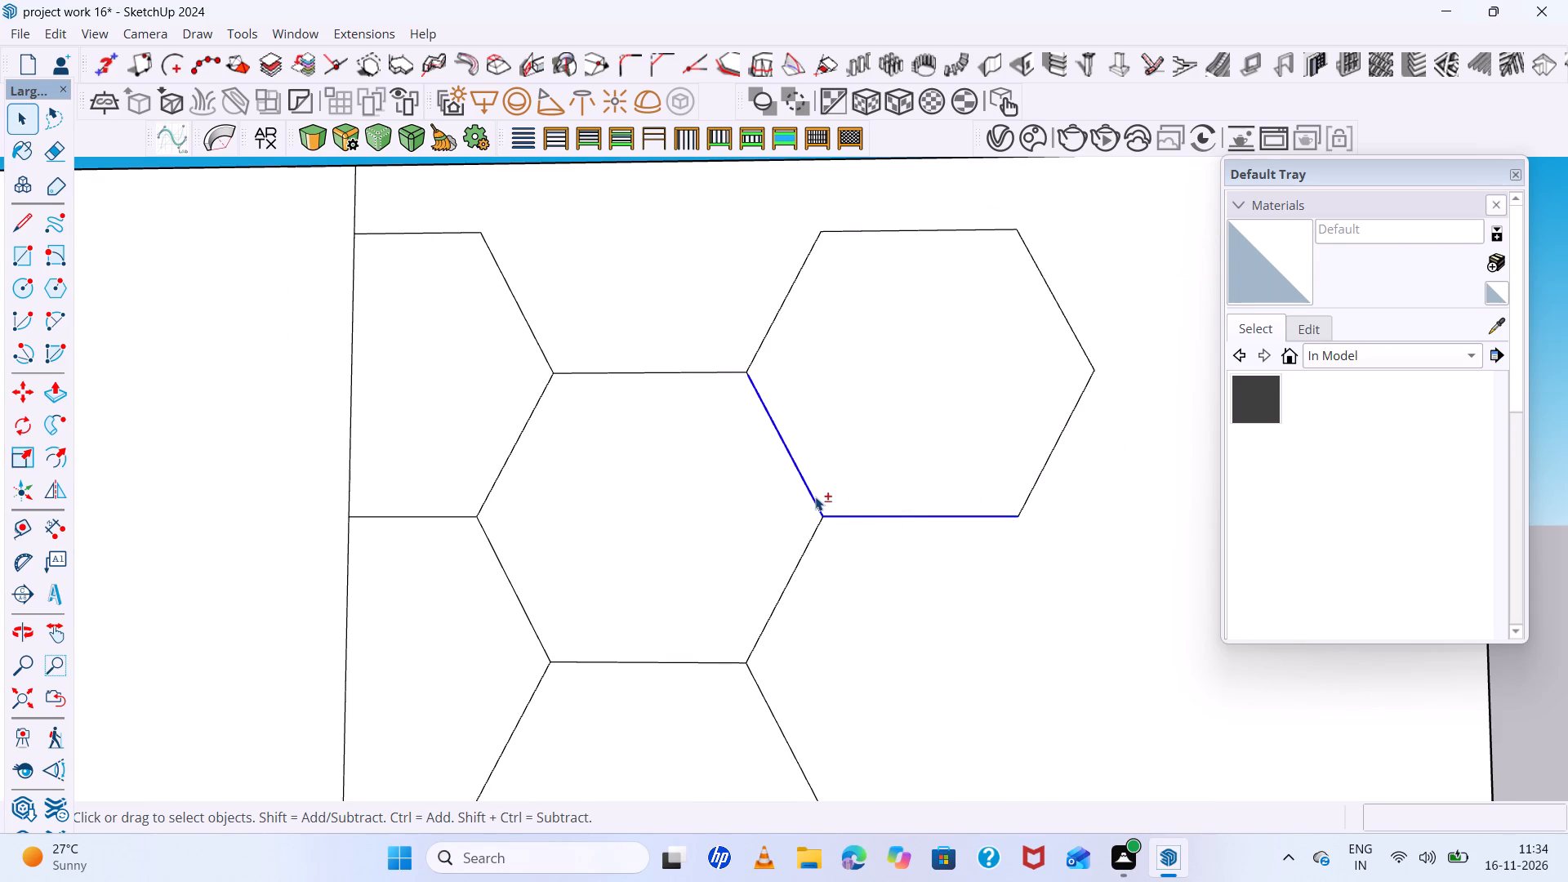
shift+click(1037, 477)
shift+scroll(1085, 363, up, 20)
shift+scroll(1085, 363, up, 2)
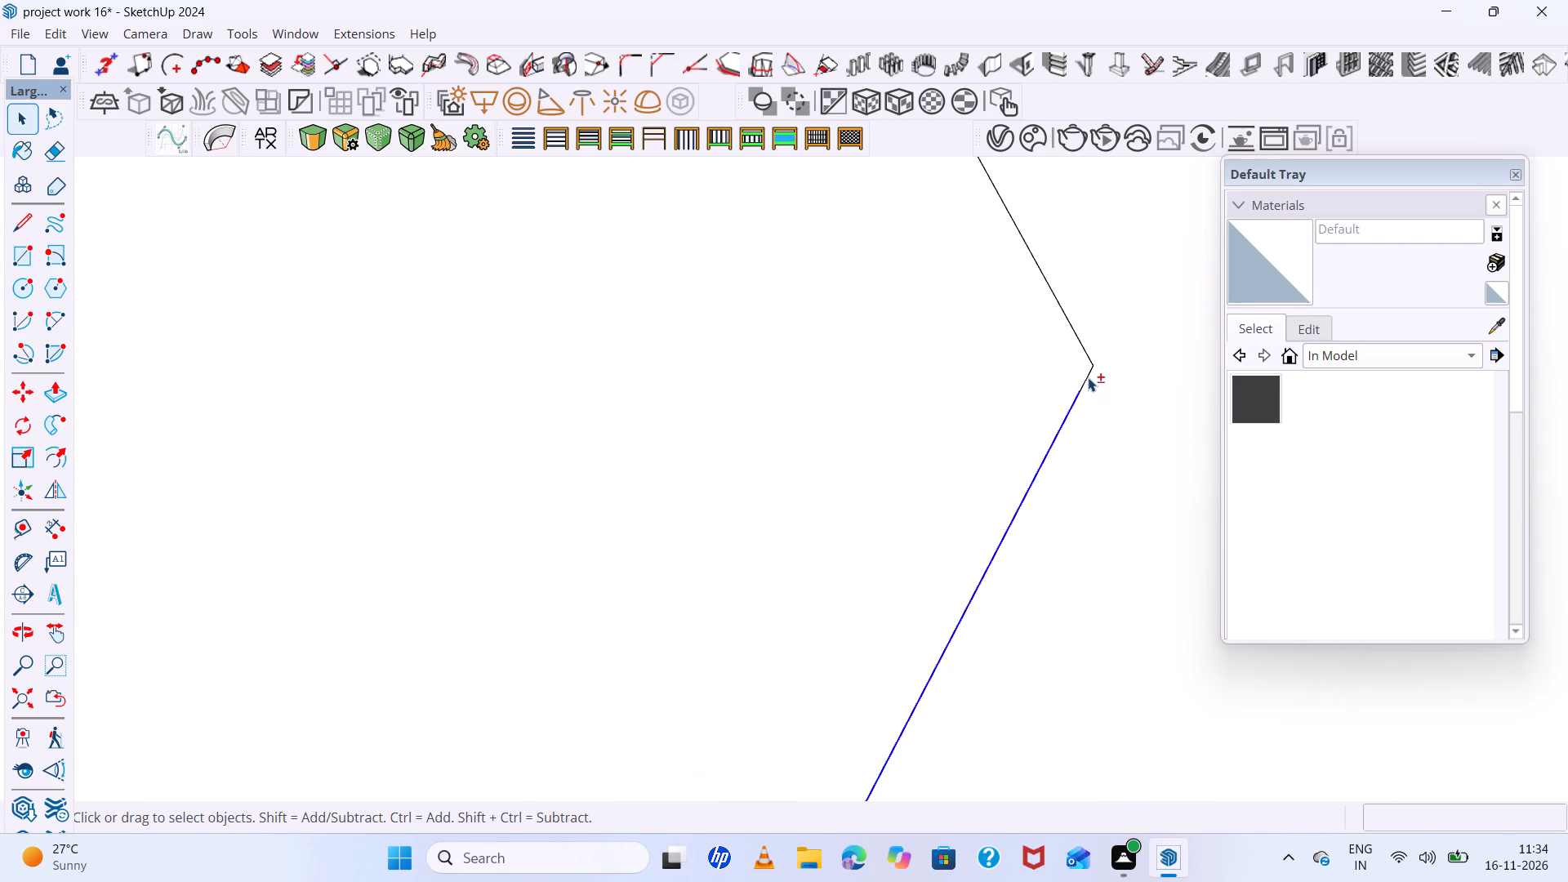
shift+click(1088, 374)
shift+scroll(1125, 434, down, 20)
shift+scroll(1125, 434, down, 1)
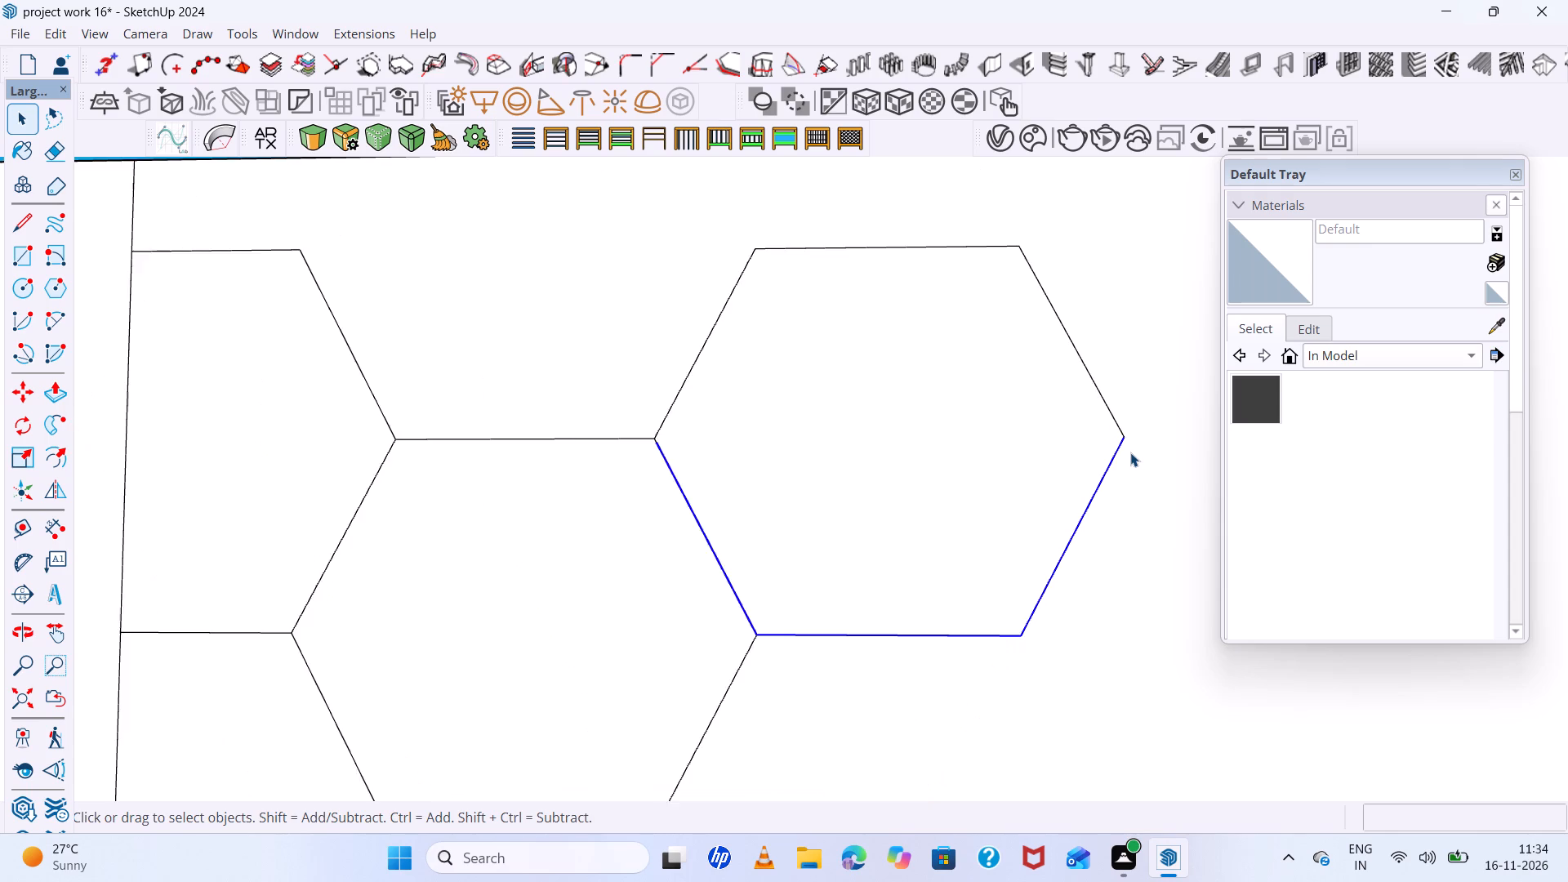
scroll(1129, 457, down, 6)
scroll(870, 391, up, 20)
scroll(870, 391, up, 9)
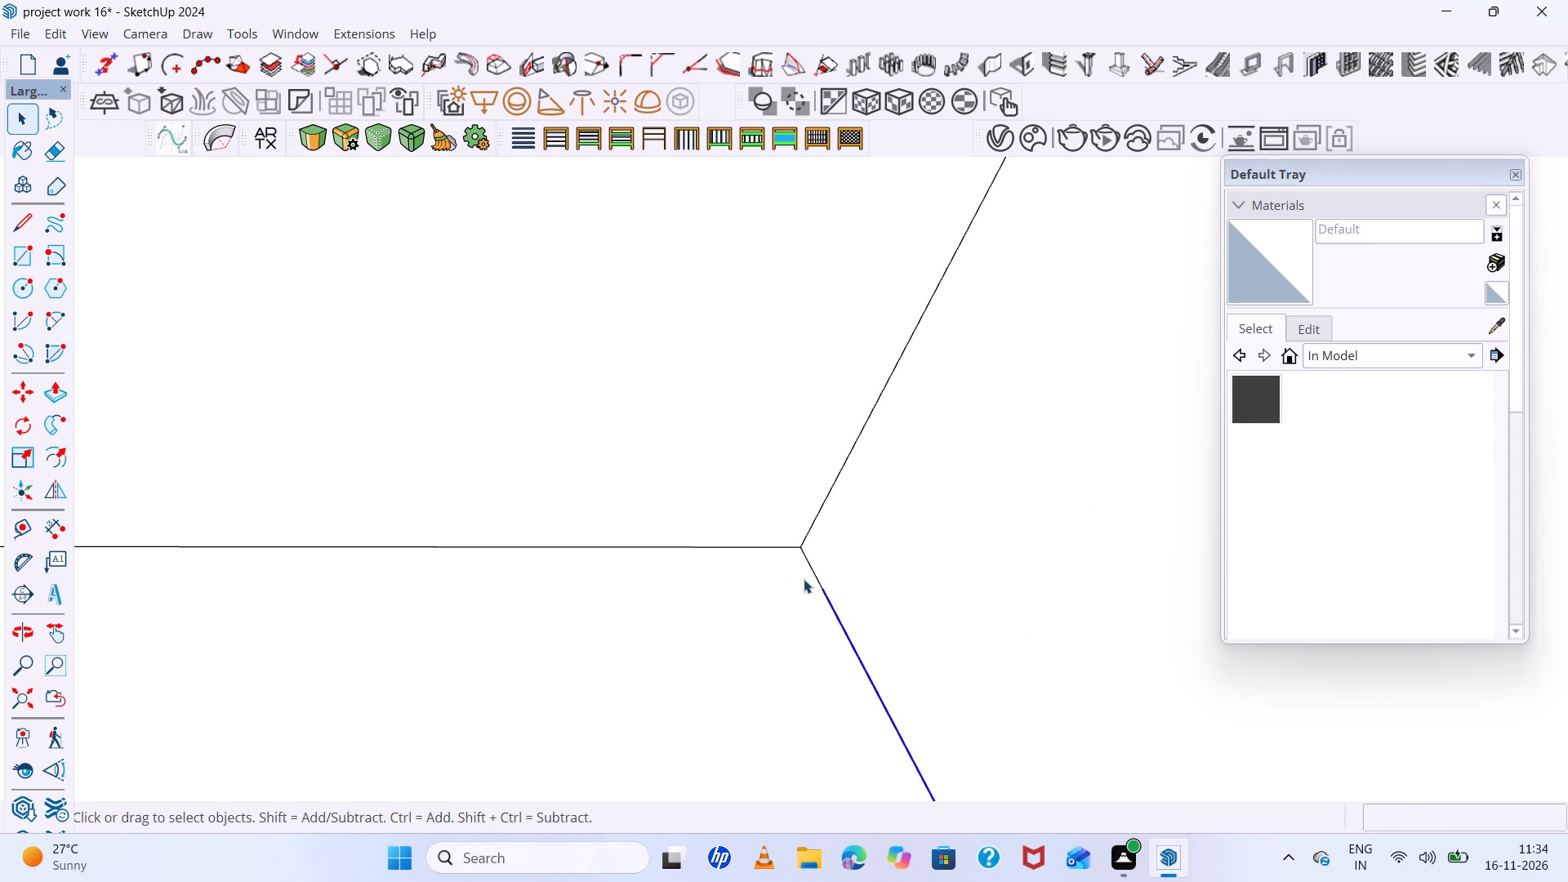
scroll(804, 579, up, 7)
shift+click(828, 566)
shift+scroll(828, 566, down, 7)
shift+scroll(850, 497, up, 3)
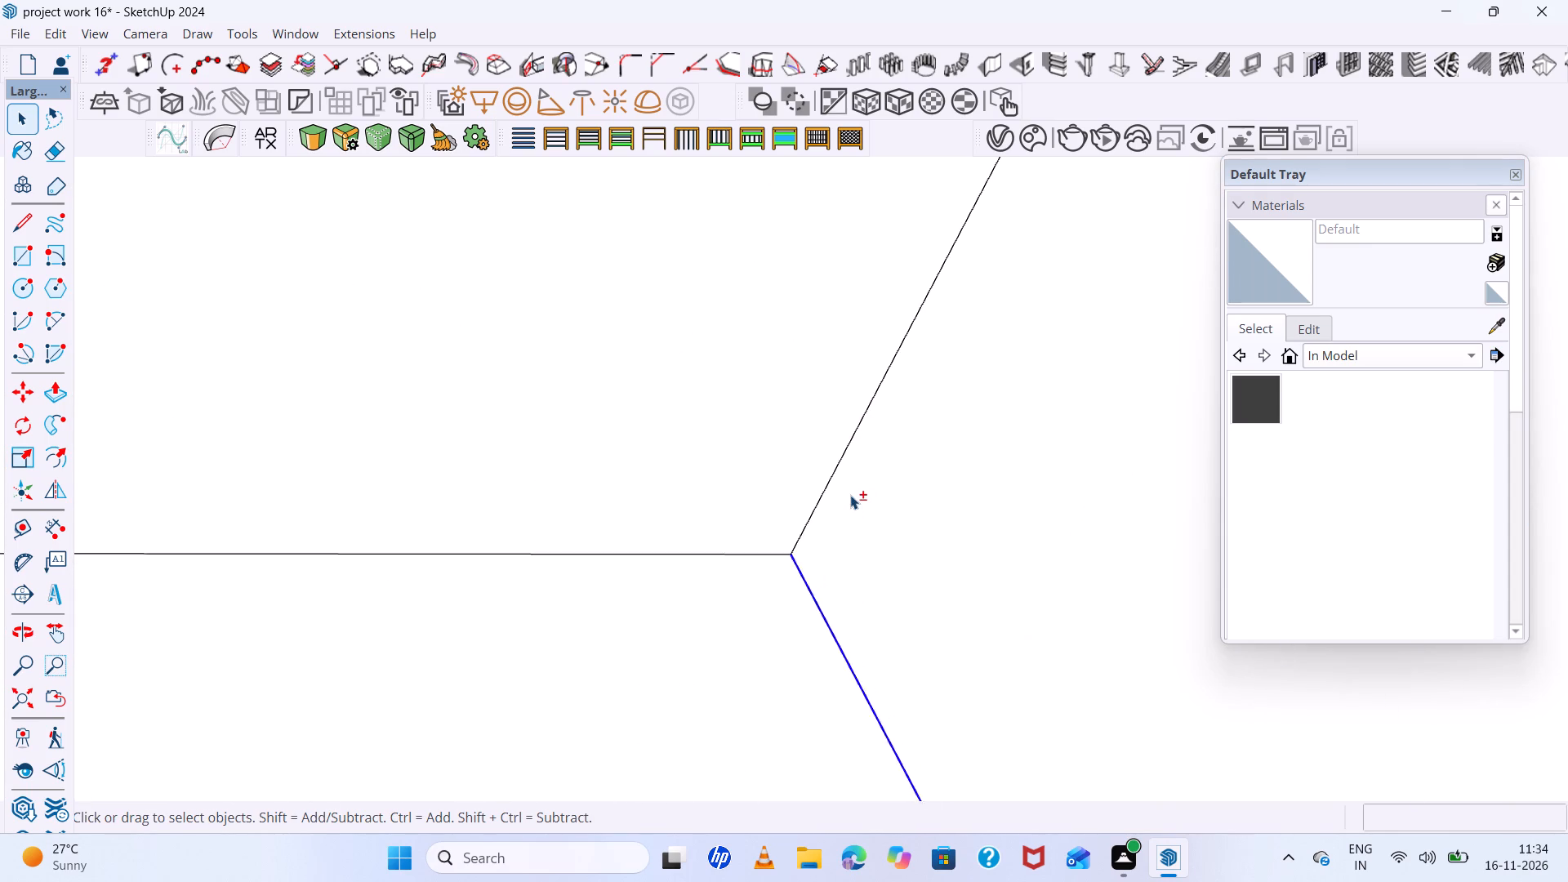
shift+scroll(850, 495, up, 2)
shift+click(835, 463)
shift+scroll(831, 474, down, 9)
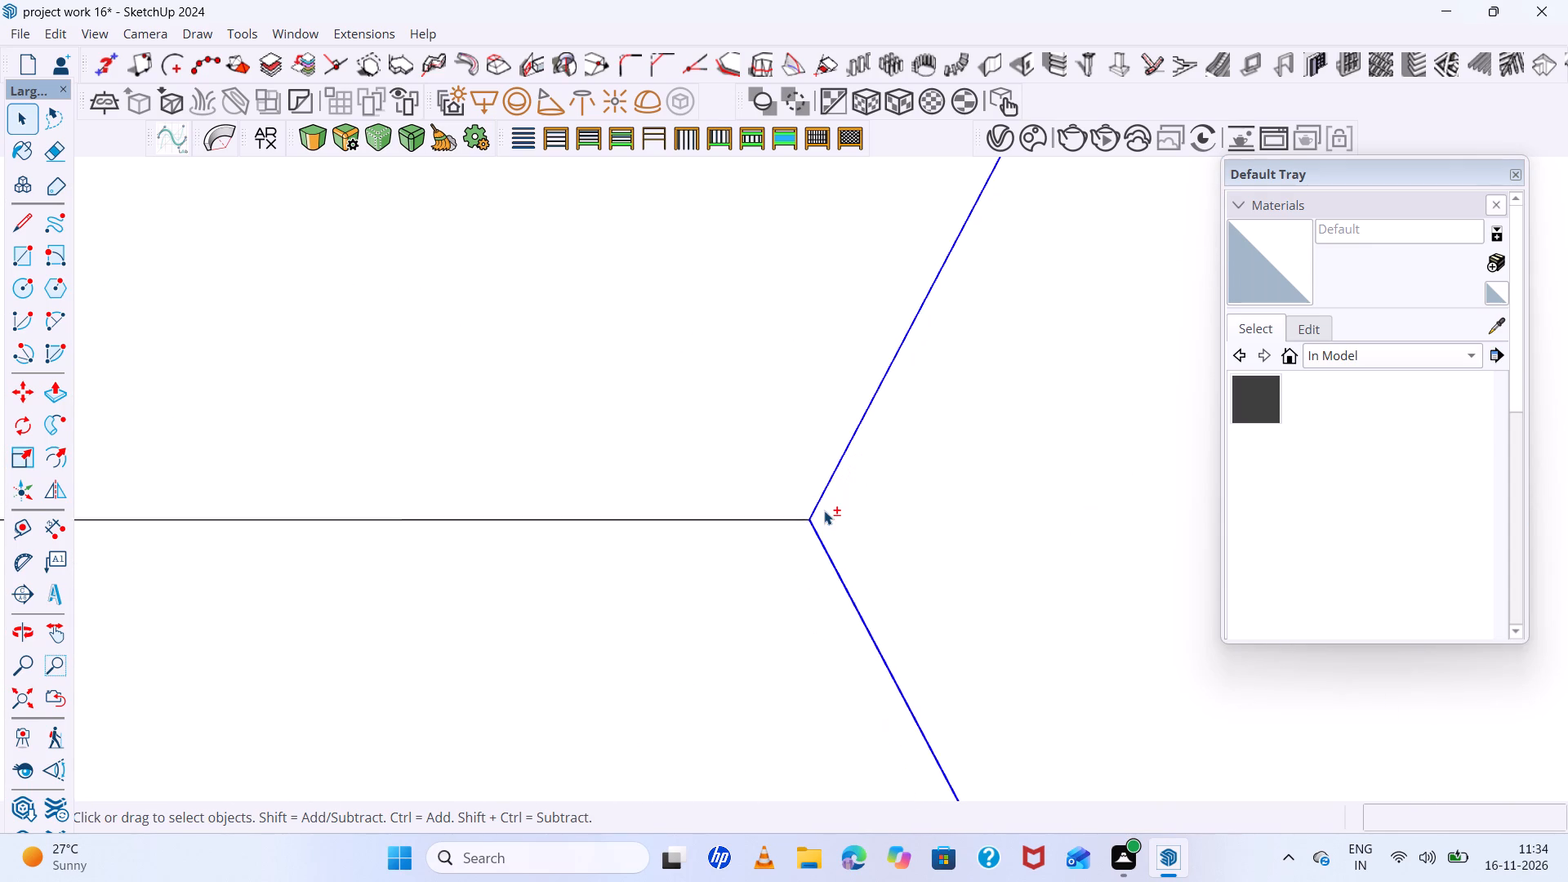
shift+scroll(824, 510, down, 20)
shift+scroll(824, 510, down, 5)
shift+scroll(949, 344, up, 7)
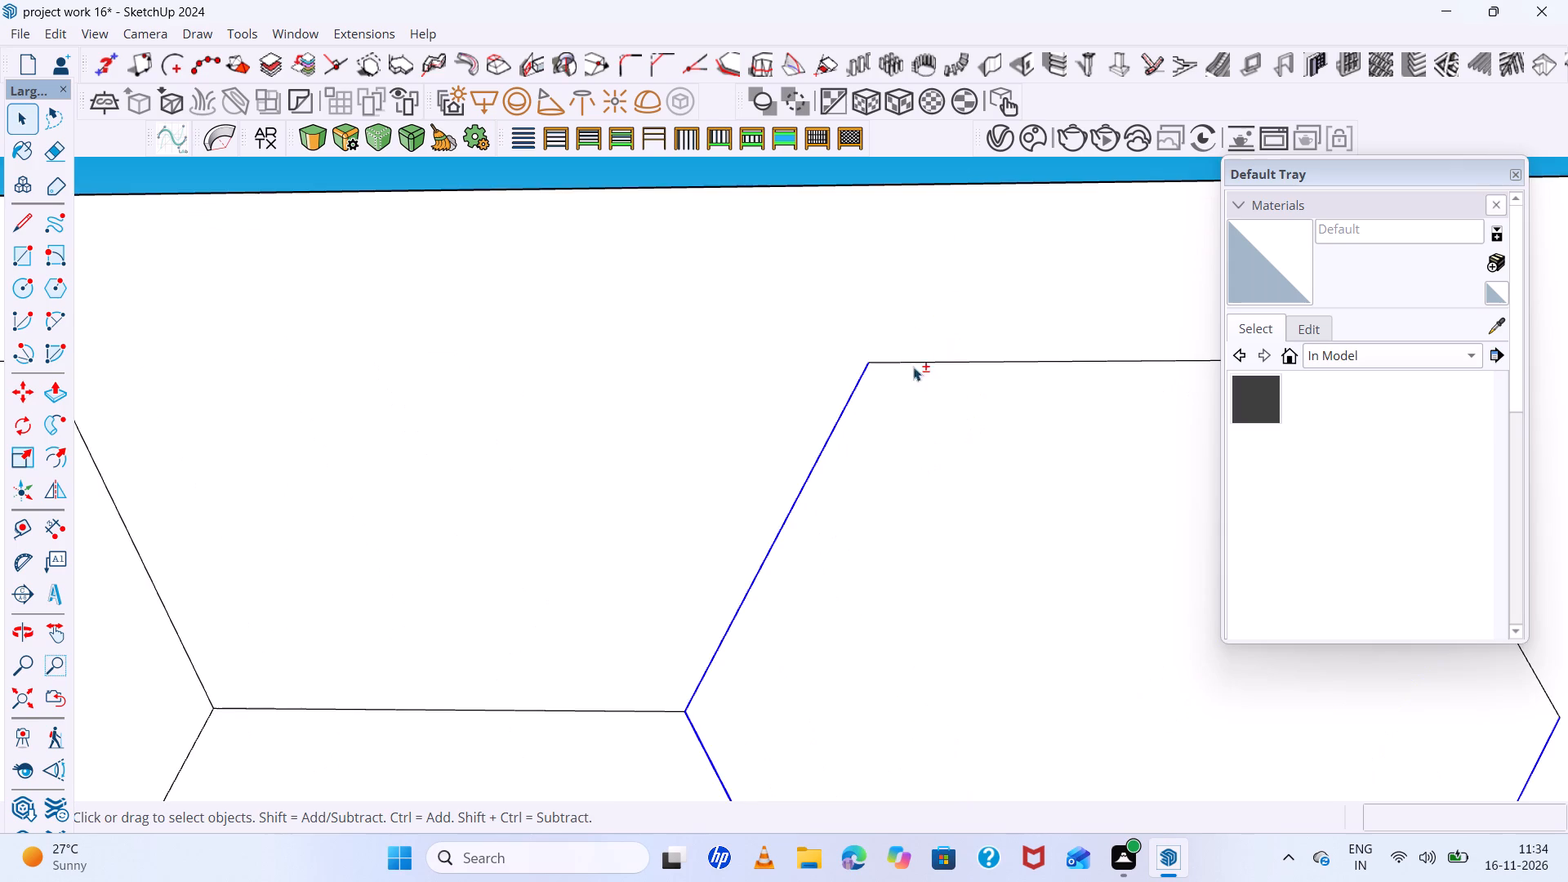
shift+scroll(913, 367, up, 12)
shift+click(898, 326)
shift+scroll(803, 382, down, 7)
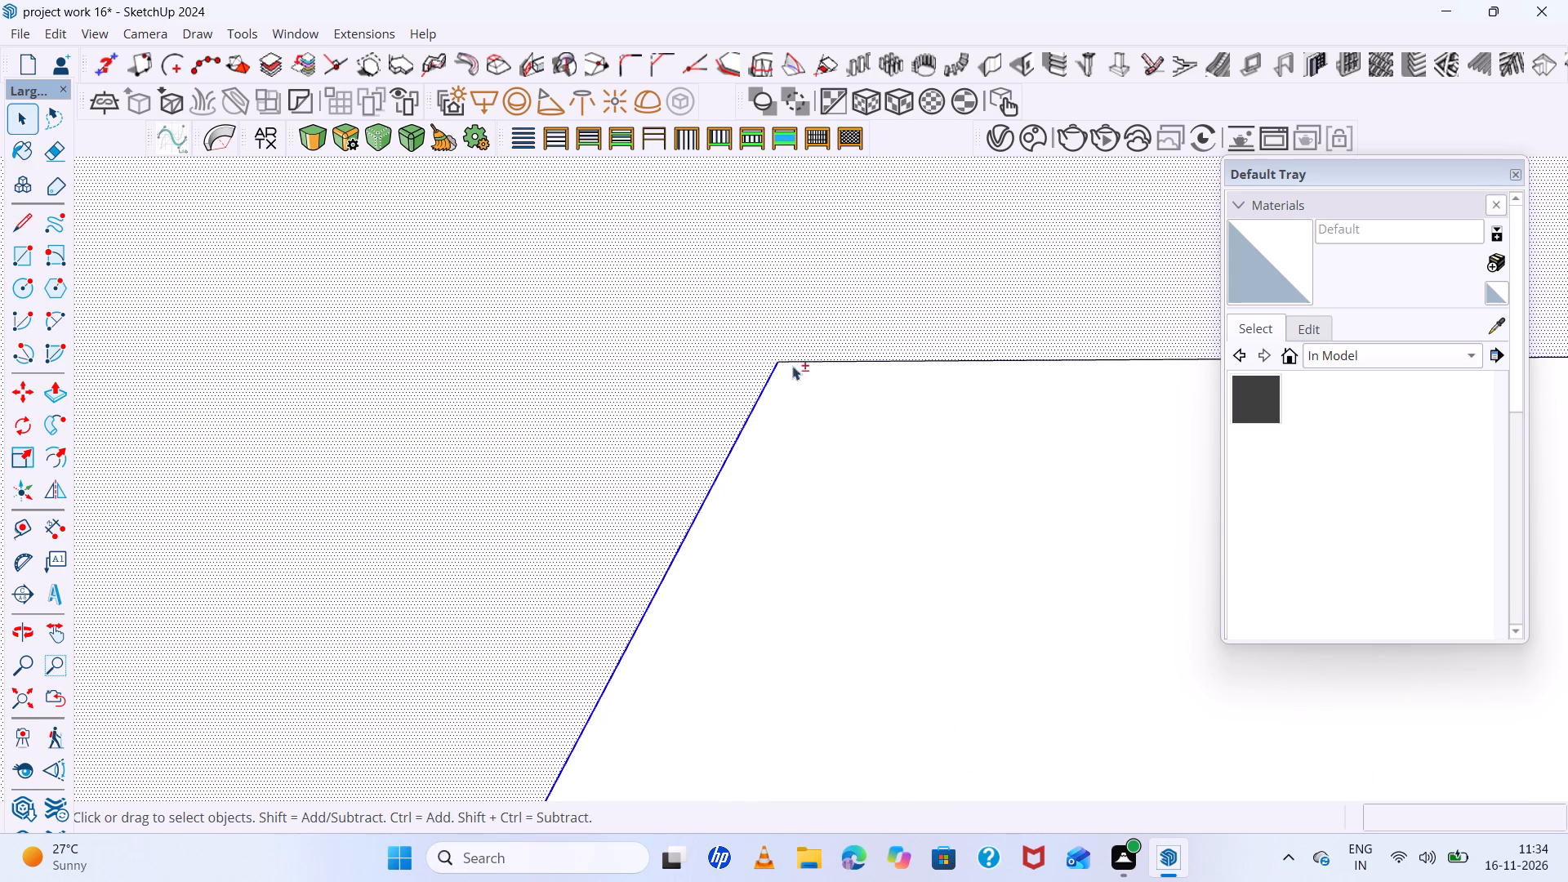
shift+scroll(833, 334, up, 5)
shift+click(833, 334)
shift+click(837, 377)
shift+scroll(817, 385, down, 7)
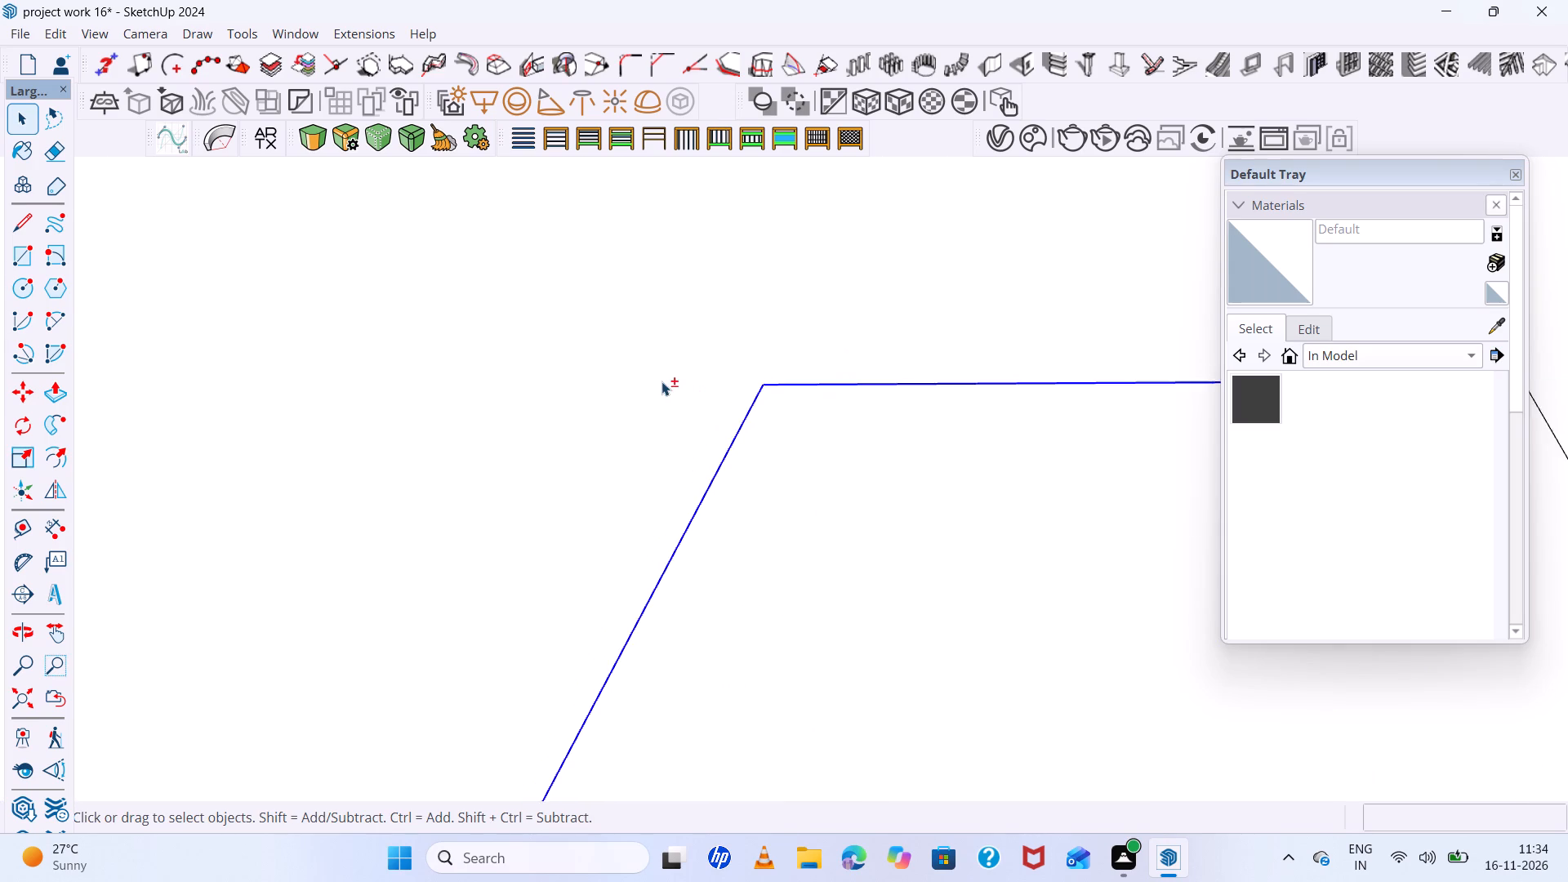
shift+scroll(661, 381, down, 17)
shift+scroll(843, 461, up, 14)
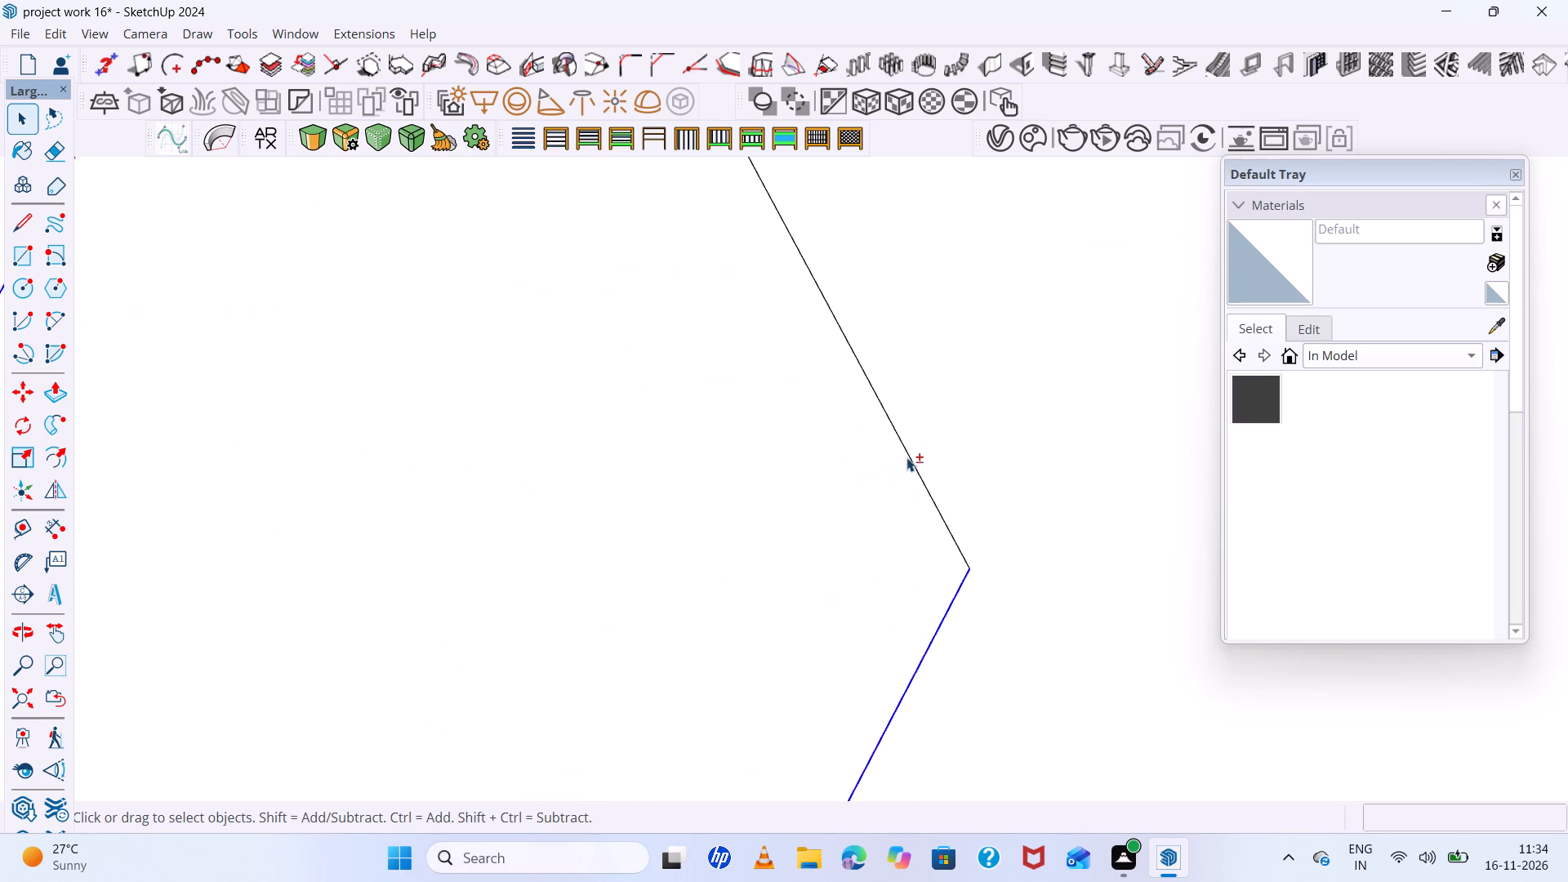
shift+click(911, 454)
shift+scroll(911, 454, down, 14)
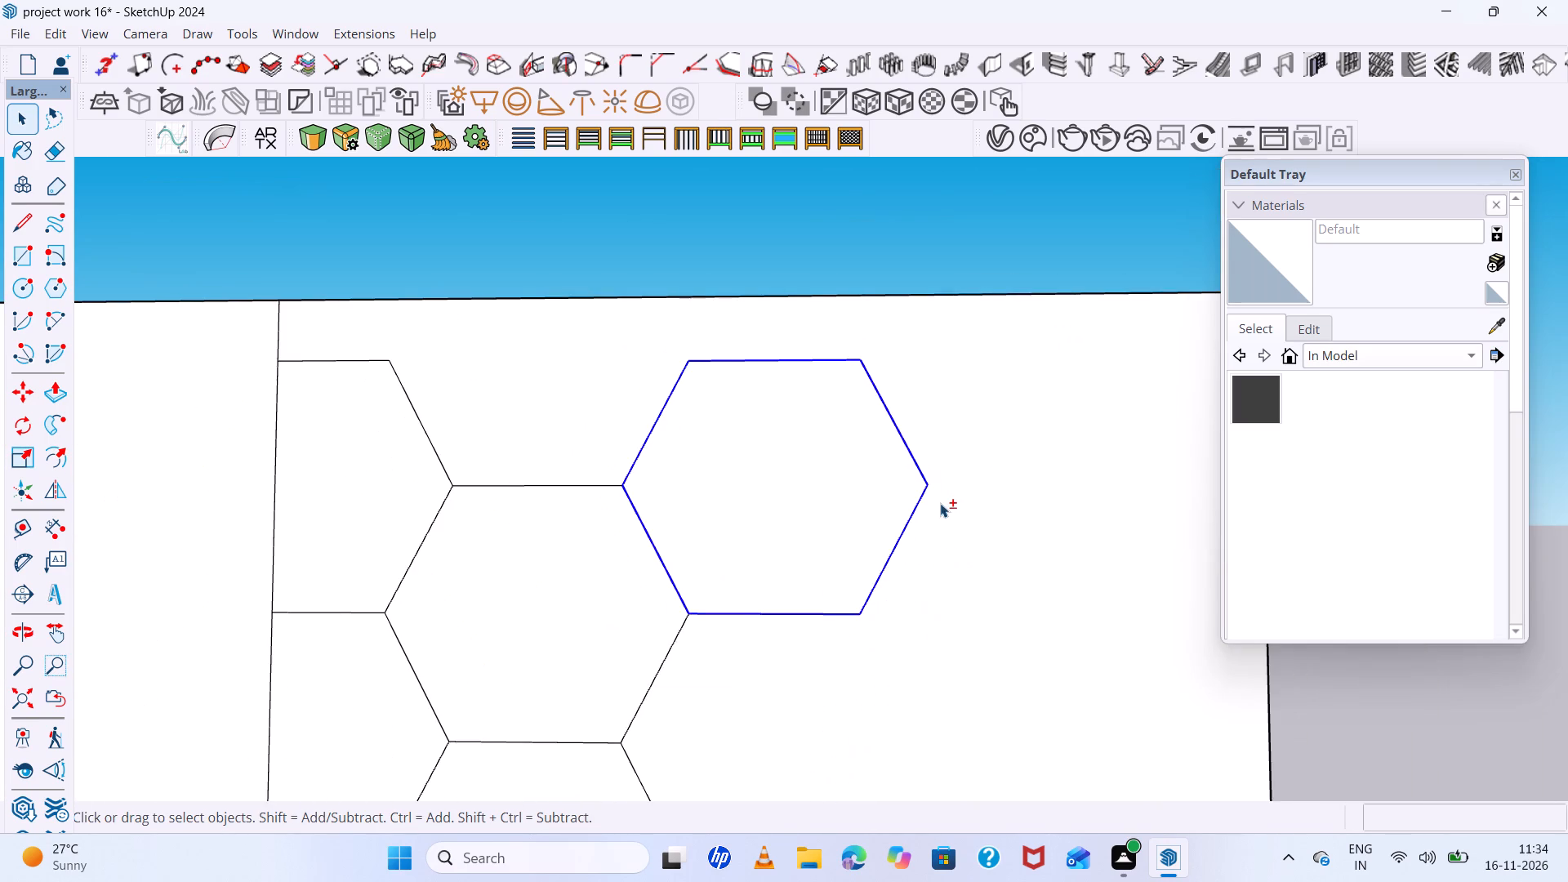
shift+scroll(930, 492, up, 14)
shift+scroll(930, 491, down, 7)
shift+scroll(1011, 481, down, 13)
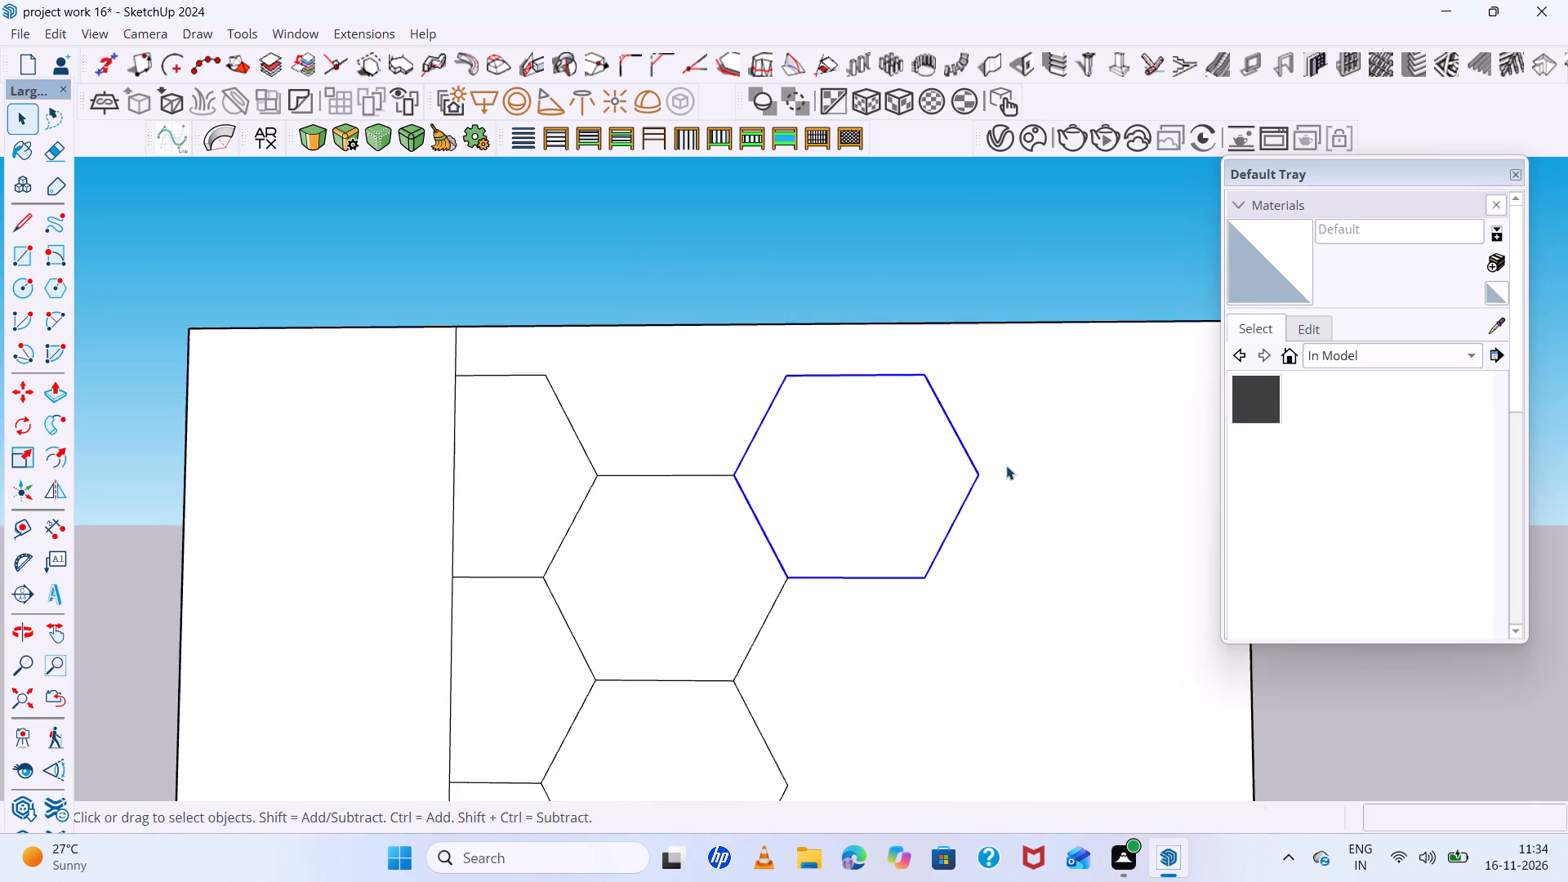
key(m)
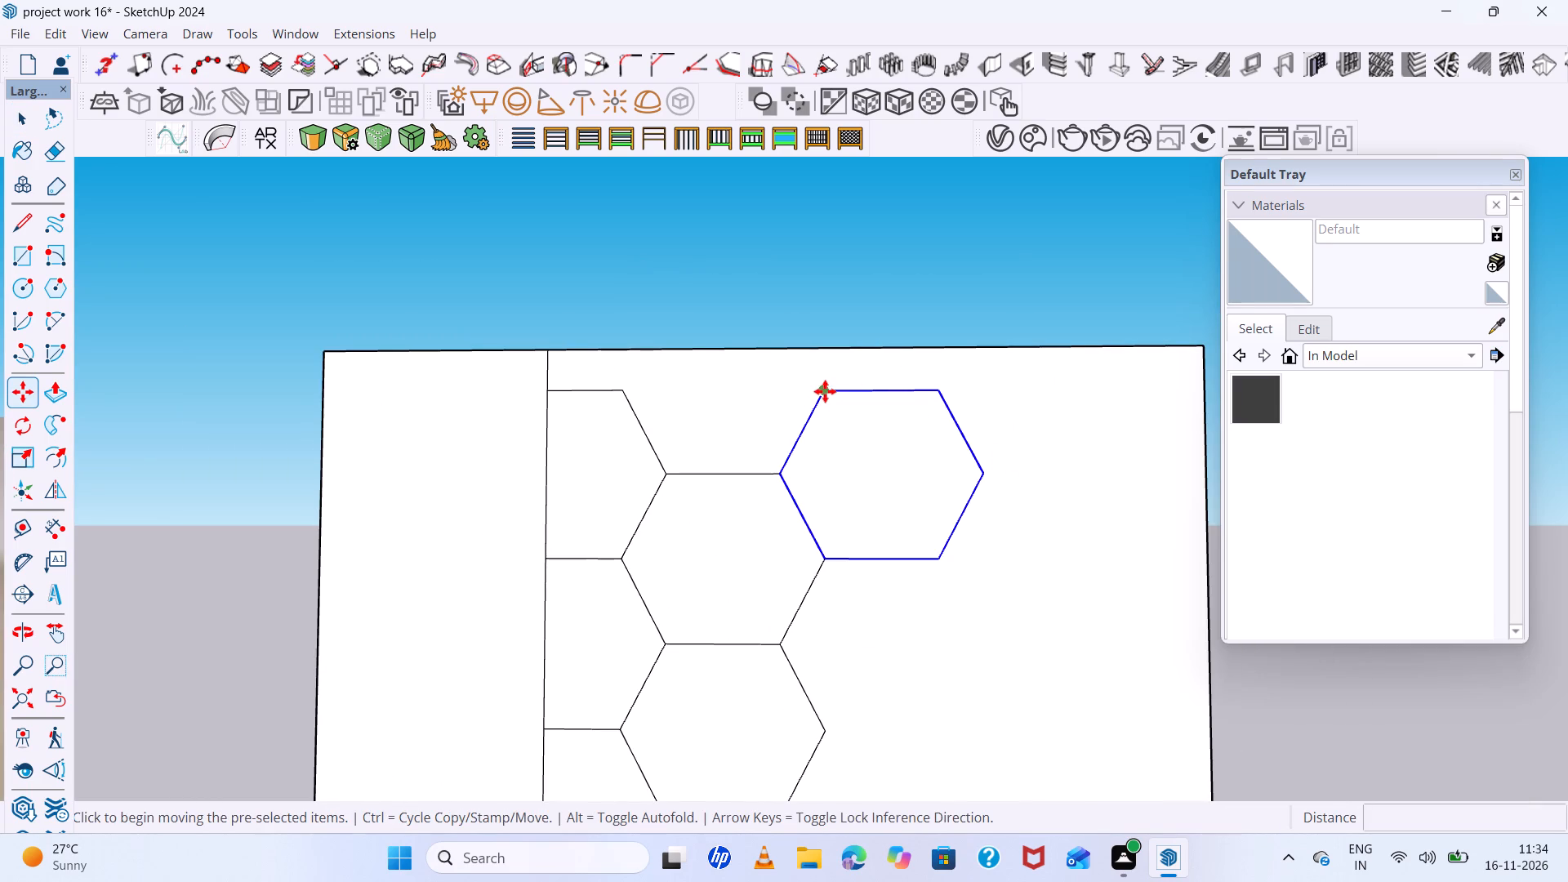
click(825, 391)
scroll(828, 563, up, 13)
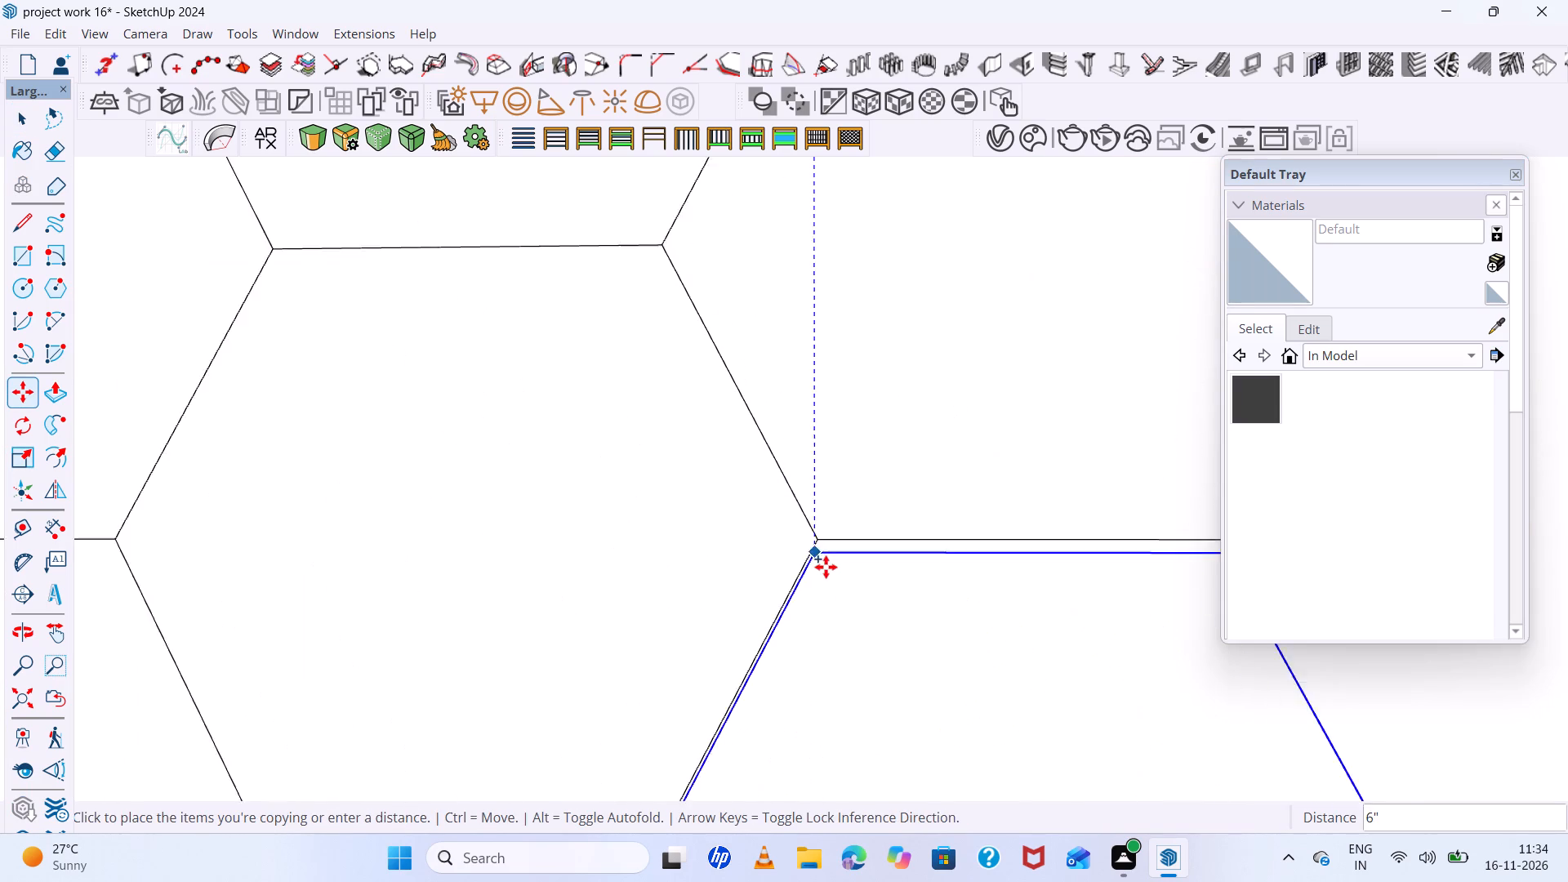
scroll(826, 567, up, 11)
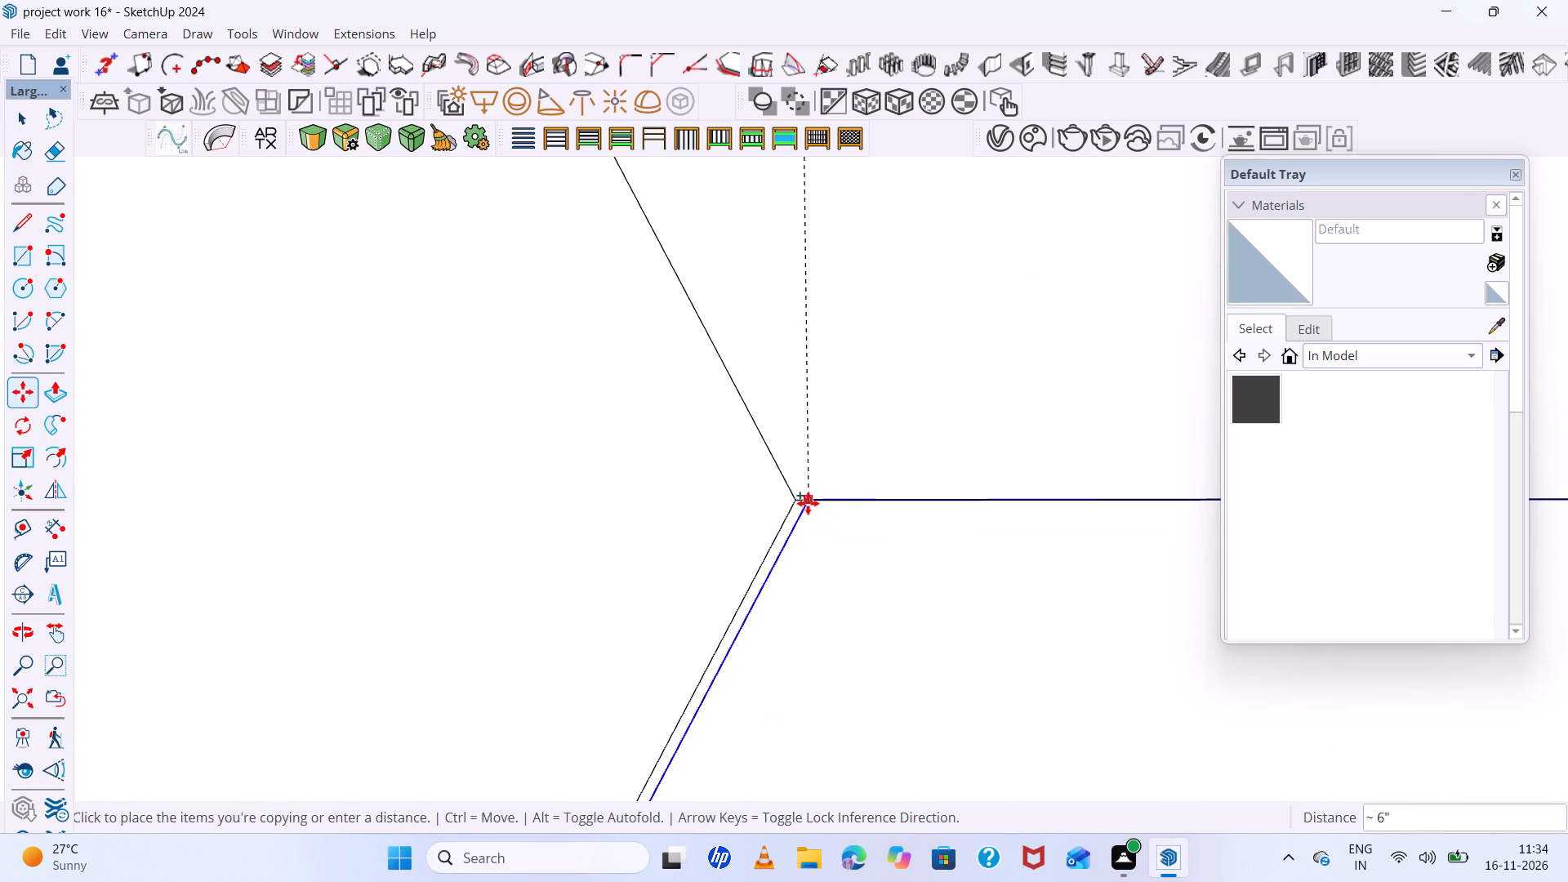
click(800, 503)
Move the copied hexagon slightly so its lower-left corner meets the adjacent right-hand corner of the neighbouring column's hexagon.
scroll(762, 502, down, 20)
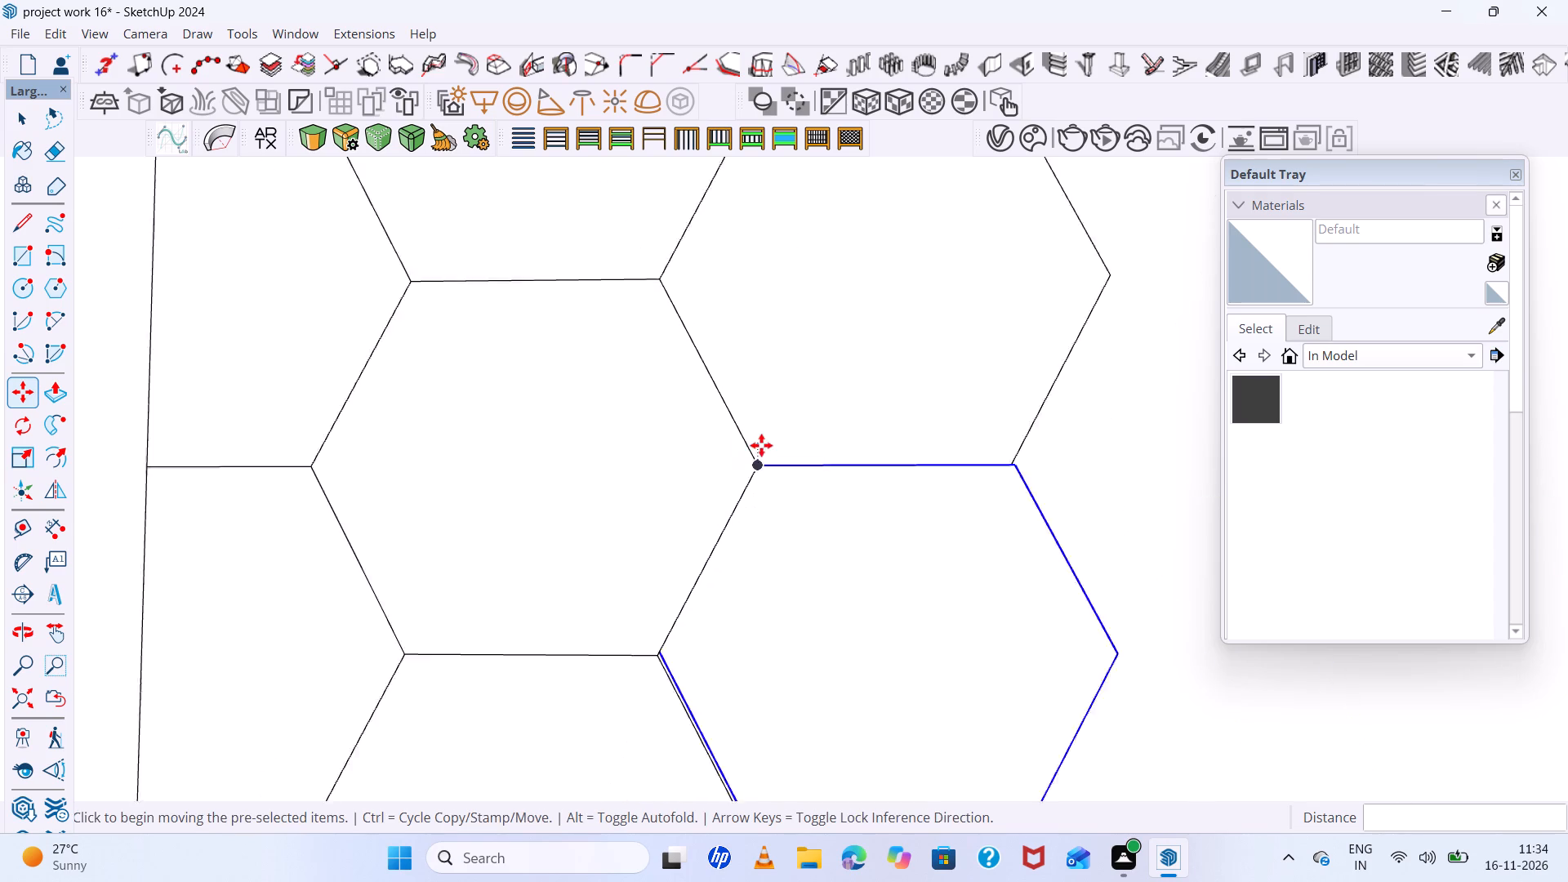
scroll(761, 445, down, 2)
scroll(710, 600, up, 20)
scroll(633, 494, down, 13)
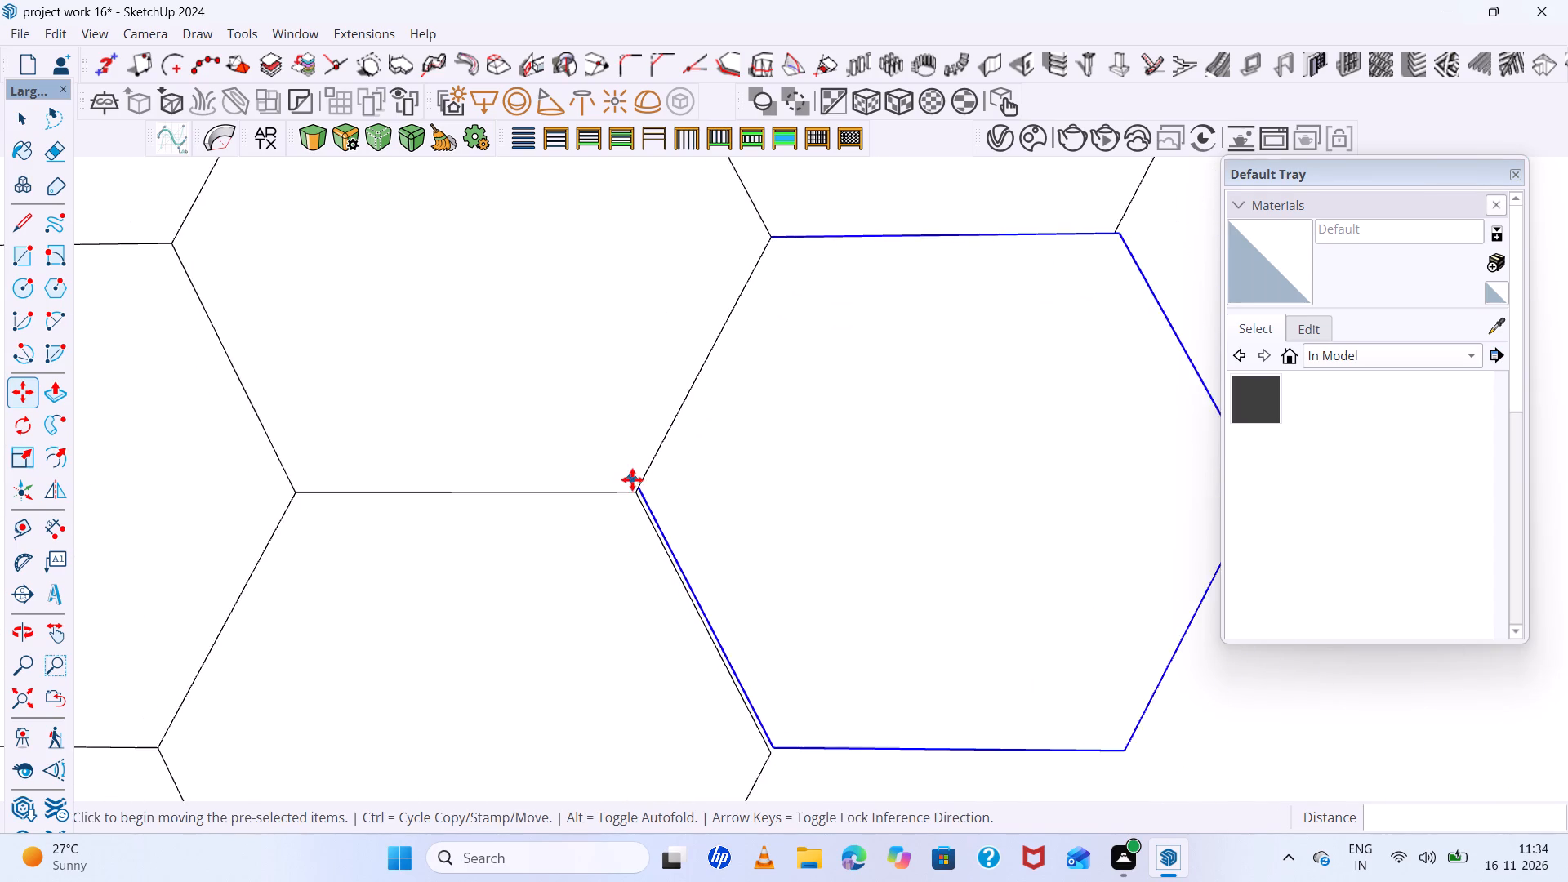
scroll(632, 479, down, 8)
scroll(757, 707, up, 6)
scroll(726, 633, up, 11)
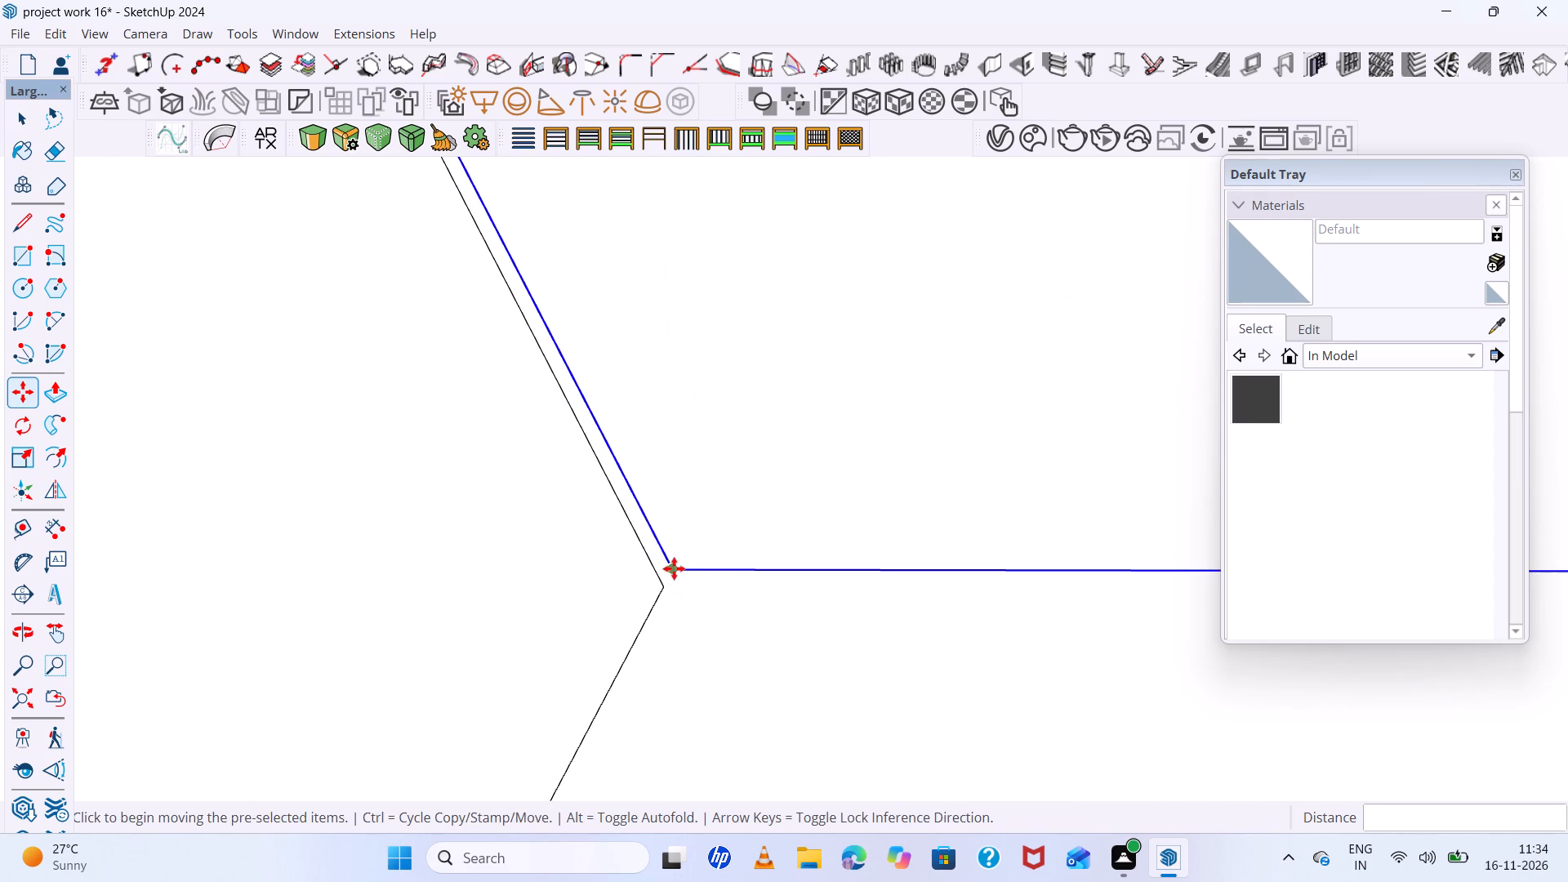
click(674, 568)
click(662, 586)
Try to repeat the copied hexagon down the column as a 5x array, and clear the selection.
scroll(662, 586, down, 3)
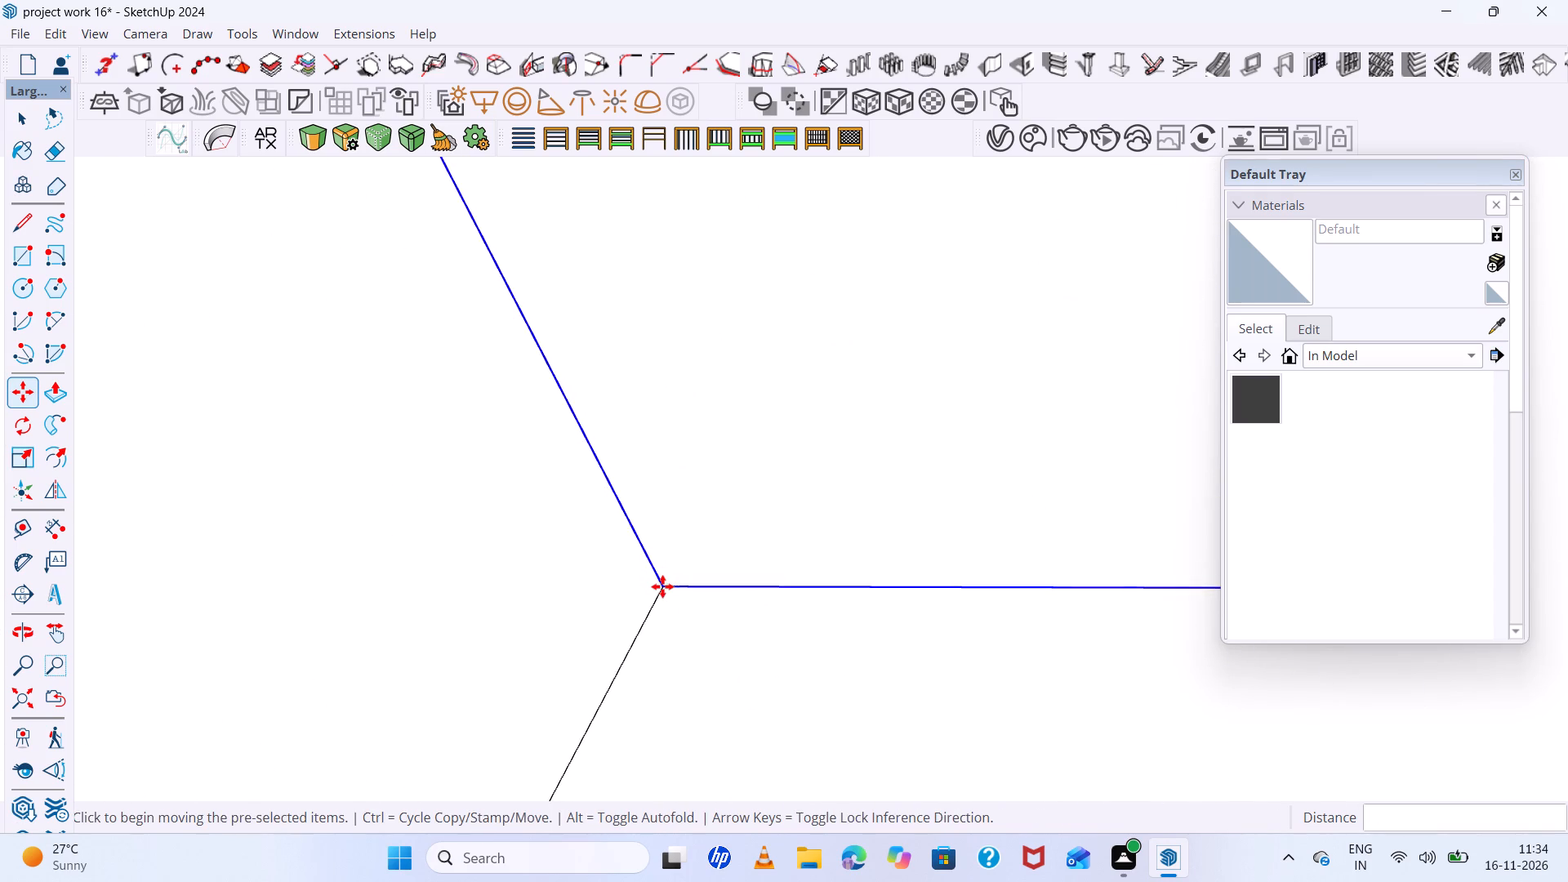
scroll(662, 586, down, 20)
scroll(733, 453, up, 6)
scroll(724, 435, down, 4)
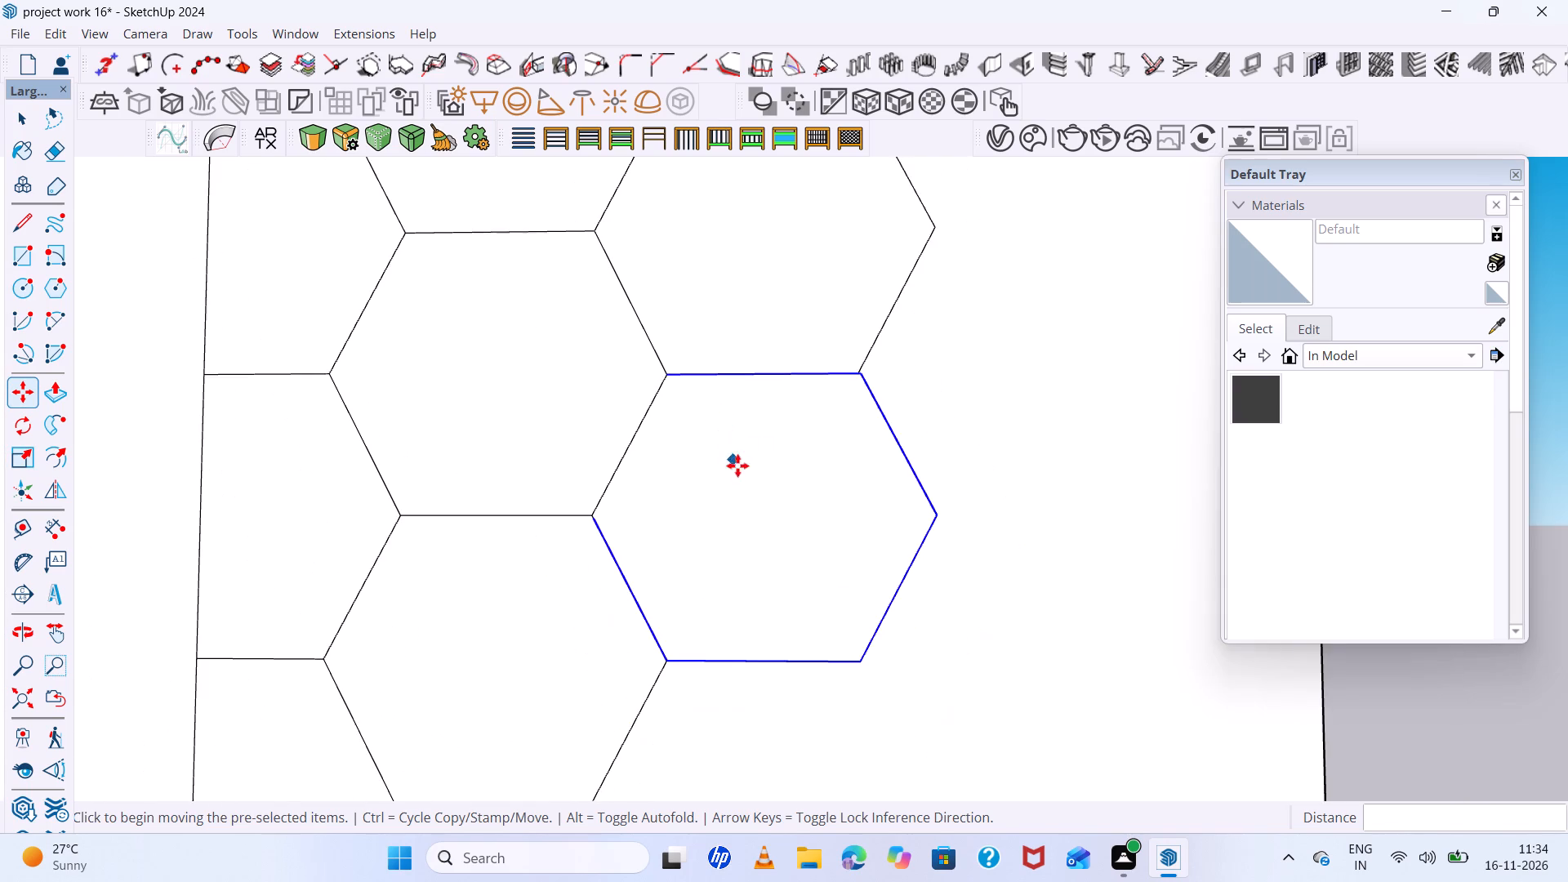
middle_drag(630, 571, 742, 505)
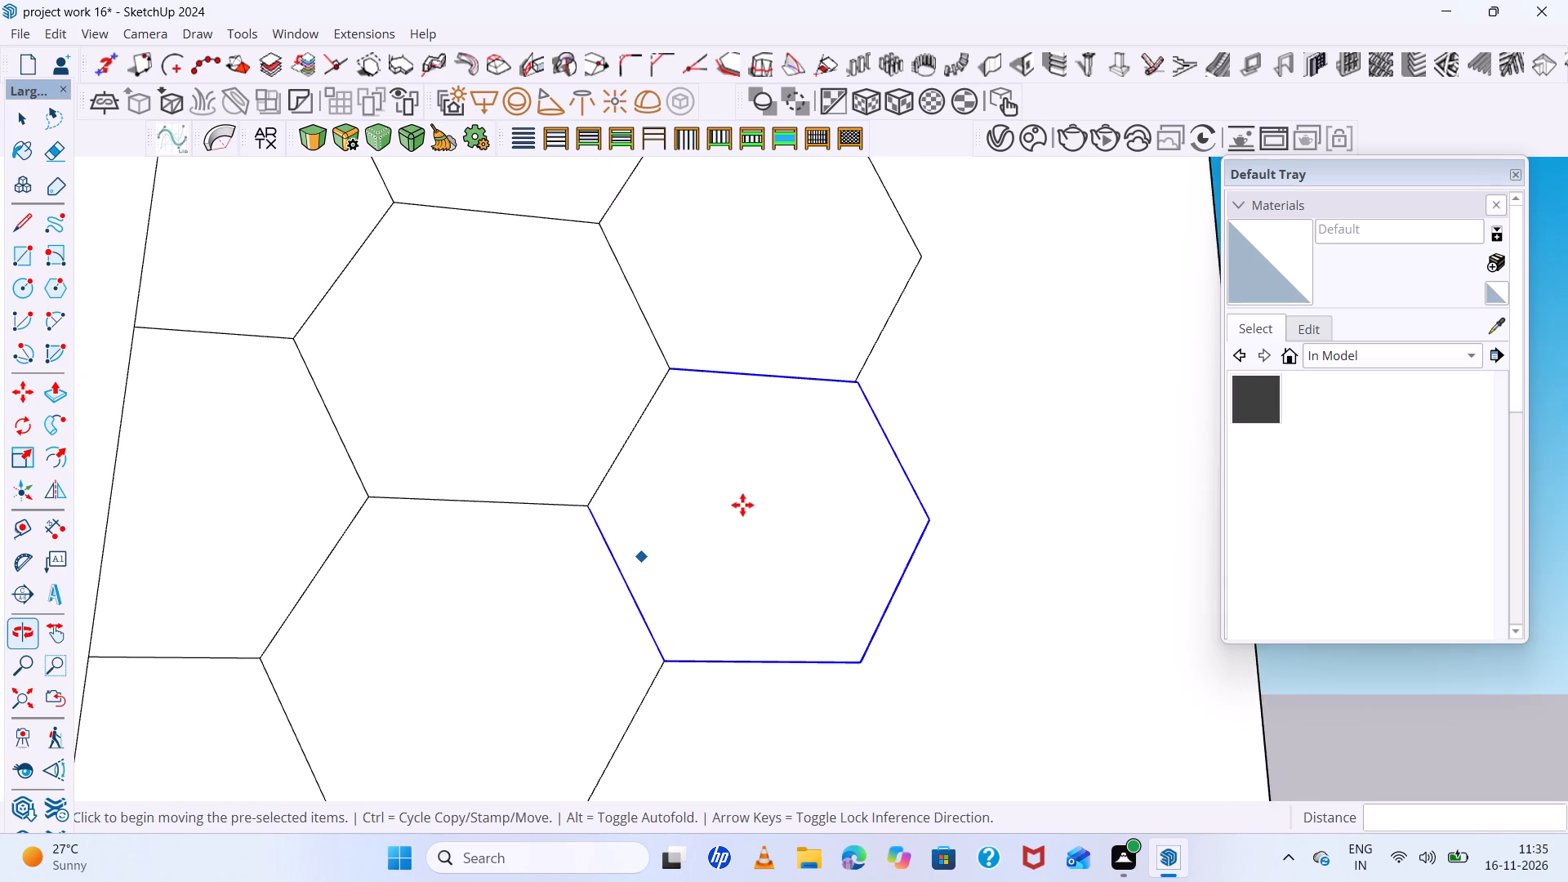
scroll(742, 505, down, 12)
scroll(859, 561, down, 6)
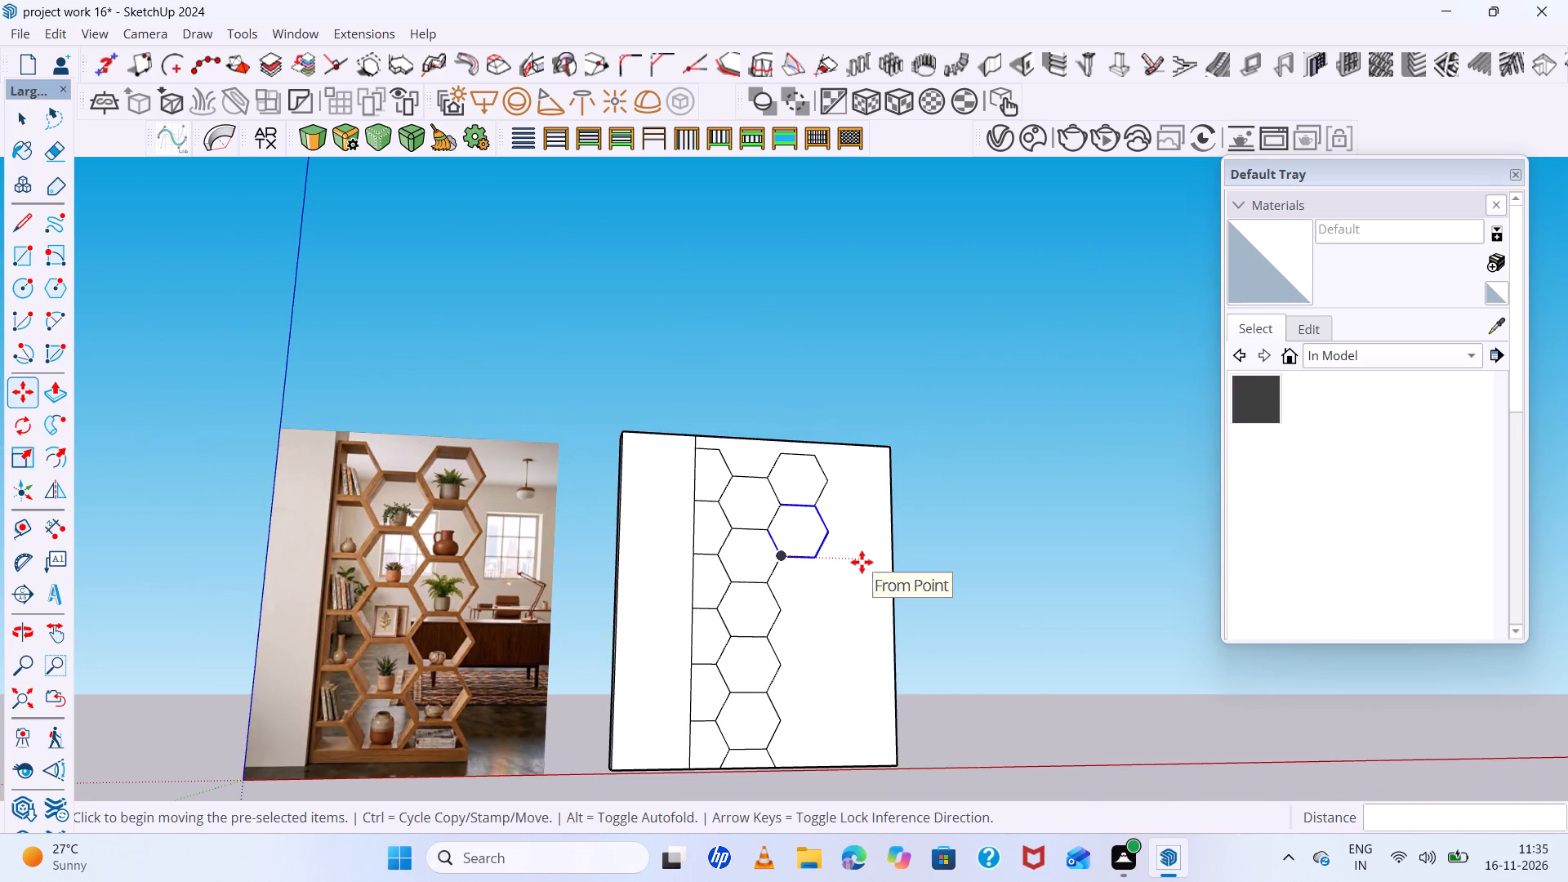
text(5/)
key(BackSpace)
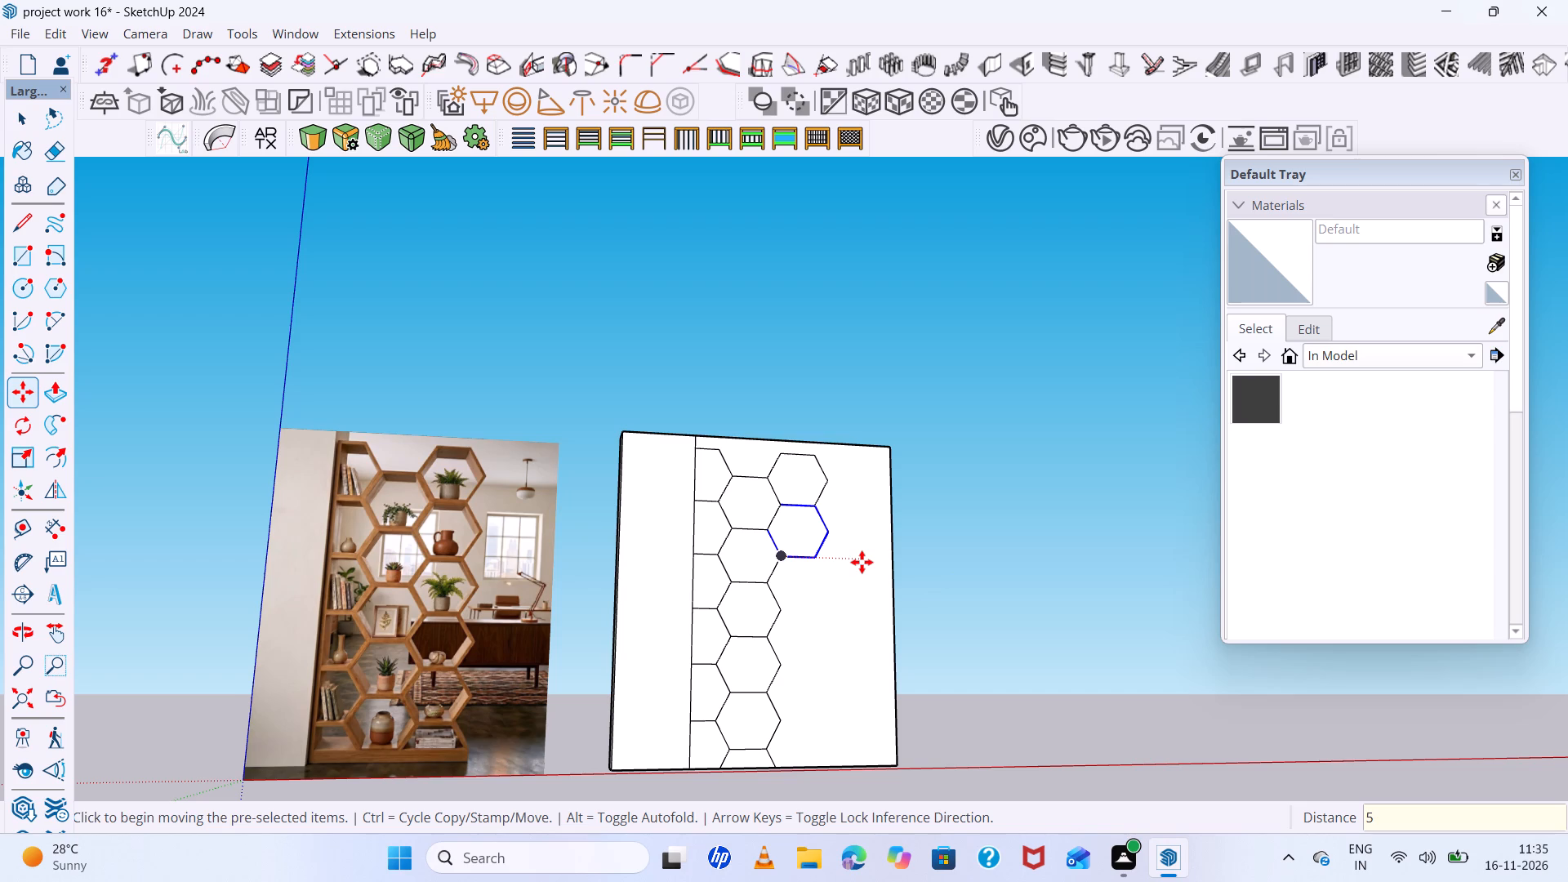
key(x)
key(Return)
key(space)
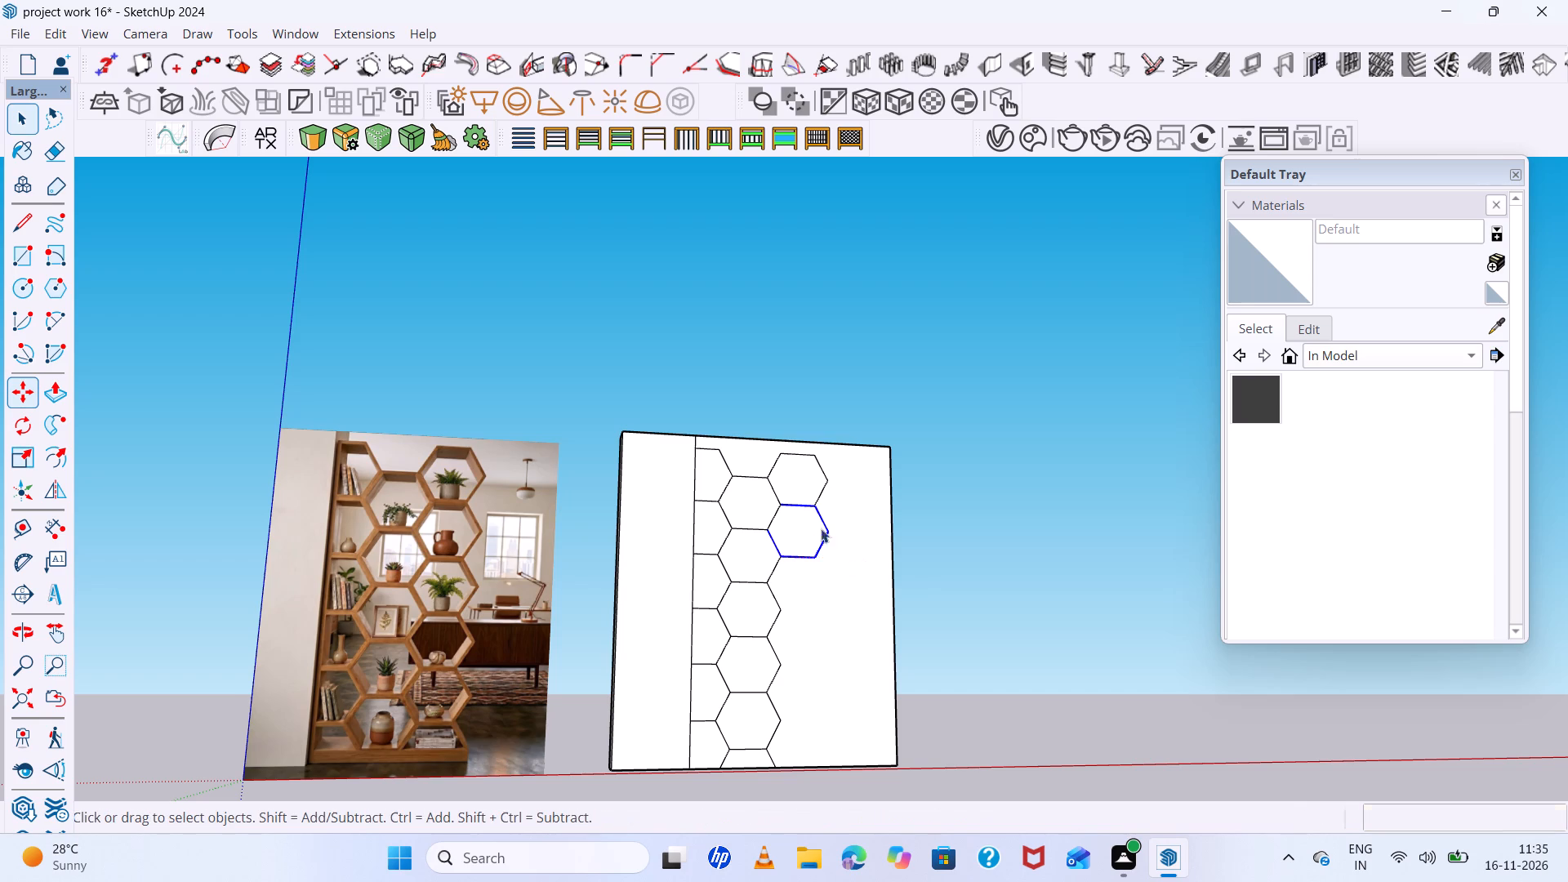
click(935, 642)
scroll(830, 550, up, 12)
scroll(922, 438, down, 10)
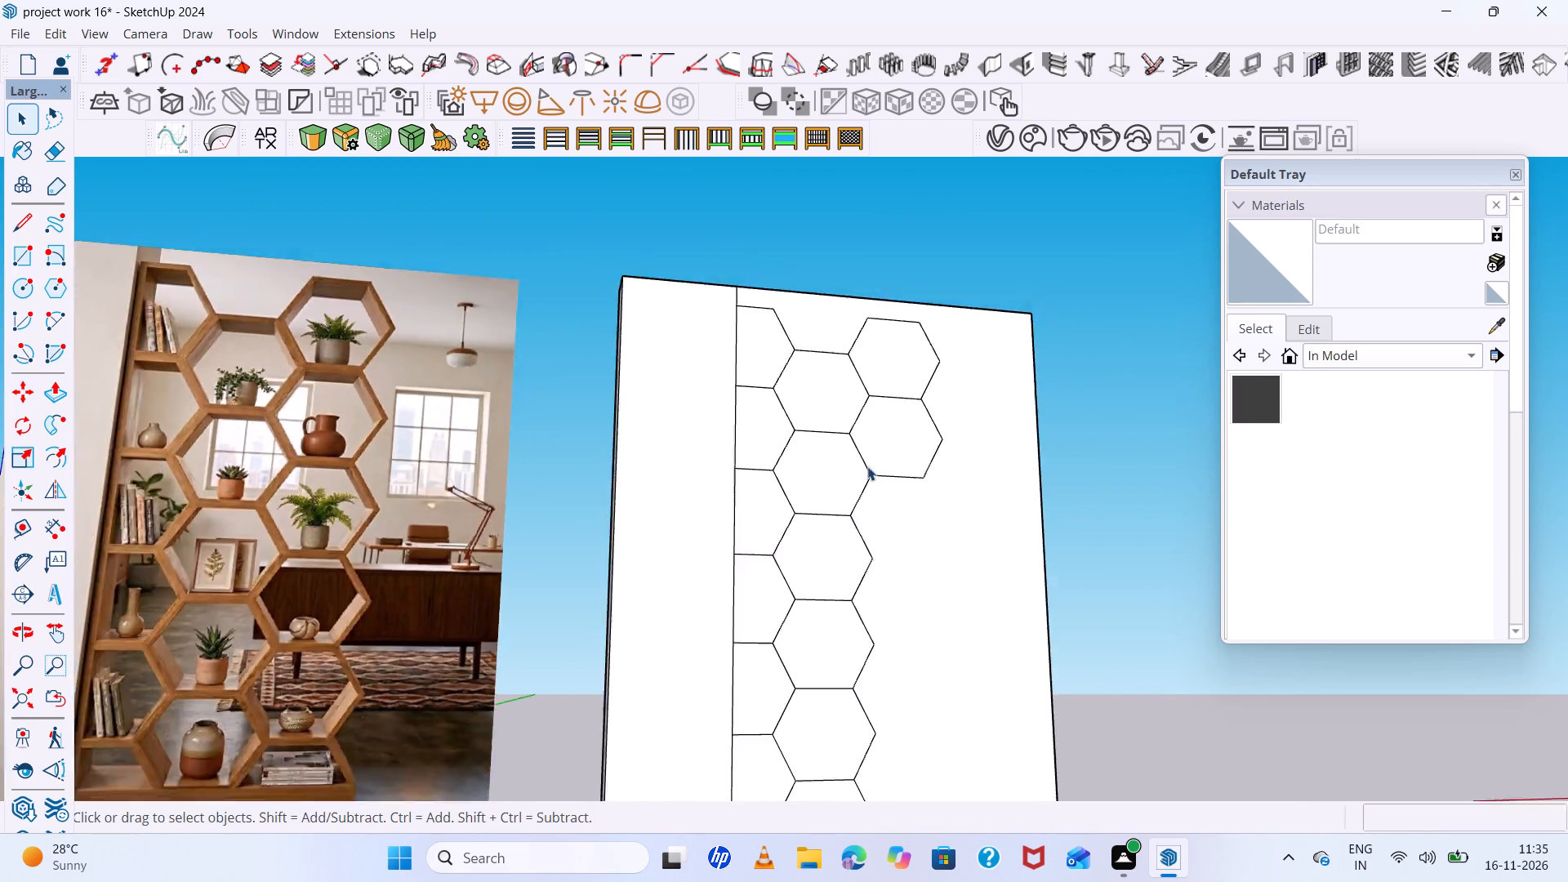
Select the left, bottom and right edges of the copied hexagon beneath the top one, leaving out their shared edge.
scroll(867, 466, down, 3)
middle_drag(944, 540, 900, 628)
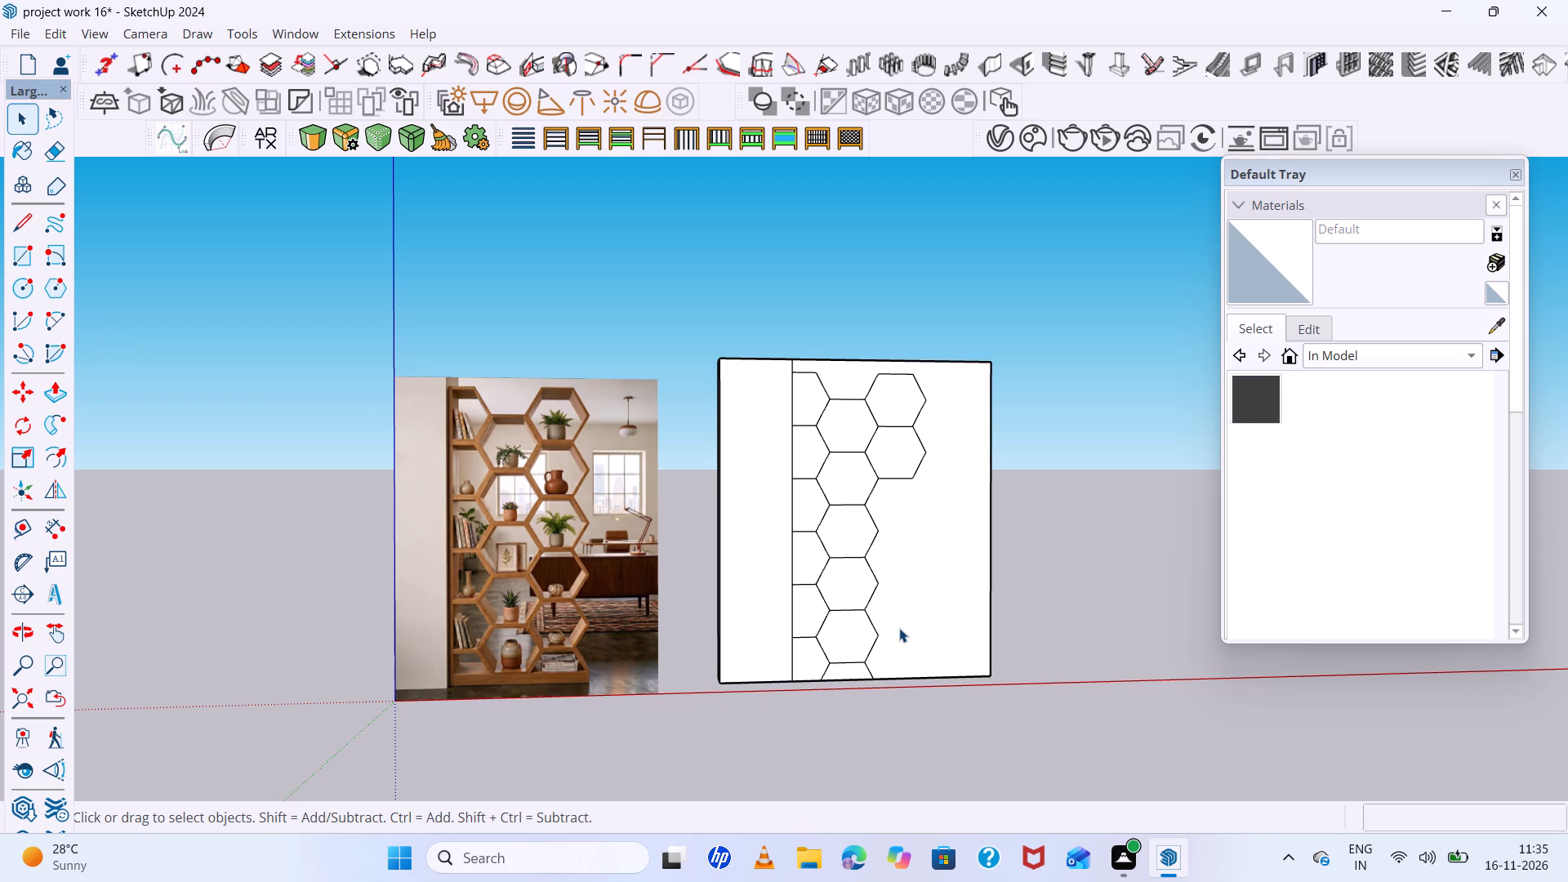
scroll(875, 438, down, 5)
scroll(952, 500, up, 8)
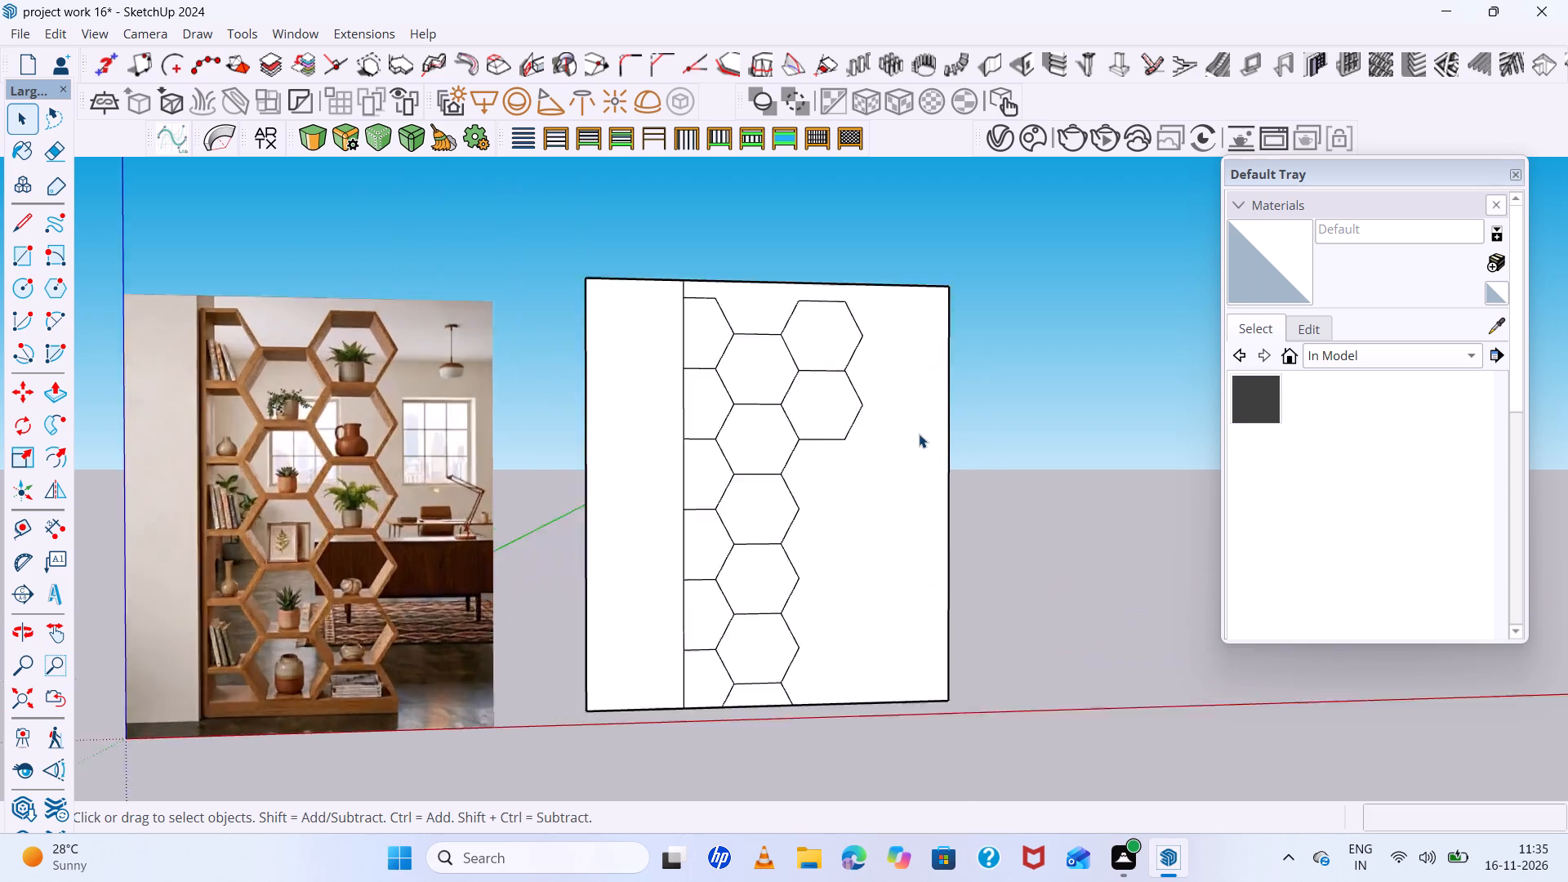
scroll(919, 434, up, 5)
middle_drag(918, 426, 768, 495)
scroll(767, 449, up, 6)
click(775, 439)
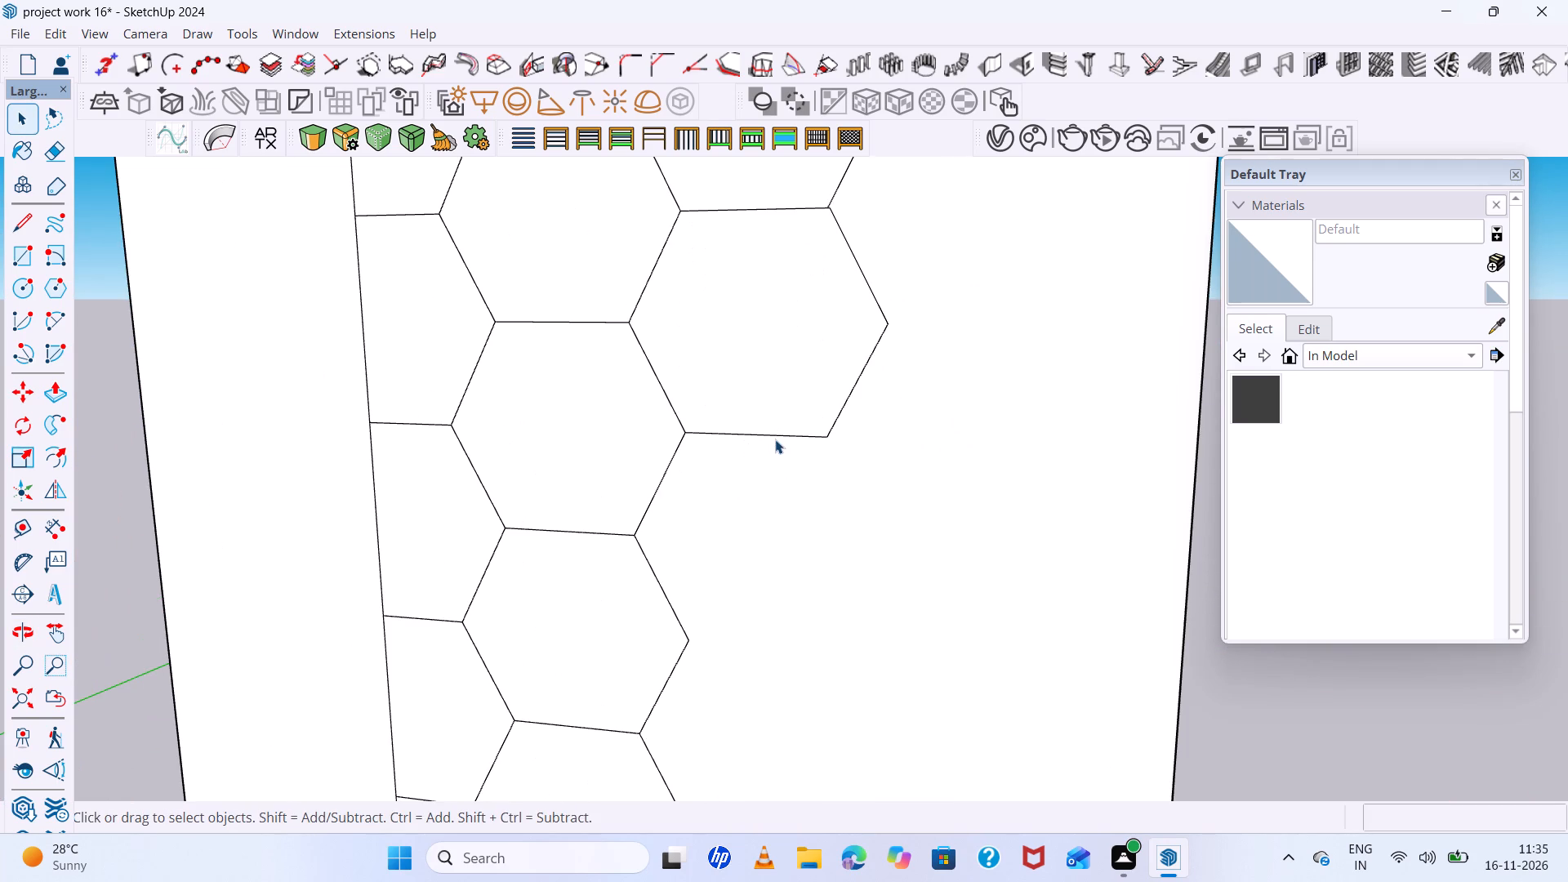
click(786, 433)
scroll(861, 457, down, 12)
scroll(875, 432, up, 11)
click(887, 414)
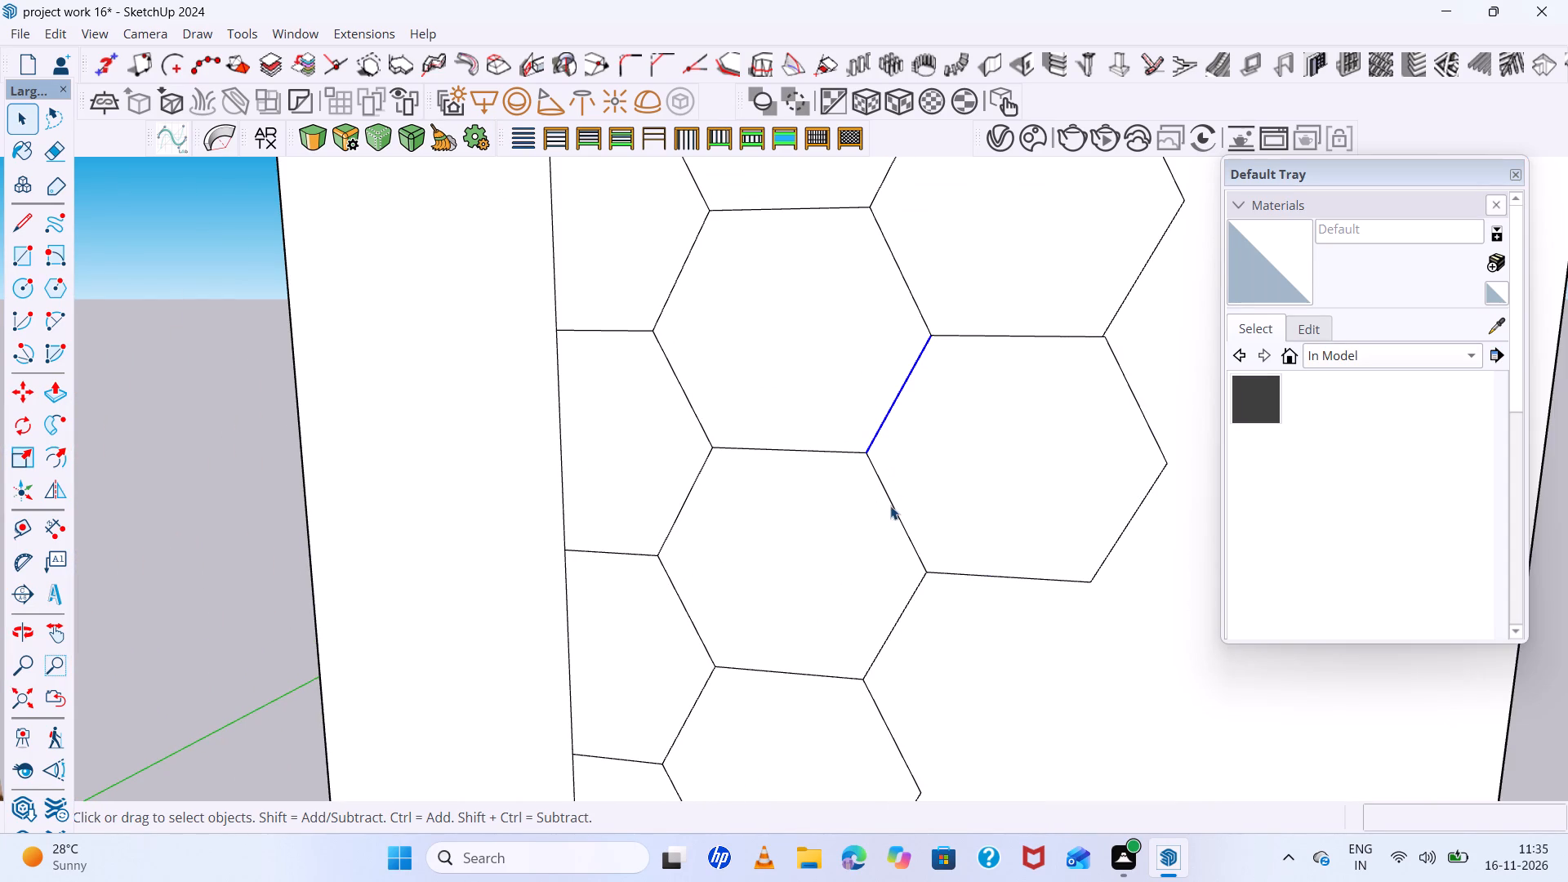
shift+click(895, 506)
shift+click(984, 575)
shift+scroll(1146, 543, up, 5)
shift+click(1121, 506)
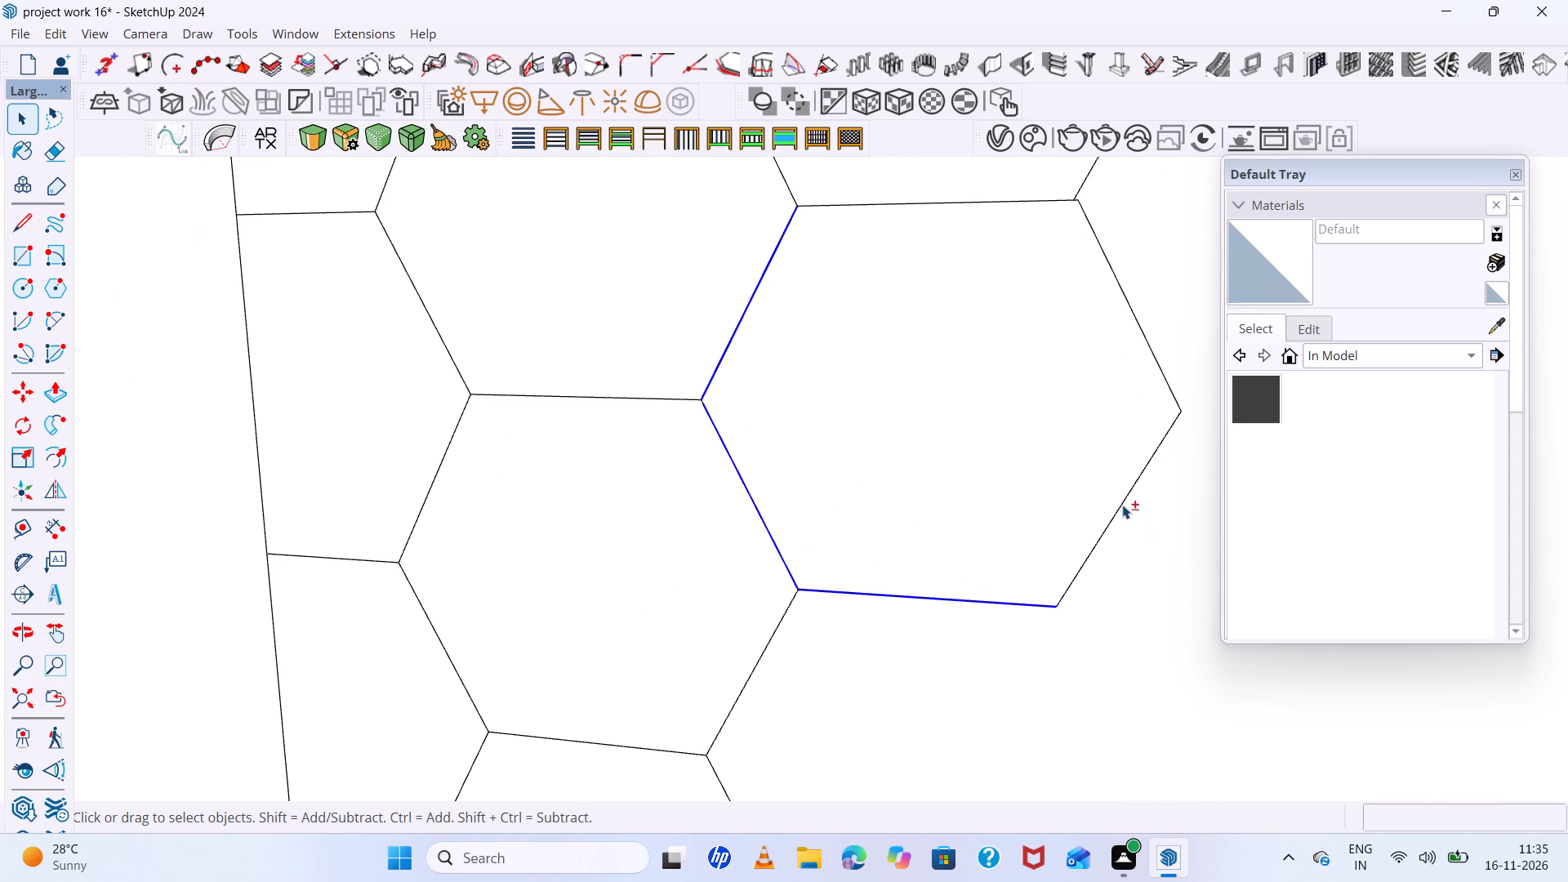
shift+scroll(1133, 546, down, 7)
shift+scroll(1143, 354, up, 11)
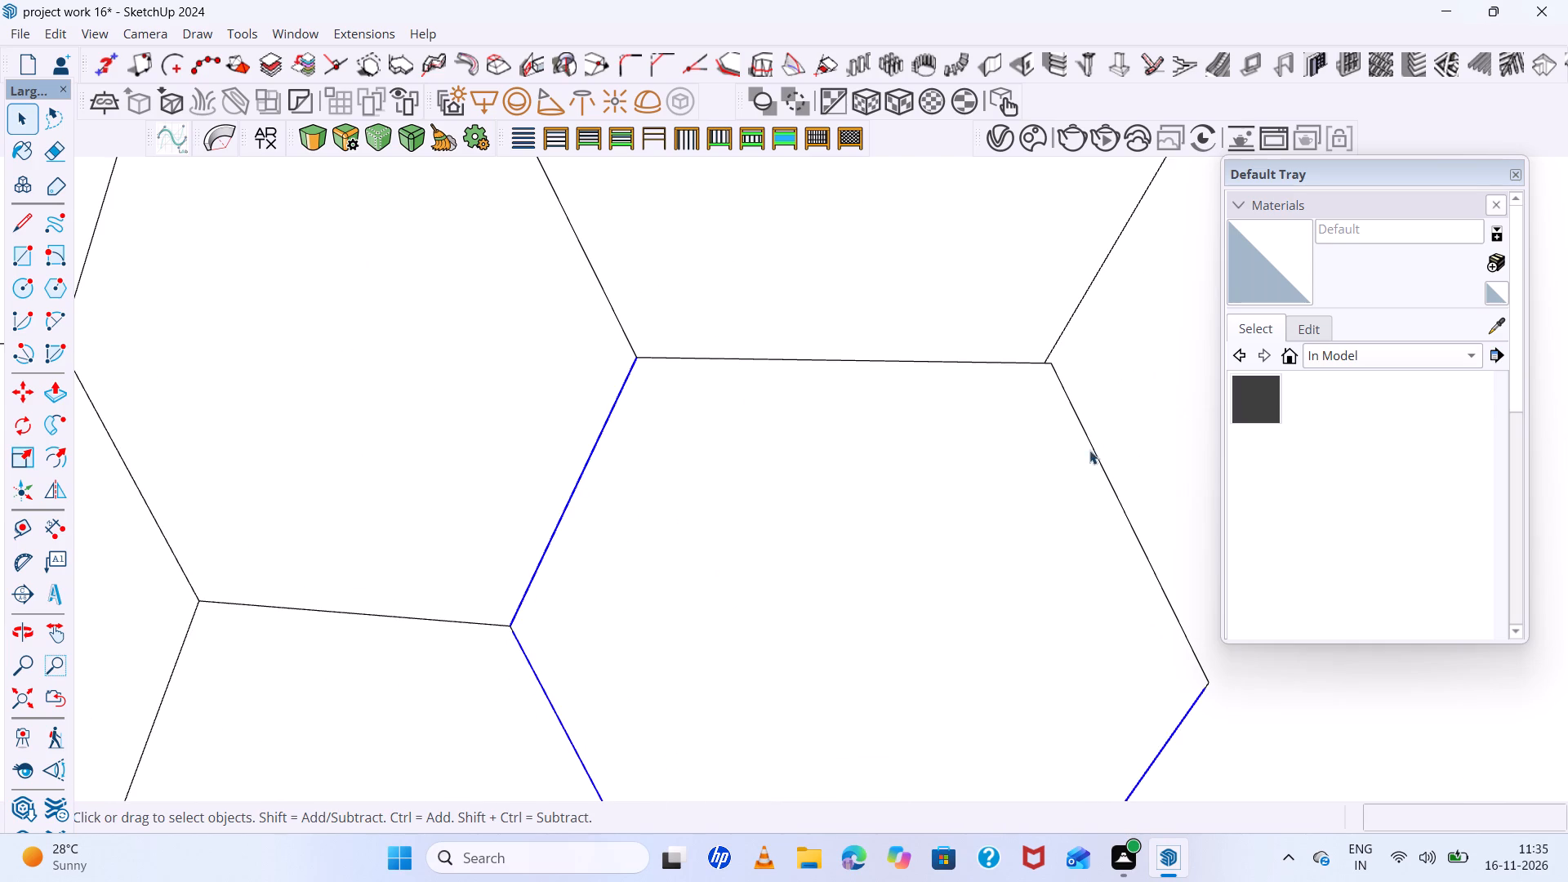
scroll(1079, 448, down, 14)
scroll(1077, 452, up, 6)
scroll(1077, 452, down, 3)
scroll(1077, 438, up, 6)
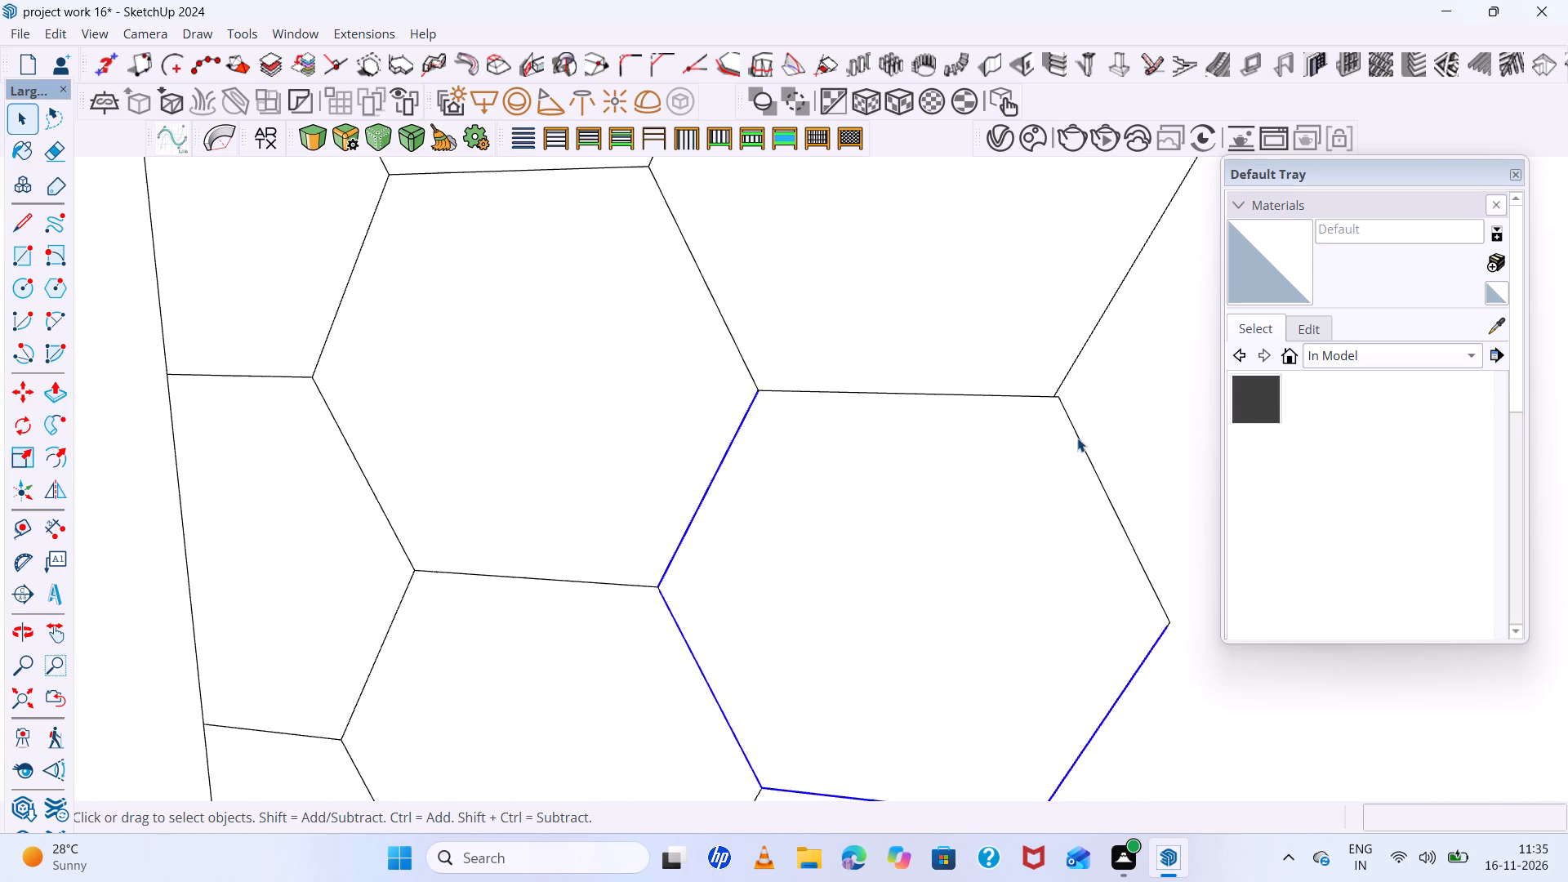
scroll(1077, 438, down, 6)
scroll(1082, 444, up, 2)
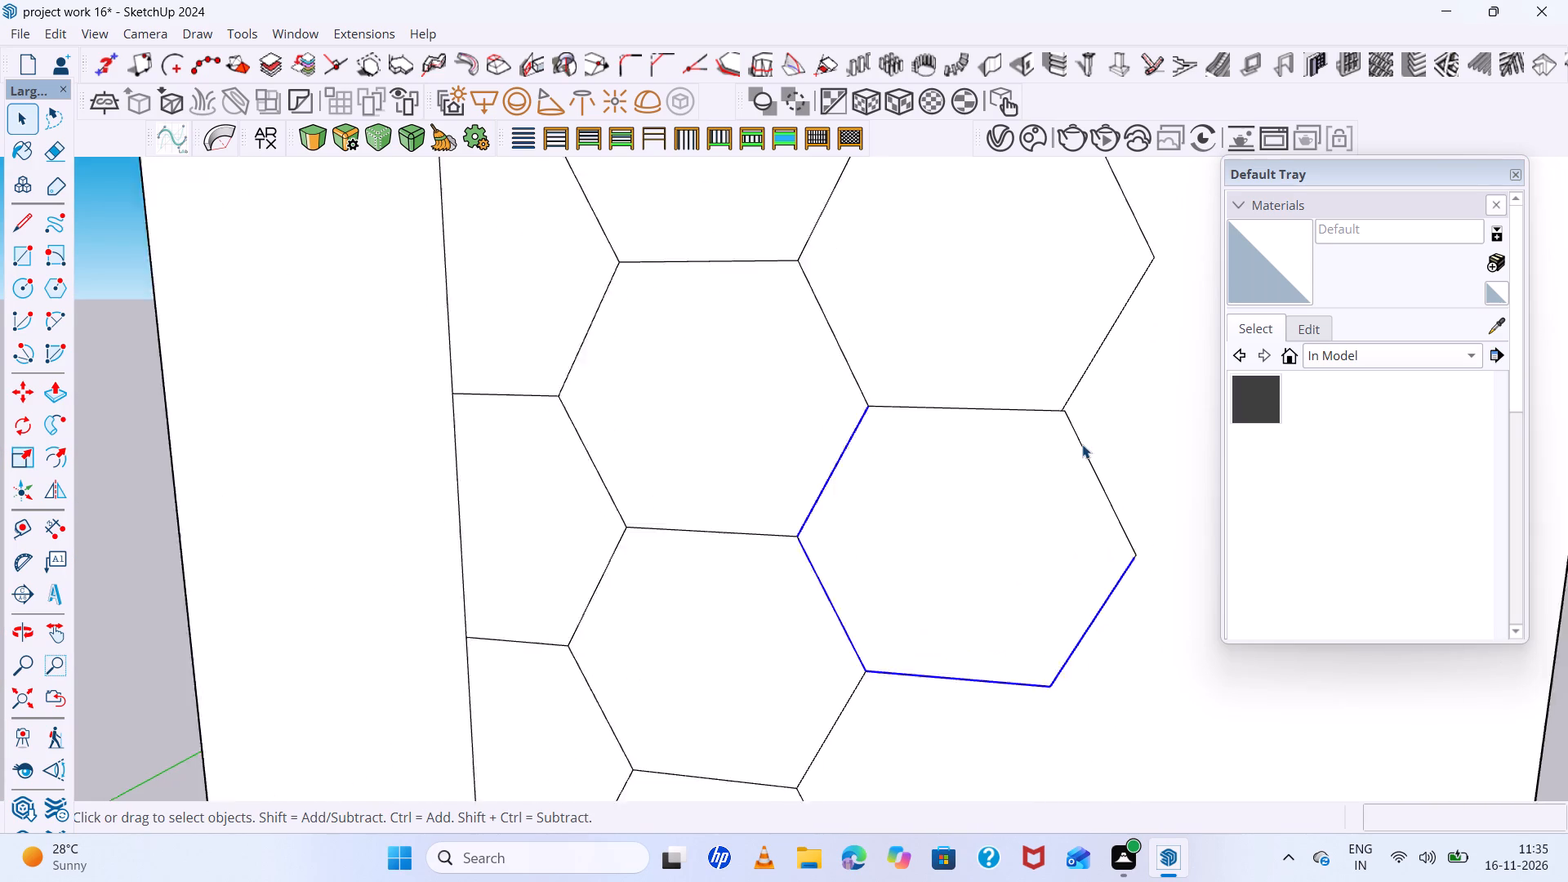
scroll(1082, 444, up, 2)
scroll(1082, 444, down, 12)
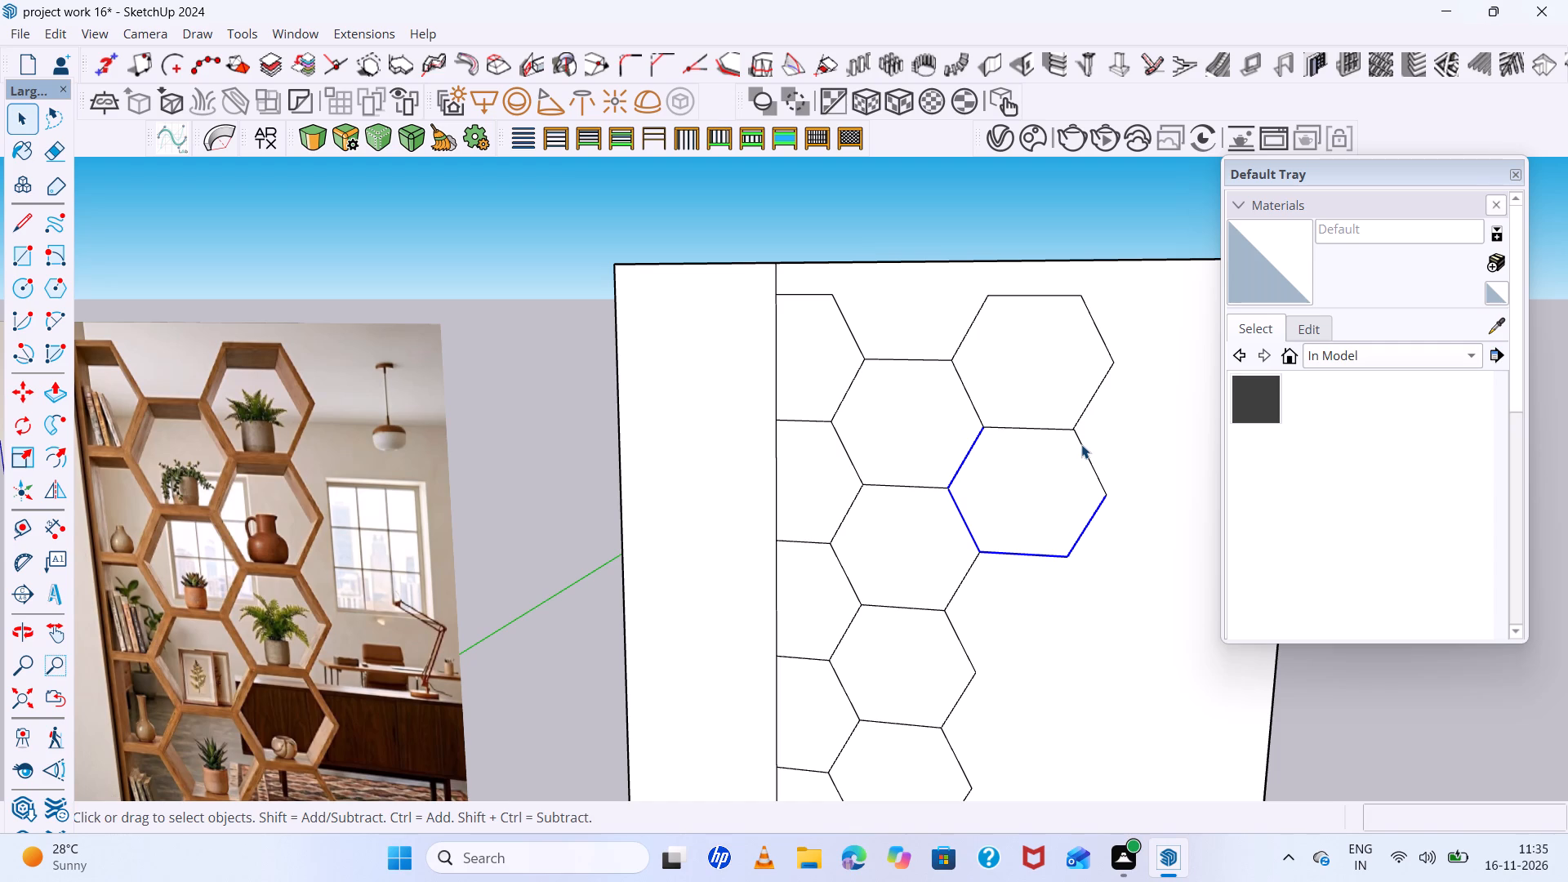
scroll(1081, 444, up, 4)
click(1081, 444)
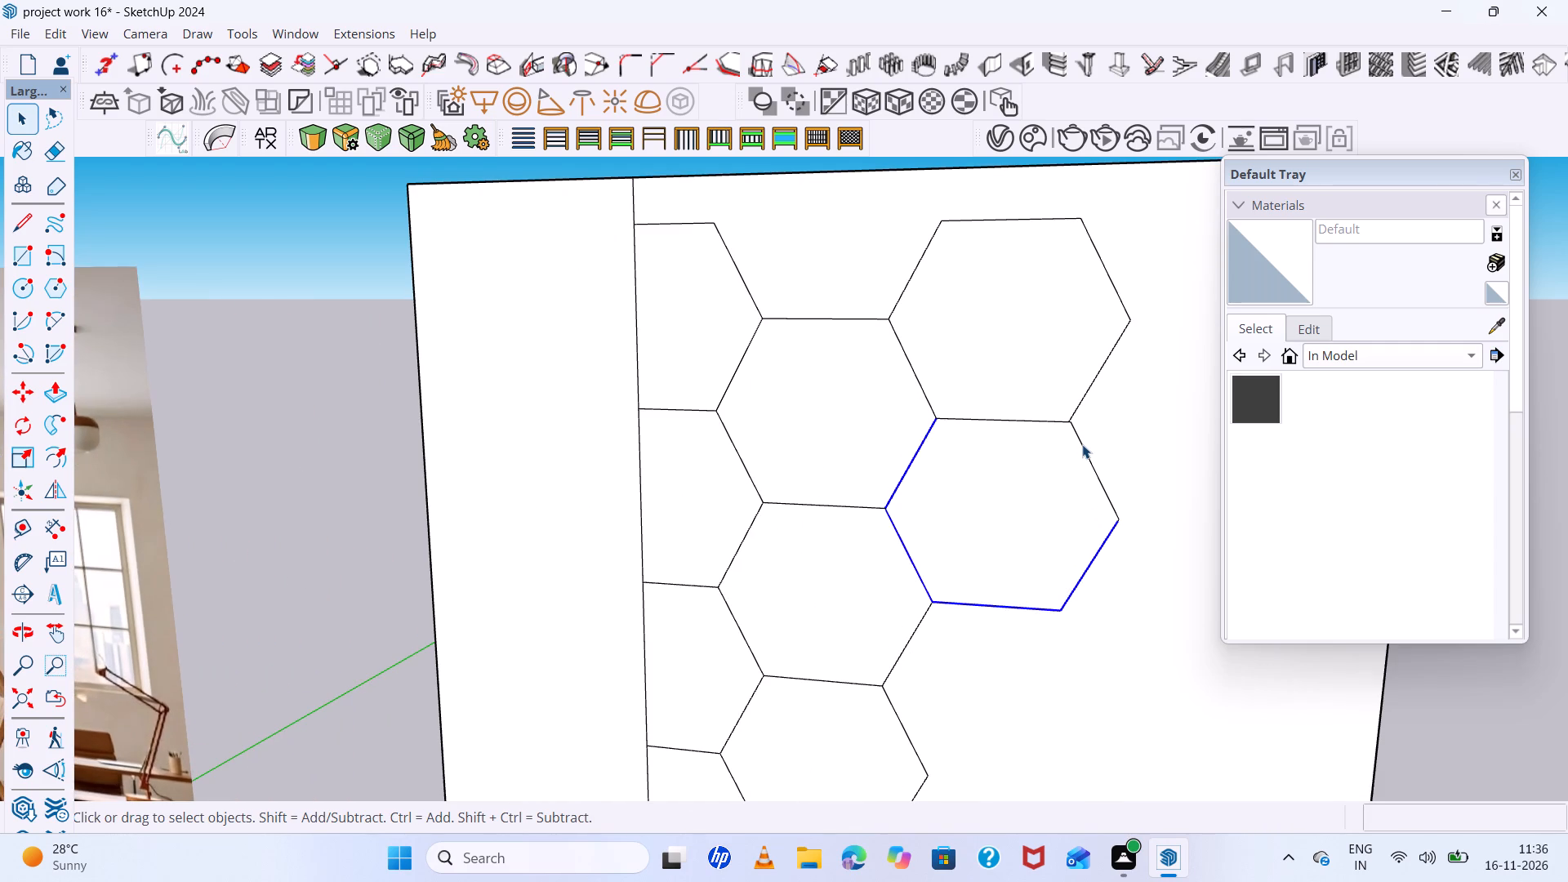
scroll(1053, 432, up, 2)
Undo the alignment move and the copy of the hexagon beneath the top one.
key(ctrl+z)
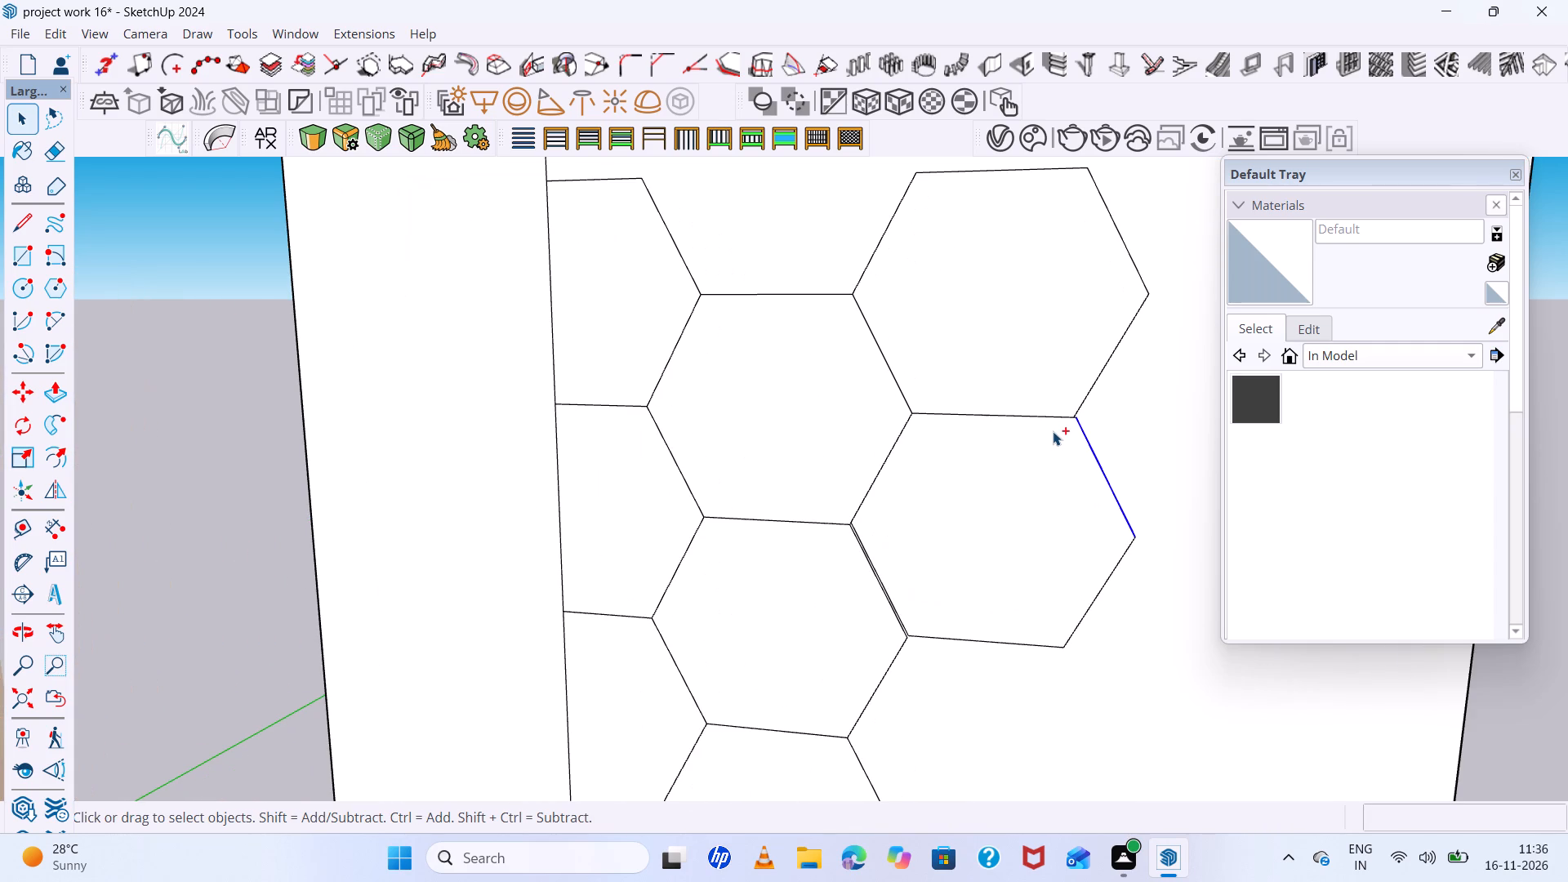
key(ctrl+z)
scroll(1088, 438, down, 6)
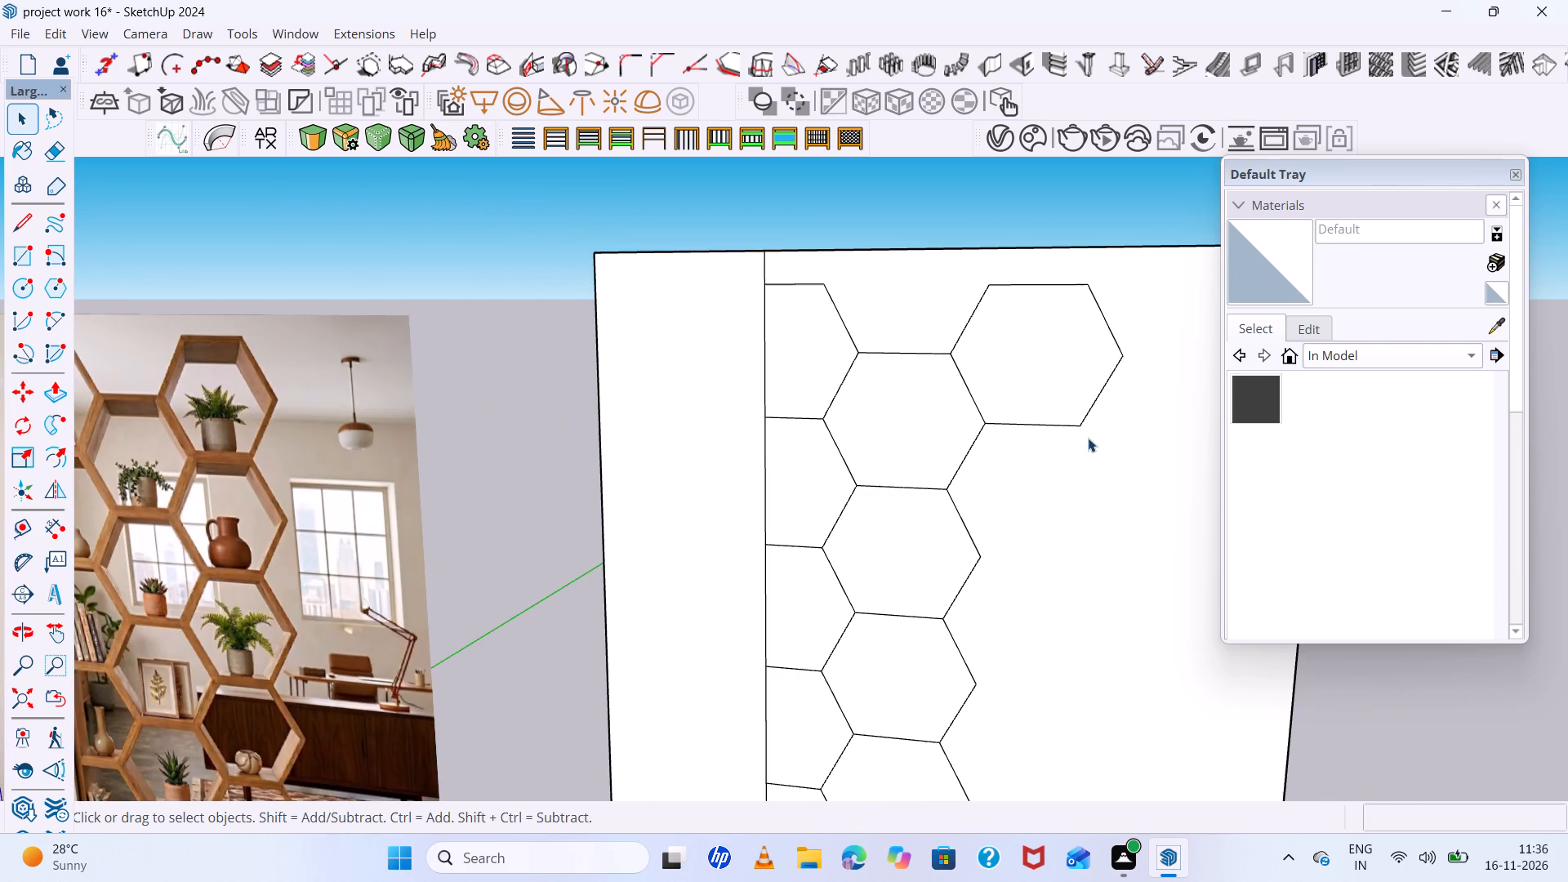
Mirror-copy the neighbouring column's two slanted edges below the top hexagon, with the flip plane offset about 3" to the shared edge's midpoint.
key(l)
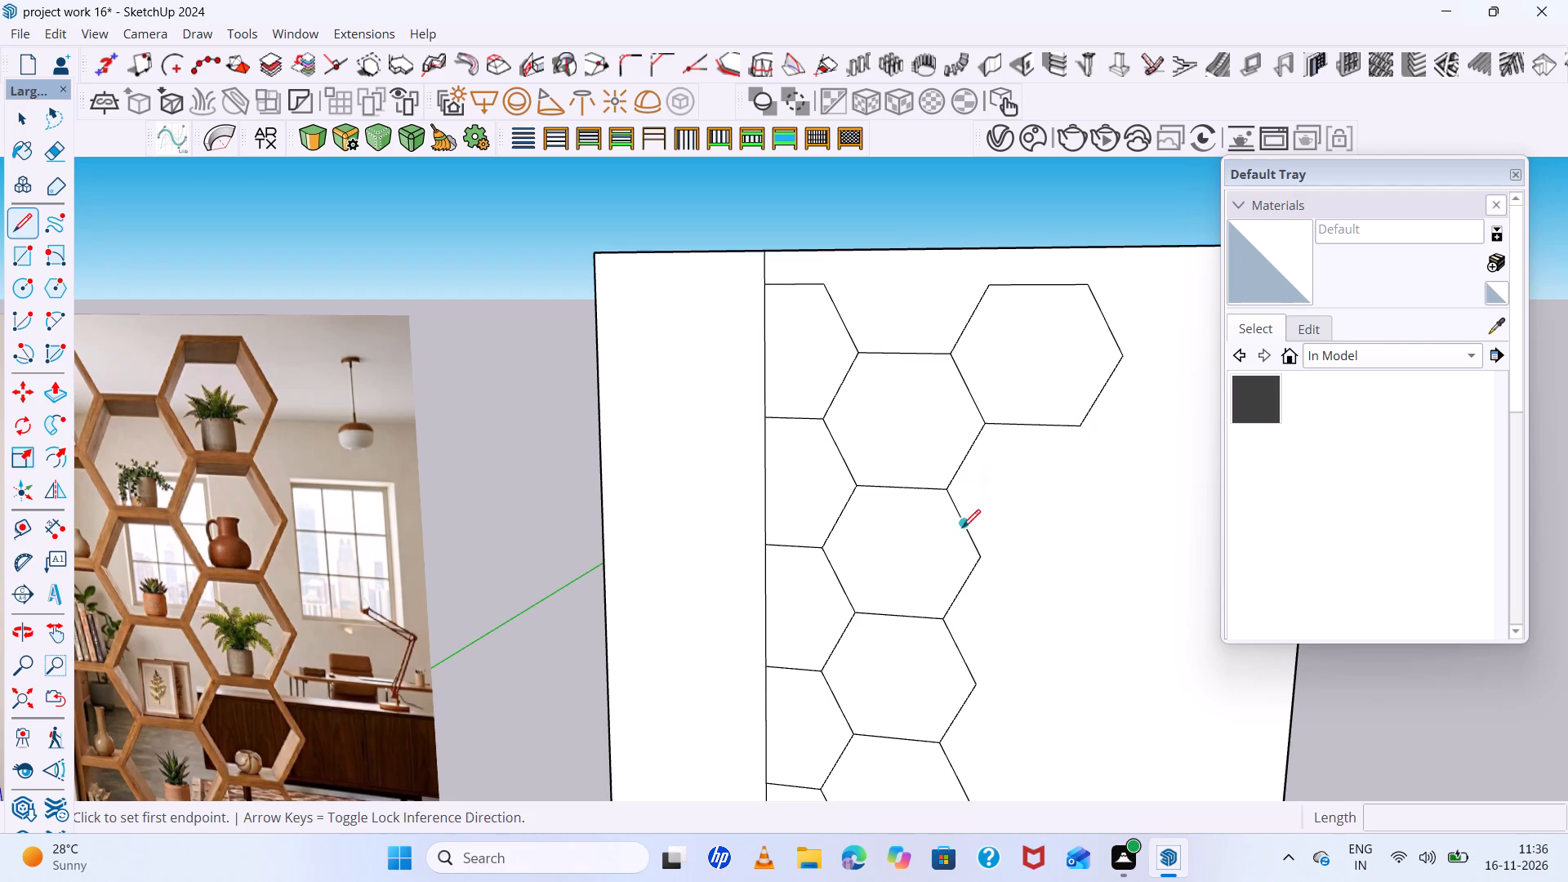
key(space)
click(963, 522)
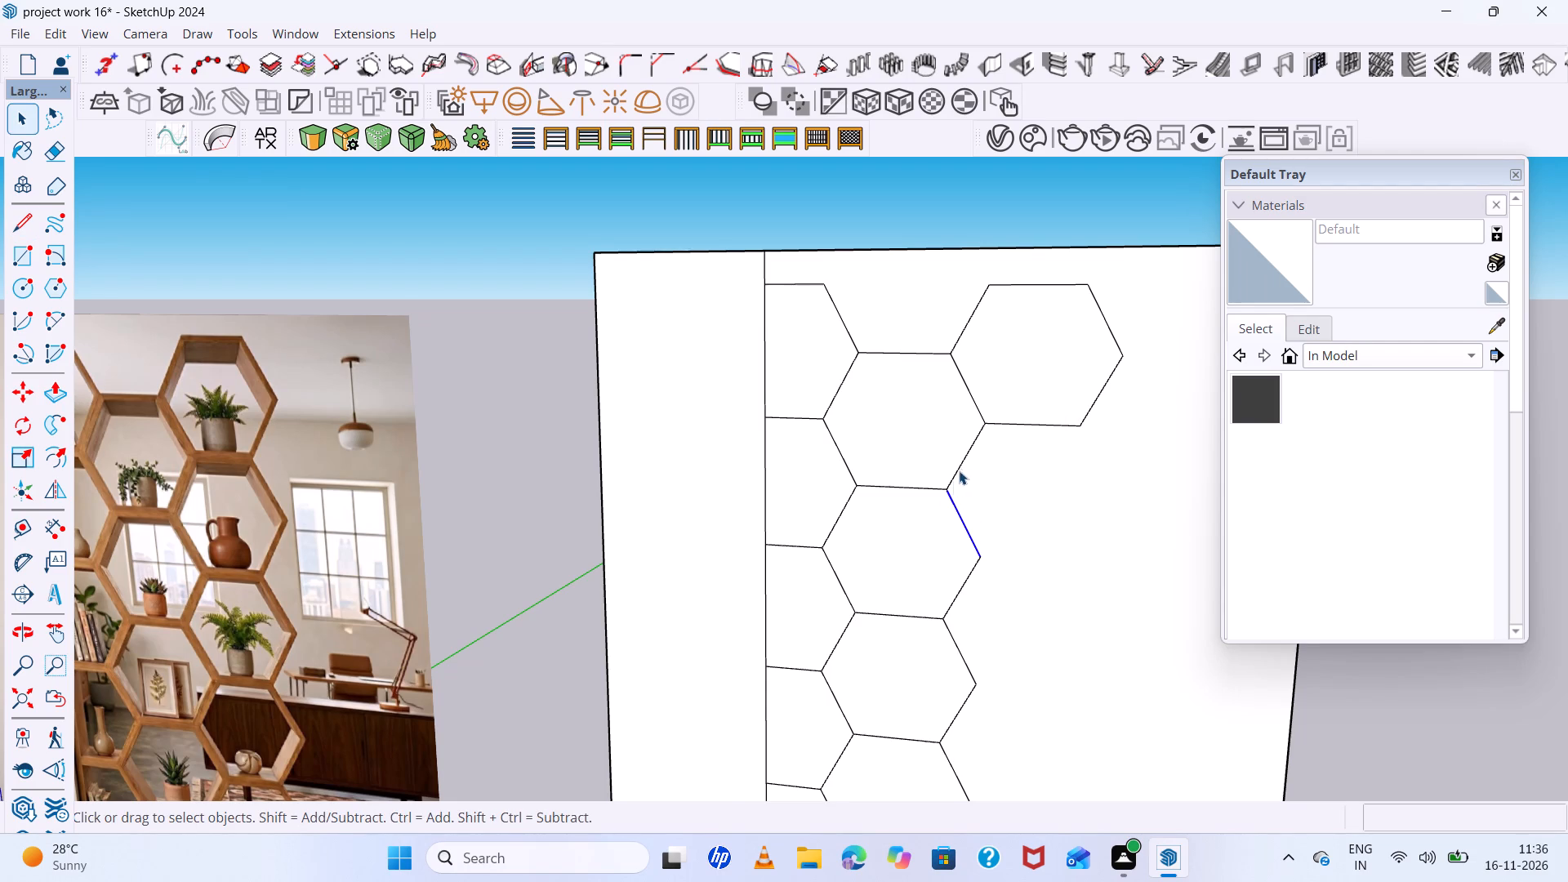
scroll(933, 505, up, 20)
scroll(933, 505, up, 19)
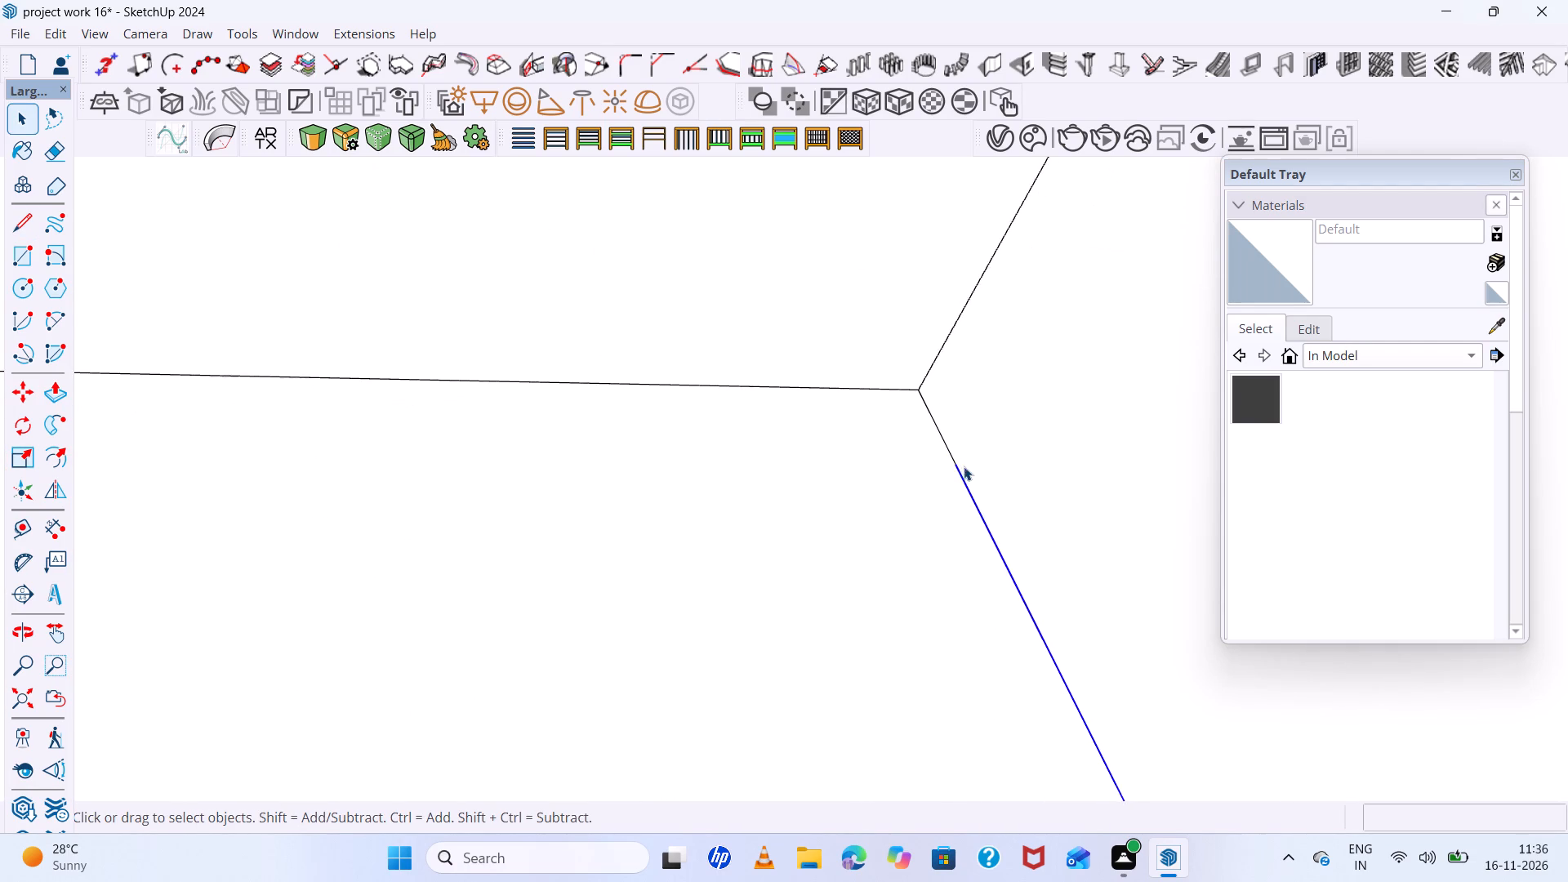
scroll(964, 466, up, 5)
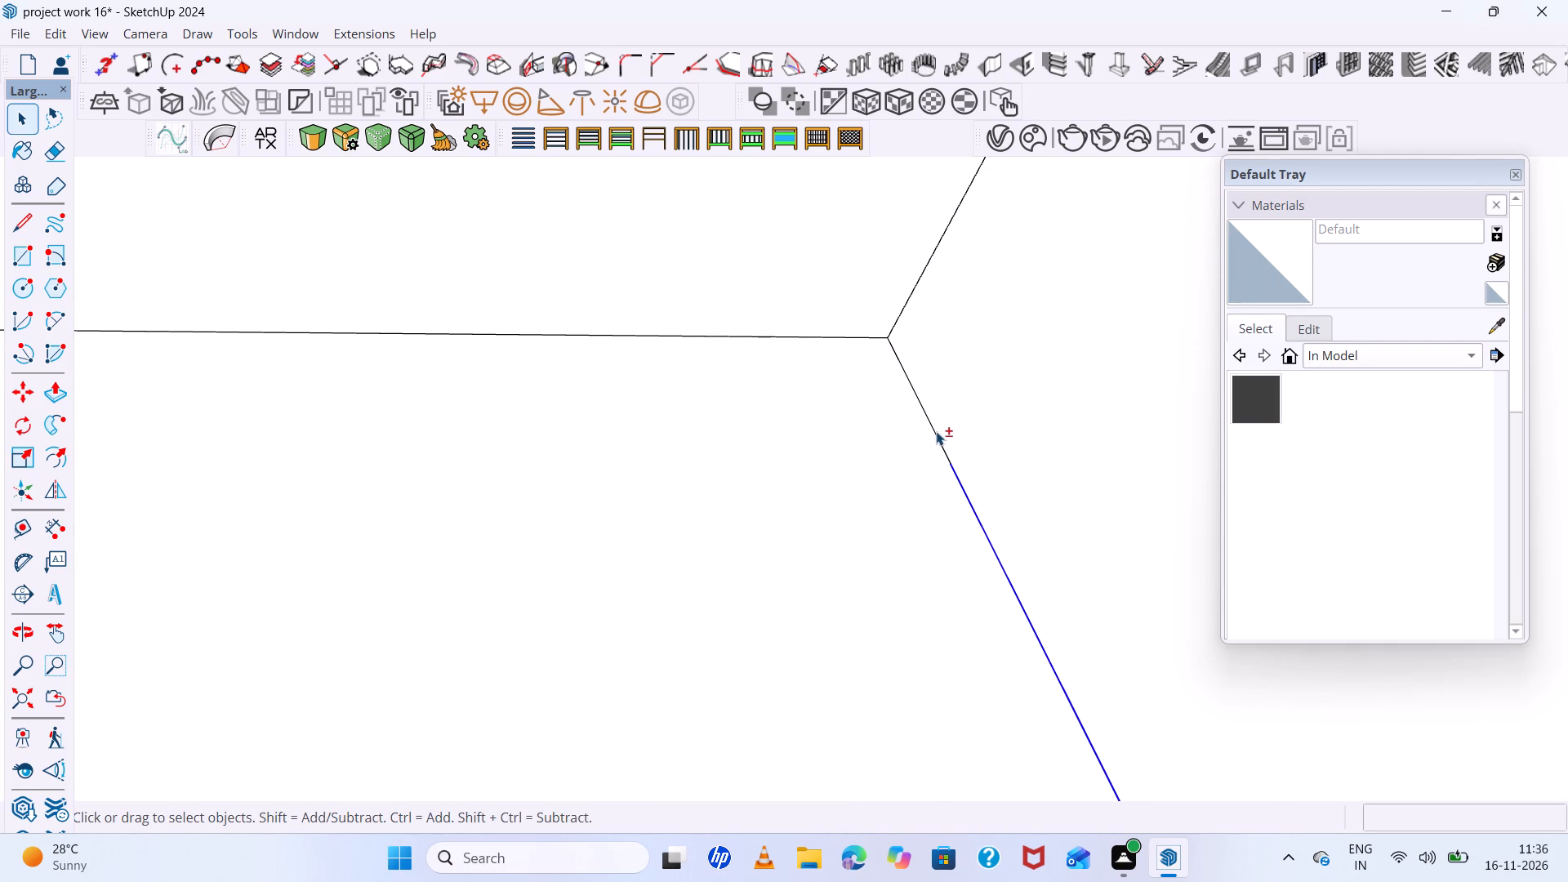
shift+click(936, 431)
shift+scroll(951, 470, down, 5)
shift+scroll(945, 390, up, 5)
shift+click(924, 341)
shift+scroll(941, 483, down, 20)
shift+scroll(941, 483, down, 20)
shift+scroll(941, 483, down, 2)
scroll(1040, 411, up, 19)
scroll(935, 333, down, 20)
scroll(935, 333, down, 3)
scroll(938, 559, up, 3)
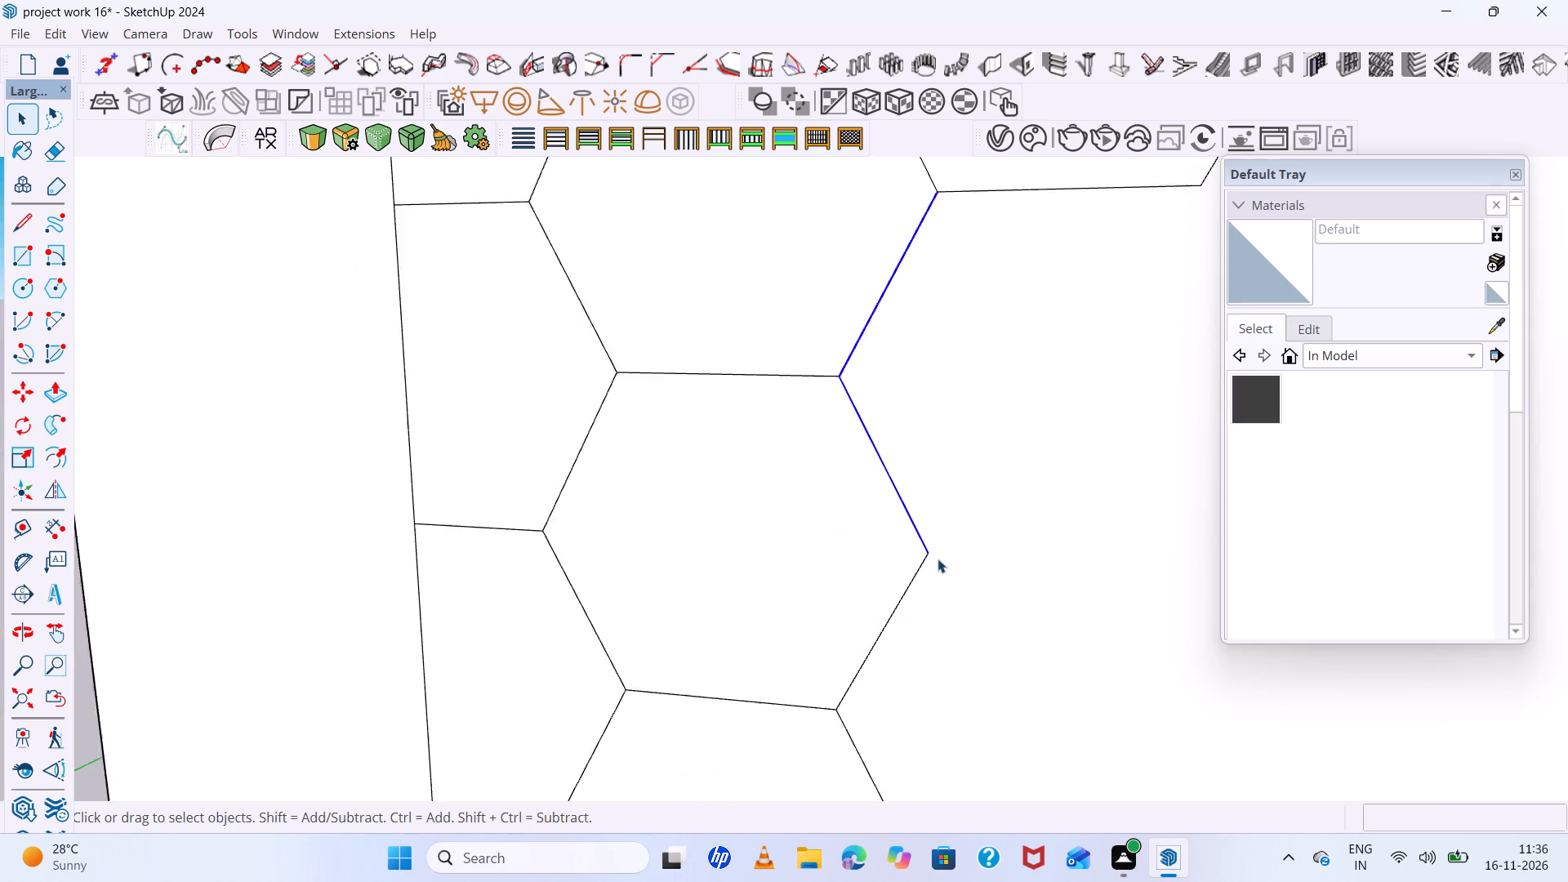
scroll(938, 559, up, 9)
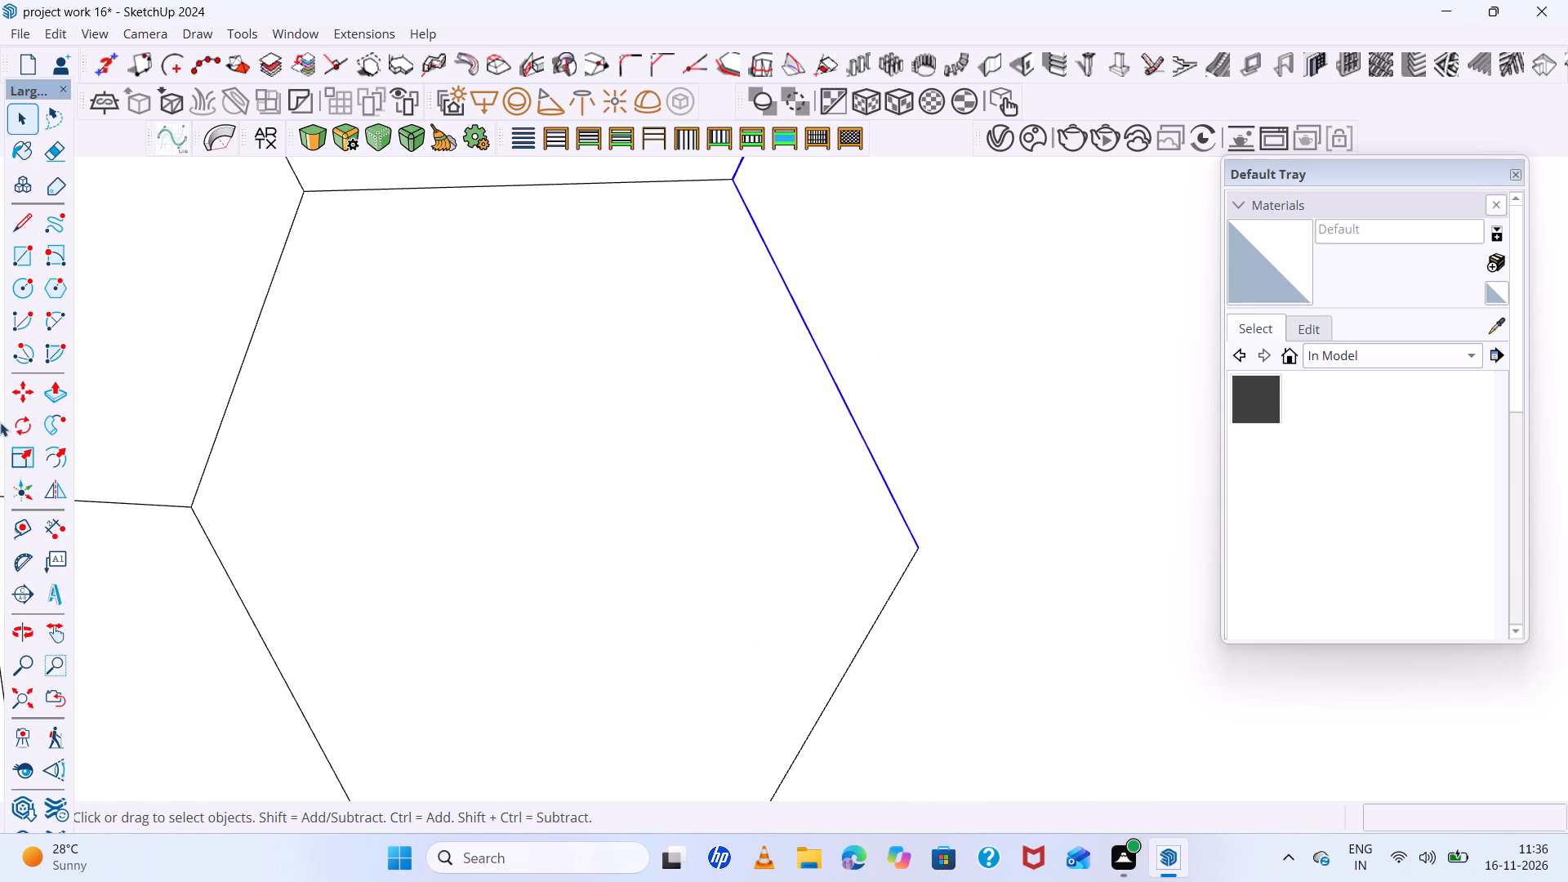
click(50, 495)
scroll(383, 595, down, 14)
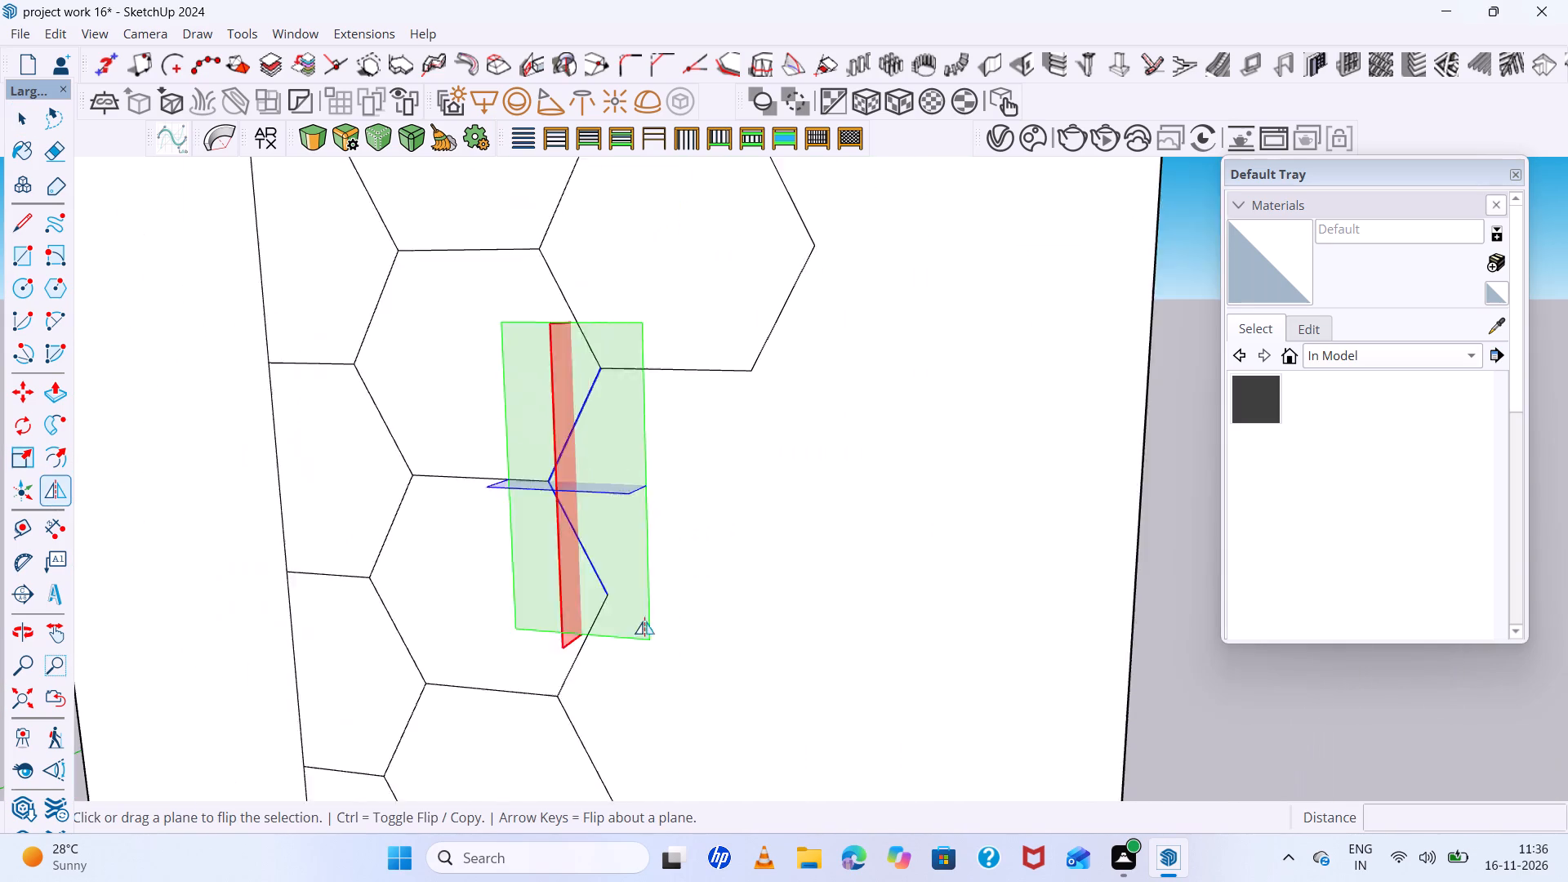
drag(554, 370, 666, 378)
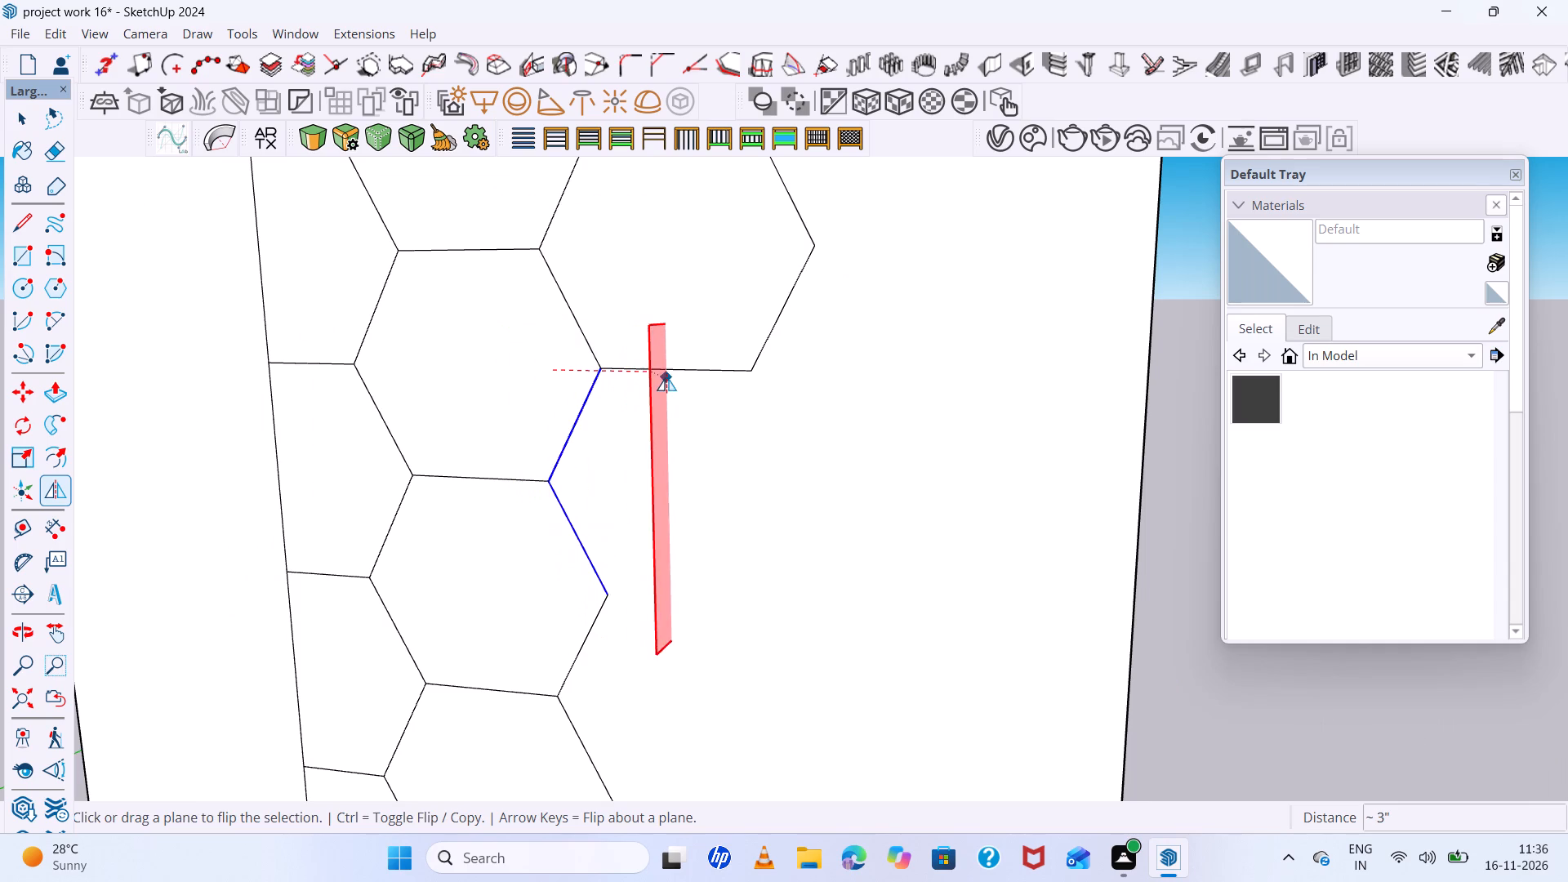
drag(666, 378, 674, 372)
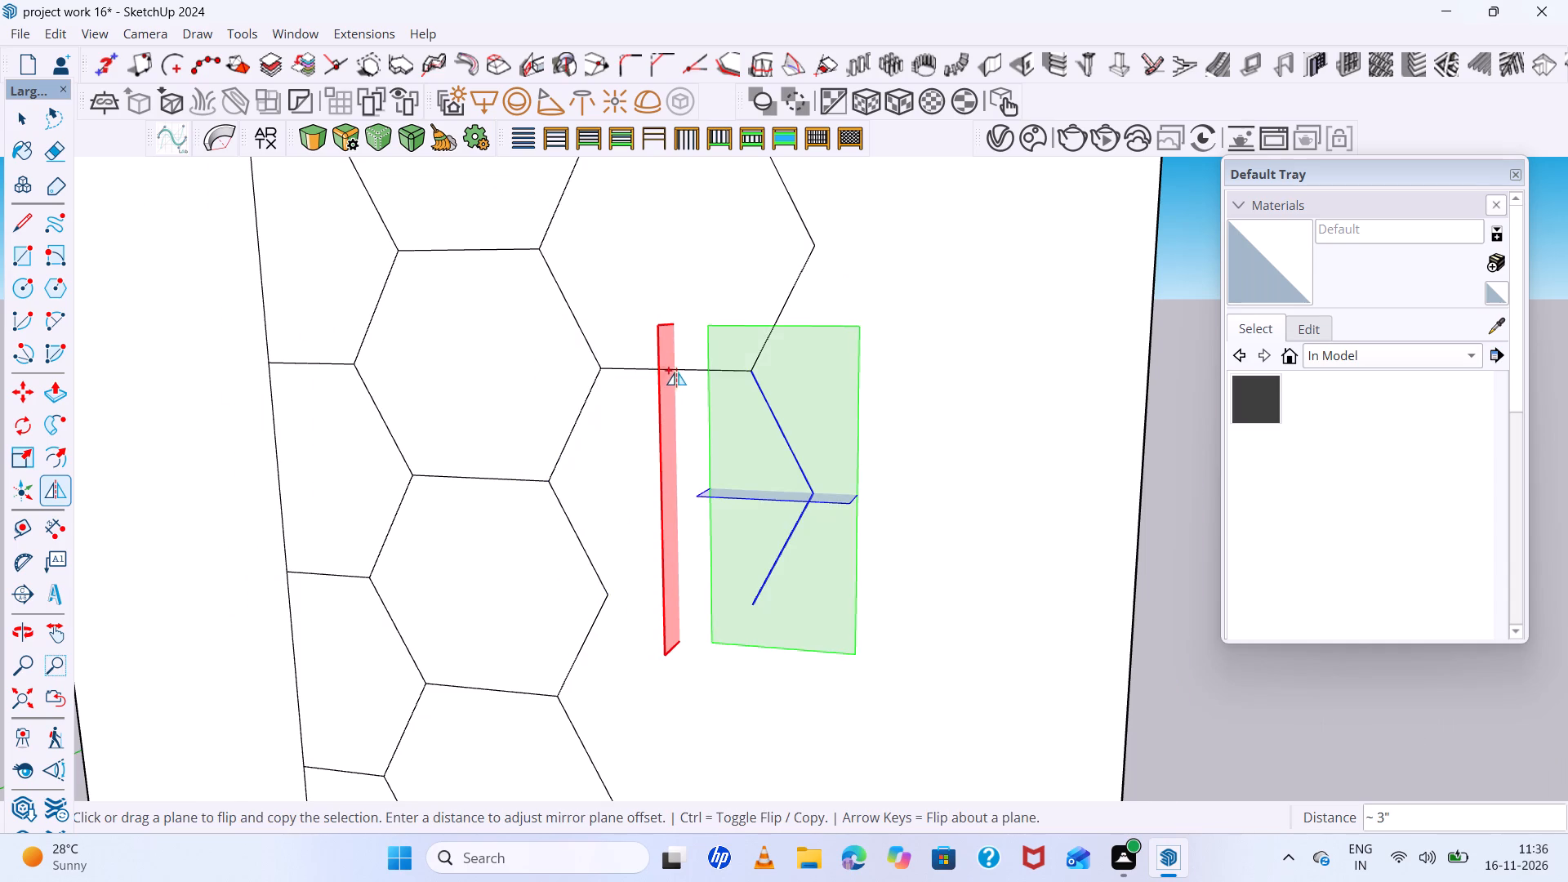
scroll(795, 413, down, 5)
key(space)
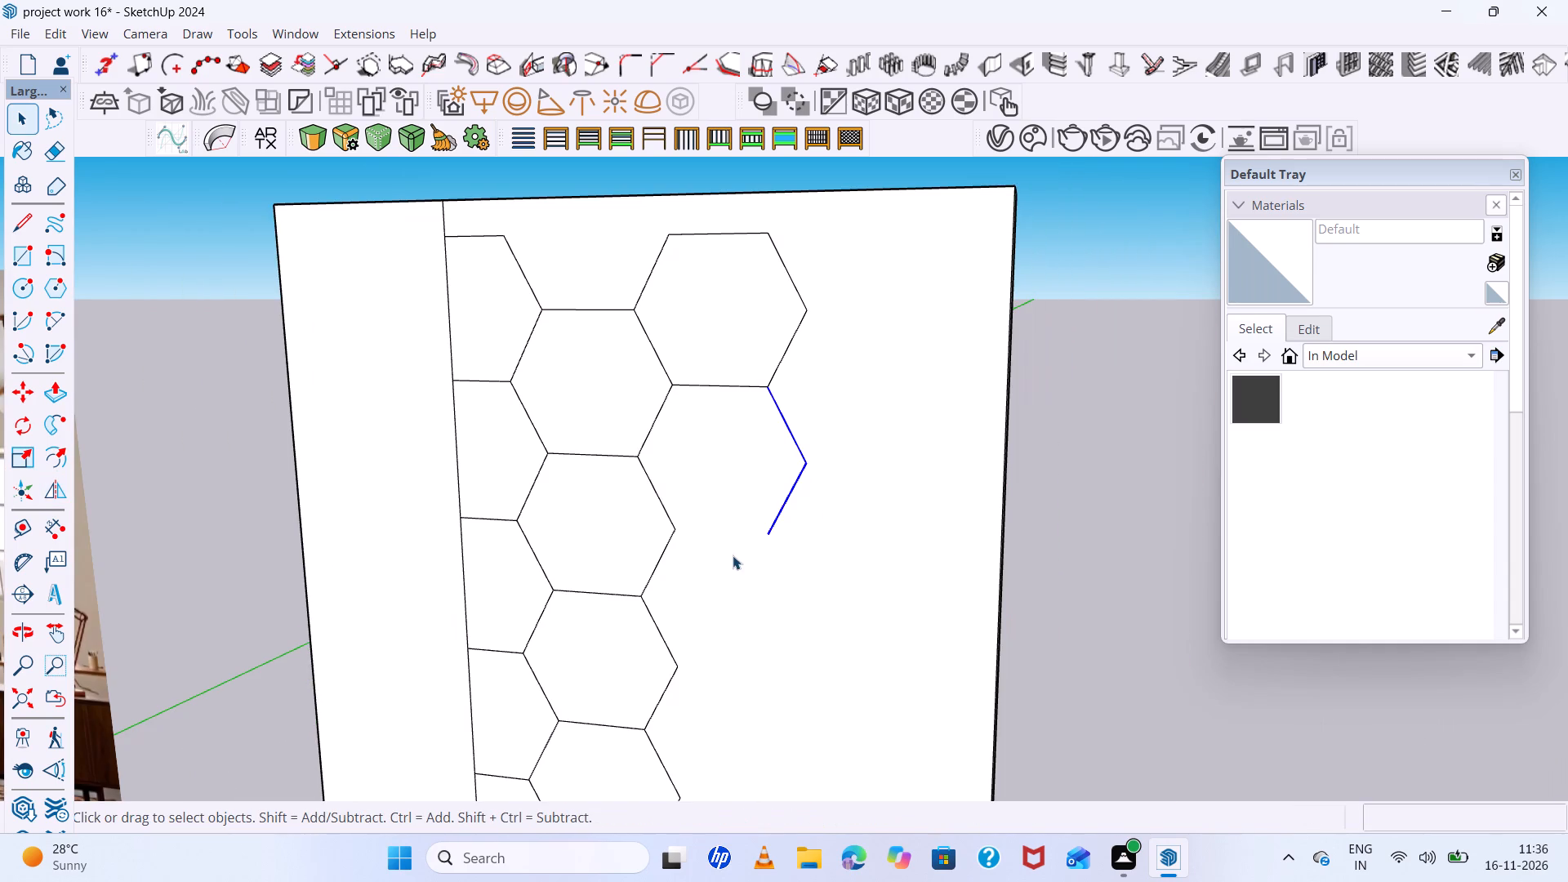
Close the second hexagon with a bottom line from the neighbouring hexagon's right-hand corner to the mirrored edges' lower end.
key(l)
scroll(749, 541, up, 6)
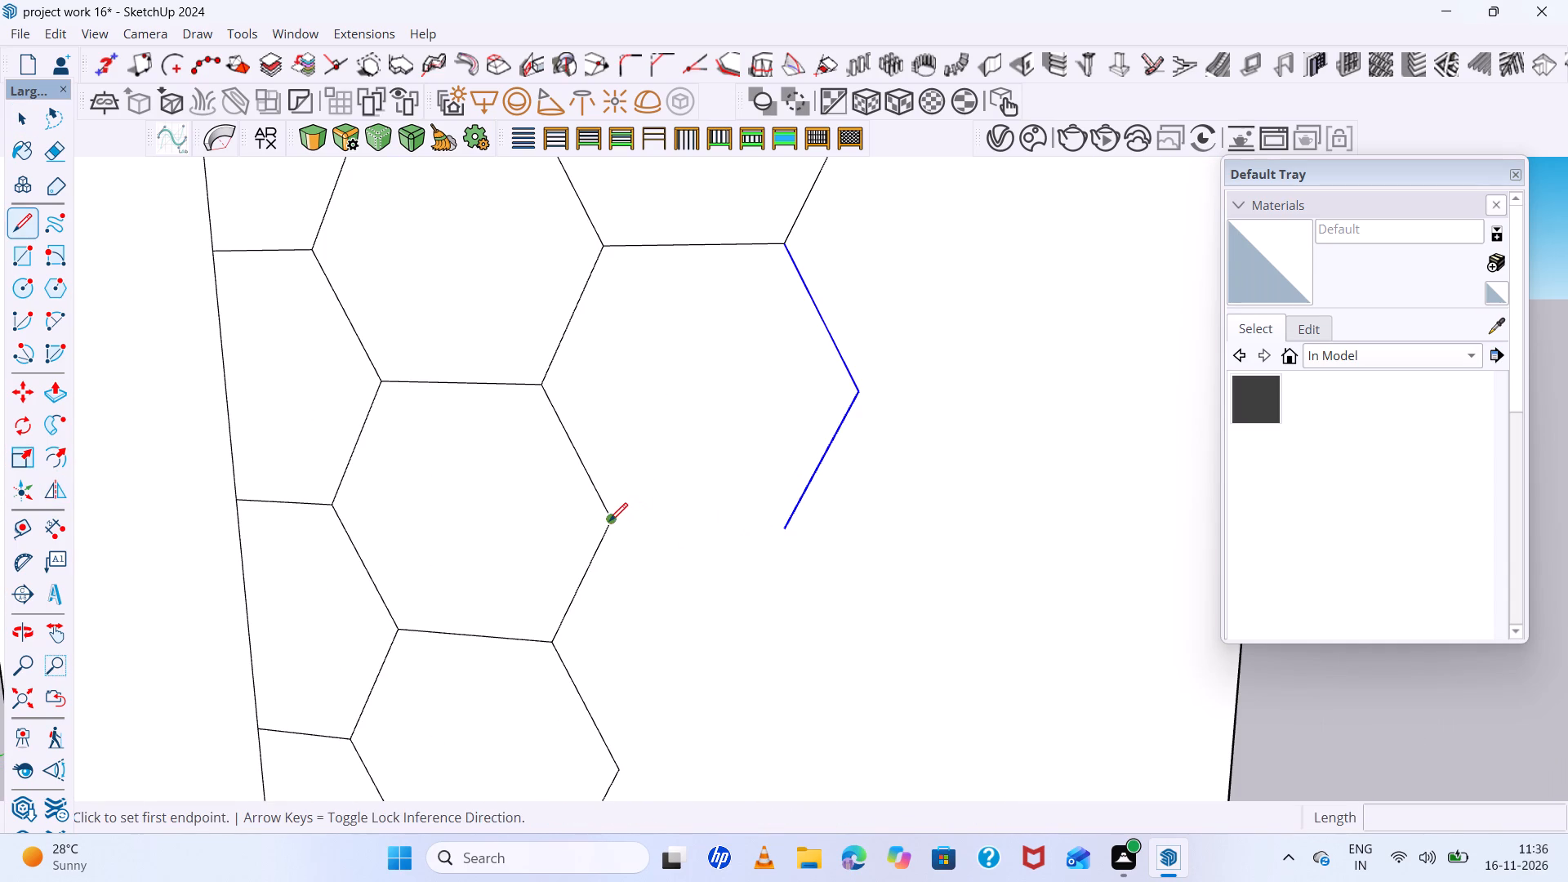
click(609, 521)
click(790, 525)
scroll(790, 525, up, 6)
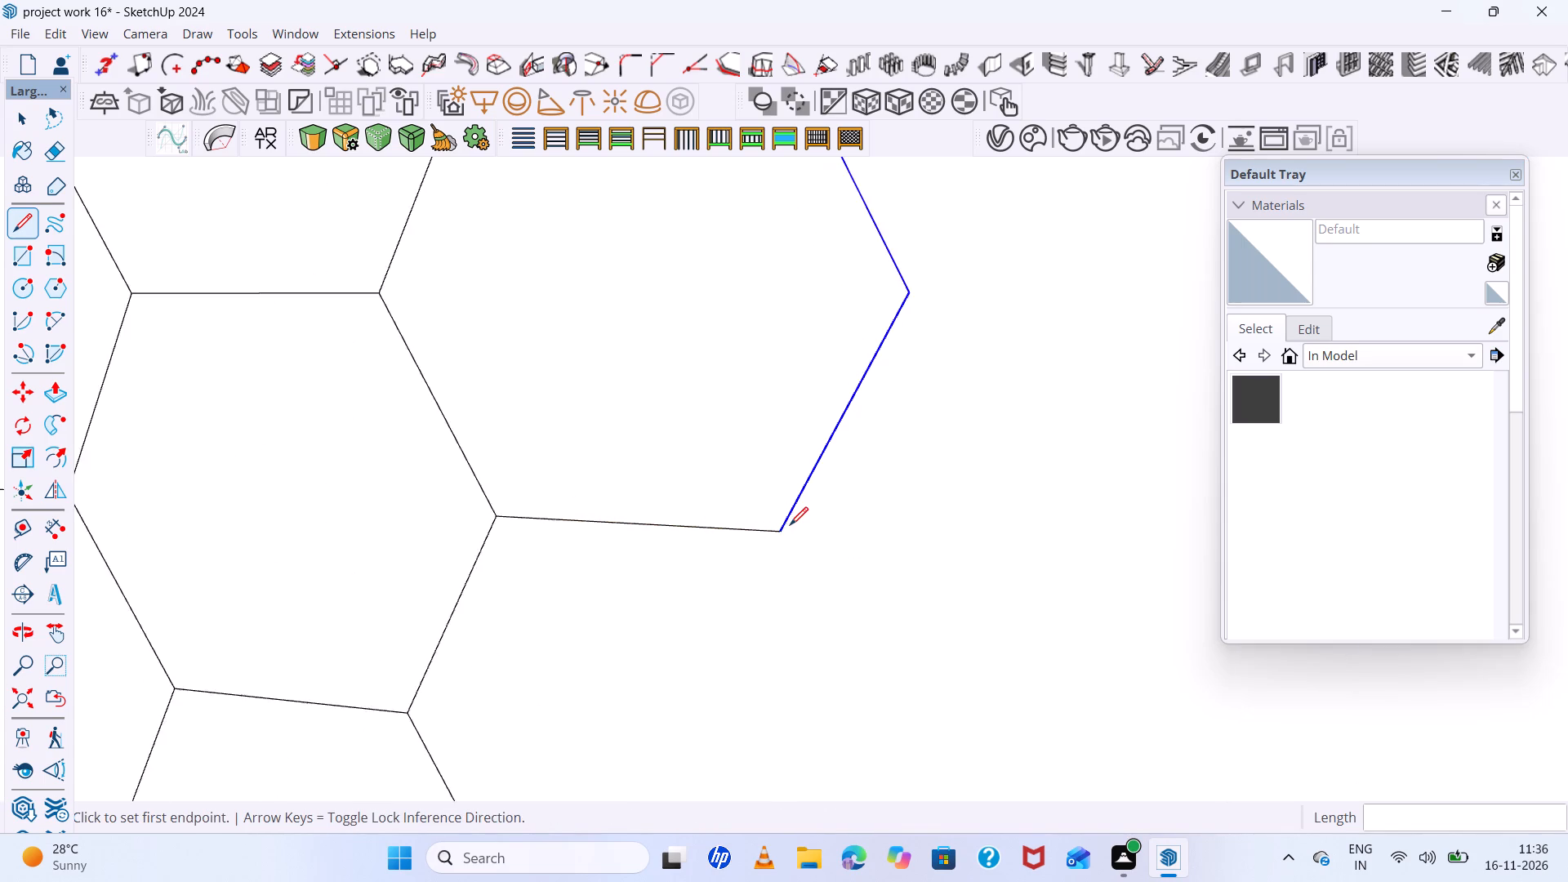
scroll(790, 525, up, 5)
key(space)
click(865, 519)
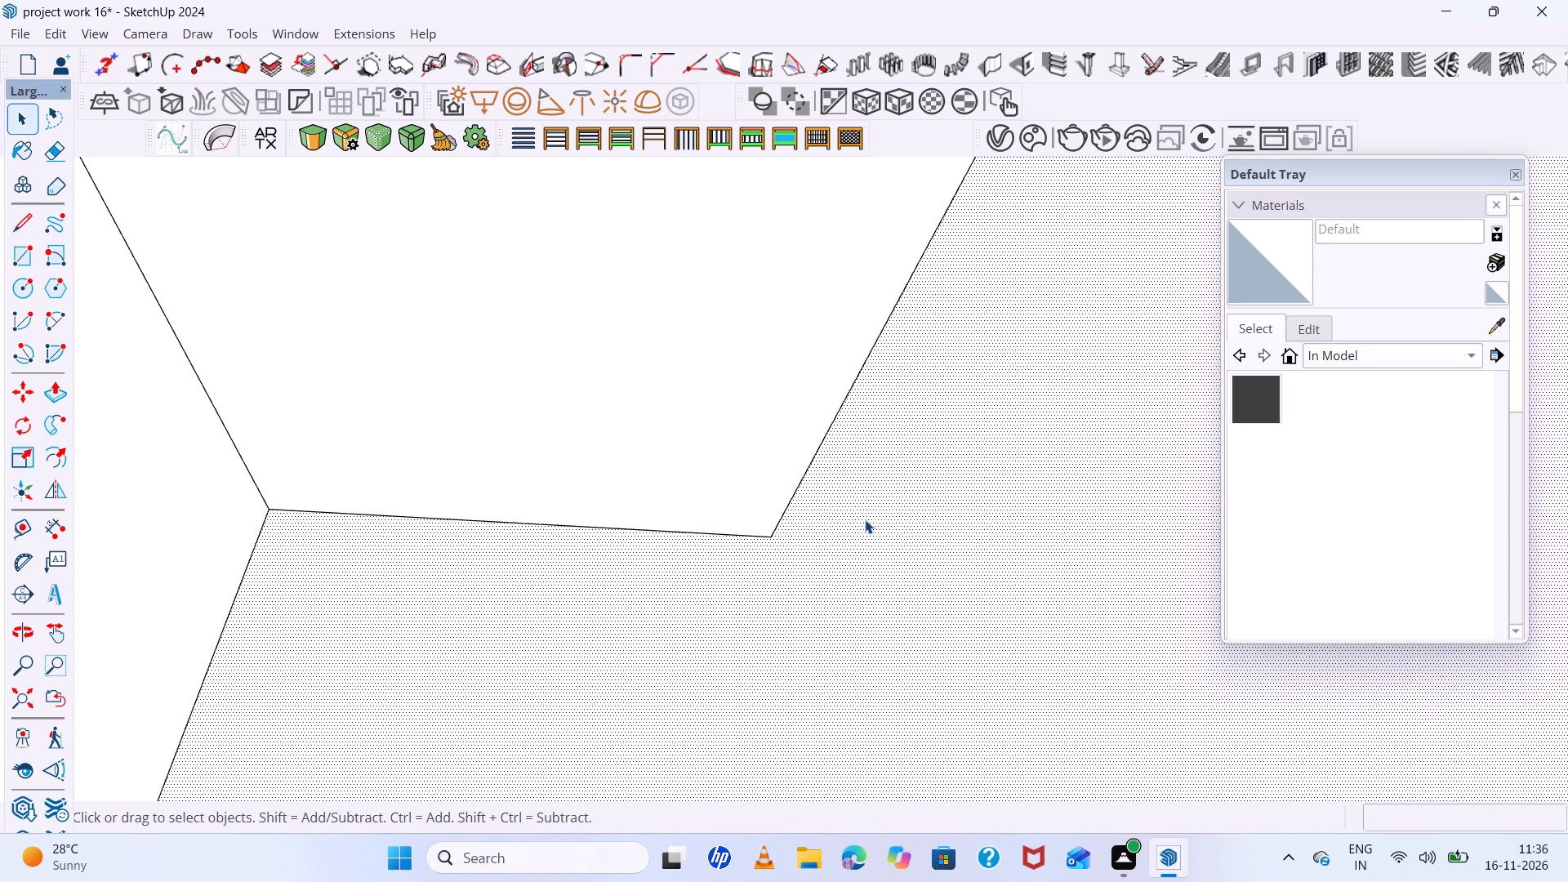
Select all six edges of the second hexagon and copy them about 6" straight down, sharing that hexagon's bottom edge.
scroll(938, 638, down, 18)
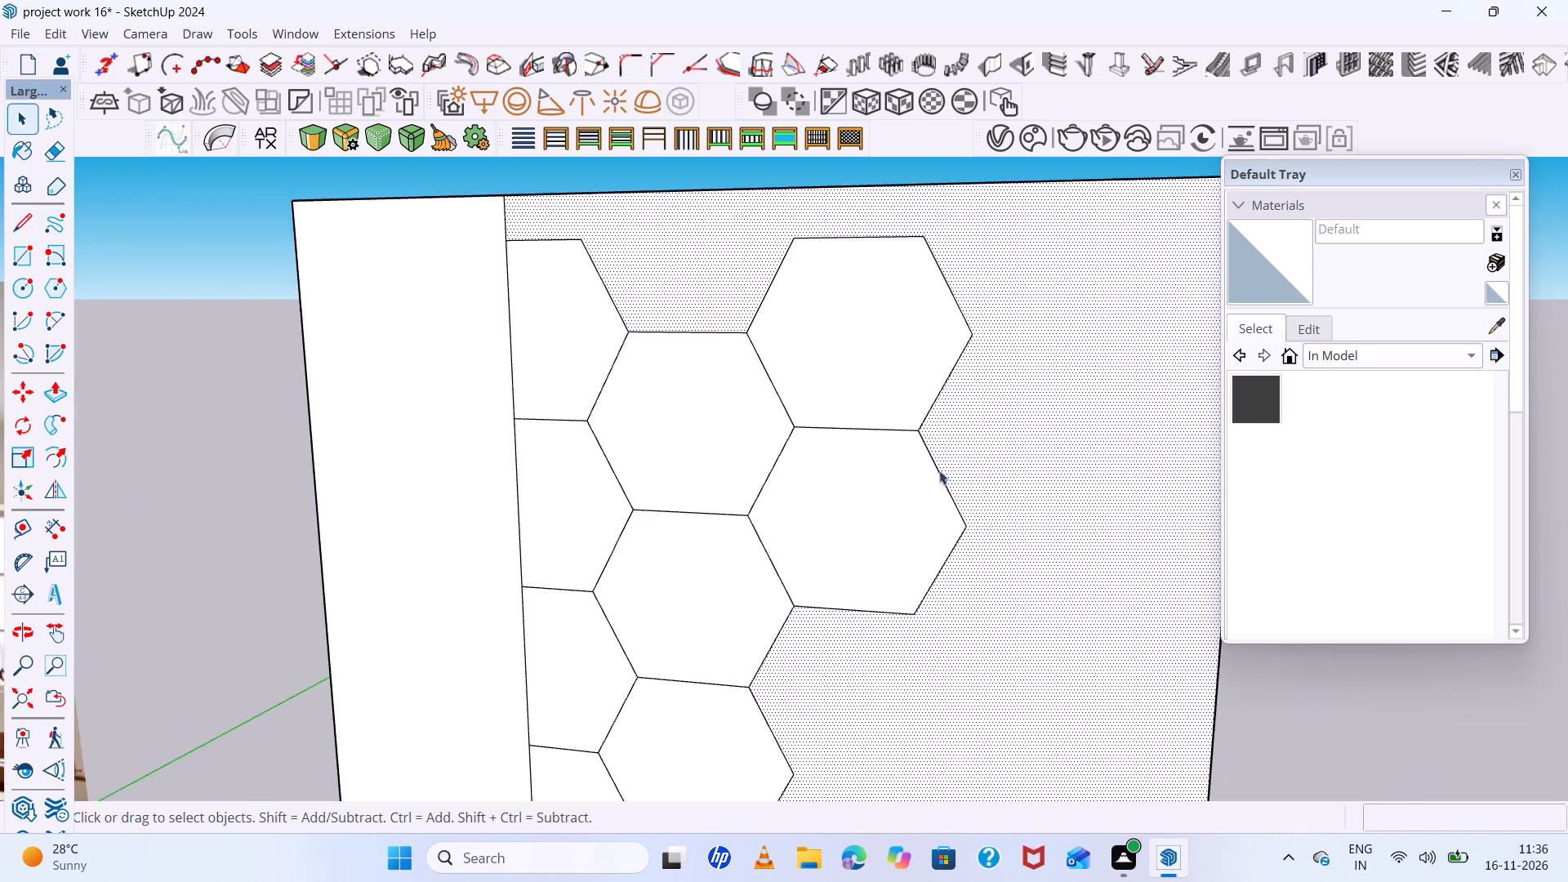
scroll(894, 396, up, 14)
scroll(895, 379, down, 15)
scroll(891, 596, up, 6)
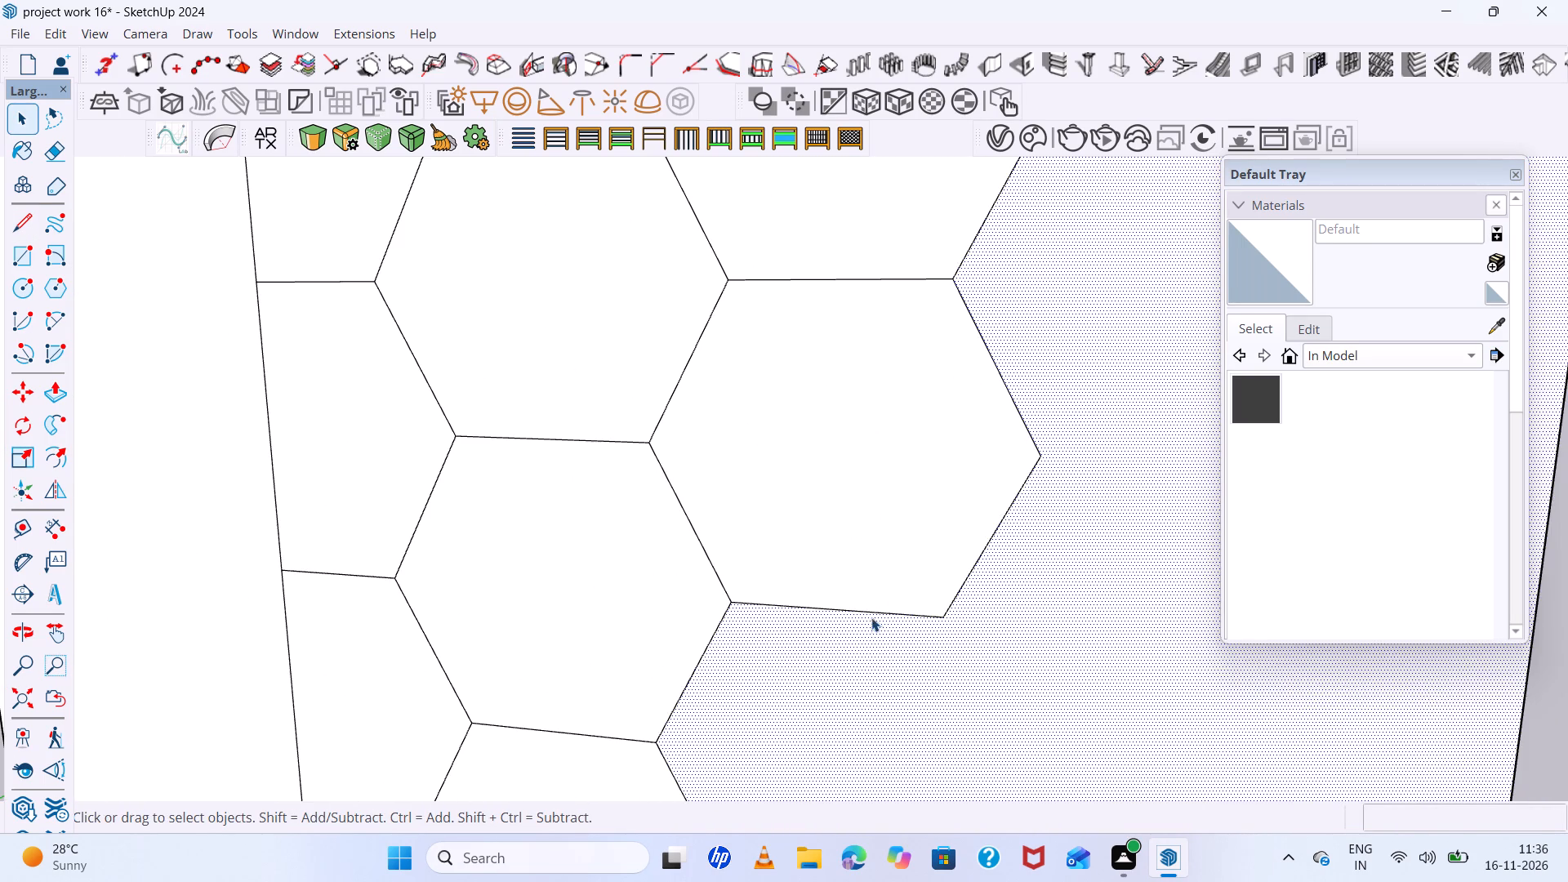
click(874, 612)
scroll(728, 612, up, 5)
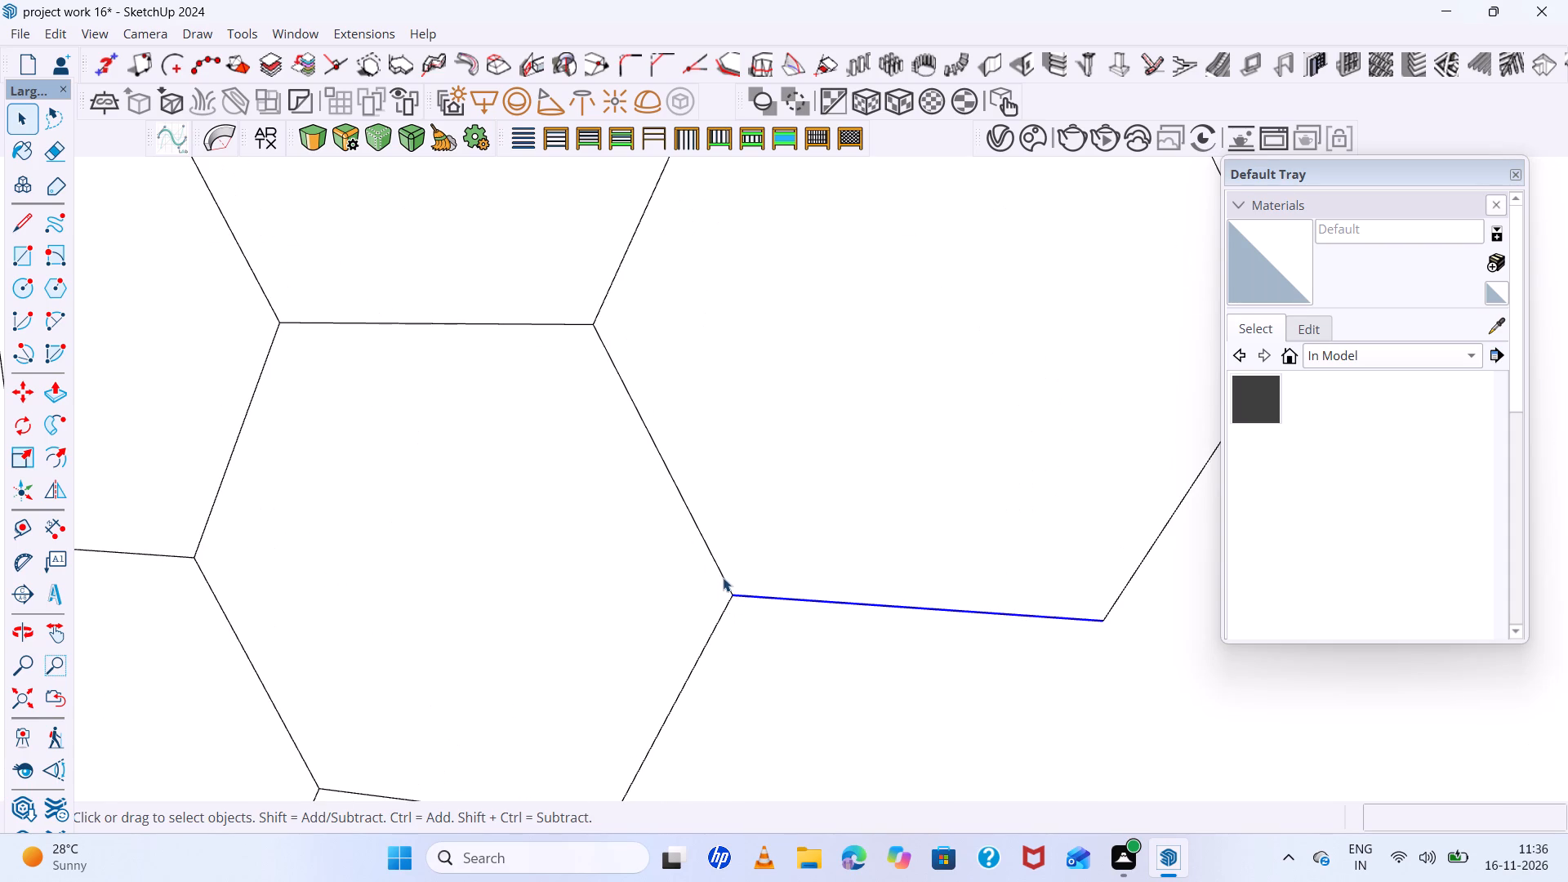
shift+click(719, 568)
shift+scroll(793, 622, down, 7)
scroll(649, 450, up, 17)
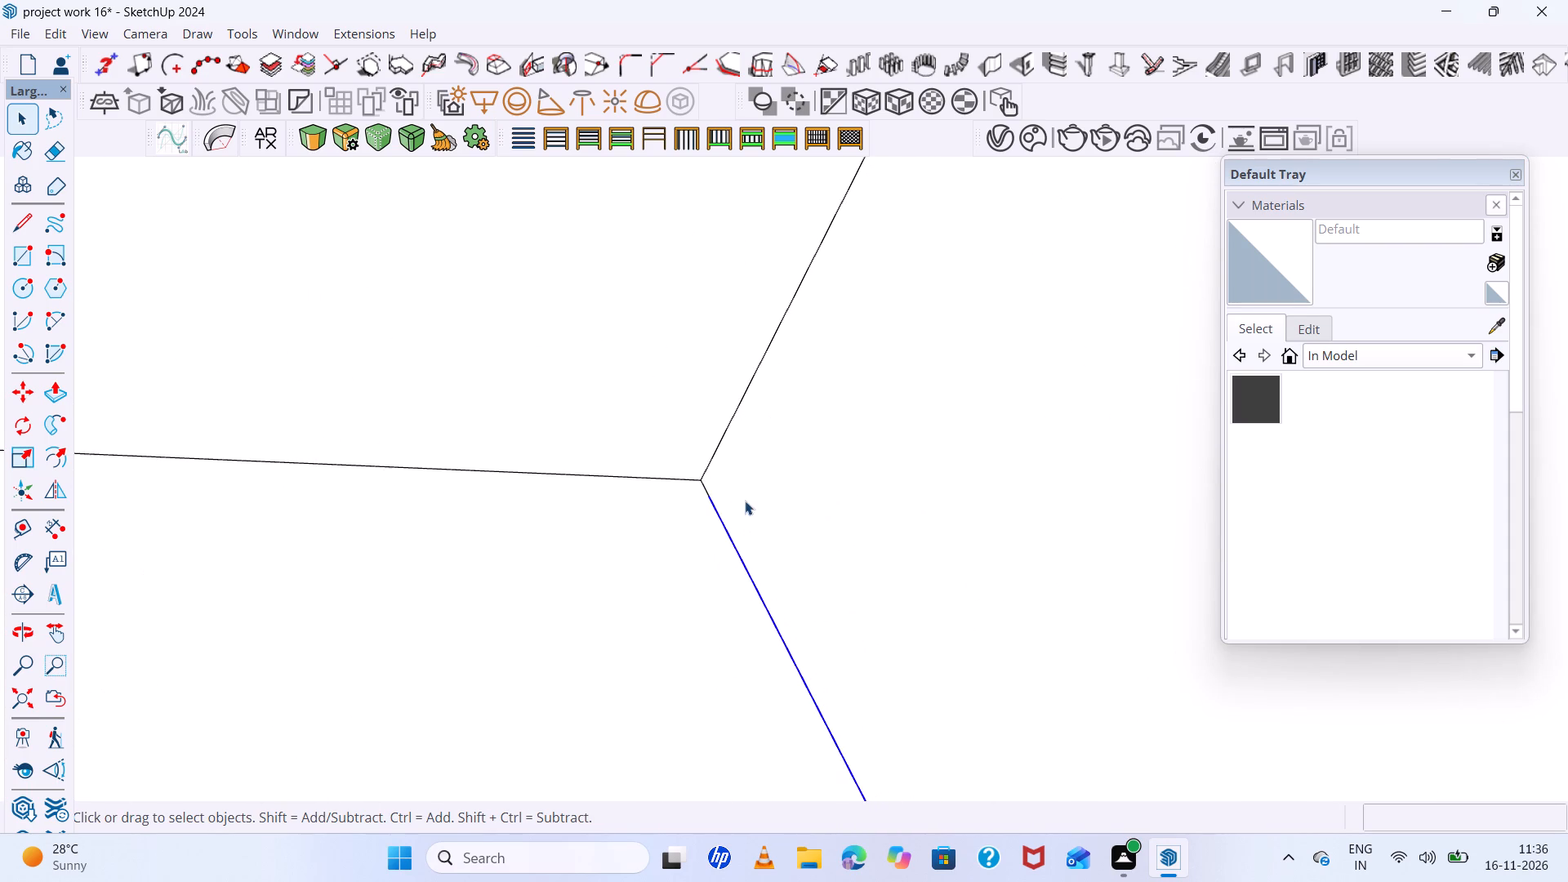
scroll(745, 501, up, 6)
shift+click(682, 482)
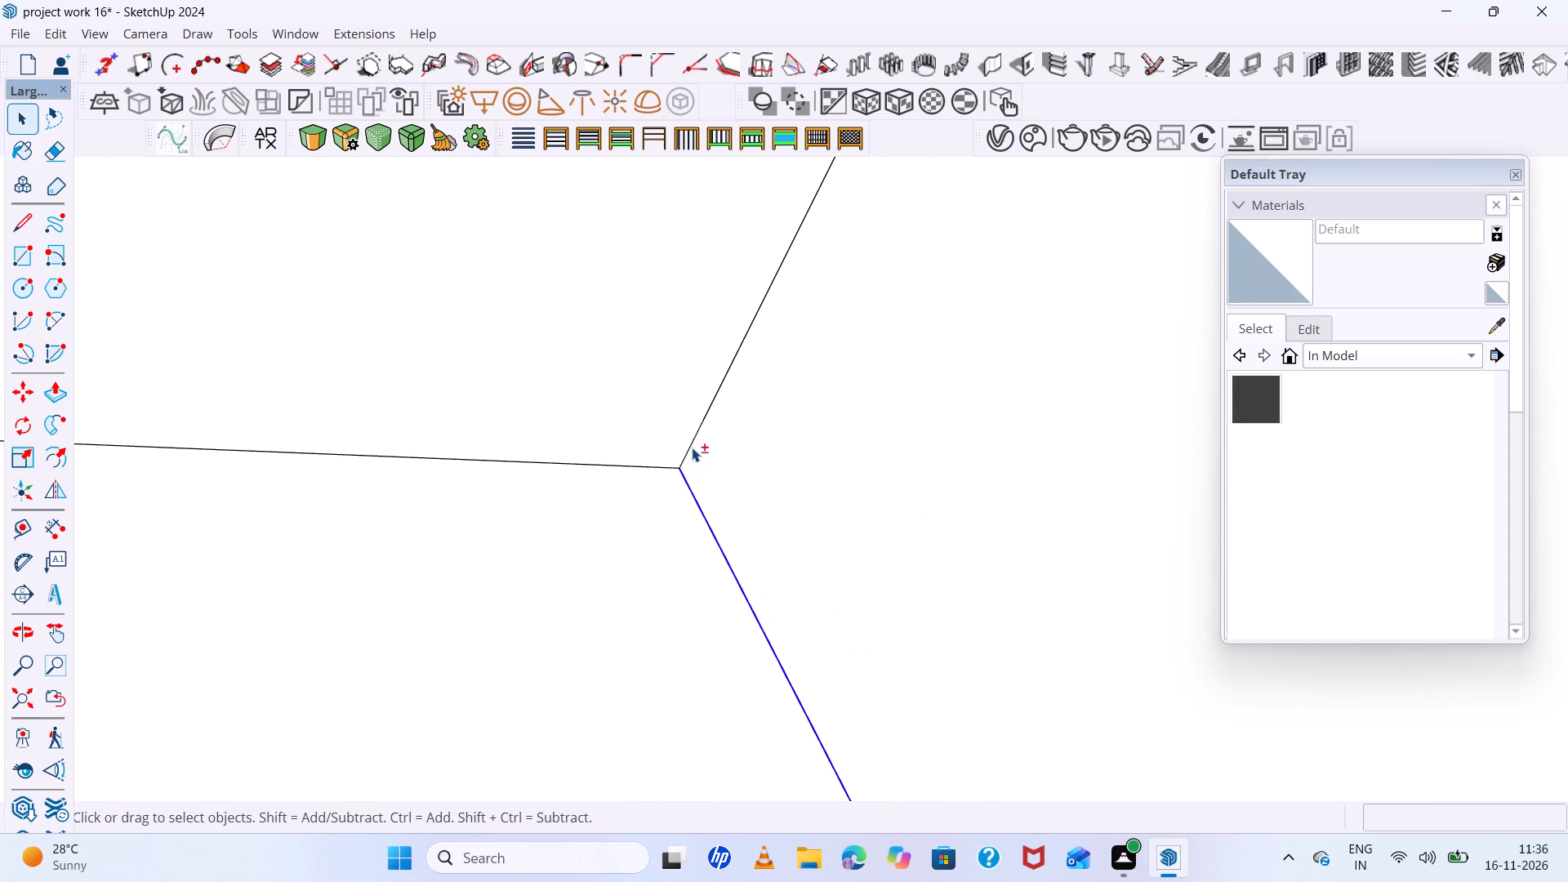
shift+click(692, 446)
shift+scroll(724, 512, down, 20)
scroll(1013, 351, up, 4)
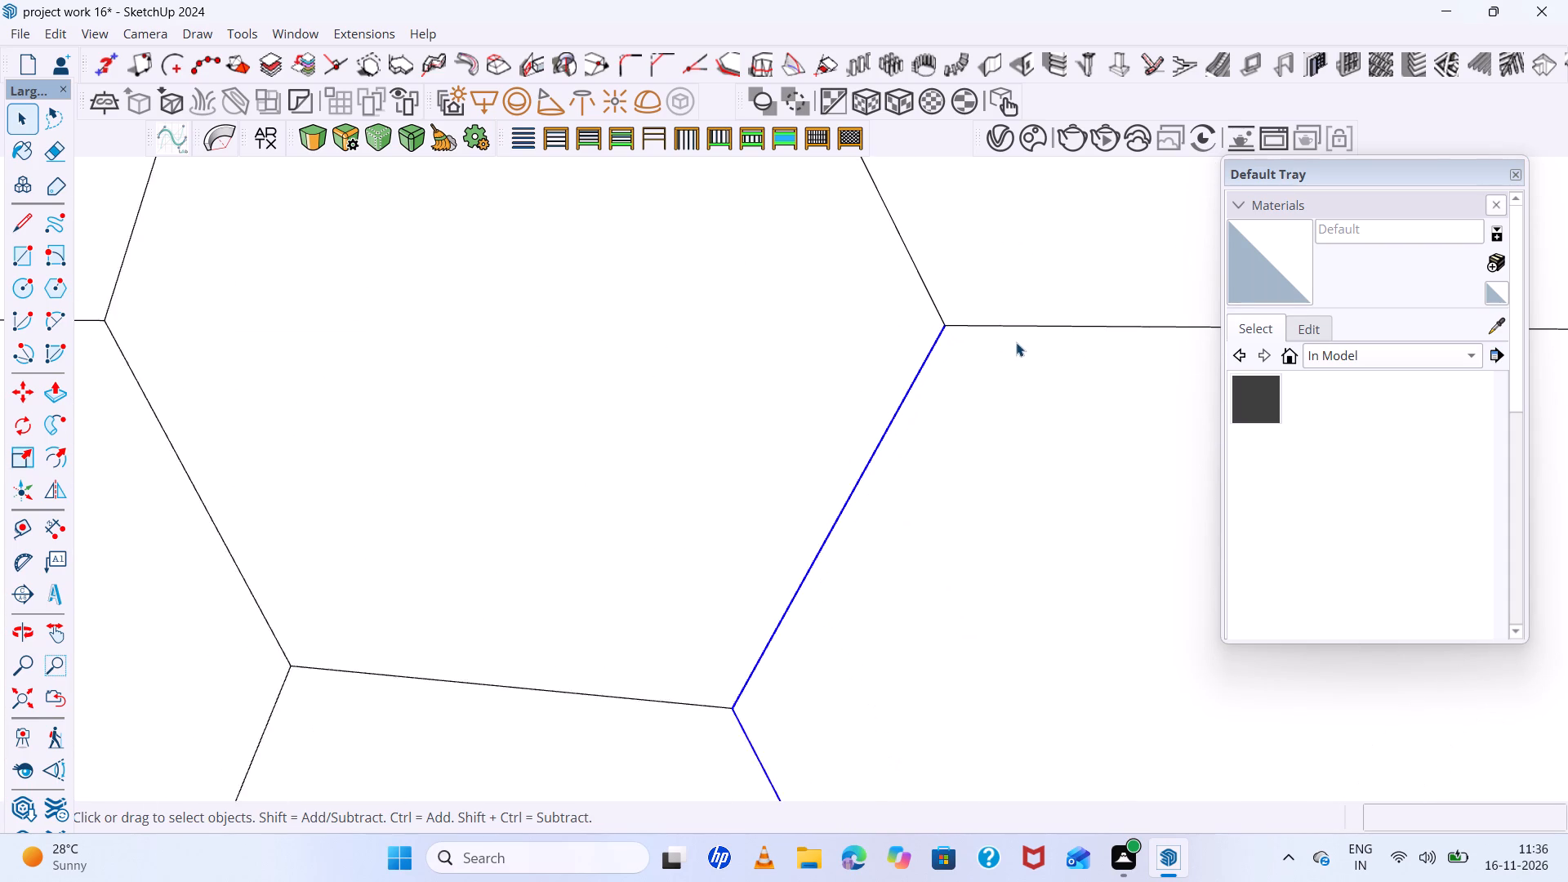
scroll(1016, 342, up, 12)
scroll(672, 297, down, 13)
scroll(1192, 364, up, 6)
scroll(853, 313, down, 2)
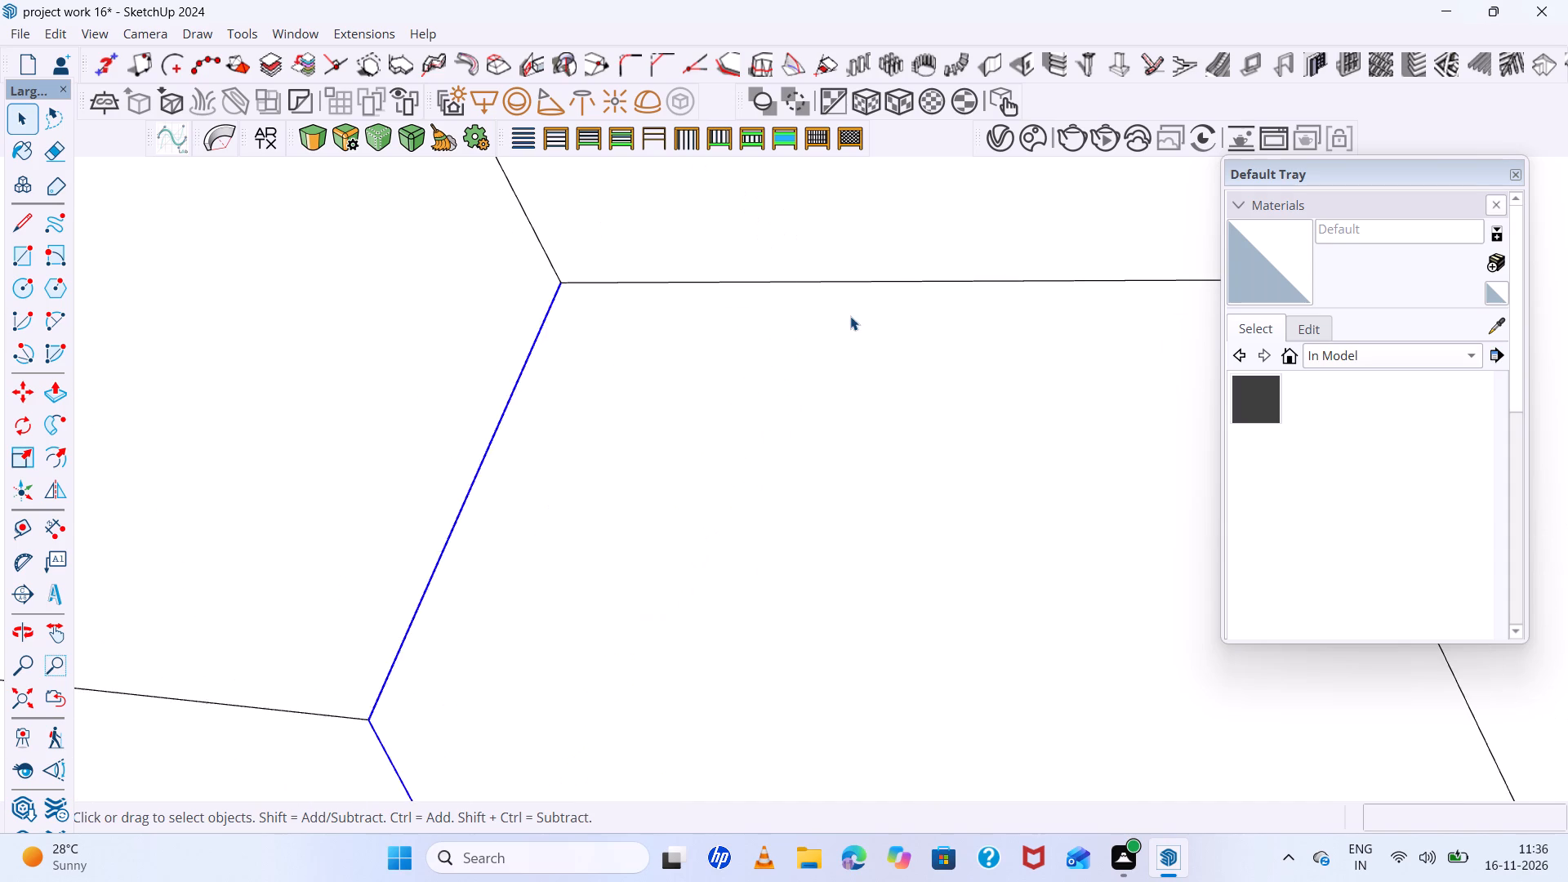
scroll(850, 316, down, 2)
scroll(850, 315, up, 5)
shift+click(868, 265)
scroll(806, 350, down, 6)
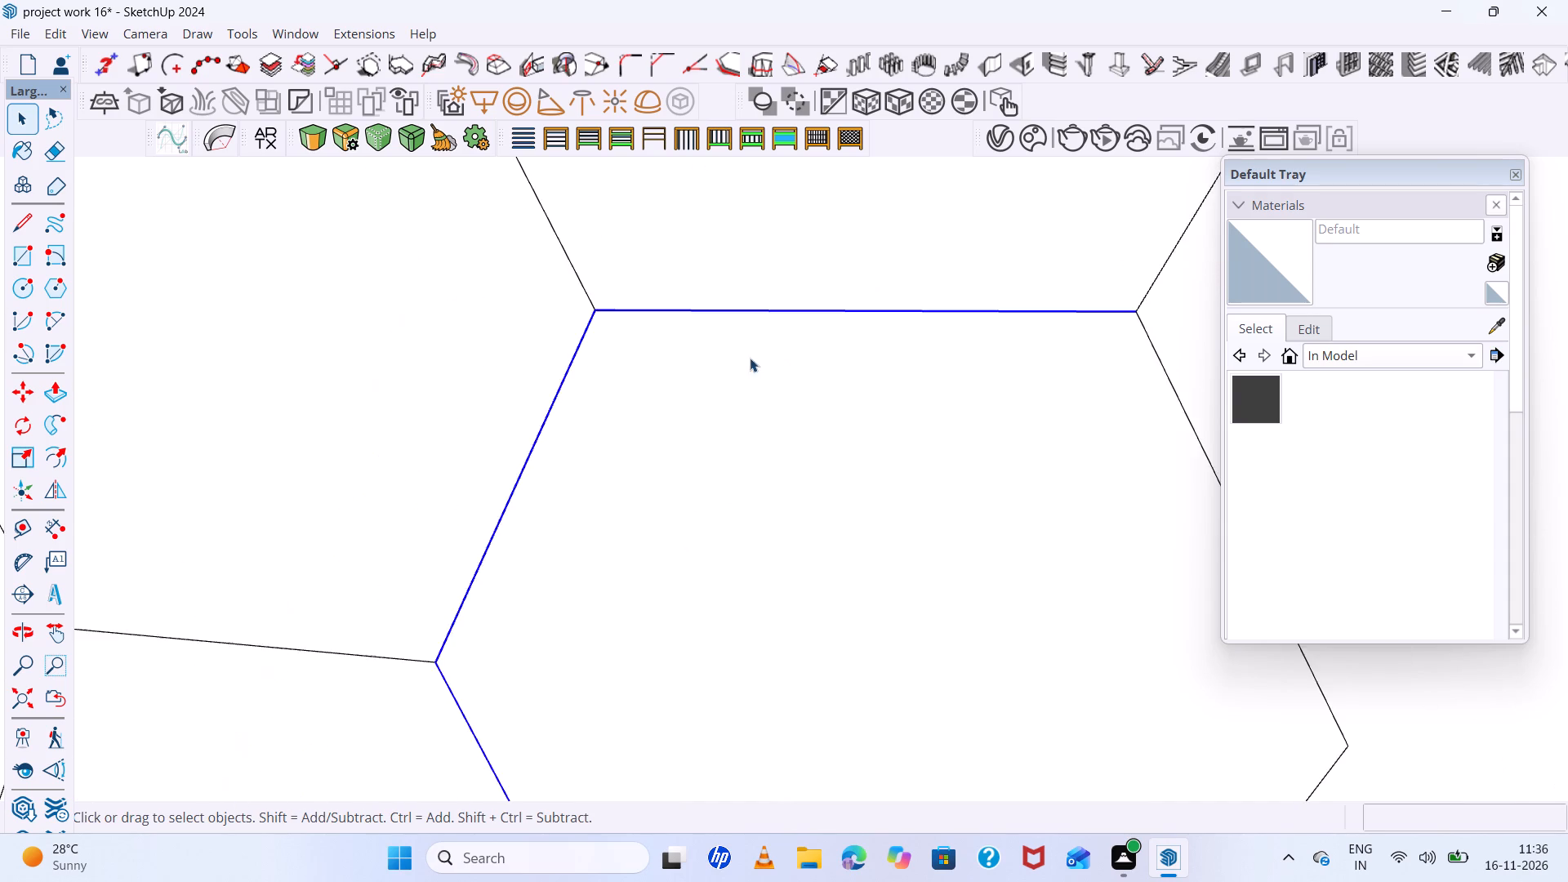
scroll(750, 358, down, 15)
scroll(976, 403, up, 17)
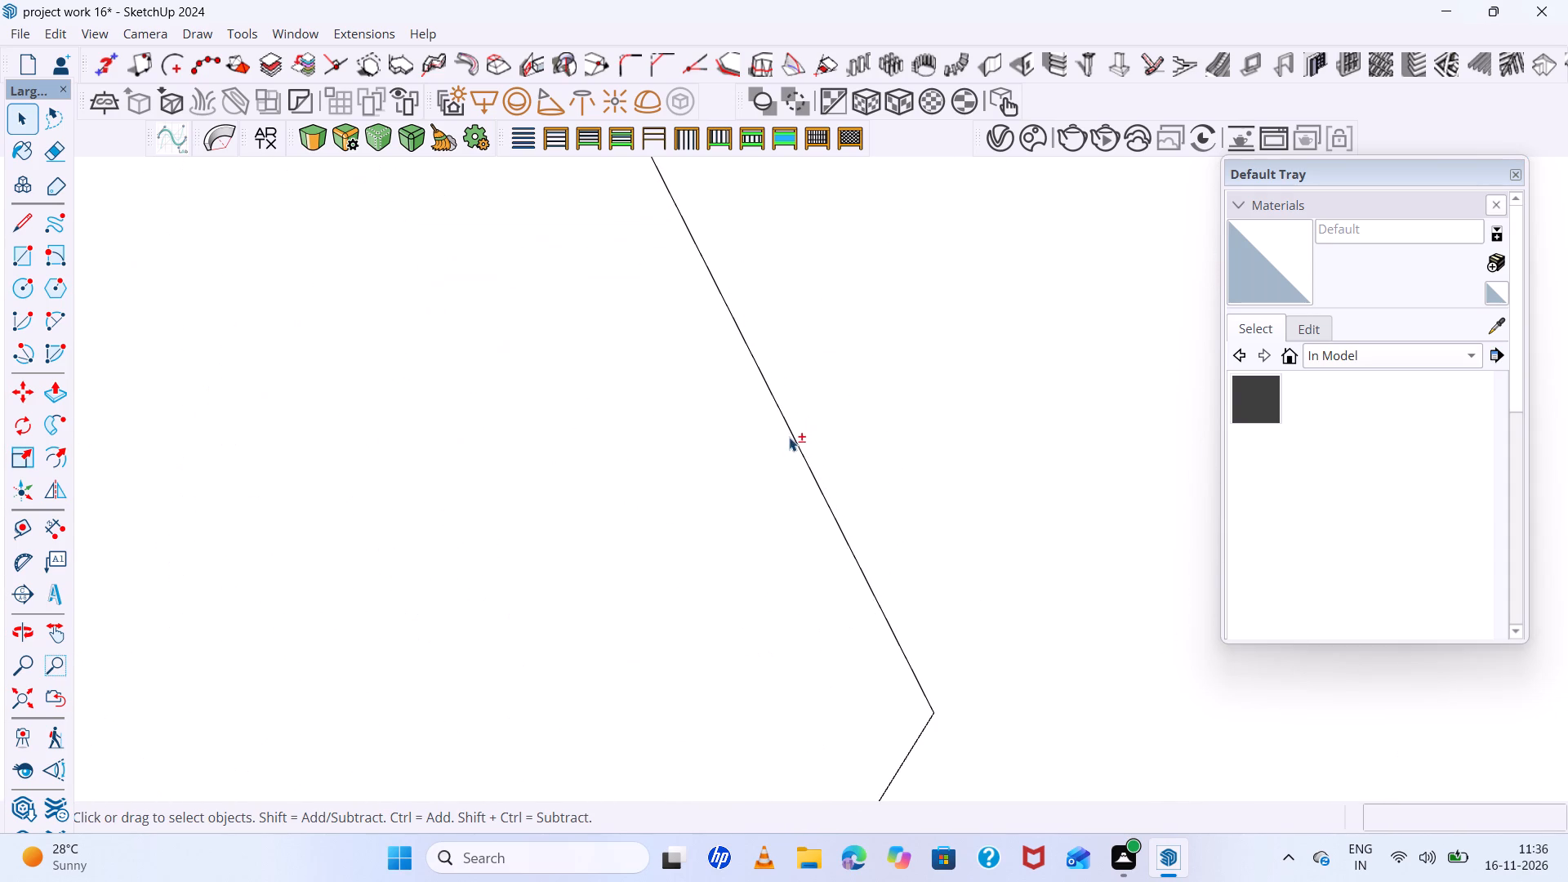
shift+click(795, 434)
shift+scroll(849, 448, down, 14)
scroll(922, 563, up, 11)
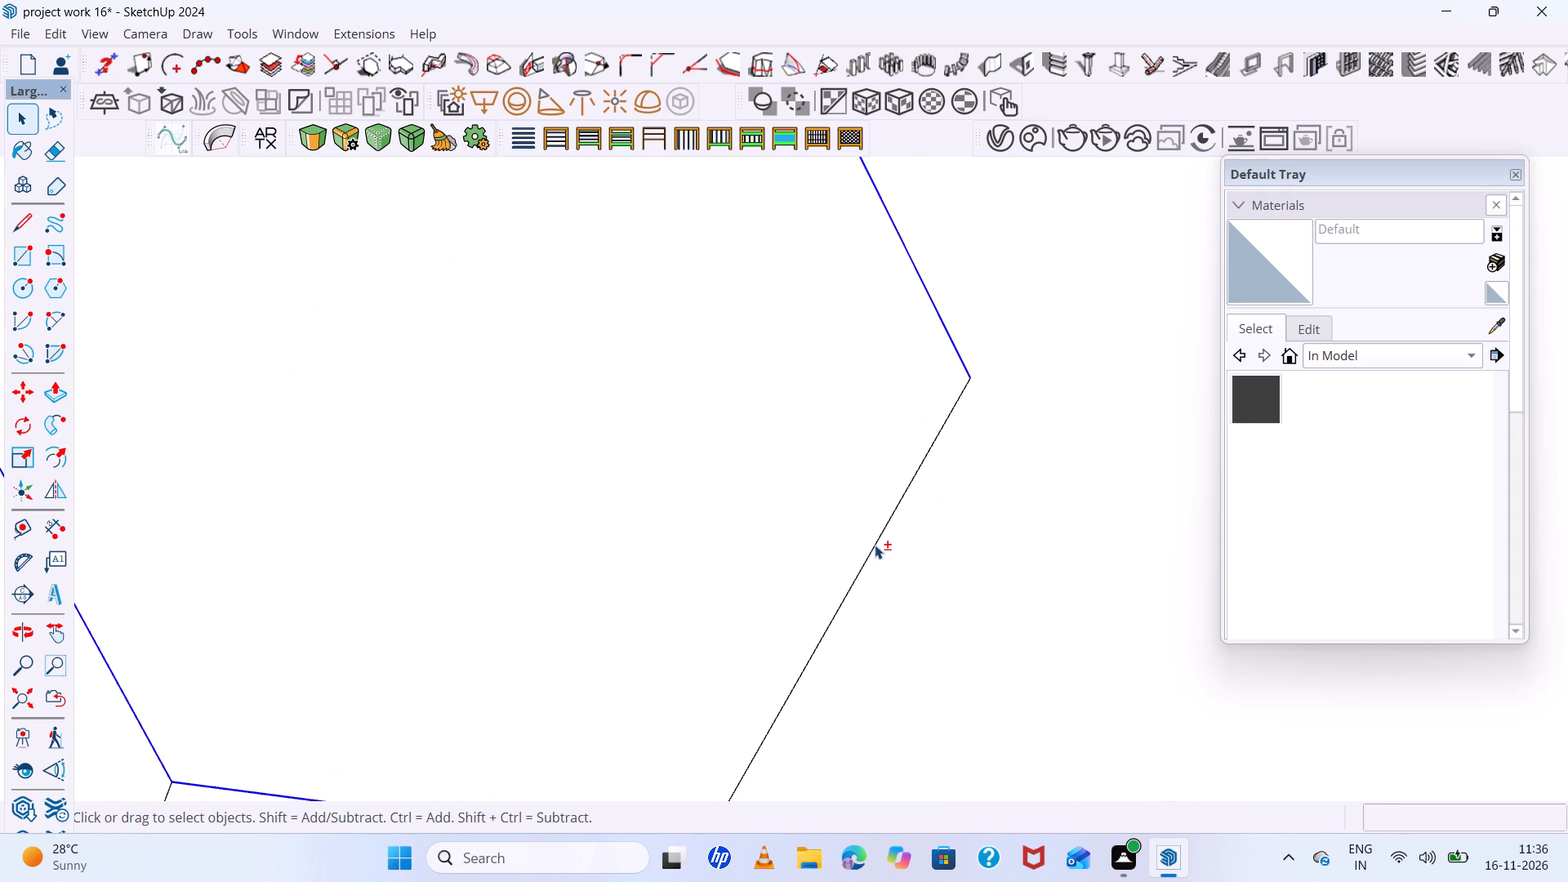
shift+click(875, 542)
shift+scroll(947, 399, up, 18)
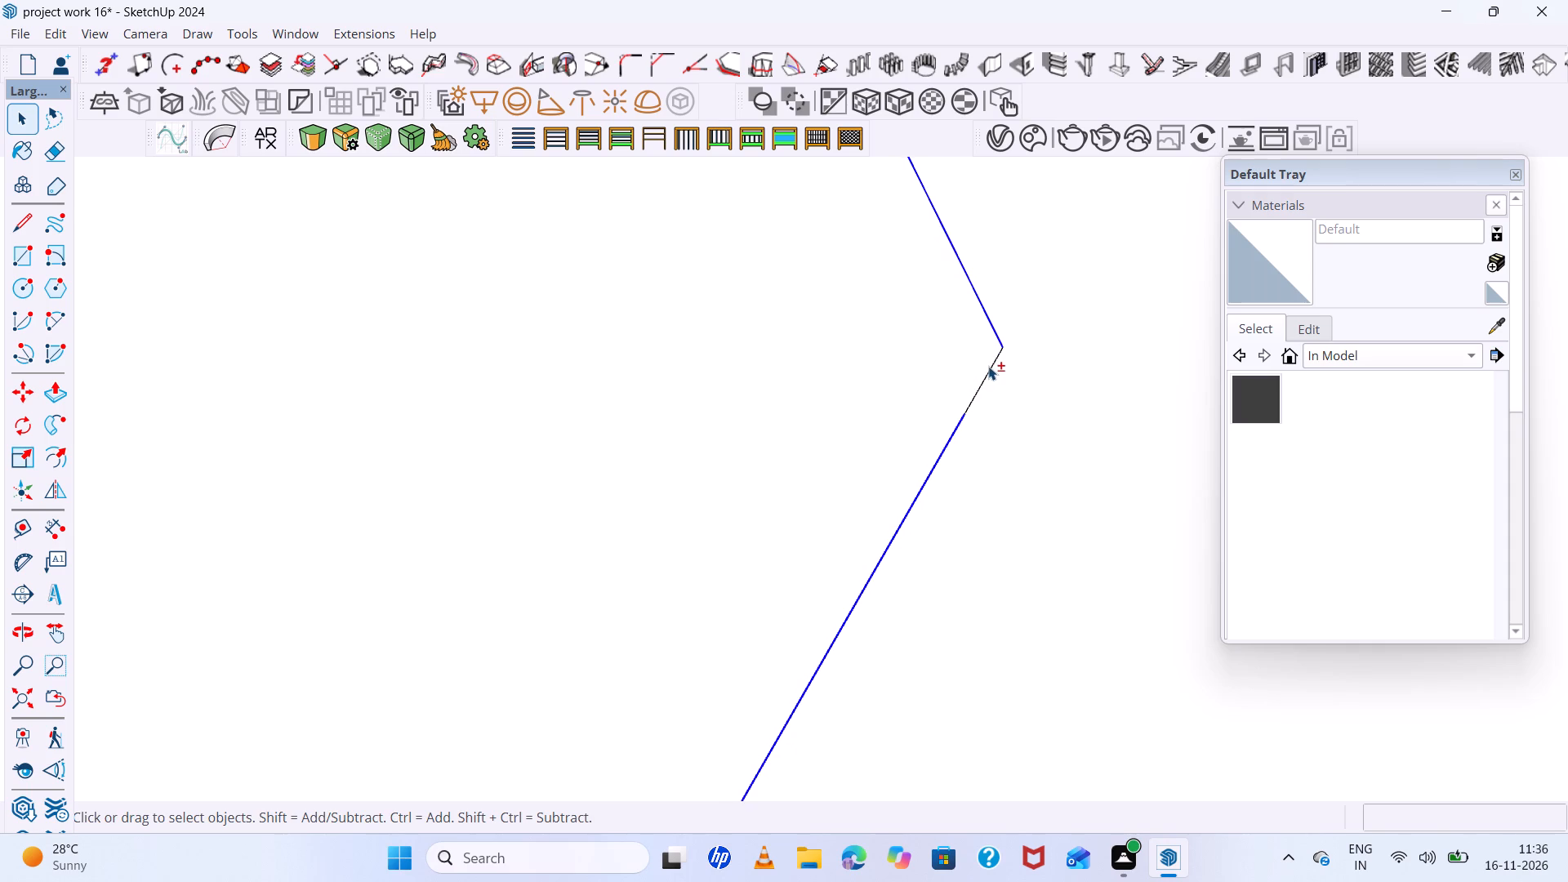
shift+click(991, 374)
shift+scroll(991, 374, down, 20)
shift+scroll(991, 374, down, 7)
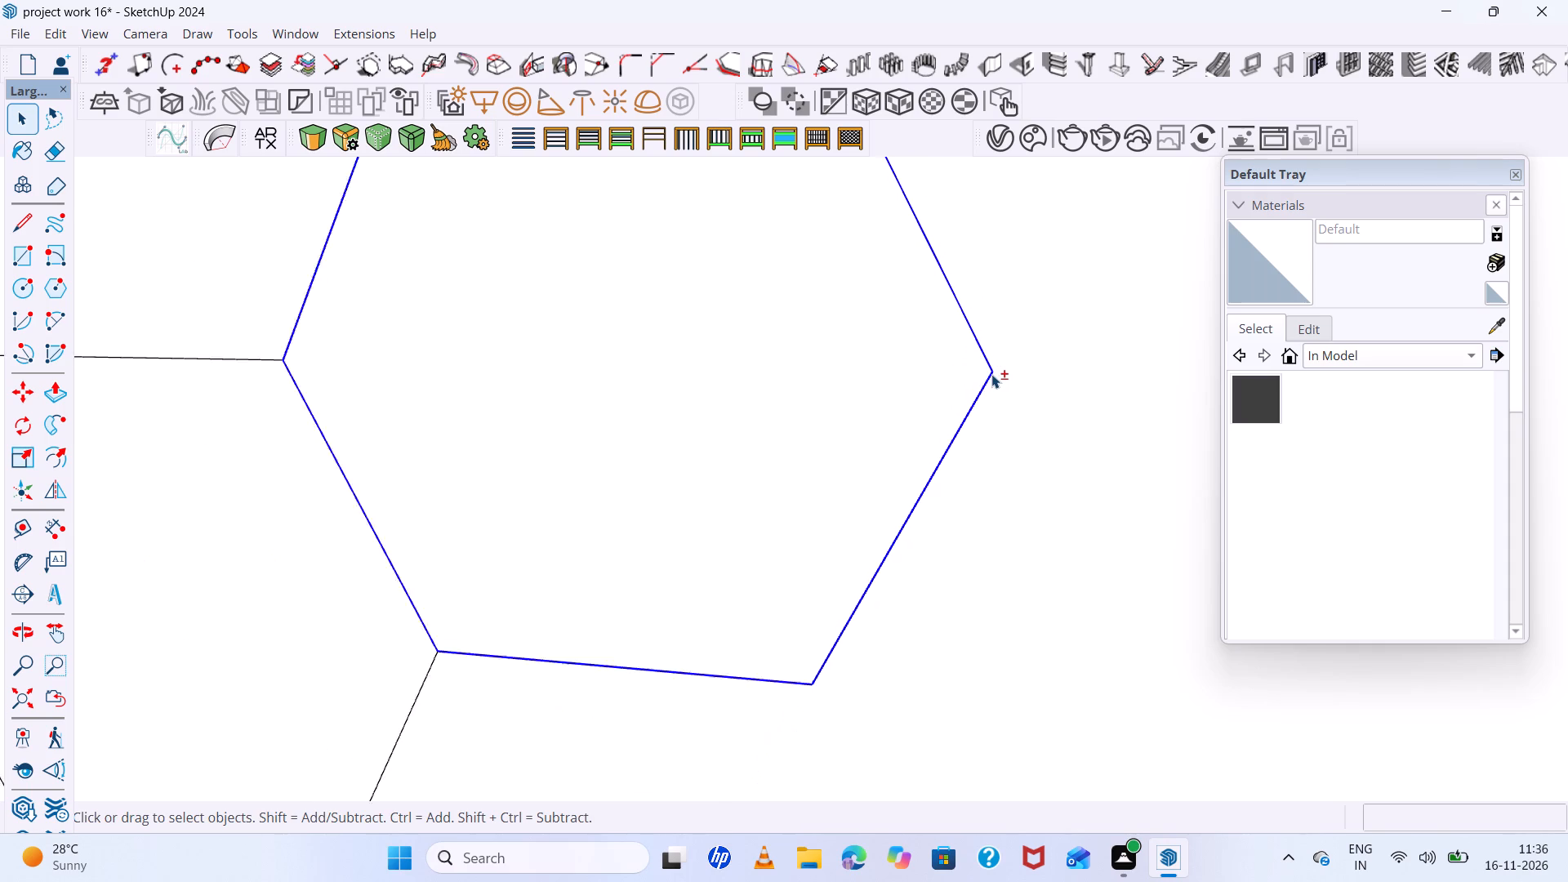
shift+scroll(991, 374, down, 4)
shift+scroll(941, 527, down, 6)
scroll(934, 532, up, 11)
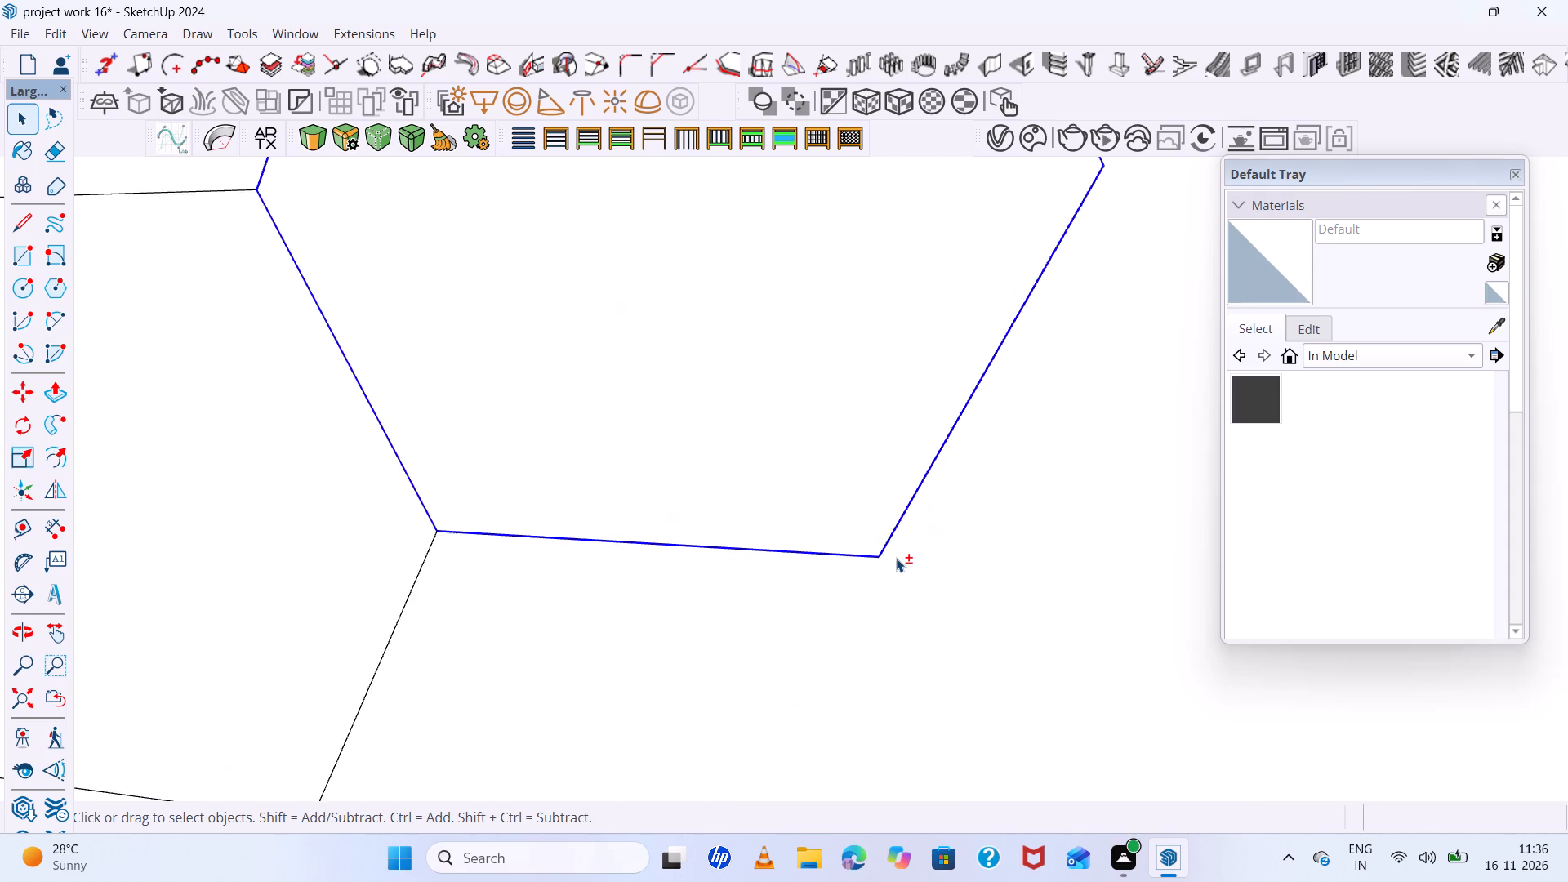
scroll(896, 558, up, 7)
shift+scroll(891, 557, down, 20)
shift+scroll(891, 557, down, 8)
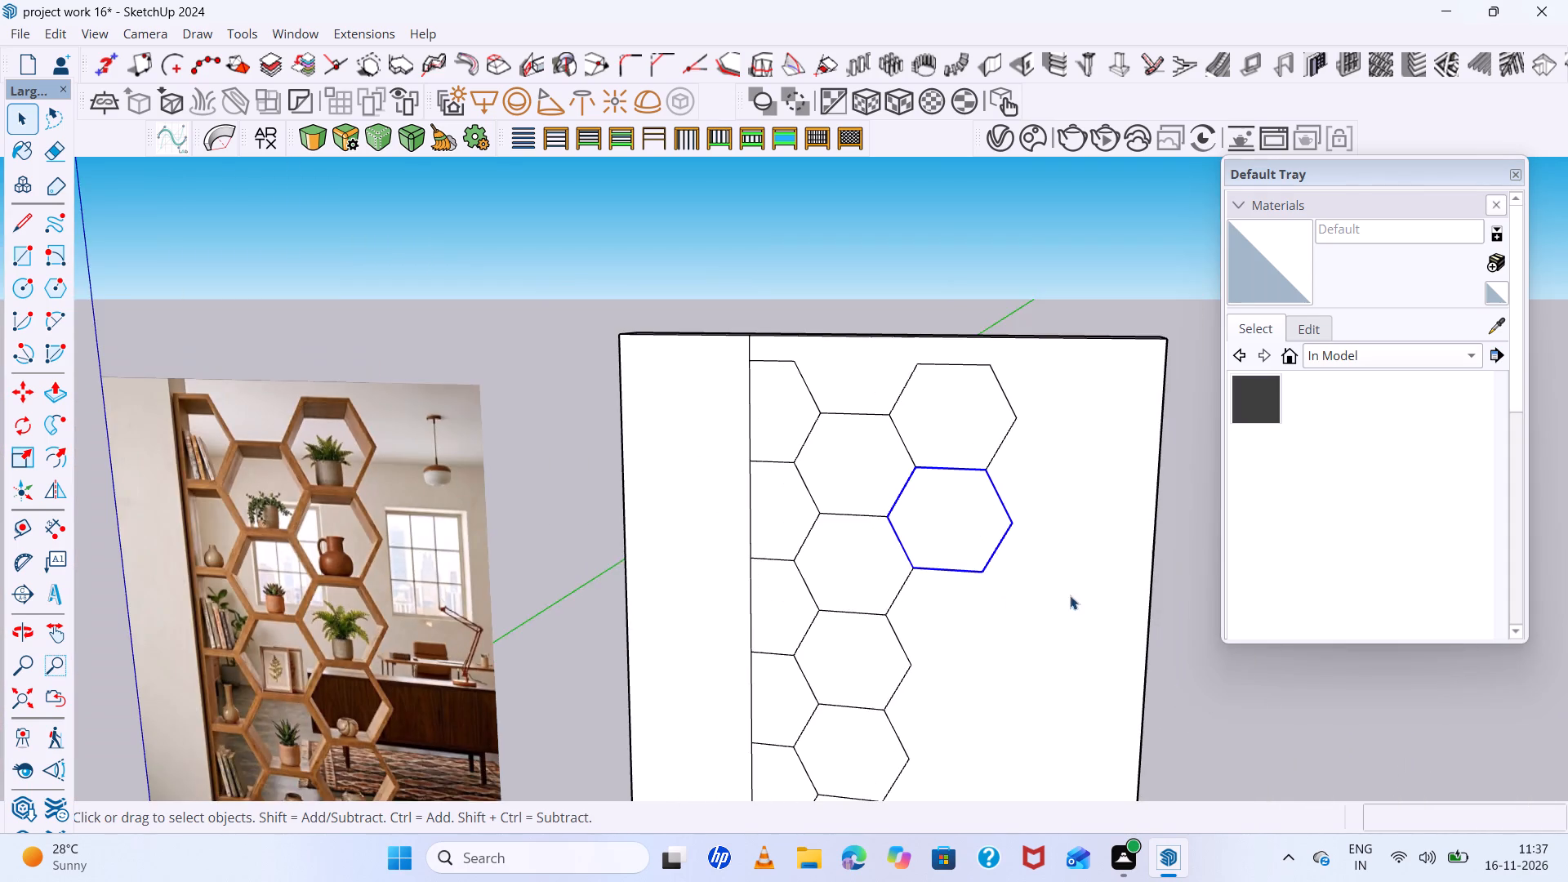
middle_drag(1071, 592, 1016, 498)
key(m)
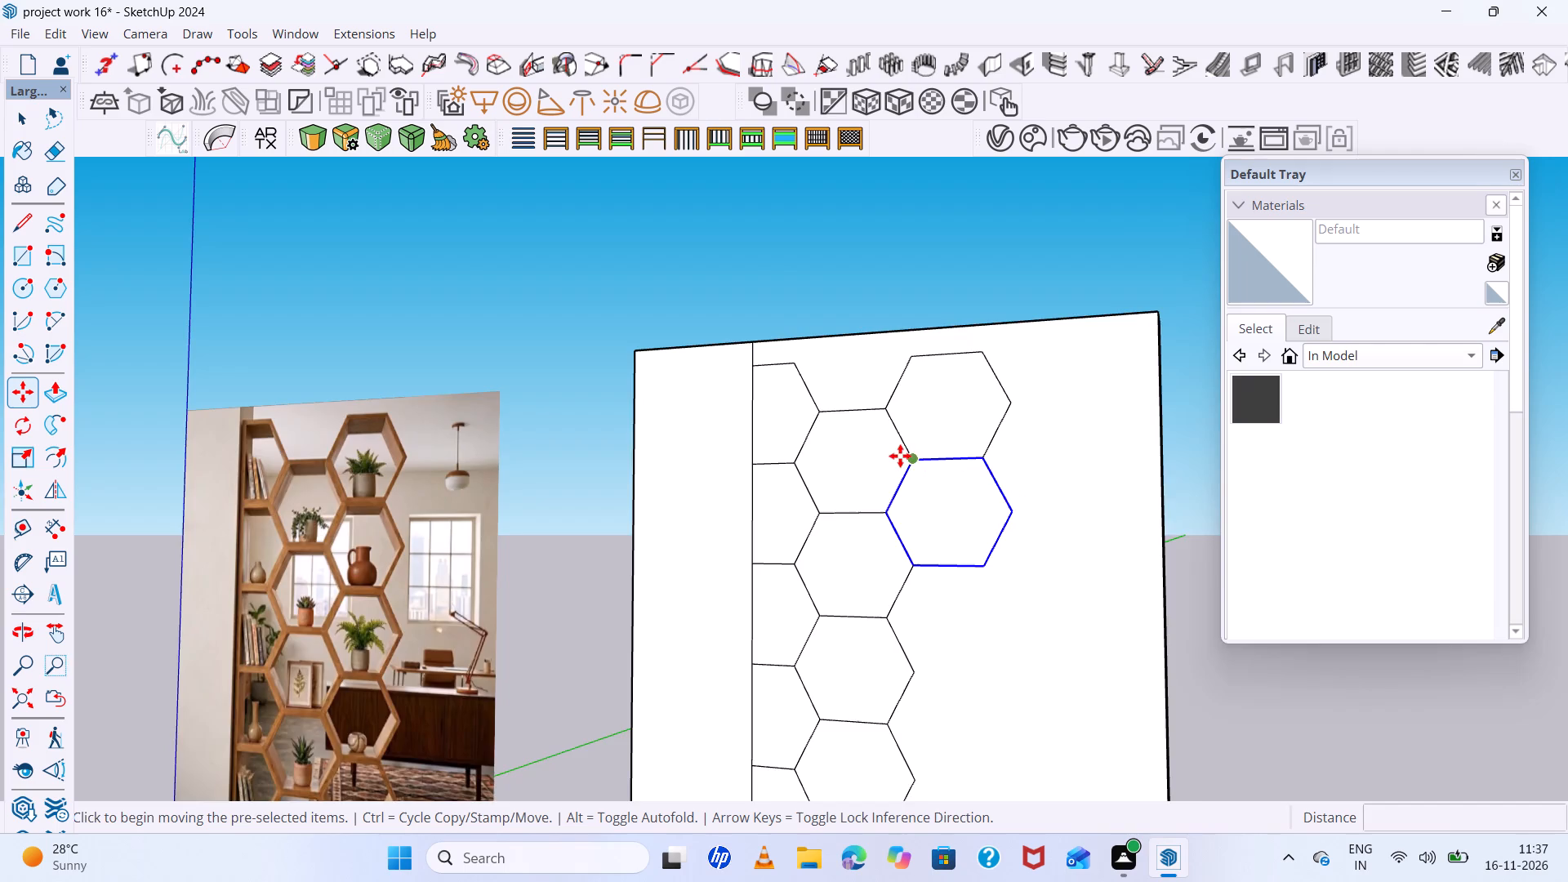
scroll(898, 456, up, 5)
click(924, 462)
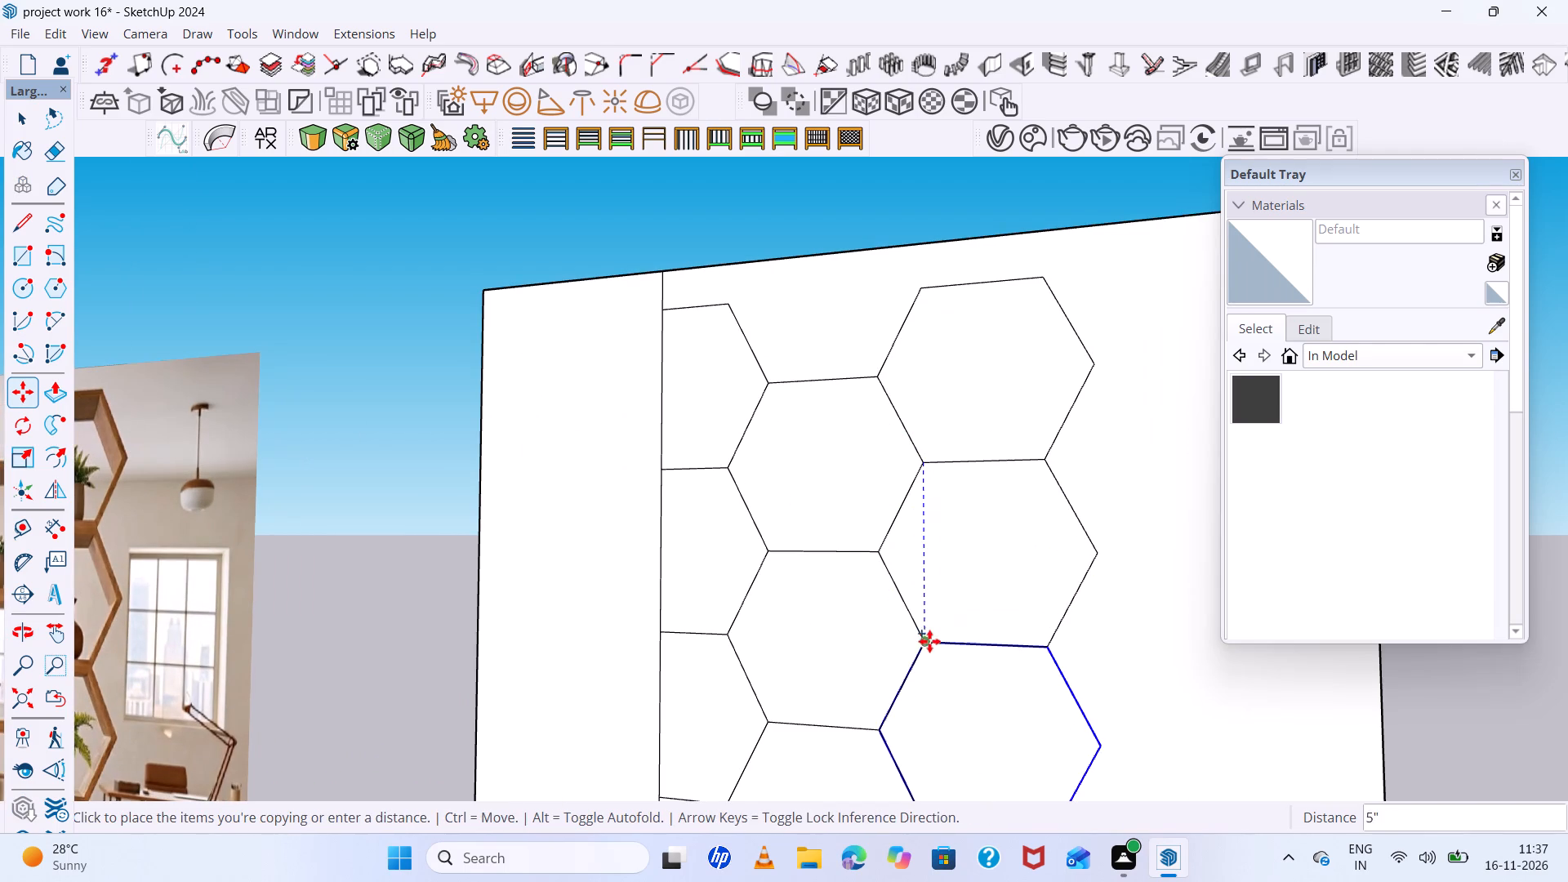
scroll(925, 644, up, 12)
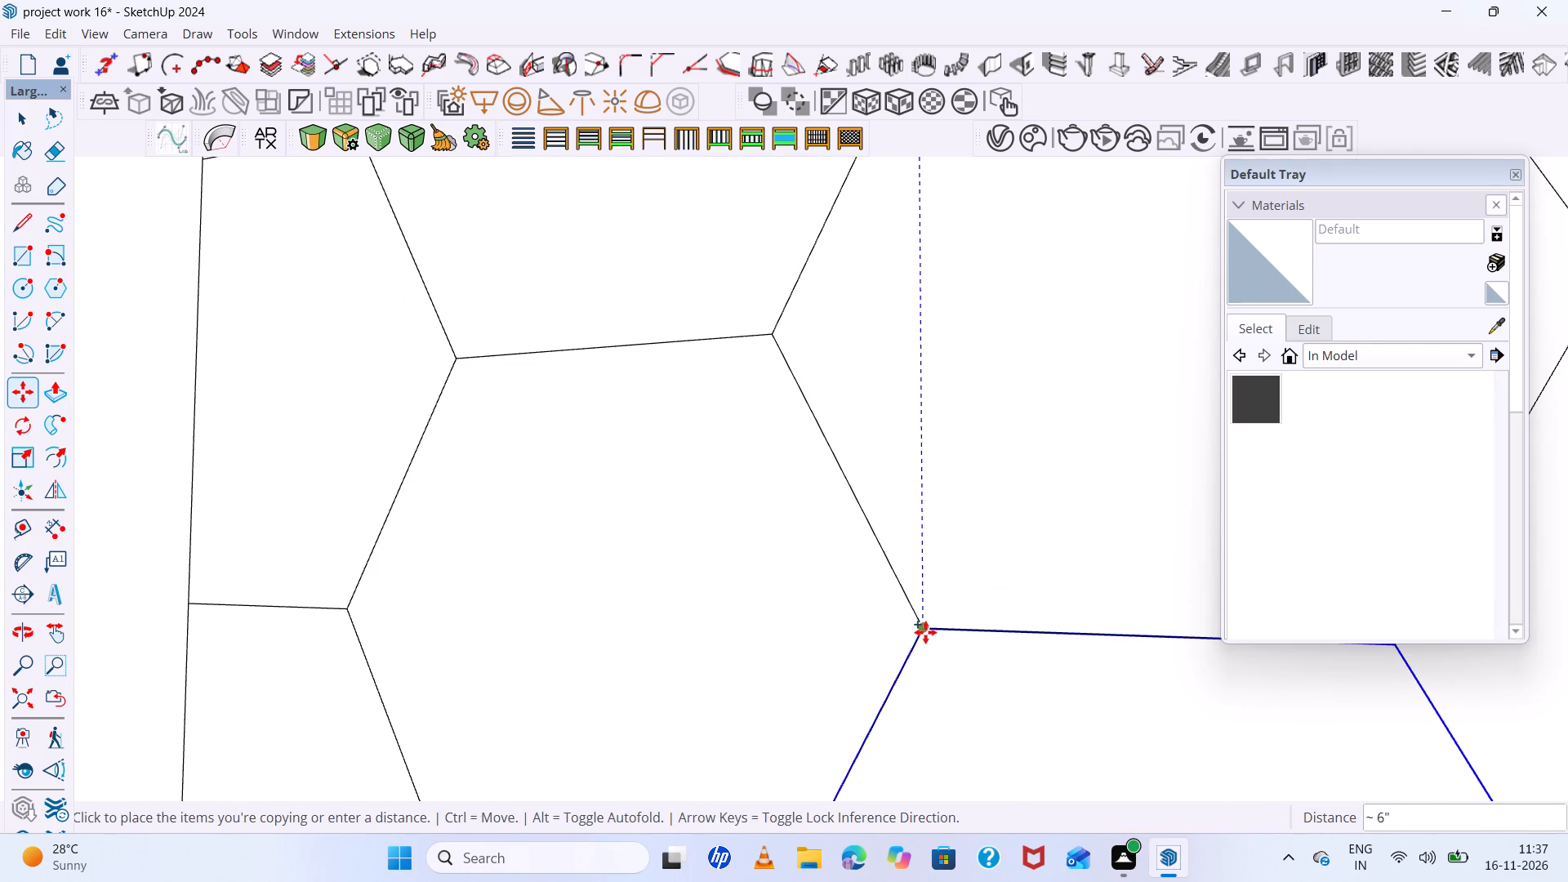
click(925, 630)
scroll(768, 586, down, 7)
scroll(1202, 681, down, 6)
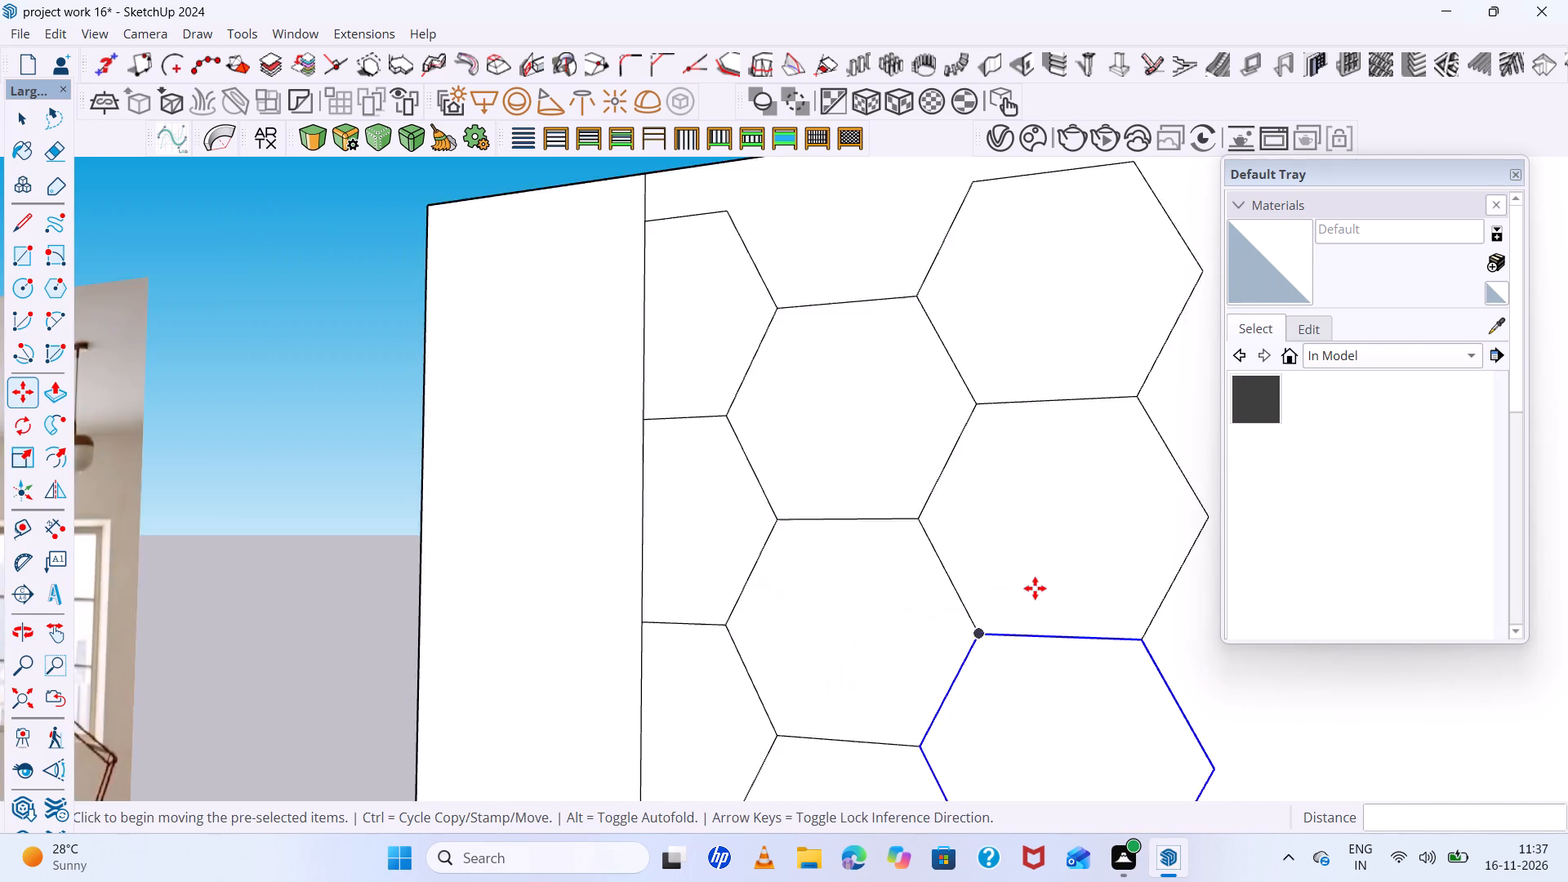
scroll(1035, 588, down, 20)
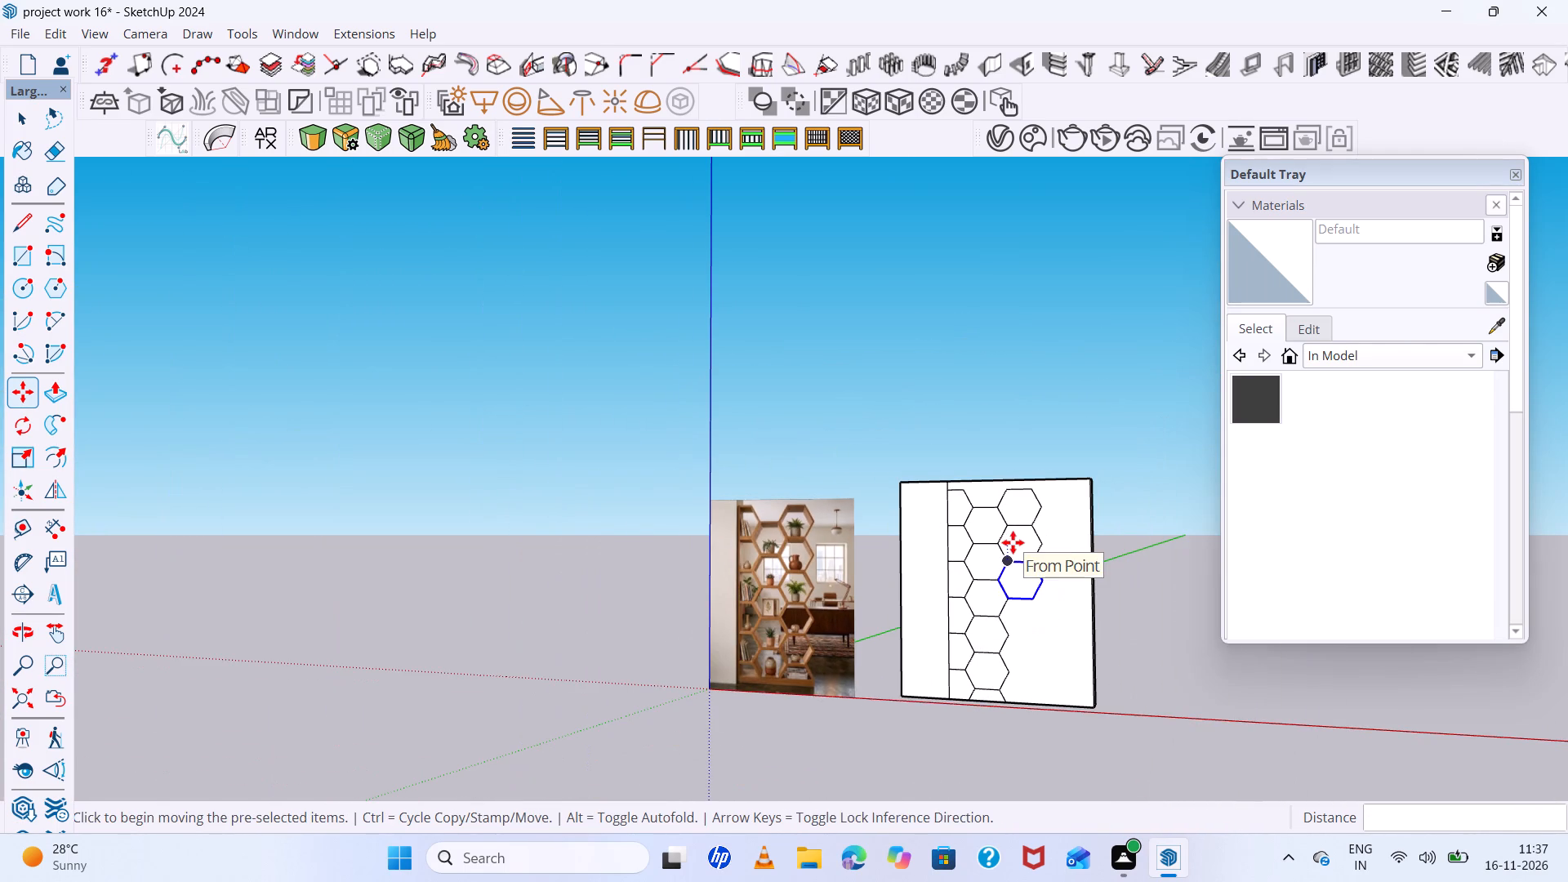
Array the hexagon copy down the column as 3x, and revise the array to 4x.
key(3)
key(x)
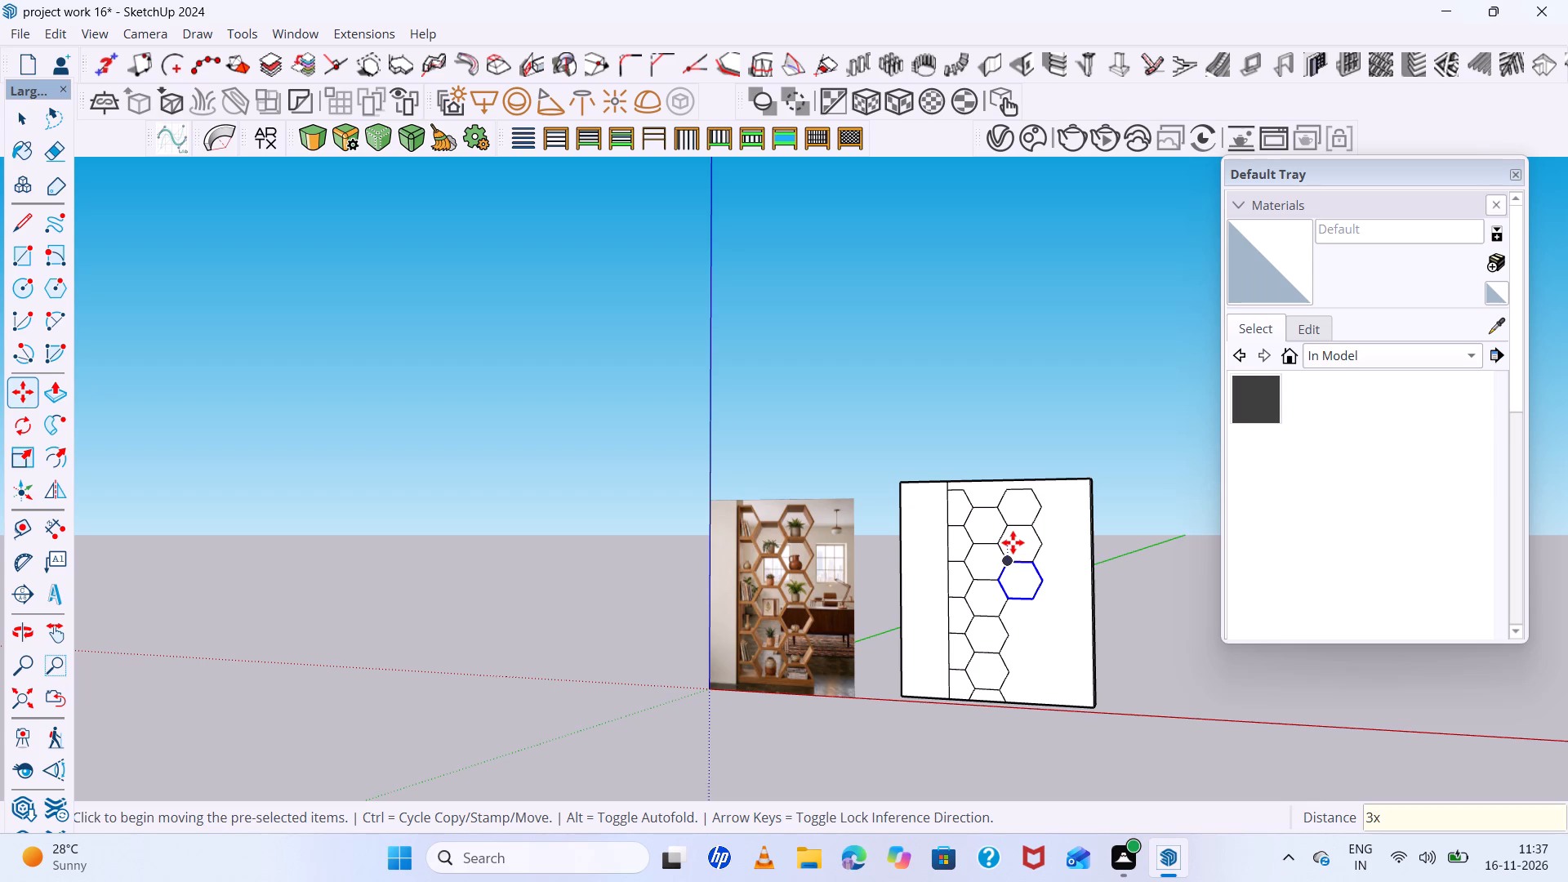
key(Return)
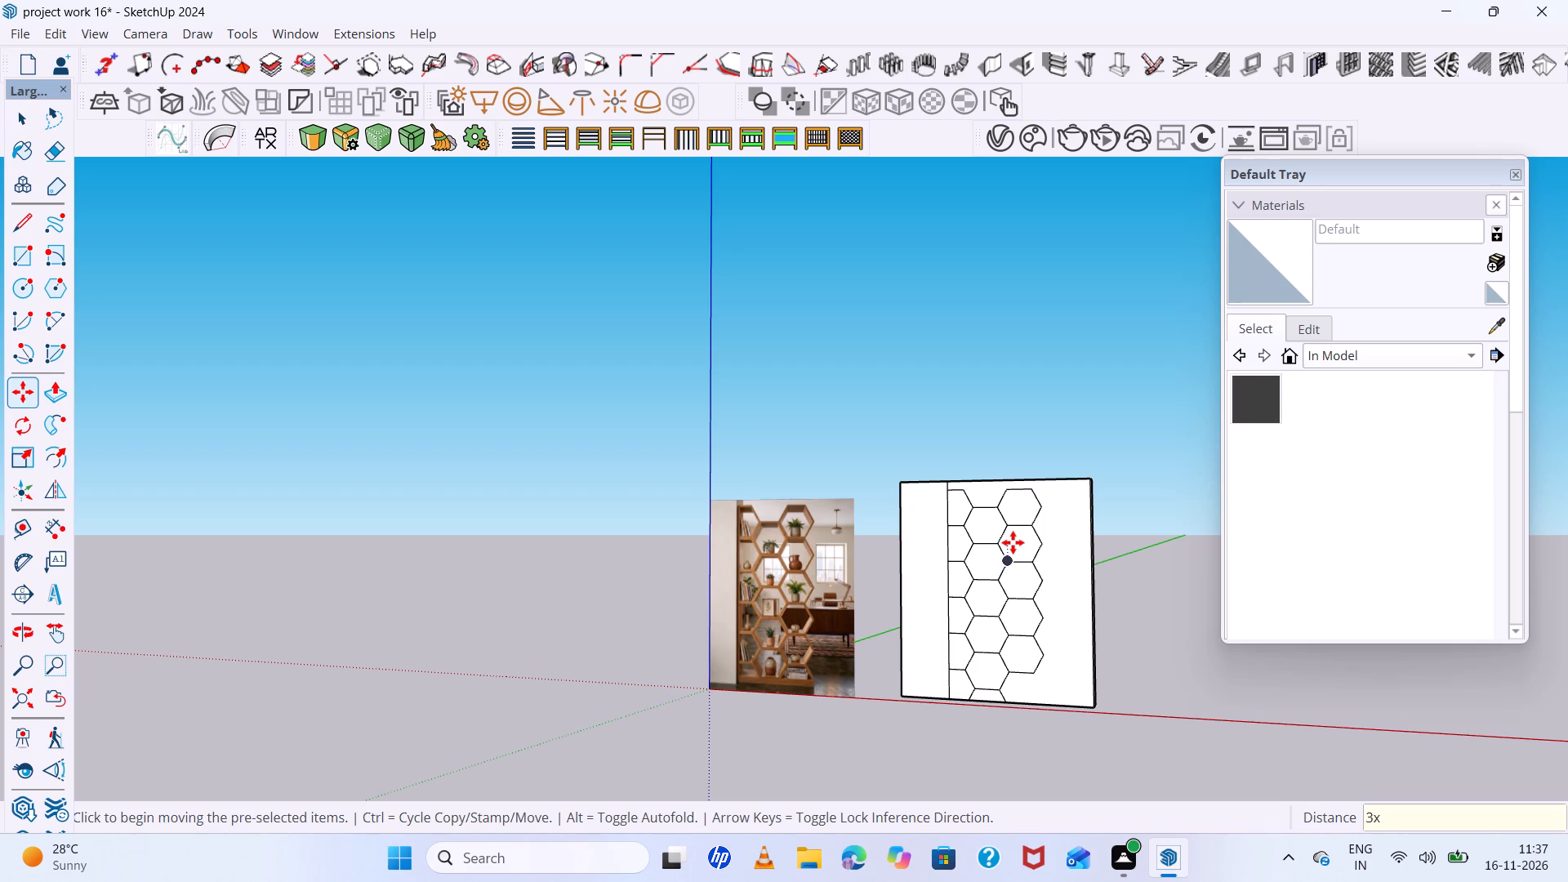
text(4x)
key(Return)
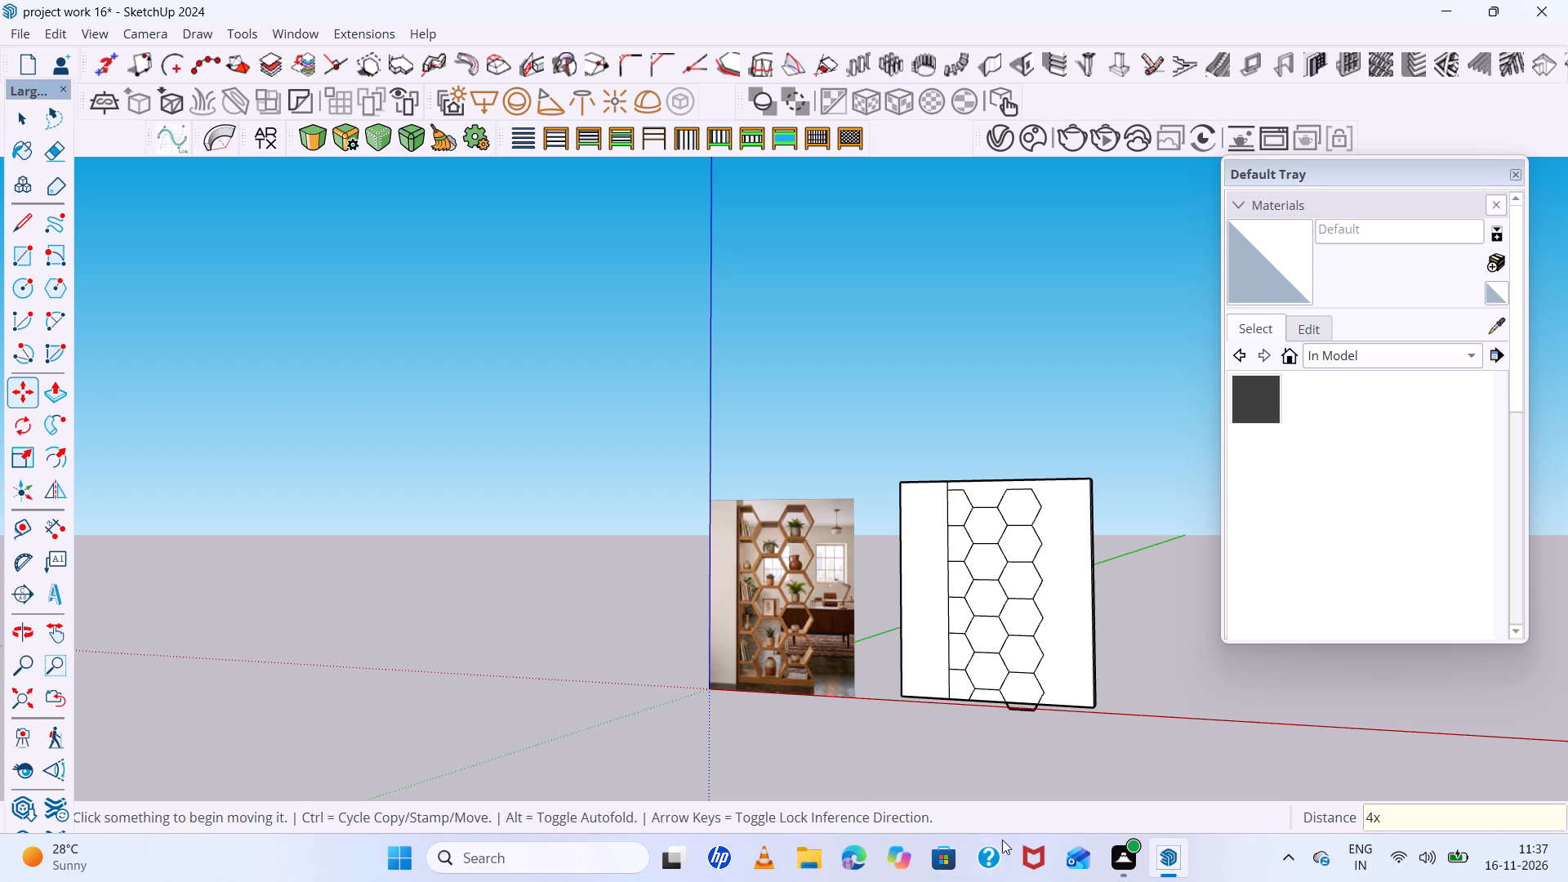
Erase the parts of the lowest hexagon's edges that extend below the panel's base.
scroll(1045, 655, up, 11)
key(space)
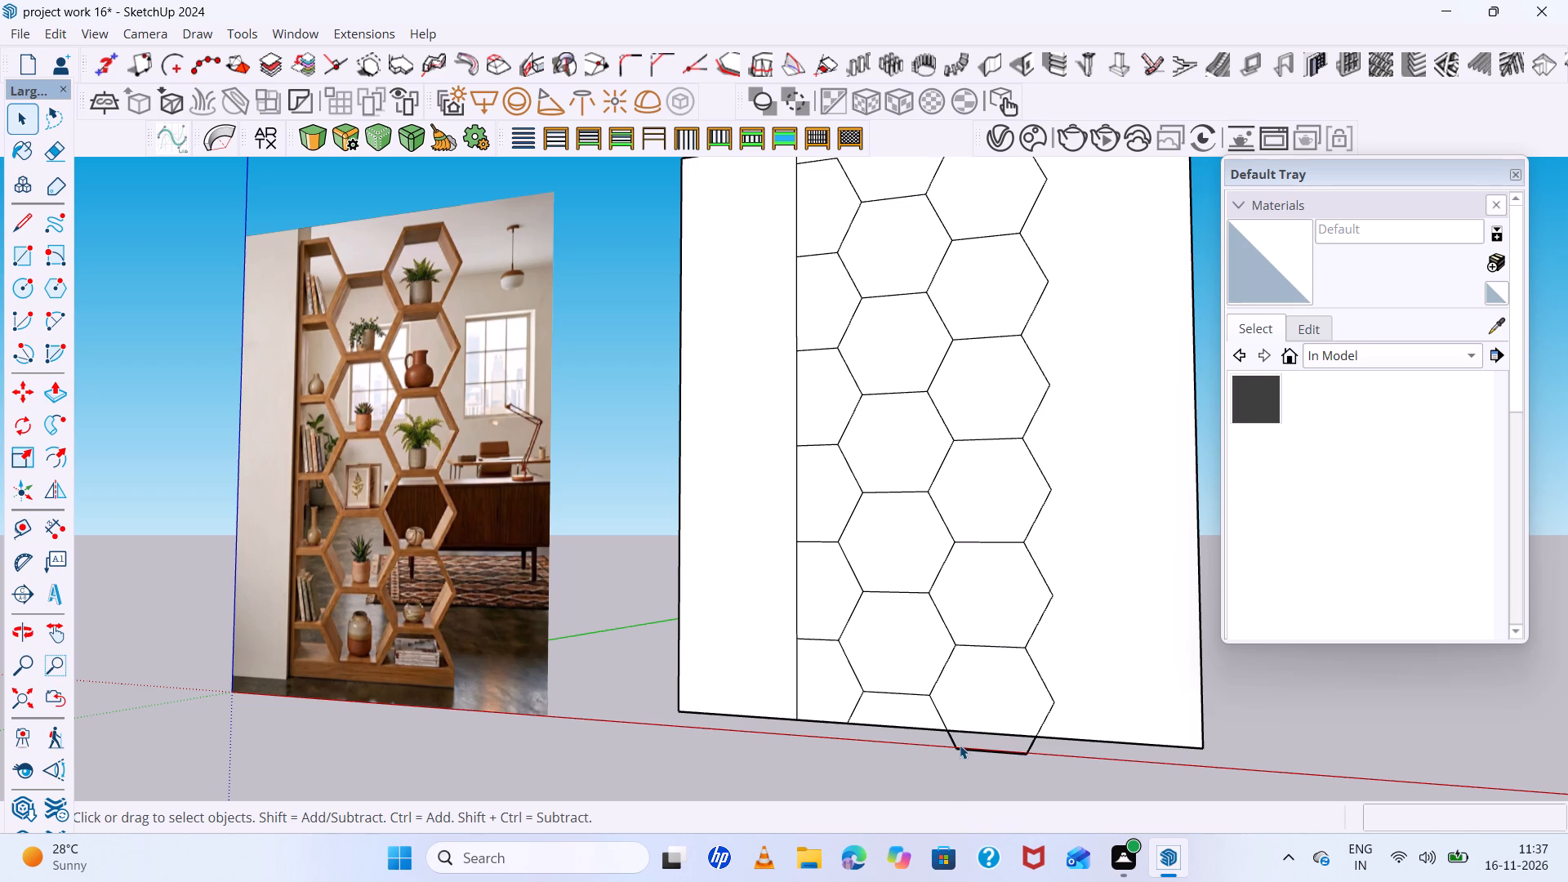
key(e)
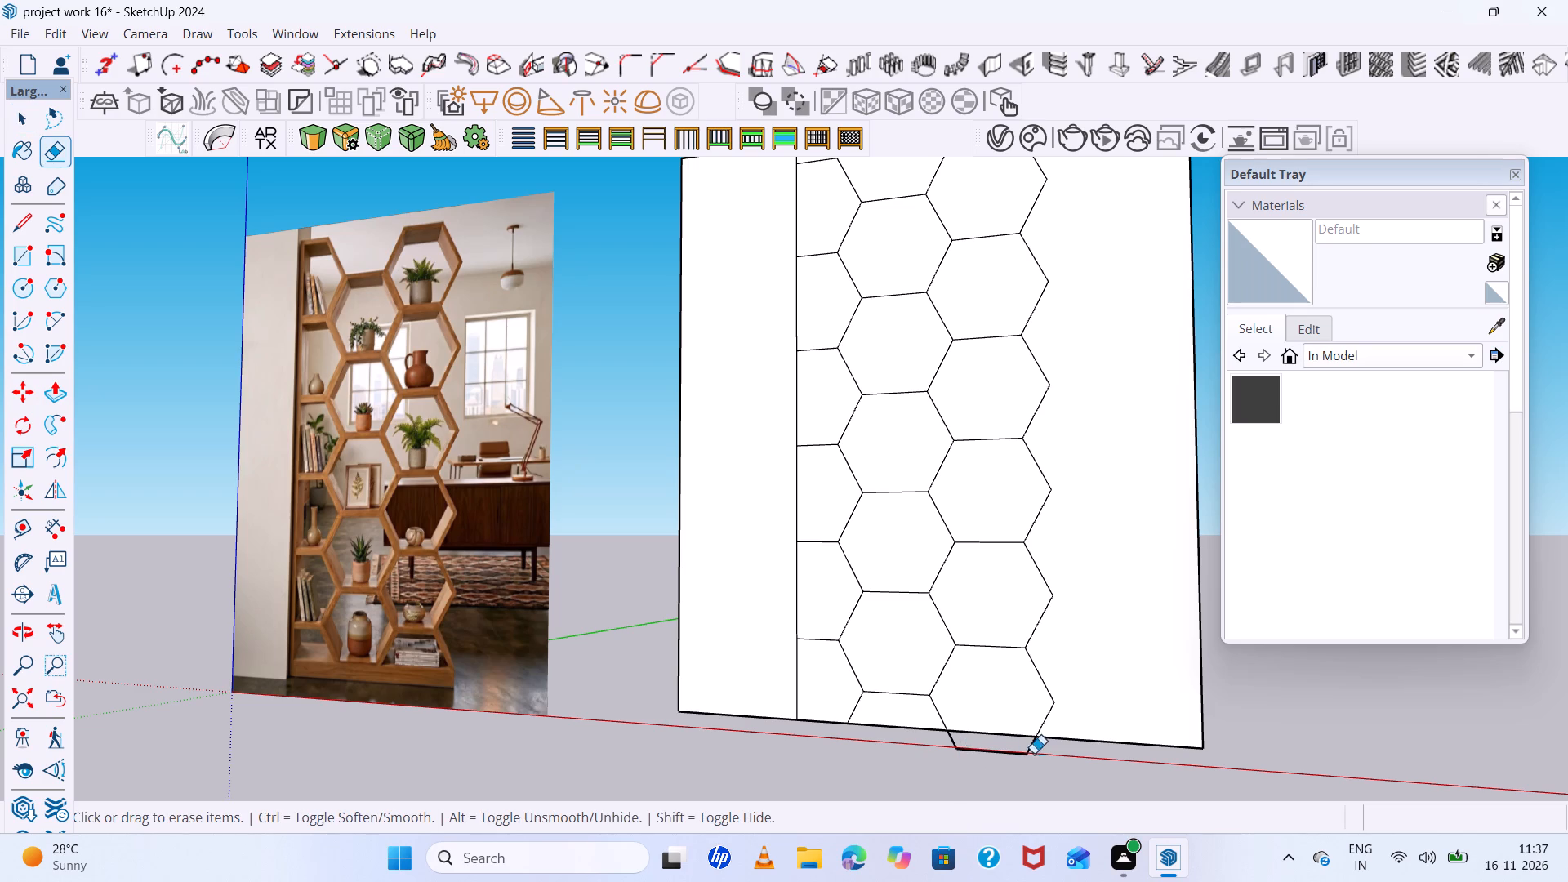
drag(1035, 754, 1009, 755)
drag(976, 744, 937, 746)
scroll(945, 749, down, 6)
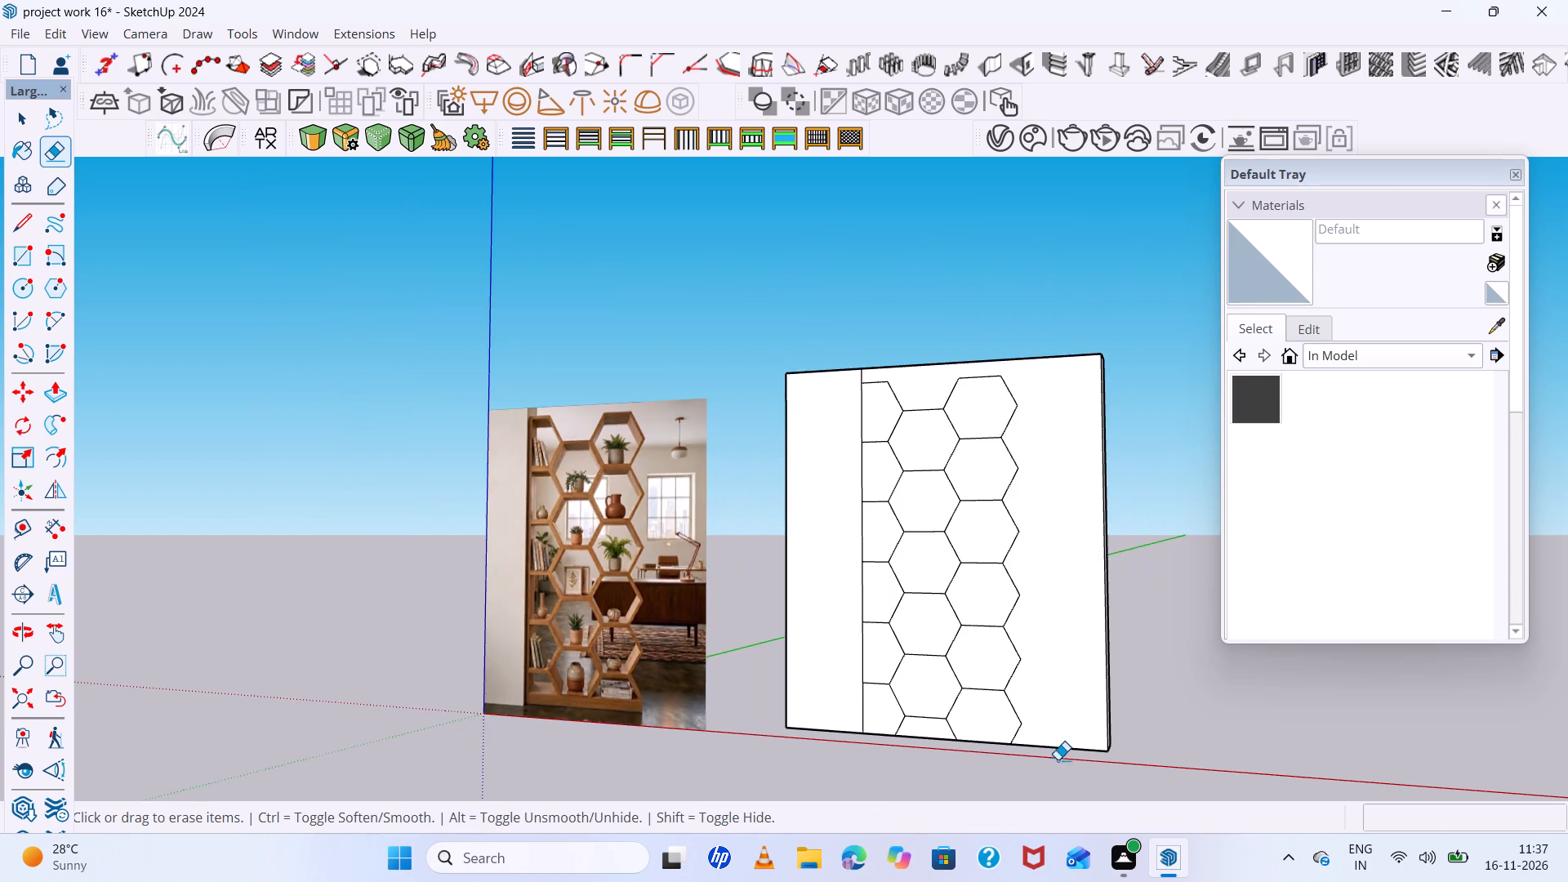
Compare the modelled honeycomb columns with the shelf in the reference picture, including its base and top.
scroll(1056, 752, down, 6)
middle_drag(1056, 752, 1160, 595)
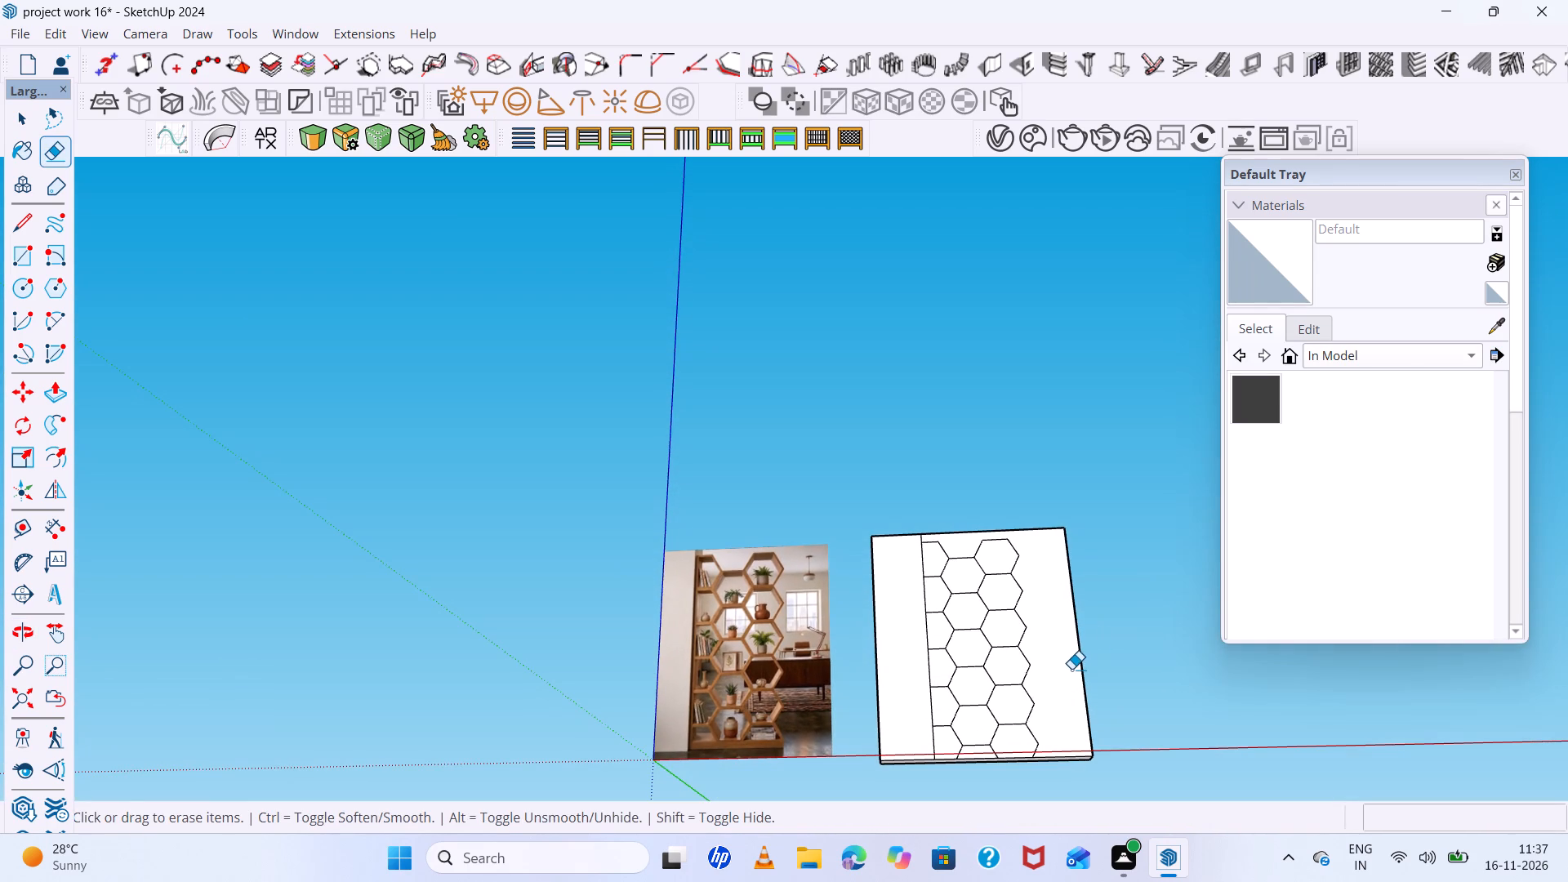
scroll(1071, 672, up, 5)
scroll(1071, 672, down, 5)
middle_drag(1070, 673, 1023, 800)
scroll(1028, 756, up, 12)
key(space)
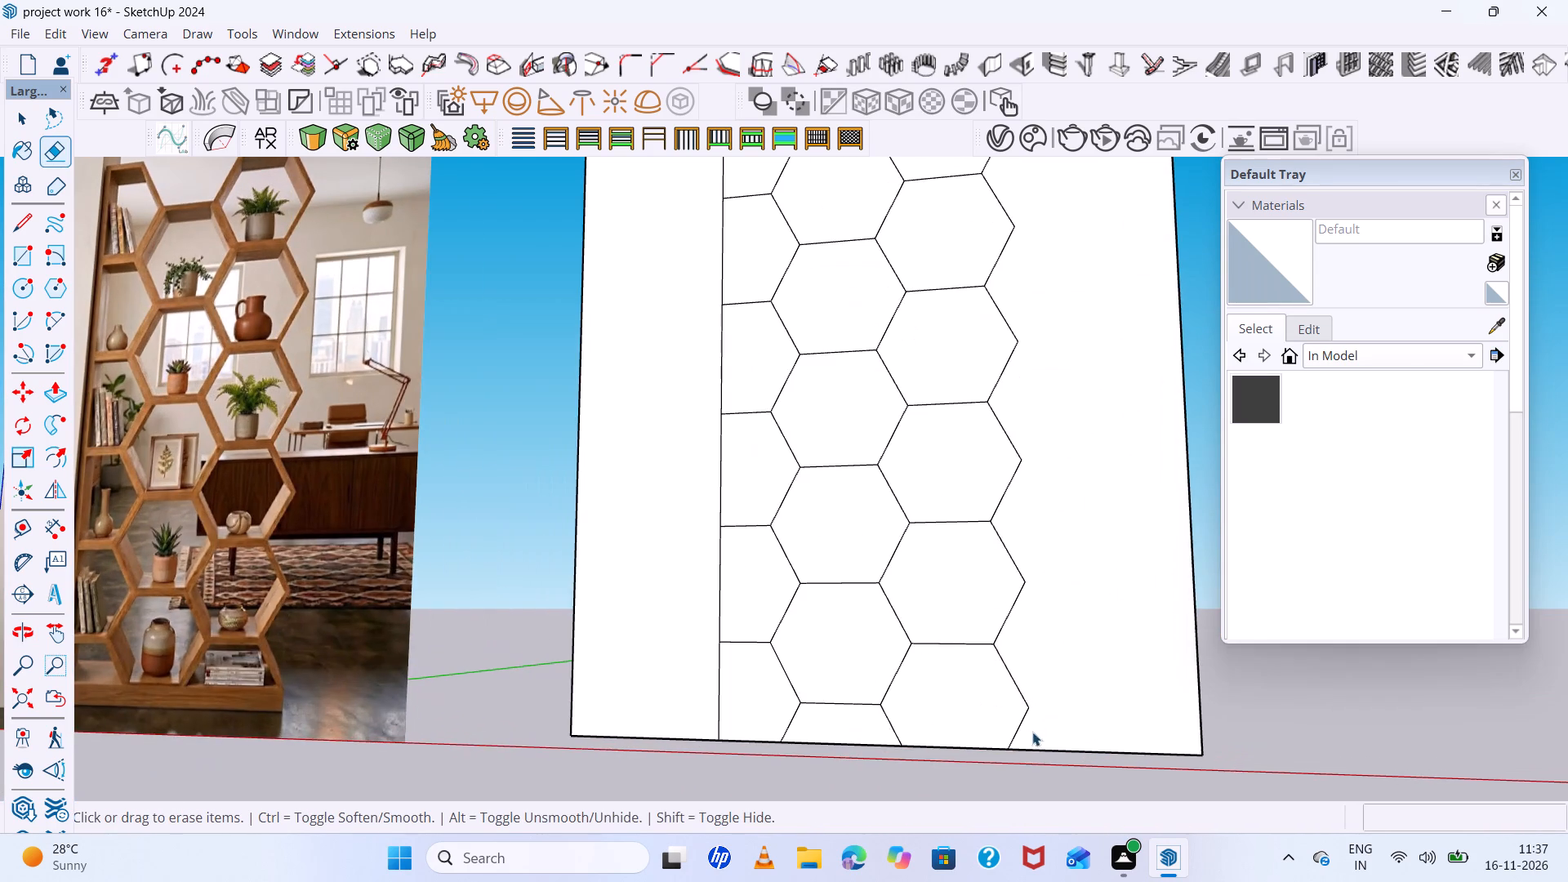
scroll(1066, 714, down, 6)
middle_drag(1065, 714, 1026, 746)
scroll(581, 725, up, 9)
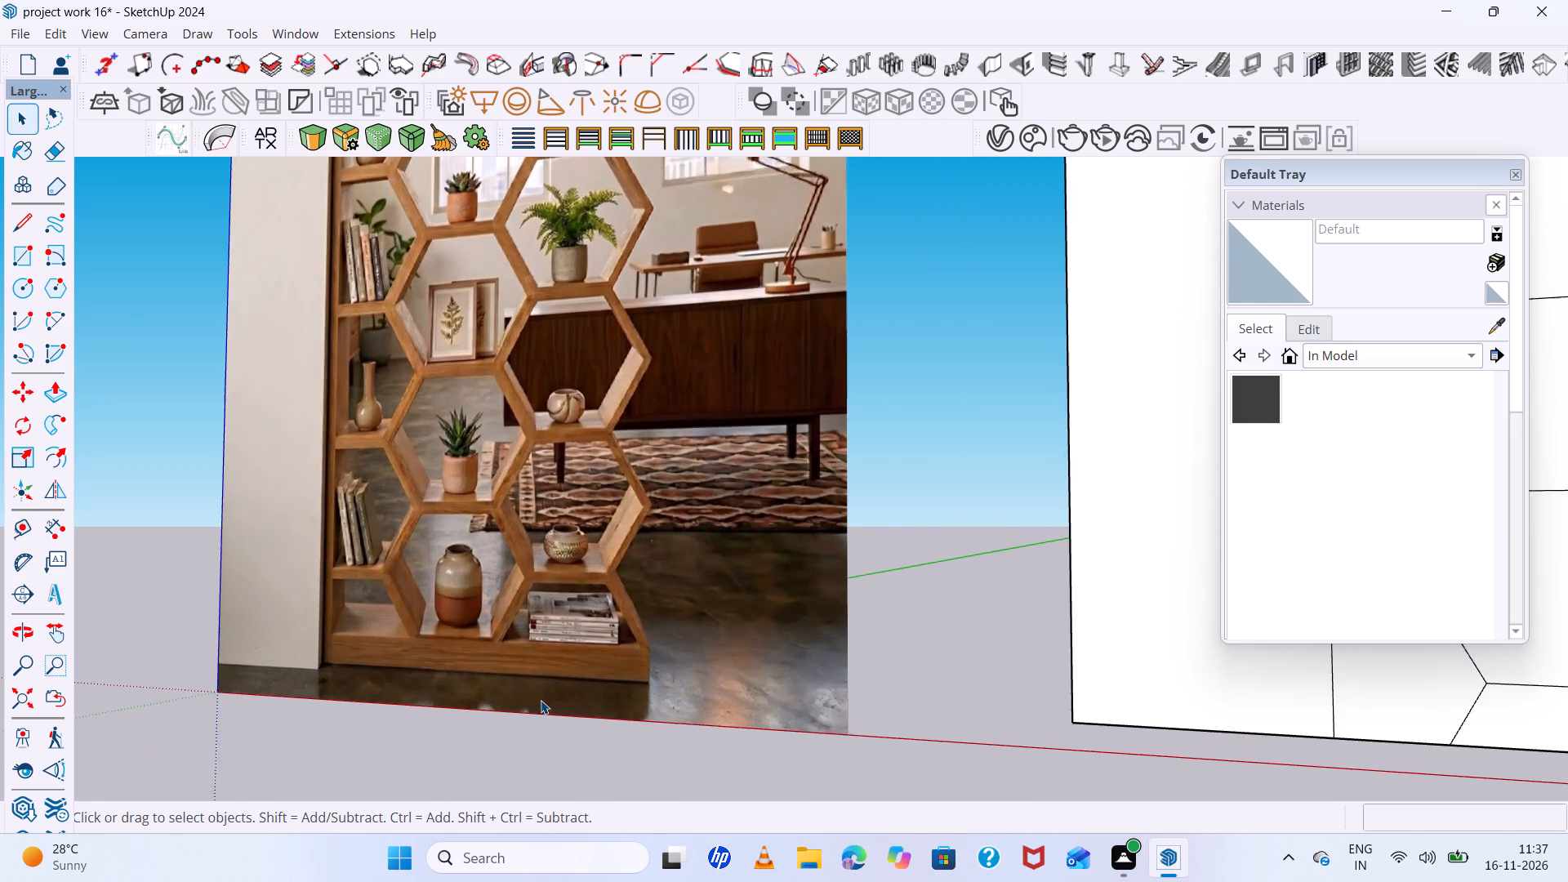
scroll(541, 700, up, 2)
scroll(541, 696, down, 6)
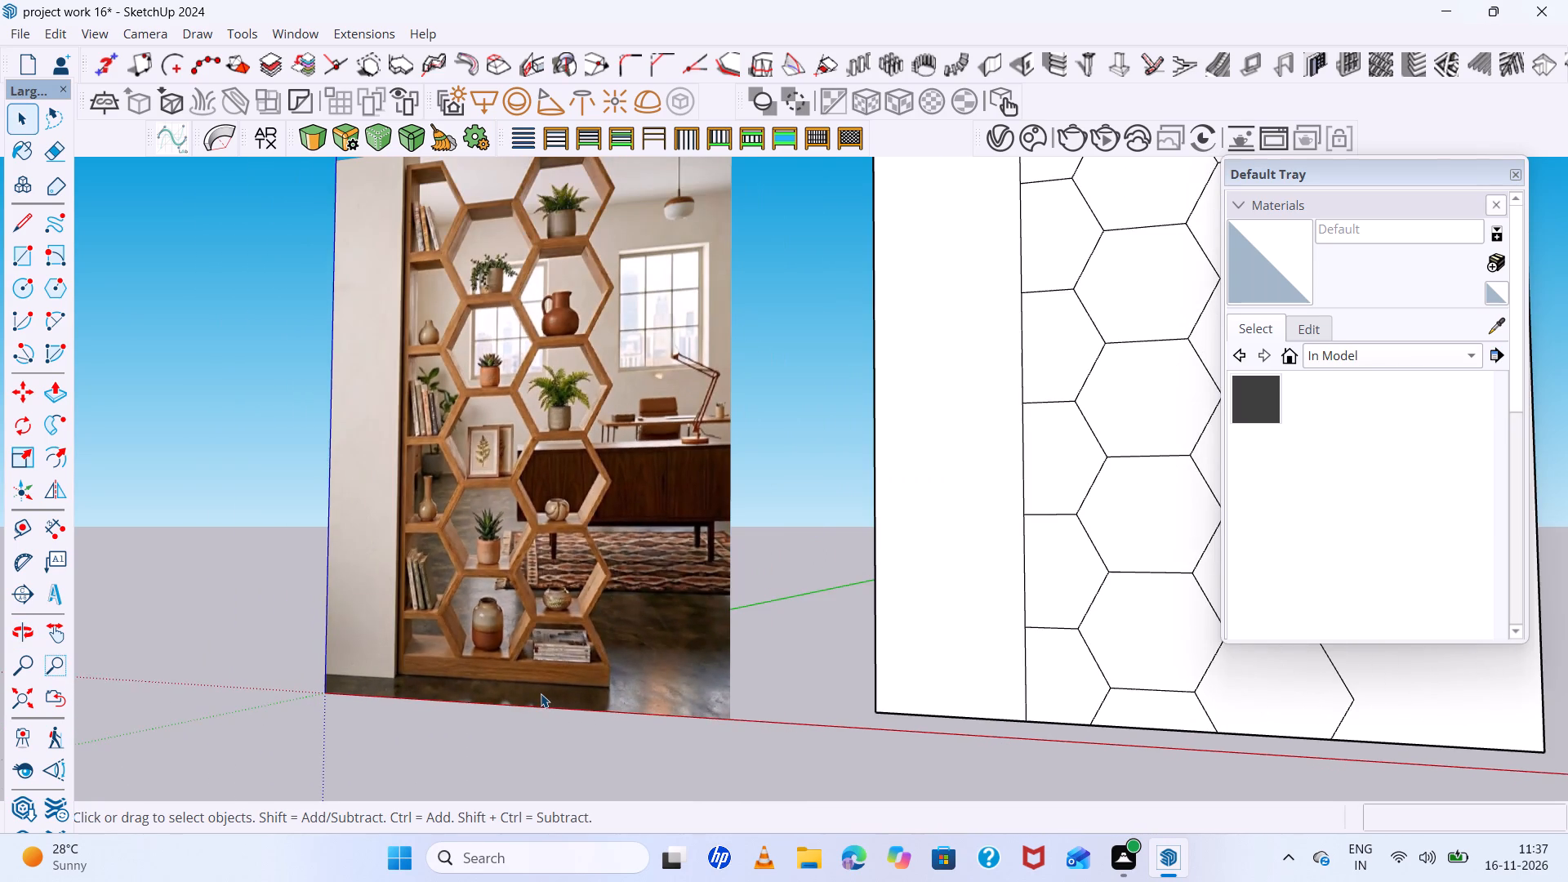
scroll(541, 693, down, 11)
scroll(811, 623, up, 6)
scroll(830, 432, up, 6)
scroll(812, 443, down, 7)
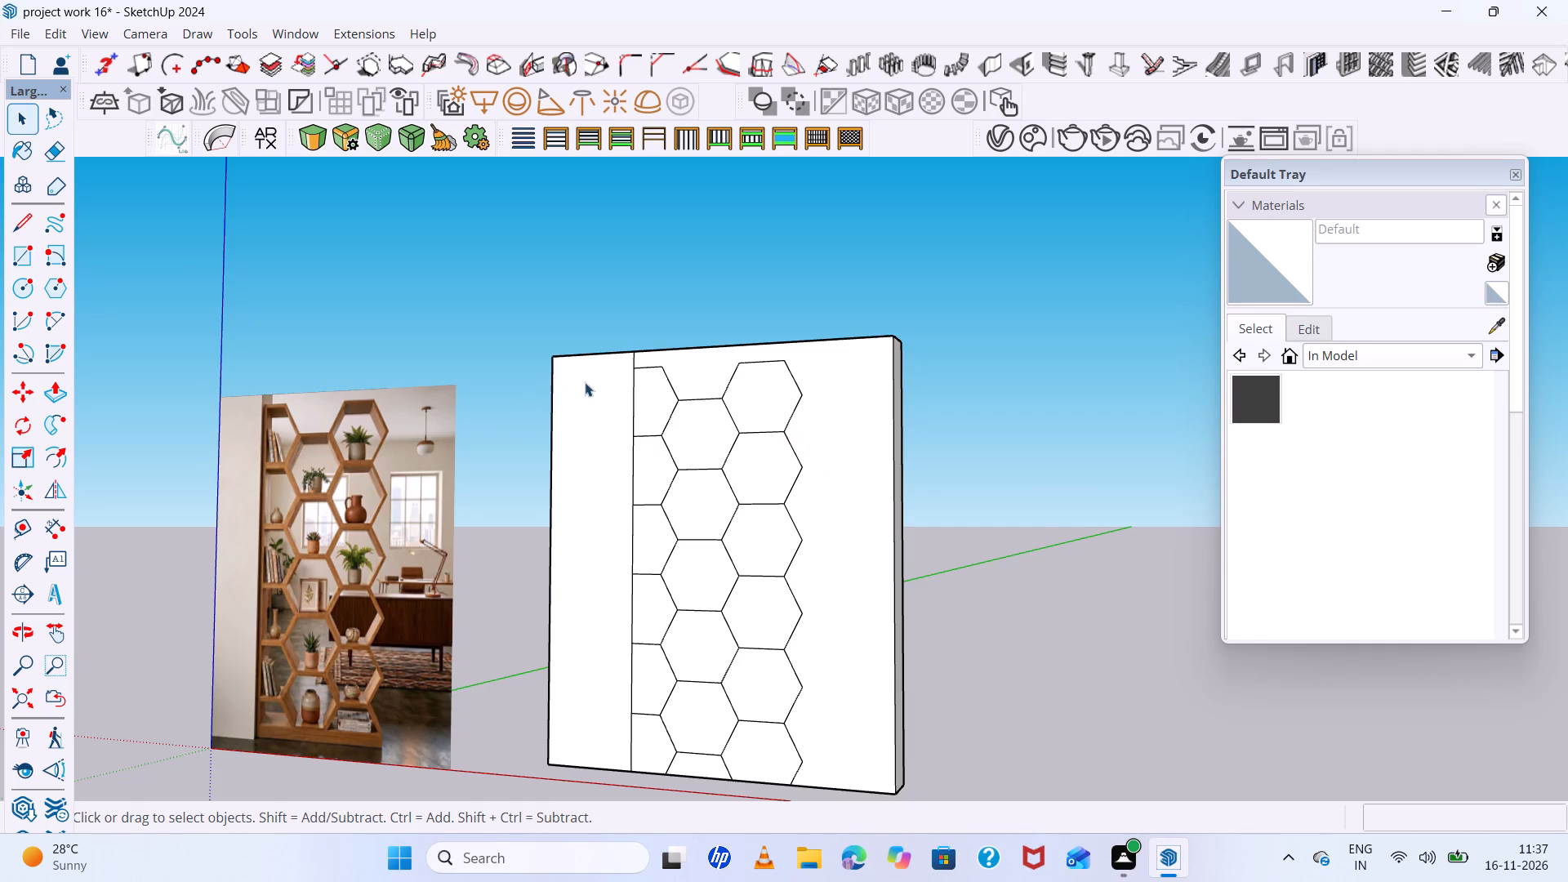
scroll(575, 394, up, 2)
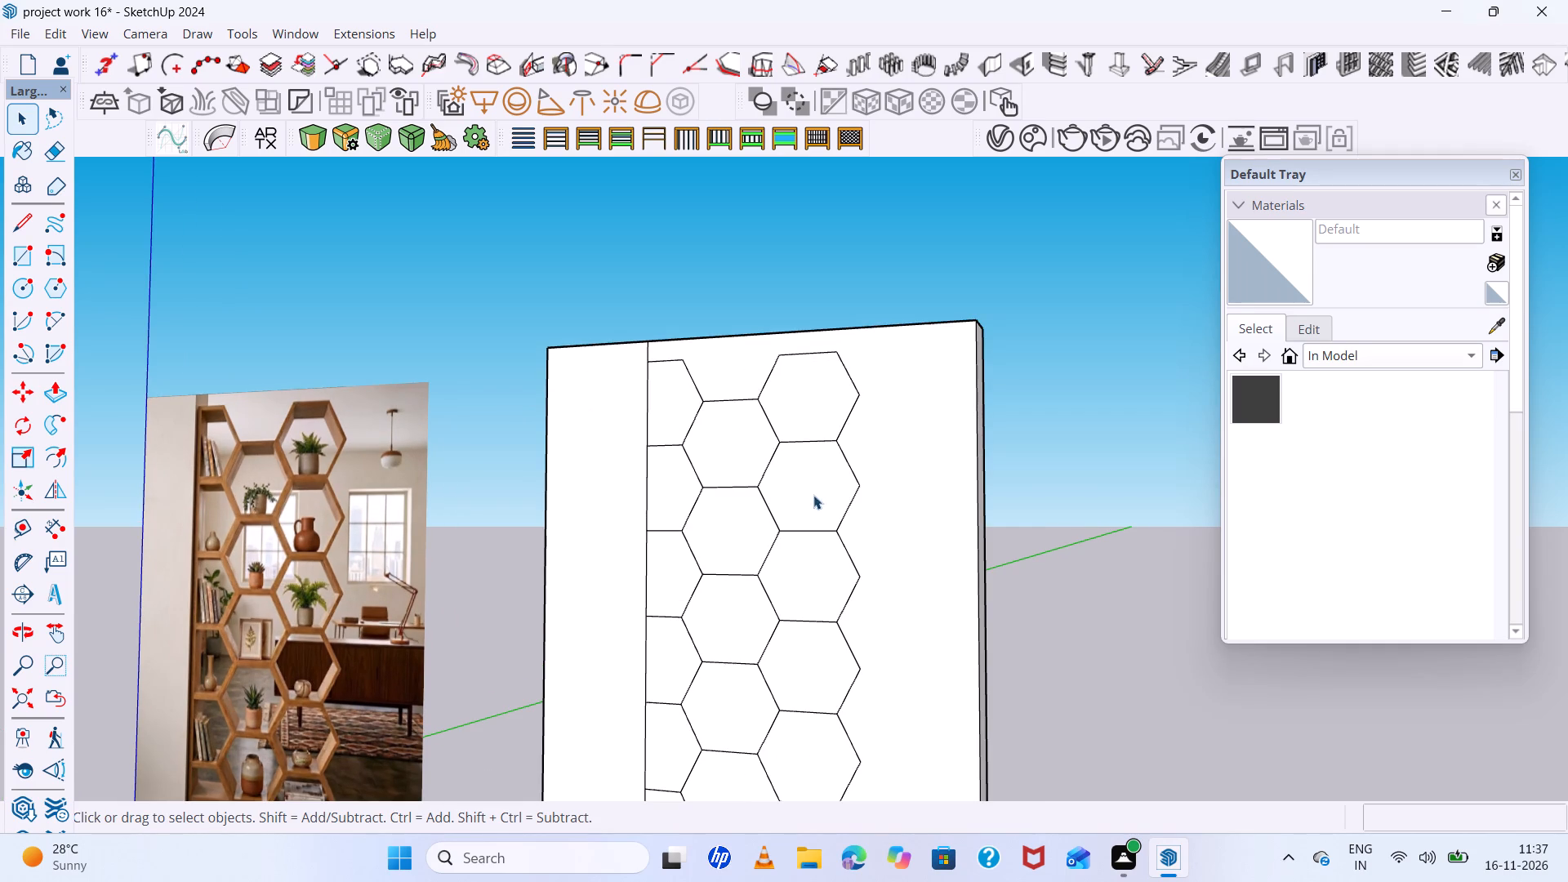
scroll(805, 630, down, 6)
scroll(686, 633, down, 4)
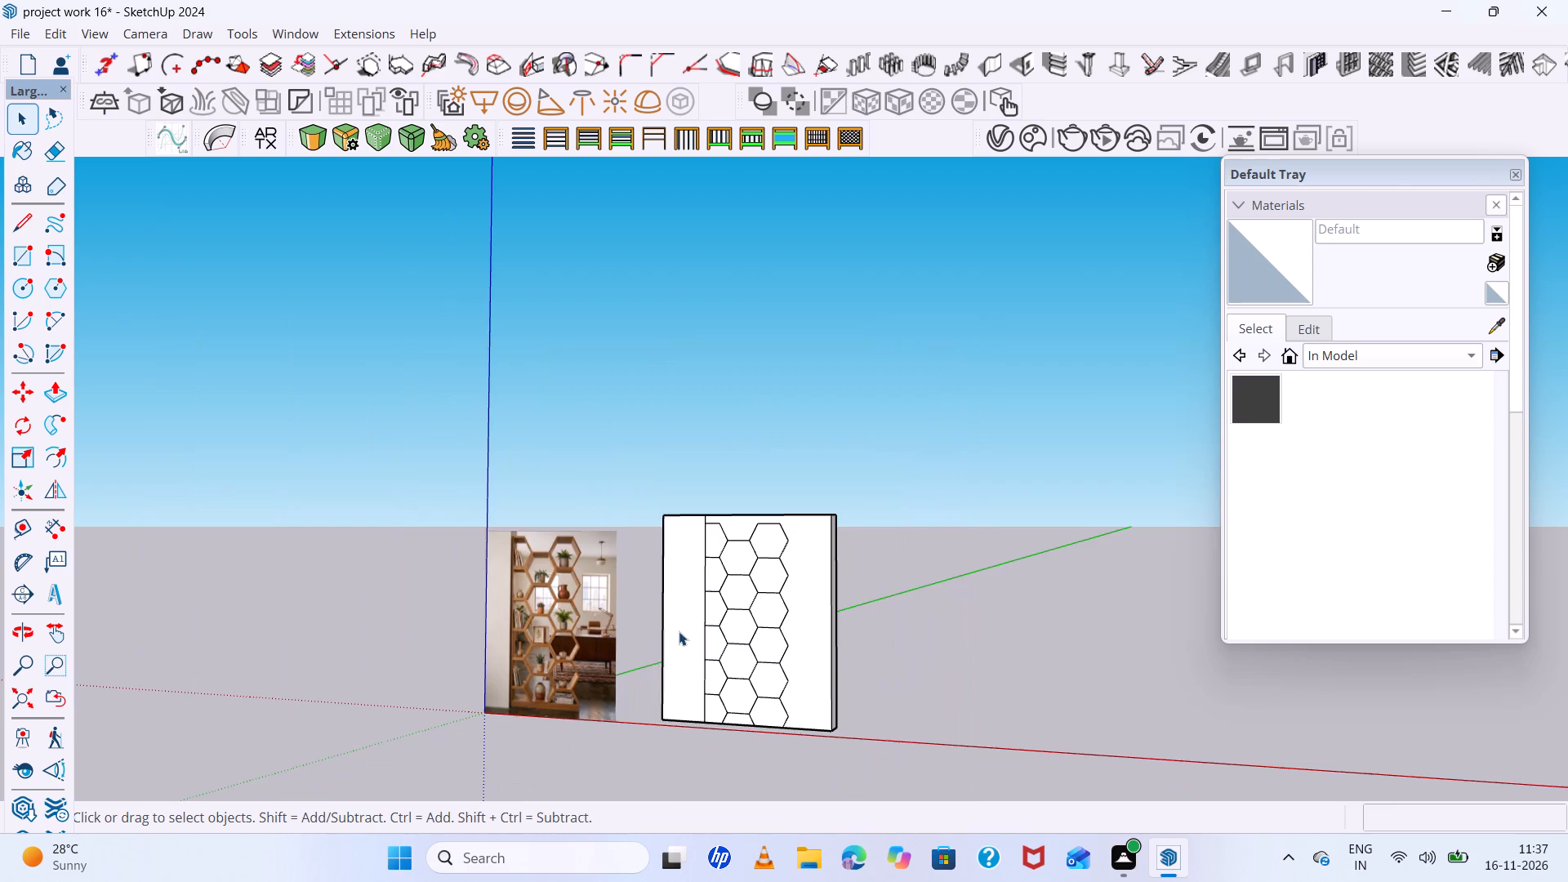
scroll(696, 649, up, 11)
scroll(771, 695, down, 7)
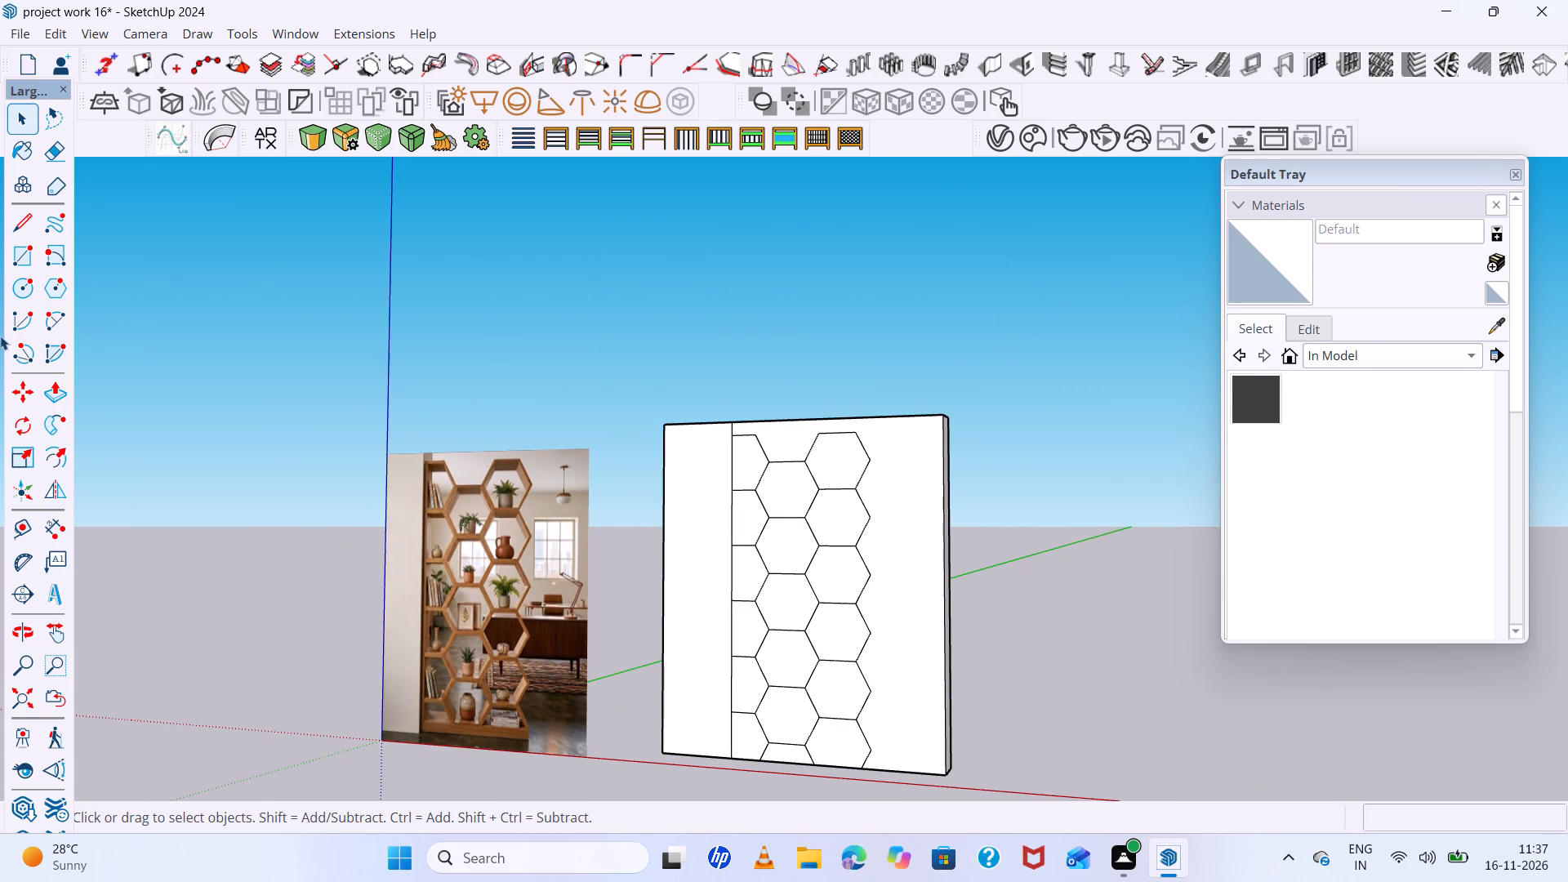
scroll(917, 487, down, 6)
scroll(969, 551, up, 5)
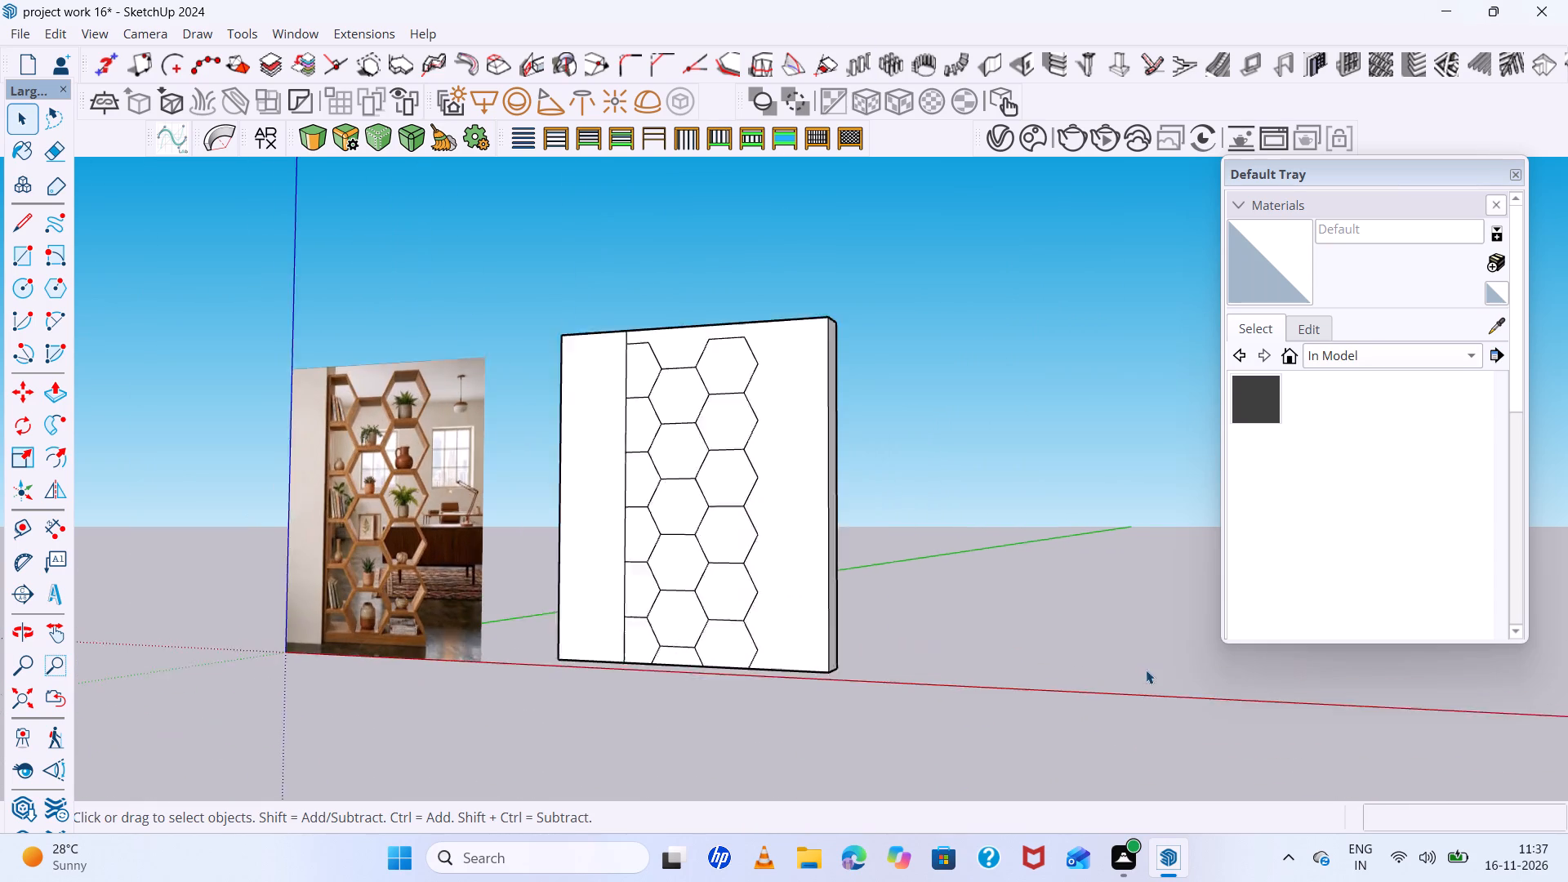
scroll(1146, 670, up, 2)
scroll(485, 636, up, 6)
scroll(719, 631, down, 6)
middle_drag(823, 672, 1040, 778)
scroll(612, 253, up, 13)
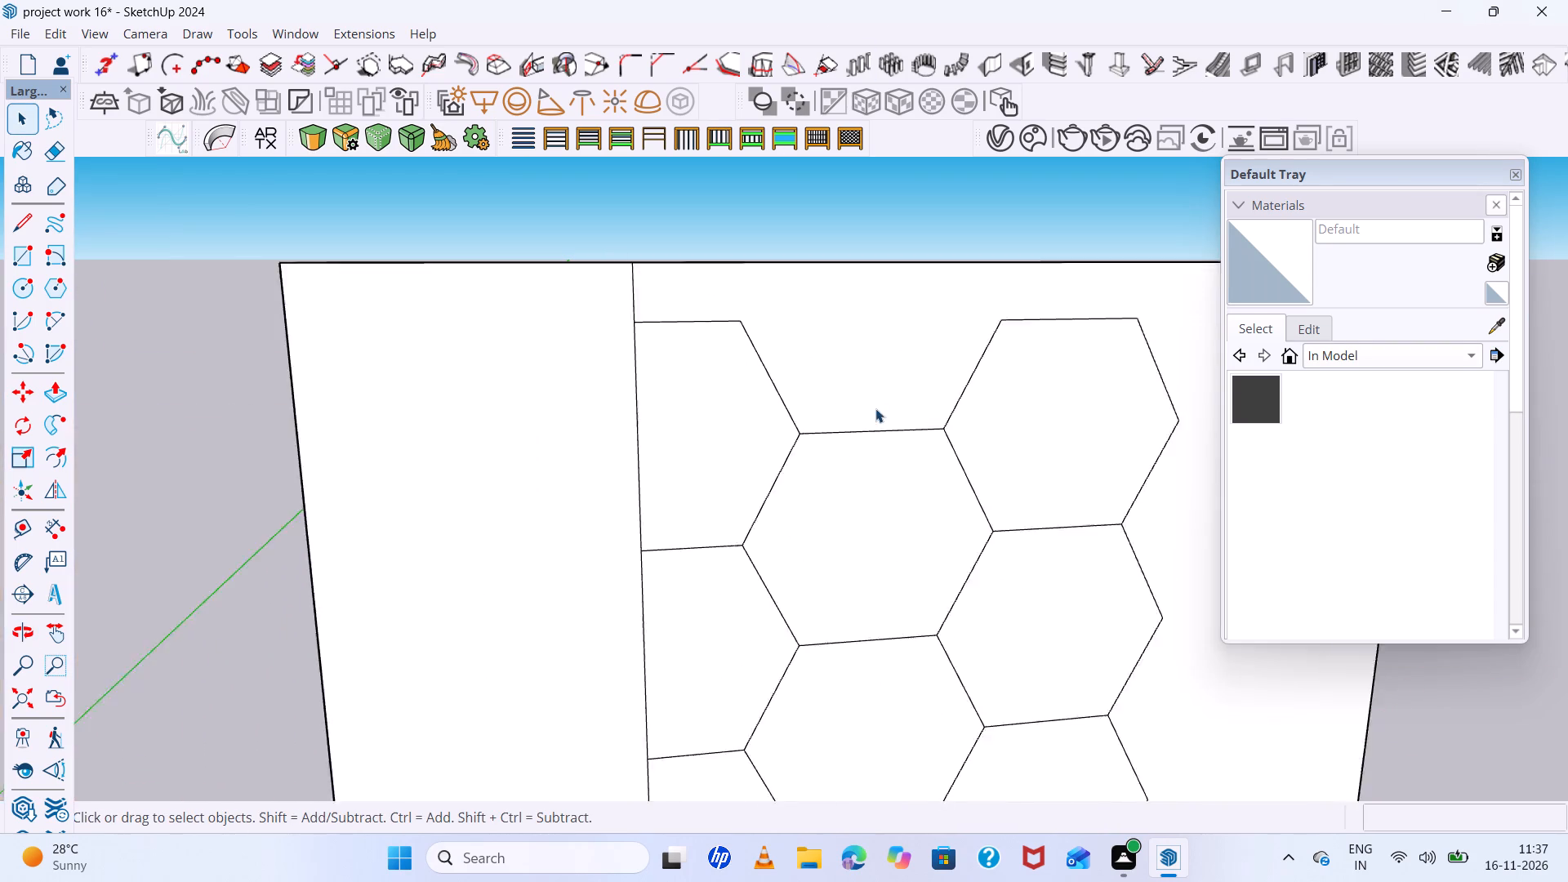
Check the individual faces of the honeycomb cells and compare the unit's lower part with the shelf in the reference picture.
scroll(694, 391, down, 7)
middle_drag(679, 420, 330, 401)
scroll(727, 359, up, 5)
click(710, 380)
scroll(706, 381, down, 6)
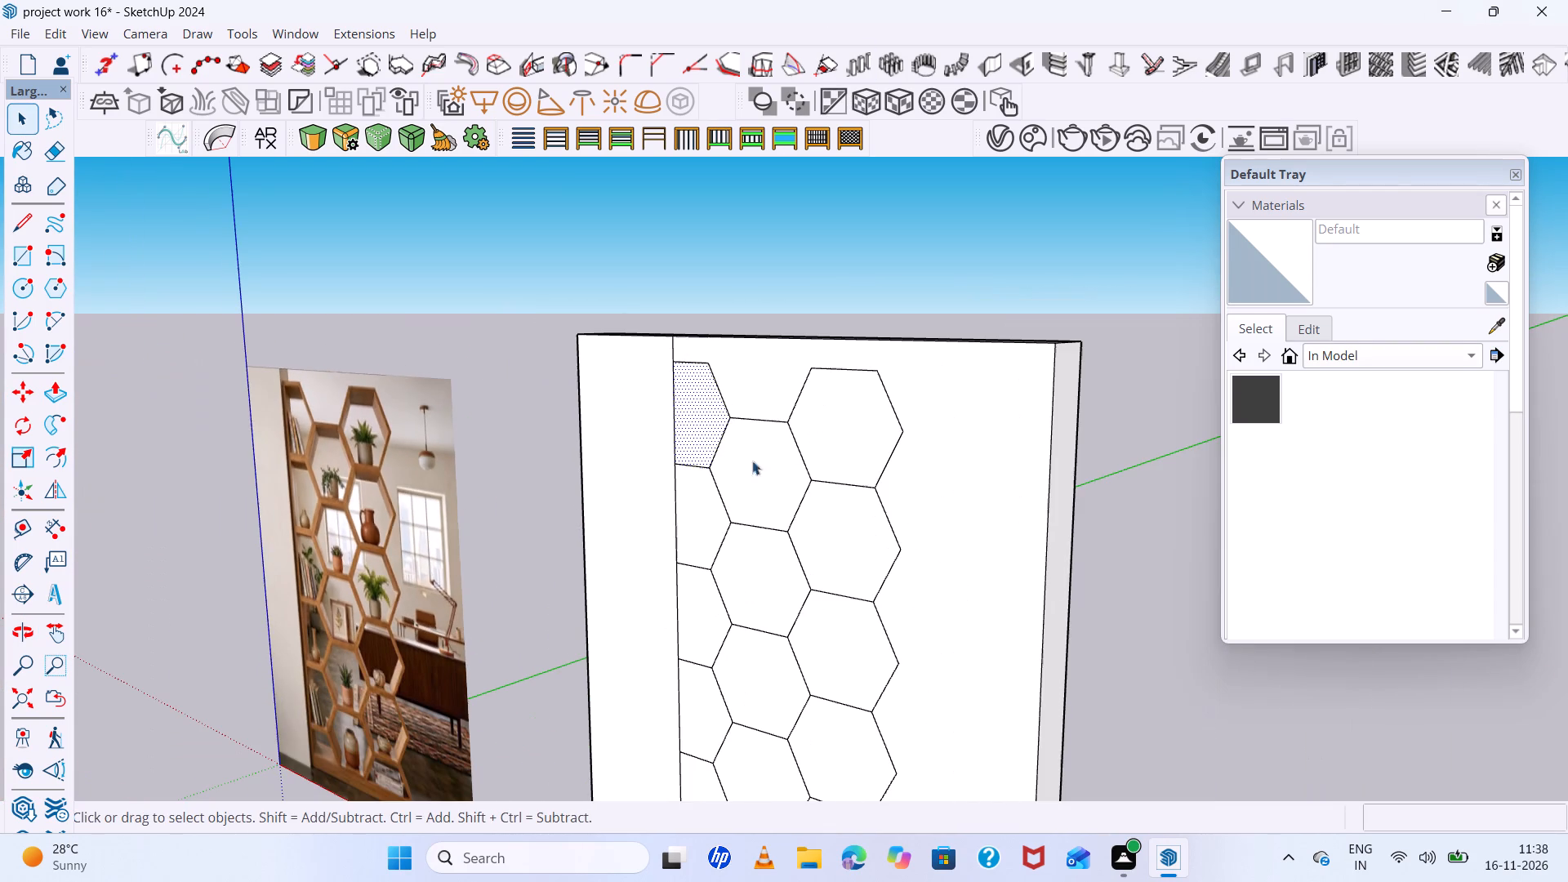
click(774, 490)
click(707, 541)
click(791, 608)
scroll(785, 611, down, 2)
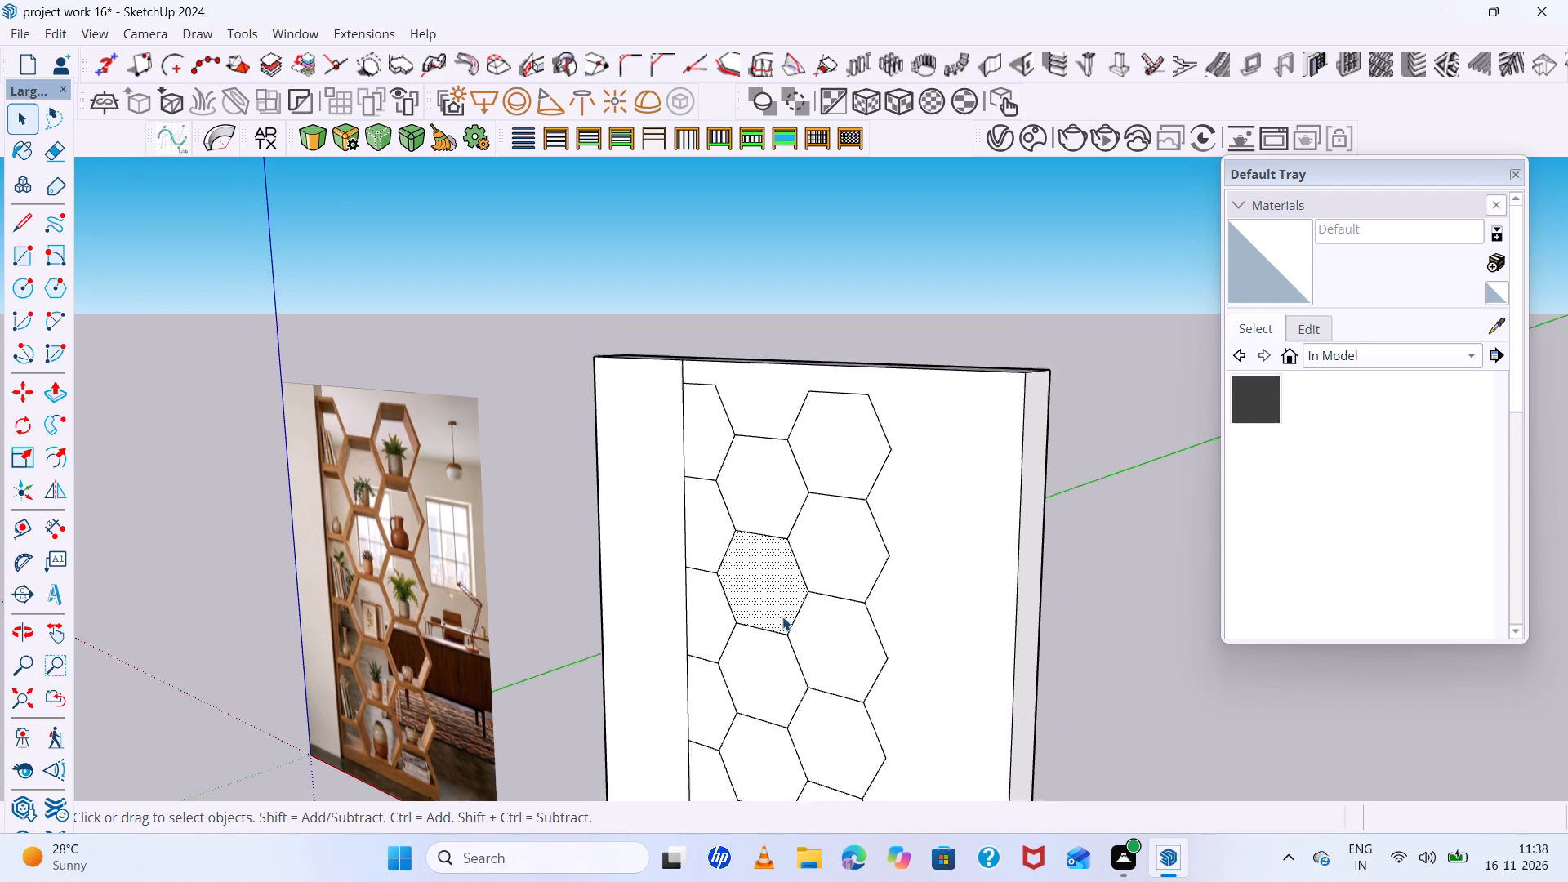
scroll(782, 617, down, 8)
scroll(821, 641, up, 6)
scroll(831, 610, down, 7)
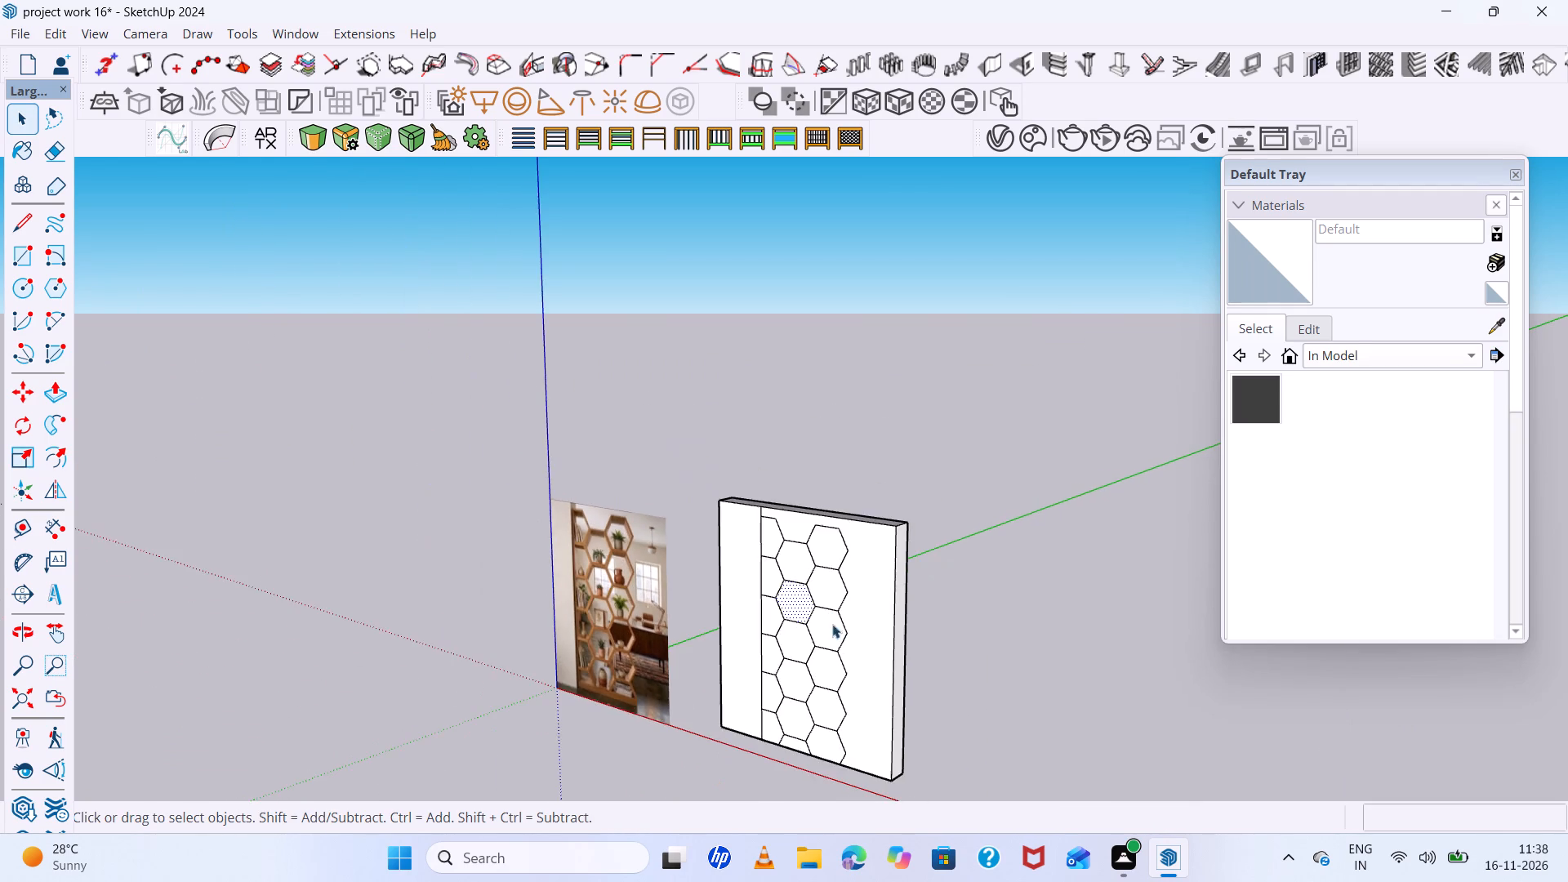
scroll(816, 793, up, 18)
scroll(871, 737, down, 7)
middle_drag(894, 755, 1001, 630)
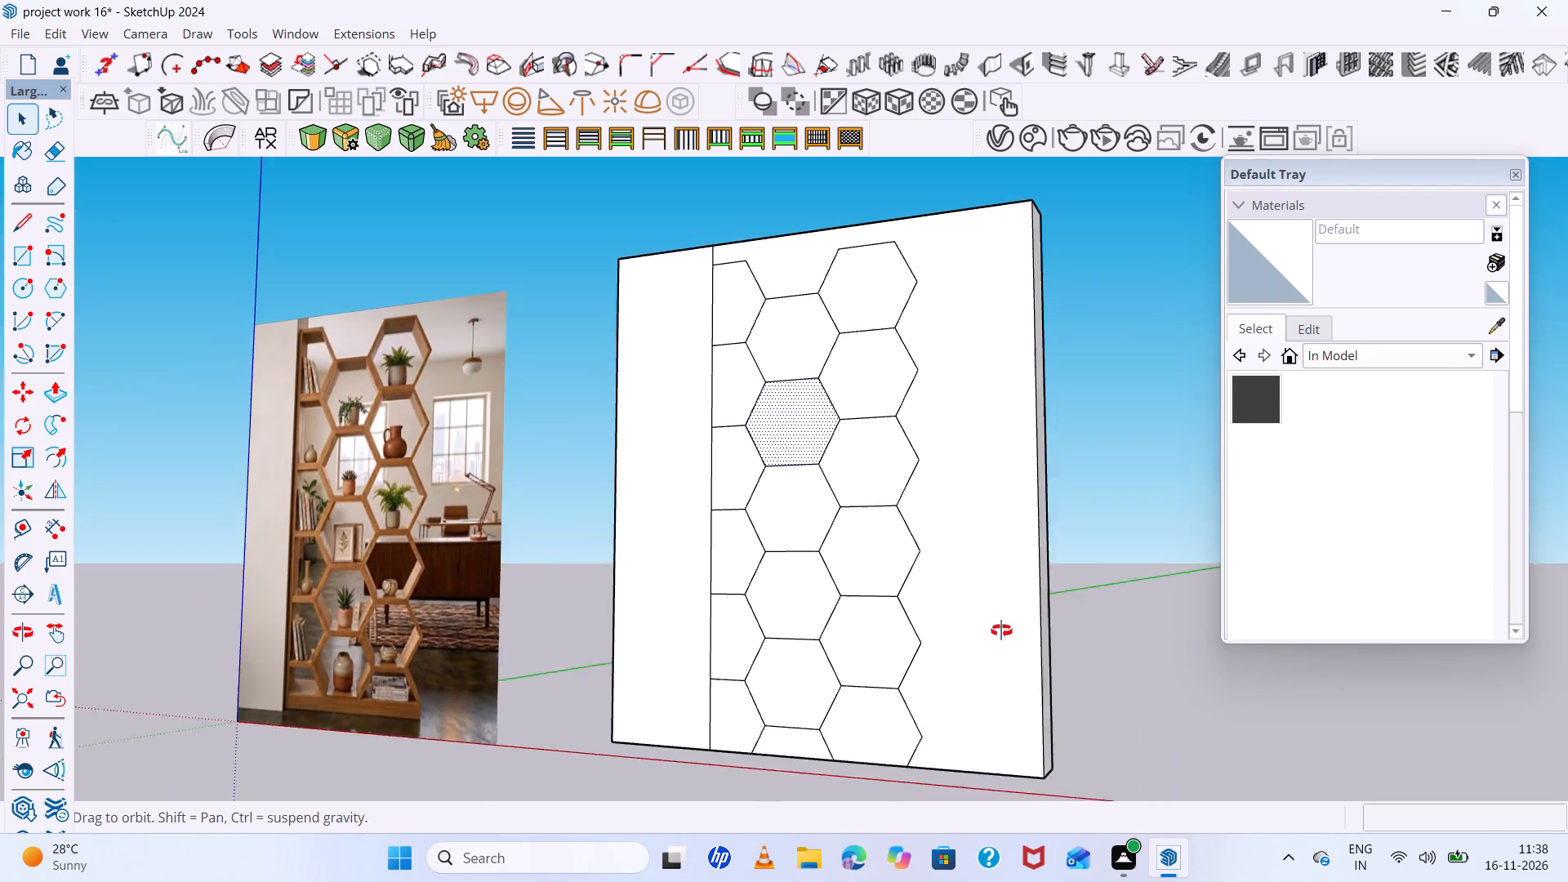
middle_drag(1001, 630, 1022, 587)
scroll(904, 745, up, 7)
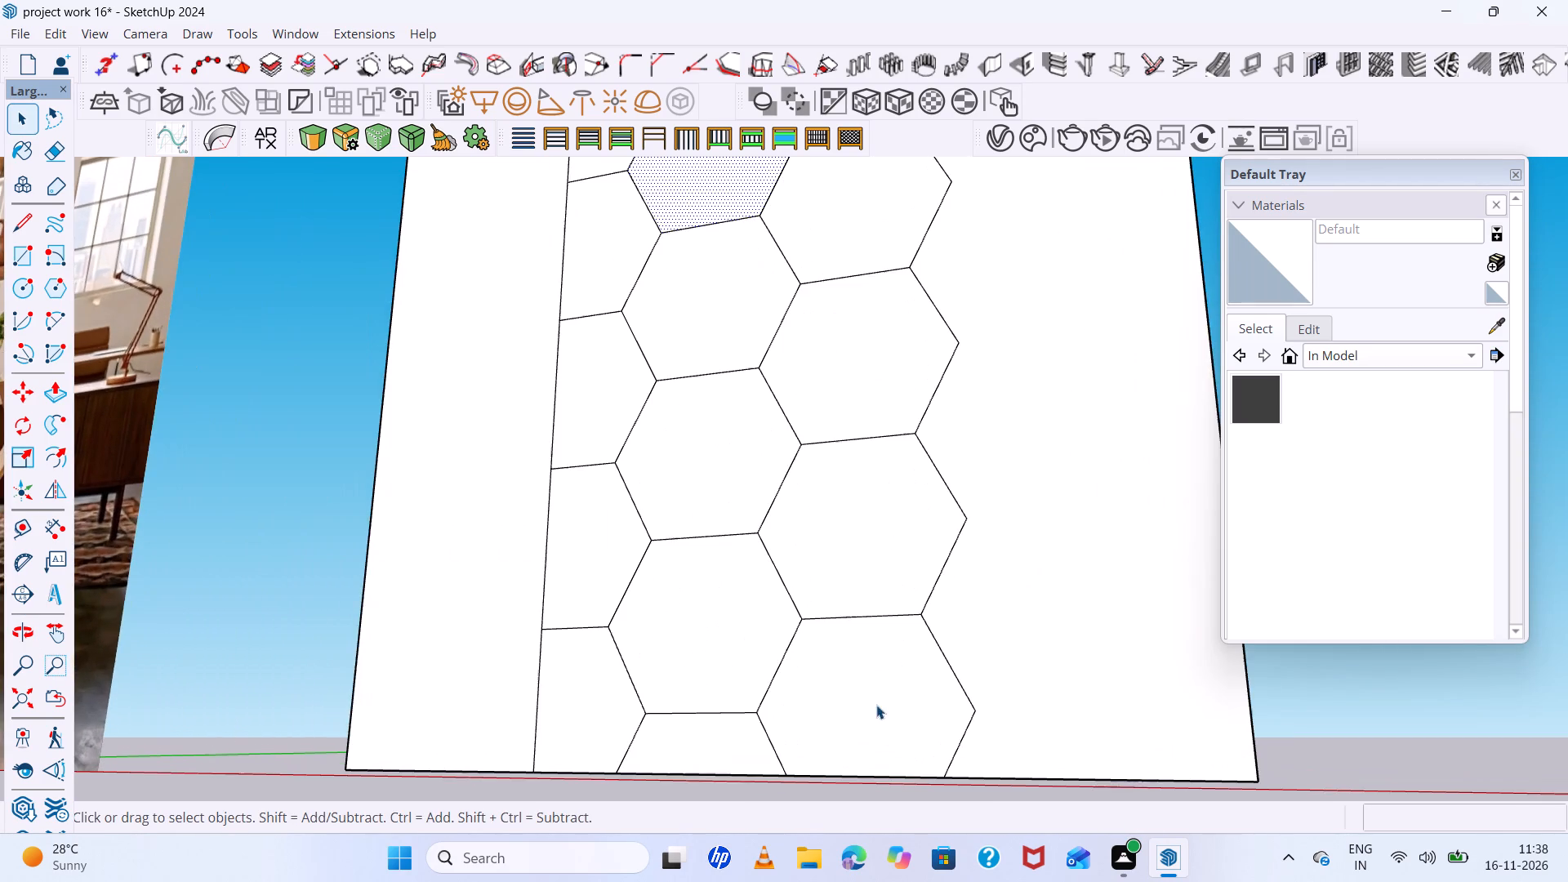
scroll(862, 668, down, 6)
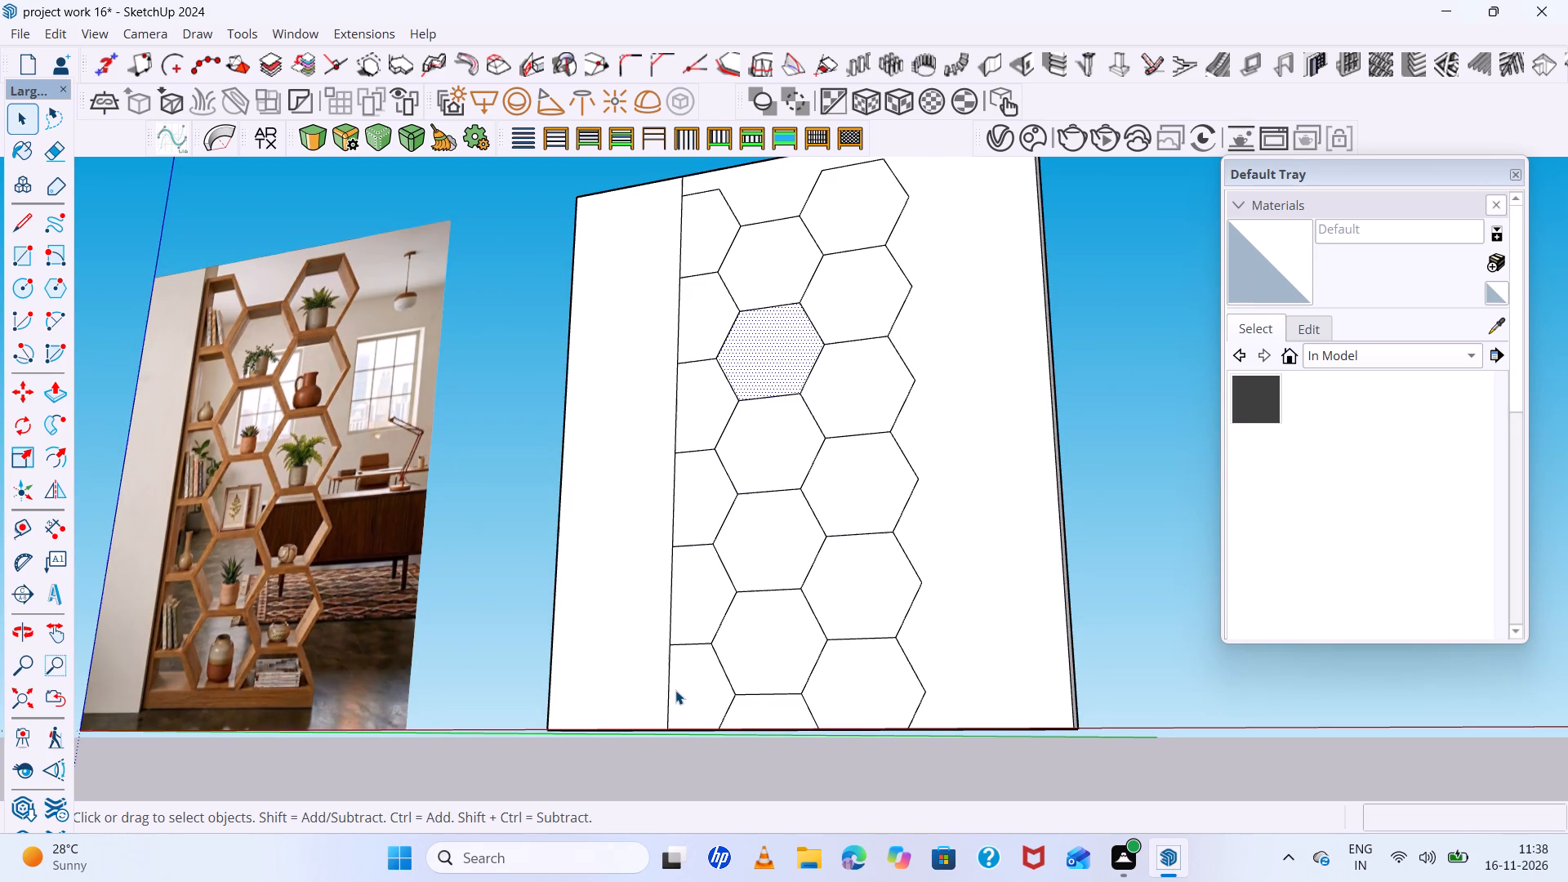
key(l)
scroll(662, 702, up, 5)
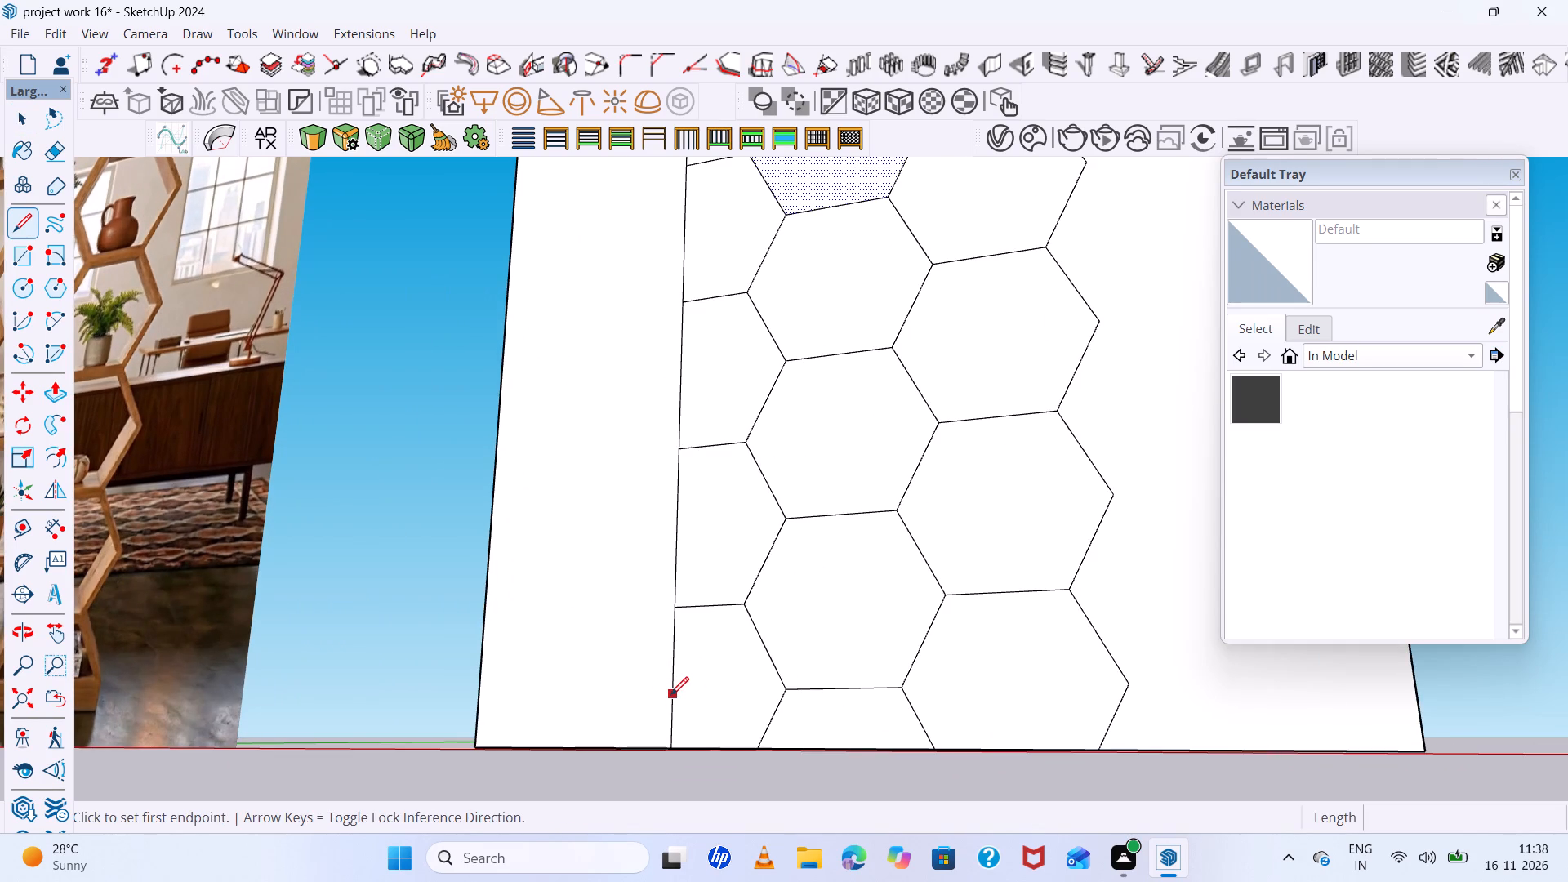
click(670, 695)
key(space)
Draw a horizontal line from the inner bottom corner of the middle column's lowest full hexagon to the side panel's vertical edge.
key(l)
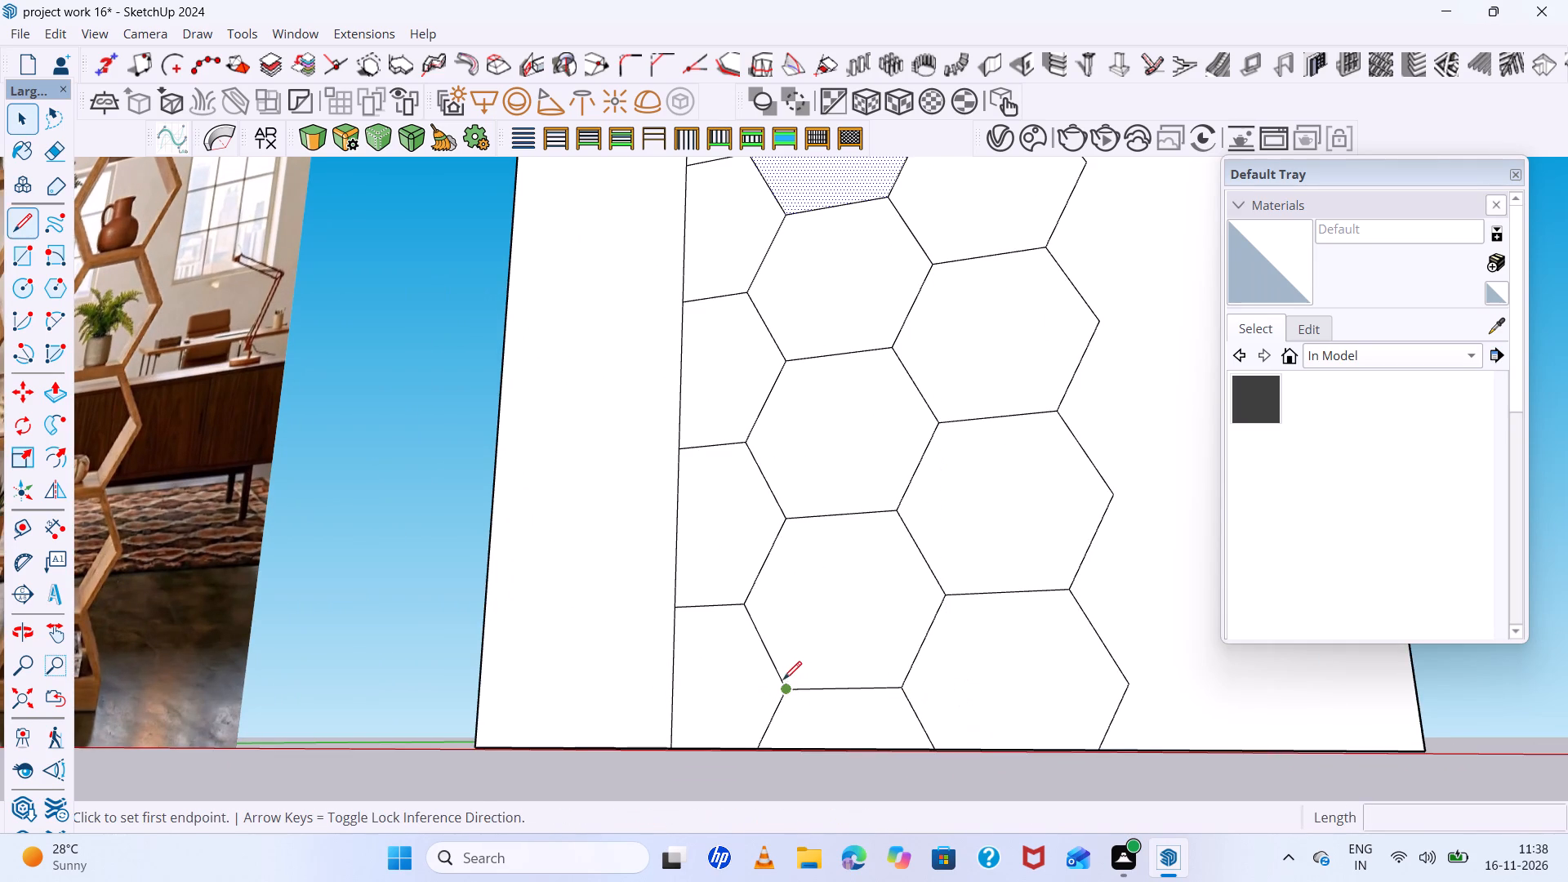
scroll(781, 679, up, 6)
click(792, 697)
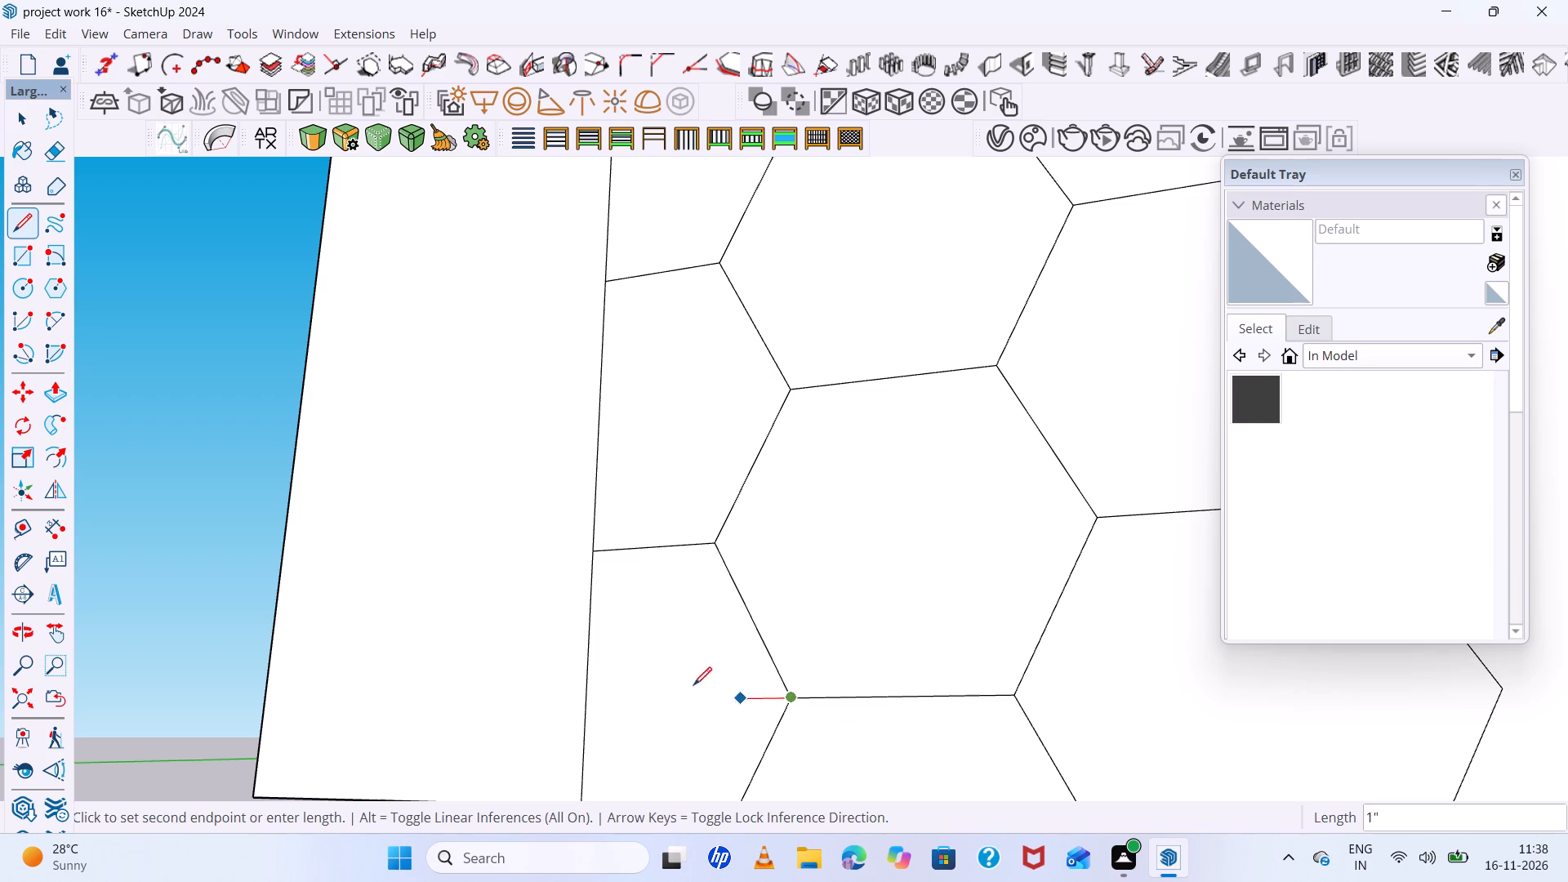
click(581, 700)
key(space)
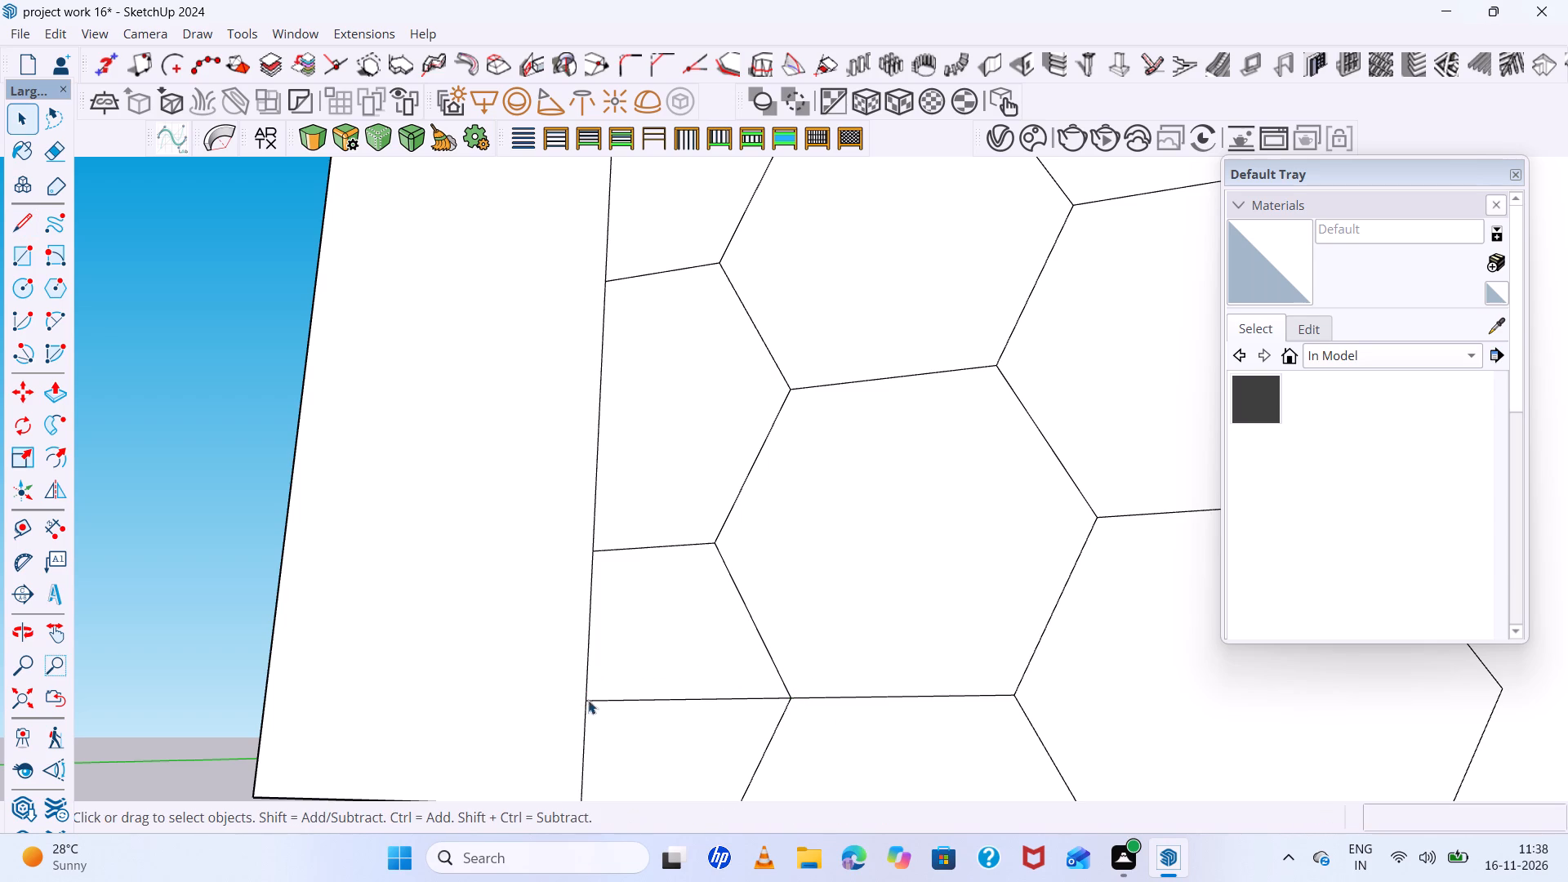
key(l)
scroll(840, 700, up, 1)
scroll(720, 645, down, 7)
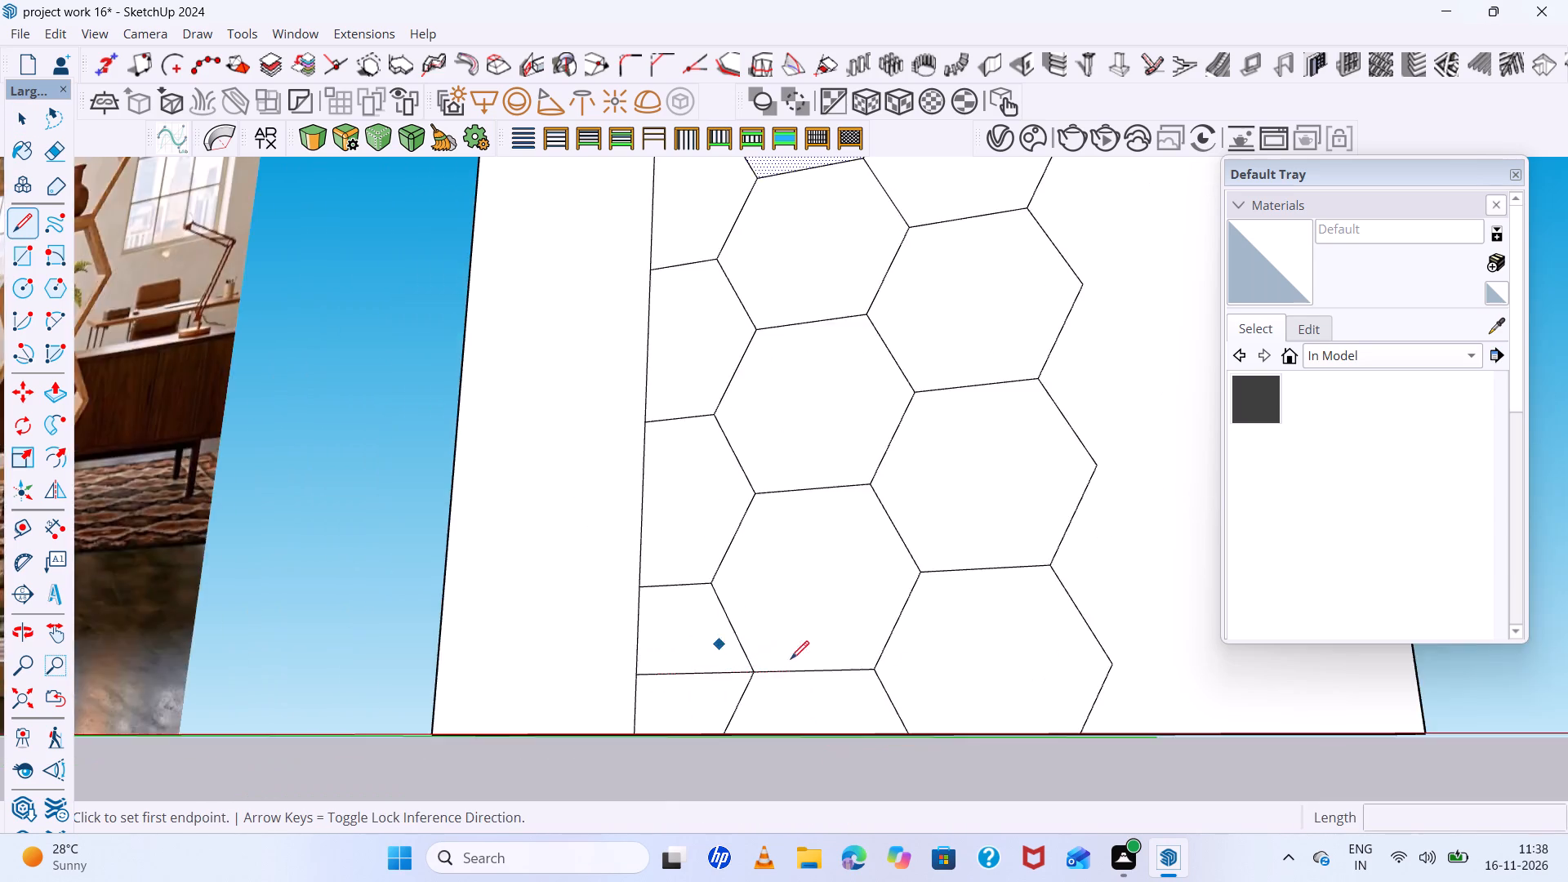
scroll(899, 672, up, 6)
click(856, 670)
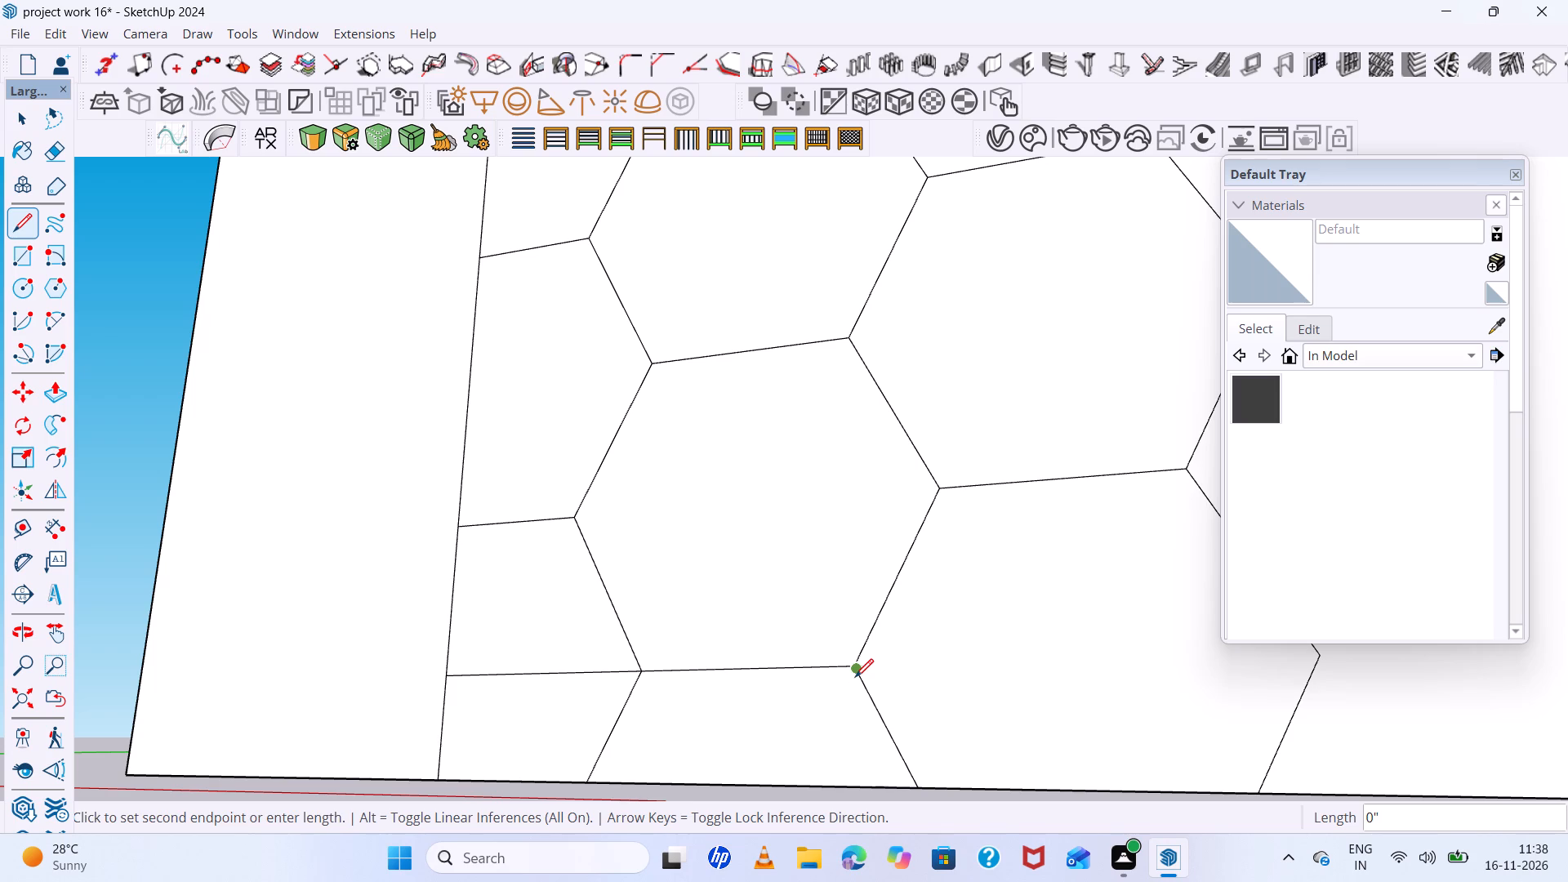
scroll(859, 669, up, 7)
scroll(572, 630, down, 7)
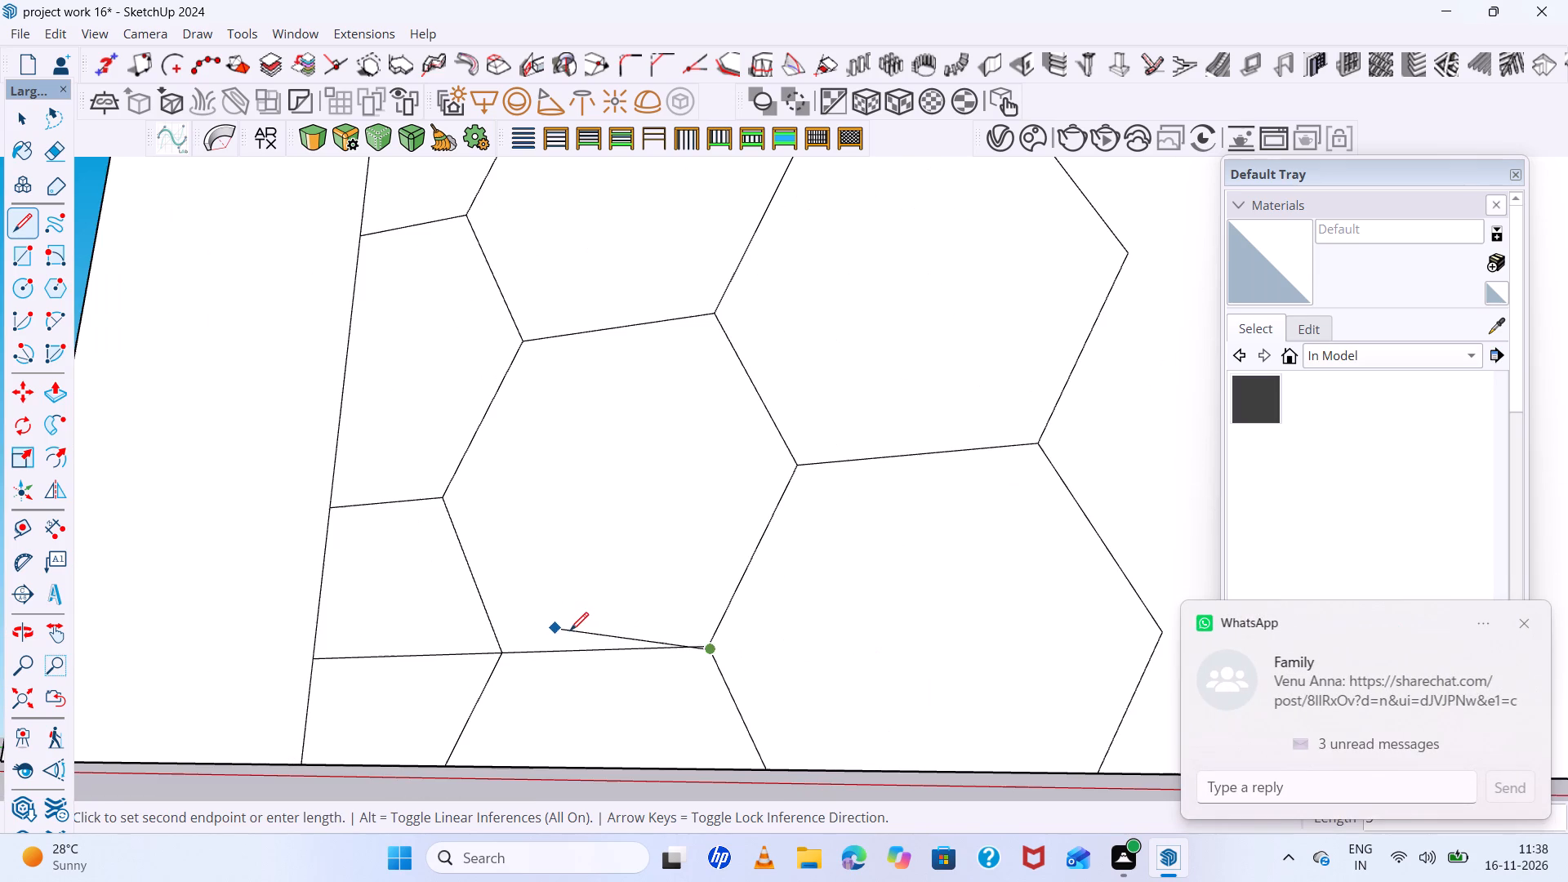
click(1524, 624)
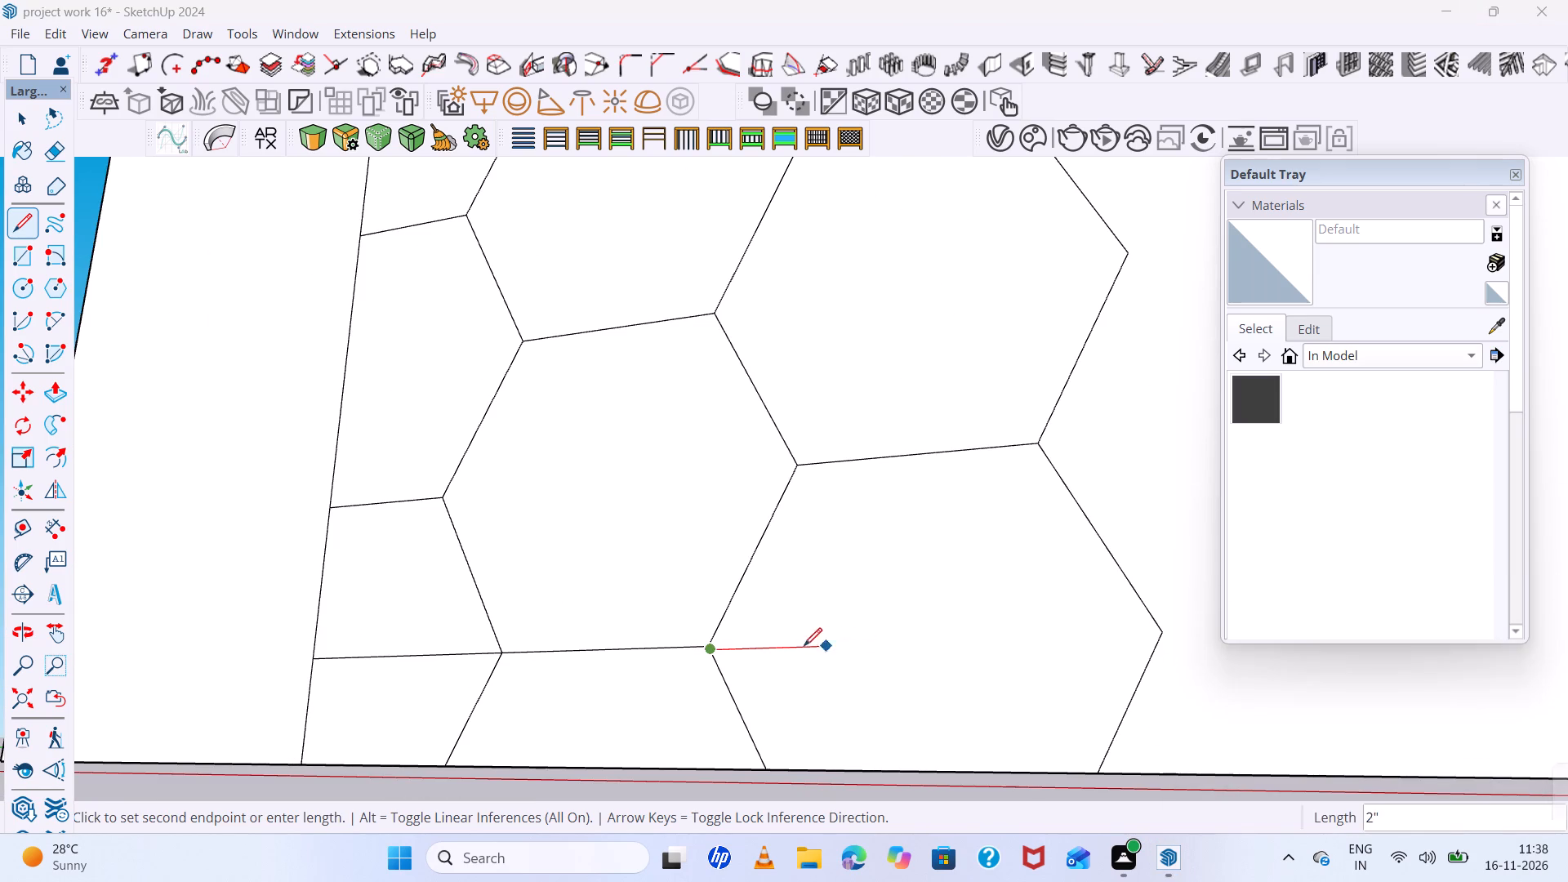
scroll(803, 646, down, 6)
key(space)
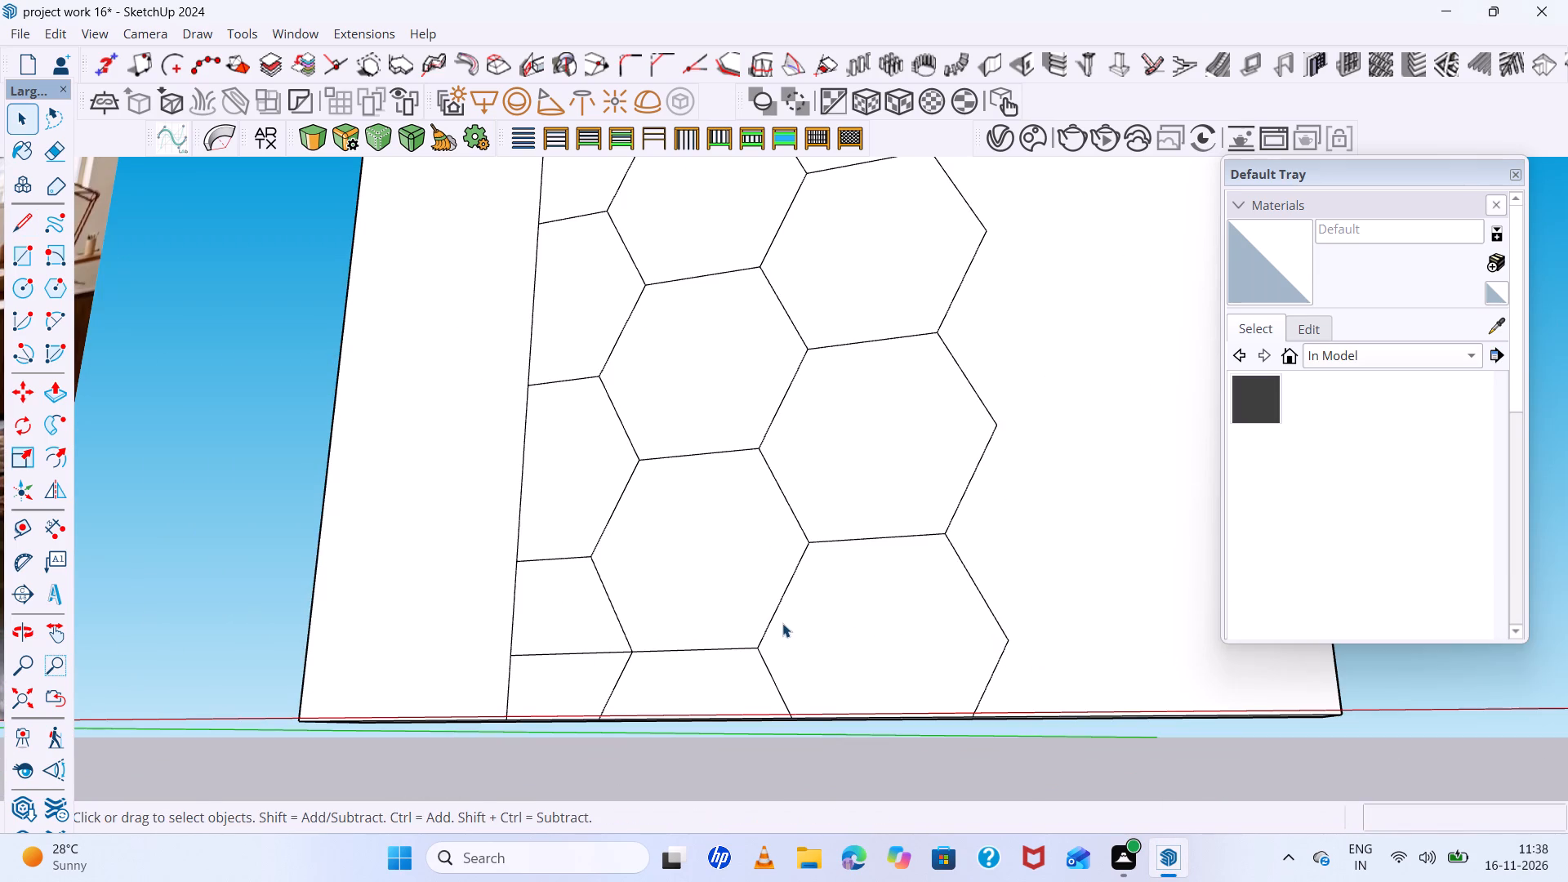
Draw a horizontal line from the same hexagon's other bottom corner to the outer corner of the outer column's lowest hexagon.
key(l)
scroll(752, 607, up, 6)
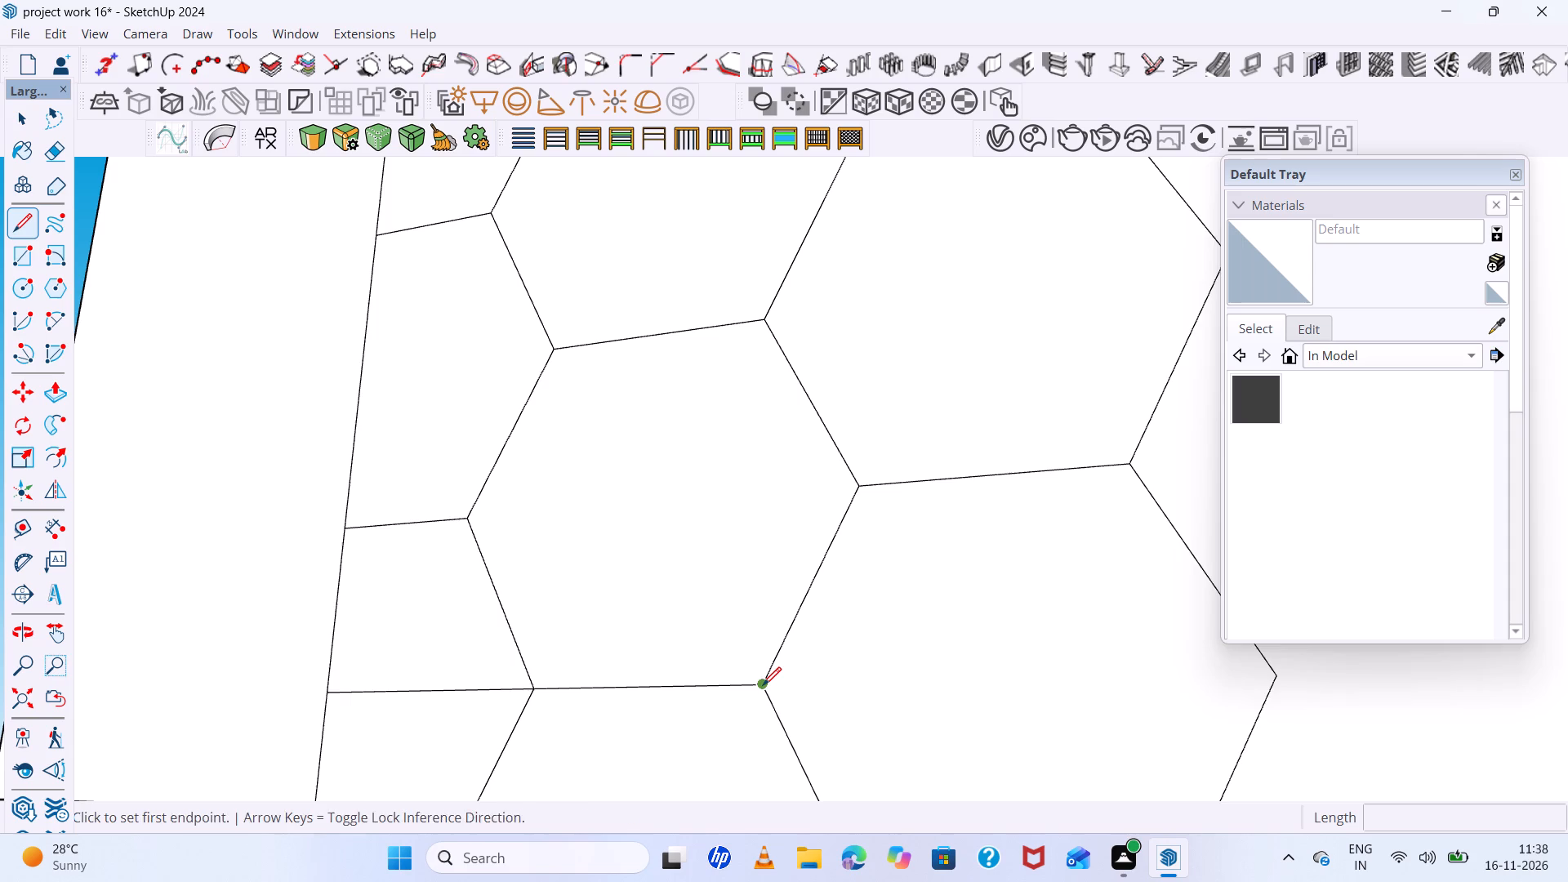
click(763, 685)
scroll(534, 642, down, 10)
scroll(924, 669, up, 6)
click(904, 659)
scroll(899, 663, down, 7)
key(space)
Erase the slanted hexagon edges lying between the new horizontal base line and the panel's bottom edge.
key(e)
drag(577, 692, 696, 719)
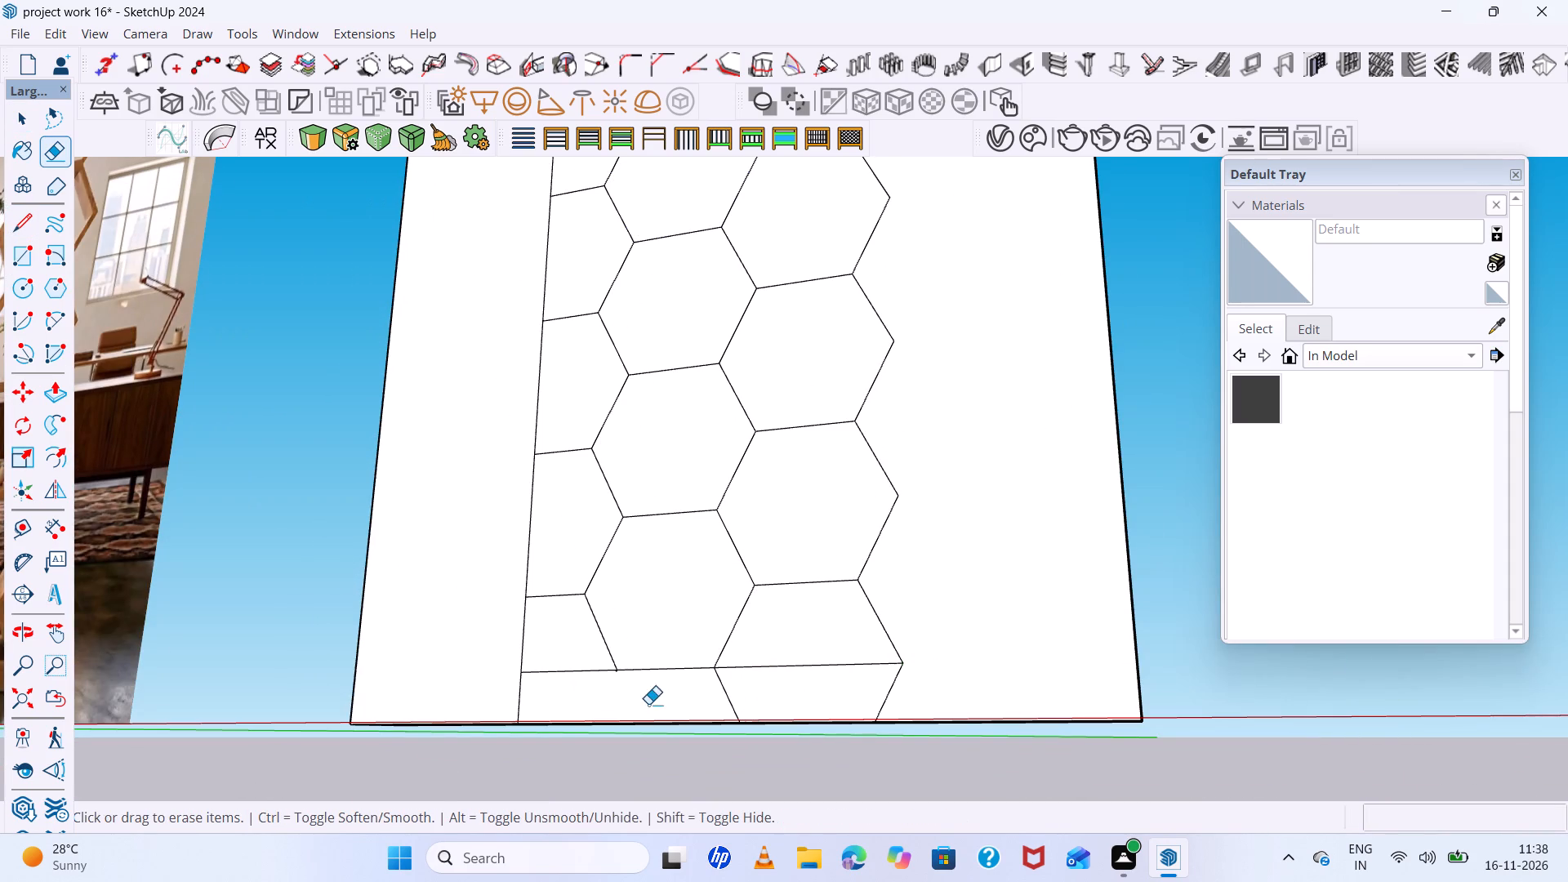
drag(627, 700, 880, 706)
drag(684, 697, 920, 694)
Erase the tiny leftover edge stubs below the base line at the hexagon corners and at the line's outer end.
scroll(661, 647, up, 5)
scroll(731, 674, up, 2)
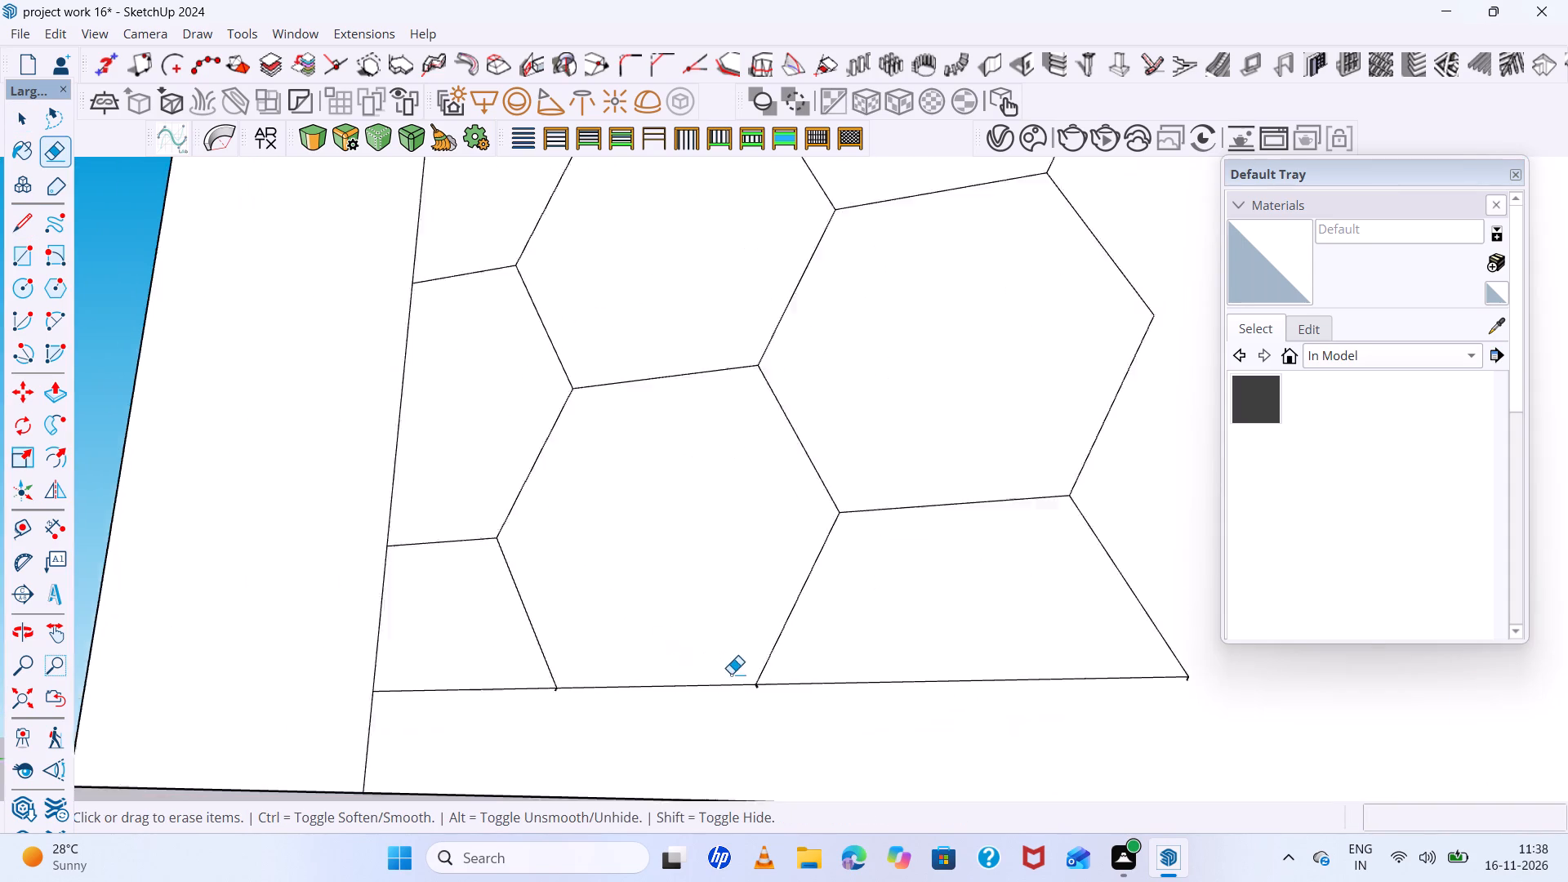
scroll(731, 674, up, 18)
drag(751, 667, 737, 671)
click(737, 671)
scroll(711, 677, down, 13)
scroll(260, 675, up, 5)
scroll(413, 697, up, 6)
scroll(554, 724, up, 5)
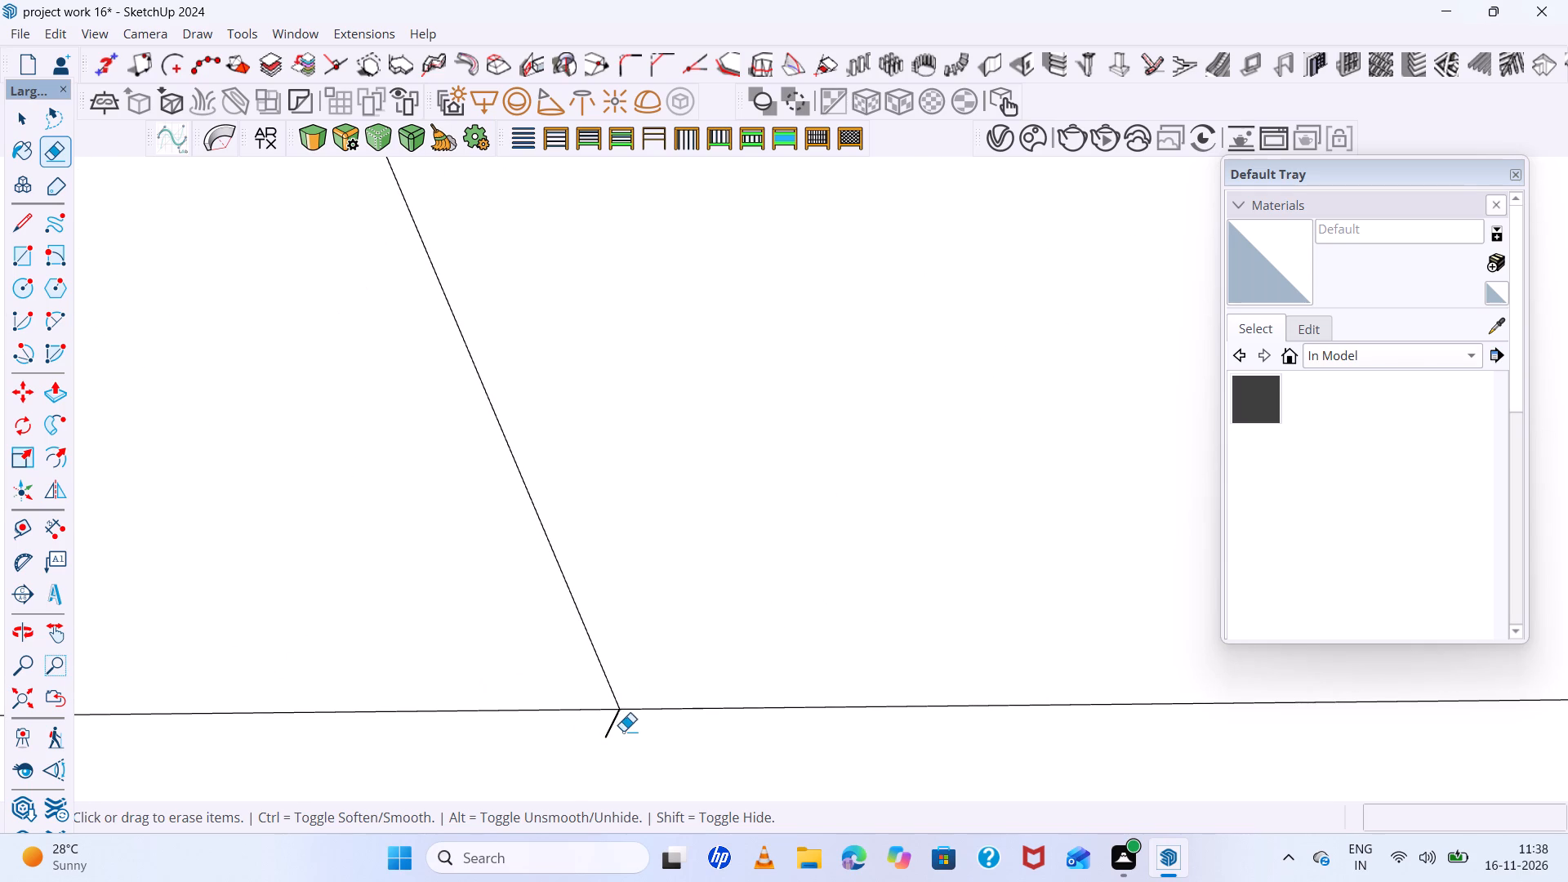
click(610, 727)
scroll(614, 731, down, 20)
scroll(614, 731, down, 6)
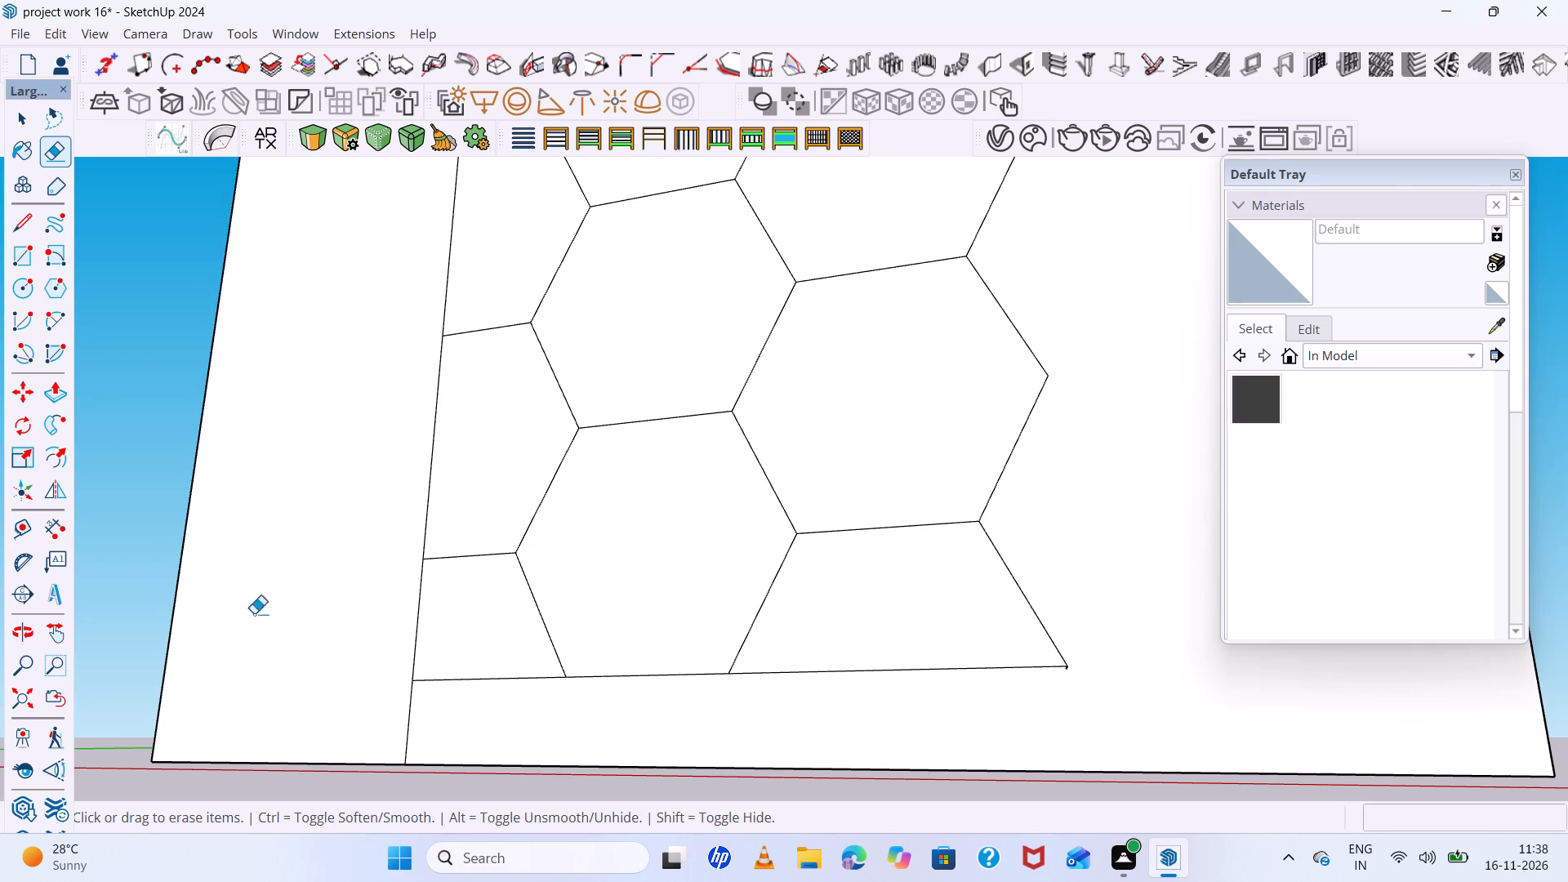
scroll(245, 577, down, 5)
scroll(1045, 726, up, 20)
scroll(1045, 726, up, 3)
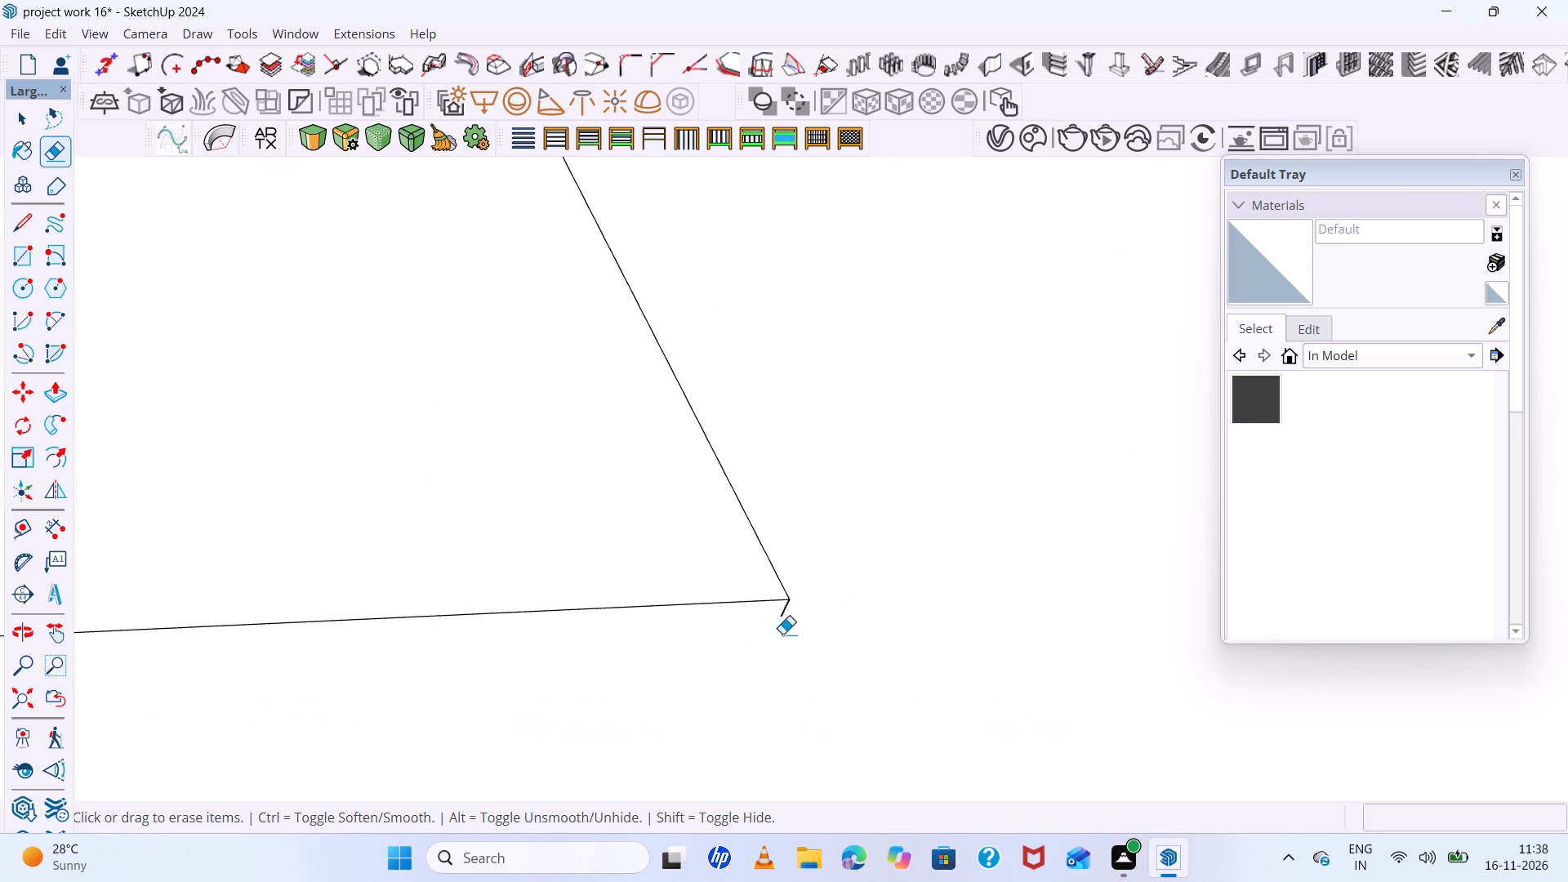
scroll(782, 634, up, 7)
drag(777, 595, 820, 615)
scroll(872, 636, down, 16)
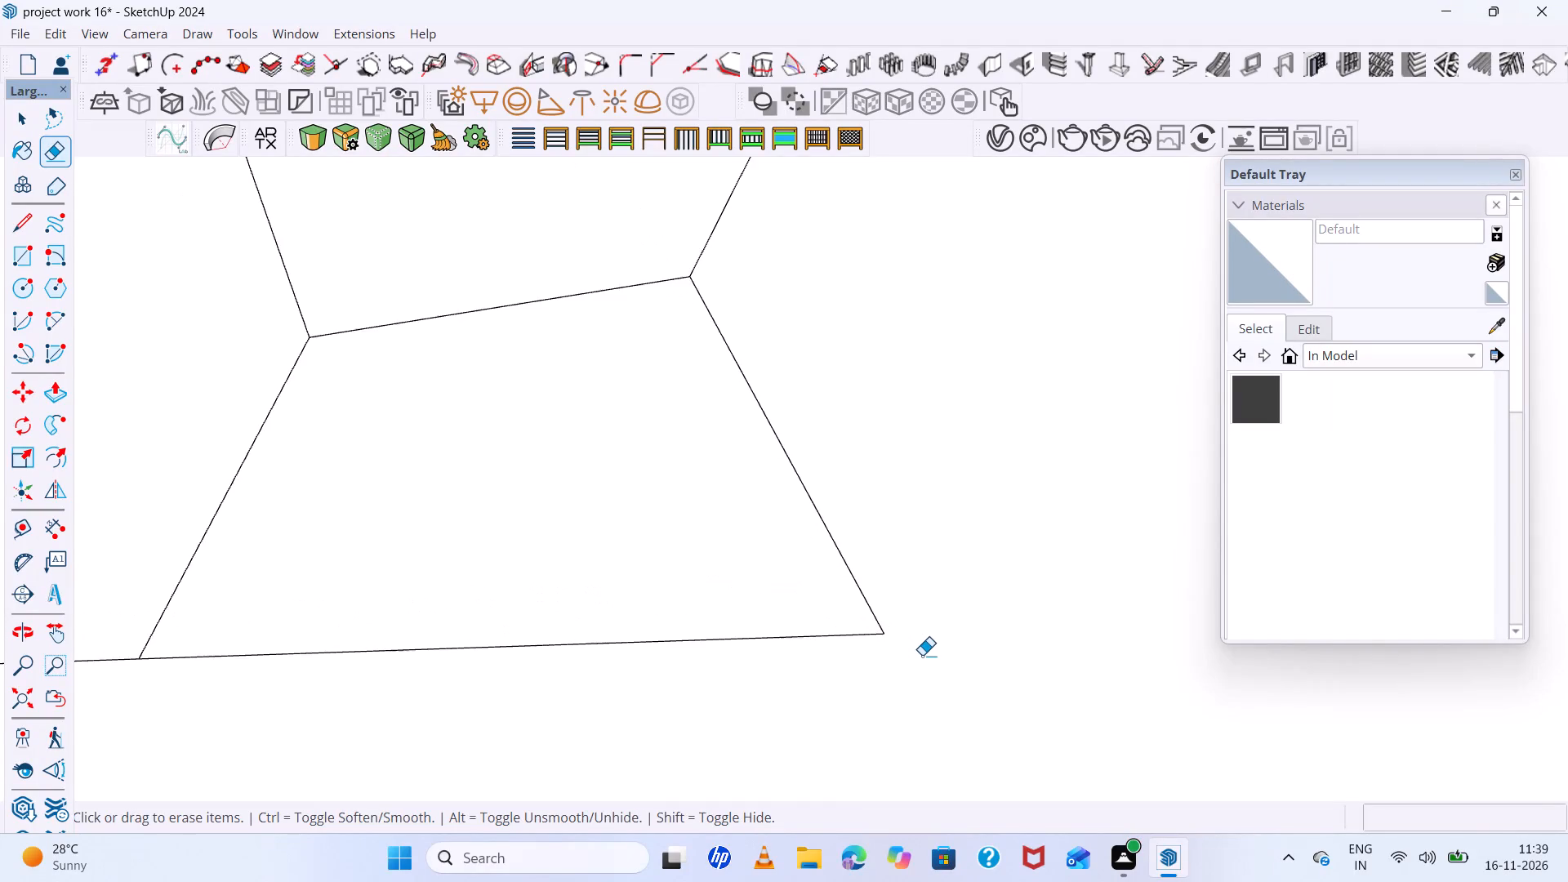
Compare the honeycomb's new base strip with the plinth of the shelf in the reference picture.
scroll(922, 655, down, 11)
scroll(922, 655, down, 18)
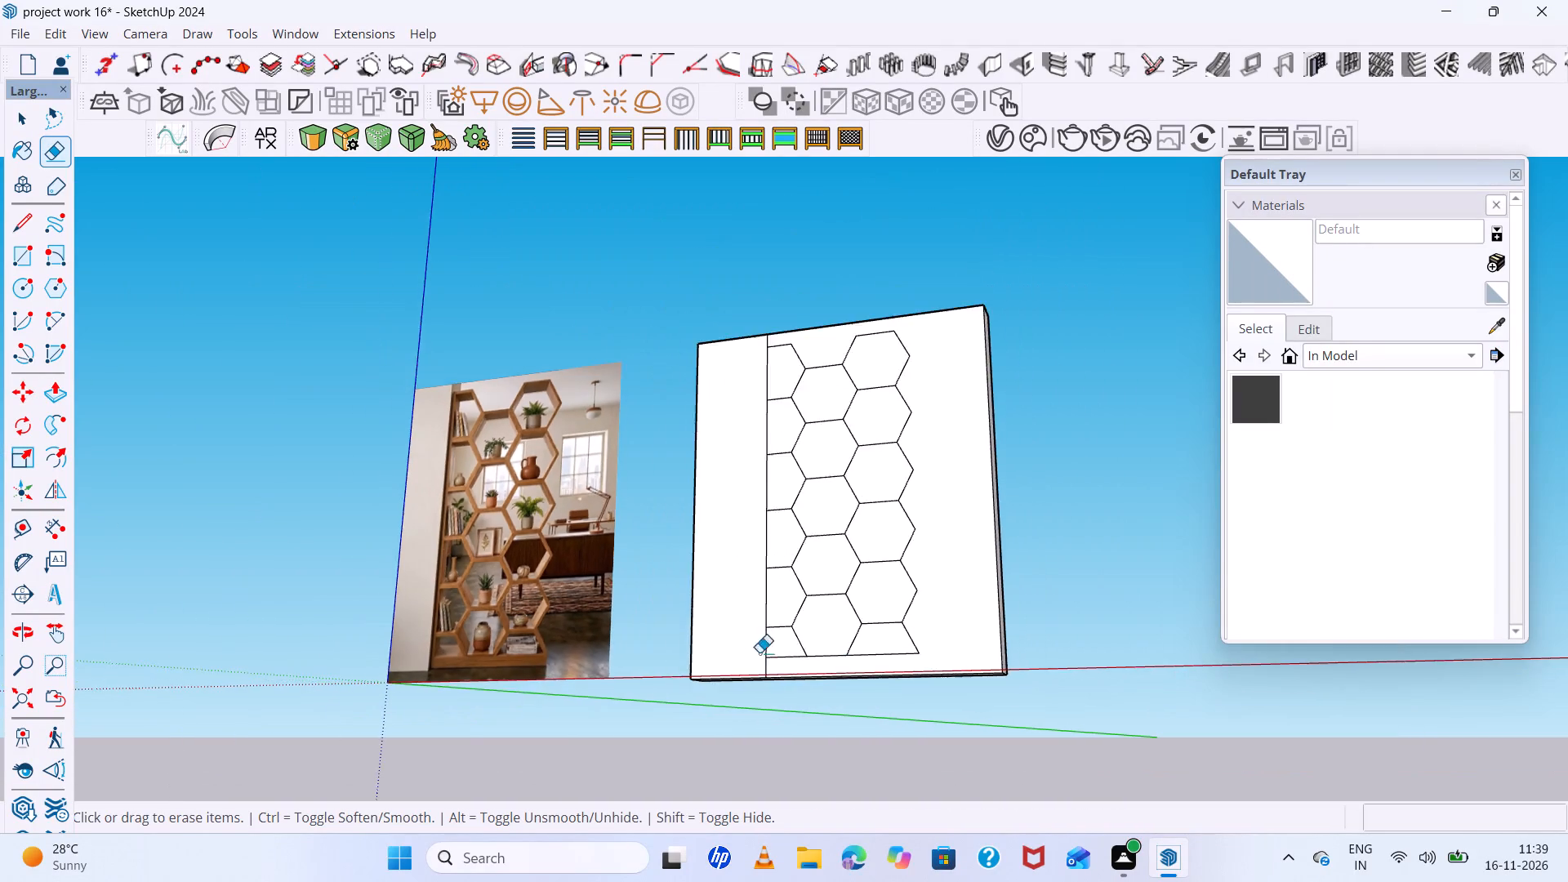
scroll(757, 653, up, 10)
middle_drag(636, 651, 626, 635)
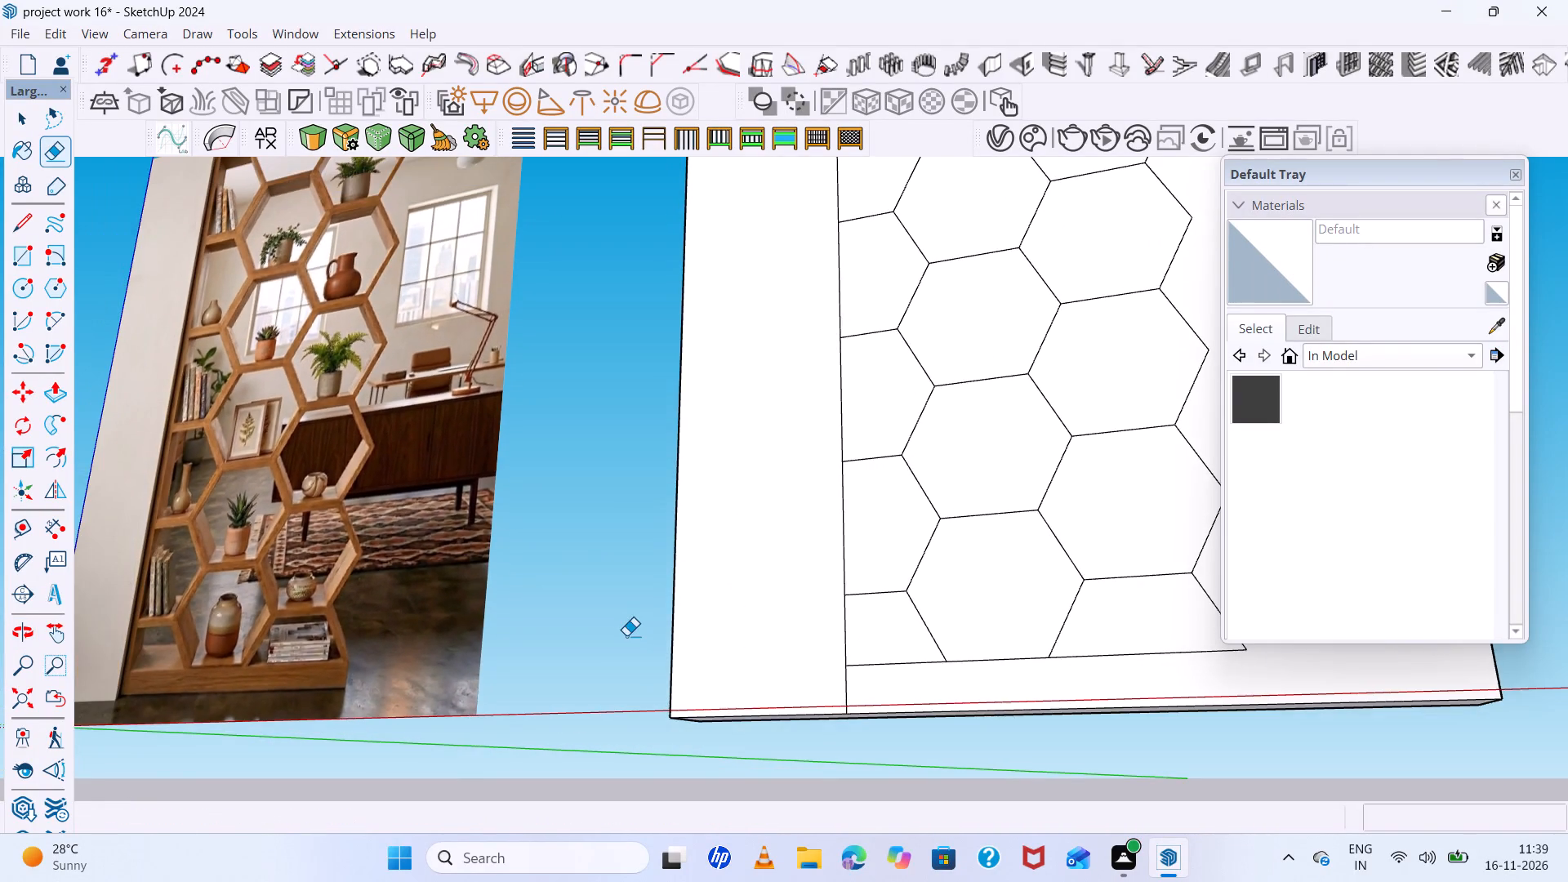
scroll(621, 633, down, 5)
key(space)
scroll(1035, 680, up, 11)
scroll(880, 617, down, 9)
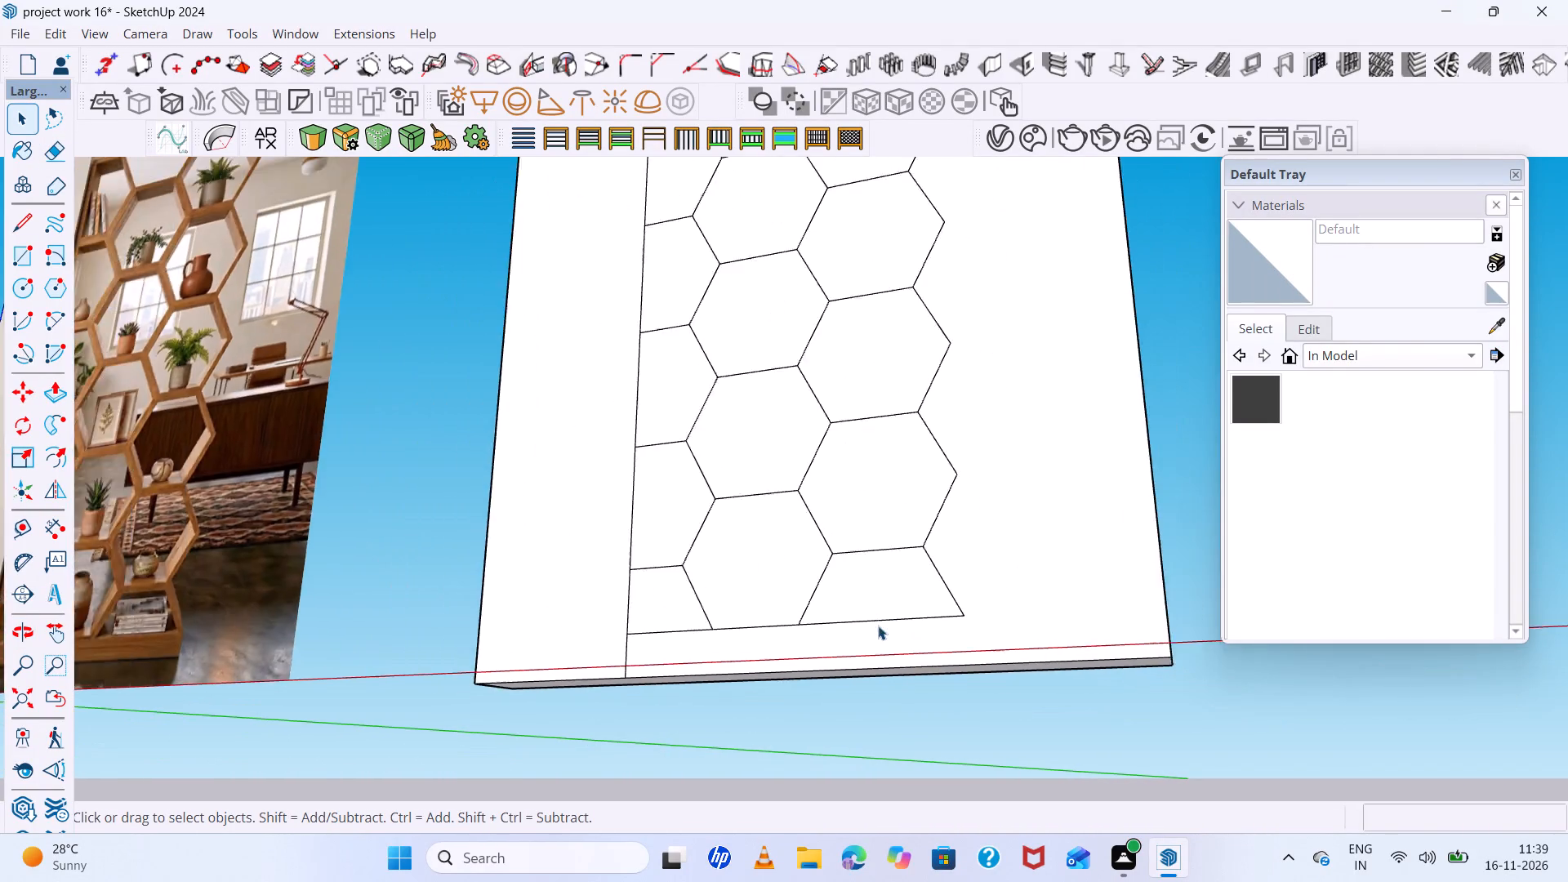
scroll(878, 626, down, 2)
middle_drag(889, 643, 892, 693)
scroll(912, 662, up, 6)
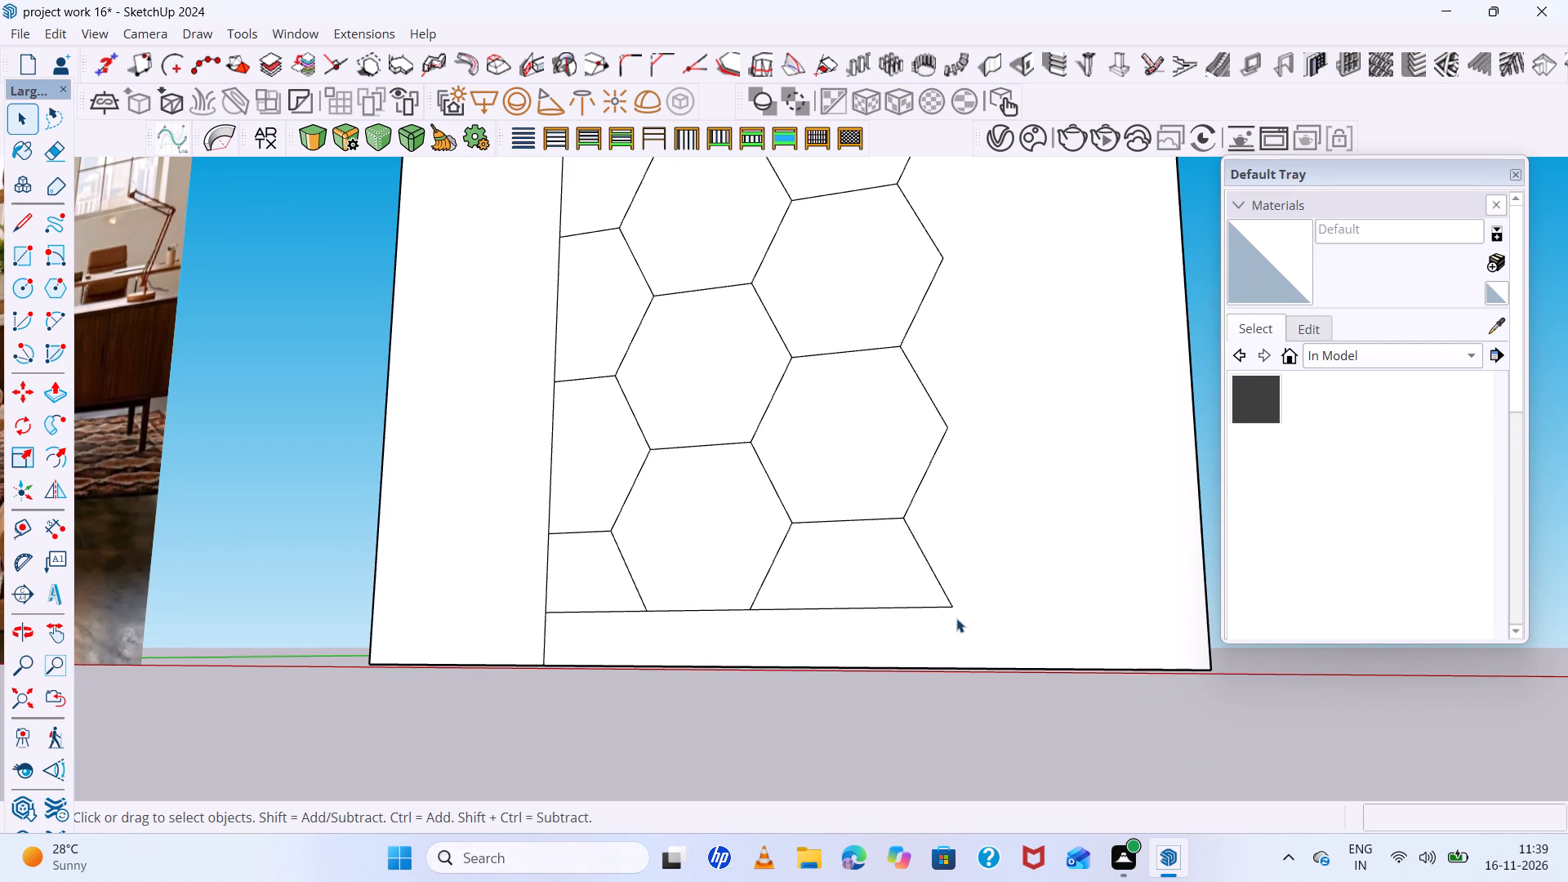
Draw a vertical line about 2" long from the base line's outer end down to the panel's bottom edge.
key(l)
scroll(960, 614, up, 5)
click(947, 602)
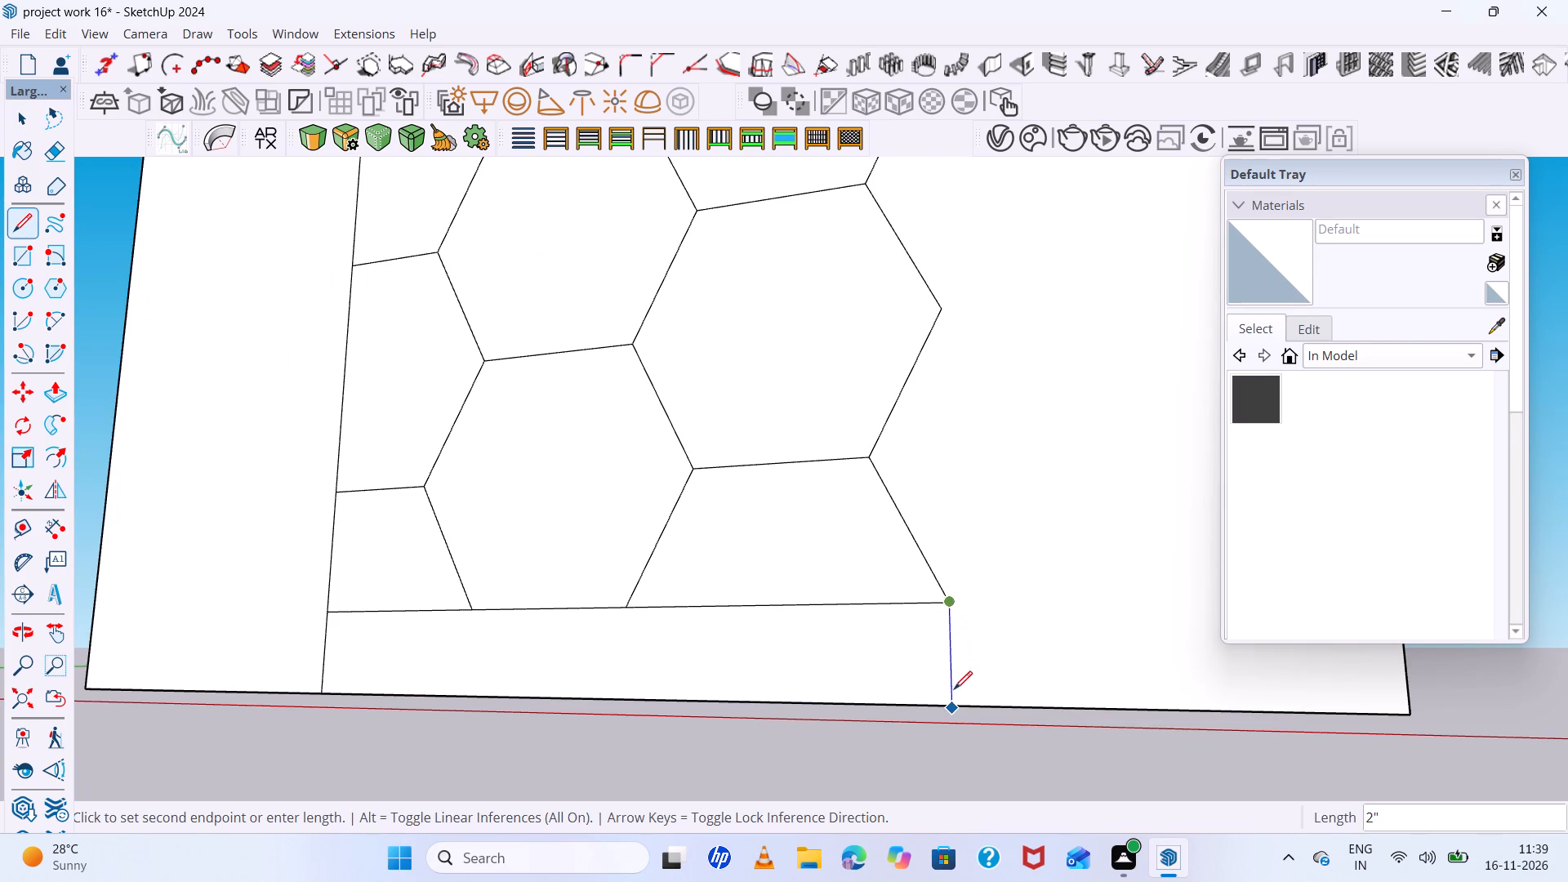
click(954, 707)
scroll(840, 693, down, 13)
key(space)
scroll(920, 693, down, 5)
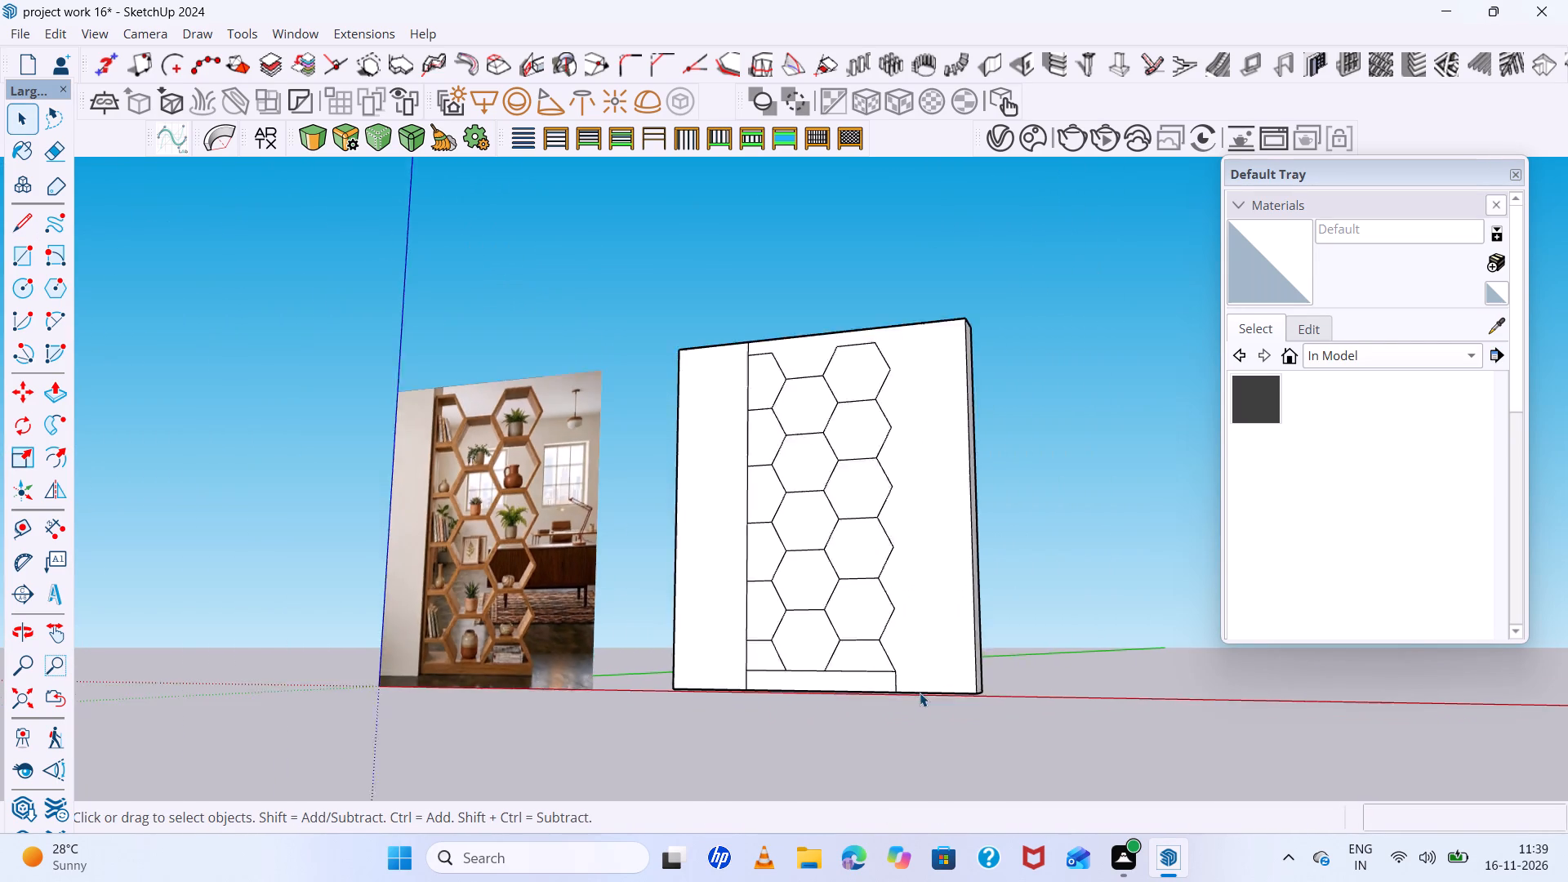
Push the panel face surrounding the honeycomb back 3" through the full thickness to cut that part away.
middle_drag(920, 693, 925, 749)
scroll(936, 589, up, 5)
click(936, 588)
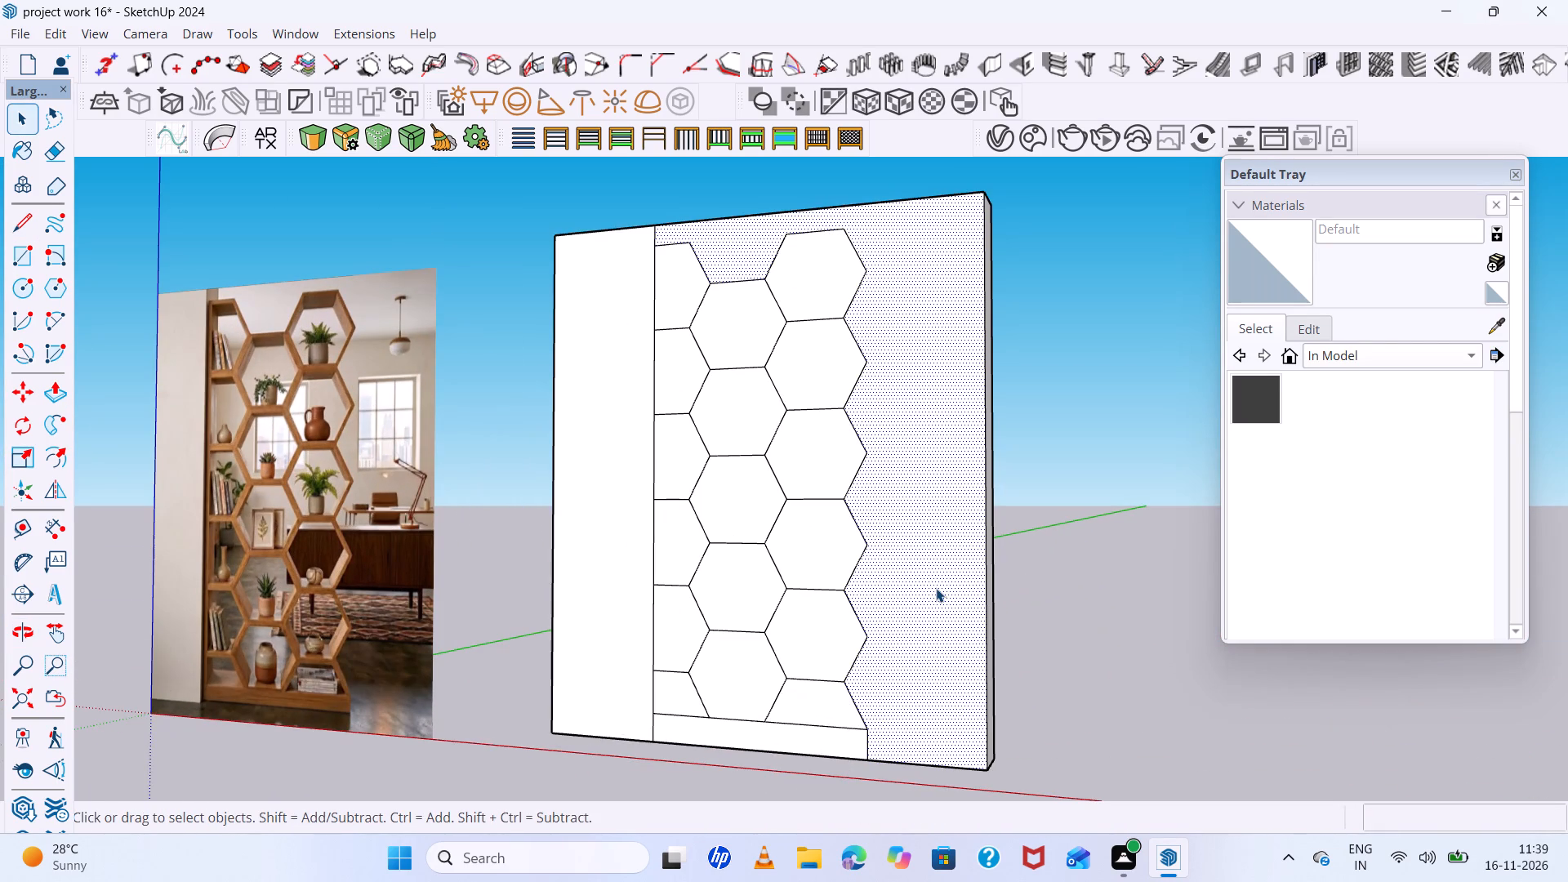
key(p)
click(936, 588)
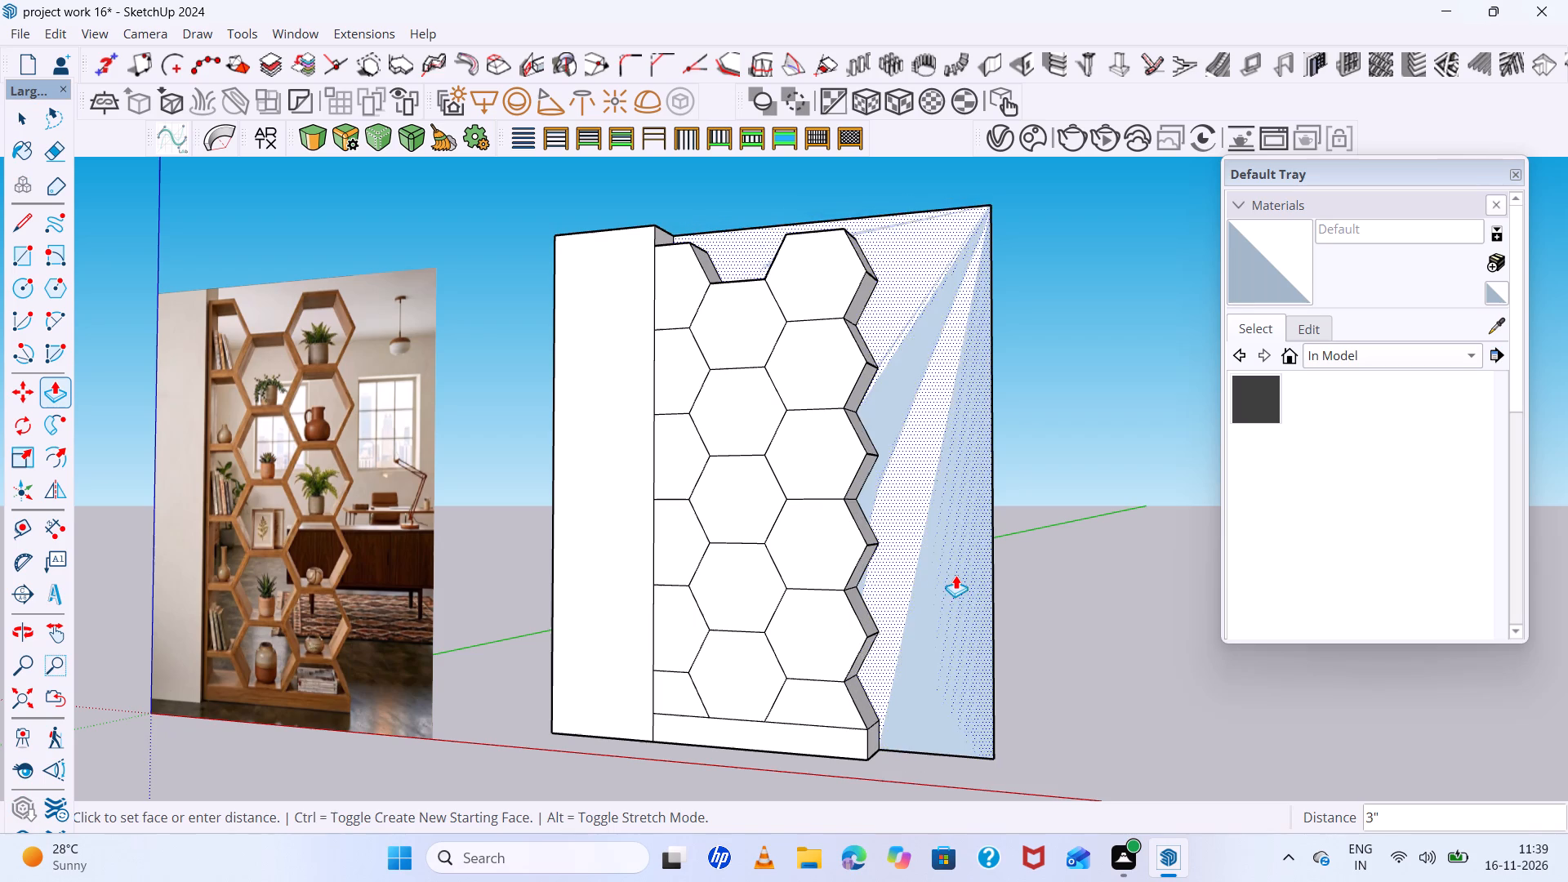
click(955, 575)
Examine the cut-out honeycomb unit from several angles, including its top, and compare it with the shelf in the reference picture.
scroll(955, 575, down, 6)
middle_drag(953, 580, 882, 845)
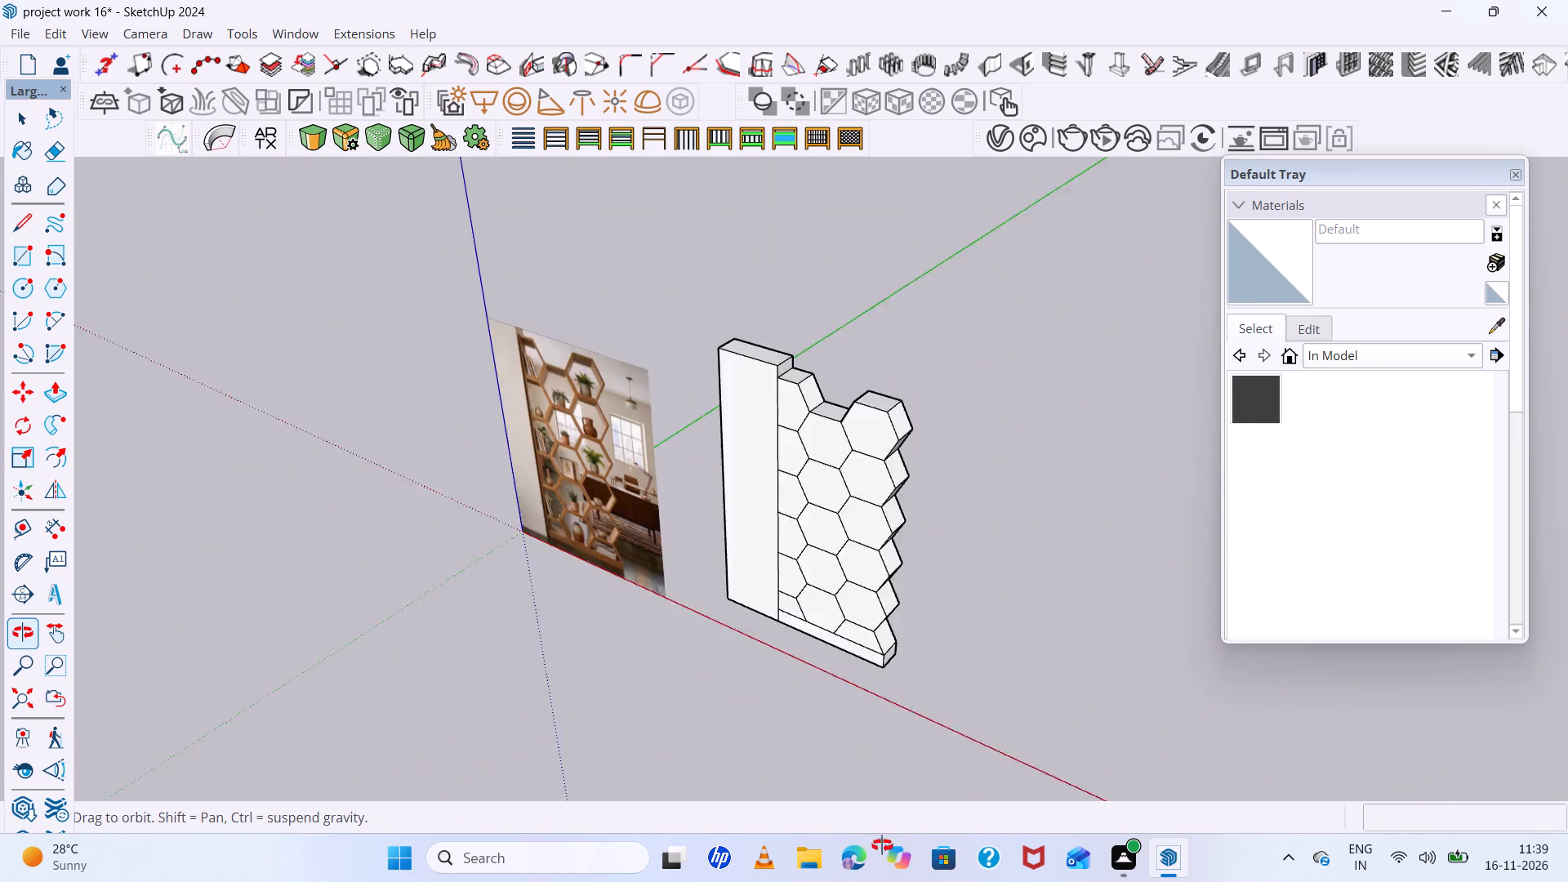
middle_drag(882, 845, 986, 731)
middle_click(999, 721)
middle_click(1003, 716)
scroll(898, 335, up, 7)
scroll(781, 386, down, 7)
middle_drag(826, 642, 862, 538)
middle_click(870, 530)
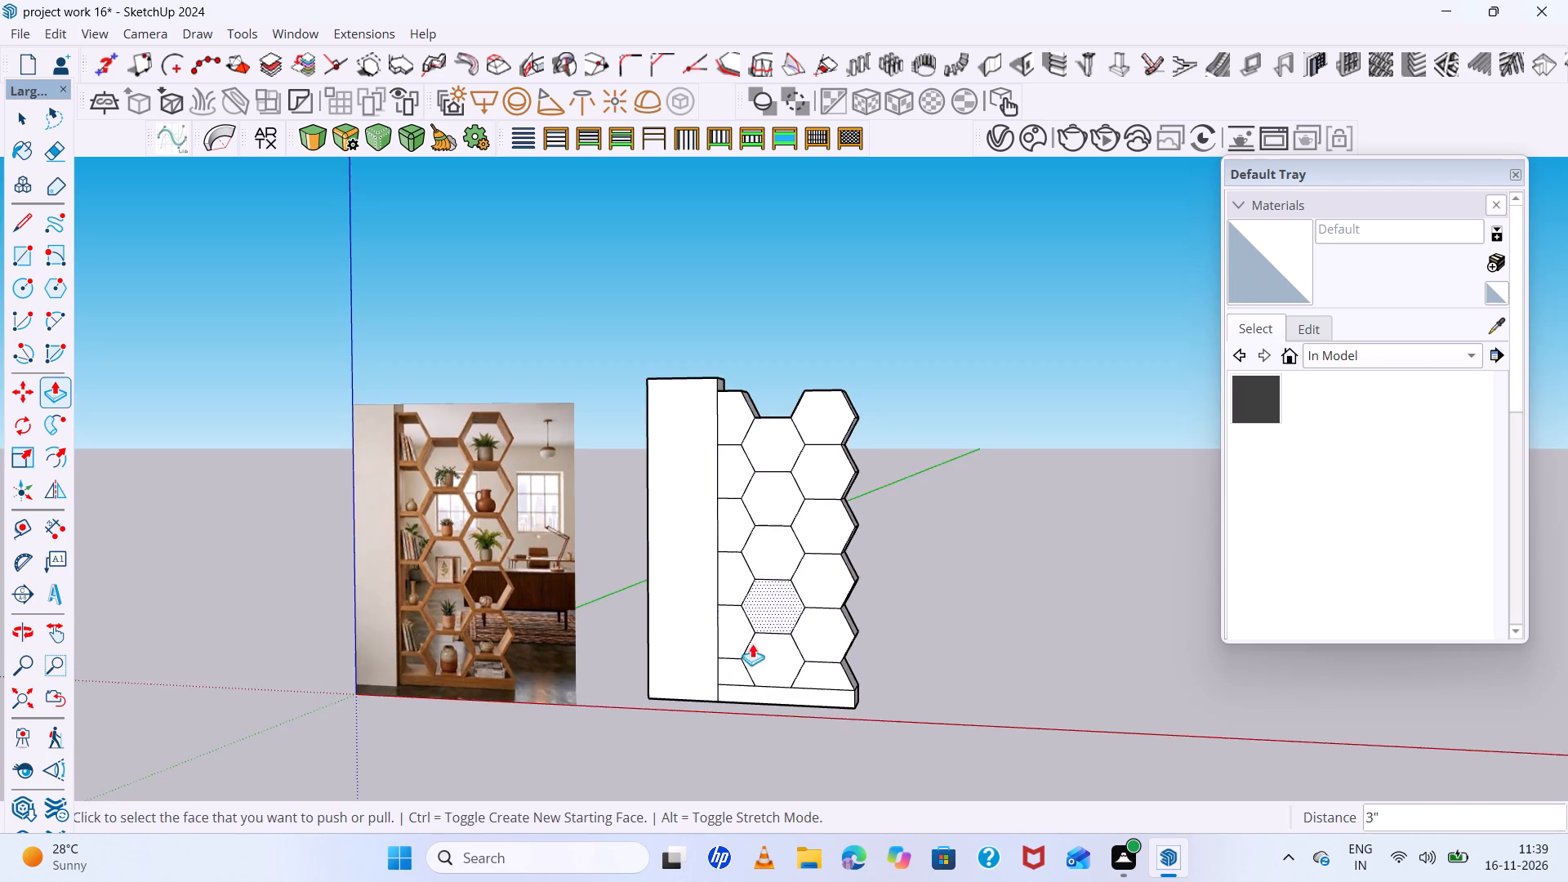
scroll(720, 669, up, 6)
scroll(712, 672, down, 6)
middle_drag(711, 671, 764, 632)
scroll(677, 350, up, 3)
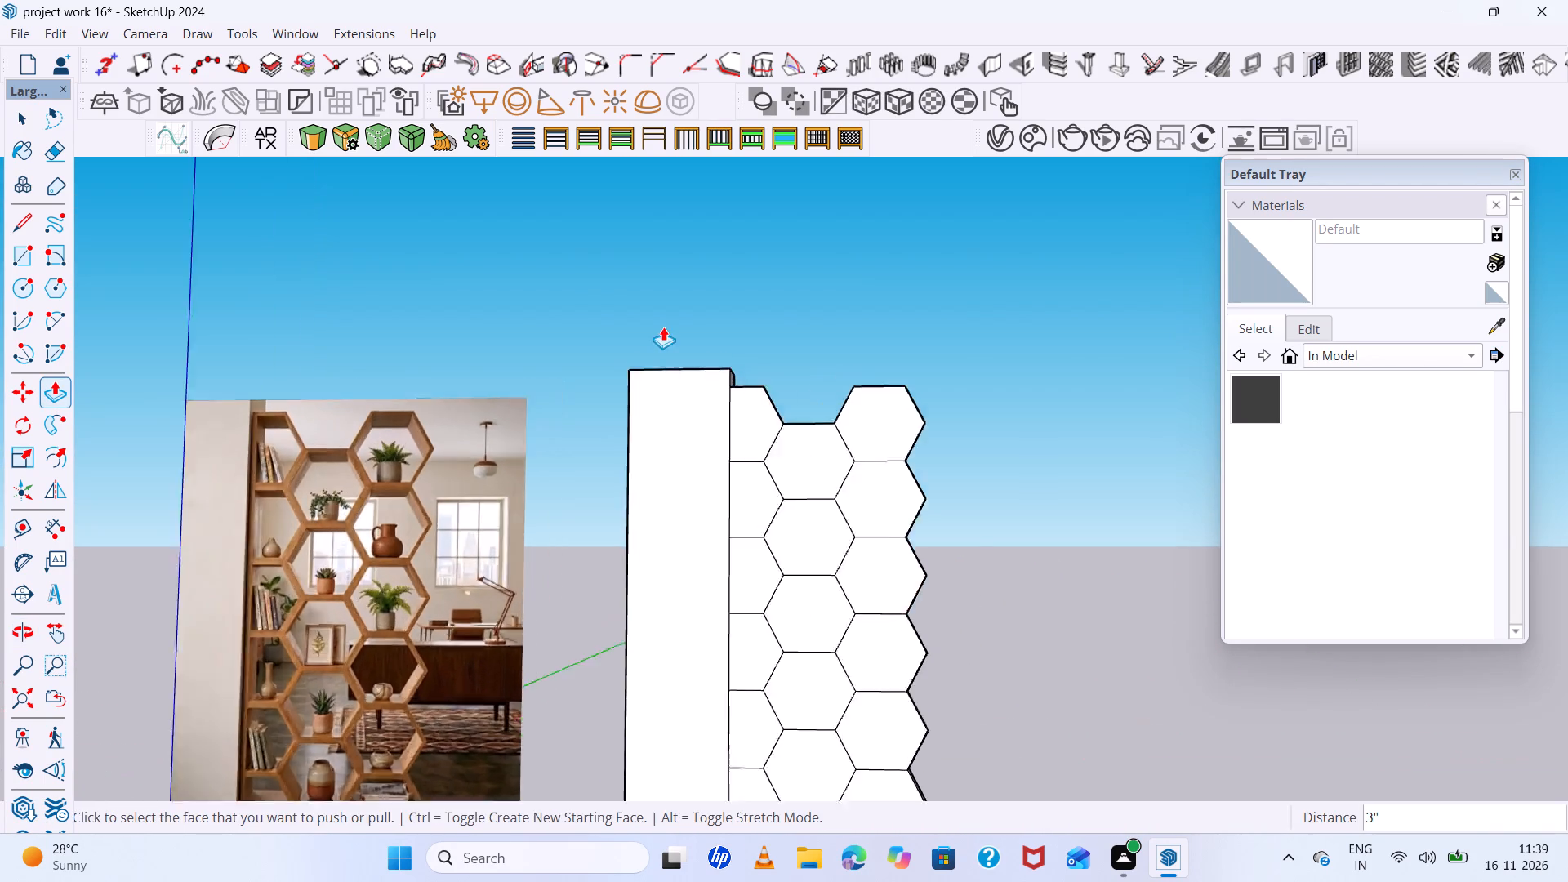
scroll(663, 327, up, 4)
scroll(738, 392, down, 9)
middle_drag(738, 410, 640, 747)
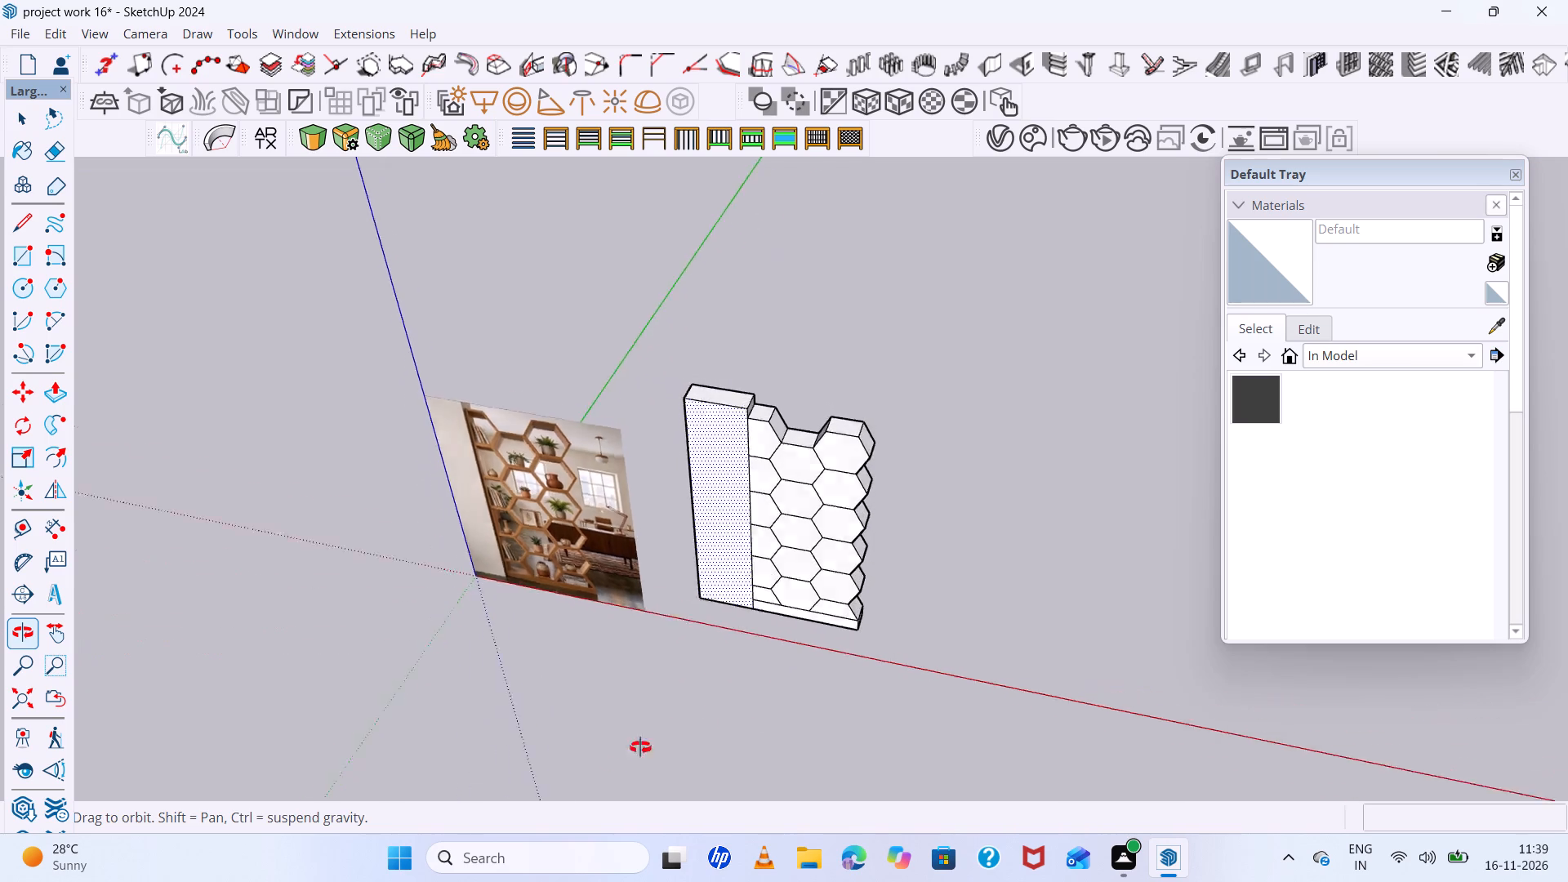
middle_drag(640, 747, 740, 665)
scroll(753, 343, up, 7)
scroll(718, 367, down, 6)
middle_drag(715, 390, 586, 367)
key(space)
scroll(844, 523, up, 6)
scroll(825, 435, down, 7)
middle_drag(825, 435, 905, 306)
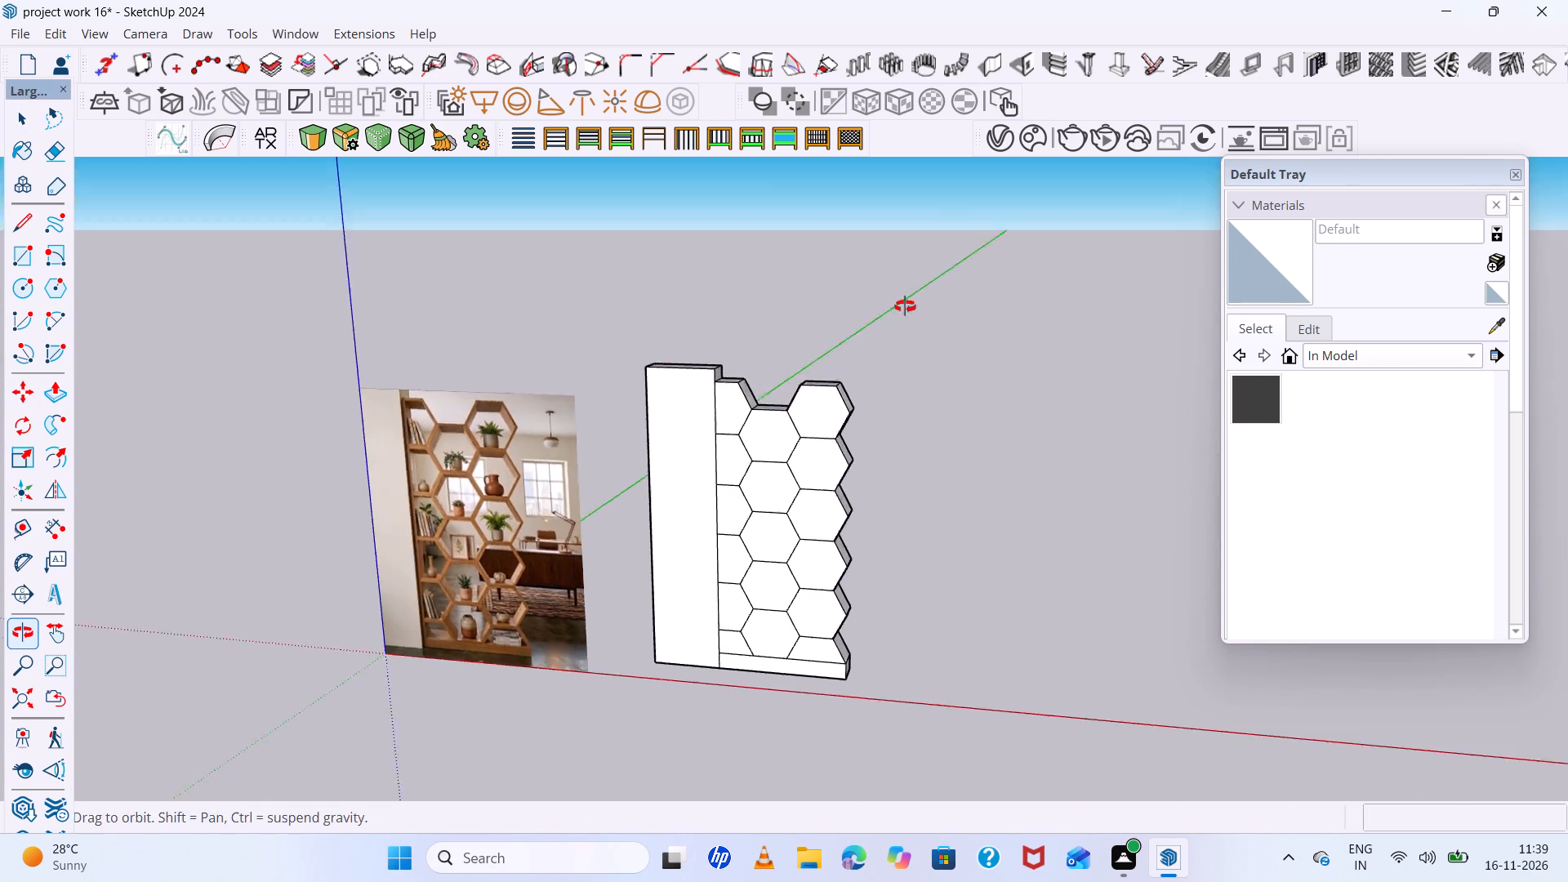
Check the honeycomb's hexagon and half-hexagon cells as separate faces by selecting them individually and in groups, and clear the selection.
middle_drag(905, 306, 906, 305)
scroll(680, 484, up, 6)
scroll(800, 479, down, 6)
click(834, 431)
scroll(768, 418, up, 6)
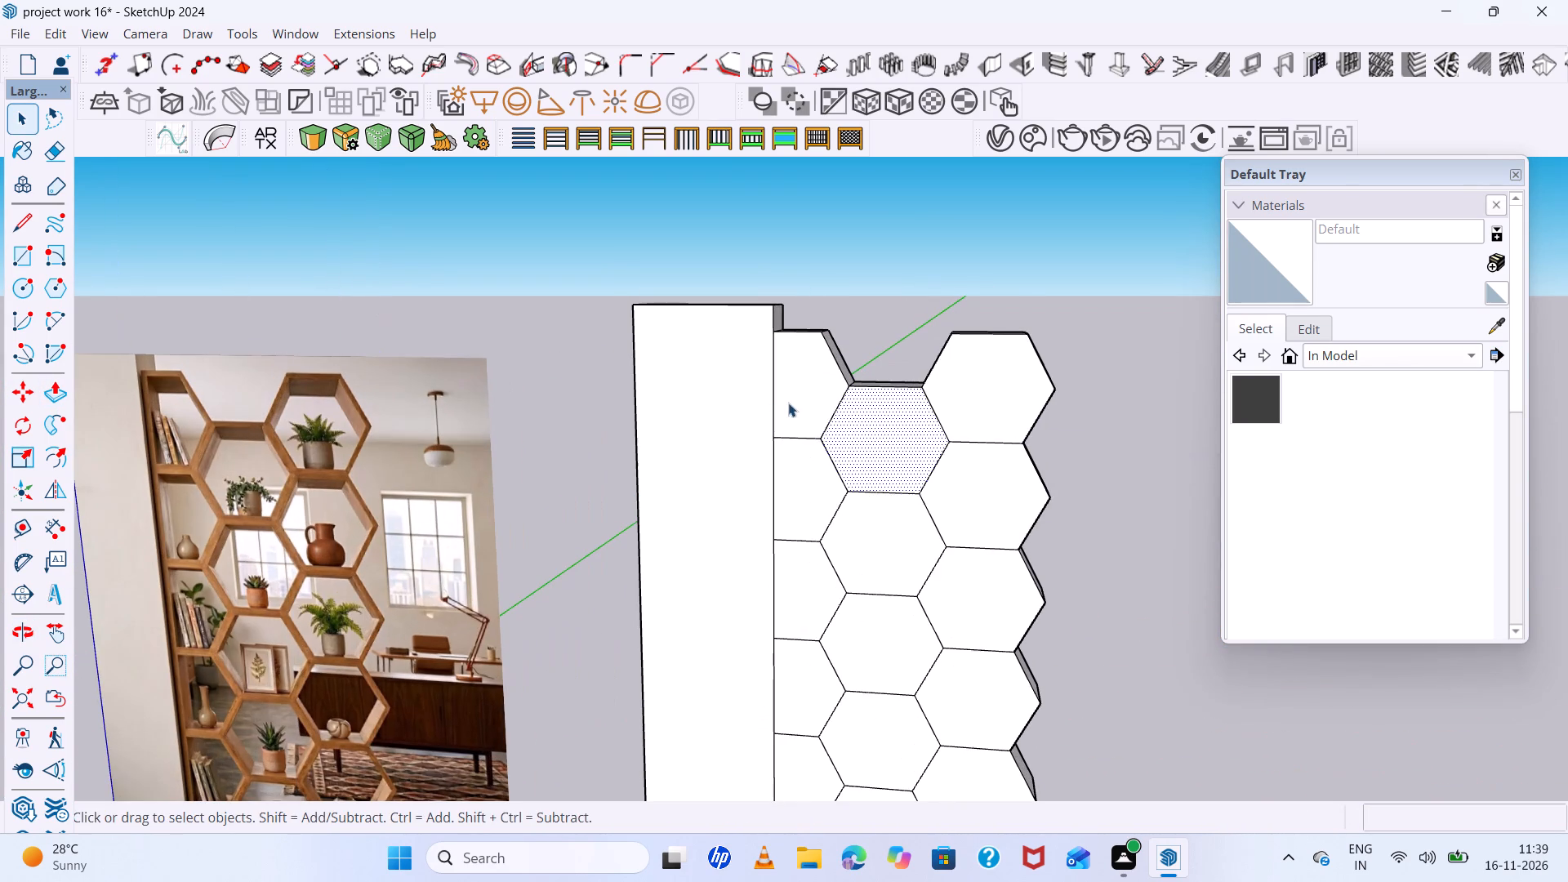
click(796, 399)
click(804, 482)
click(883, 555)
click(884, 652)
click(784, 614)
click(807, 710)
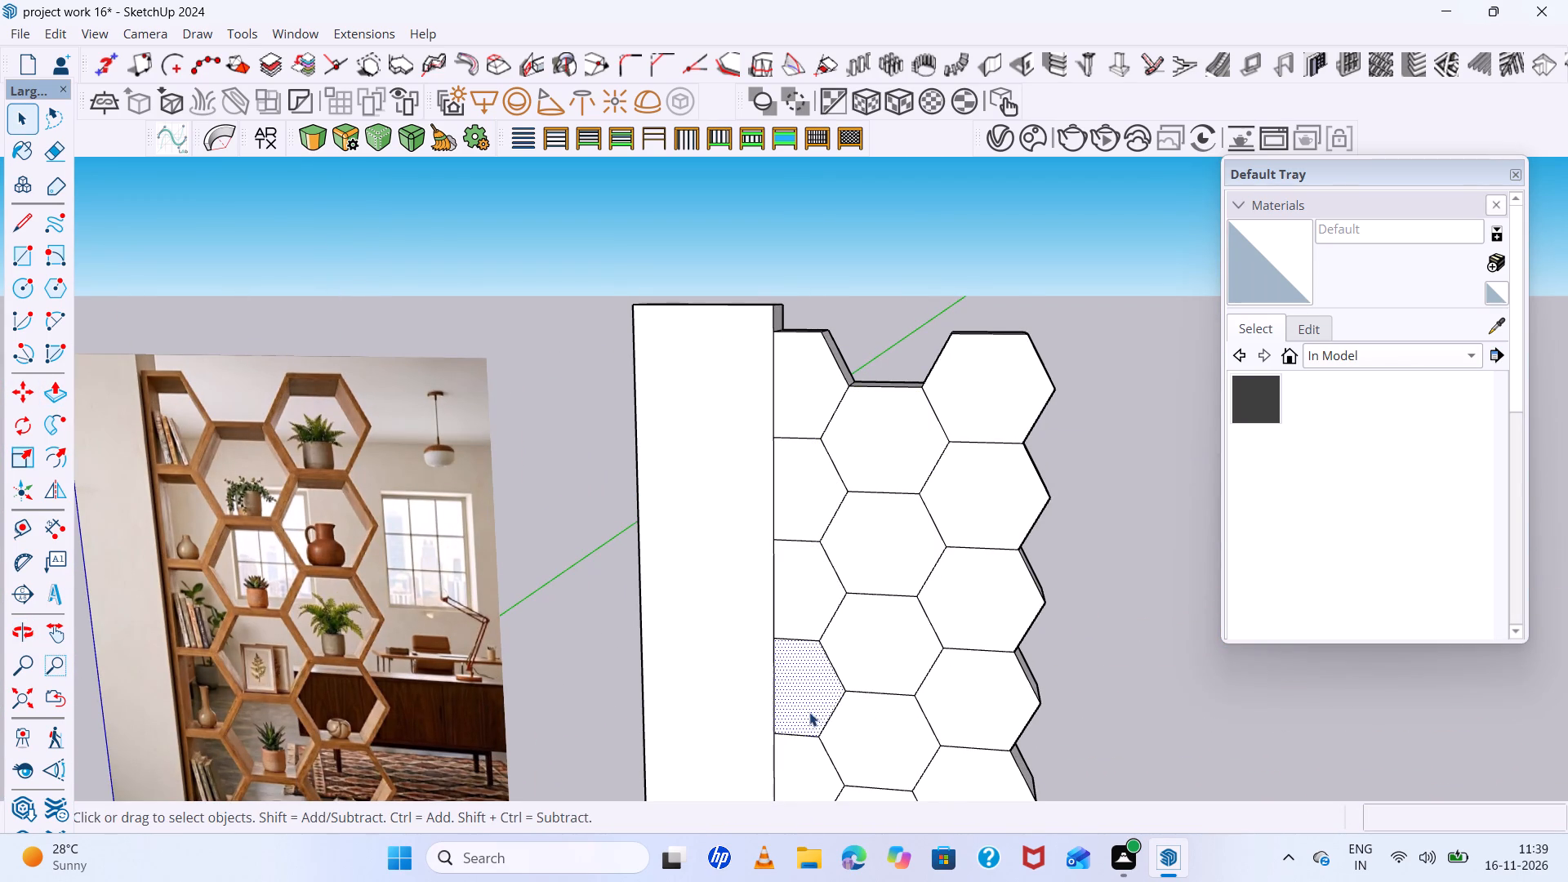
click(868, 740)
click(987, 706)
click(992, 588)
drag(980, 504, 980, 483)
click(989, 383)
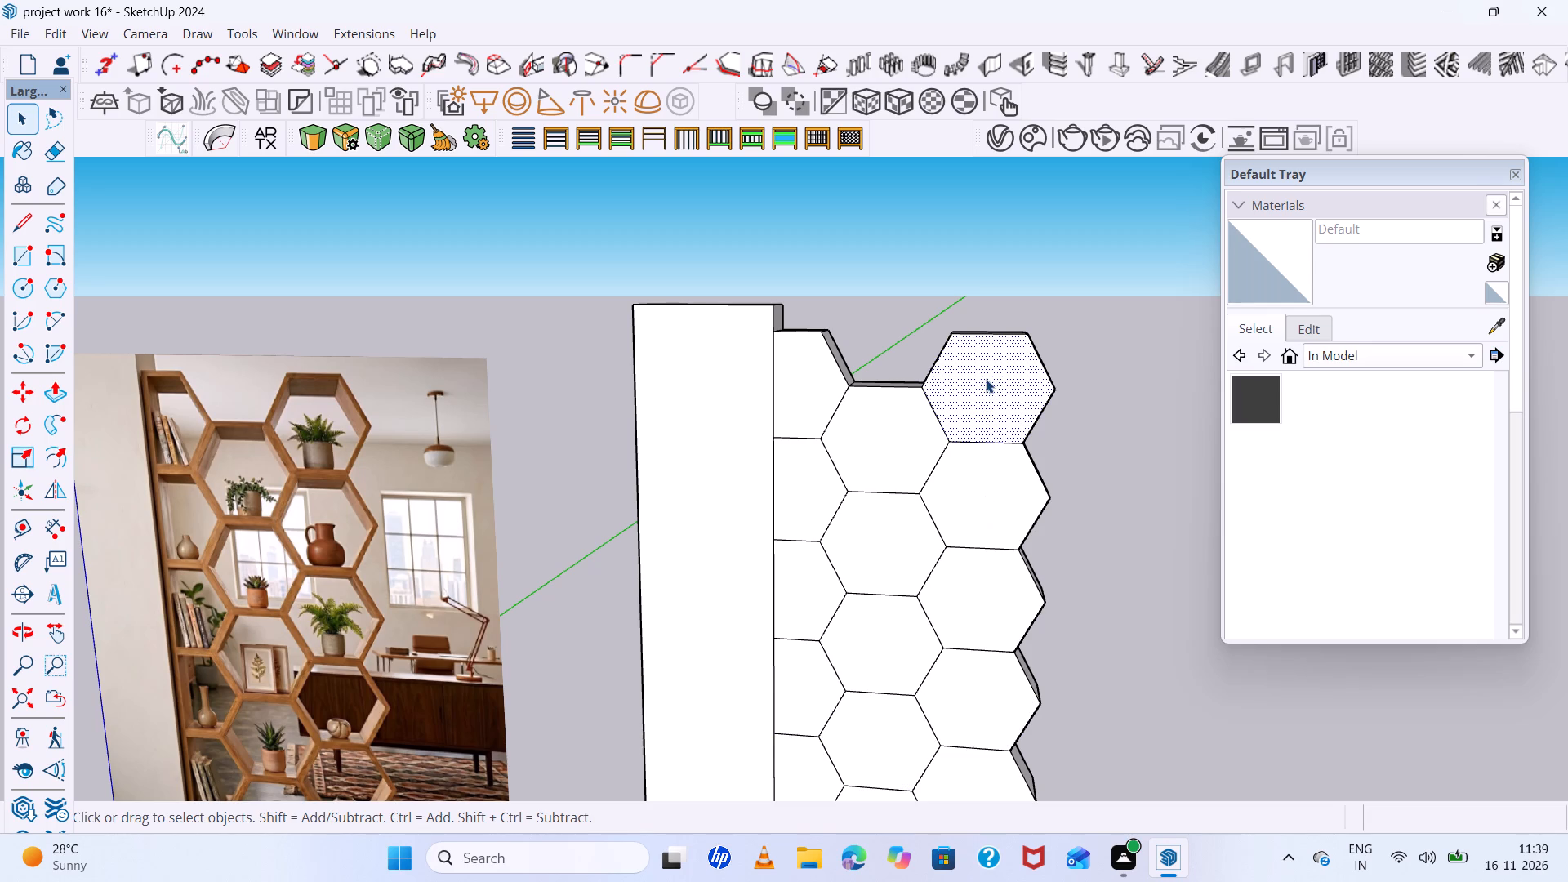
drag(999, 379, 809, 657)
scroll(822, 615, down, 13)
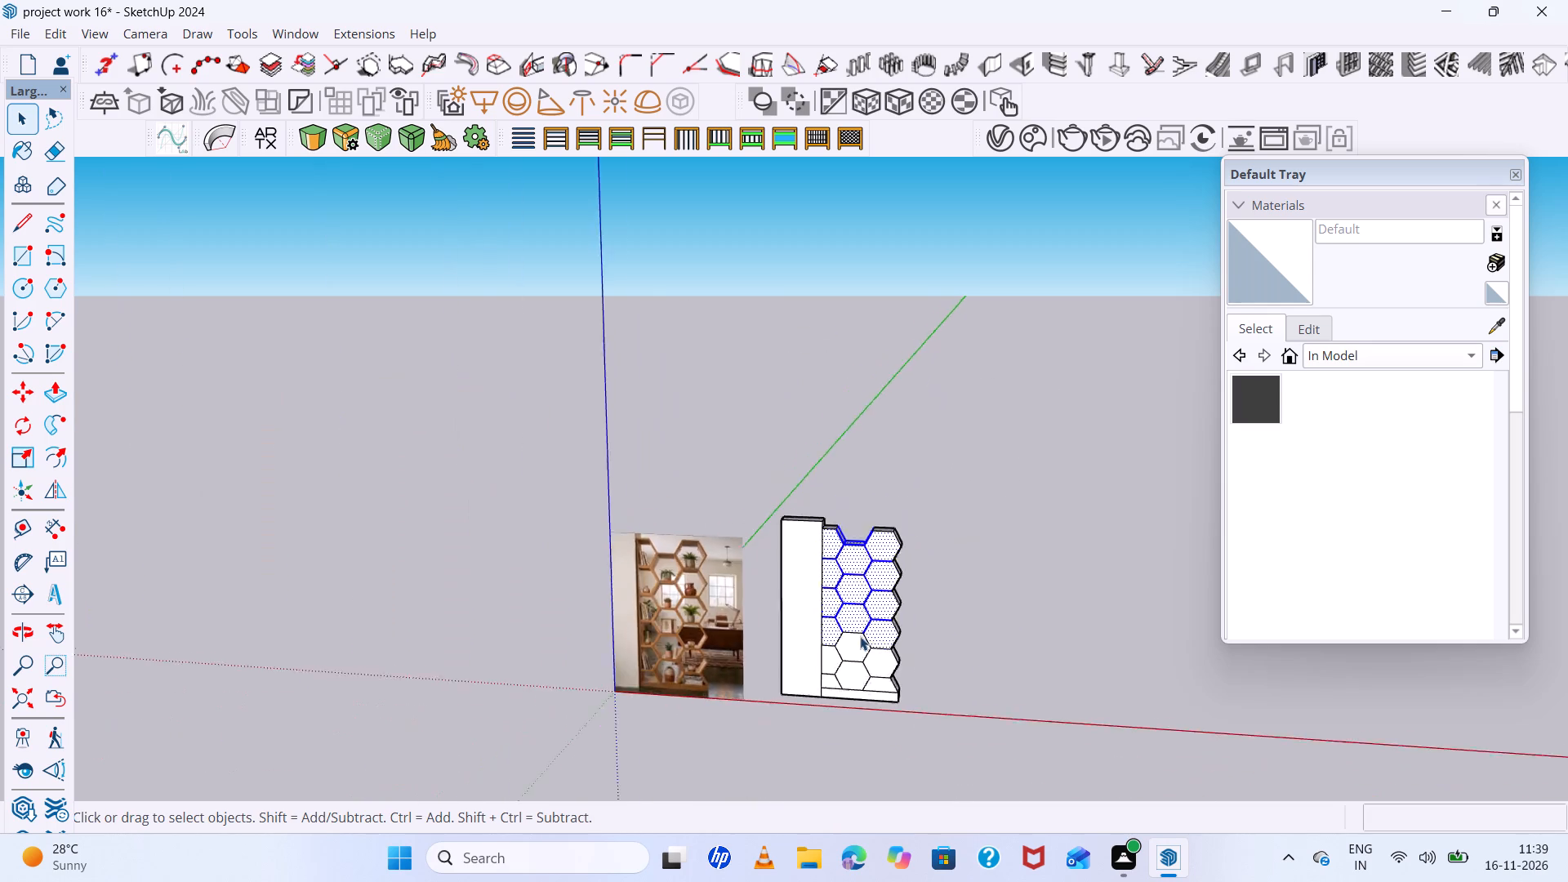
scroll(860, 636, down, 1)
scroll(862, 673, up, 6)
scroll(863, 679, down, 1)
scroll(863, 679, up, 12)
middle_drag(903, 686, 893, 567)
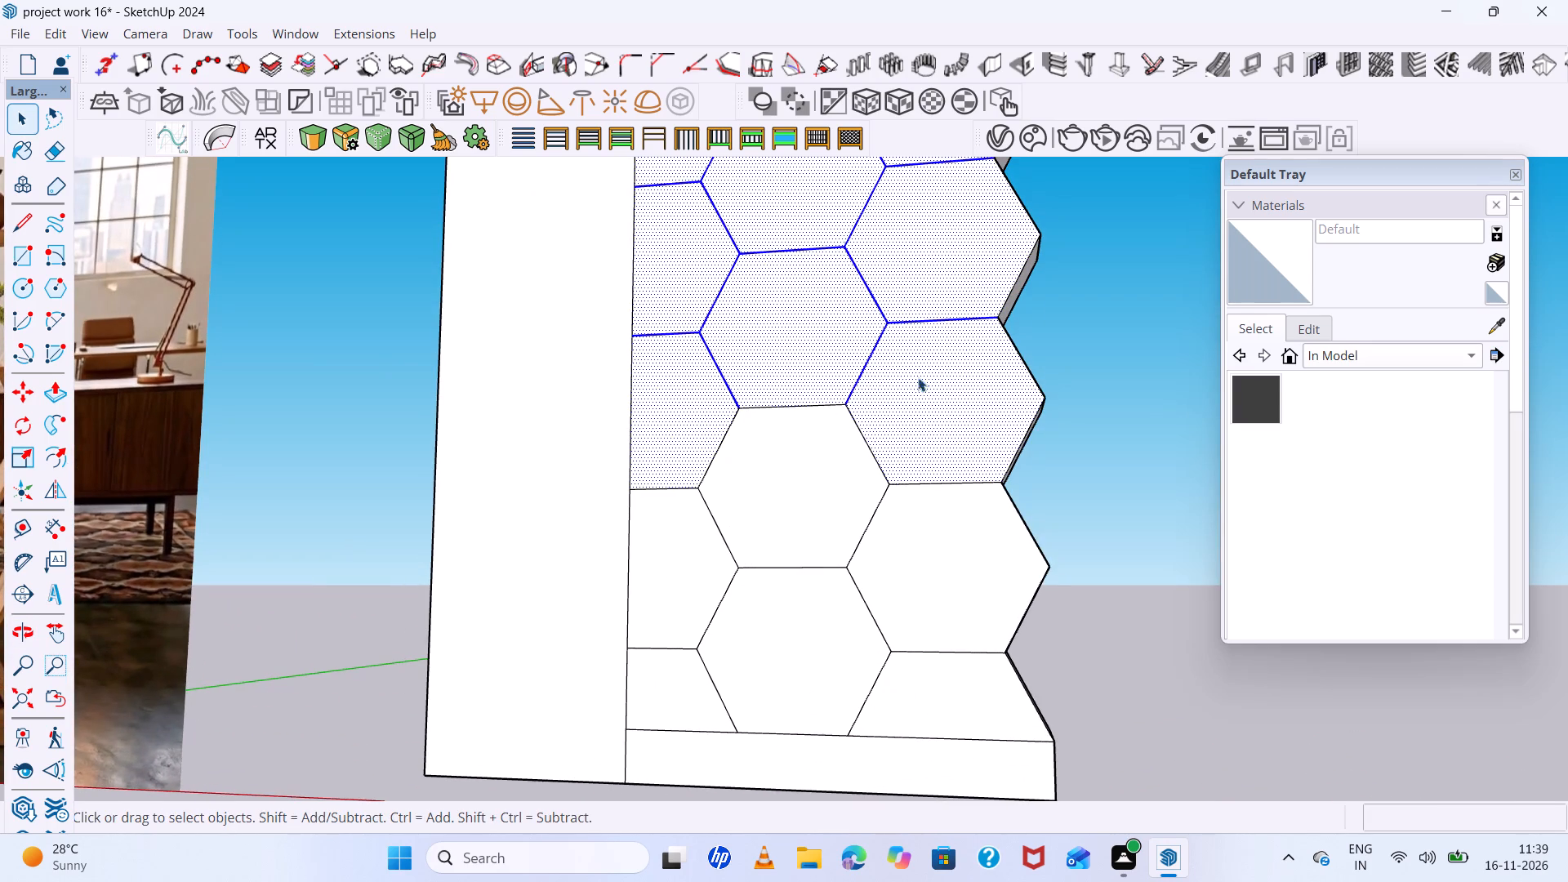
drag(918, 377, 537, 793)
scroll(871, 586, down, 11)
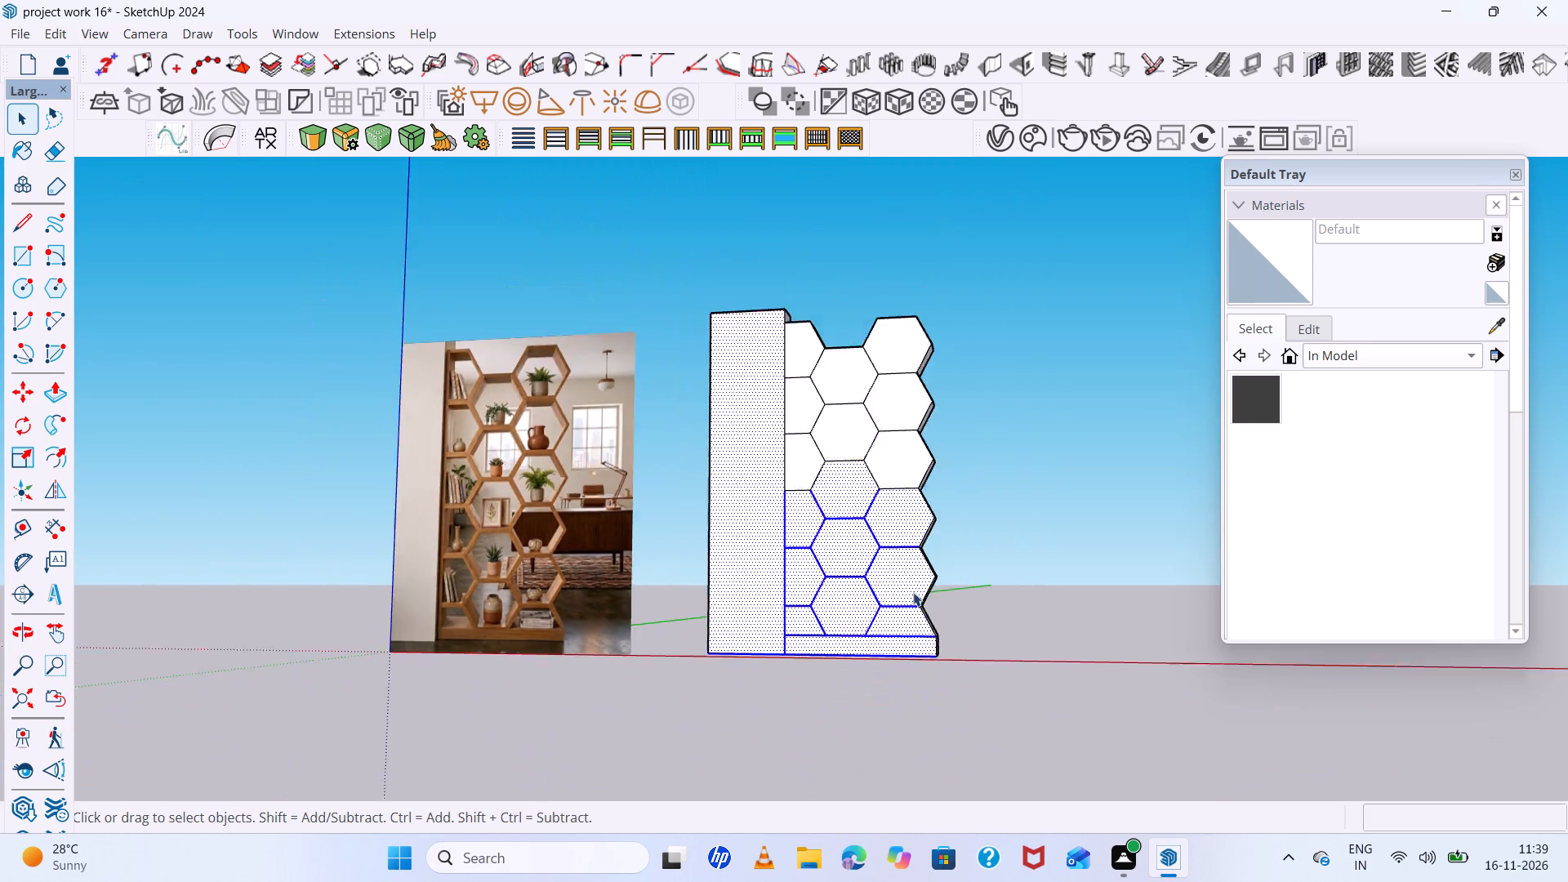
scroll(913, 592, down, 2)
scroll(980, 605, up, 1)
click(980, 605)
Examine the stepped top and front cell faces of the honeycomb unit from several angles beside the reference picture.
scroll(929, 397, up, 11)
scroll(883, 381, down, 6)
middle_drag(879, 387, 782, 666)
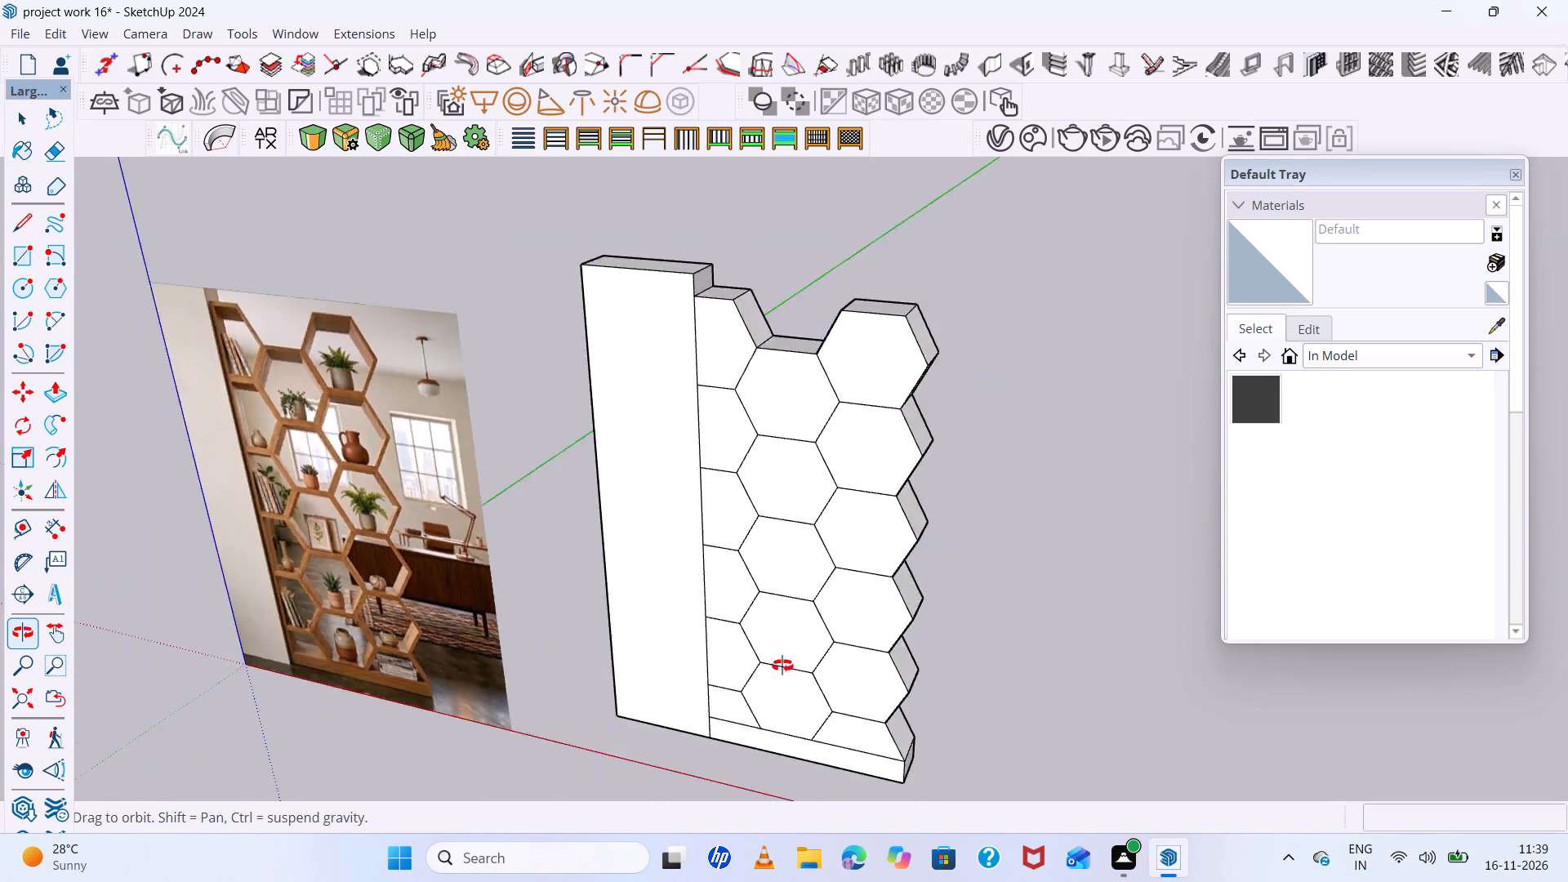
middle_drag(782, 666, 1103, 685)
scroll(801, 357, up, 8)
scroll(759, 339, down, 6)
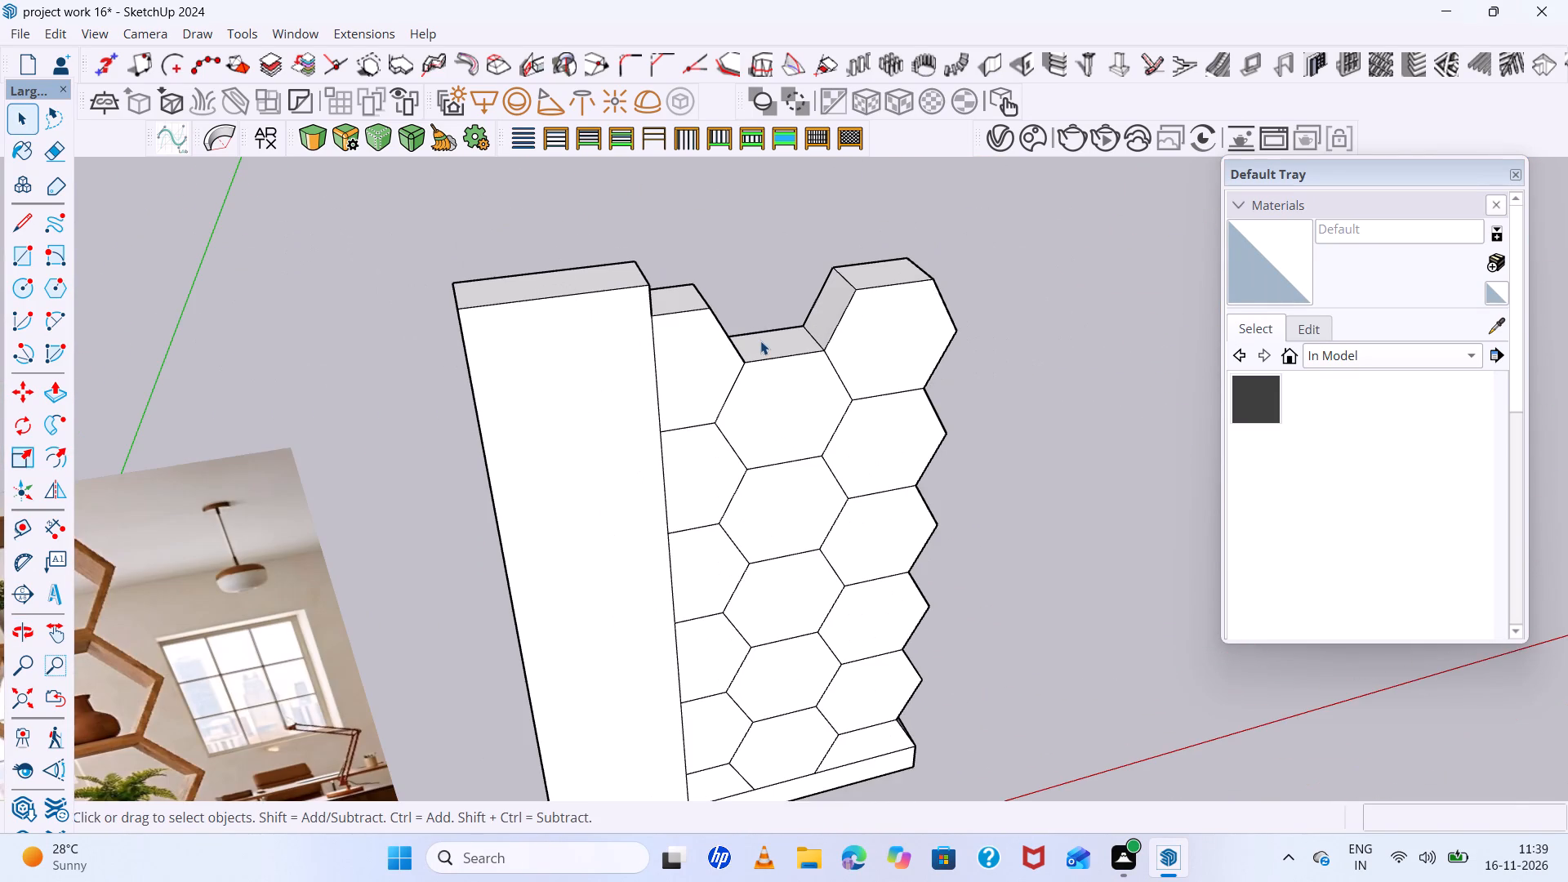
scroll(751, 355, down, 6)
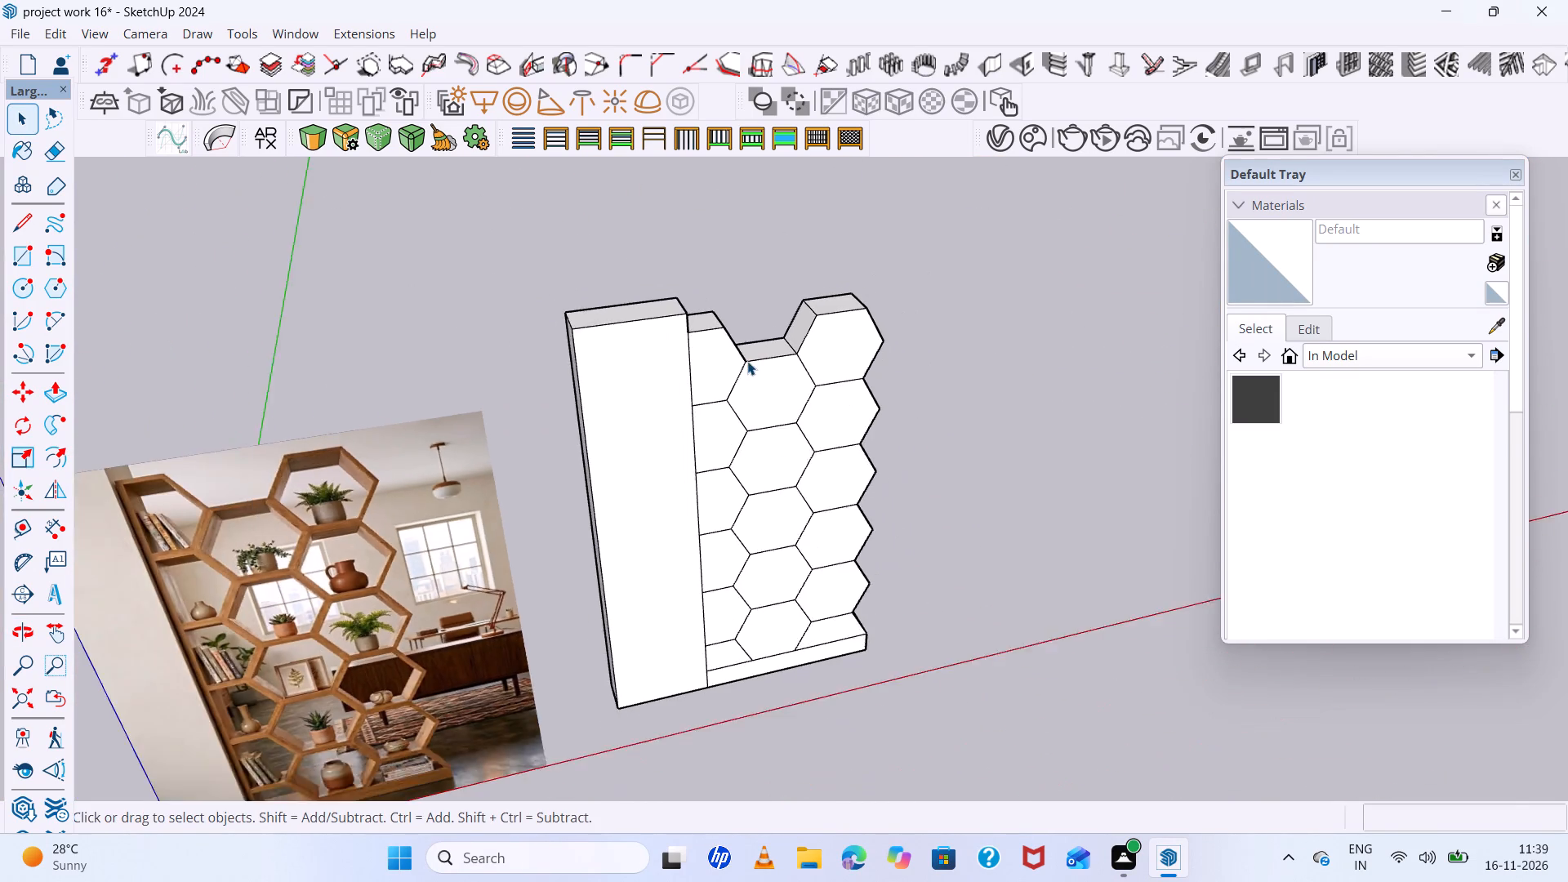
scroll(837, 300, up, 6)
middle_drag(872, 379, 477, 356)
scroll(770, 270, up, 4)
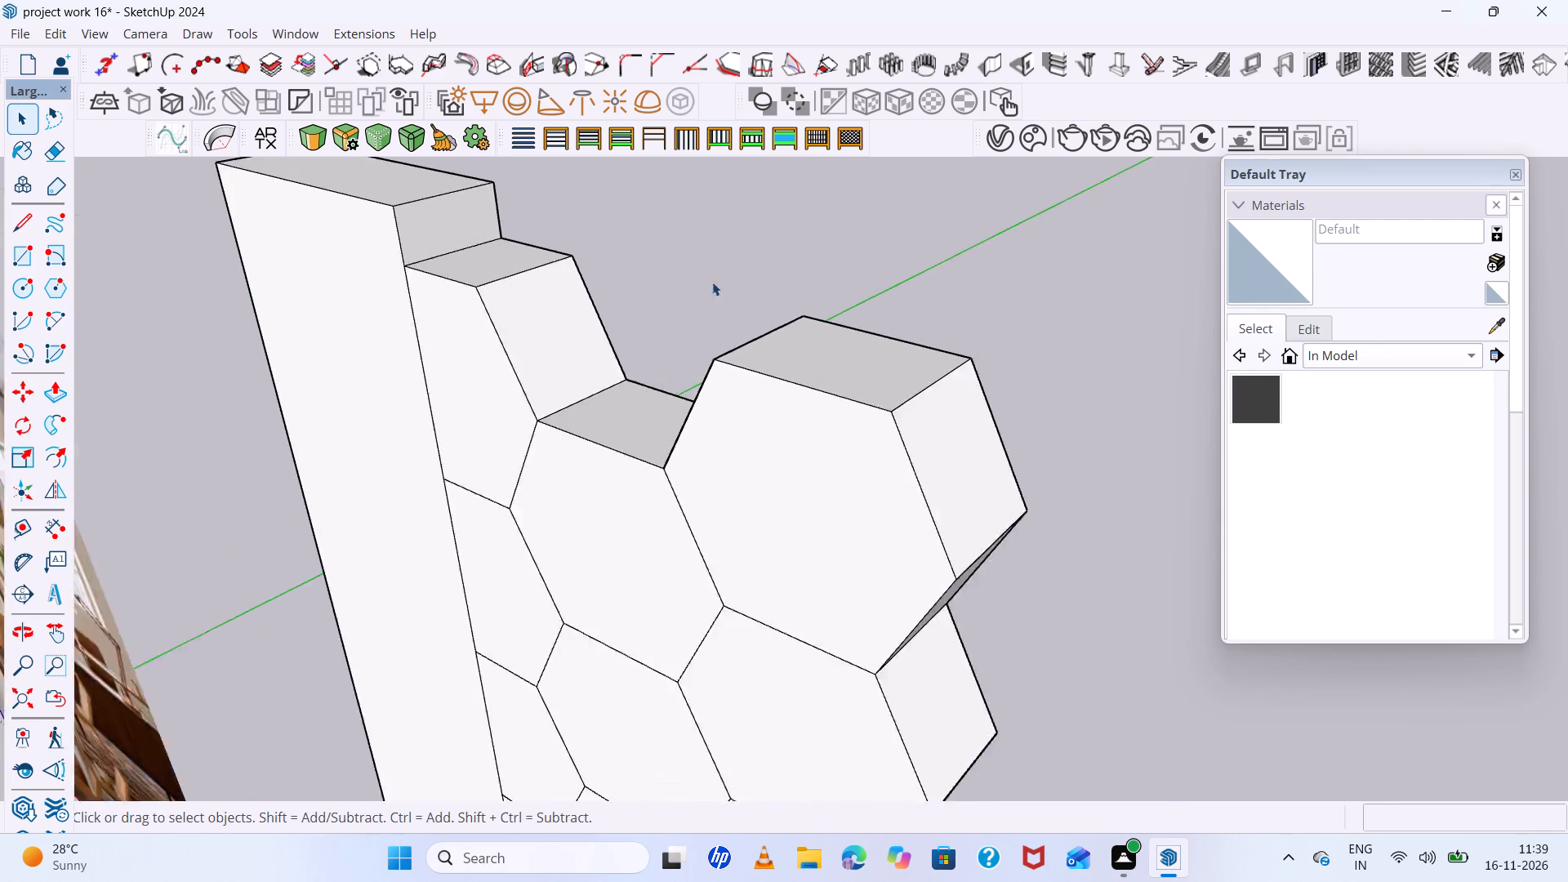
scroll(712, 282, up, 2)
scroll(568, 309, down, 5)
middle_drag(541, 330, 683, 216)
scroll(428, 389, up, 5)
click(523, 372)
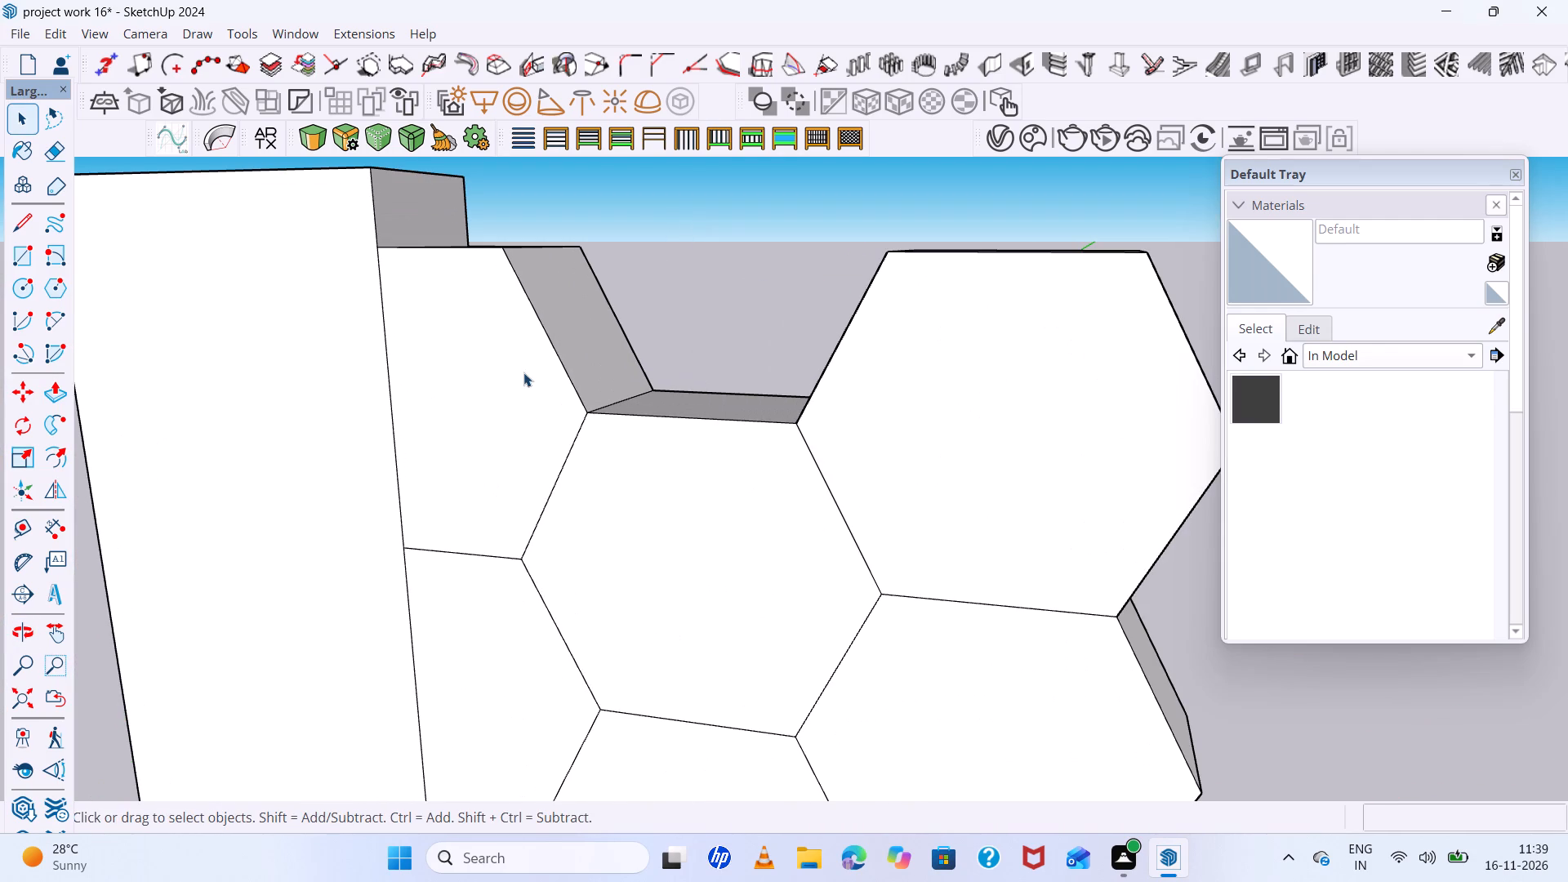
click(723, 519)
scroll(724, 519, down, 7)
middle_drag(856, 555, 884, 440)
scroll(890, 437, down, 7)
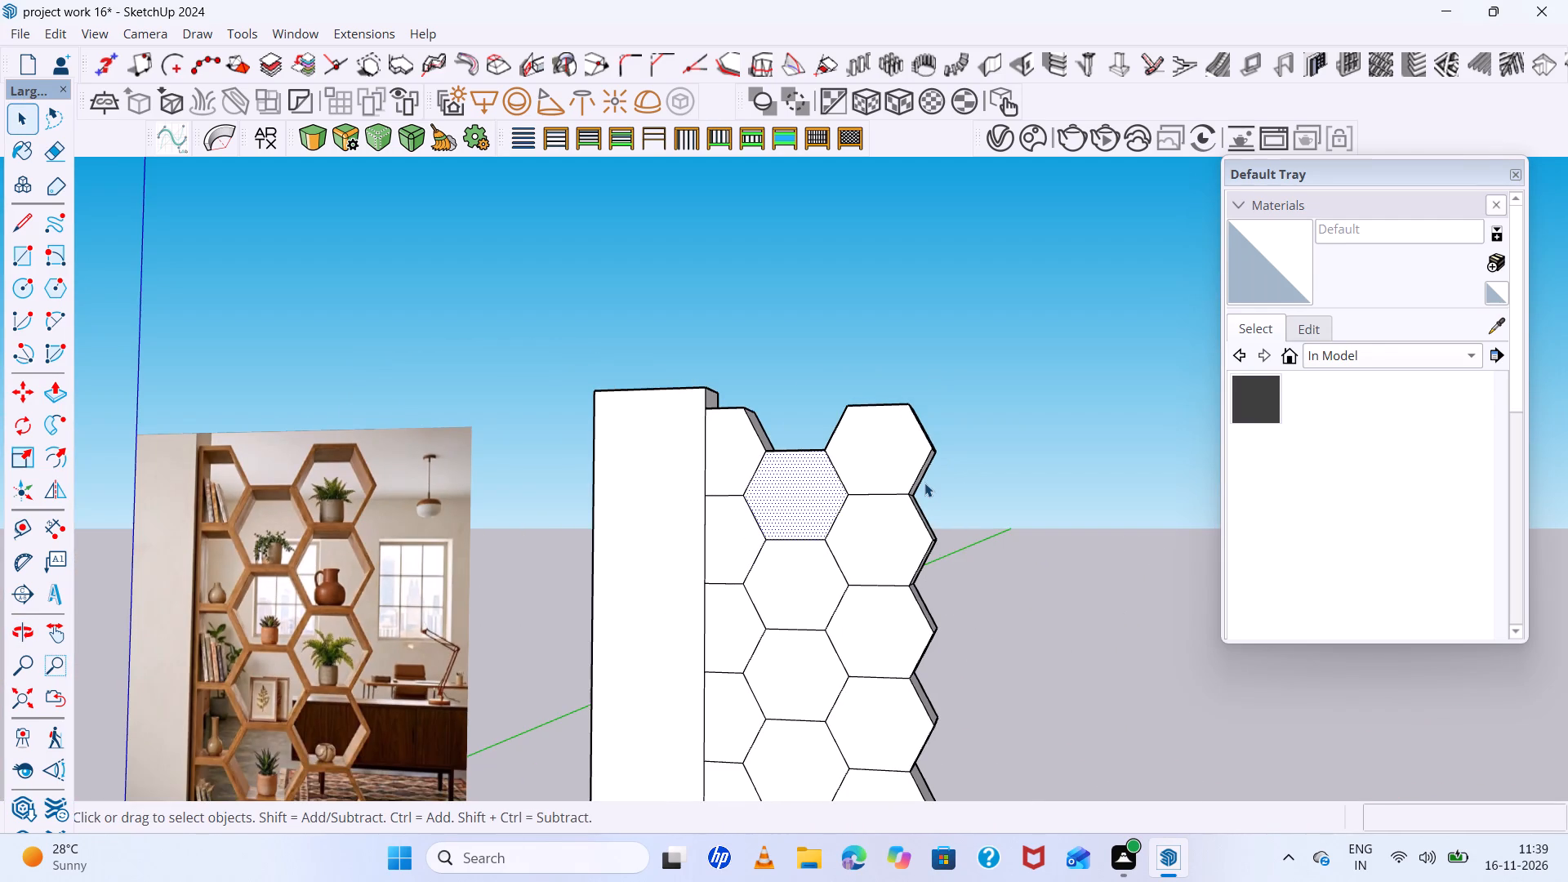
scroll(924, 483, down, 2)
scroll(822, 445, up, 7)
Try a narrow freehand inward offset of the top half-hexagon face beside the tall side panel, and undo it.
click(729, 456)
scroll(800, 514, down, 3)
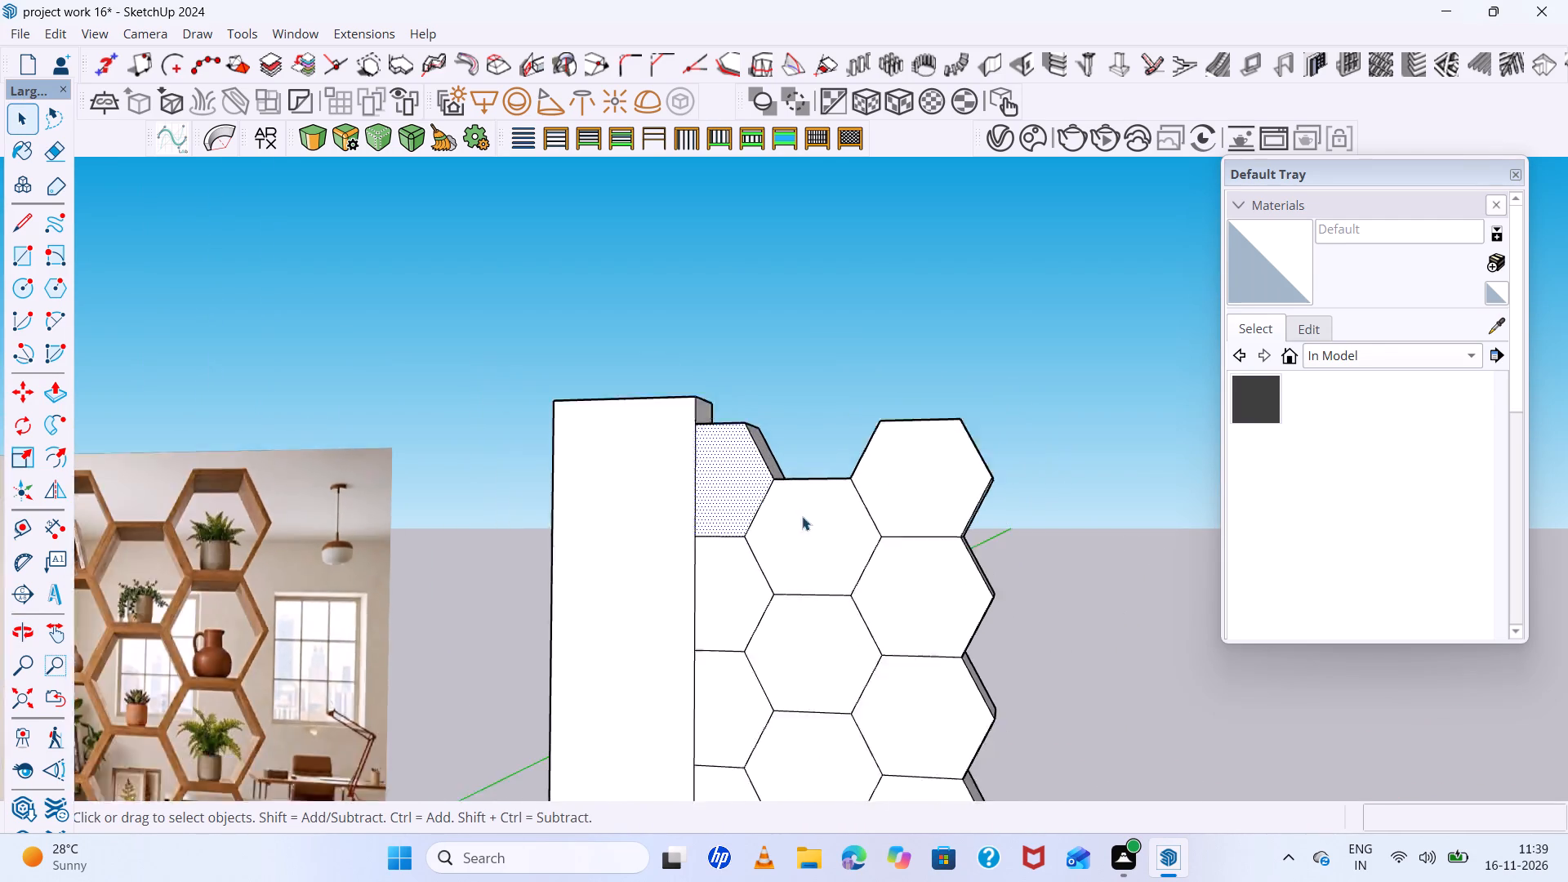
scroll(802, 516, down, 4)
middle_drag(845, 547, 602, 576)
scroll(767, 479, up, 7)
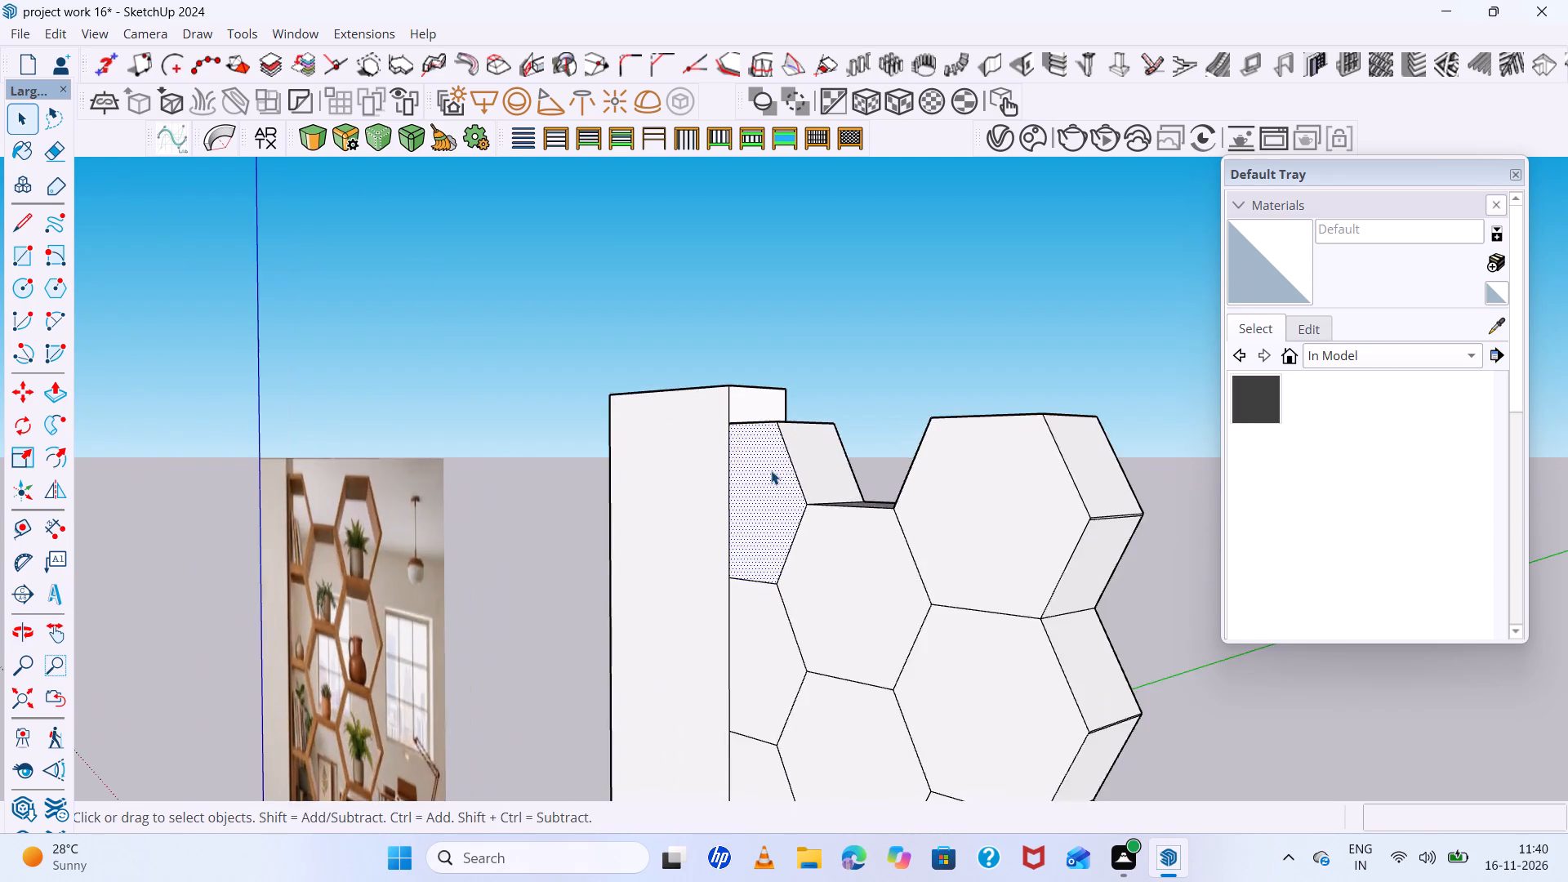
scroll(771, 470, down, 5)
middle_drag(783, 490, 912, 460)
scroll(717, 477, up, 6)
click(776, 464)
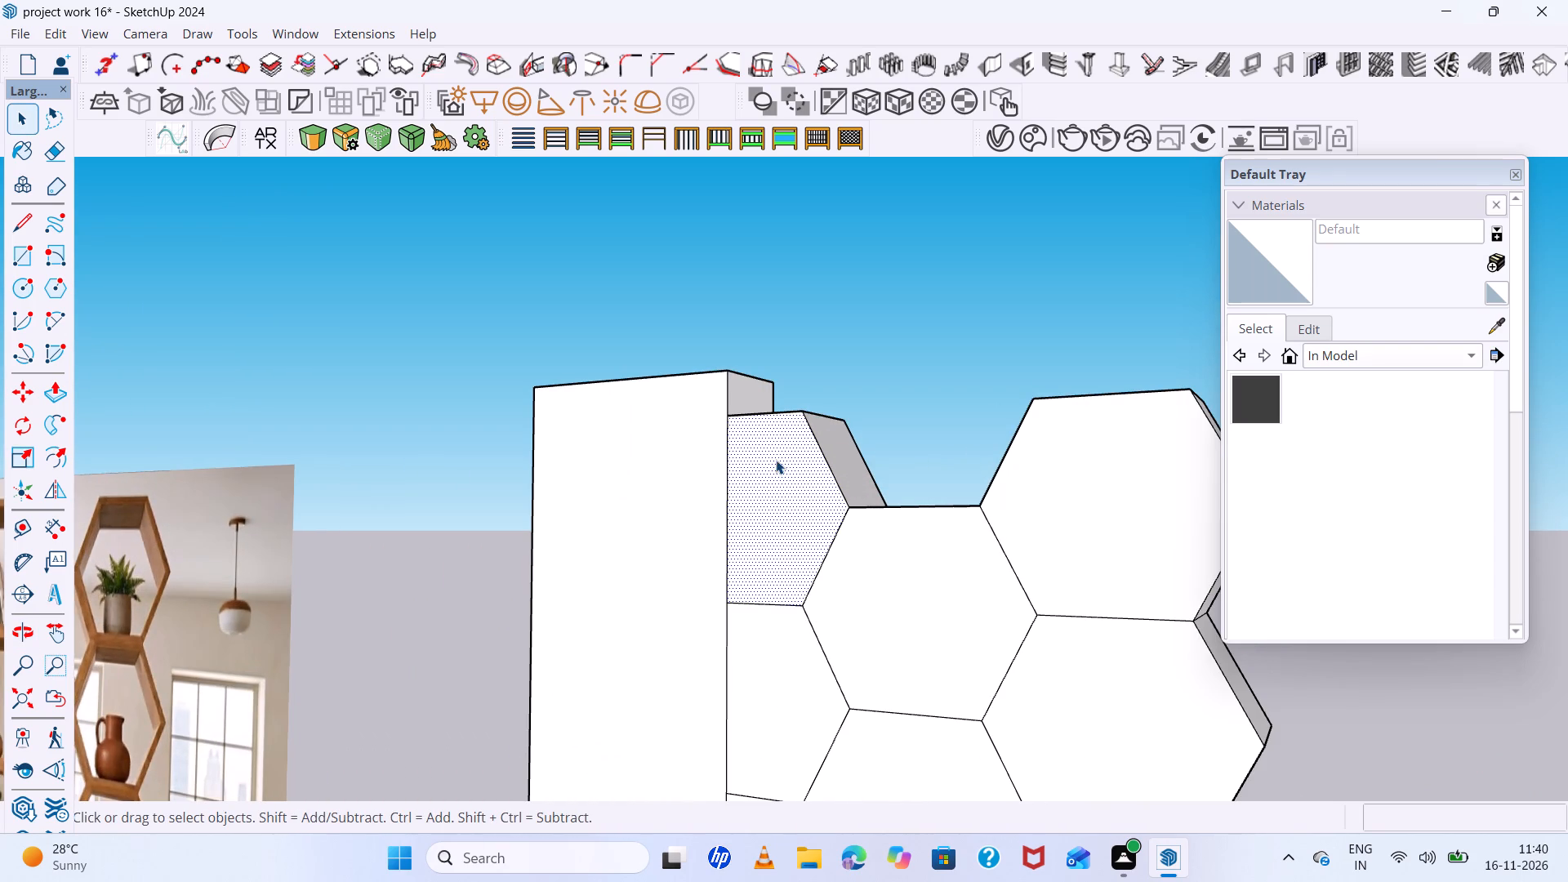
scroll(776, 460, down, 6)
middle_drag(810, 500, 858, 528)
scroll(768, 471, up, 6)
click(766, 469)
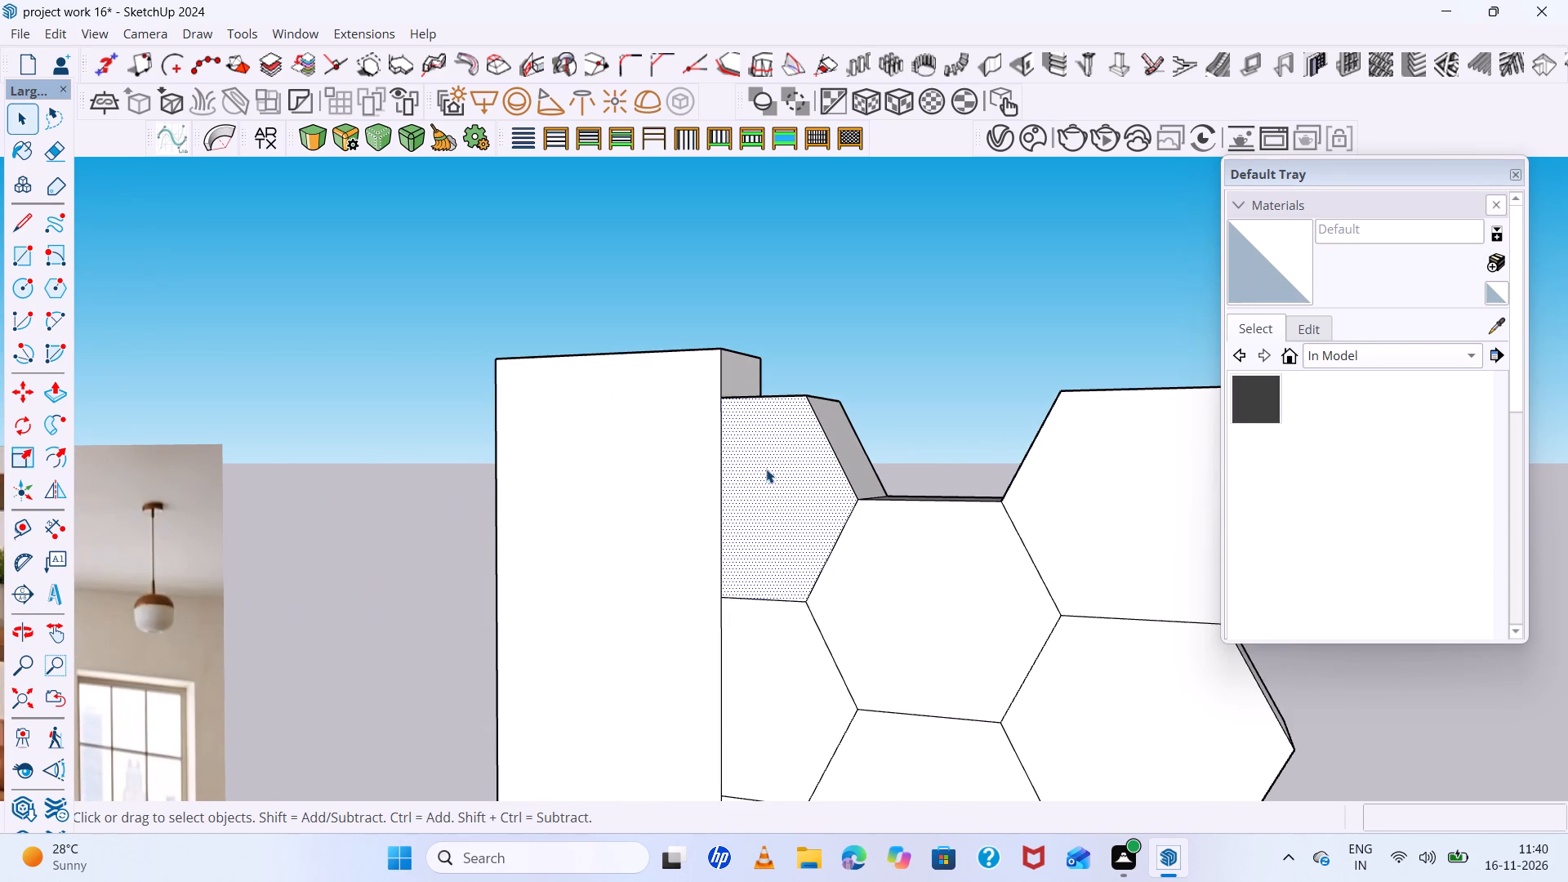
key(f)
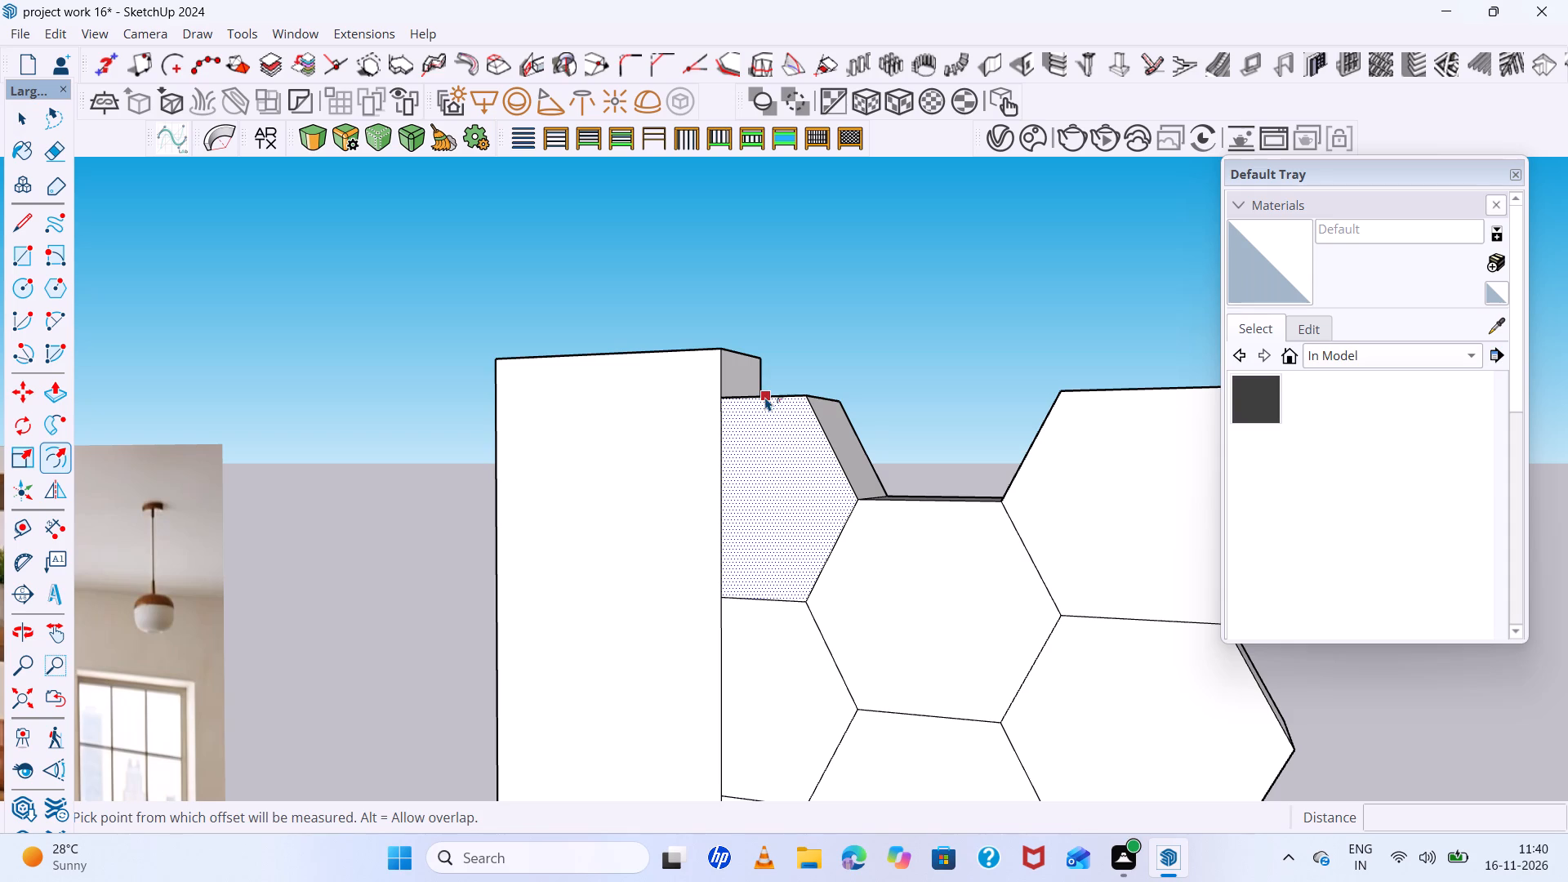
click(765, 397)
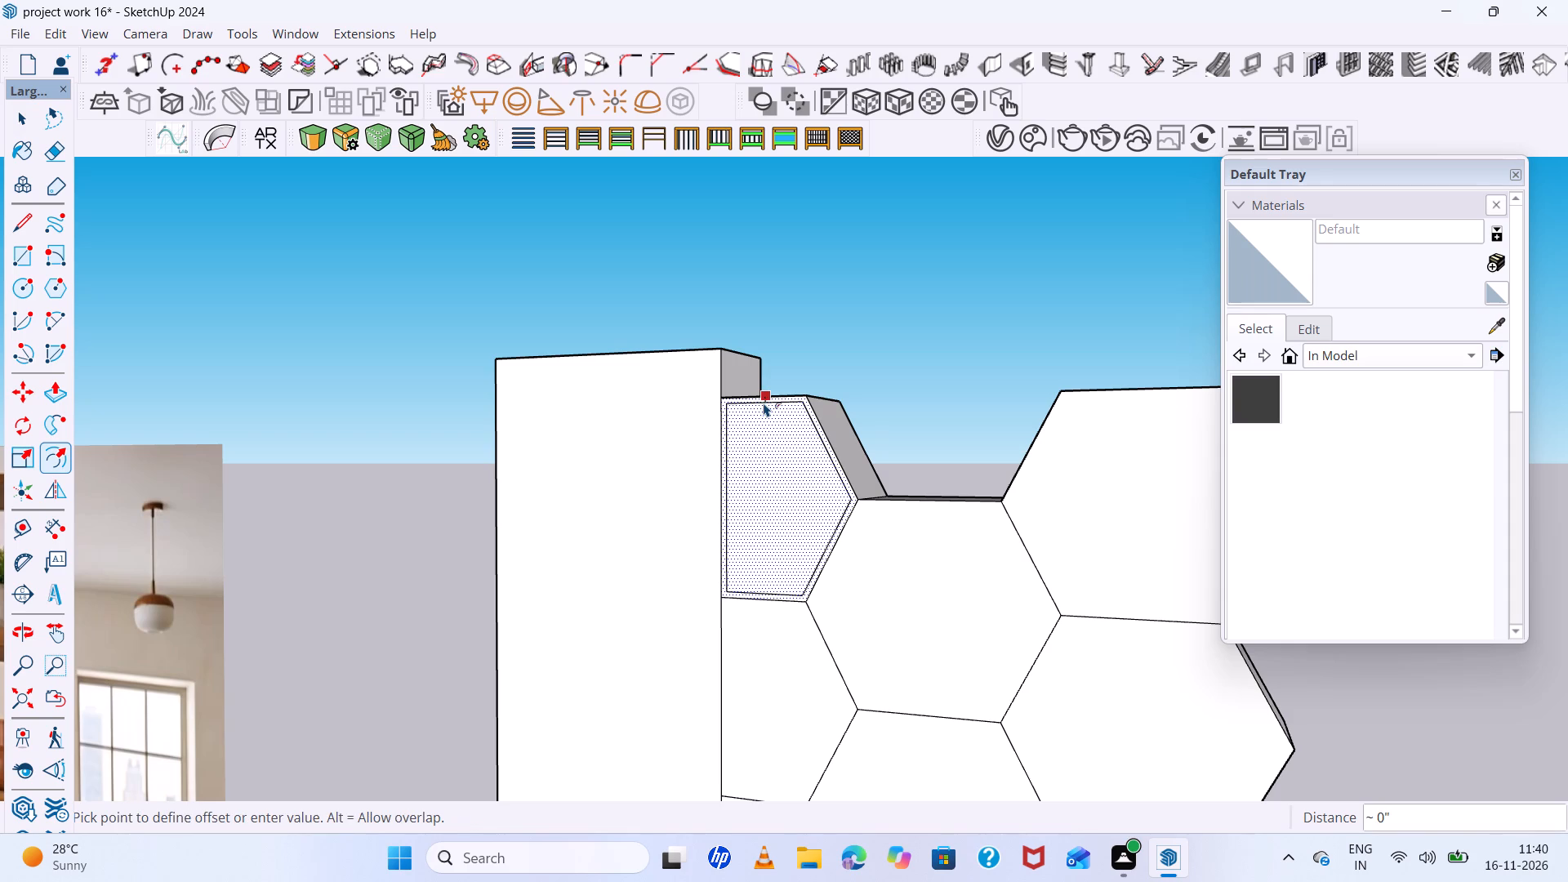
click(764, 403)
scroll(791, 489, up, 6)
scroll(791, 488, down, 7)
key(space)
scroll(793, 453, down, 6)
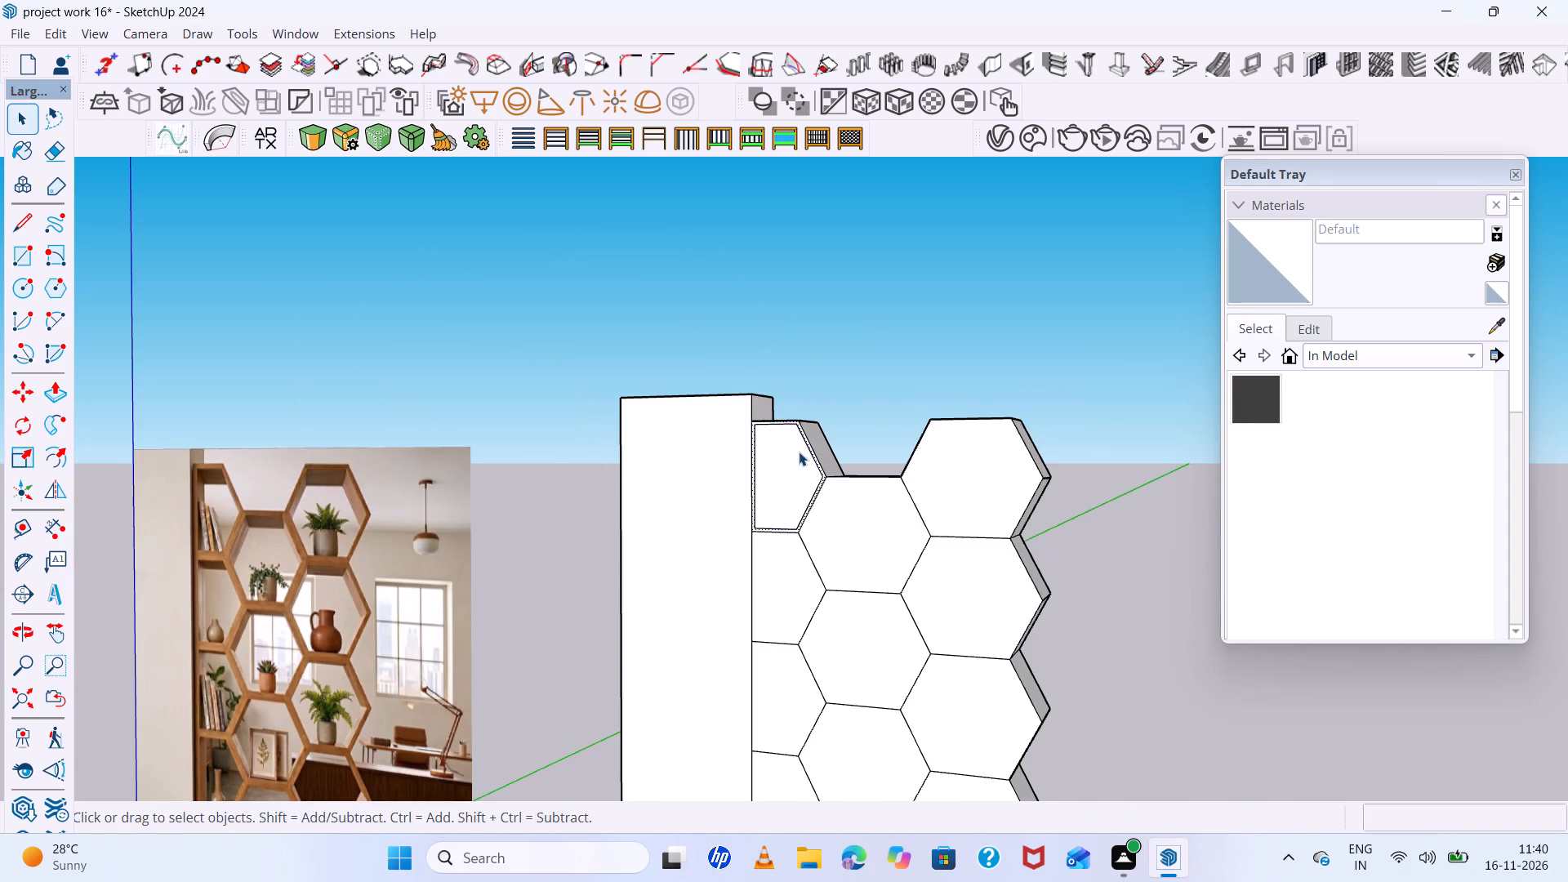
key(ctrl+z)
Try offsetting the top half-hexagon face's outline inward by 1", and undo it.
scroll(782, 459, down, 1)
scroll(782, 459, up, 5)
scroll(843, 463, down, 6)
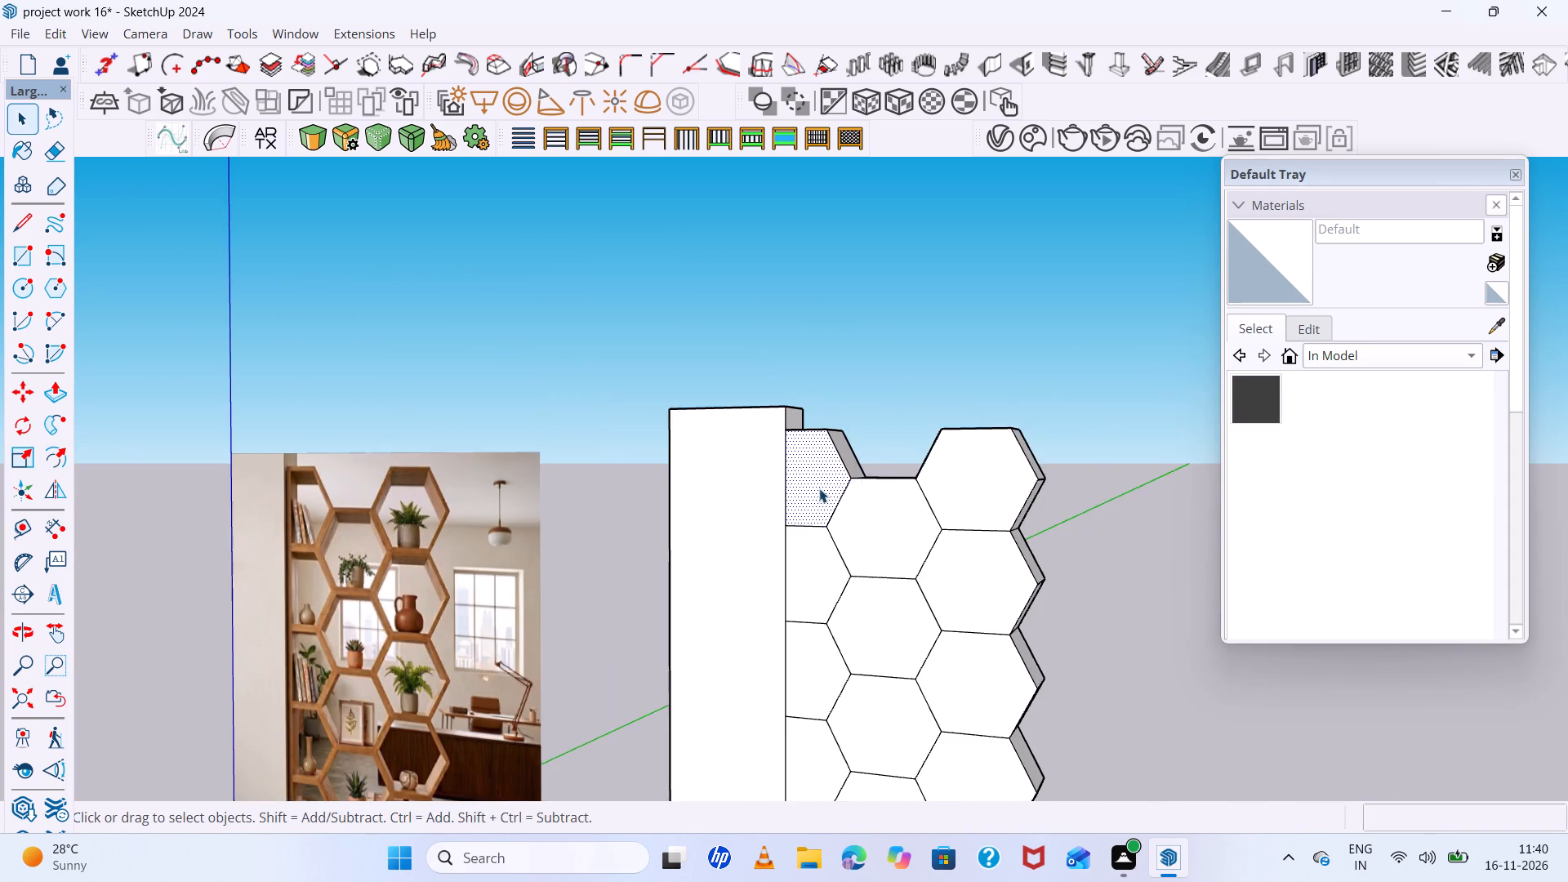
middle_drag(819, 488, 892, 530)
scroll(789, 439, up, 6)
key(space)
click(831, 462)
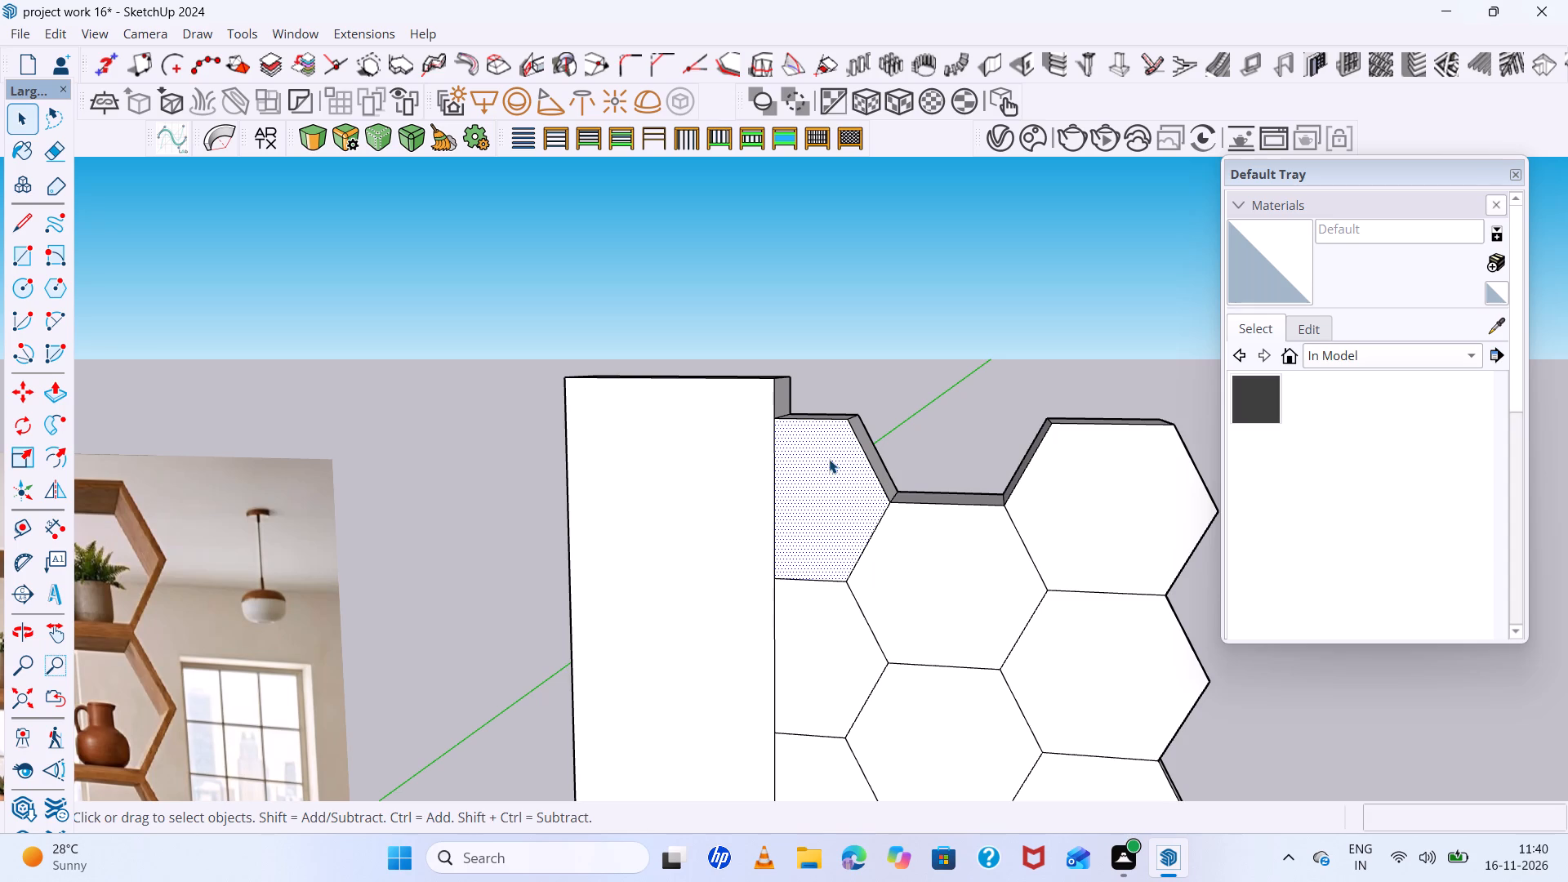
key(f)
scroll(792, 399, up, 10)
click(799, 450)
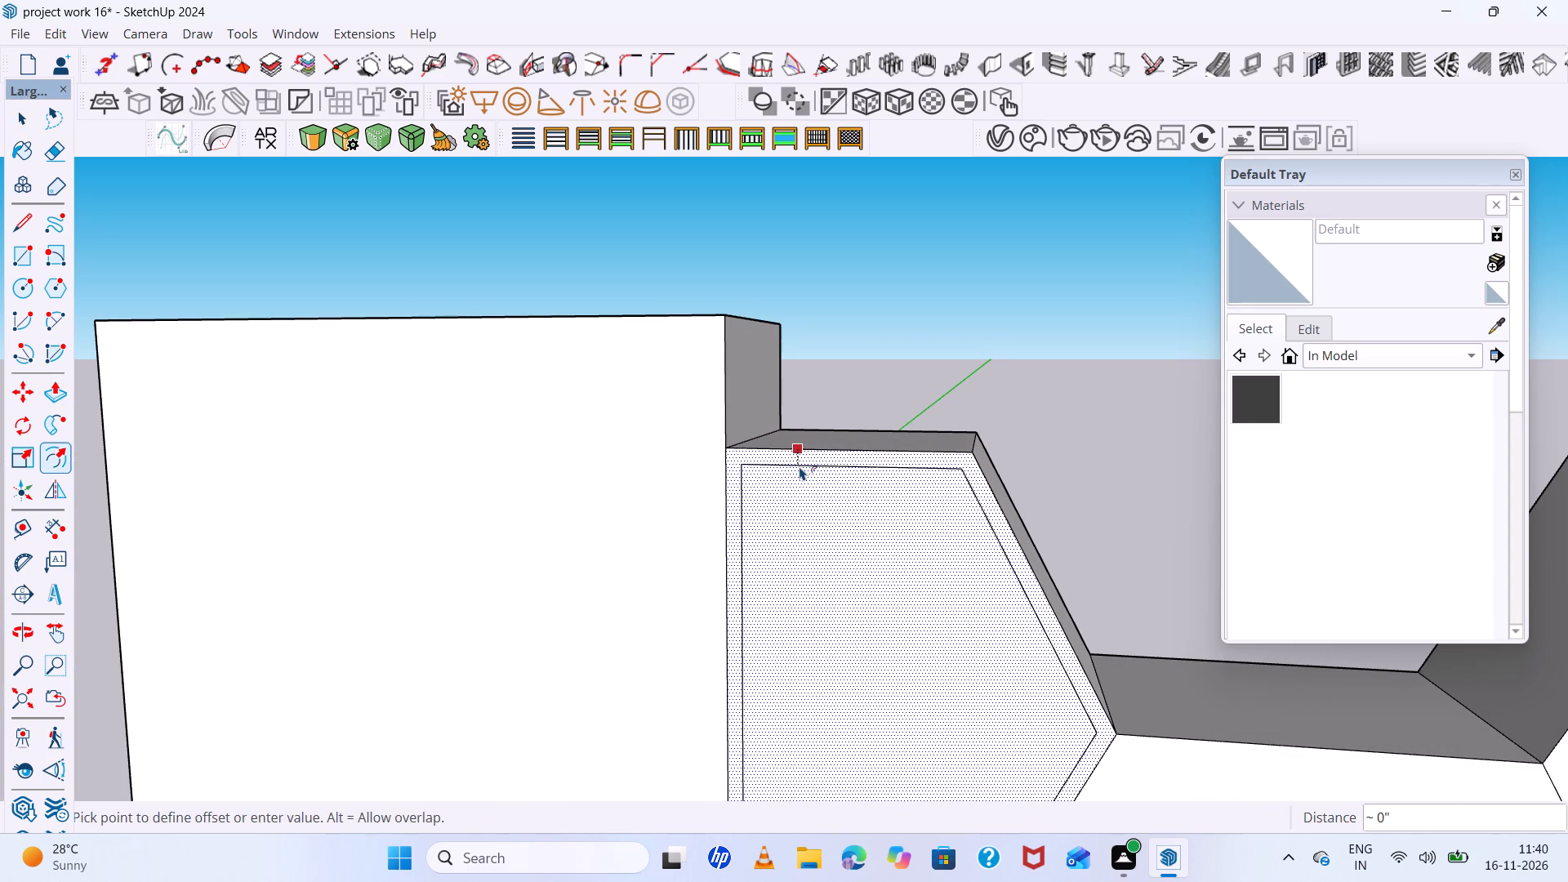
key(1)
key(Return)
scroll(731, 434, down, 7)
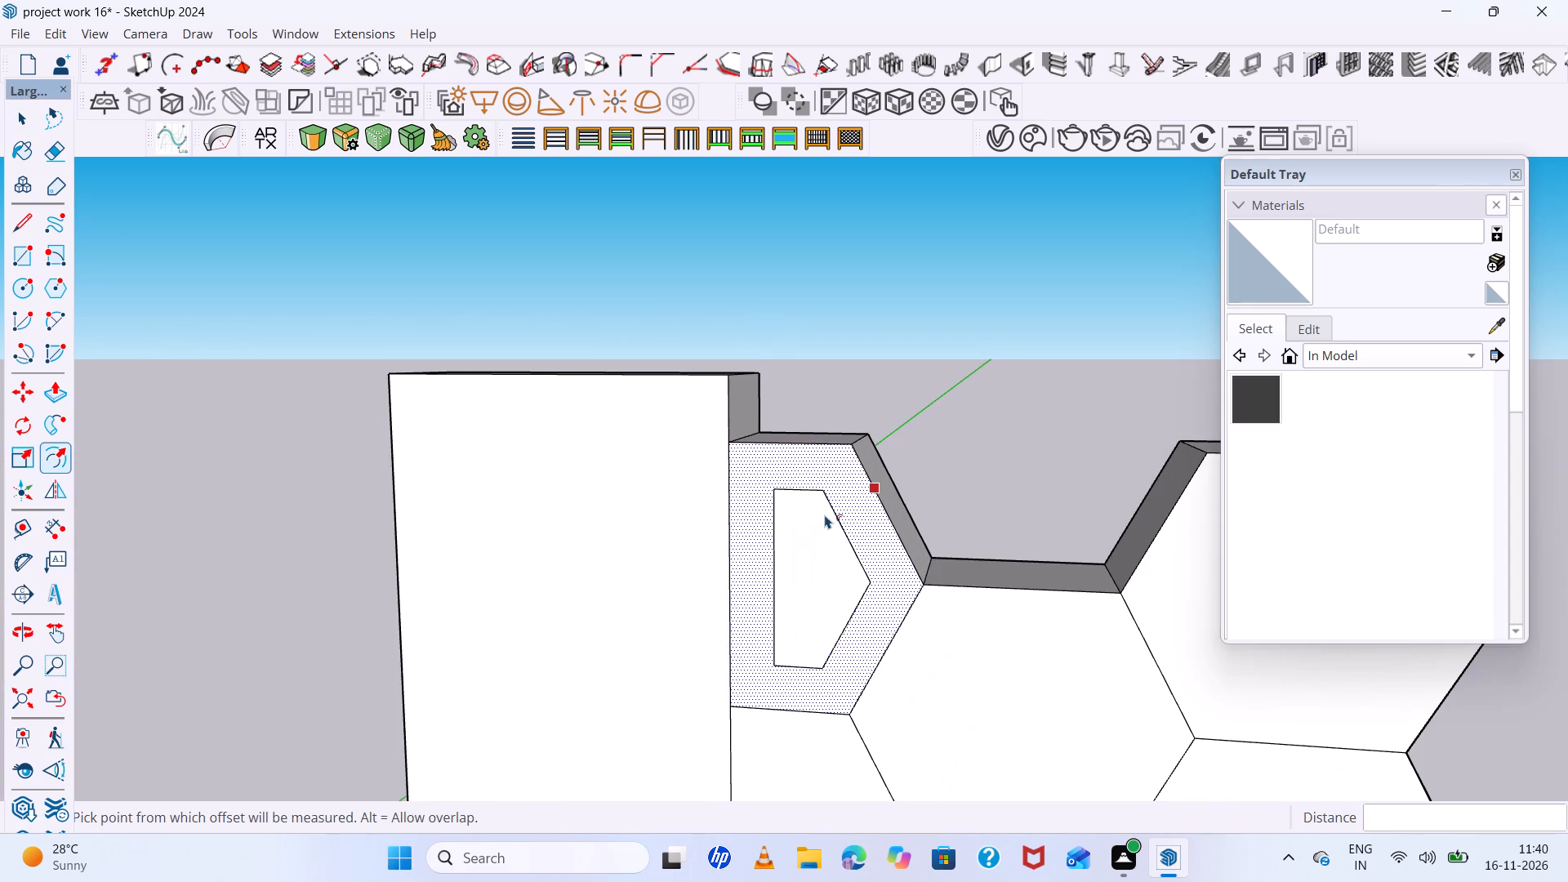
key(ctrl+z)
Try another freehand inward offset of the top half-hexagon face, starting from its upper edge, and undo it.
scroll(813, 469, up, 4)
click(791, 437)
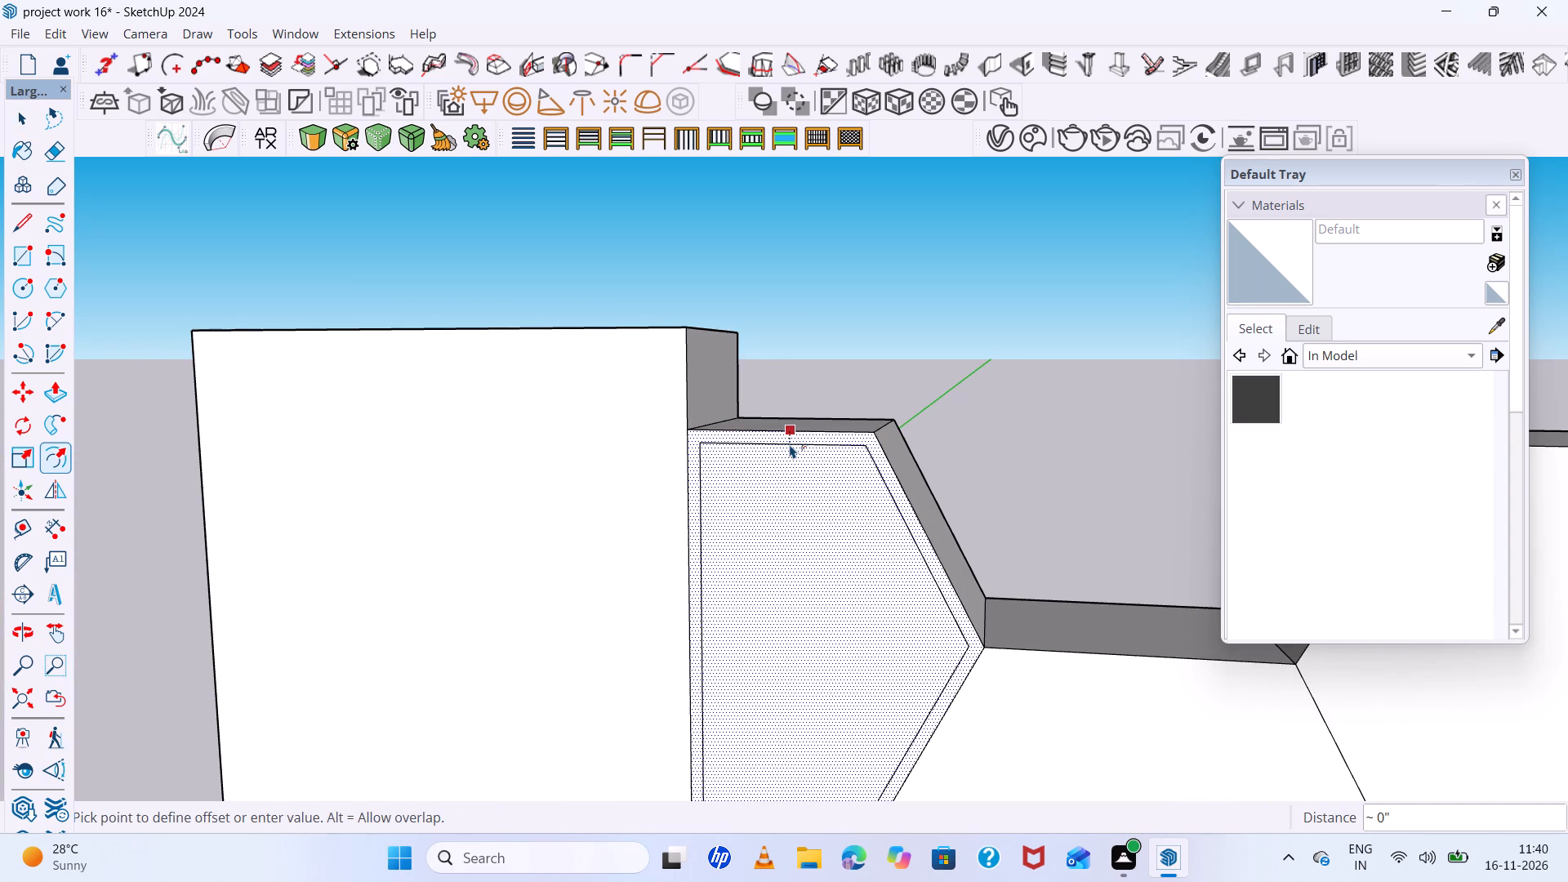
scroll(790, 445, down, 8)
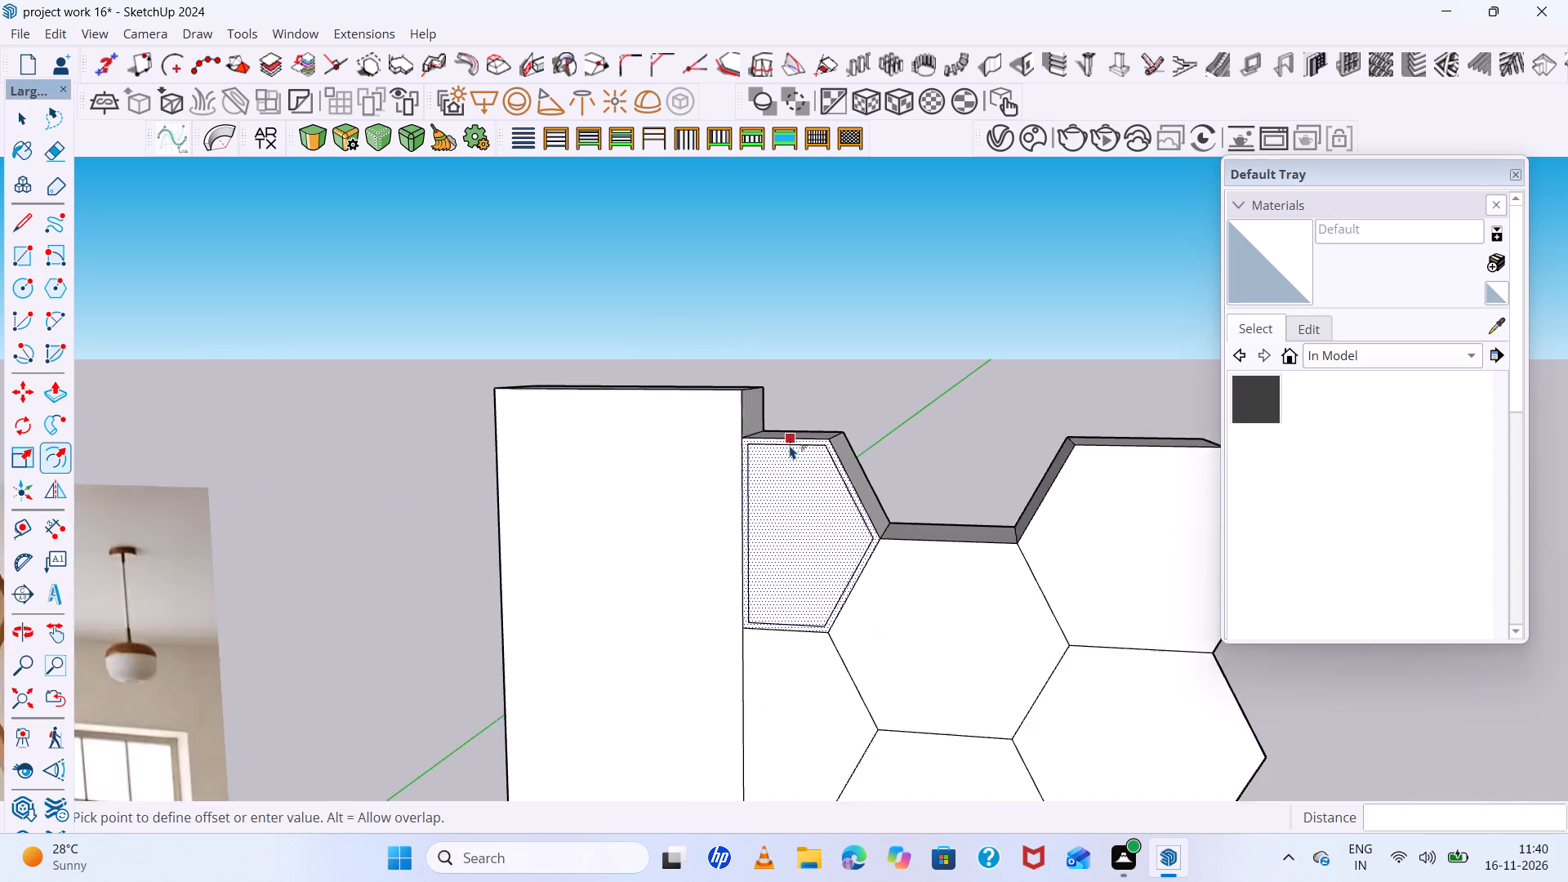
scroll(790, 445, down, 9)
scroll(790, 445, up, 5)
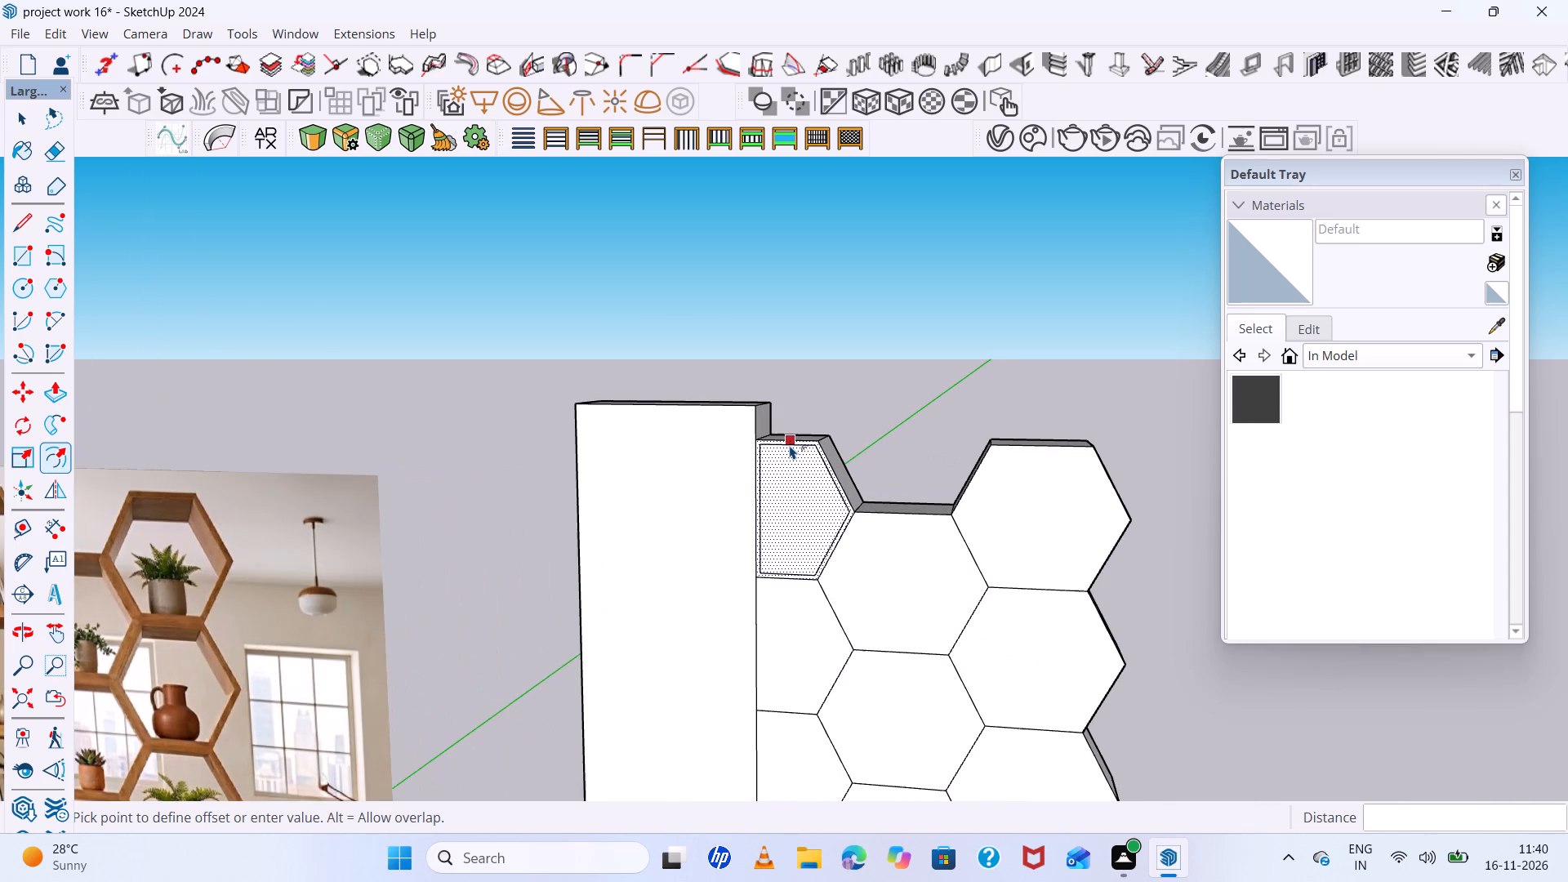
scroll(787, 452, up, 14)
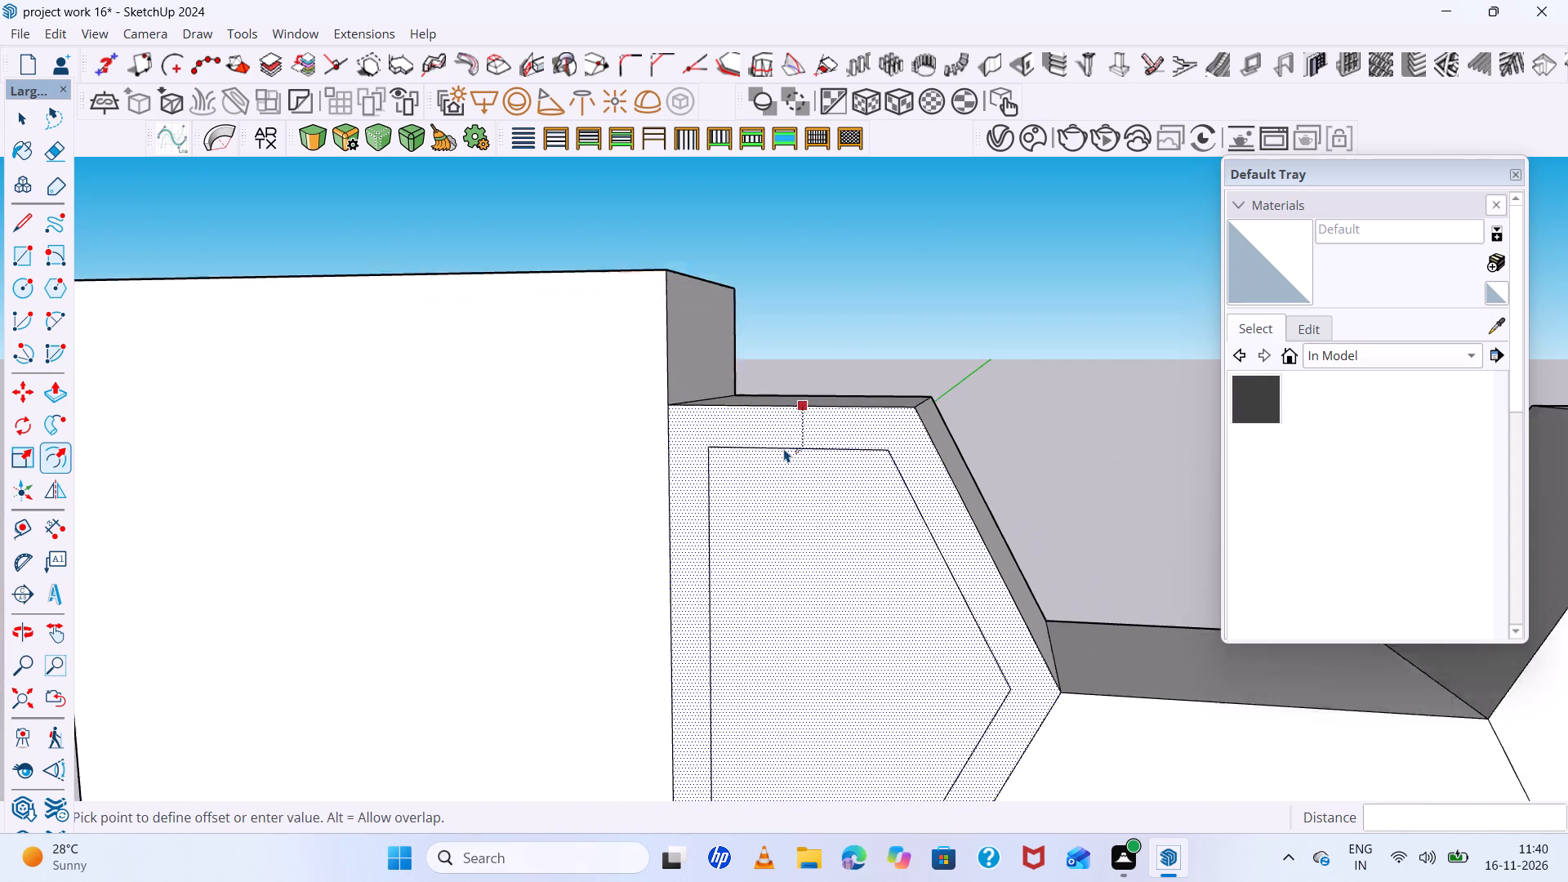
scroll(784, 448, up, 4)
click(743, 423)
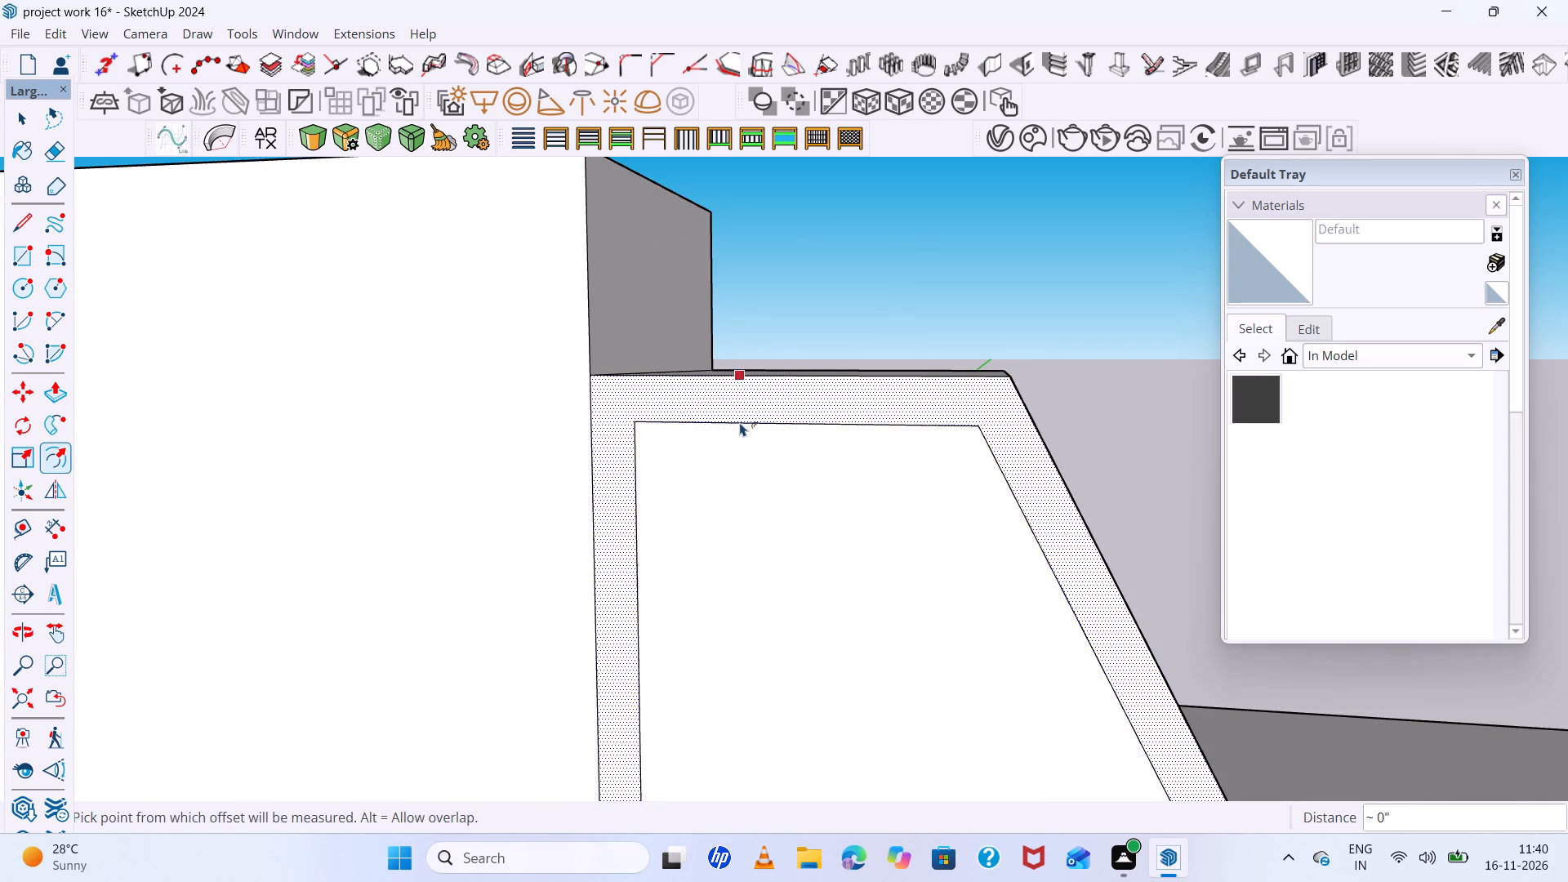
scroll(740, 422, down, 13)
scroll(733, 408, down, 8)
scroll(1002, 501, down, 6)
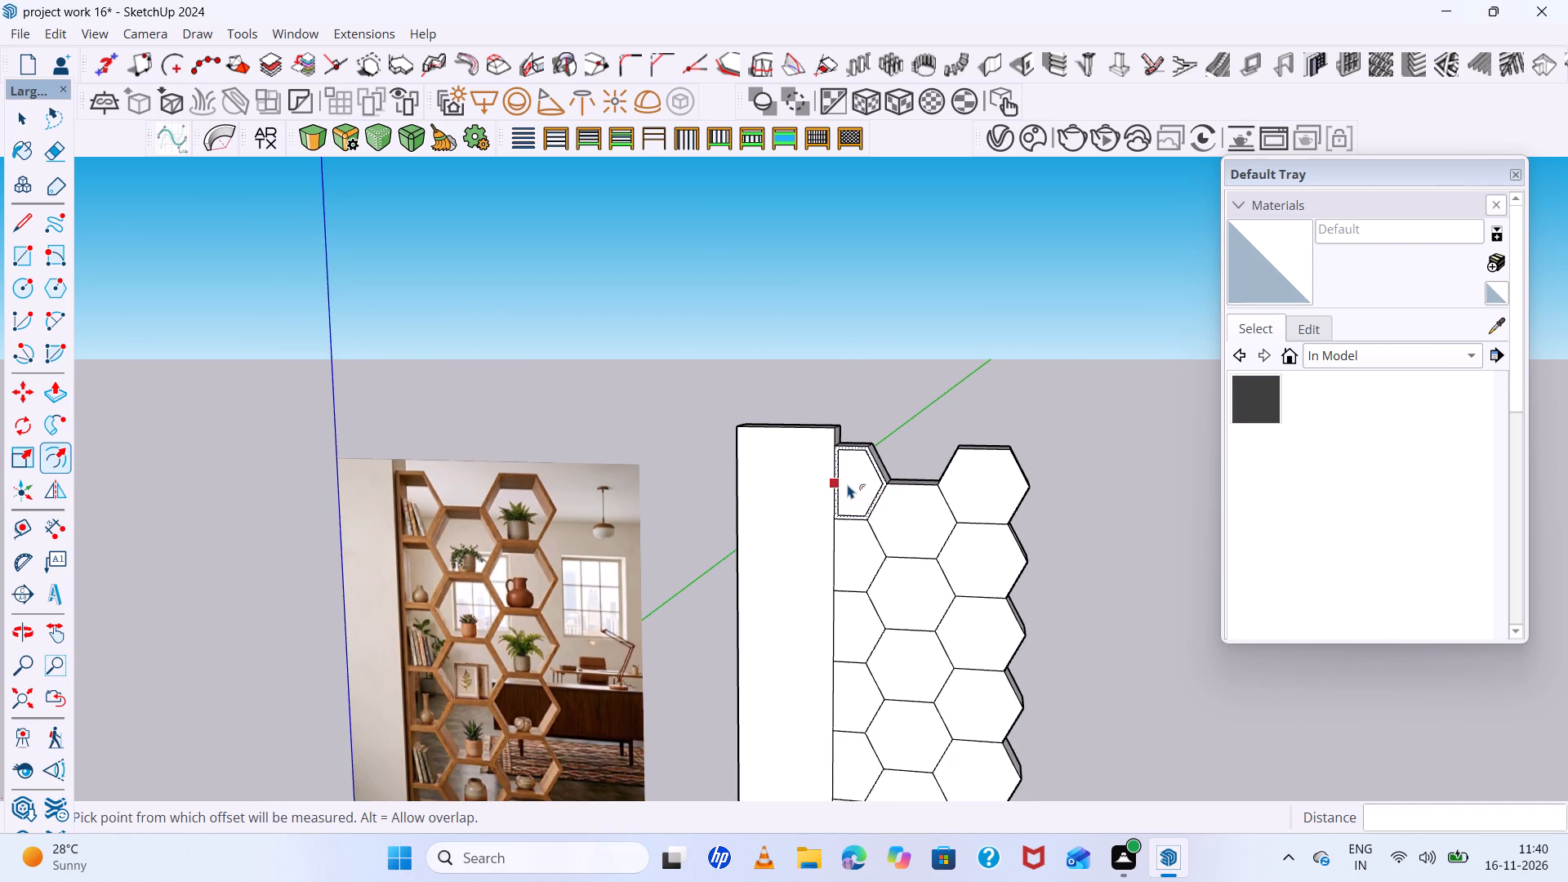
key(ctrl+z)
Offset the top half-hexagon face's outline inward from its edge along the side panel to form a thin, even frame.
scroll(846, 483, up, 12)
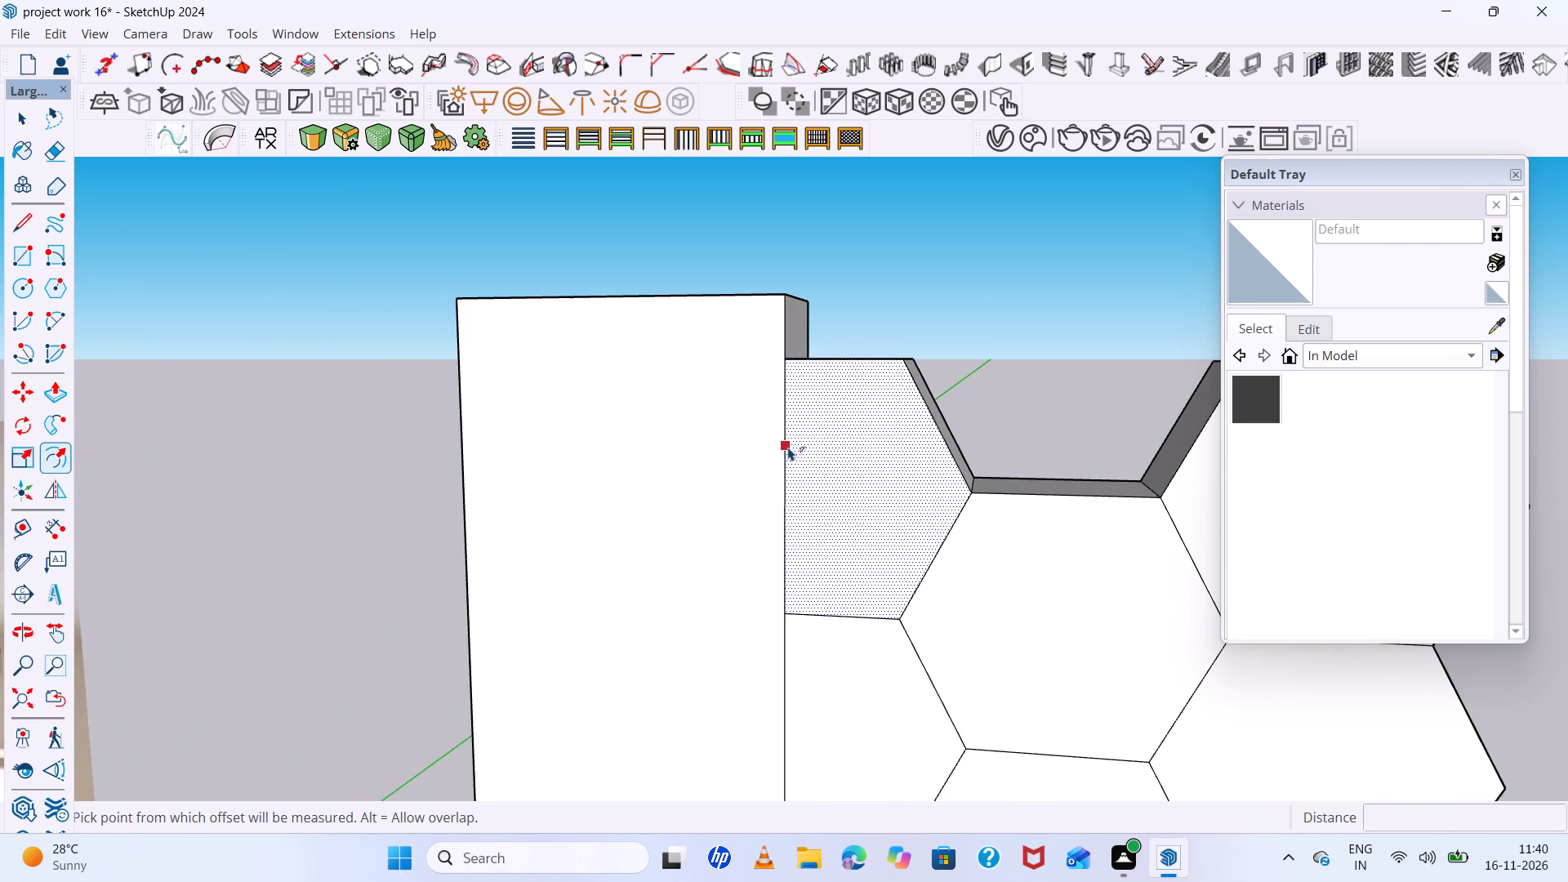
click(788, 447)
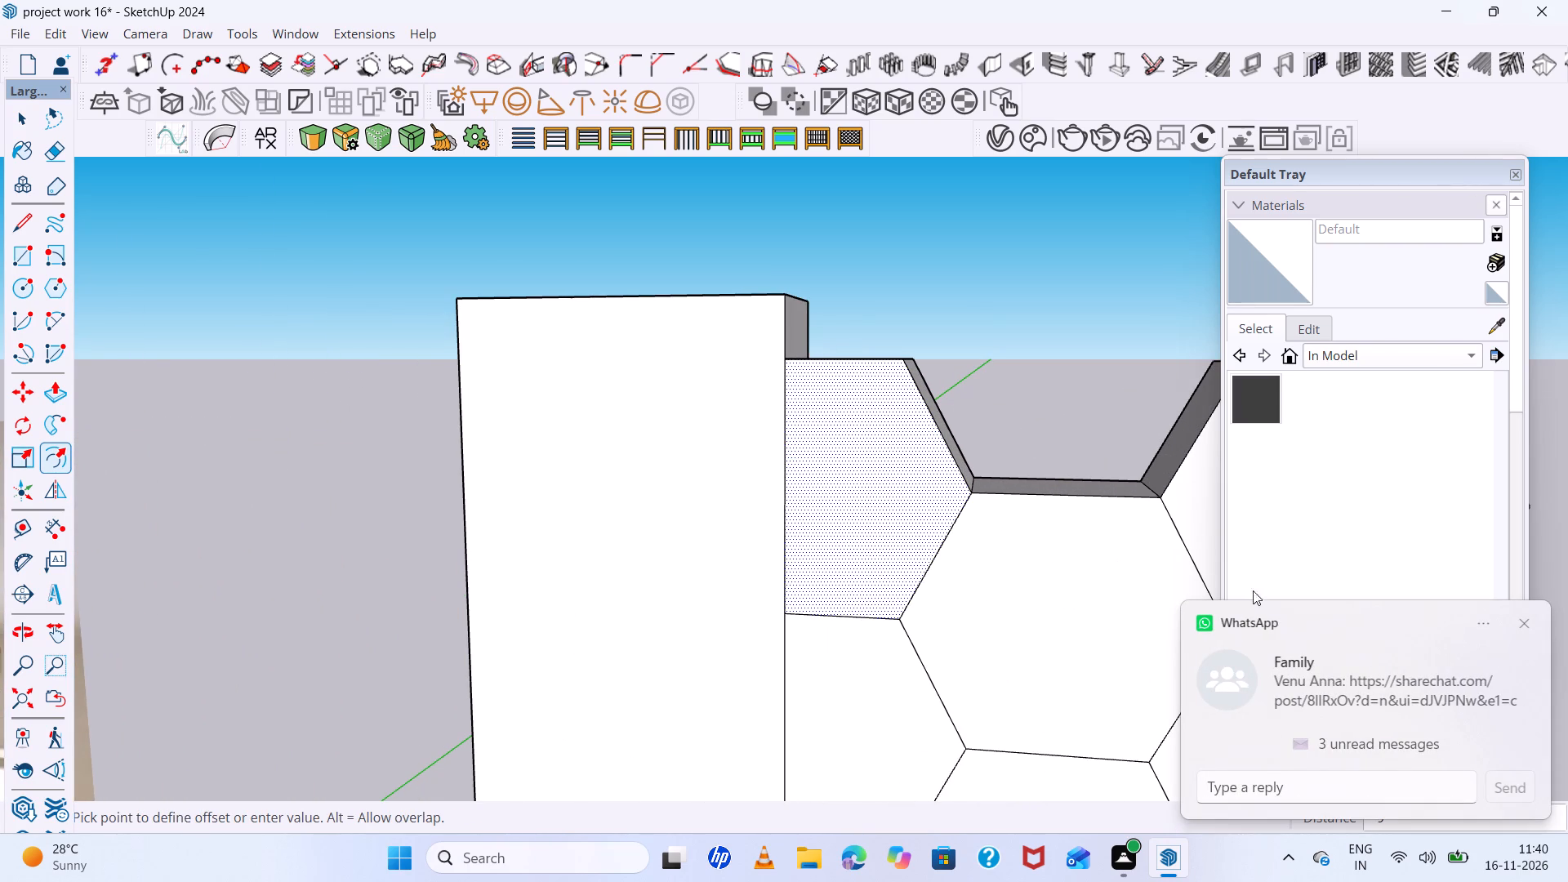
click(1523, 620)
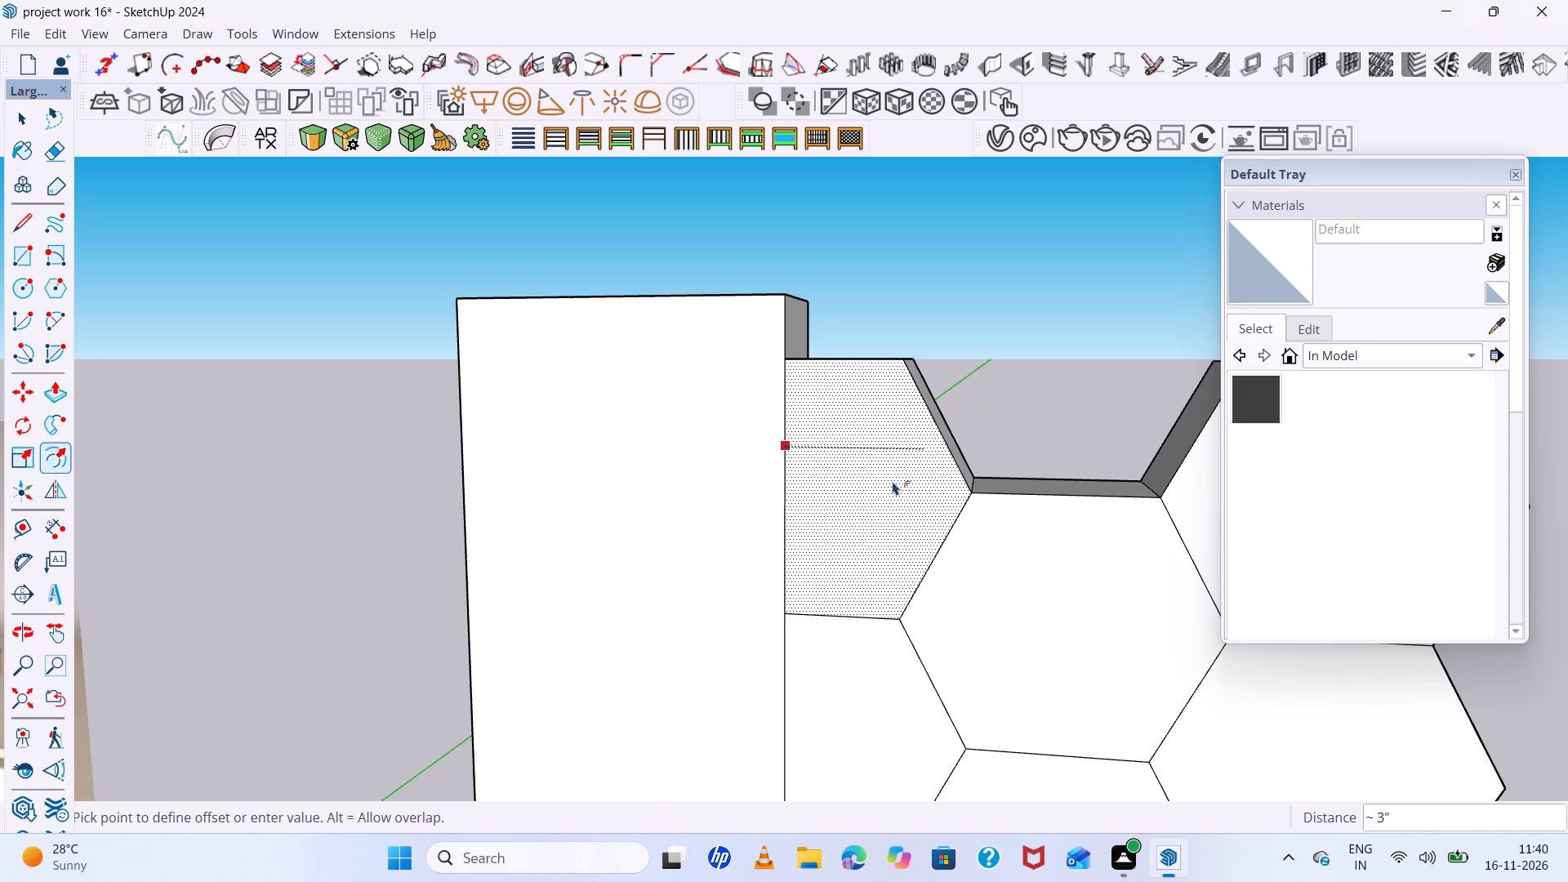
scroll(808, 461, down, 3)
scroll(797, 463, up, 4)
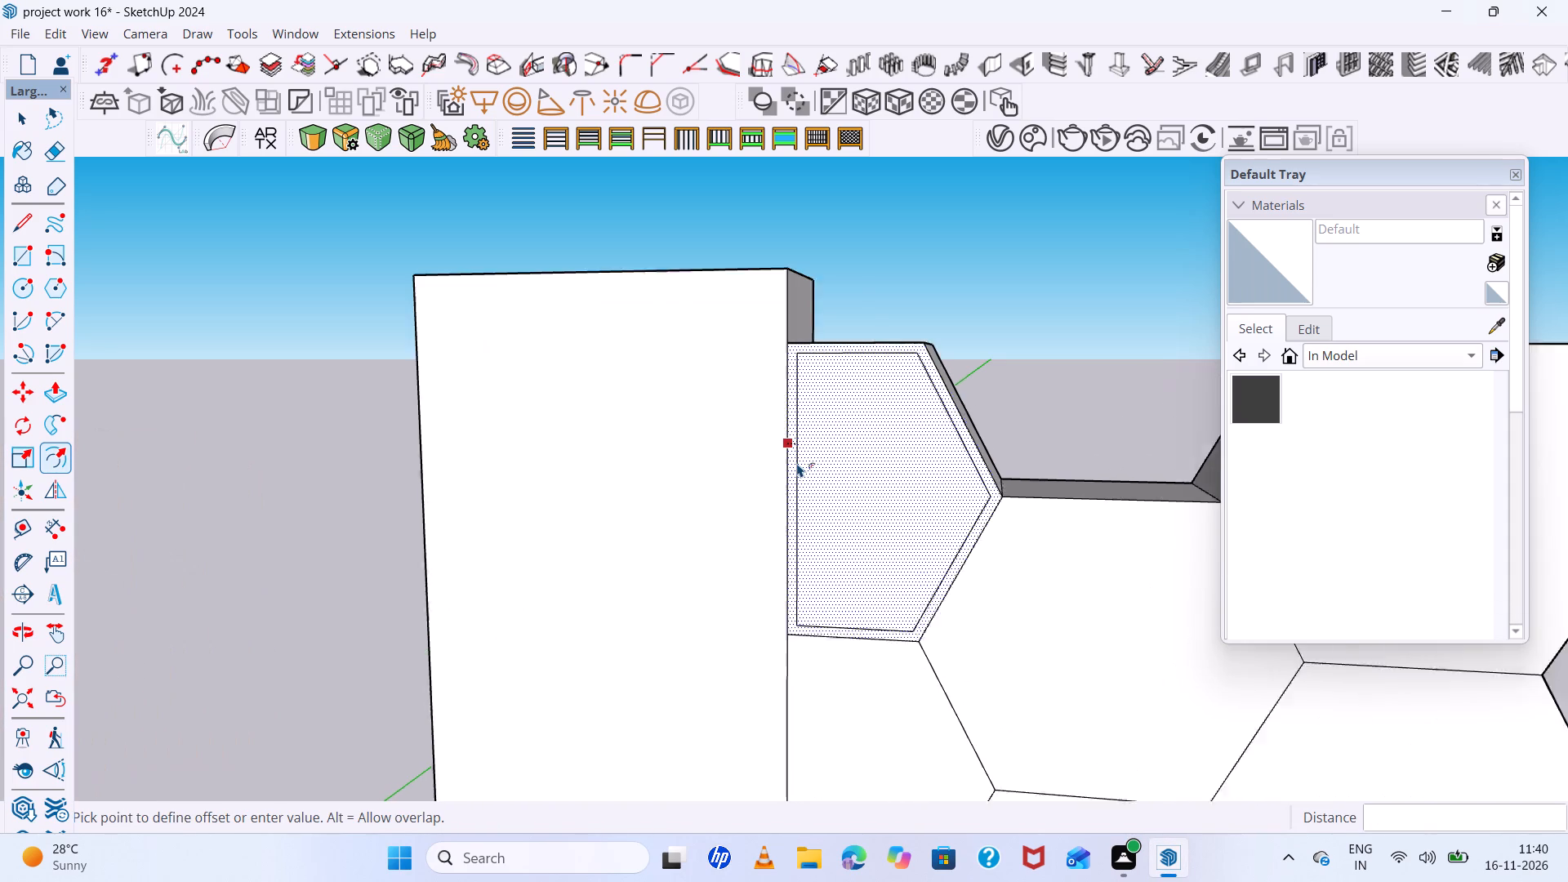
scroll(797, 463, up, 1)
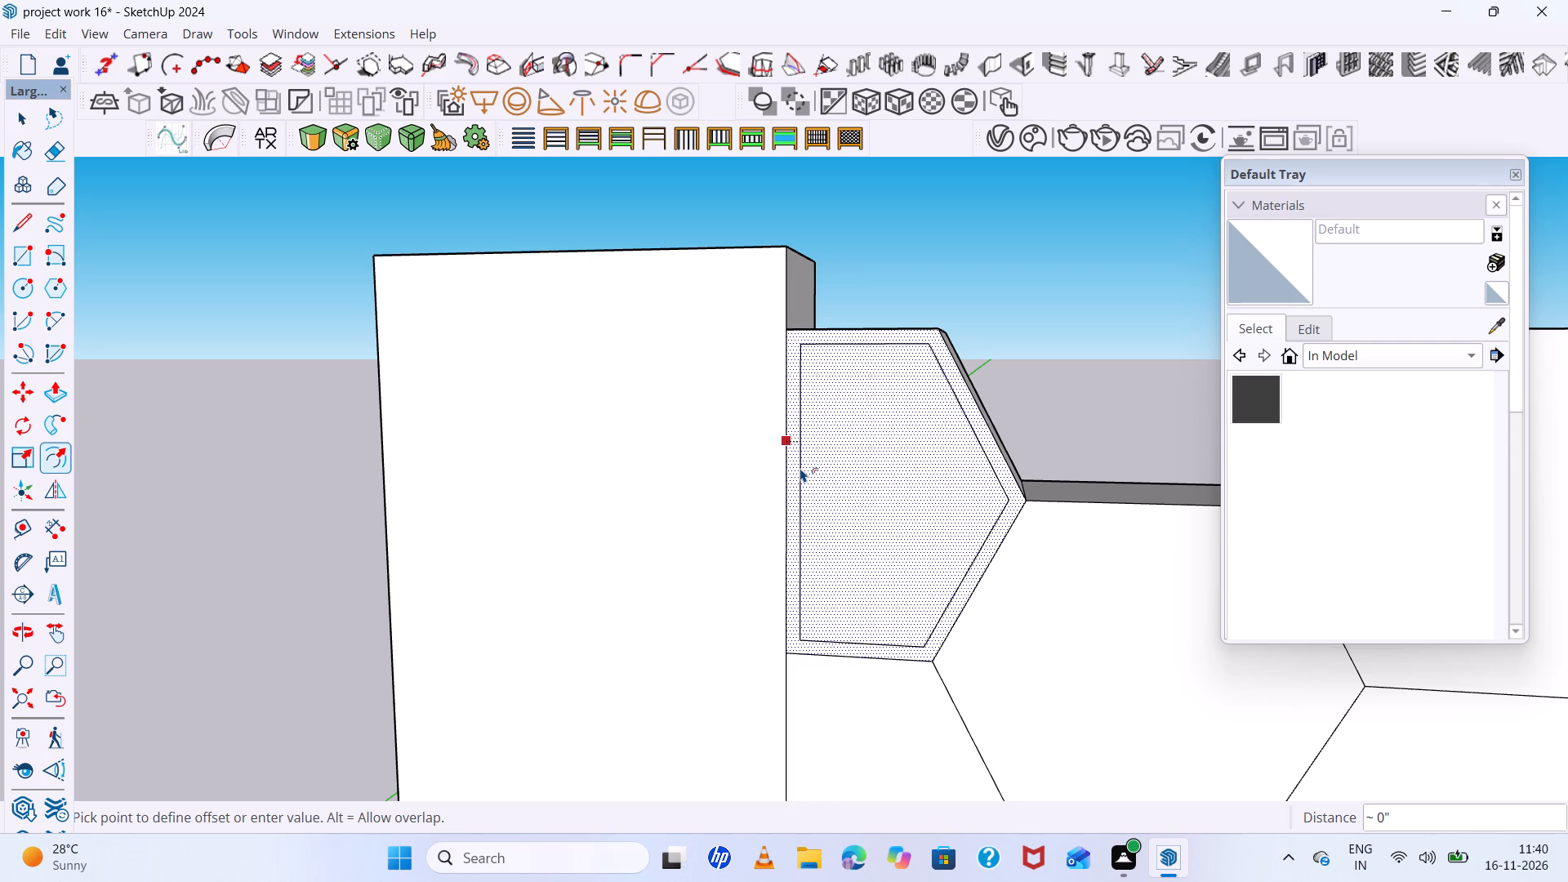
click(801, 468)
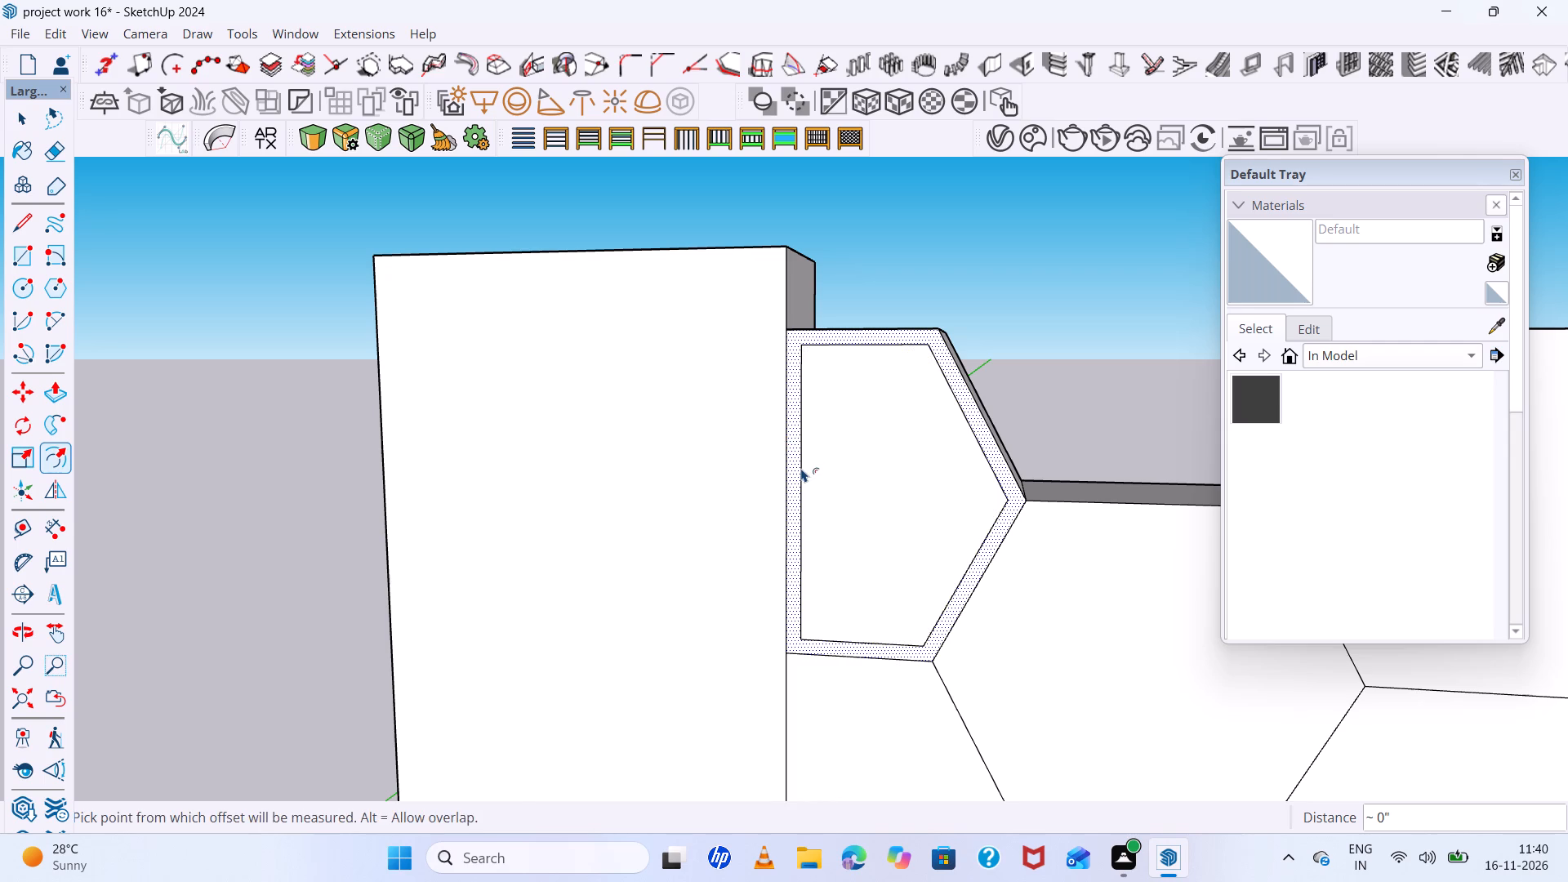
Measure the top half-hexagon frame's width from its inner lower corner to the side panel's edge.
key(space)
scroll(801, 468, down, 6)
scroll(876, 481, up, 5)
click(886, 483)
scroll(821, 486, down, 7)
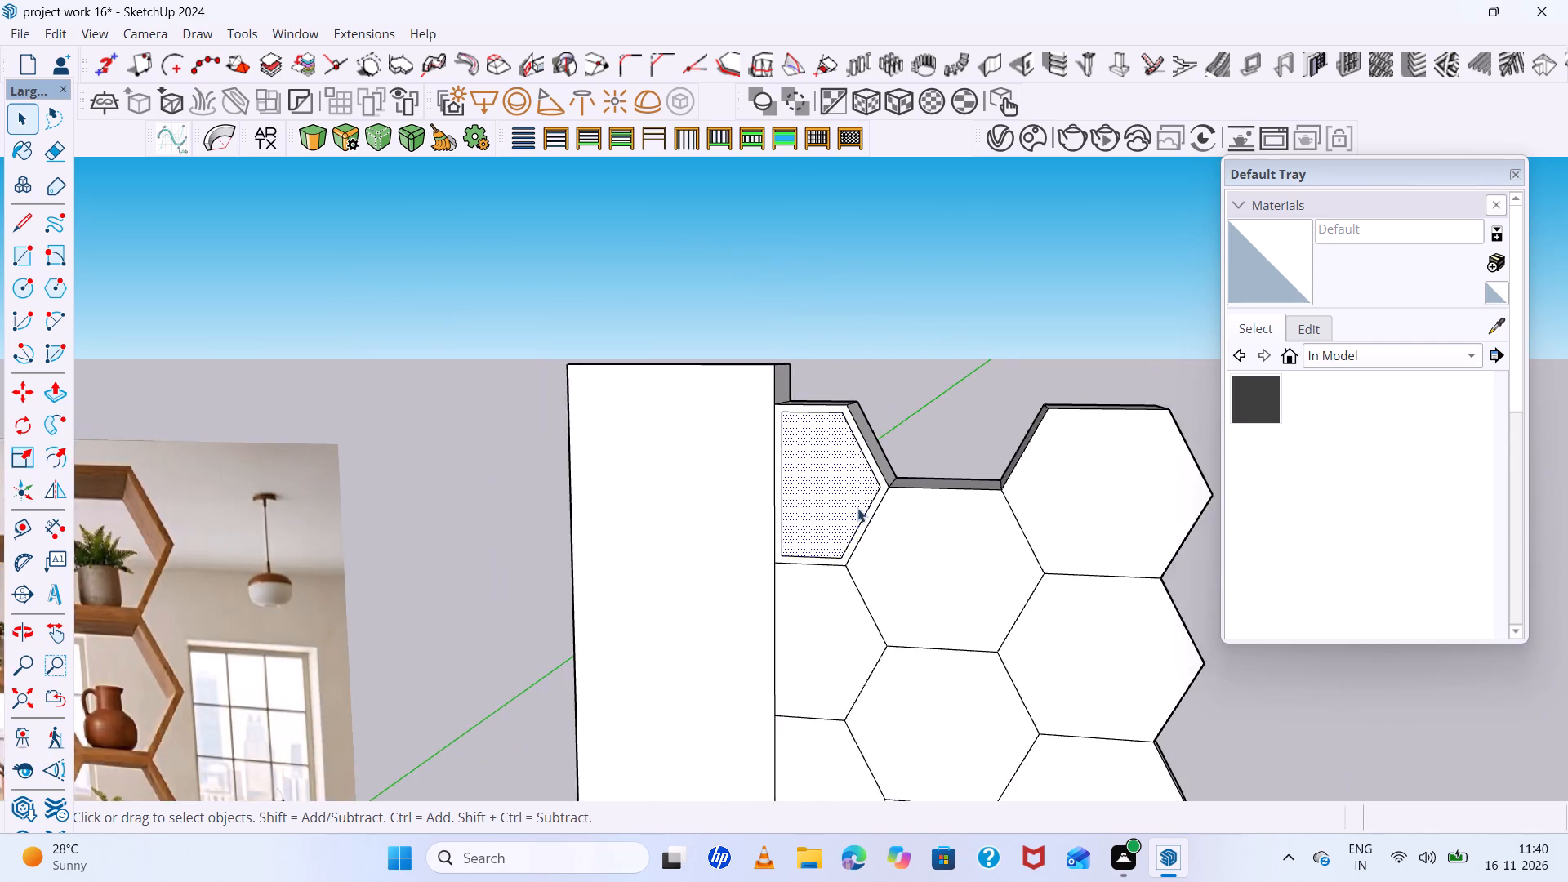
scroll(857, 508, down, 6)
scroll(869, 519, up, 12)
scroll(522, 583, down, 1)
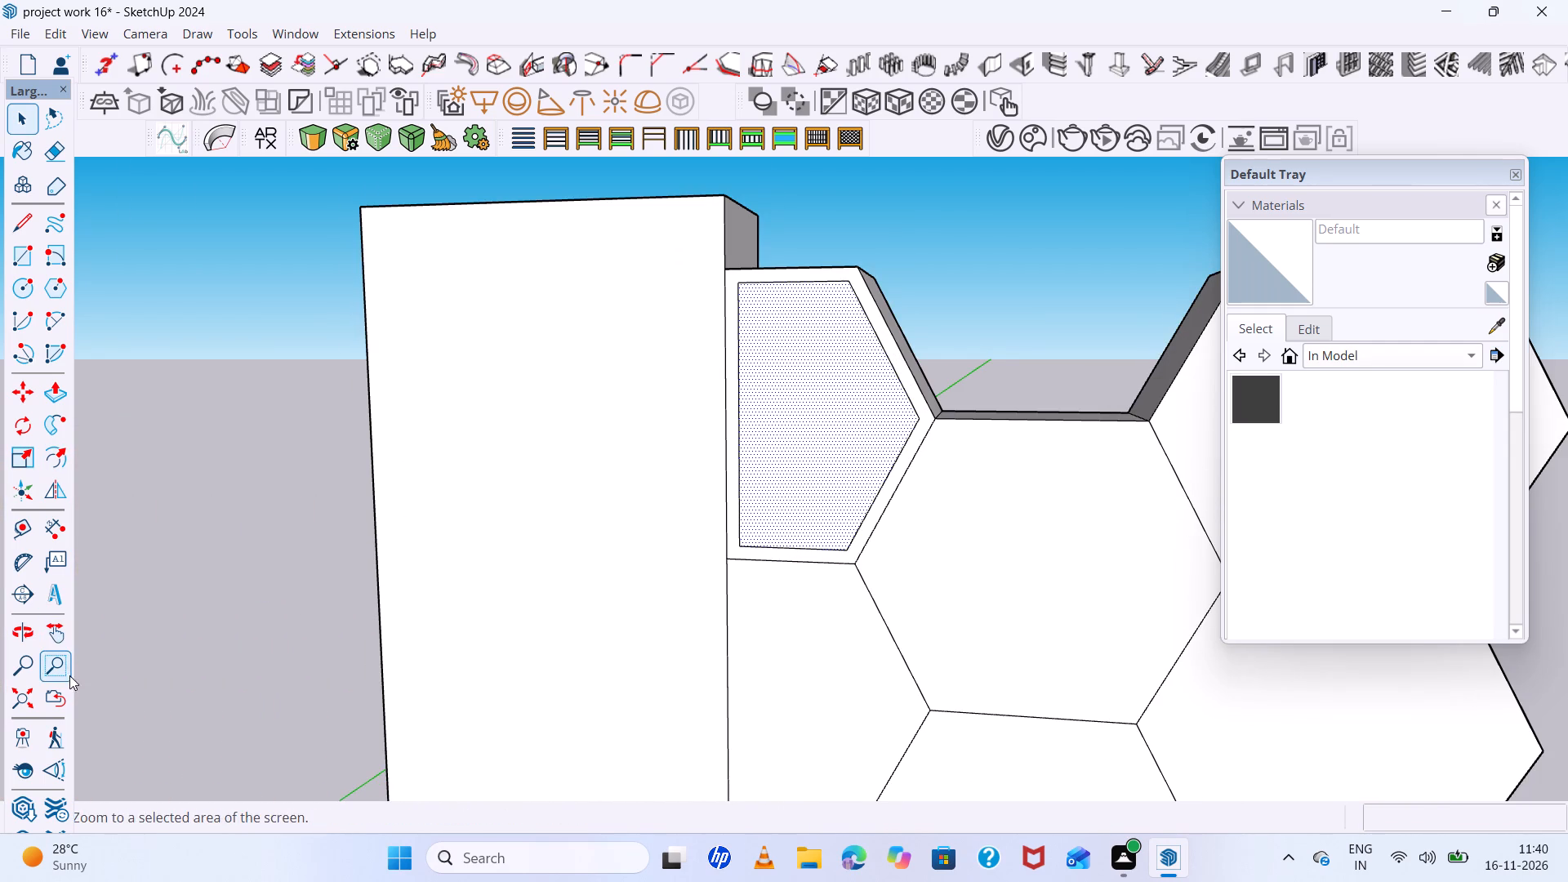
click(57, 515)
scroll(754, 569, up, 13)
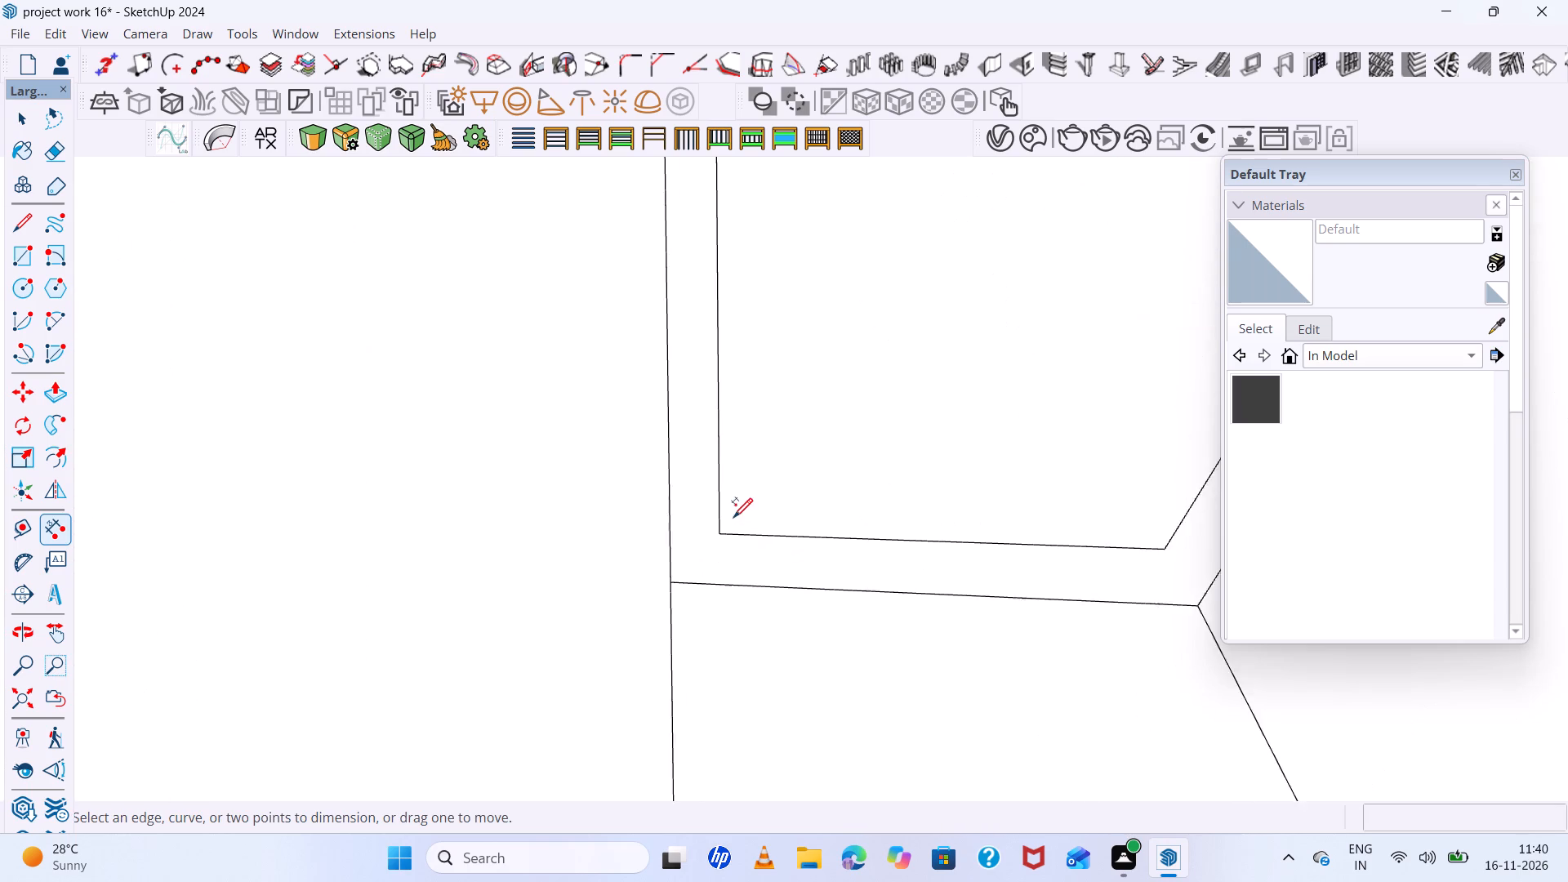
scroll(733, 516, up, 5)
click(716, 541)
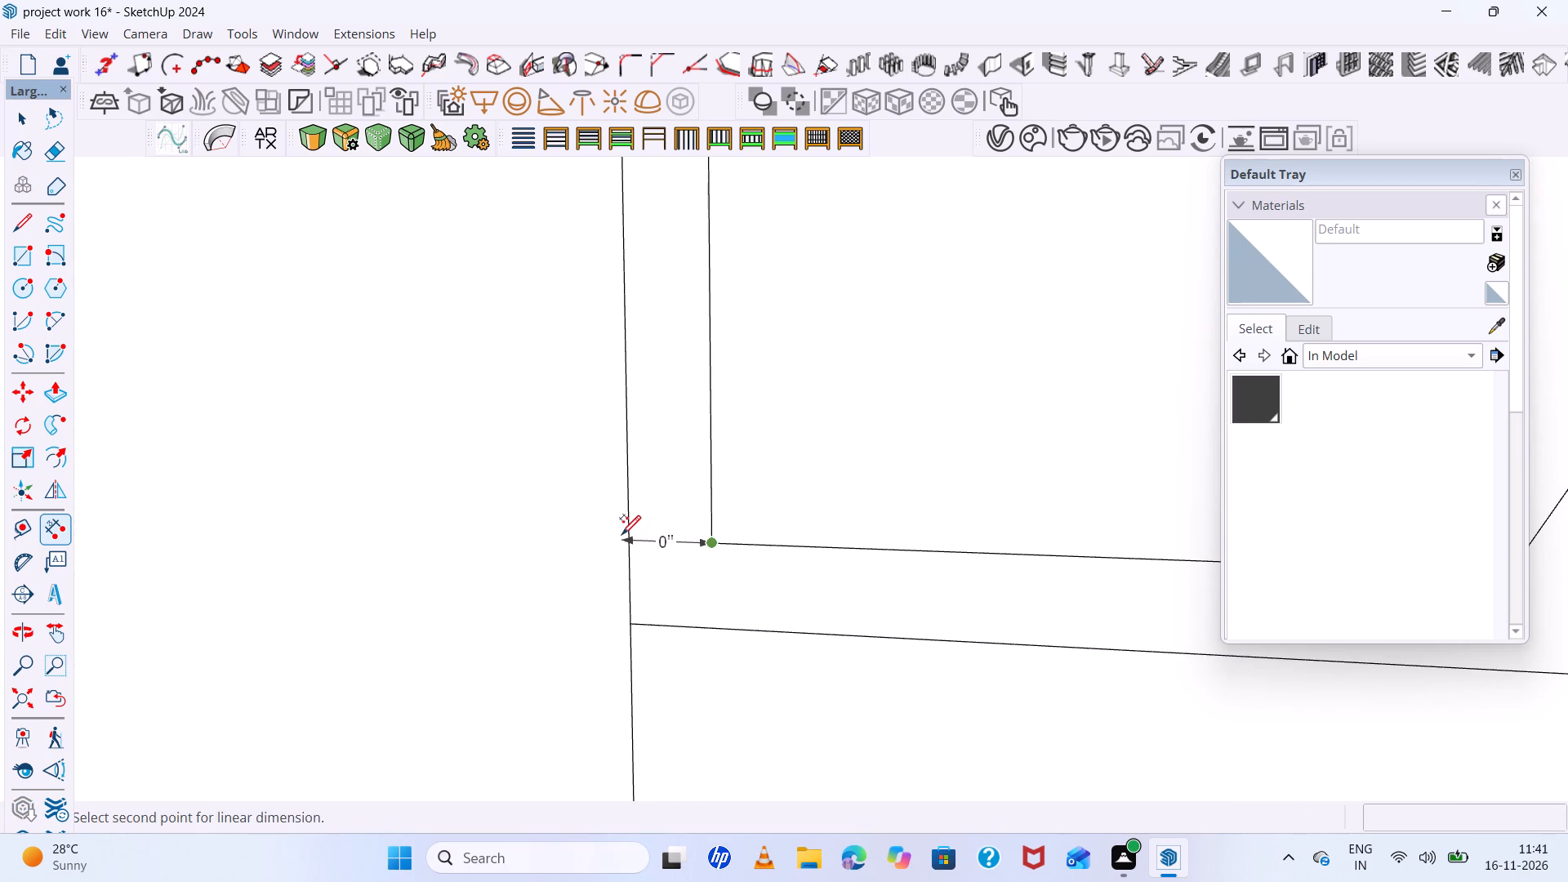
key(space)
Offset the second half-hexagon face from the top, beside the side panel, inward to form a thin frame matching the first.
scroll(621, 533, down, 7)
scroll(739, 538, down, 19)
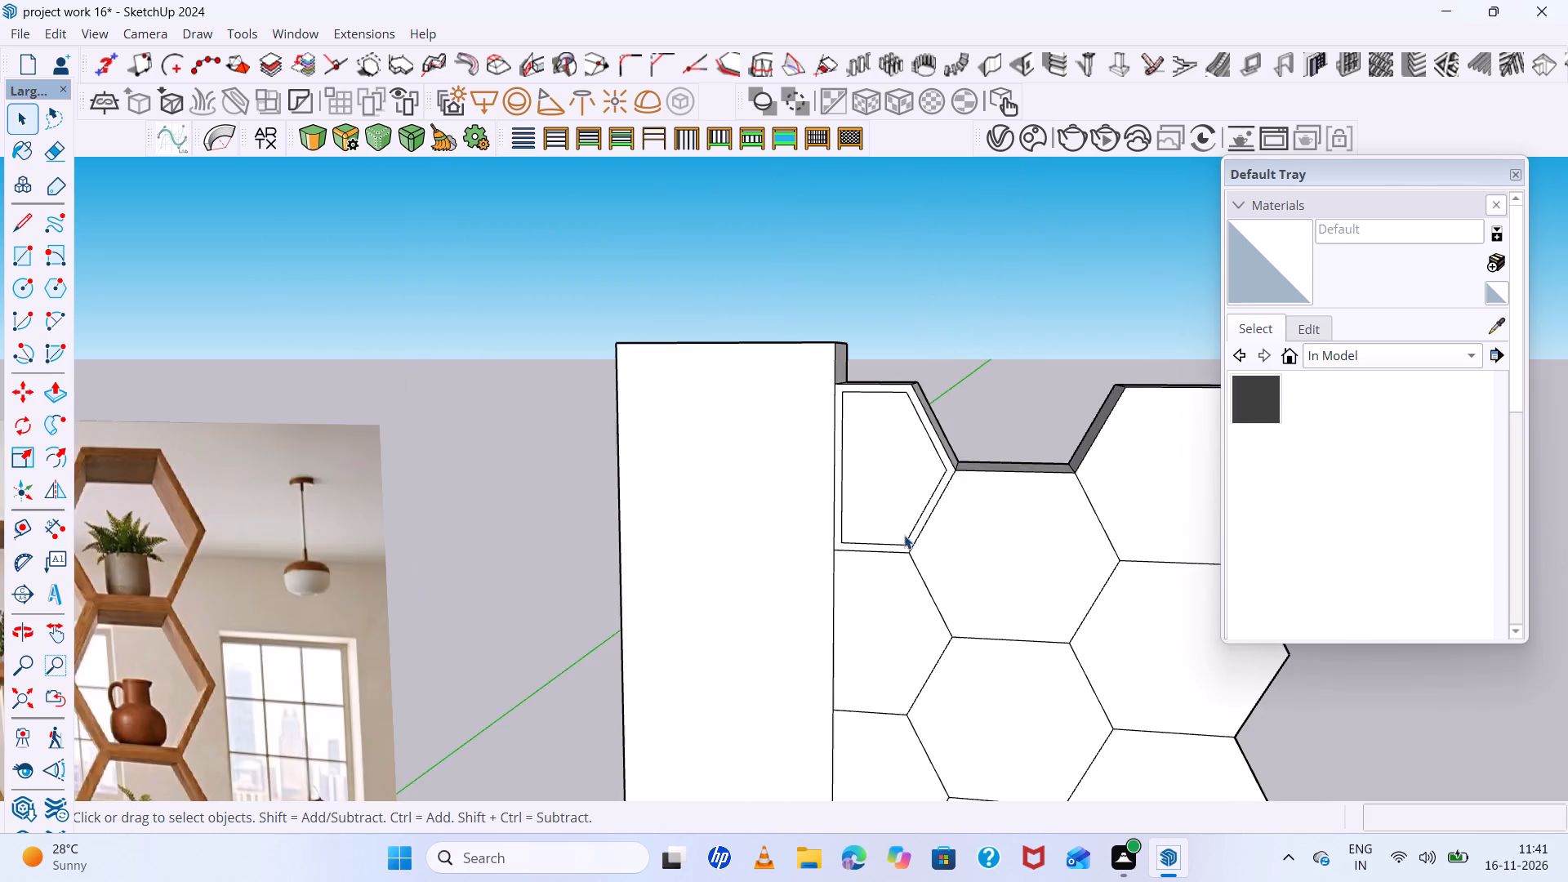
scroll(907, 527, down, 6)
scroll(855, 699, up, 10)
click(914, 528)
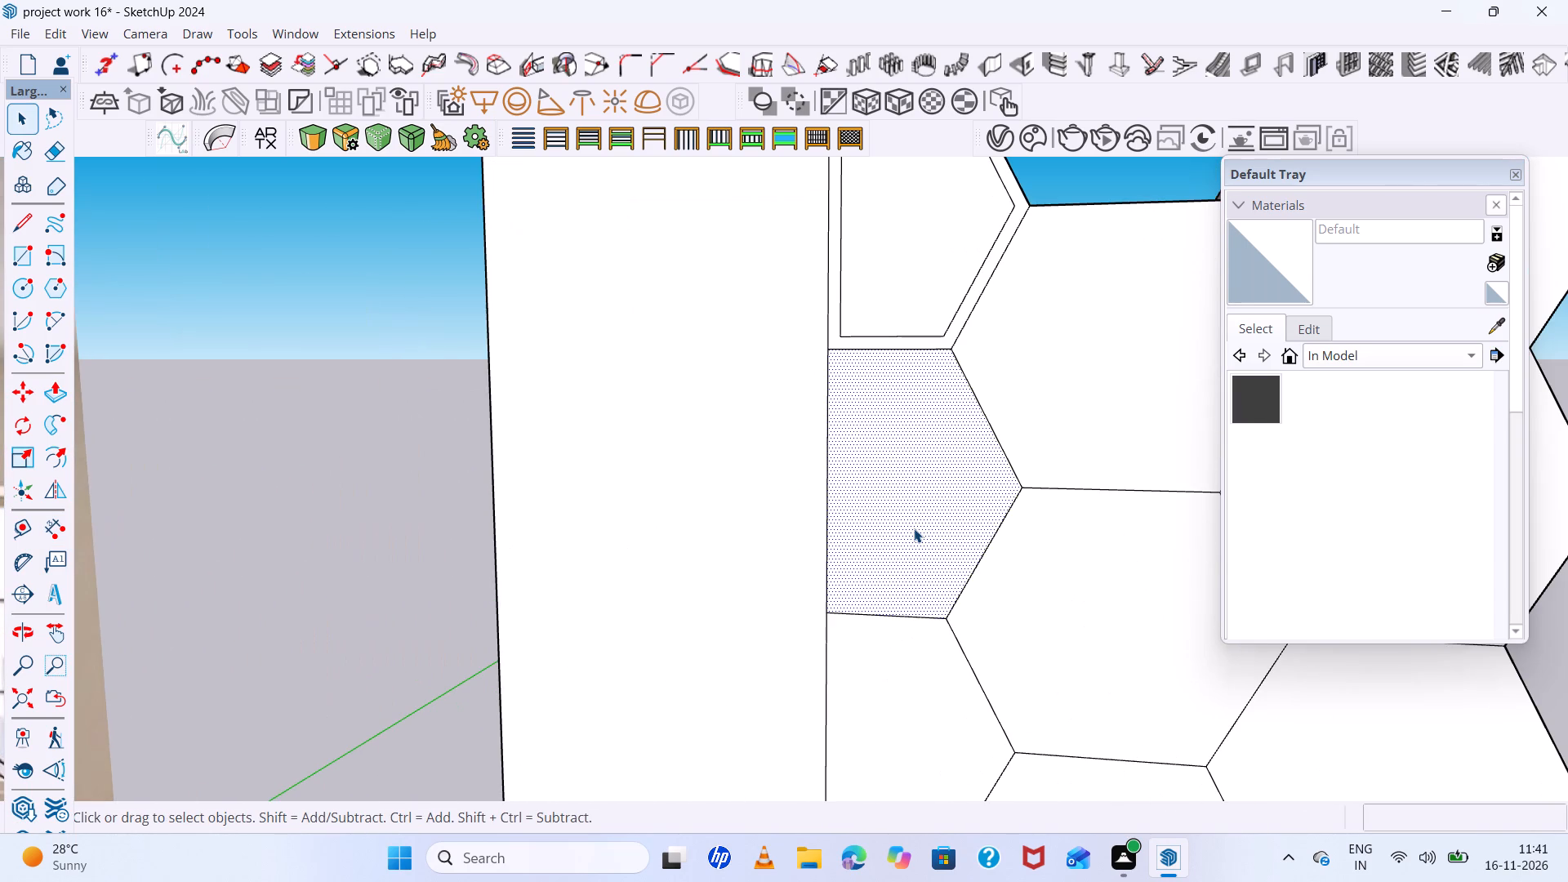
key(f)
click(1019, 491)
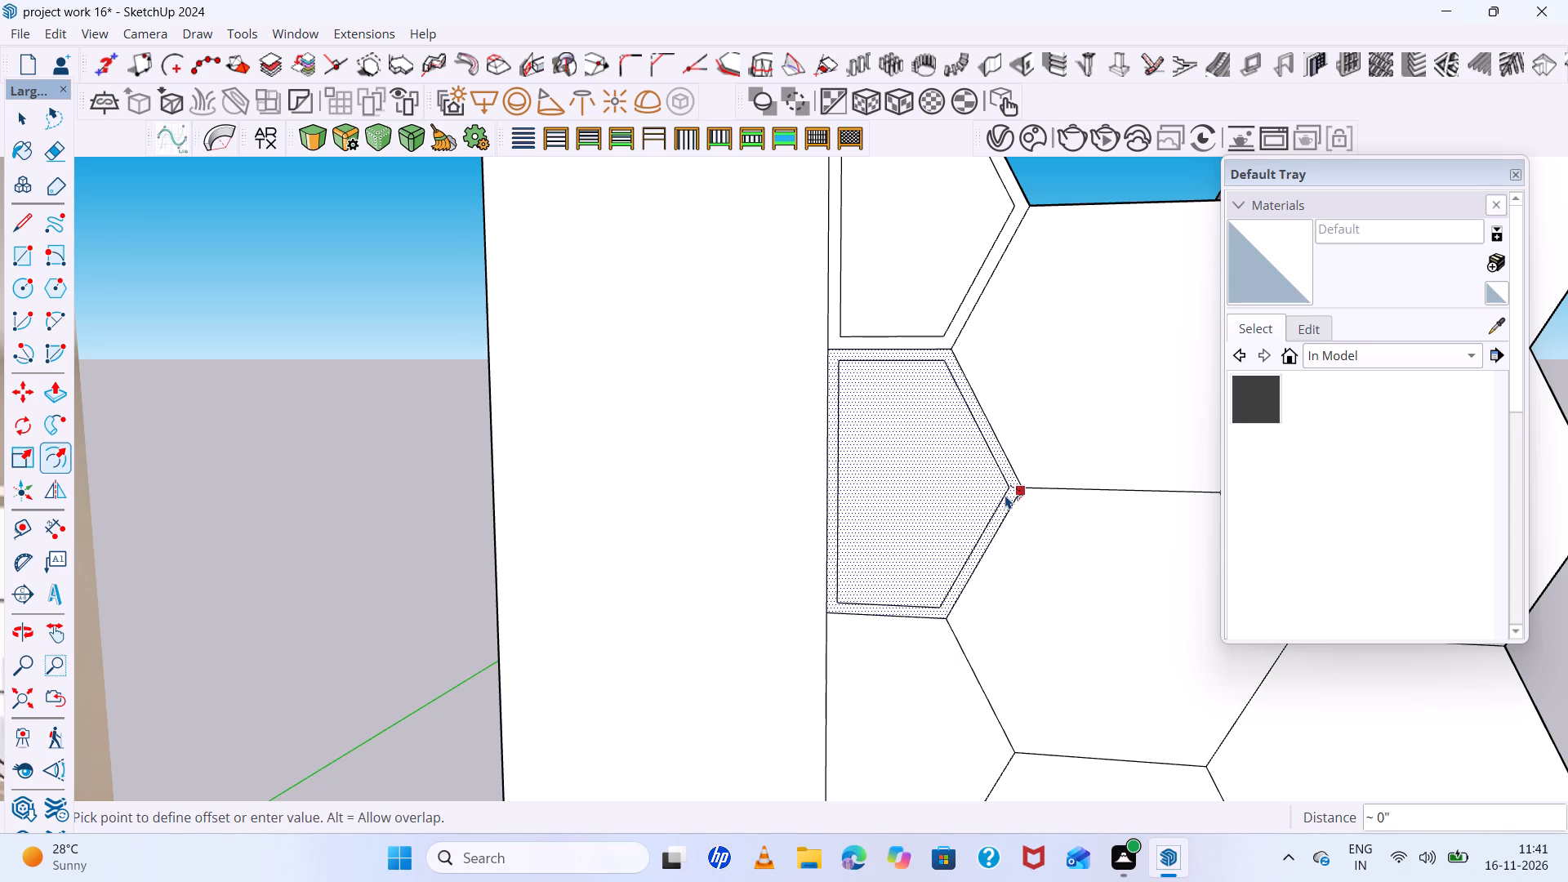
click(1005, 495)
scroll(929, 510, down, 6)
key(space)
Offset the third half-hexagon face beside the side panel inward from its outer corner to form a matching thin frame.
scroll(928, 510, down, 8)
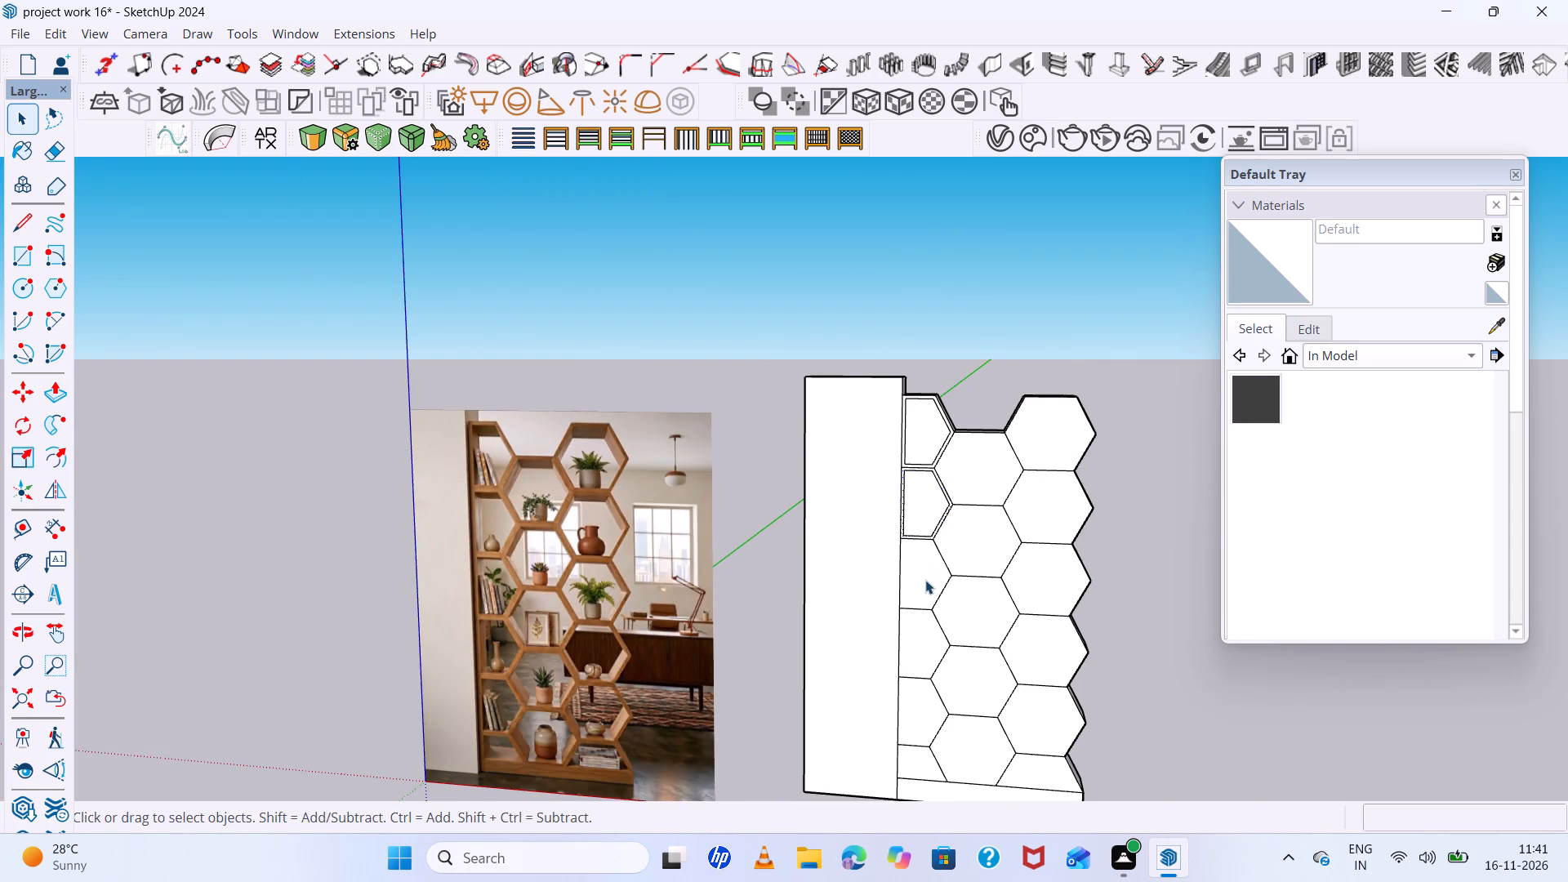
scroll(926, 583, up, 6)
click(926, 583)
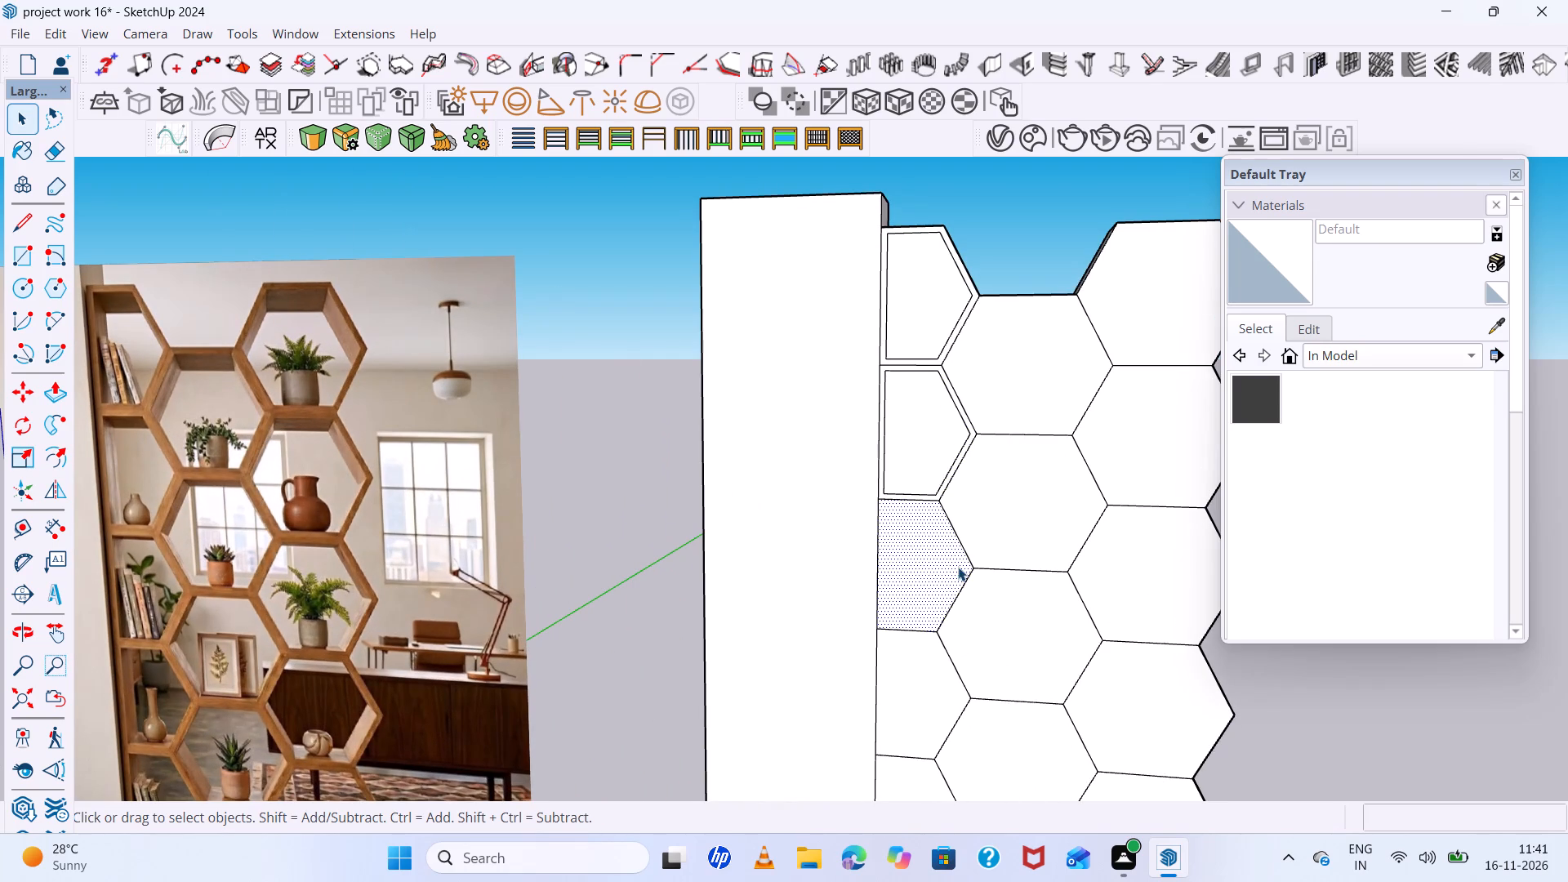
key(f)
scroll(973, 568, up, 9)
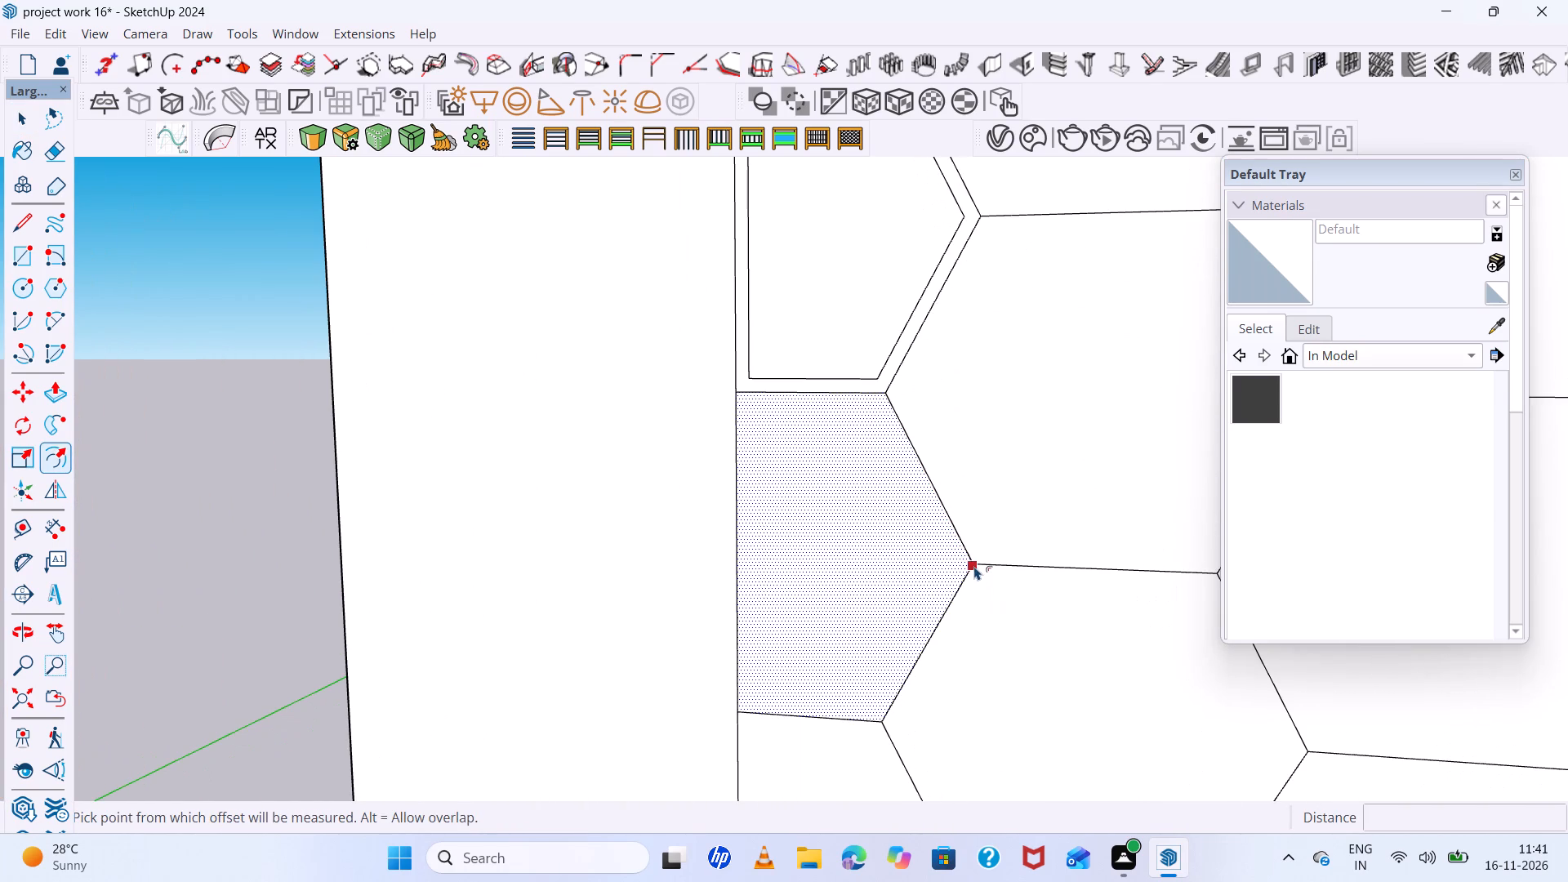
click(973, 565)
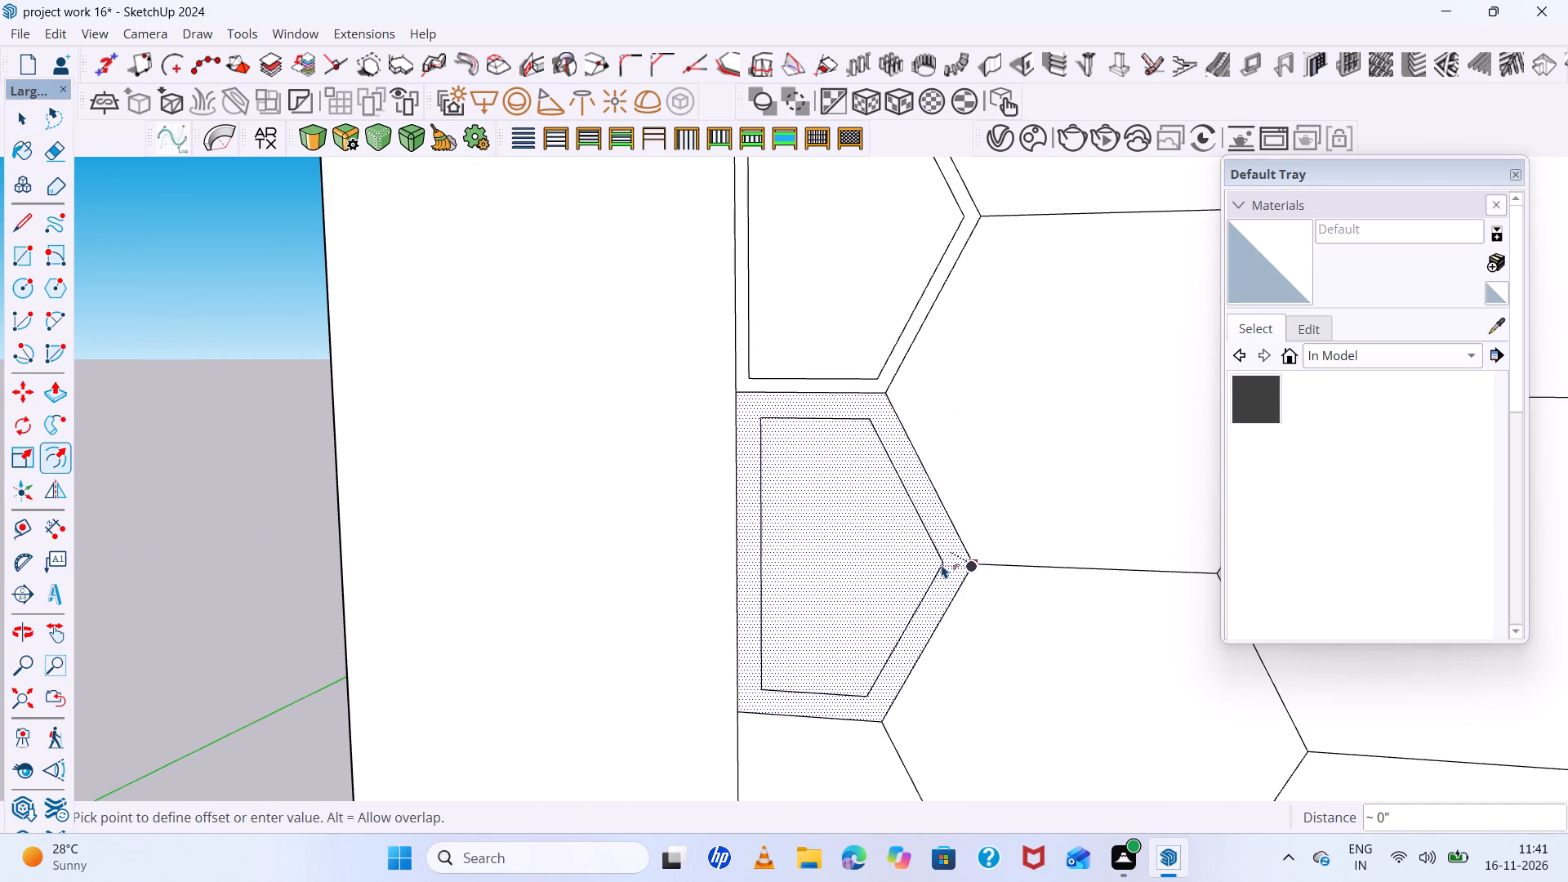
scroll(942, 564, up, 4)
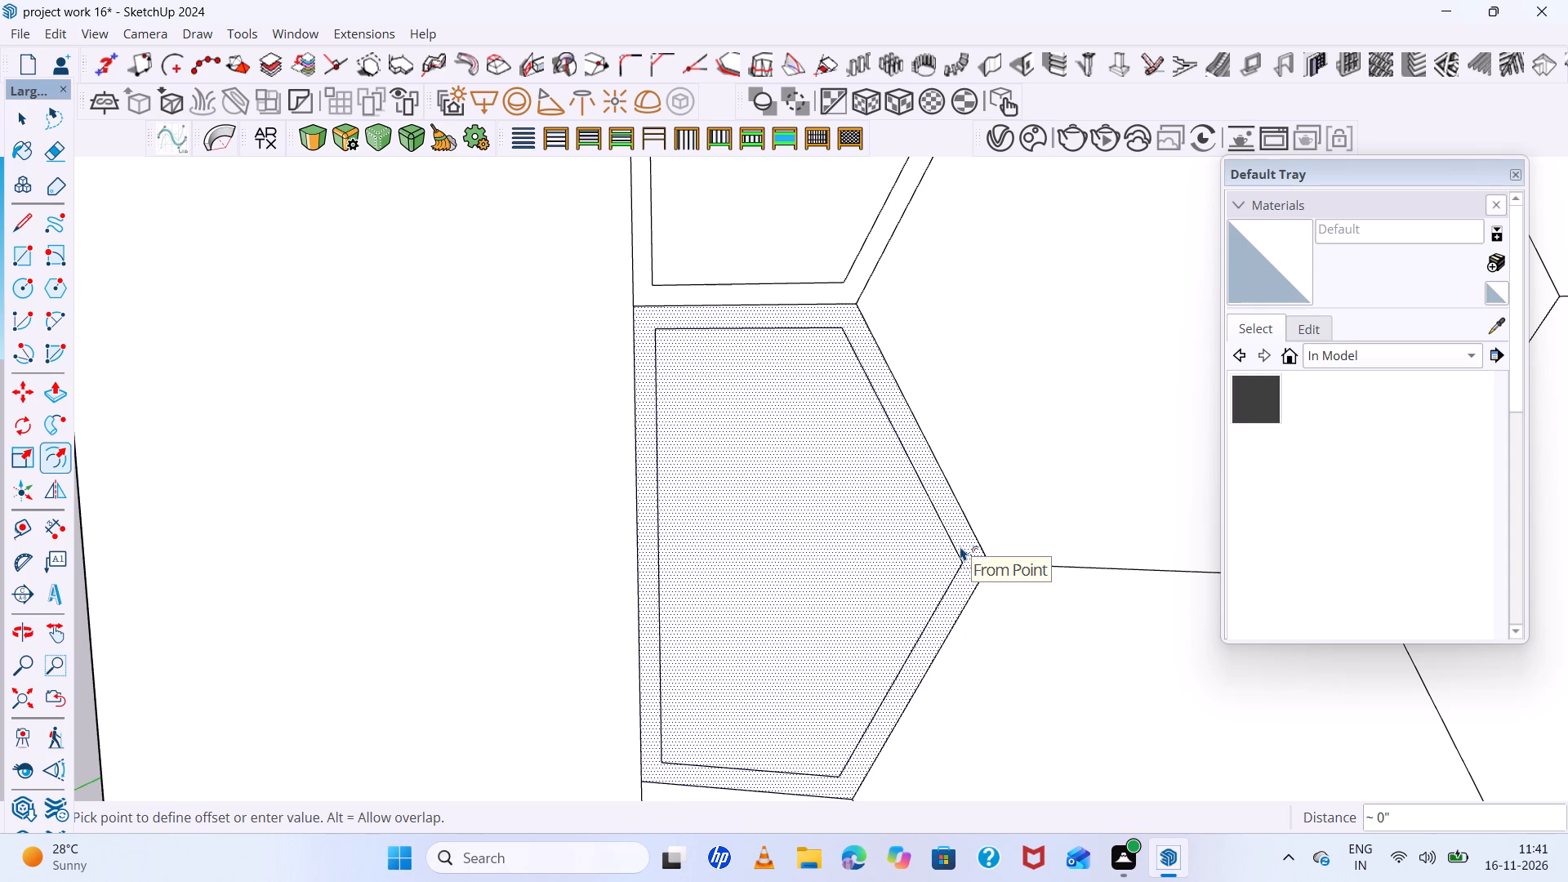
click(960, 546)
key(space)
Offset the fourth half-hexagon face beside the side panel inward from its outer corner to form a matching thin frame.
scroll(915, 546, down, 20)
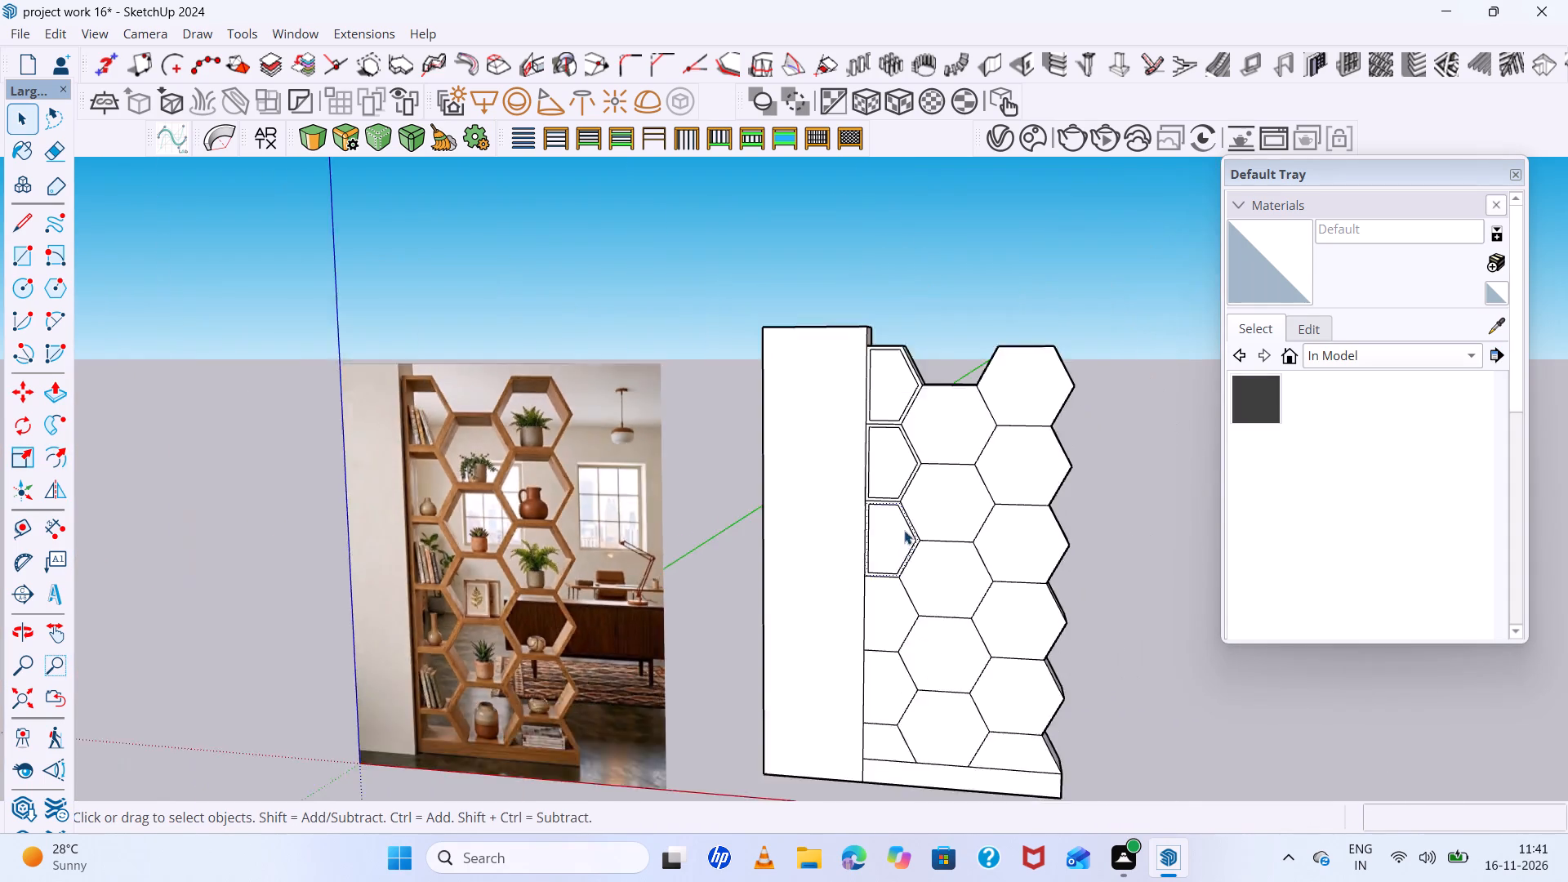
scroll(904, 530, down, 1)
scroll(896, 615, up, 7)
click(896, 618)
key(f)
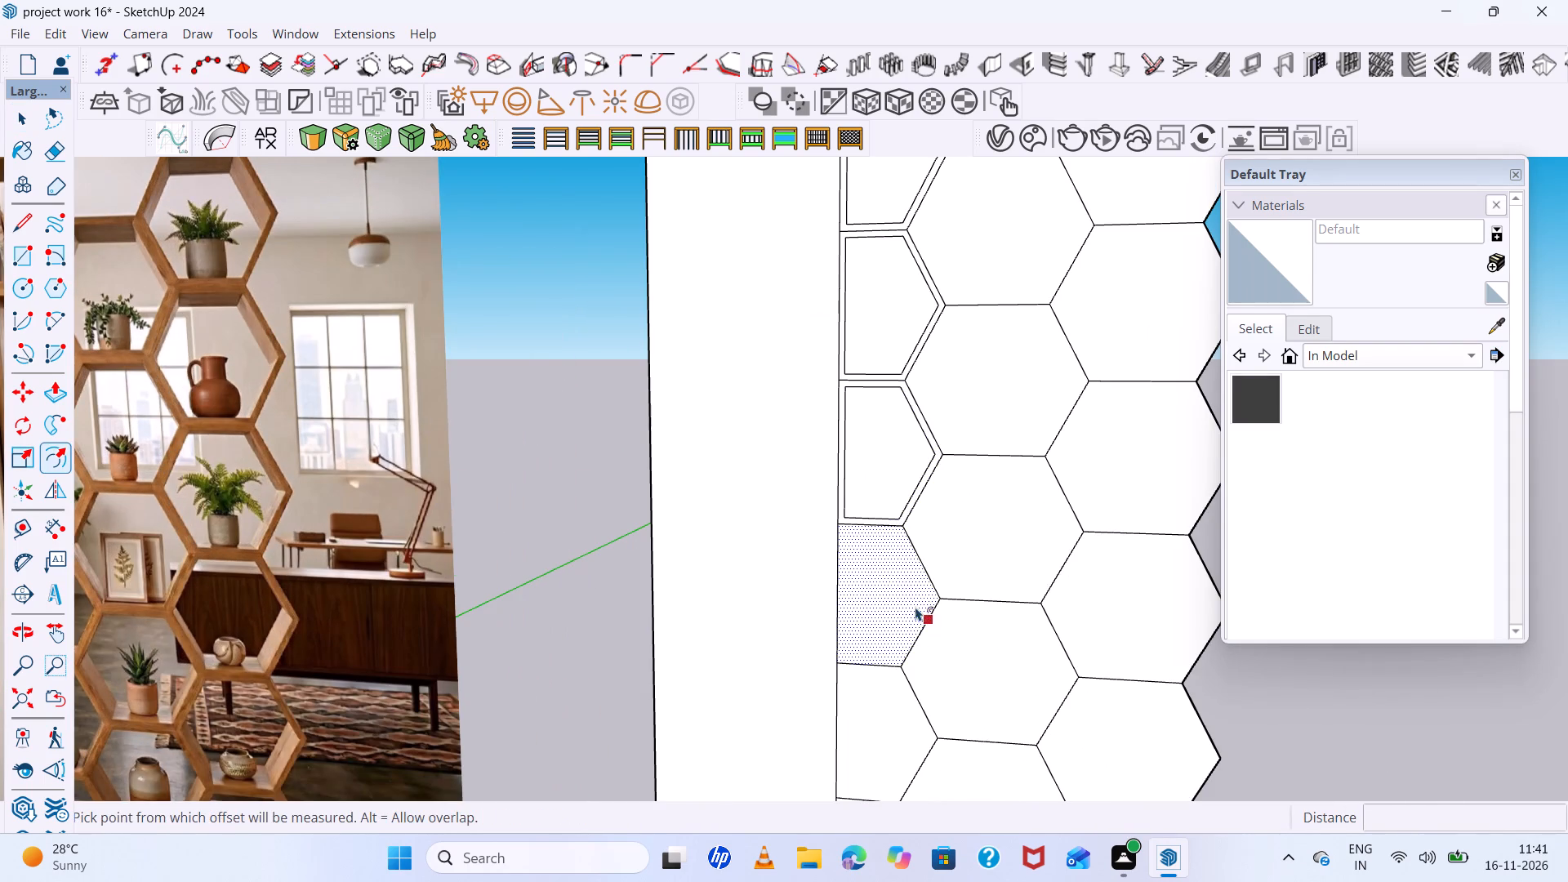
scroll(923, 600, up, 11)
click(955, 607)
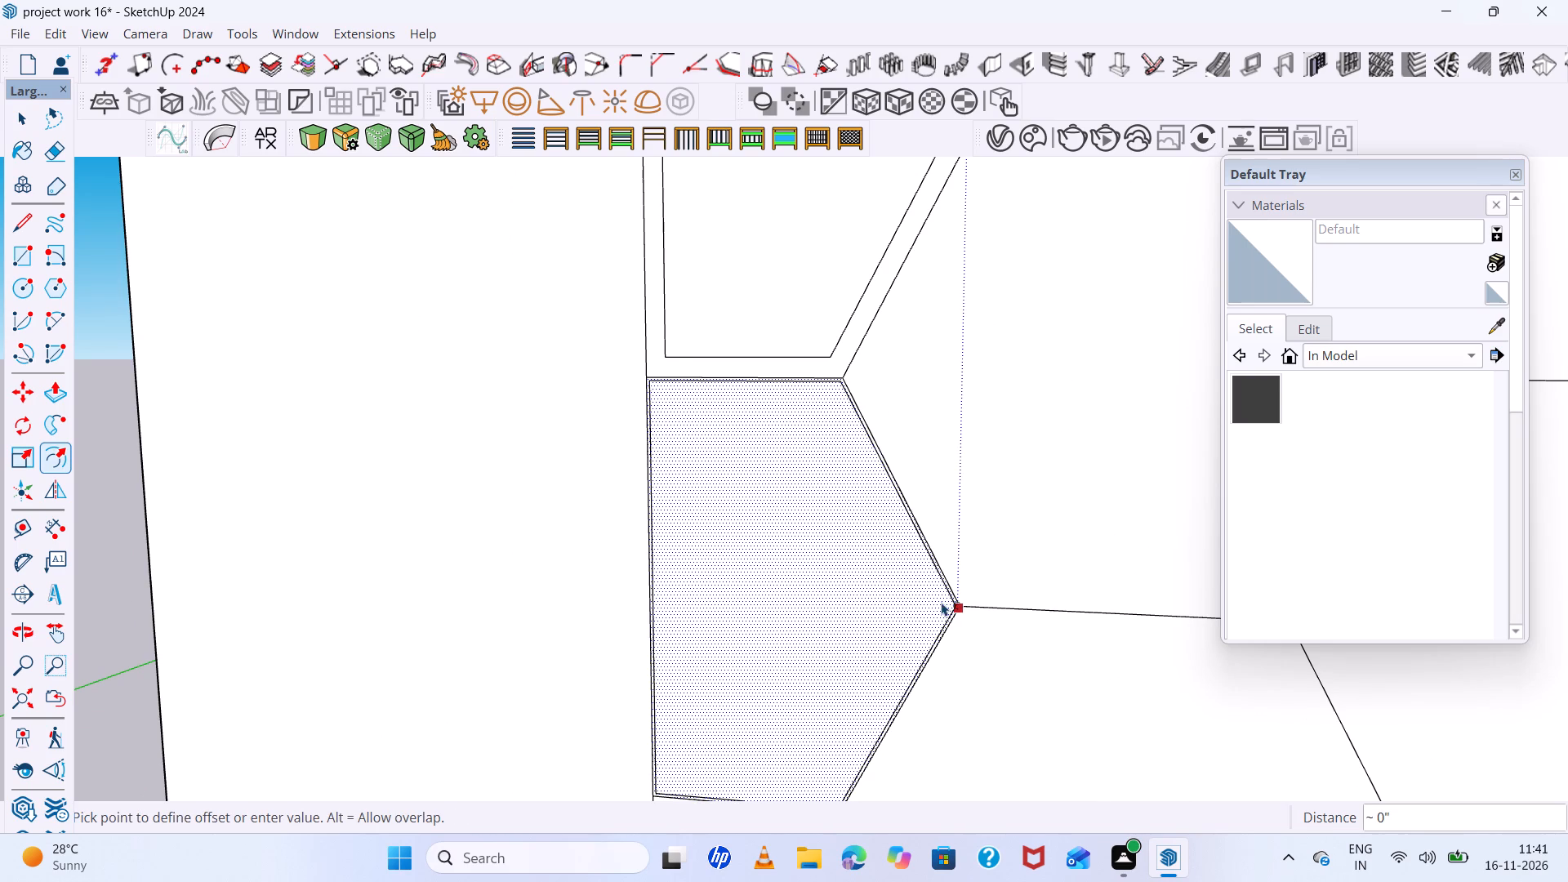
scroll(923, 604, up, 1)
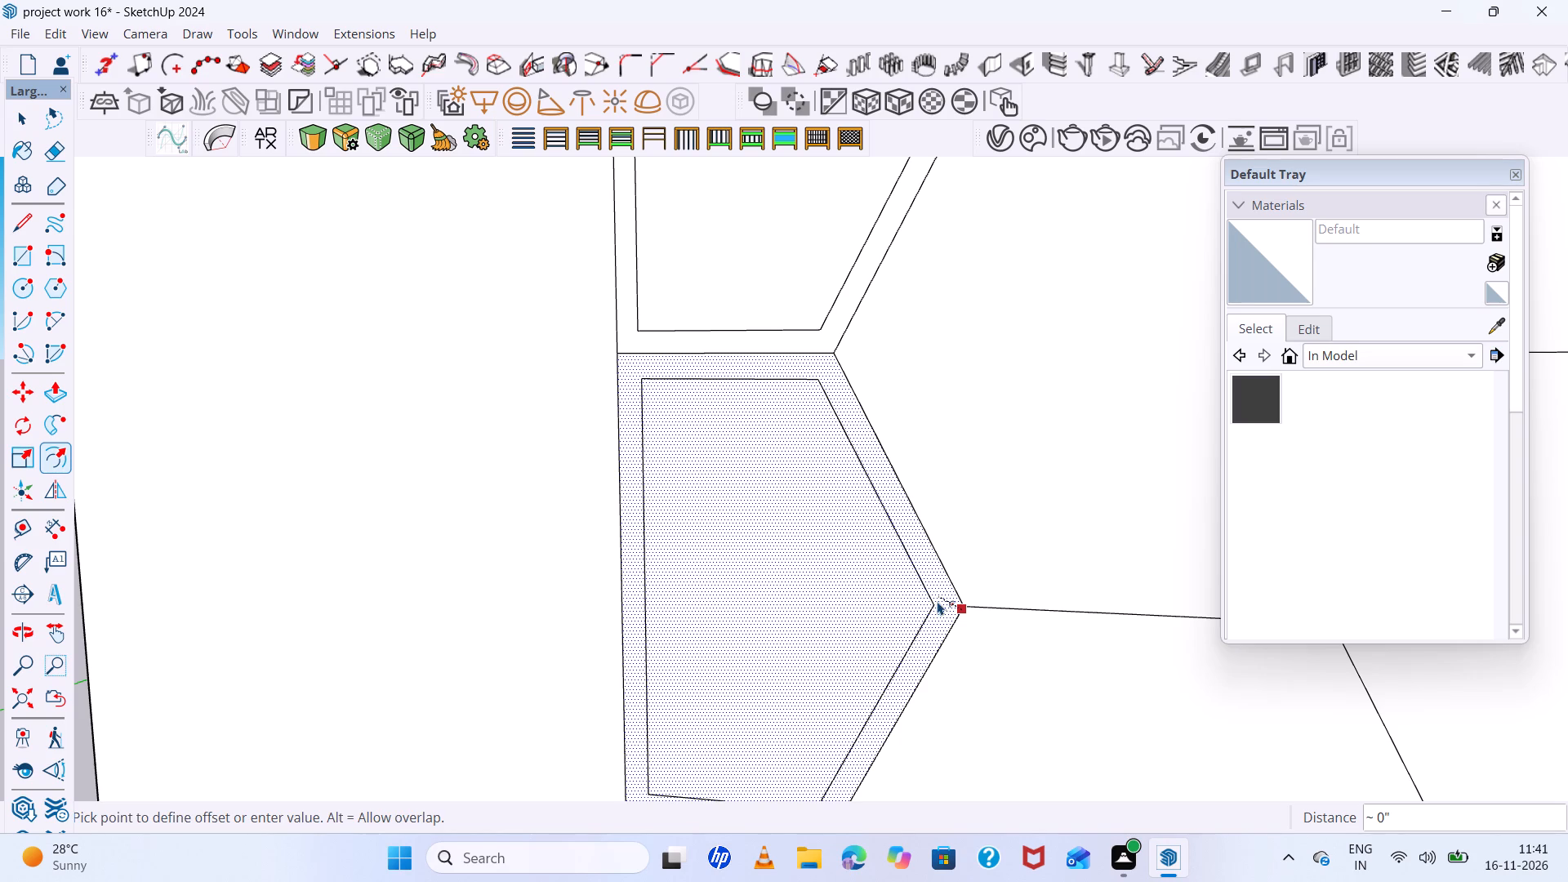
click(937, 599)
scroll(932, 599, down, 6)
key(space)
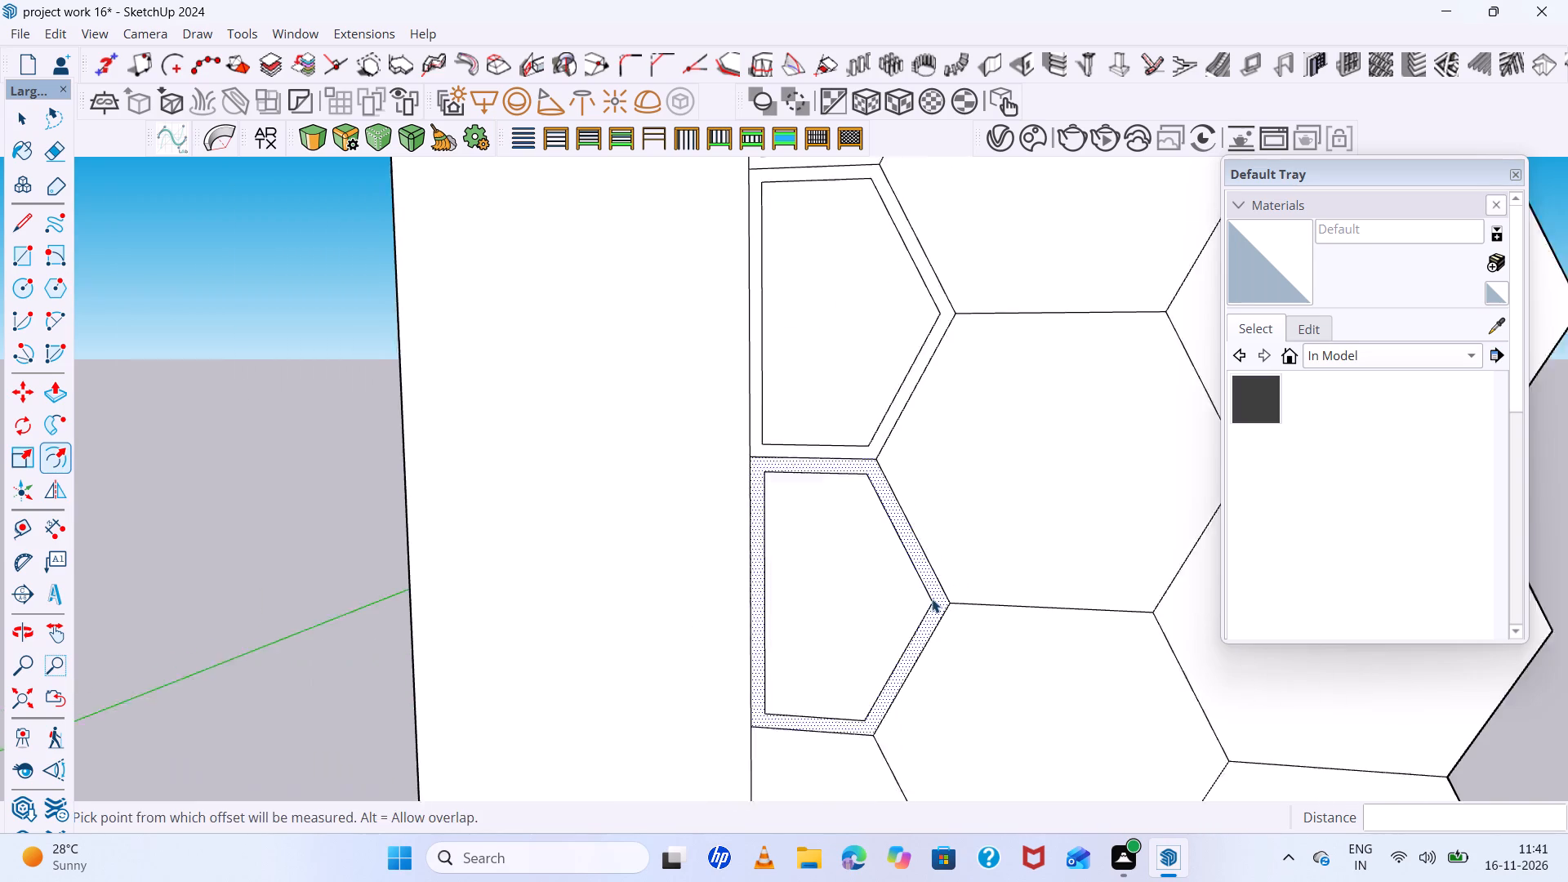
Offset the fifth half-hexagon face inward from its edge along the side panel to form a matching thin frame.
scroll(932, 599, down, 16)
scroll(903, 662, up, 13)
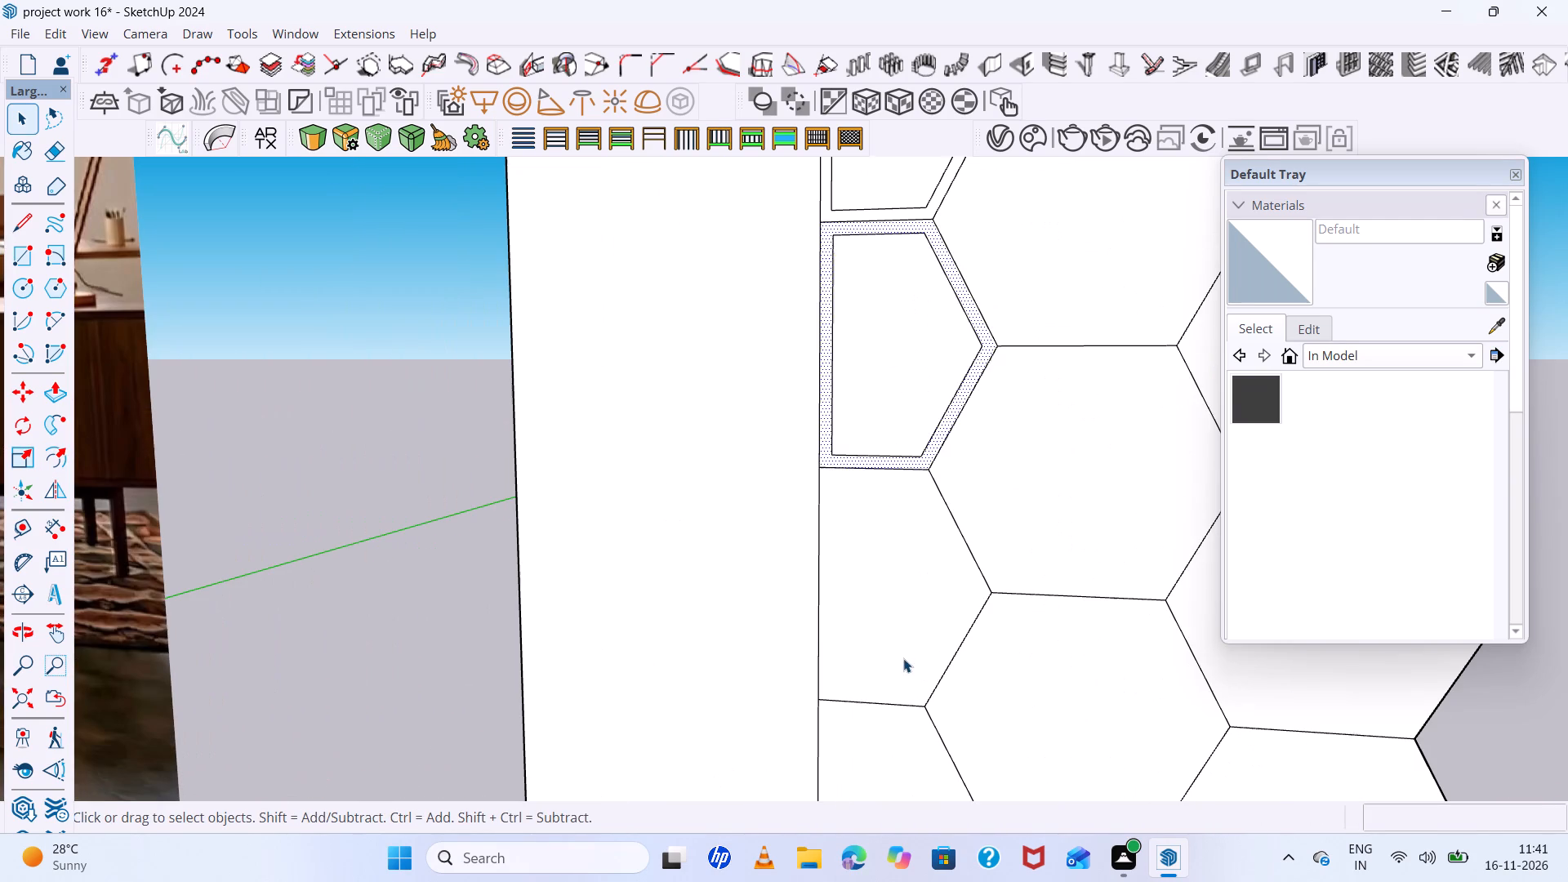
click(903, 658)
key(f)
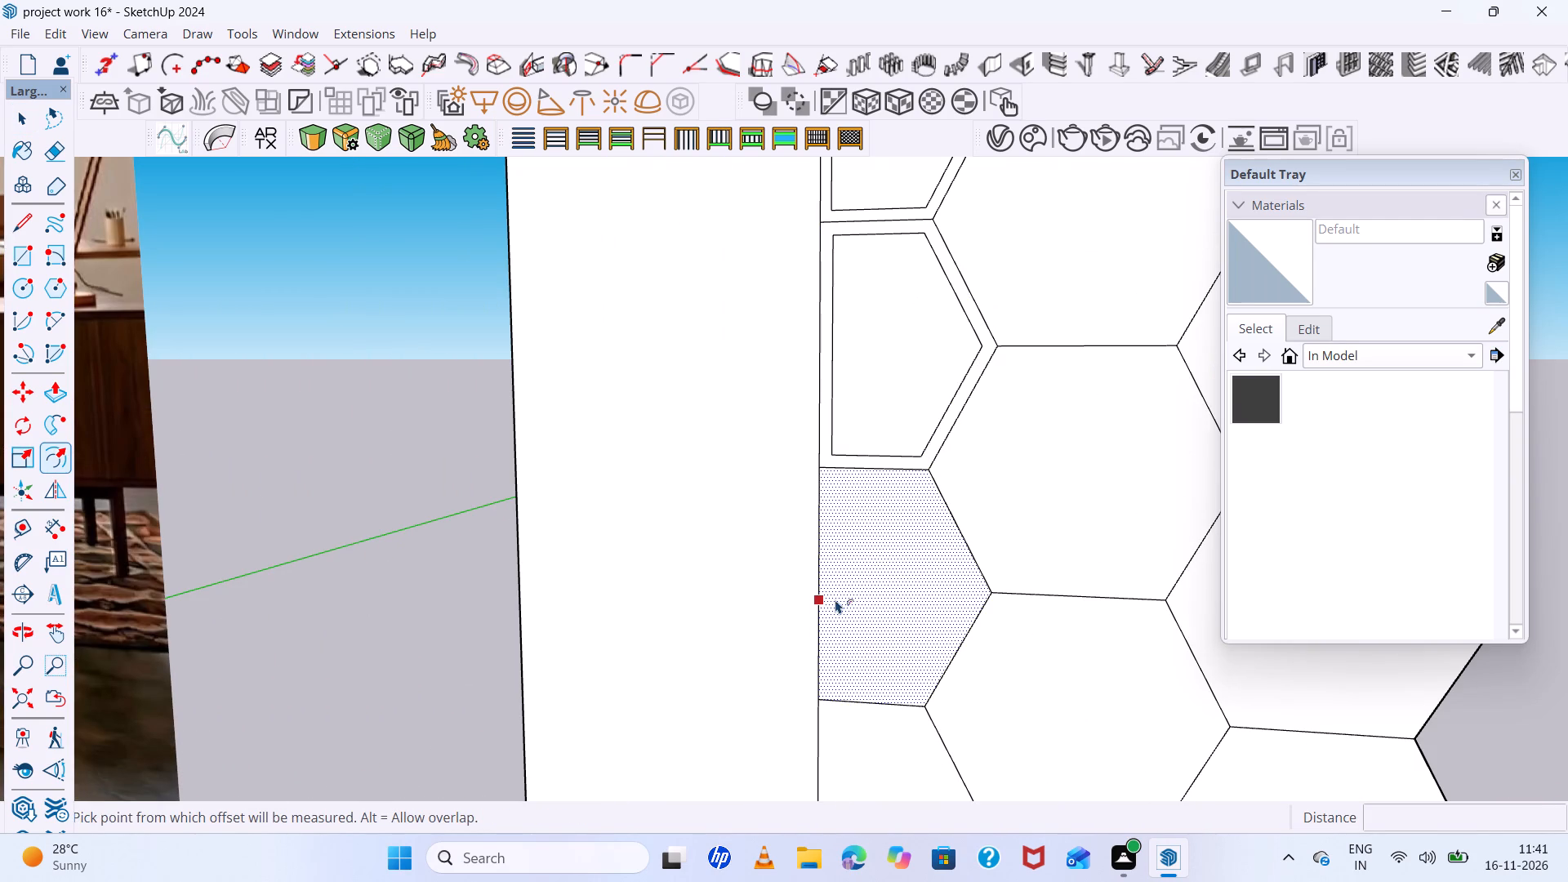
click(828, 586)
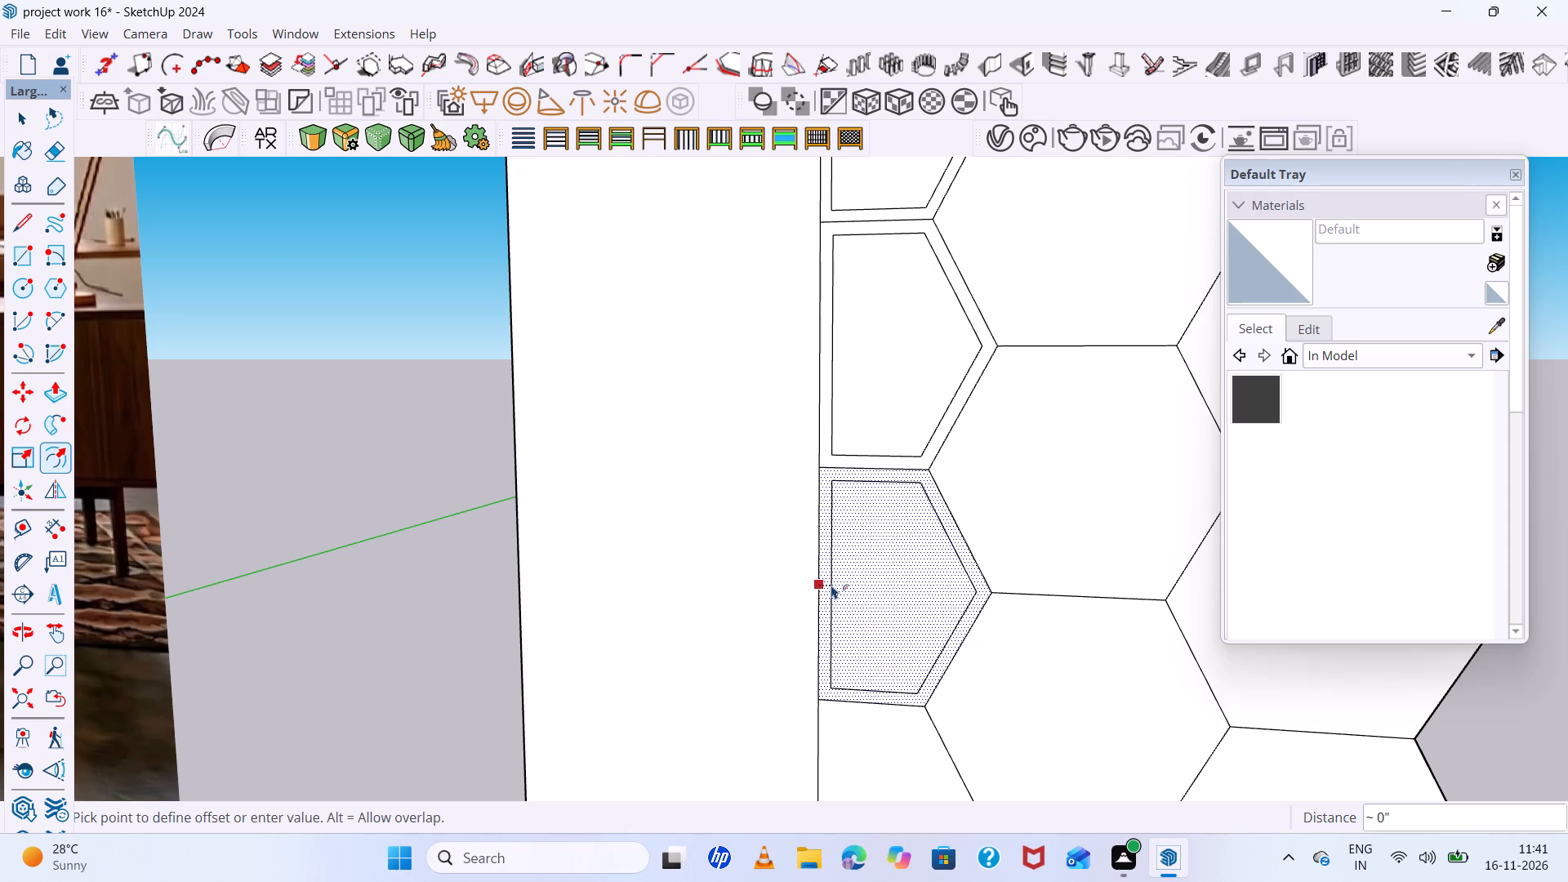
click(831, 585)
scroll(831, 585, down, 7)
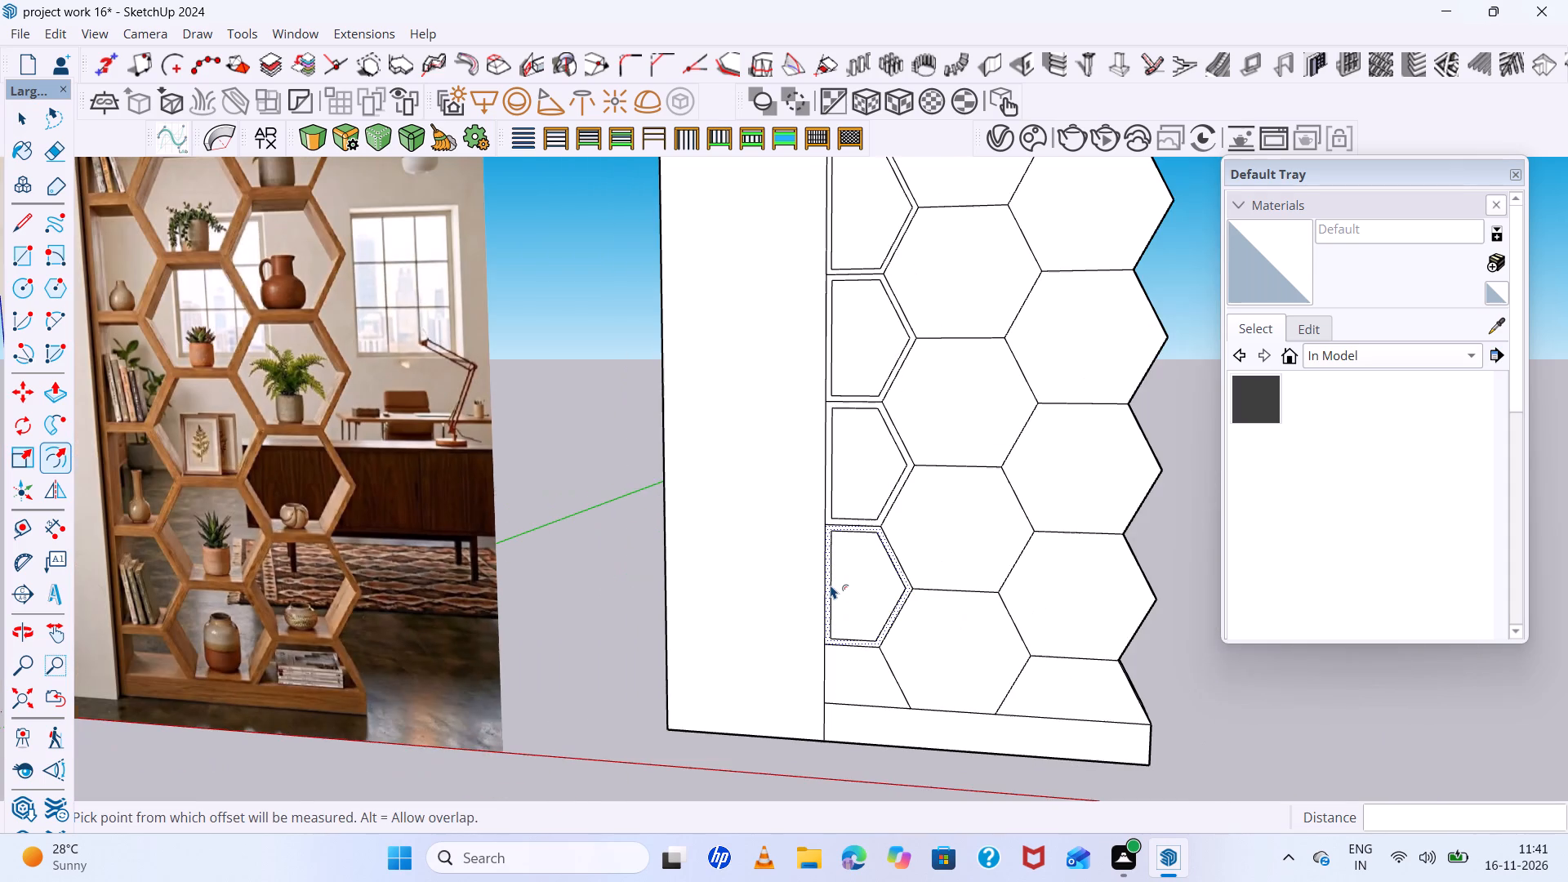
key(space)
Offset the partial cell face above the base, beside the side panel, inward from its slanted edge to form a thin frame.
scroll(853, 685, up, 5)
click(853, 684)
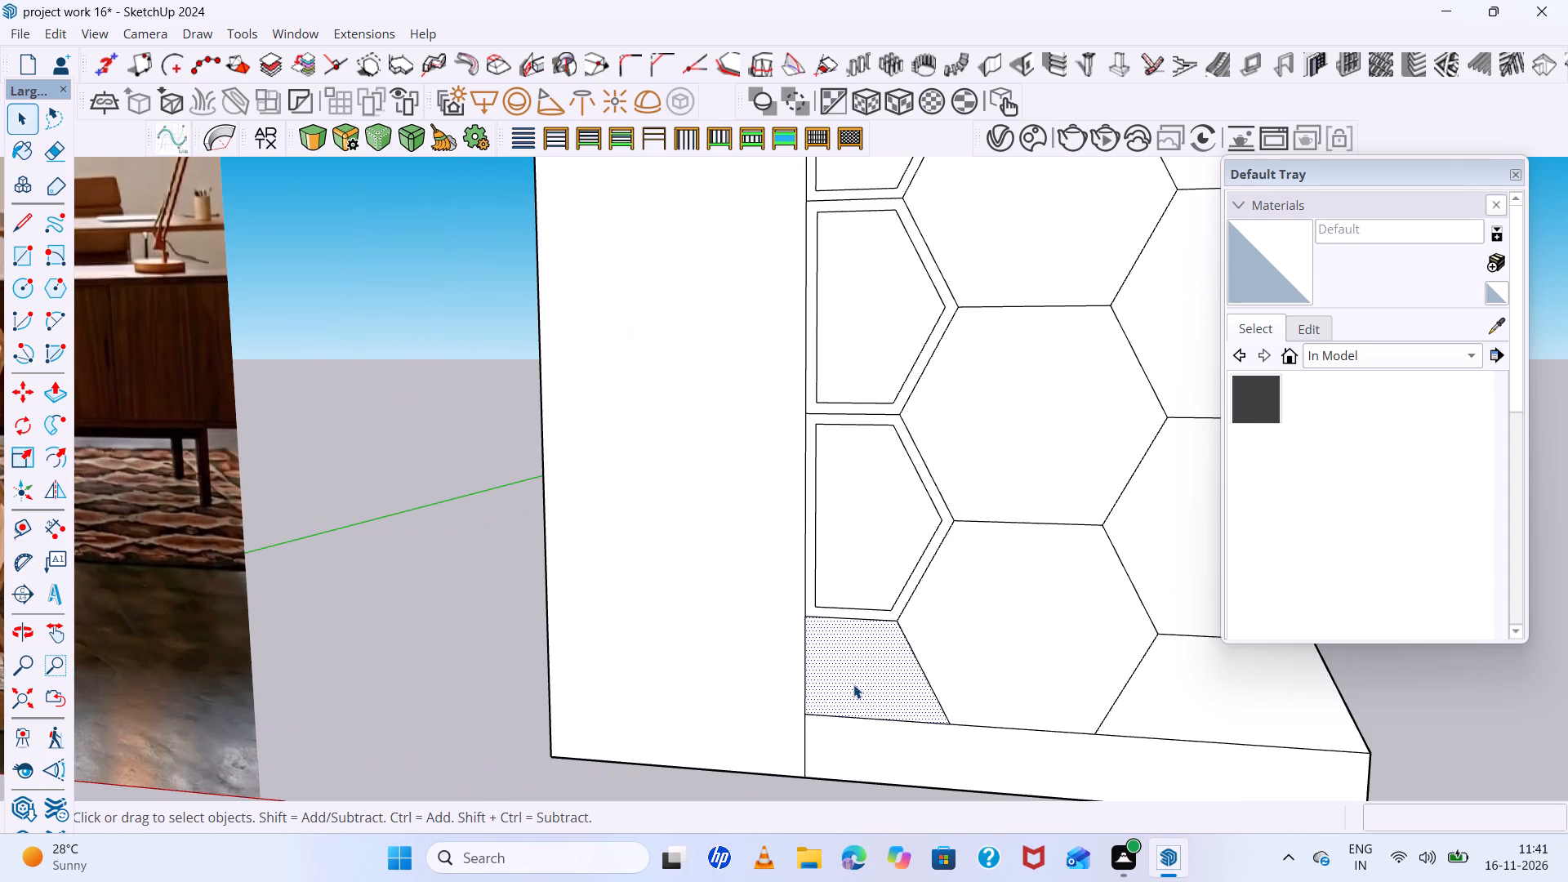
key(f)
click(907, 653)
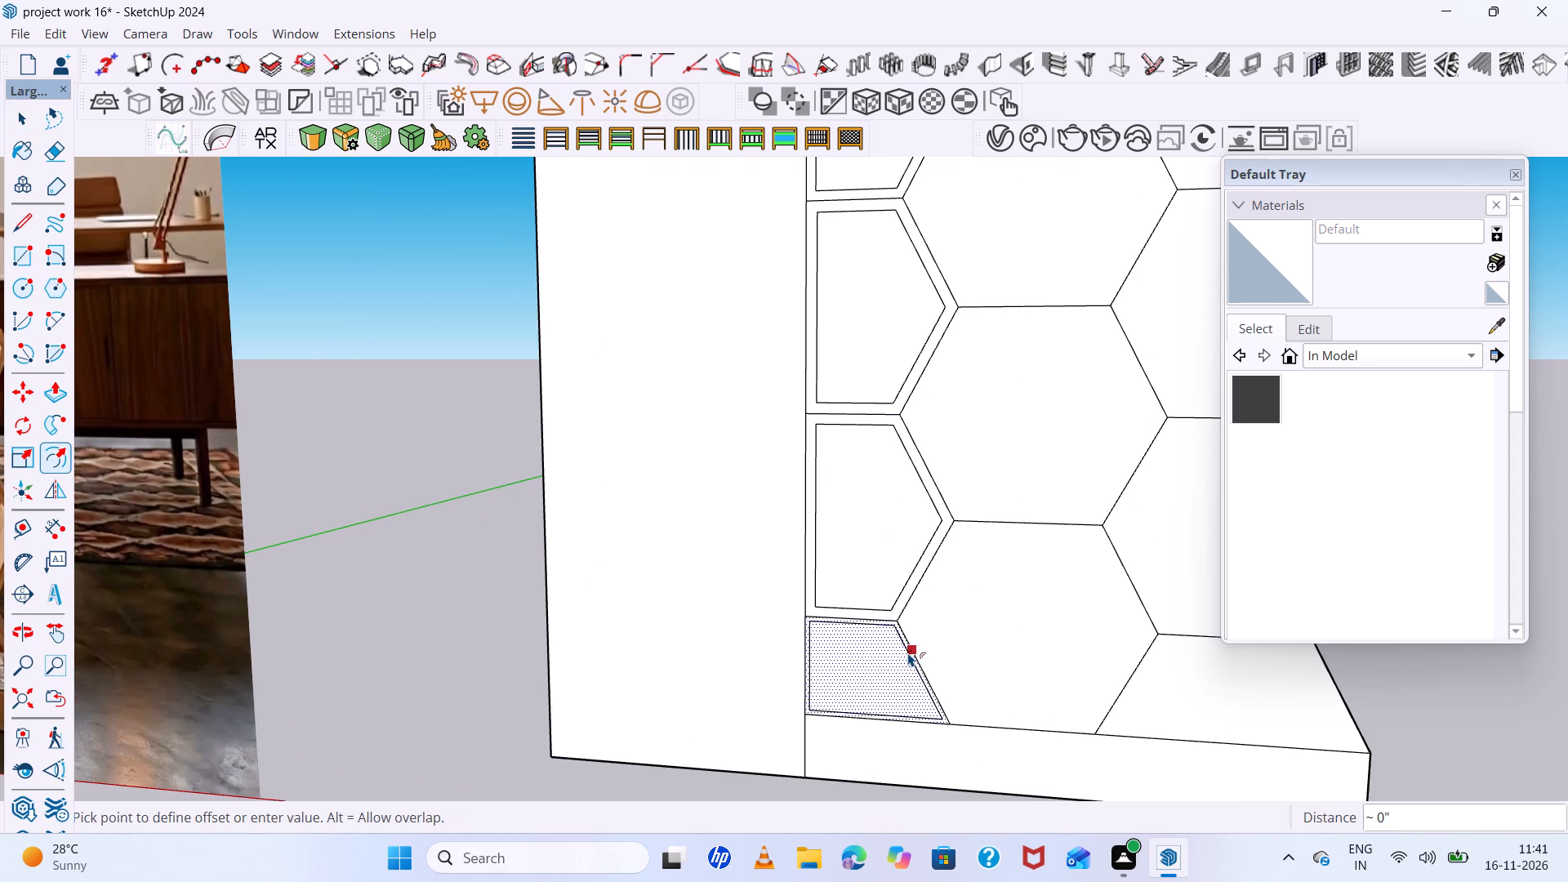
click(906, 654)
scroll(903, 655, down, 13)
key(space)
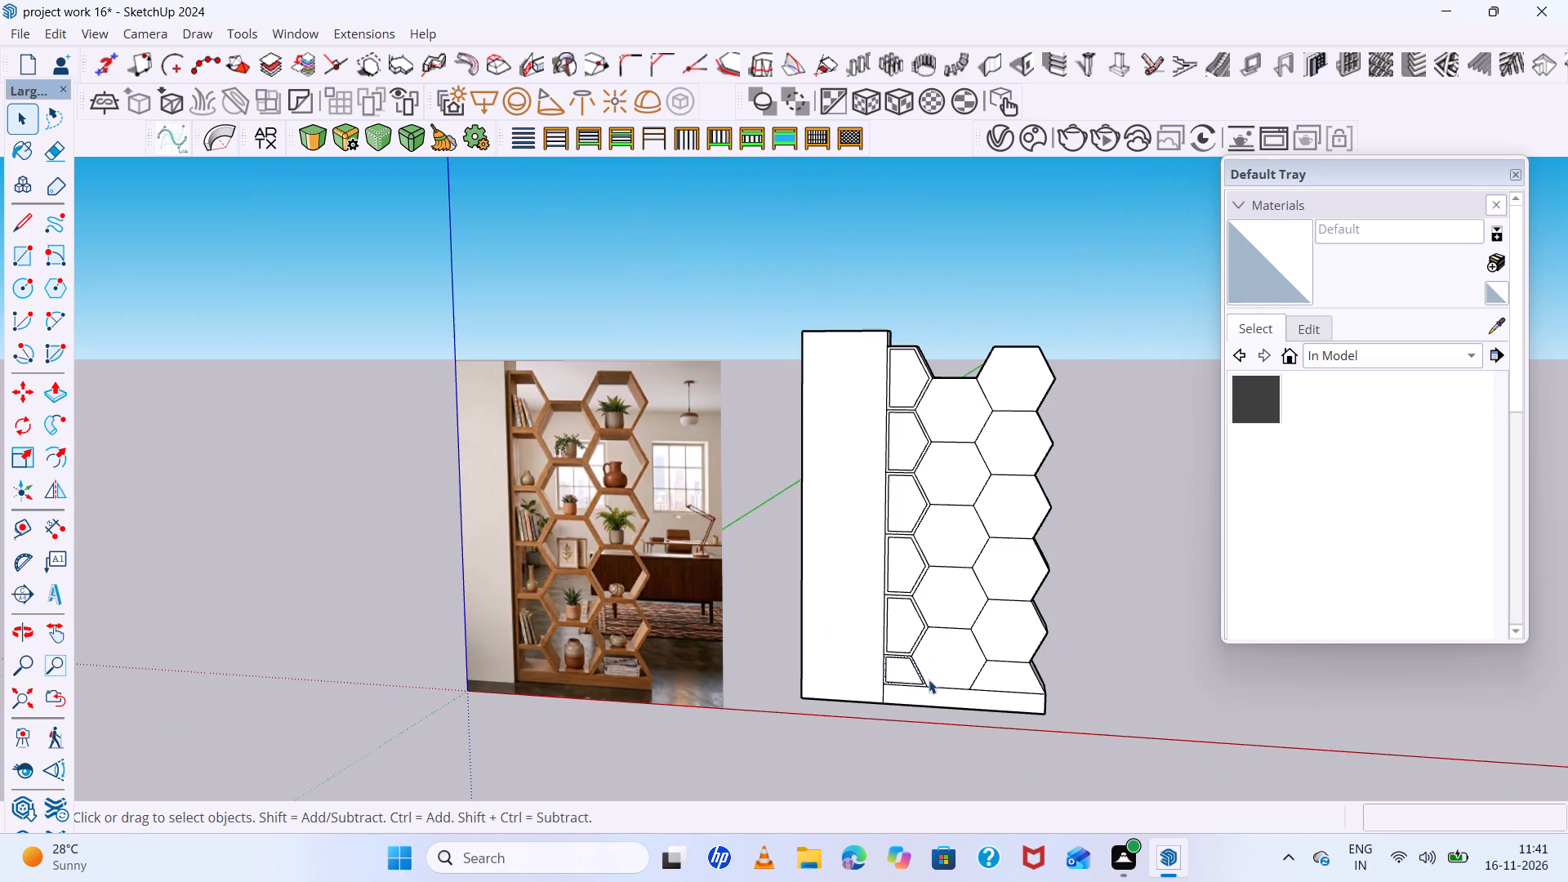
Offset the top hexagon face of the middle column inward from its upper edge to form a thin frame.
scroll(942, 430, up, 7)
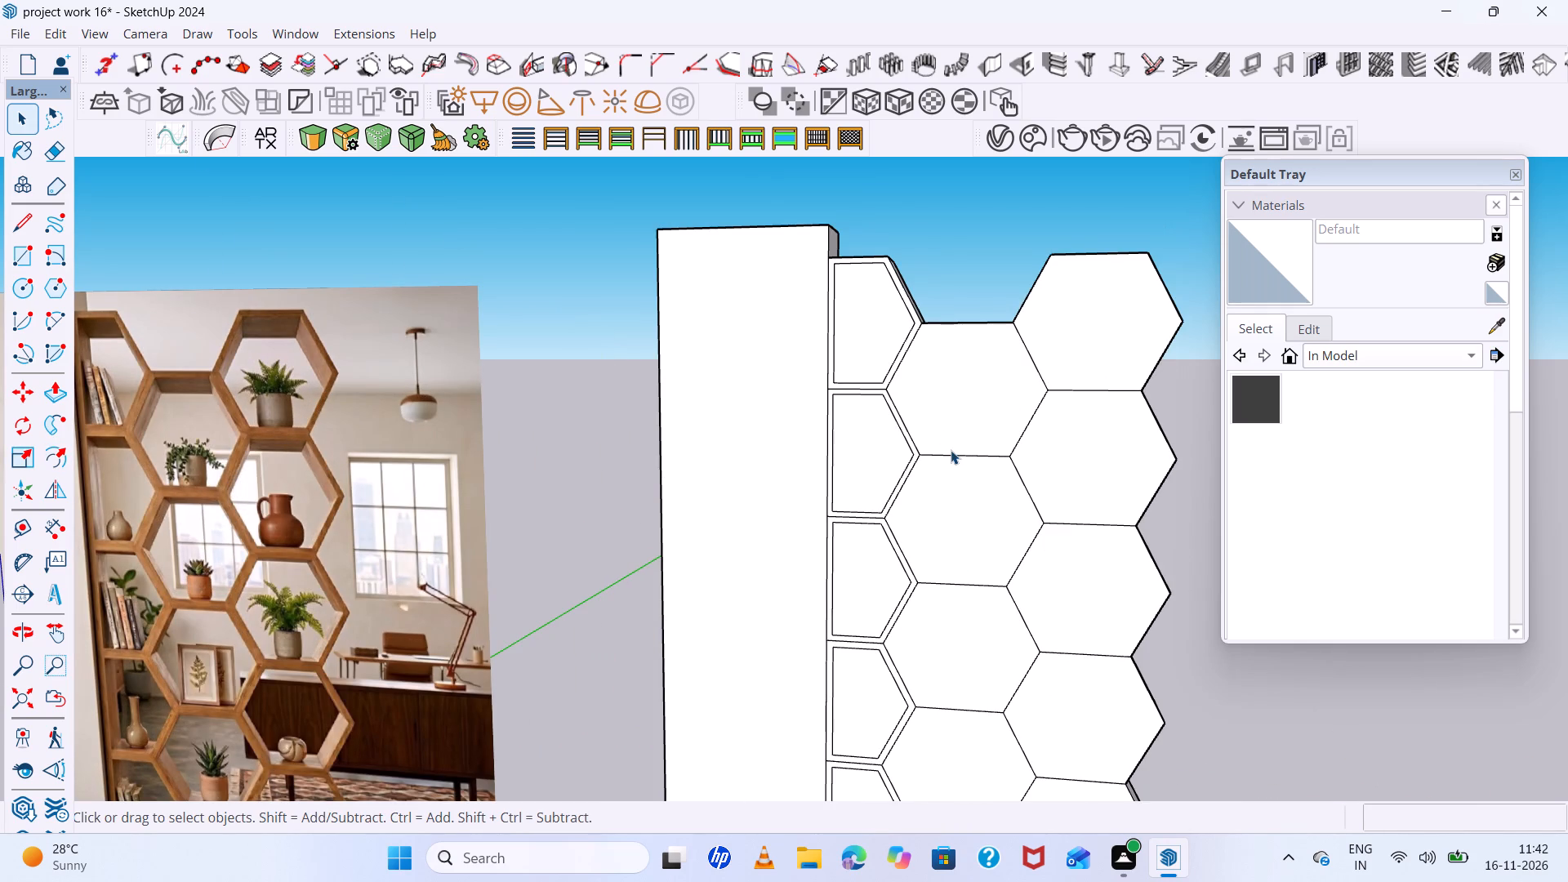
click(972, 403)
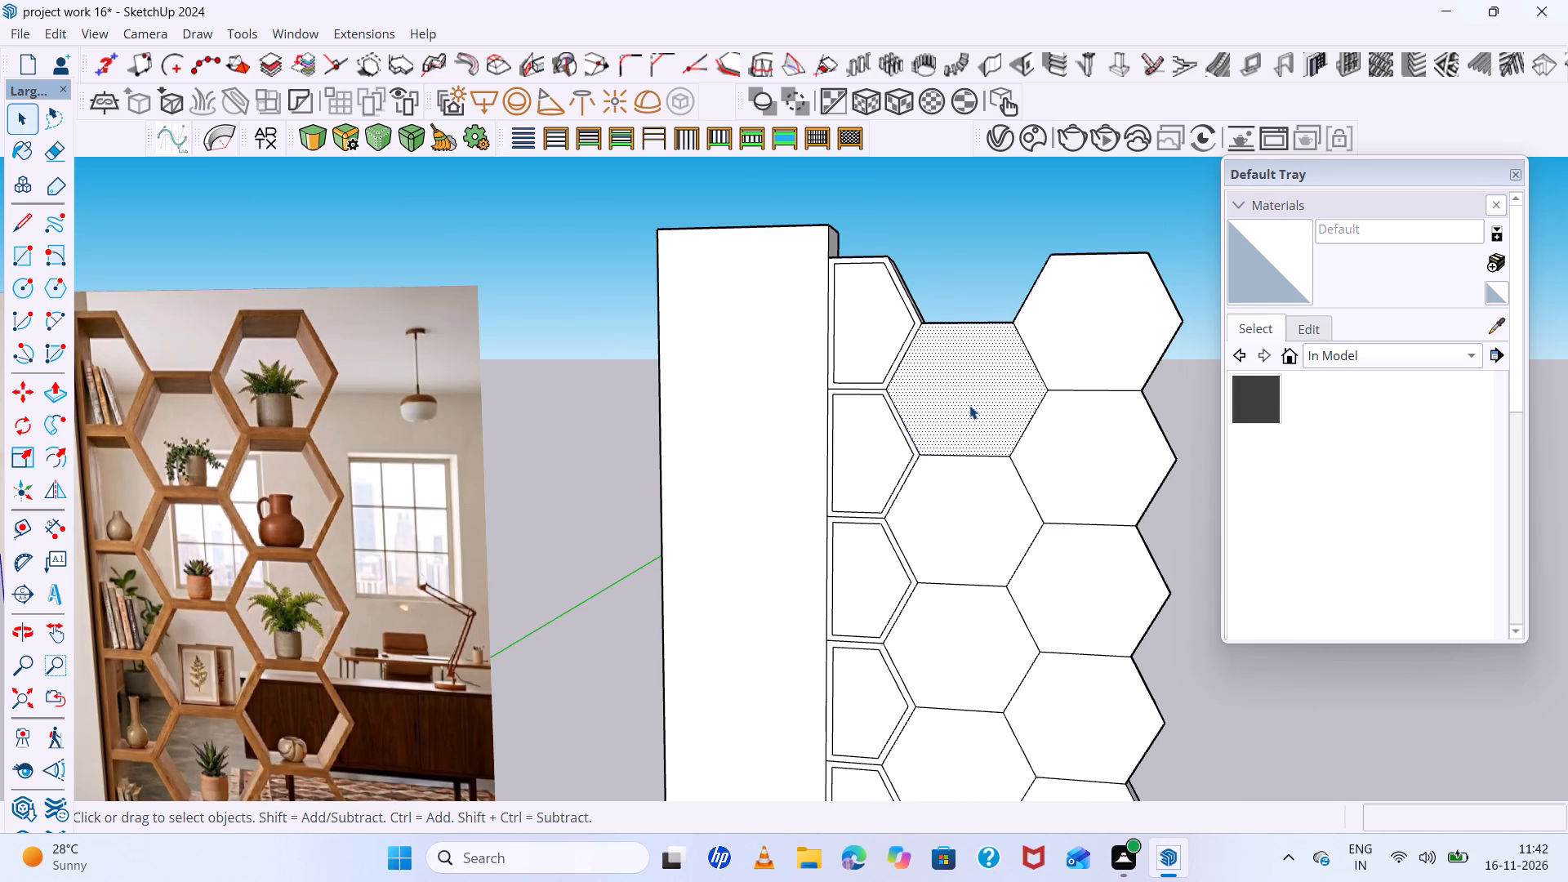
key(f)
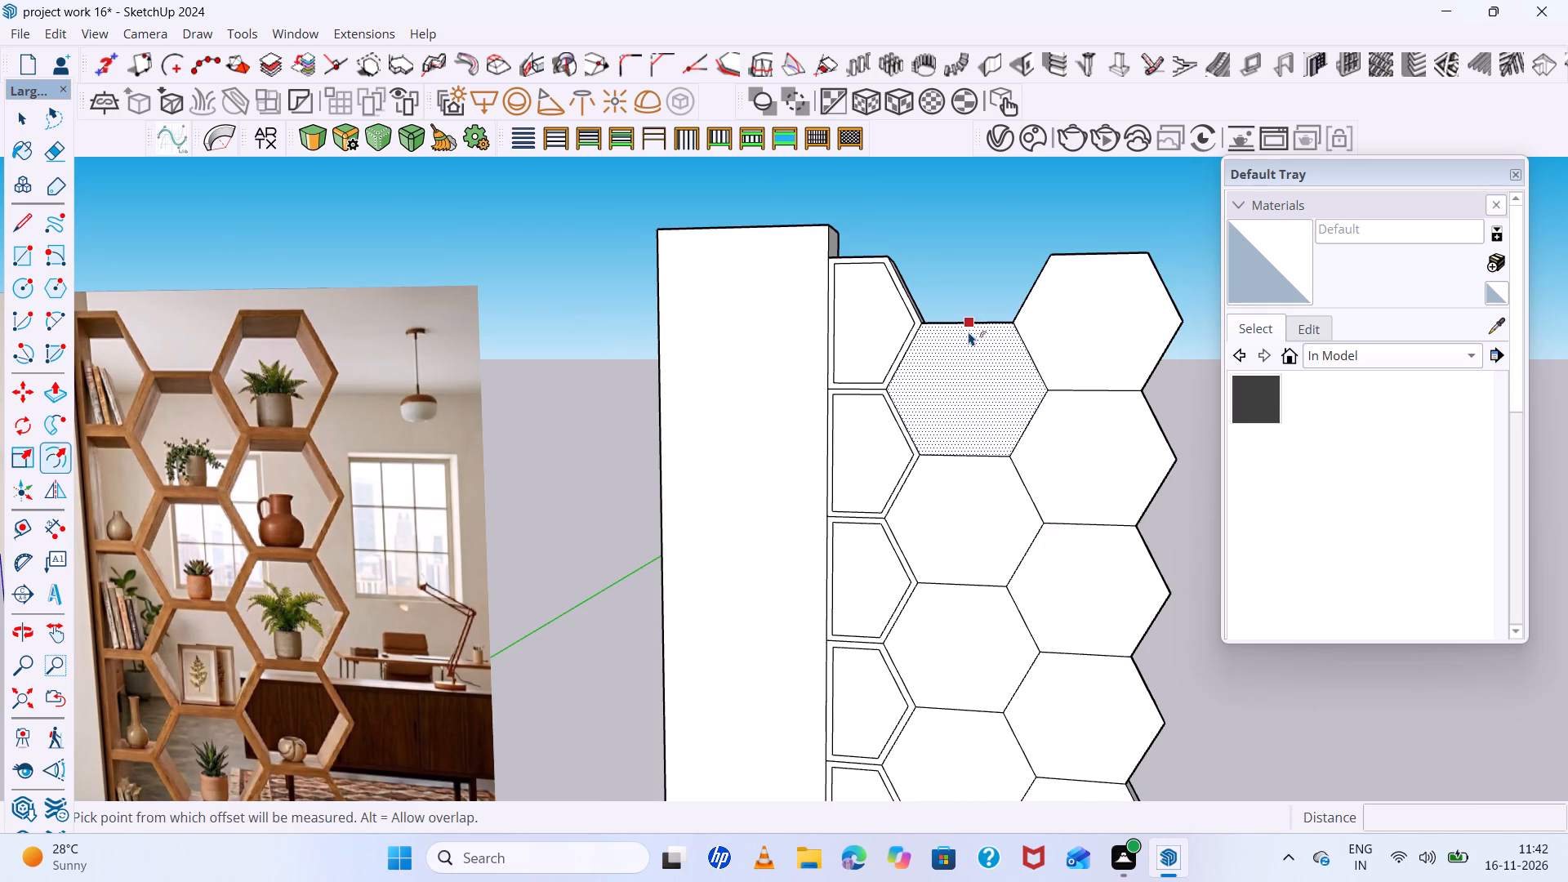
click(969, 332)
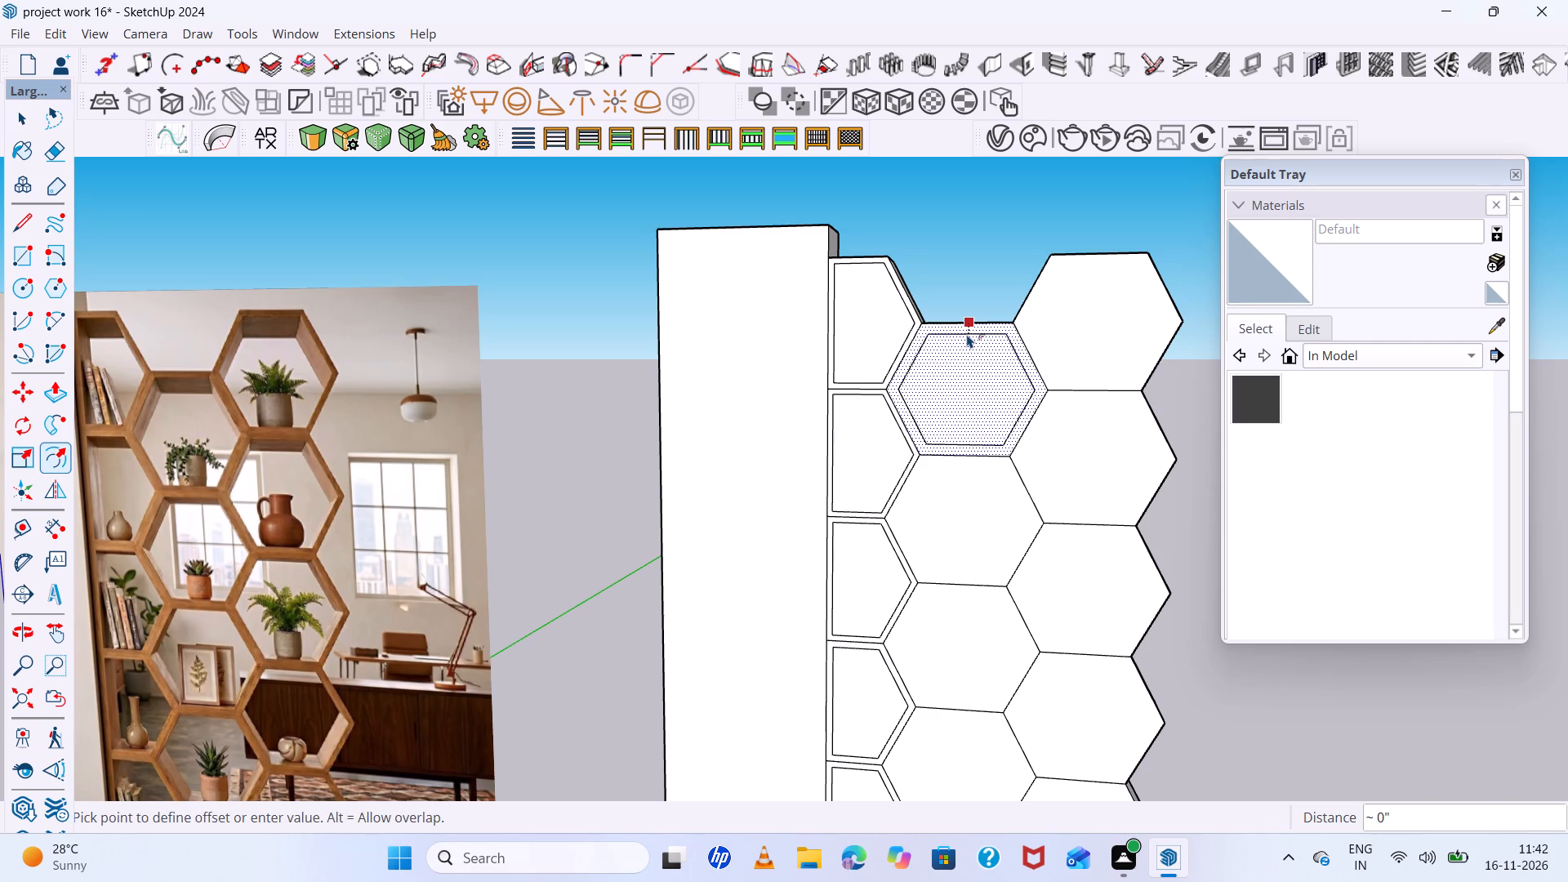
scroll(967, 334, up, 5)
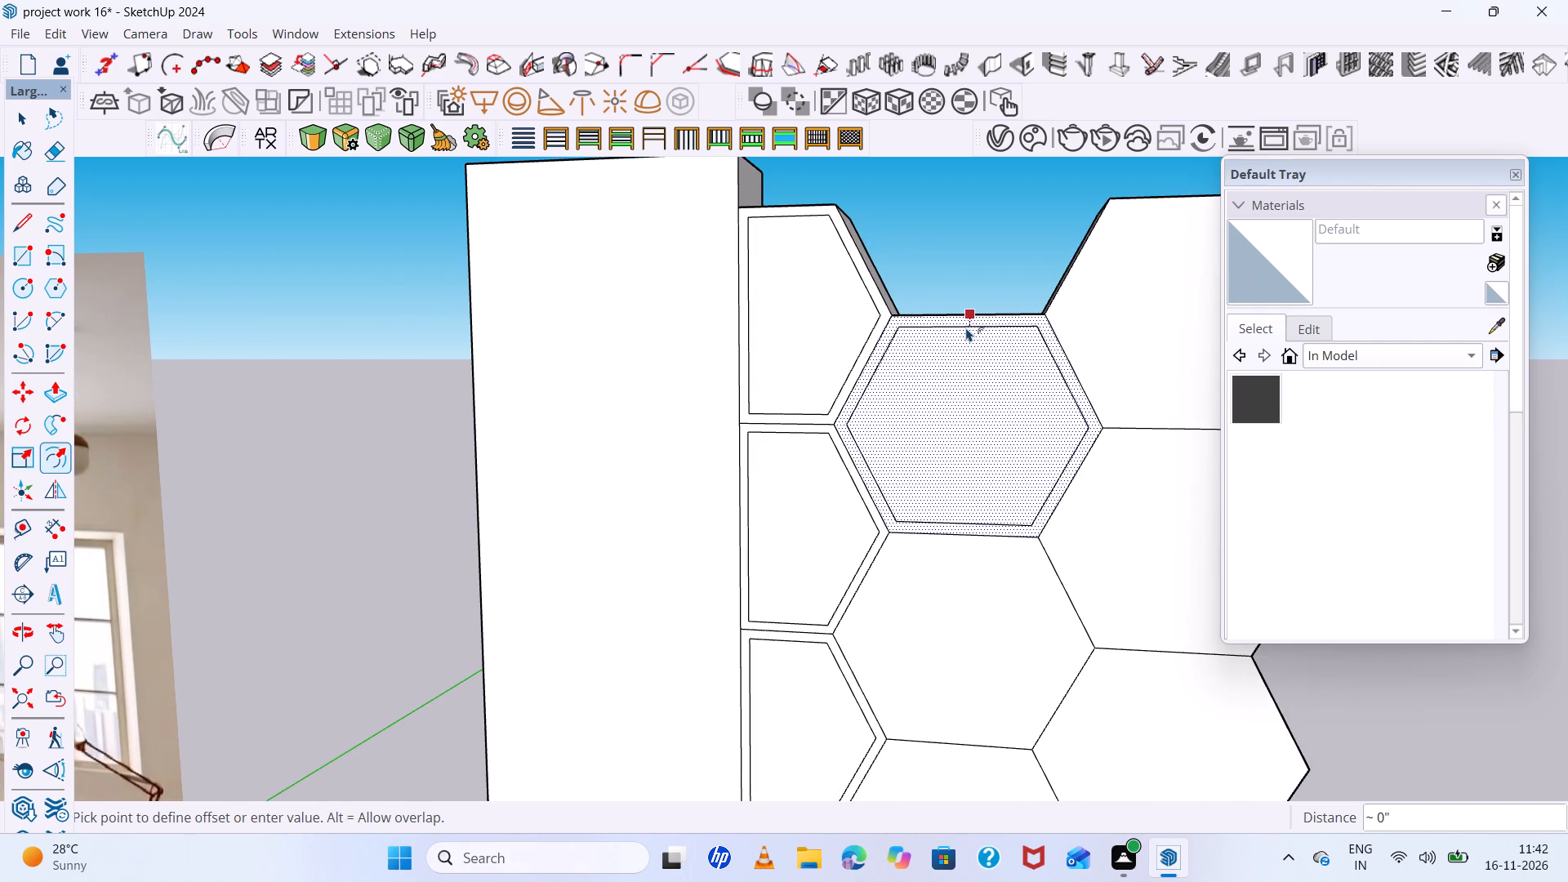
click(967, 327)
key(space)
Offset the second hexagon face of the middle column inward from its upper edge to form a matching thin frame.
click(977, 683)
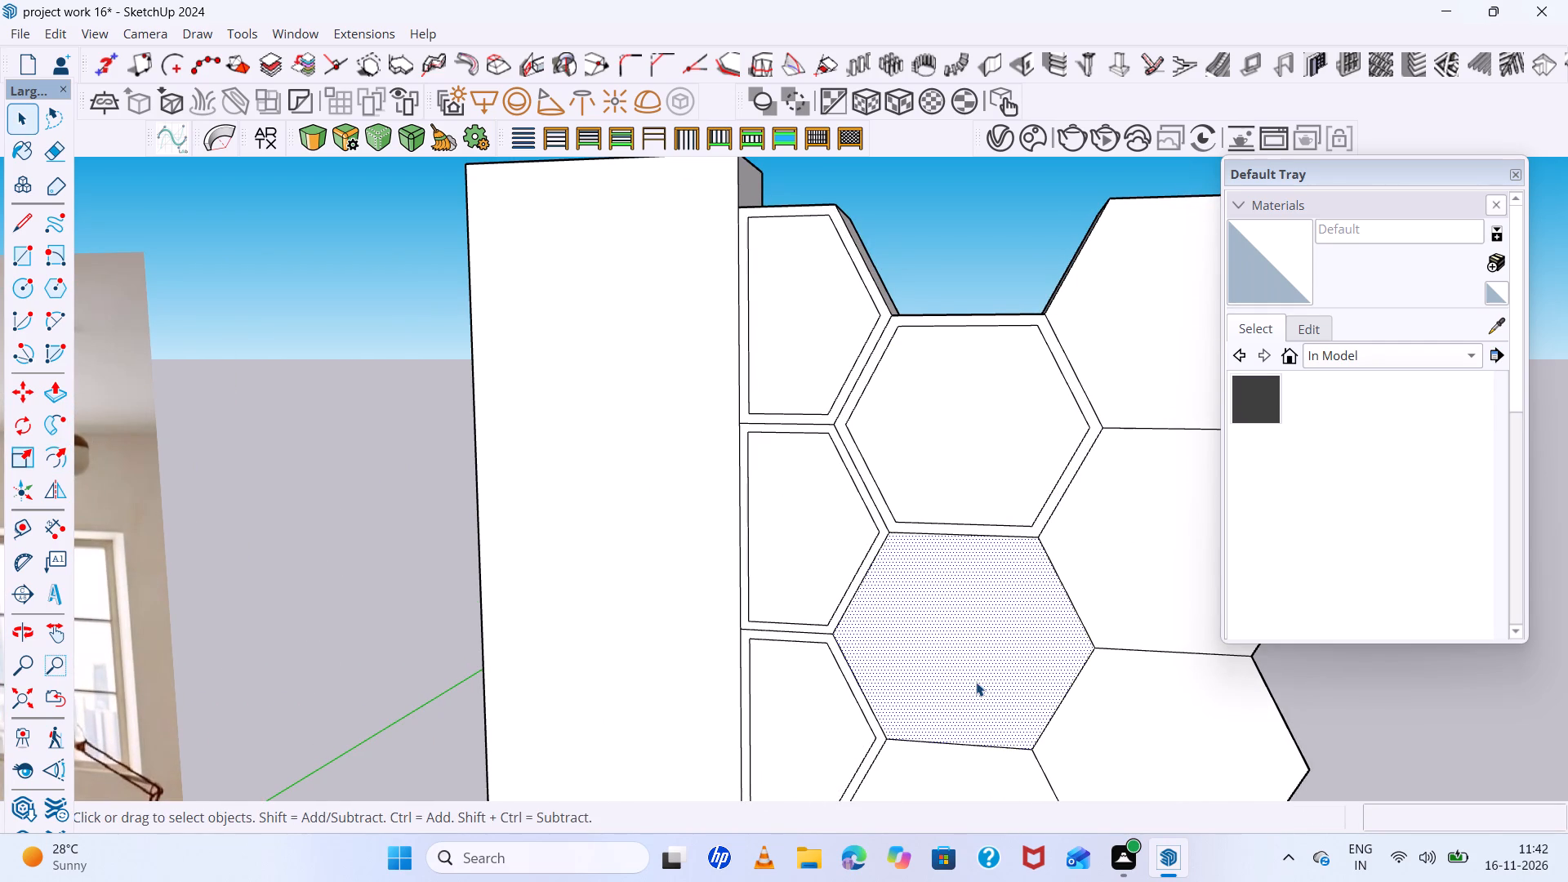
key(f)
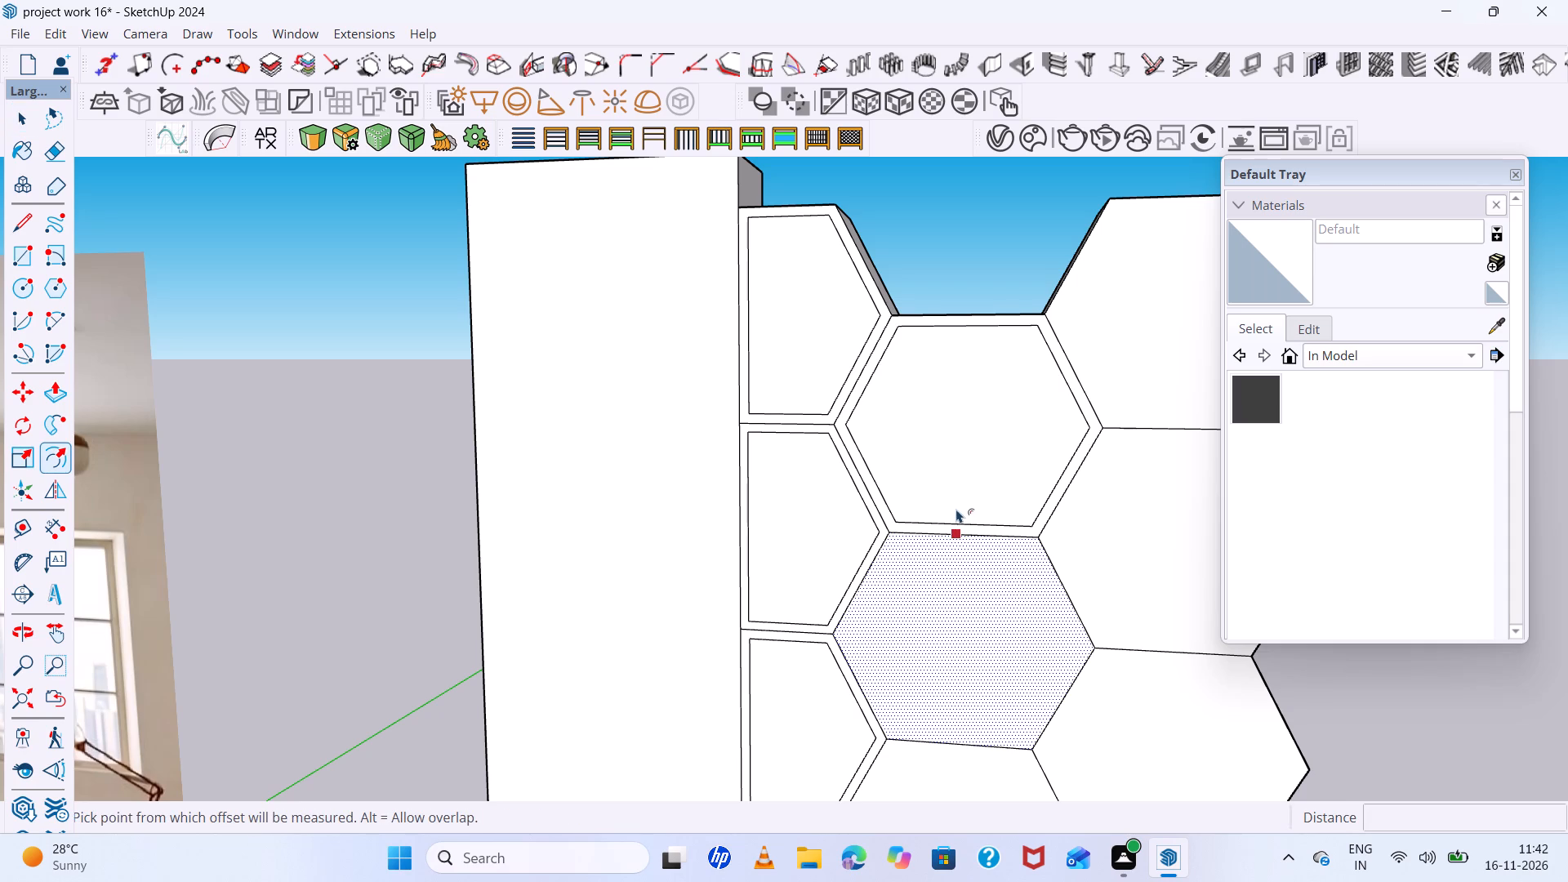
click(962, 537)
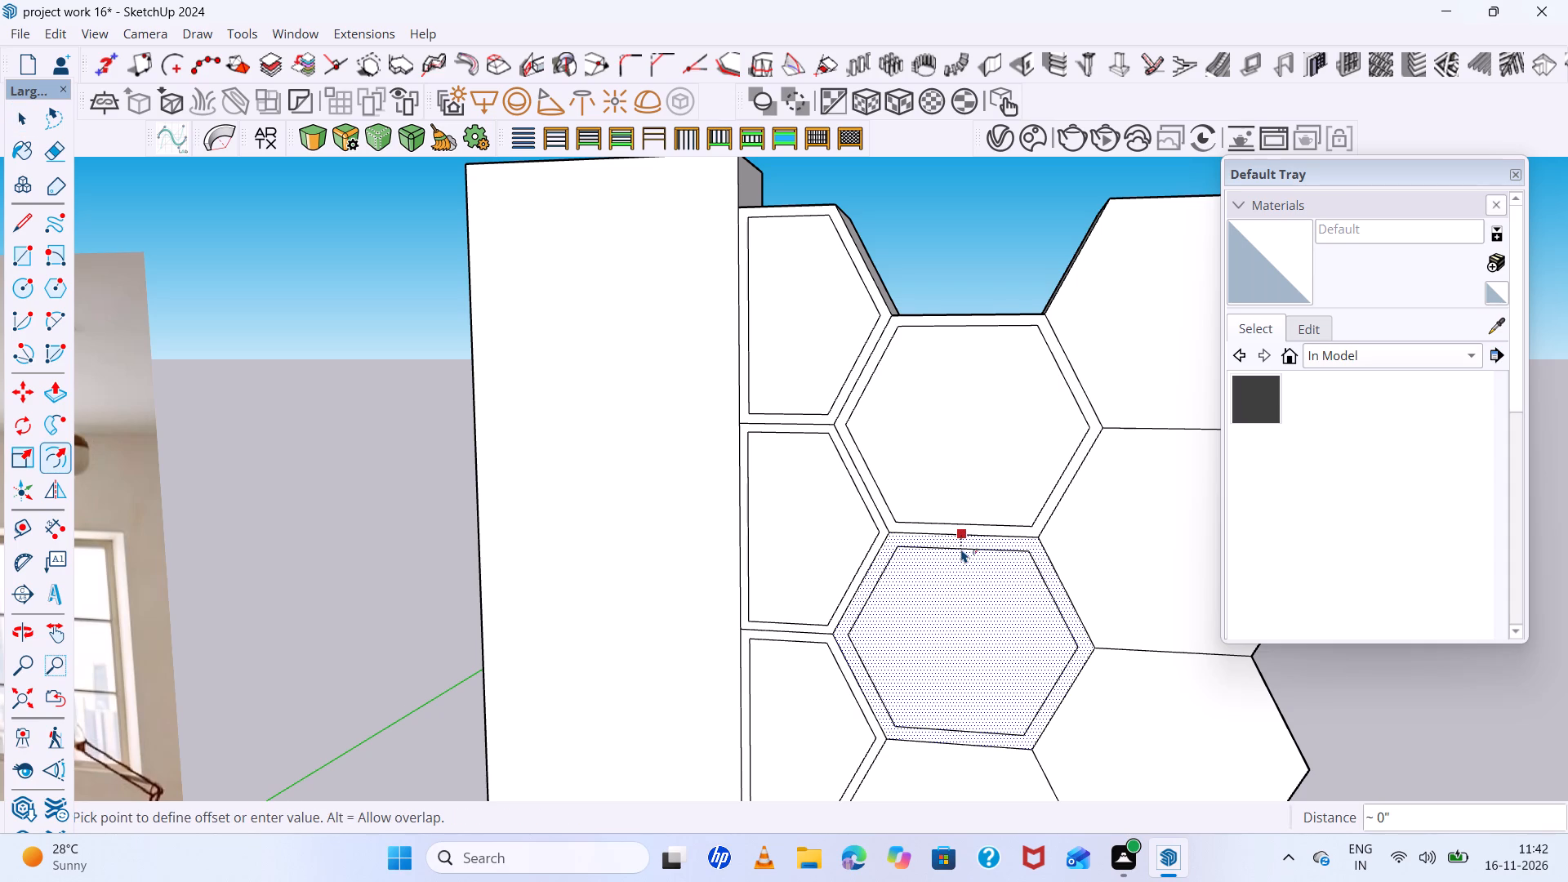
click(960, 546)
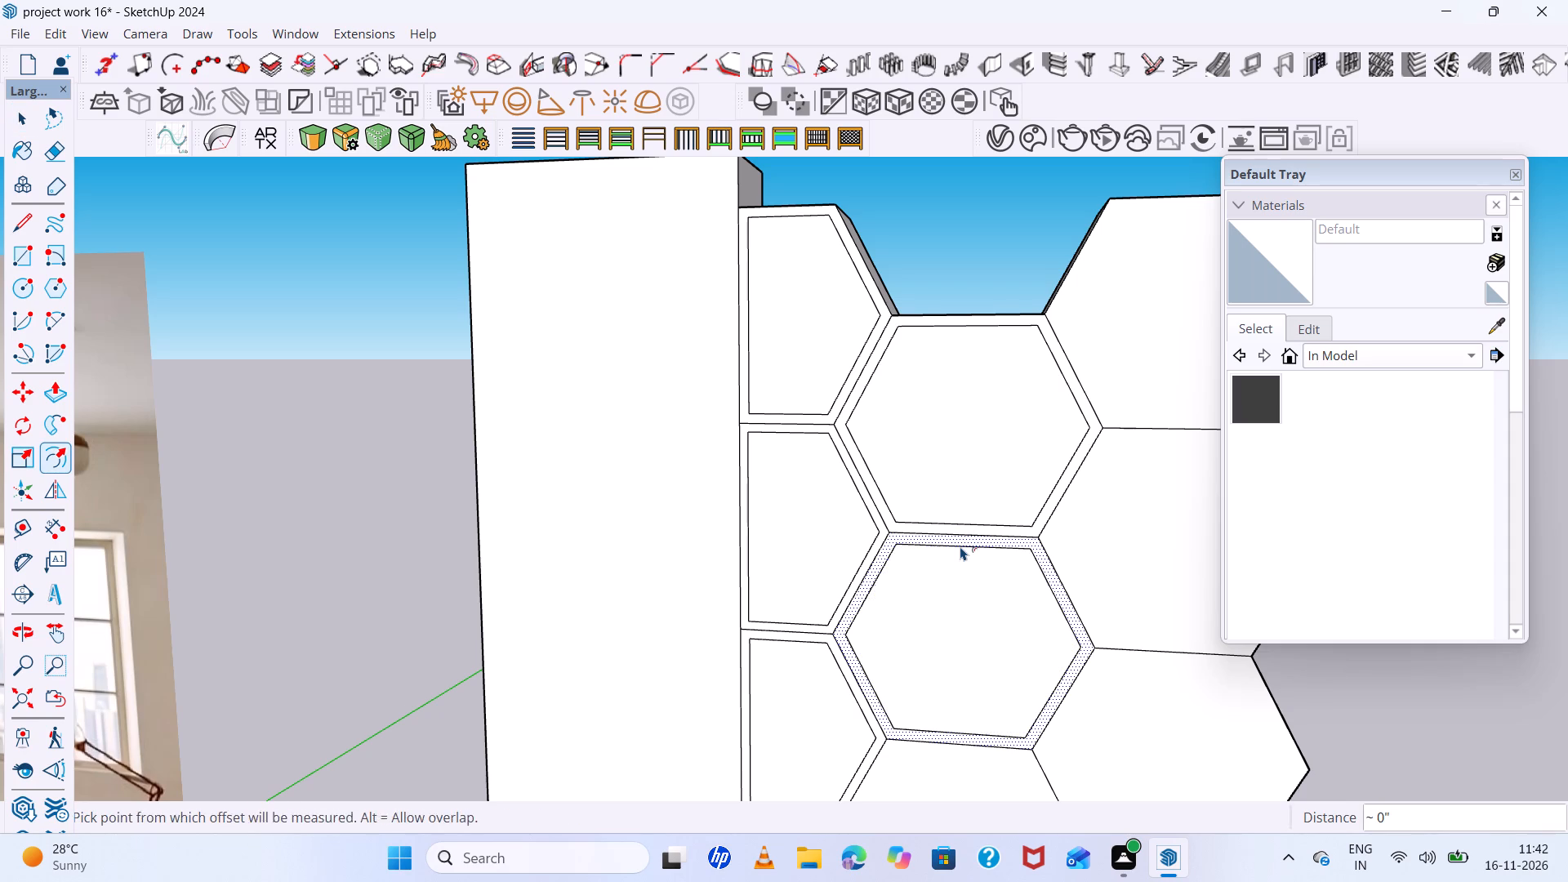
key(space)
Offset the third hexagon face of the middle column inward from its upper edge to form a matching thin frame.
scroll(959, 558, down, 6)
scroll(932, 634, down, 5)
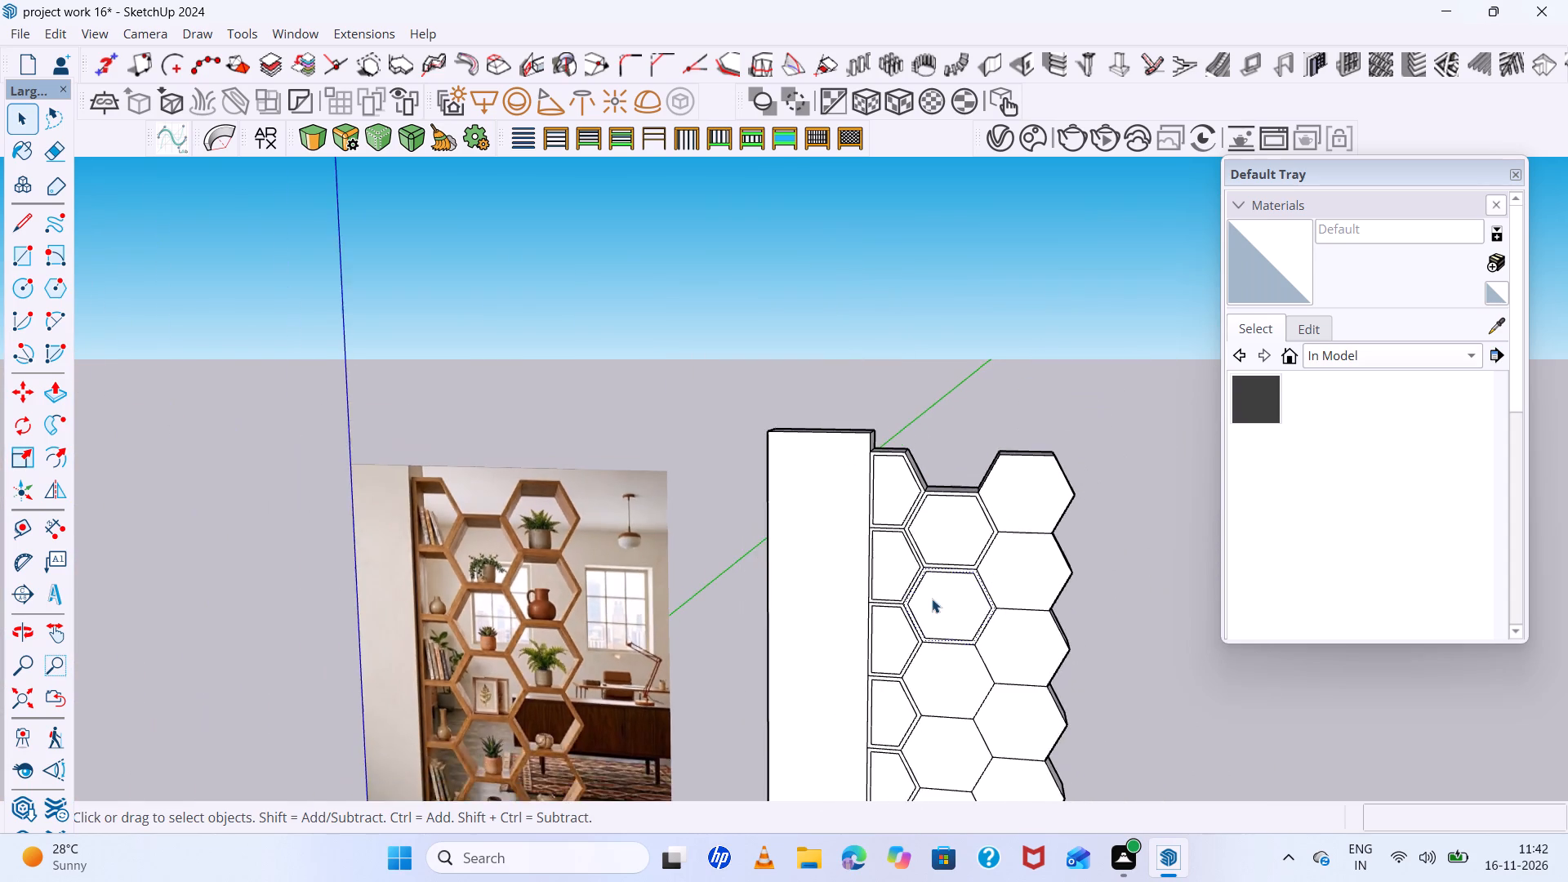
scroll(959, 673, up, 5)
scroll(879, 556, down, 6)
scroll(899, 629, up, 5)
click(899, 630)
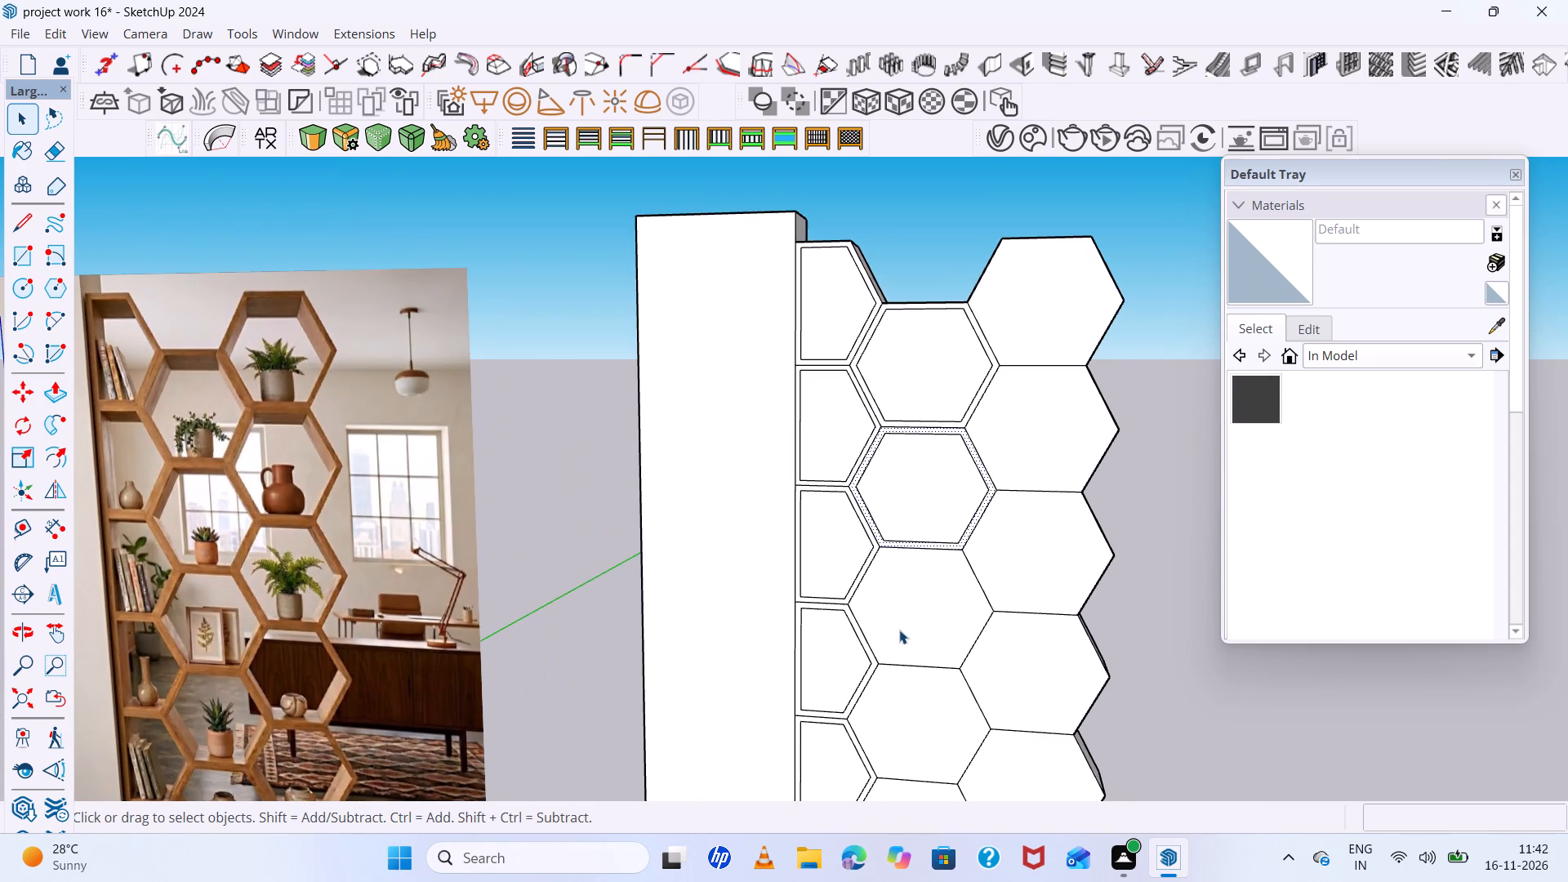
key(f)
scroll(938, 559, up, 2)
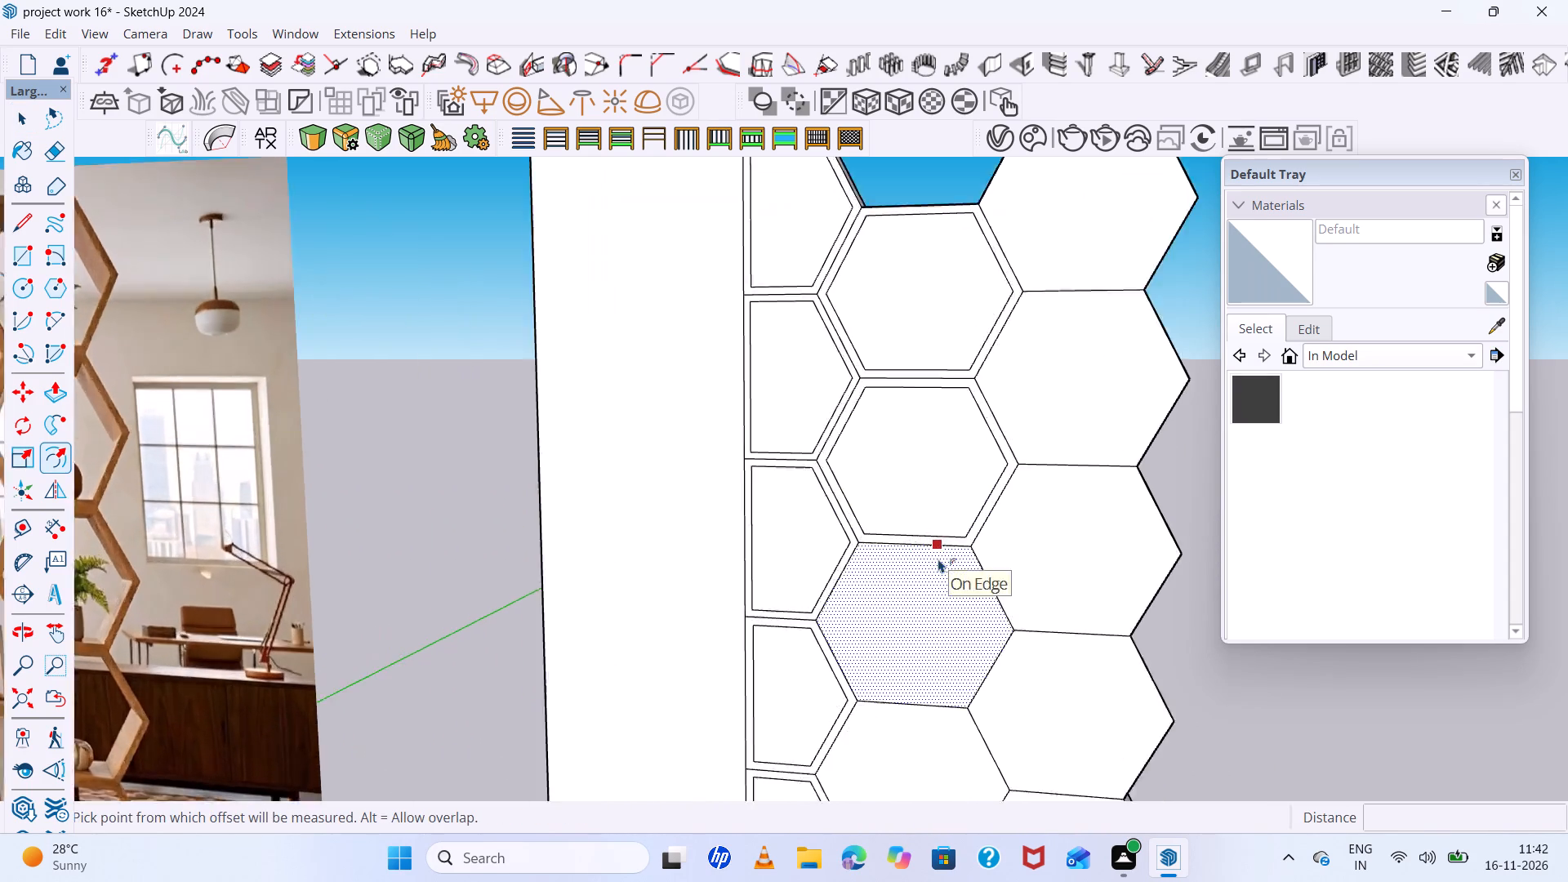
scroll(938, 559, up, 5)
click(936, 534)
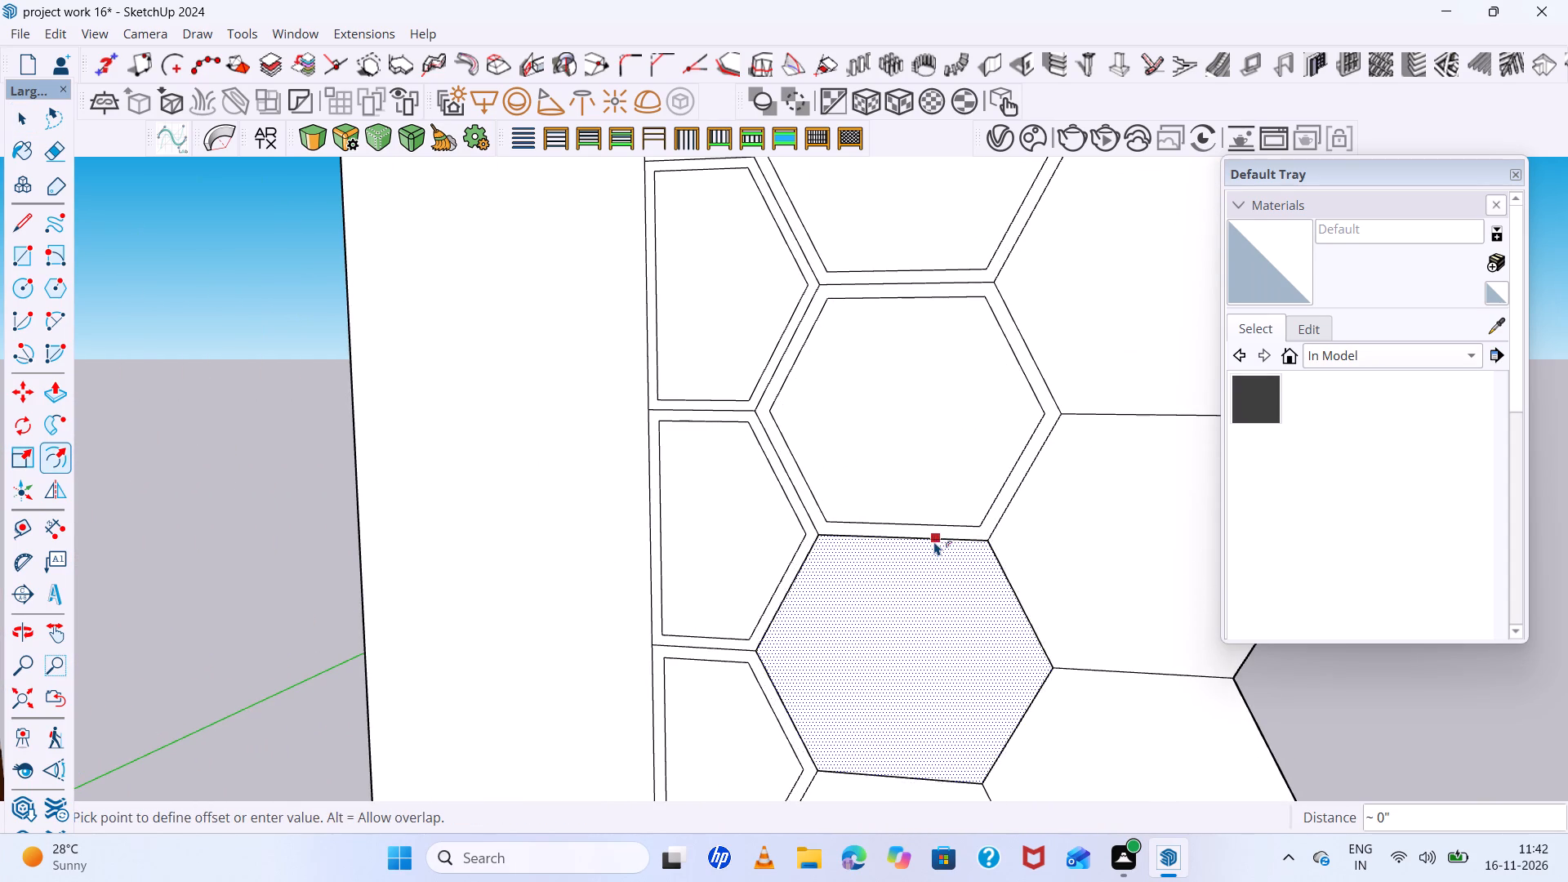
scroll(929, 563, down, 4)
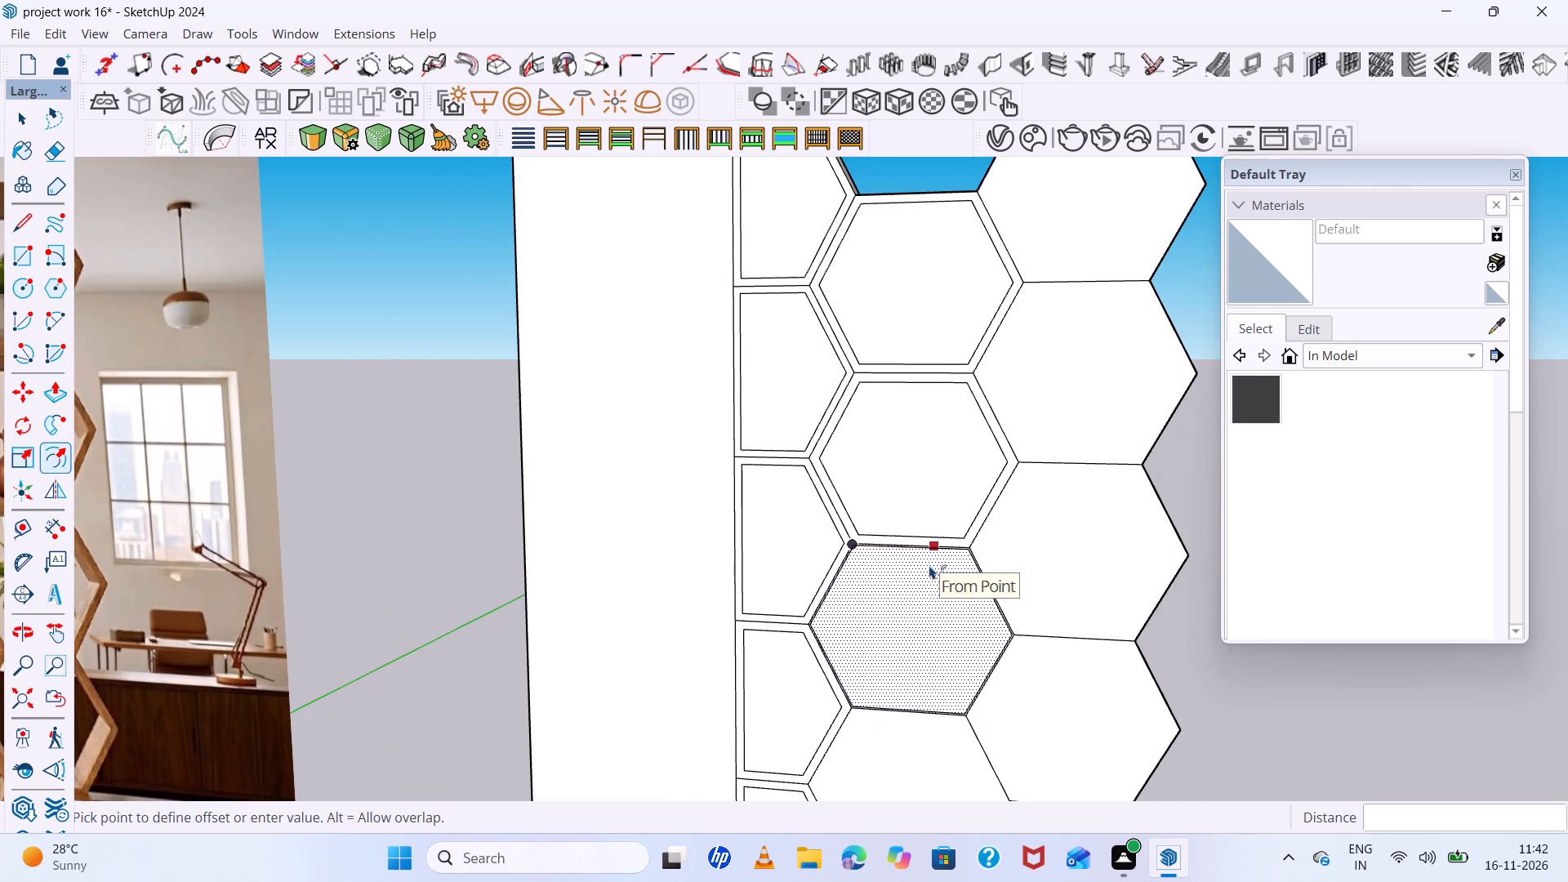
scroll(929, 563, up, 1)
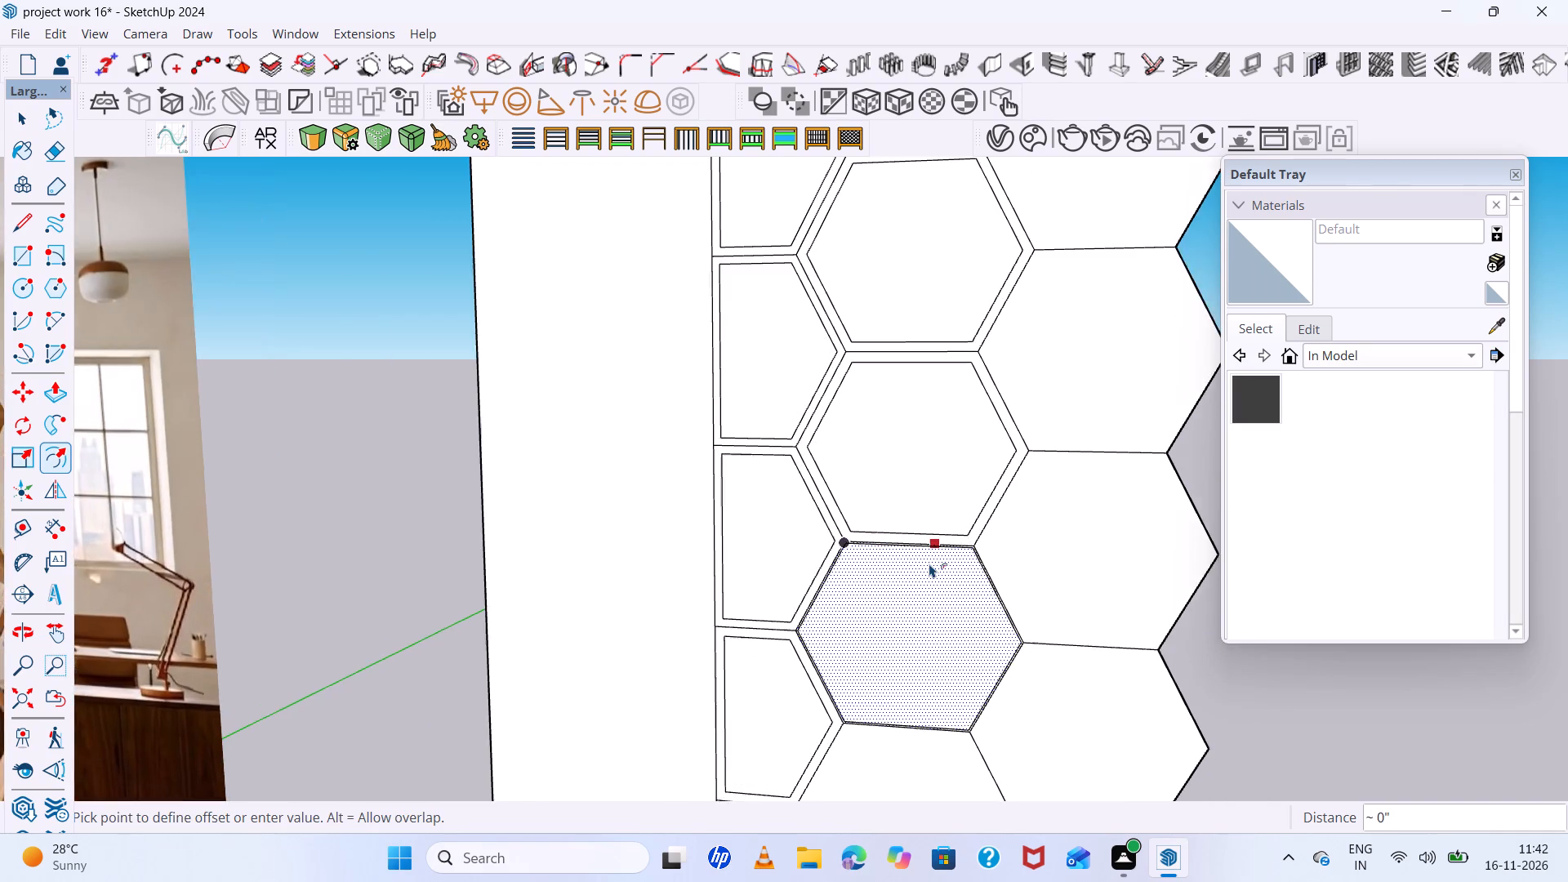
scroll(929, 563, up, 7)
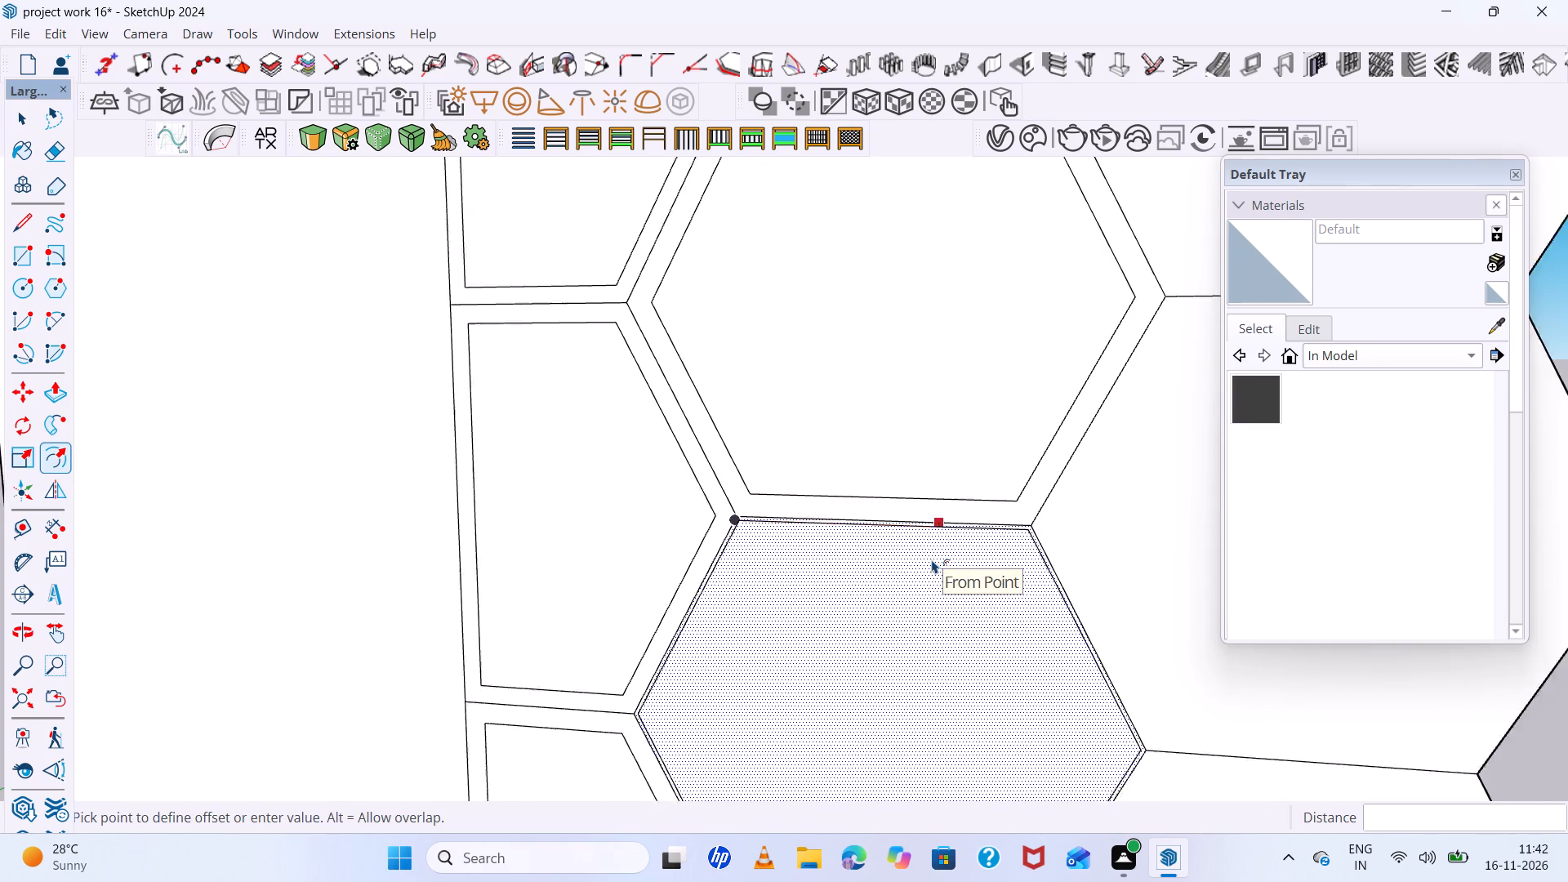
scroll(932, 559, up, 2)
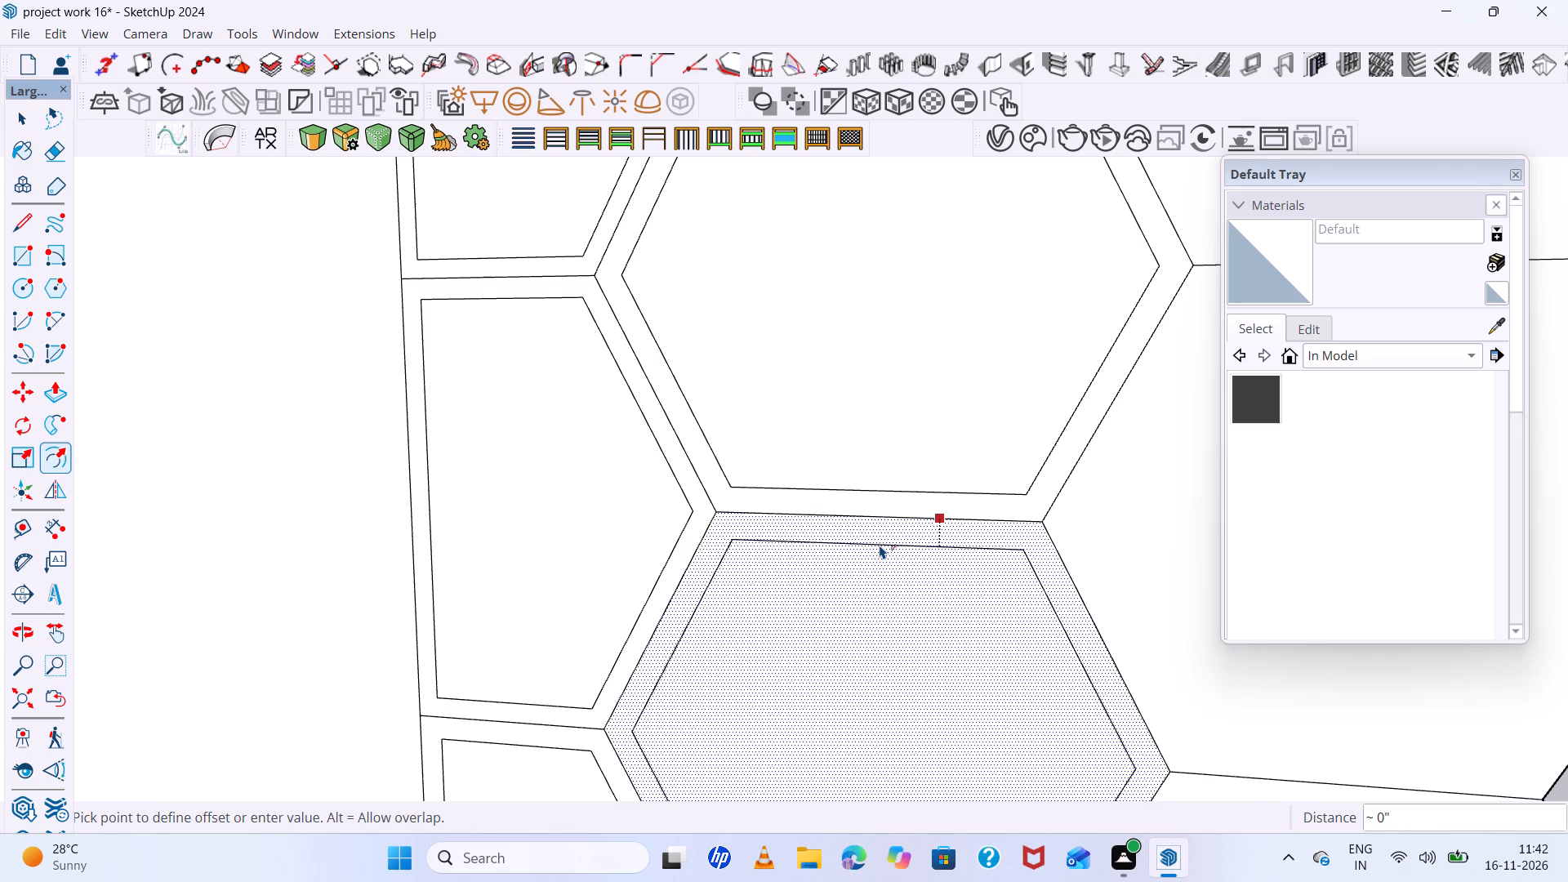
scroll(880, 545, up, 6)
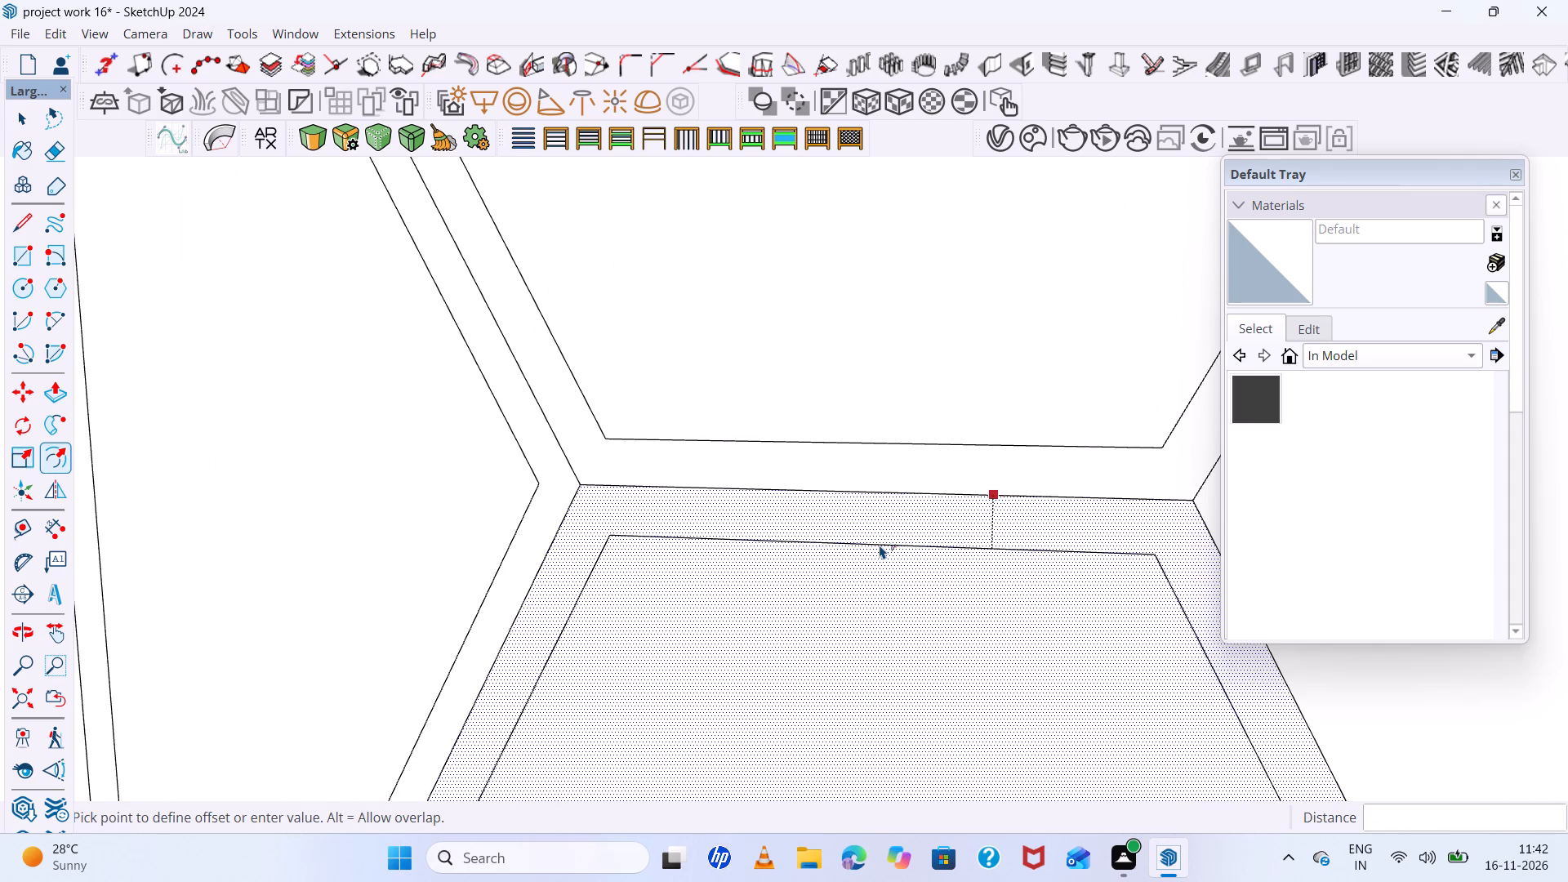
click(880, 542)
scroll(880, 542, down, 20)
scroll(880, 542, down, 5)
key(space)
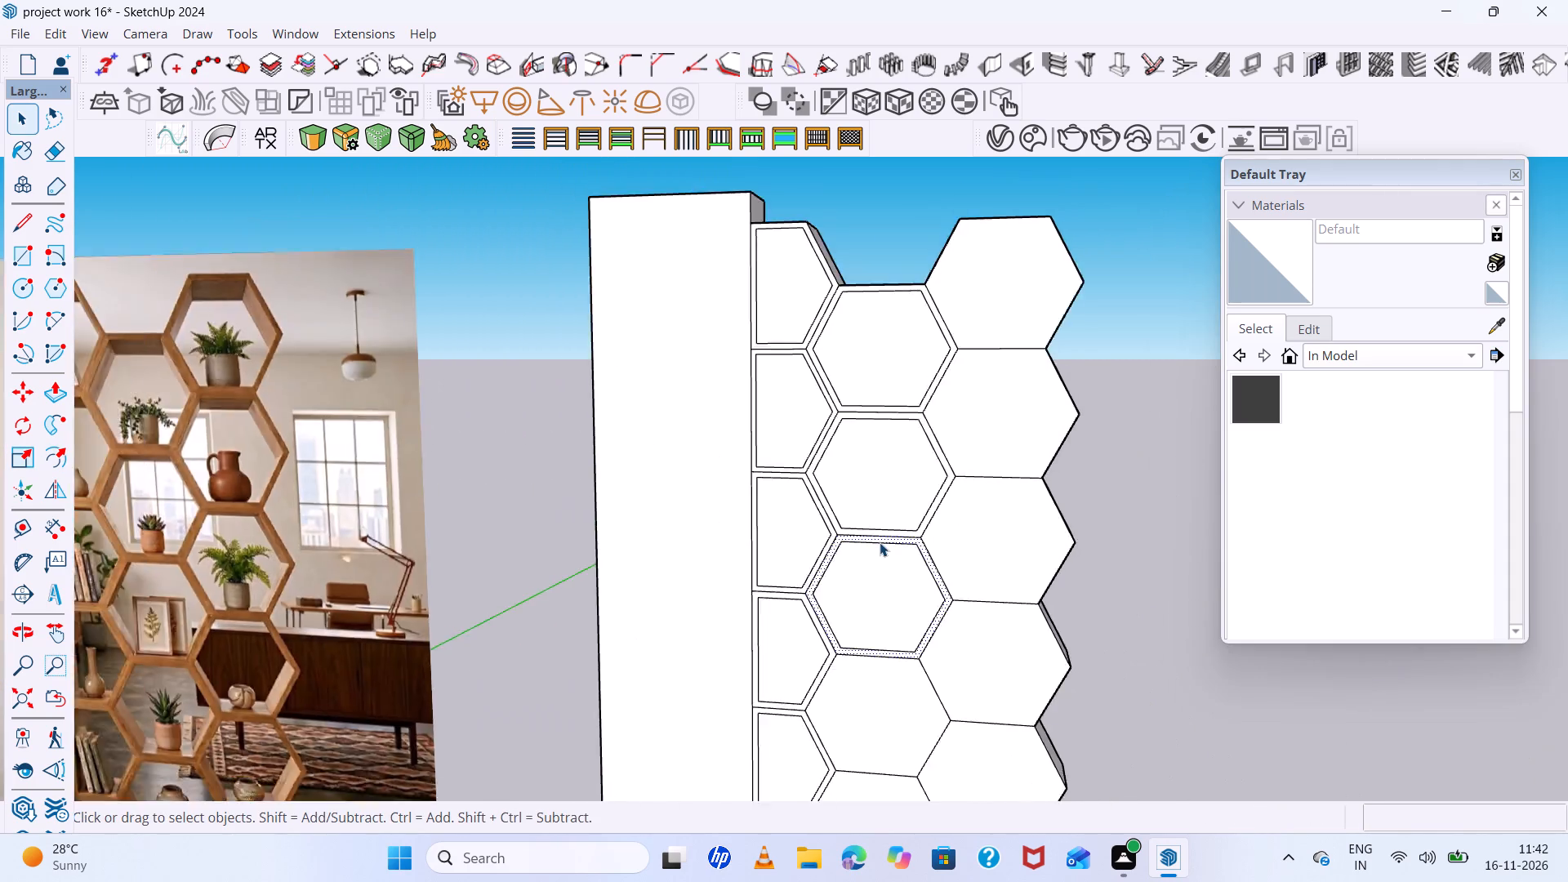
Offset the fourth hexagon face of the middle column inward from its upper slanted edge to form a matching thin frame.
scroll(880, 542, down, 4)
scroll(884, 635, up, 15)
click(886, 593)
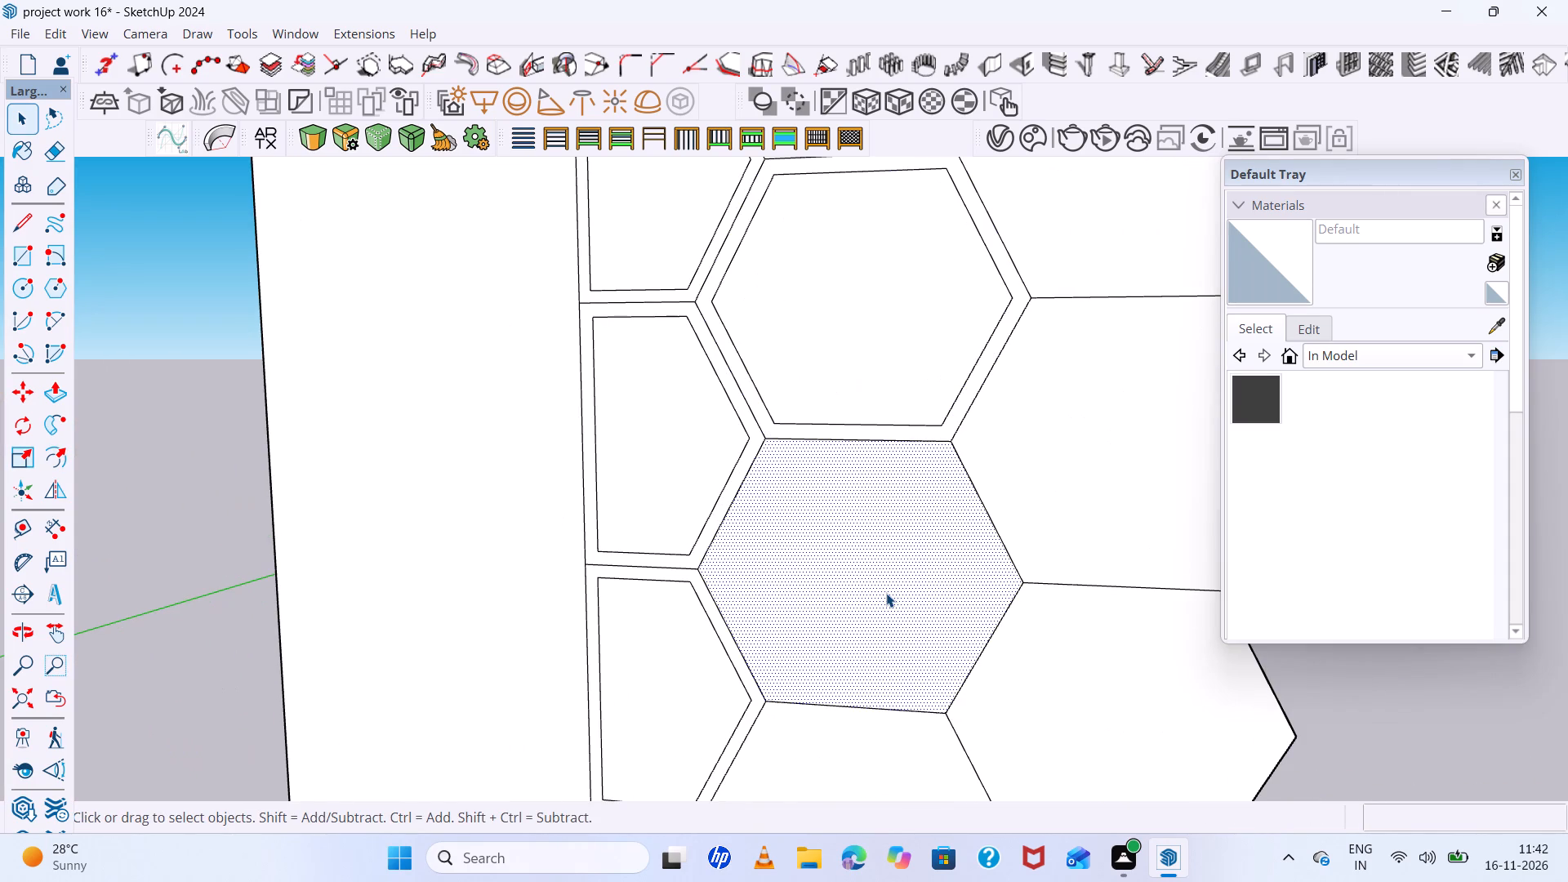
key(f)
click(982, 506)
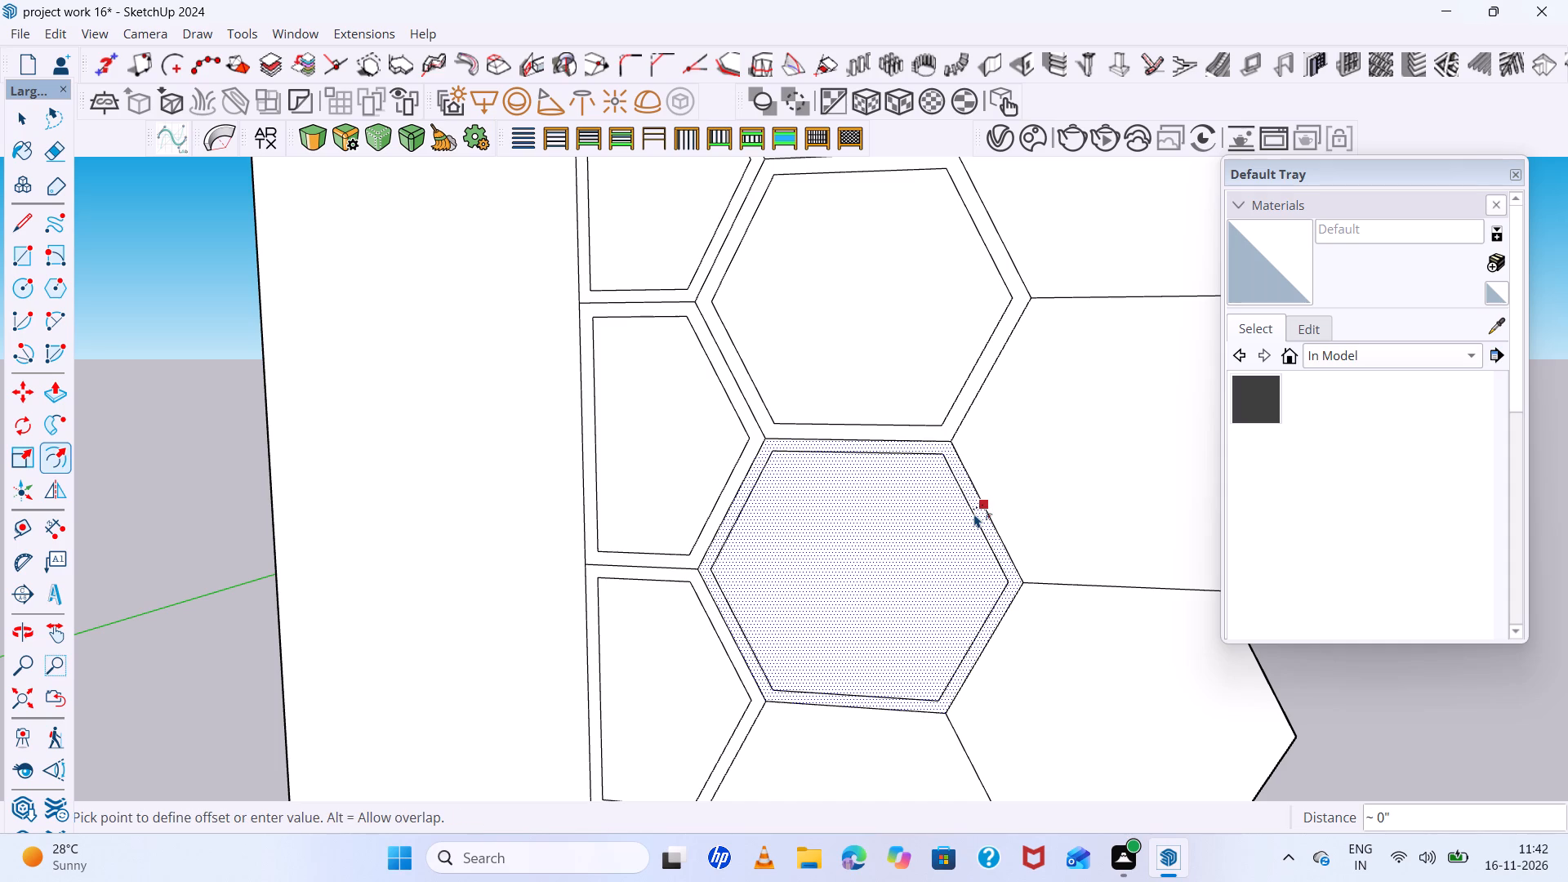
click(970, 517)
key(space)
Offset the bottom hexagon face of the middle column, just above the base, inward from its upper slanted edge as a thin frame.
scroll(970, 517, down, 11)
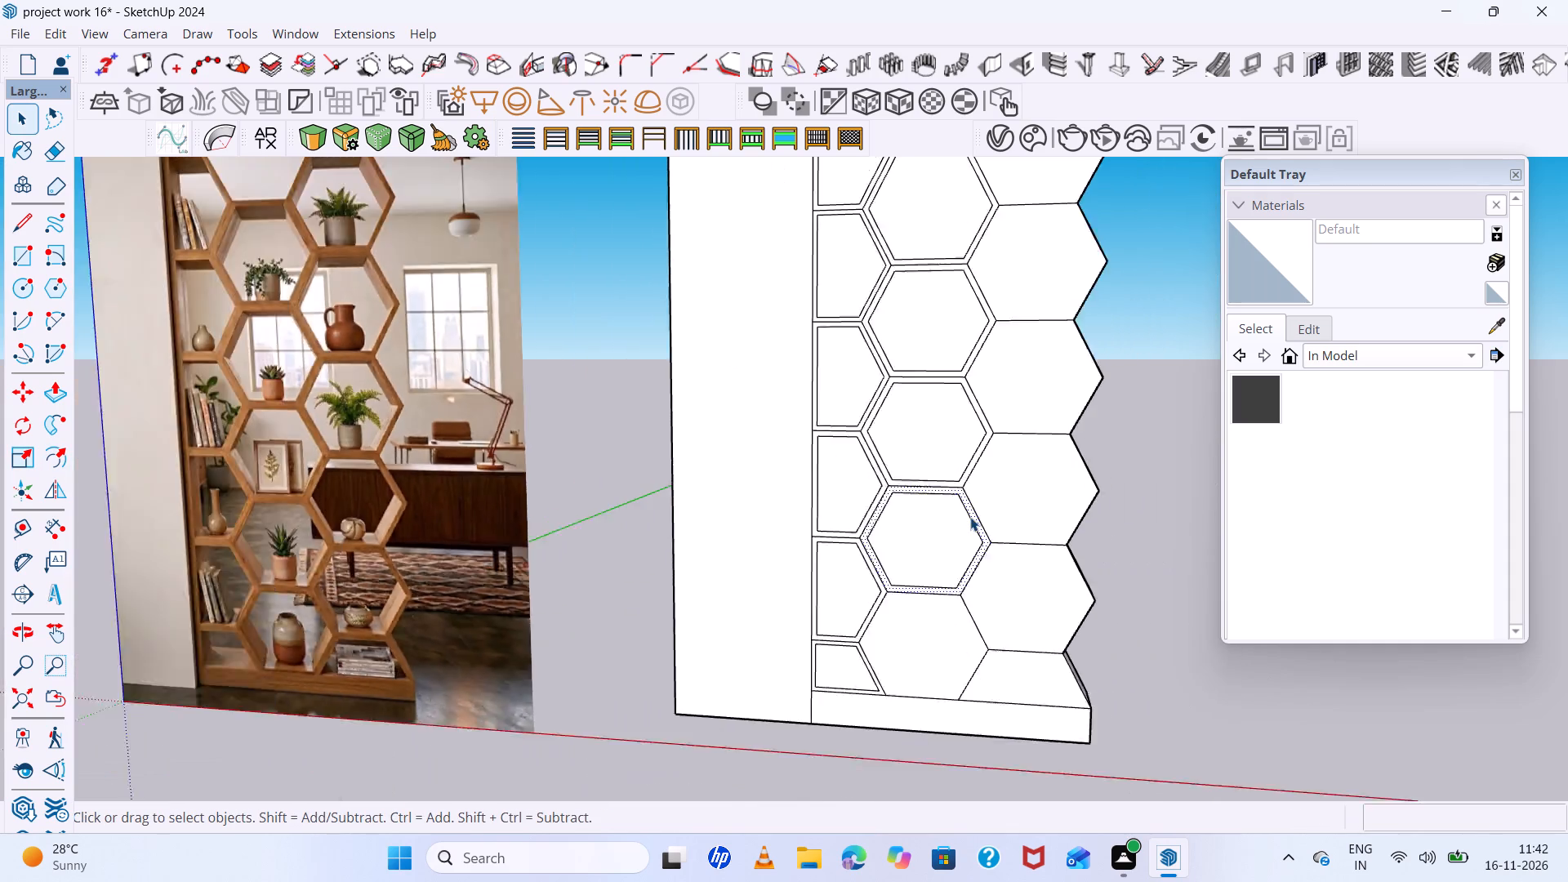
scroll(970, 517, down, 1)
scroll(935, 637, up, 7)
click(935, 632)
key(f)
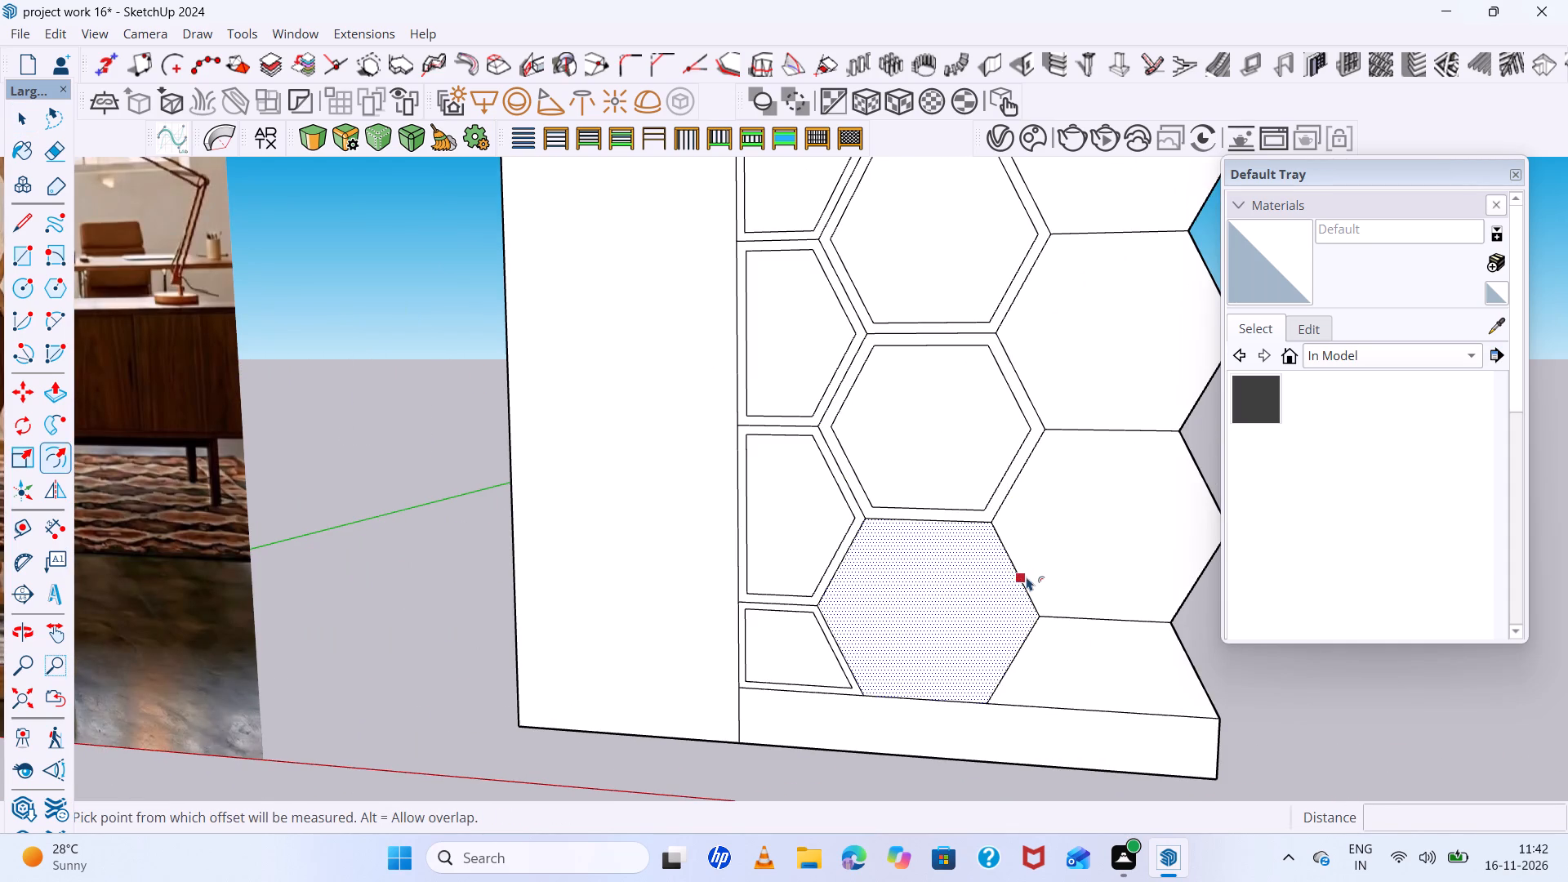
scroll(1027, 577, up, 6)
click(1013, 580)
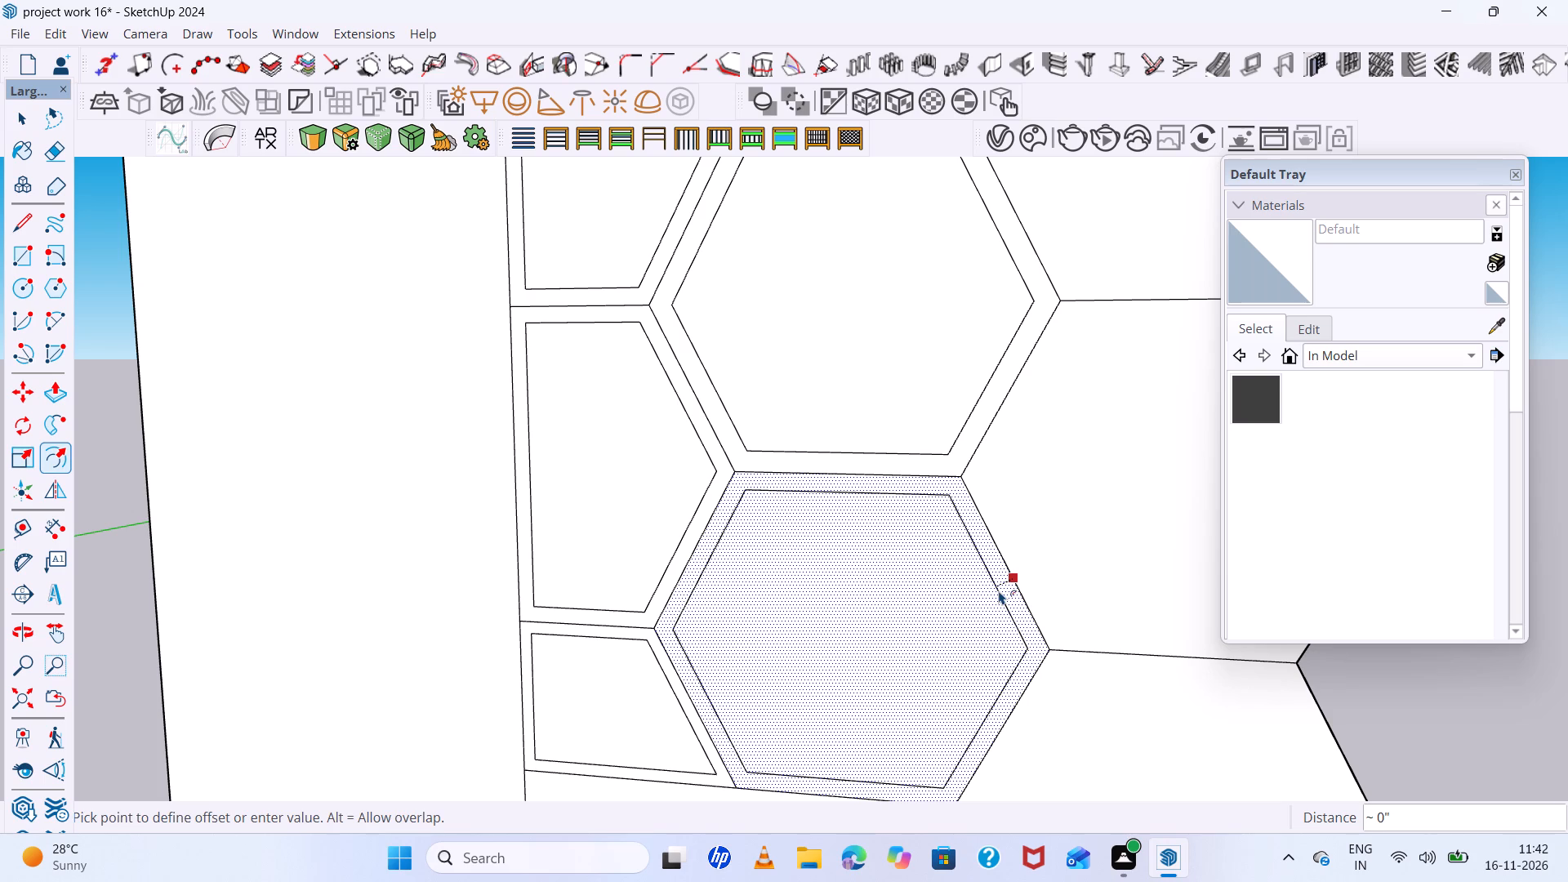
click(999, 590)
key(space)
Offset the top hexagon face of the outer column inward from its upper edge to form a thin frame.
scroll(999, 590, down, 19)
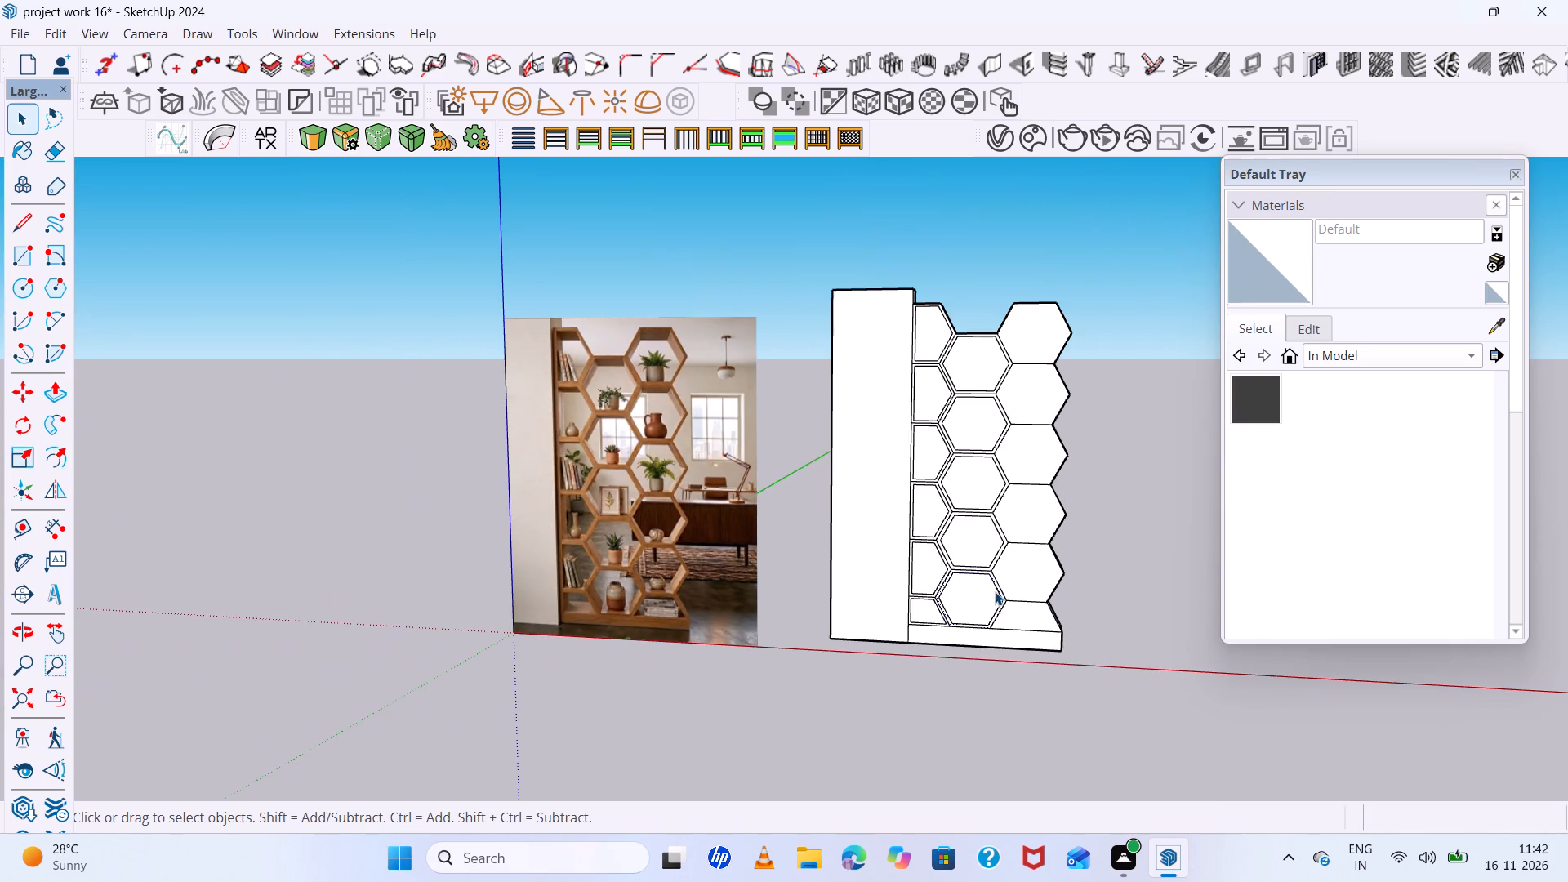
scroll(1045, 341, up, 7)
middle_drag(1038, 338, 1058, 419)
key(space)
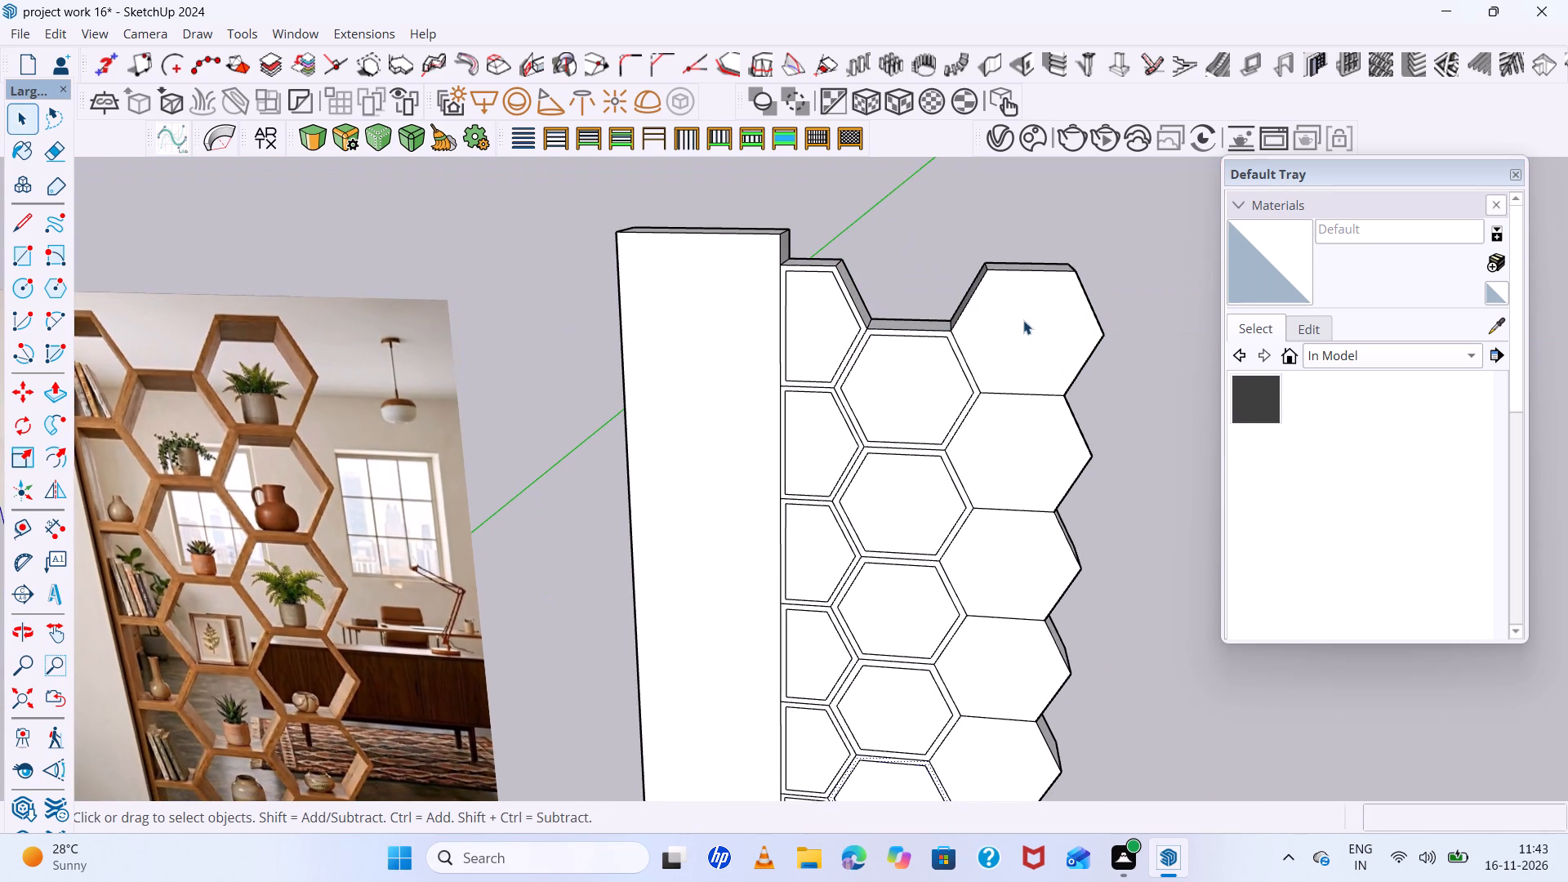
click(1023, 320)
key(f)
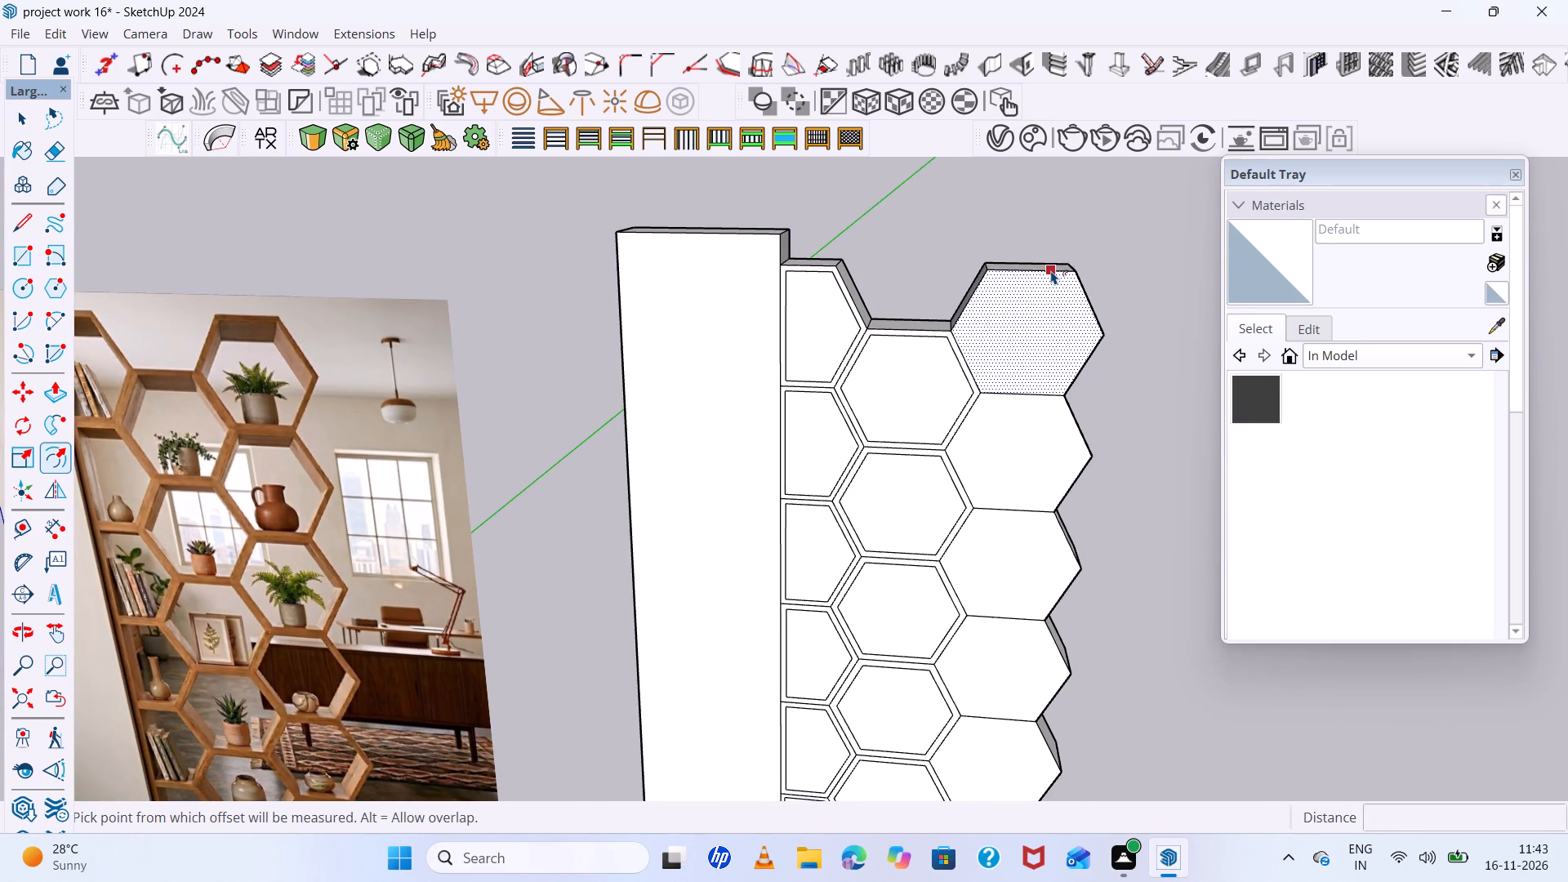
click(1051, 271)
scroll(1049, 282, up, 9)
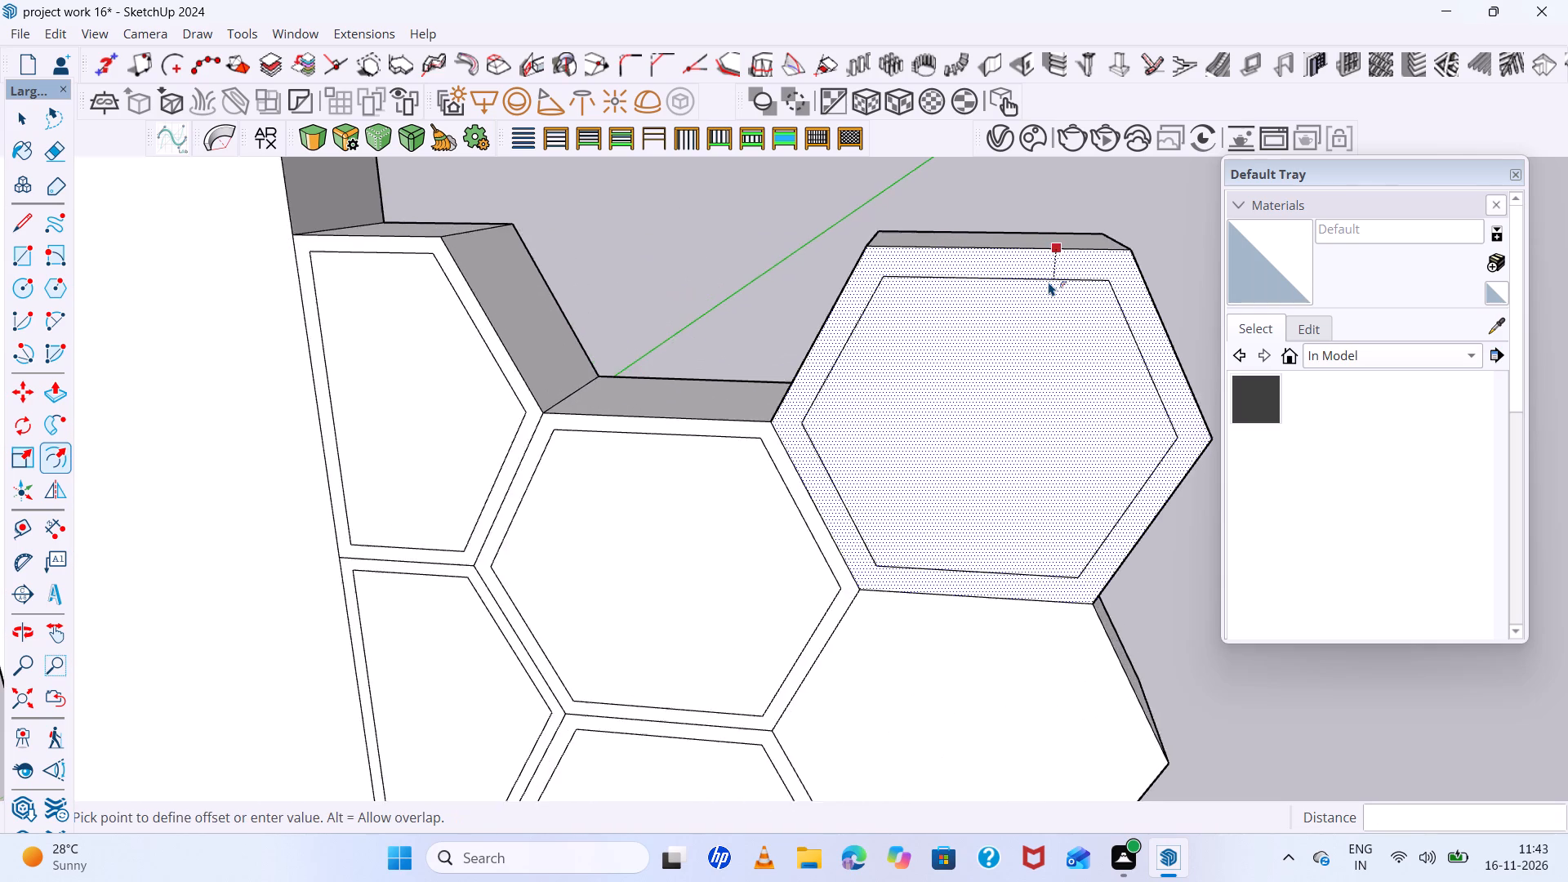
scroll(1049, 282, up, 6)
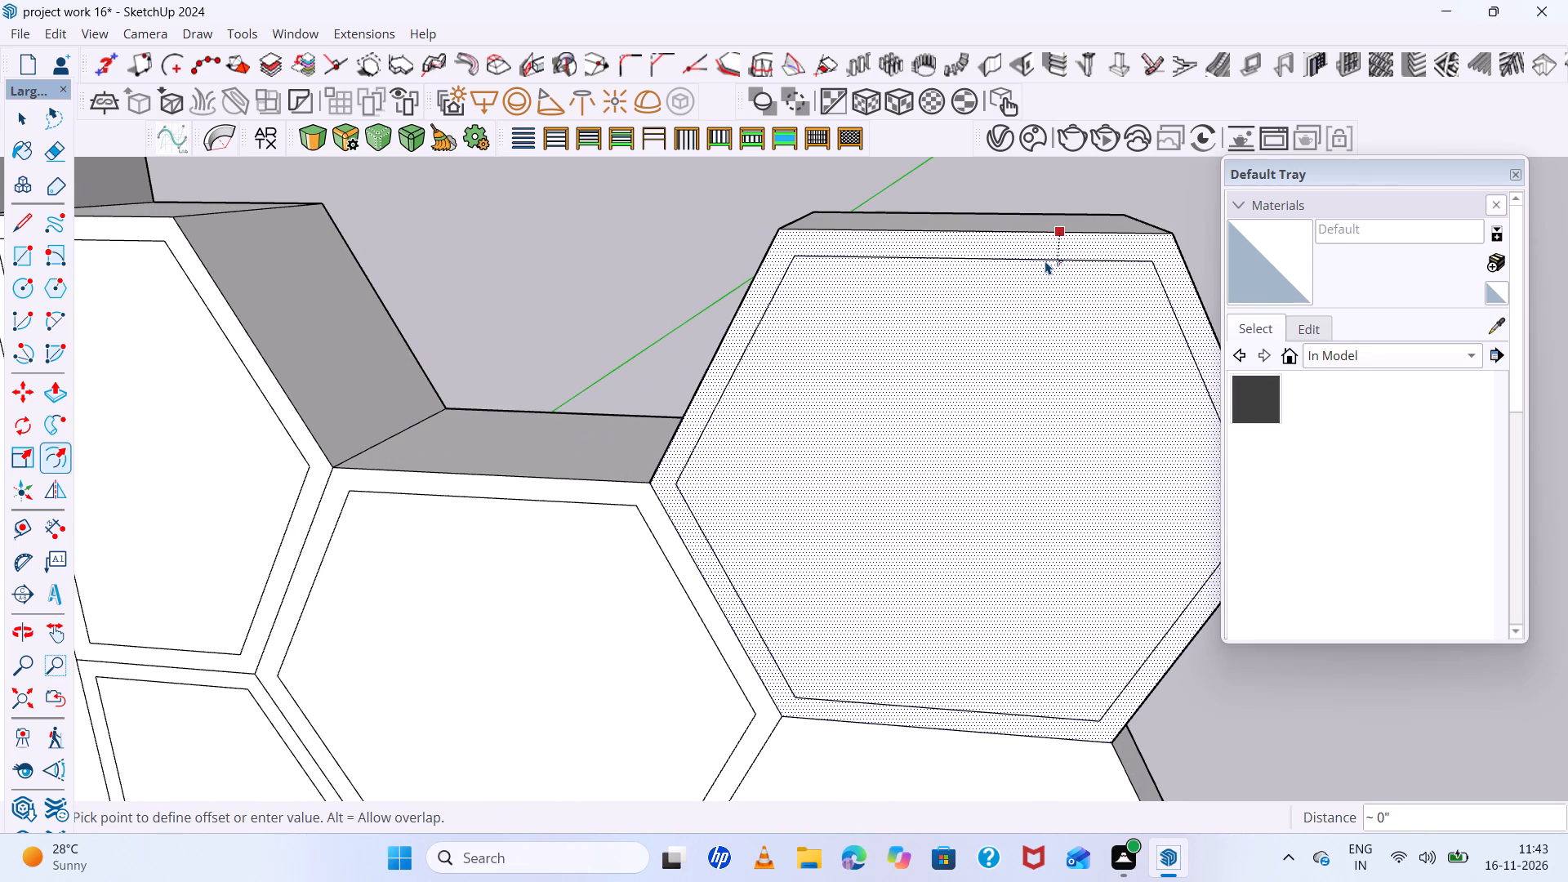
click(1045, 261)
scroll(978, 325, down, 6)
key(space)
Offset the second hexagon face of the outer column inward from the slanted edge it shares with the middle column, forming a thin frame.
scroll(961, 313, down, 8)
scroll(962, 319, up, 1)
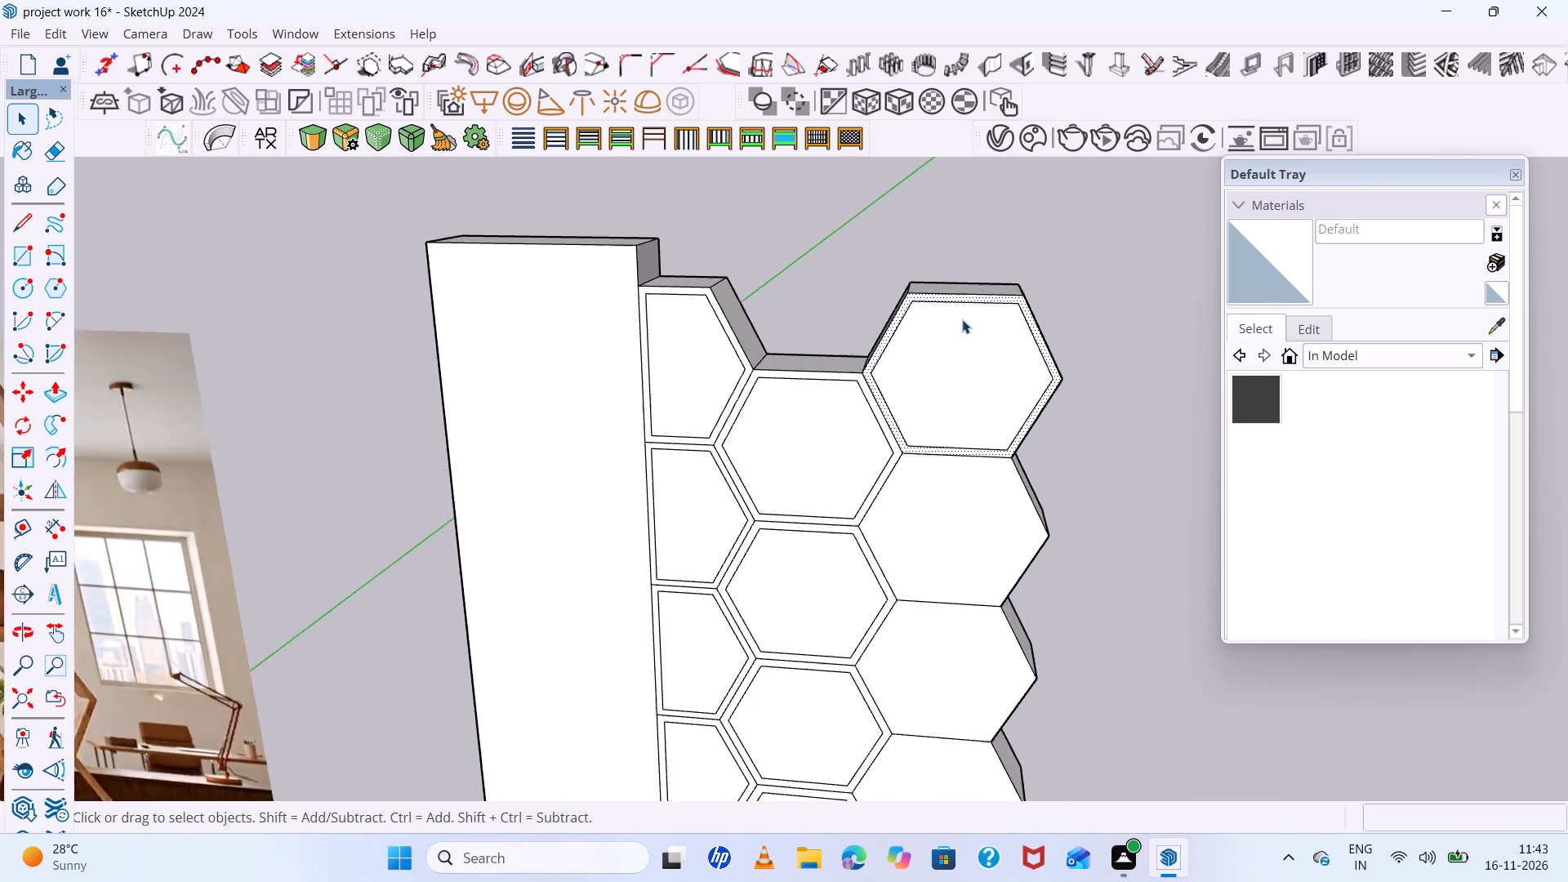
scroll(962, 319, down, 6)
scroll(979, 446, up, 7)
middle_drag(973, 471, 982, 382)
scroll(952, 423, up, 6)
scroll(952, 423, down, 7)
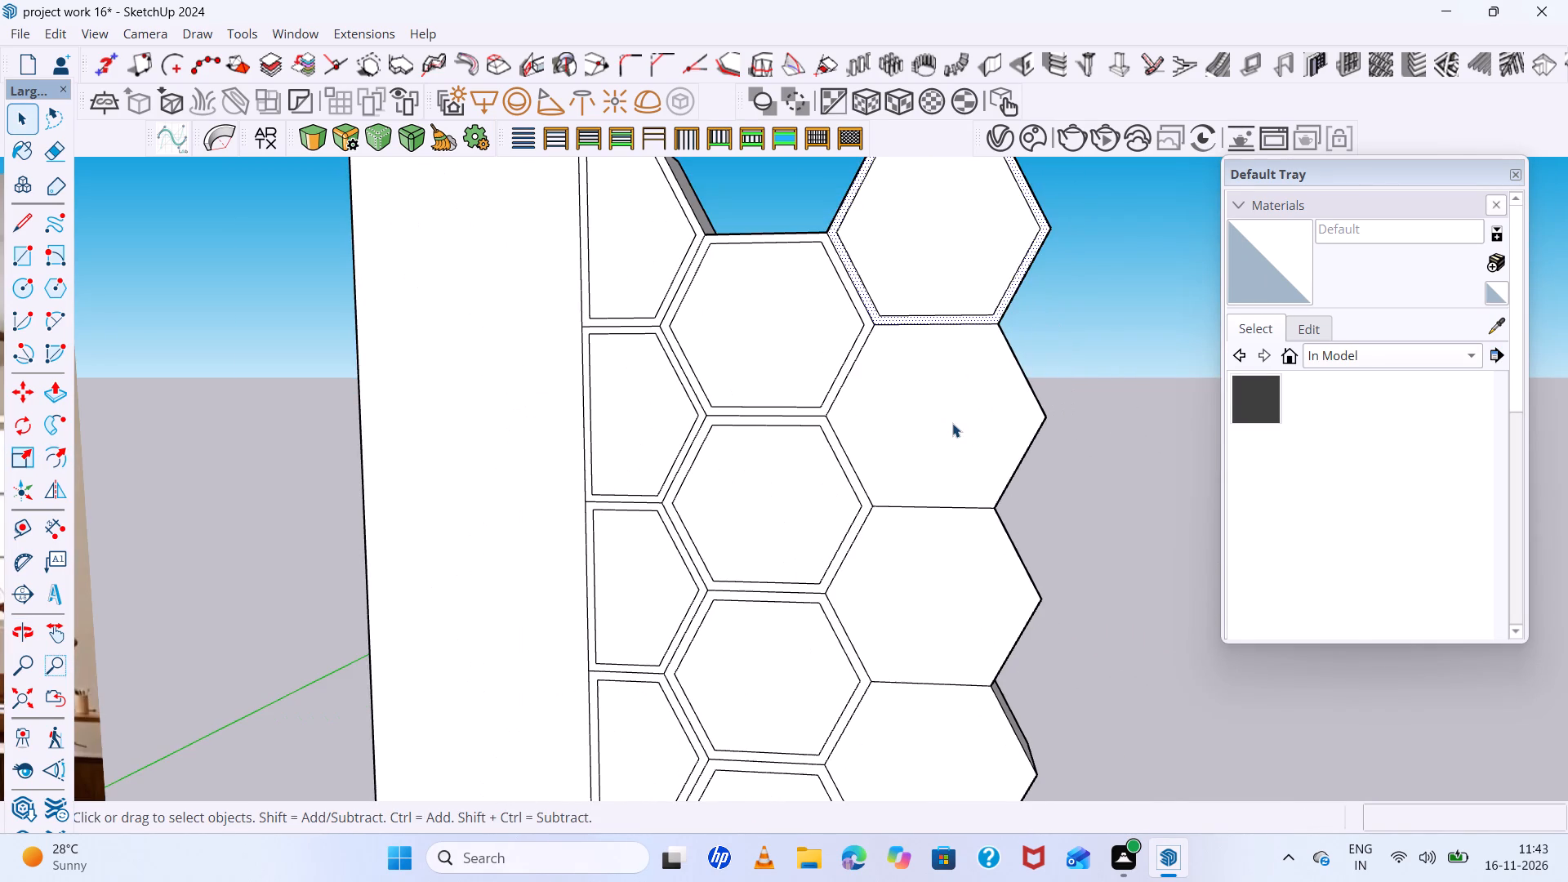
click(952, 424)
scroll(952, 423, up, 6)
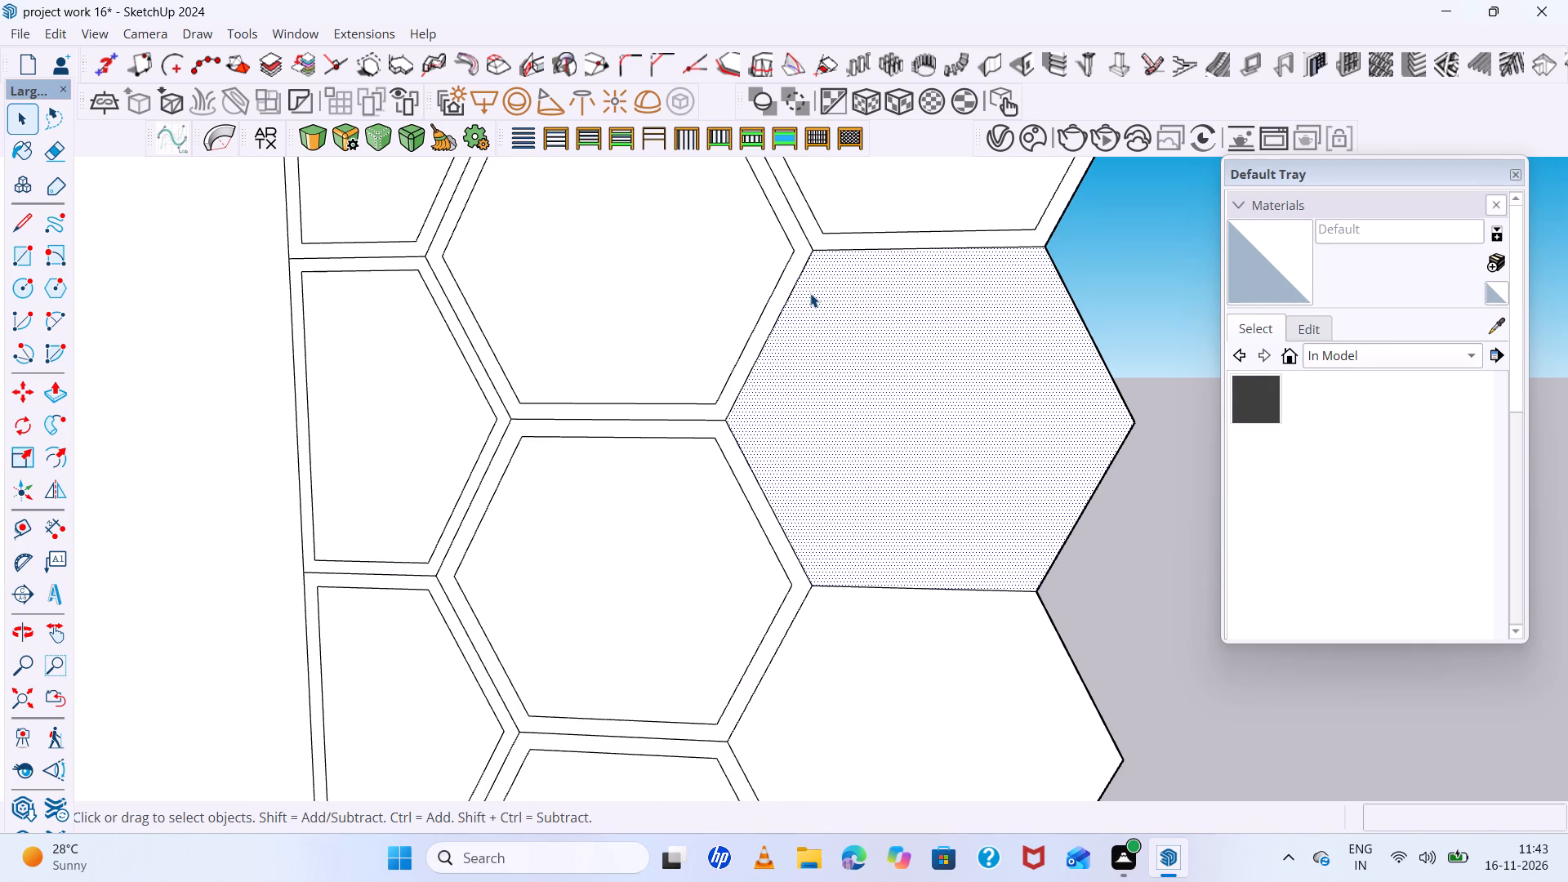
key(f)
scroll(810, 293, up, 5)
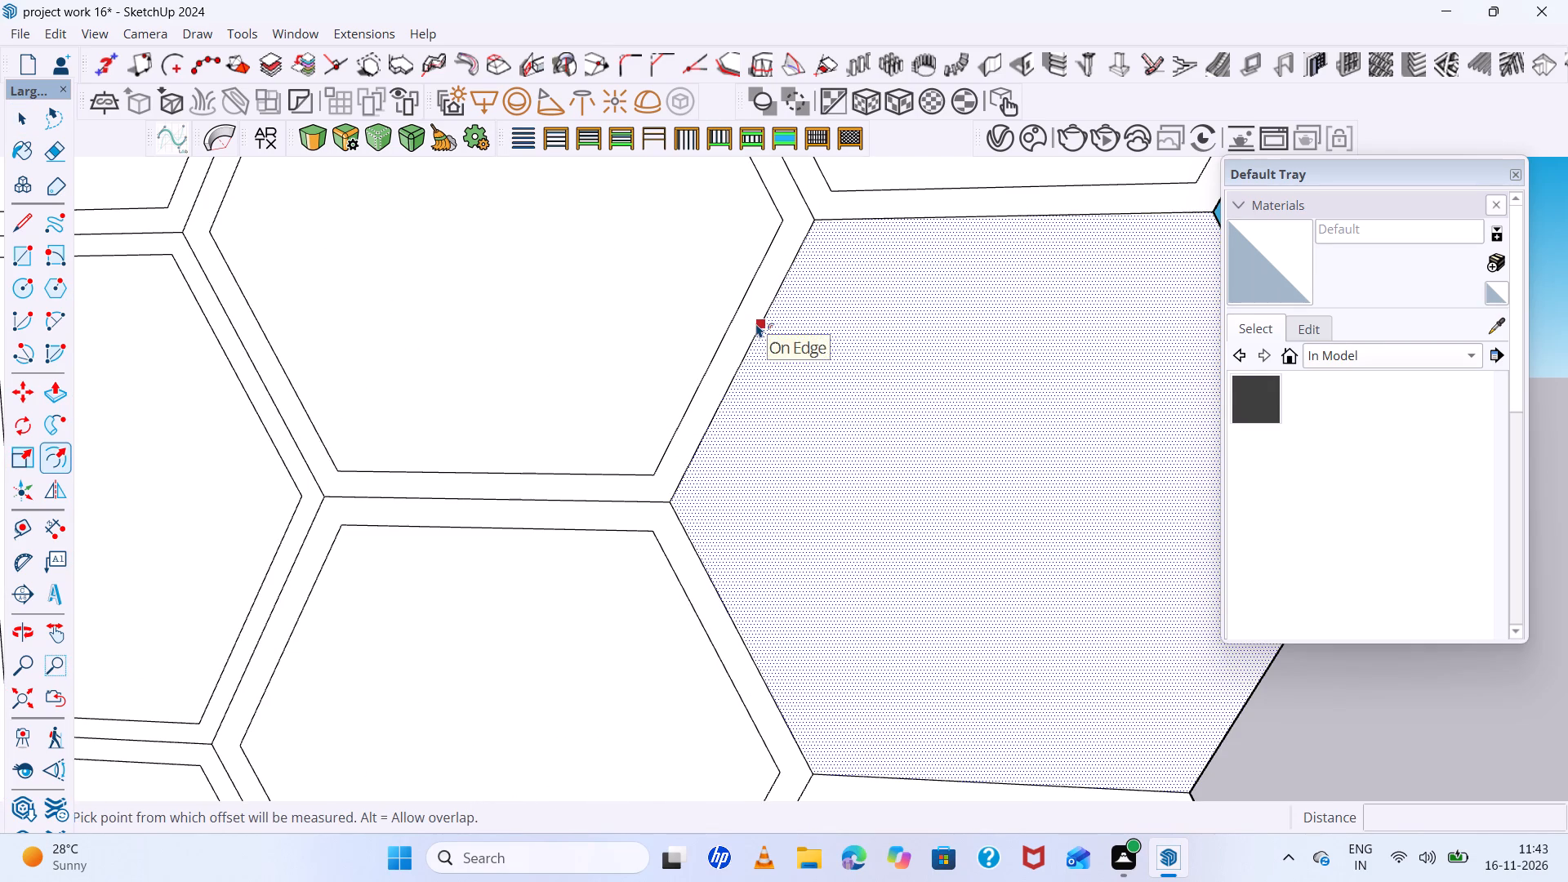
click(756, 323)
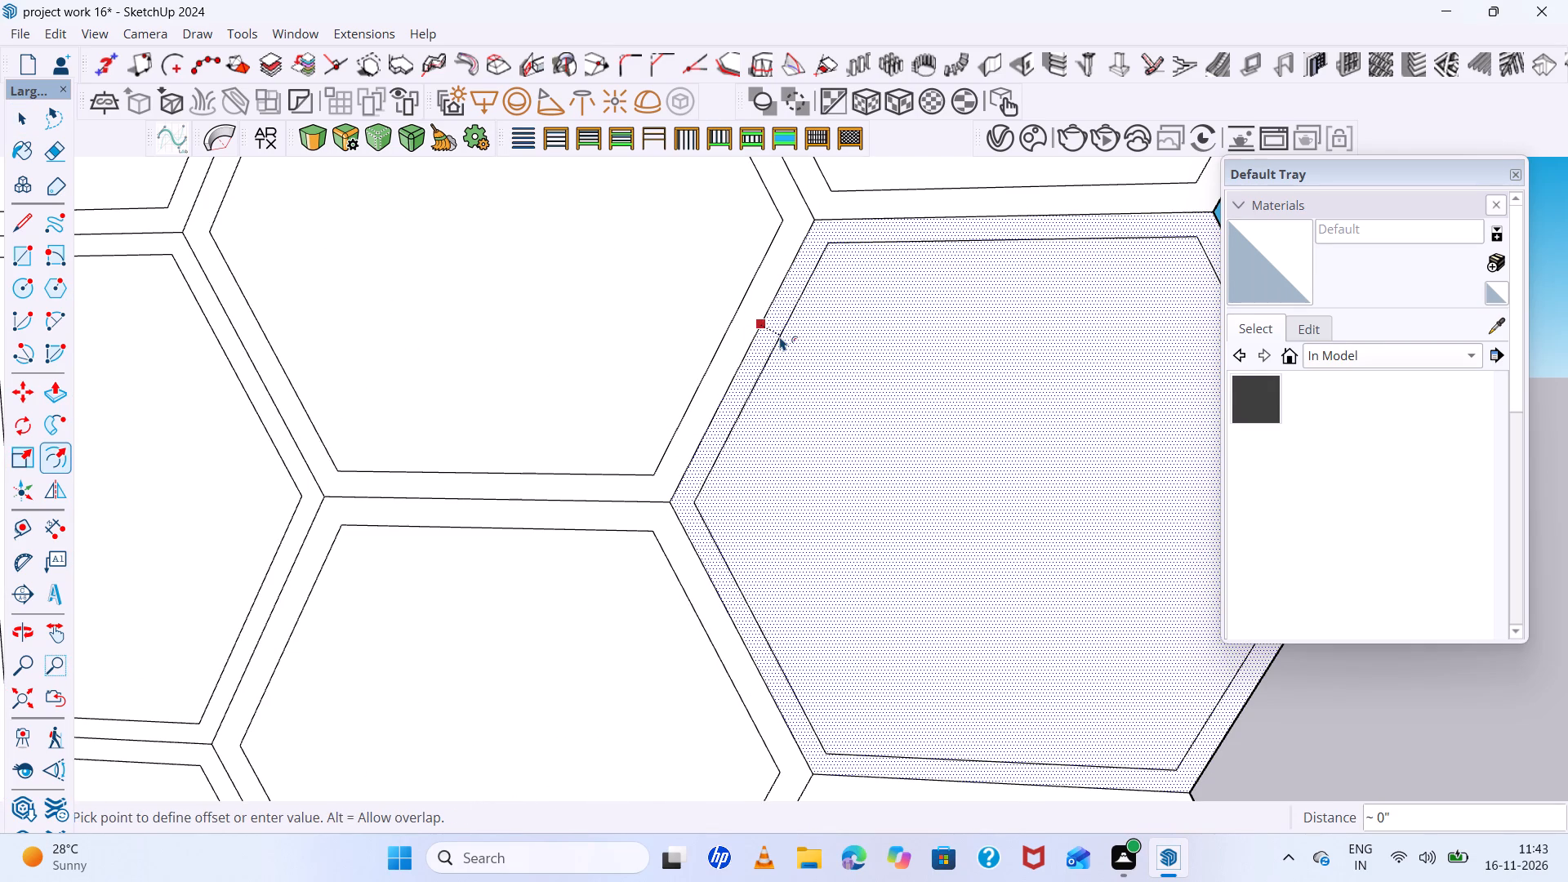
click(782, 336)
scroll(782, 336, down, 7)
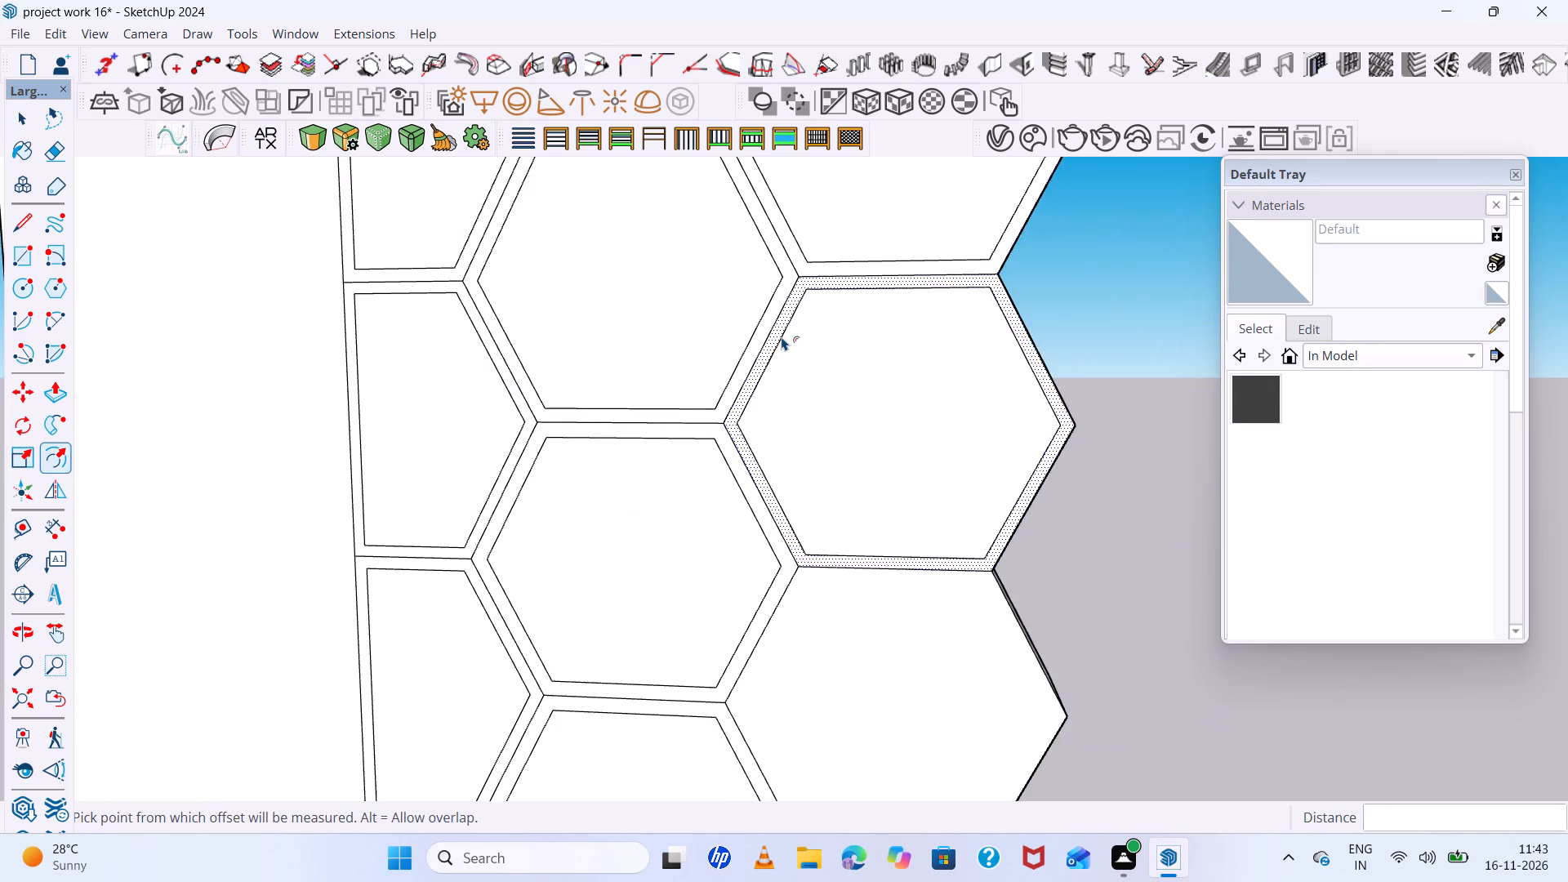
scroll(782, 336, down, 13)
scroll(801, 465, up, 6)
key(space)
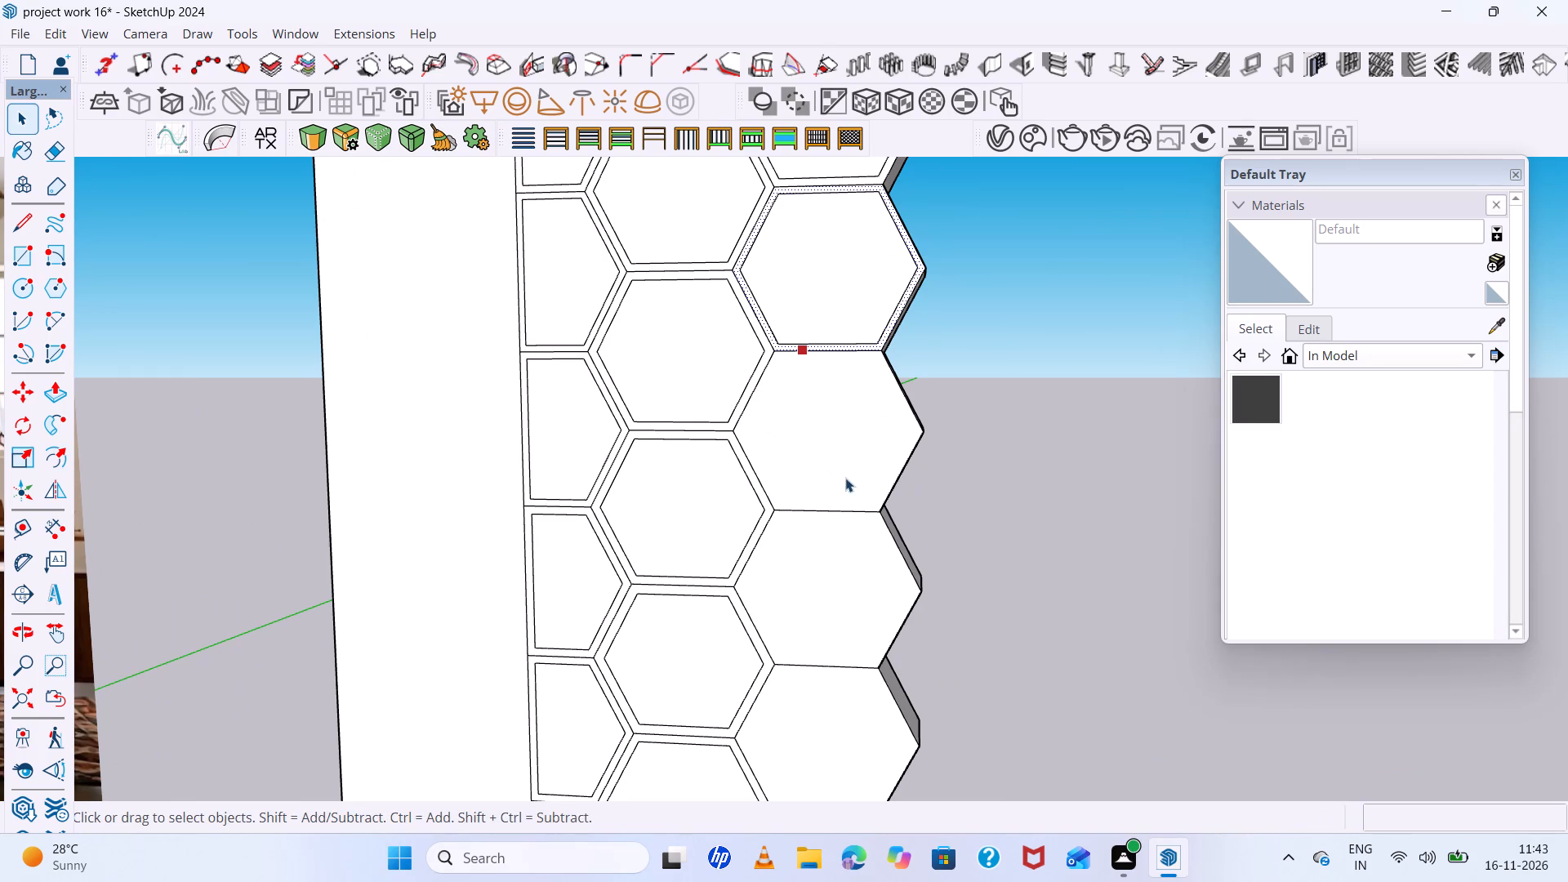
Select the third hexagon face of the outer column for its inward offset frame.
key(space)
click(871, 454)
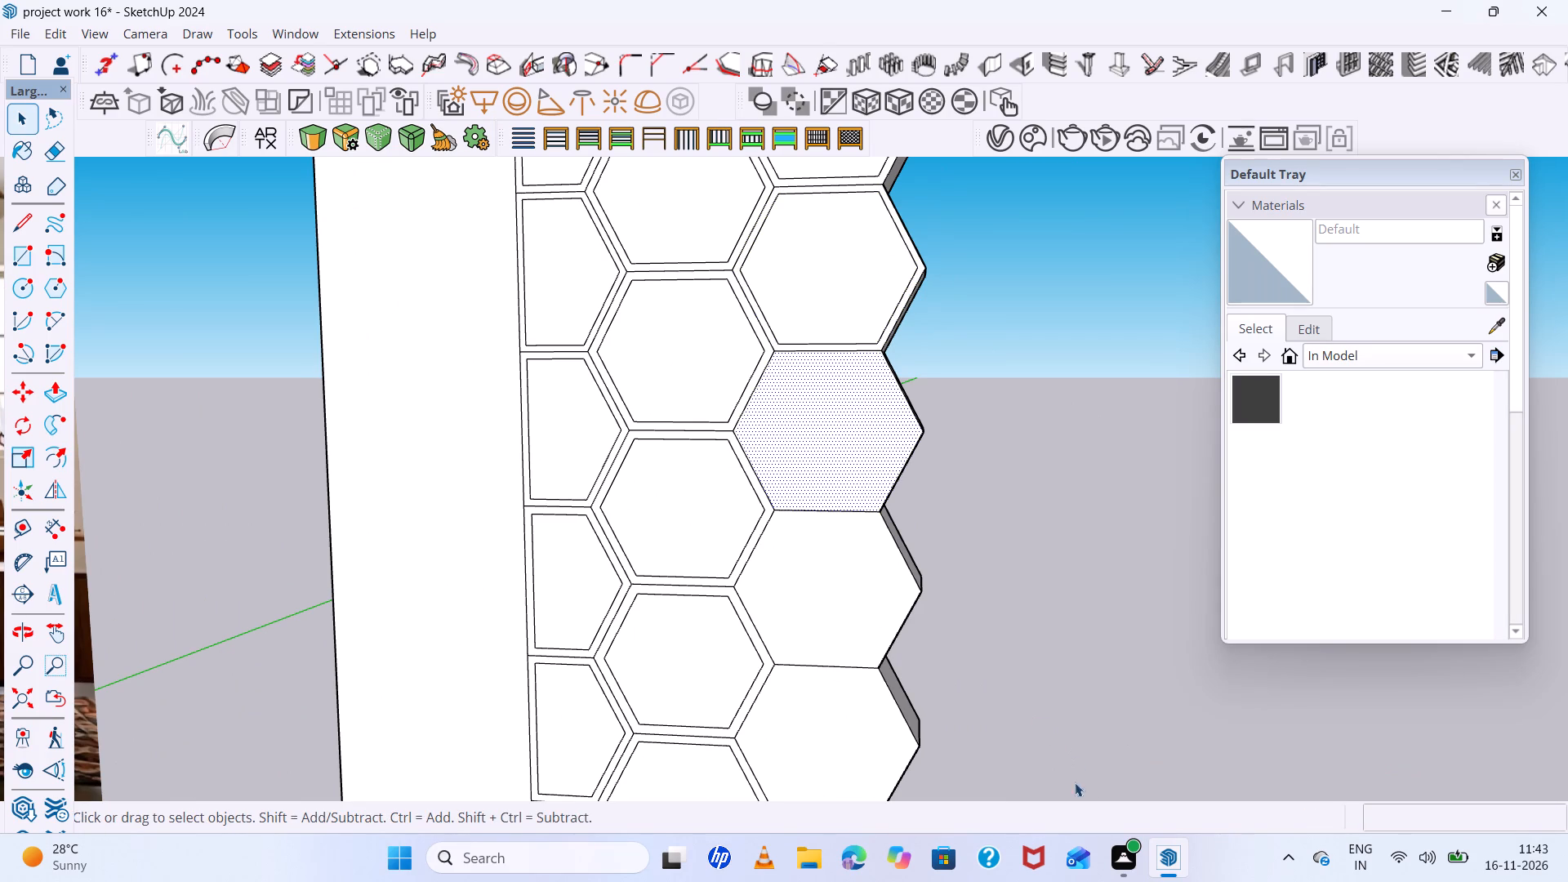
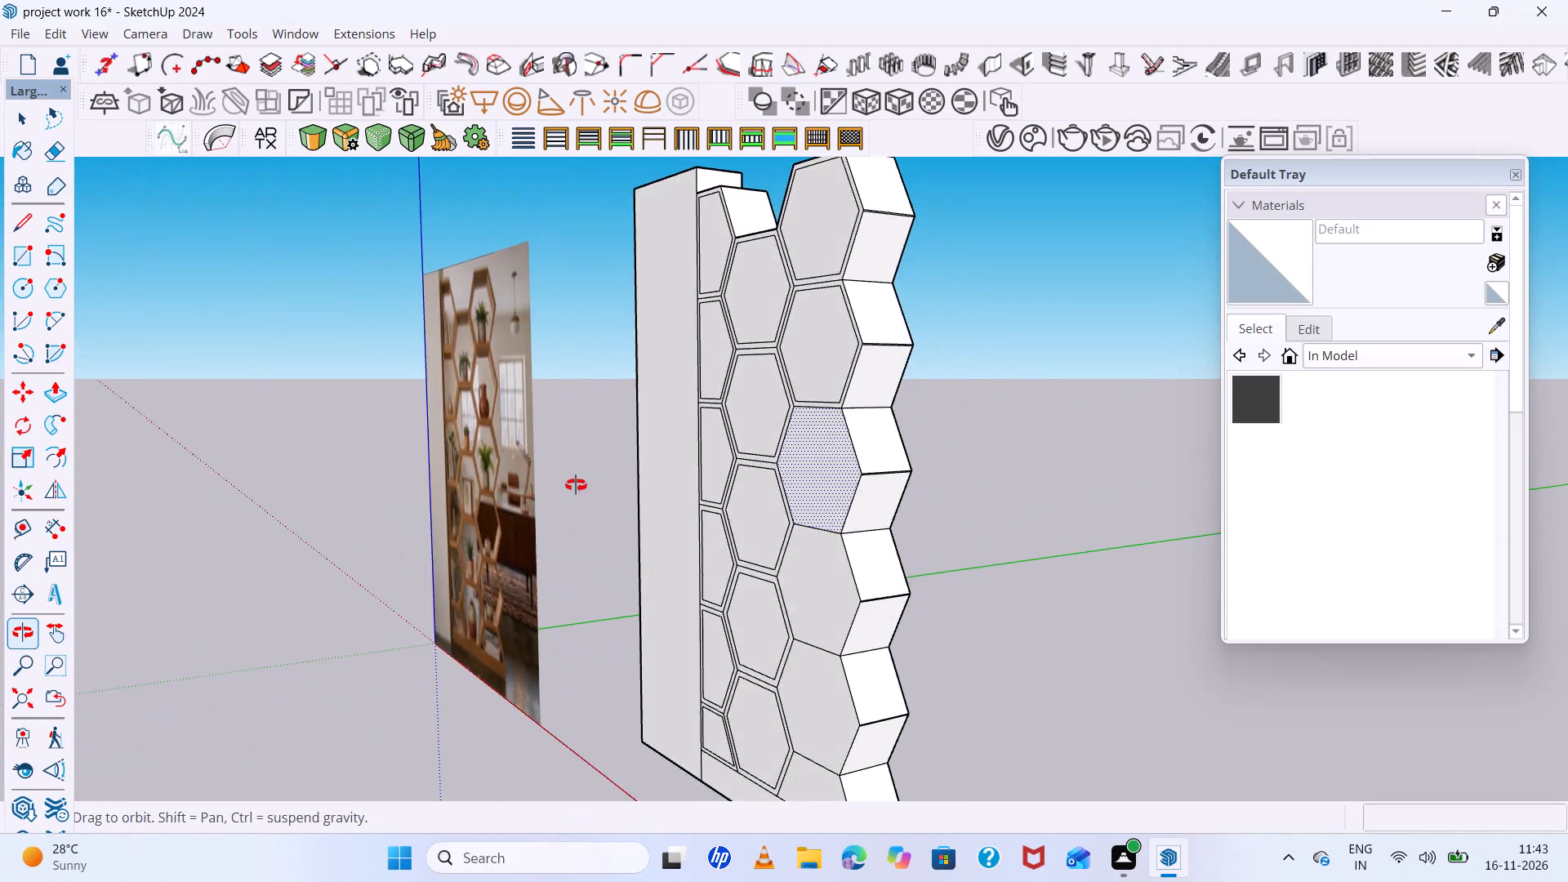
Offset the third hexagon face of the outer column inward from its outer slanted edge to form a thin frame.
scroll(882, 475, up, 11)
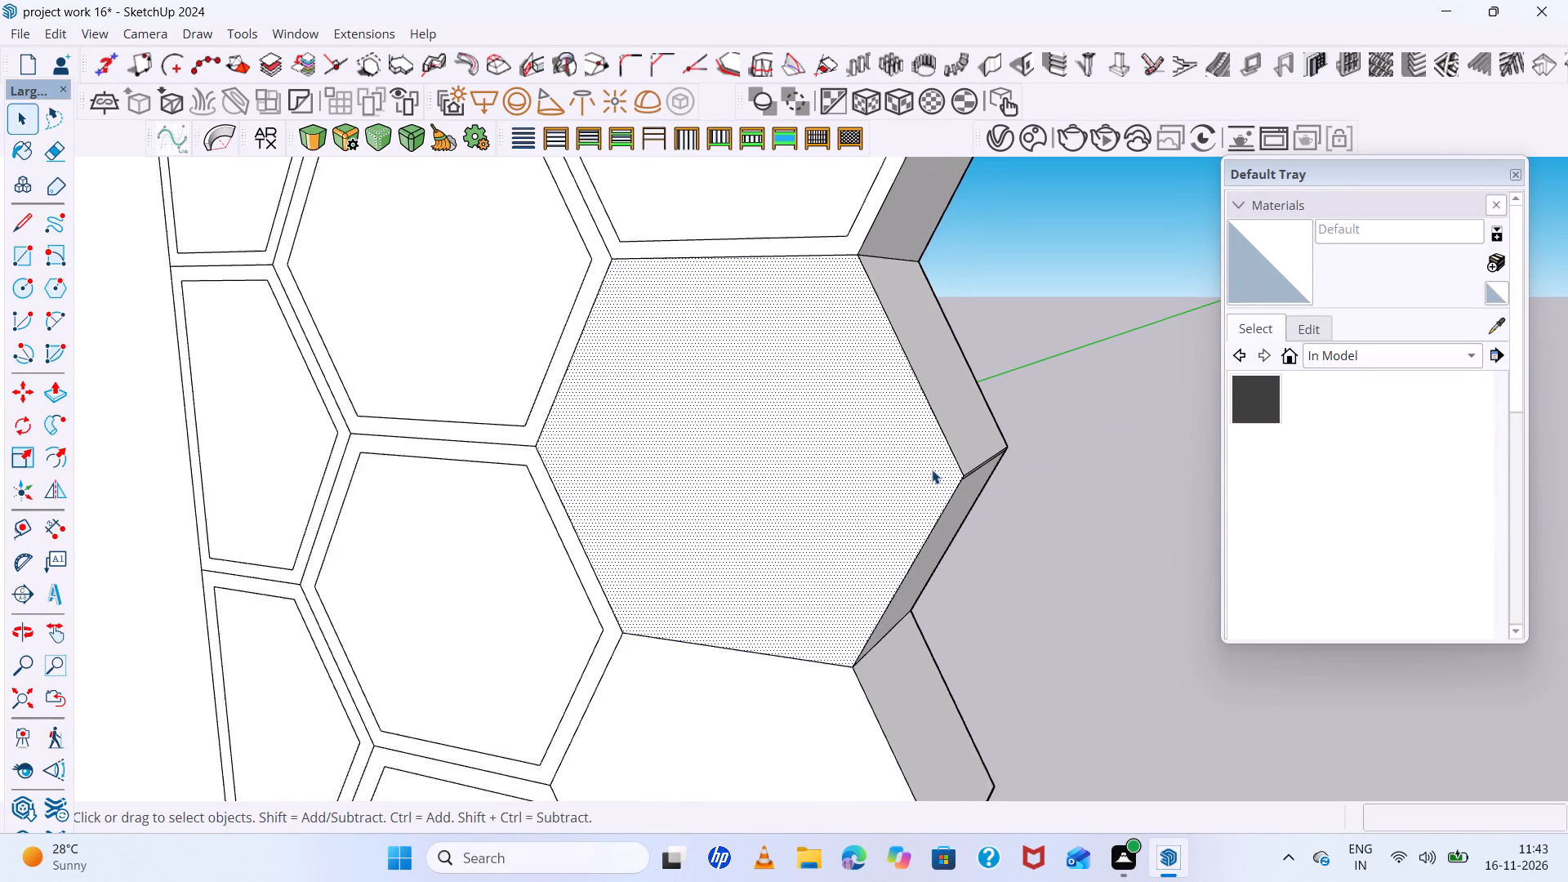
scroll(932, 470, up, 2)
key(f)
click(954, 450)
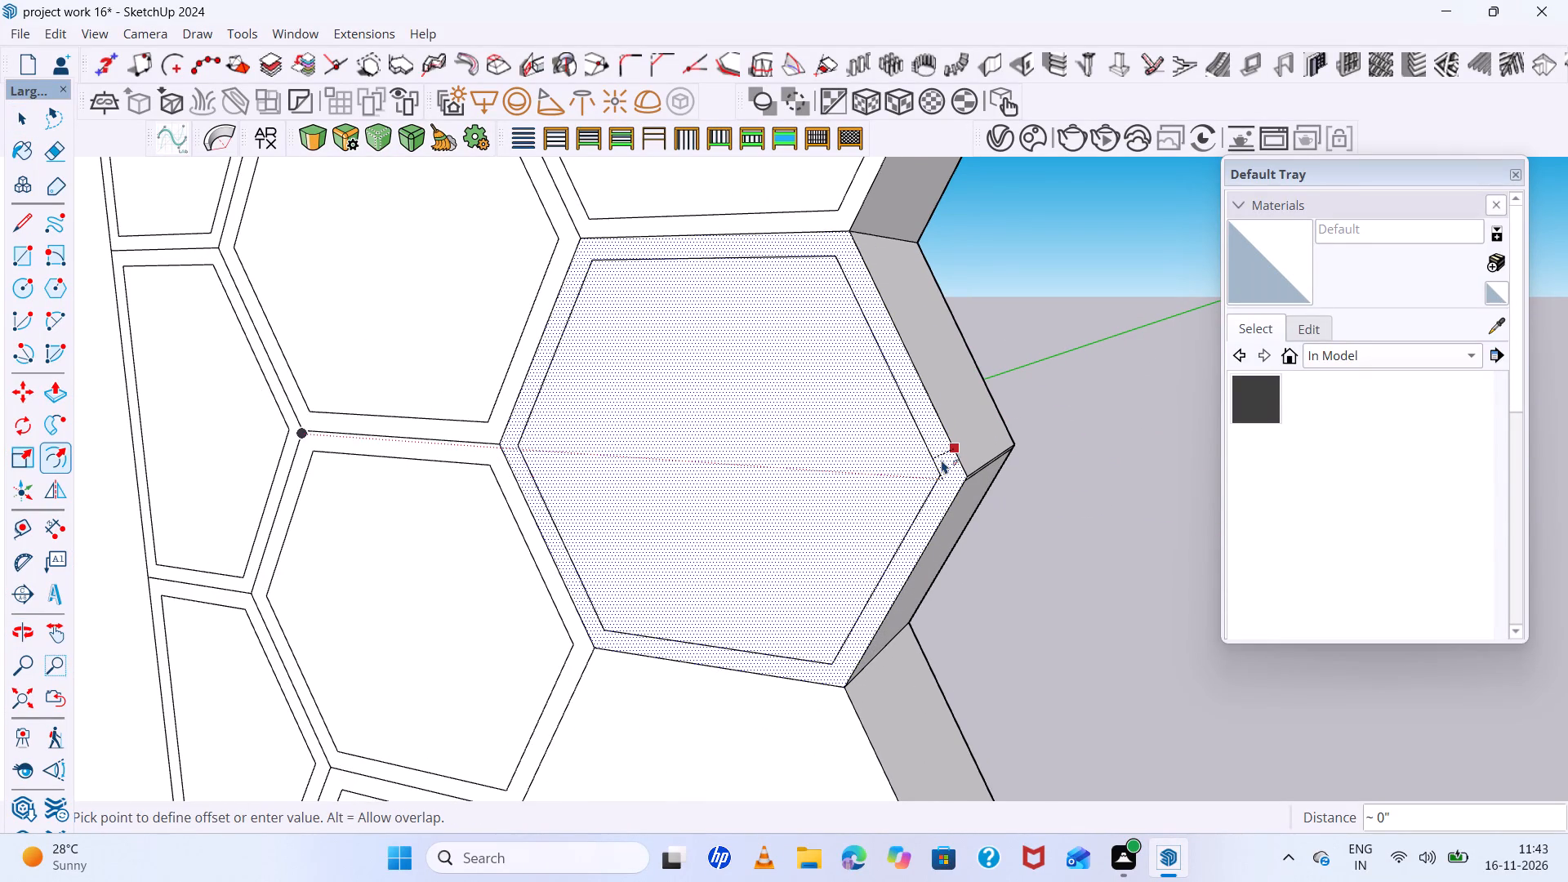
click(941, 461)
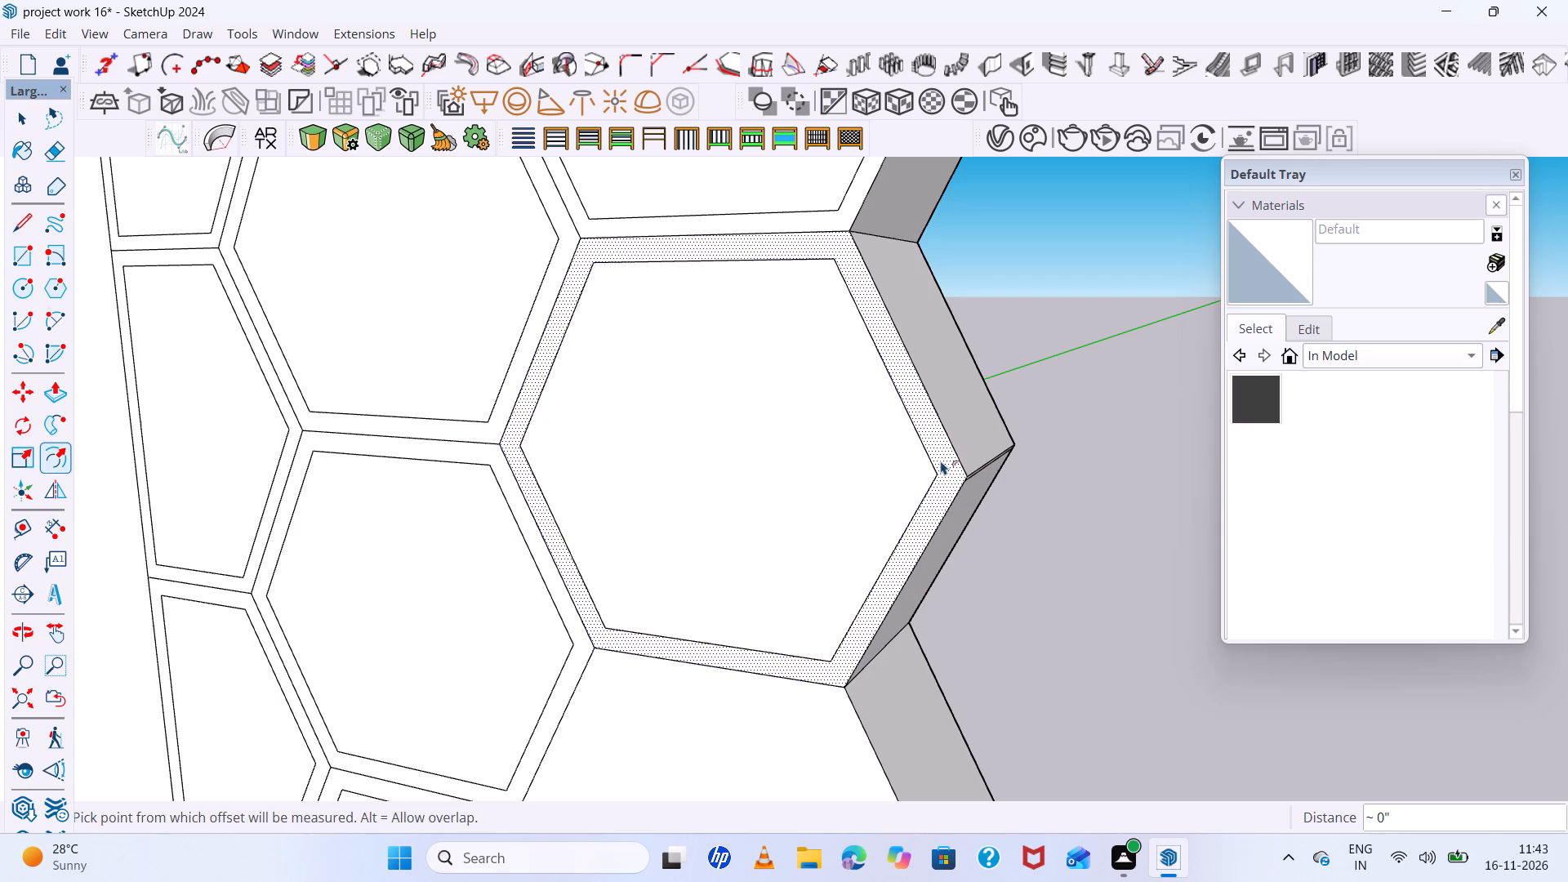
scroll(941, 461, down, 13)
key(space)
key(space)
Offset the fourth hexagon face of the outer column inward from its upper outer edge to form a thin frame.
scroll(878, 538, down, 7)
scroll(878, 584, up, 6)
scroll(887, 618, down, 1)
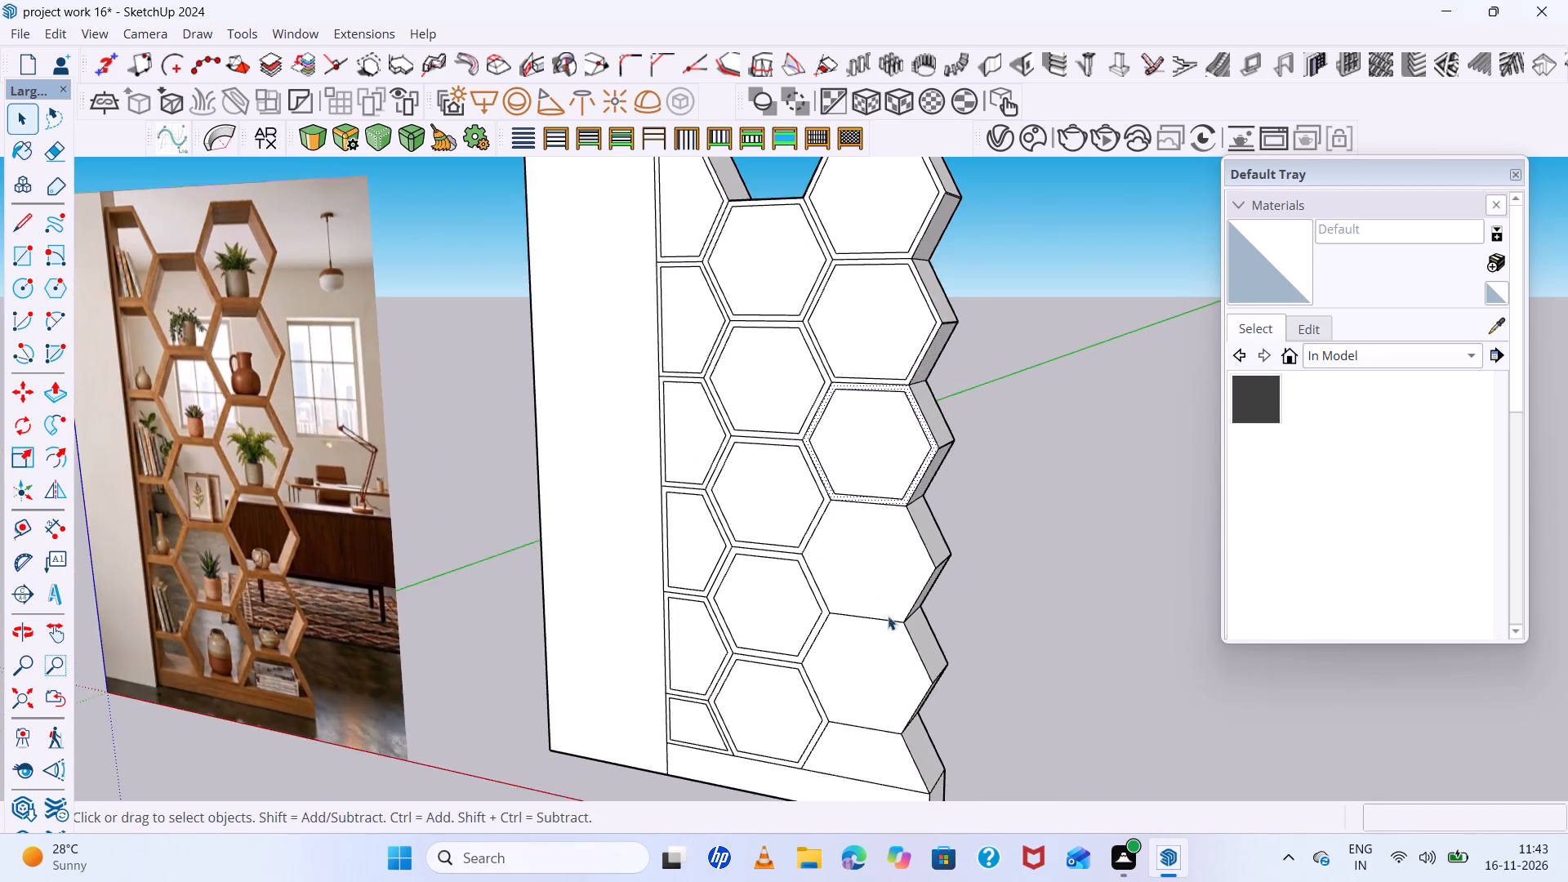
middle_drag(888, 614, 890, 542)
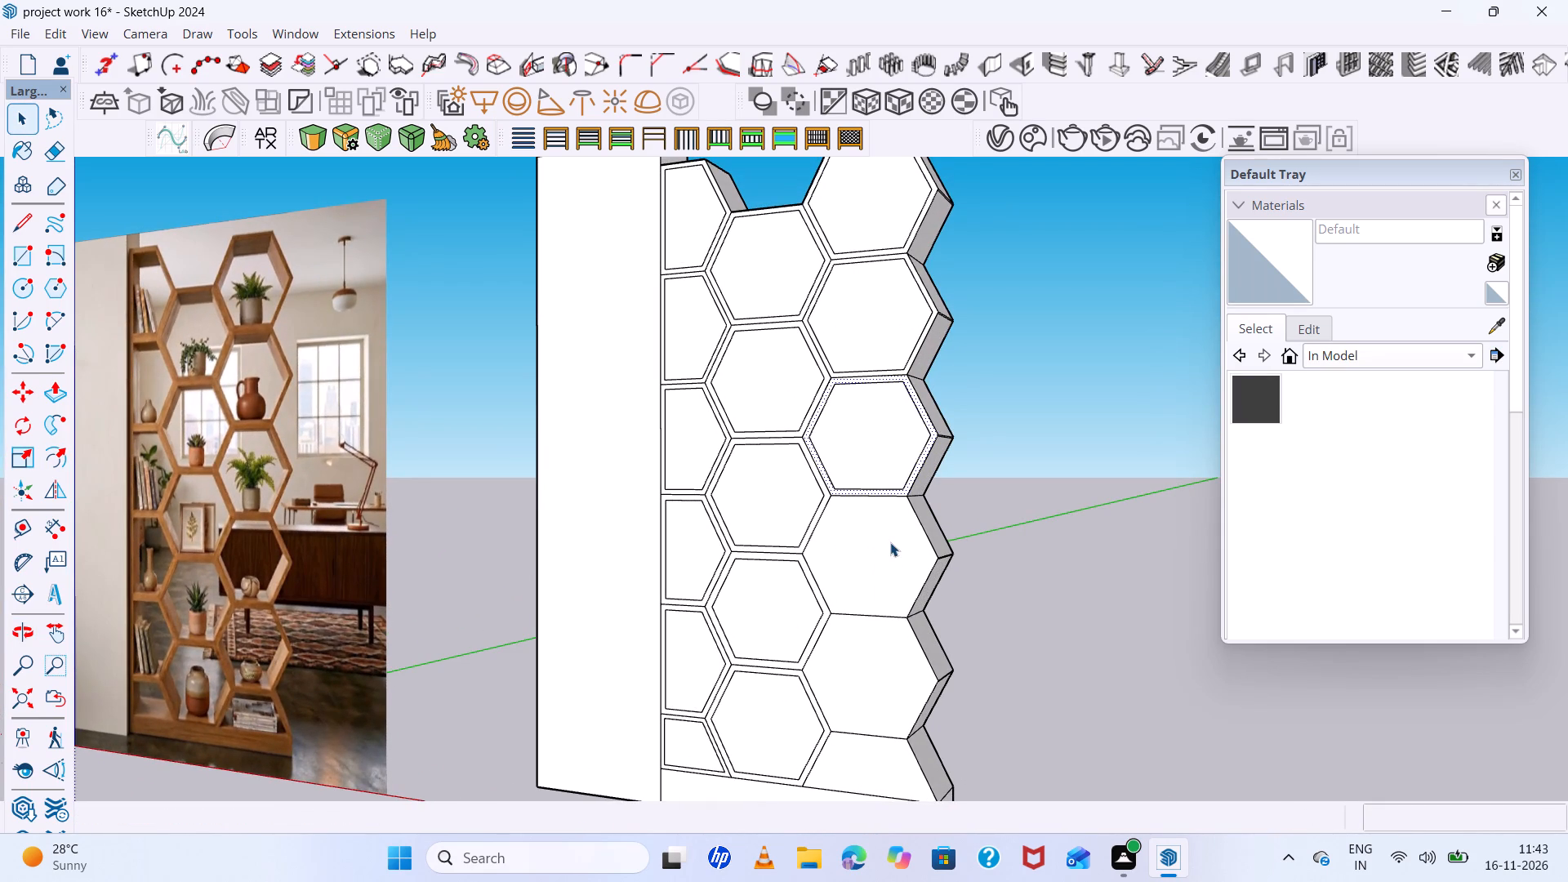
scroll(878, 562, up, 5)
click(880, 540)
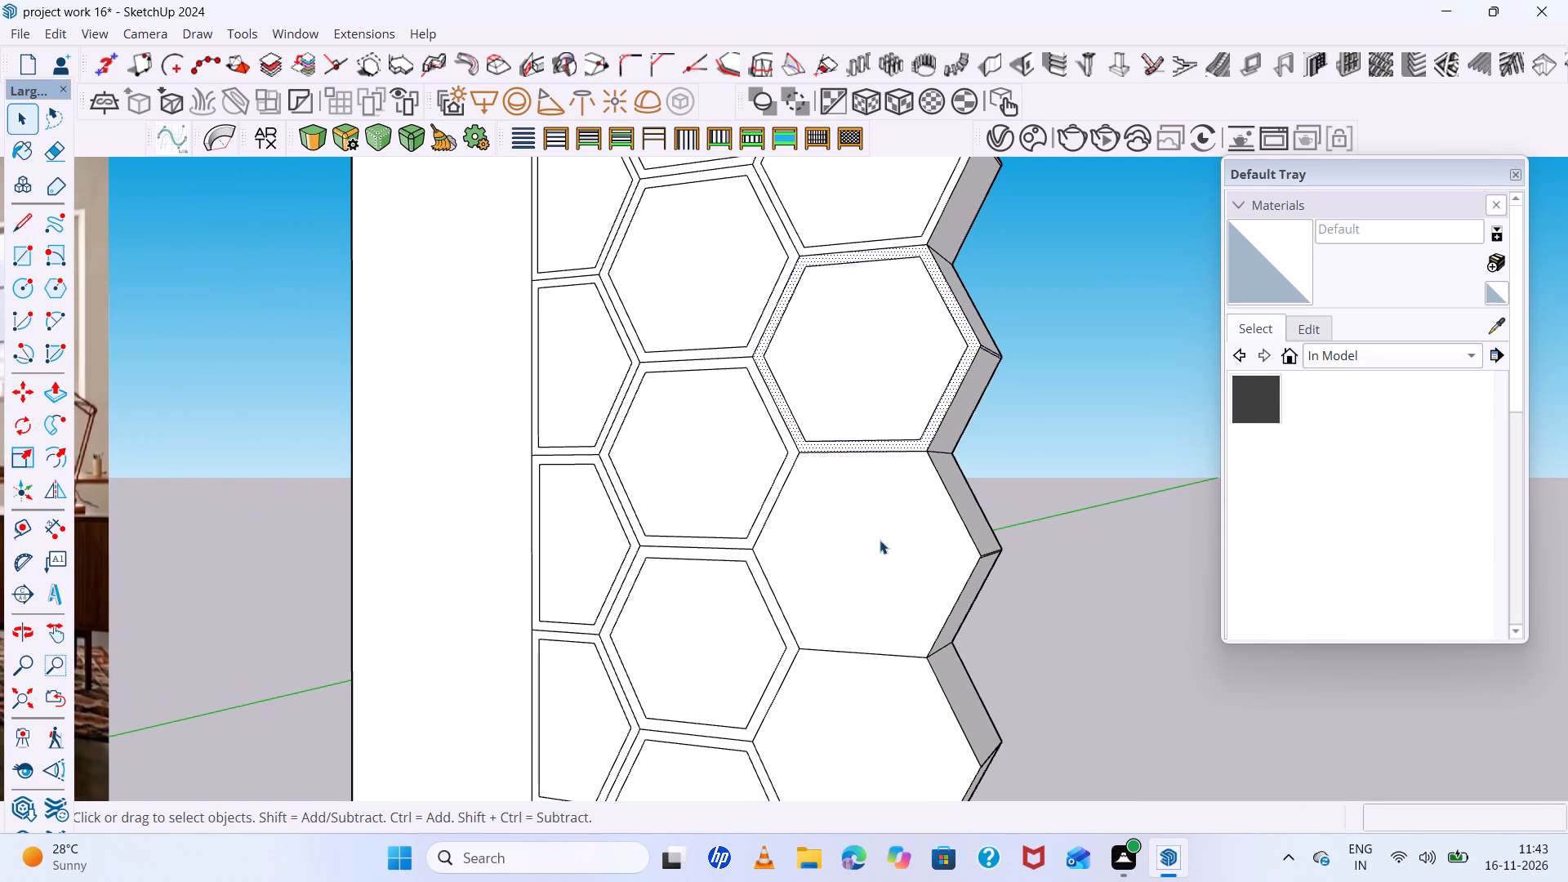
key(f)
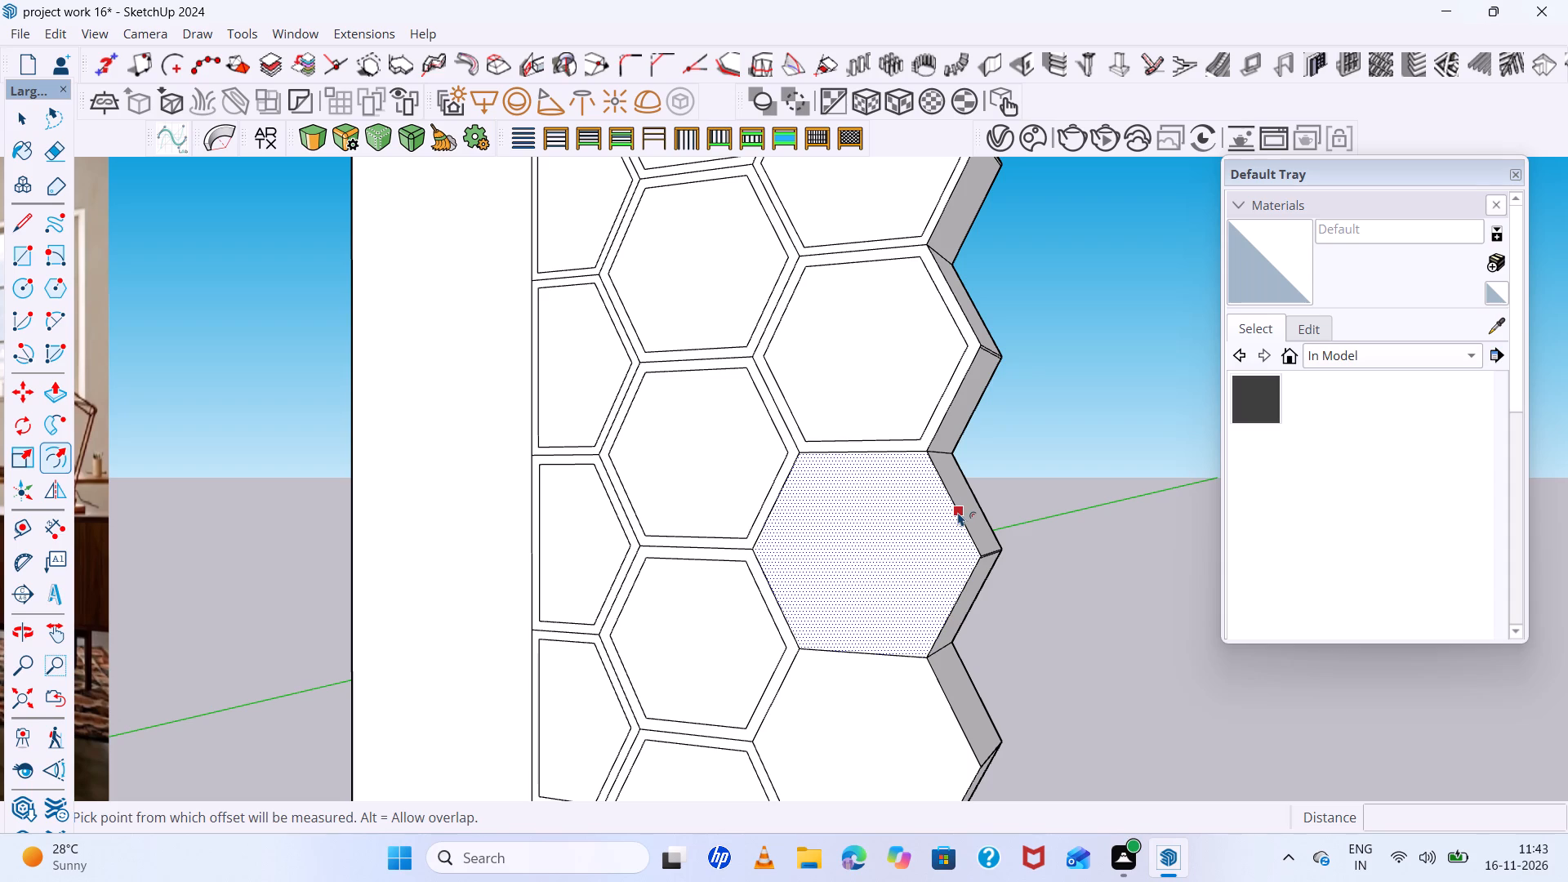
click(958, 512)
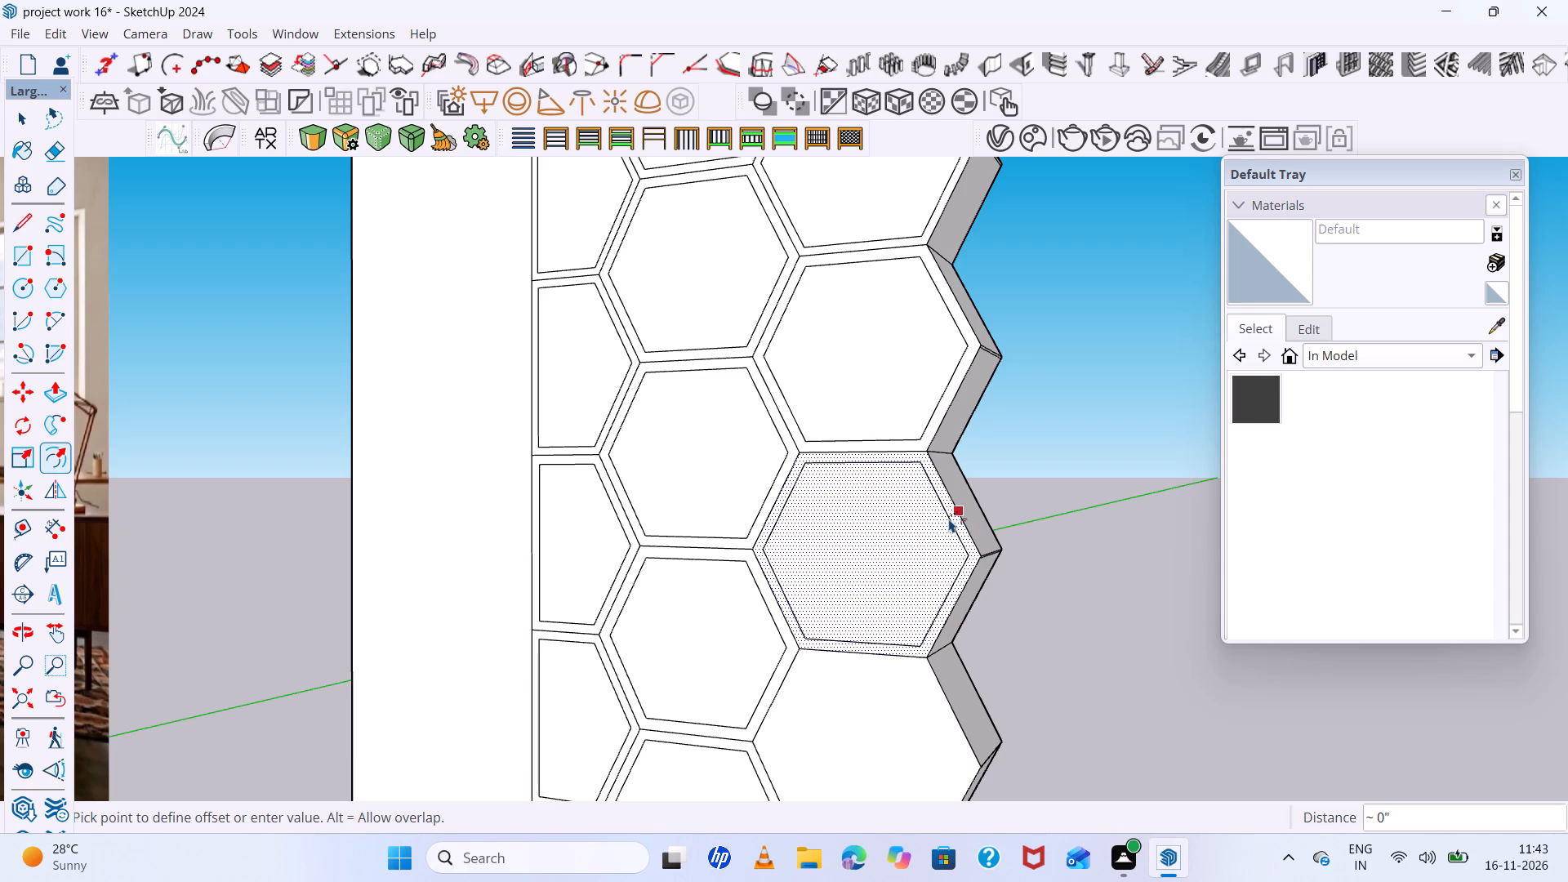
click(948, 520)
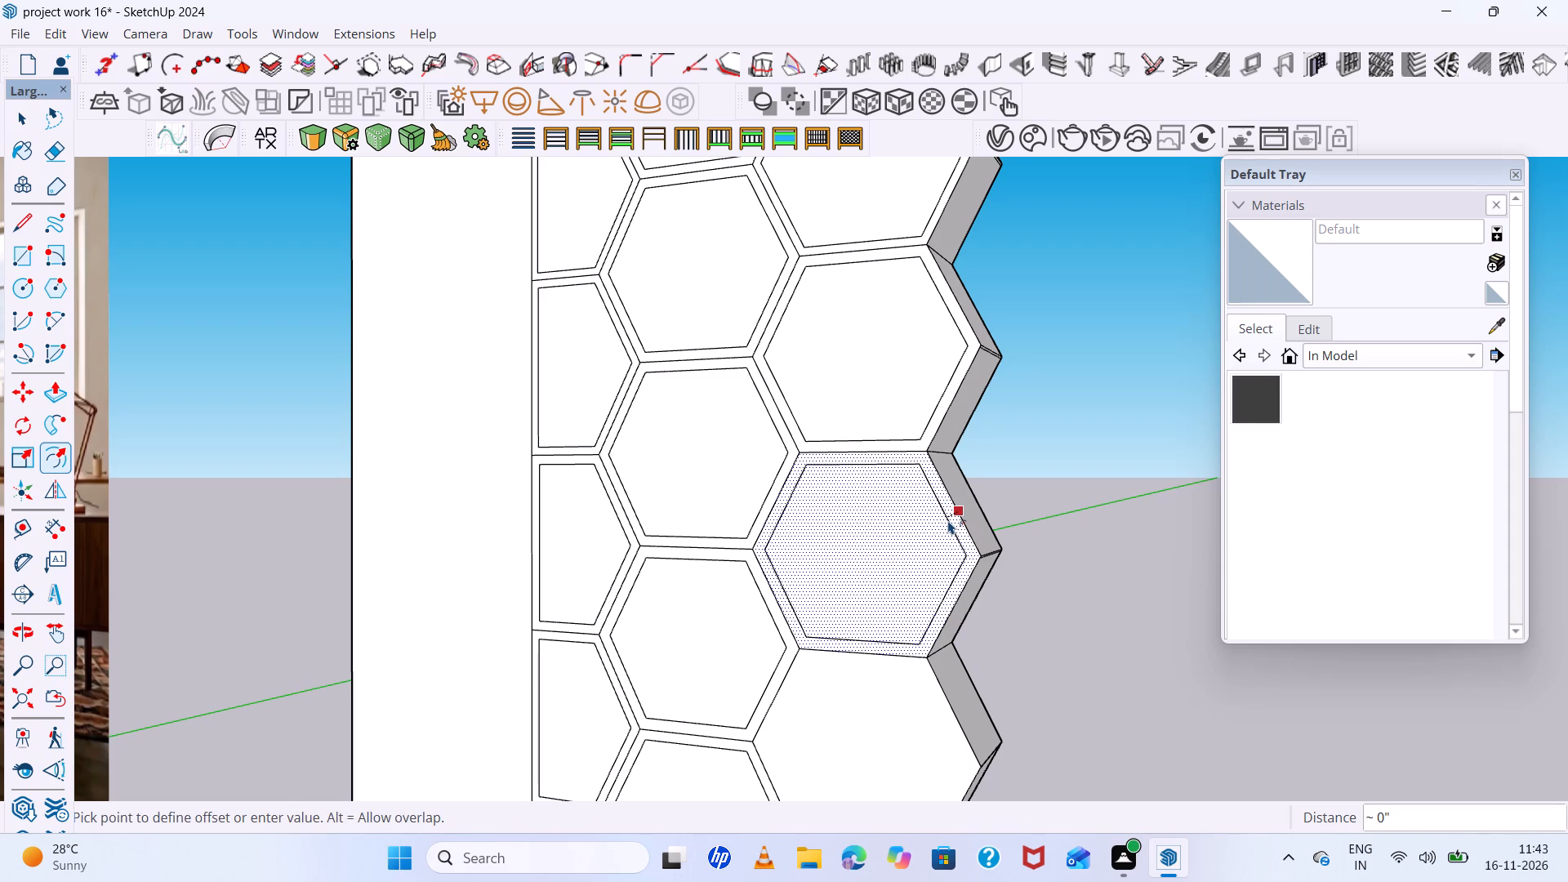
scroll(948, 520, down, 6)
key(space)
Offset the fifth hexagon face of the outer column inward from its upper outer edge to form a thin frame.
scroll(895, 649, up, 4)
click(895, 658)
scroll(894, 653, down, 6)
middle_drag(921, 605, 938, 546)
scroll(928, 684, up, 7)
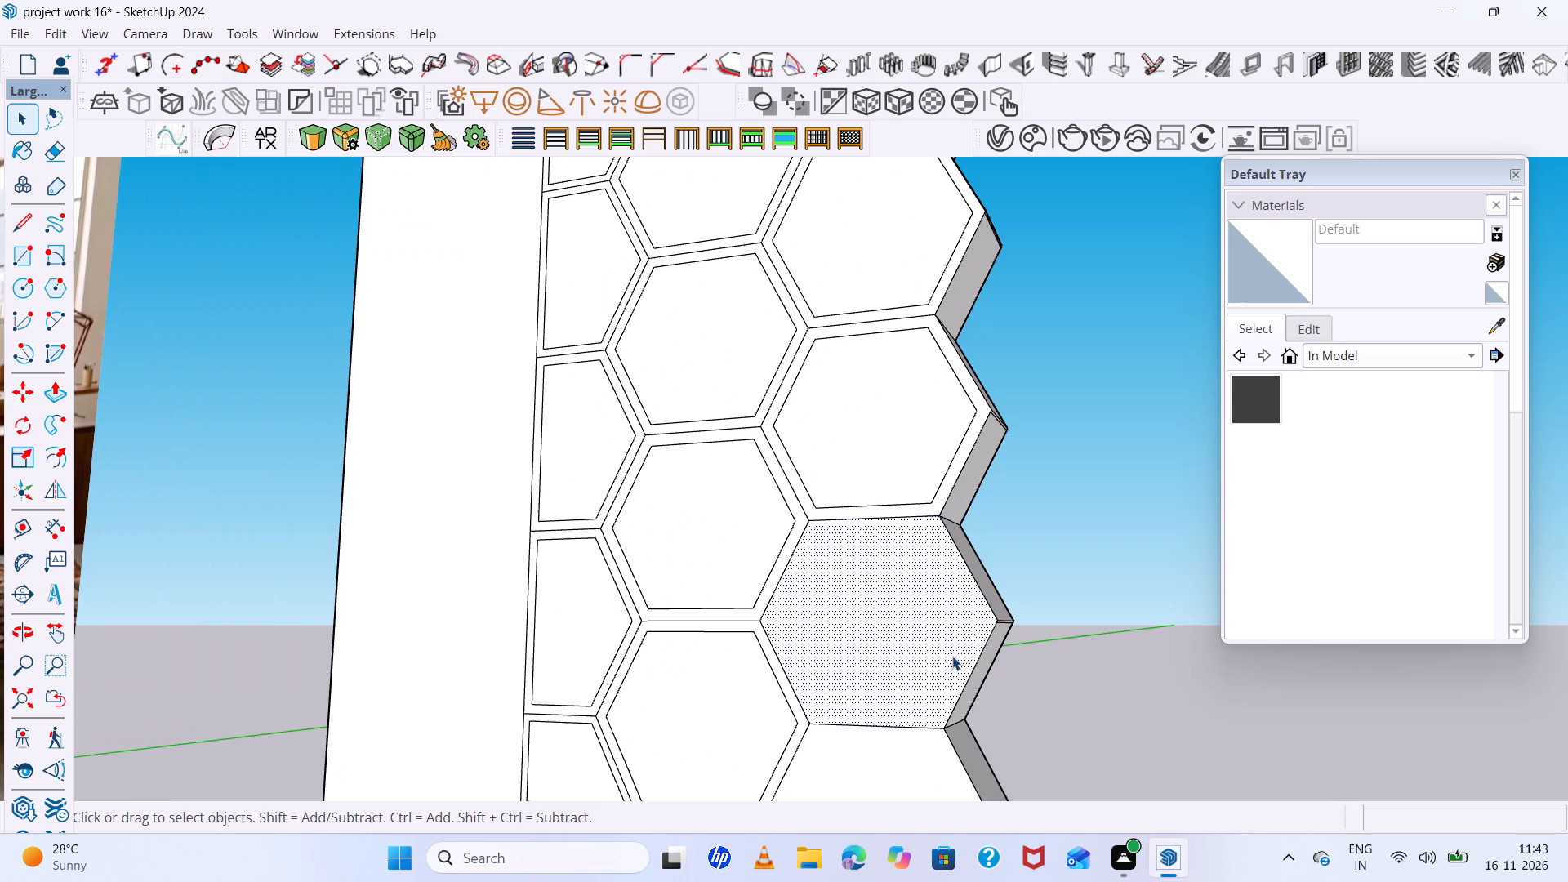
key(f)
click(968, 580)
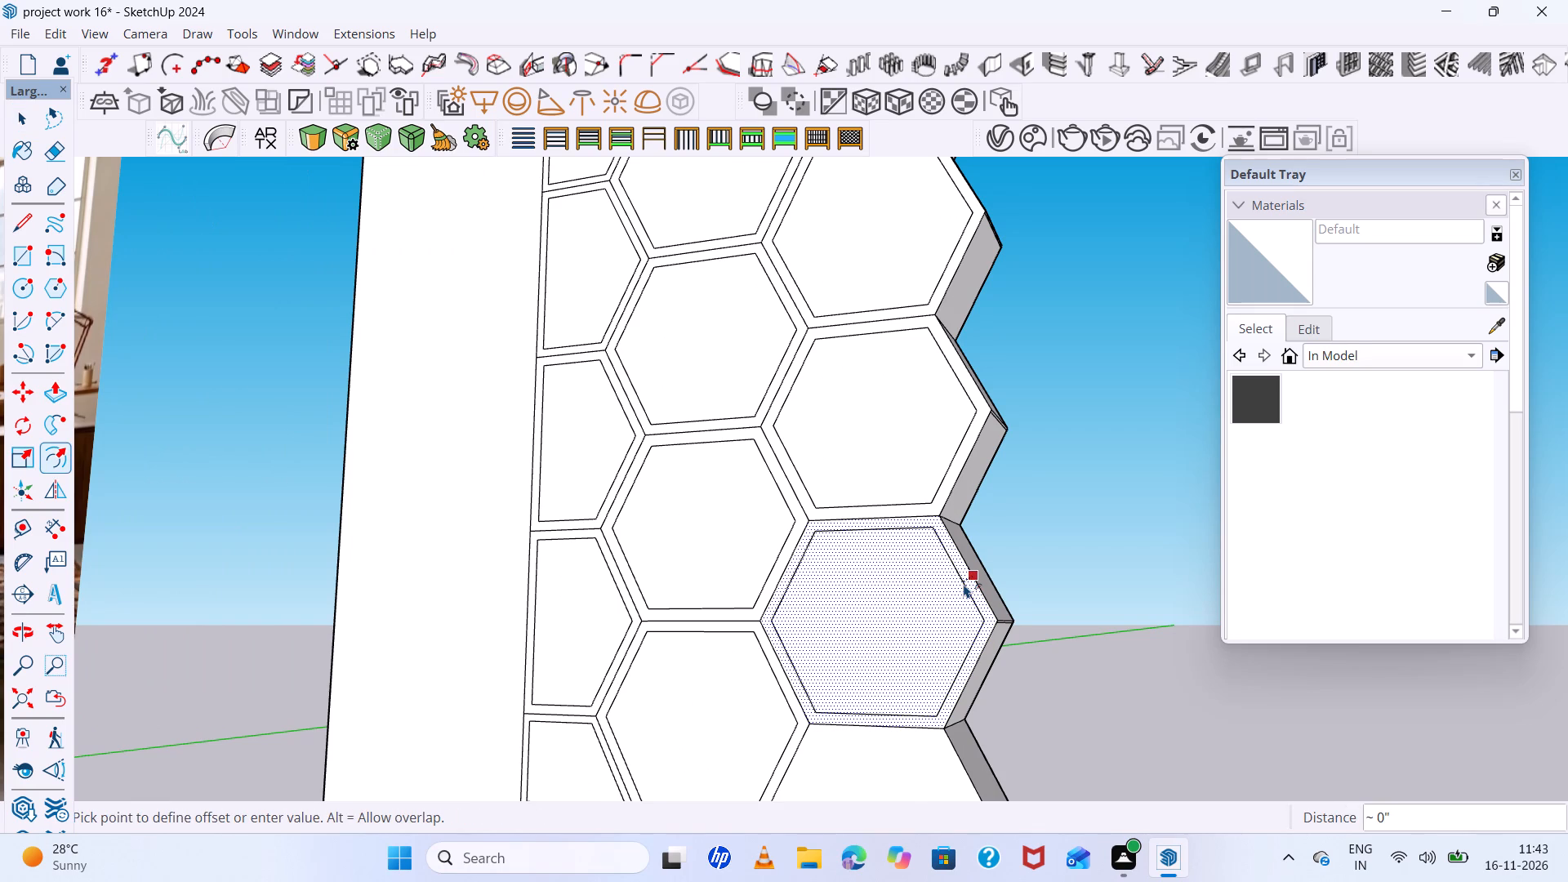
click(963, 586)
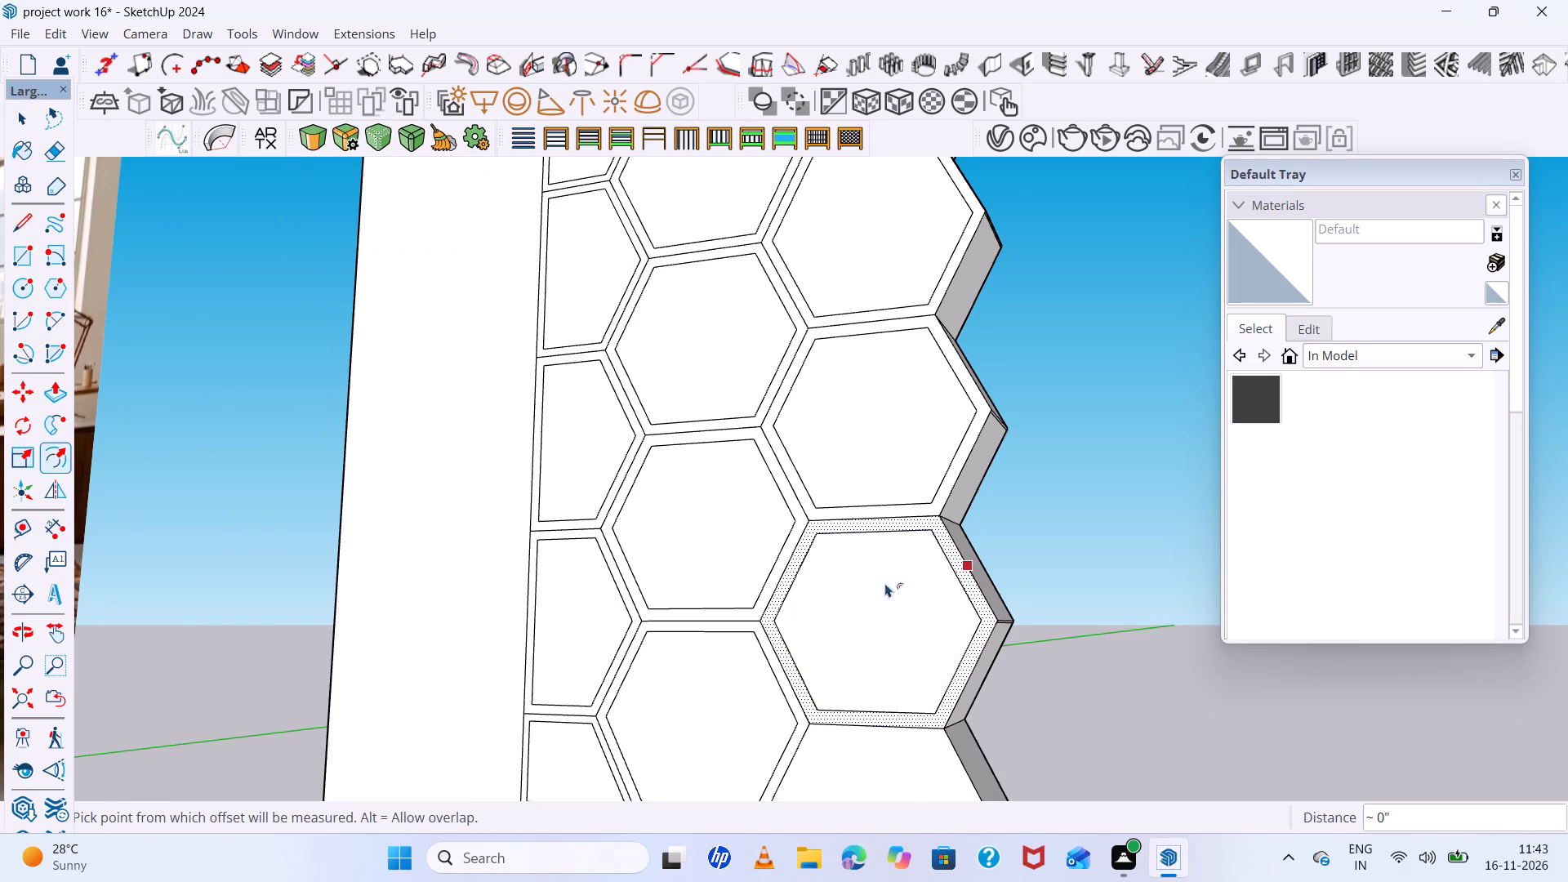
scroll(875, 573, down, 13)
key(space)
Offset the partial cell face at the bottom of the outer column inward from its outer slanted edge as a thin frame.
scroll(853, 688, up, 14)
middle_drag(909, 530, 650, 629)
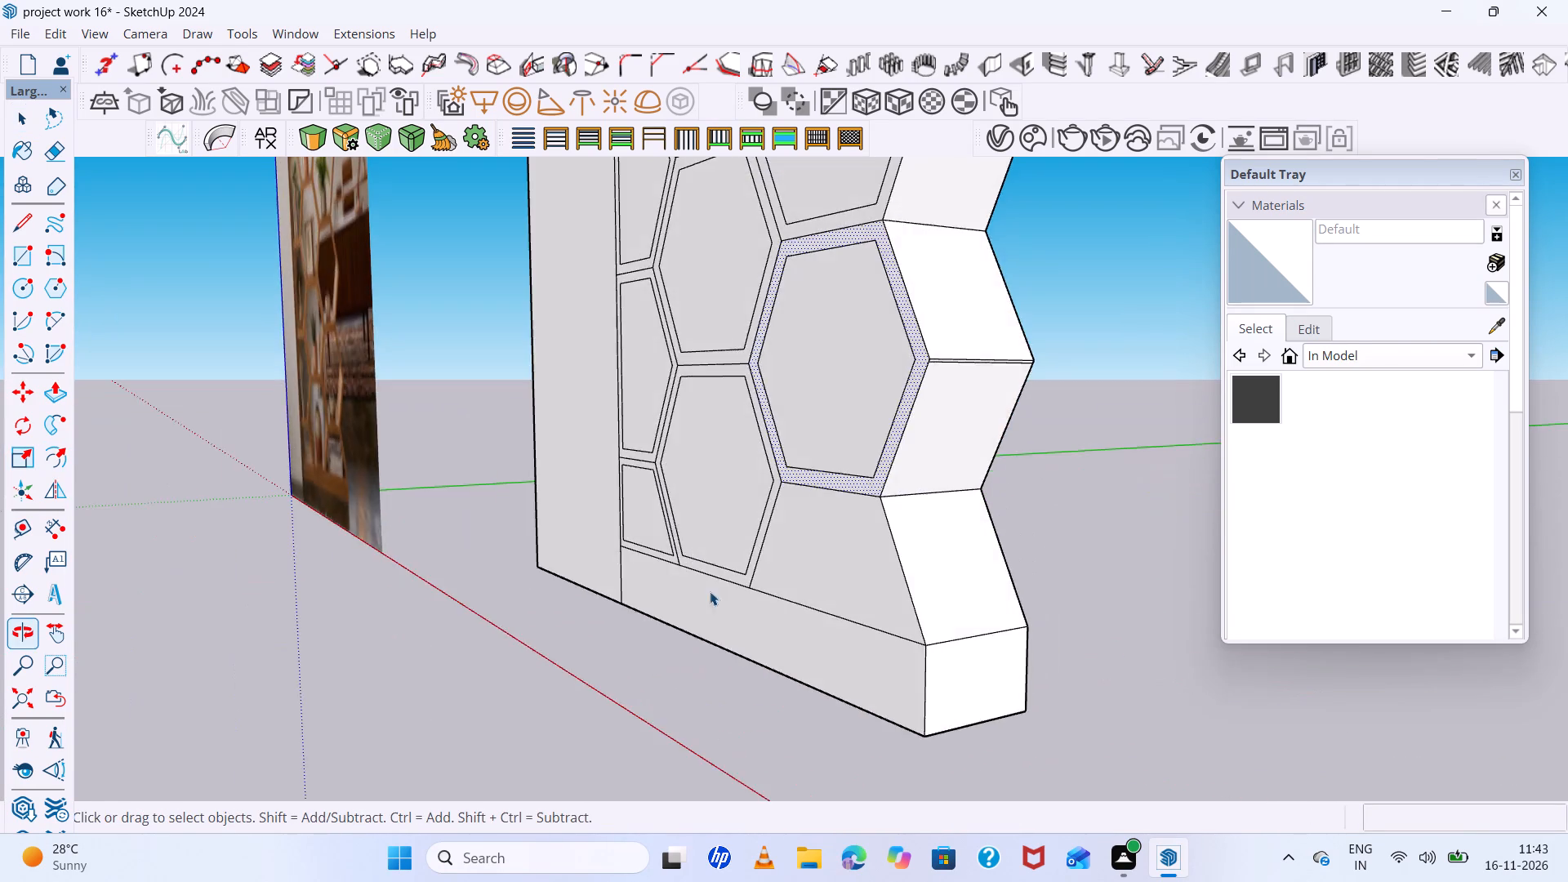
scroll(827, 566, up, 7)
click(892, 558)
key(f)
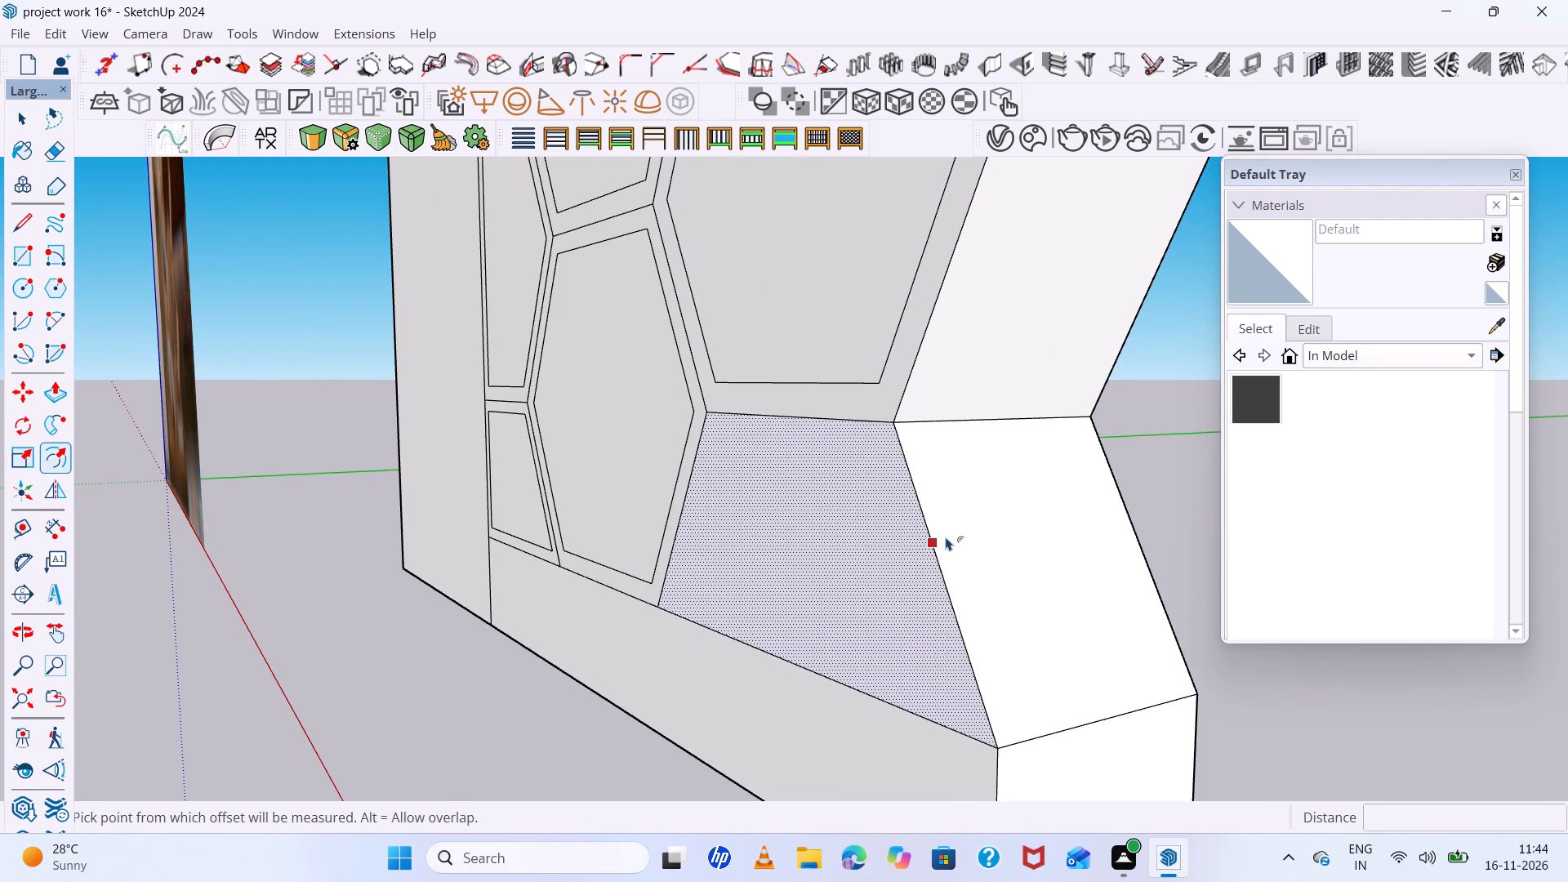
click(938, 544)
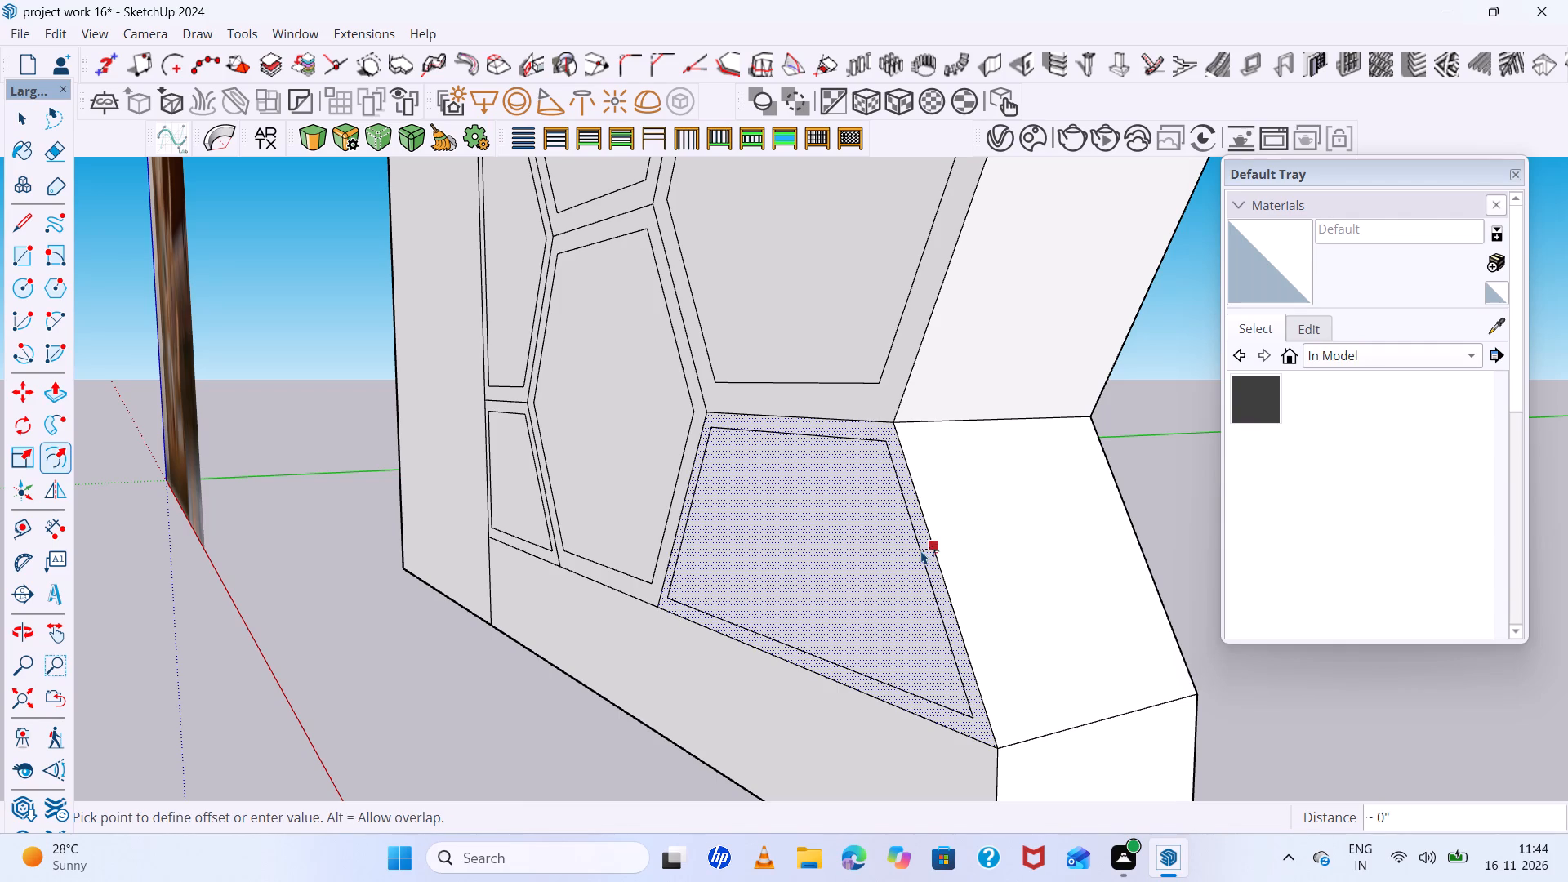
click(920, 552)
Push the inner face of the top partial cell beside the wall panel back 1" to recess it within its frame.
scroll(729, 581, down, 13)
middle_drag(744, 612, 1170, 648)
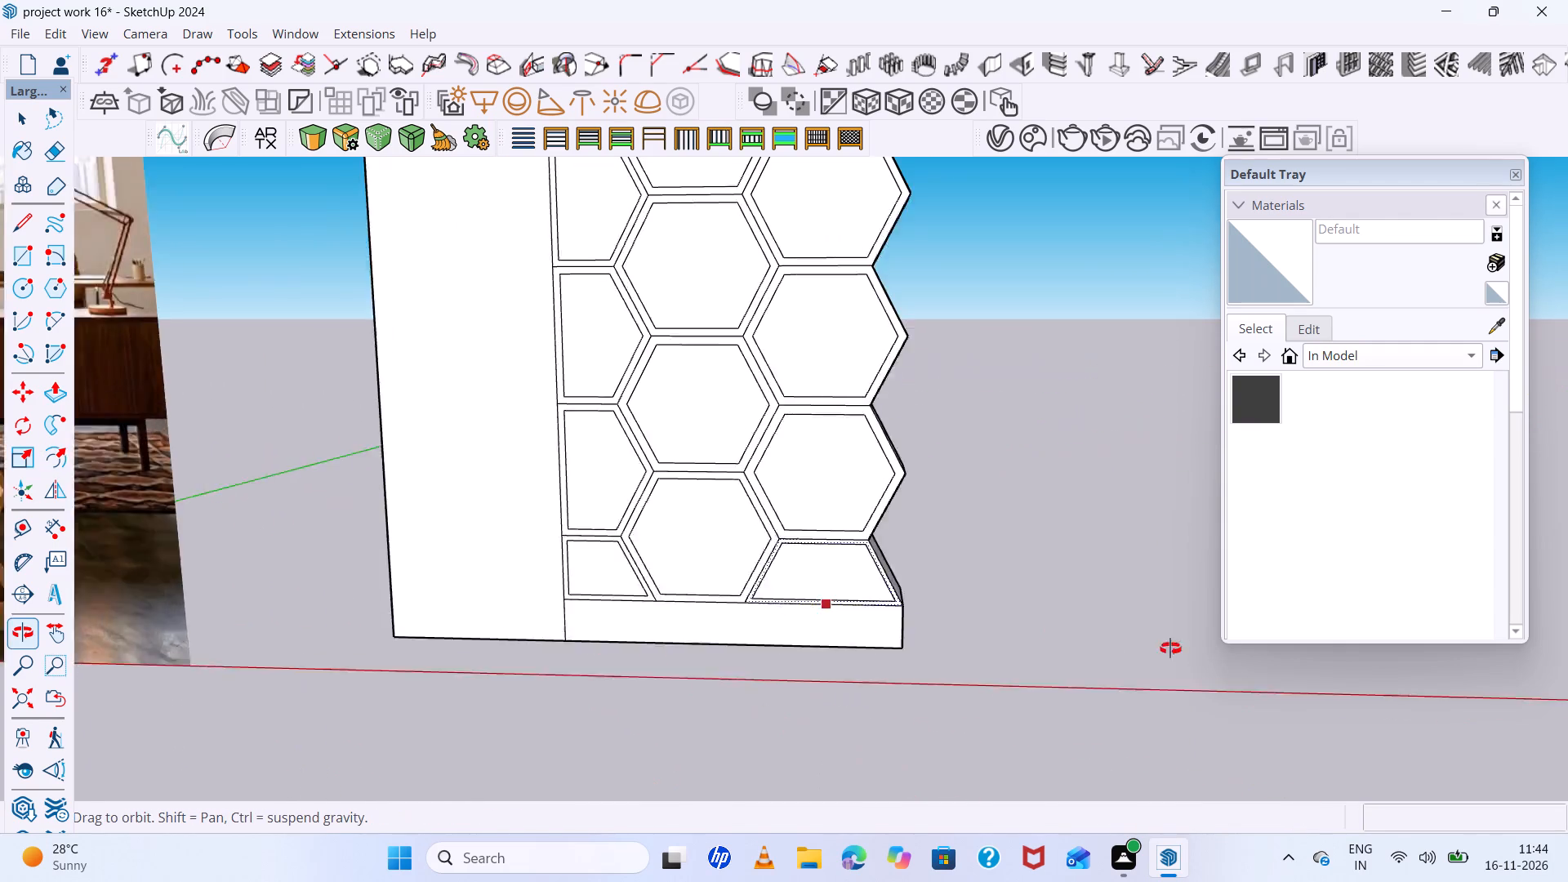
middle_drag(1170, 648, 850, 881)
scroll(893, 765, down, 8)
scroll(720, 367, up, 14)
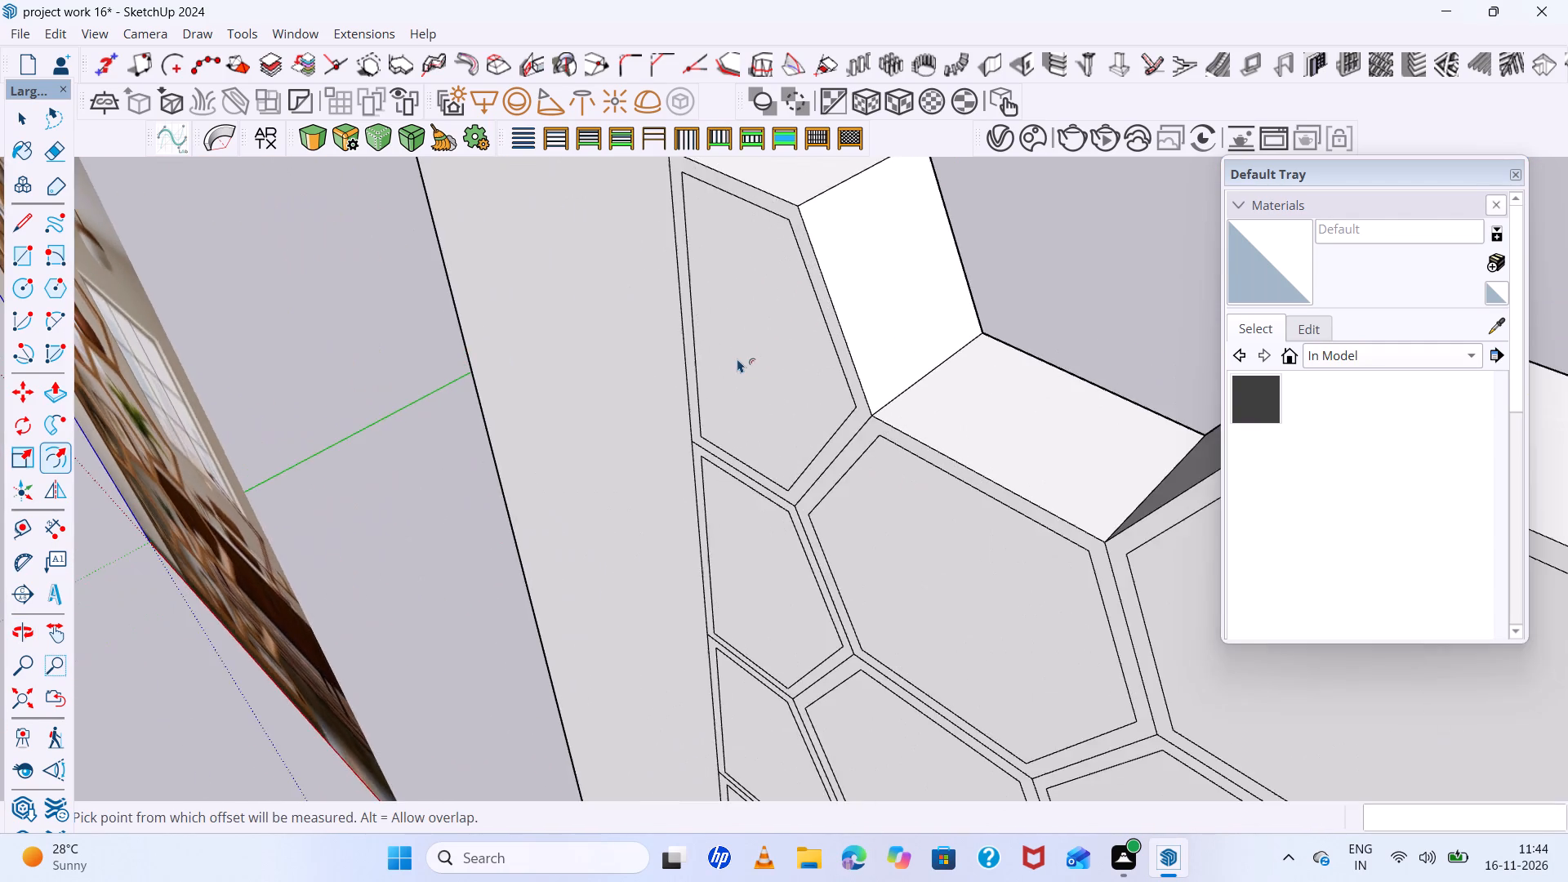
middle_drag(665, 465, 729, 684)
scroll(786, 423, up, 7)
middle_drag(793, 449, 915, 280)
scroll(912, 286, up, 1)
scroll(699, 515, down, 14)
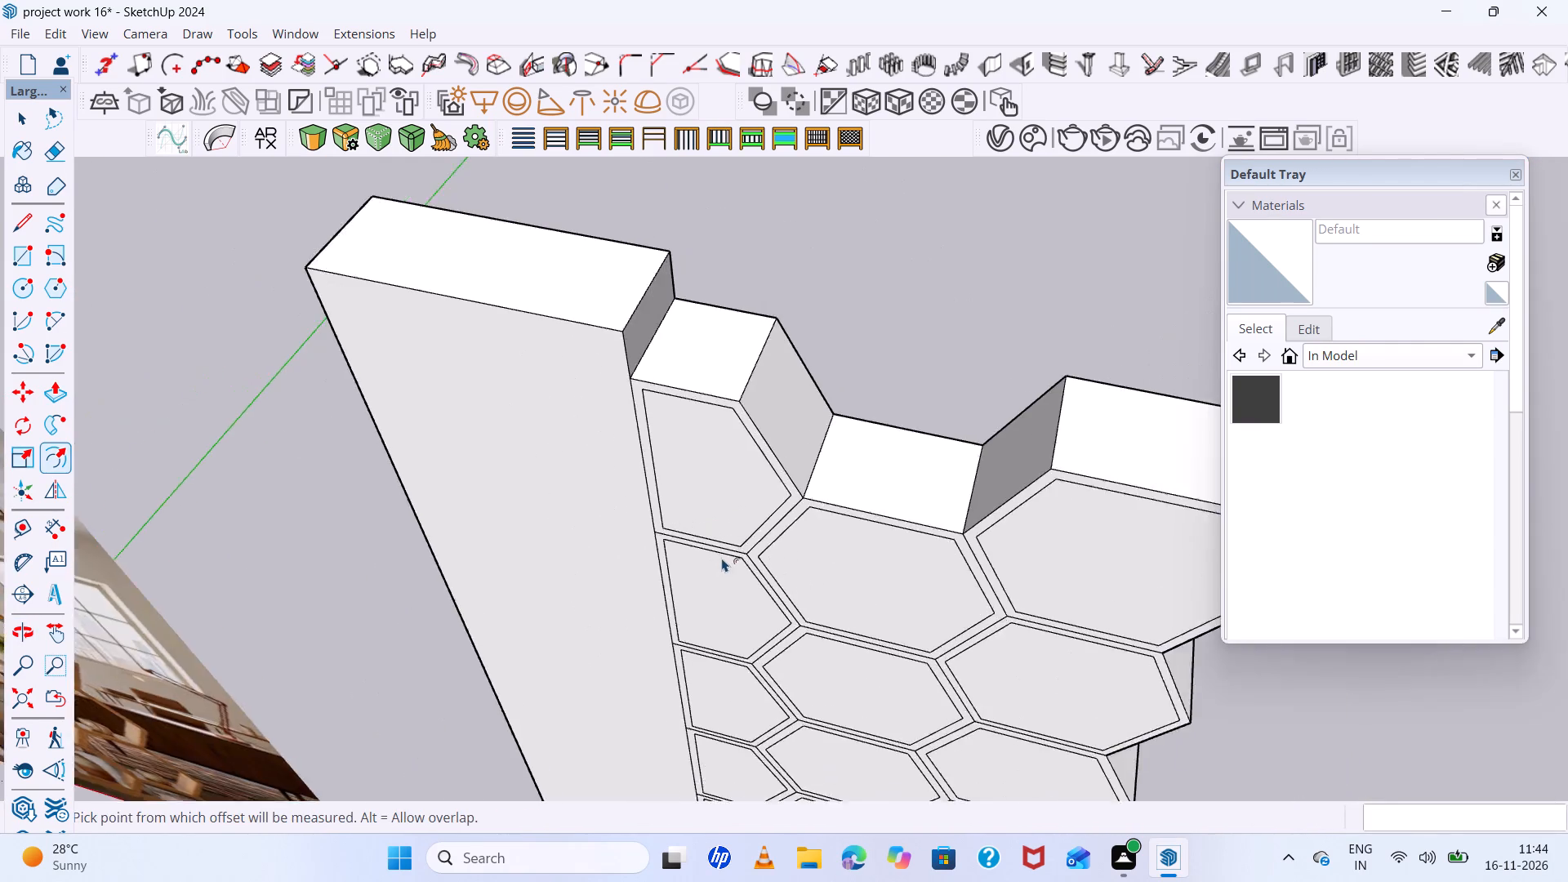
scroll(676, 398, up, 6)
middle_drag(741, 498, 795, 359)
scroll(746, 482, up, 6)
key(space)
click(746, 483)
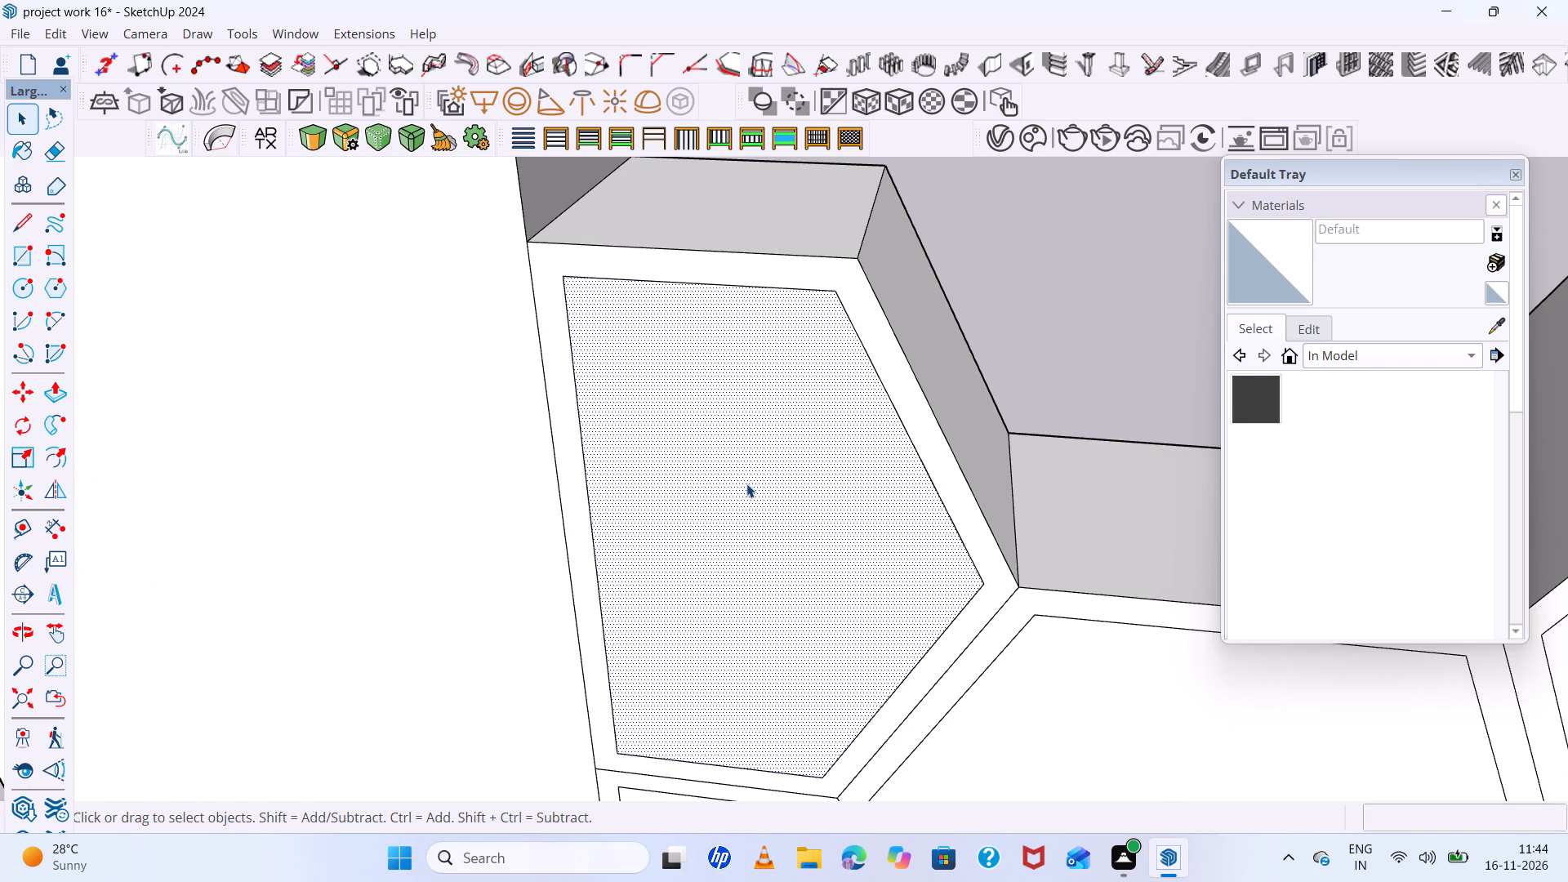
key(p)
click(746, 483)
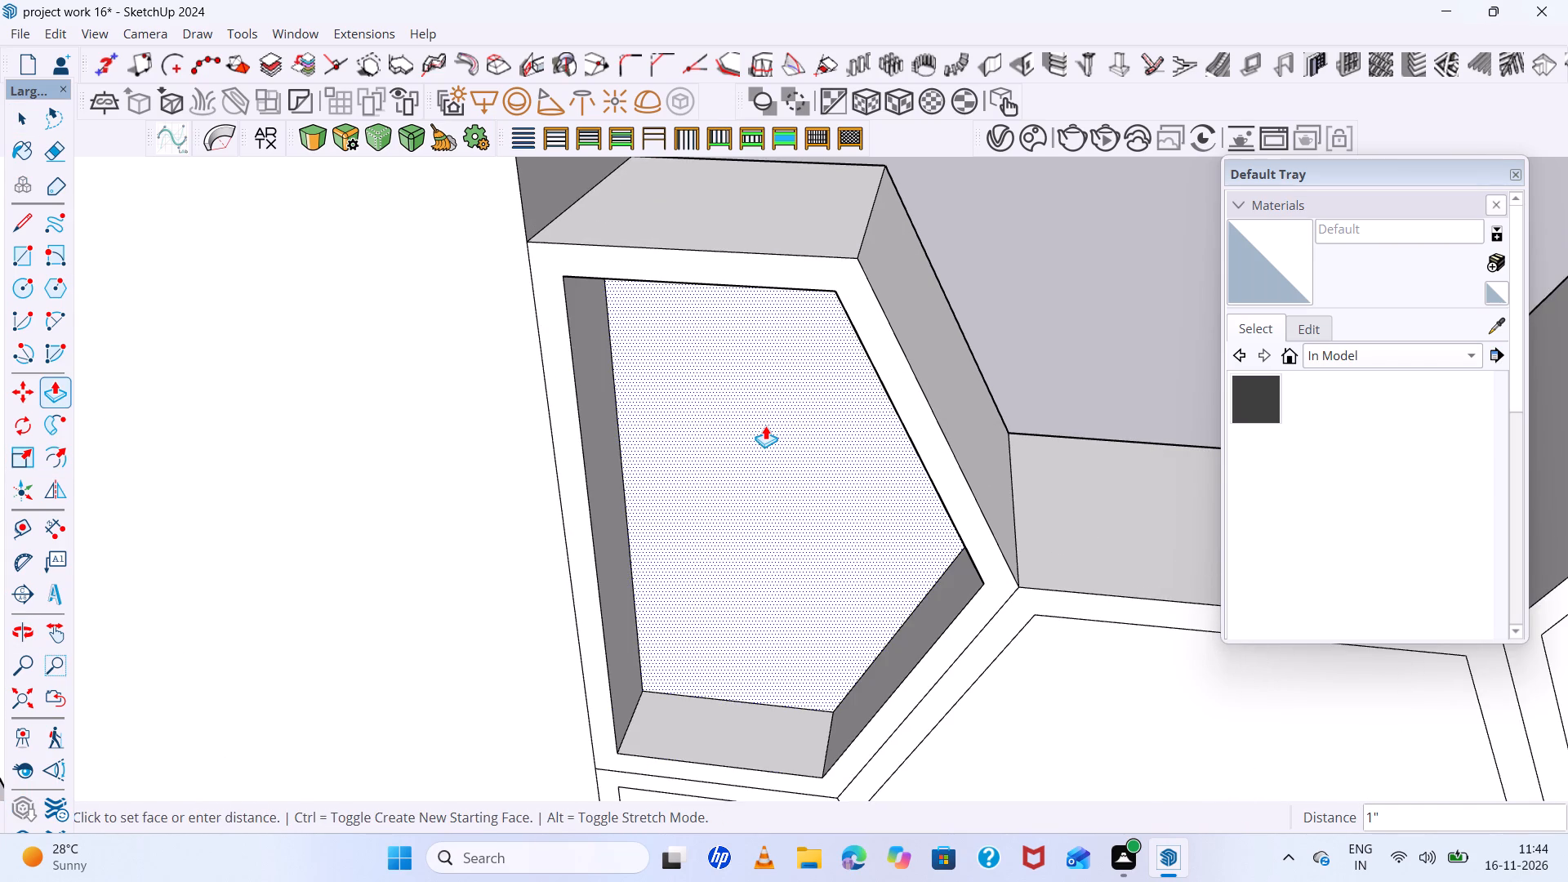
click(765, 425)
scroll(658, 450, down, 14)
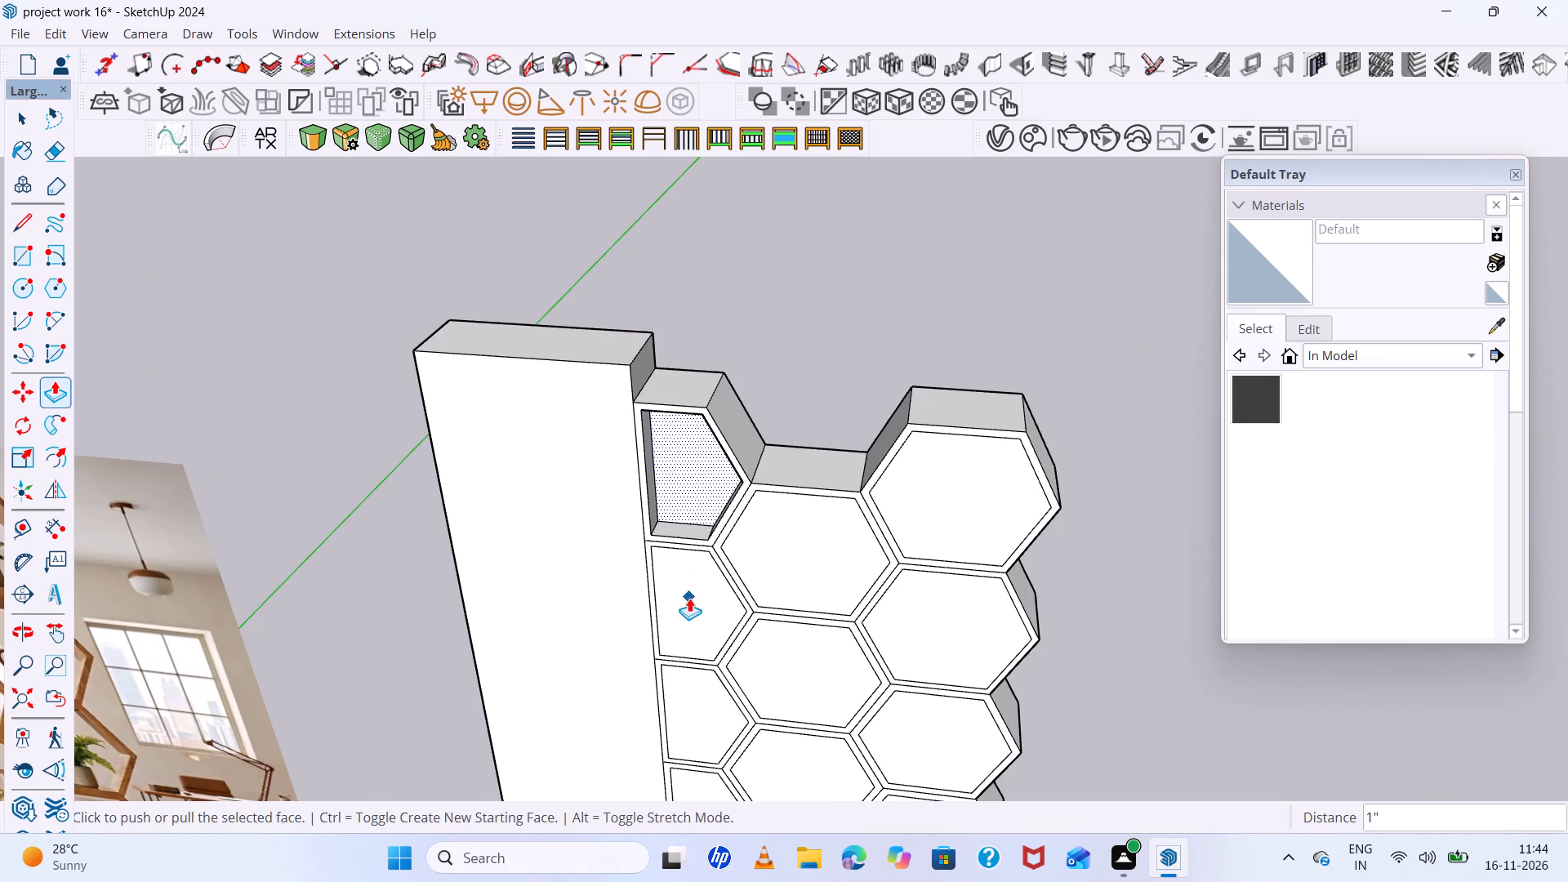
Repeat the 1" recess on the second and third partial cells of the column beside the wall panel.
key(space)
click(689, 598)
key(p)
double_click(689, 598)
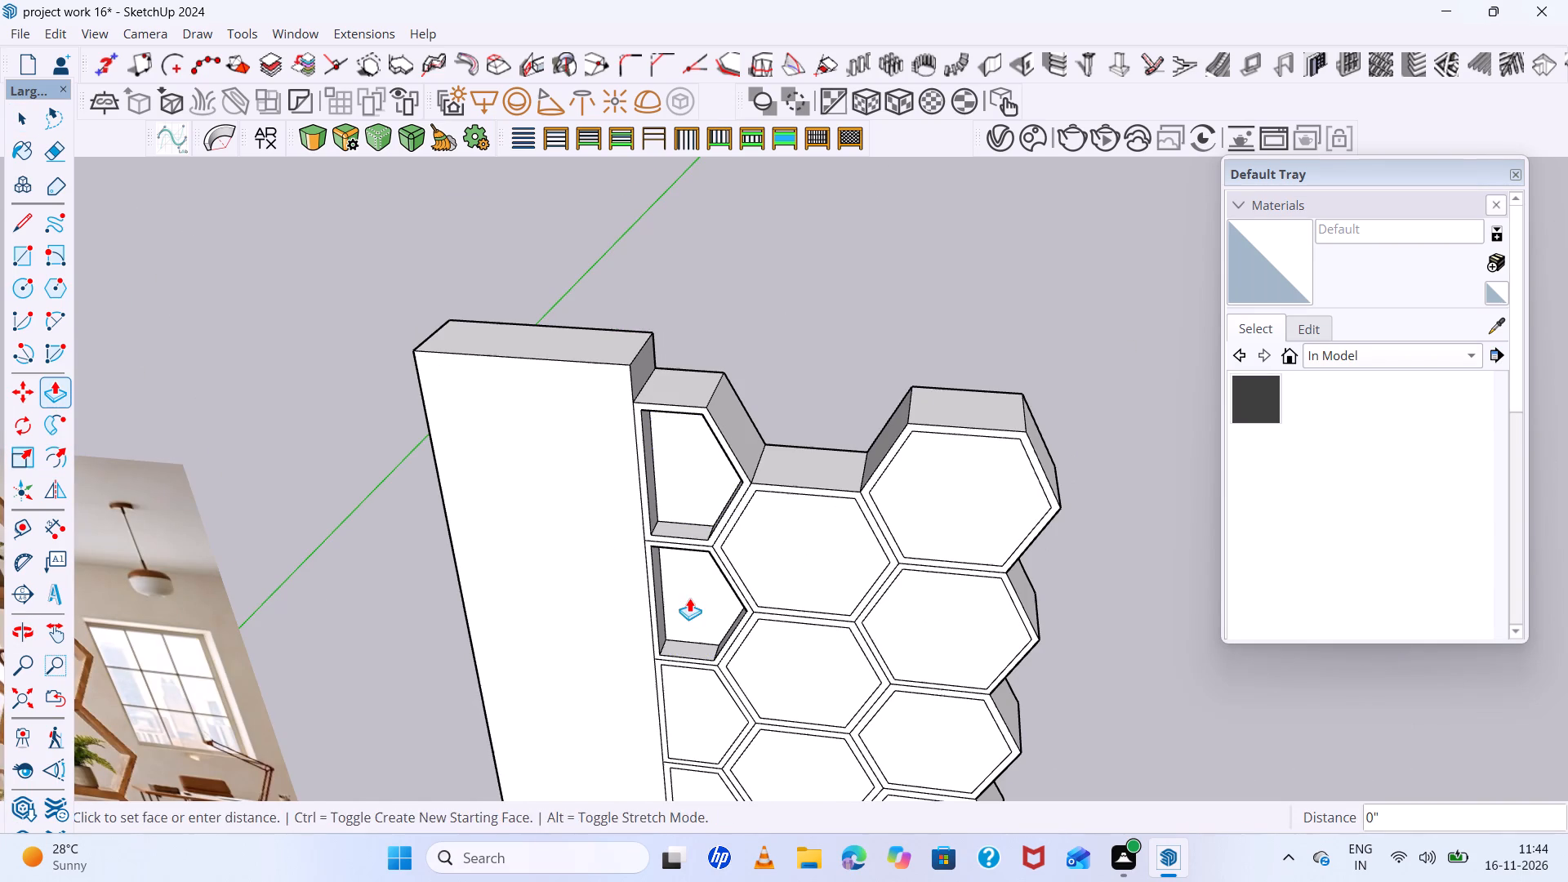
double_click(677, 719)
Repeat the 1" recess on the lower three partial cells beside the wall panel and the lowest two hexagons of the middle column.
scroll(765, 630, down, 9)
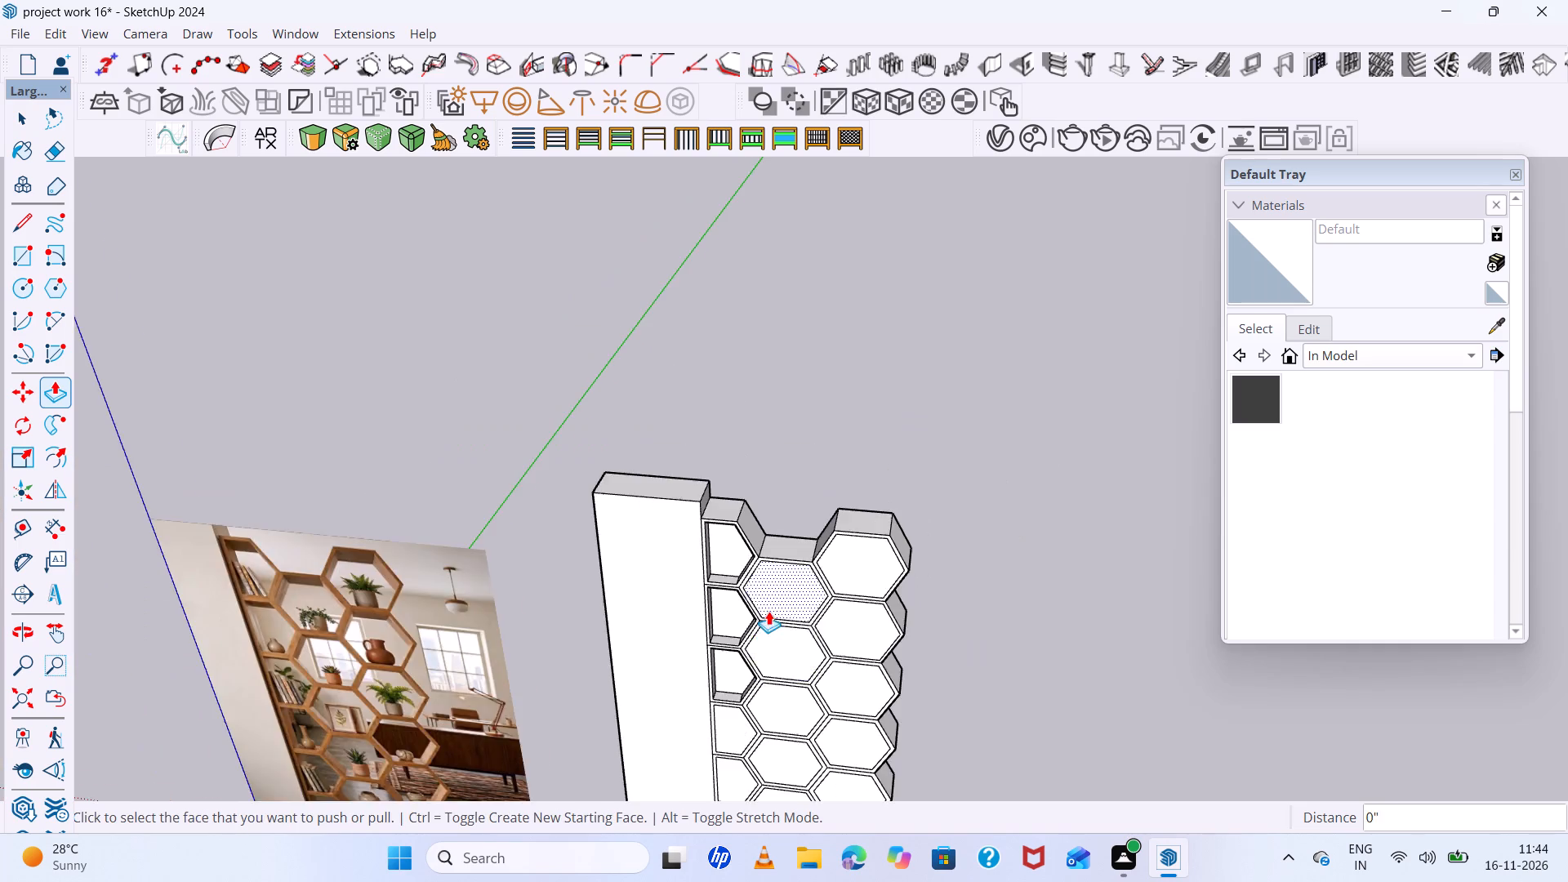
scroll(768, 611, down, 5)
scroll(766, 767, up, 7)
middle_drag(783, 706, 811, 542)
scroll(752, 629, up, 8)
double_click(747, 610)
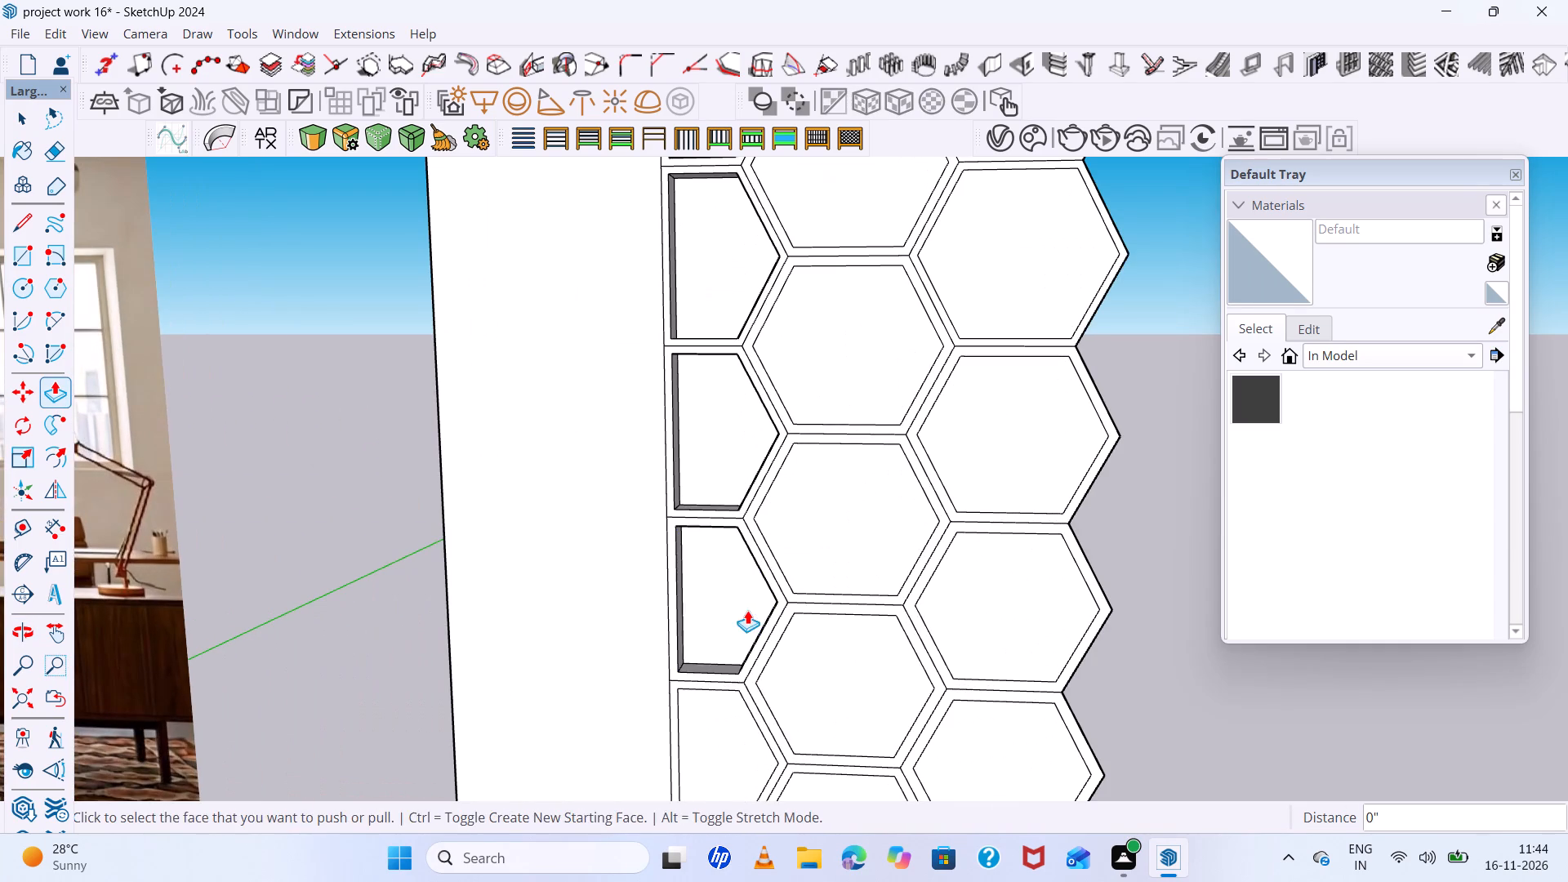
double_click(827, 675)
double_click(733, 759)
scroll(833, 600, down, 7)
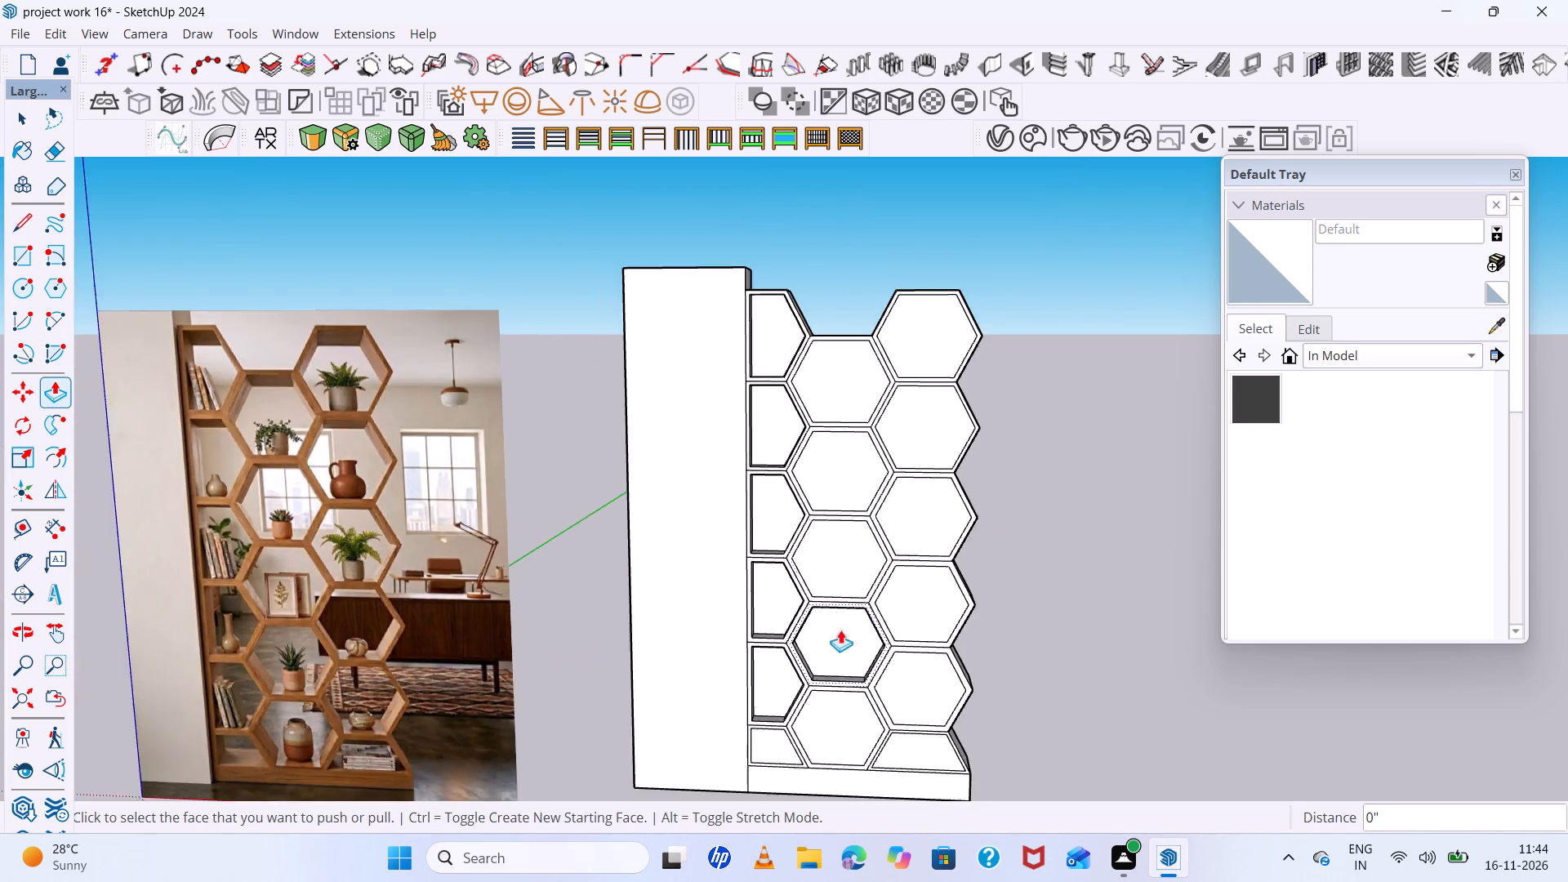
scroll(843, 761, up, 6)
double_click(839, 702)
double_click(742, 752)
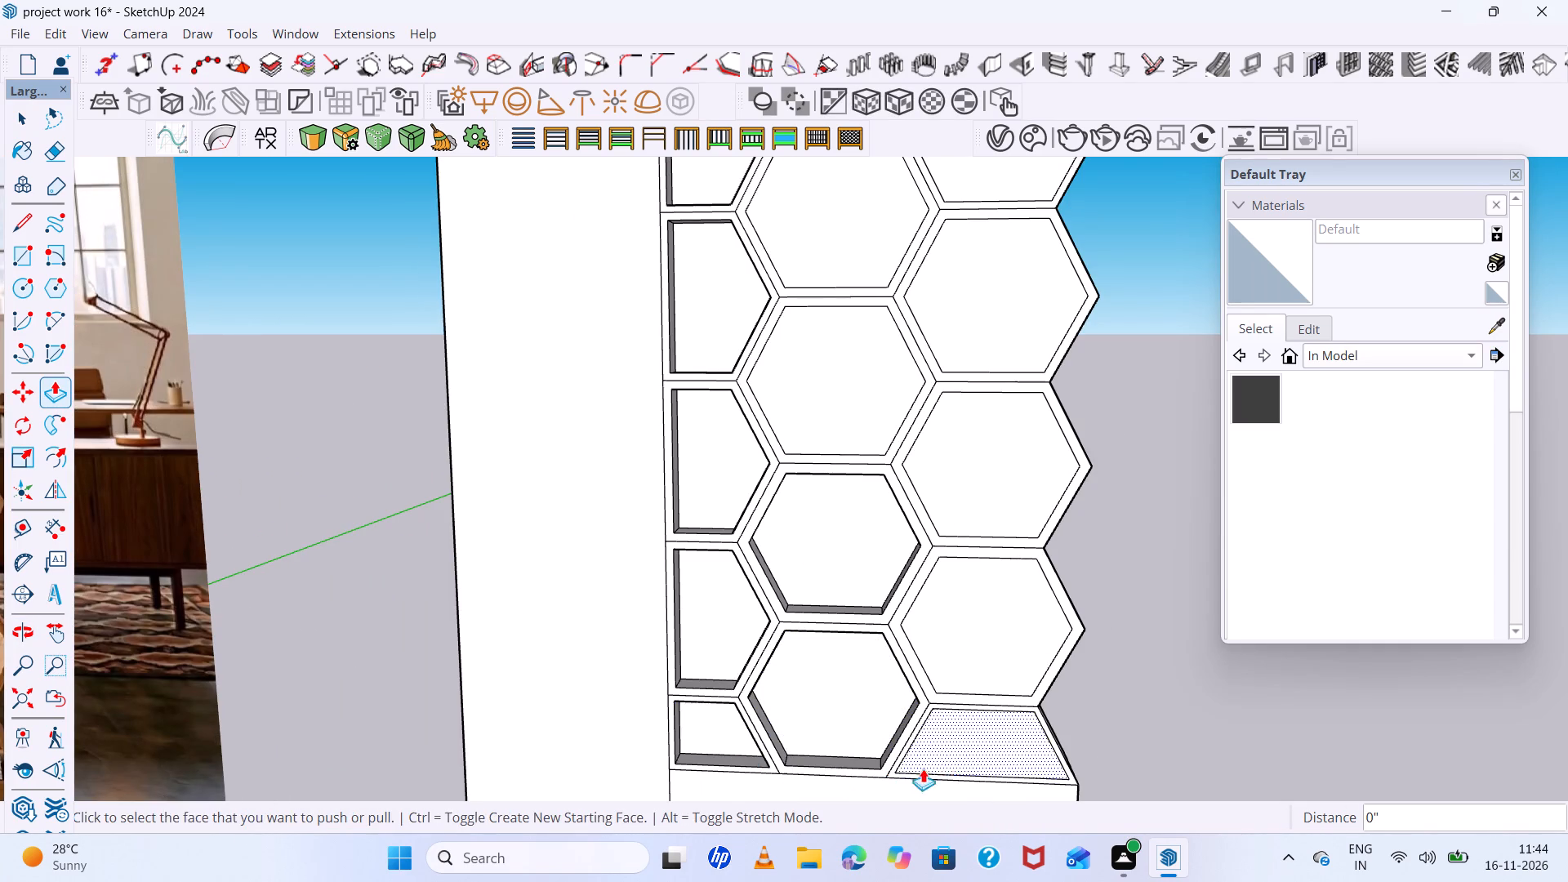
Repeat the 1" recess on the outer column's bottom partial cell and lowest two hexagons, plus the middle column's third hexagon.
double_click(951, 759)
double_click(955, 621)
double_click(974, 463)
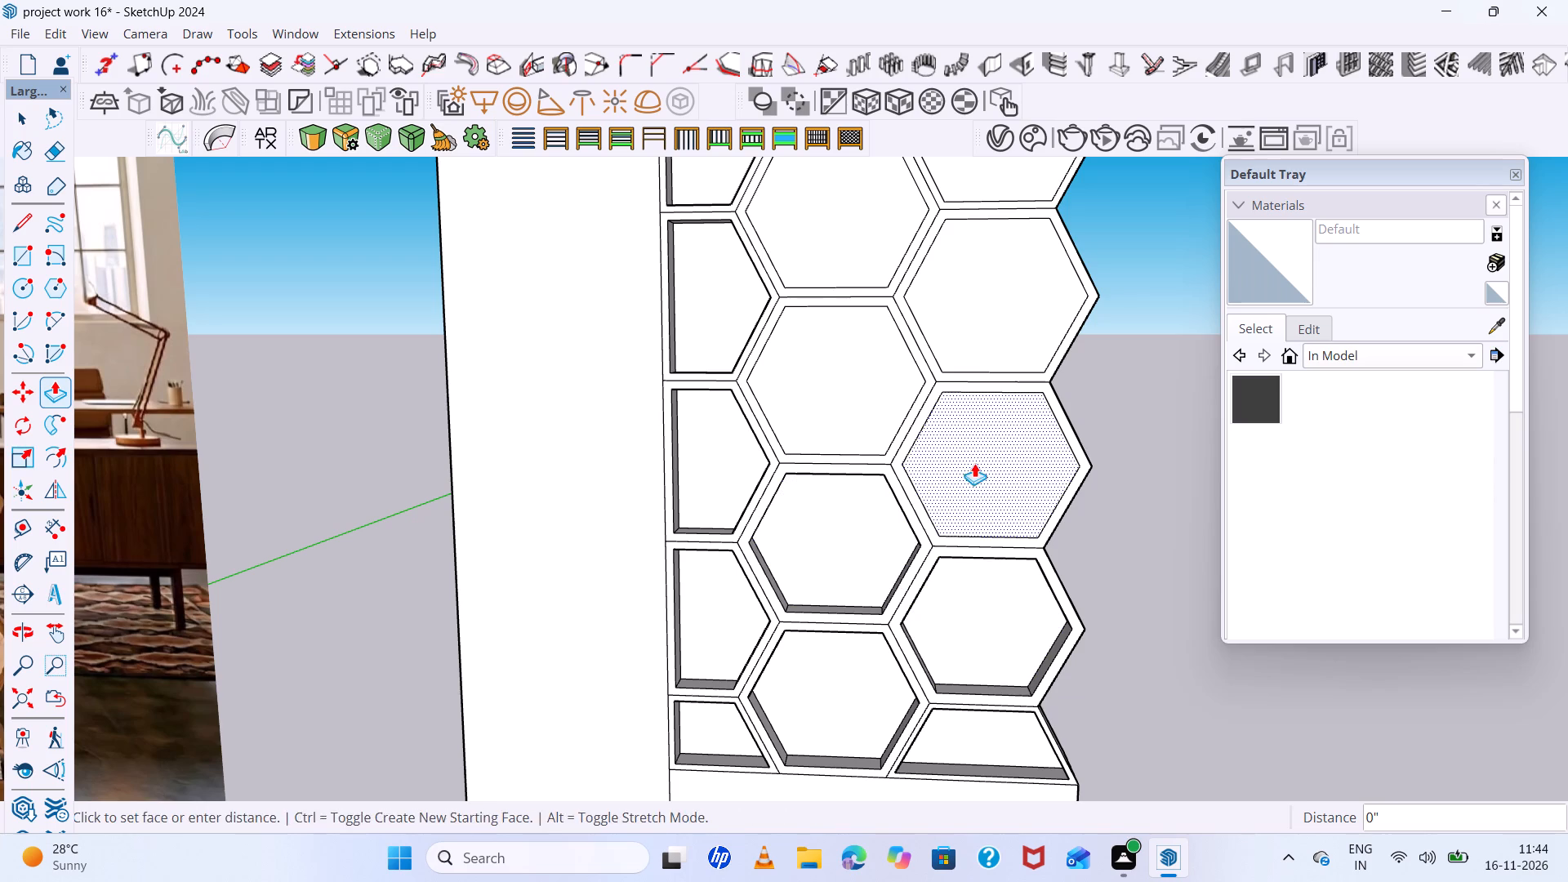
double_click(858, 365)
Repeat the 1" recess on the top two hexagons of the middle column and the top three of the outer column.
scroll(626, 728, down, 13)
scroll(736, 580, up, 7)
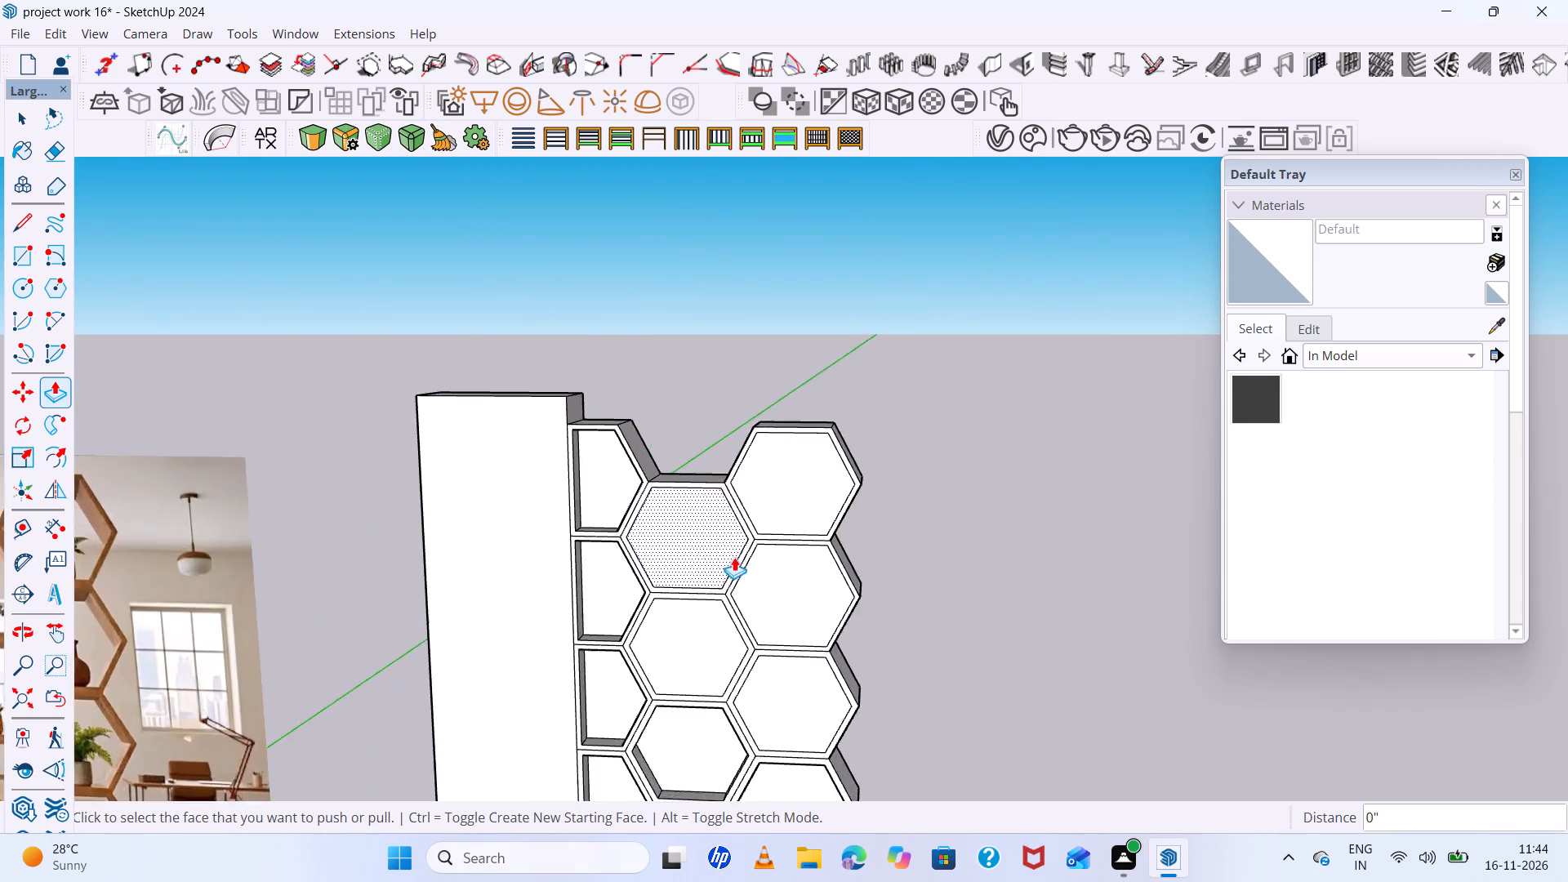
scroll(734, 557, up, 7)
click(711, 554)
click(711, 554)
double_click(689, 672)
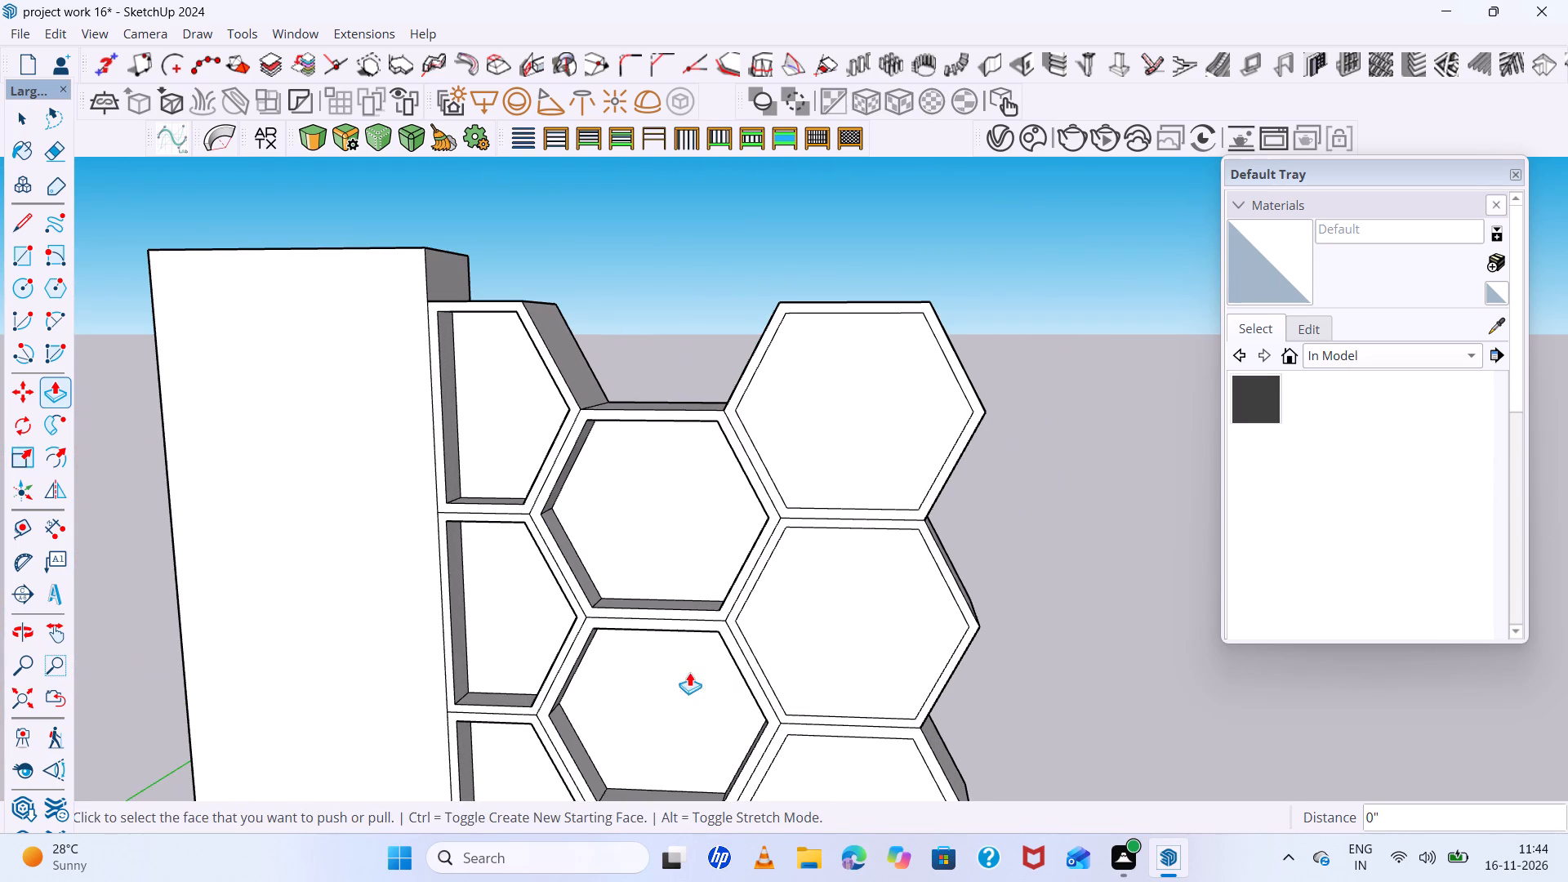
double_click(853, 614)
double_click(861, 782)
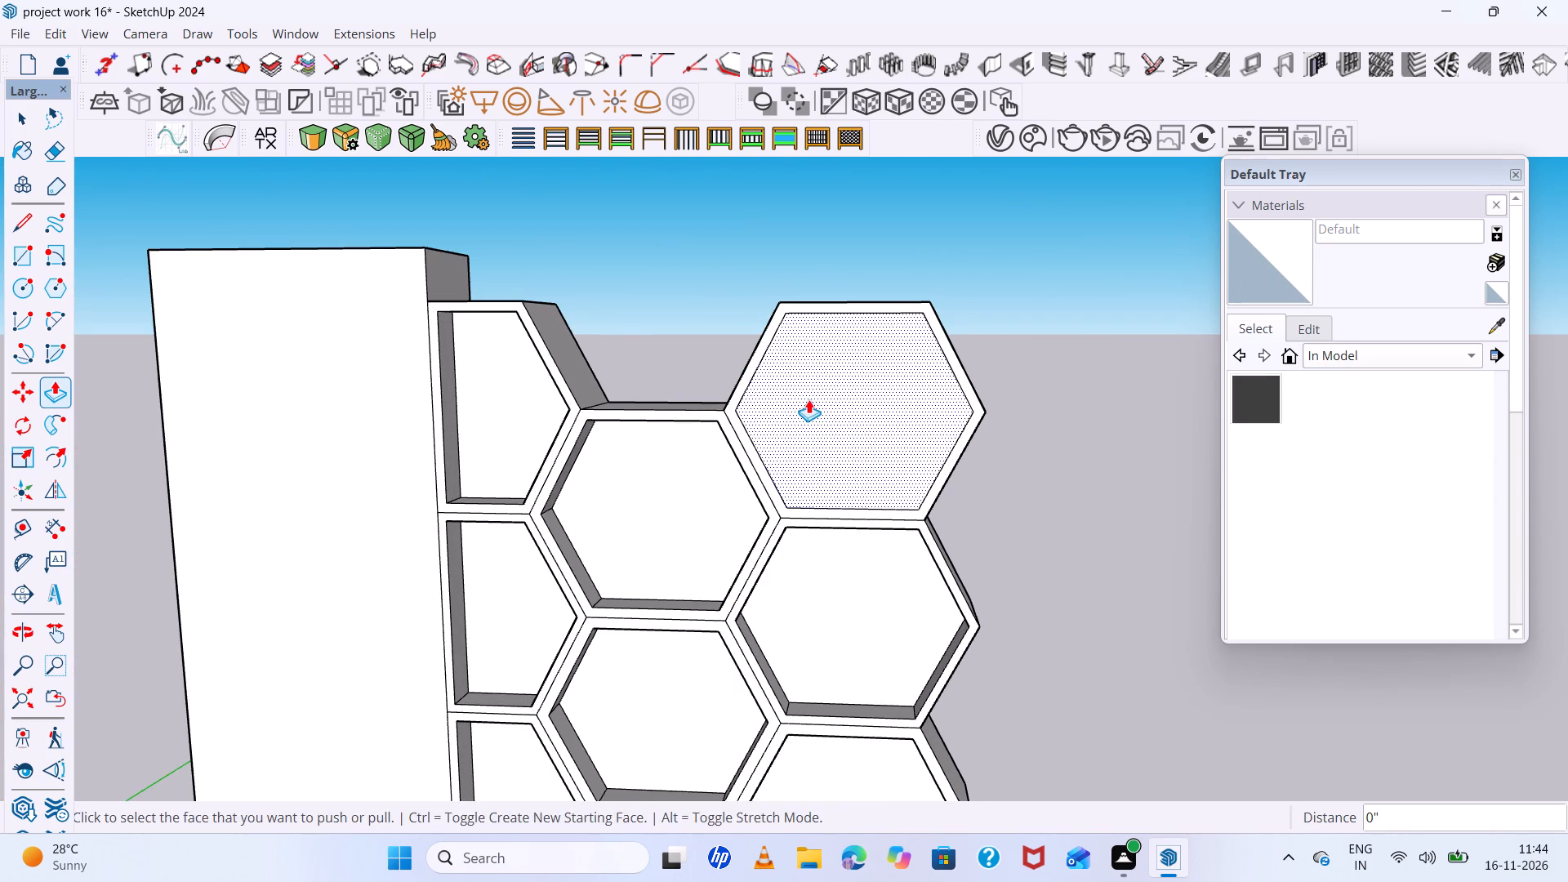
double_click(808, 399)
Examine the recessed cells and the side of the shelving unit from several angles.
scroll(725, 428, down, 7)
middle_drag(849, 546, 306, 480)
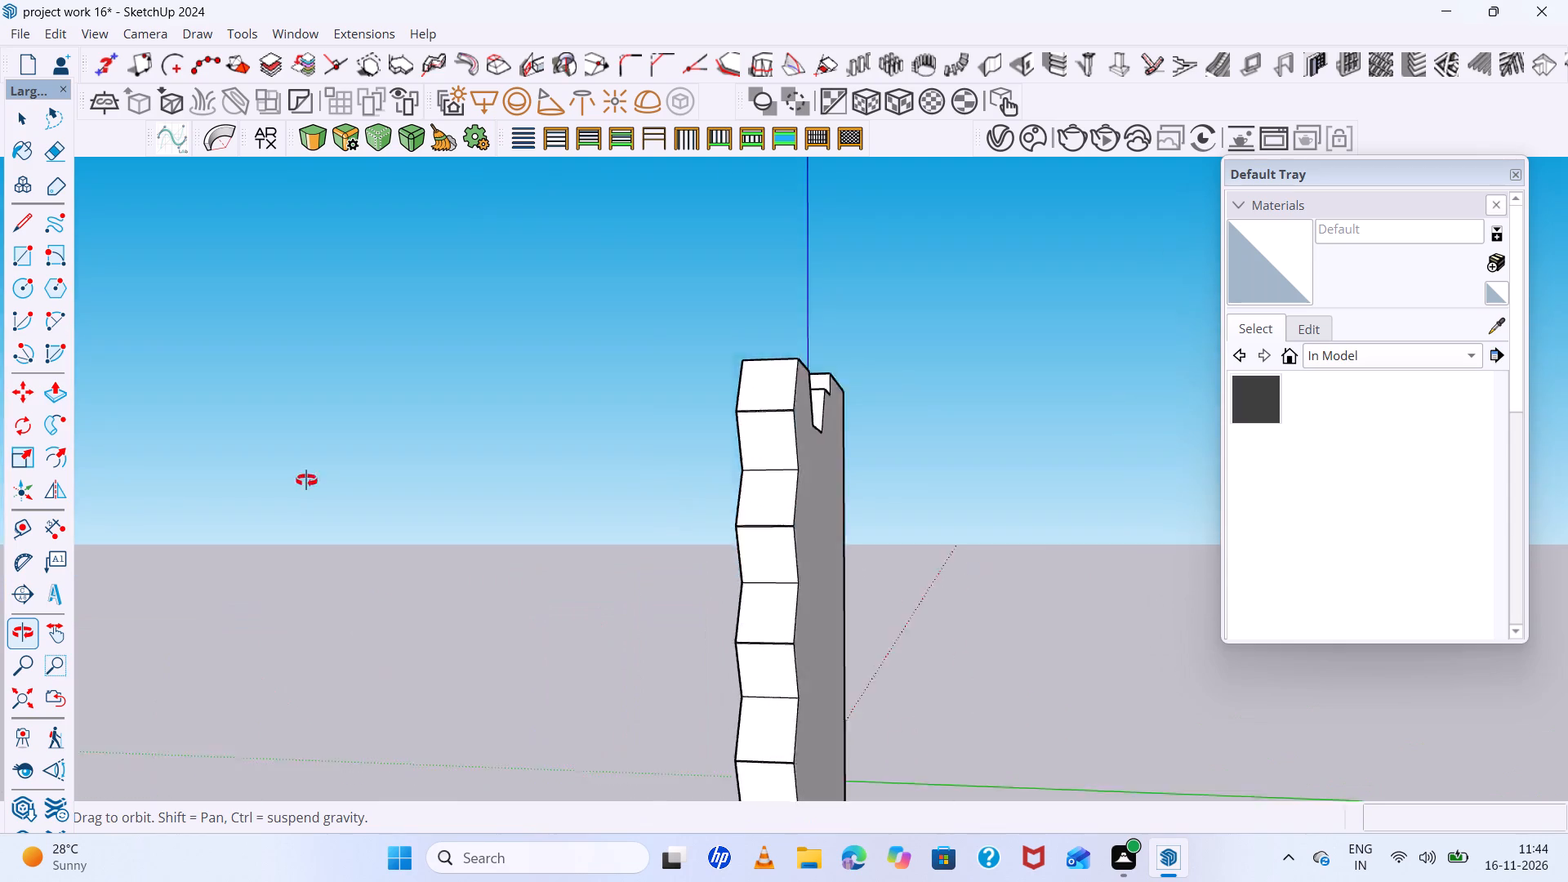
middle_drag(306, 480, 940, 435)
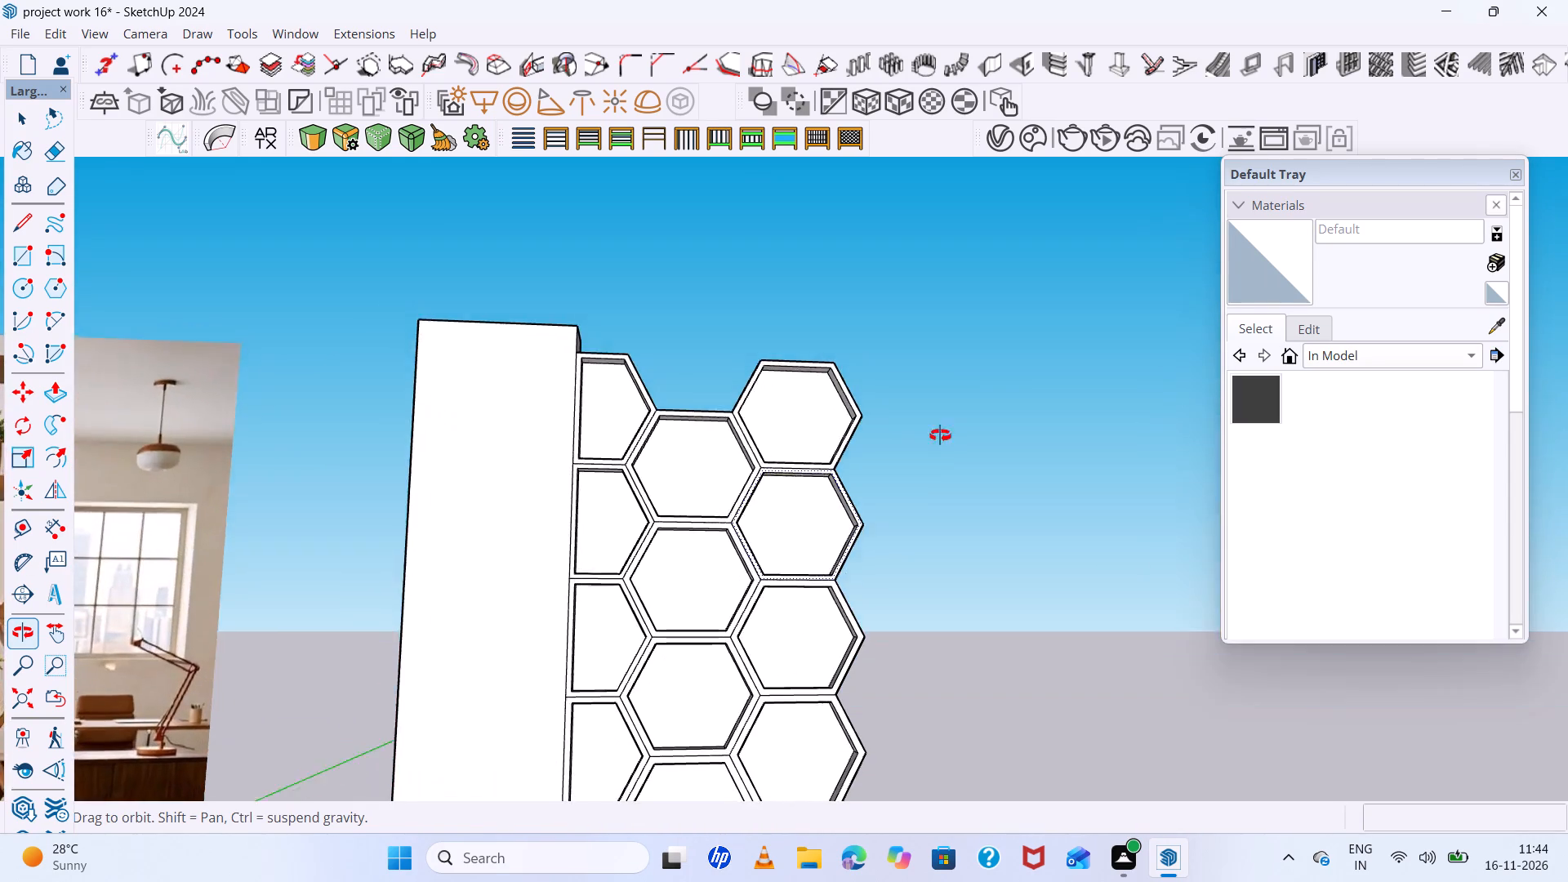
middle_drag(940, 435, 938, 455)
scroll(713, 388, down, 13)
middle_drag(814, 506, 755, 589)
scroll(742, 512, up, 12)
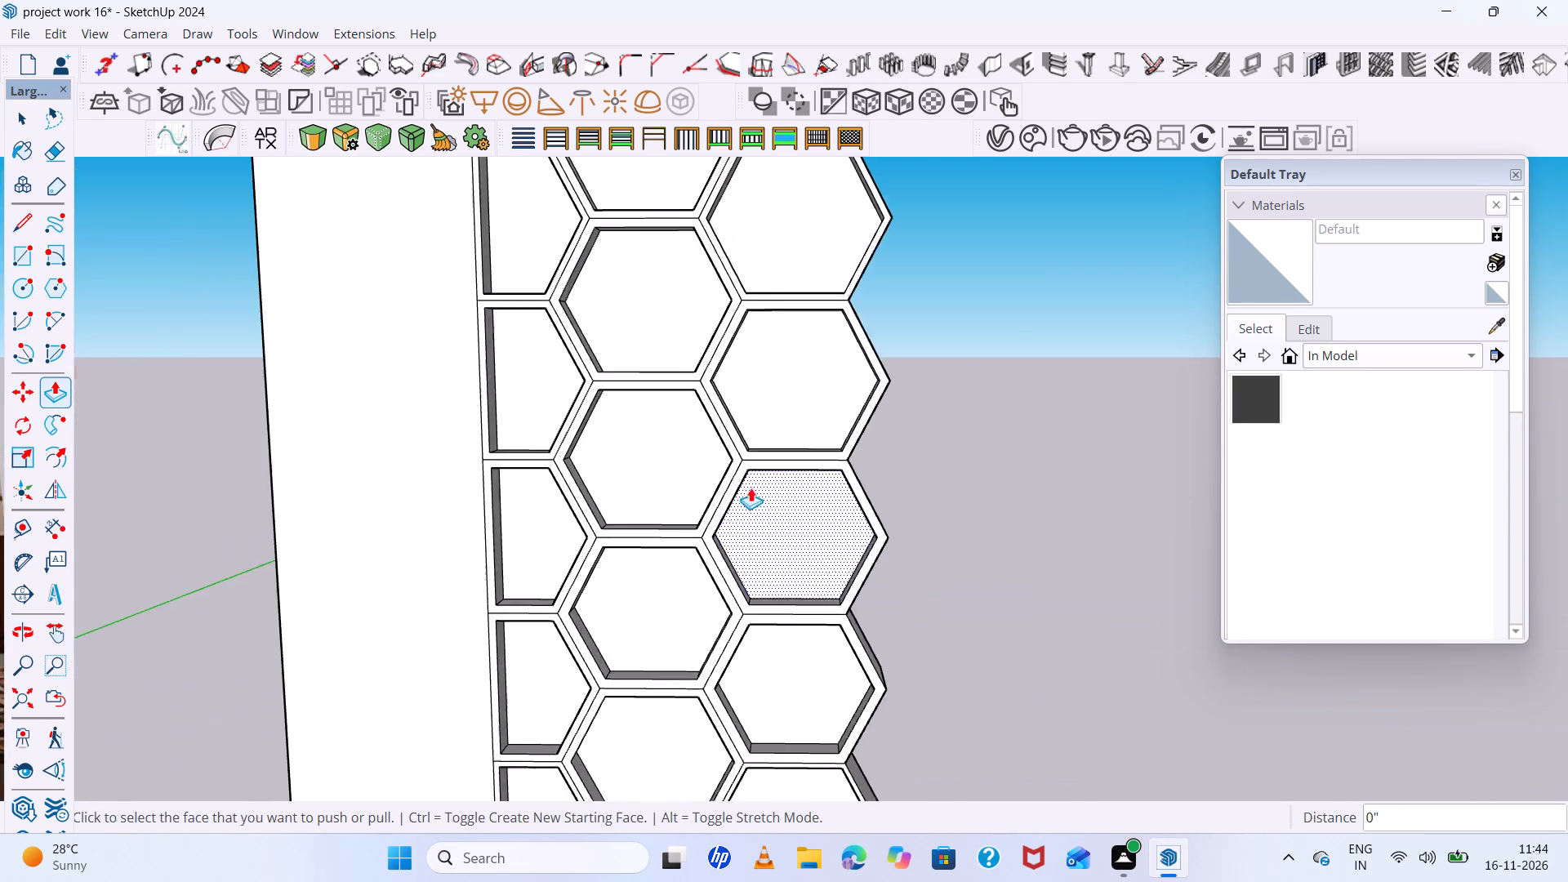
scroll(751, 488, up, 9)
scroll(756, 467, down, 6)
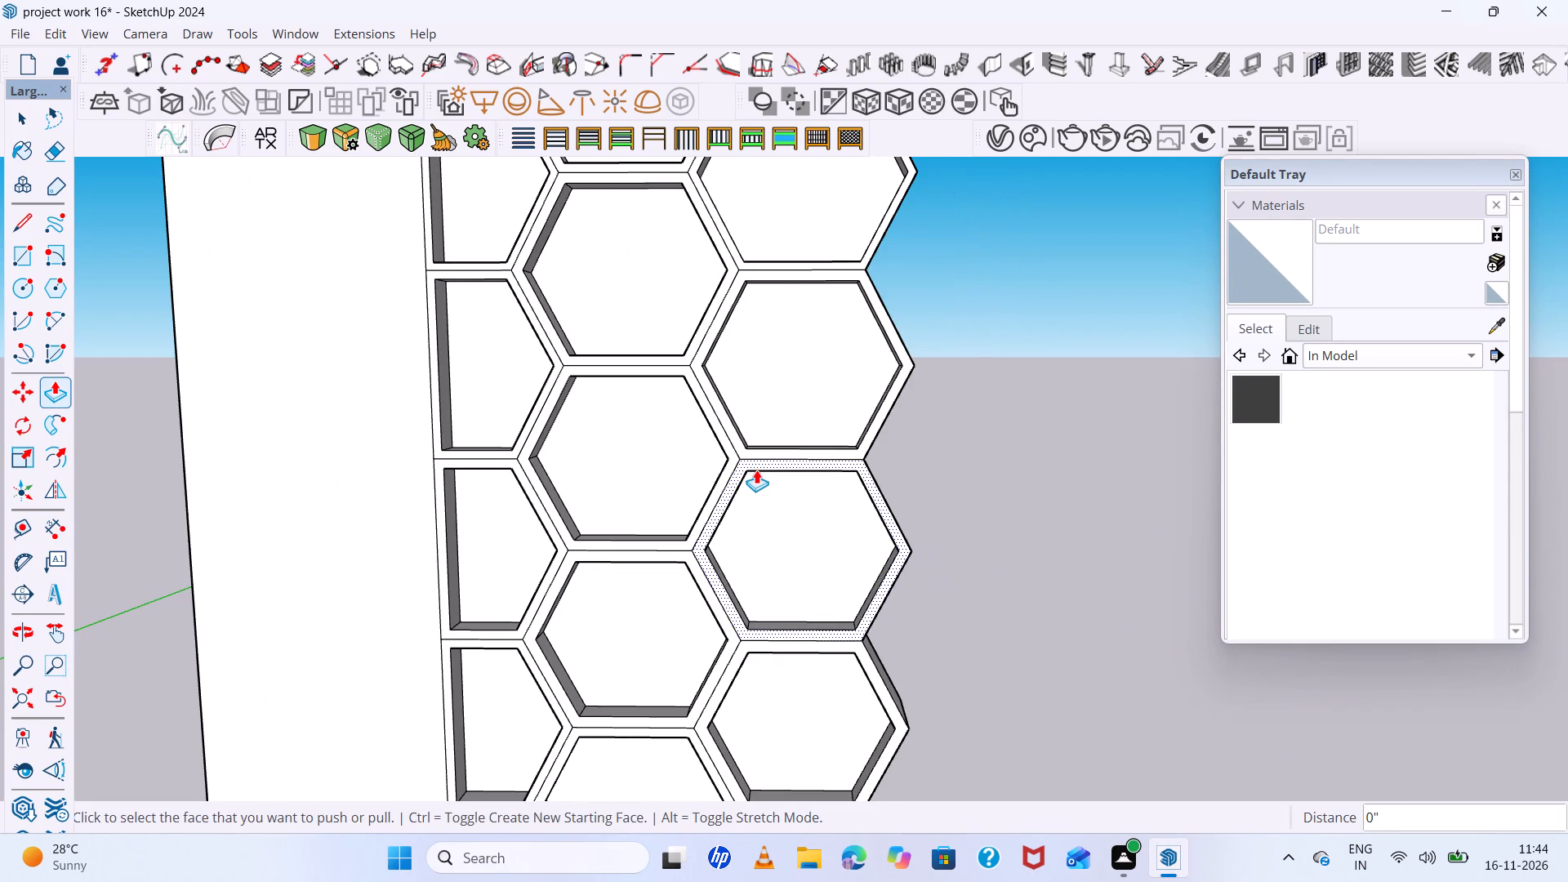
scroll(756, 425, down, 7)
middle_drag(779, 453, 619, 666)
scroll(710, 367, up, 8)
scroll(646, 260, down, 5)
scroll(747, 259, up, 3)
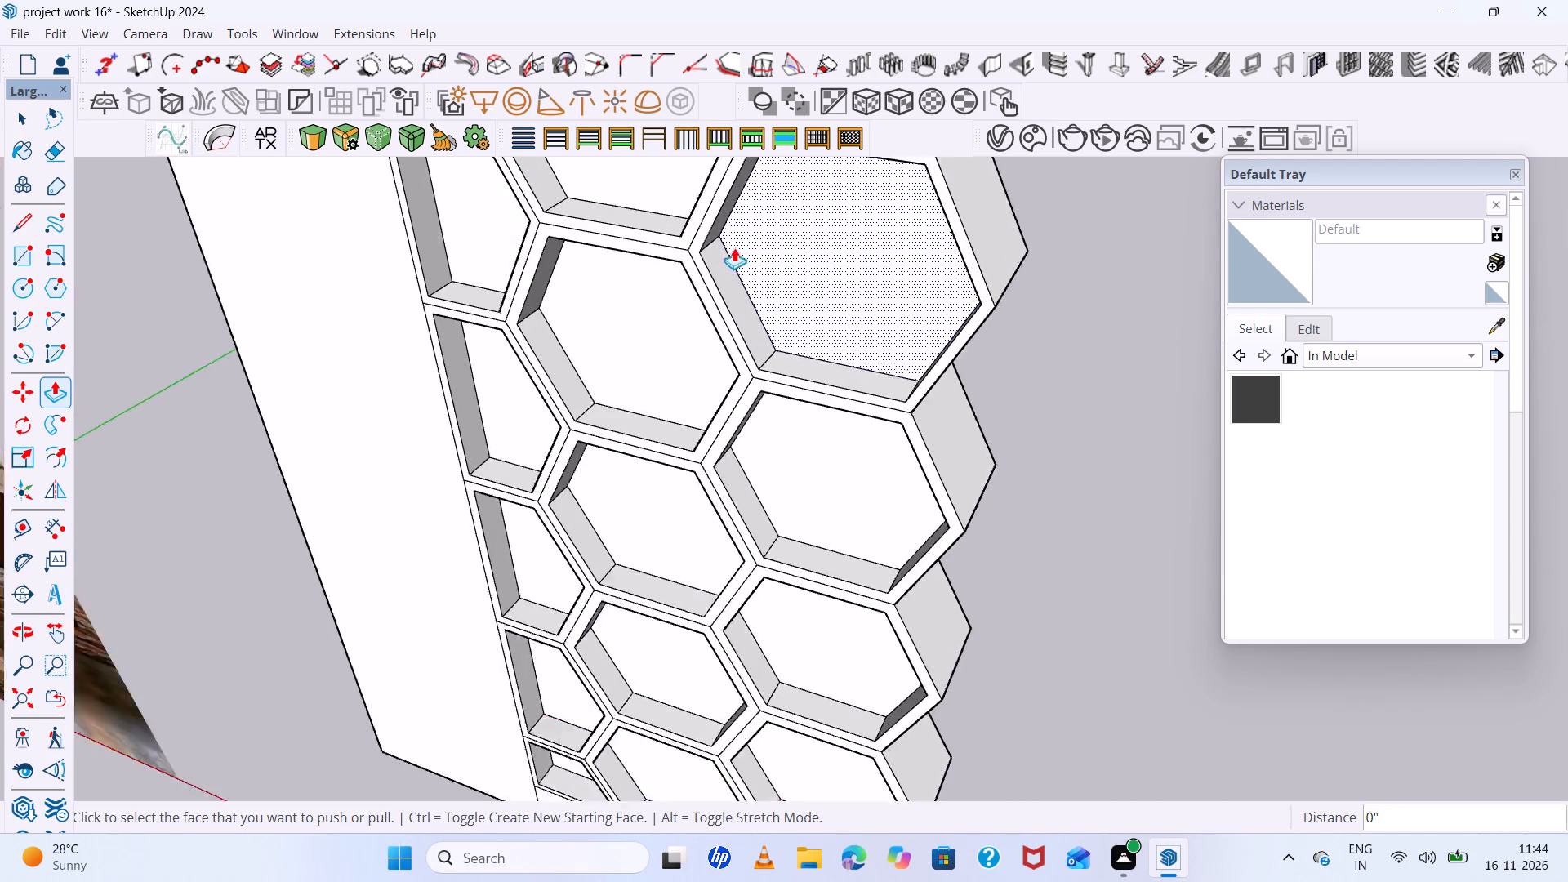
Erase the seam lines on the frame around the middle column's second hexagon, on its side facing the outer column.
scroll(734, 247, up, 10)
middle_drag(668, 252, 746, 187)
scroll(707, 222, up, 1)
key(space)
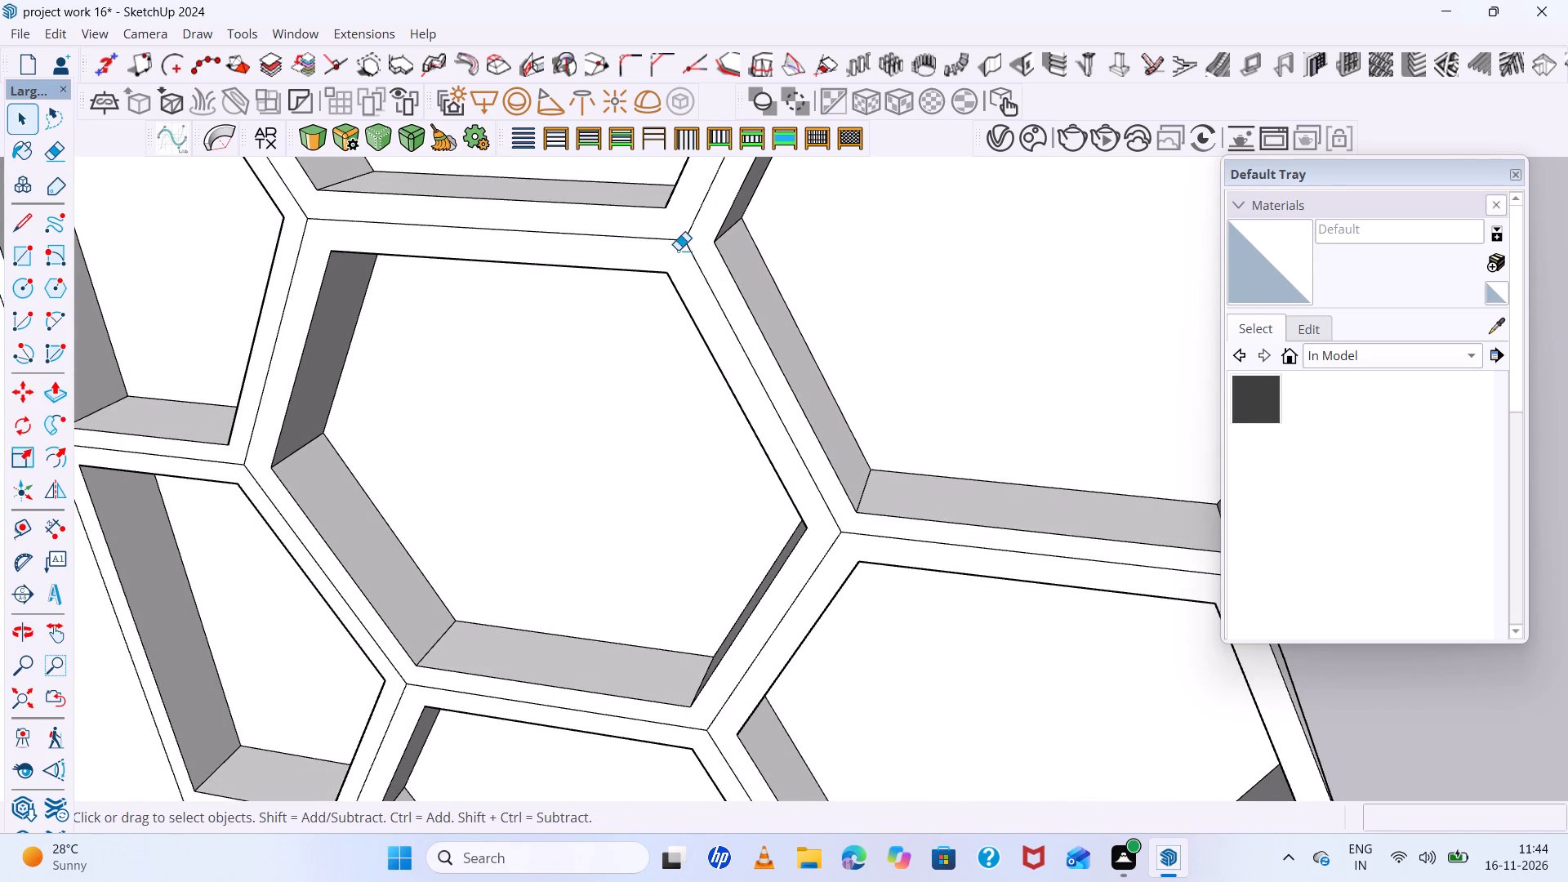
key(e)
drag(688, 241, 681, 246)
drag(696, 256, 701, 271)
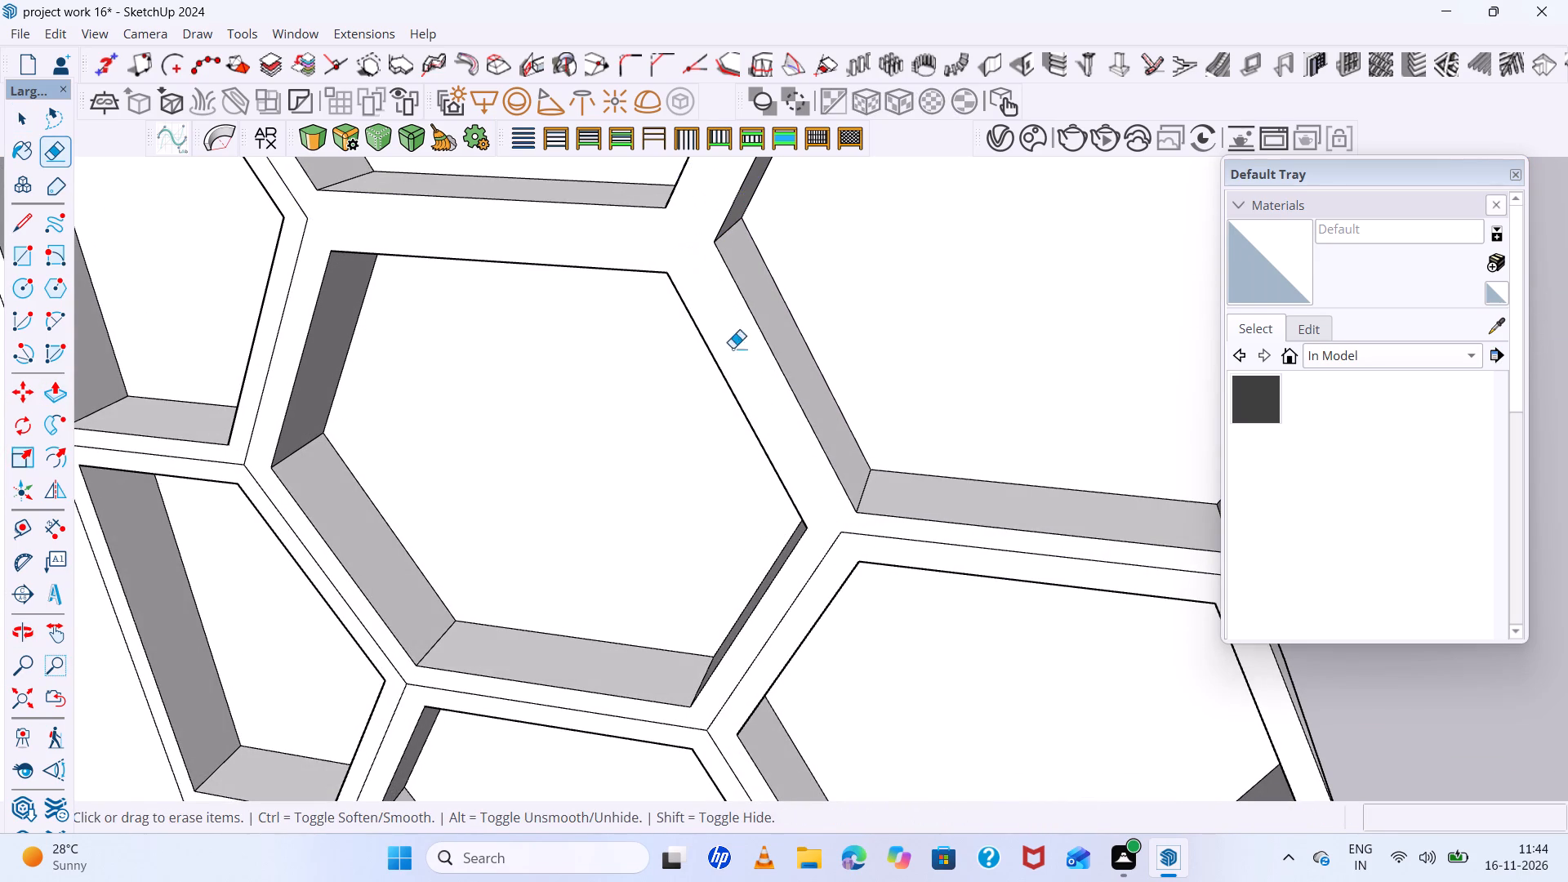
click(837, 539)
click(849, 535)
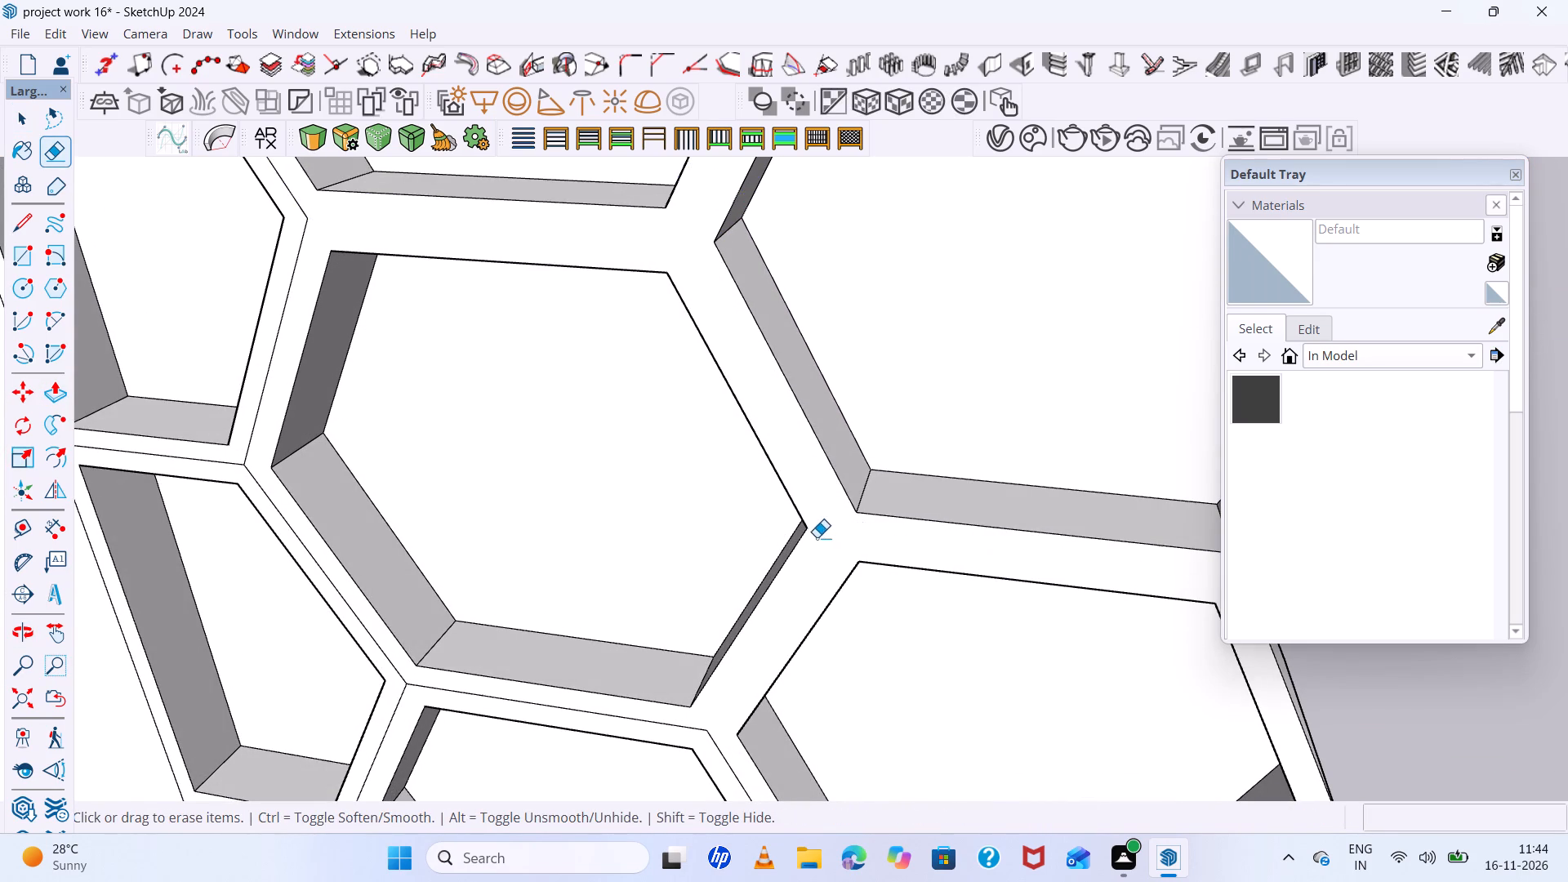
Erase the seam lines at the joint between the middle column's second and third hexagons and the outer column.
scroll(808, 530, down, 15)
scroll(824, 548, up, 12)
drag(755, 488, 747, 510)
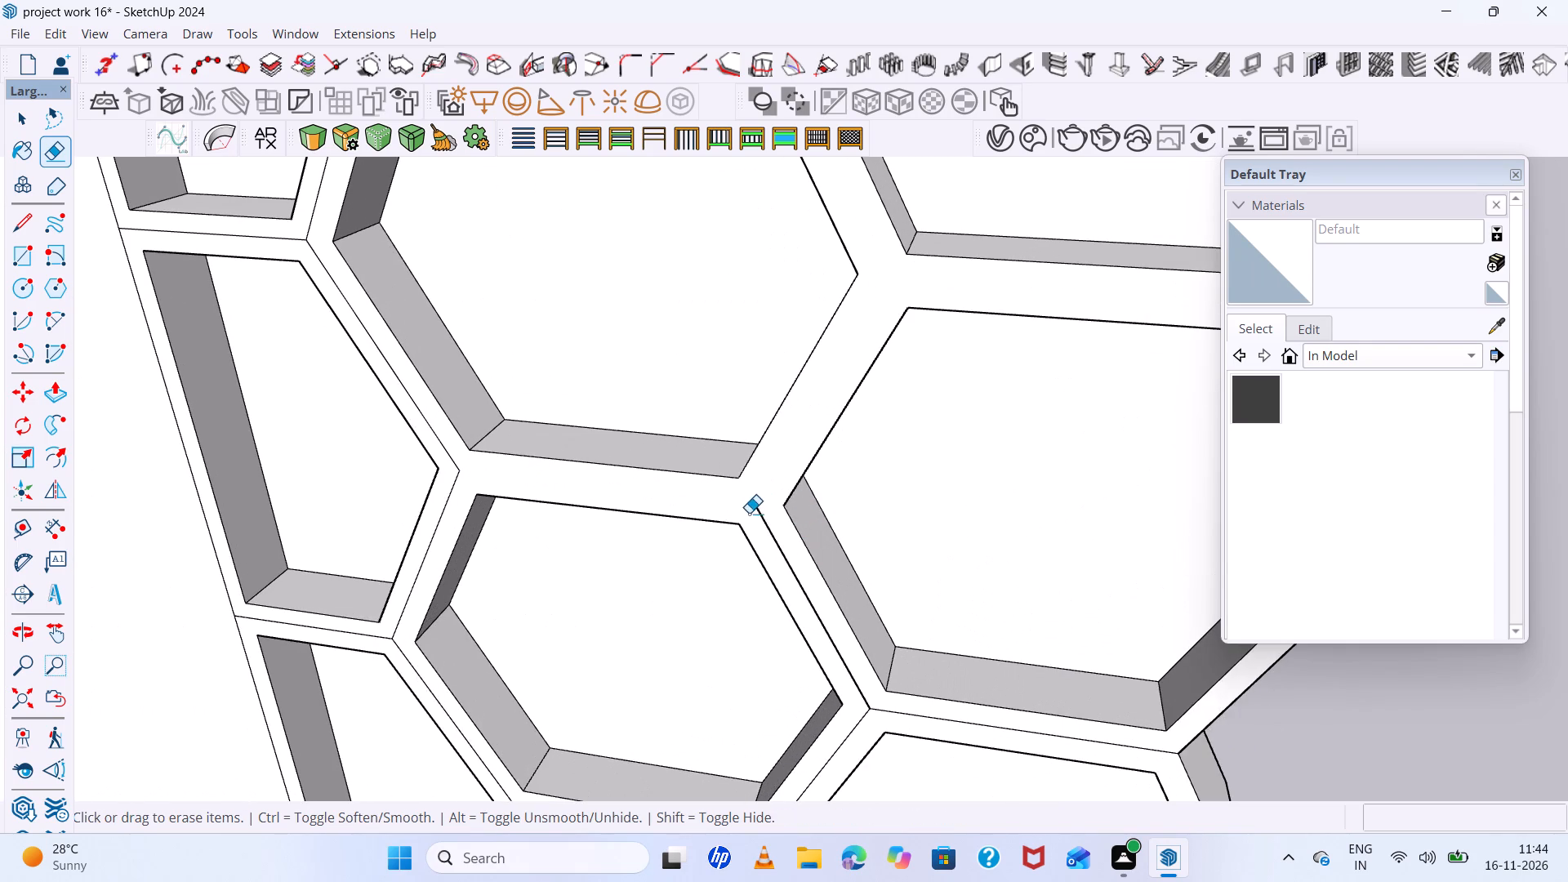
drag(768, 528, 772, 536)
scroll(772, 541, down, 8)
scroll(769, 514, up, 7)
drag(762, 526, 759, 546)
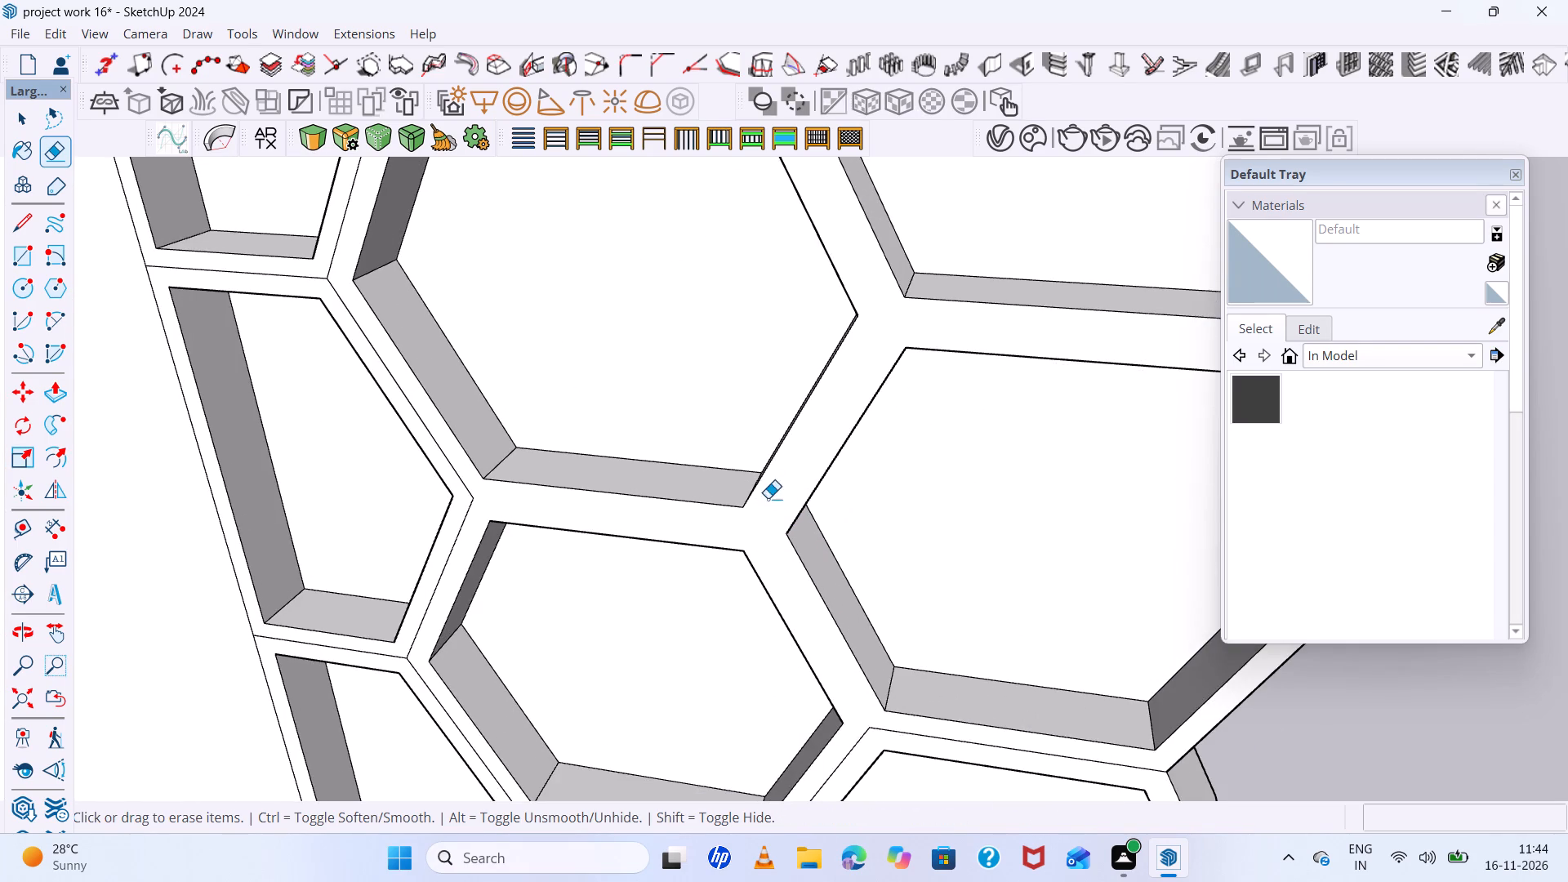
Erase the seam lines on both sides of the middle column's third hexagon and beneath the adjacent partial cell.
scroll(768, 498, down, 15)
middle_drag(804, 639, 885, 430)
scroll(804, 621, up, 13)
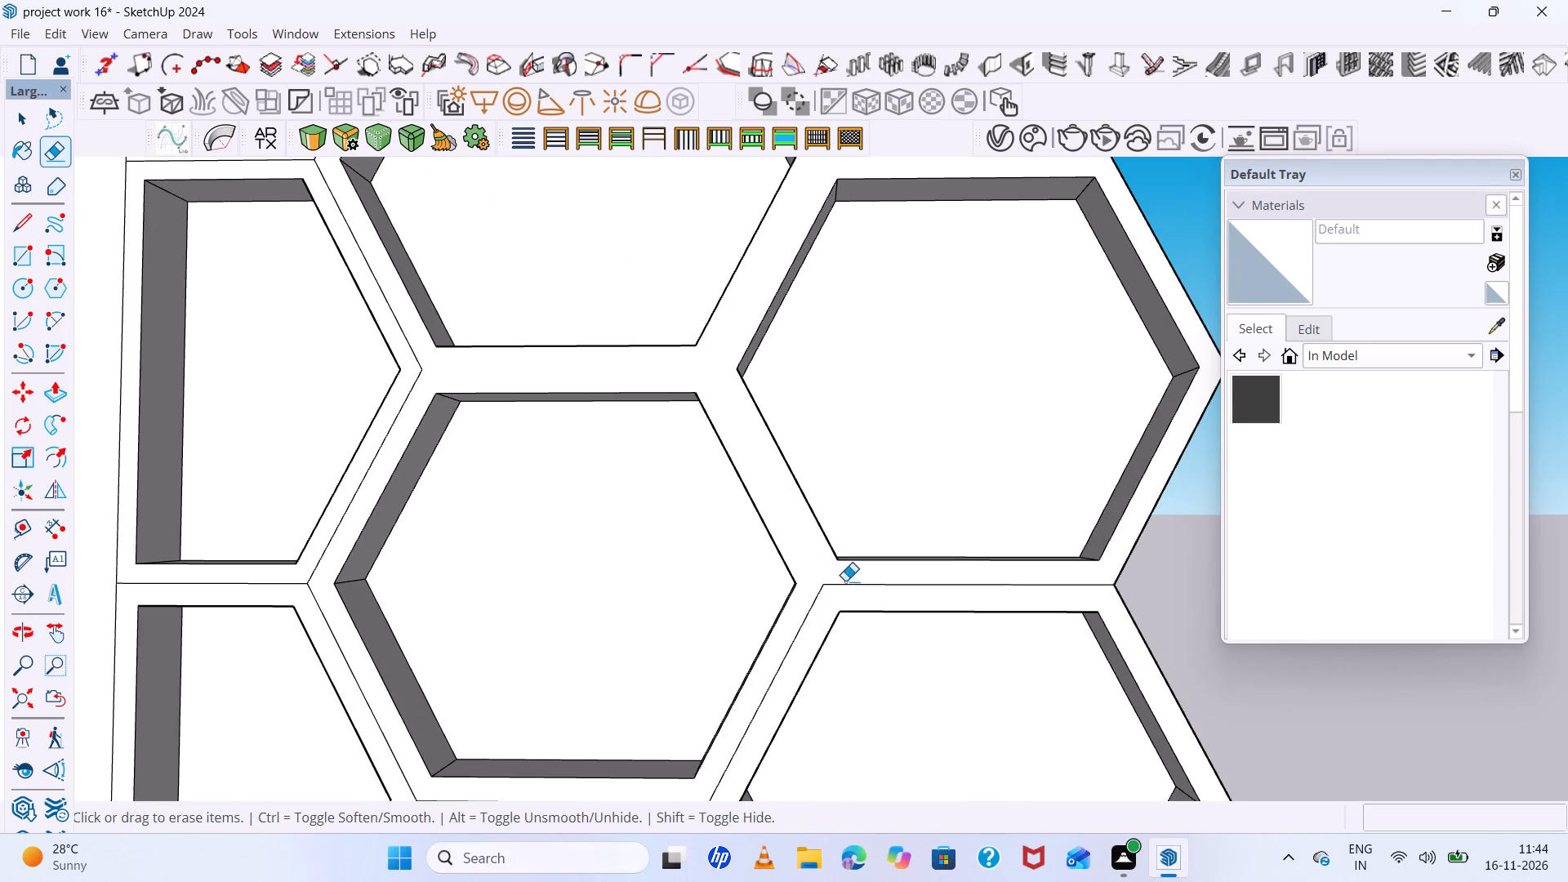
drag(845, 581, 822, 592)
drag(820, 593, 801, 626)
scroll(791, 621, down, 7)
scroll(562, 531, up, 7)
drag(570, 562, 571, 586)
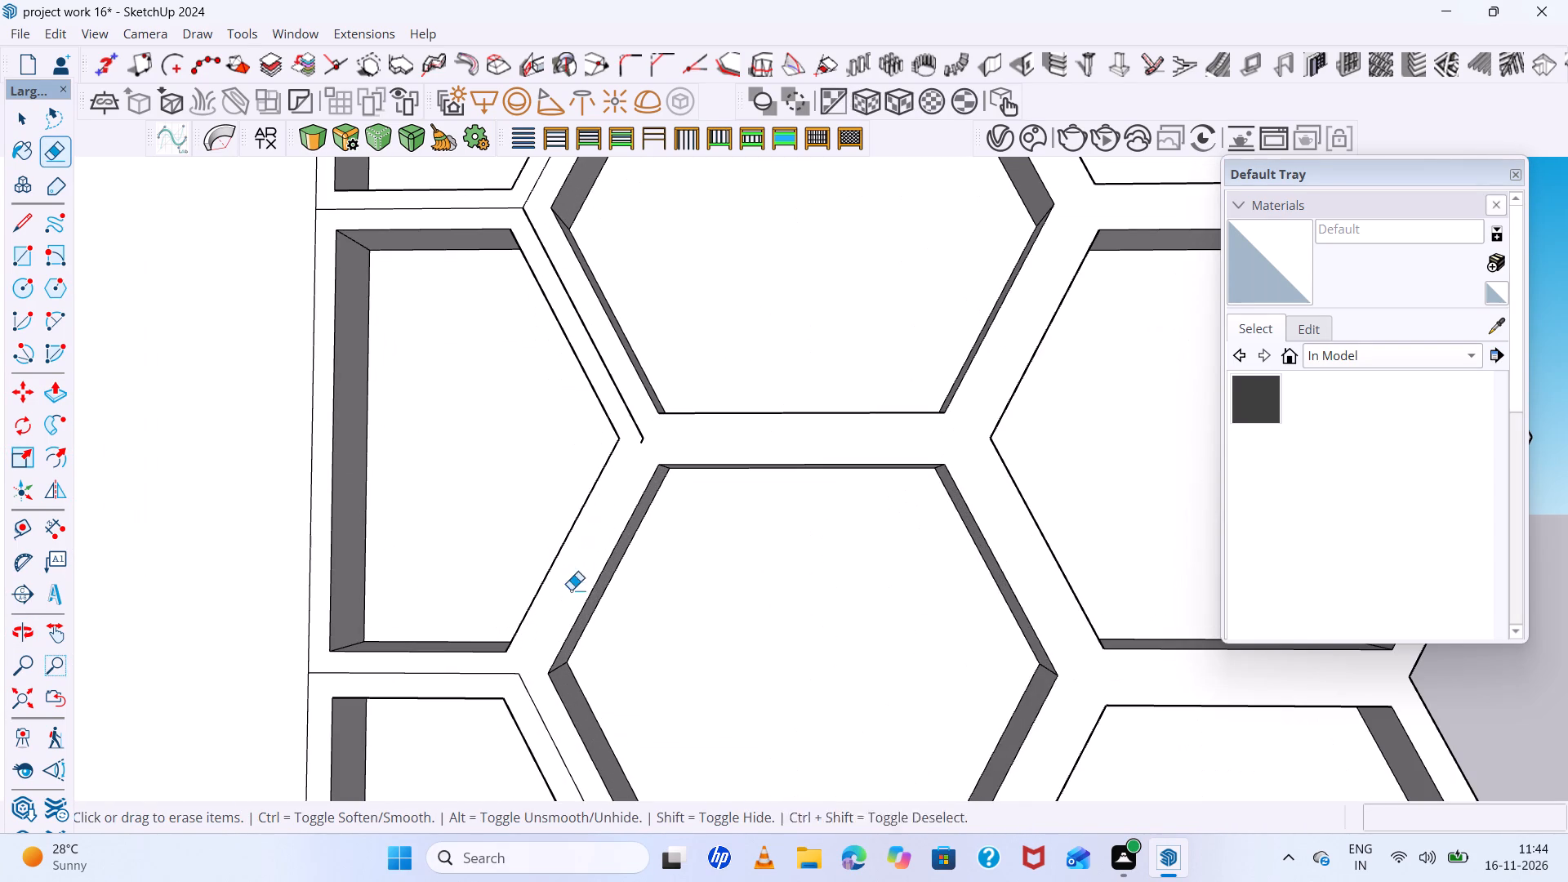
drag(517, 661, 514, 678)
click(519, 679)
Erase the seam lines around the middle column's fourth hexagon, including the horizontal seam above it and its leftover ends.
scroll(568, 495, down, 7)
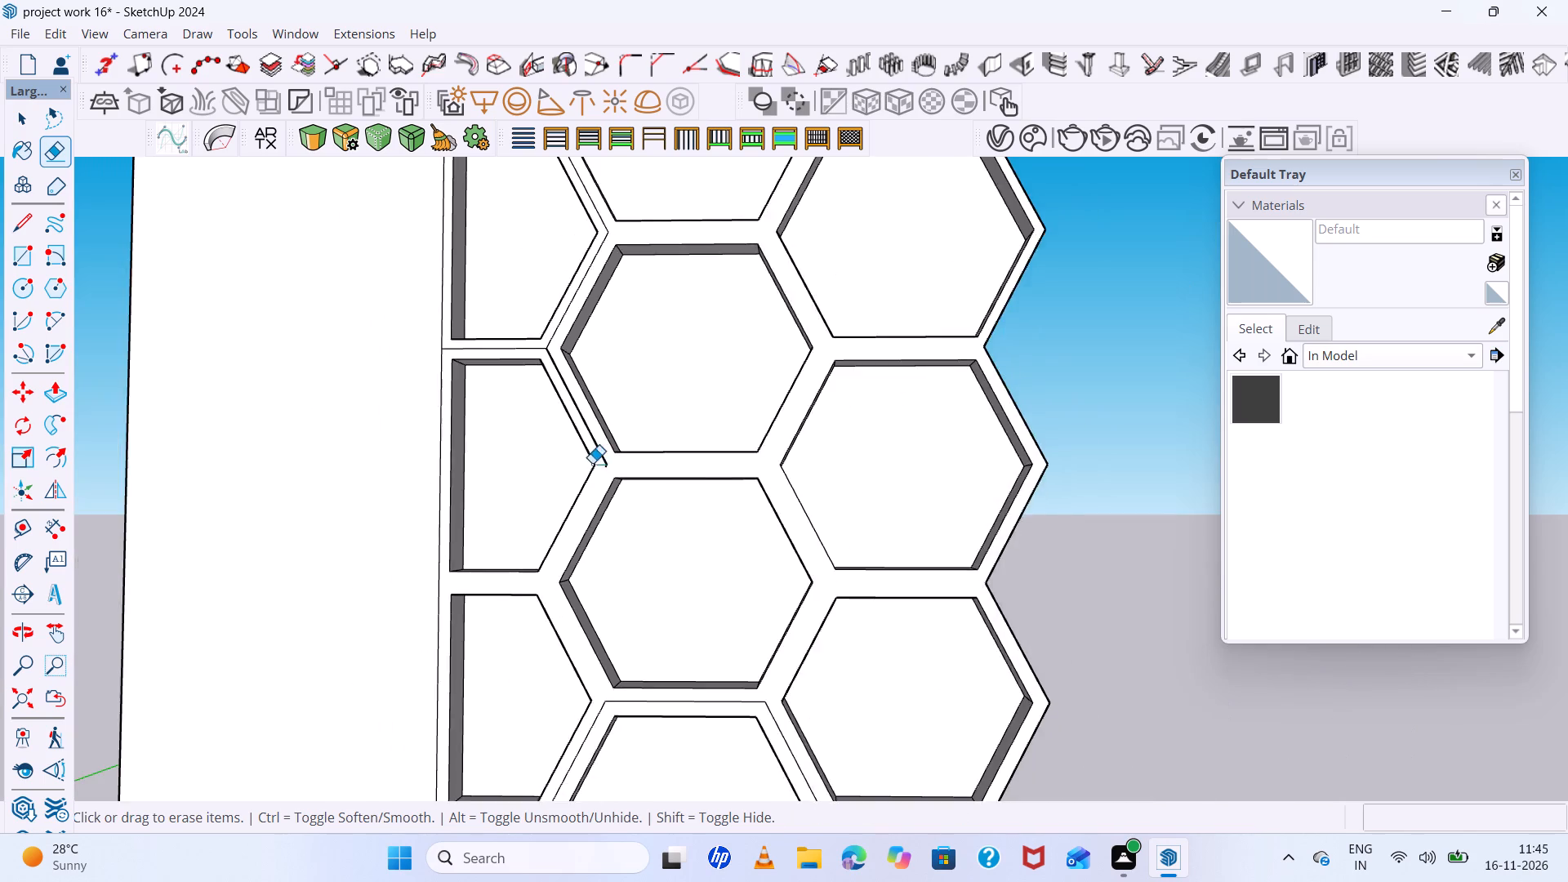
scroll(592, 463, down, 7)
scroll(718, 643, up, 13)
drag(698, 615, 659, 644)
drag(661, 607, 661, 626)
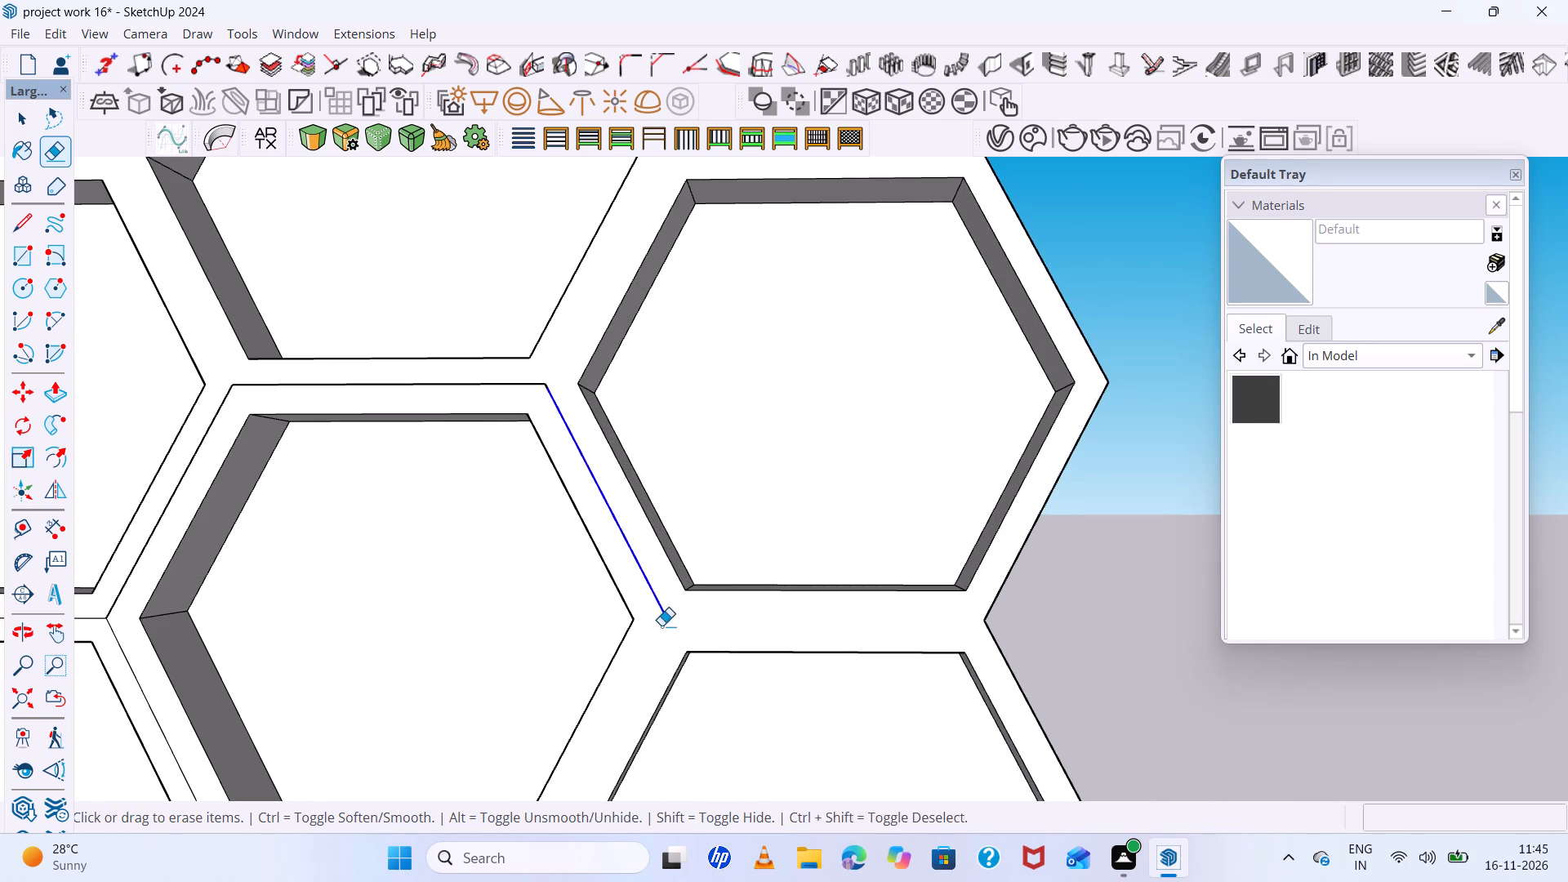
scroll(715, 604, down, 13)
scroll(528, 600, up, 12)
drag(539, 617, 525, 631)
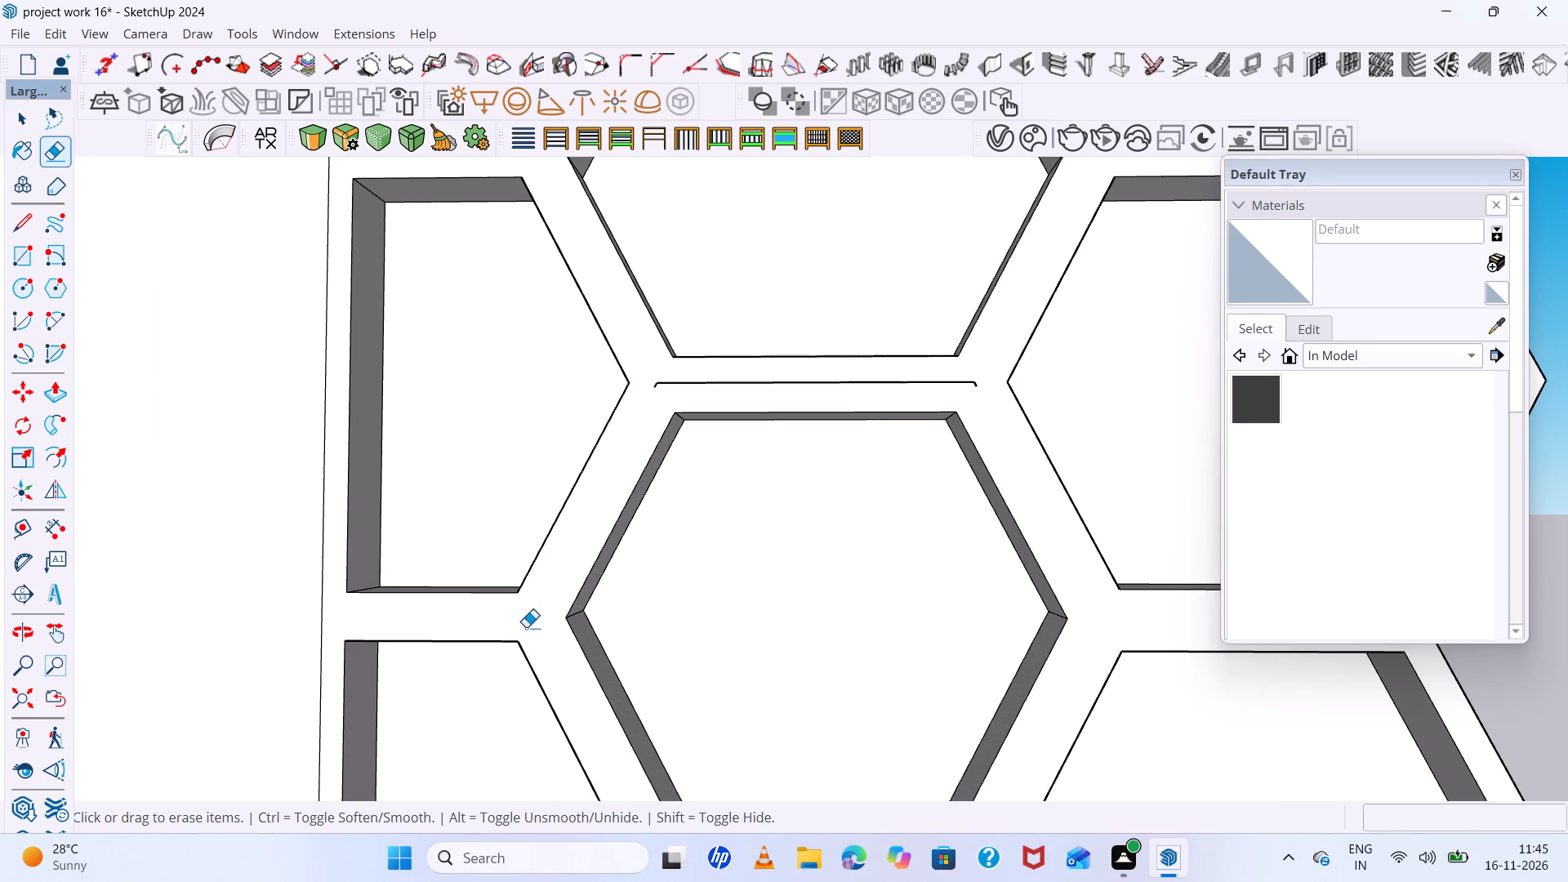
click(710, 382)
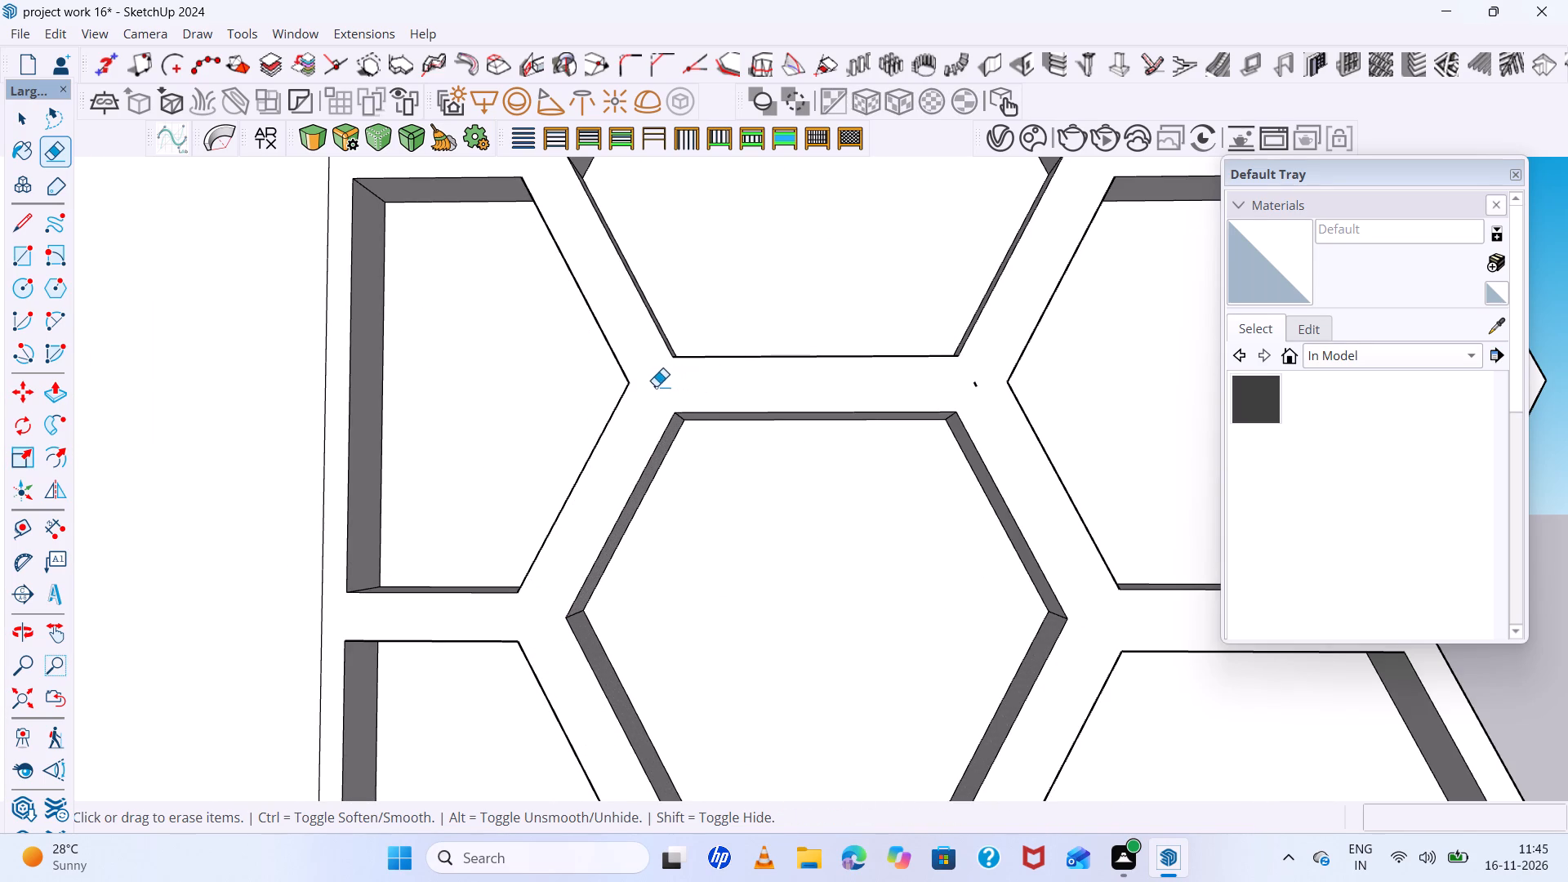
drag(656, 386, 647, 386)
drag(987, 389, 919, 382)
Erase the seam lines around the middle column's bottom hexagon and between the lowest two partial cells.
scroll(956, 389, down, 15)
scroll(997, 595, up, 13)
drag(982, 541, 979, 553)
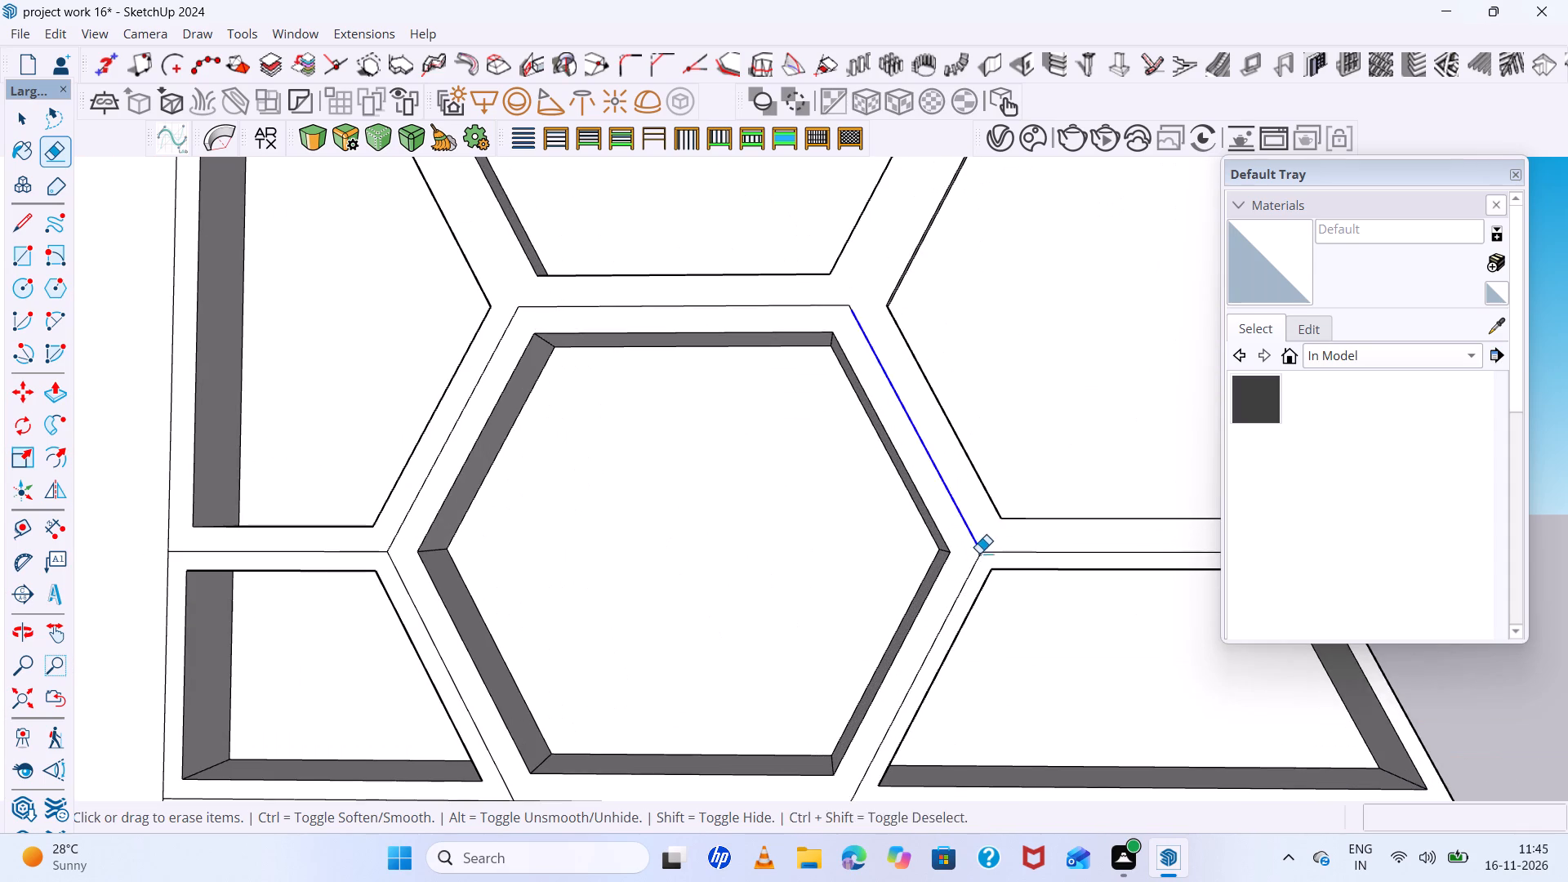
drag(979, 553, 973, 569)
drag(855, 302, 823, 314)
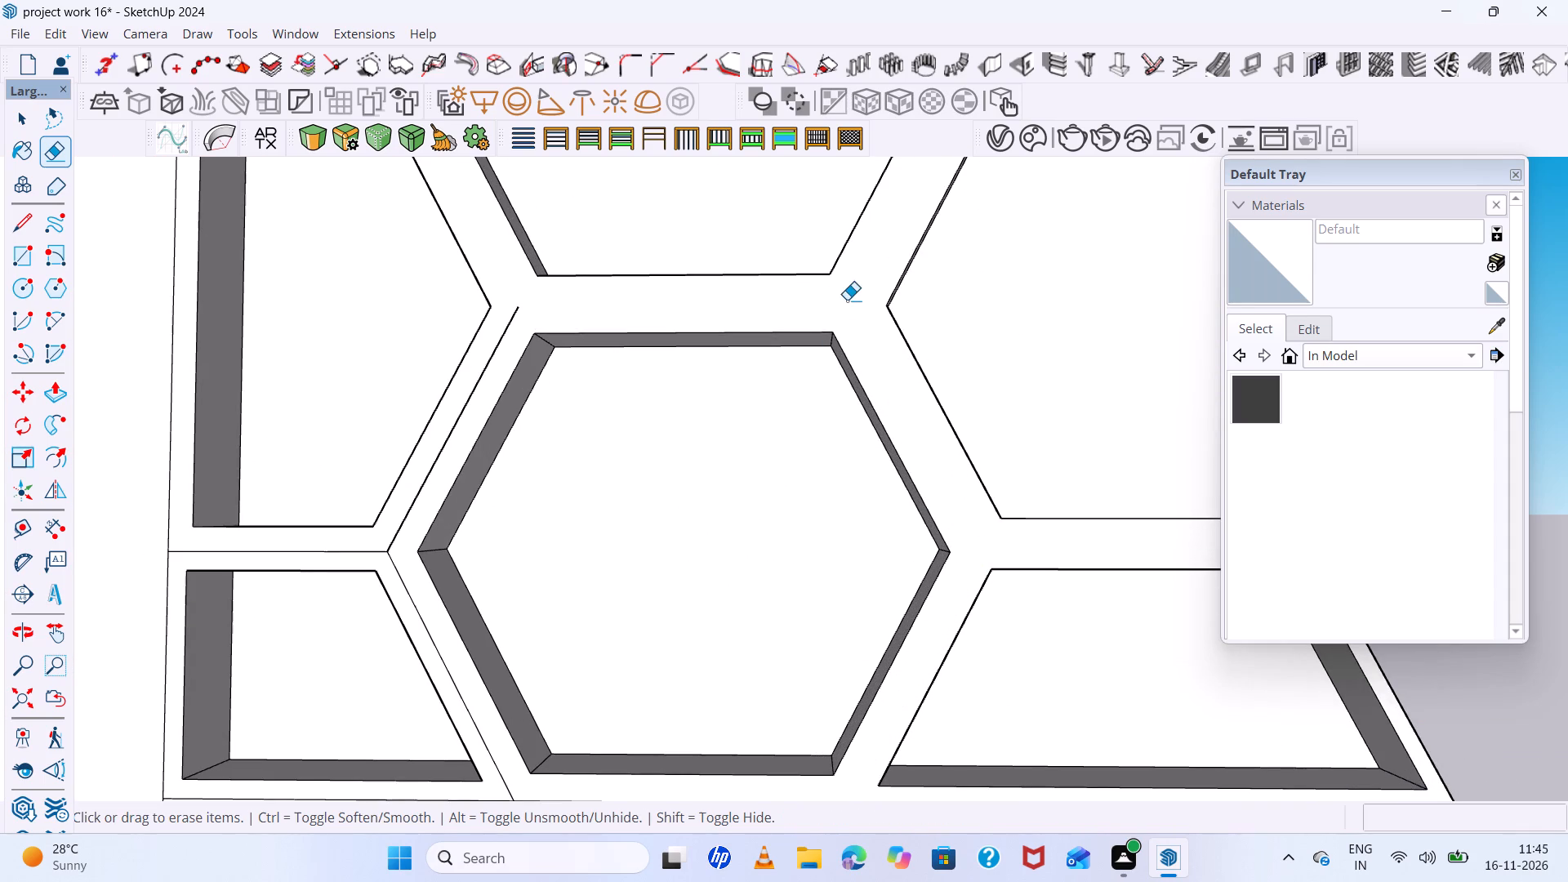
drag(523, 312, 481, 337)
drag(408, 518, 398, 551)
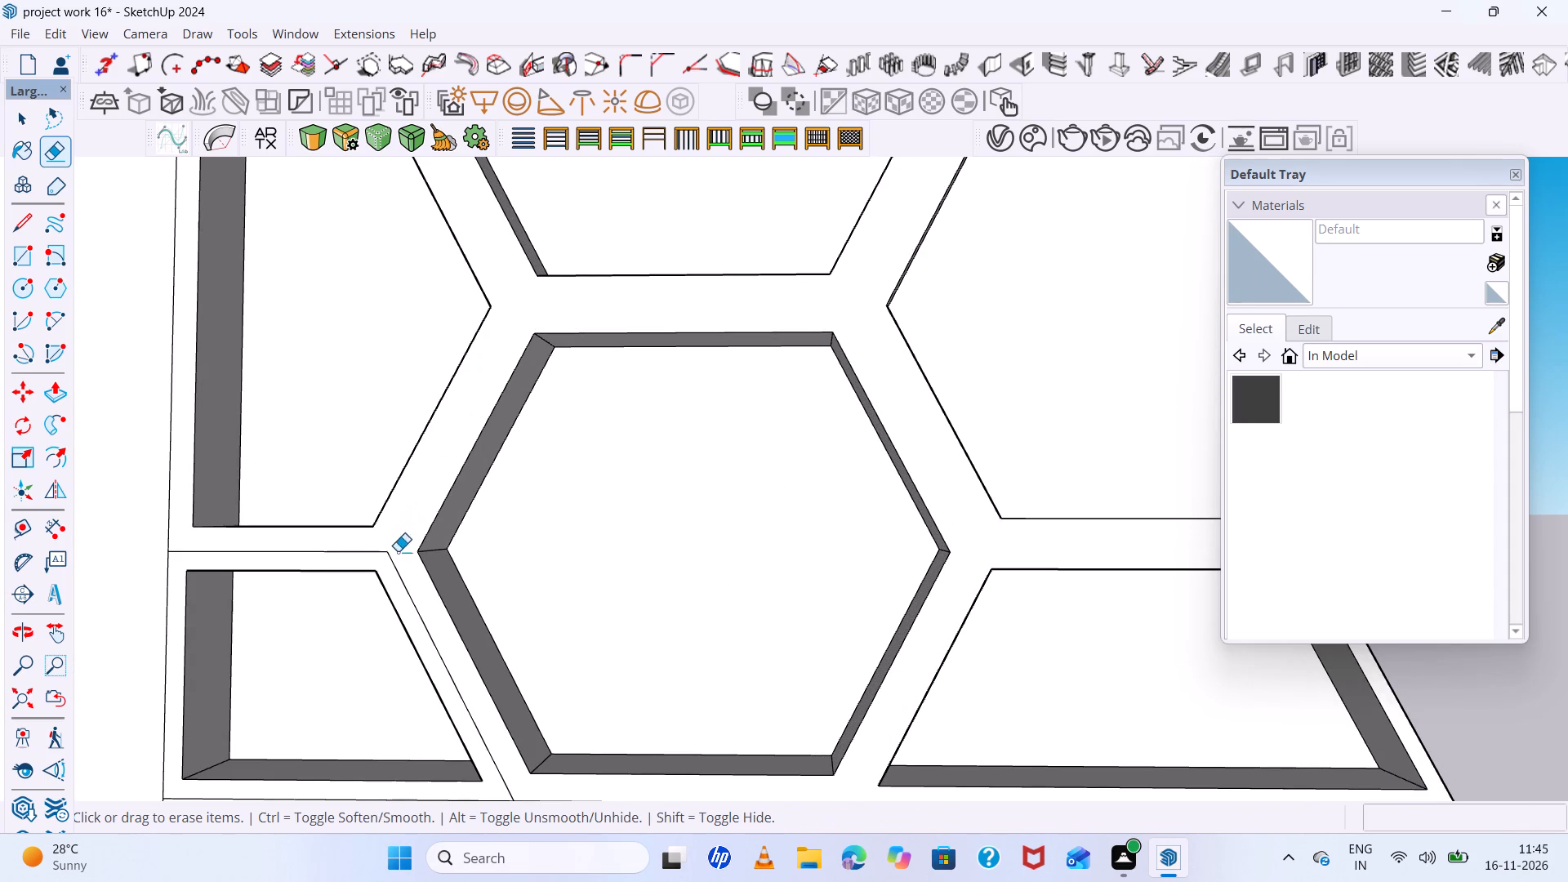
drag(398, 551, 398, 557)
click(398, 558)
click(394, 564)
click(381, 547)
scroll(489, 542, down, 8)
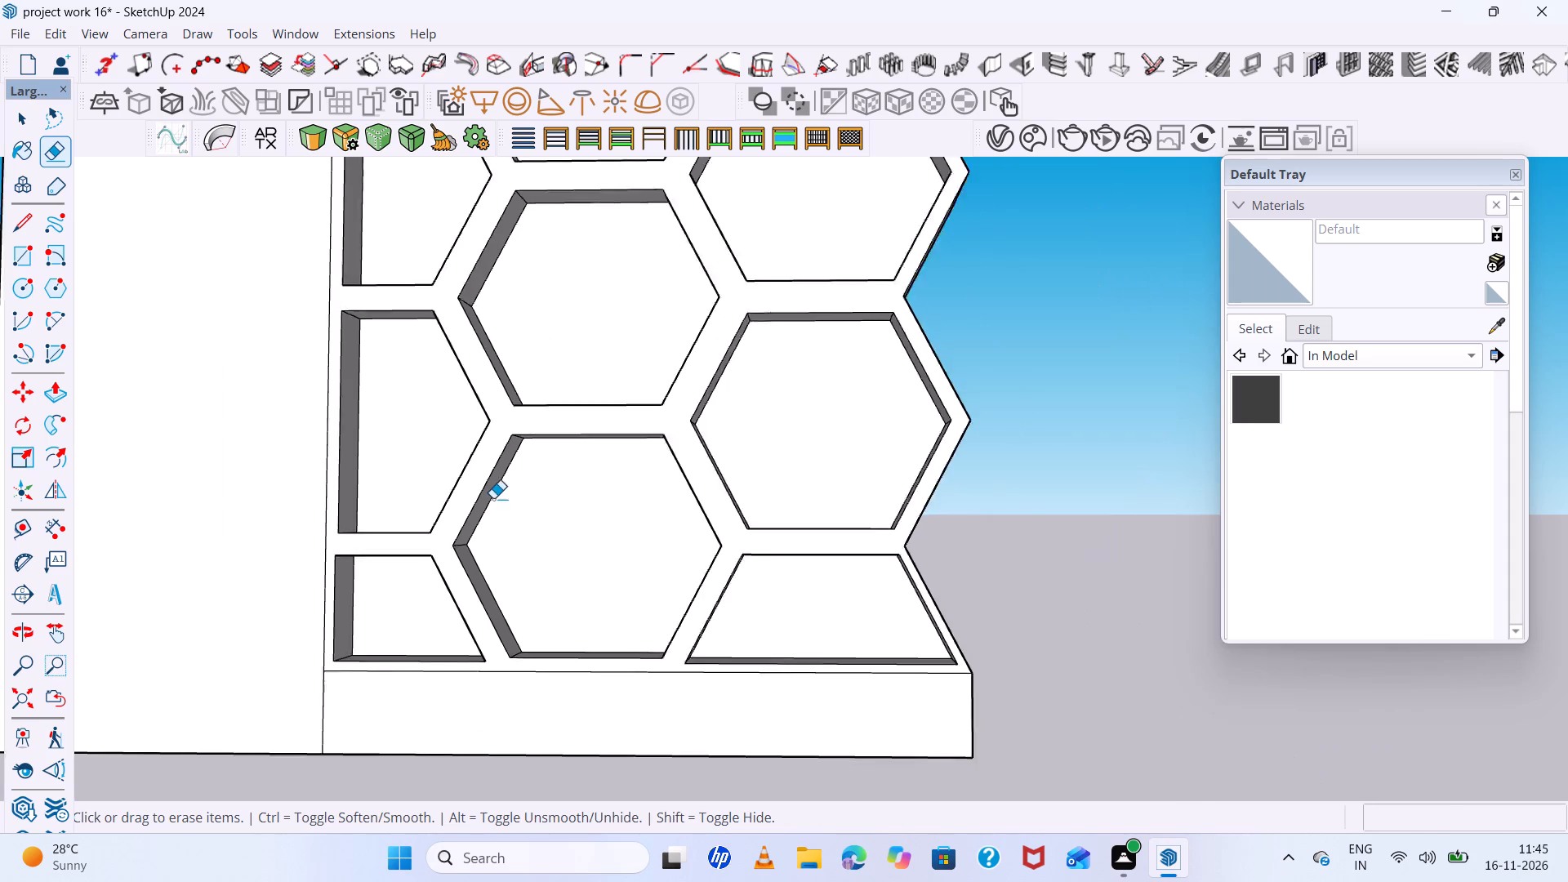
Erase the seams between the middle column's top hexagon and the outer column, and beneath the outer column's top hexagon.
scroll(493, 498, down, 5)
scroll(600, 579, up, 7)
scroll(630, 574, down, 20)
scroll(630, 574, down, 1)
scroll(702, 350, up, 2)
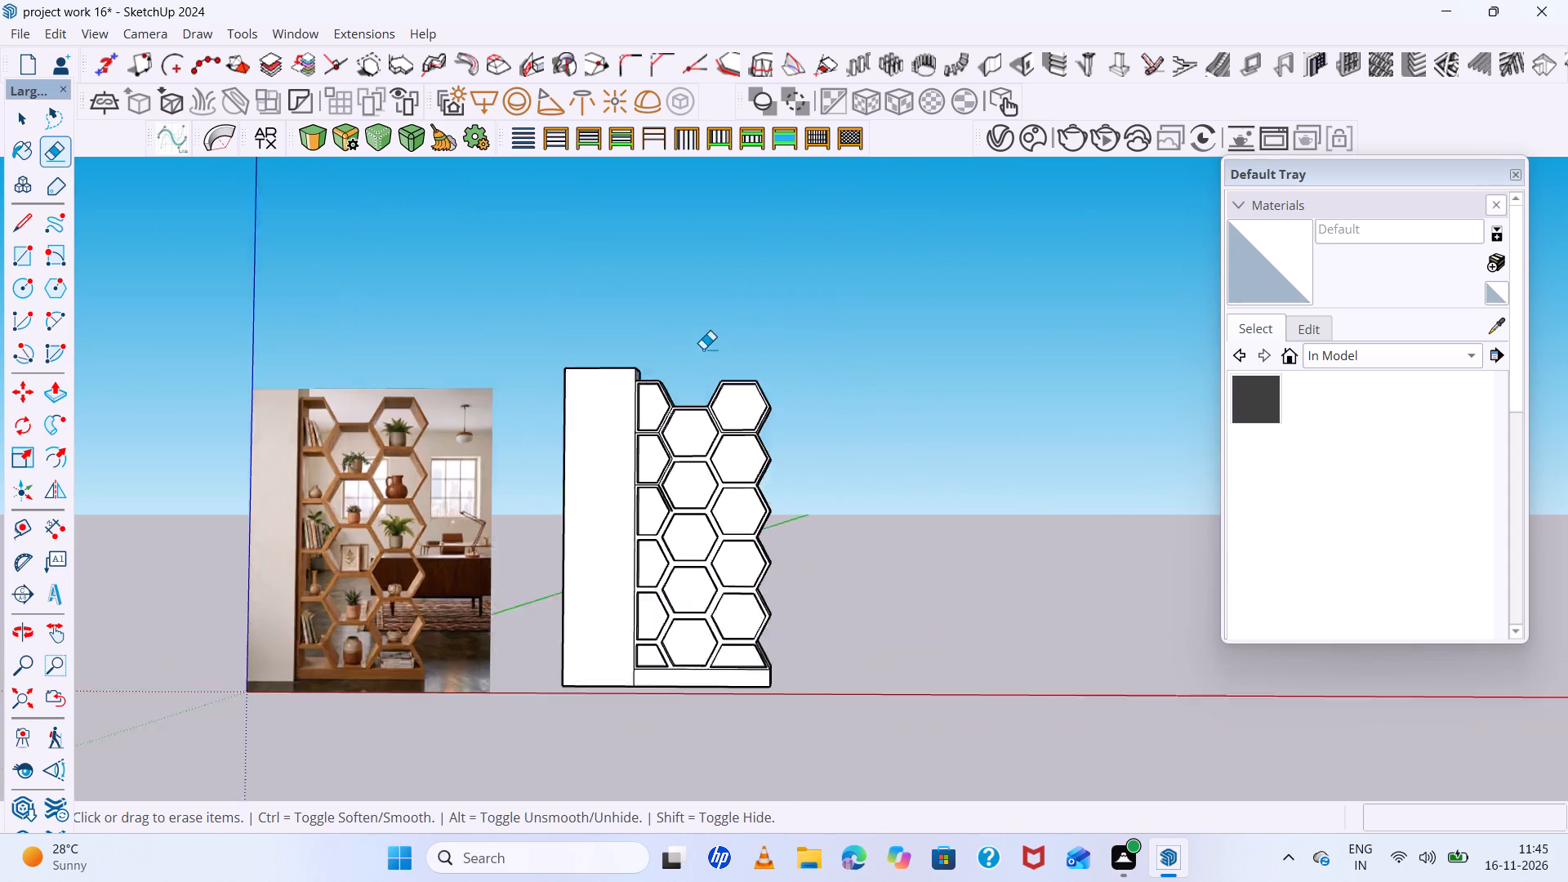
scroll(703, 349, up, 20)
scroll(703, 349, up, 8)
drag(837, 482, 835, 497)
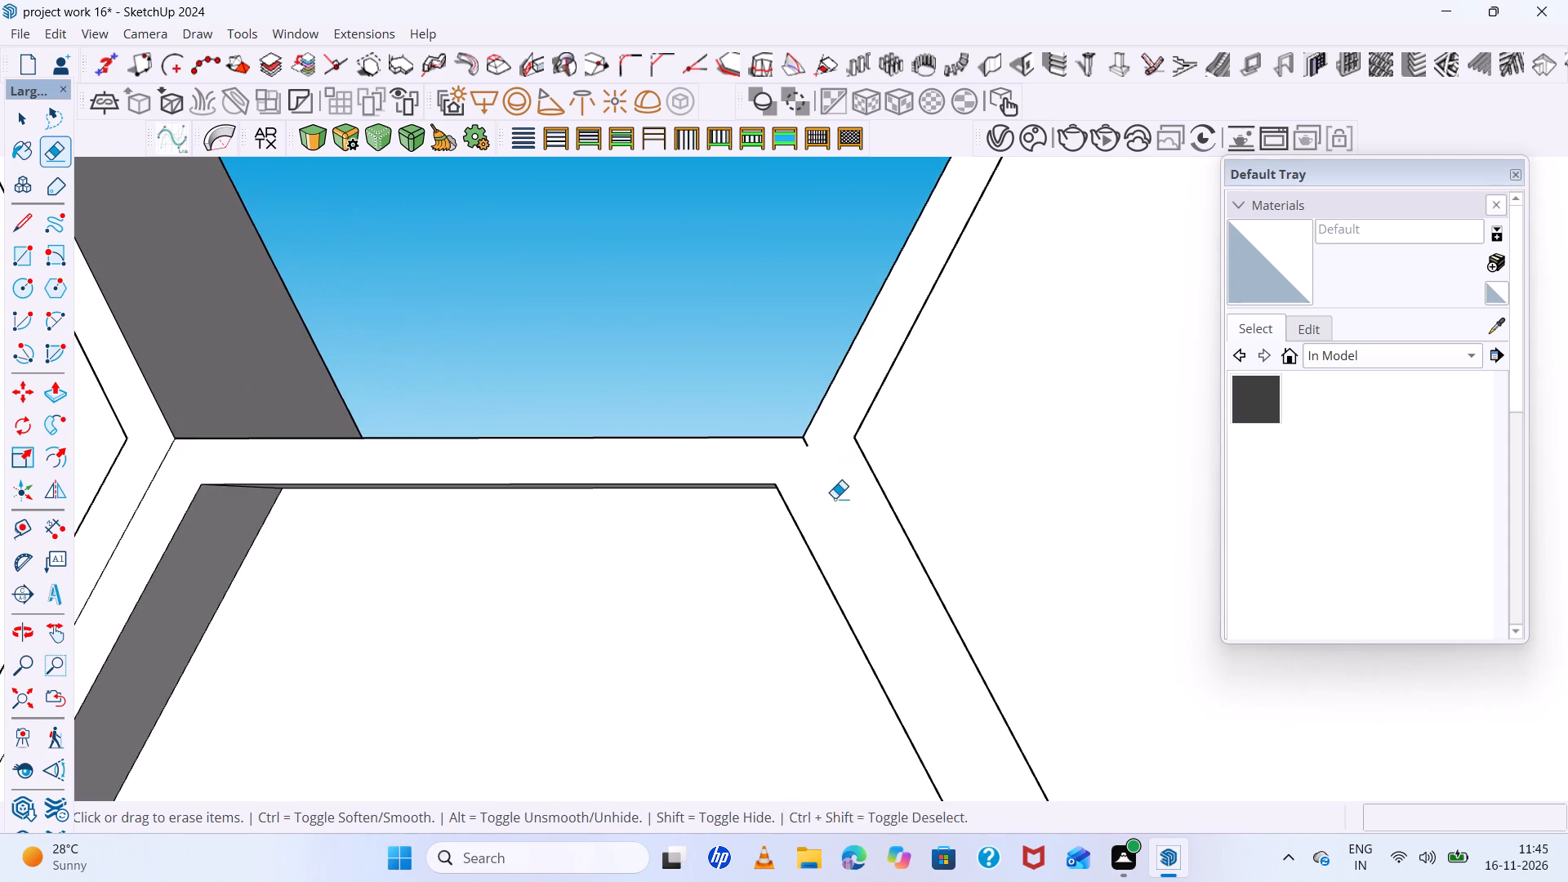
scroll(789, 449, down, 7)
scroll(801, 435, up, 20)
drag(783, 443, 686, 478)
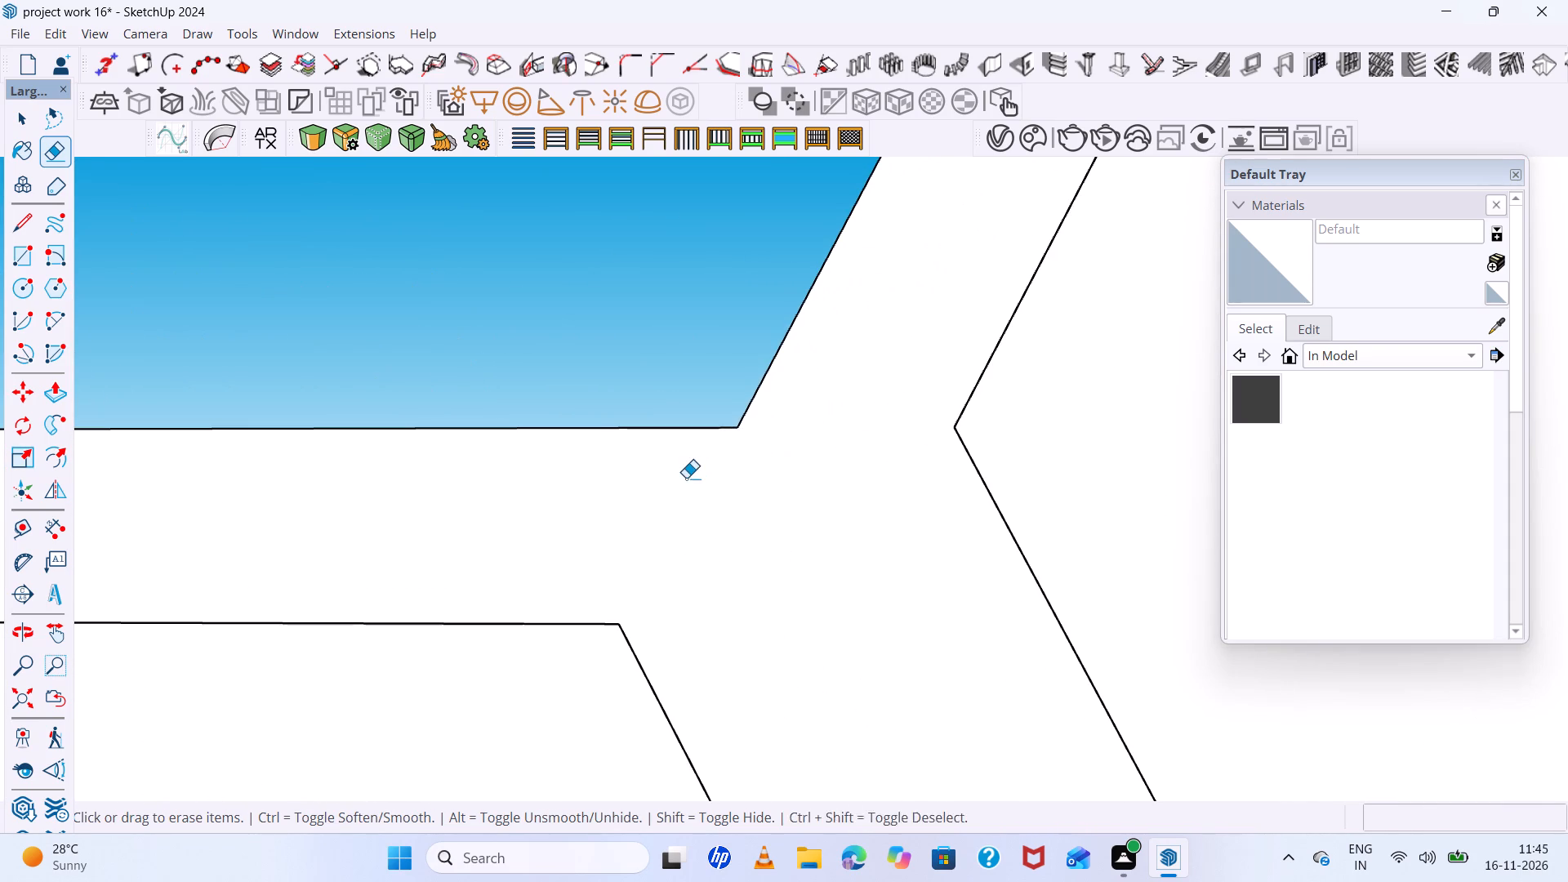
drag(686, 478, 697, 474)
scroll(682, 480, down, 20)
scroll(682, 480, down, 8)
scroll(893, 544, up, 8)
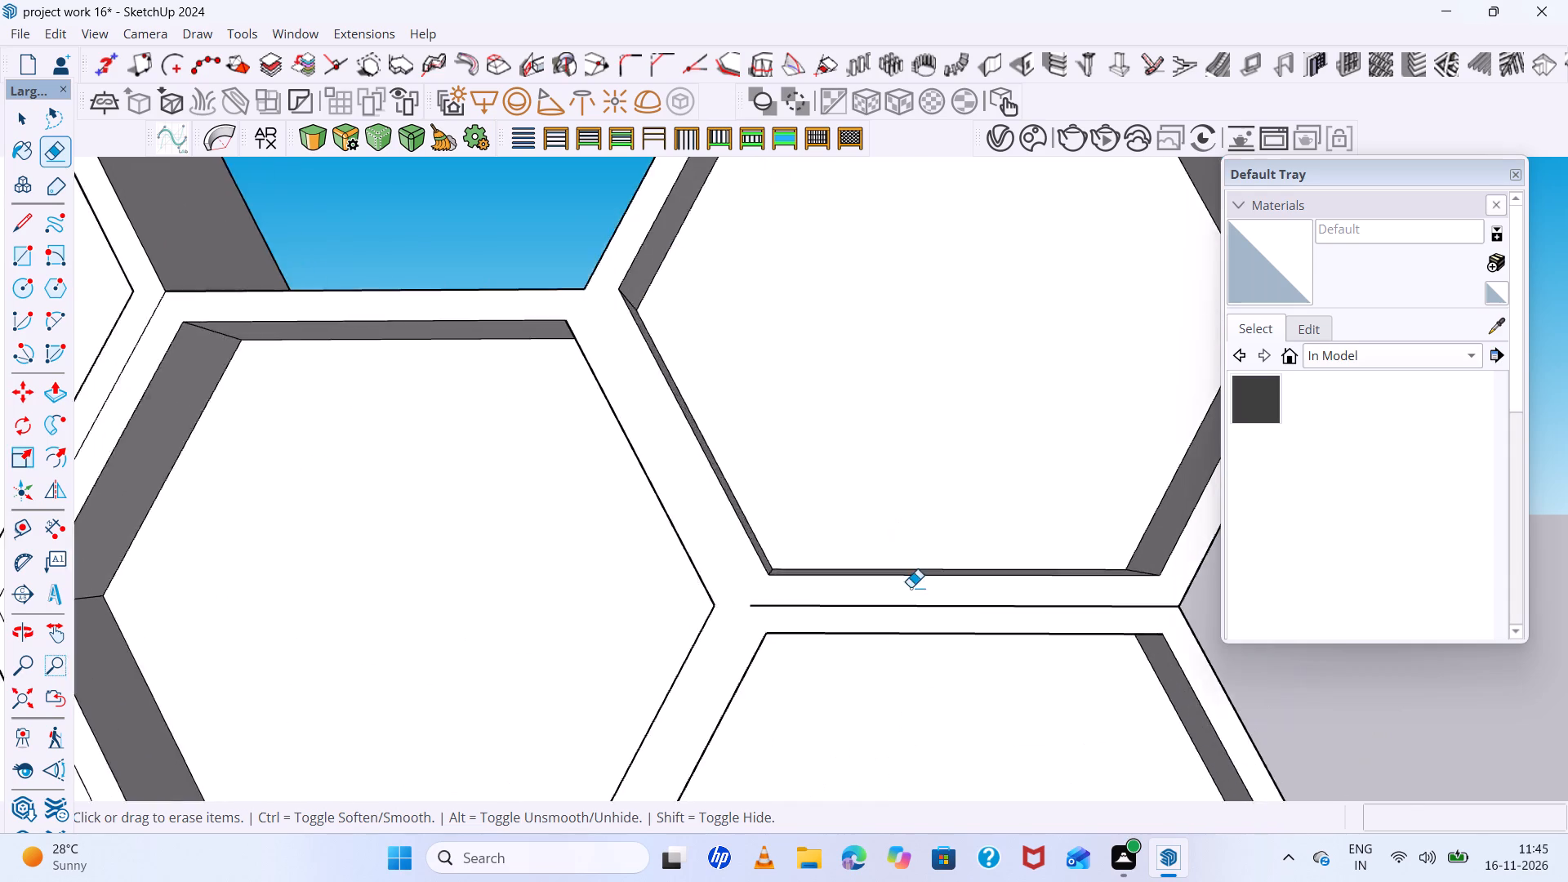
scroll(911, 587, up, 3)
drag(911, 599, 908, 630)
Erase the seam lines beneath the top two partial cells beside the wall panel and along the adjoining middle hexagons.
scroll(870, 565, down, 20)
scroll(506, 514, up, 6)
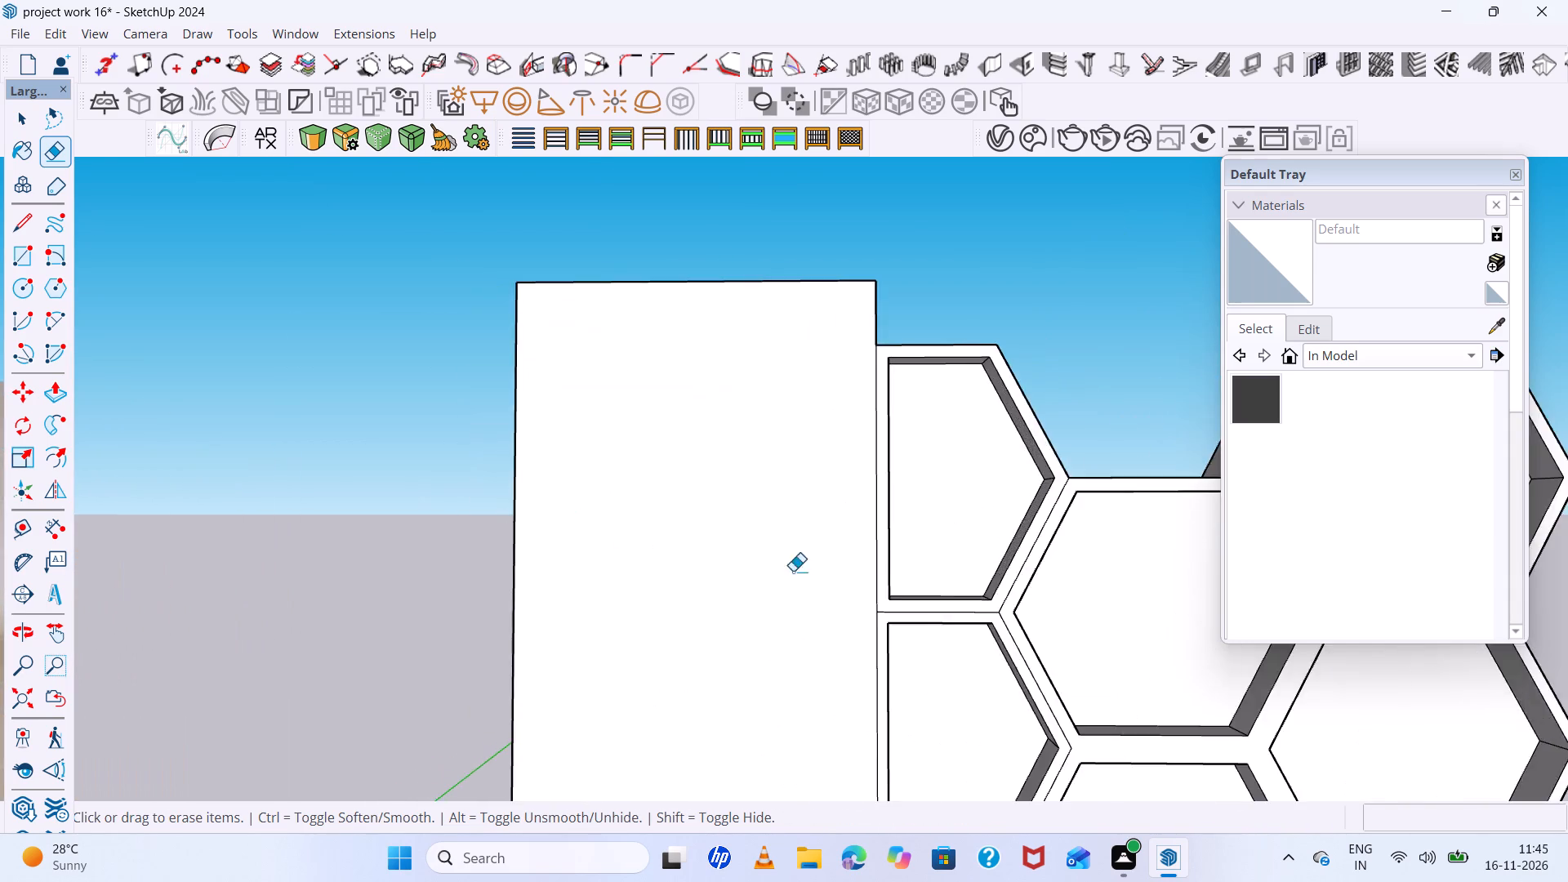
scroll(793, 571, up, 6)
drag(1047, 627, 1030, 633)
drag(1053, 613, 1030, 625)
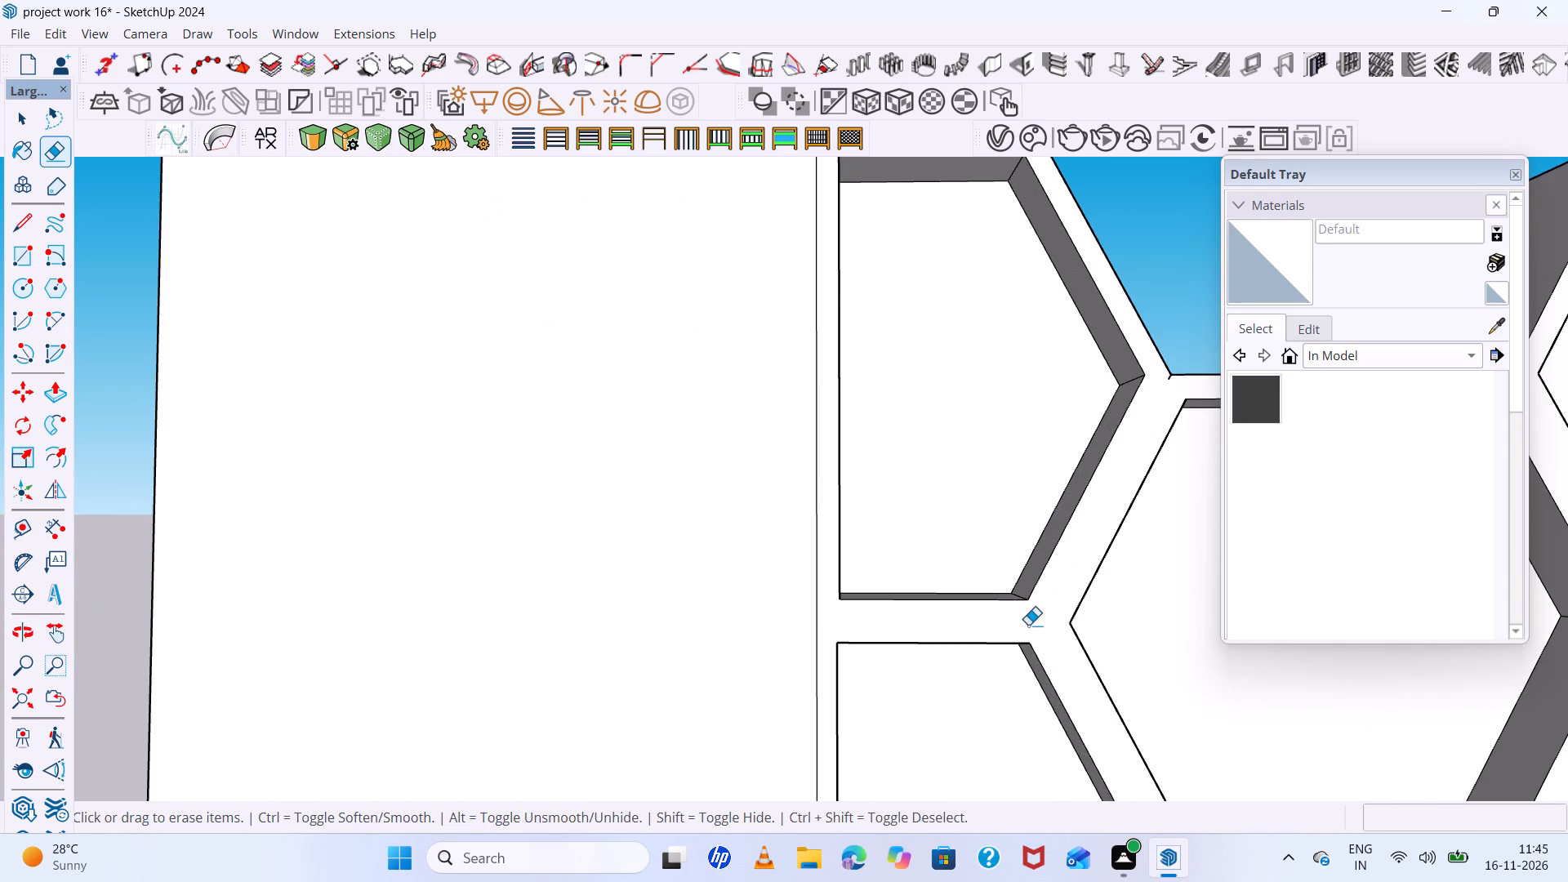
scroll(651, 443, down, 14)
scroll(742, 544, up, 7)
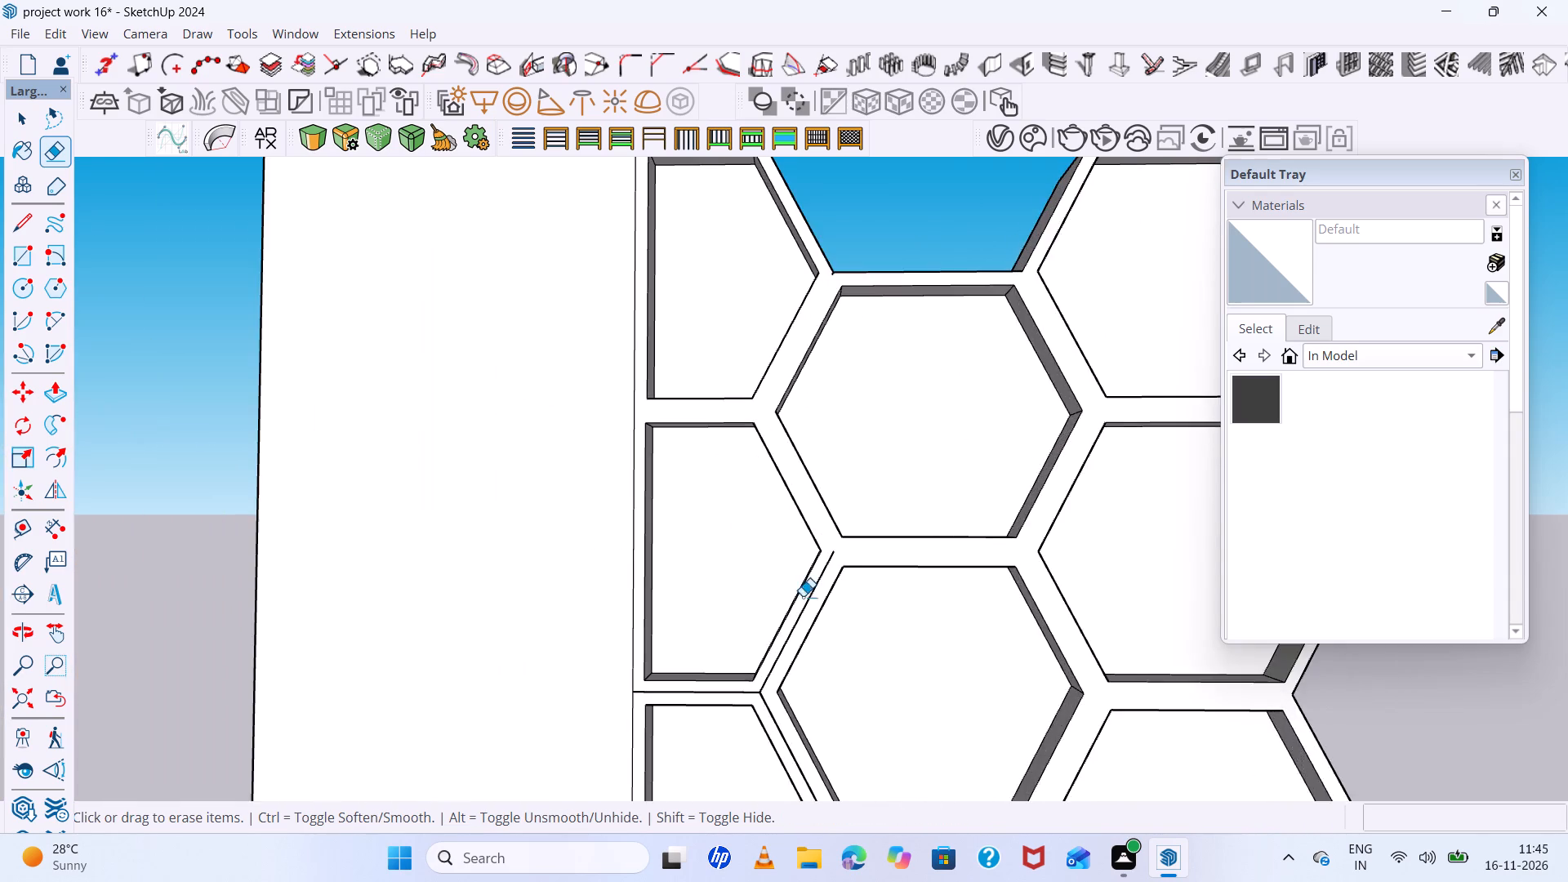
scroll(804, 628, up, 5)
click(730, 706)
click(748, 707)
drag(744, 693, 738, 699)
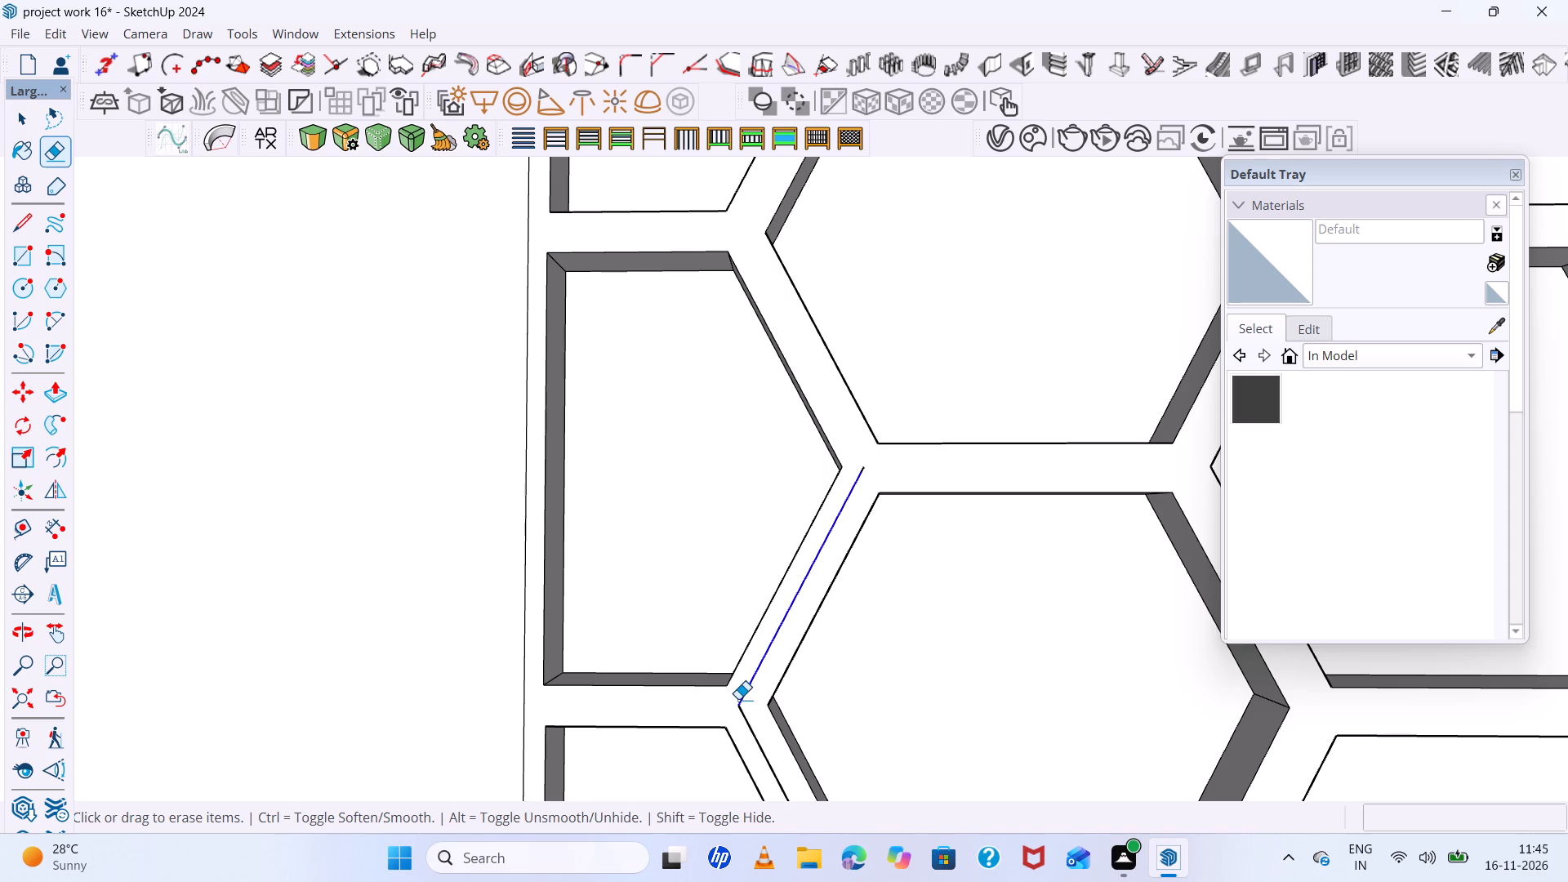
drag(738, 699, 734, 704)
click(742, 710)
Erase the remaining seam fragments between the partial cells and the middle column's hexagons.
scroll(699, 584, down, 8)
scroll(799, 519, up, 12)
drag(749, 518, 734, 549)
scroll(746, 497, down, 20)
scroll(746, 497, down, 11)
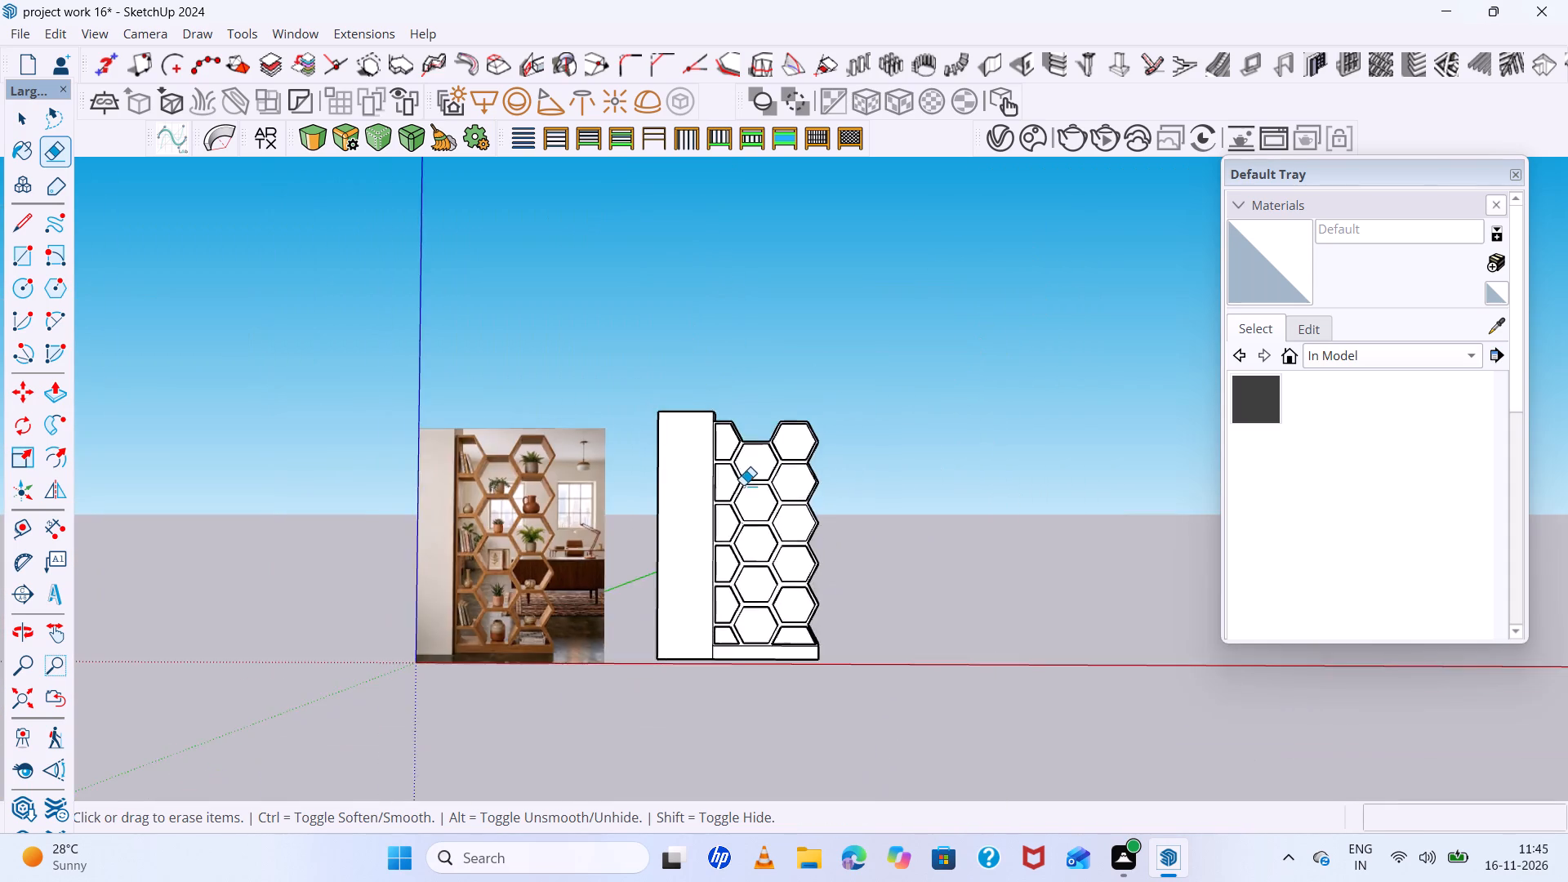
scroll(746, 514, up, 19)
scroll(729, 487, up, 5)
drag(724, 471, 716, 486)
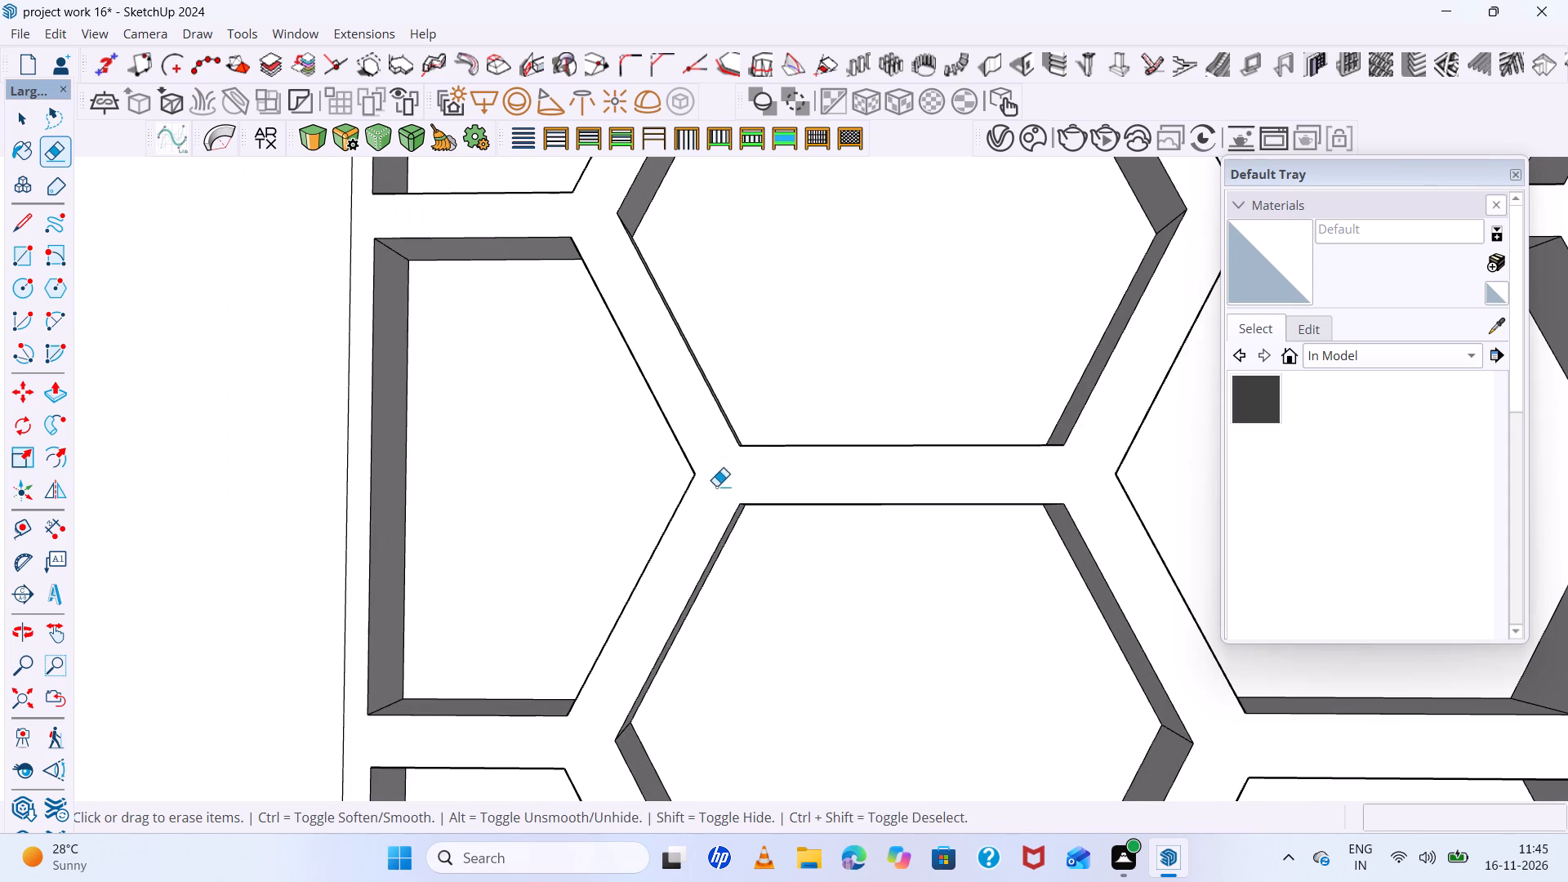
drag(716, 486, 712, 496)
Examine the cleaned honeycomb frames beside the reference picture from several angles.
scroll(737, 456, down, 20)
scroll(737, 456, down, 4)
scroll(767, 576, up, 7)
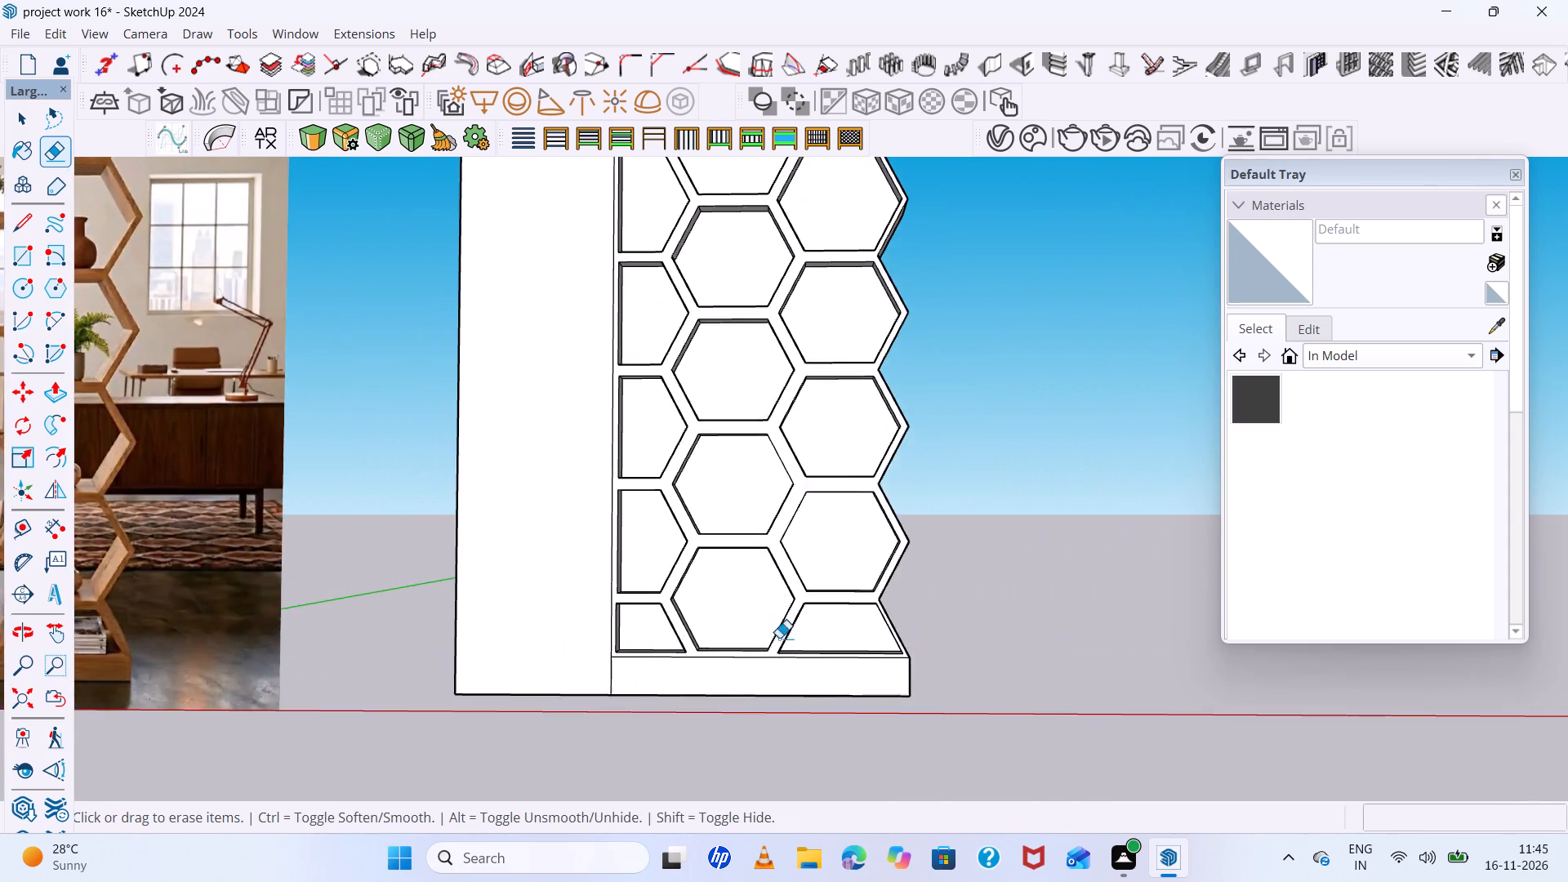
scroll(784, 655, down, 5)
middle_drag(784, 655, 886, 584)
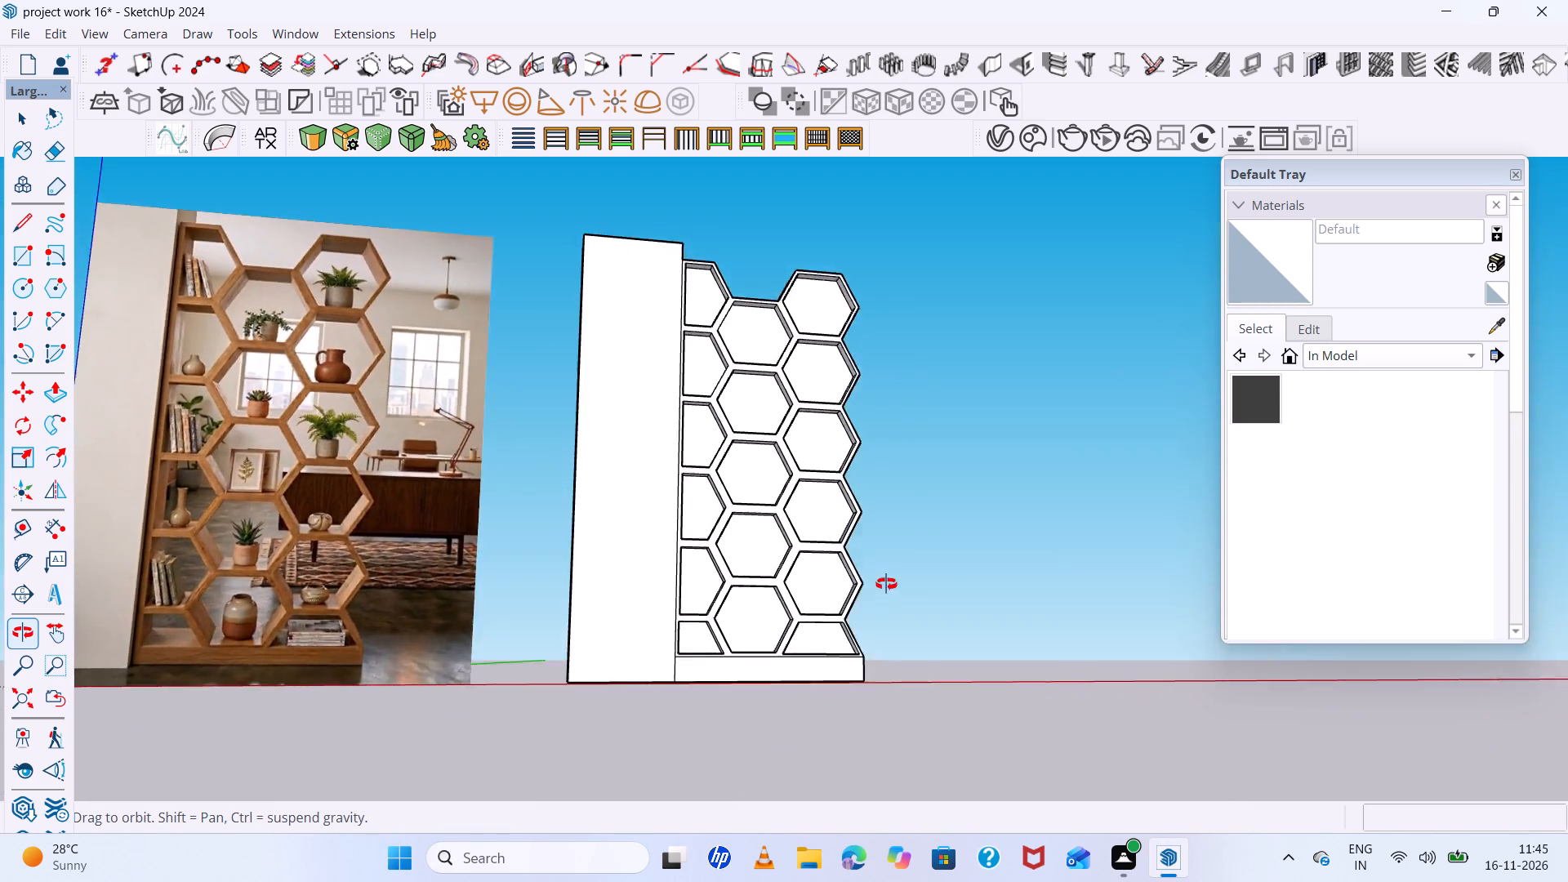
middle_drag(886, 584, 703, 651)
scroll(794, 393, up, 1)
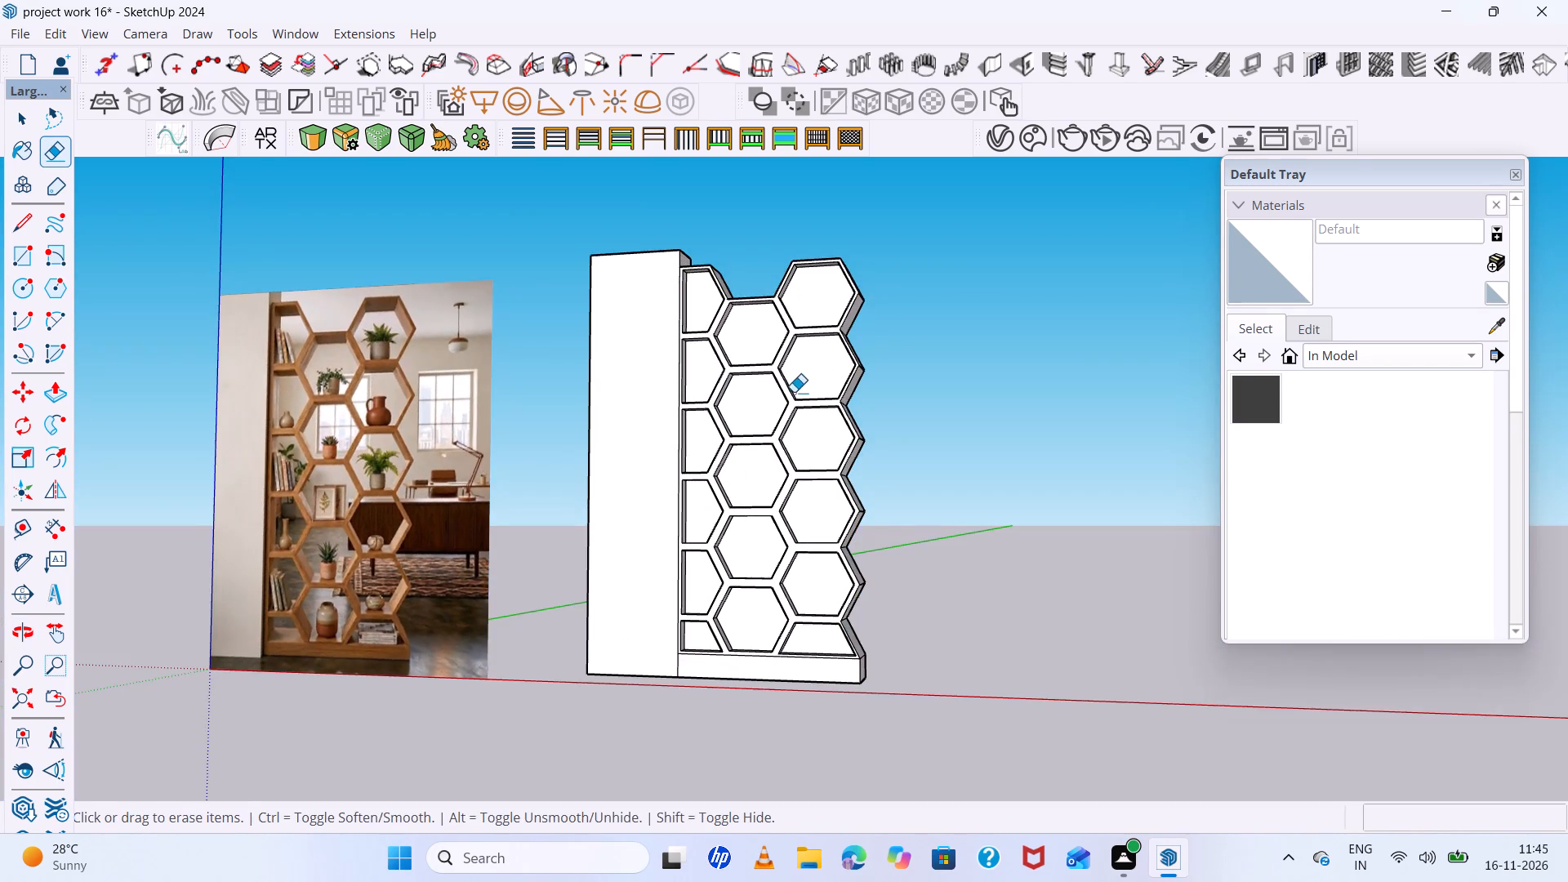
scroll(794, 392, down, 7)
middle_drag(810, 445, 891, 642)
scroll(766, 293, up, 12)
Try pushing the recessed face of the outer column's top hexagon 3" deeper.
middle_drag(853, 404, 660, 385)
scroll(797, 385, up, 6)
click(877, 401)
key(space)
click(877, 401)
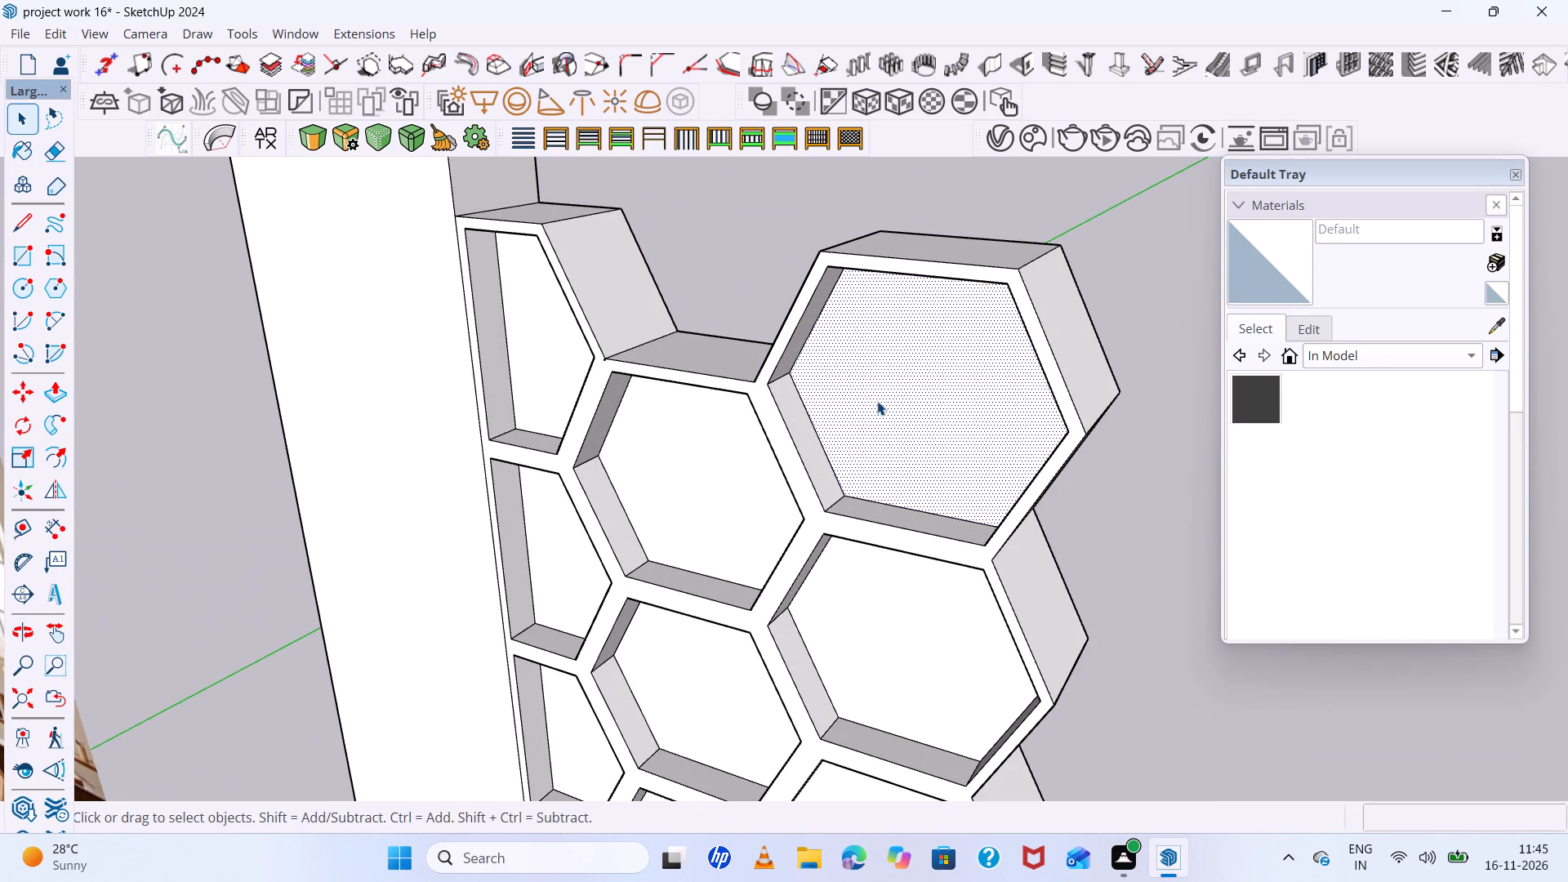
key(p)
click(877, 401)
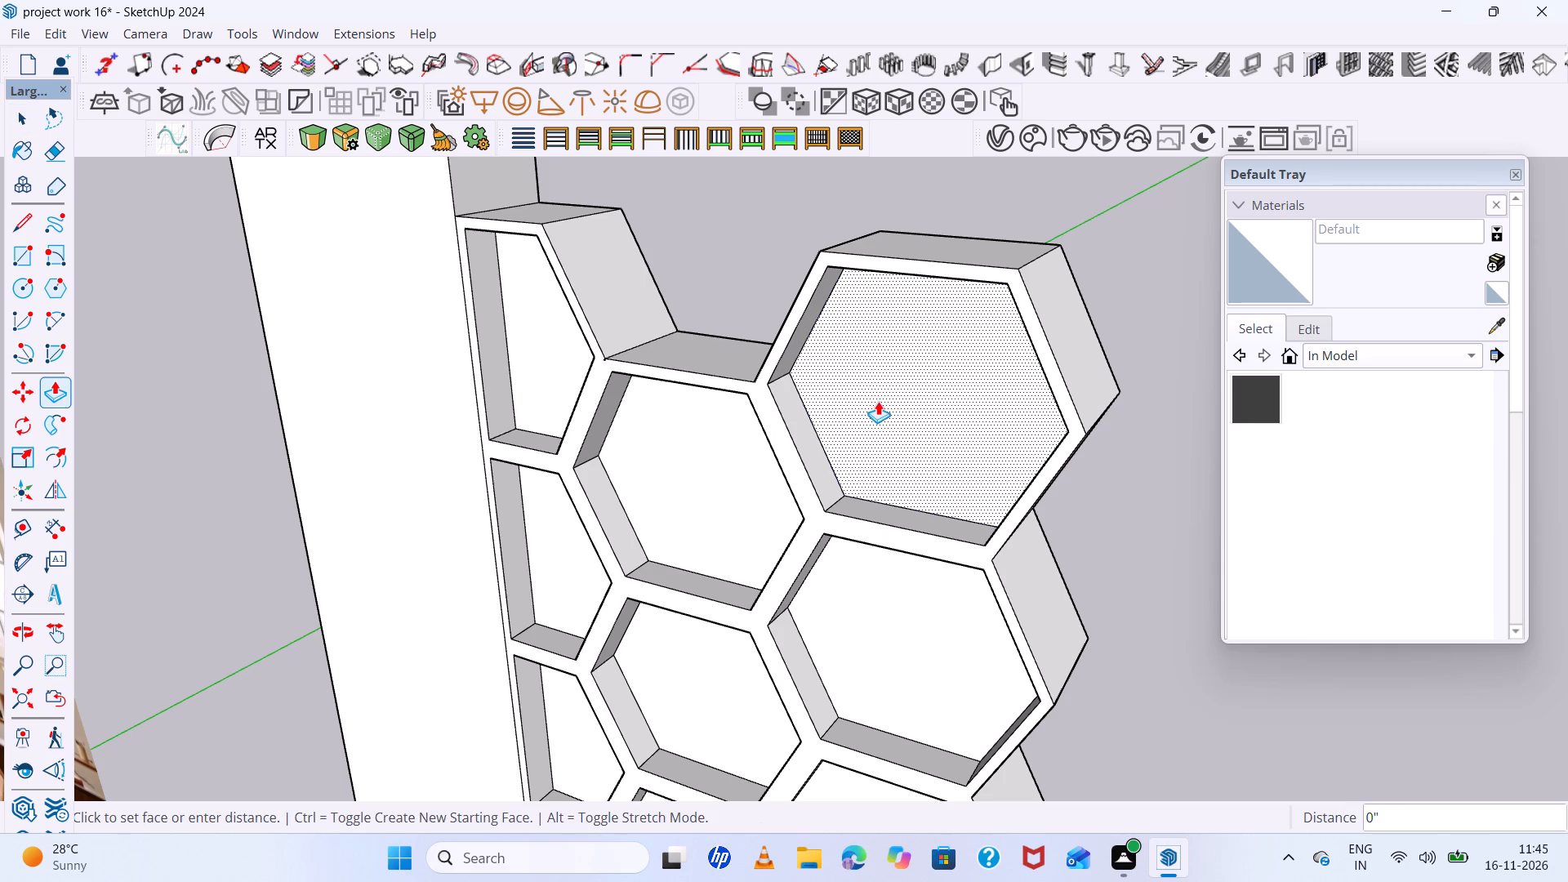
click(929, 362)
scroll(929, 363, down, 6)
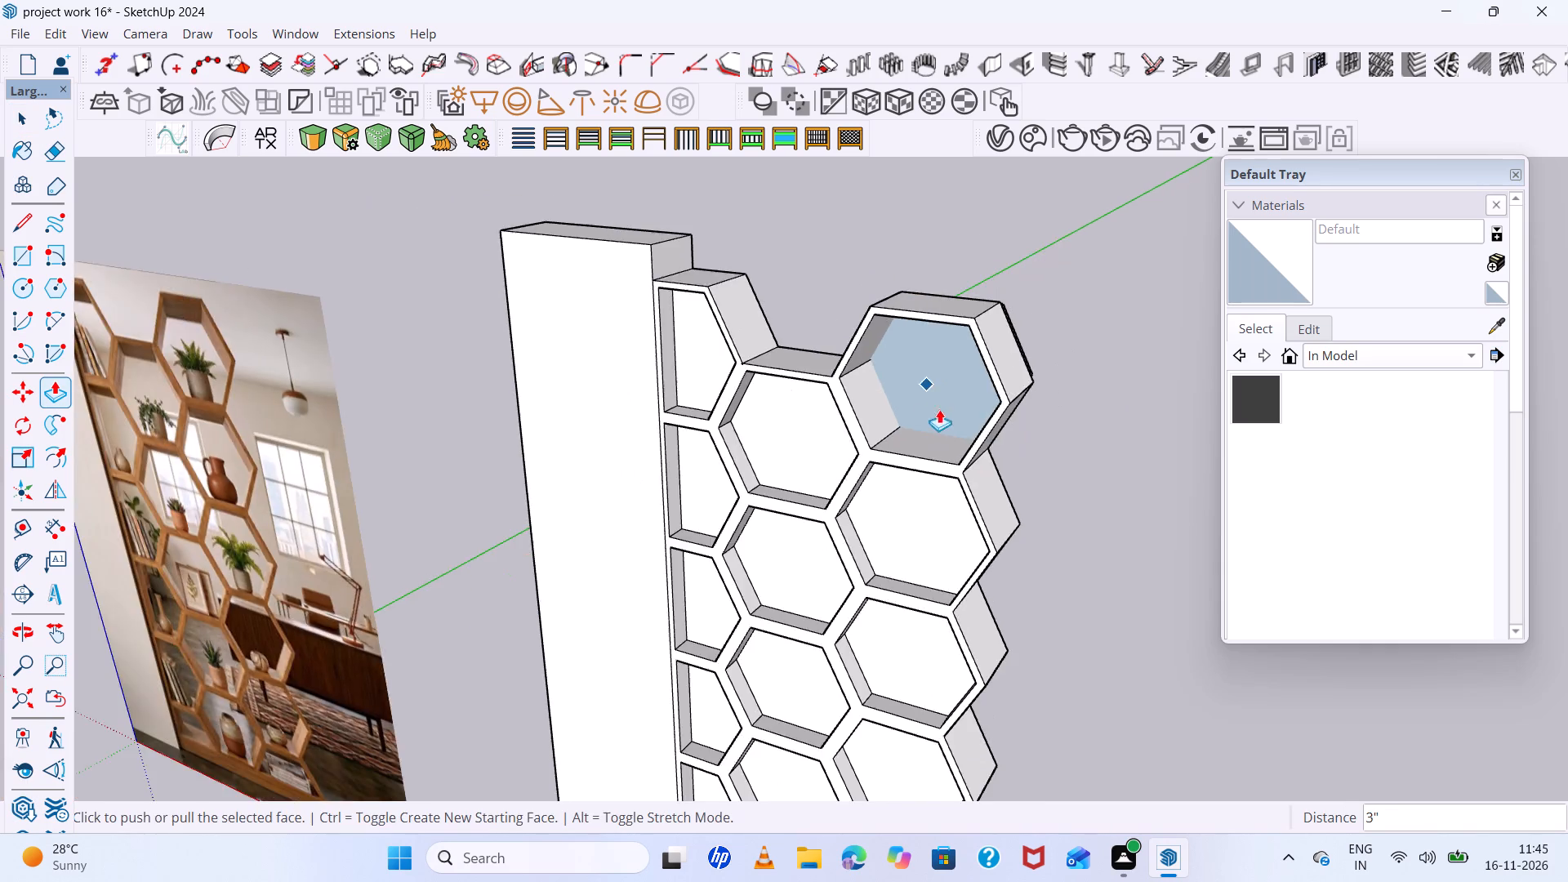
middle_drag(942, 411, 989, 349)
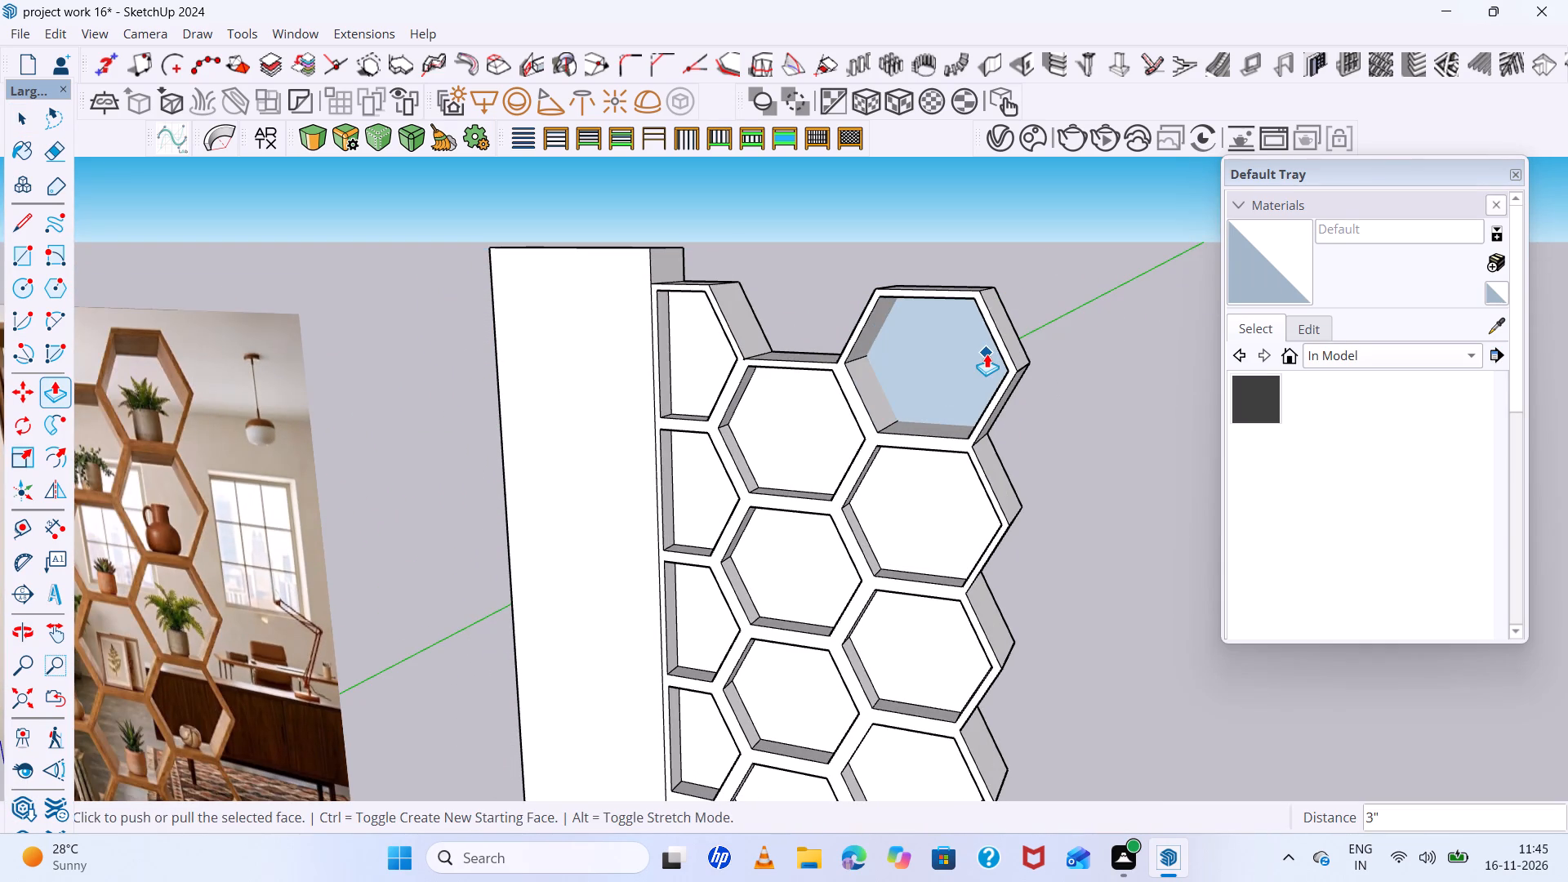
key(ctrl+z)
Cut the recessed face out of the outer column's top hexagon.
key(space)
click(958, 363)
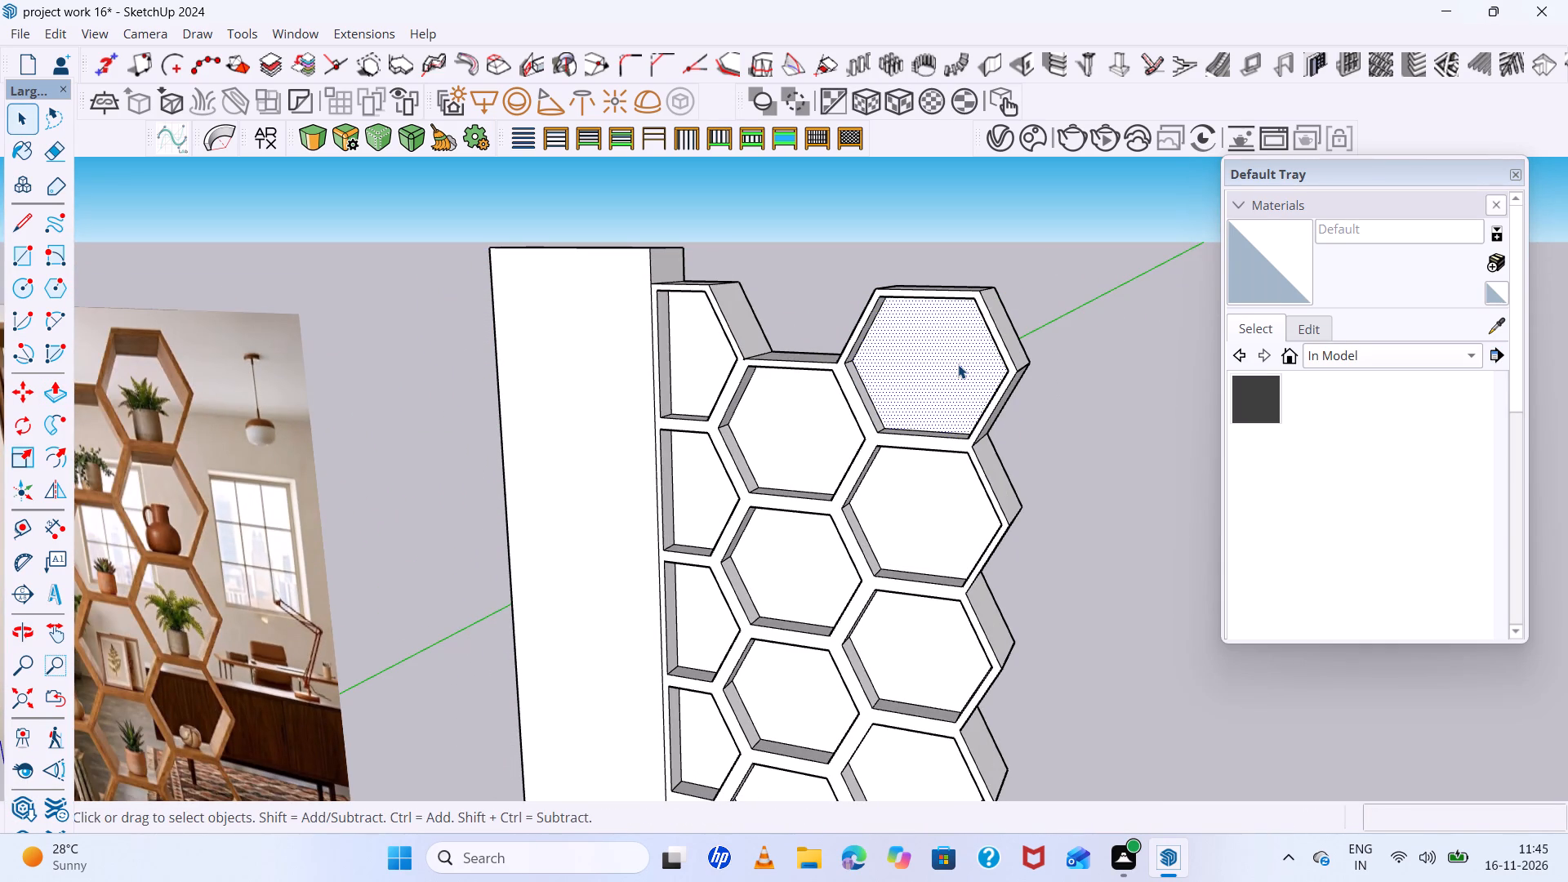
key(ctrl+x)
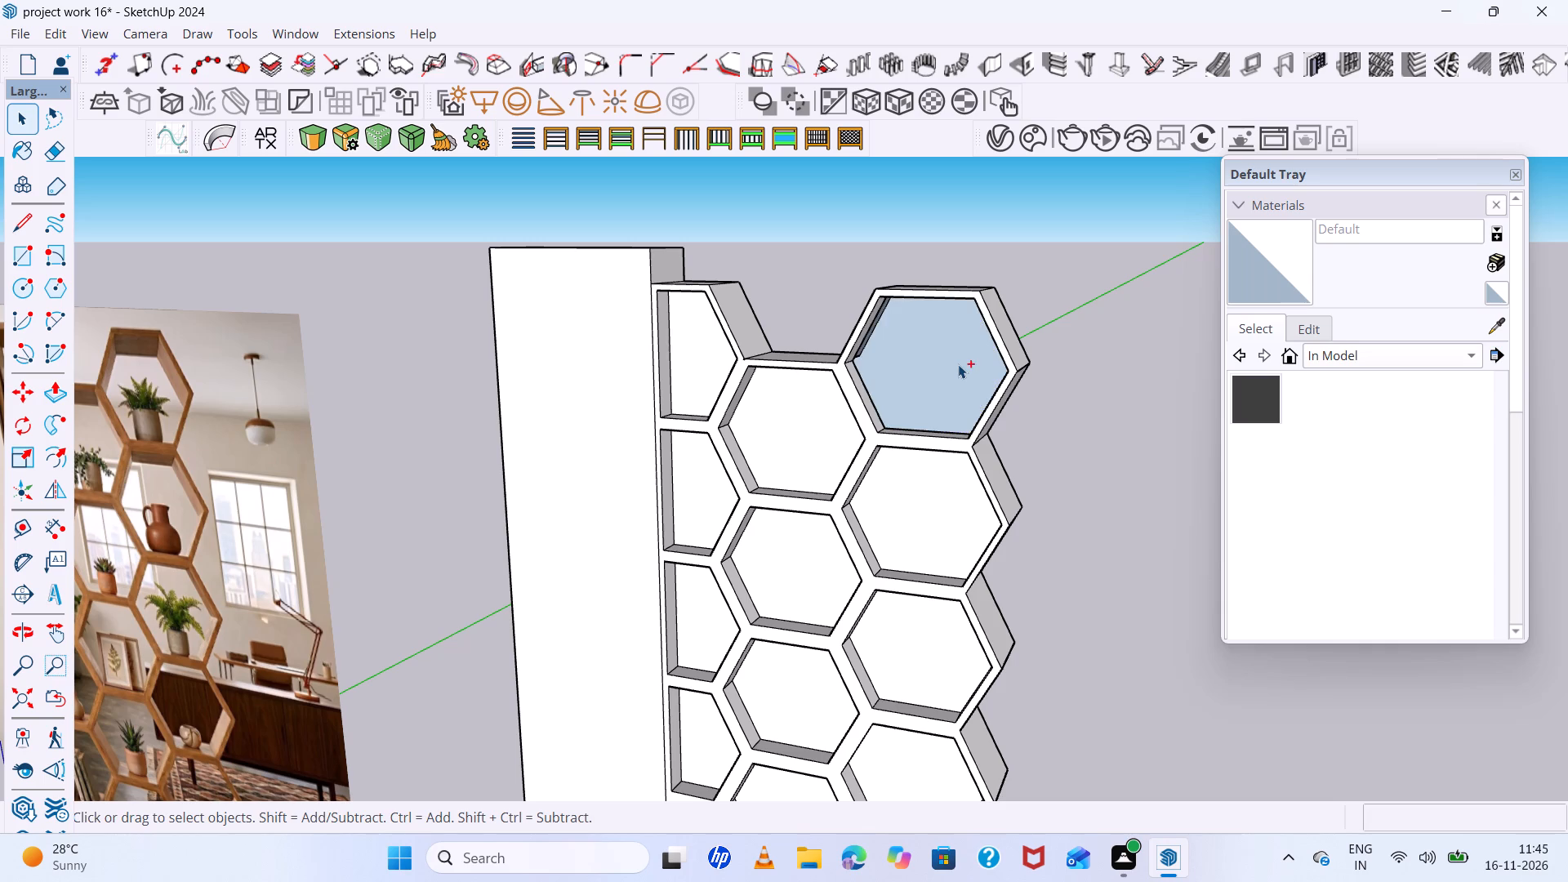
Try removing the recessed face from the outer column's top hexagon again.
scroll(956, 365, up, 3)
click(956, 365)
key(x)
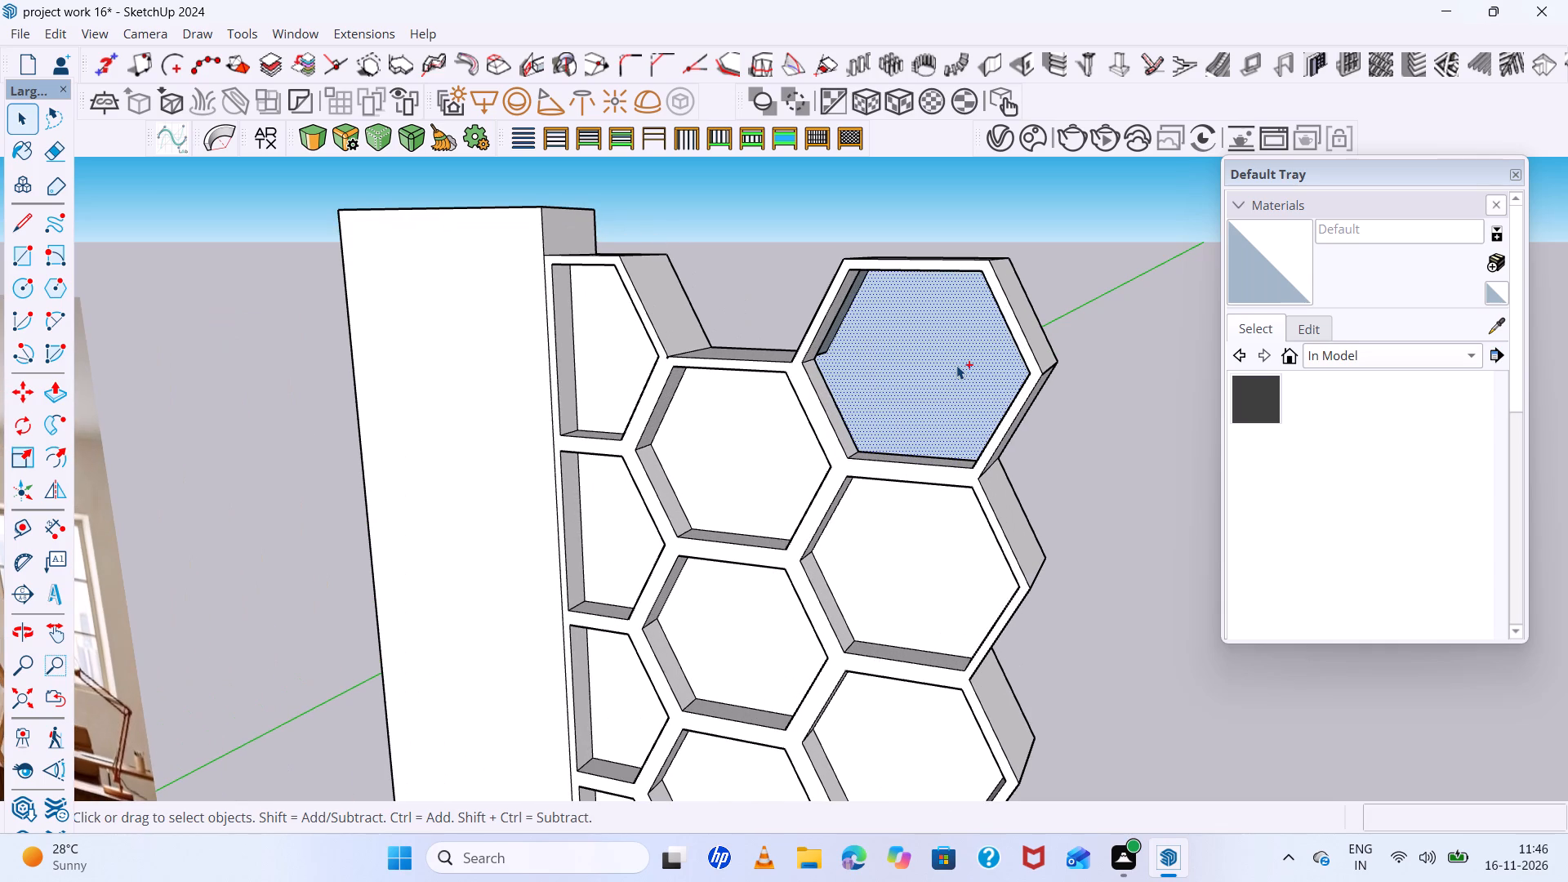
Undo the face removal, seam erasing and cell recessing, back to the flat honeycomb panel with offset outlines in every cell.
key(ctrl+z)
key(ctrl+z)
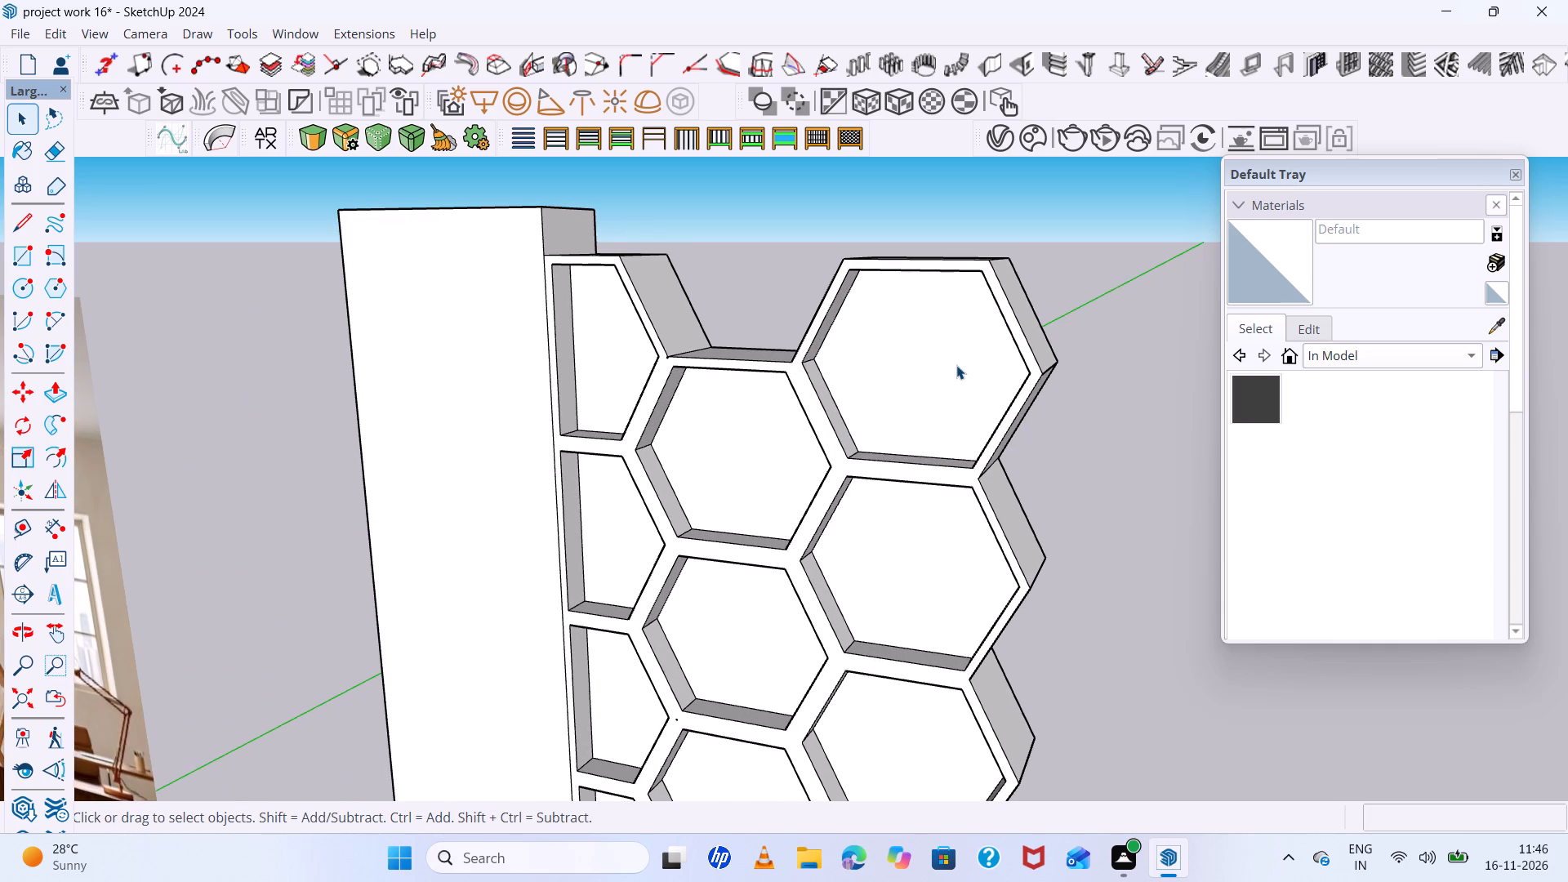
key(ctrl+z)
key(ctrl+z)
key(ctrl+z)
key(ctrl+z)
key(ctrl+z)
key(ctrl+z)
key(ctrl+z)
key(ctrl+z)
key(ctrl+z)
key(ctrl+z)
key(ctrl+z)
key(ctrl+z)
key(ctrl+z)
key(ctrl+z)
key(ctrl+z)
key(ctrl+z)
key(ctrl+z)
key(ctrl+z)
key(ctrl+z)
key(ctrl+z)
key(ctrl+z)
key(ctrl+z)
key(ctrl+z)
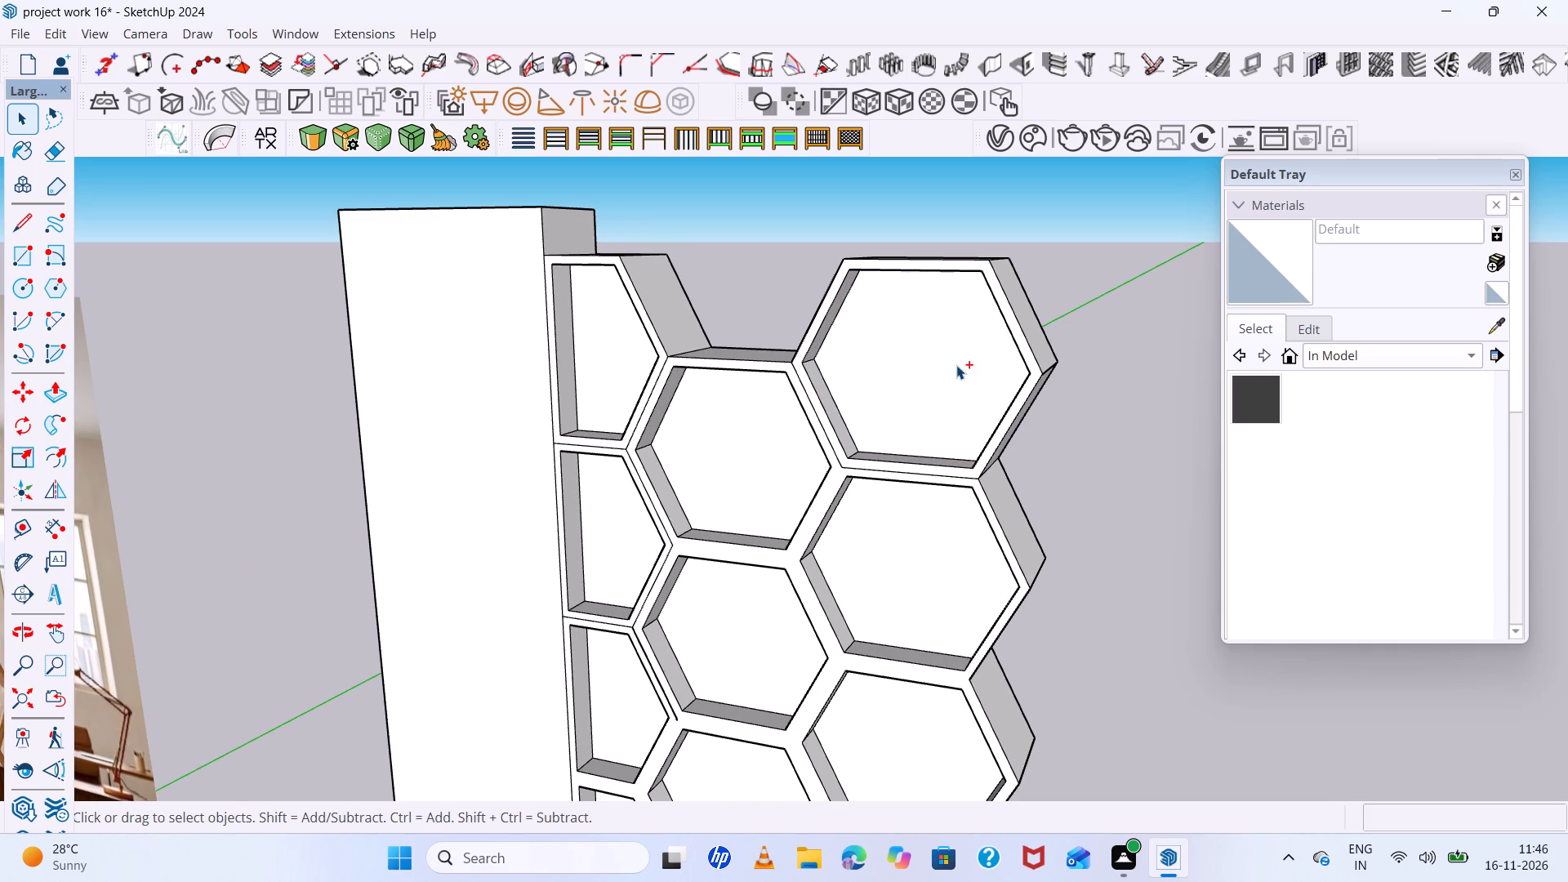
key(ctrl+z)
key(ctrl+z)
key(ctrl+z)
key(ctrl+z)
key(ctrl+z)
key(ctrl+z)
key(ctrl+z)
key(ctrl+z)
key(ctrl+z)
key(ctrl+z)
key(ctrl+z)
key(ctrl+z)
key(ctrl+z)
key(ctrl+z)
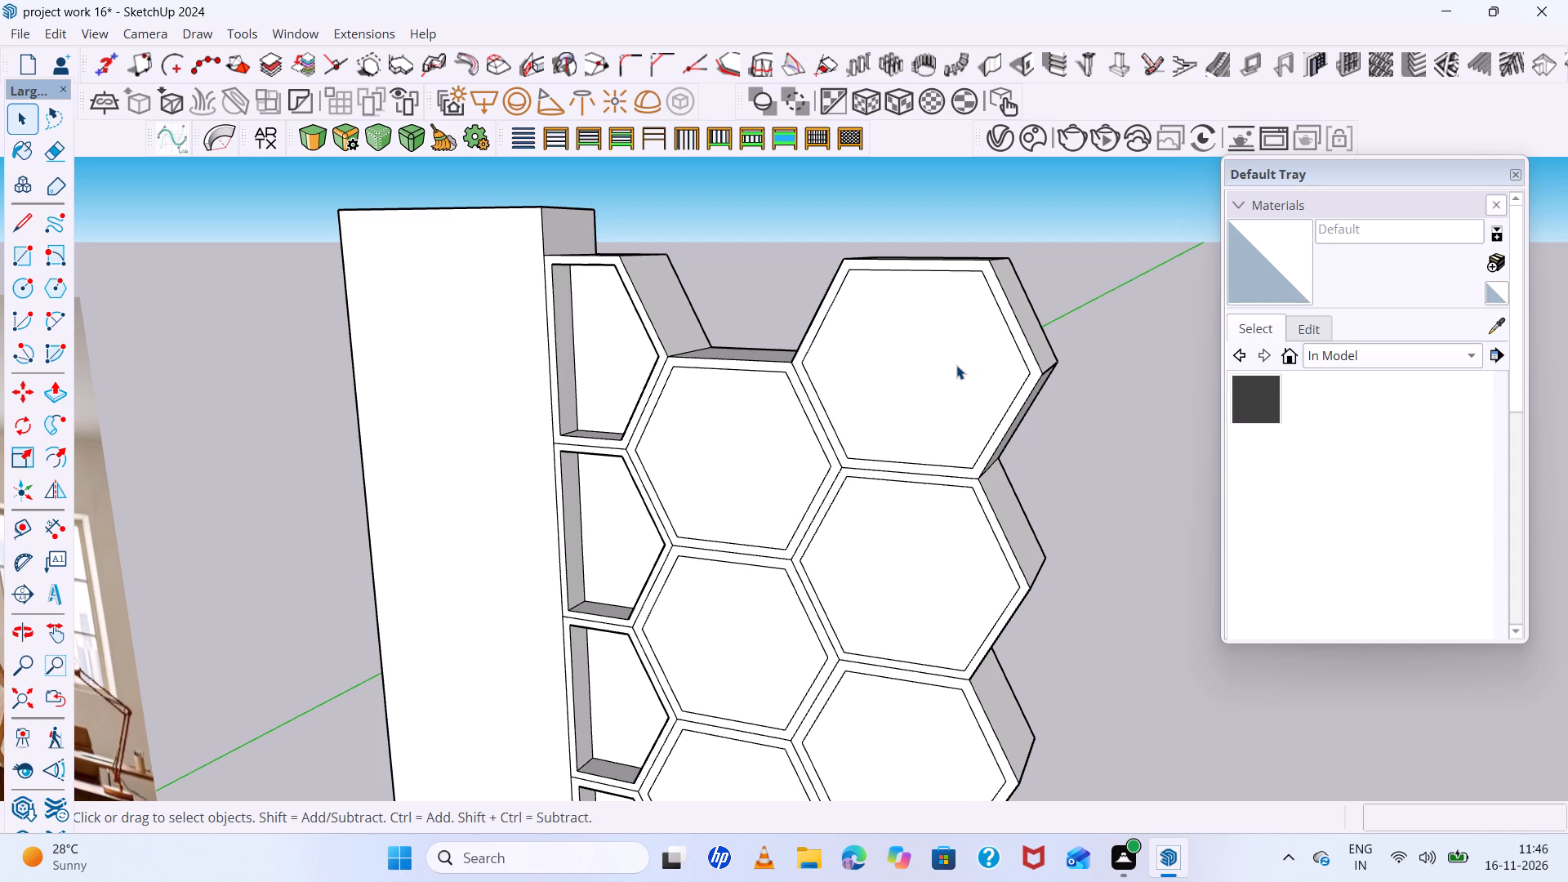
key(ctrl+z)
key(ctrl+z)
key(ctrl+z)
scroll(956, 365, down, 3)
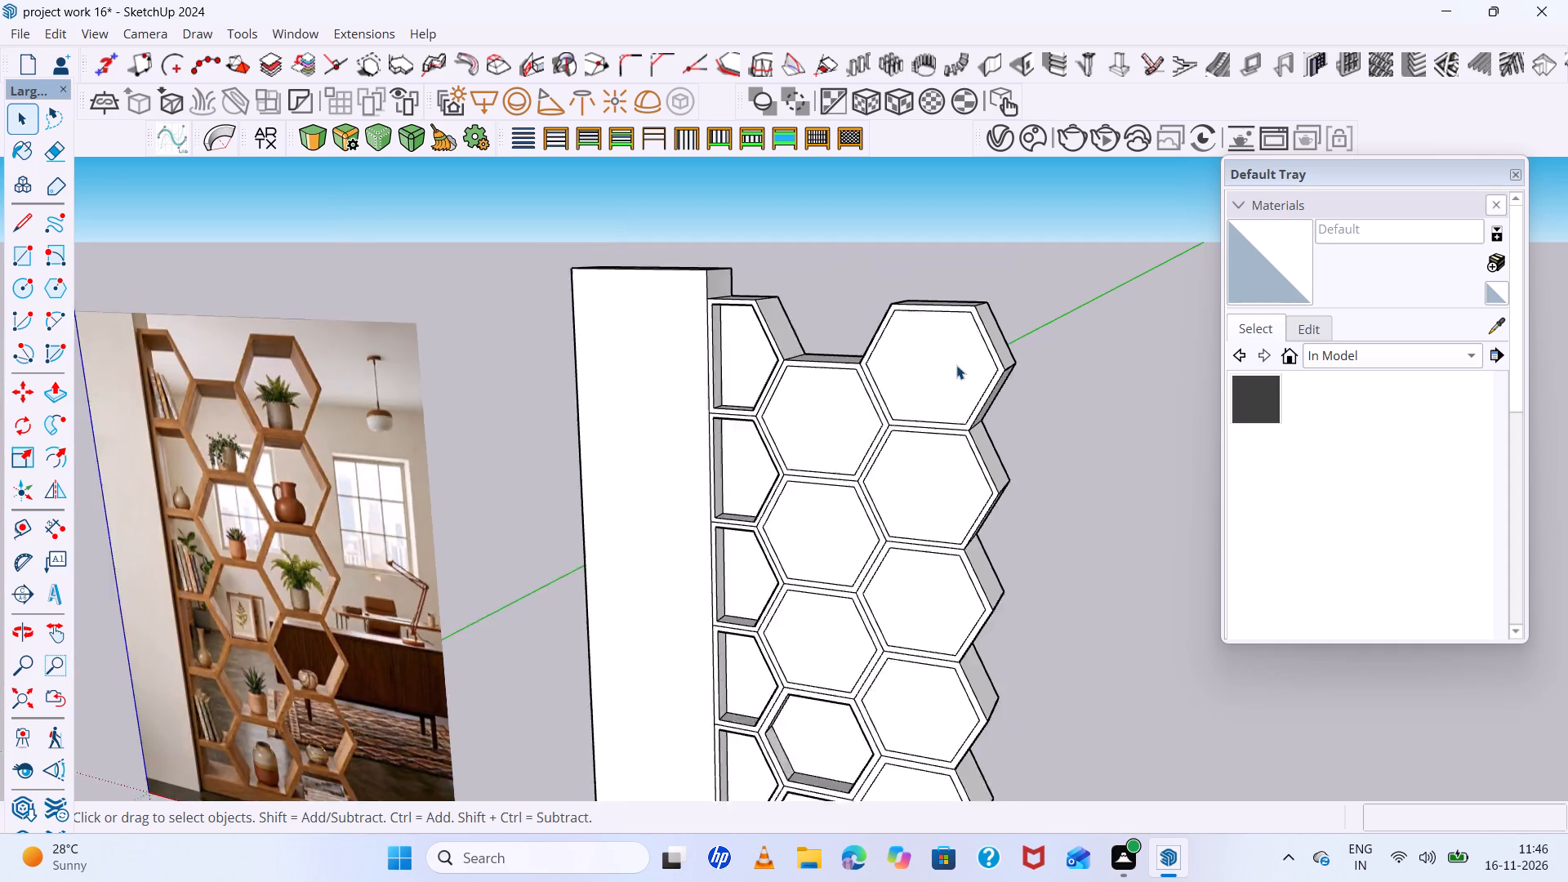
scroll(956, 365, down, 9)
key(ctrl+z)
key(ctrl+z)
key(ctrl+z)
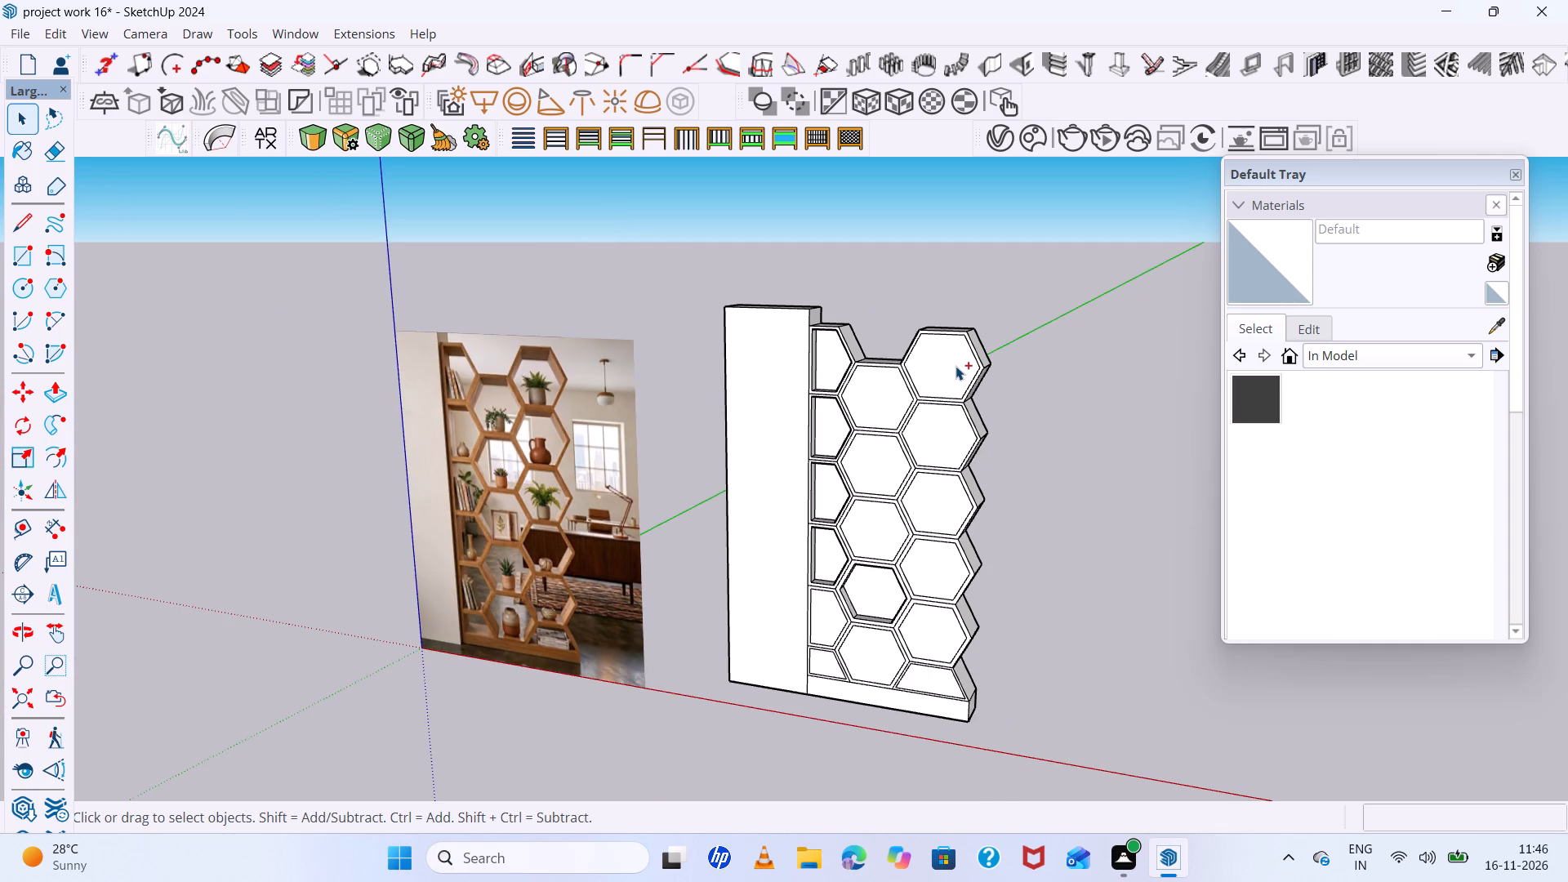
key(ctrl+z)
key(ctrl+z)
key(ctrl+z)
key(ctrl+z)
key(ctrl+z)
Push the inner face of the top partial cell beside the tall panel through to the shelf's back edge.
scroll(863, 350, up, 6)
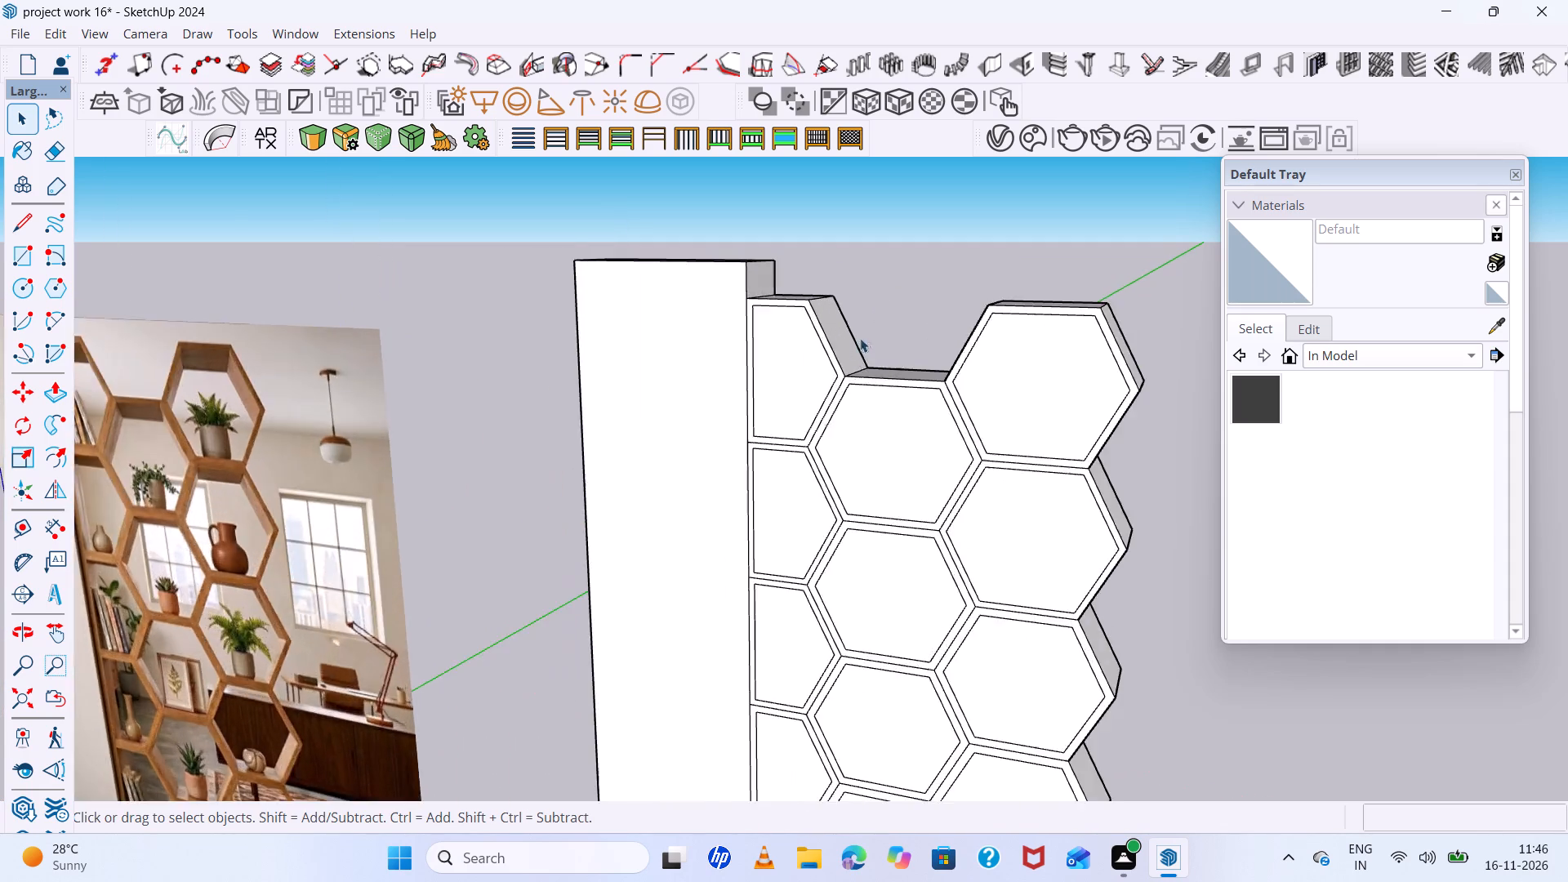
scroll(860, 338, up, 6)
scroll(787, 326, down, 1)
middle_drag(768, 352, 681, 492)
scroll(759, 359, up, 7)
key(space)
double_click(804, 337)
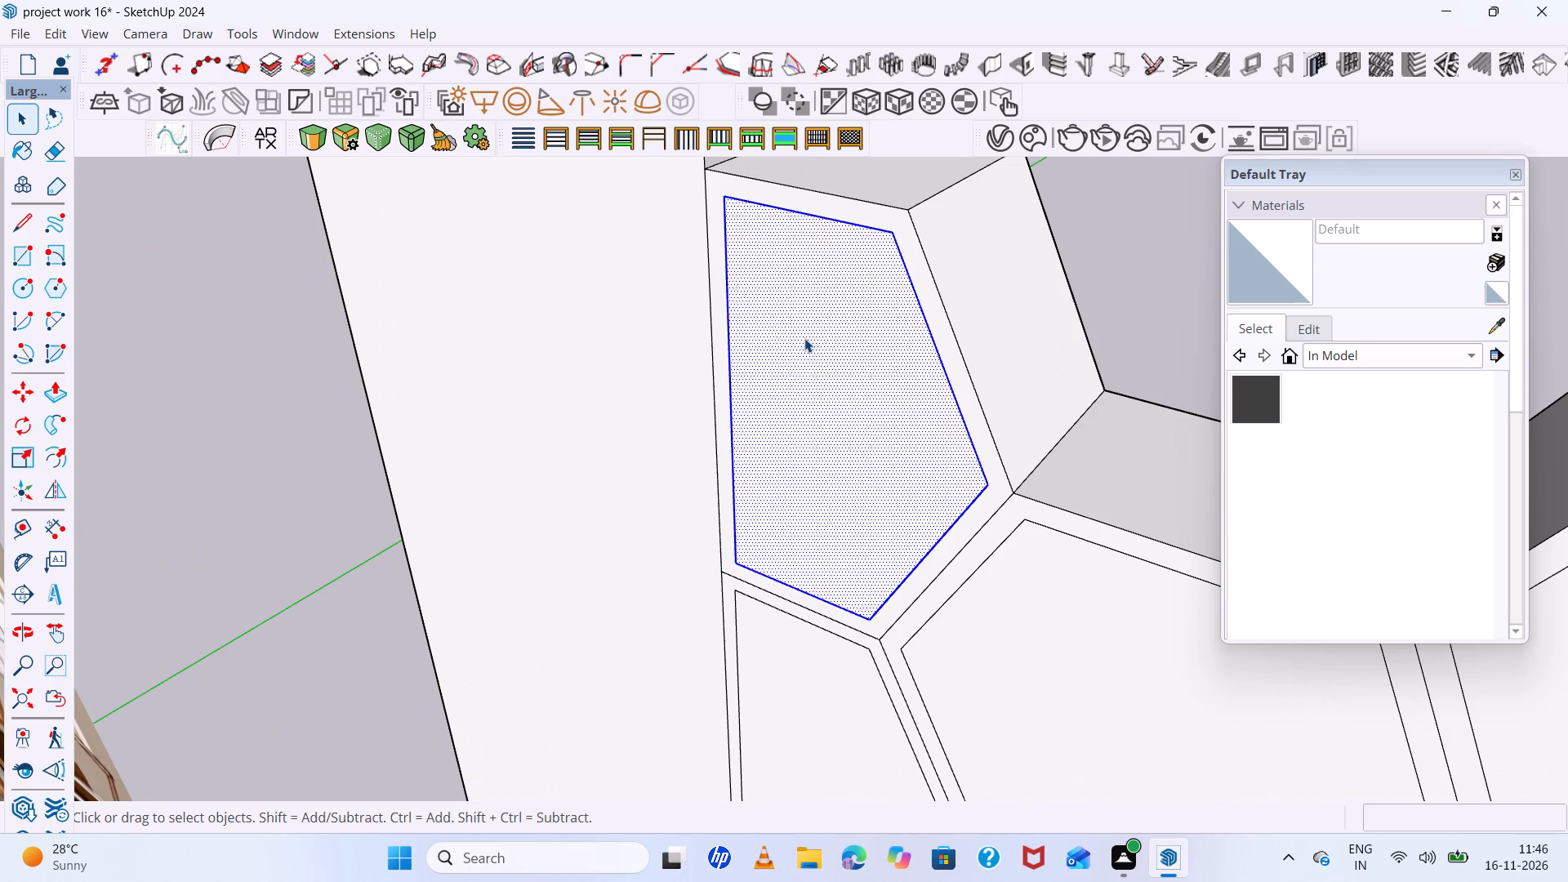
click(804, 339)
key(p)
click(805, 344)
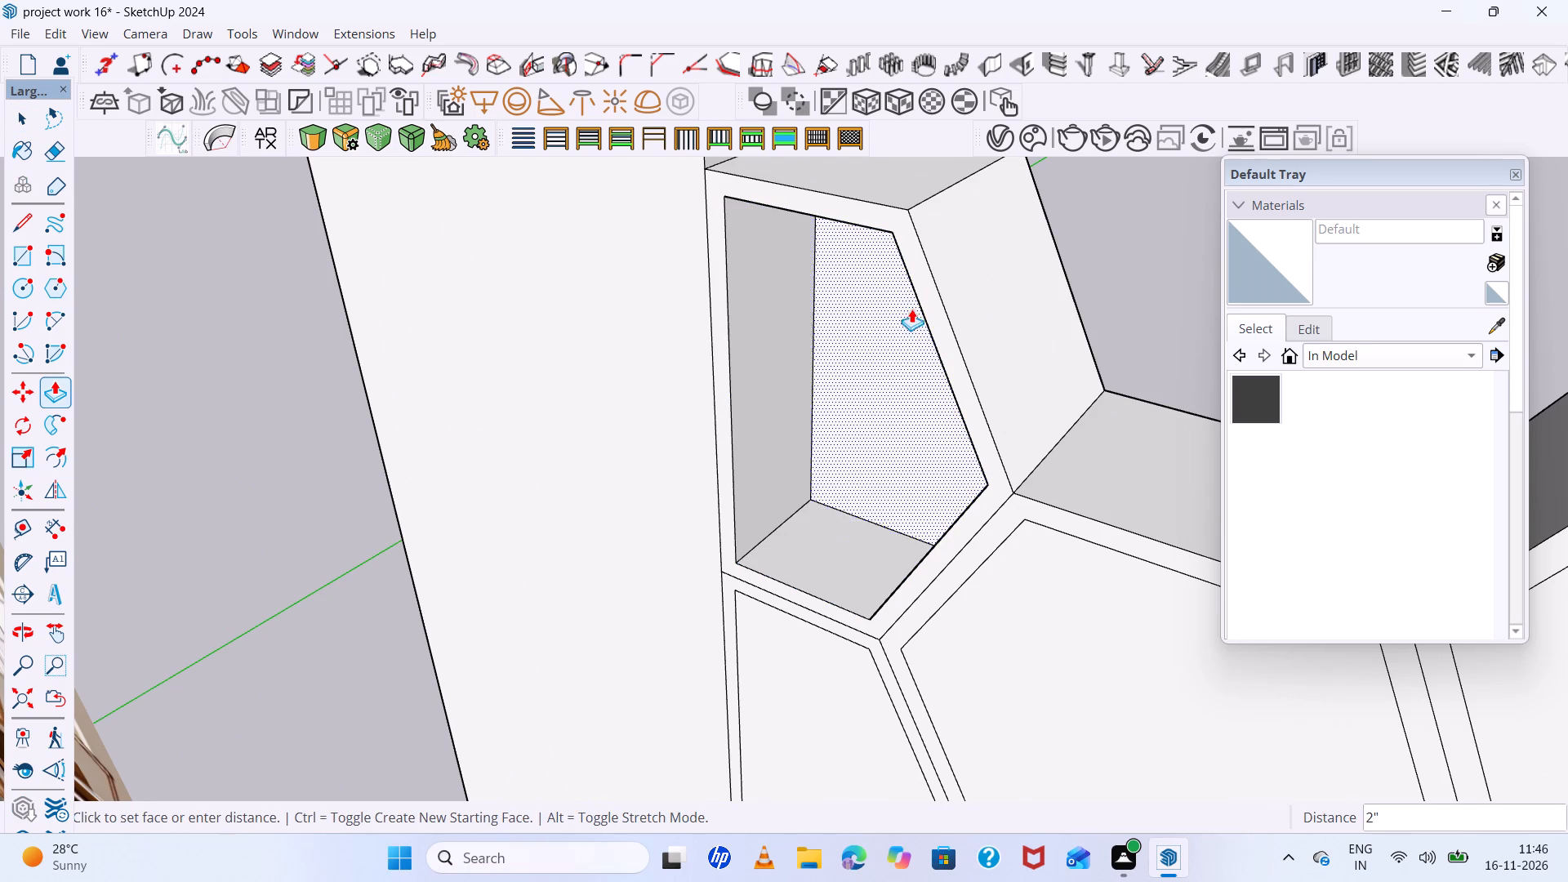
click(1069, 283)
Repeat the push-through on the second partial cell and the top two hexagons of the middle and outer columns.
scroll(827, 344, down, 6)
middle_drag(915, 442, 1102, 273)
double_click(1000, 470)
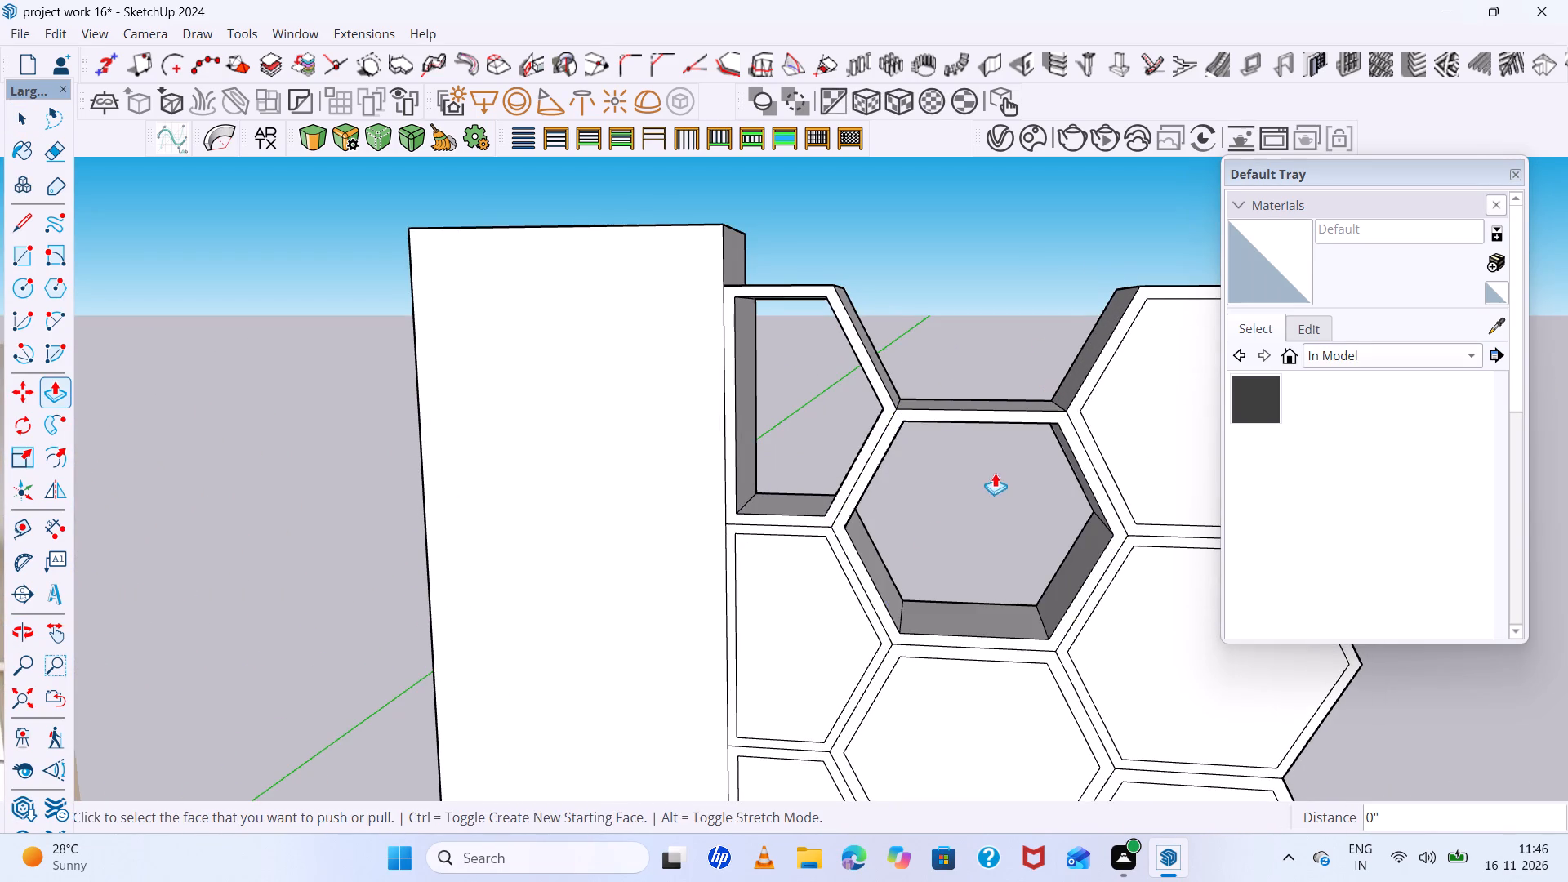
double_click(822, 642)
scroll(703, 486, down, 7)
scroll(846, 626, up, 6)
double_click(849, 619)
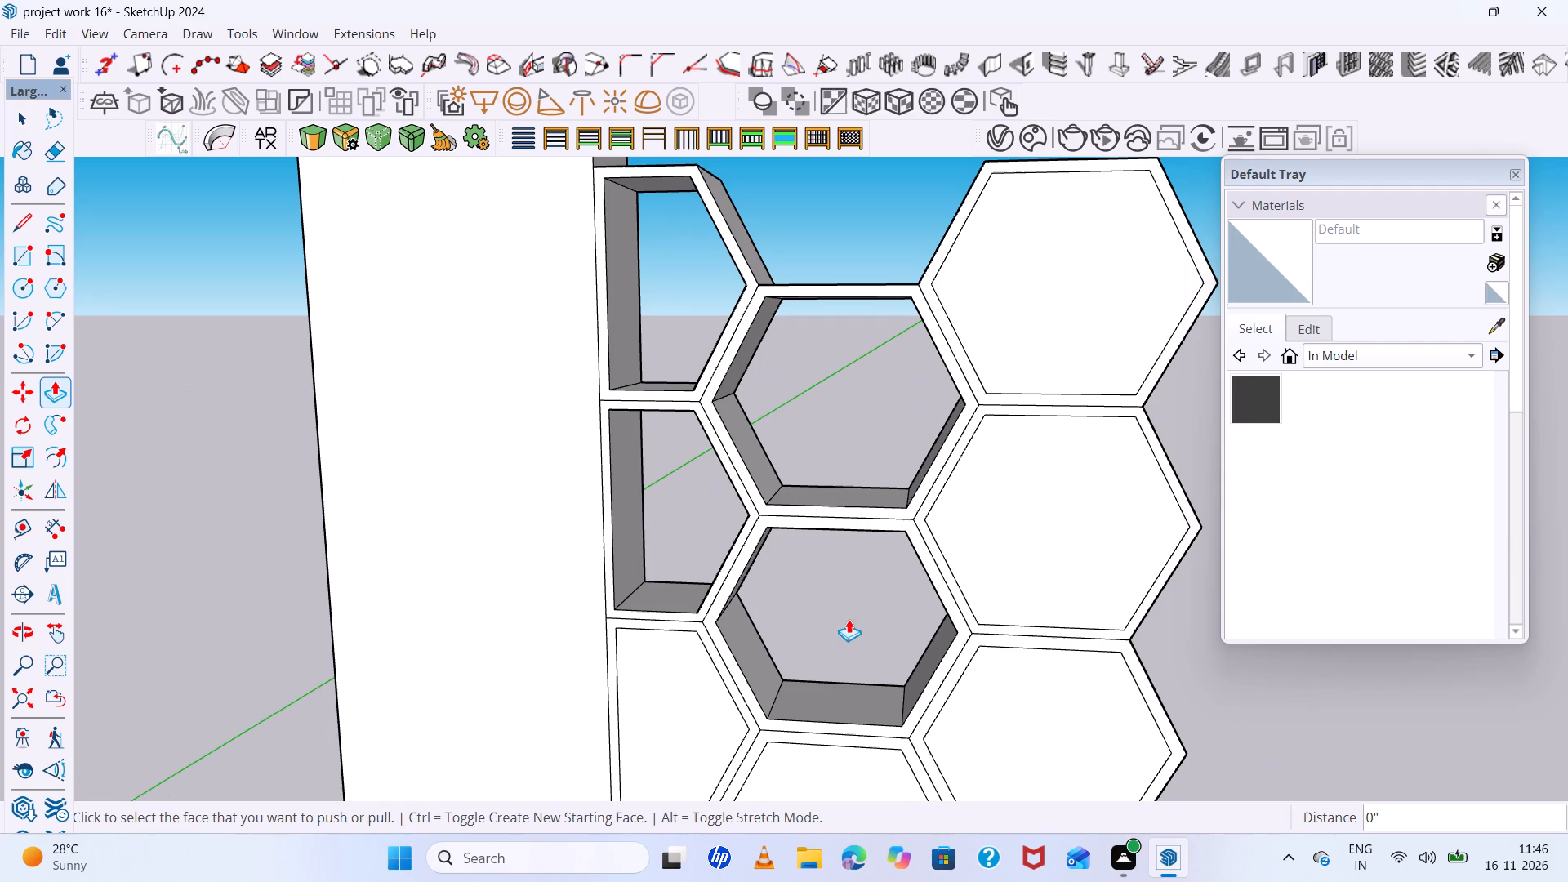
double_click(1004, 537)
double_click(1044, 292)
Push through the third and fourth cells of the partial, middle and outer columns by the same depth.
scroll(926, 332, down, 2)
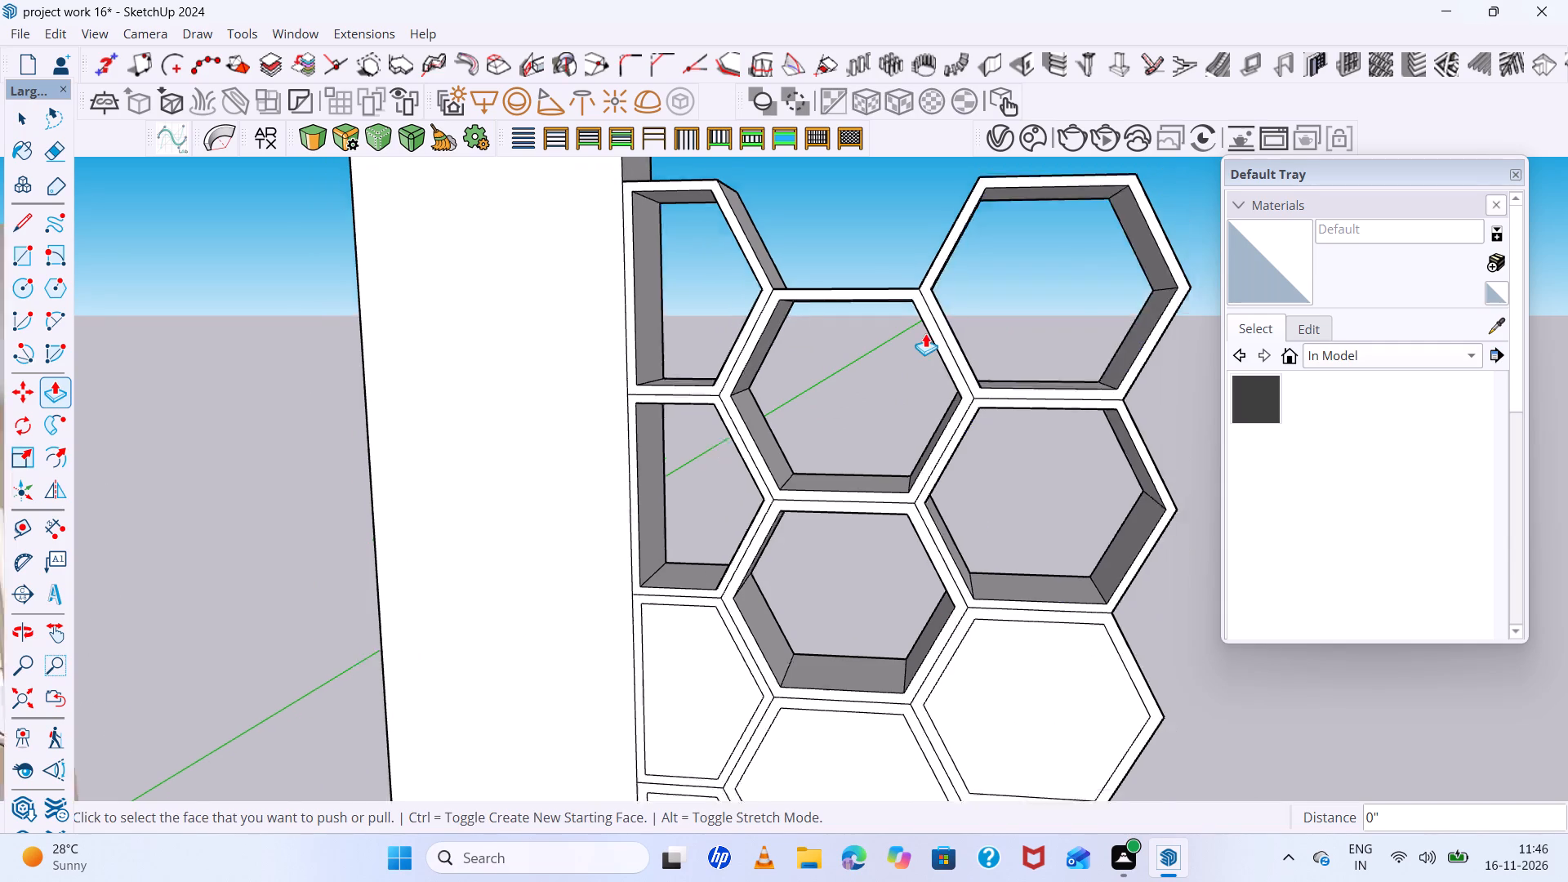
scroll(925, 333, down, 12)
scroll(967, 434, up, 6)
double_click(967, 434)
double_click(844, 515)
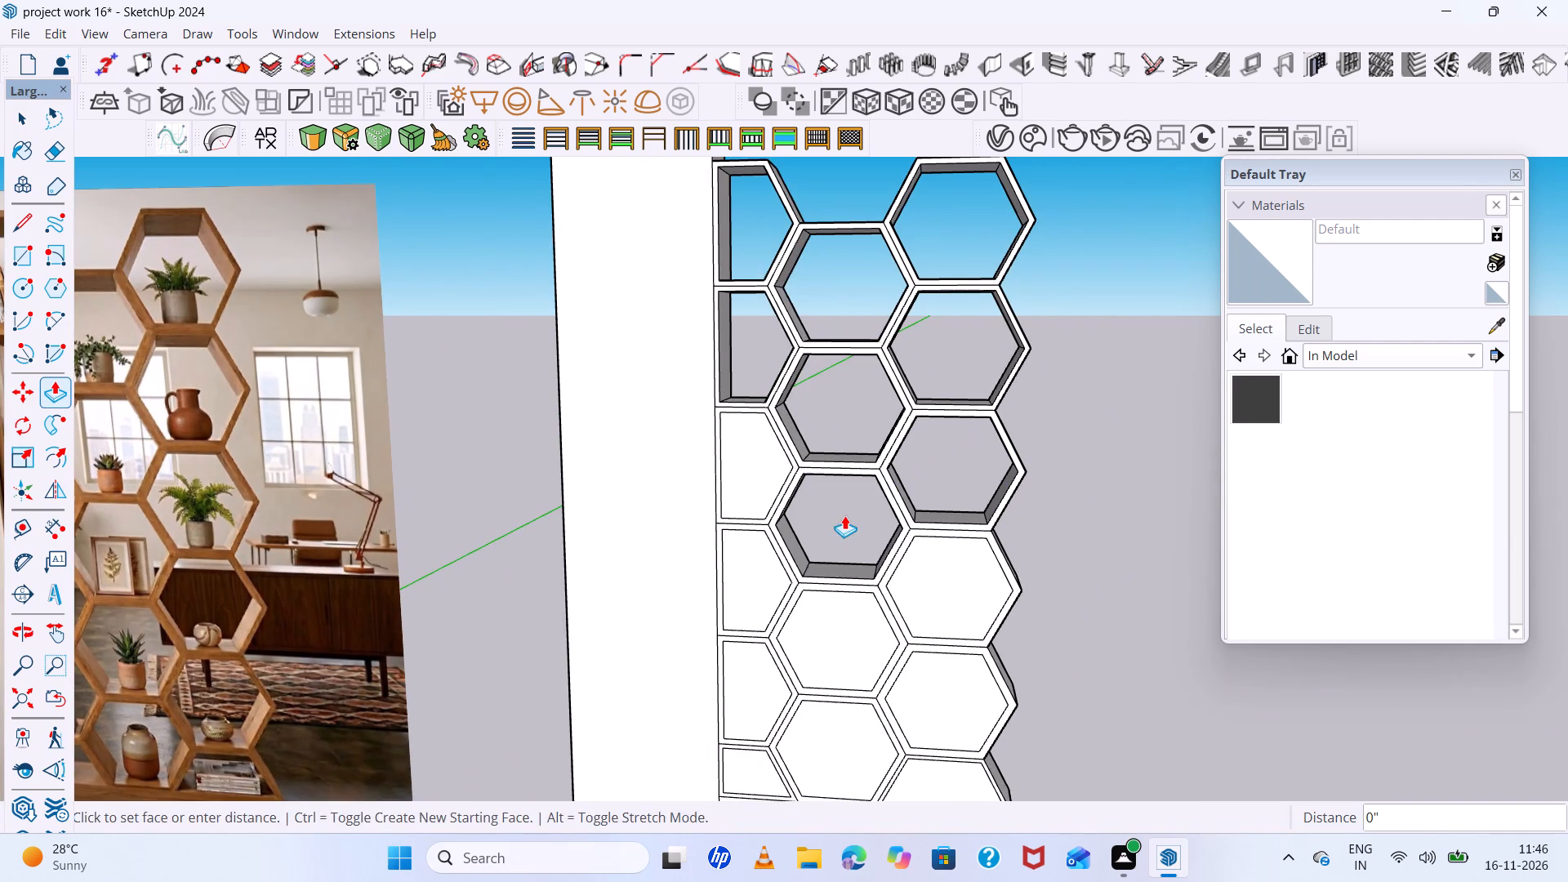
double_click(773, 475)
double_click(746, 584)
double_click(820, 635)
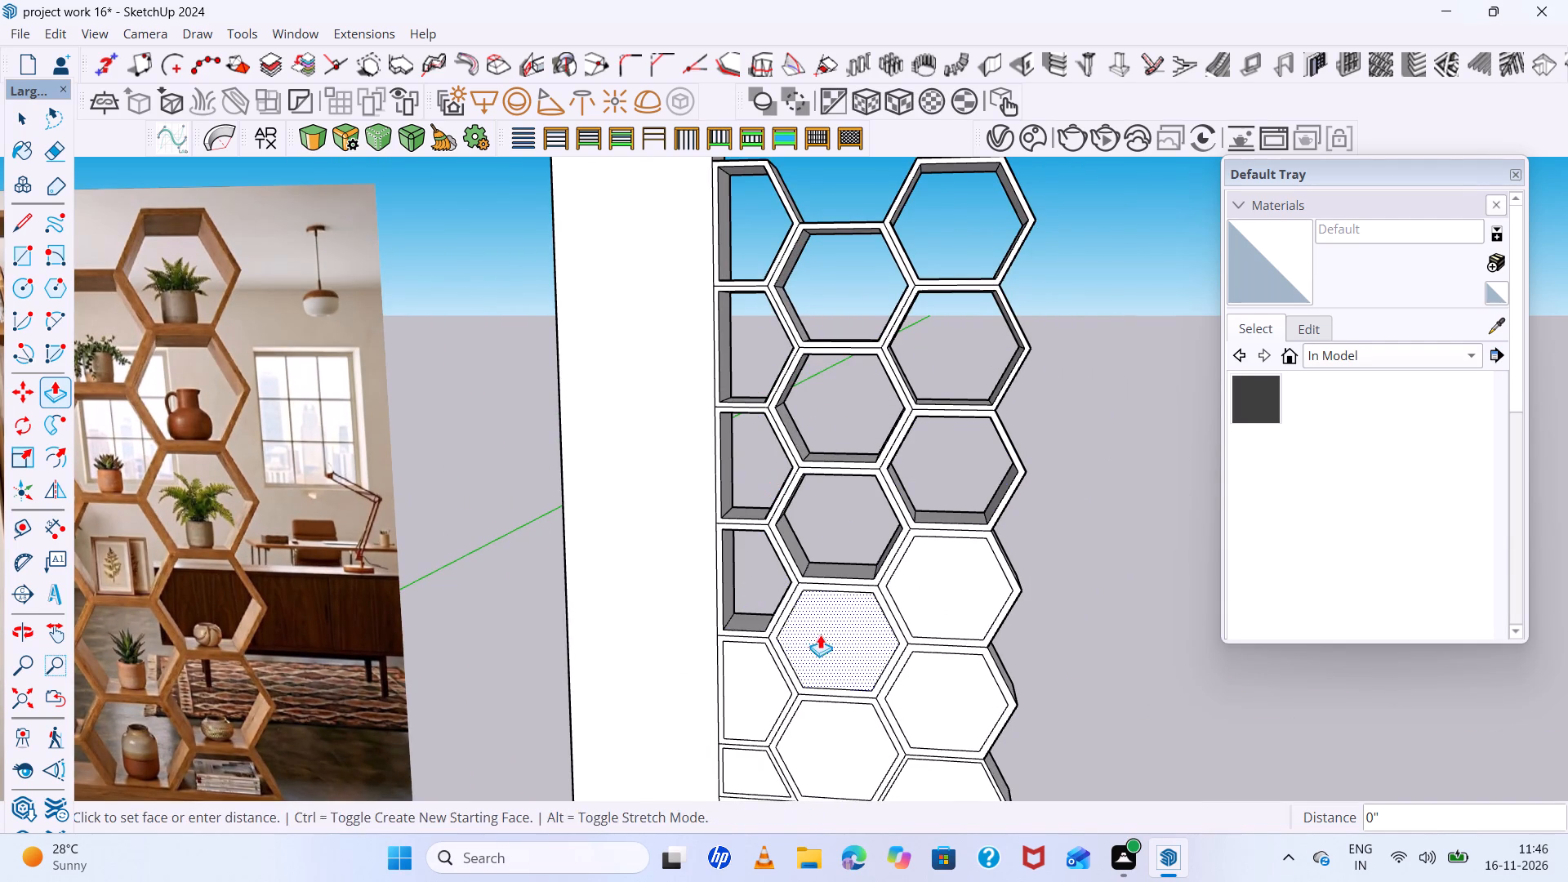
double_click(956, 588)
Push through the remaining lower cells, including the fifth hexagons and the cut-off cells above the base.
scroll(956, 591, down, 7)
middle_drag(1016, 668, 994, 473)
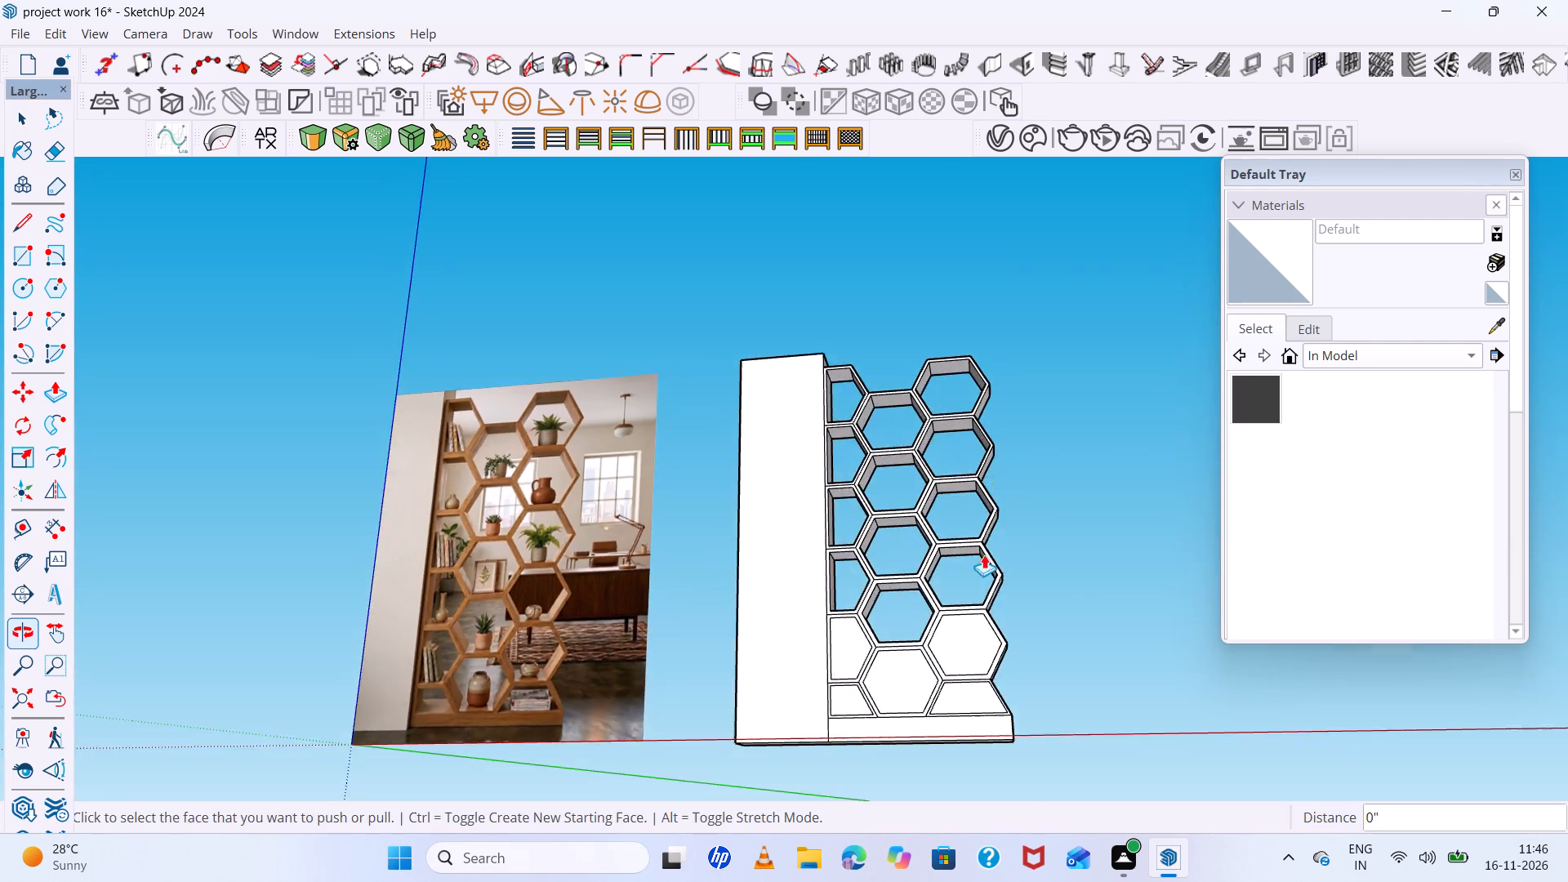
scroll(978, 644, up, 5)
double_click(978, 648)
double_click(967, 719)
double_click(849, 687)
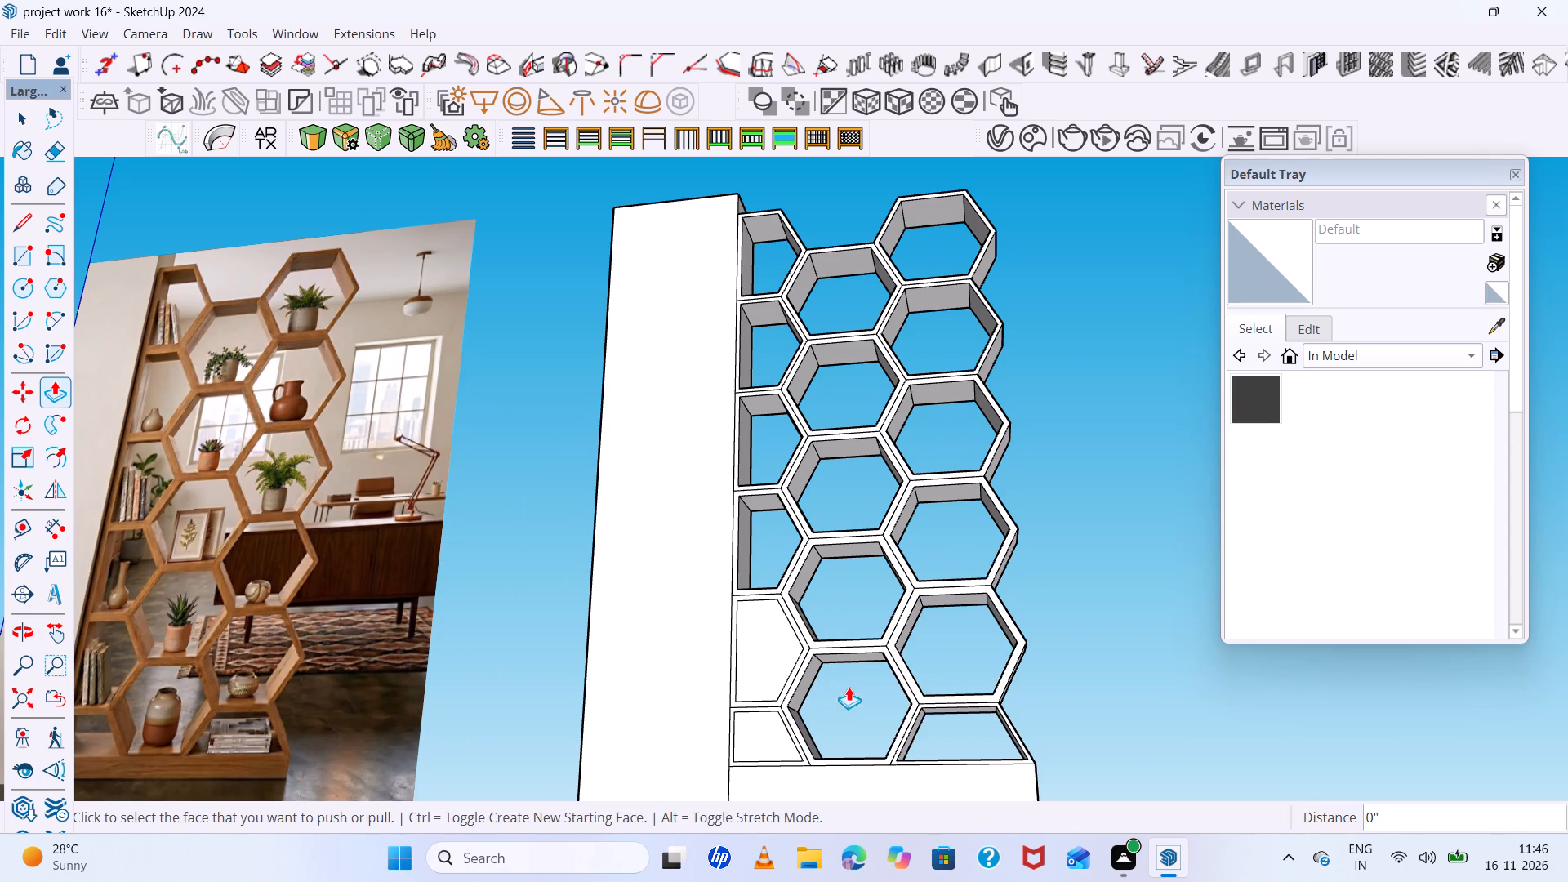
double_click(763, 724)
double_click(762, 675)
Examine the opened honeycomb shelf and its frame seams beside the reference picture from several angles and distances.
scroll(852, 652, down, 8)
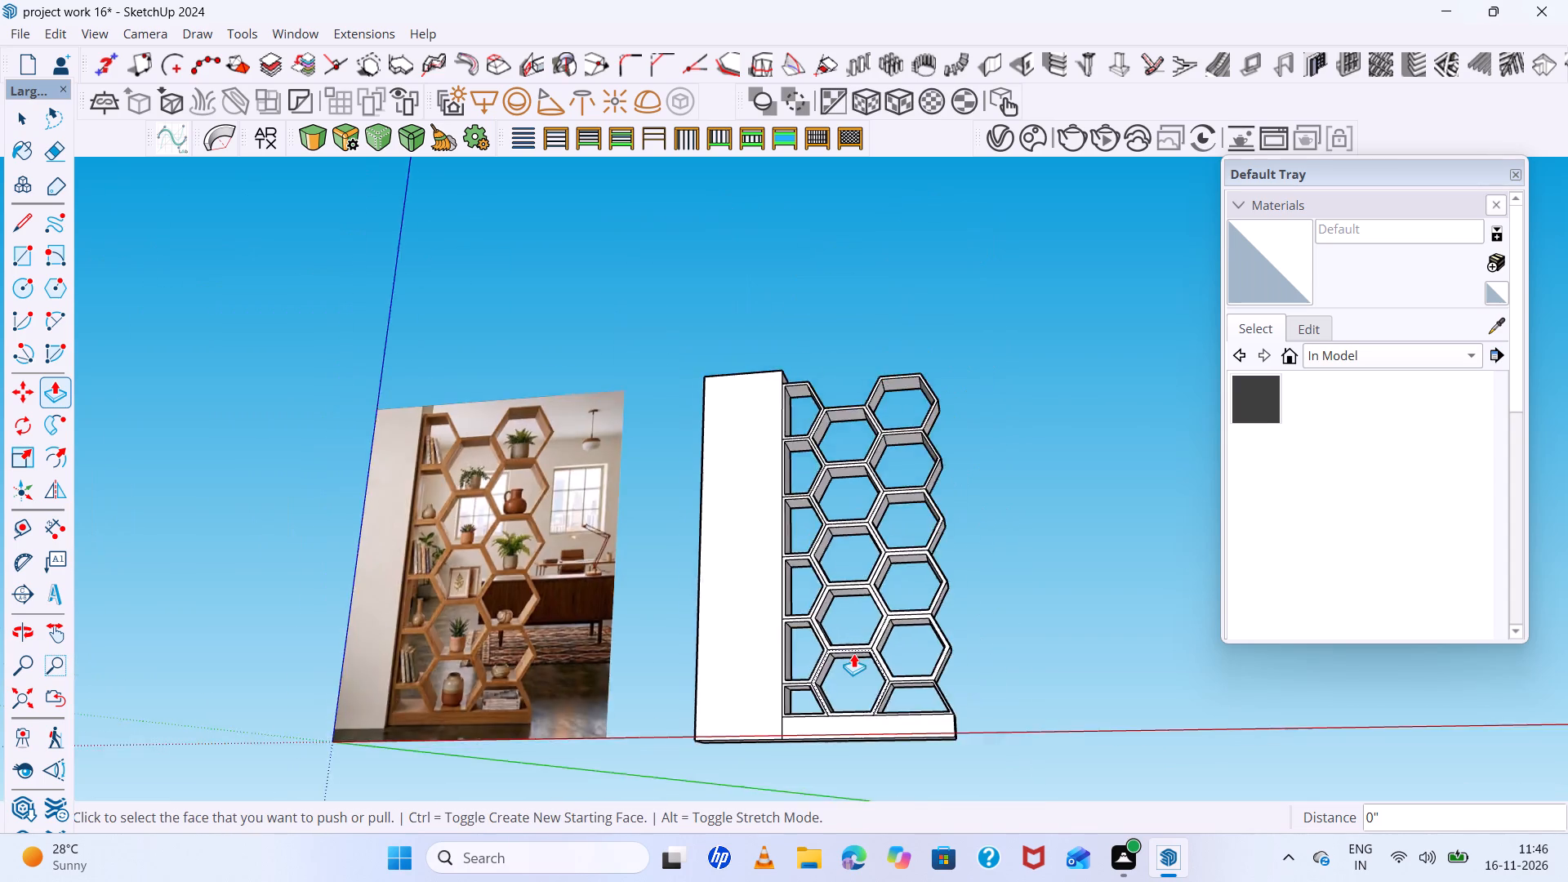
scroll(853, 653, down, 4)
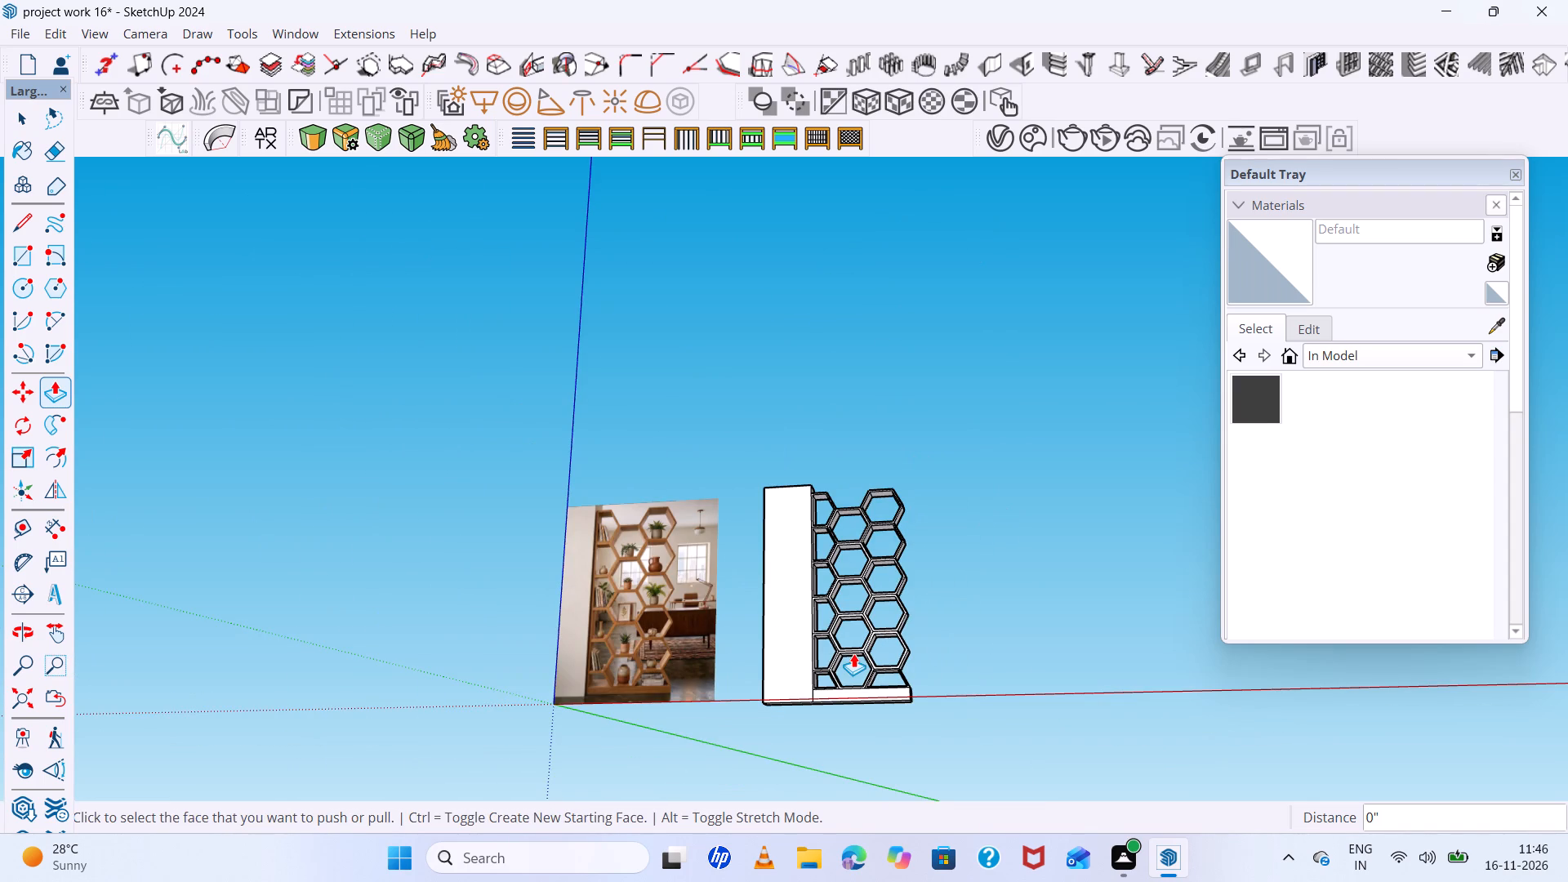
scroll(680, 256, down, 8)
scroll(780, 341, up, 1)
middle_drag(781, 347, 809, 433)
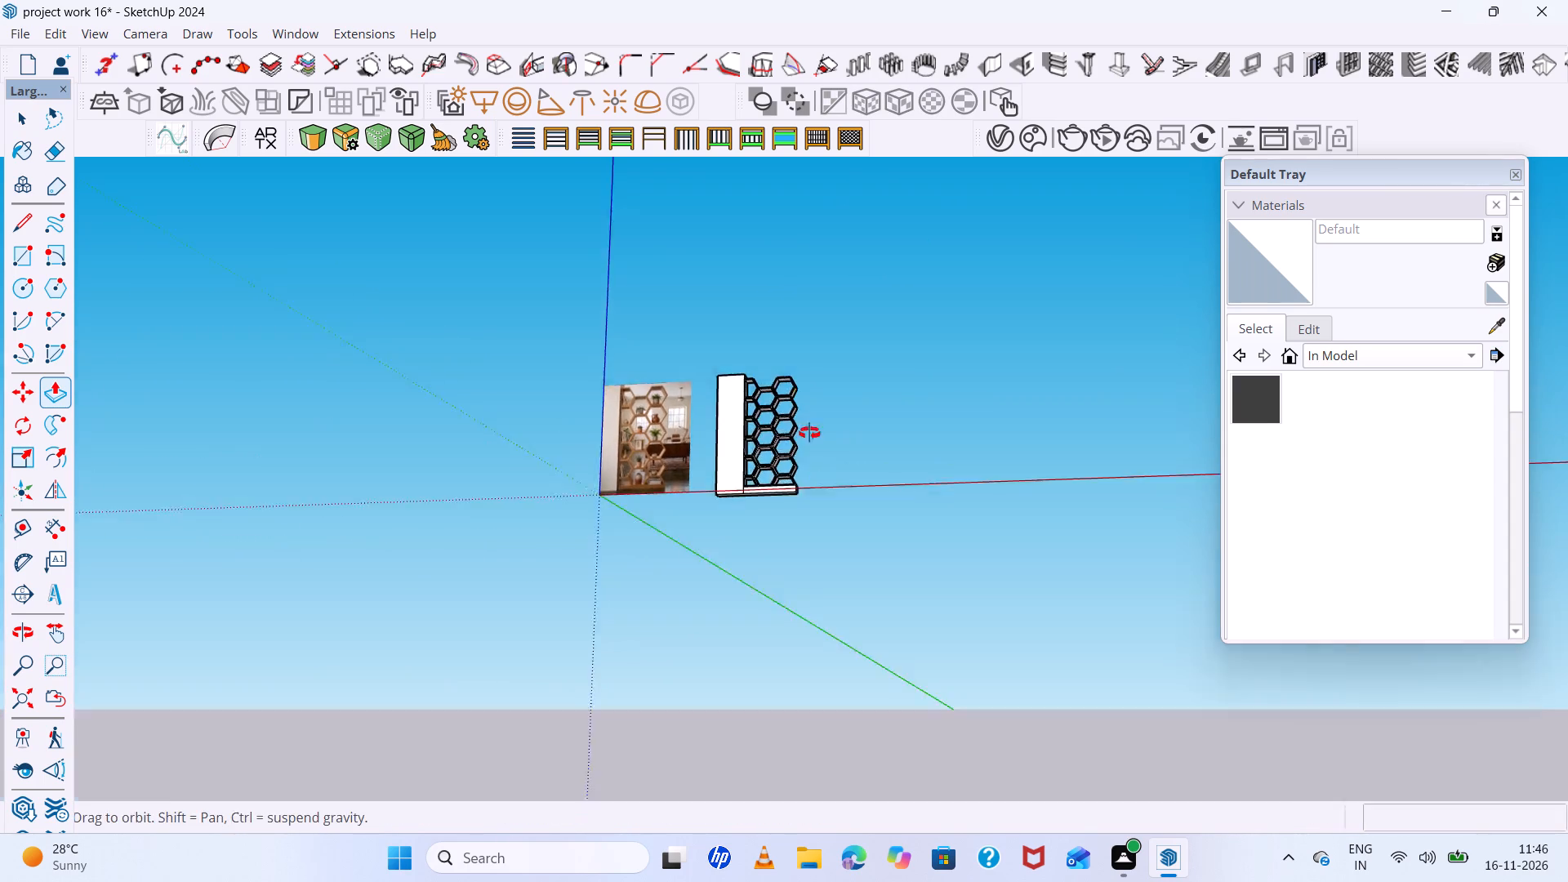
middle_drag(809, 433, 847, 537)
scroll(777, 371, up, 13)
middle_drag(998, 505, 794, 442)
scroll(771, 446, up, 7)
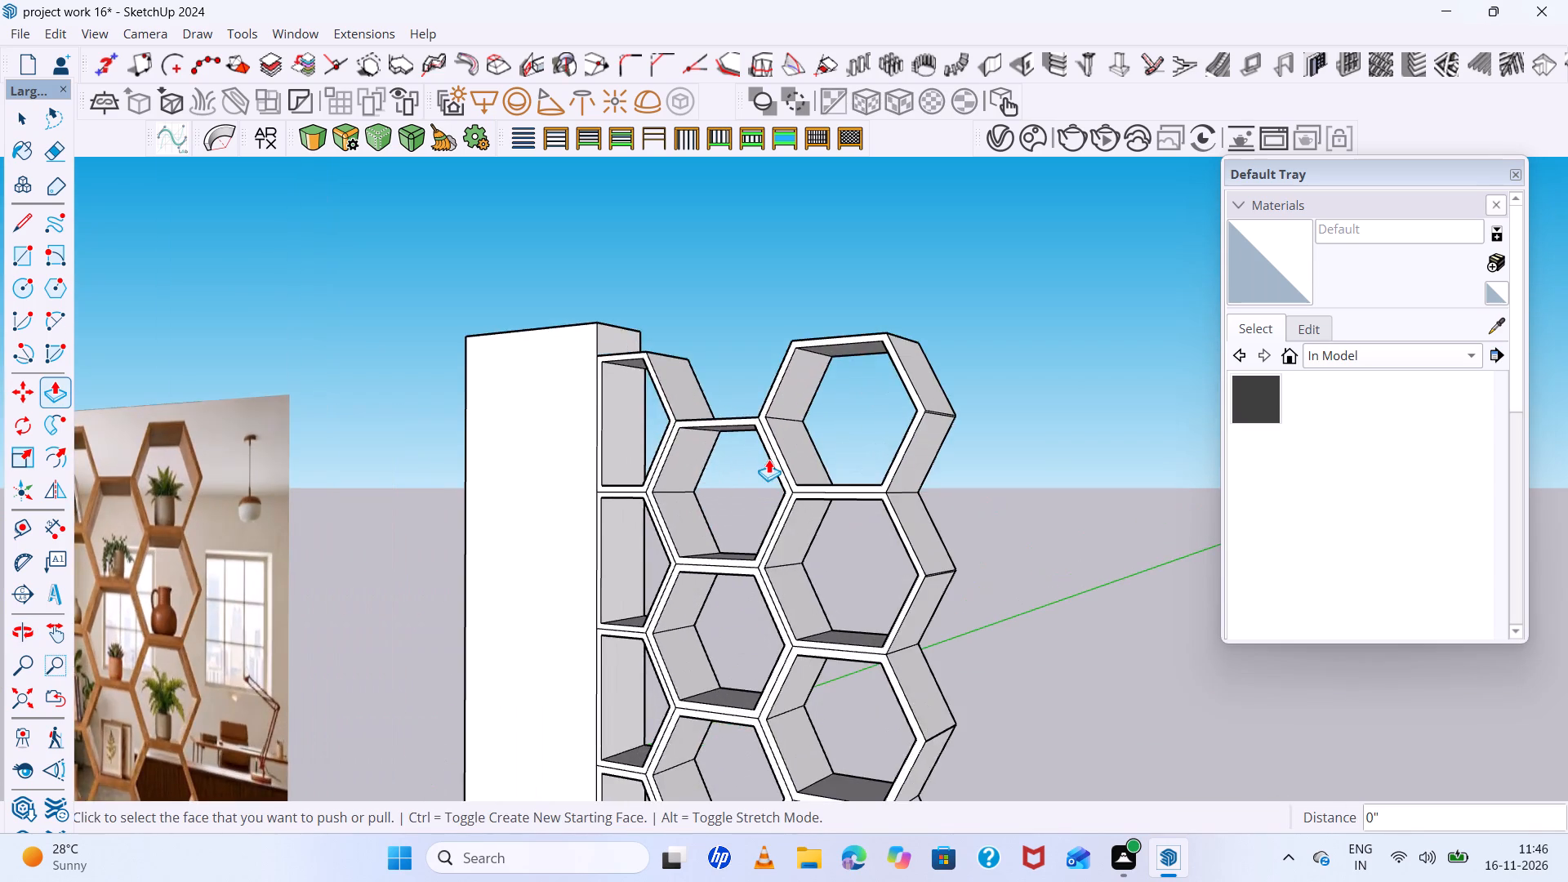
scroll(768, 459, down, 6)
key(space)
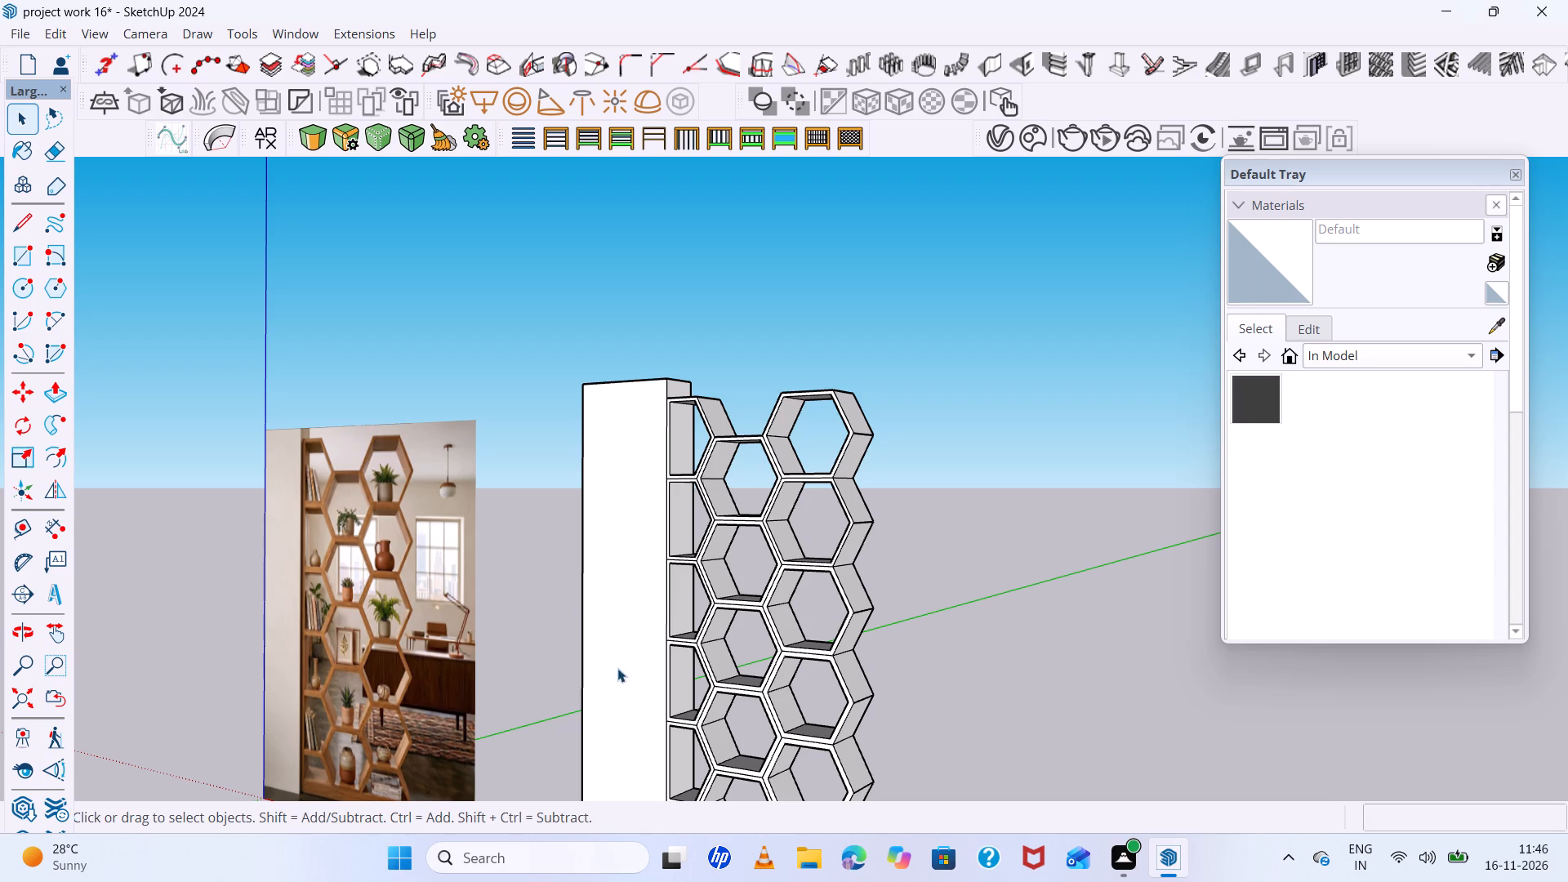
scroll(857, 413, up, 20)
scroll(857, 413, up, 3)
scroll(806, 529, down, 4)
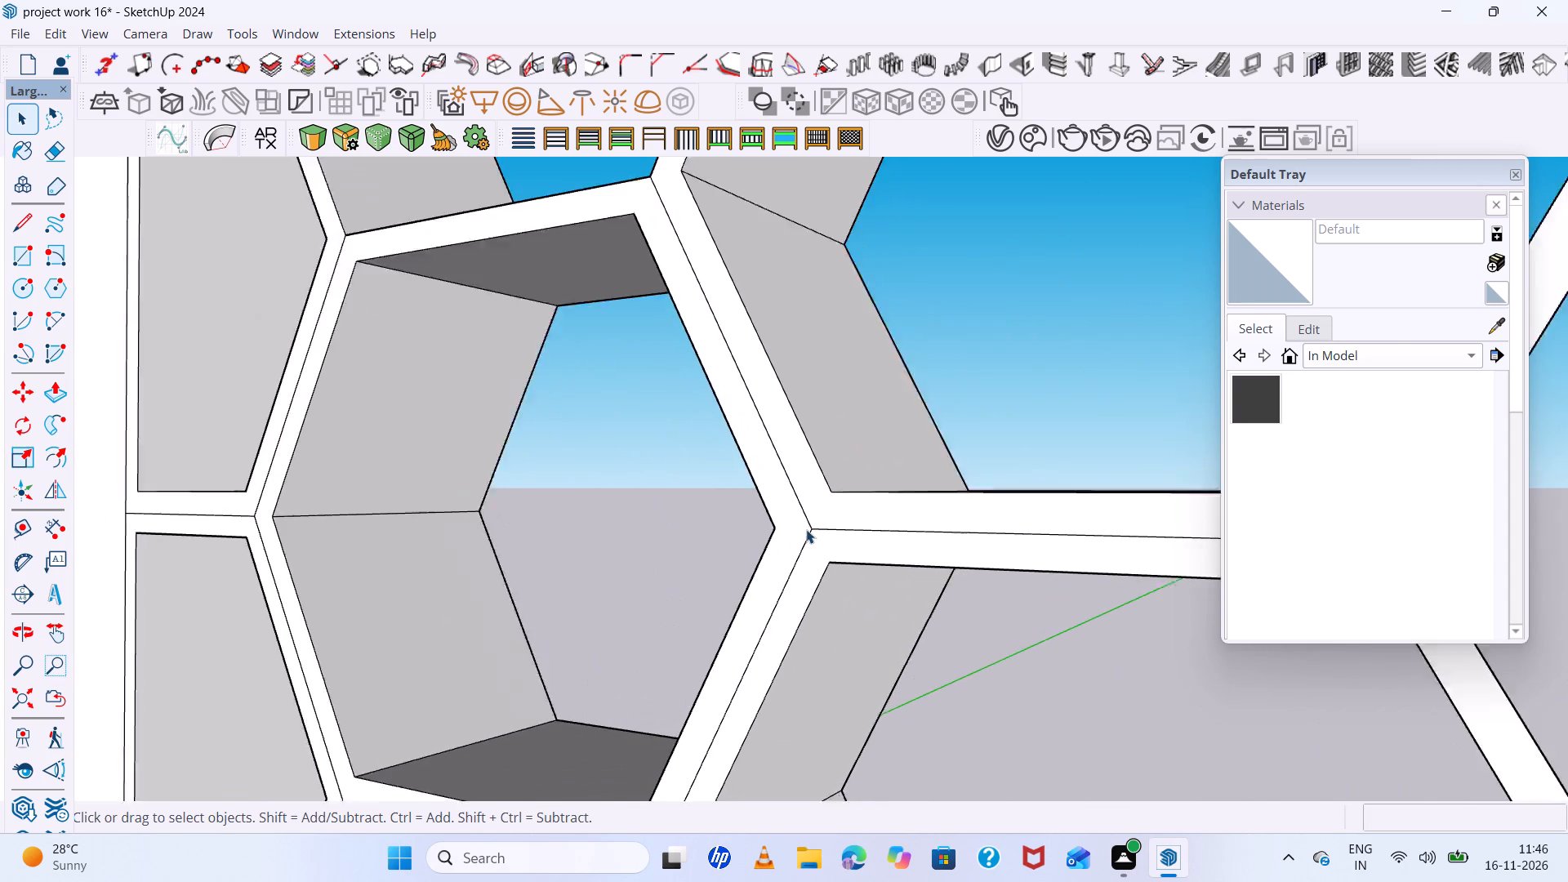
scroll(806, 529, down, 3)
scroll(1177, 695, down, 7)
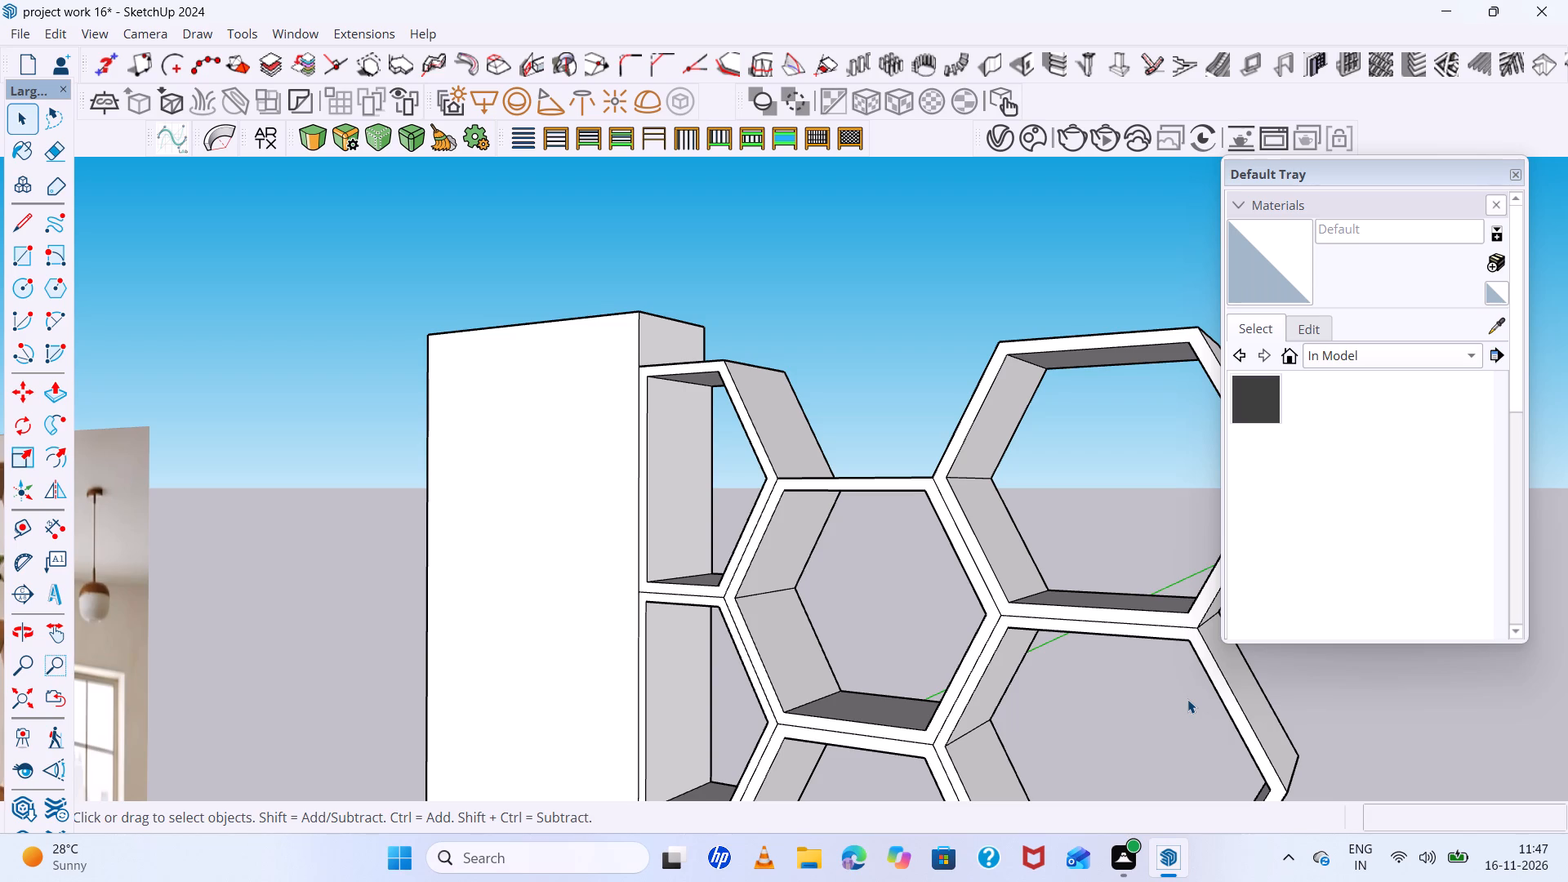
scroll(943, 507, down, 2)
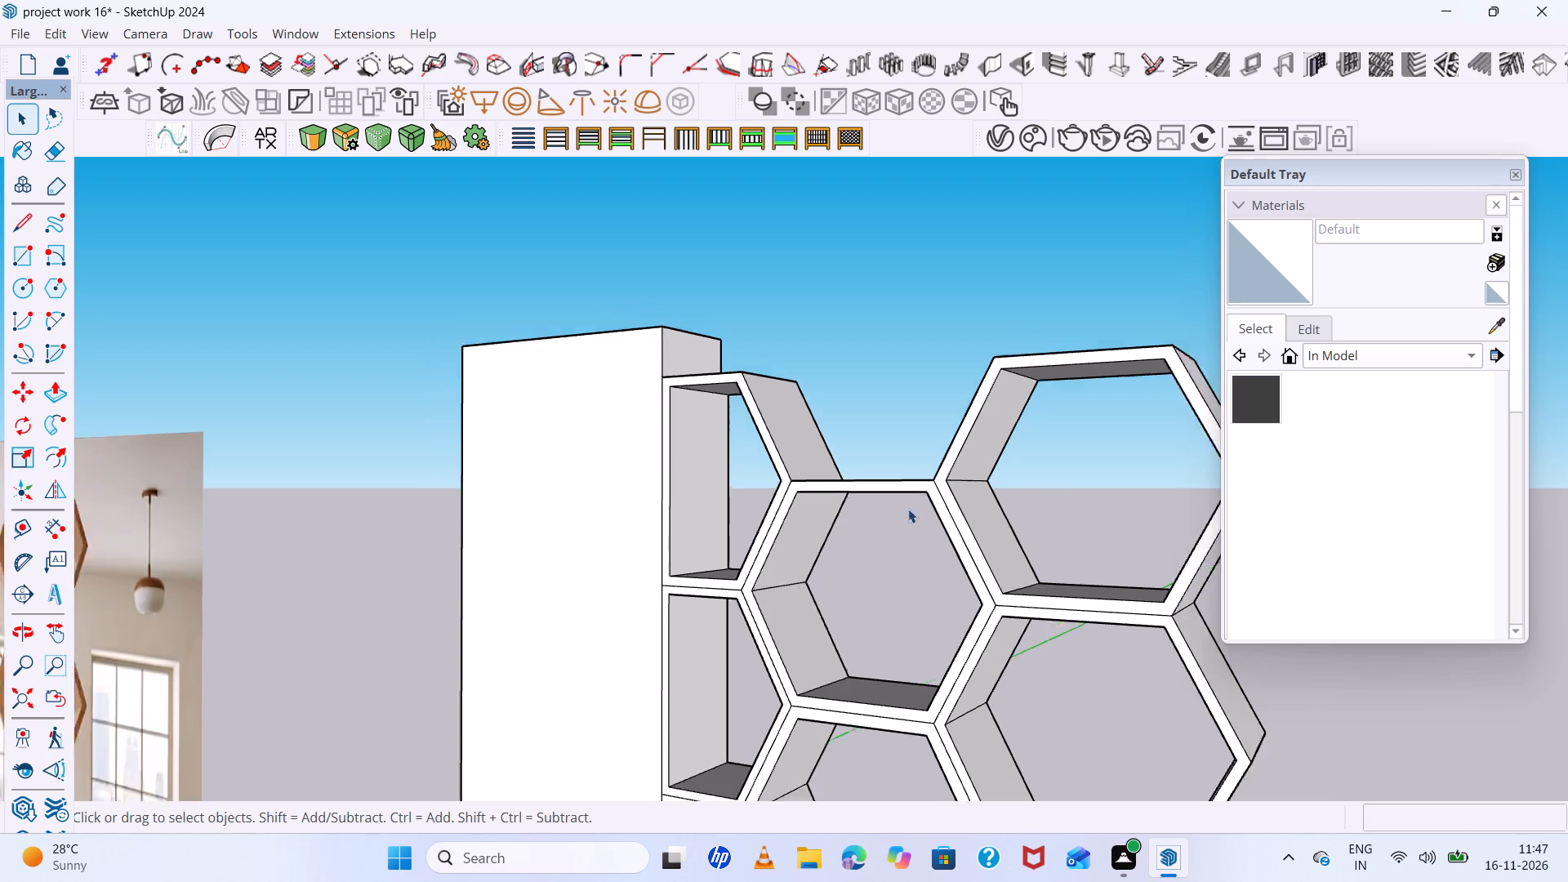
scroll(908, 509, down, 14)
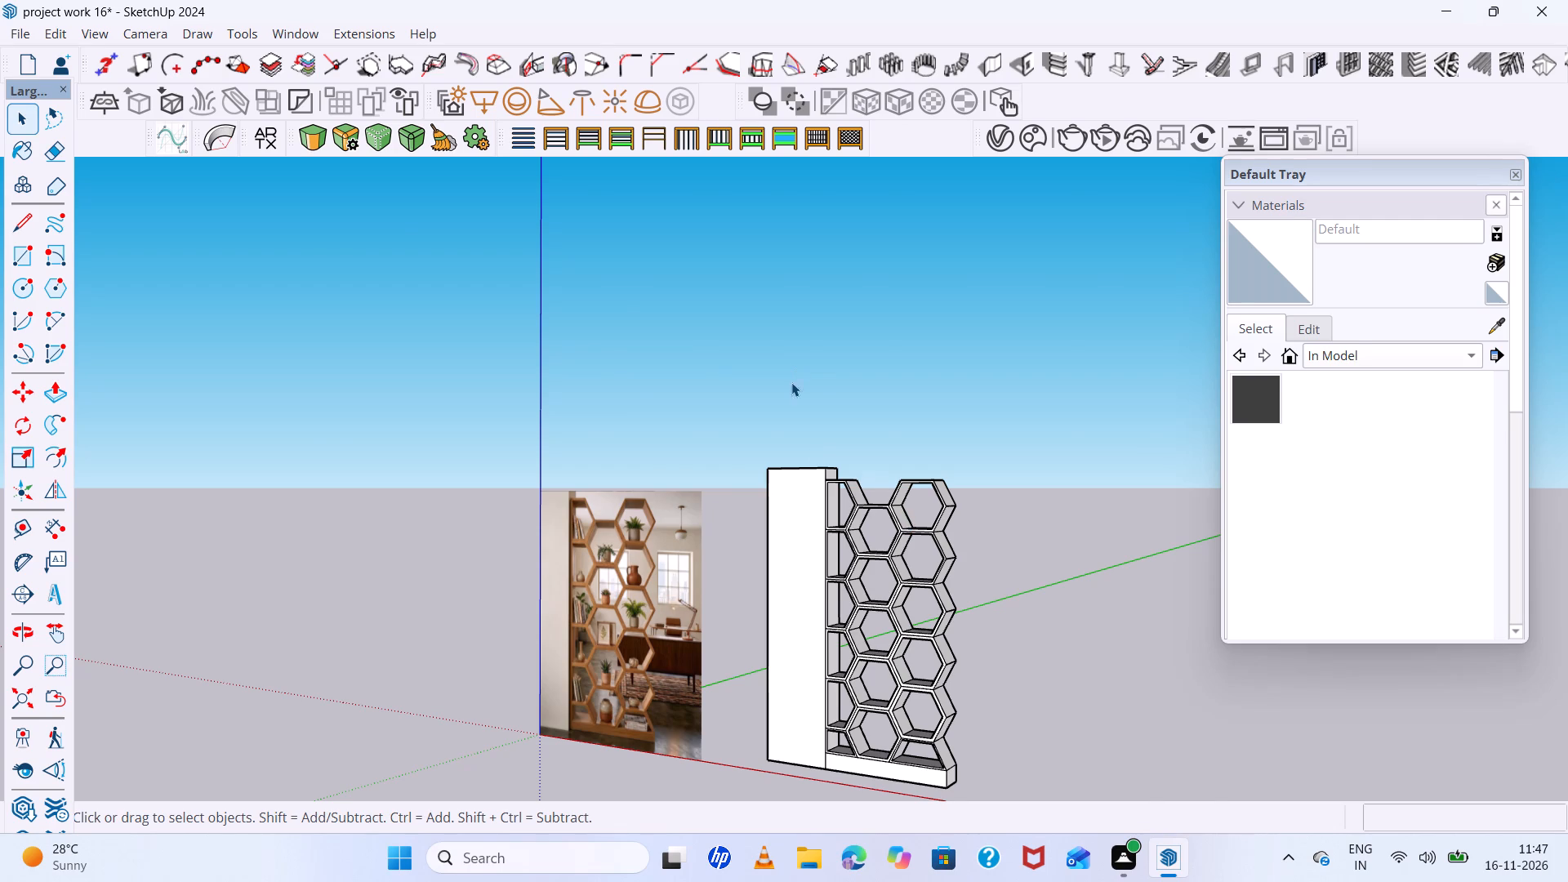
Erase the seam lines where the middle column's top hexagon meets the neighbouring partial cells and outer hexagons.
scroll(821, 479, down, 8)
scroll(855, 516, up, 20)
scroll(855, 516, up, 10)
middle_drag(868, 487, 1023, 505)
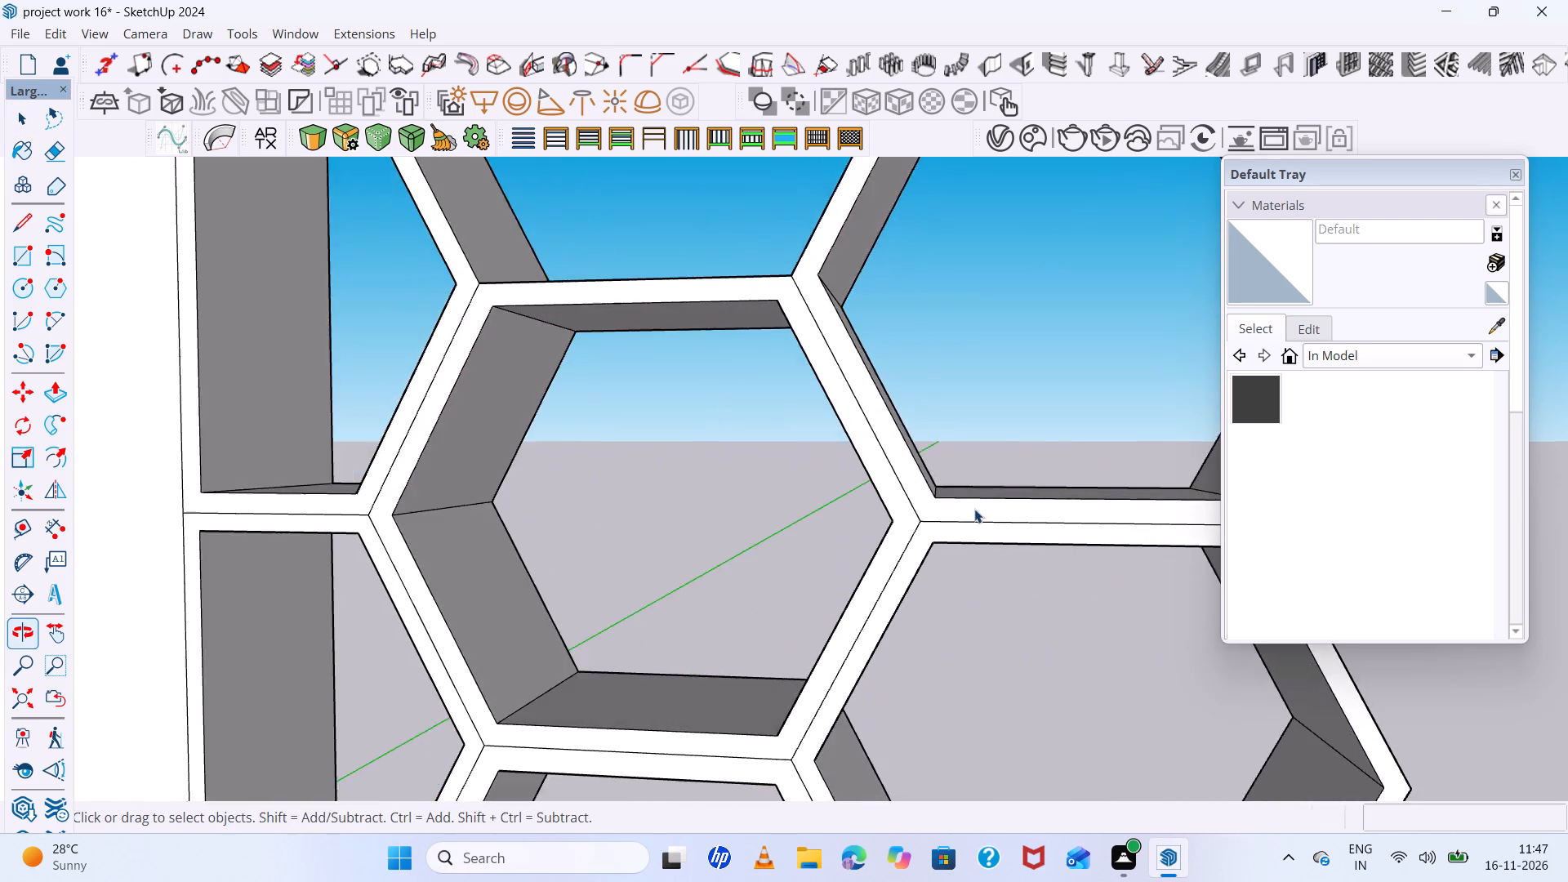
scroll(916, 519, up, 7)
key(e)
drag(918, 519, 925, 528)
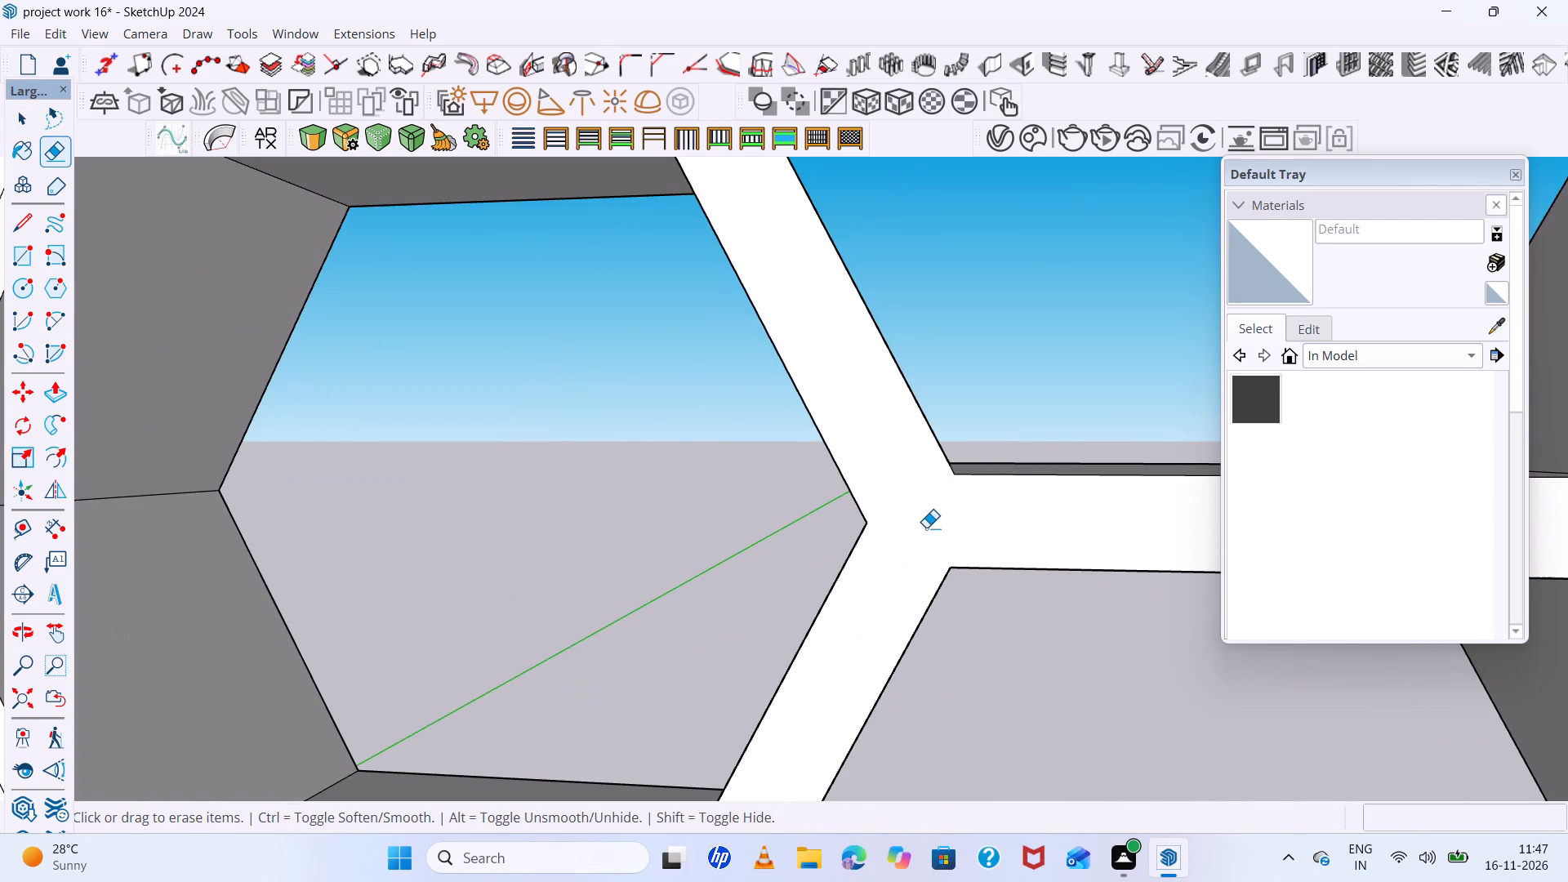
scroll(916, 514, down, 15)
scroll(711, 457, up, 6)
scroll(514, 528, down, 1)
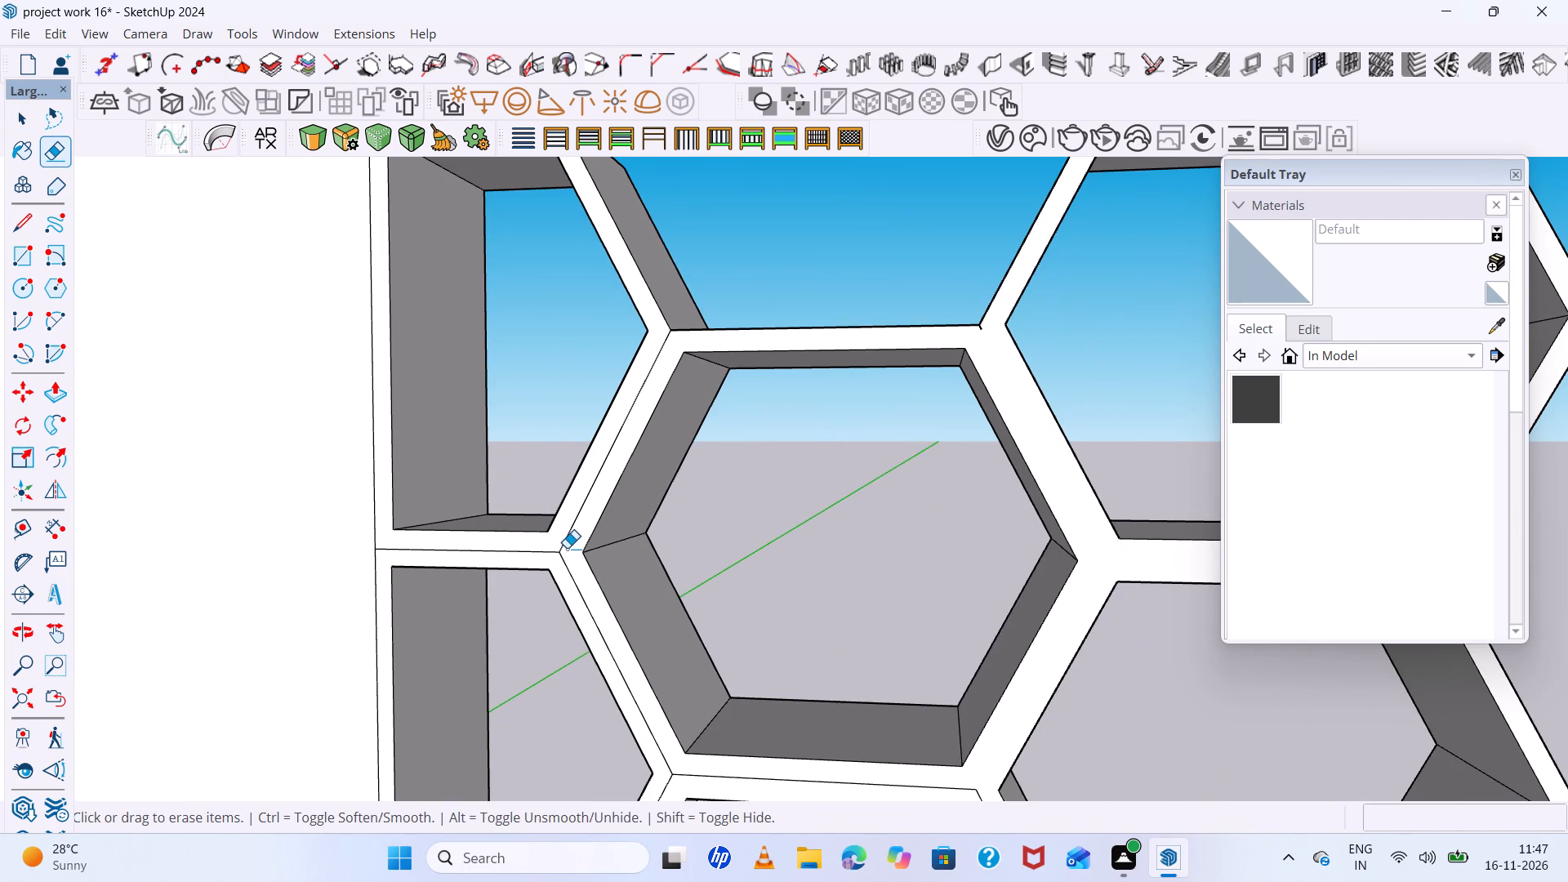
drag(567, 548, 559, 552)
scroll(719, 547, down, 13)
scroll(819, 617, up, 12)
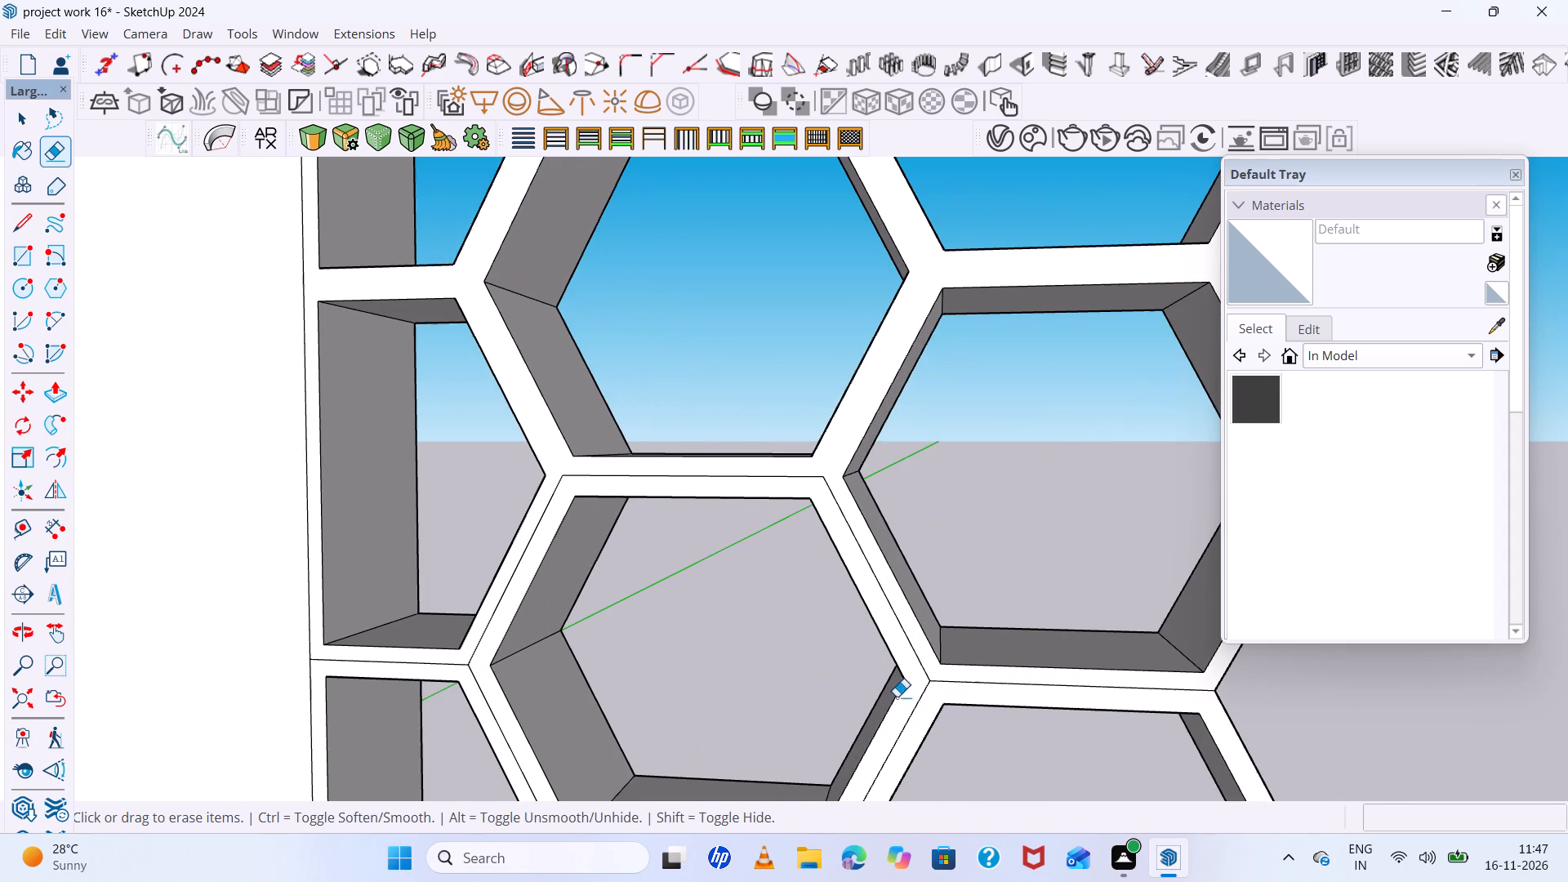
Erase the seam lines around the middle column's second hexagon, including the one shared with the top hexagon.
drag(940, 688, 924, 688)
click(927, 678)
click(938, 679)
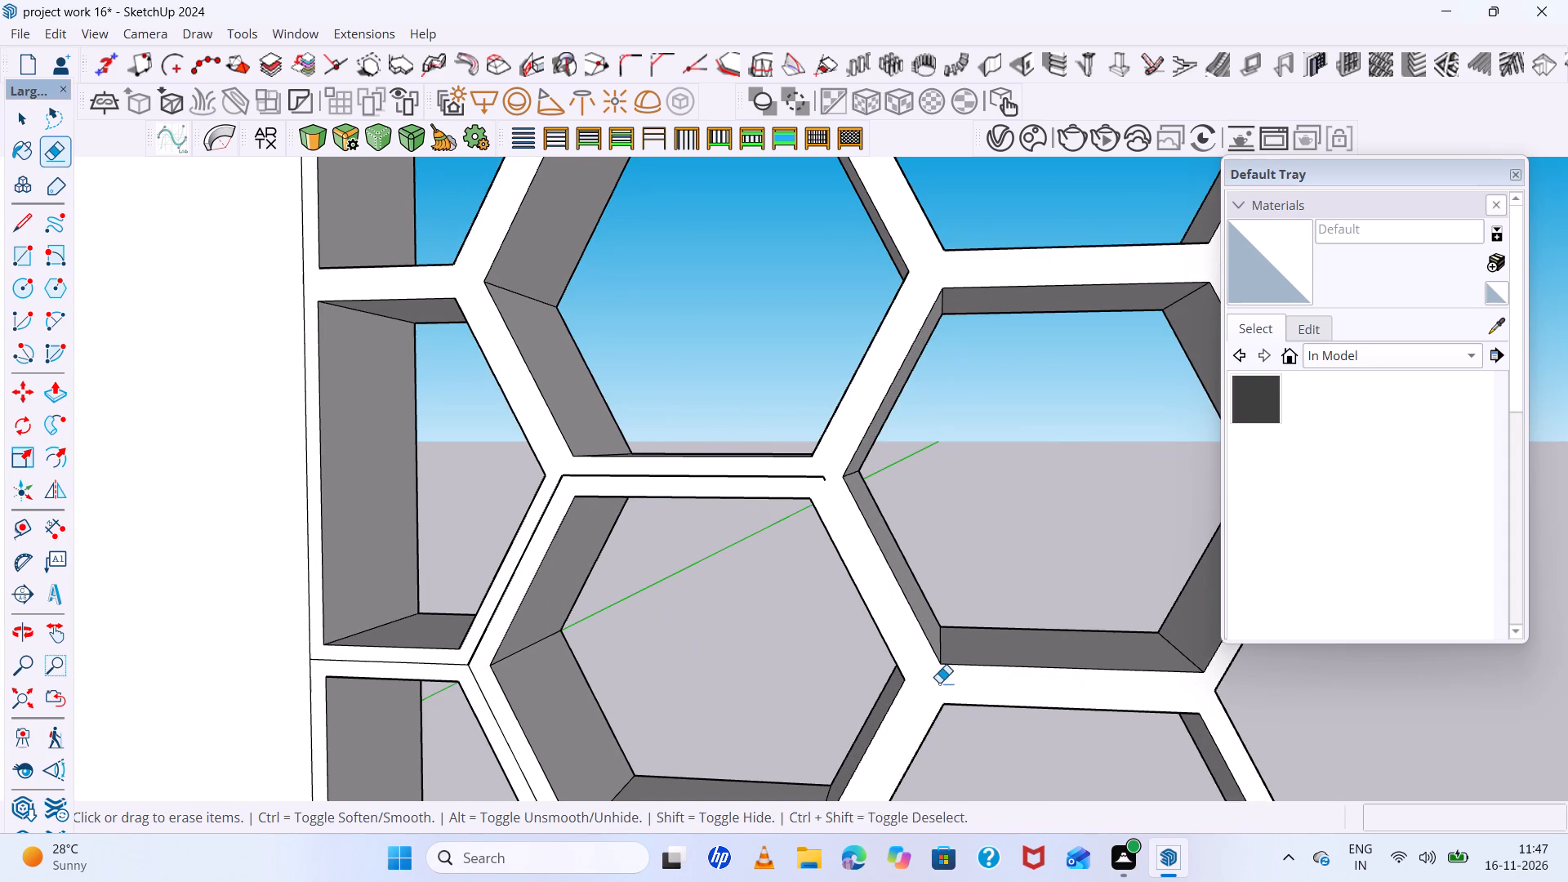
drag(823, 471, 824, 488)
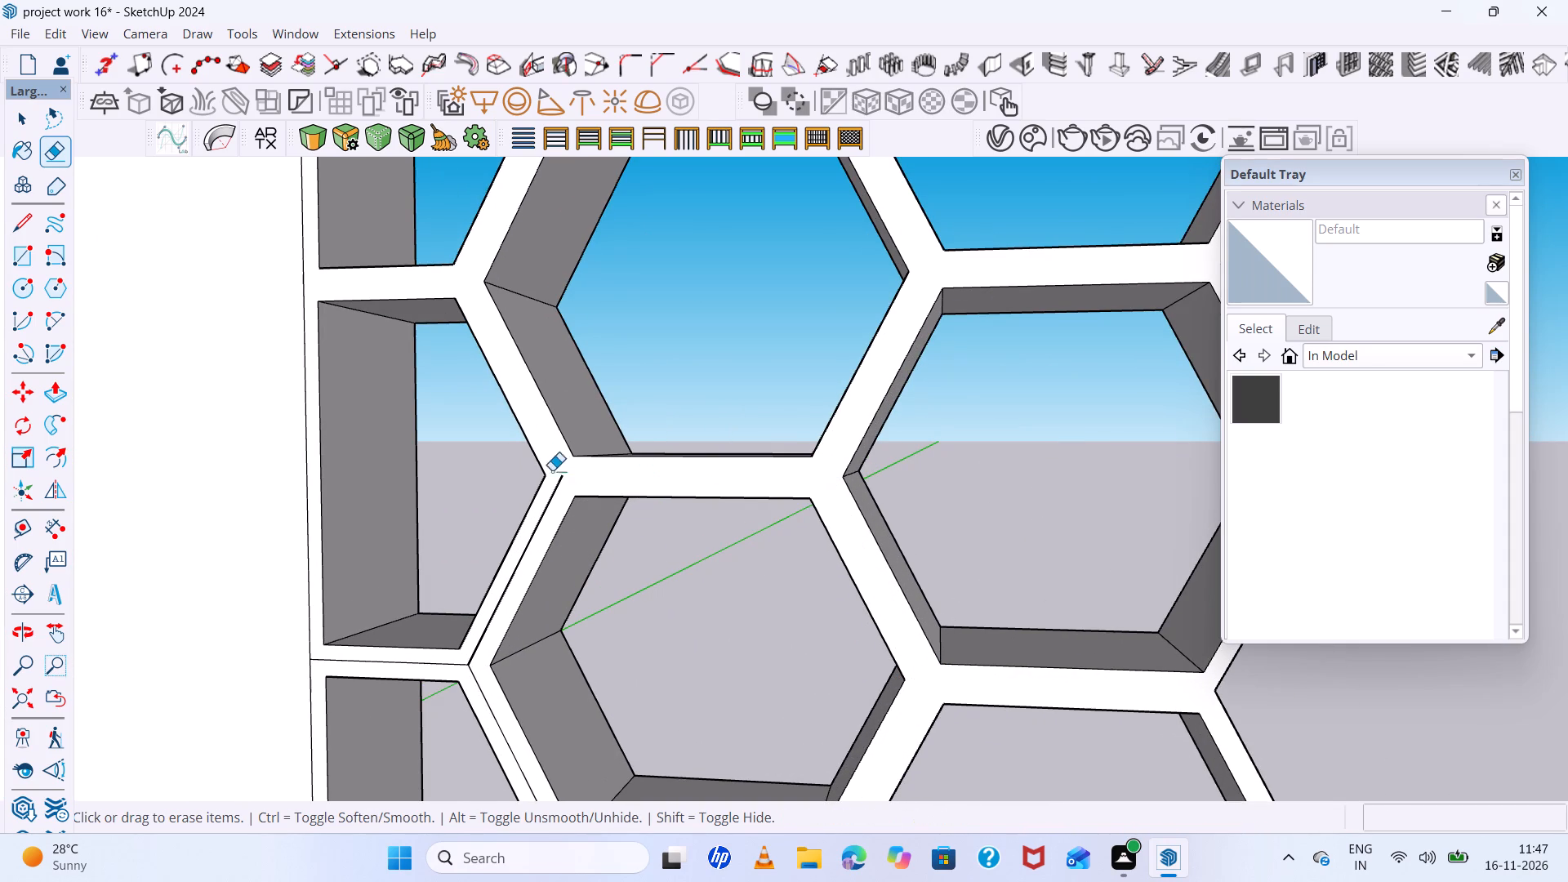
click(562, 476)
click(547, 509)
scroll(549, 543, down, 8)
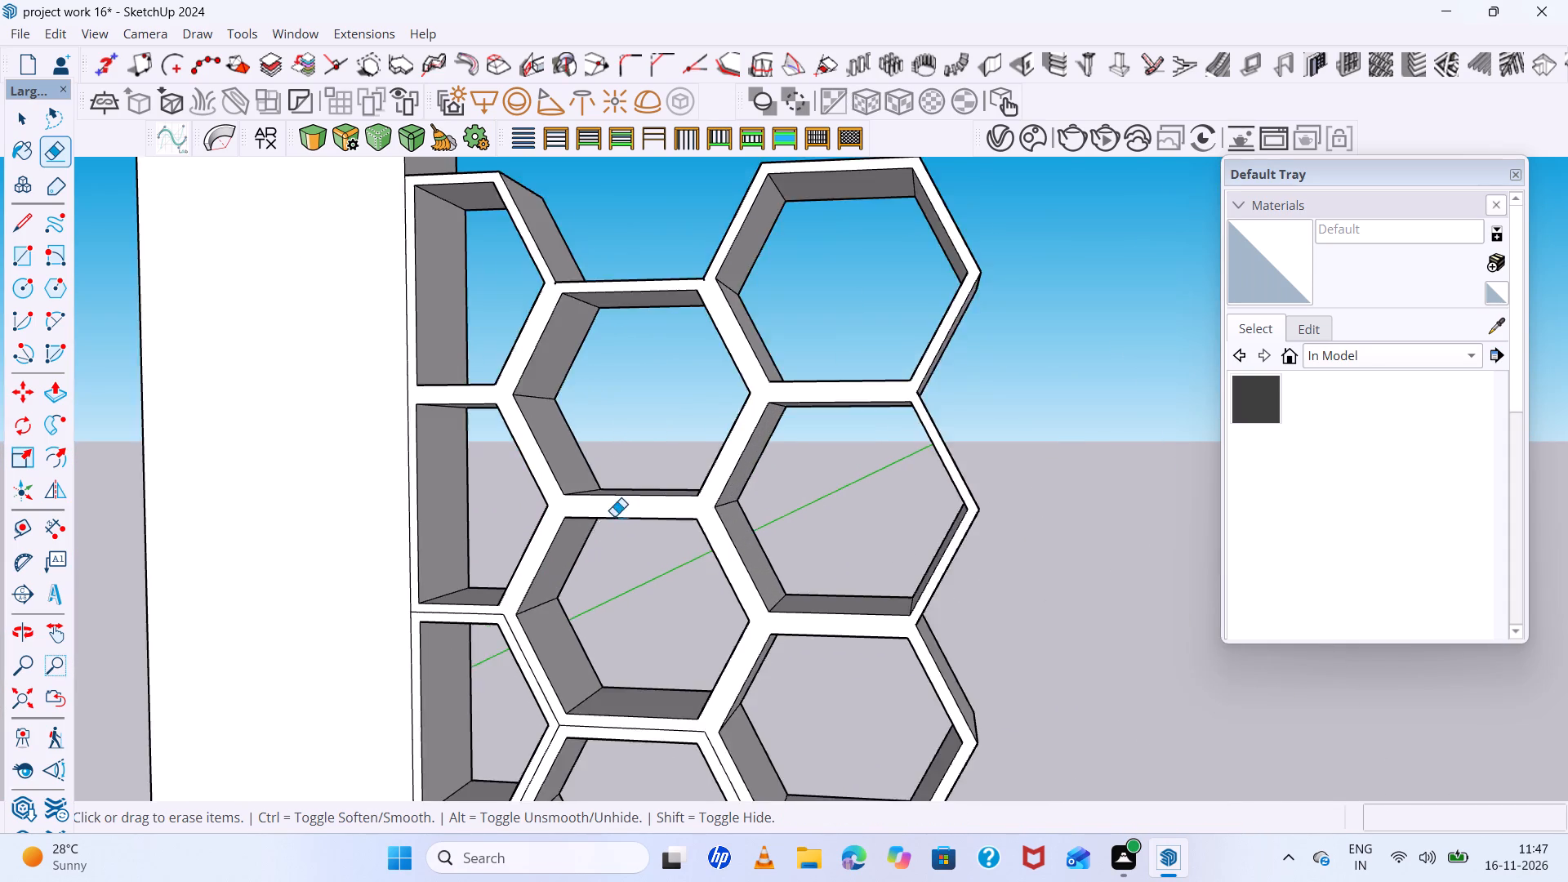
scroll(614, 516, down, 5)
scroll(547, 581, up, 13)
drag(583, 534, 577, 541)
drag(569, 510, 551, 509)
Erase the seam lines between the middle column's second and third hexagons and along the third's upper-right edge, including the leftover fragments.
scroll(625, 509, down, 14)
scroll(667, 581, up, 12)
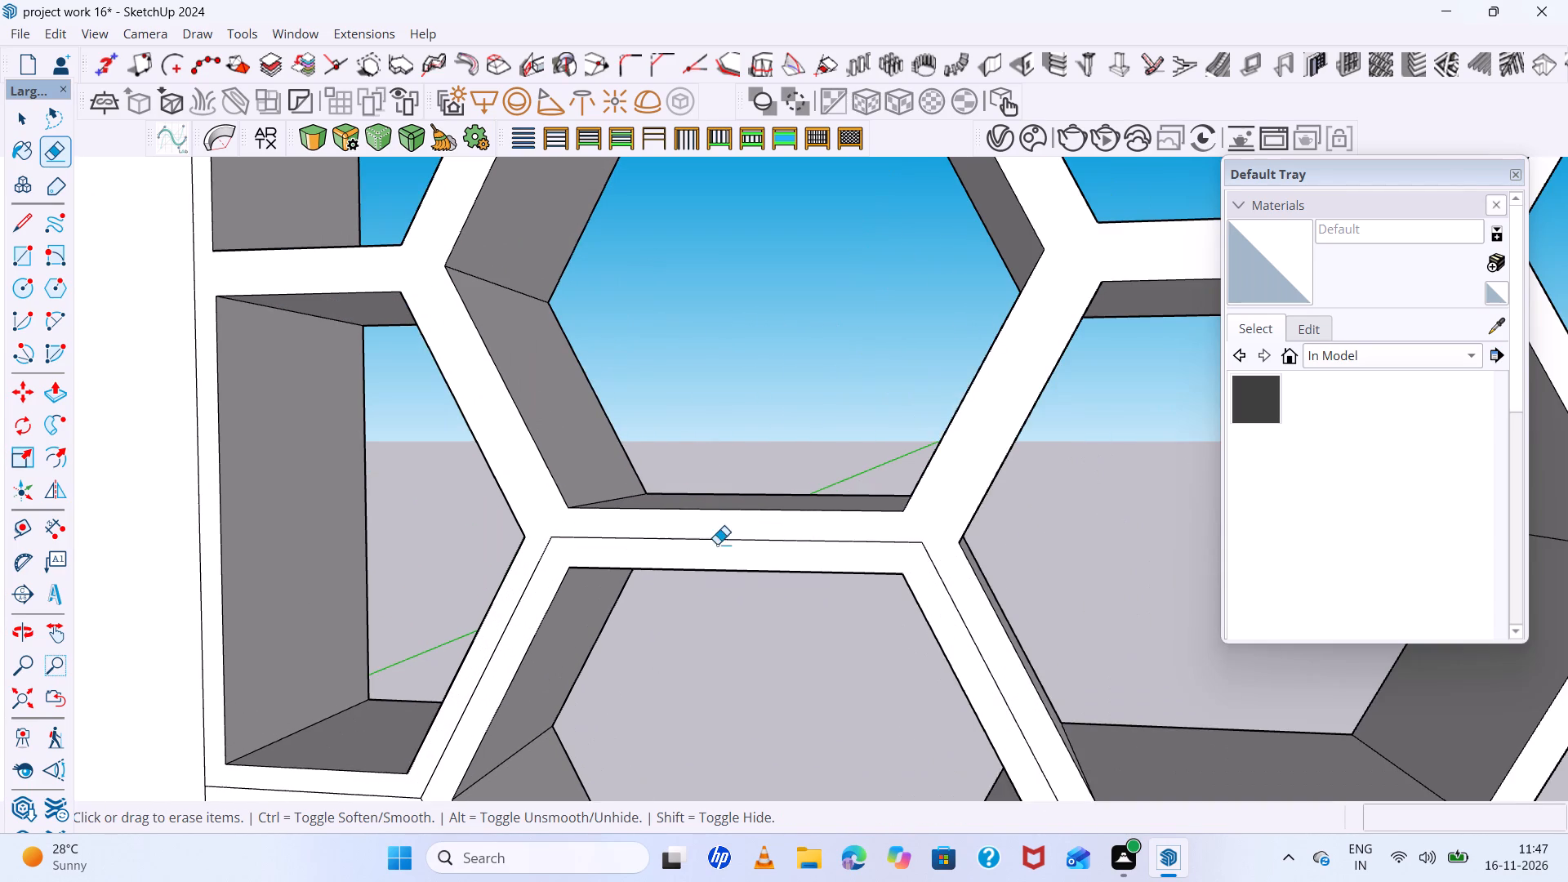
drag(719, 538, 722, 554)
scroll(849, 600, down, 6)
scroll(906, 612, up, 6)
drag(924, 591, 914, 600)
click(914, 602)
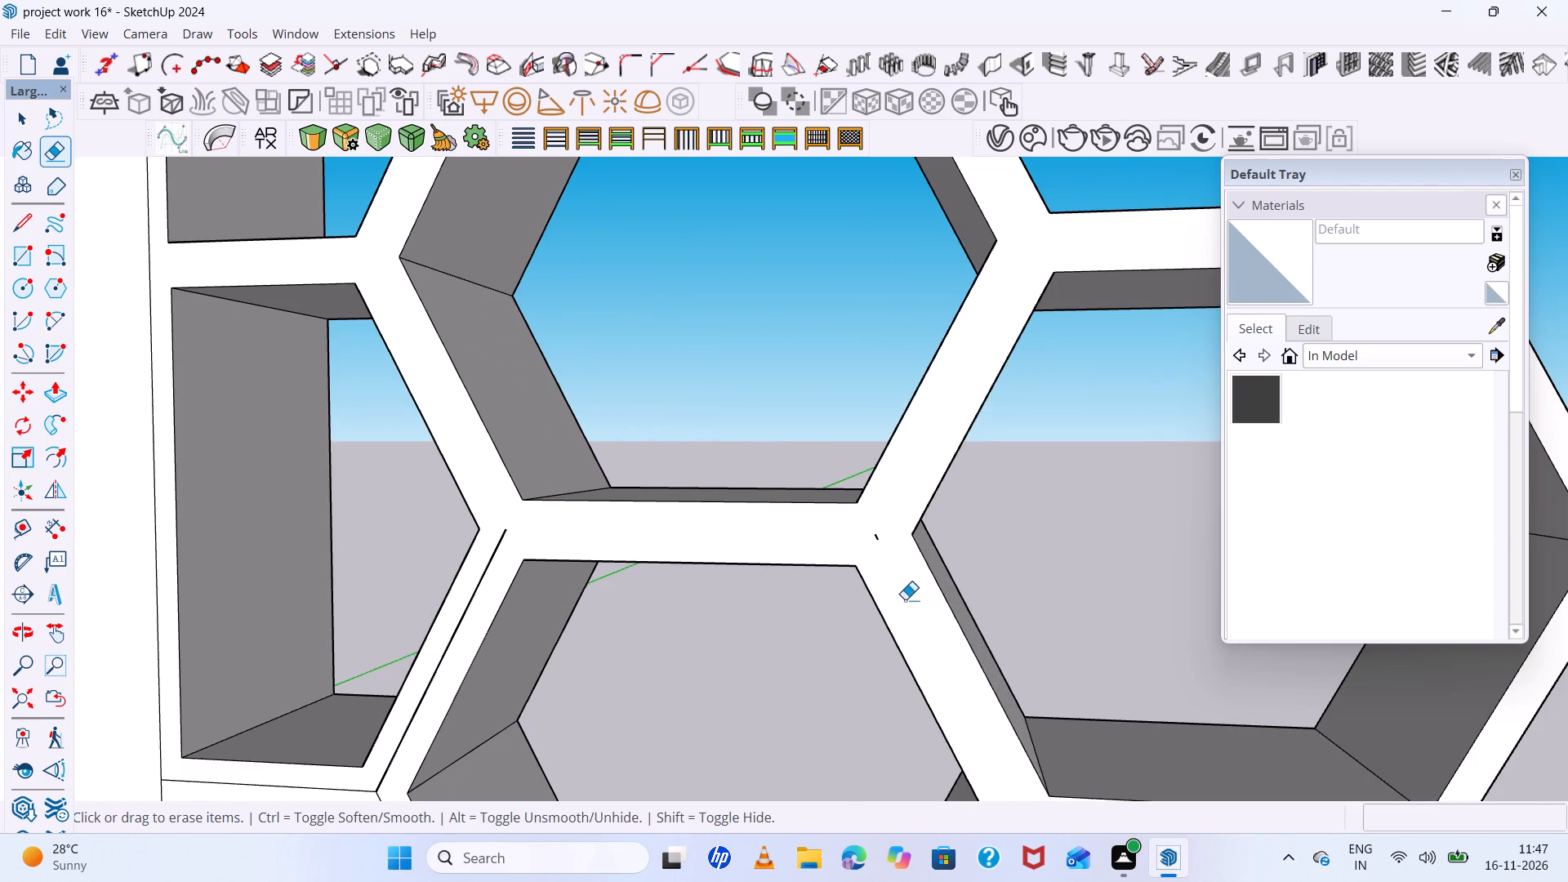
scroll(893, 536, up, 6)
drag(878, 528, 840, 570)
drag(903, 521, 870, 538)
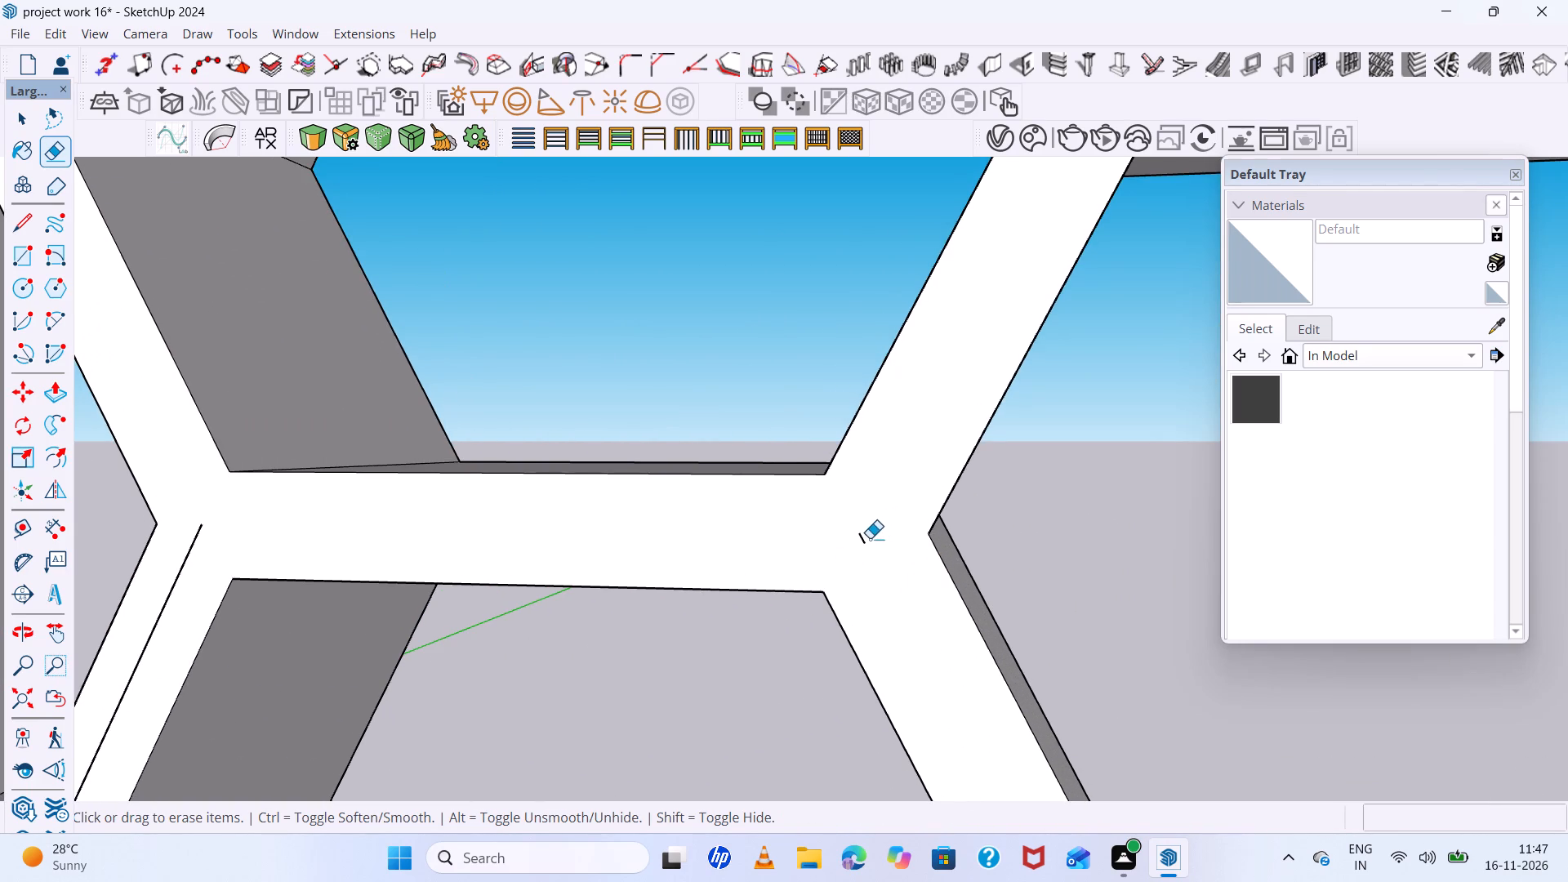
drag(870, 538, 865, 541)
scroll(857, 547, down, 19)
scroll(904, 619, up, 12)
click(947, 550)
scroll(961, 548, down, 15)
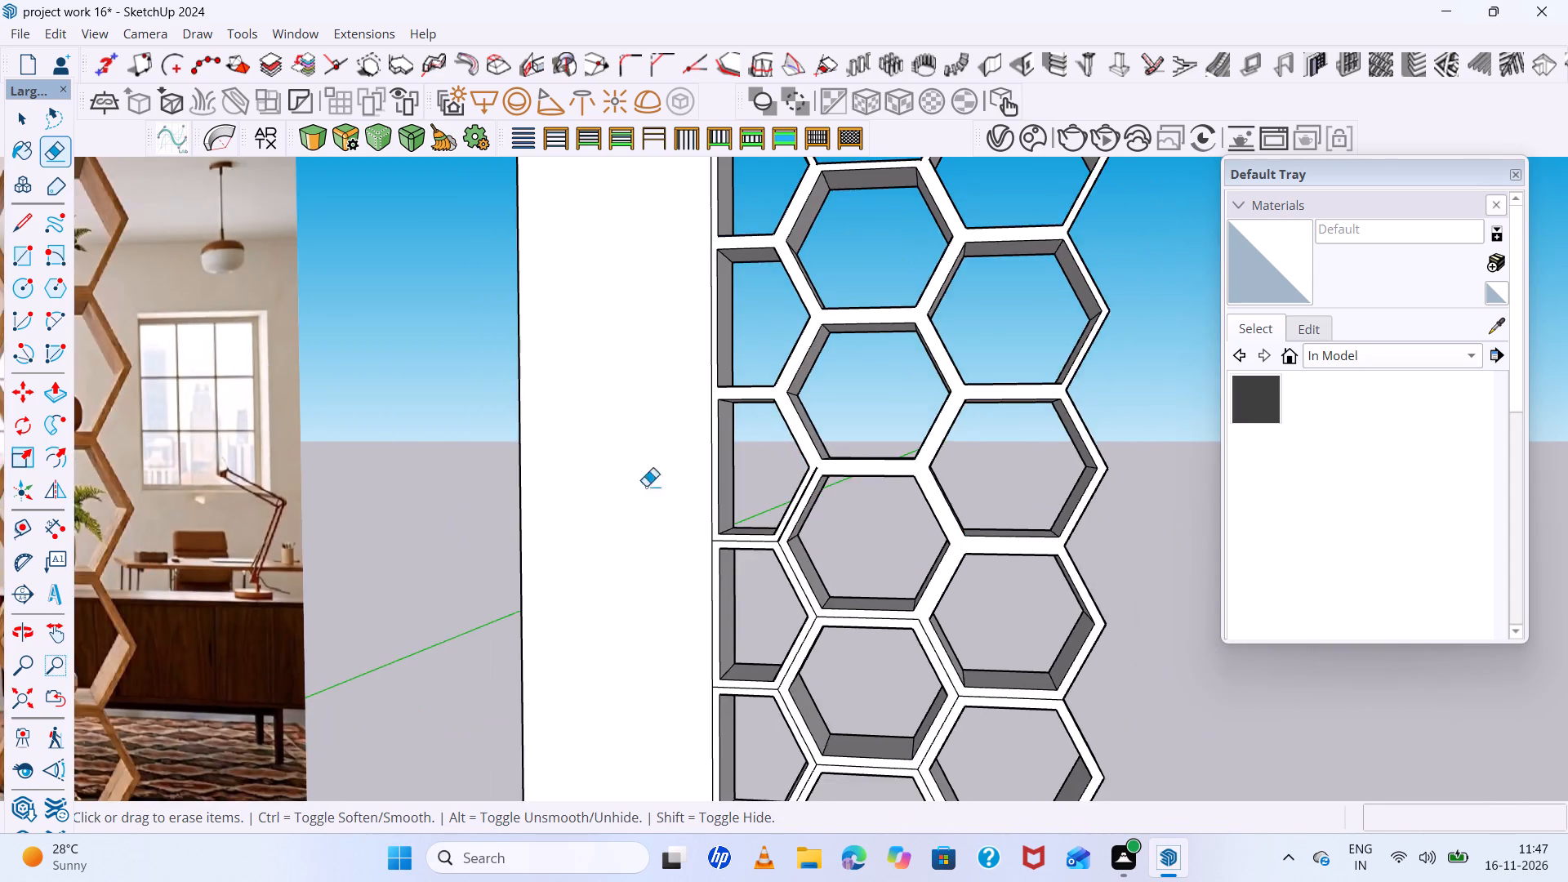
Erase the seam lines meeting at the third middle hexagon's left corner, including the one between the neighbouring partial cells.
scroll(481, 471, up, 5)
scroll(996, 595, up, 12)
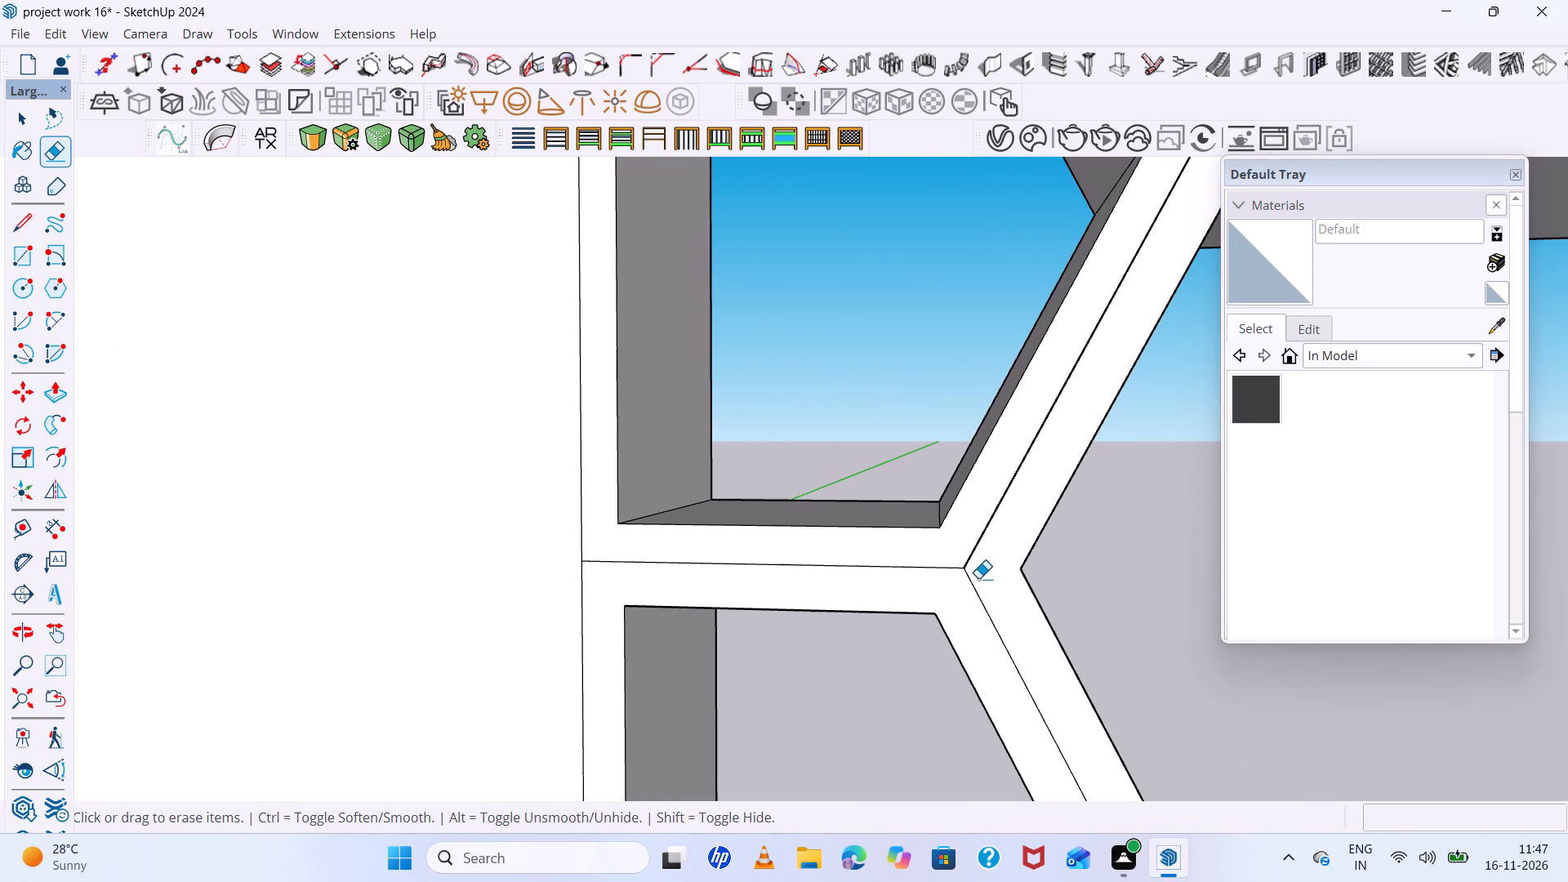
drag(969, 559, 960, 580)
scroll(959, 580, down, 20)
scroll(959, 580, down, 2)
Erase the seam lines at the middle column's fourth hexagon's left corner and the one it shares with the third hexagon.
scroll(960, 620, up, 4)
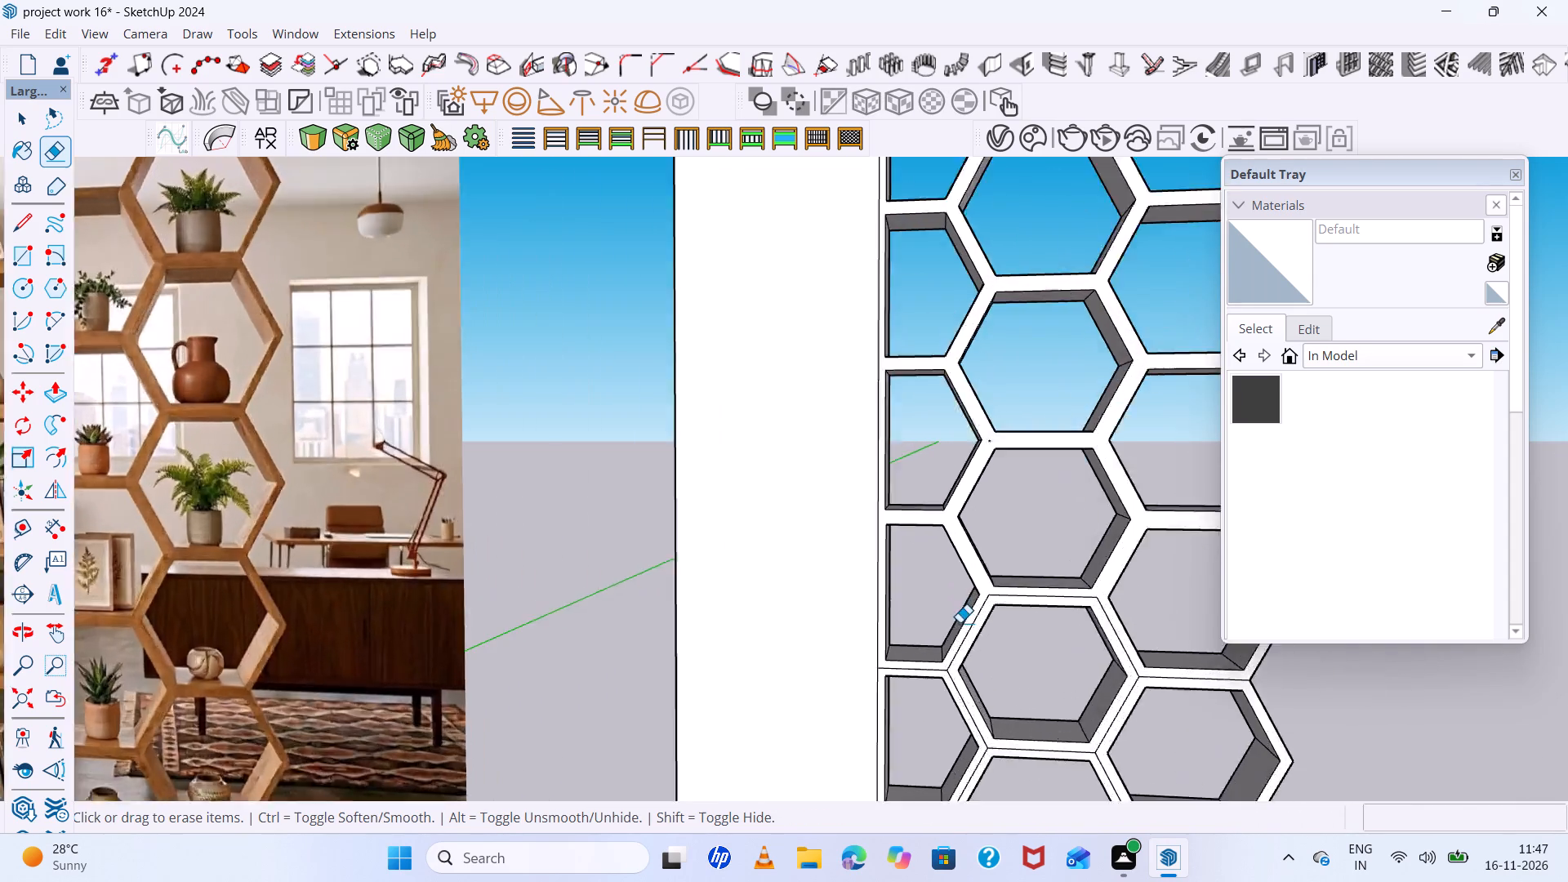
scroll(960, 622, up, 10)
drag(908, 734, 919, 747)
scroll(906, 598, down, 8)
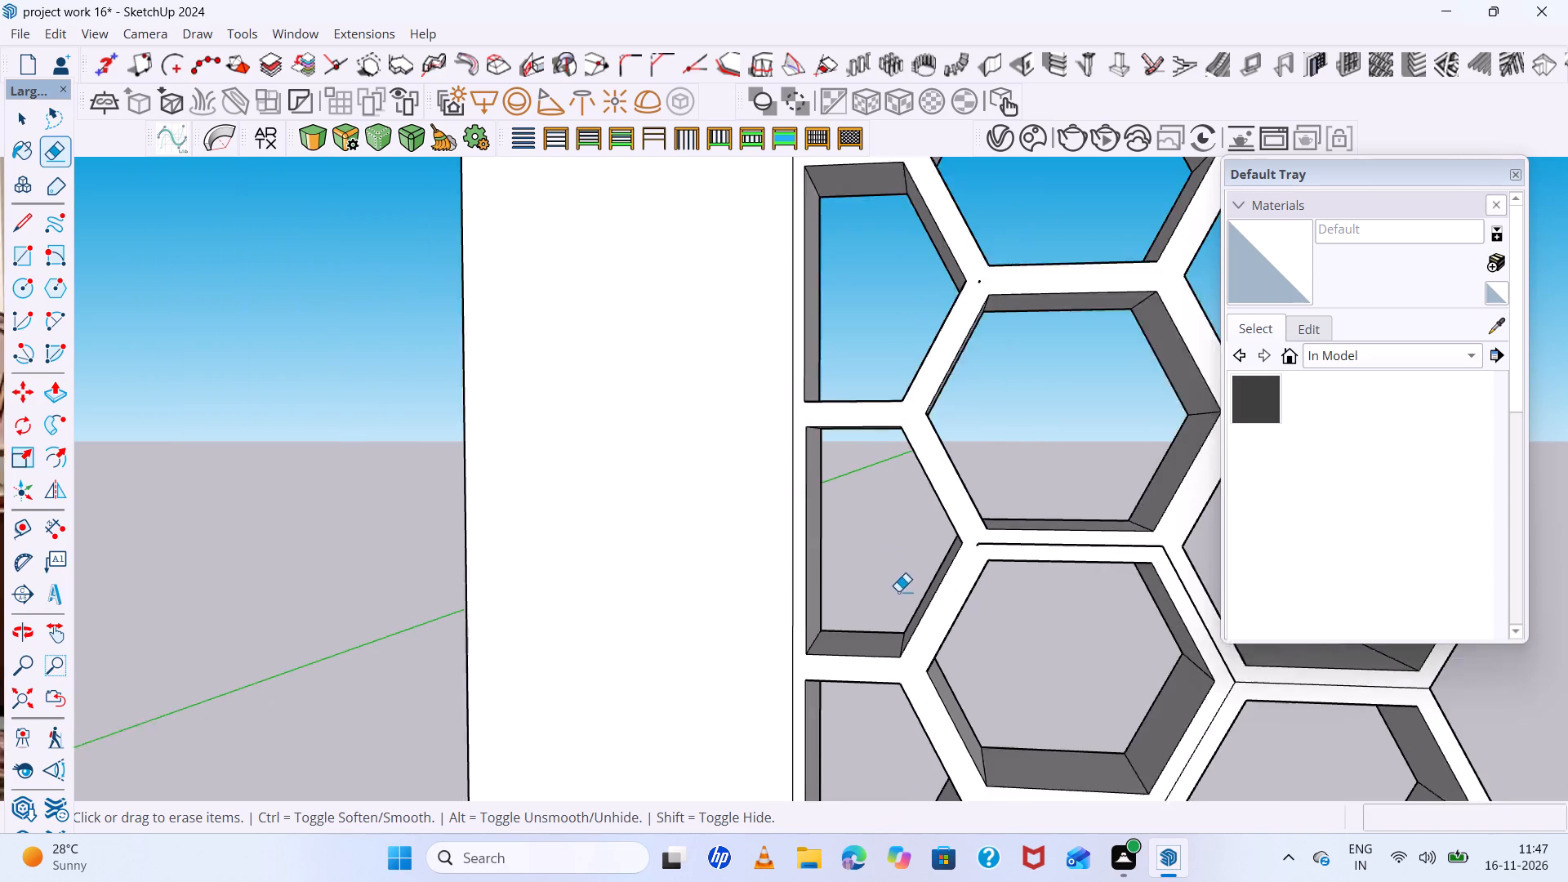
scroll(1067, 568, up, 8)
drag(1073, 535, 1062, 536)
drag(872, 529, 866, 542)
scroll(788, 535, down, 13)
Erase the seam lines along the fourth middle hexagon's right side and between the two outer hexagons adjoining it.
scroll(921, 541, up, 14)
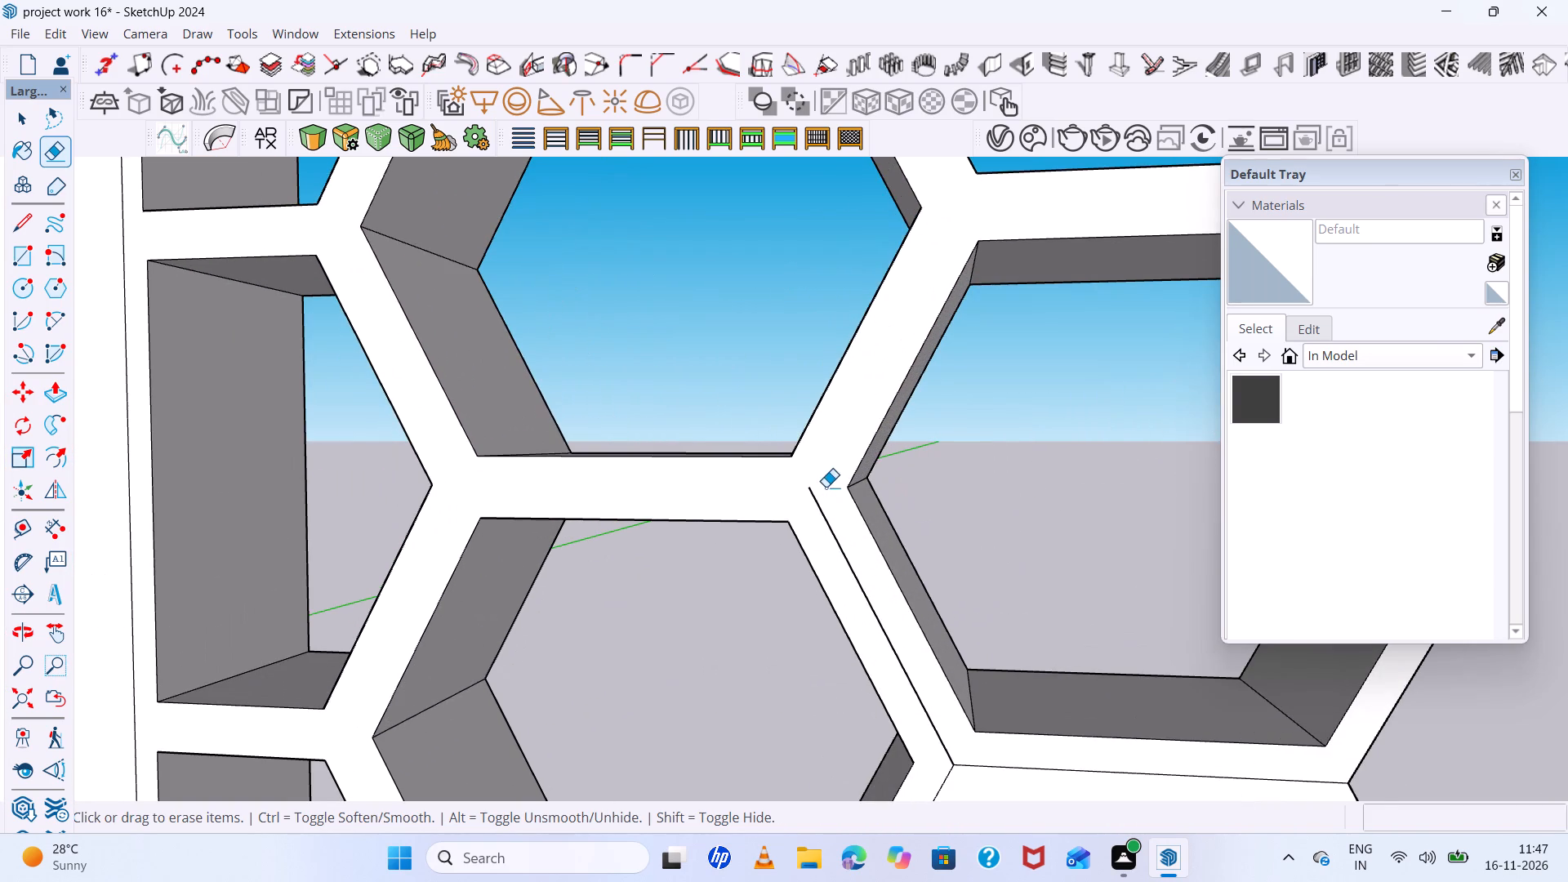
drag(813, 482, 808, 490)
drag(822, 505, 826, 516)
scroll(820, 520, down, 14)
scroll(859, 625, up, 3)
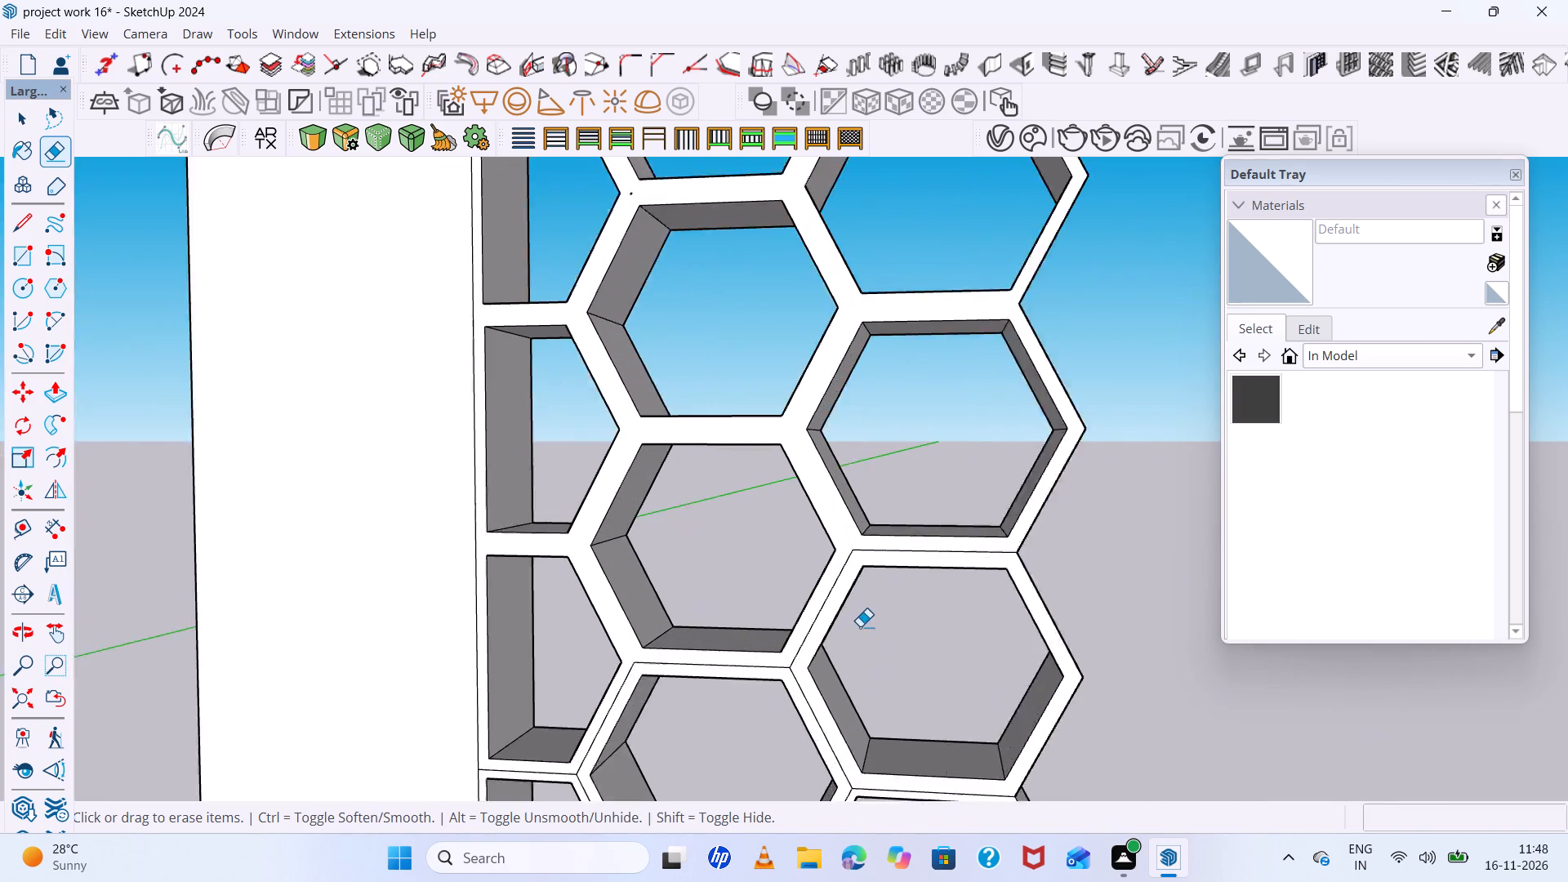
scroll(860, 626, up, 8)
drag(849, 506, 840, 509)
scroll(814, 543, down, 7)
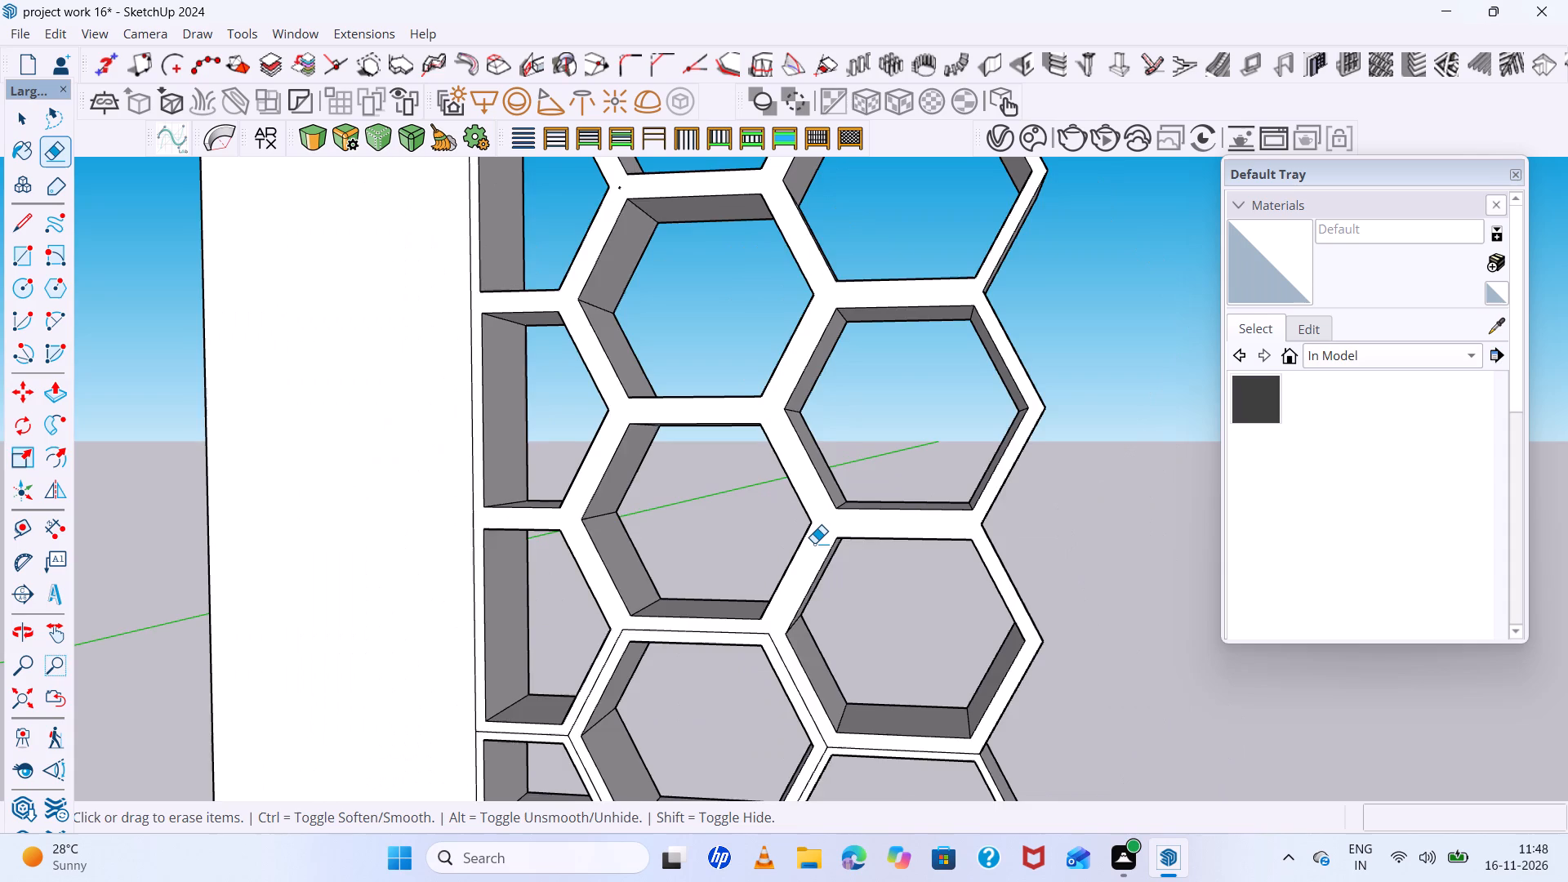
Erase the seam lines along the fifth middle hexagon's upper-right edge and between the lowest outer hexagon and the cut-off cell below.
scroll(814, 543, down, 6)
scroll(790, 658, up, 13)
drag(840, 612, 840, 624)
scroll(840, 625, down, 6)
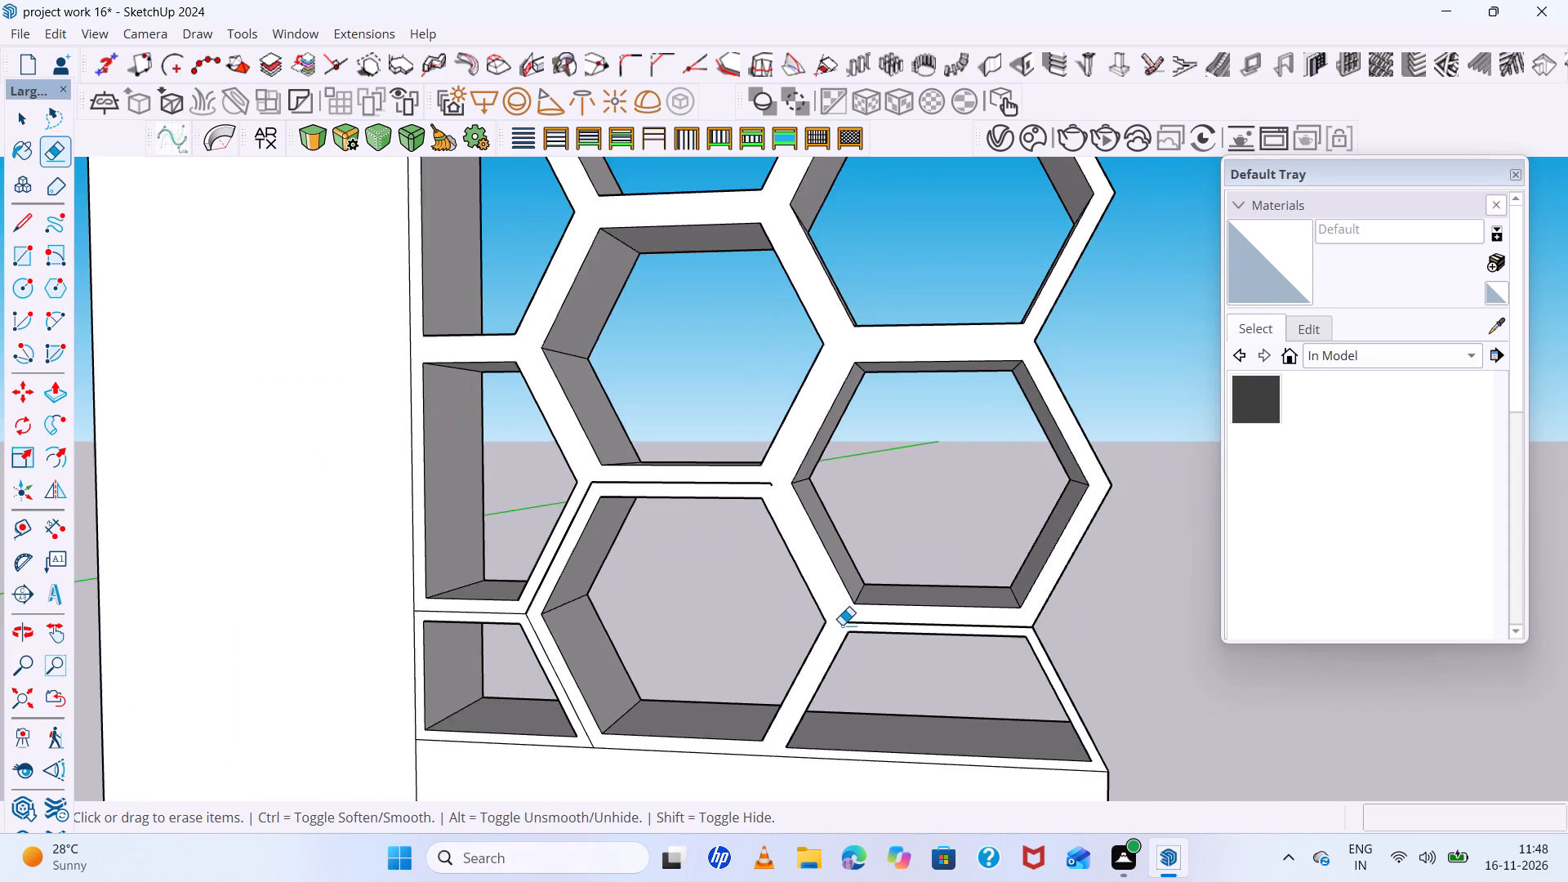
scroll(884, 624, up, 5)
click(884, 624)
scroll(896, 624, down, 5)
scroll(1072, 687, up, 7)
scroll(1085, 686, down, 4)
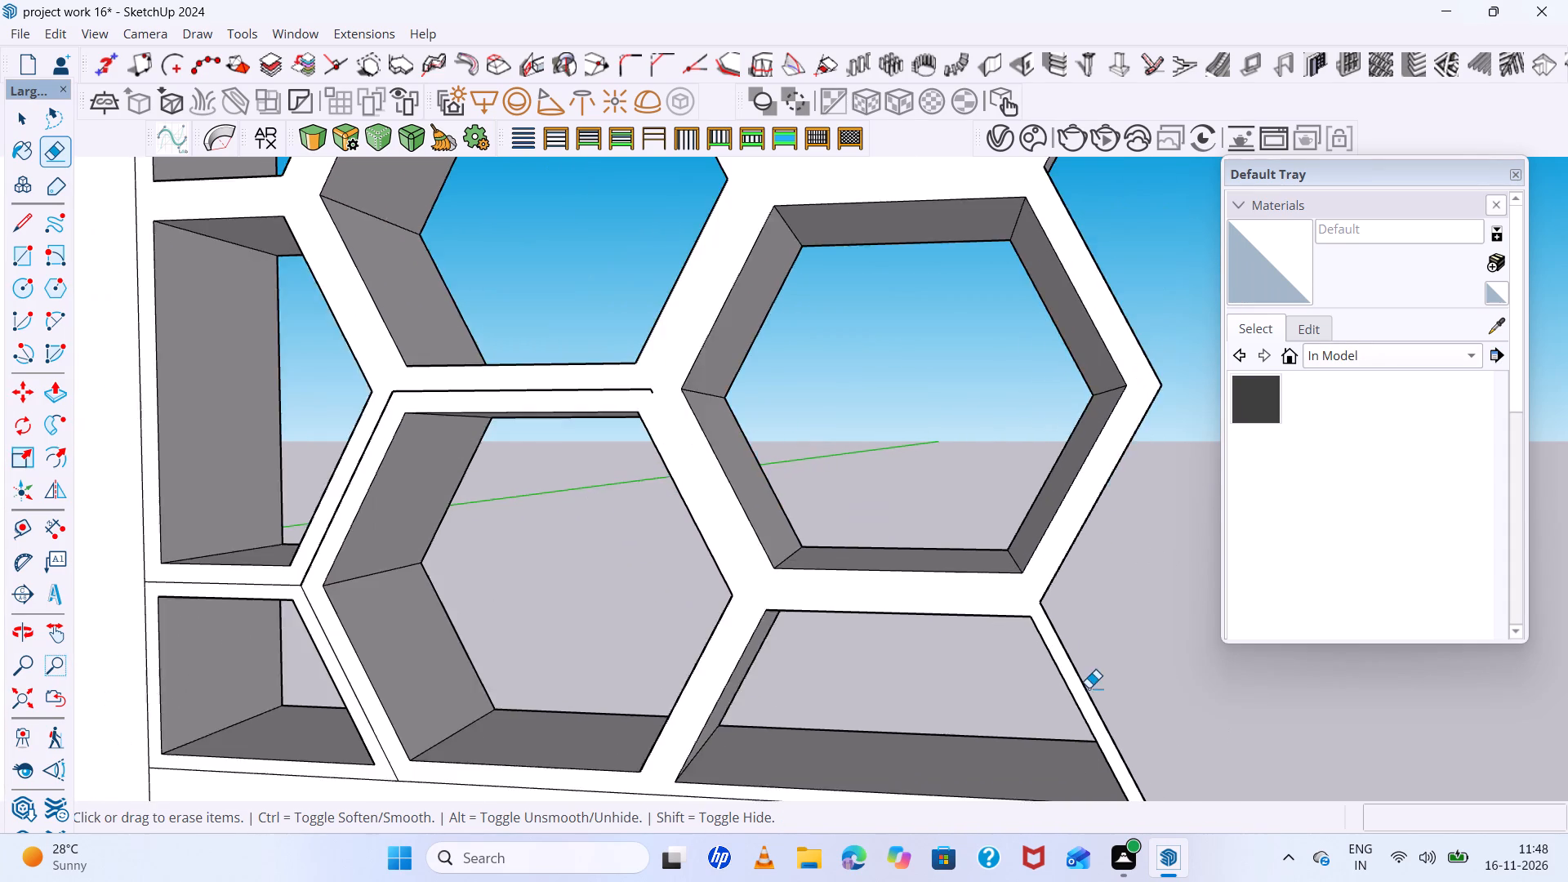
Erase the seam lines along the fifth middle hexagon's top and left sides, including the one between the lowest partial cells.
scroll(1089, 688, down, 9)
scroll(742, 523, up, 12)
drag(751, 555, 751, 572)
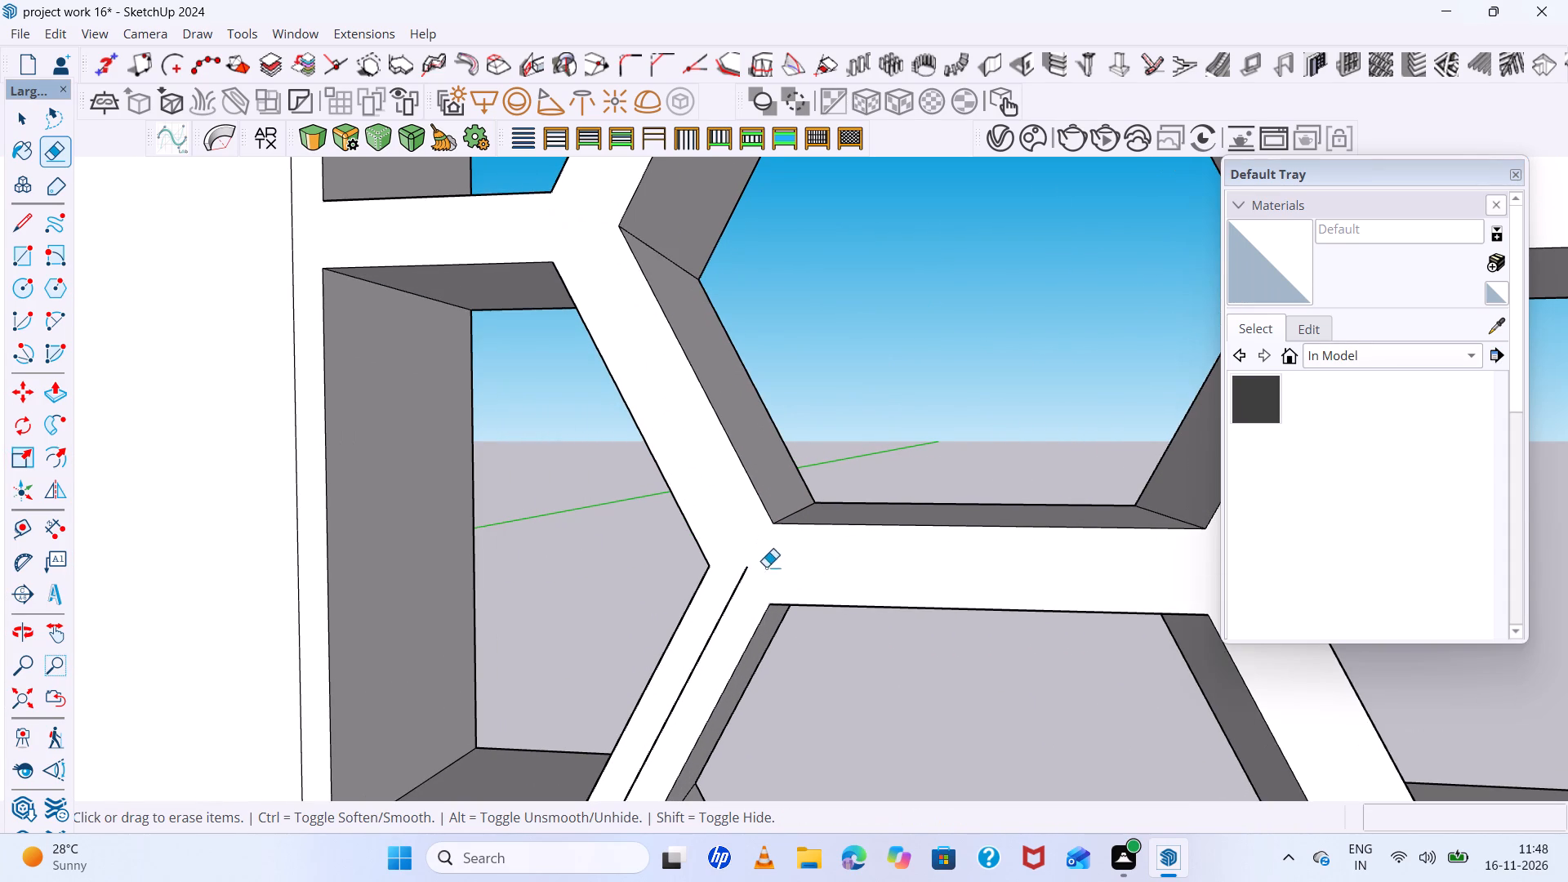
drag(759, 566, 725, 581)
scroll(786, 559, down, 11)
scroll(682, 689, up, 12)
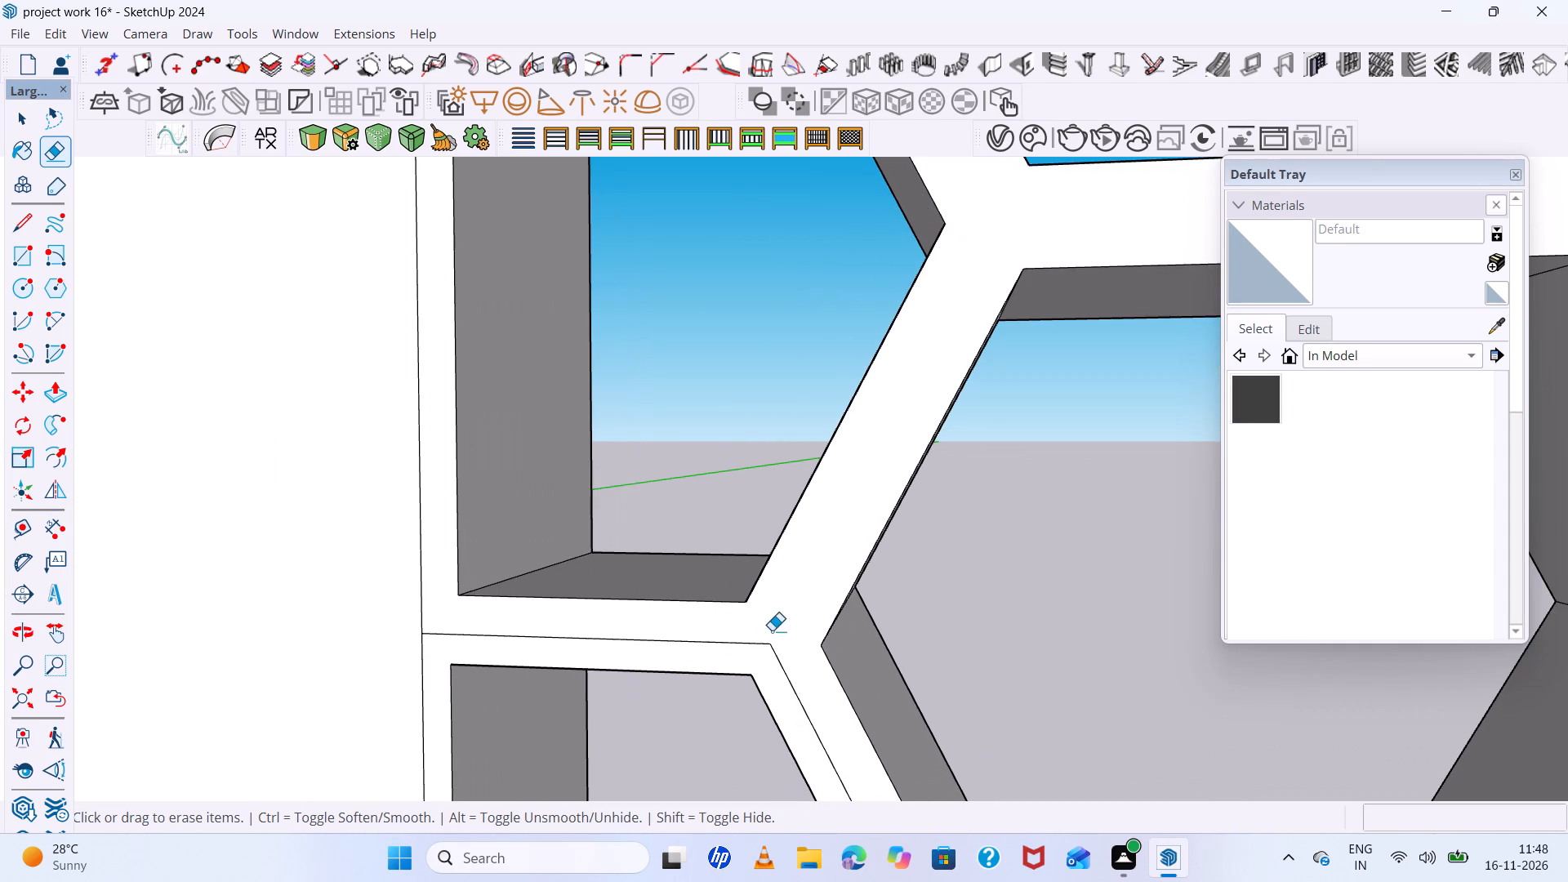
drag(772, 630, 770, 653)
scroll(810, 636, down, 19)
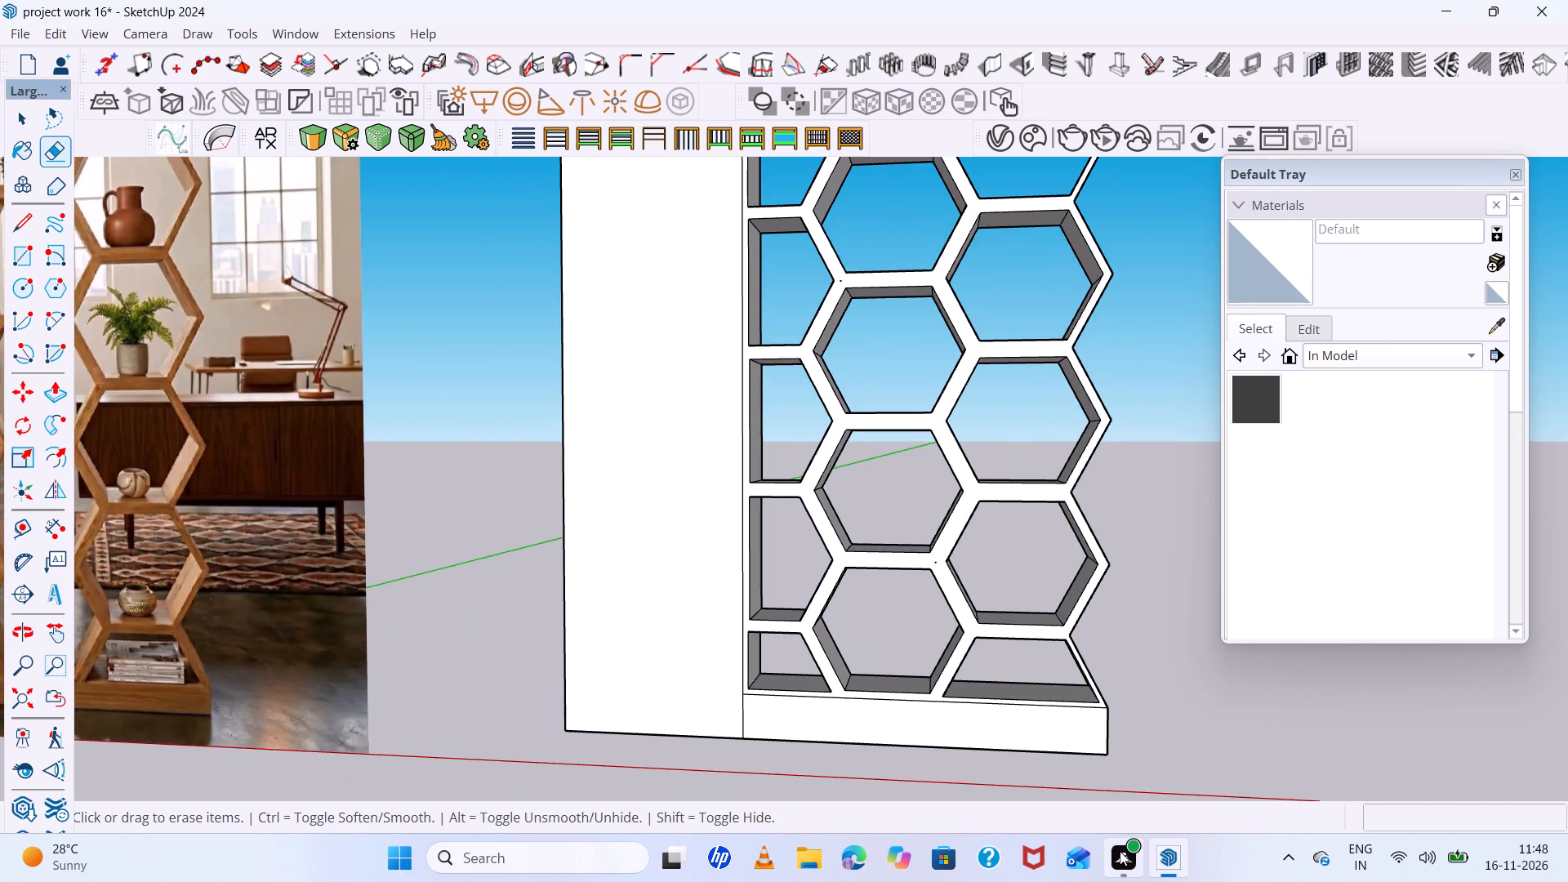
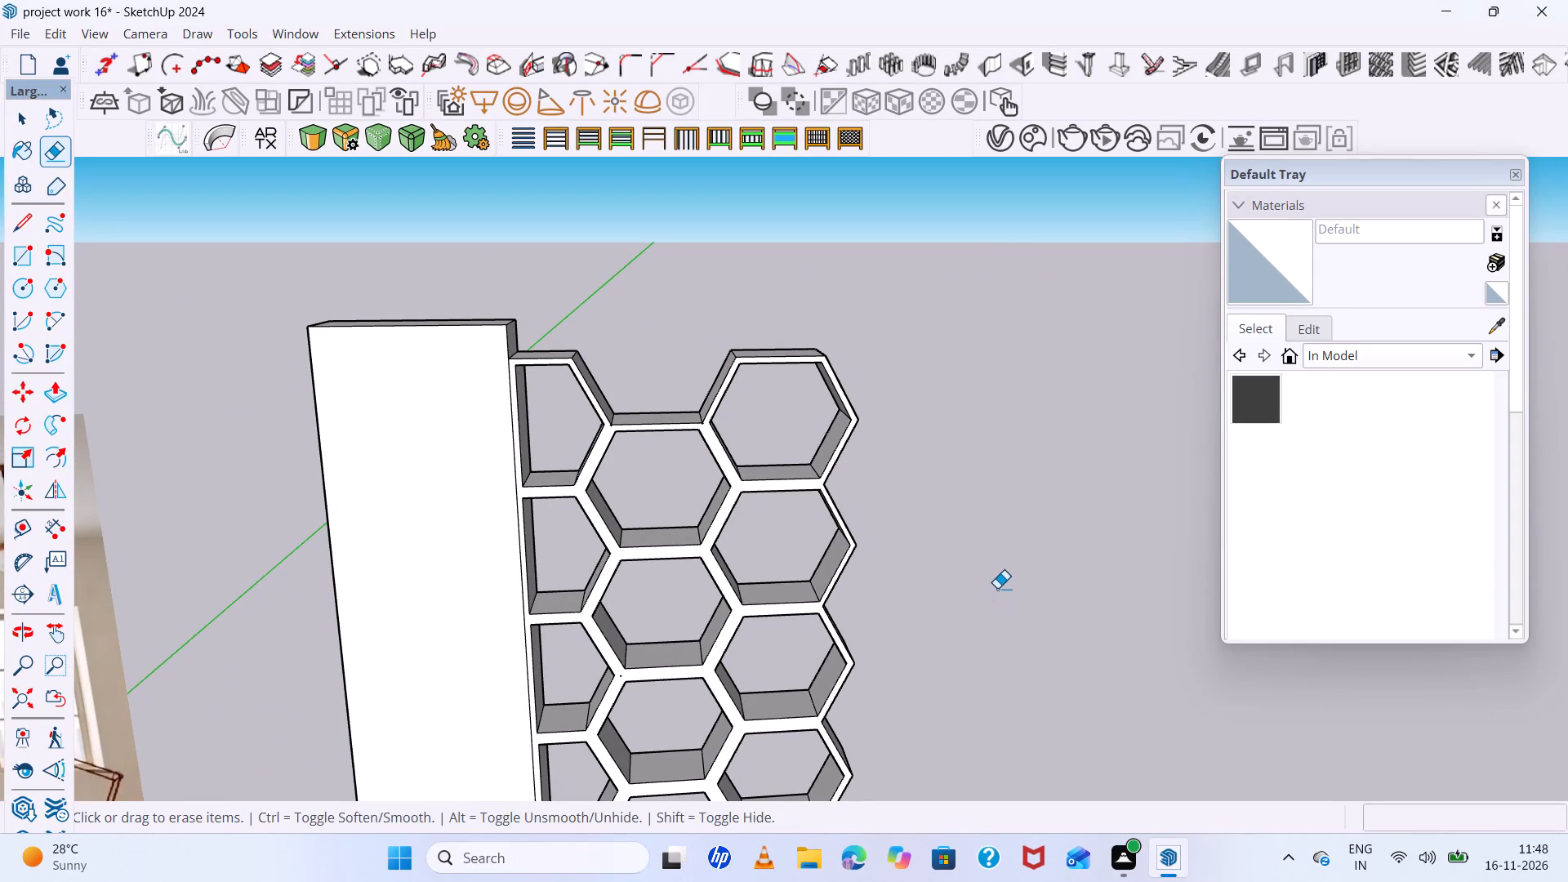
Inspect the honeycomb shelving unit from the front, side and below, checking the cleaned frames and open cells against the reference picture.
scroll(614, 473, down, 14)
scroll(710, 489, up, 1)
middle_drag(710, 489, 584, 326)
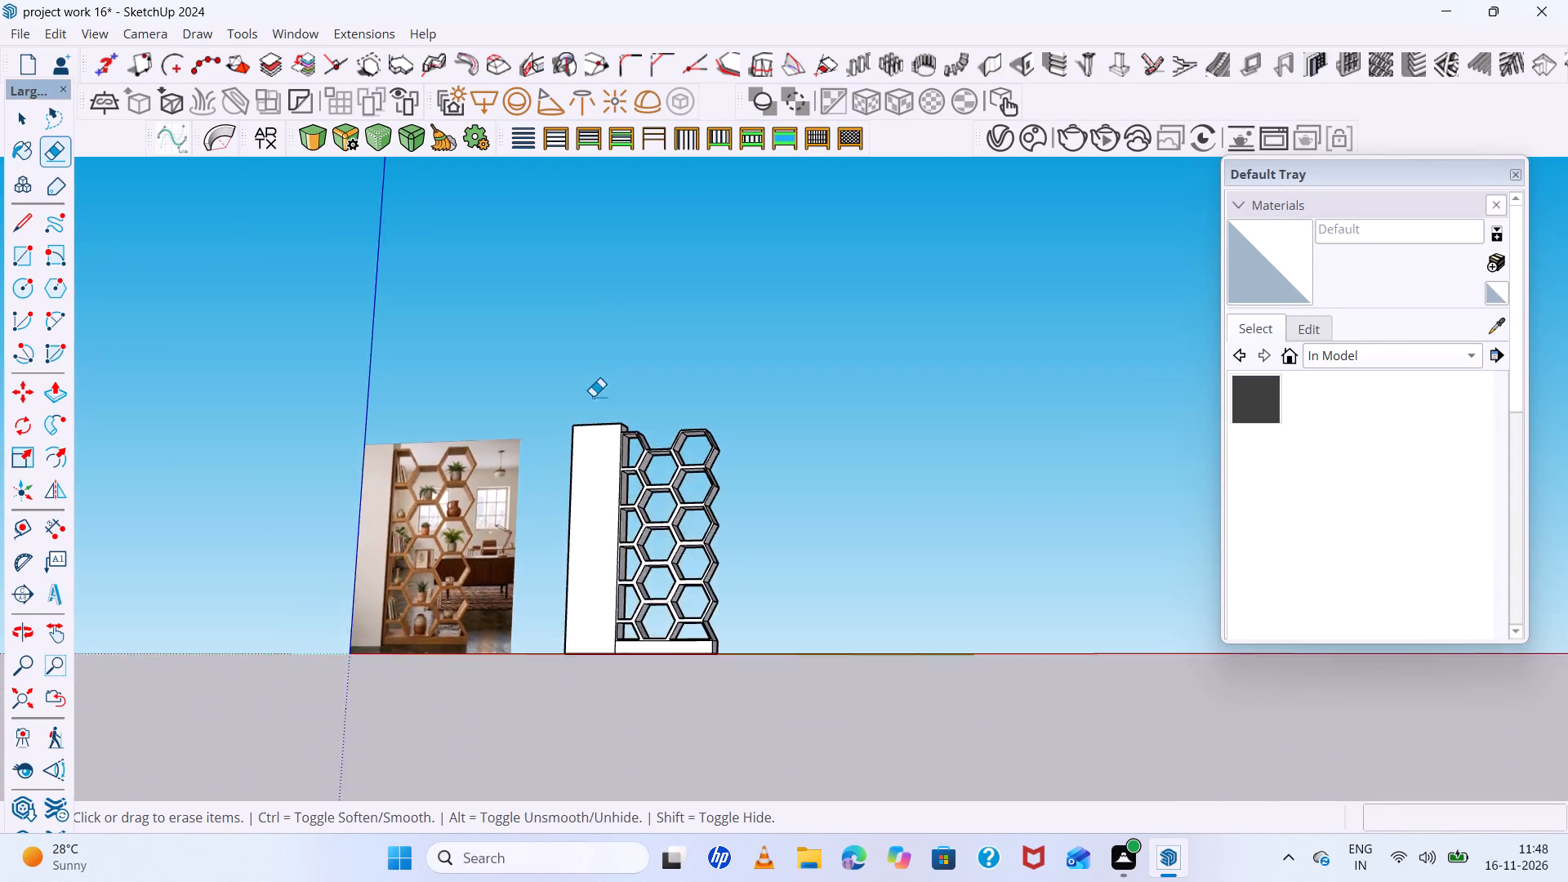
scroll(604, 412, up, 13)
scroll(740, 499, down, 7)
middle_drag(740, 499, 469, 579)
scroll(710, 480, up, 13)
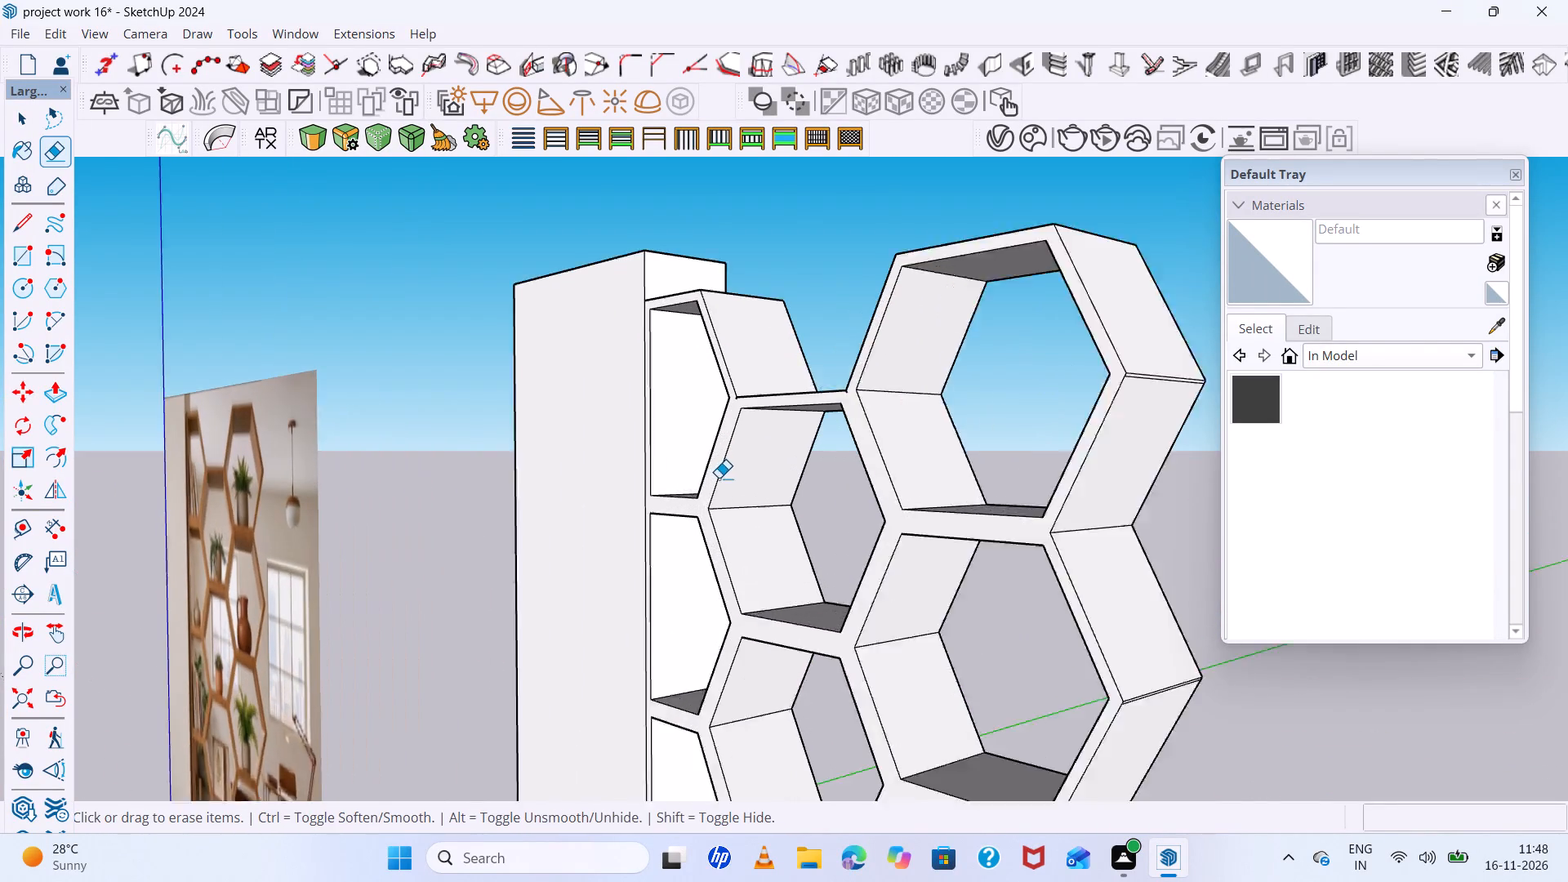
key(space)
scroll(723, 390, down, 8)
middle_drag(772, 472, 907, 524)
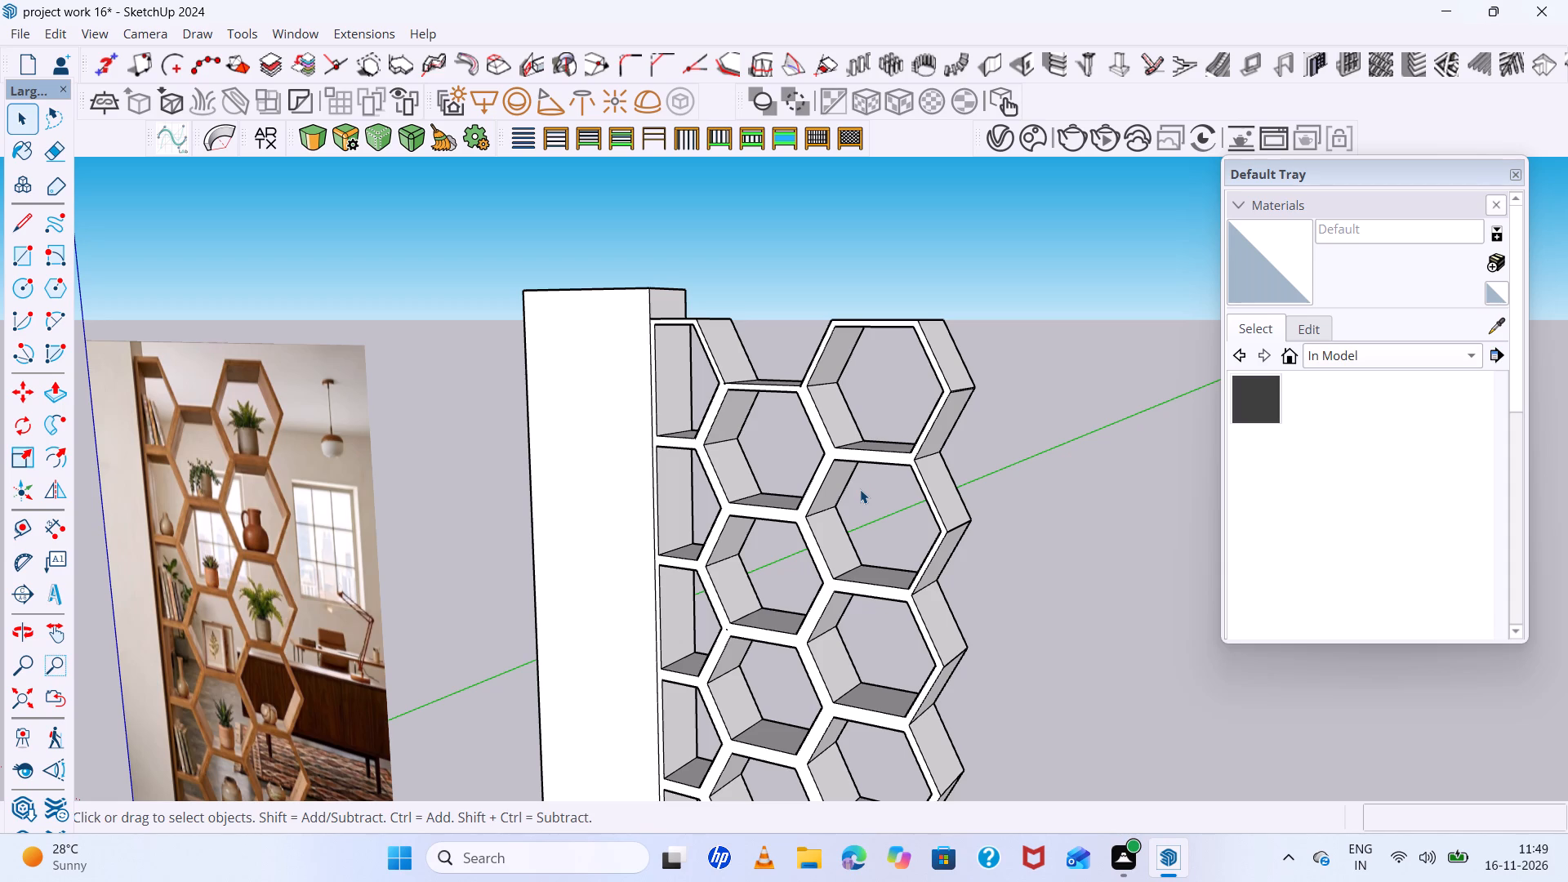
scroll(814, 486, down, 8)
middle_drag(772, 601, 847, 541)
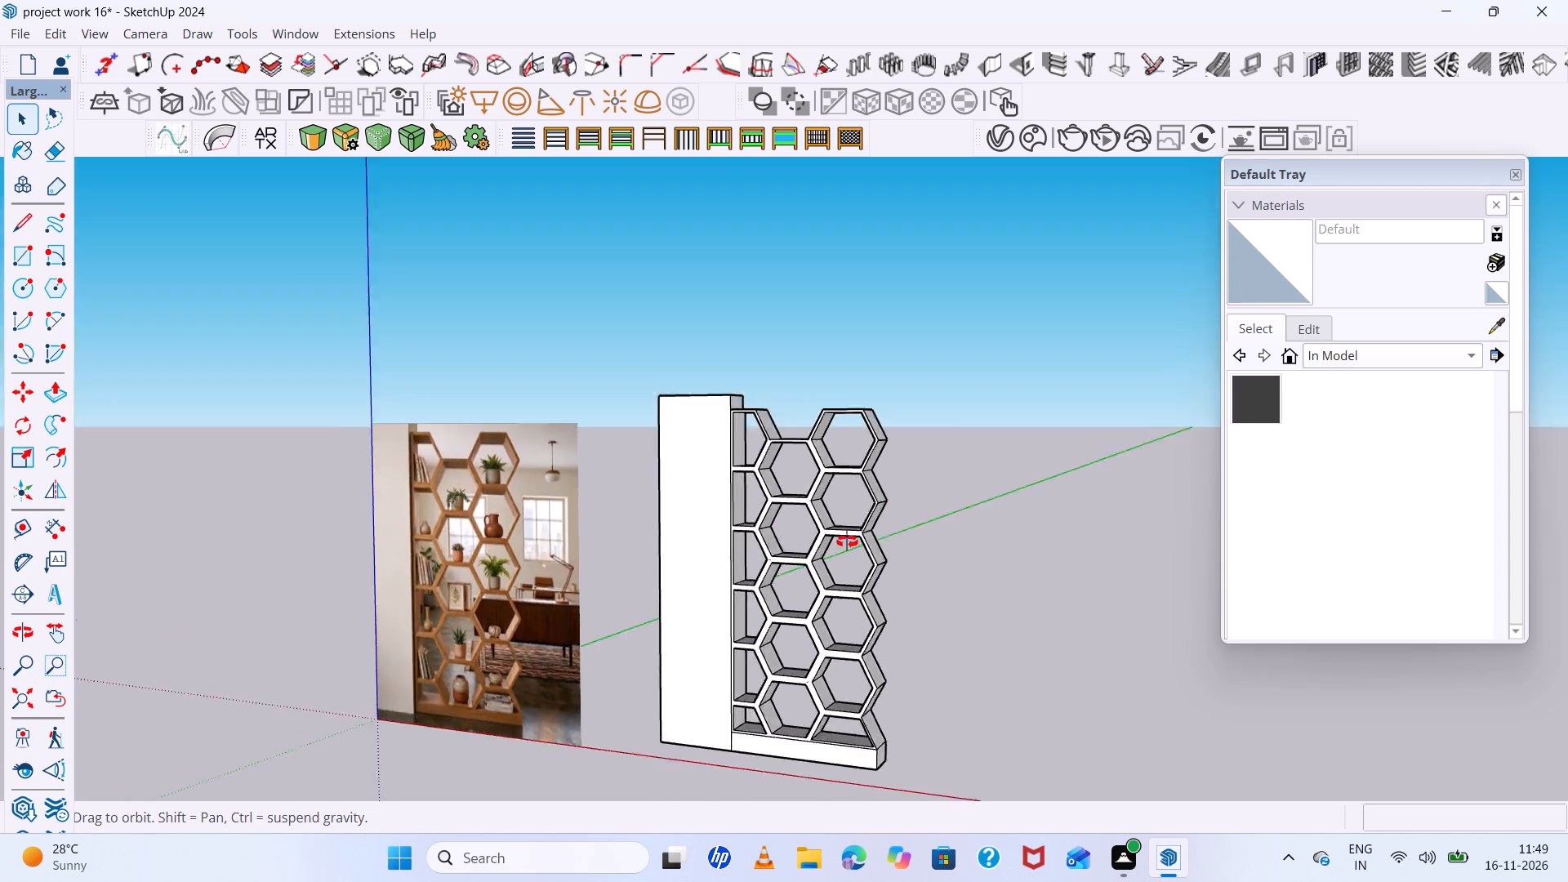
middle_drag(847, 541, 907, 530)
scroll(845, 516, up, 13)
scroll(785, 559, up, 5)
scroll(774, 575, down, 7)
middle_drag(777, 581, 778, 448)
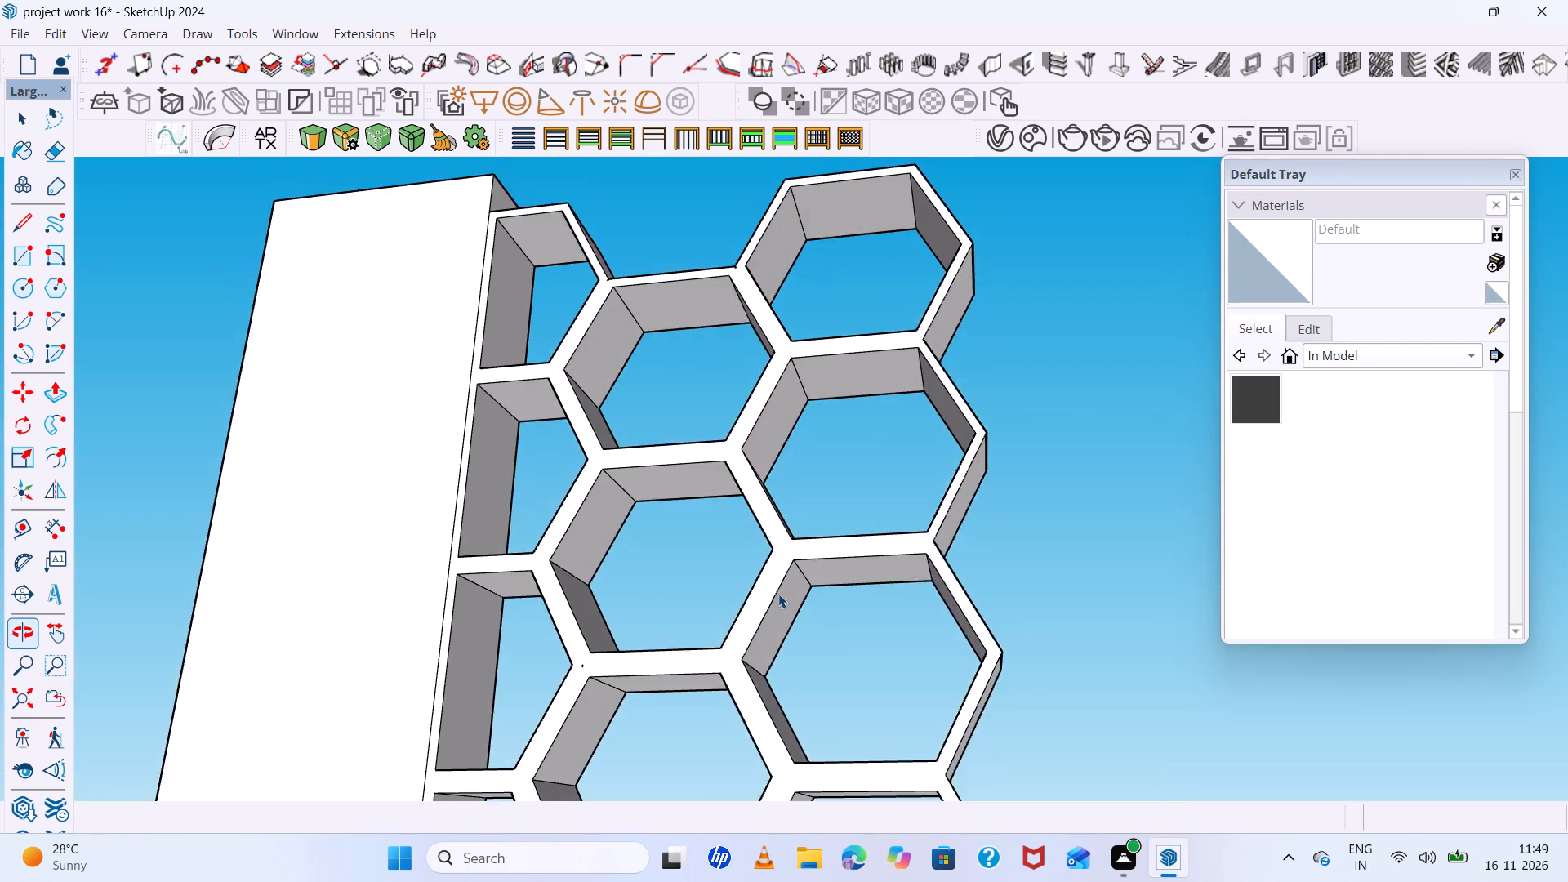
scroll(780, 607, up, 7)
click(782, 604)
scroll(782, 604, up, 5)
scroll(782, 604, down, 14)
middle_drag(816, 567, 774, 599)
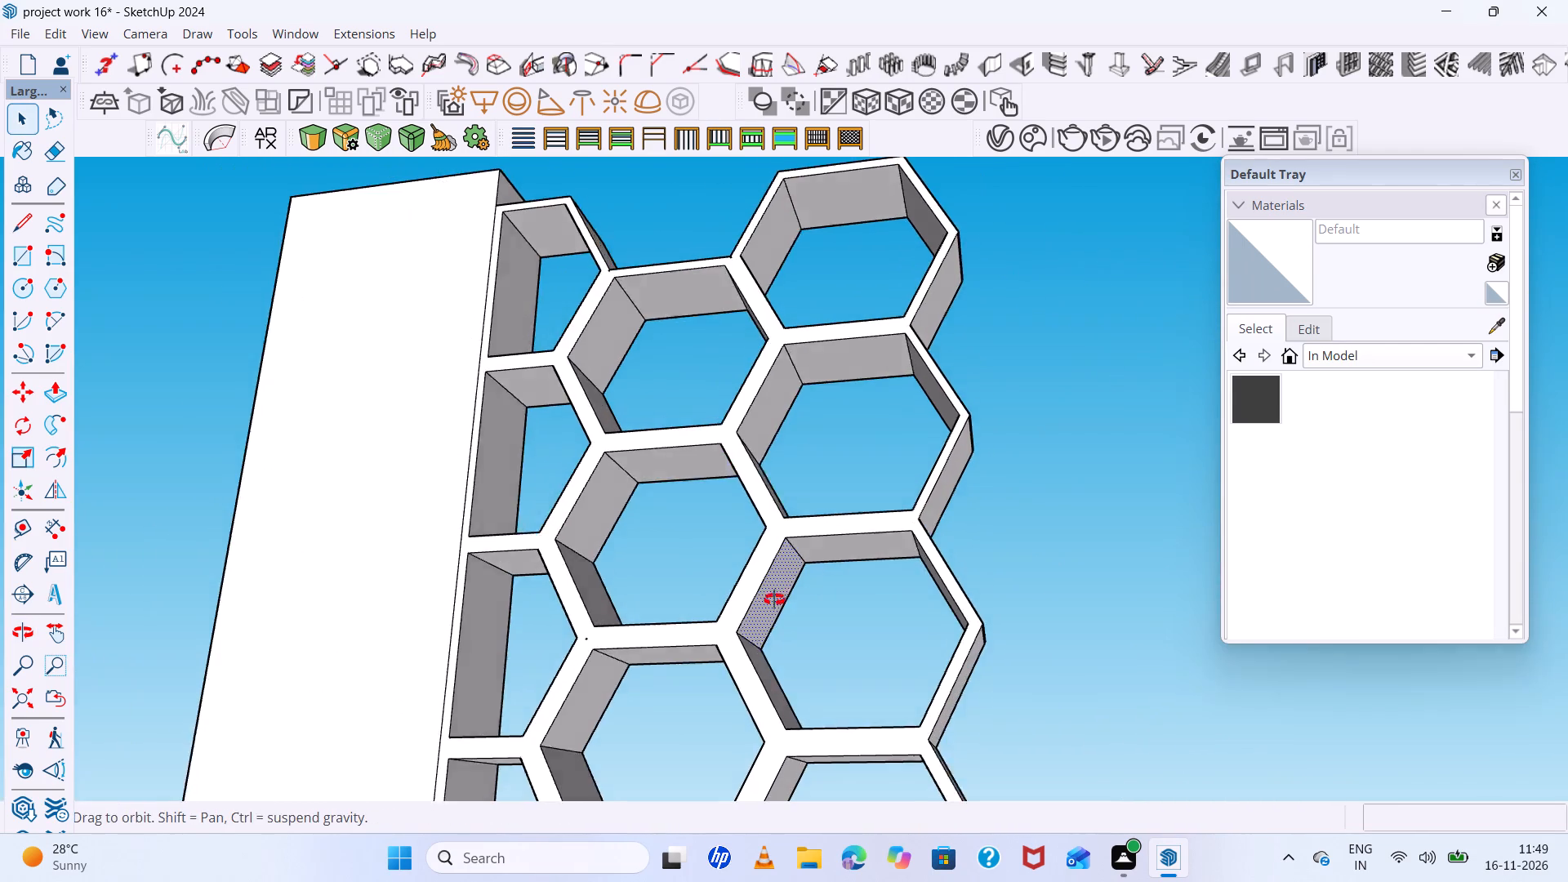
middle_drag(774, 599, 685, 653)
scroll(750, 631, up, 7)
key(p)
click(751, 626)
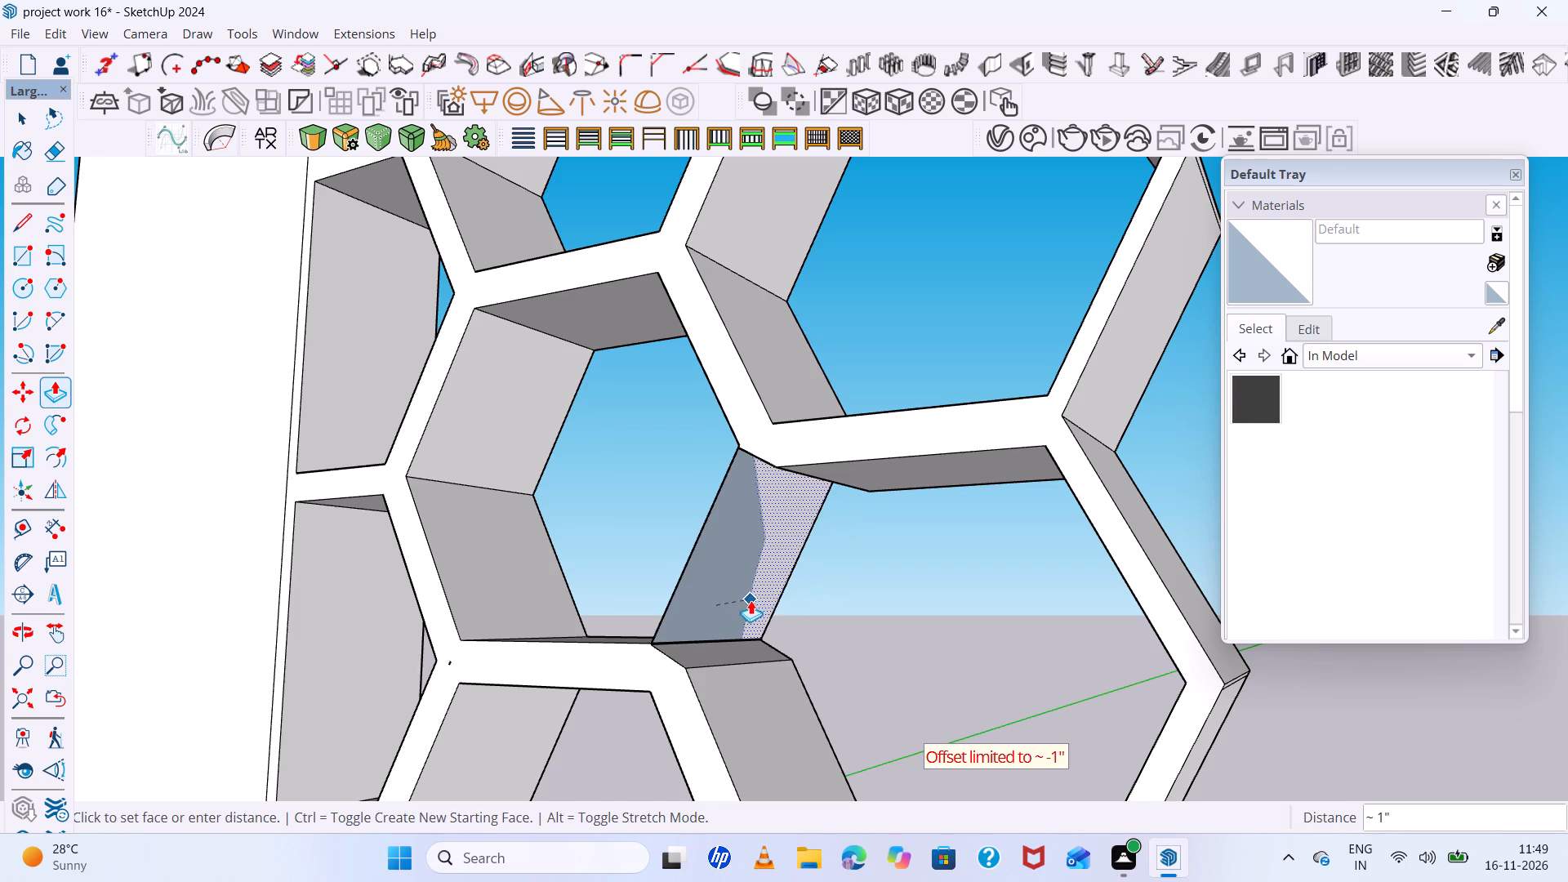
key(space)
Examine the whole shelving unit from above and the front beside the reference picture, comparing the hexagon layout and base.
scroll(751, 600, down, 20)
scroll(751, 600, down, 4)
middle_drag(861, 546, 980, 758)
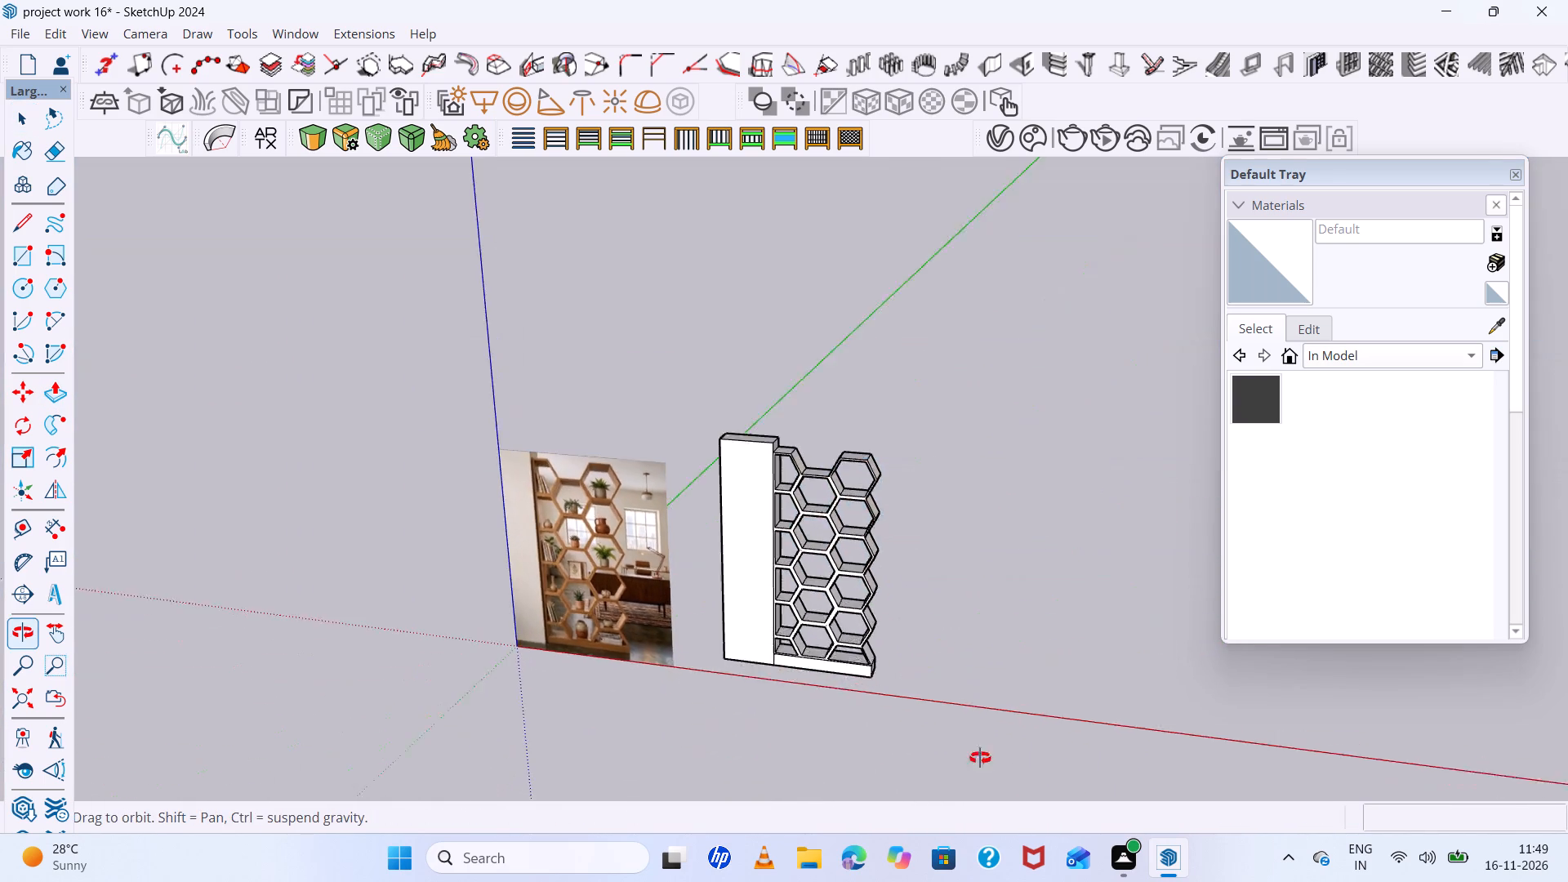
middle_drag(980, 758, 1018, 806)
scroll(848, 566, up, 8)
scroll(831, 534, down, 7)
middle_drag(831, 600, 820, 408)
scroll(794, 537, up, 2)
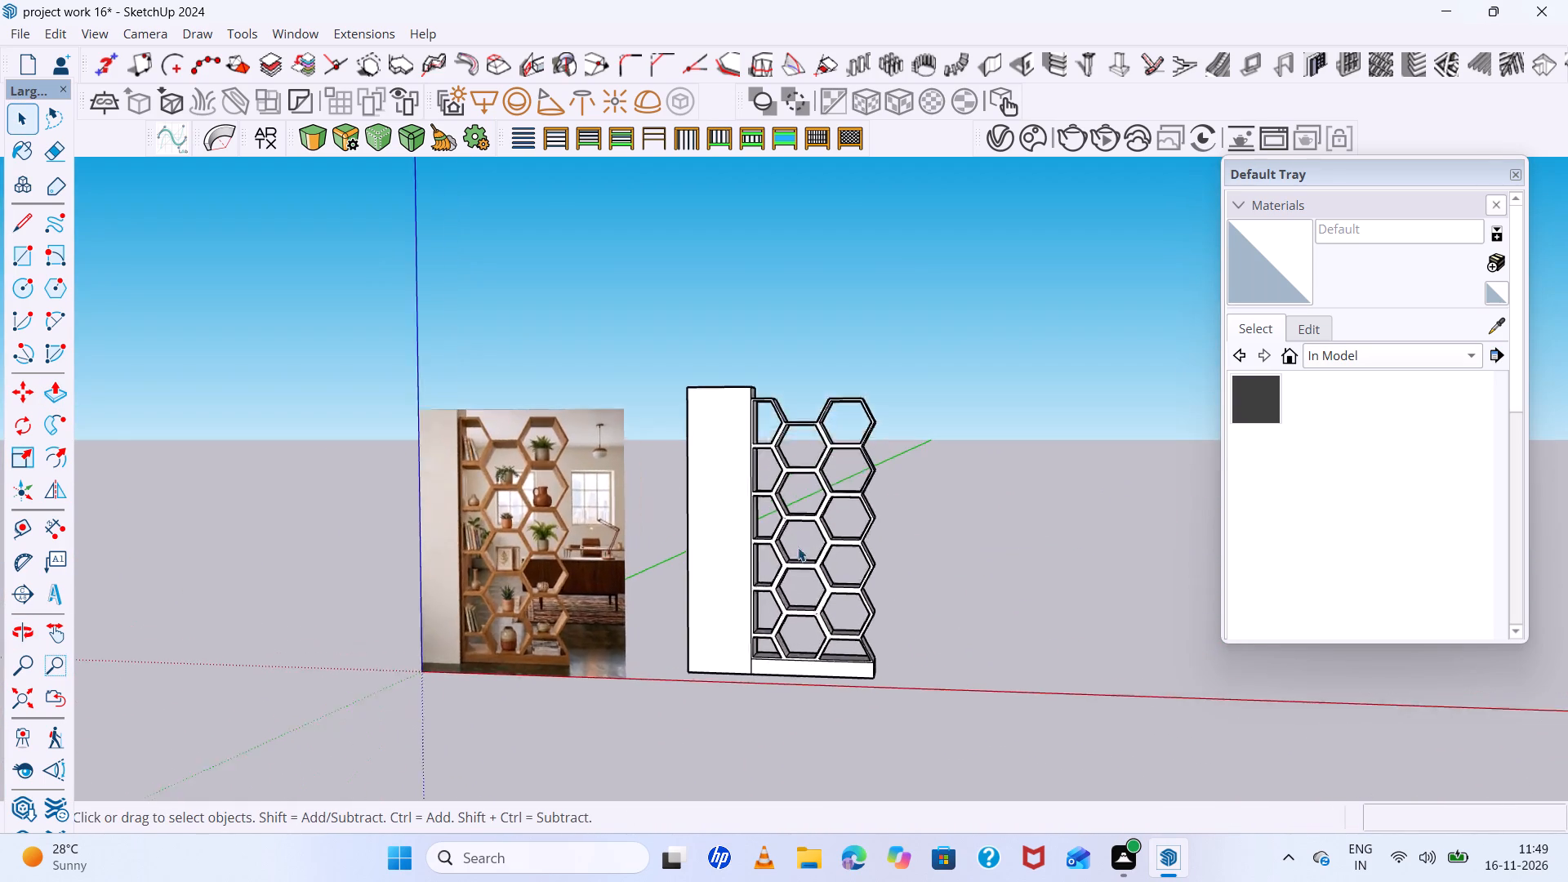
scroll(798, 547, up, 11)
scroll(800, 548, down, 5)
middle_drag(800, 548, 802, 498)
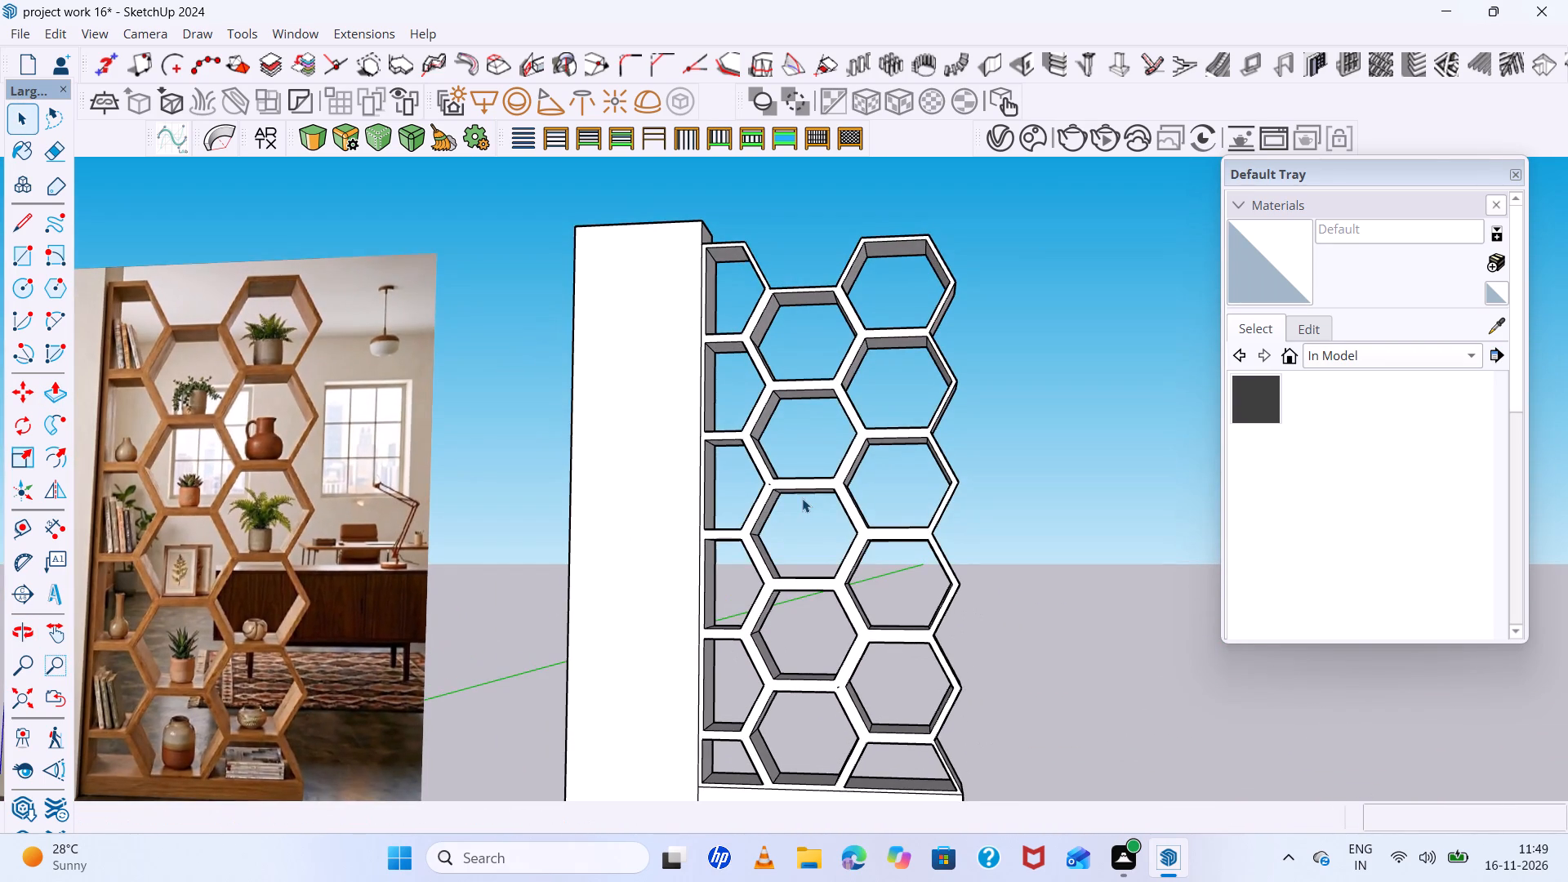
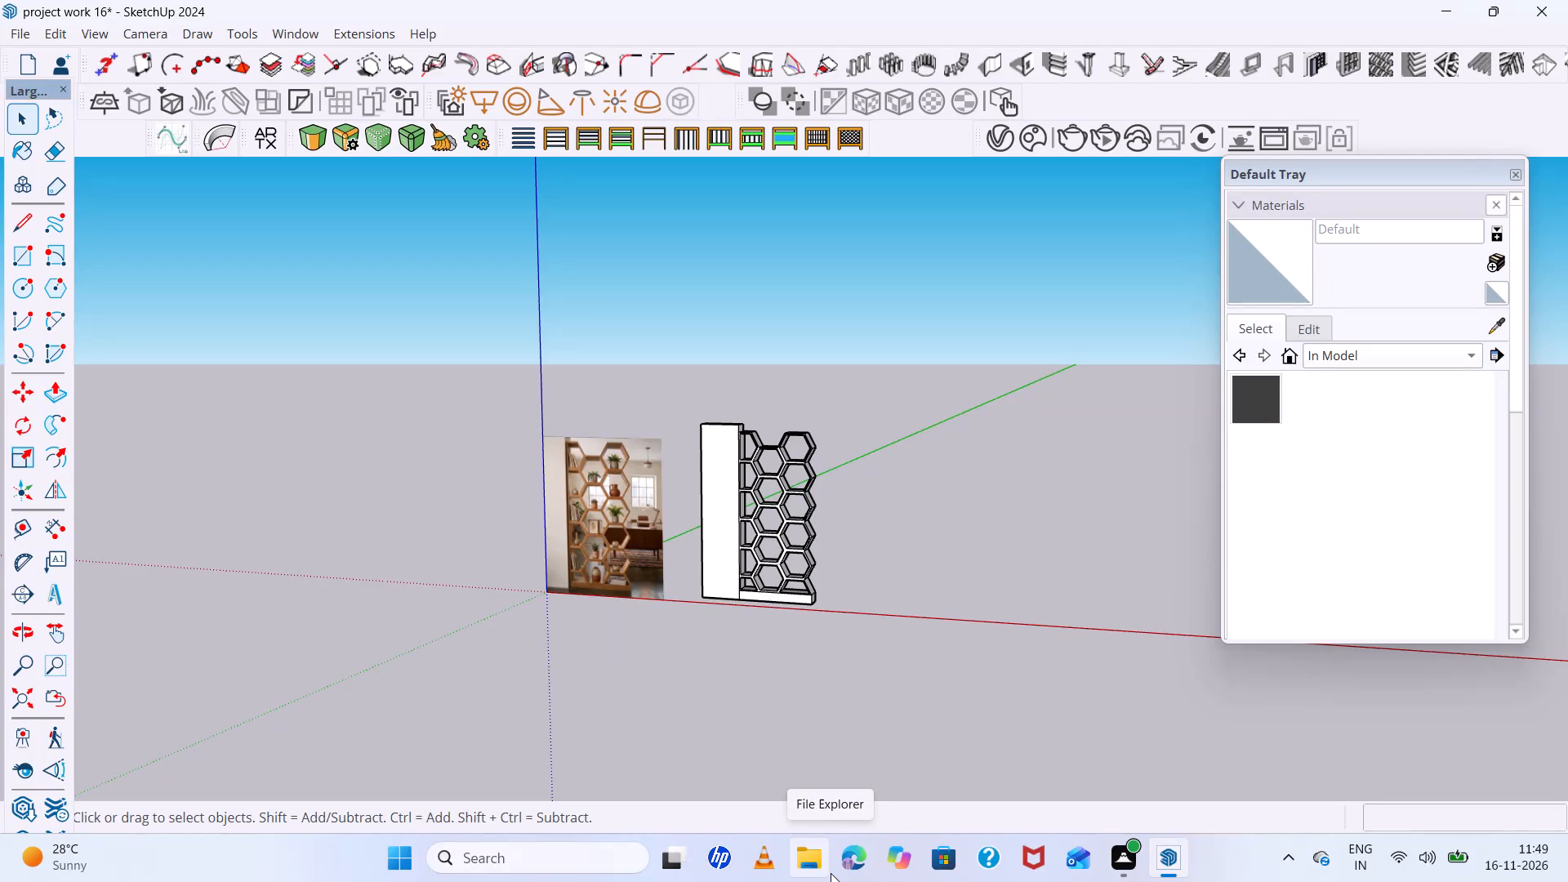
Push the outer side face of the tall solid panel beside the honeycomb inward by 3" to narrow the panel.
scroll(612, 78, down, 5)
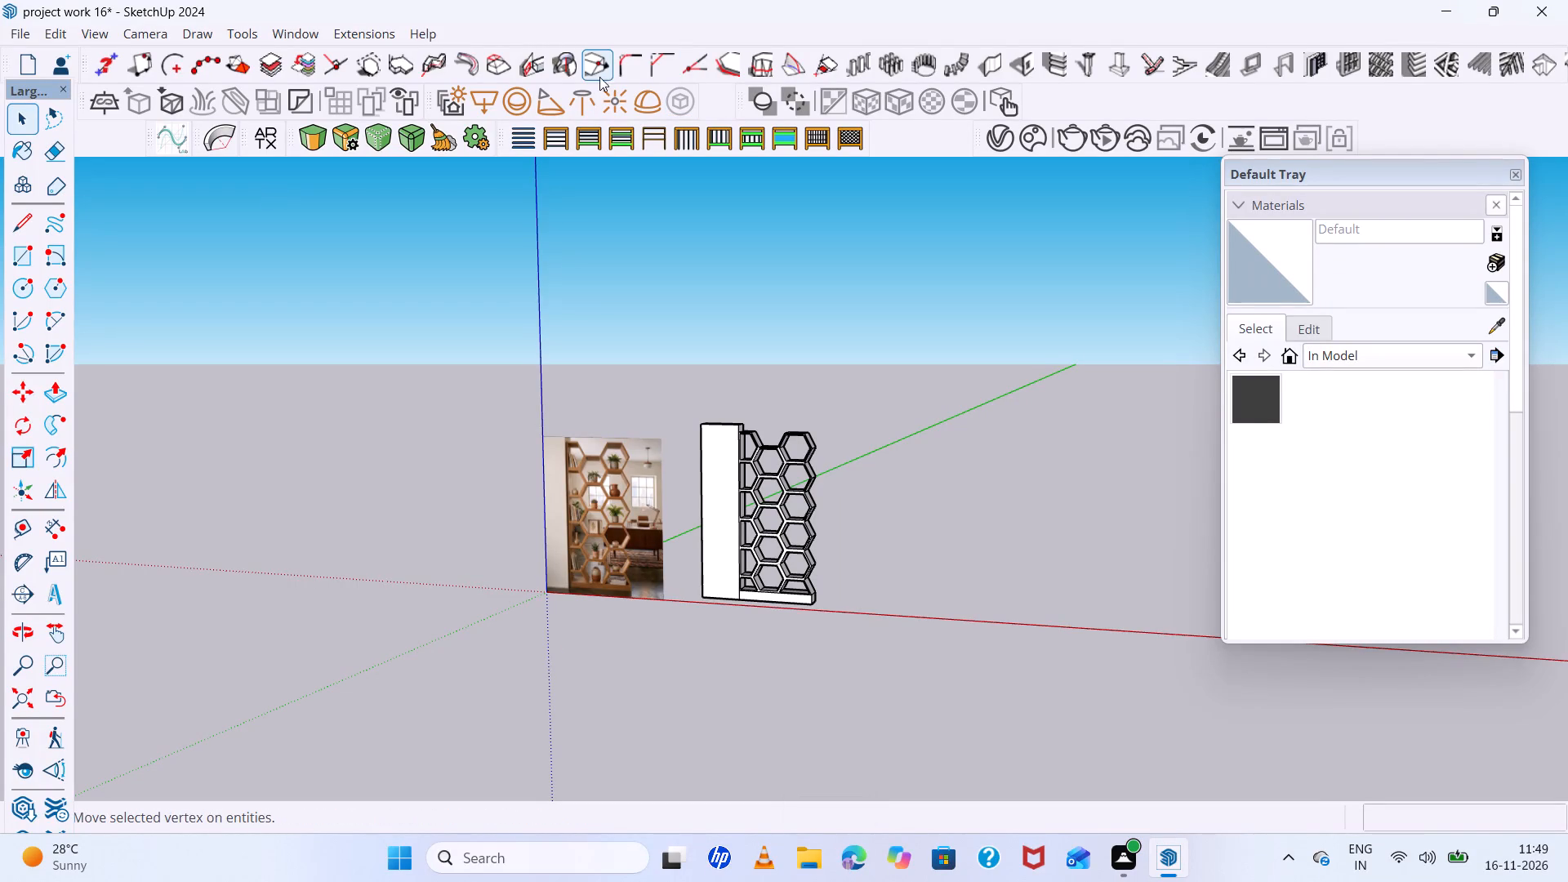
scroll(238, 90, down, 1)
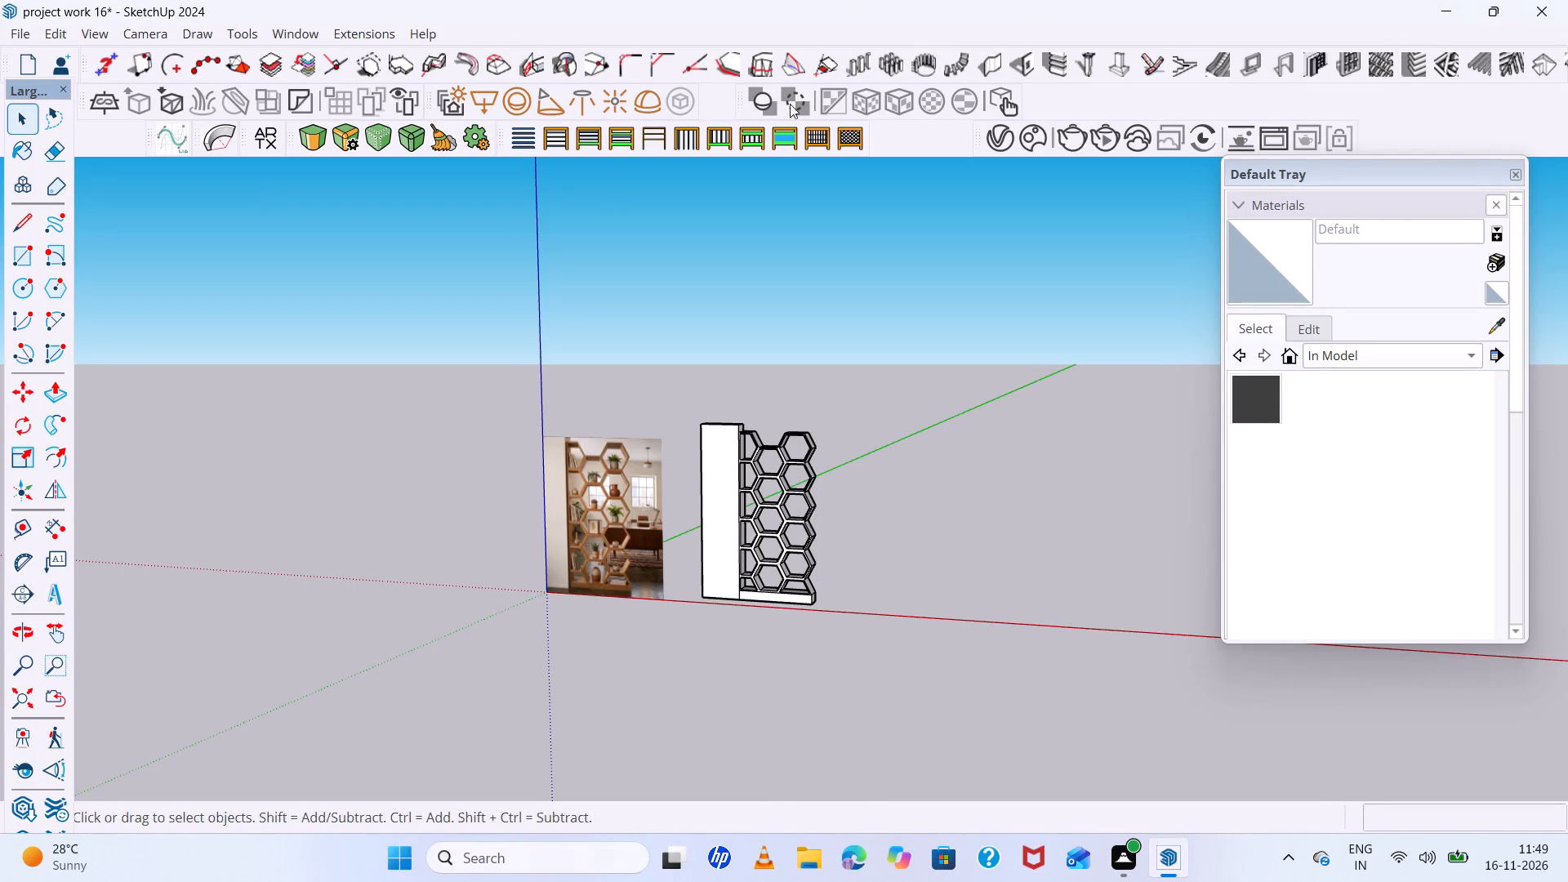
scroll(1062, 448, down, 6)
scroll(808, 485, up, 12)
middle_drag(965, 497, 800, 503)
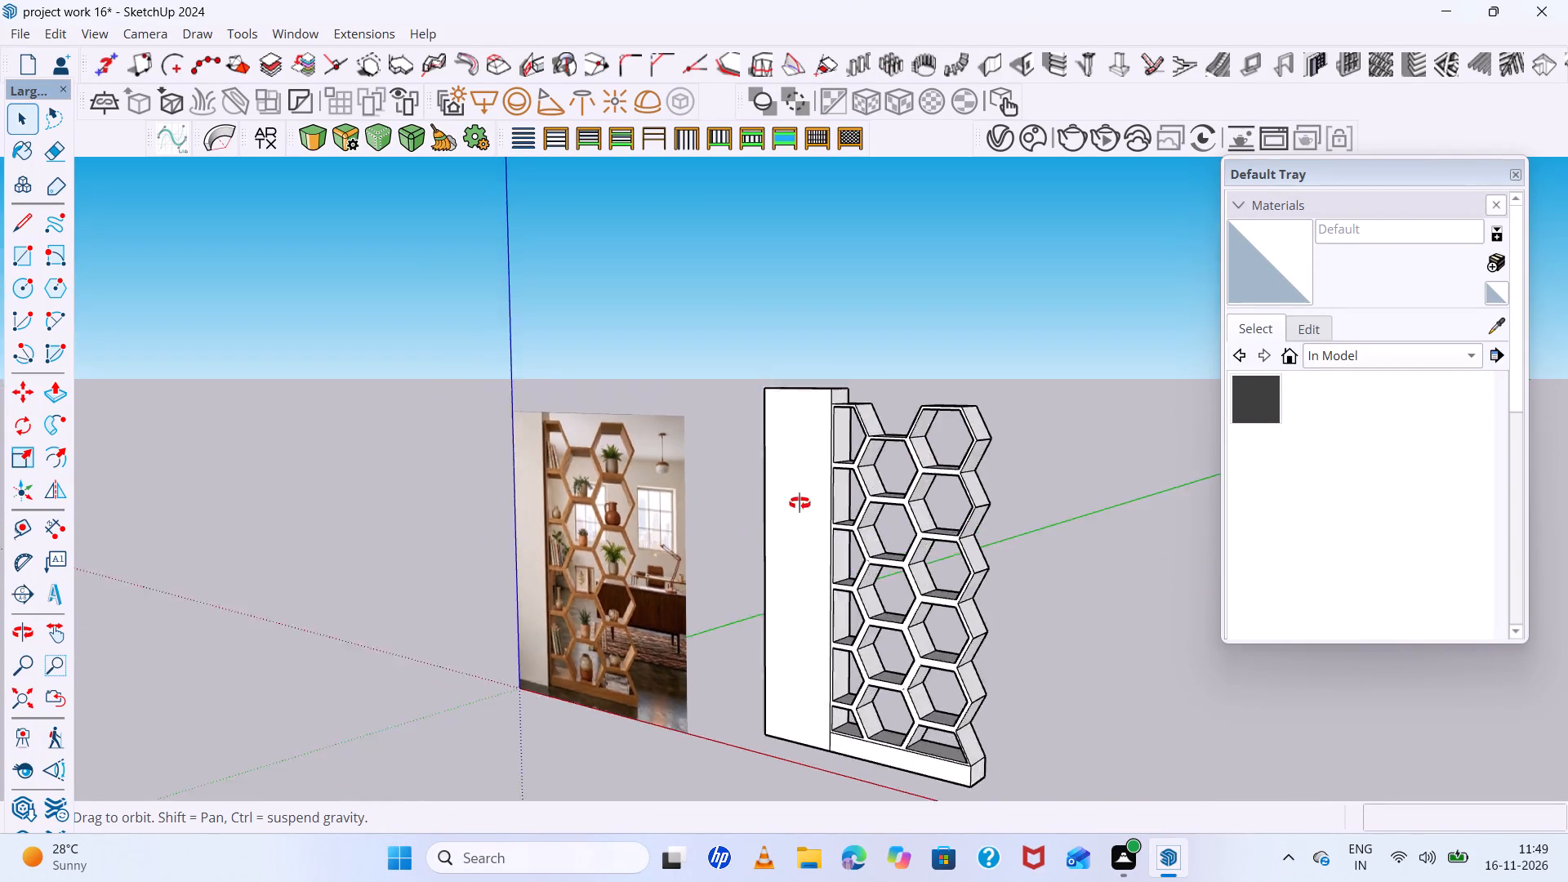
middle_drag(800, 503, 1383, 646)
scroll(762, 430, up, 9)
middle_drag(737, 377, 741, 304)
scroll(741, 304, down, 1)
scroll(738, 350, up, 2)
click(738, 350)
key(p)
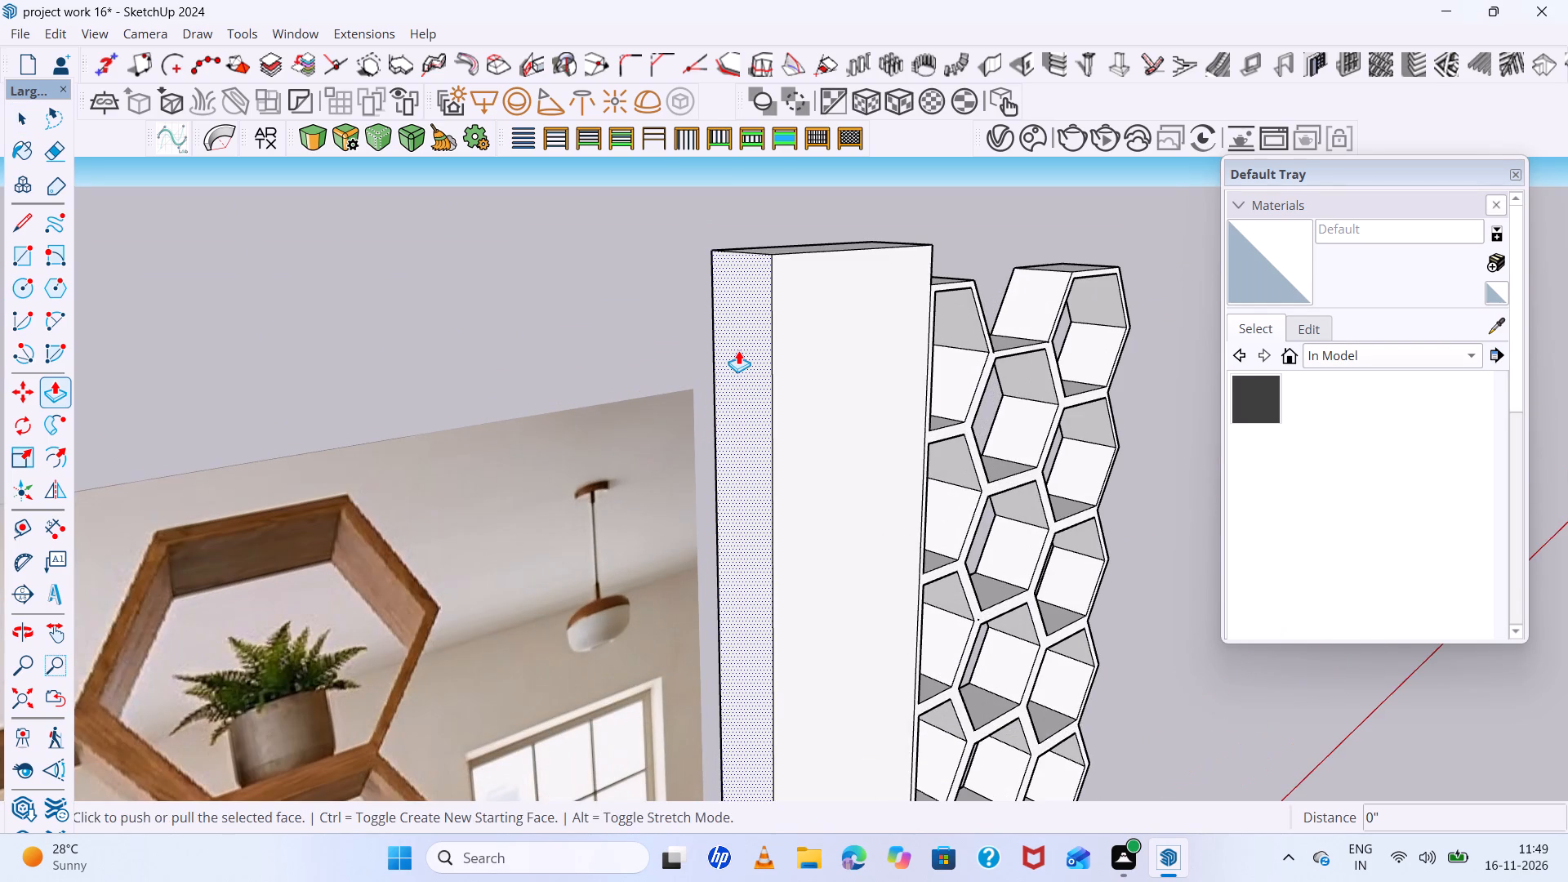
click(738, 351)
click(794, 344)
scroll(745, 334, down, 15)
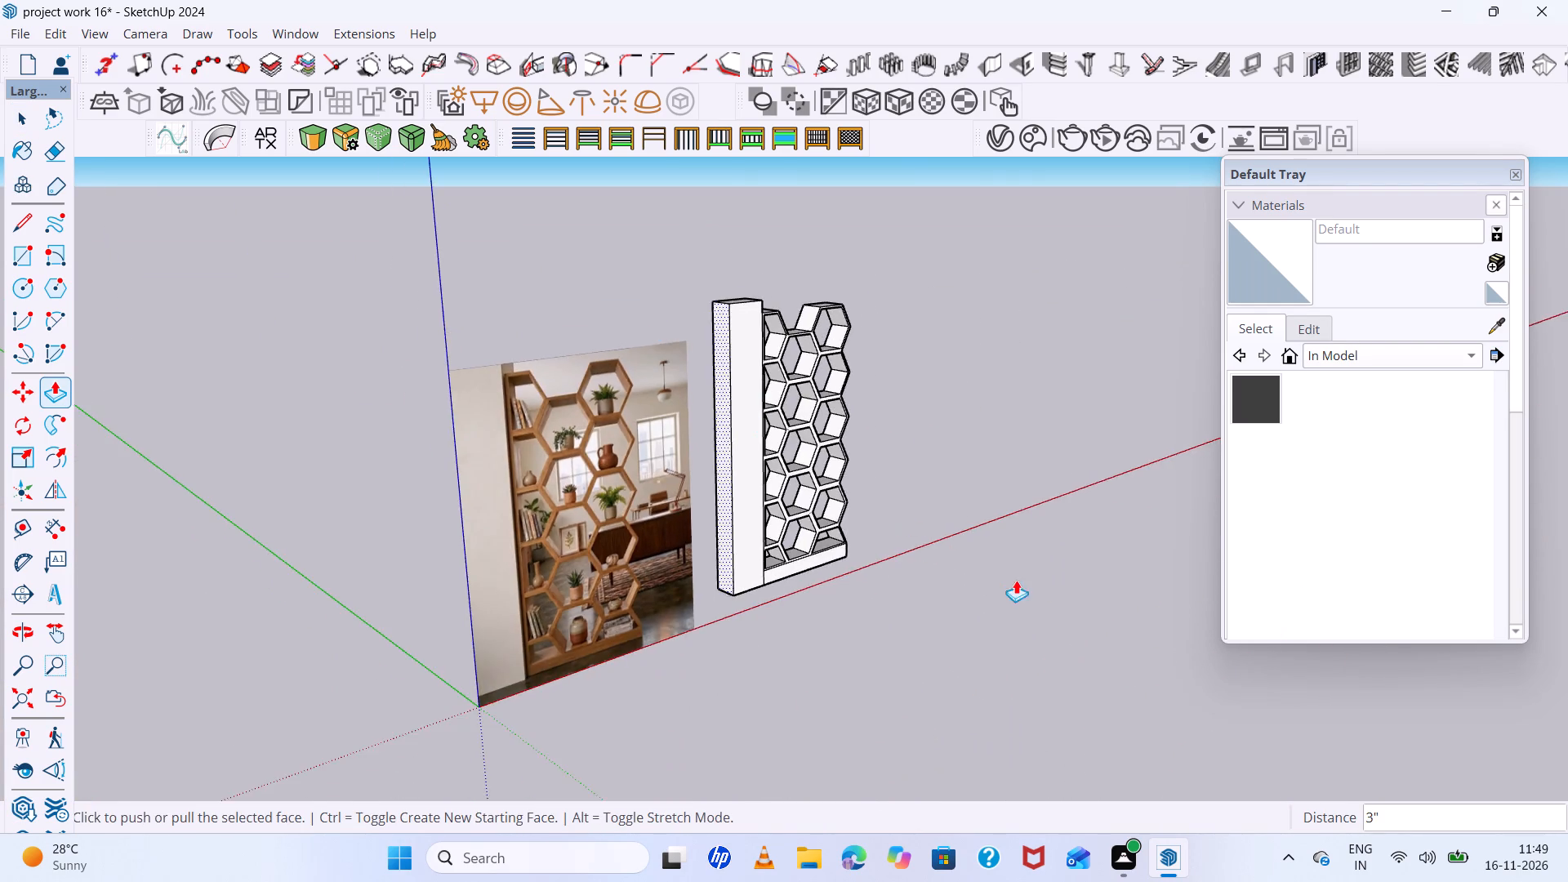
middle_drag(1016, 580, 769, 617)
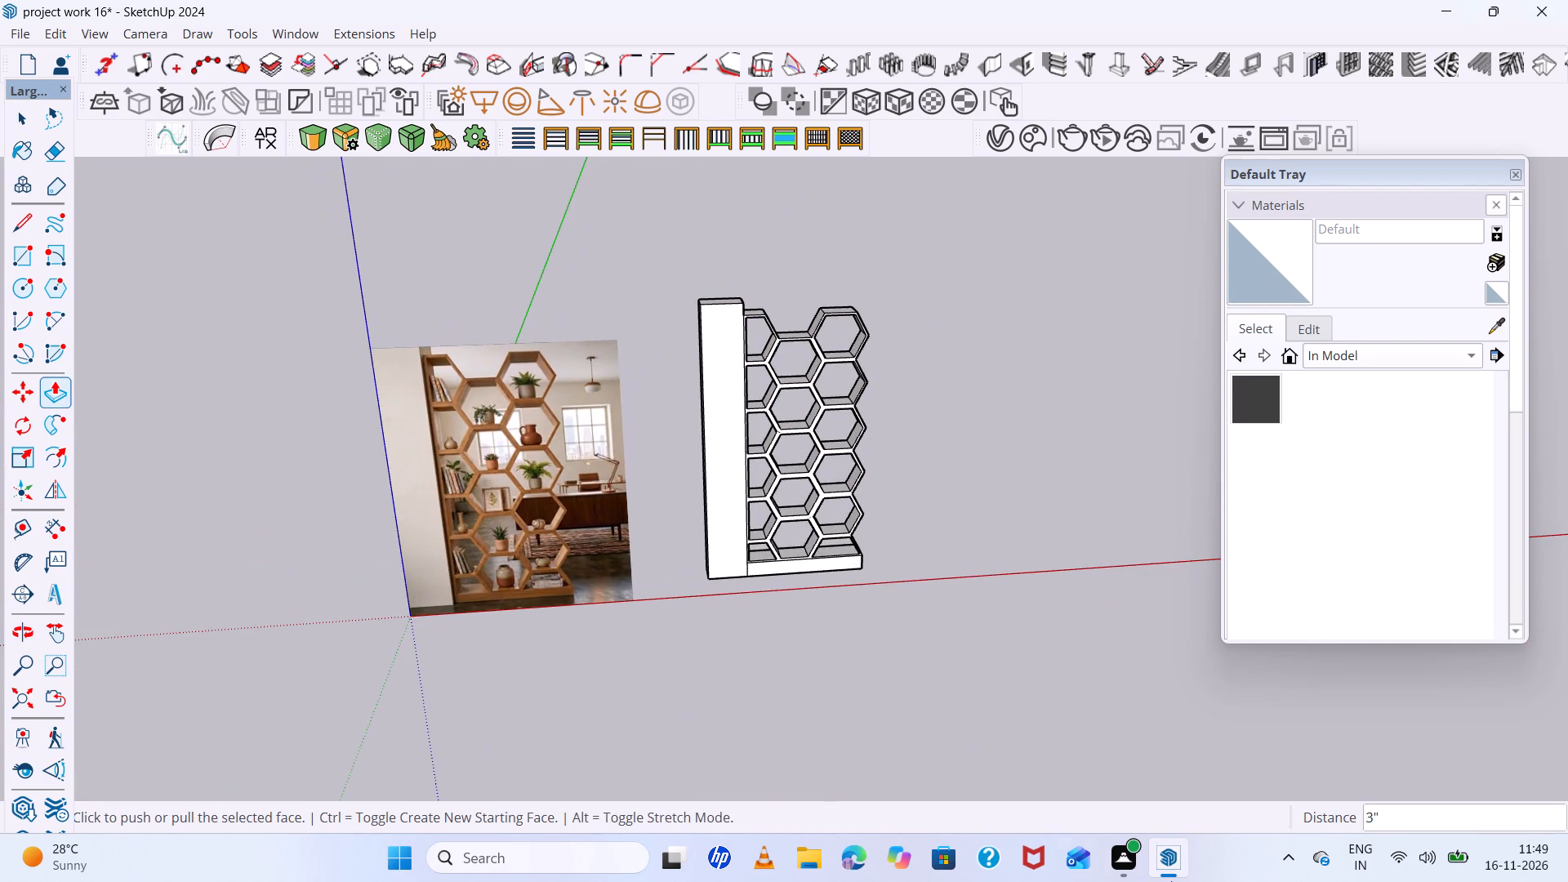
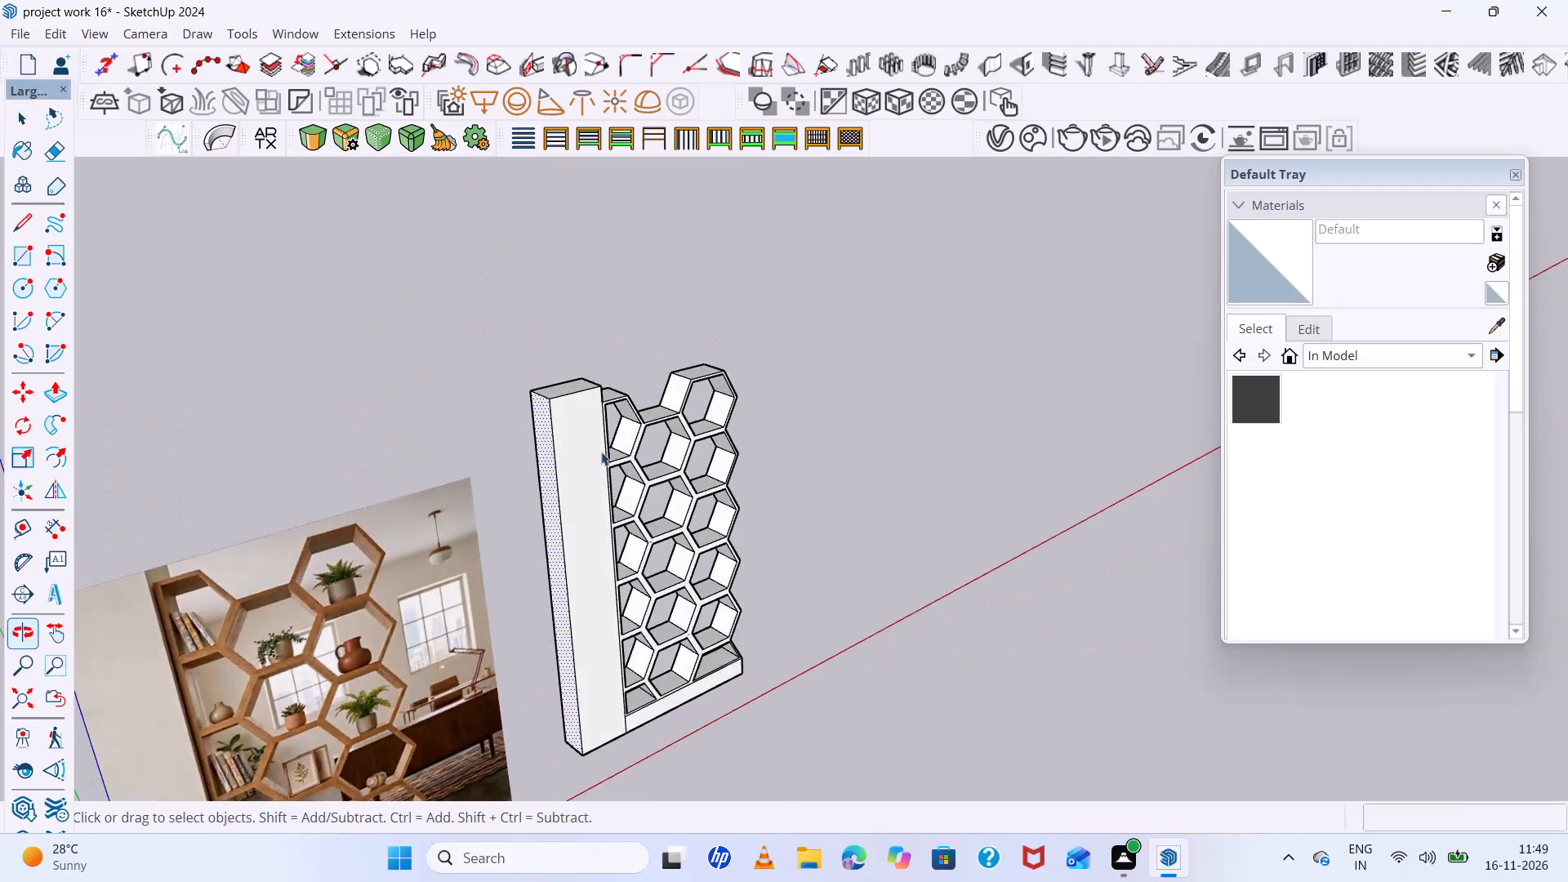
Push the outer side face of the tall solid panel inward by about 1" with Push/Pull.
scroll(601, 452, up, 5)
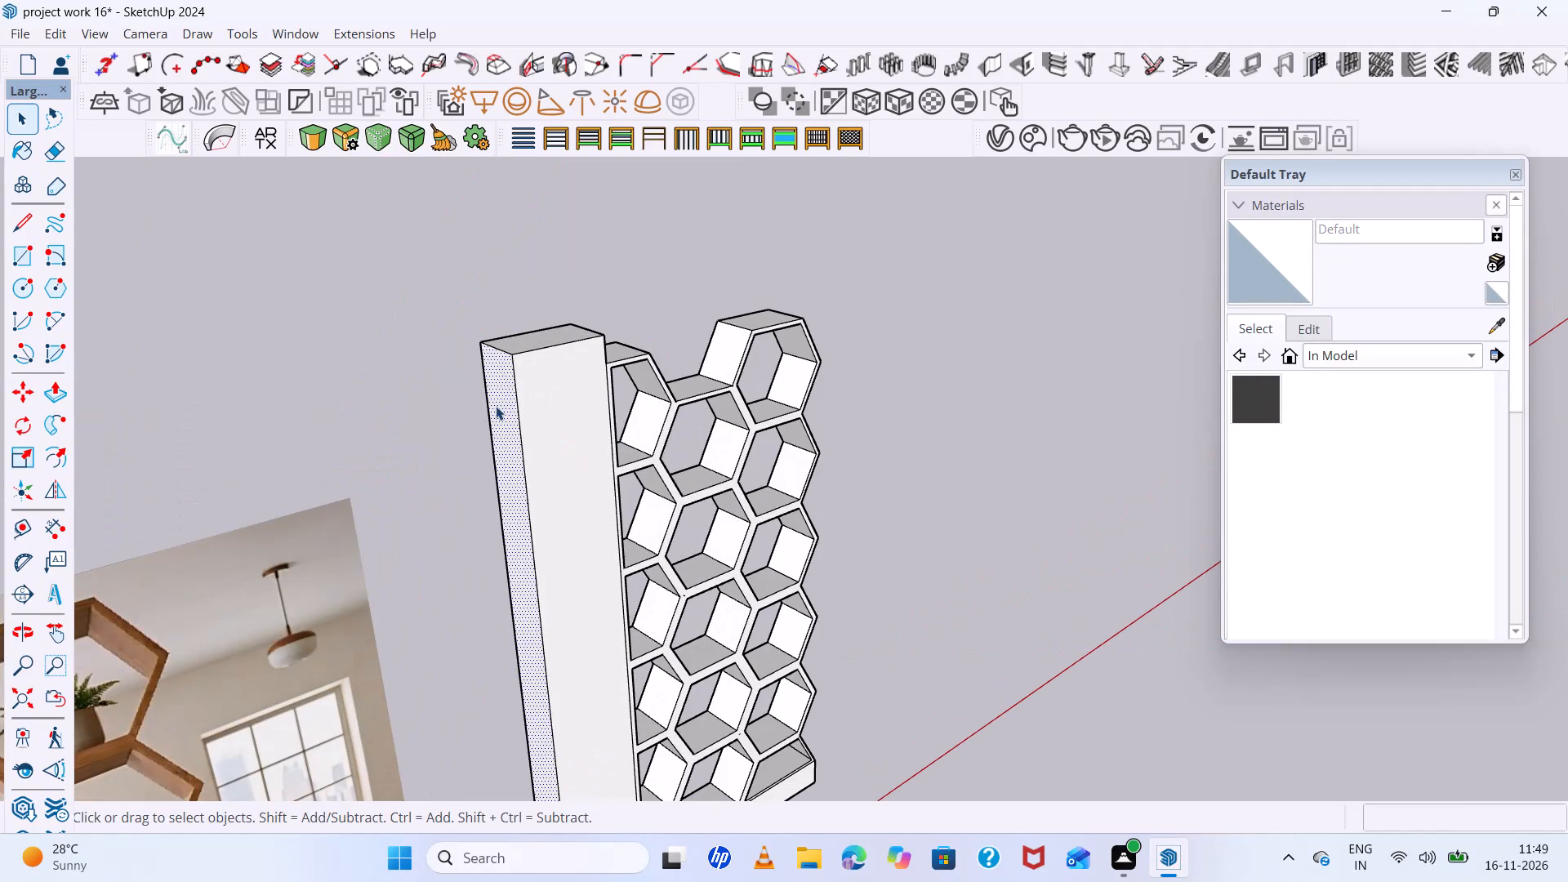
click(509, 394)
key(p)
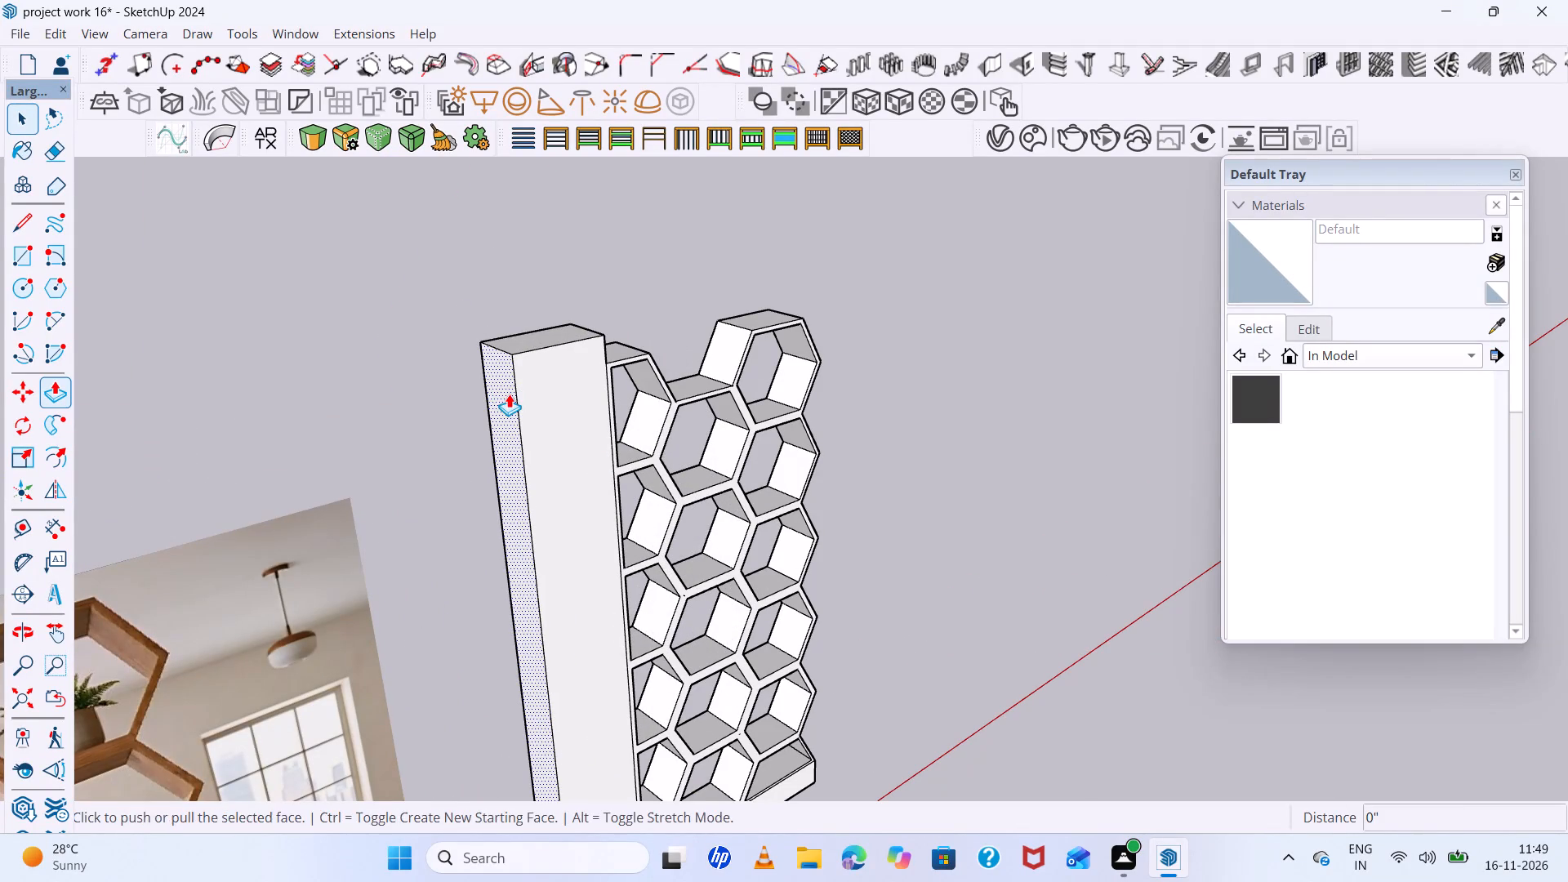
click(509, 394)
click(534, 388)
scroll(472, 370, down, 13)
middle_drag(778, 541, 764, 531)
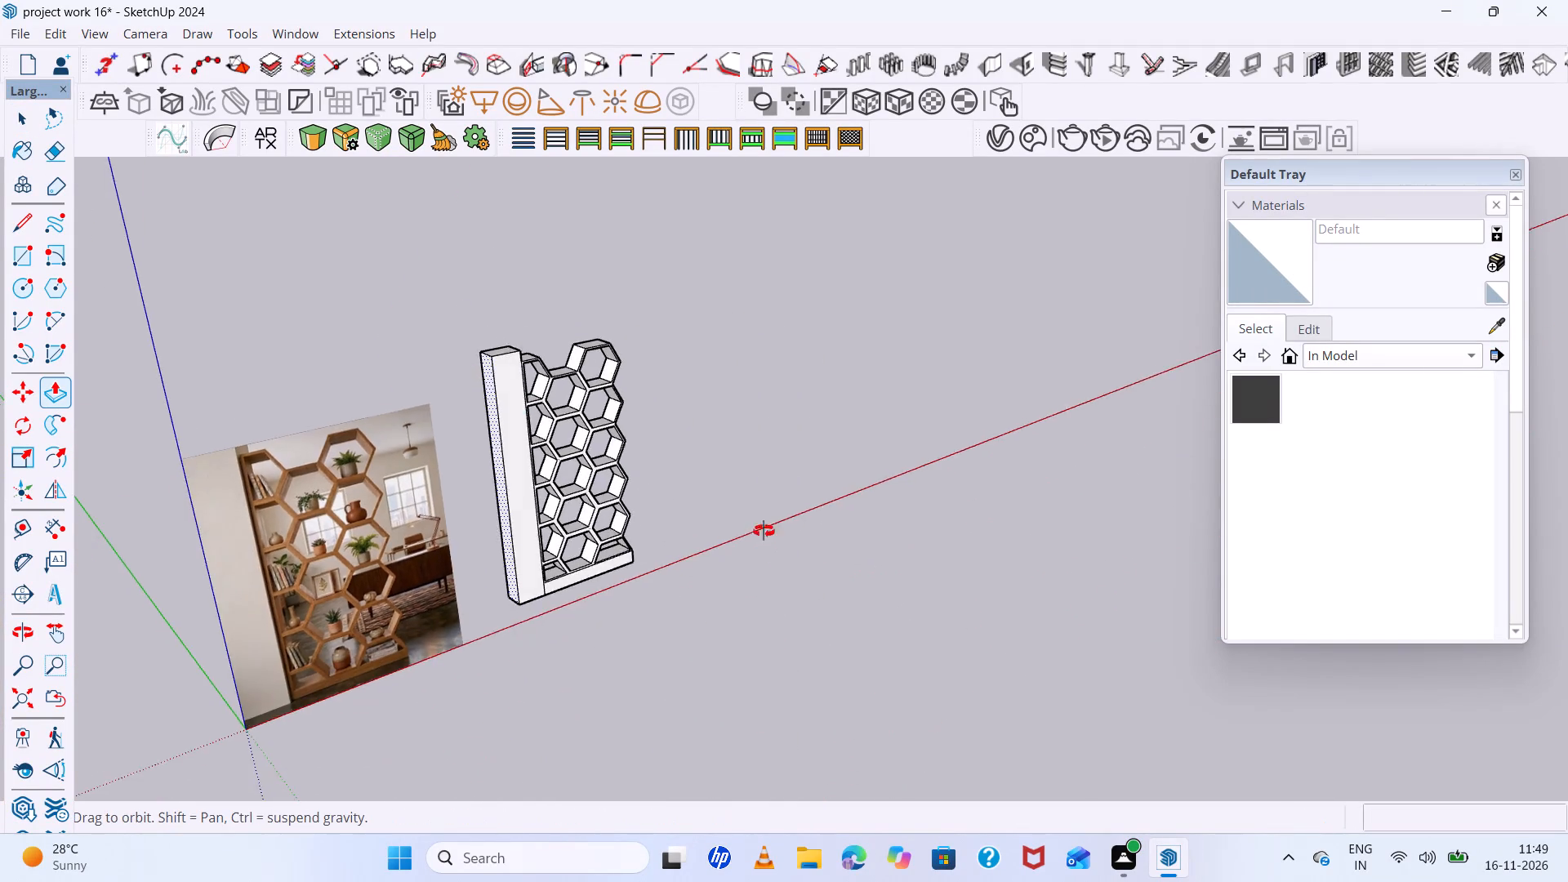
middle_drag(764, 531, 525, 337)
scroll(715, 397, up, 11)
middle_drag(719, 401, 354, 409)
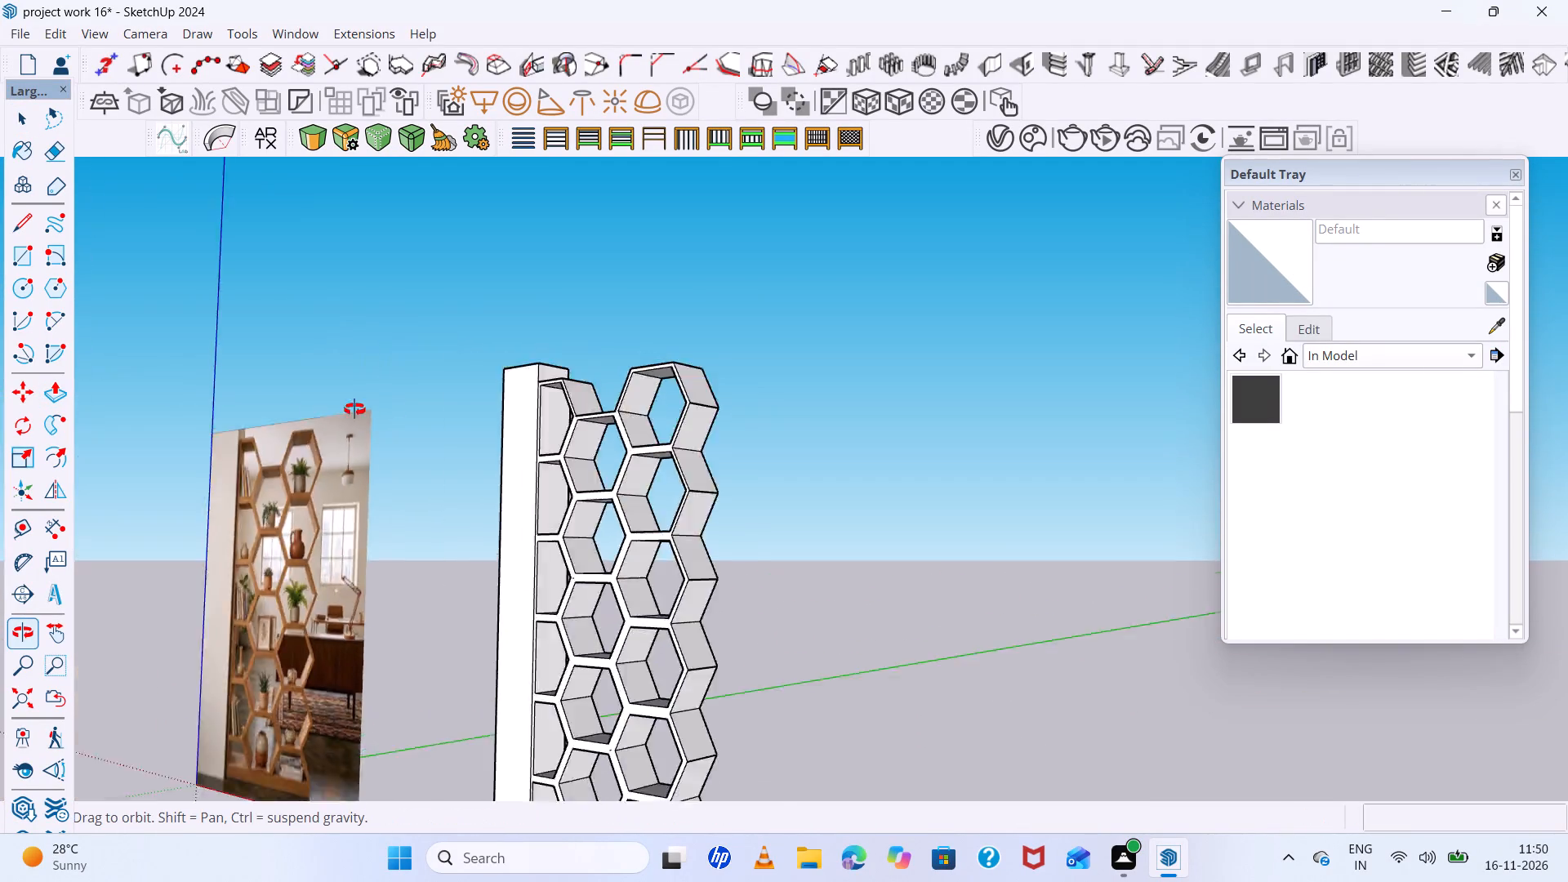
middle_drag(354, 409, 583, 546)
scroll(657, 552, down, 2)
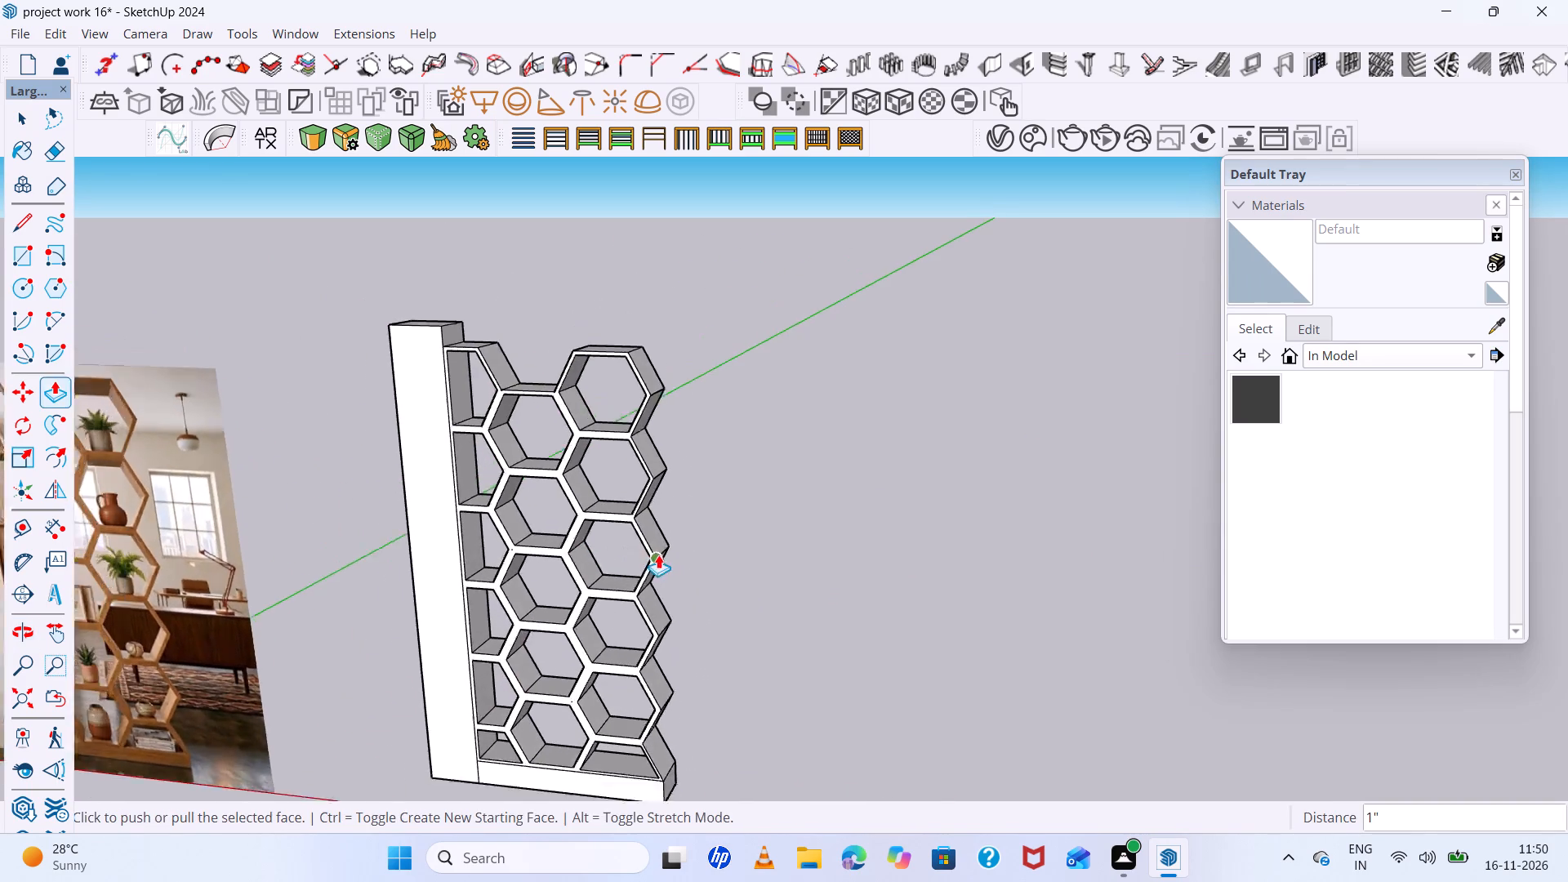
scroll(658, 555, down, 4)
key(space)
click(795, 613)
Compare the overall proportions of the honeycomb unit and its side panel with the reference picture.
scroll(834, 631, down, 11)
middle_drag(834, 630, 815, 514)
middle_click(815, 512)
scroll(755, 555, up, 12)
scroll(717, 482, down, 6)
middle_drag(717, 485, 744, 451)
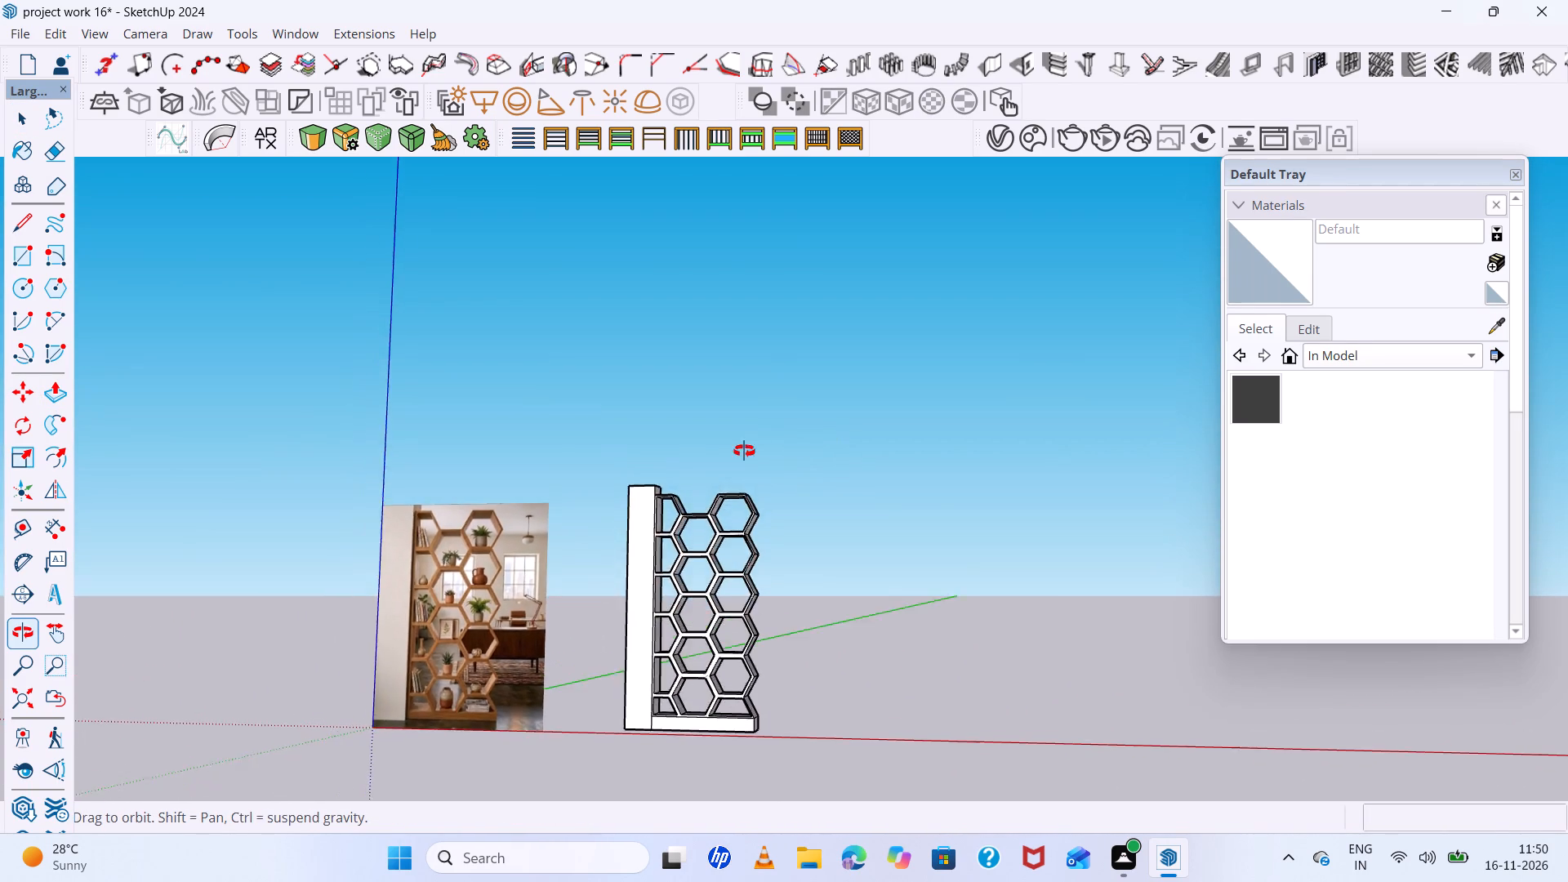
middle_drag(744, 451, 594, 538)
scroll(497, 600, up, 12)
scroll(497, 595, down, 5)
middle_drag(498, 592, 662, 550)
scroll(577, 519, down, 11)
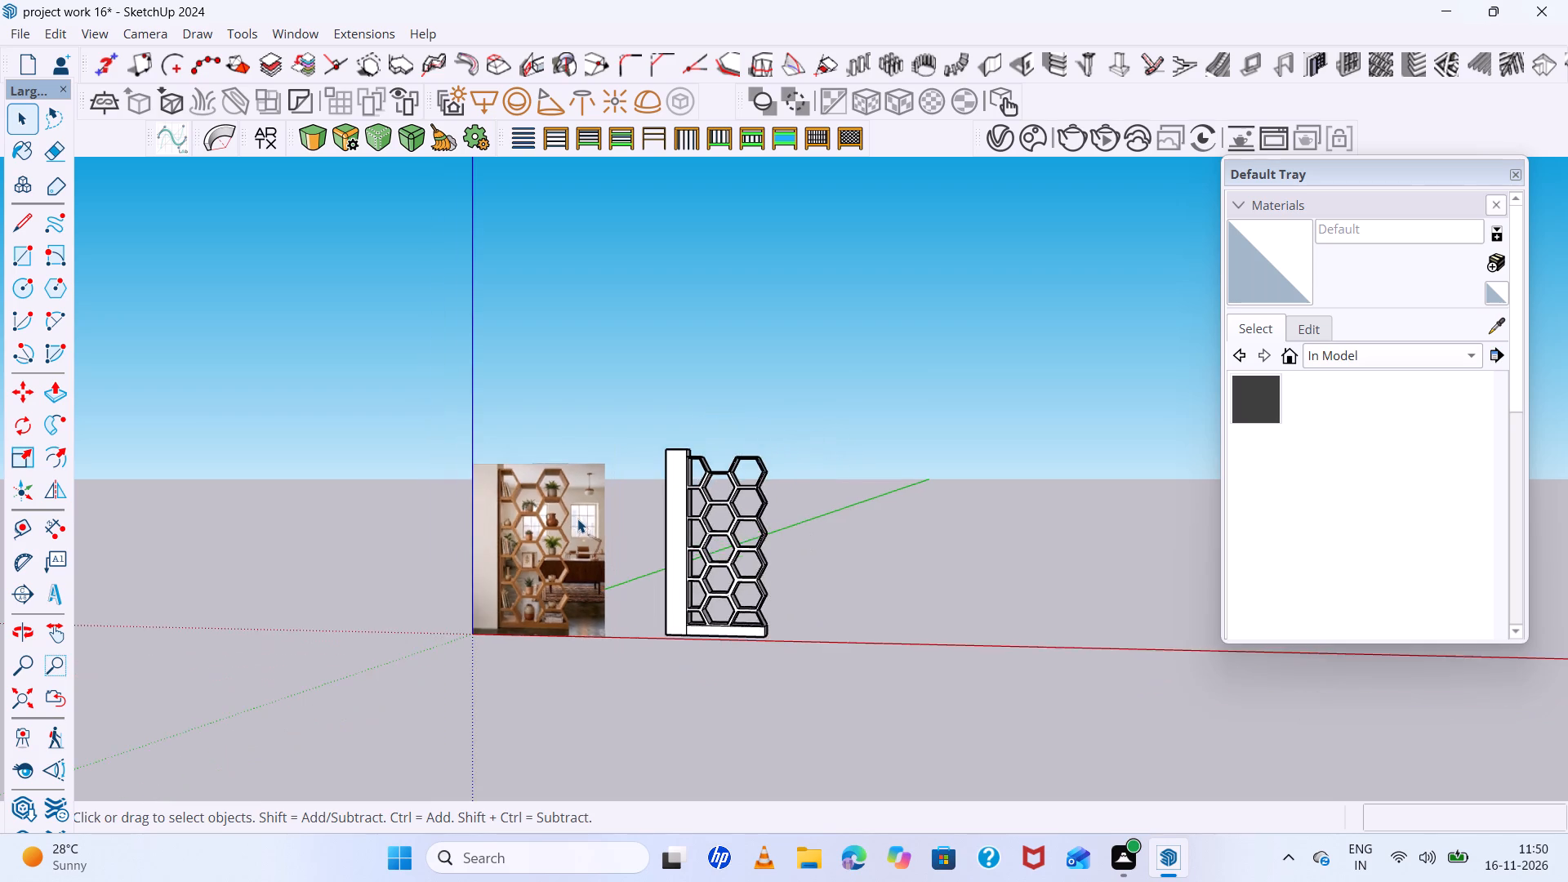
scroll(564, 613, up, 11)
scroll(564, 622, down, 5)
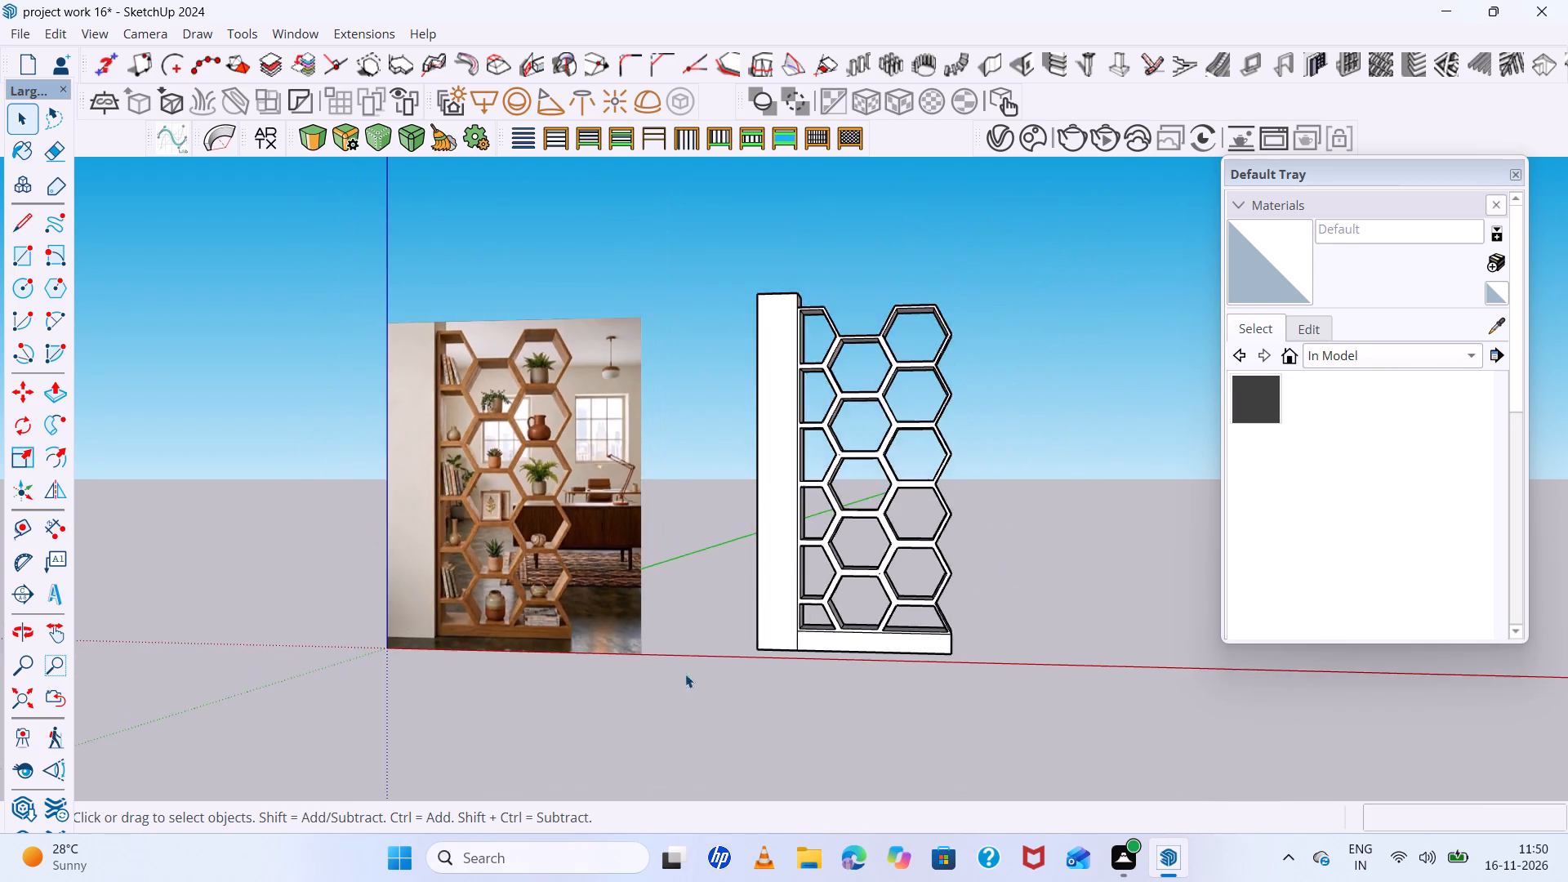
scroll(993, 698, up, 4)
scroll(906, 640, up, 4)
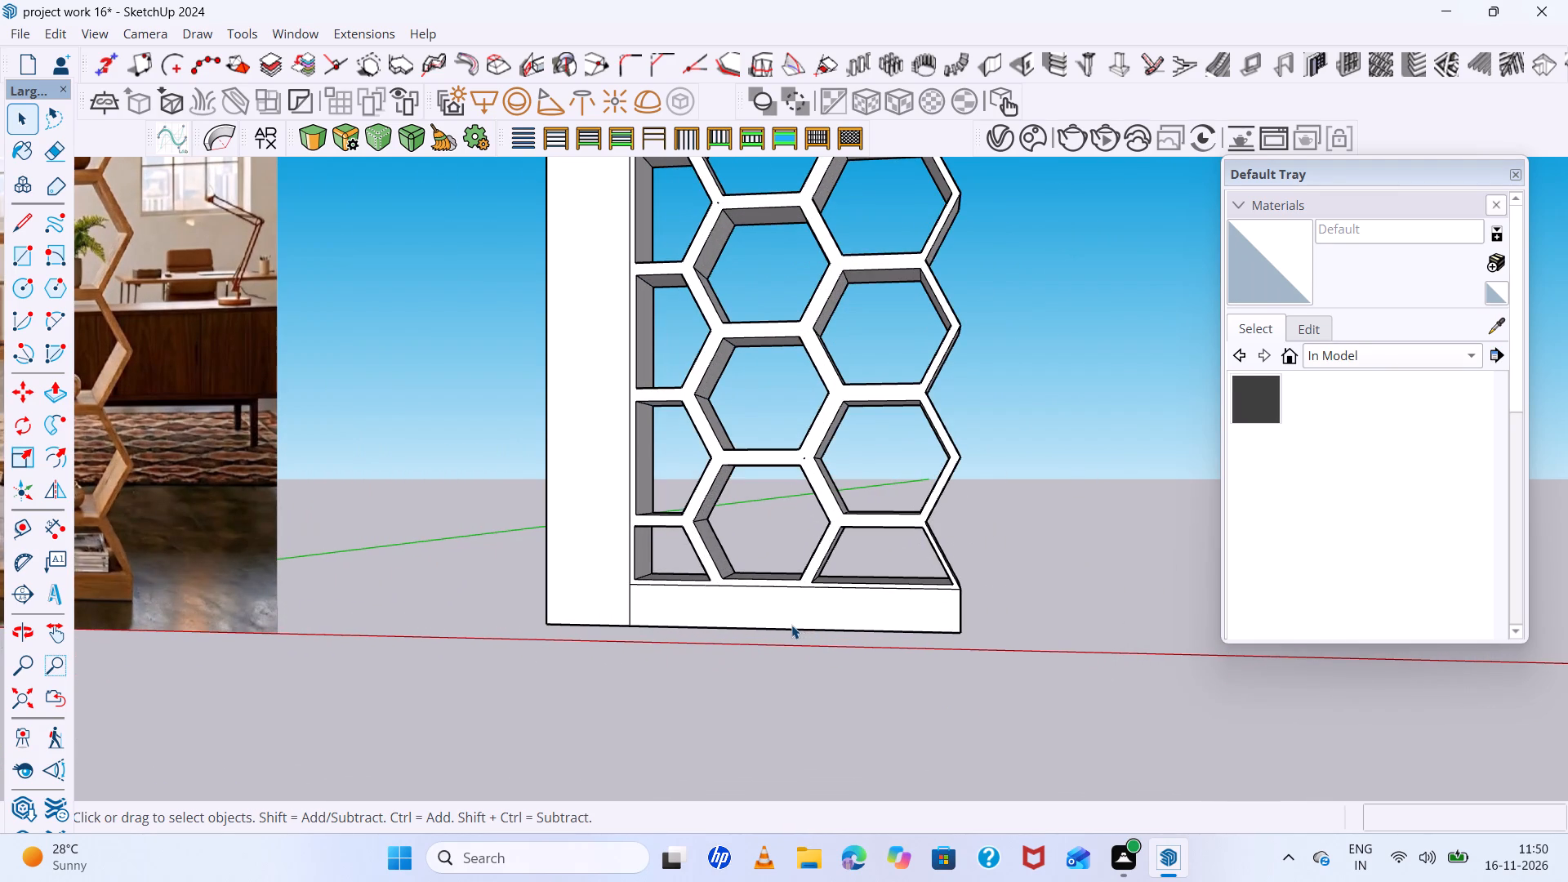
scroll(596, 572, up, 5)
scroll(757, 566, down, 9)
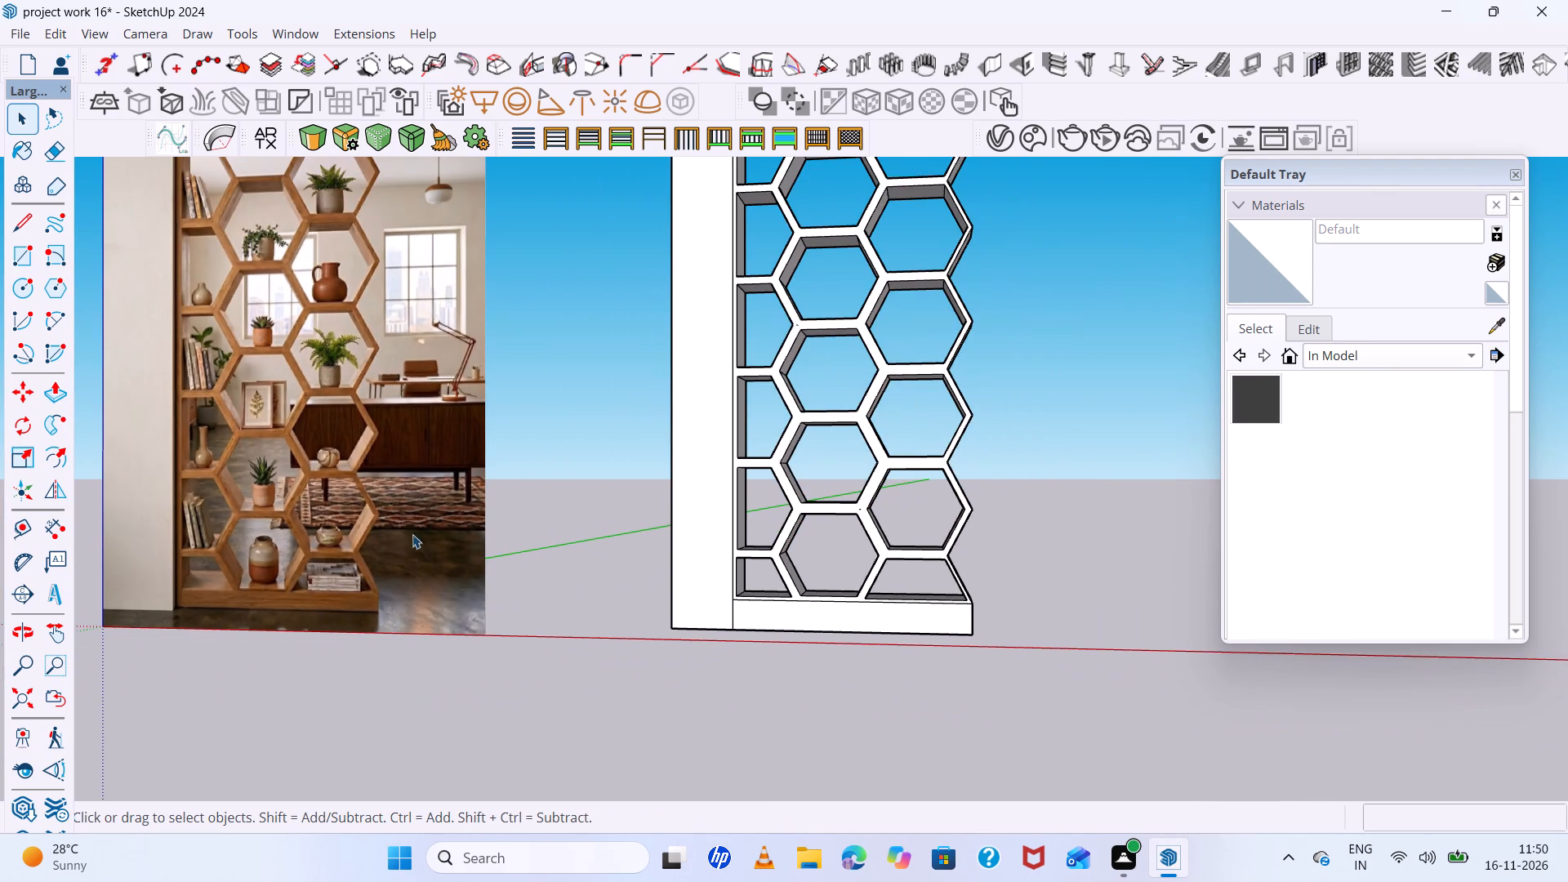
scroll(238, 554, down, 4)
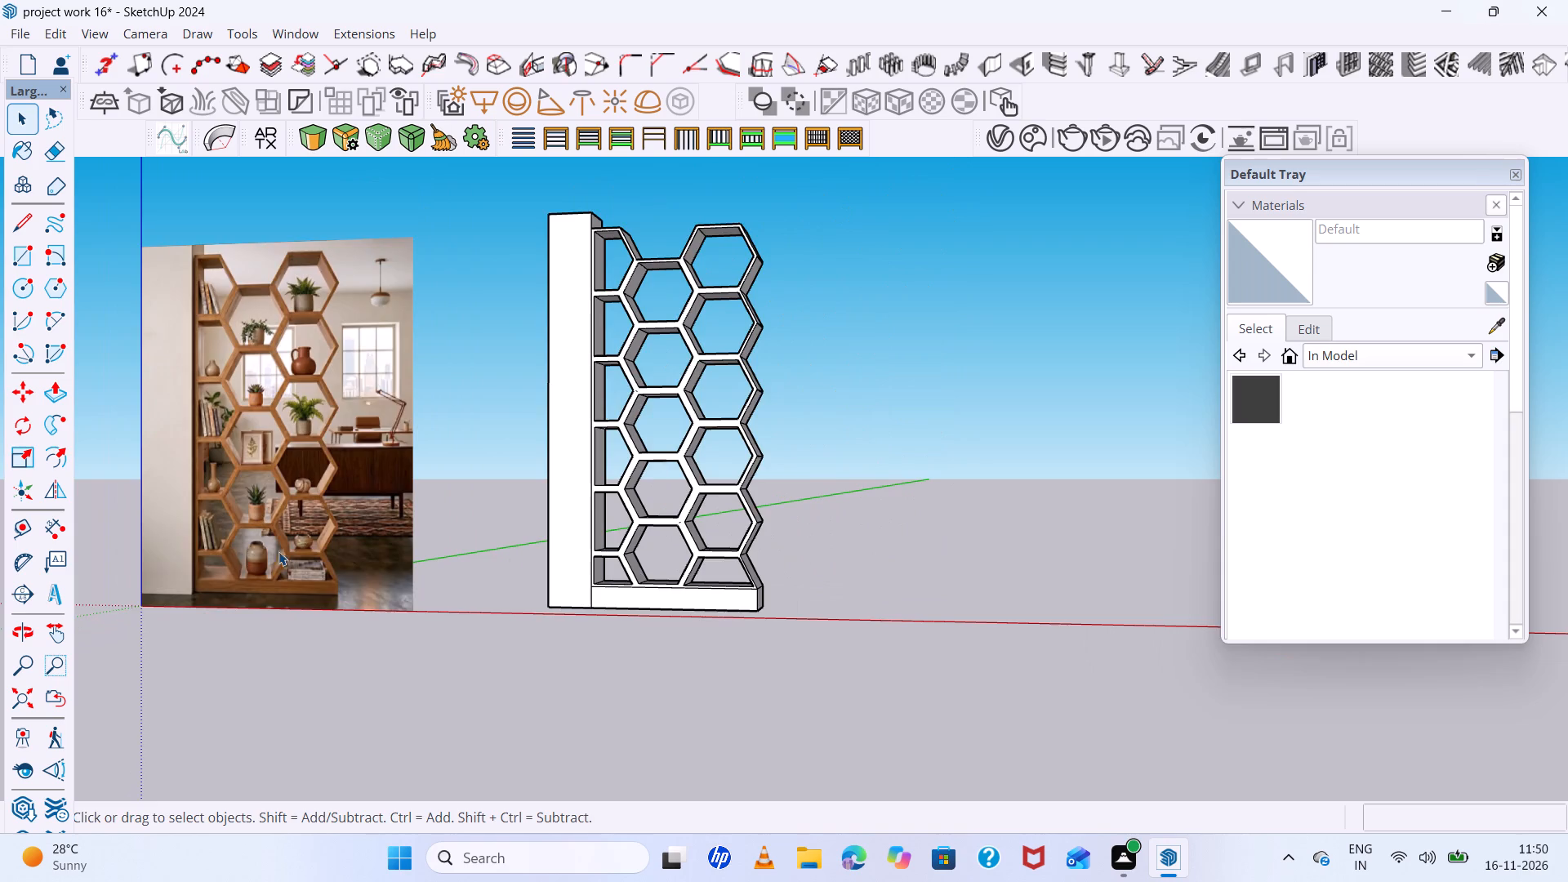
Examine the front frame face where it meets the base strip, and the tops of the side panel and honeycomb.
scroll(638, 568, up, 5)
scroll(539, 628, up, 17)
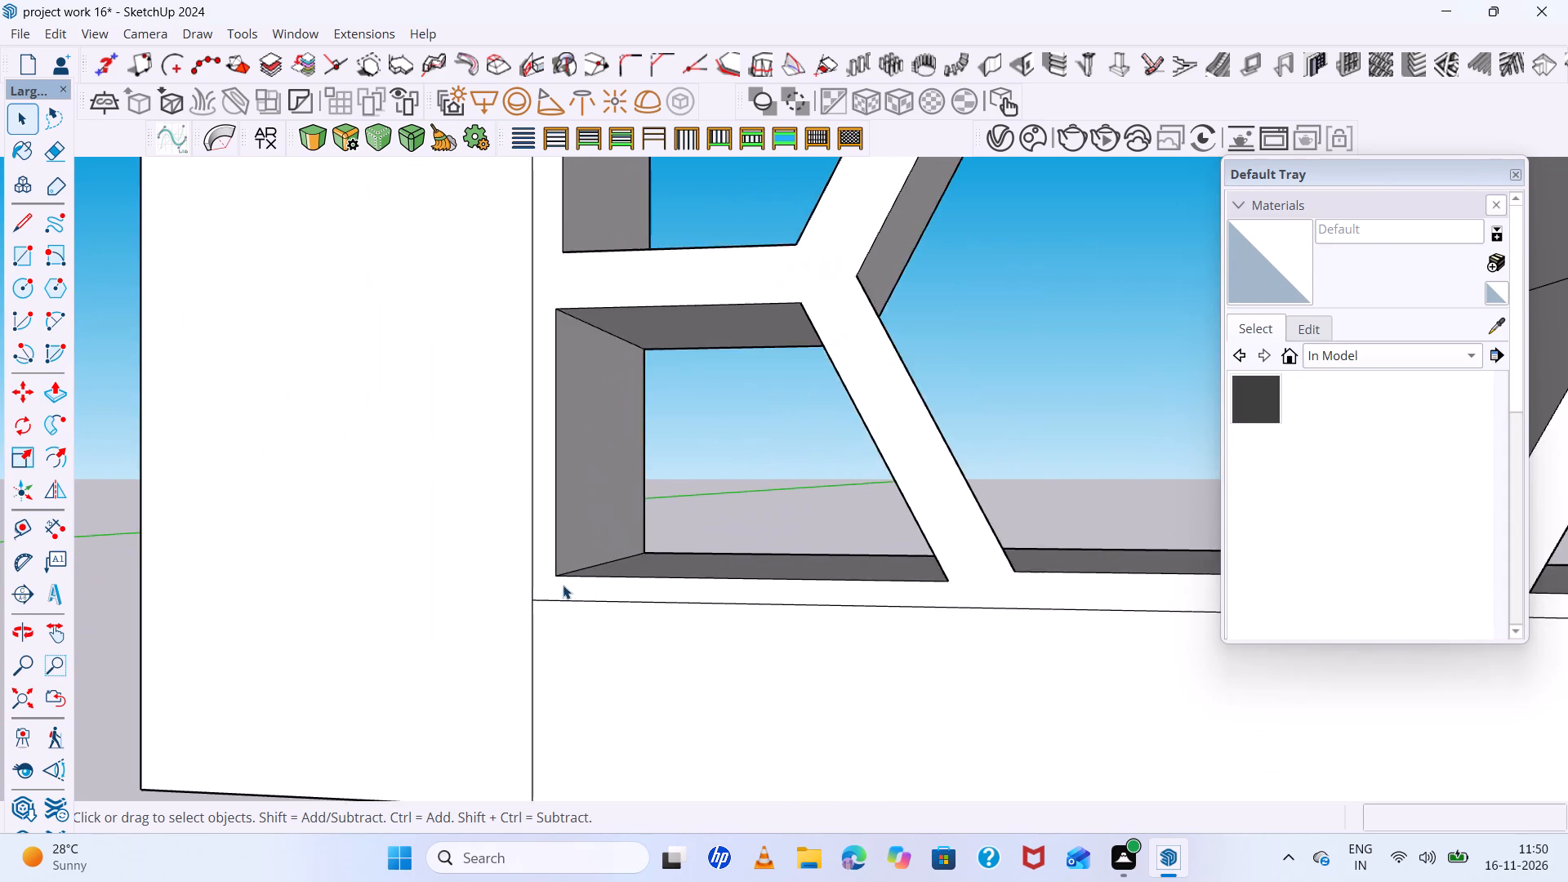
scroll(563, 585, down, 5)
middle_drag(563, 585, 439, 791)
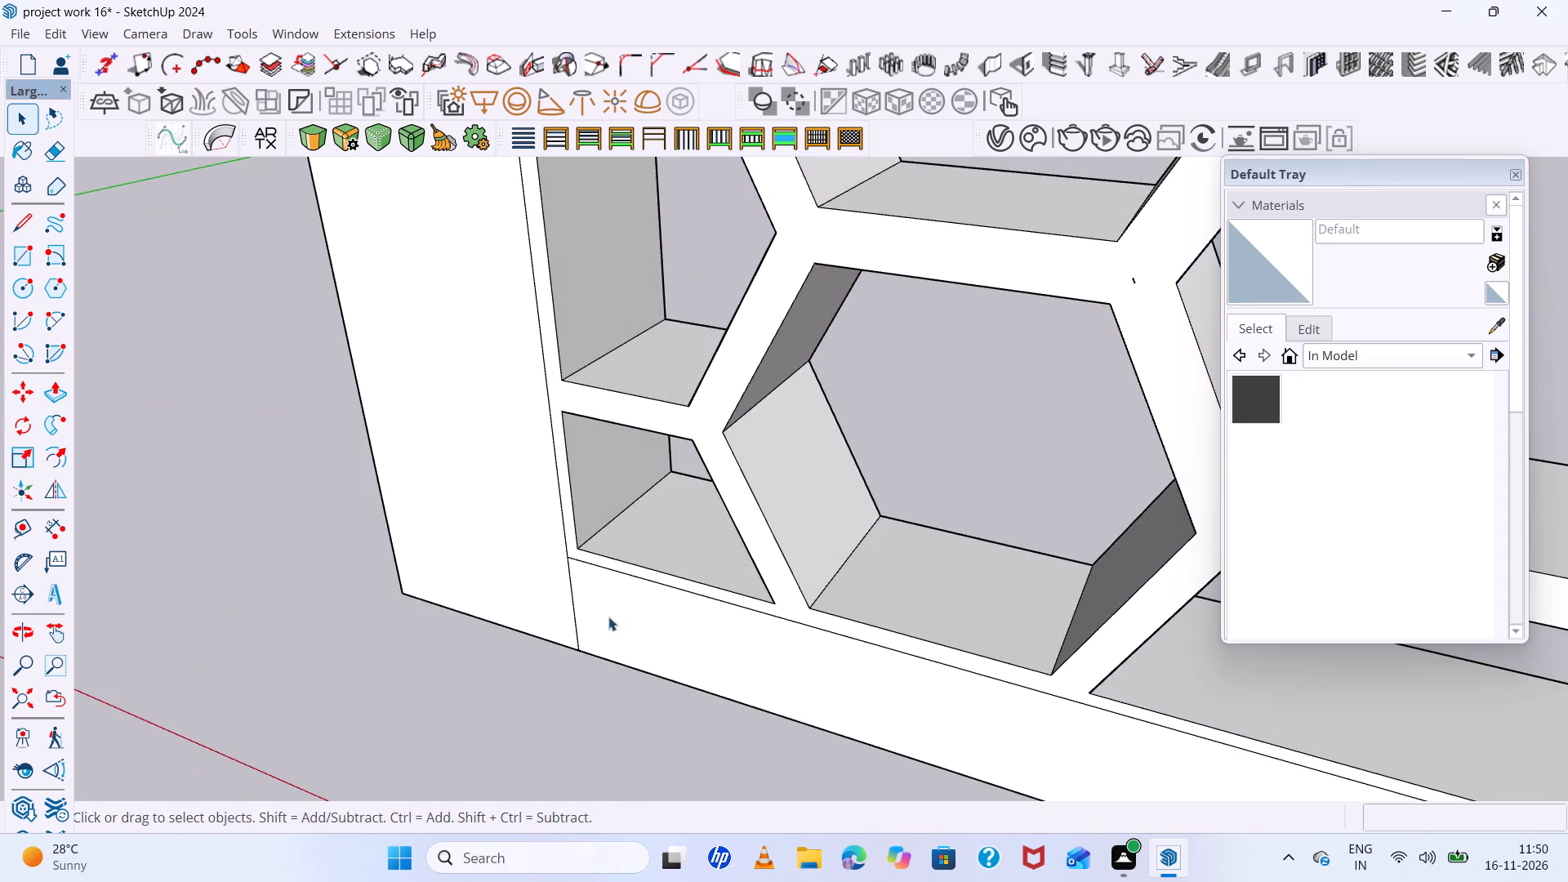
scroll(612, 605, up, 11)
click(638, 540)
scroll(638, 540, down, 11)
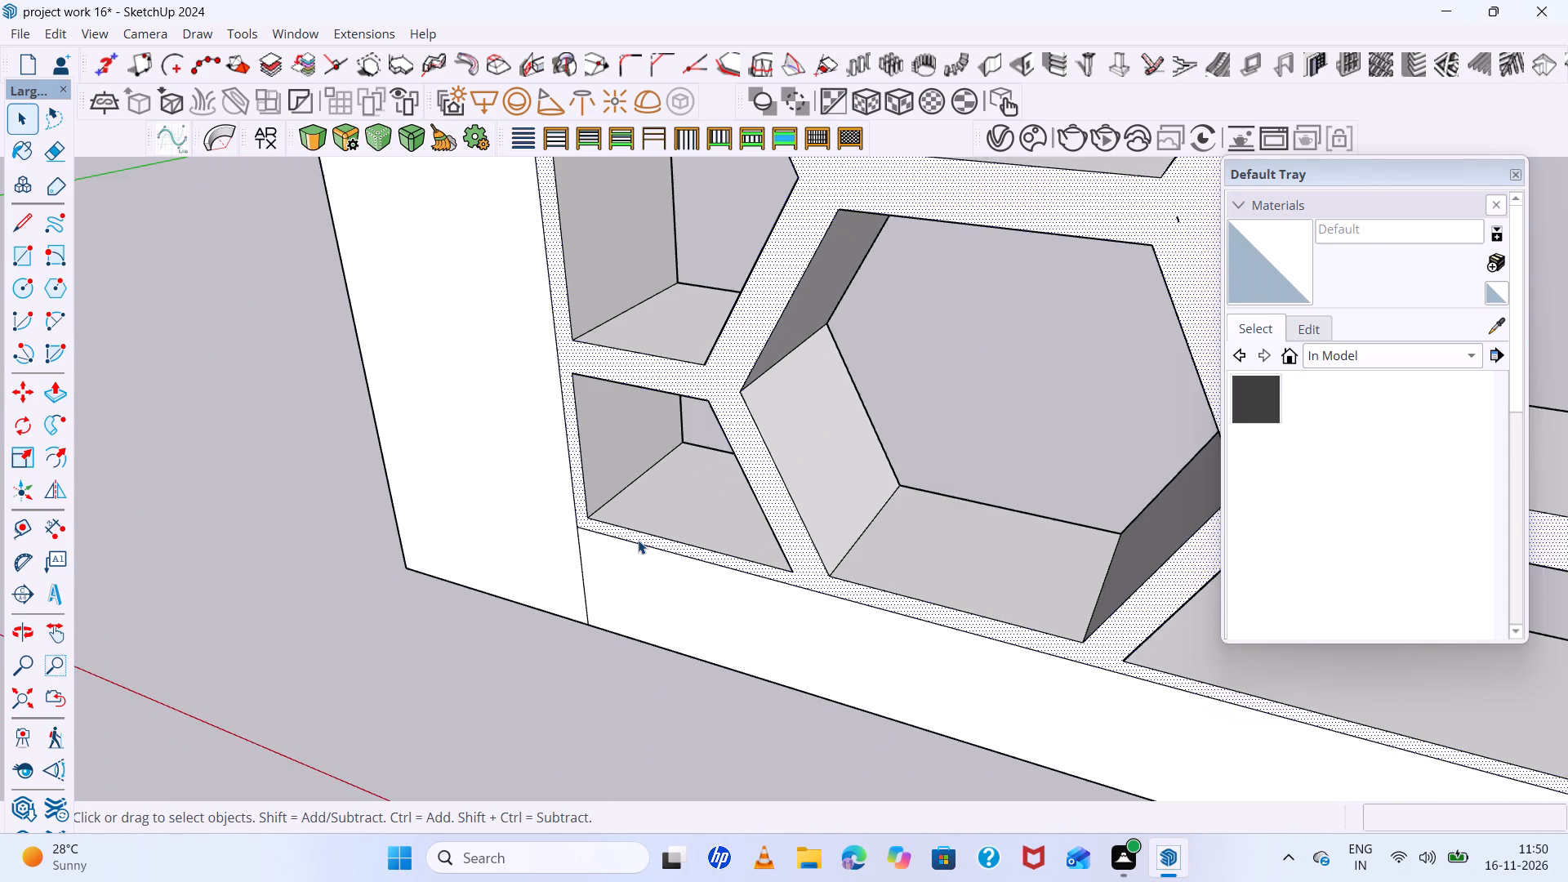
scroll(638, 540, down, 11)
scroll(987, 631, up, 5)
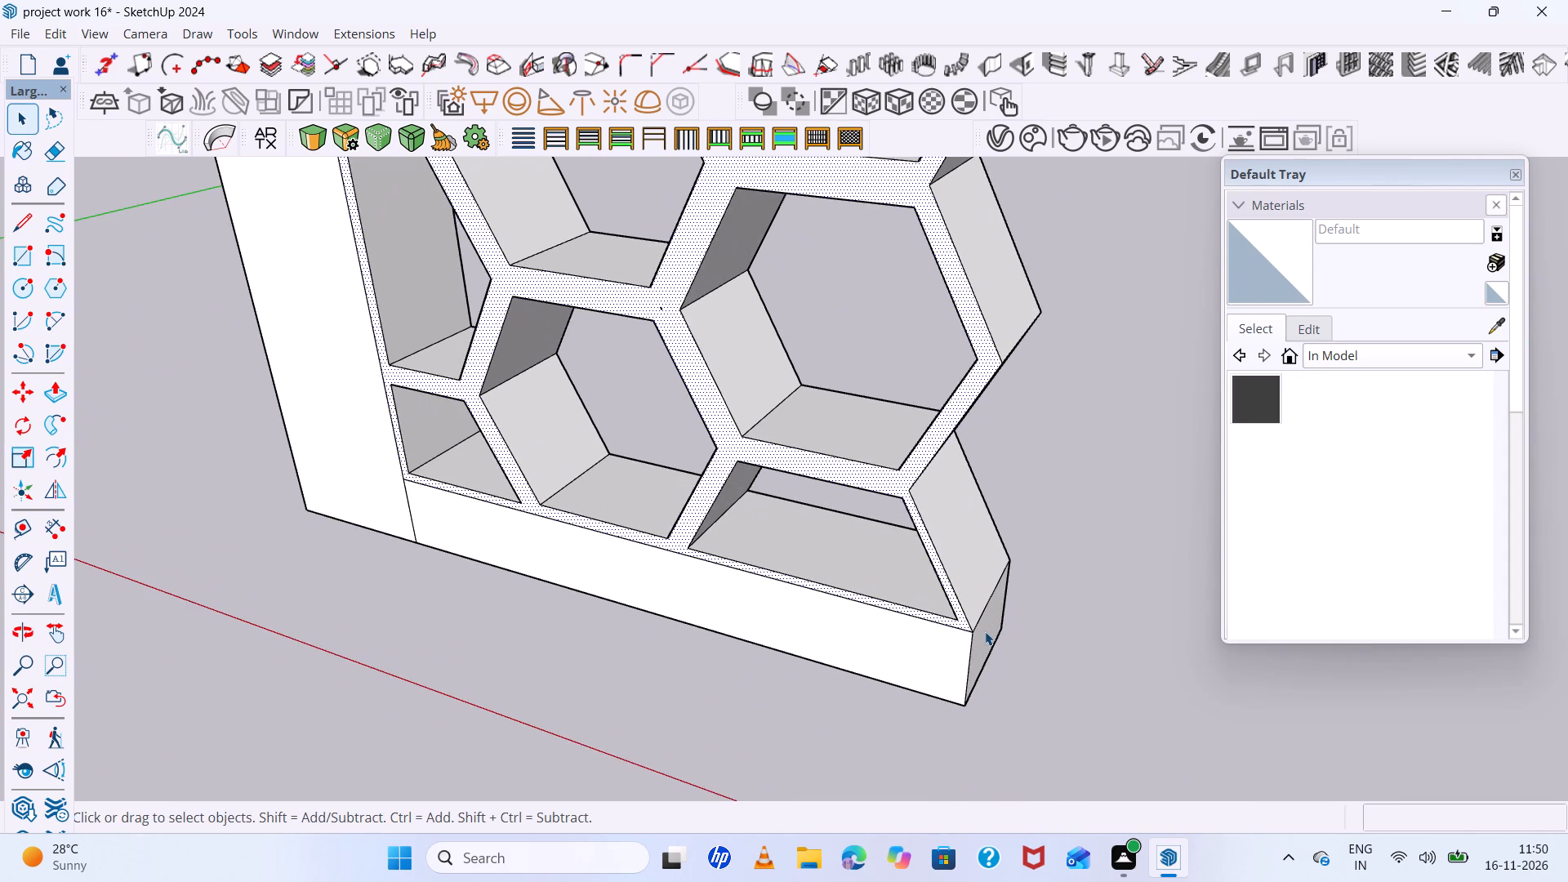
scroll(985, 631, down, 11)
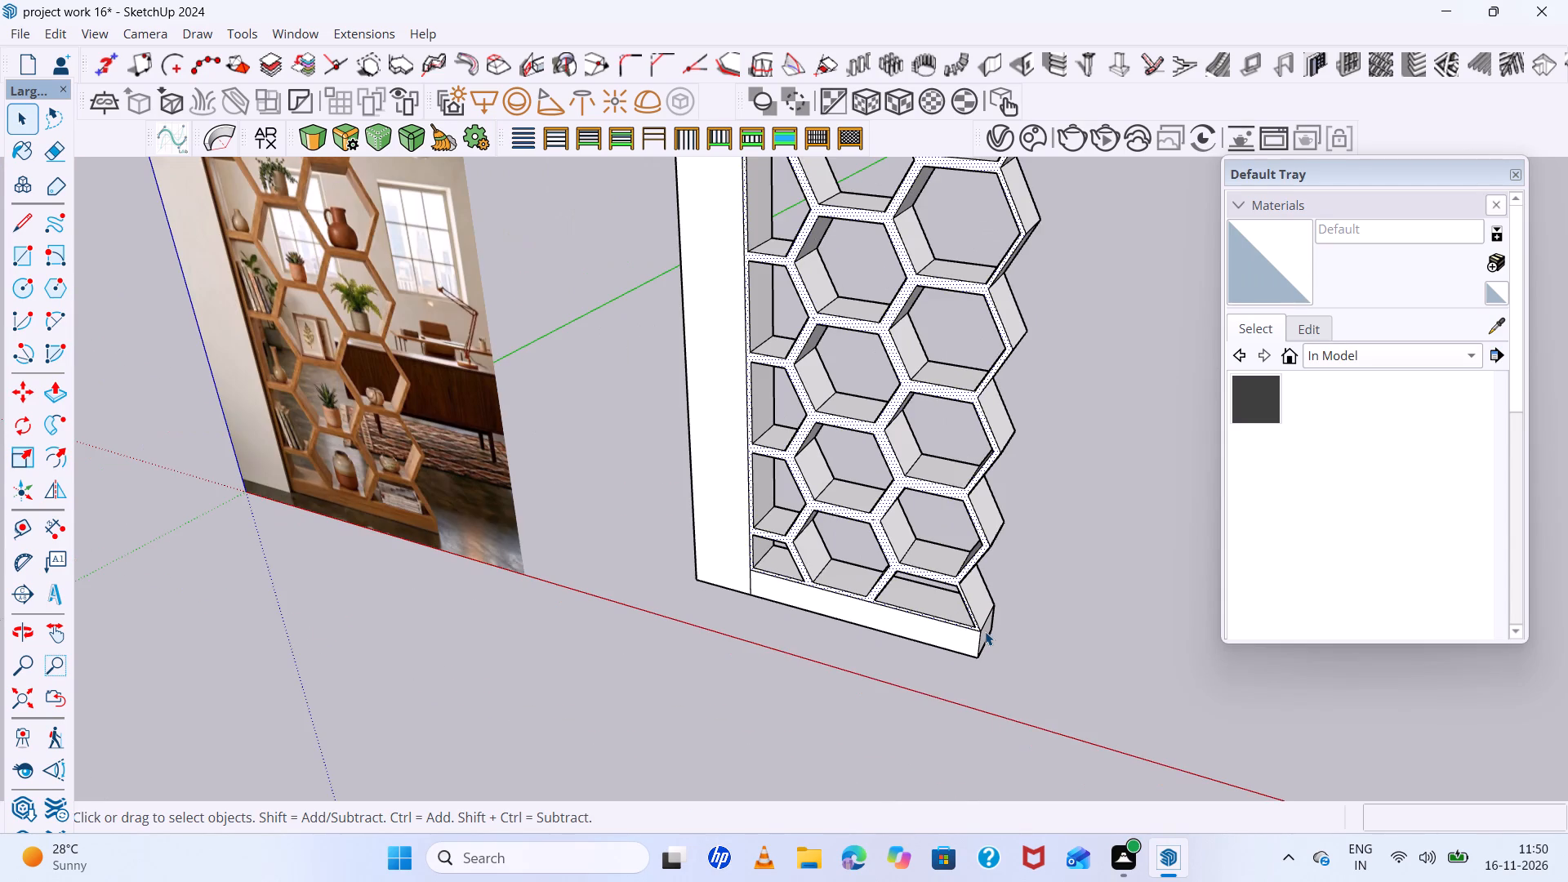
scroll(984, 630, down, 9)
scroll(934, 387, up, 17)
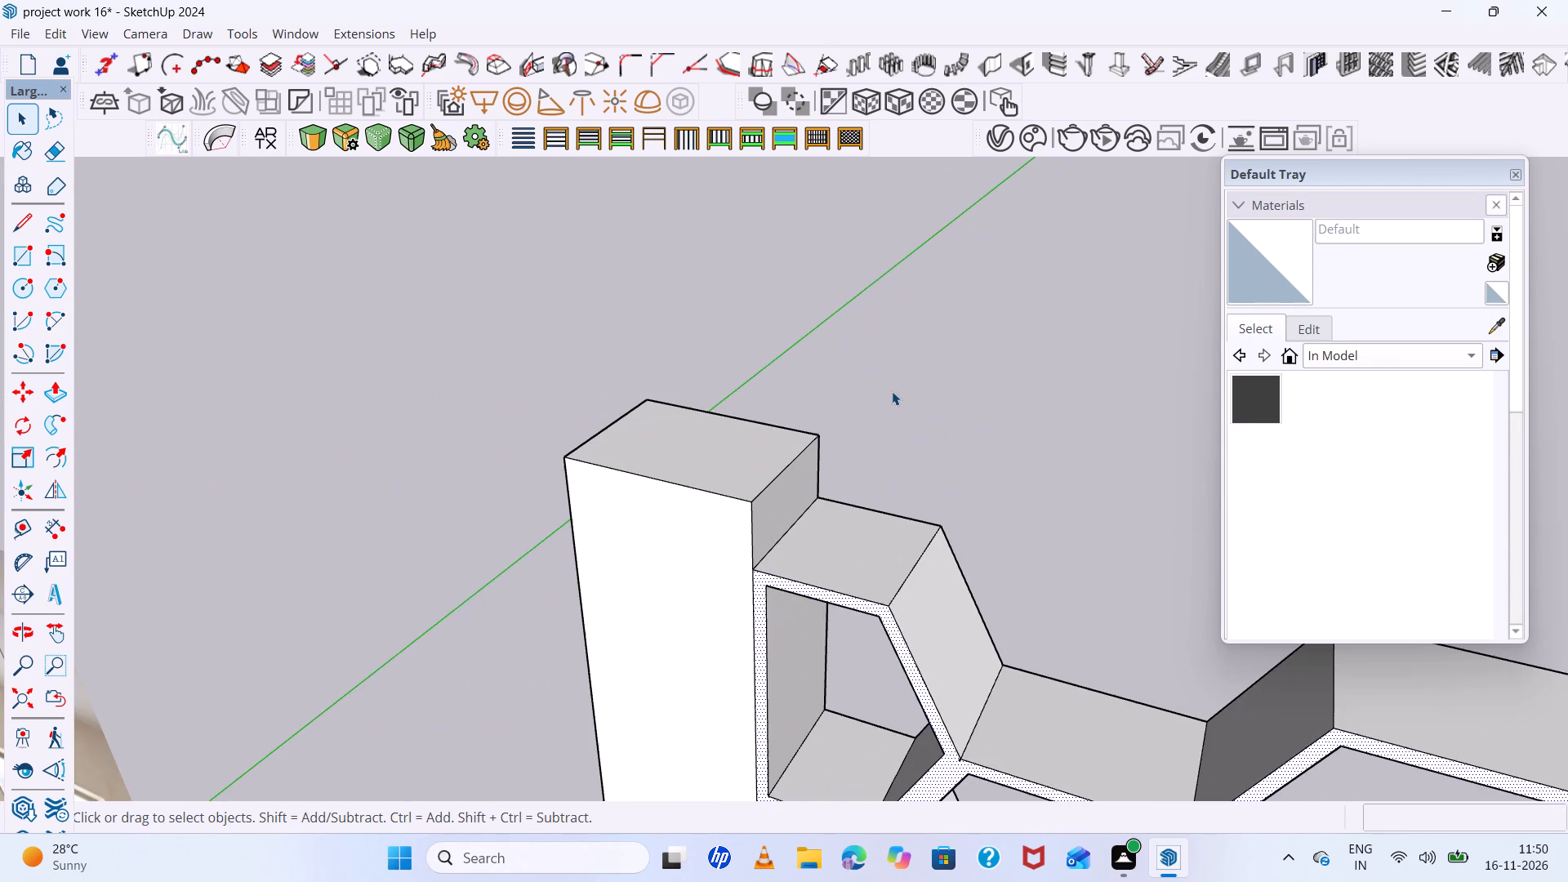
click(902, 422)
Check the finished honeycomb unit against the reference picture once more, from the base end up to the panel top.
scroll(784, 461, down, 7)
scroll(881, 506, down, 12)
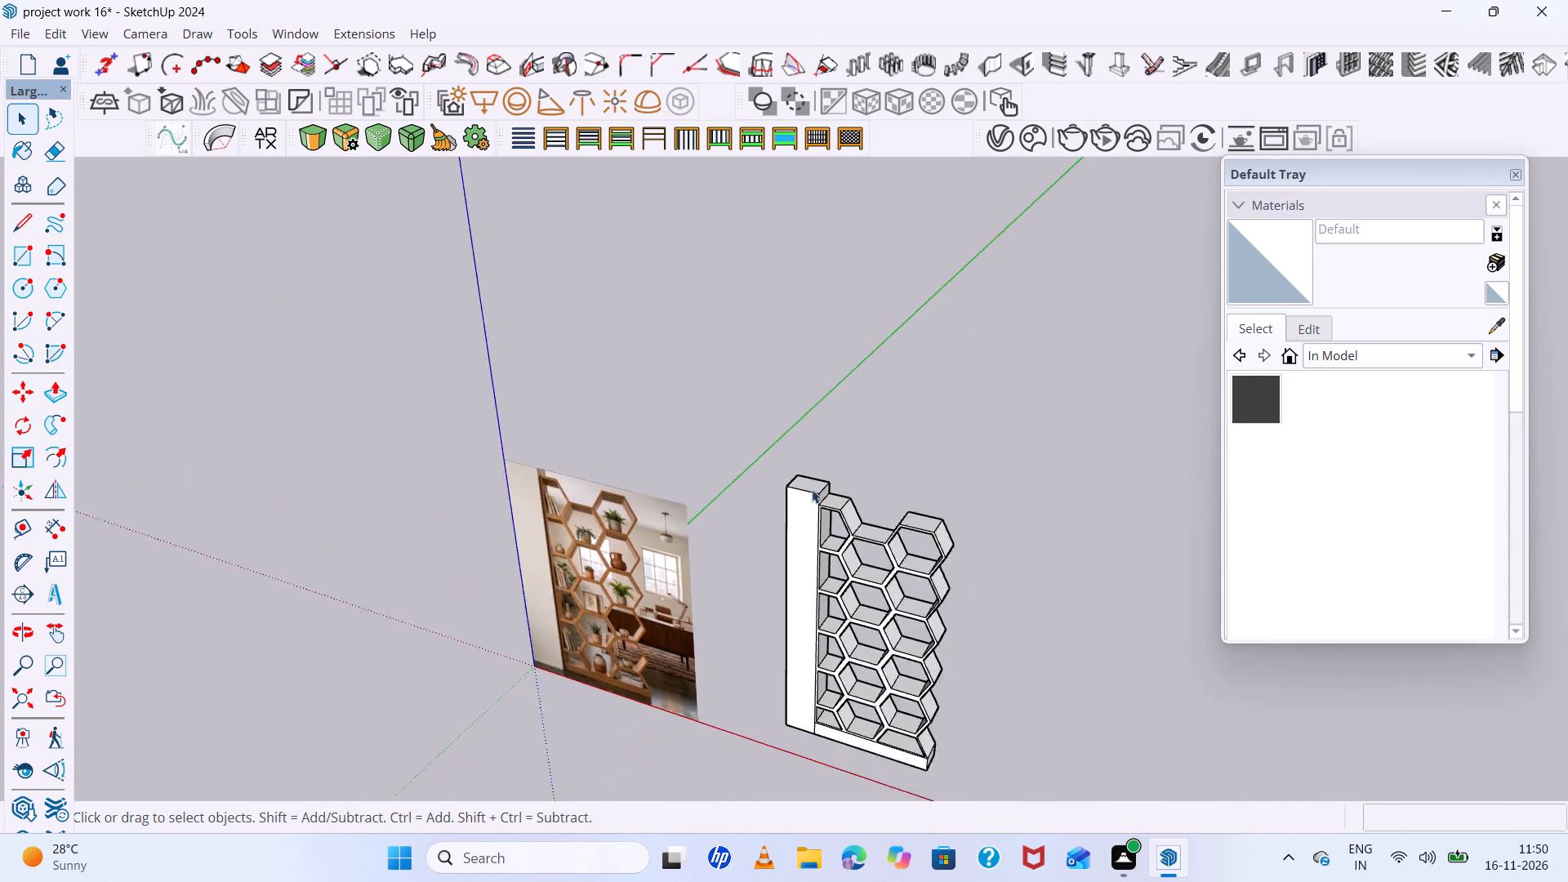
scroll(812, 489, down, 1)
middle_drag(935, 582, 1072, 411)
scroll(992, 568, up, 11)
scroll(883, 518, down, 7)
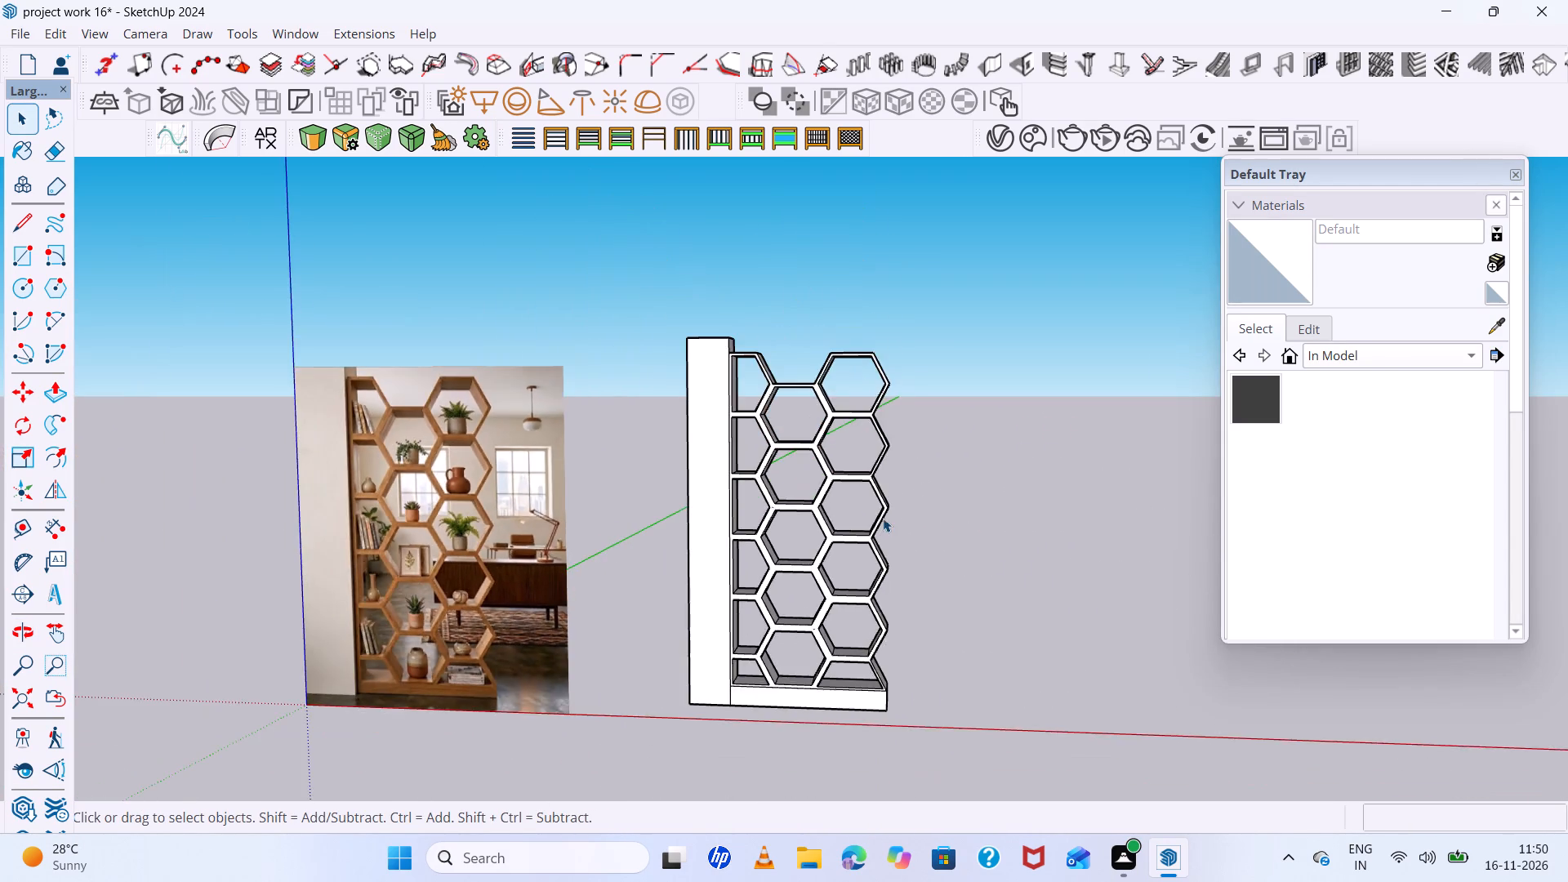
scroll(965, 697, down, 6)
scroll(887, 701, up, 18)
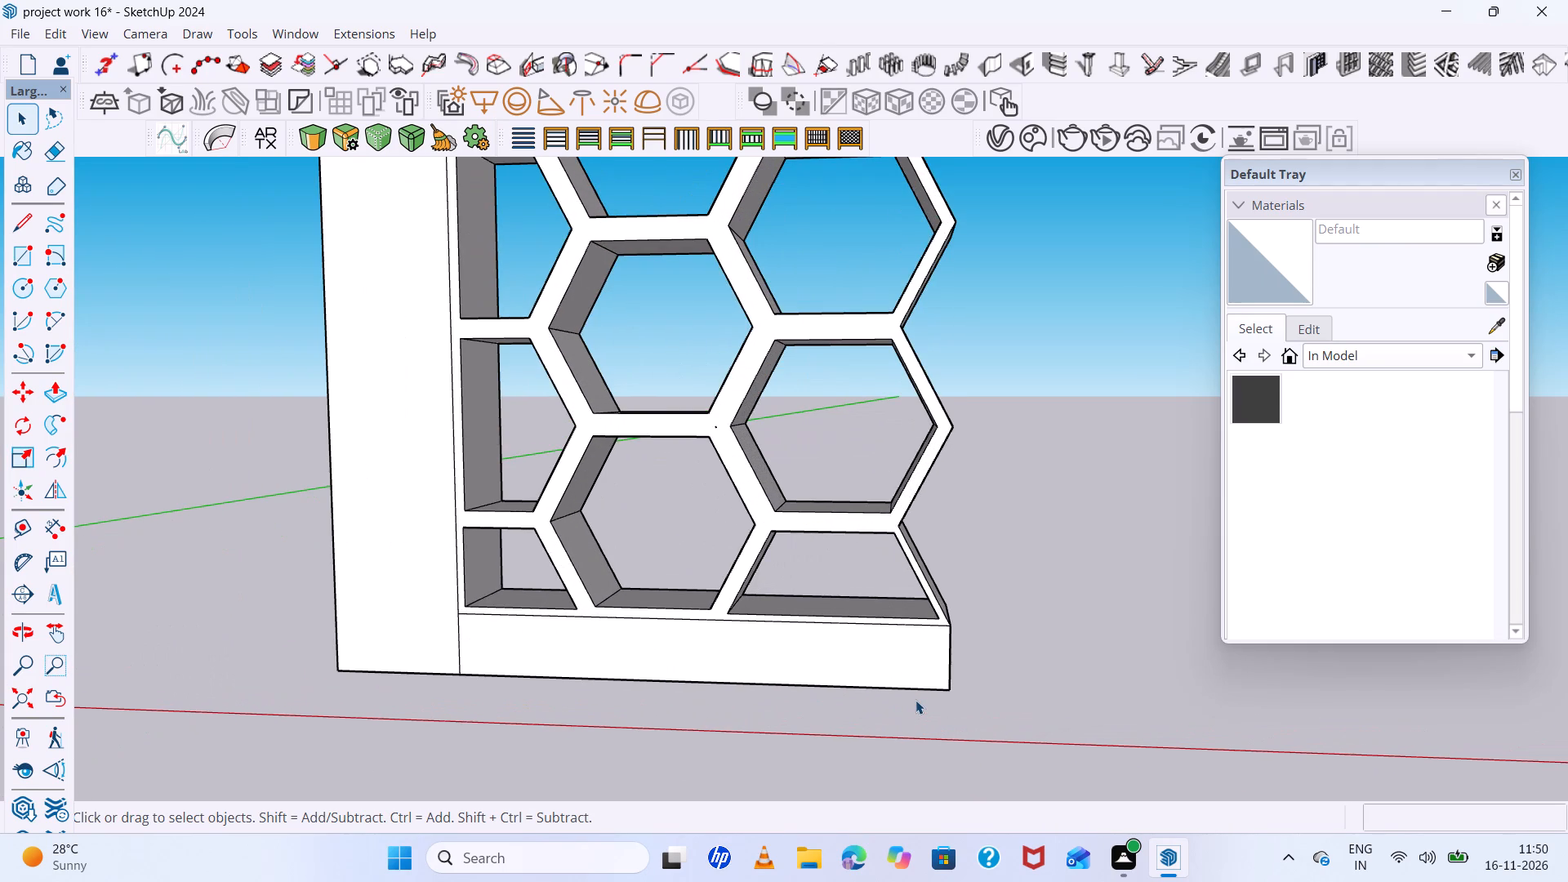
scroll(915, 700, up, 5)
middle_drag(916, 696, 877, 683)
scroll(877, 683, up, 1)
scroll(752, 453, up, 6)
scroll(626, 394, down, 11)
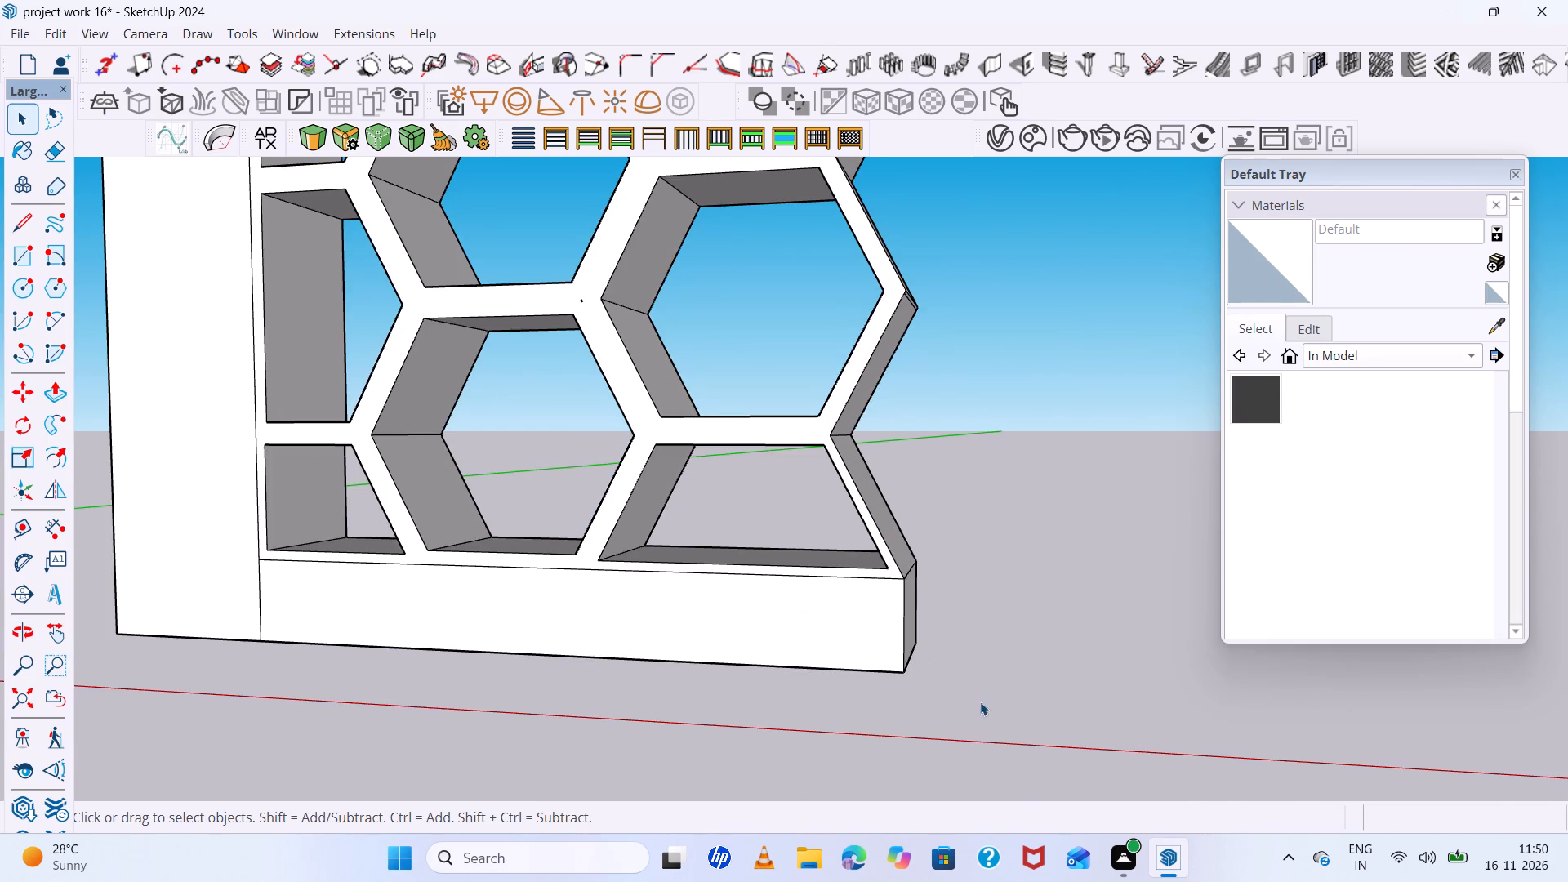
scroll(1007, 724, down, 6)
scroll(883, 541, down, 7)
scroll(950, 565, down, 7)
scroll(788, 326, up, 7)
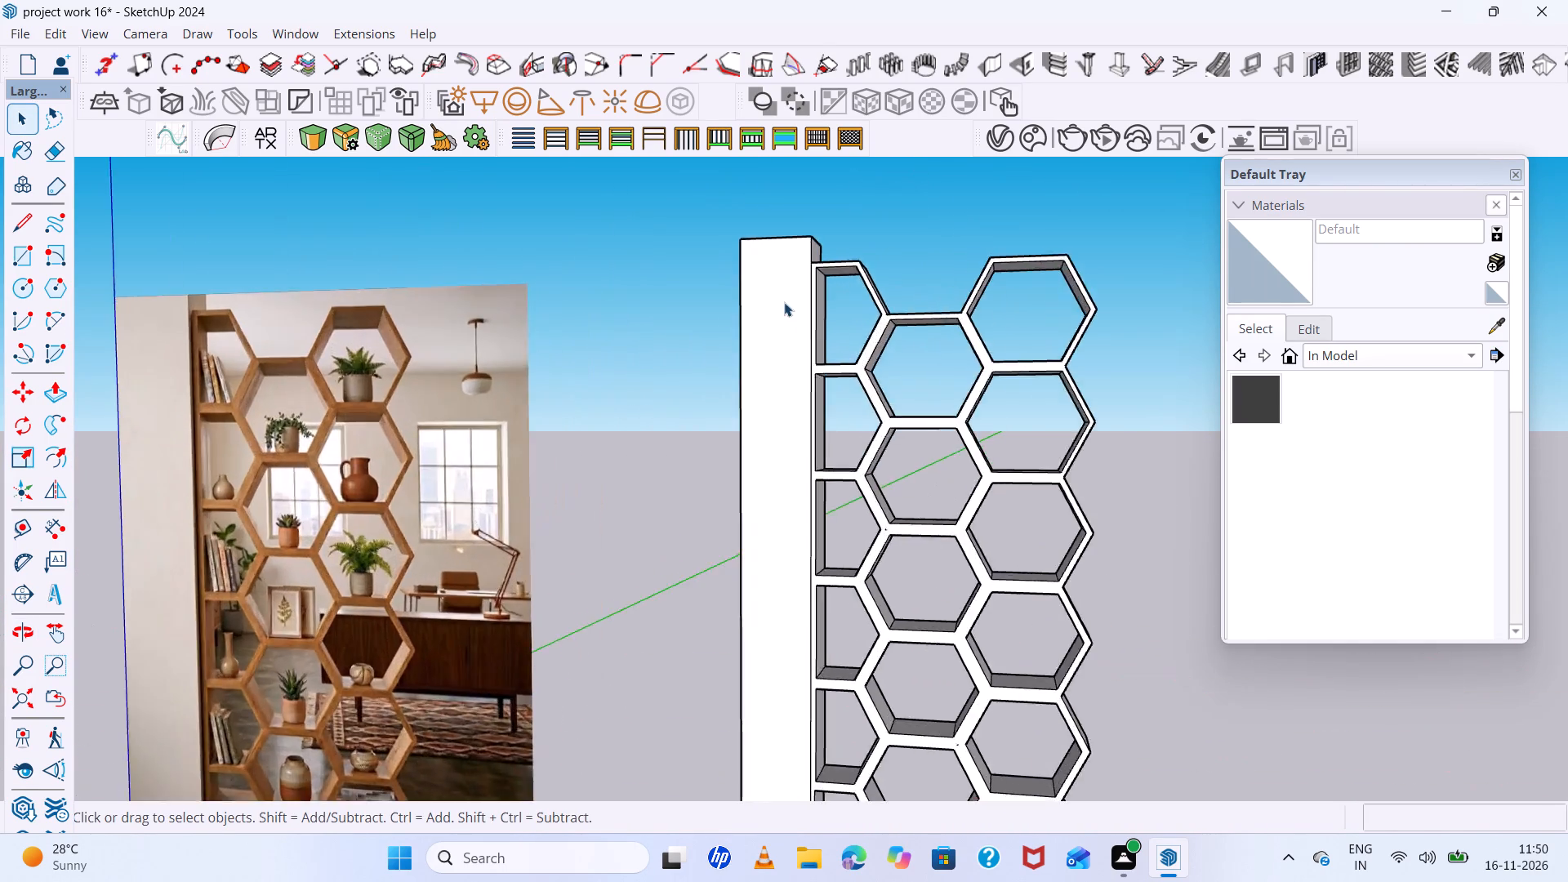
scroll(784, 302, down, 6)
middle_drag(784, 310, 939, 355)
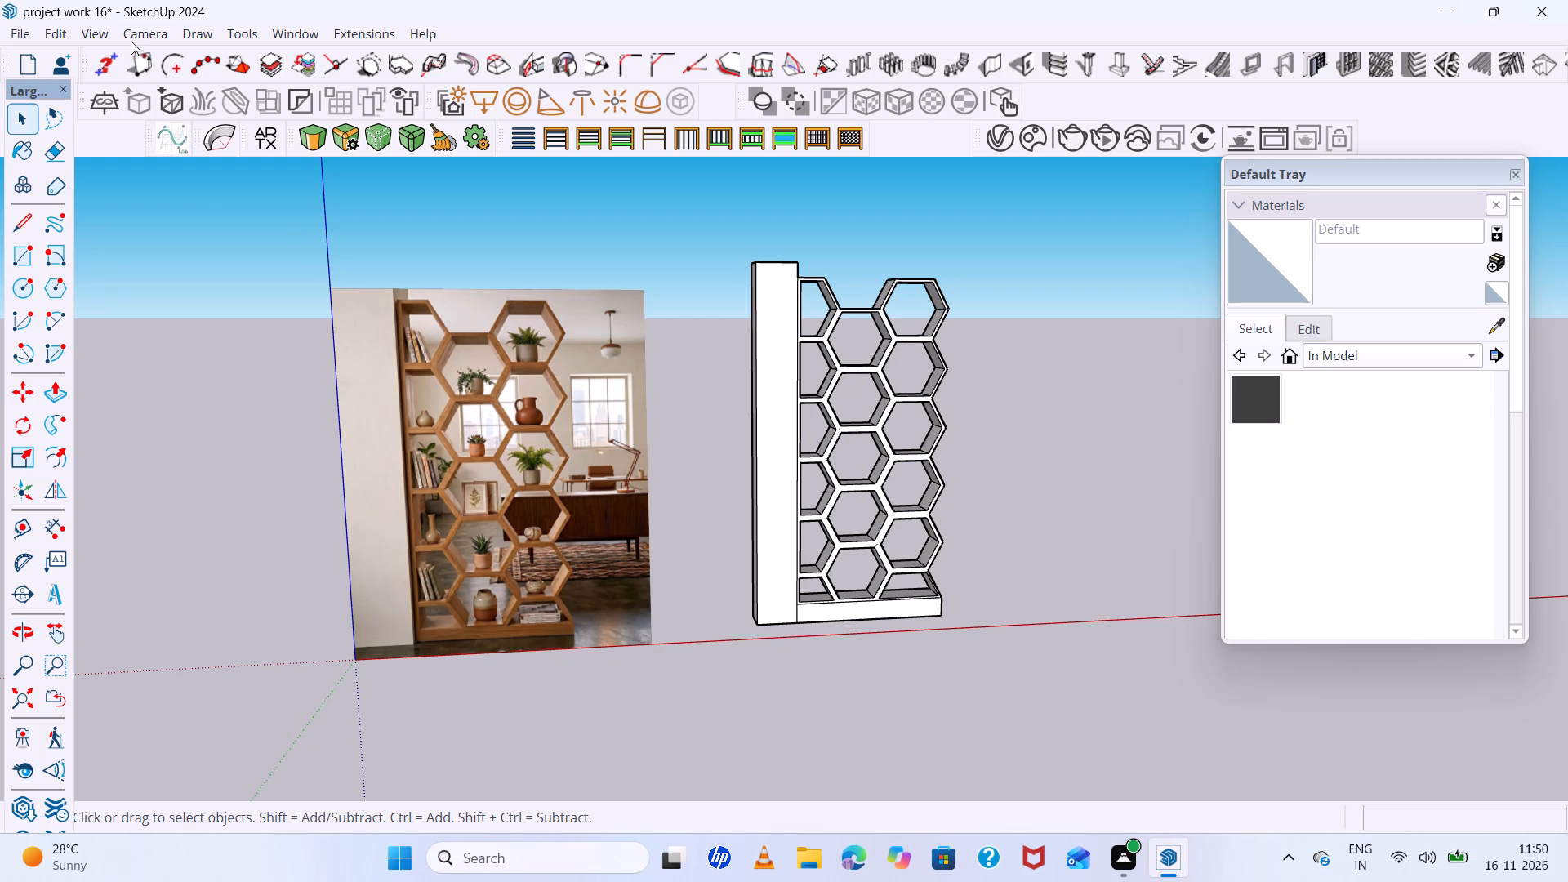
Delete the honeycomb reference picture beside the model.
click(504, 375)
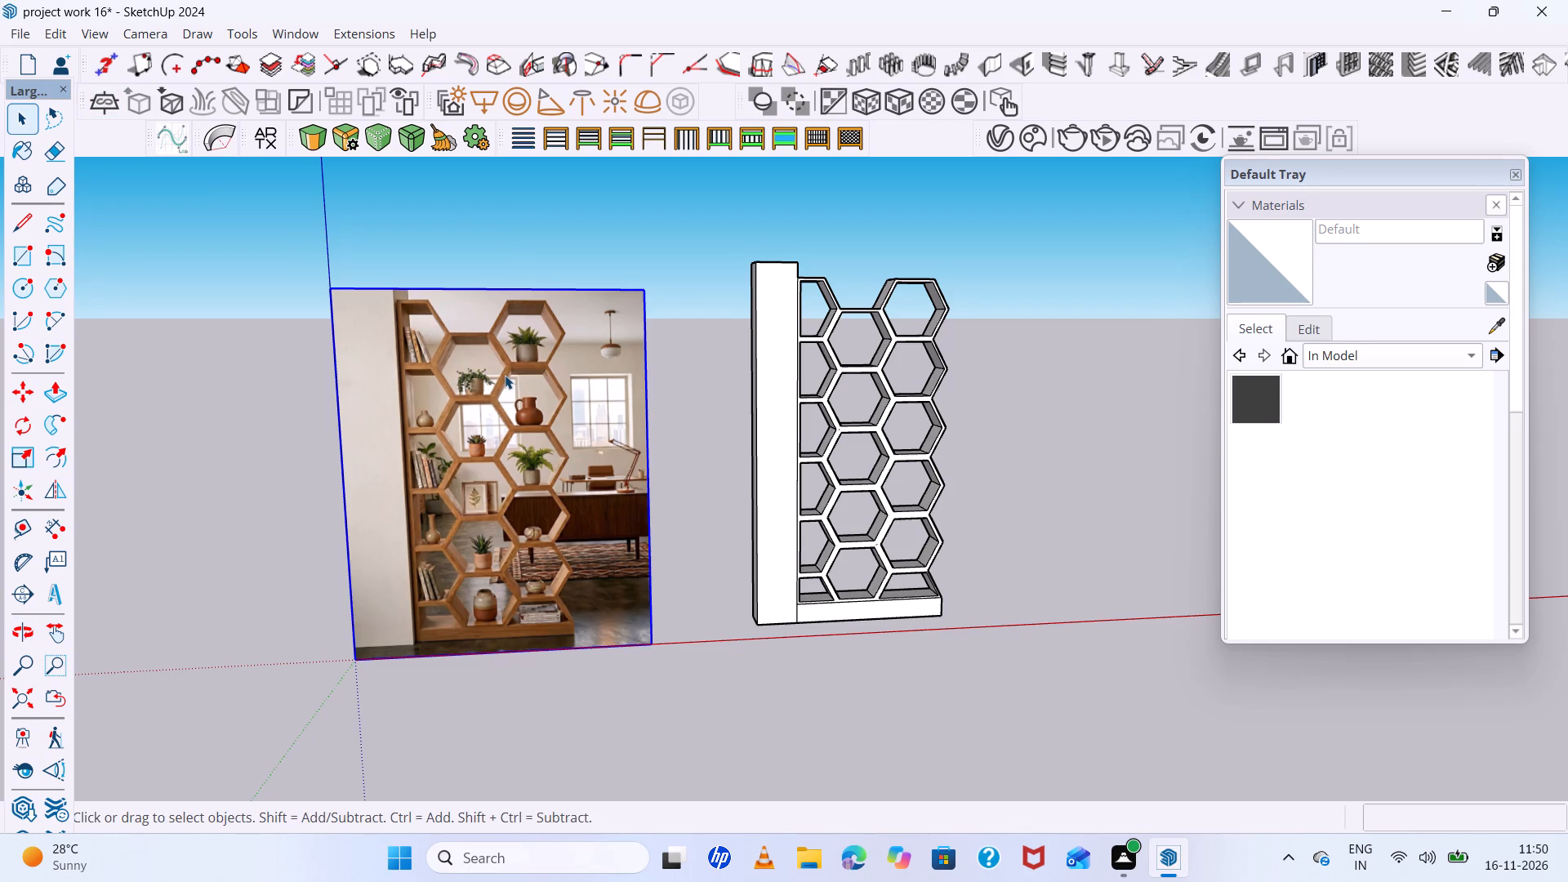
key(Delete)
Group all of the honeycomb shelving unit's geometry, including its side panel and base.
scroll(506, 375, down, 5)
middle_drag(732, 424, 733, 376)
scroll(755, 364, up, 1)
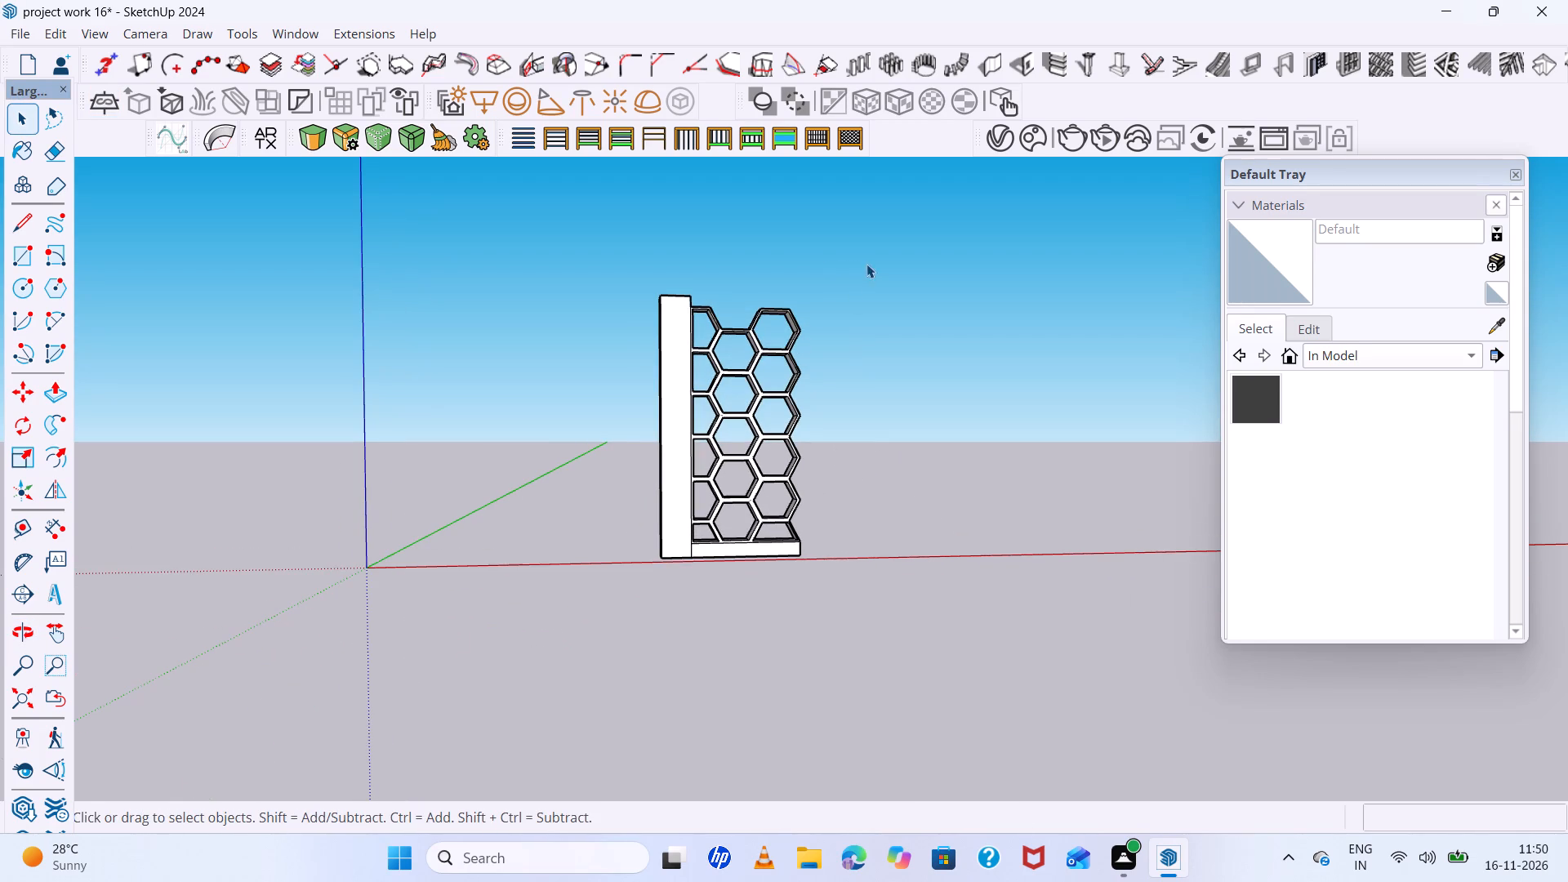
drag(866, 264, 603, 577)
right_click(686, 523)
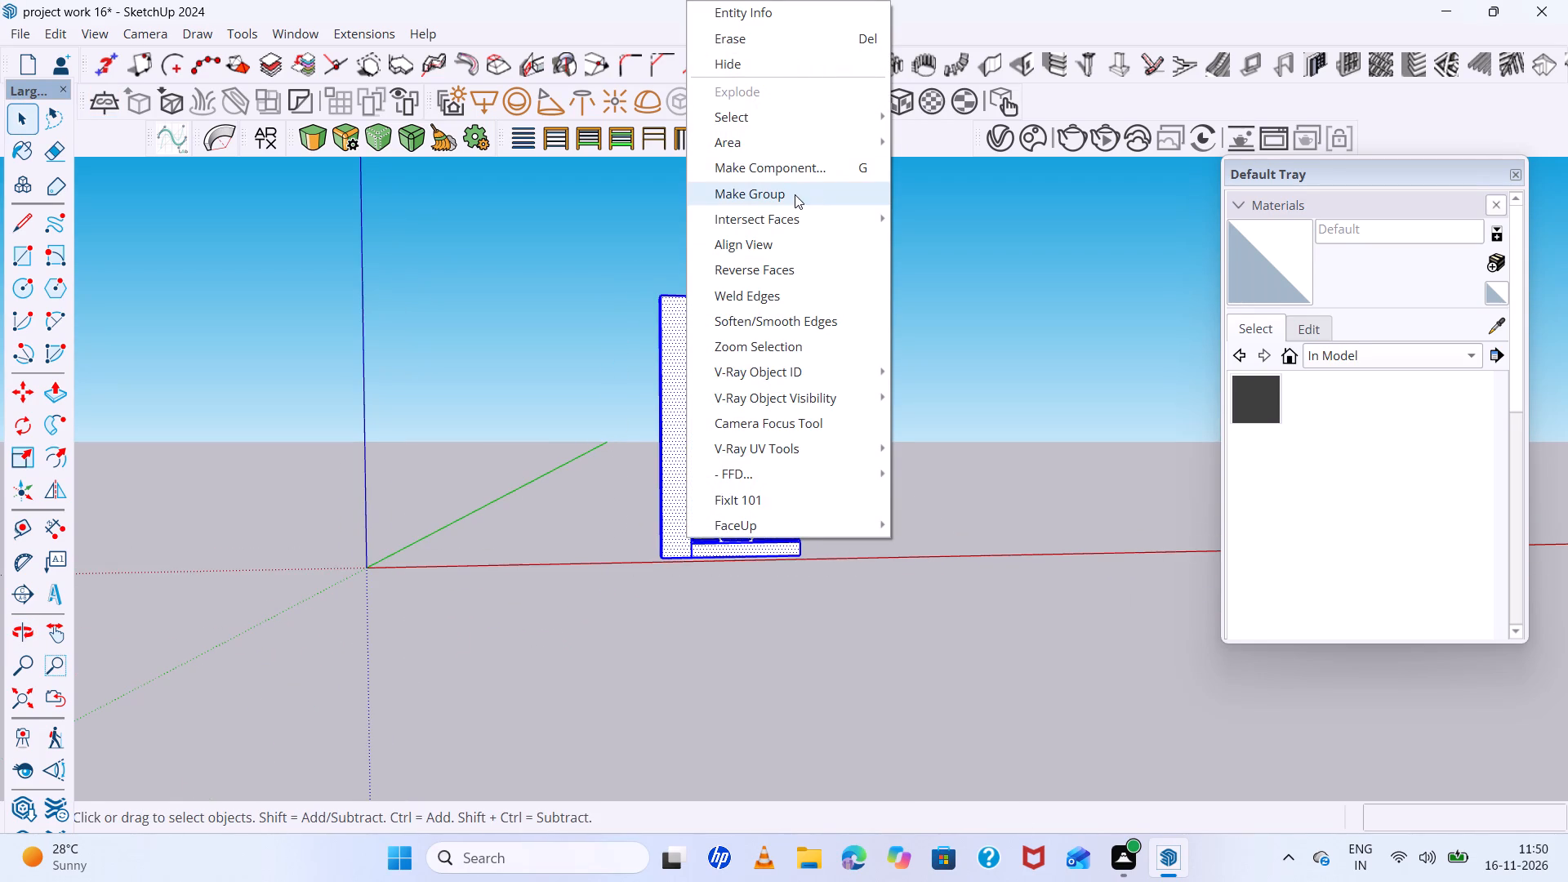
click(795, 194)
Move the shelving group by the side panel's lower outer front corner onto the model origin.
scroll(721, 449, down, 2)
middle_drag(767, 513, 646, 532)
scroll(737, 508, up, 7)
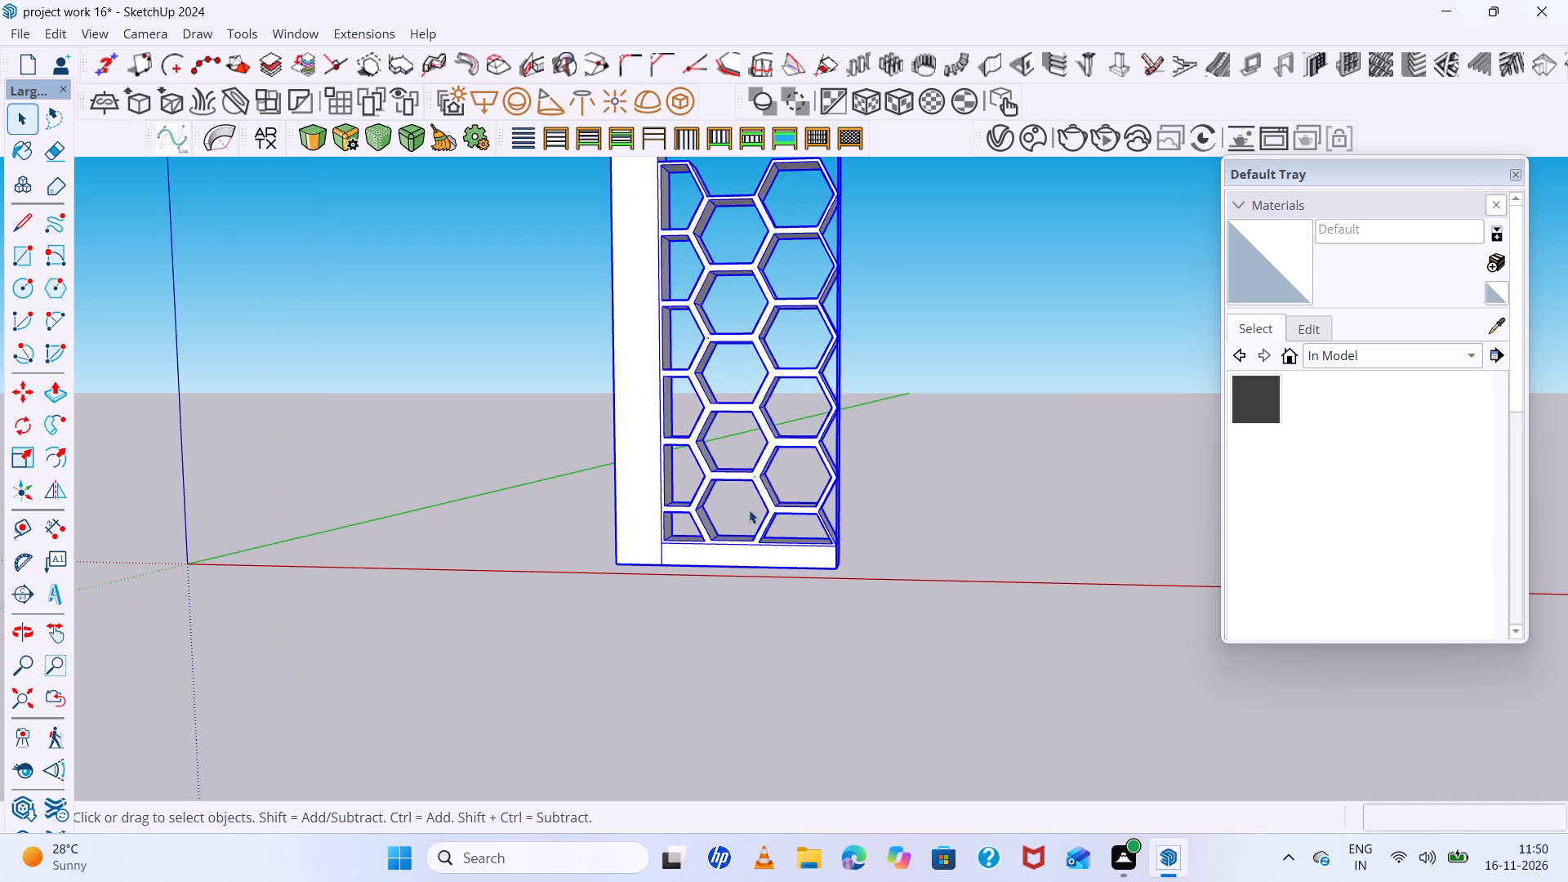
key(m)
click(614, 560)
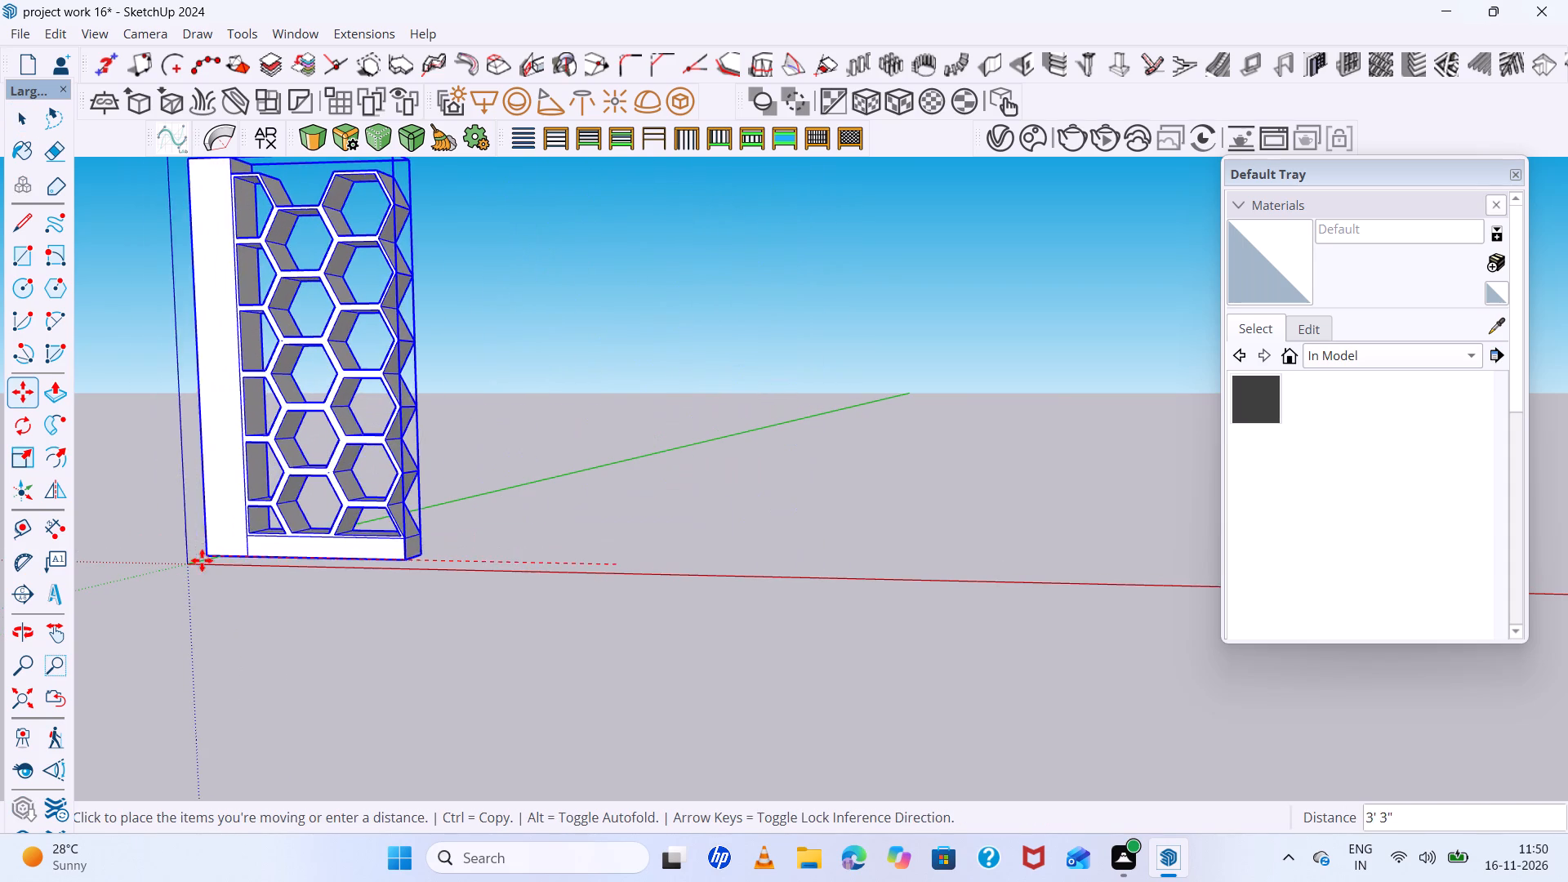
click(194, 564)
scroll(589, 599, down, 6)
middle_drag(666, 630, 855, 678)
key(space)
click(759, 622)
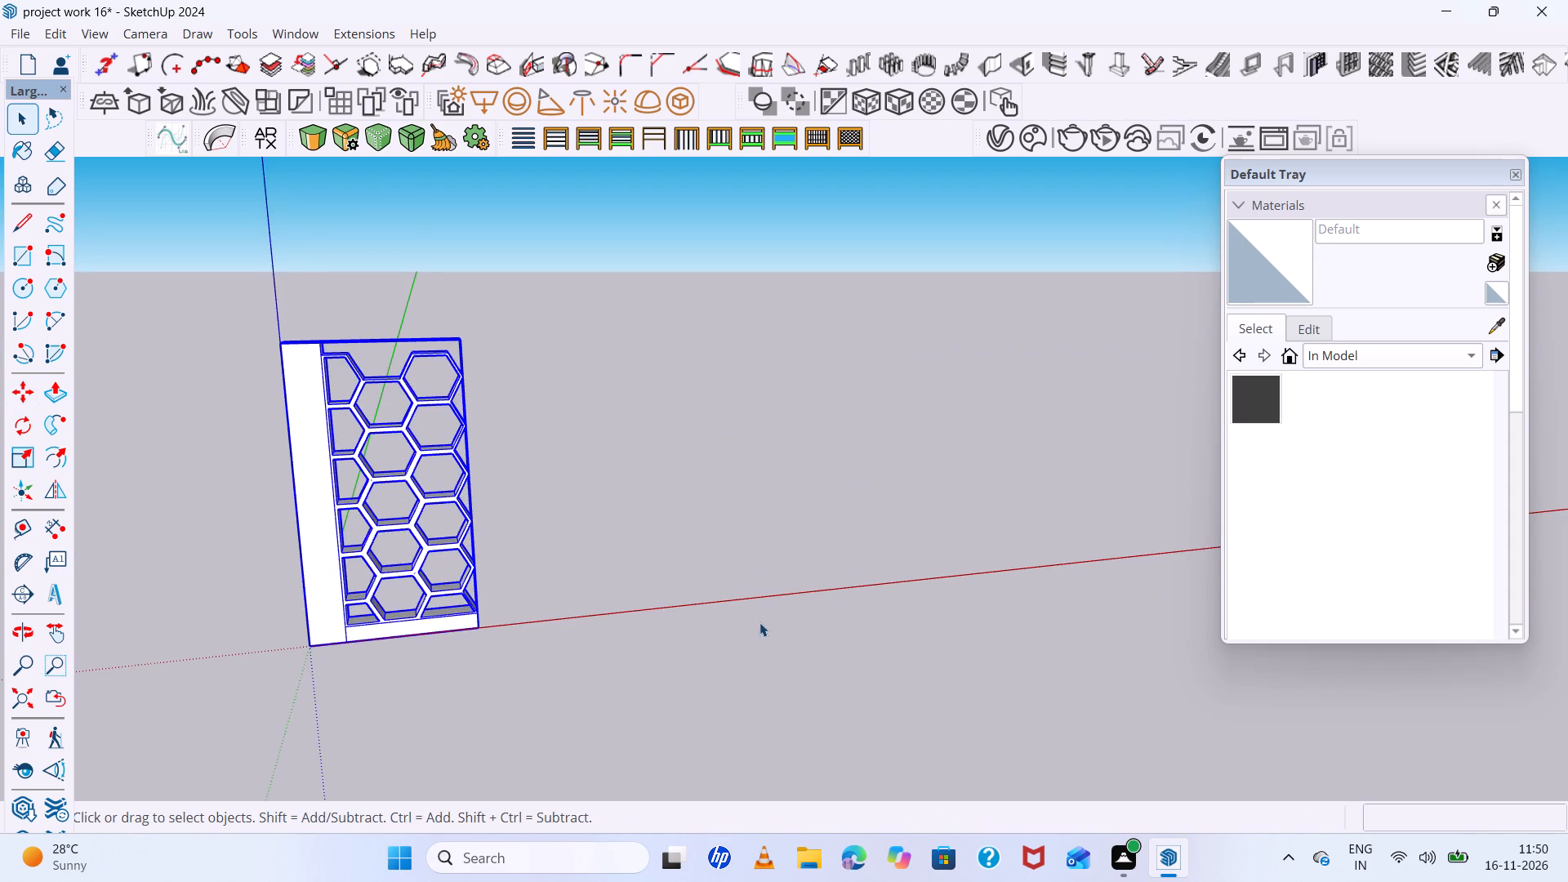
Import the triangular shelf picture 6.jpeg and place it upright beside the honeycomb unit, starting from the front corner of its base.
scroll(820, 625, down, 12)
middle_drag(825, 628, 764, 453)
scroll(668, 525, up, 13)
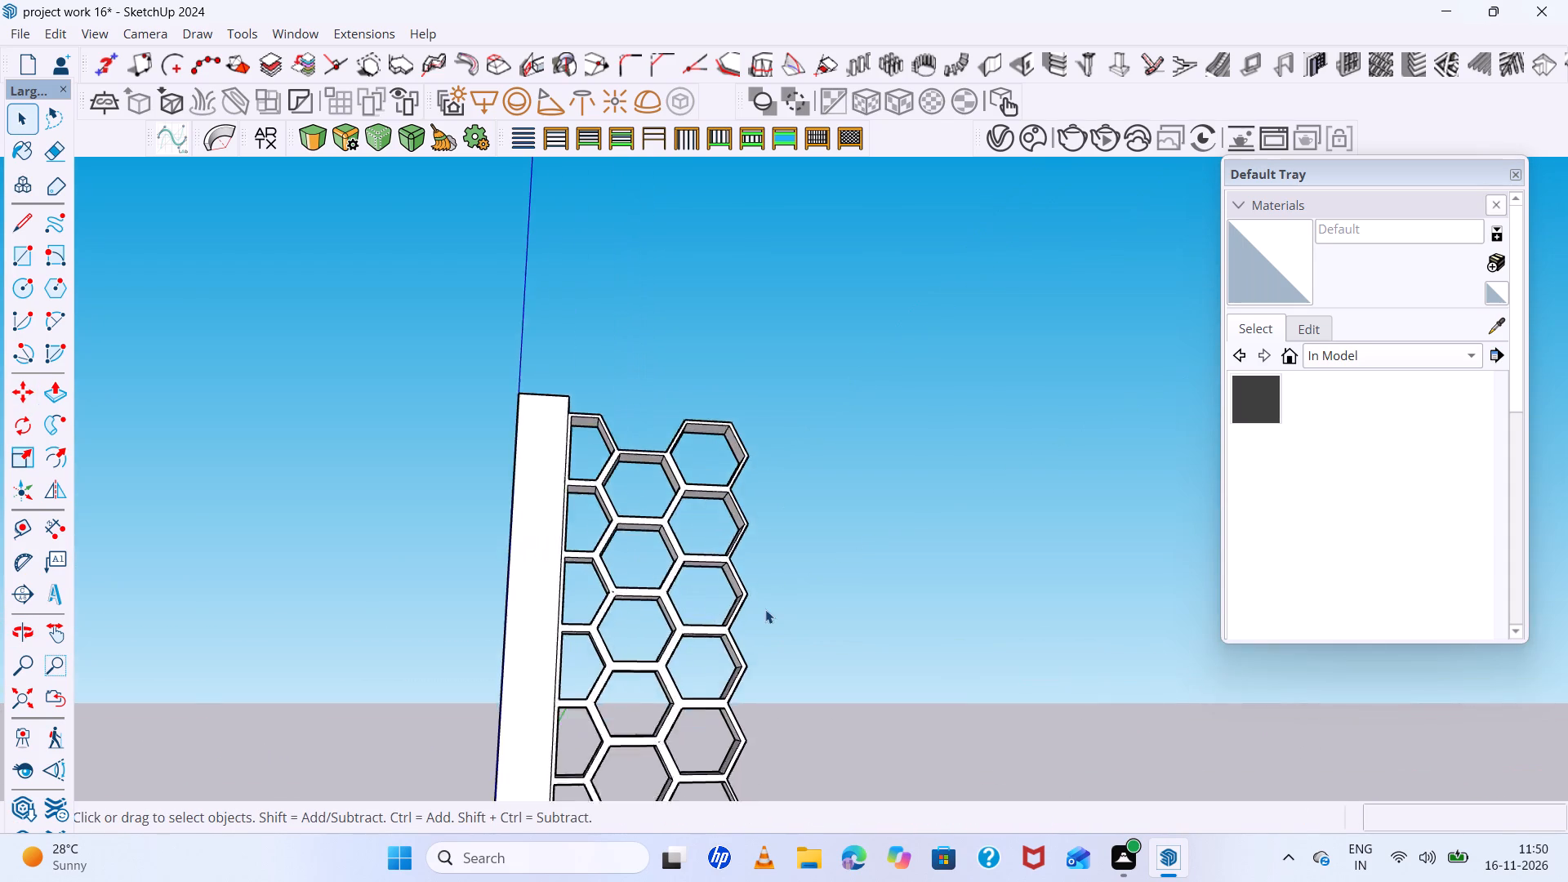
scroll(765, 609, up, 2)
middle_drag(764, 611, 572, 747)
scroll(745, 503, down, 7)
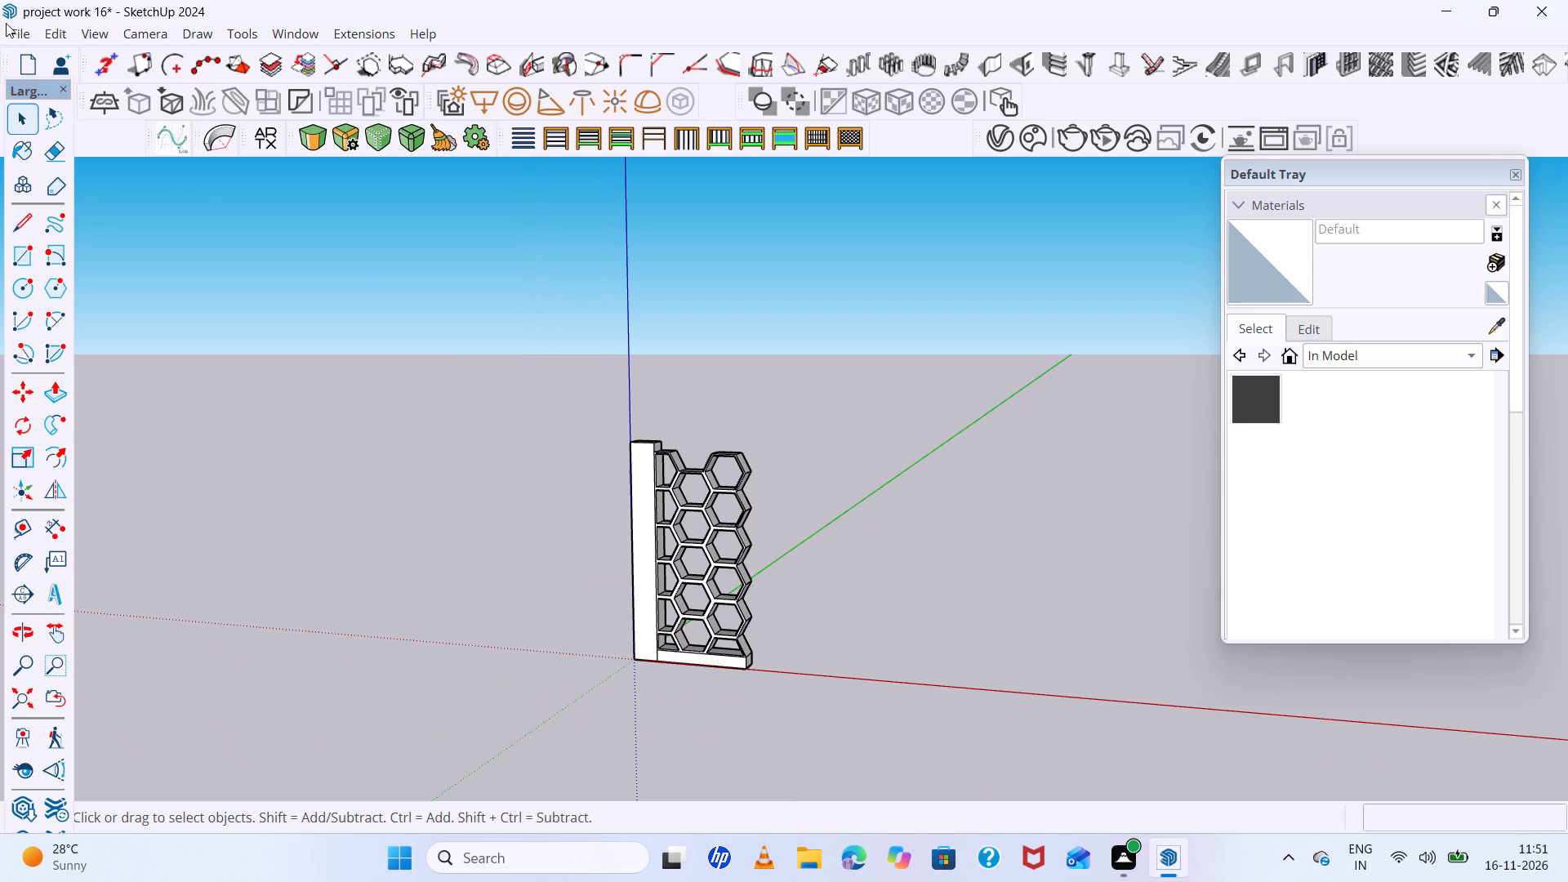
click(12, 47)
click(18, 33)
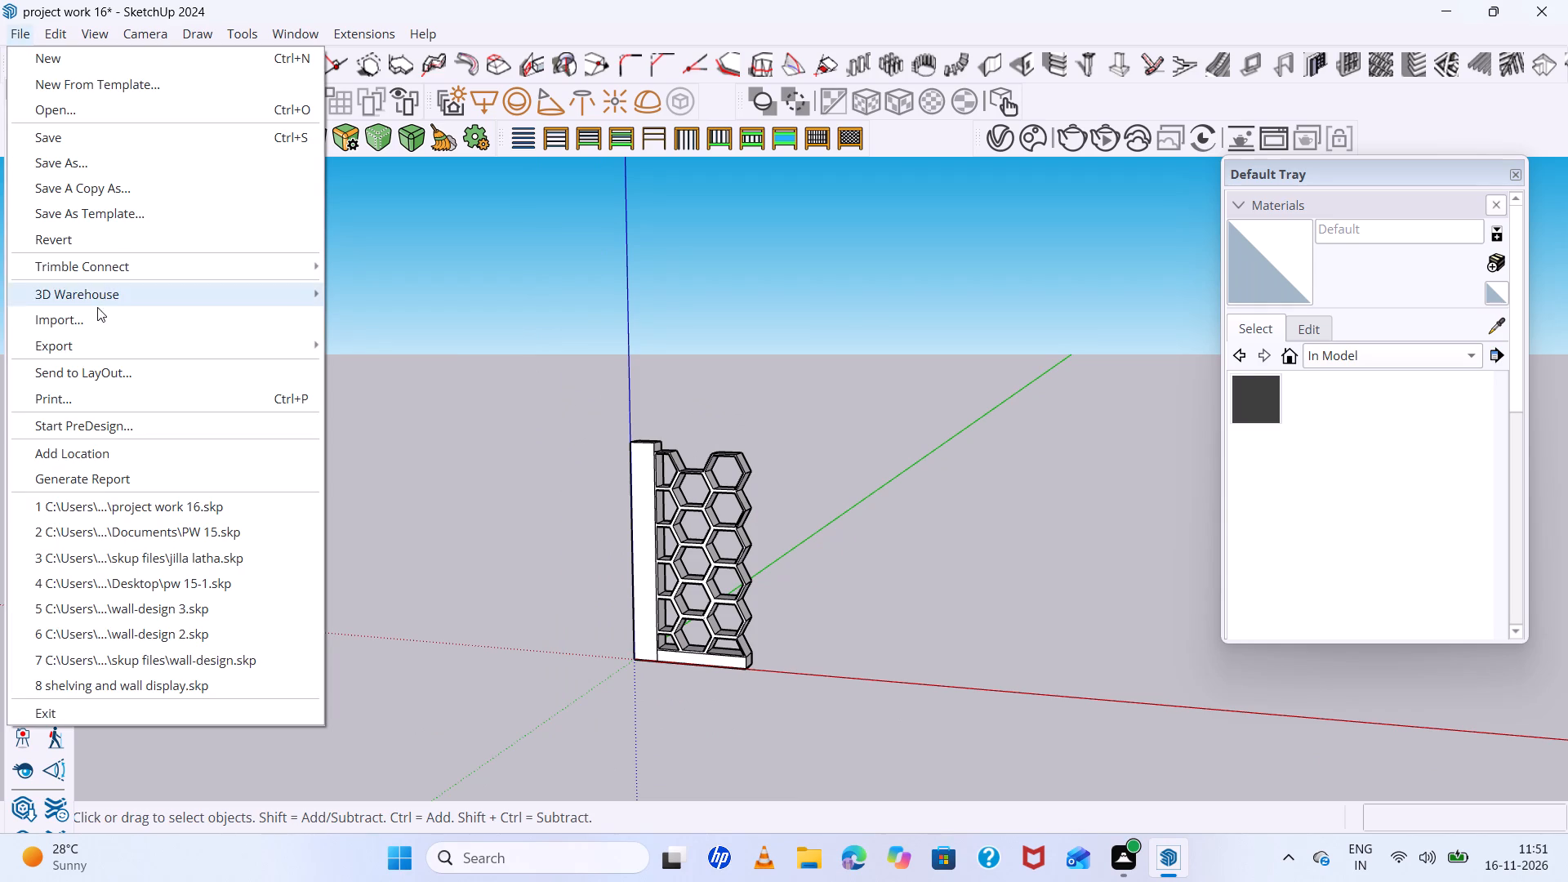
click(97, 316)
scroll(526, 431, down, 8)
scroll(283, 348, down, 5)
scroll(274, 324, up, 3)
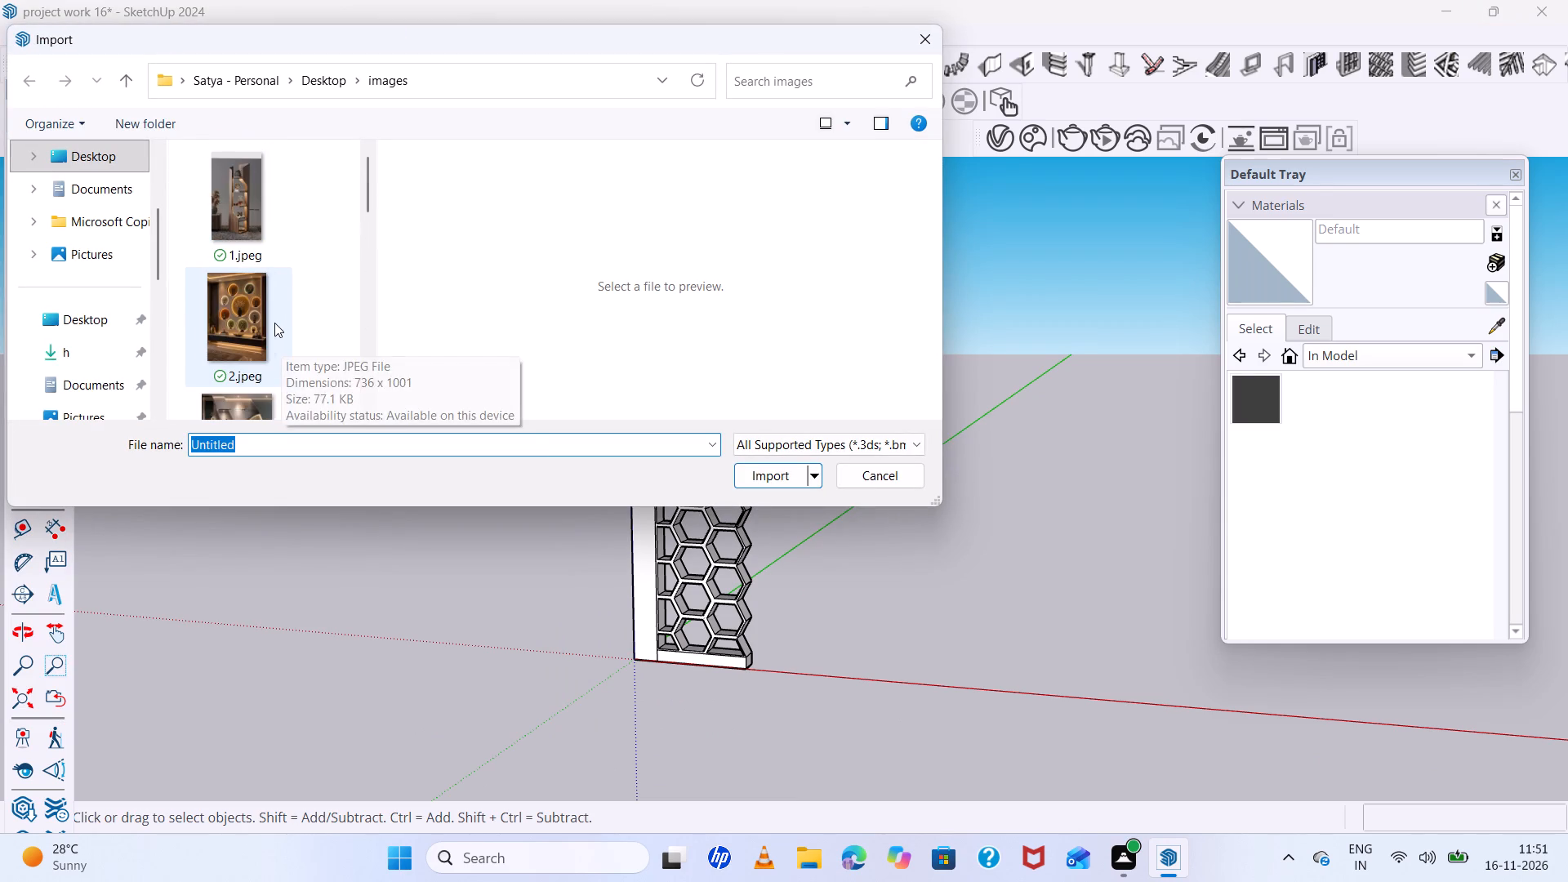
scroll(274, 323, up, 3)
scroll(274, 314, down, 4)
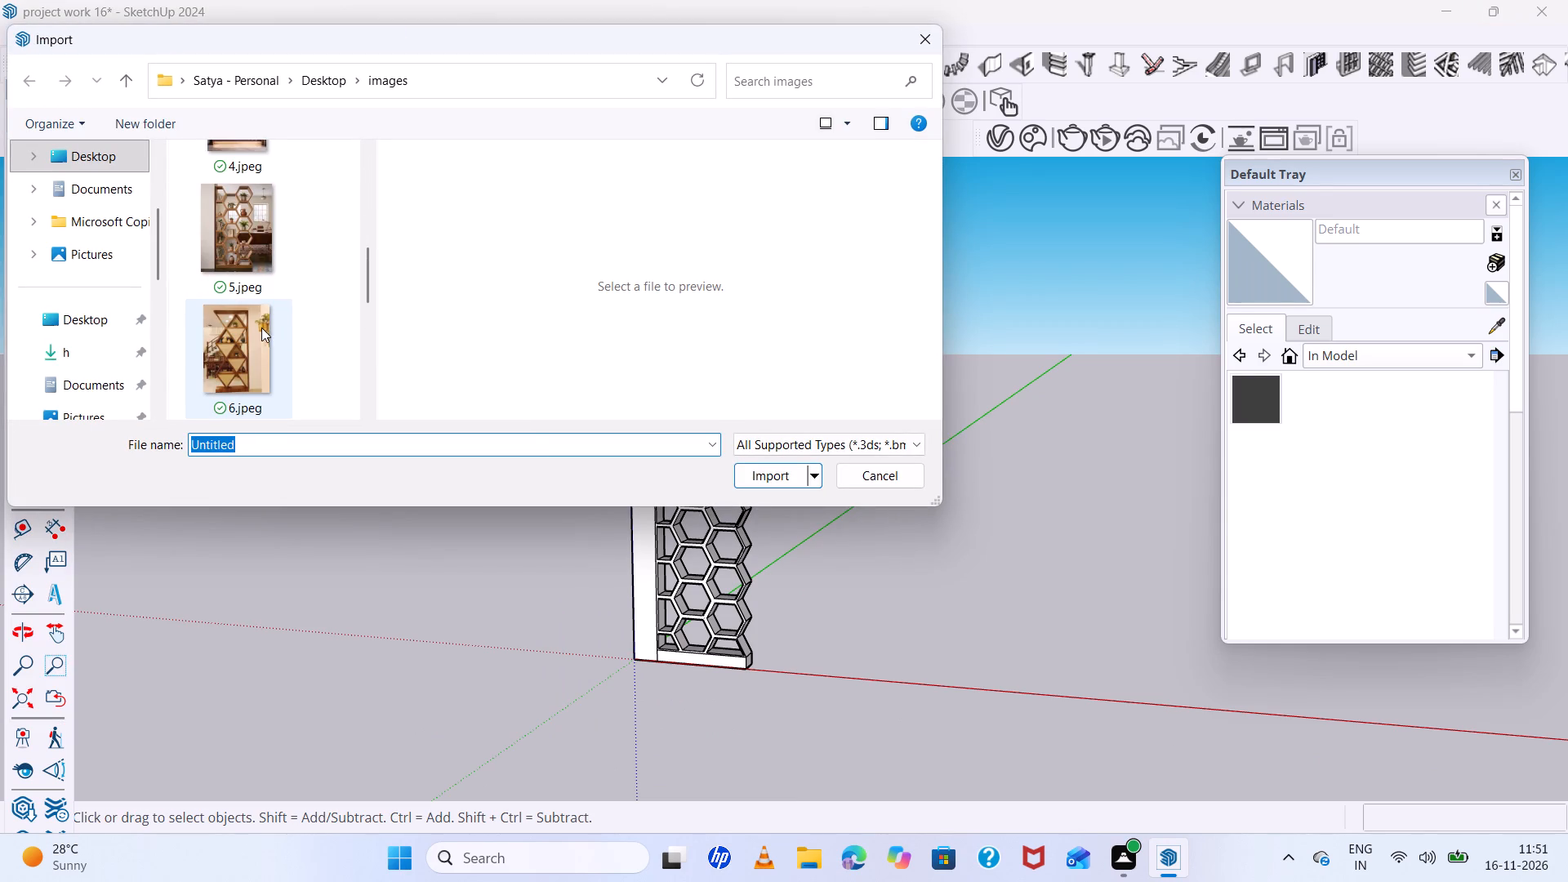
click(261, 327)
click(772, 549)
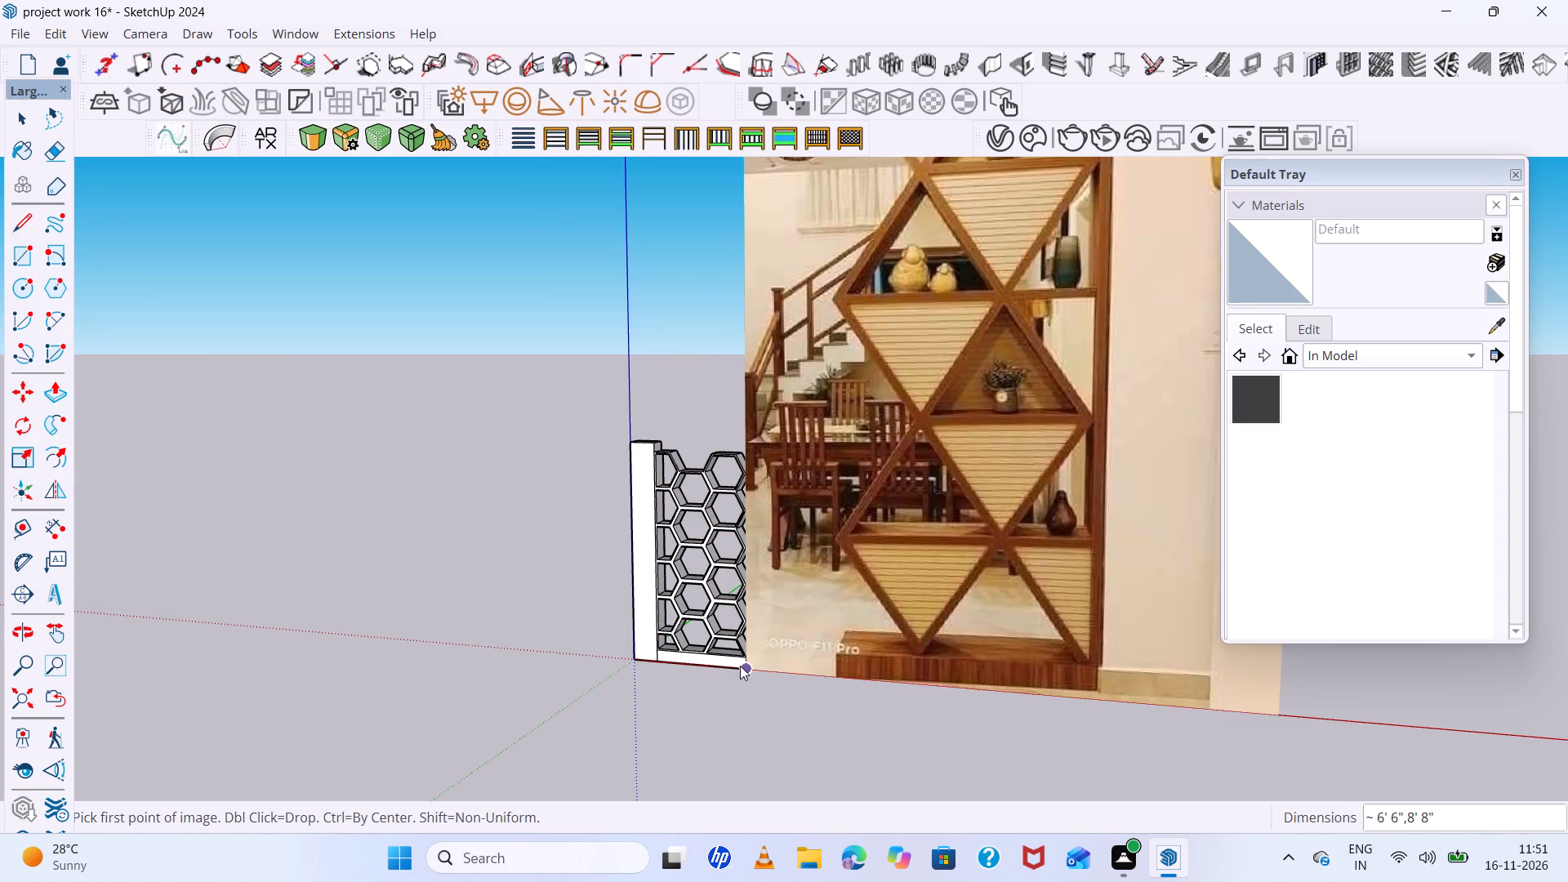
click(746, 666)
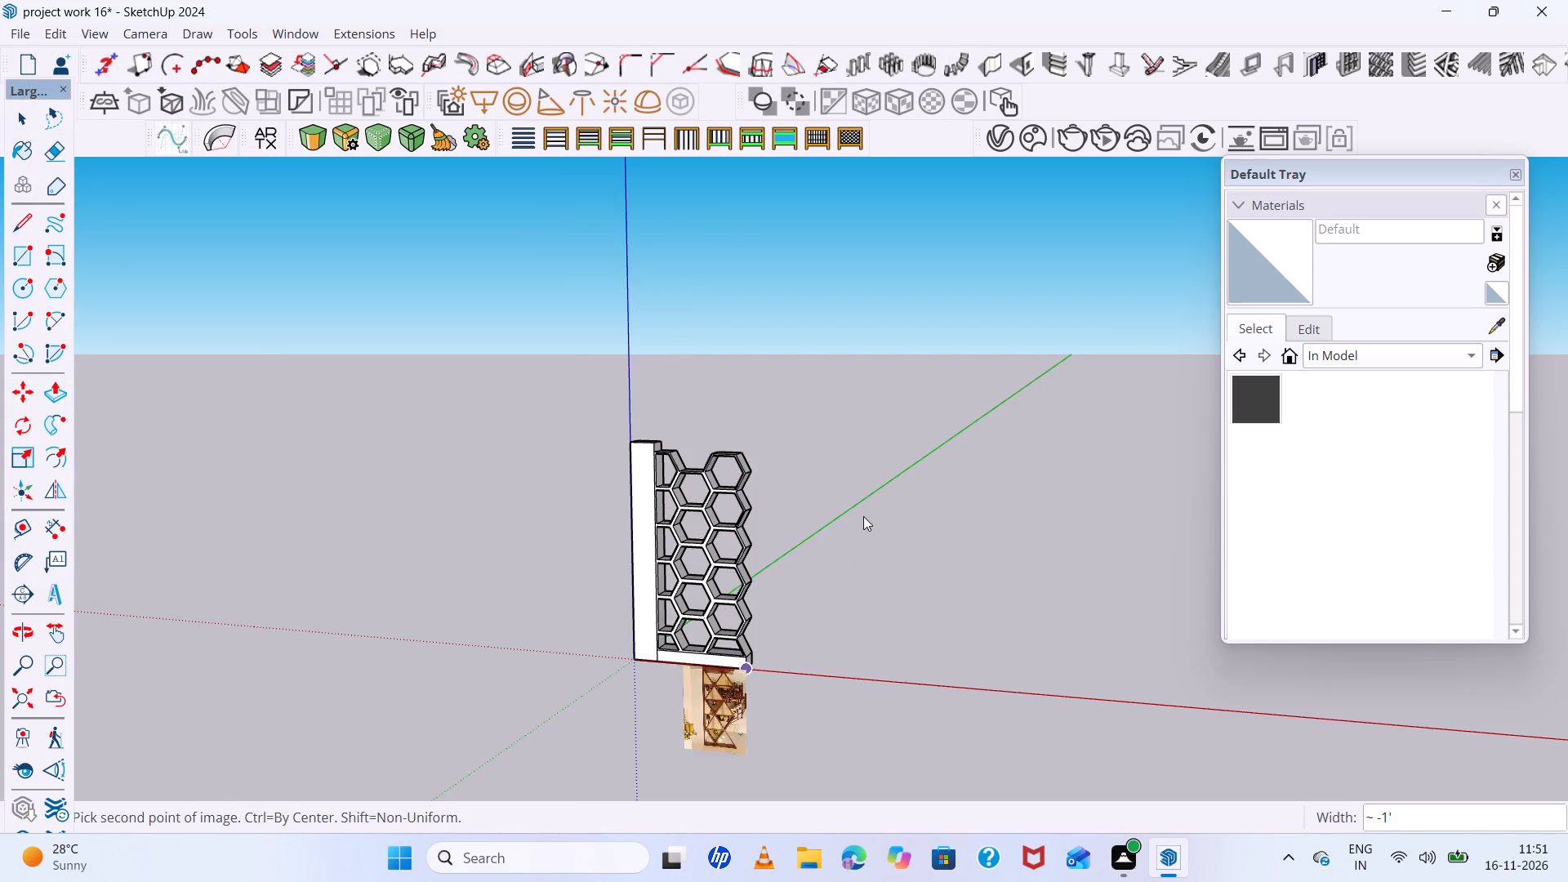
scroll(863, 505, down, 6)
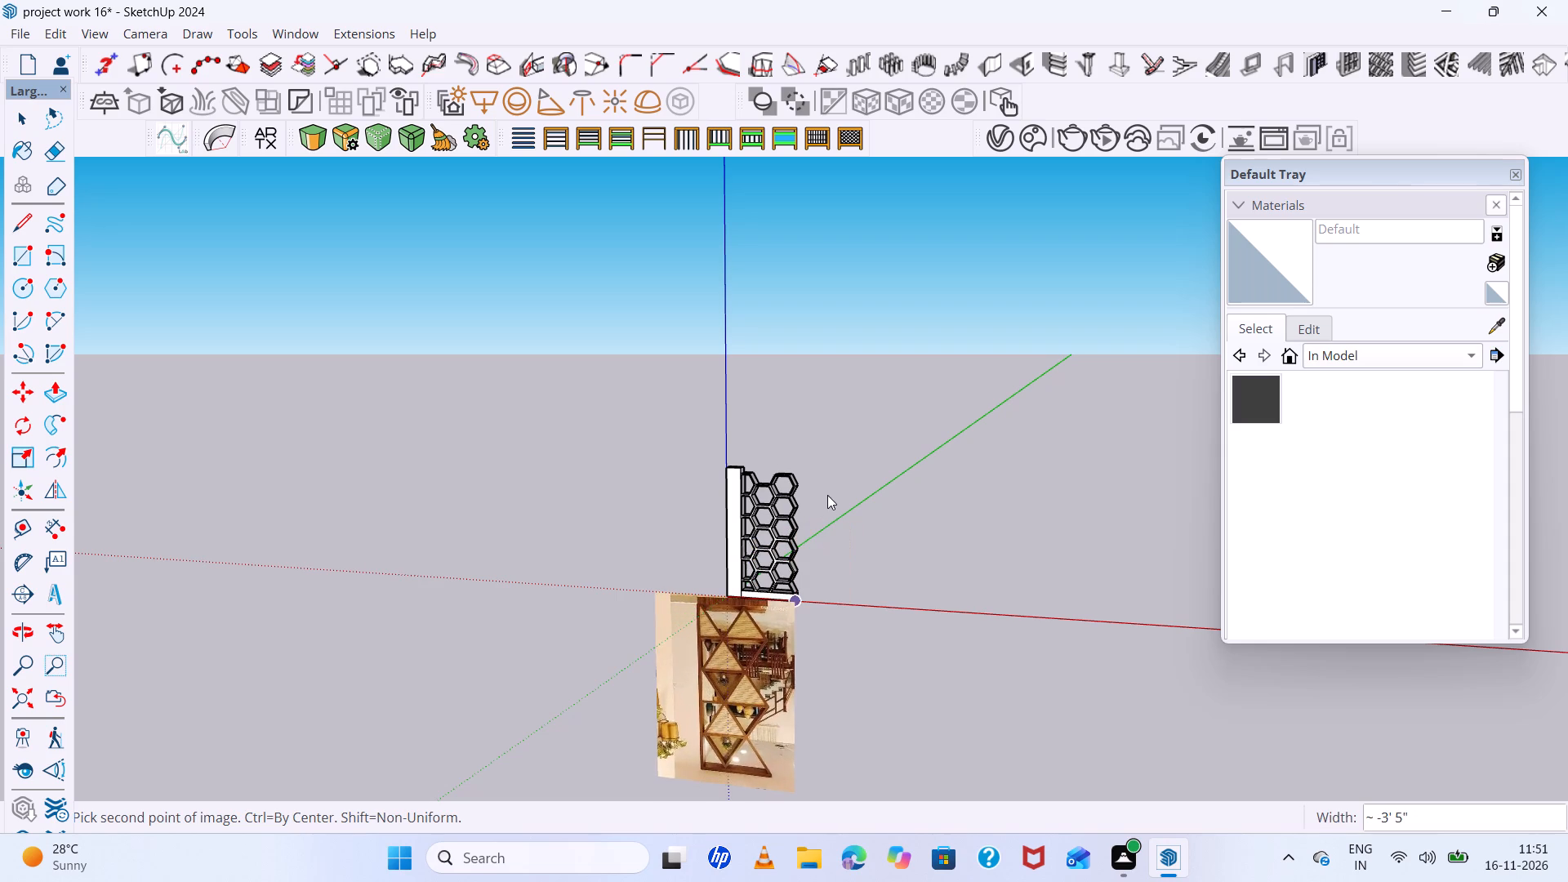
click(796, 488)
scroll(826, 515, up, 7)
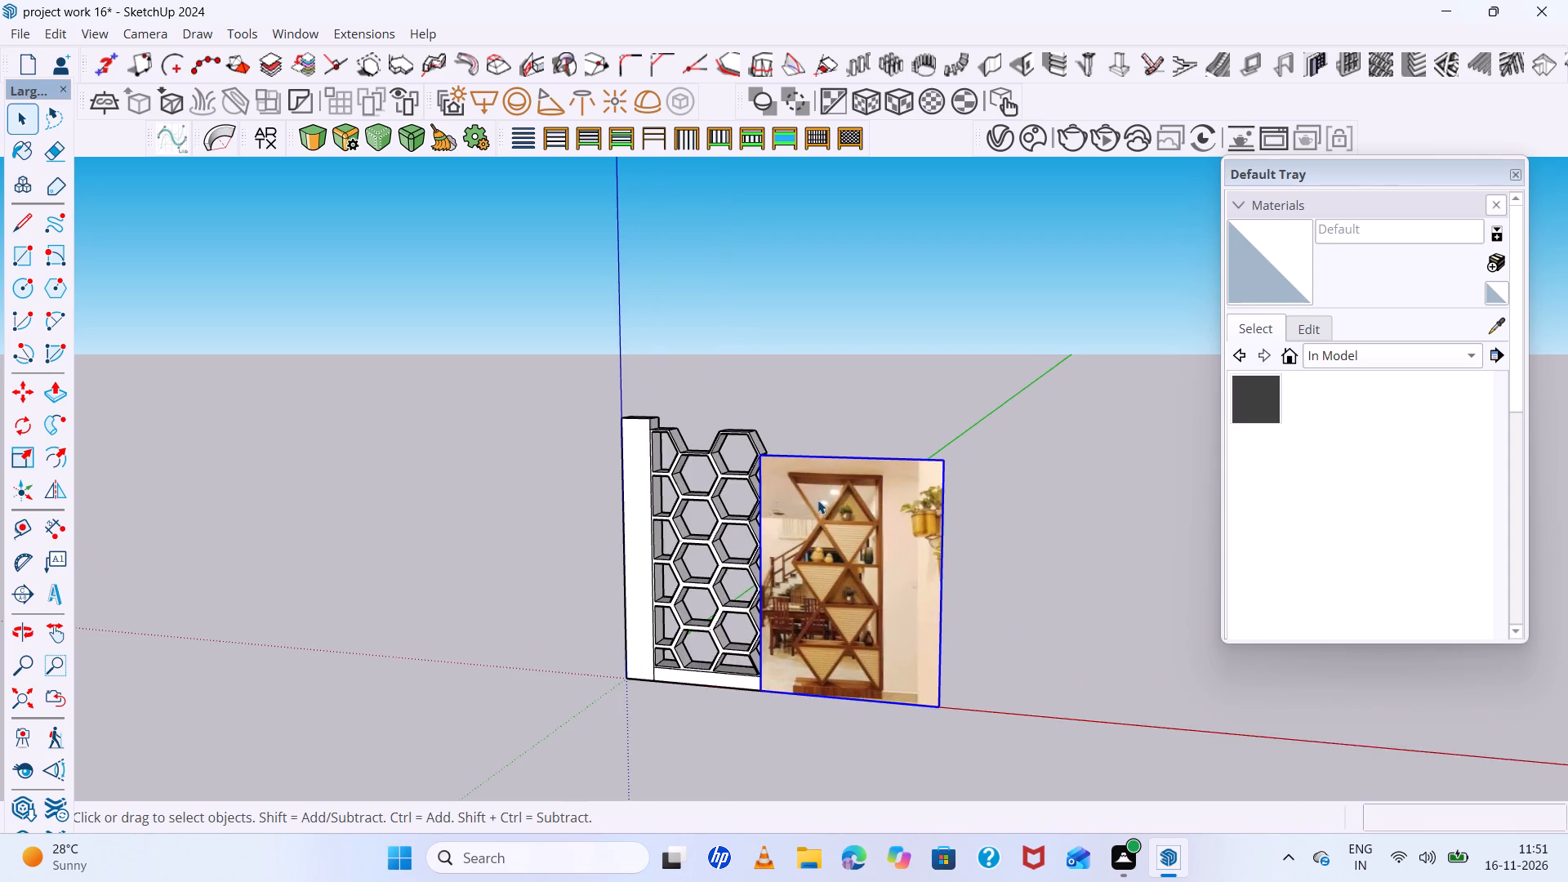
Move the triangular shelf picture by its lower outer corner so it stands clear of the honeycomb unit, behind the red axis.
scroll(817, 500, down, 6)
middle_drag(866, 573, 795, 618)
scroll(877, 625, up, 5)
key(m)
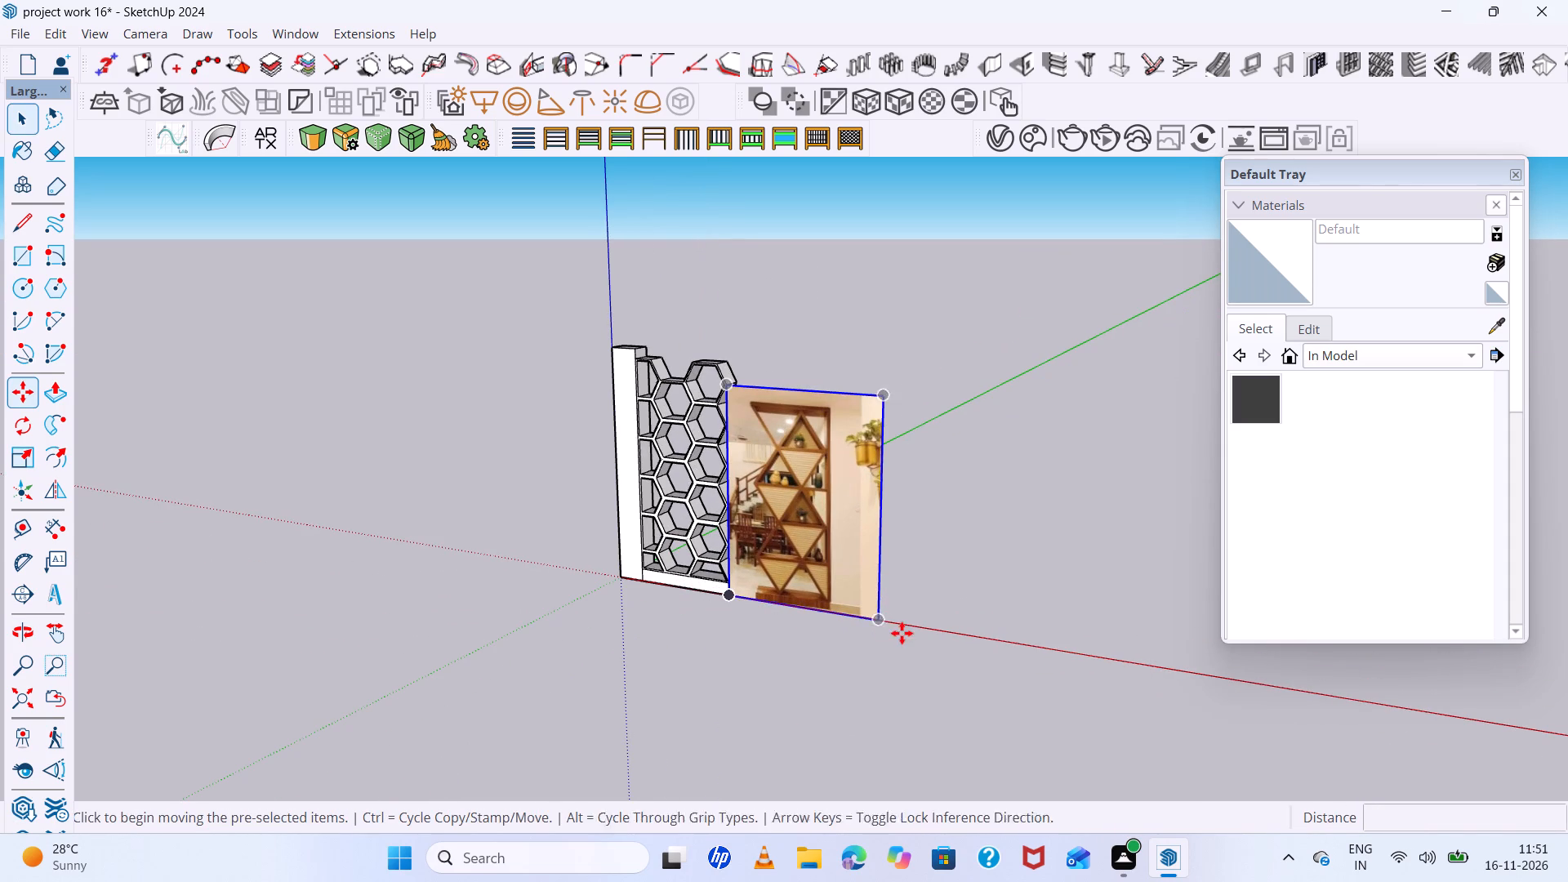
click(879, 618)
click(924, 594)
scroll(679, 523, down, 6)
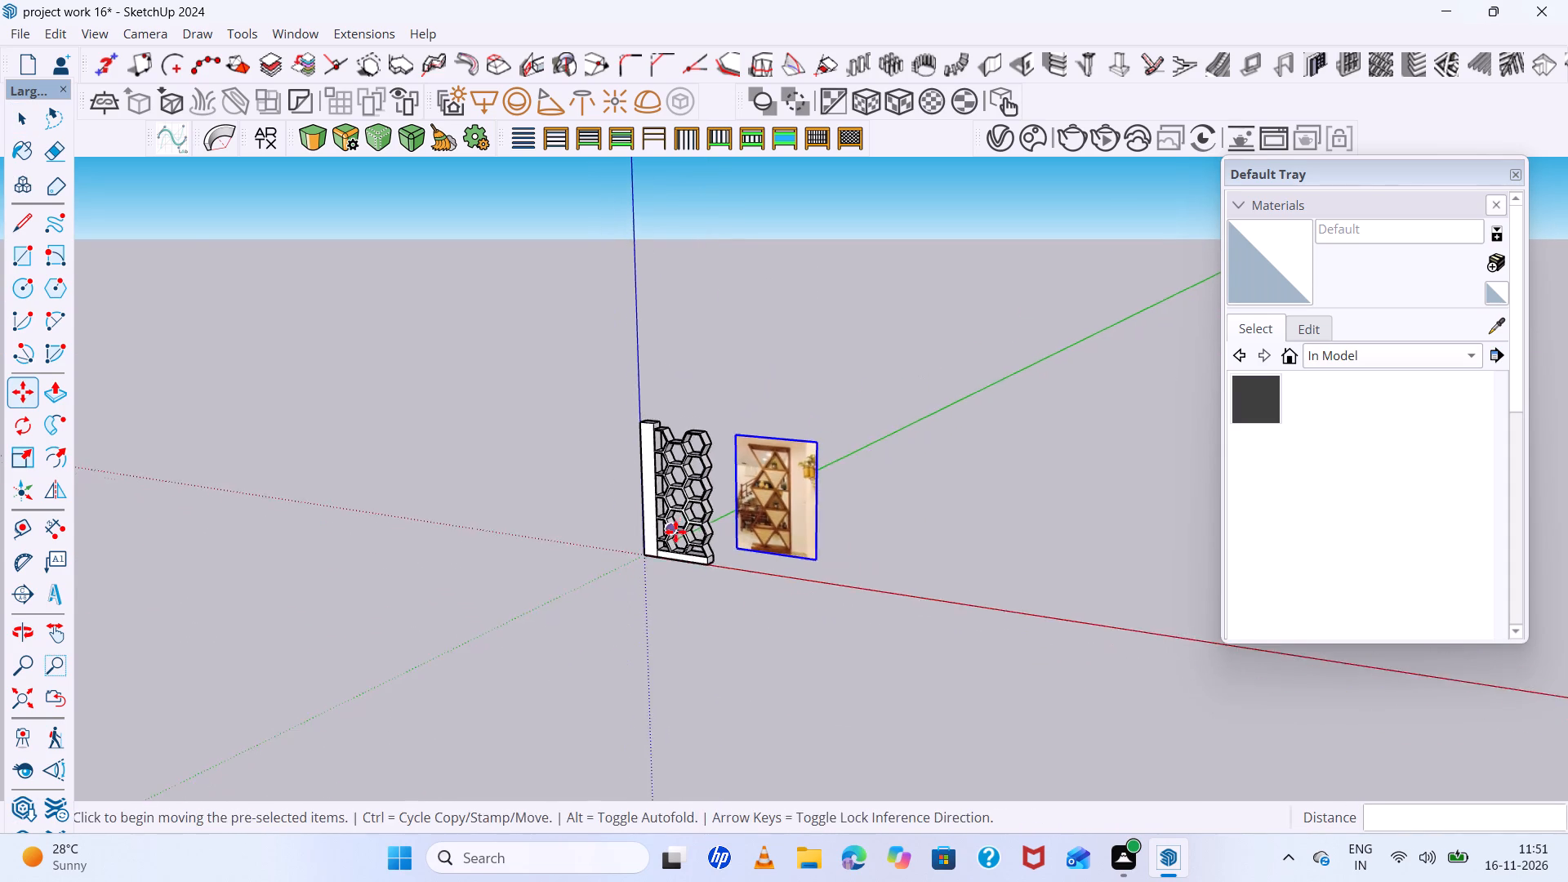
middle_drag(680, 546, 856, 634)
scroll(783, 527, up, 13)
scroll(568, 353, down, 6)
middle_drag(746, 500, 764, 406)
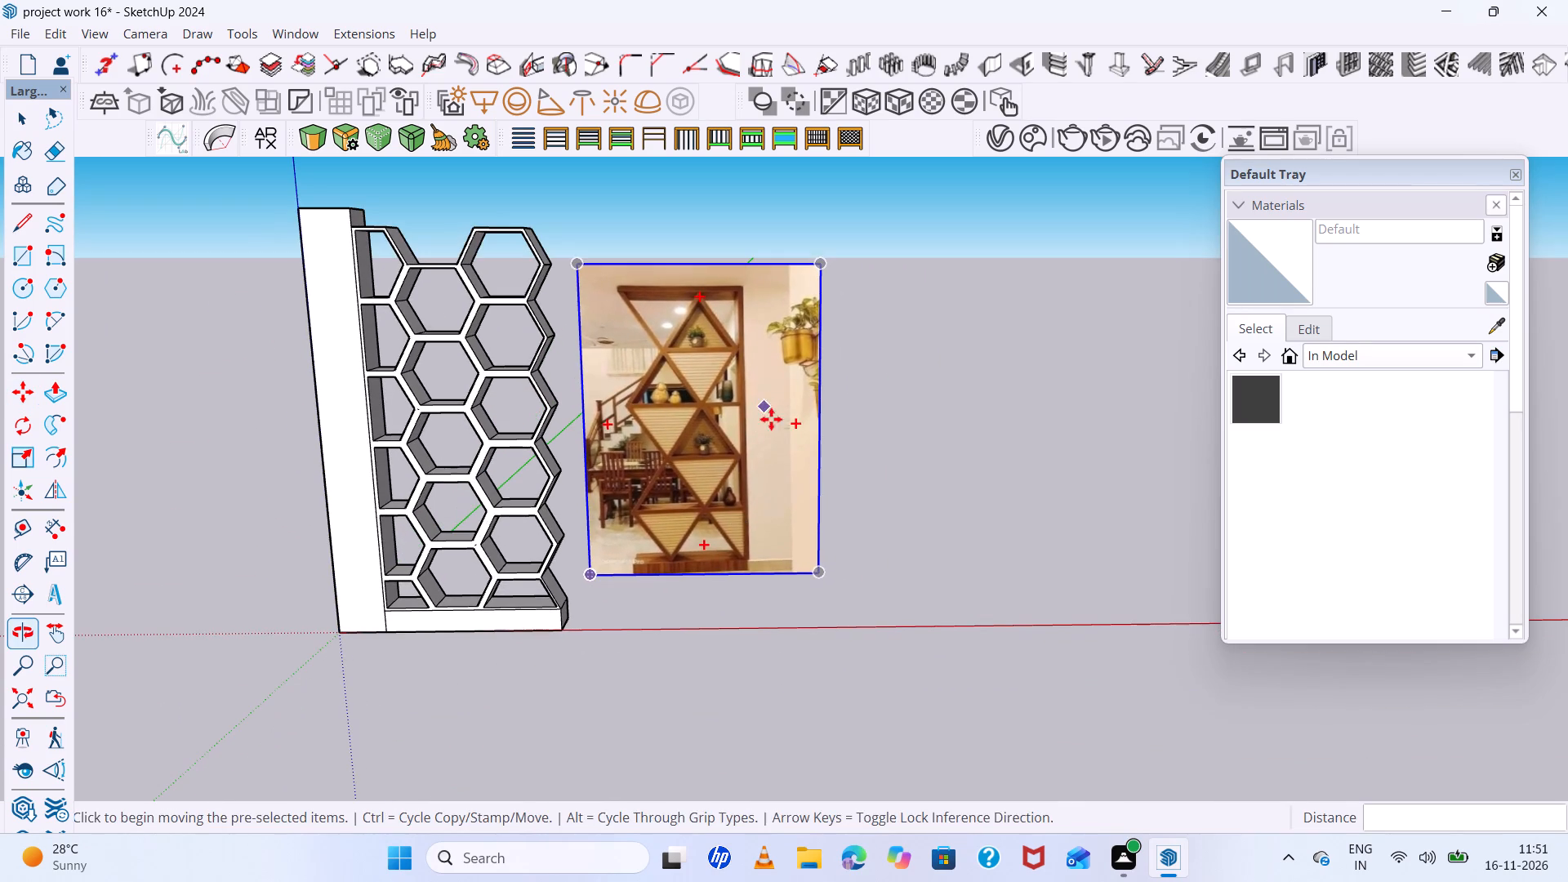
key(space)
key(Escape)
Draw a long base rectangle about 3" deep on the ground in front of the triangular shelf picture, beside the red axis.
scroll(852, 588, down, 4)
middle_drag(846, 586, 835, 626)
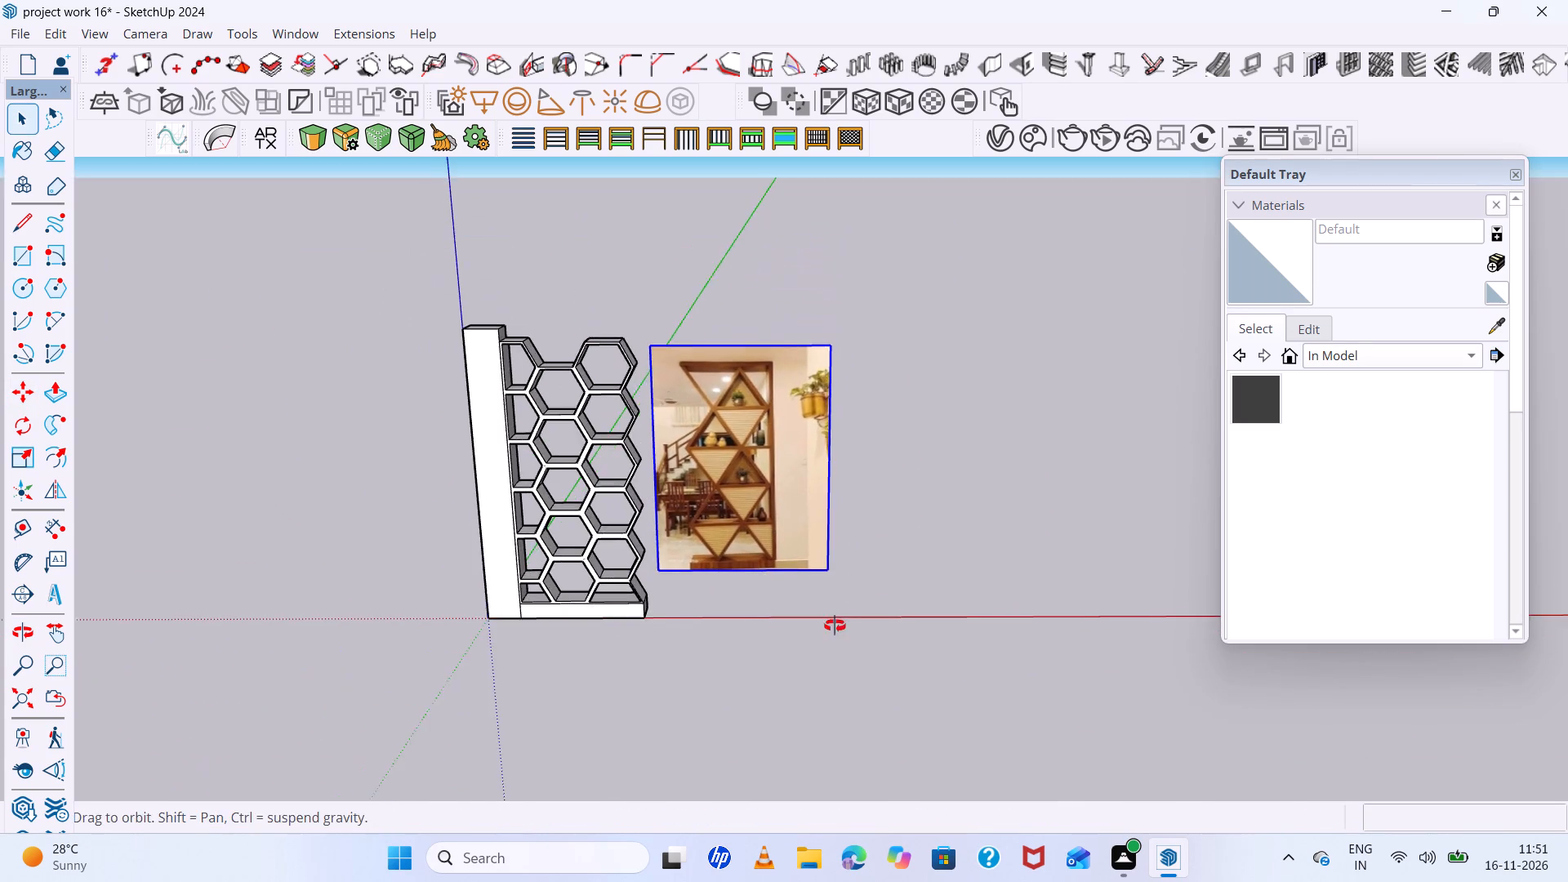
middle_drag(835, 626, 832, 635)
scroll(810, 578, up, 6)
scroll(776, 648, up, 9)
middle_drag(566, 568, 549, 608)
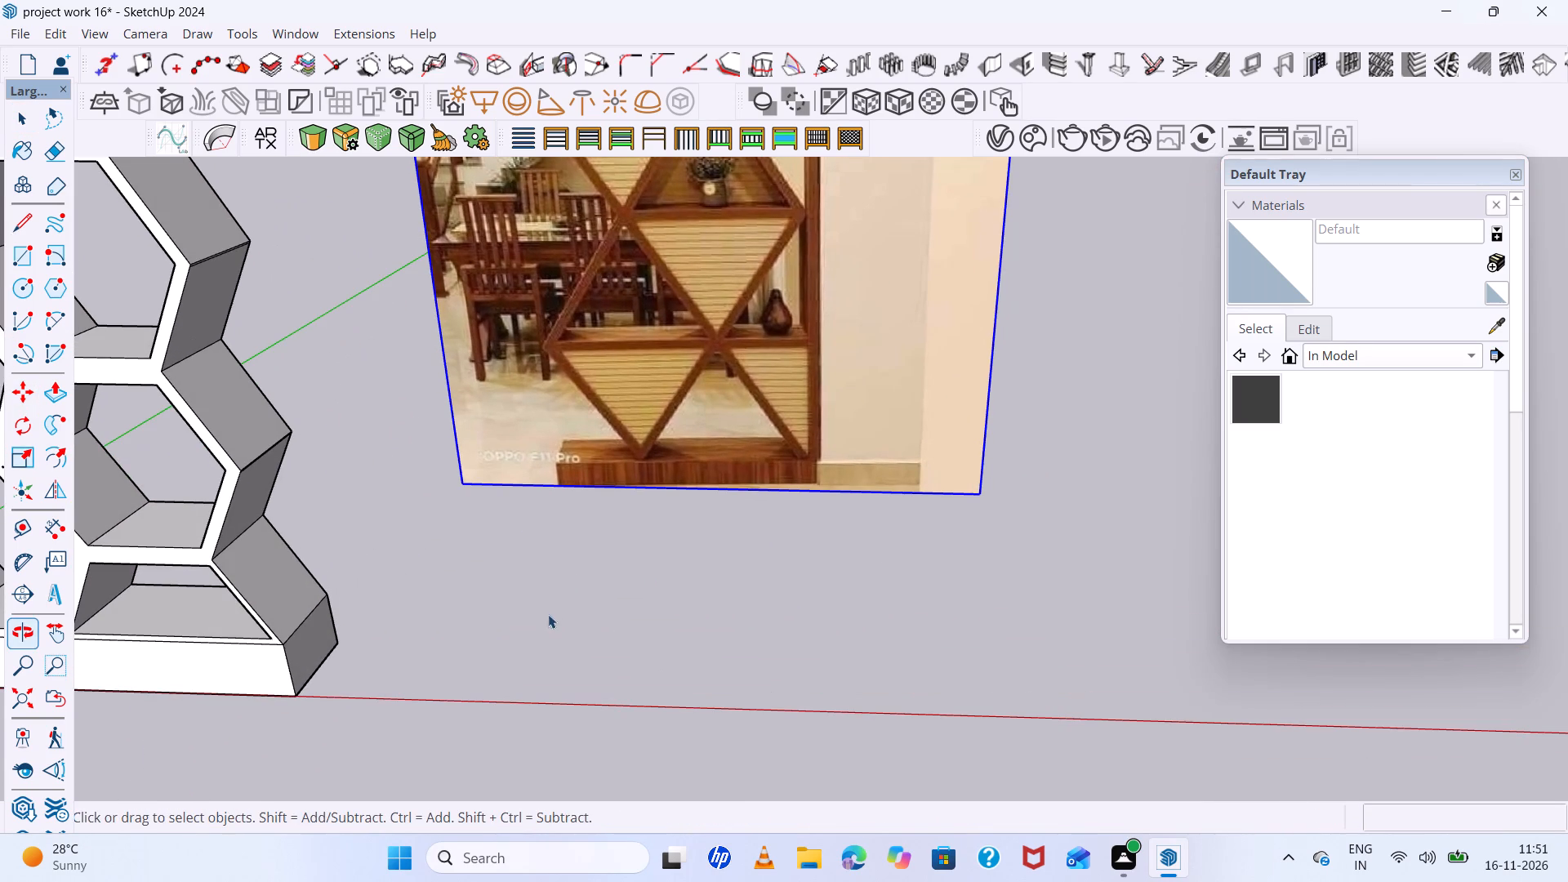
key(r)
click(514, 632)
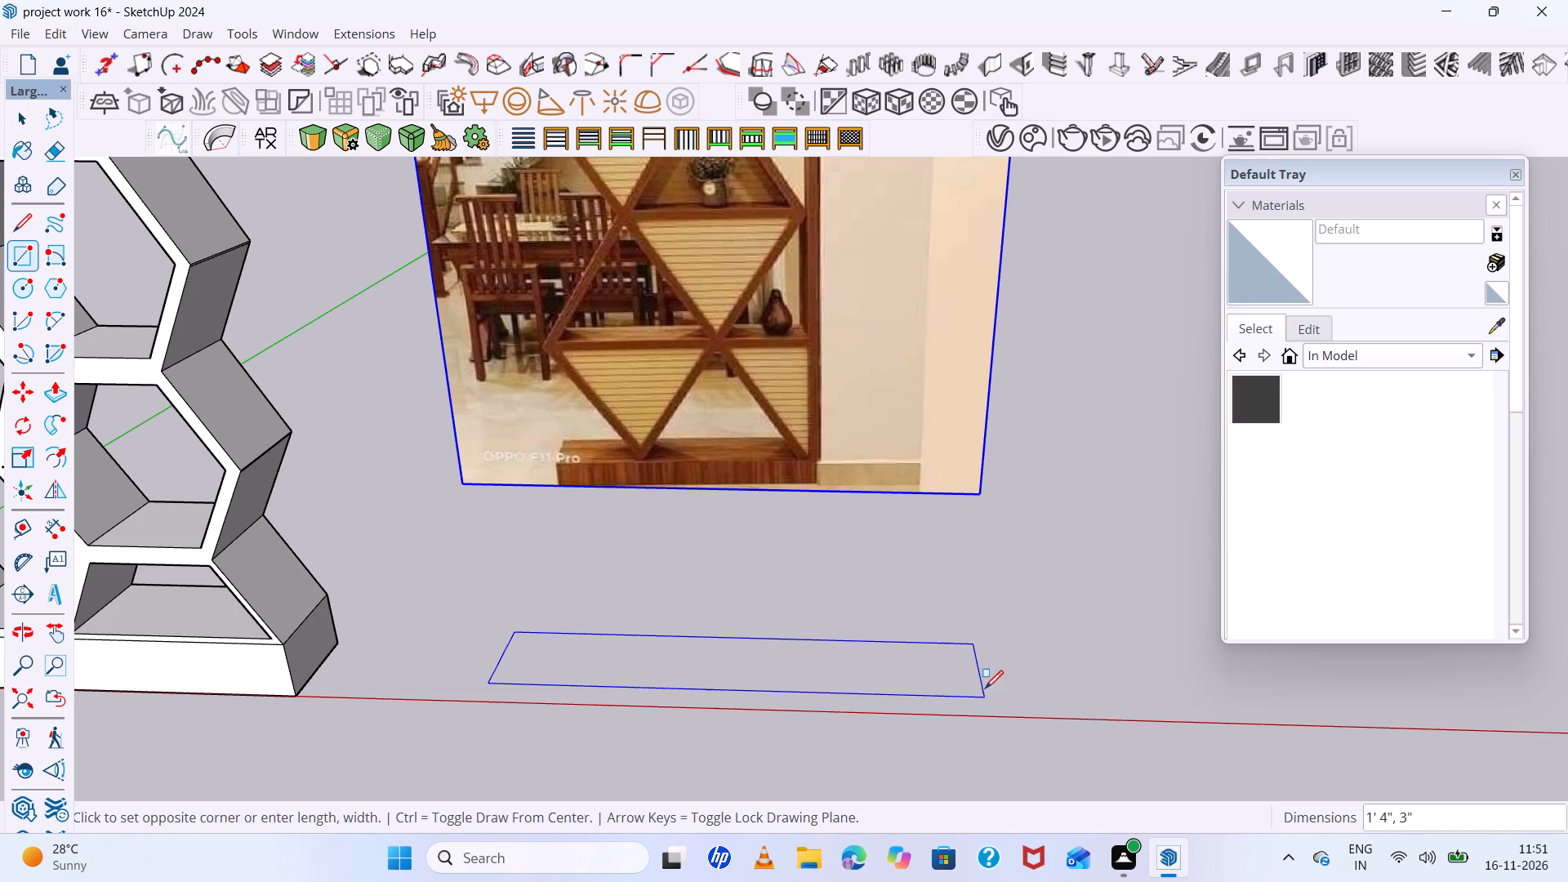
click(1034, 697)
scroll(951, 682, down, 6)
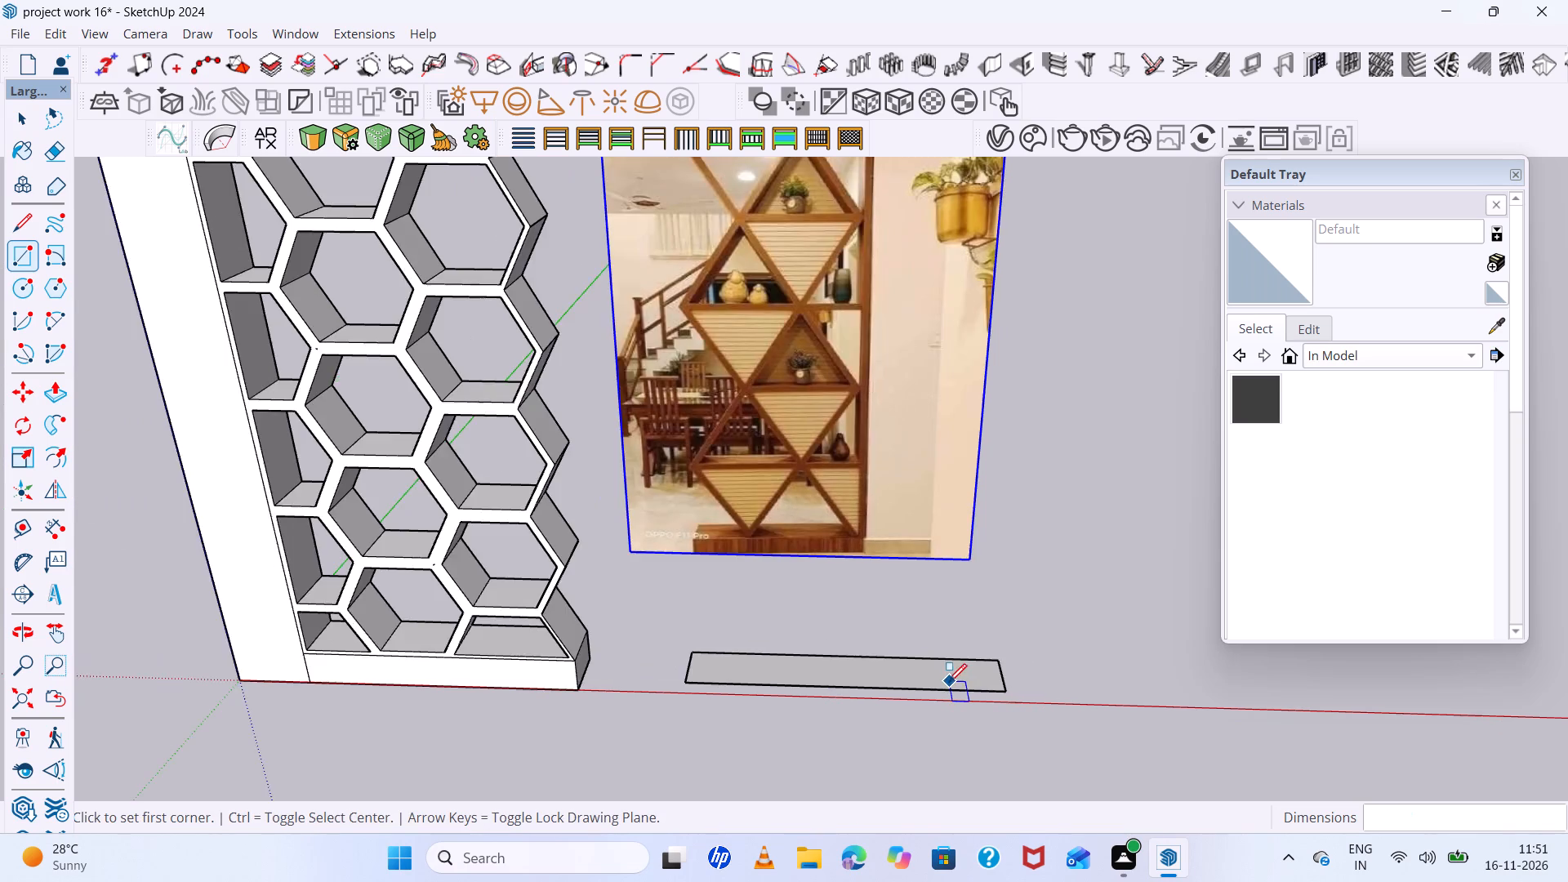
scroll(948, 682, down, 6)
middle_drag(970, 685, 973, 624)
key(space)
Push/Pull the base rectangle up 1" to form the base slab.
scroll(978, 651, up, 4)
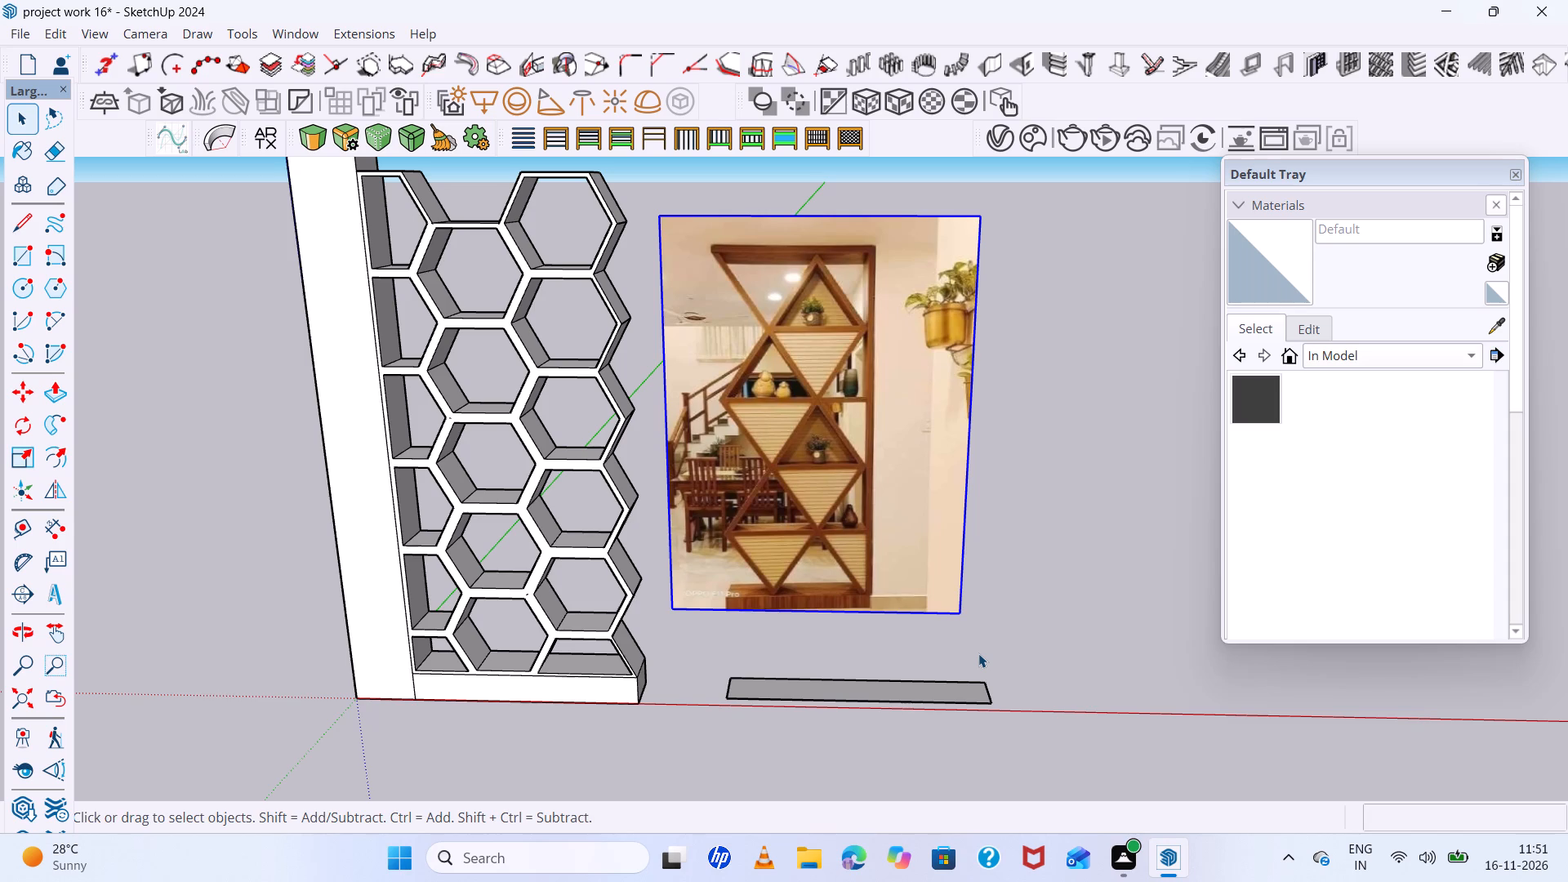
scroll(978, 694, down, 6)
scroll(1025, 688, up, 5)
scroll(988, 663, down, 5)
middle_drag(988, 663, 981, 684)
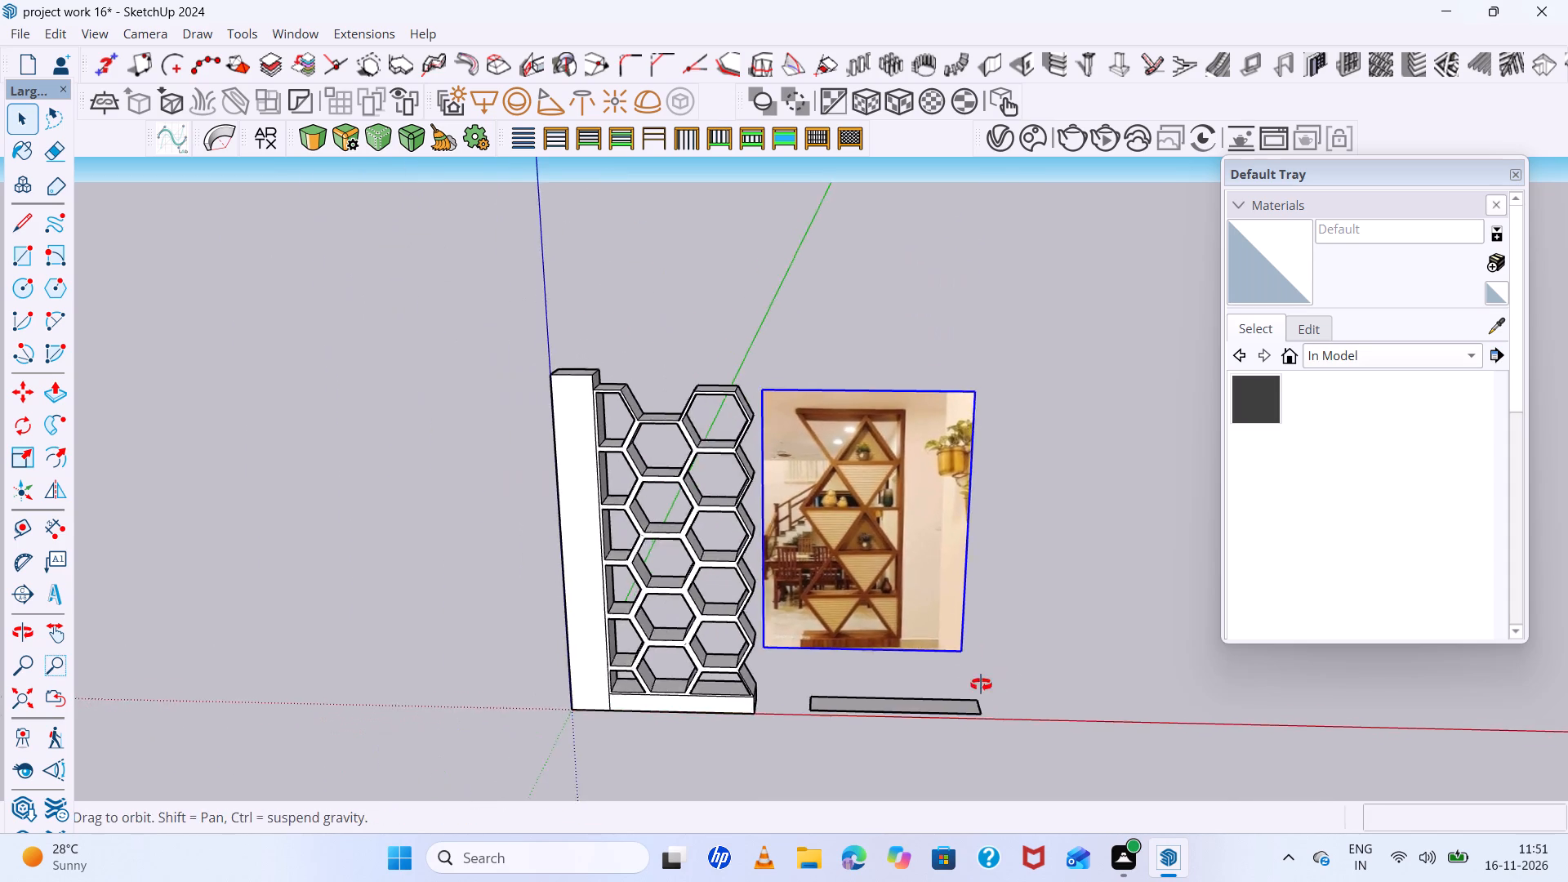
middle_drag(981, 684, 967, 816)
scroll(915, 661, up, 6)
scroll(915, 661, down, 5)
middle_drag(968, 688, 986, 746)
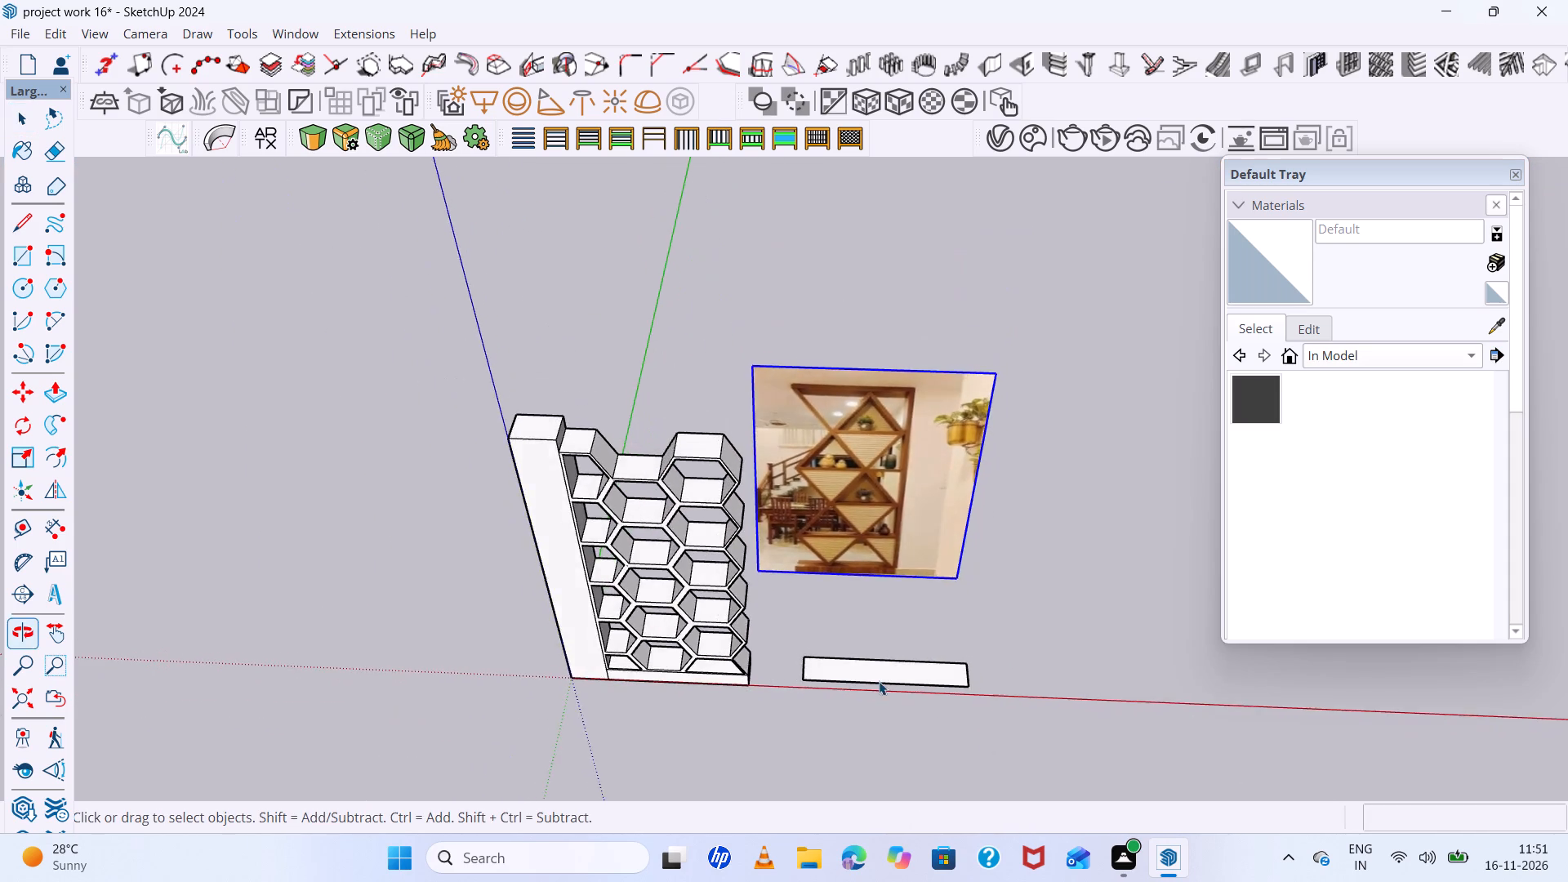
scroll(874, 679, up, 6)
middle_drag(864, 666, 877, 582)
scroll(883, 678, up, 5)
click(881, 666)
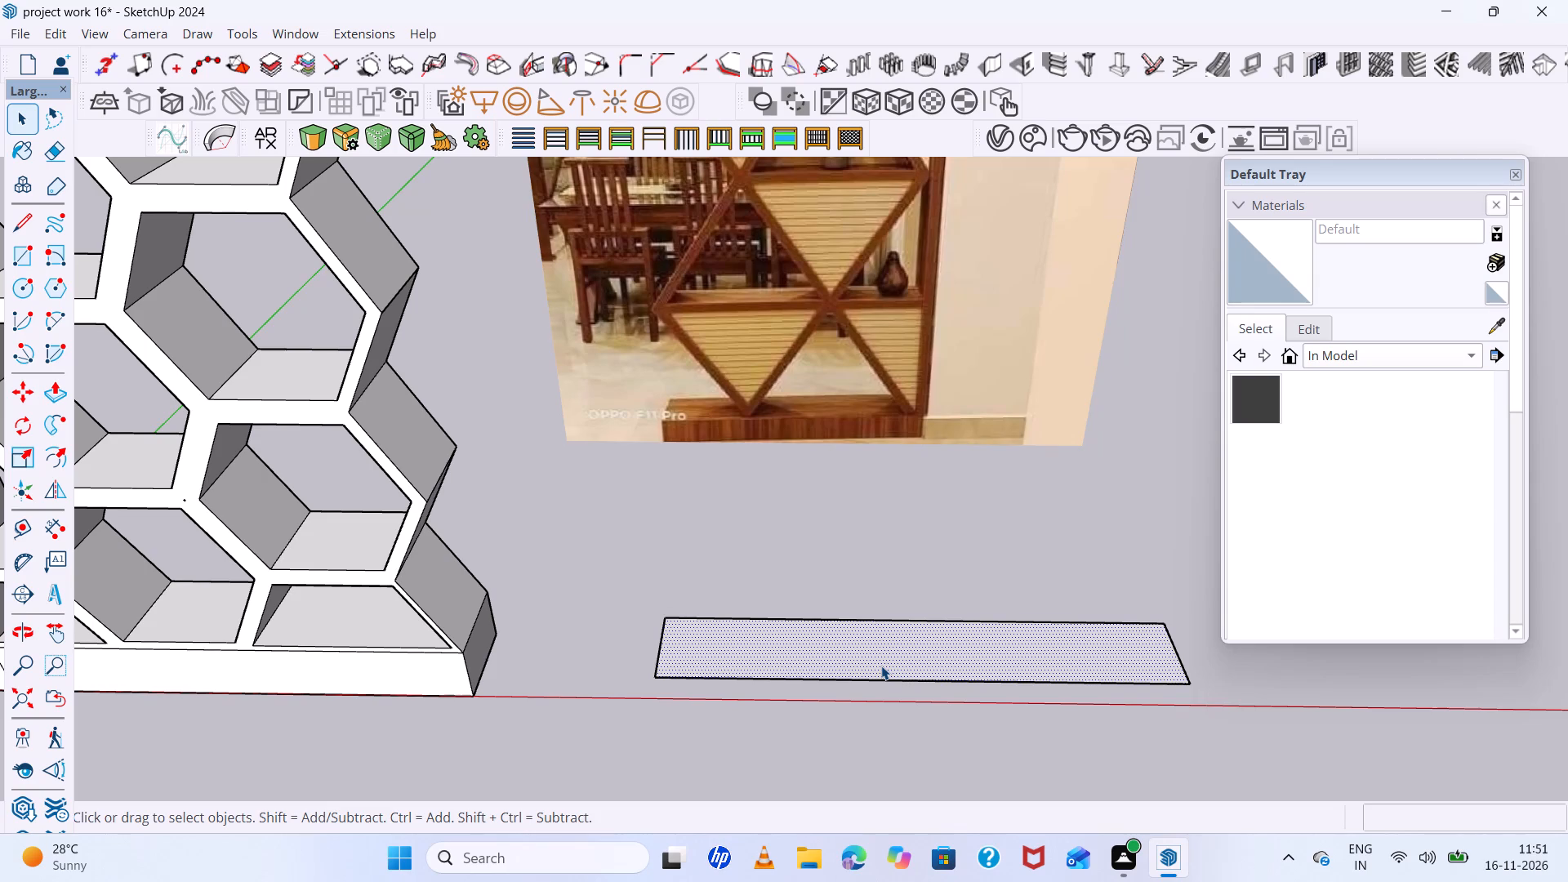
key(p)
click(881, 666)
click(877, 644)
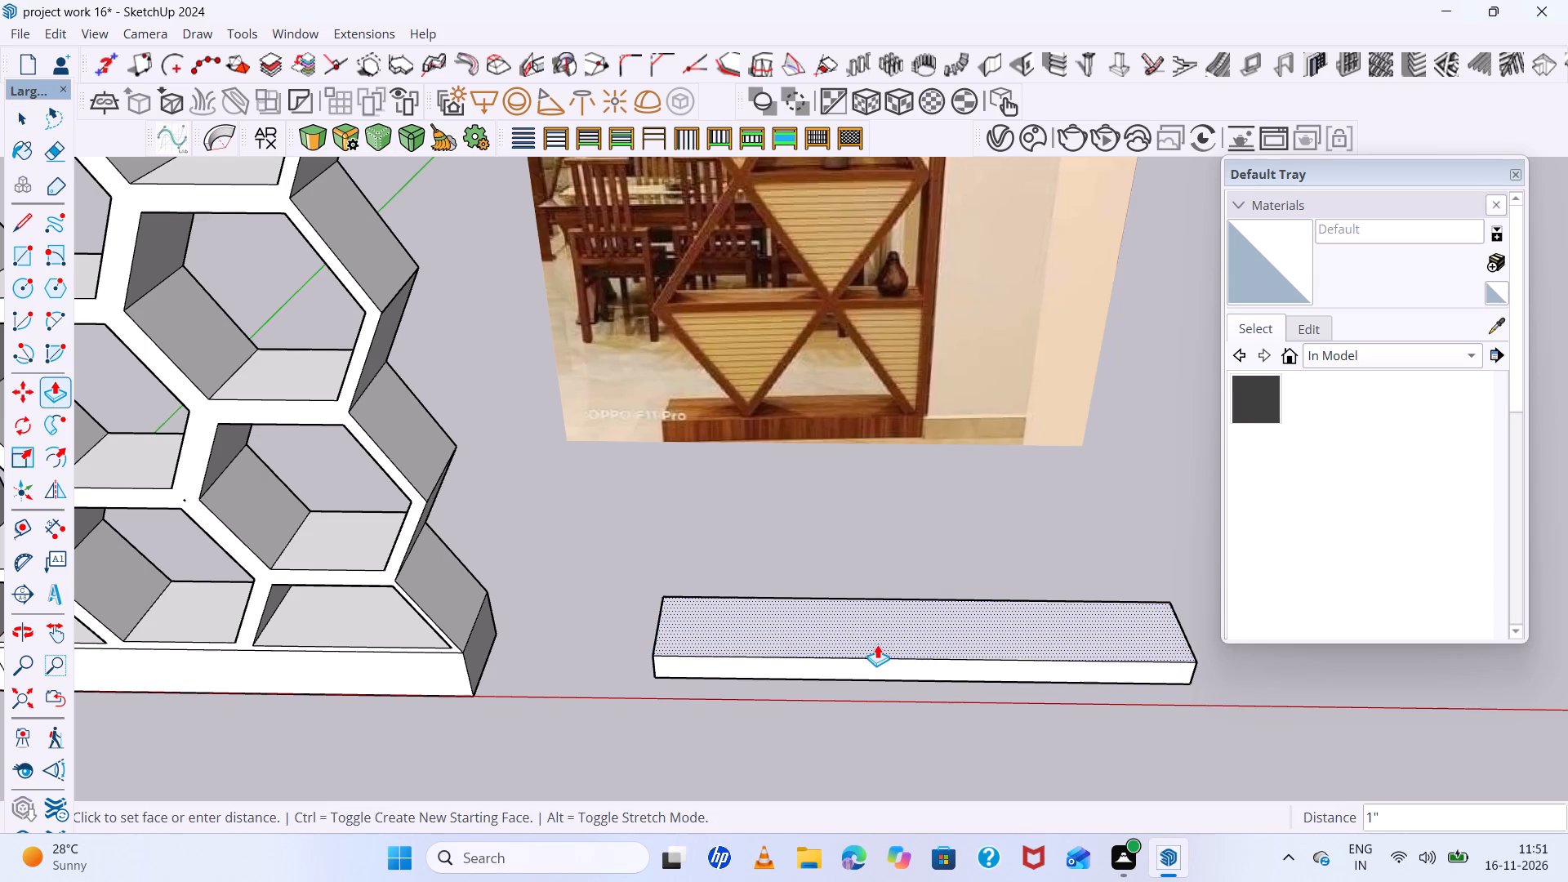
scroll(804, 653, down, 6)
scroll(886, 731, up, 1)
middle_drag(886, 731, 905, 603)
scroll(1039, 659, up, 5)
key(space)
Draw a rectangle about 1" wide across the full 3" depth of the base slab's top, at the end farthest from the honeycomb unit.
scroll(984, 653, down, 9)
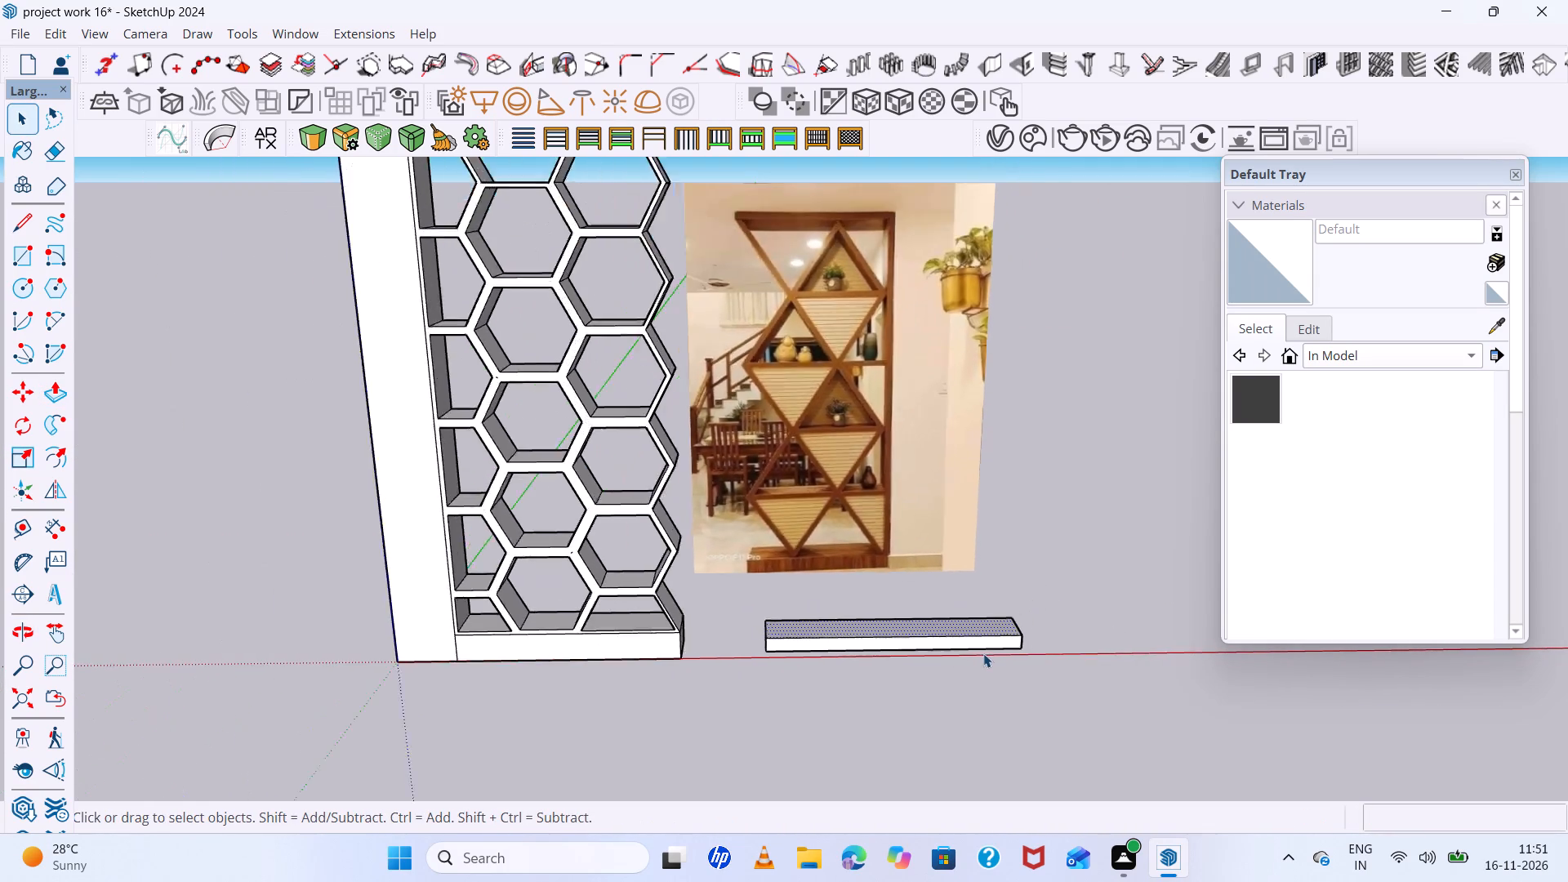
scroll(983, 653, down, 2)
middle_drag(1055, 702, 1134, 873)
scroll(1033, 639, up, 6)
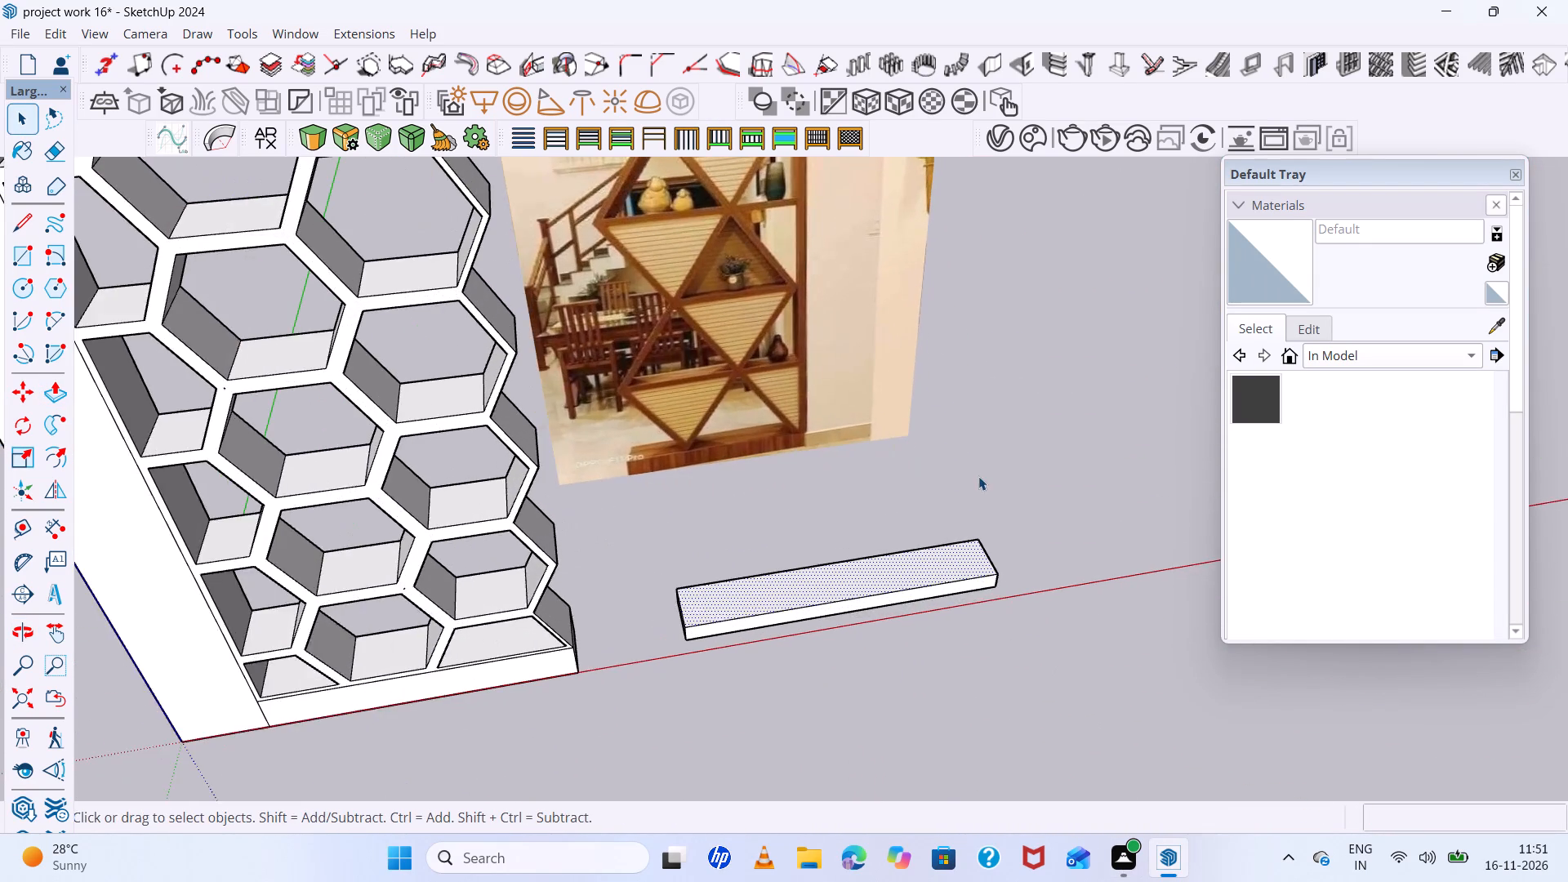
scroll(978, 479, down, 4)
middle_drag(989, 554, 735, 546)
scroll(885, 566, up, 10)
scroll(853, 589, down, 5)
middle_drag(844, 598, 977, 793)
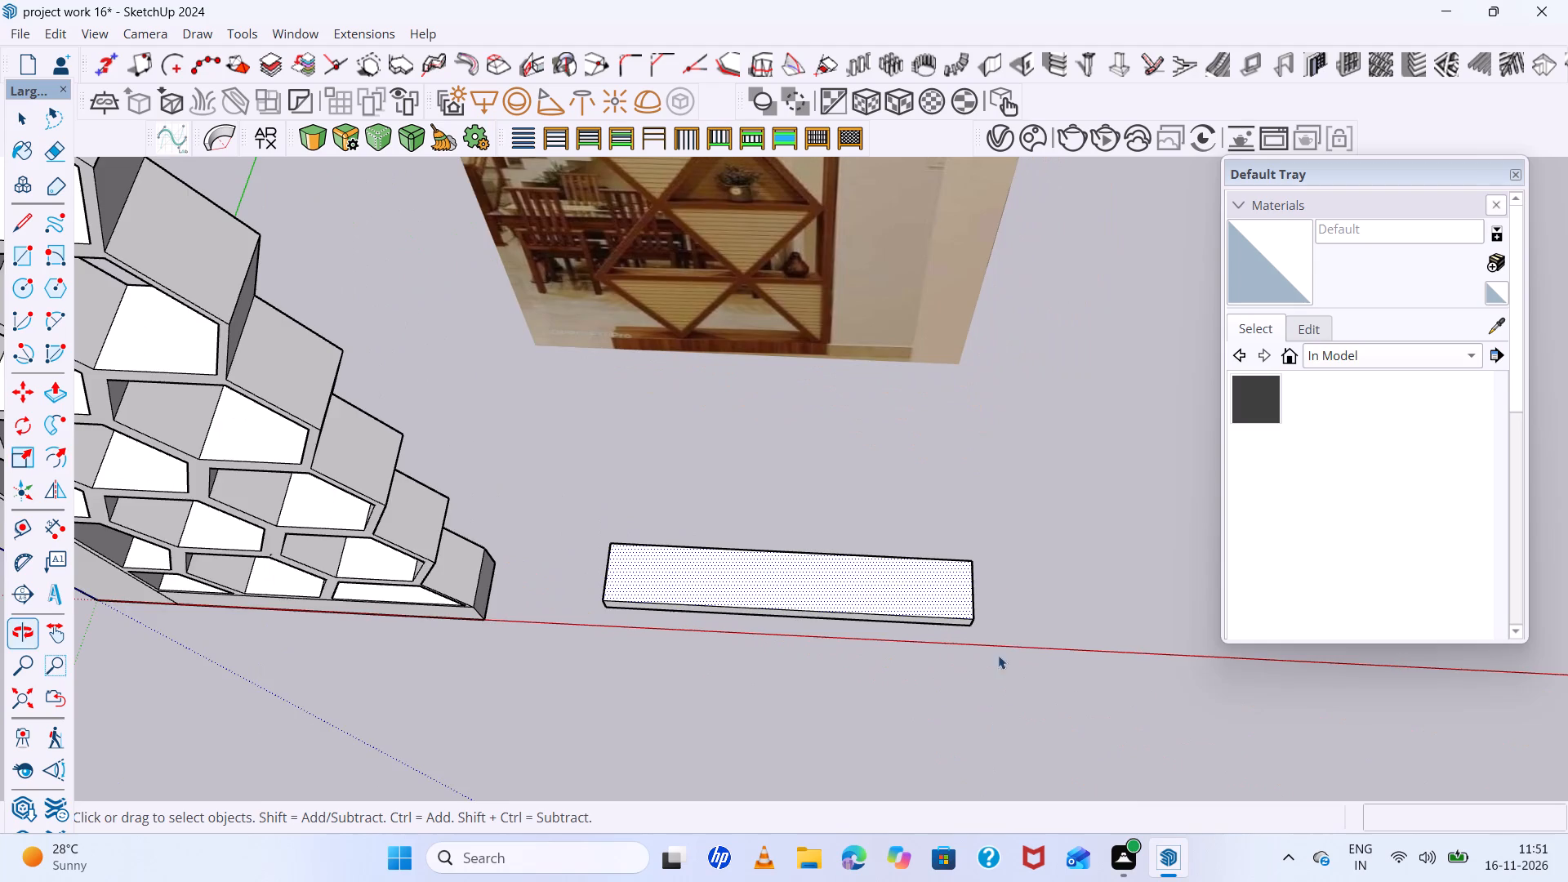
scroll(985, 565, up, 10)
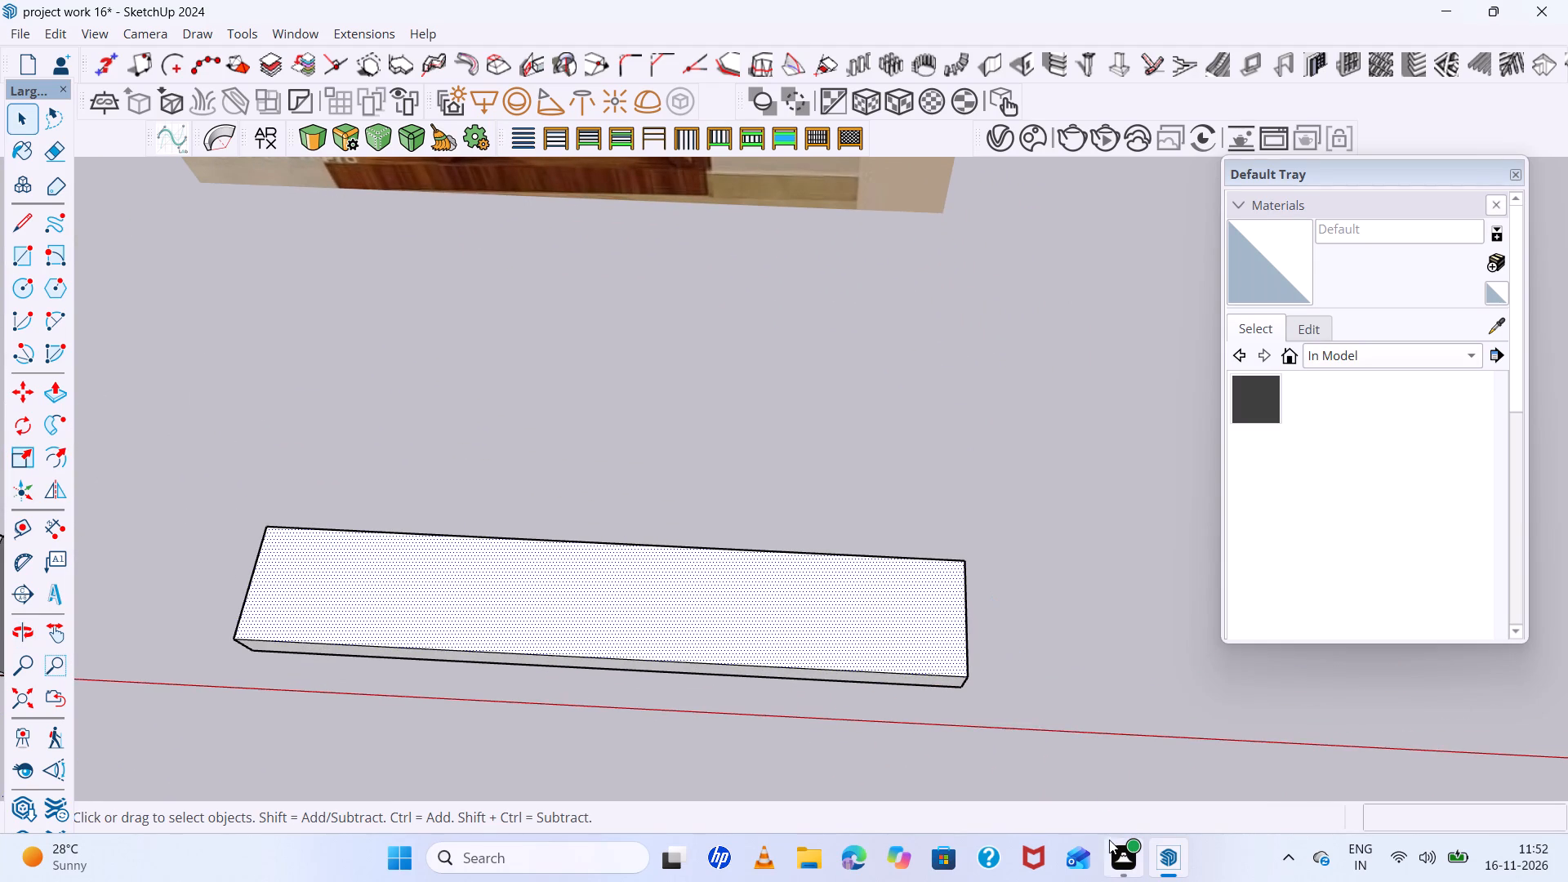
scroll(862, 581, up, 5)
key(r)
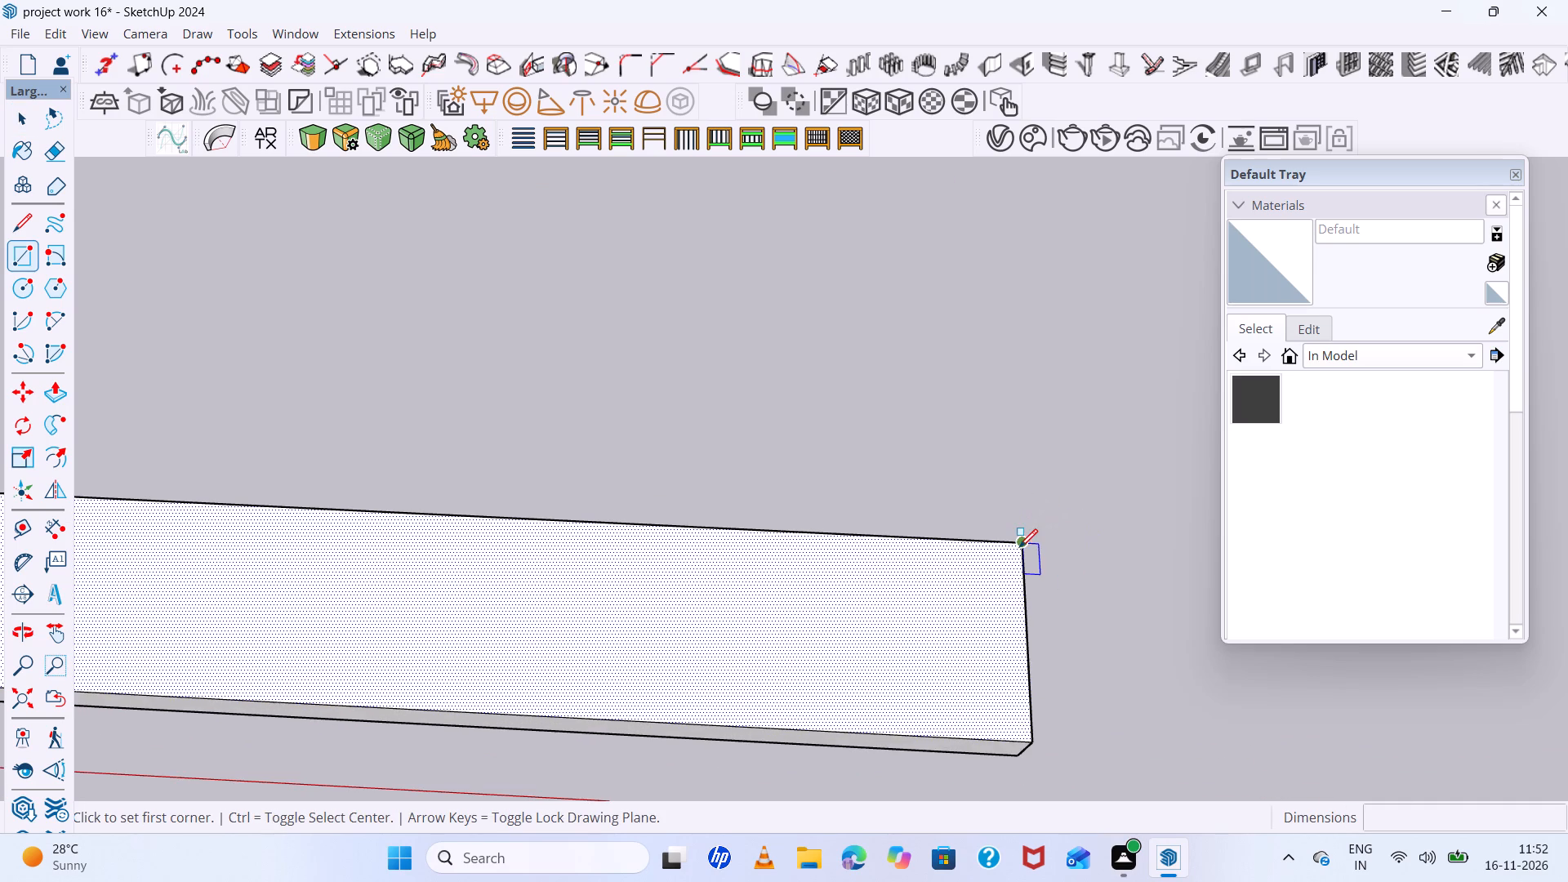
click(1020, 550)
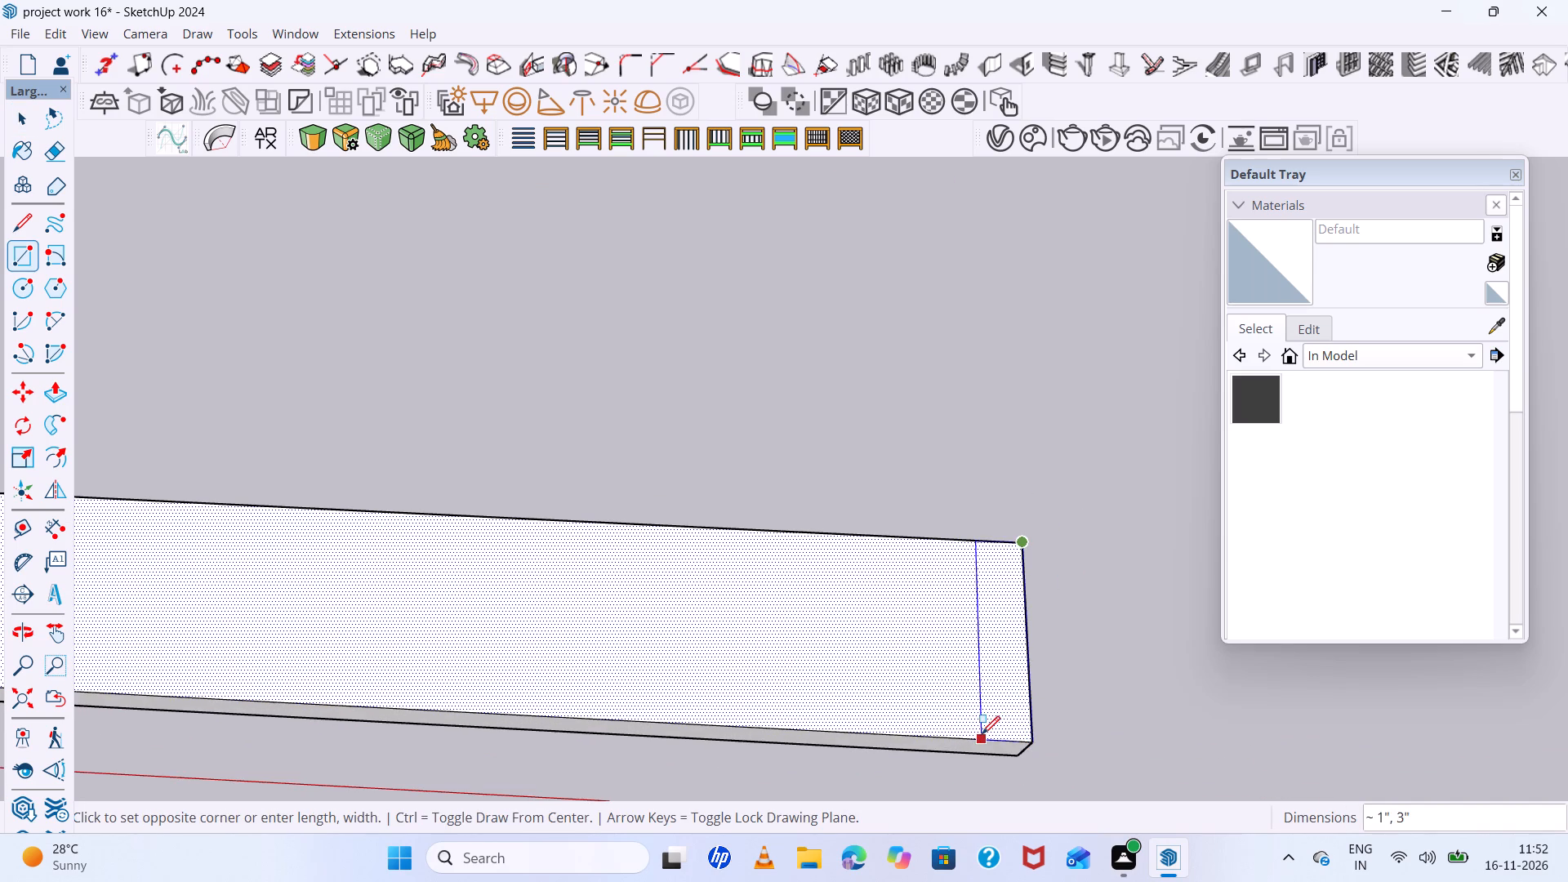
click(982, 734)
scroll(906, 650, down, 5)
middle_drag(922, 661, 957, 528)
key(space)
Push/Pull the end strip of the base slab up 2' 6" to form the side upright.
scroll(1003, 626, up, 5)
click(986, 644)
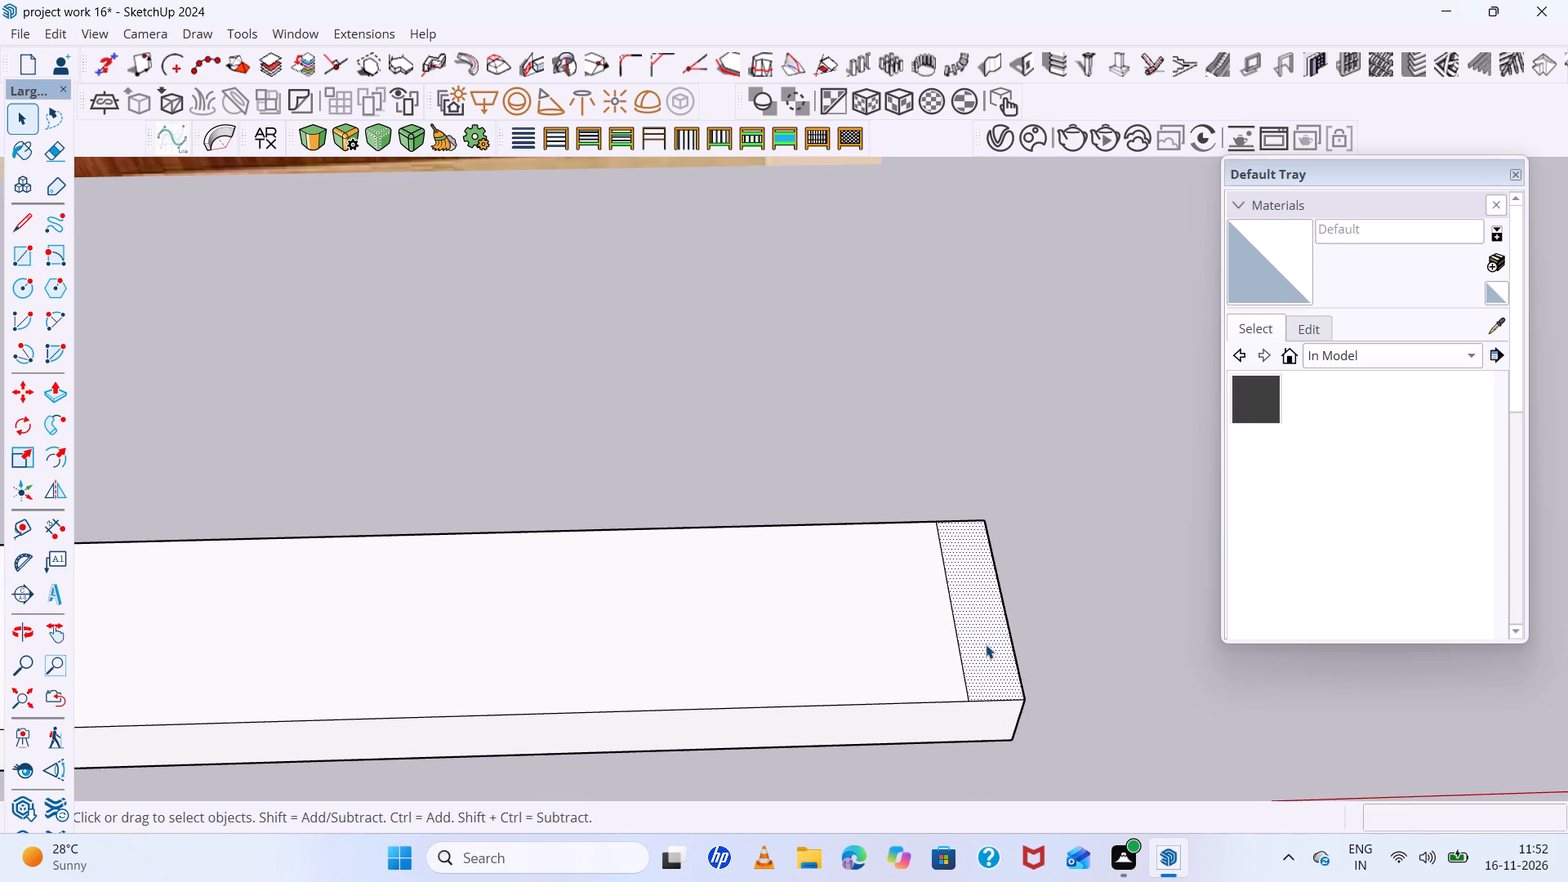
key(p)
click(986, 647)
scroll(964, 447, down, 5)
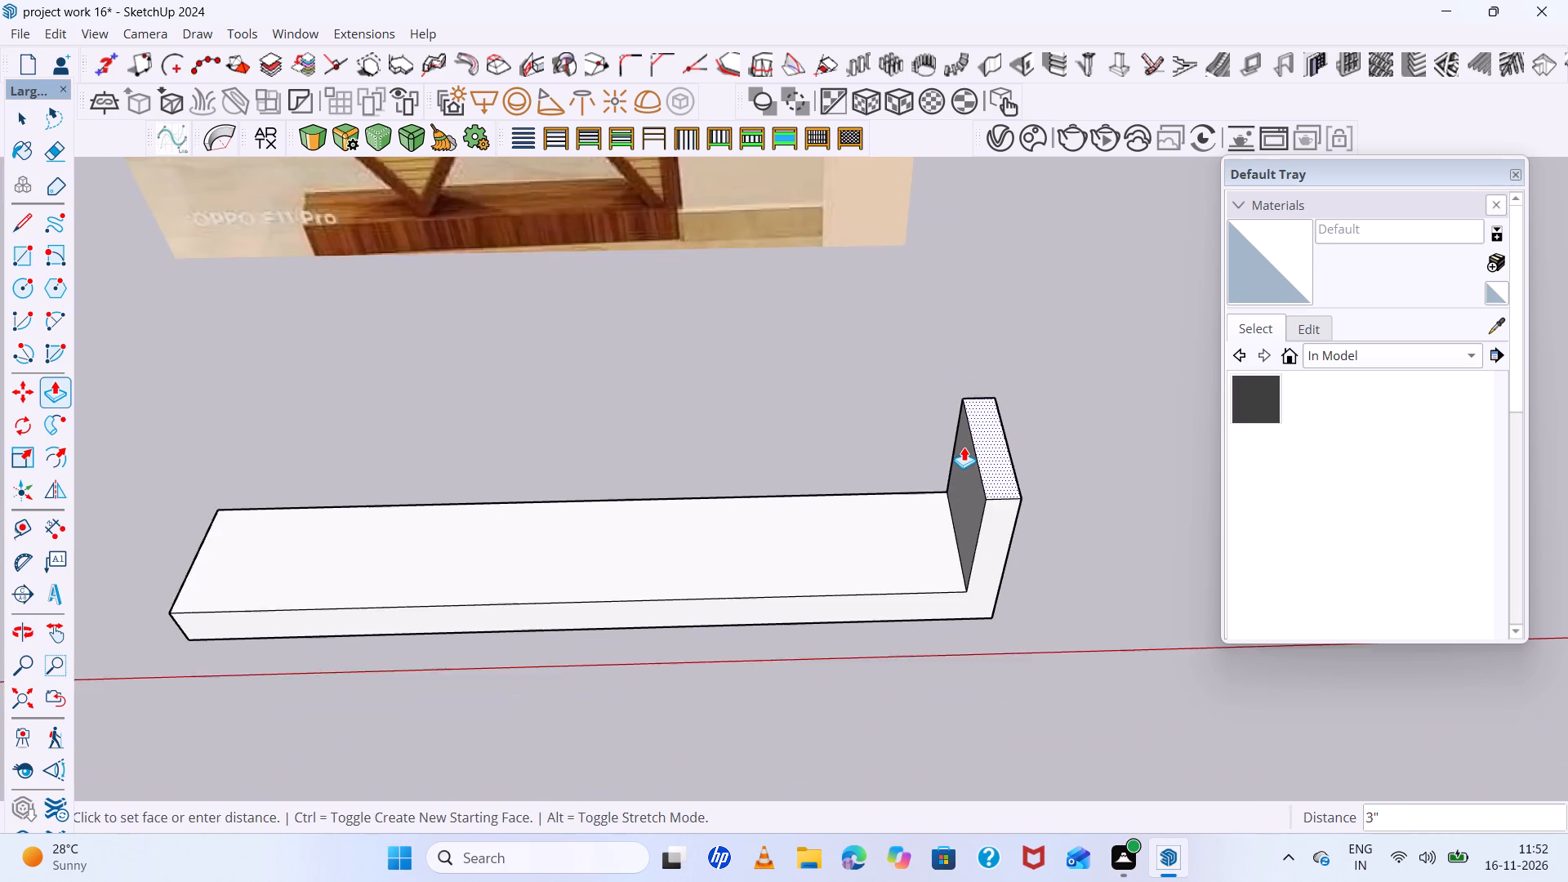
scroll(964, 447, down, 20)
scroll(961, 448, down, 5)
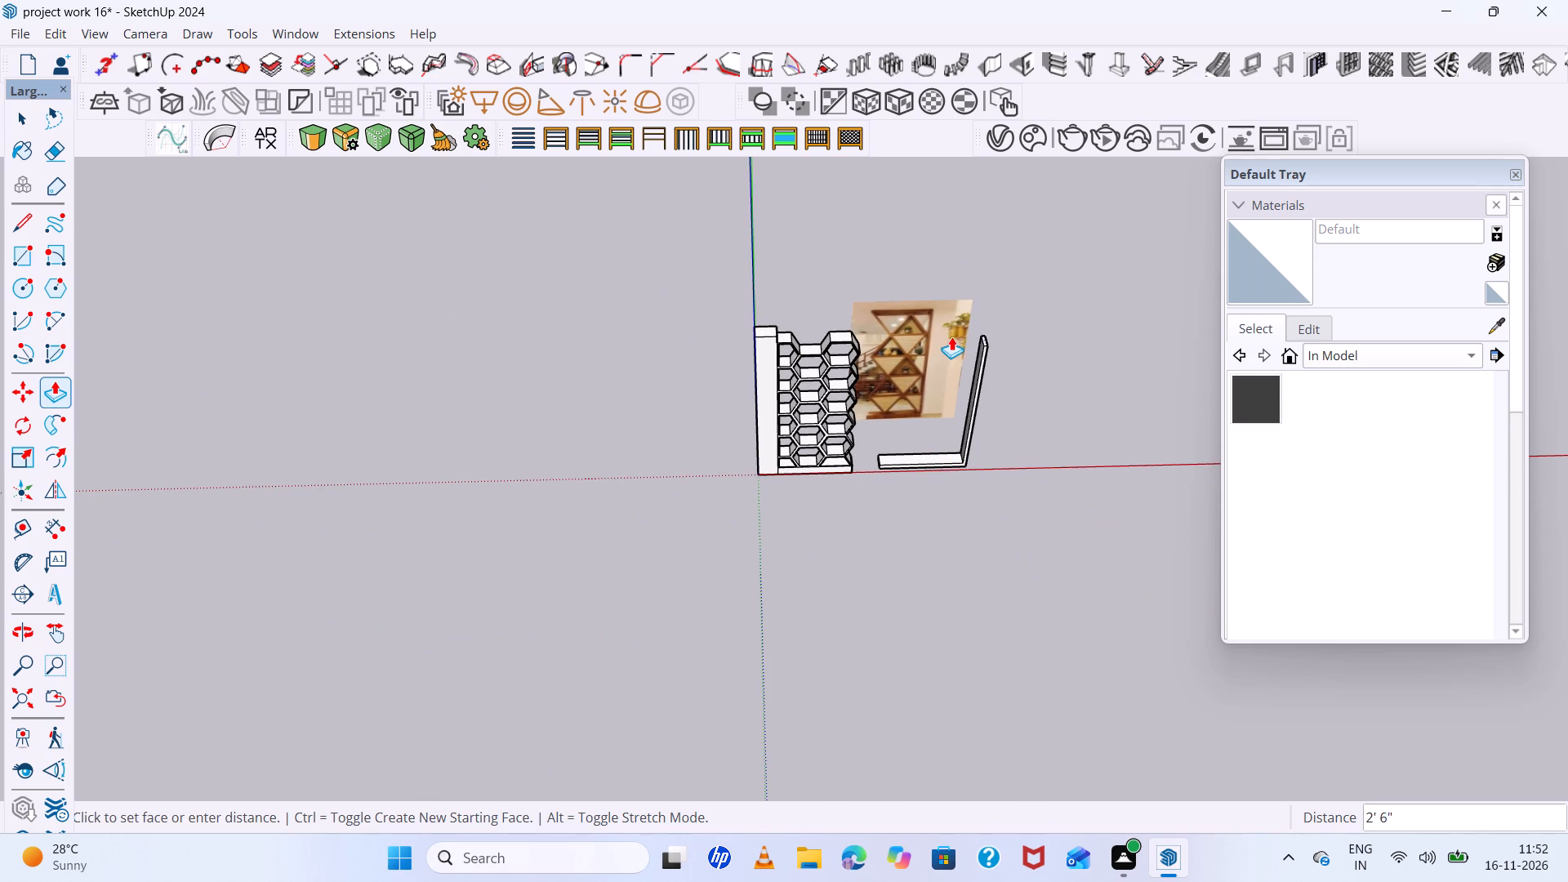
click(945, 341)
Draw a 3" by 1" rectangle across the upright's inner face, flush with its top end.
scroll(980, 402, down, 4)
middle_drag(1020, 483, 1029, 279)
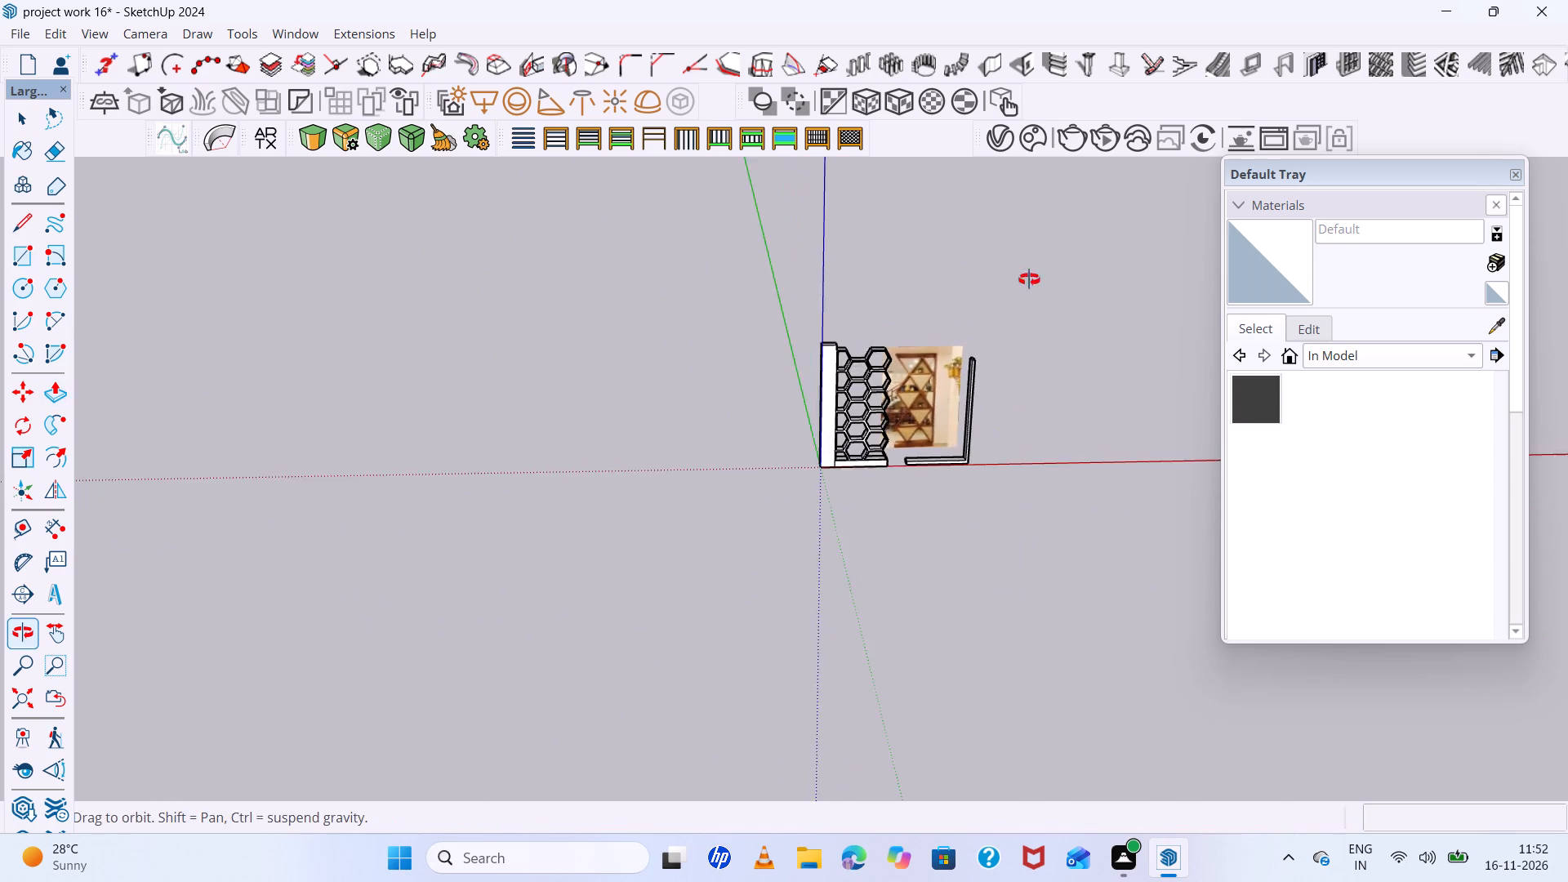
middle_drag(1029, 279, 1031, 265)
scroll(945, 344, up, 12)
scroll(996, 393, down, 7)
middle_drag(902, 416, 1060, 443)
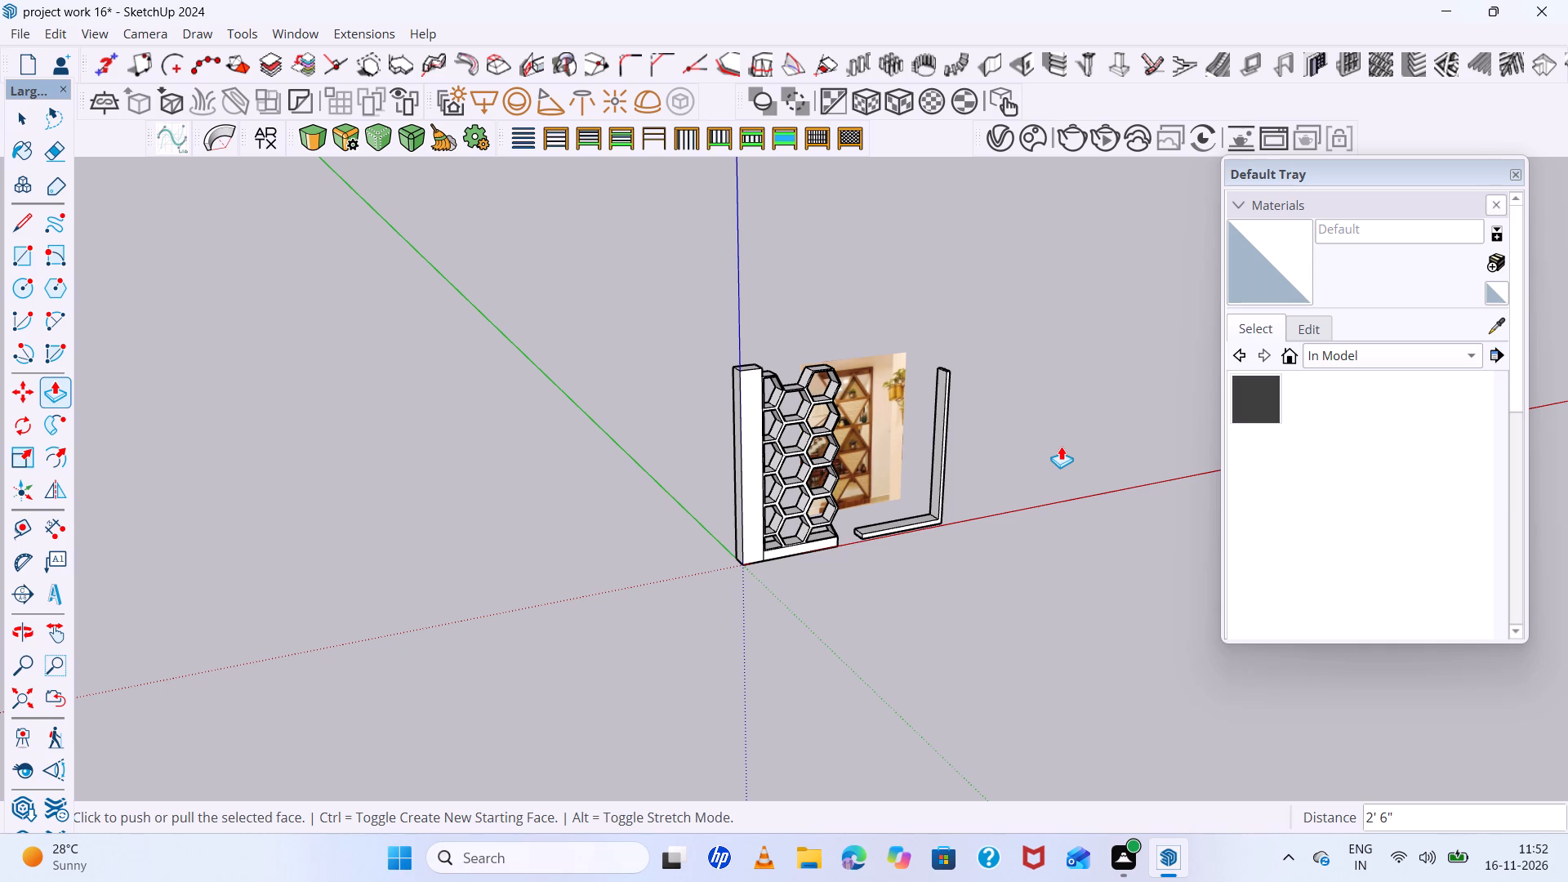
scroll(869, 304, down, 5)
scroll(987, 372, up, 5)
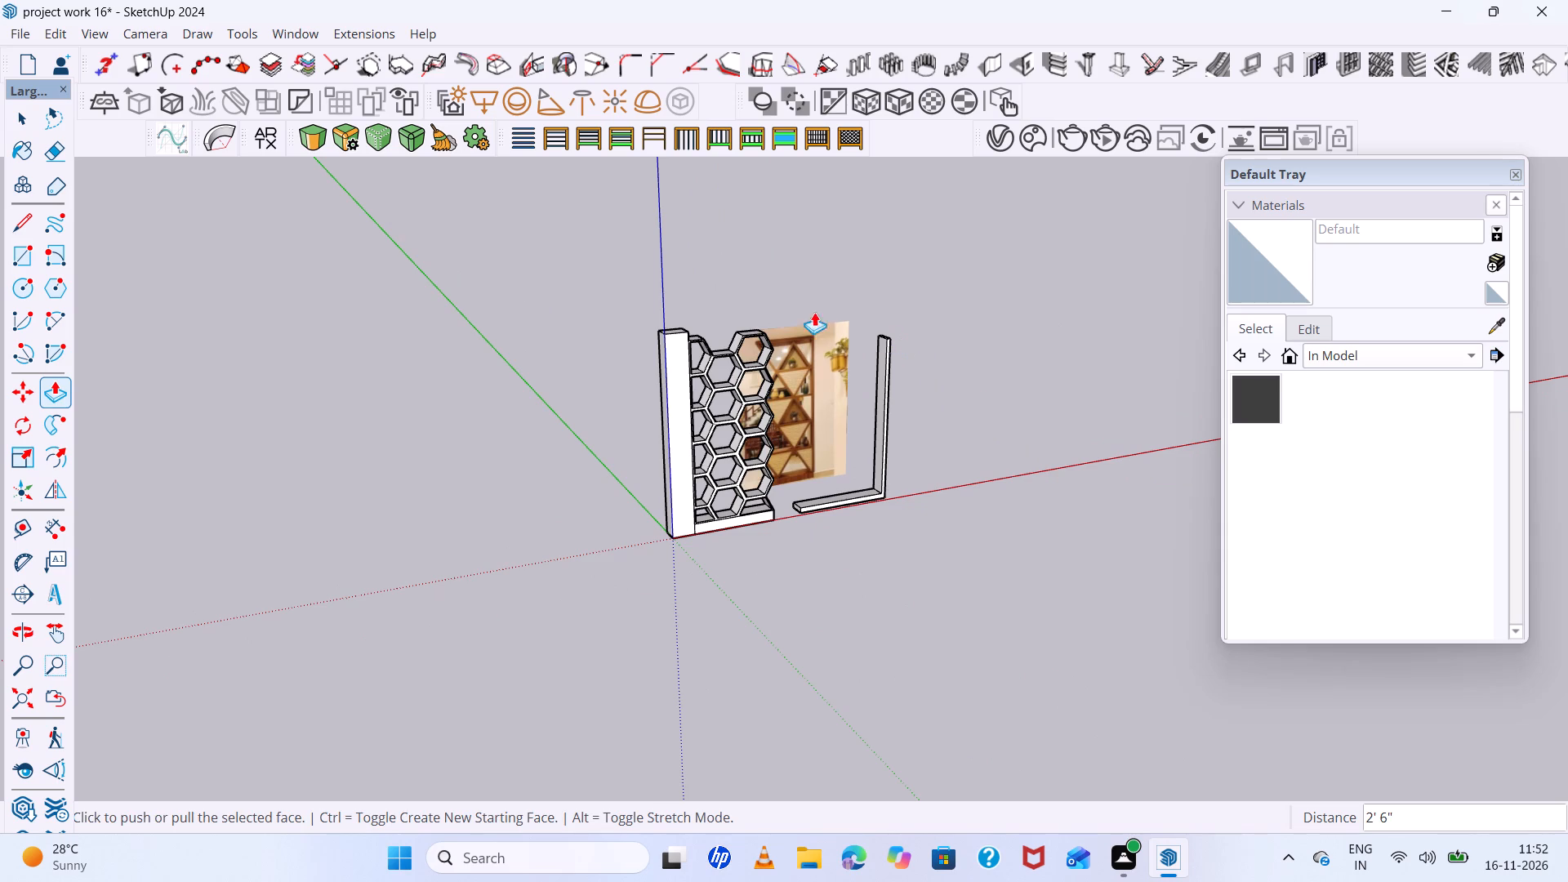
middle_drag(688, 295, 532, 275)
scroll(856, 345, up, 11)
middle_drag(895, 354, 1063, 372)
scroll(957, 332, up, 10)
middle_drag(1048, 359, 1075, 252)
scroll(929, 321, up, 4)
key(space)
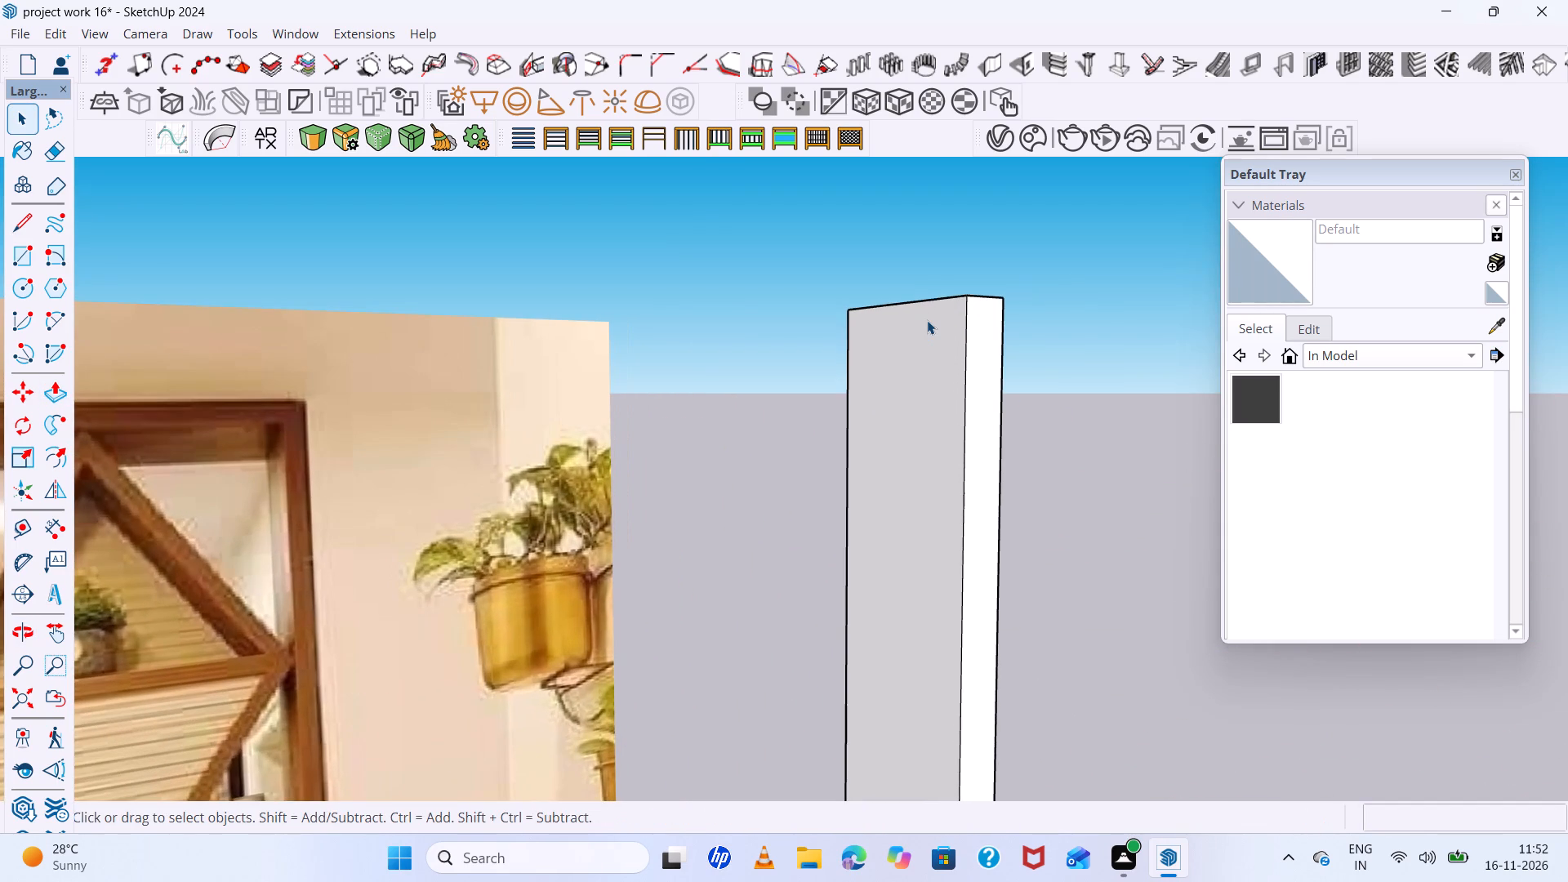
key(r)
scroll(831, 321, down, 4)
middle_drag(860, 345, 1067, 418)
scroll(806, 327, up, 5)
click(899, 313)
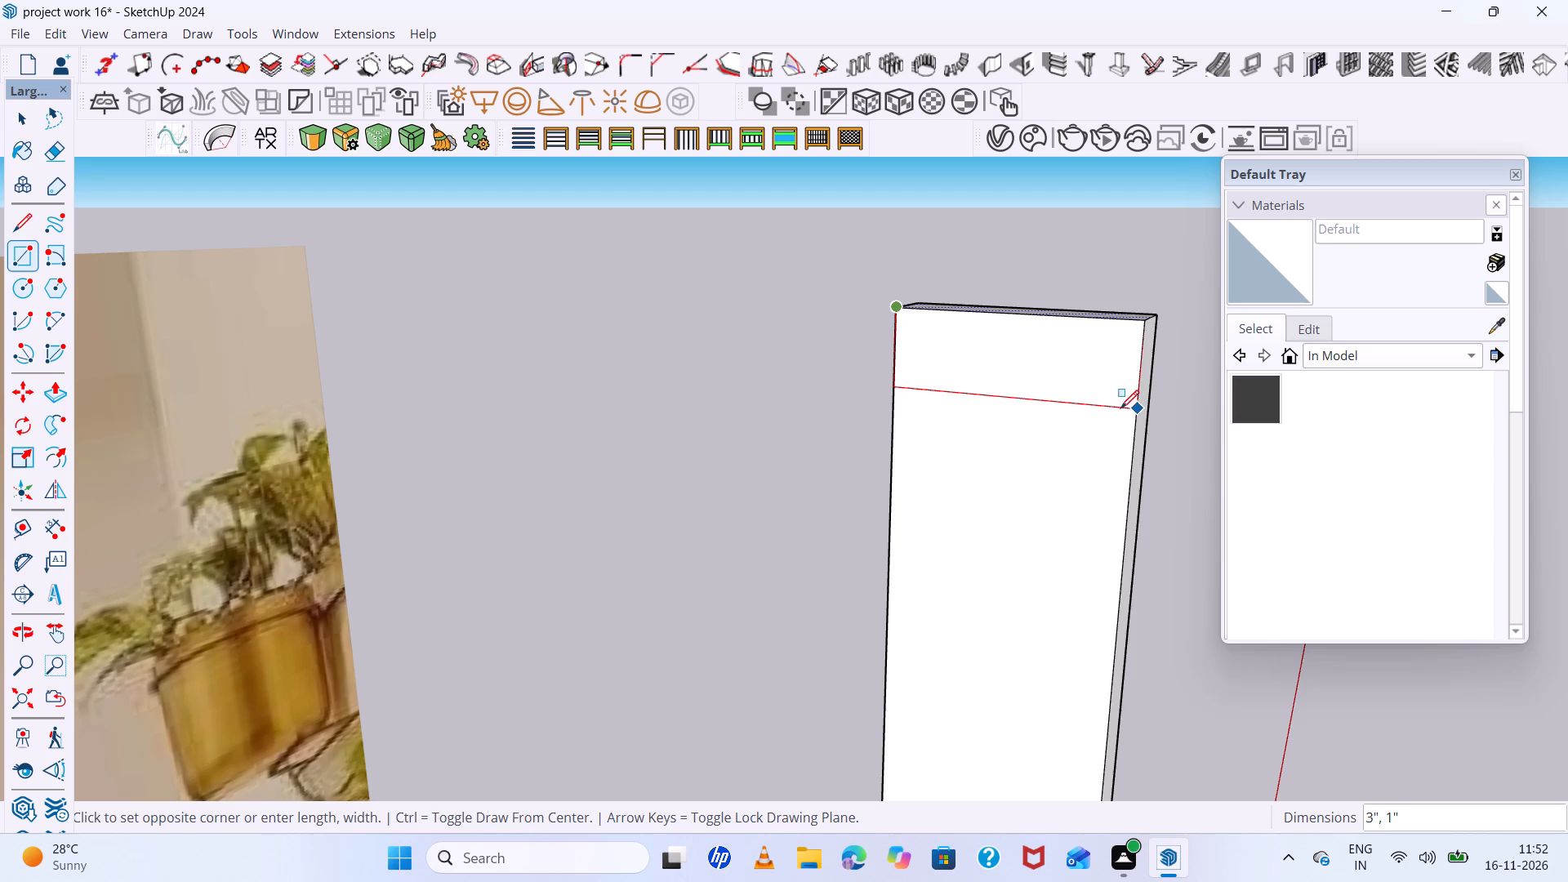
click(1128, 412)
Push/Pull the upright's top strip about 1' 5" toward the honeycomb unit, ending level with the base slab's free end.
scroll(966, 379, down, 4)
middle_drag(933, 399, 801, 436)
key(space)
click(1037, 409)
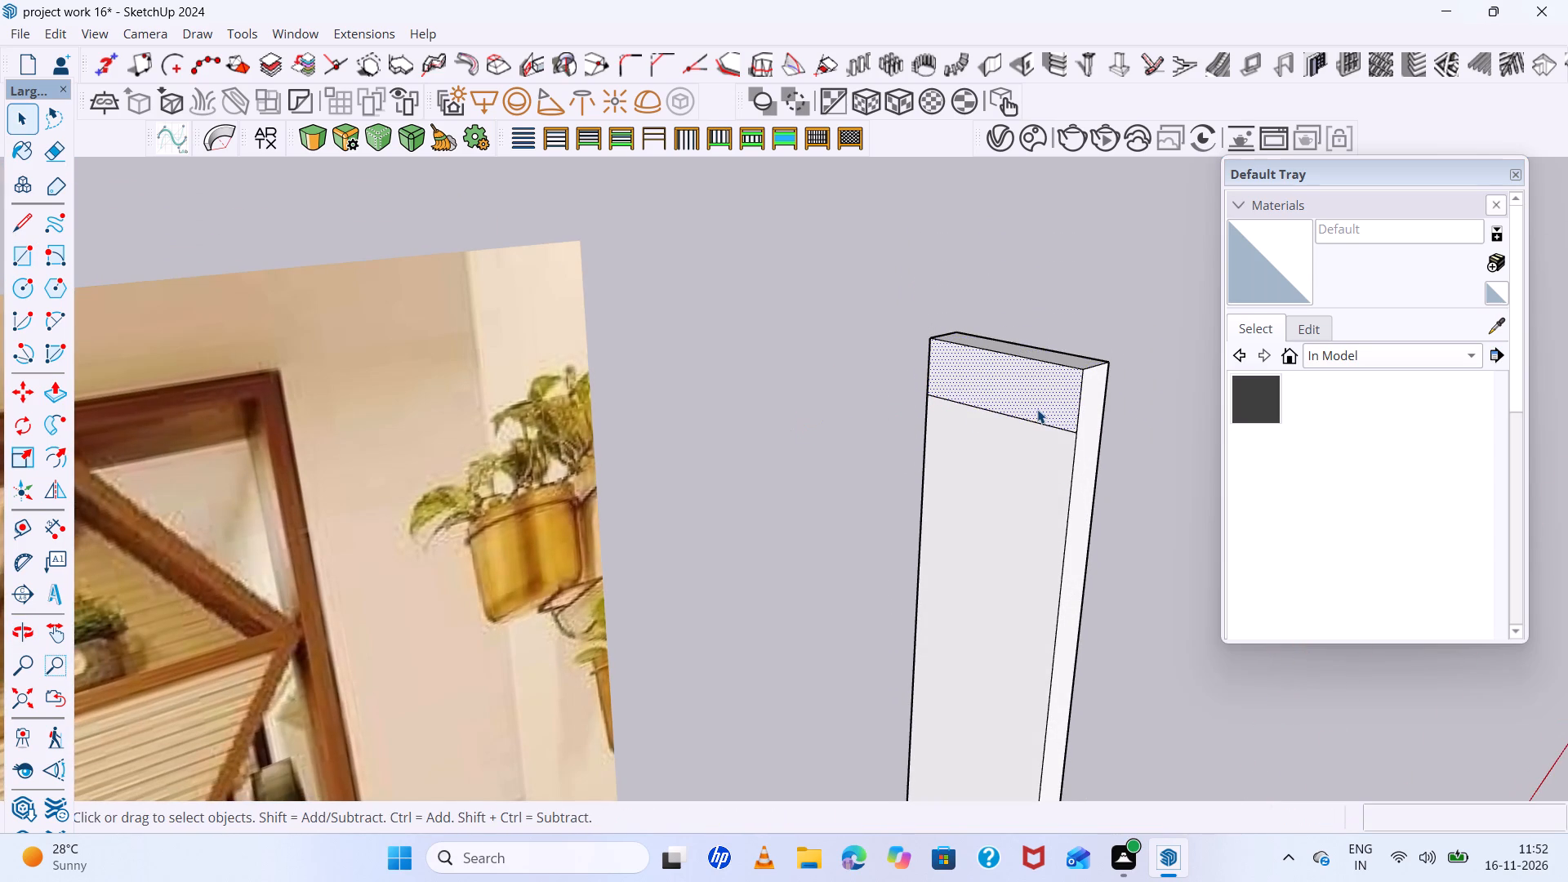
key(p)
click(1037, 409)
scroll(894, 461, down, 8)
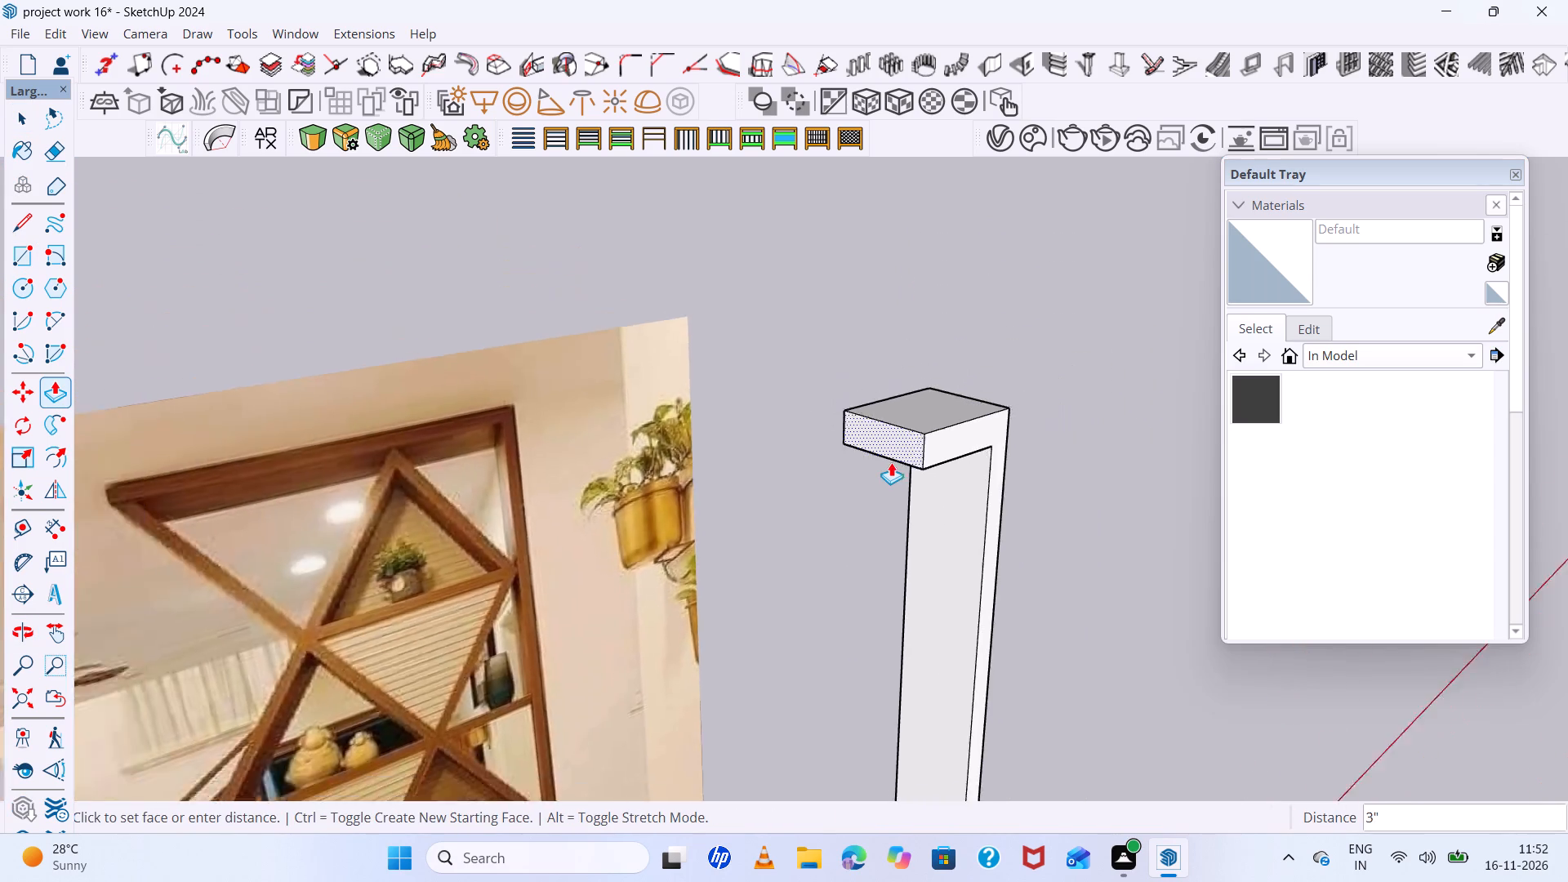
scroll(891, 462, down, 10)
scroll(731, 555, down, 6)
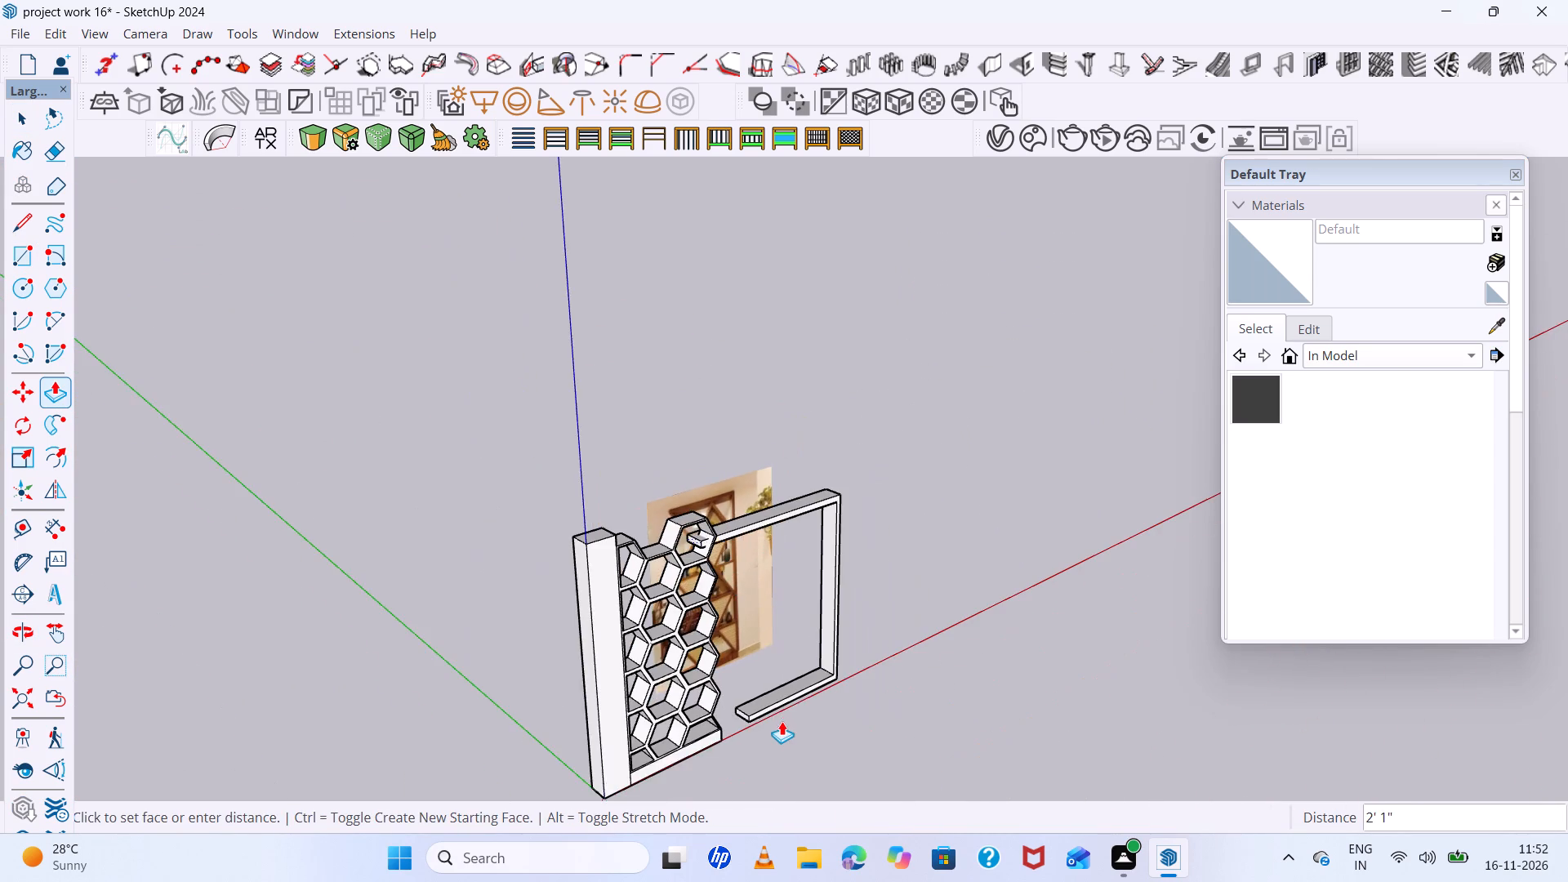
scroll(781, 724, up, 4)
click(747, 724)
Push/Pull the underside of the top board down 1" to thicken it.
middle_drag(795, 702, 523, 444)
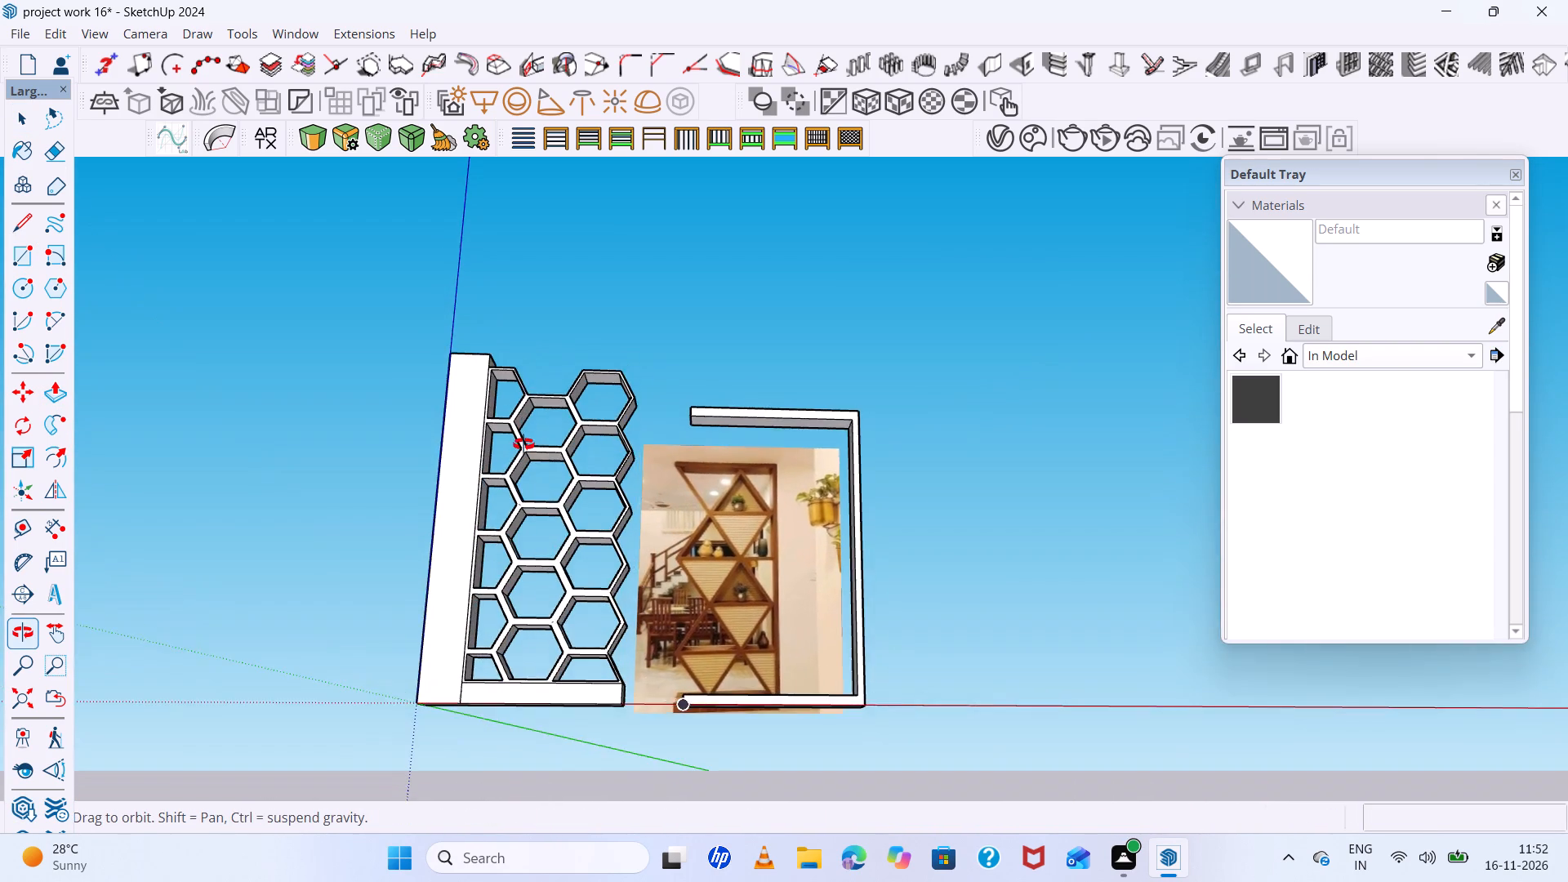
middle_drag(523, 444, 509, 464)
scroll(648, 373, up, 7)
scroll(805, 375, down, 5)
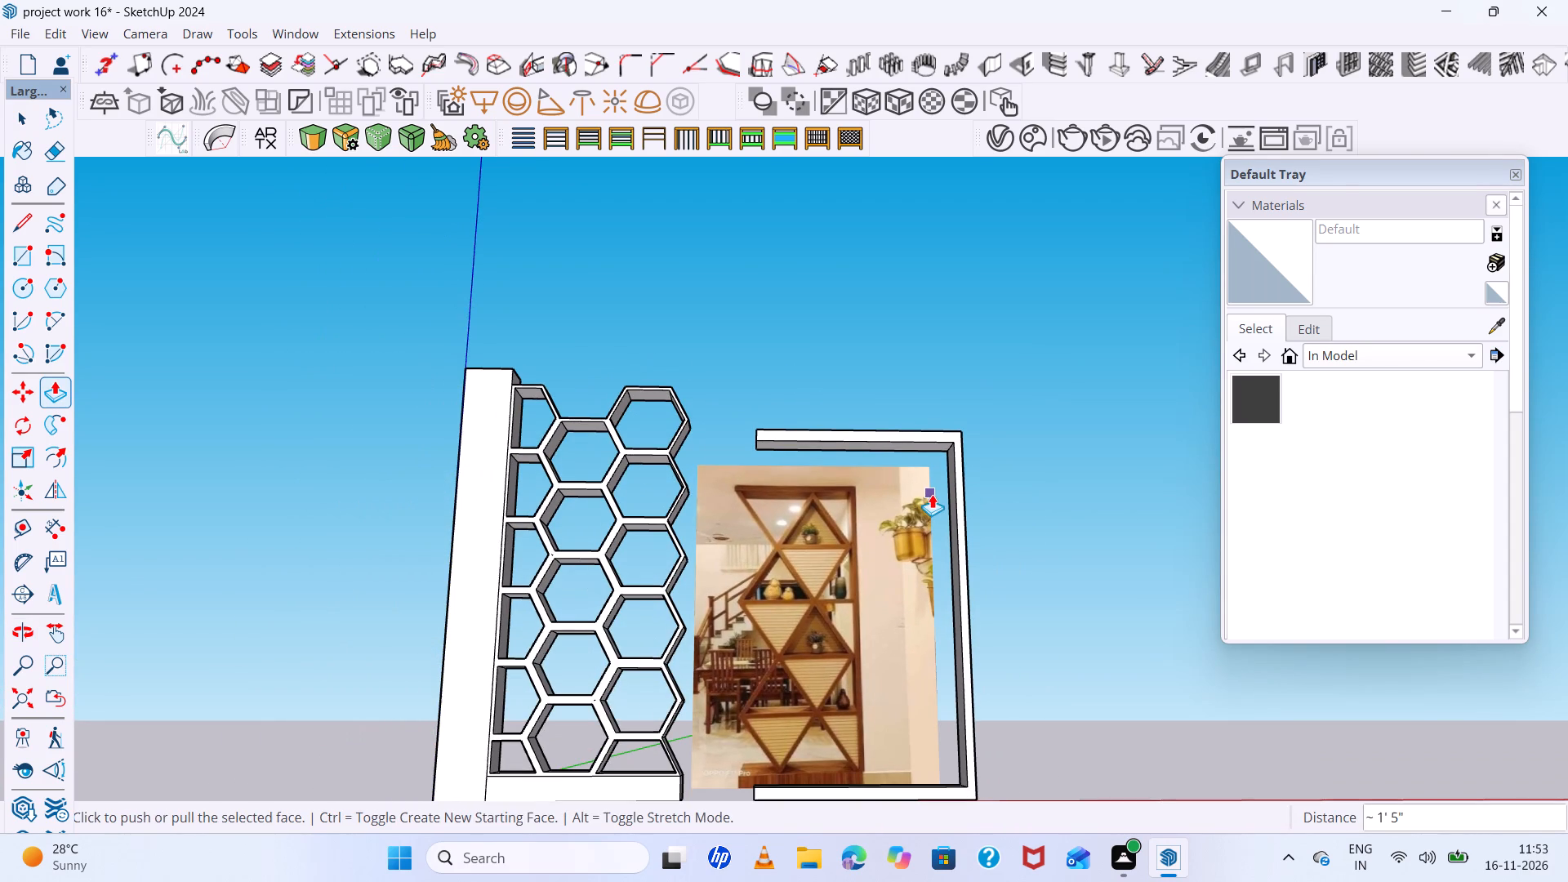
scroll(862, 429, down, 4)
middle_drag(982, 488, 1143, 368)
scroll(808, 463, up, 12)
key(space)
scroll(958, 474, up, 2)
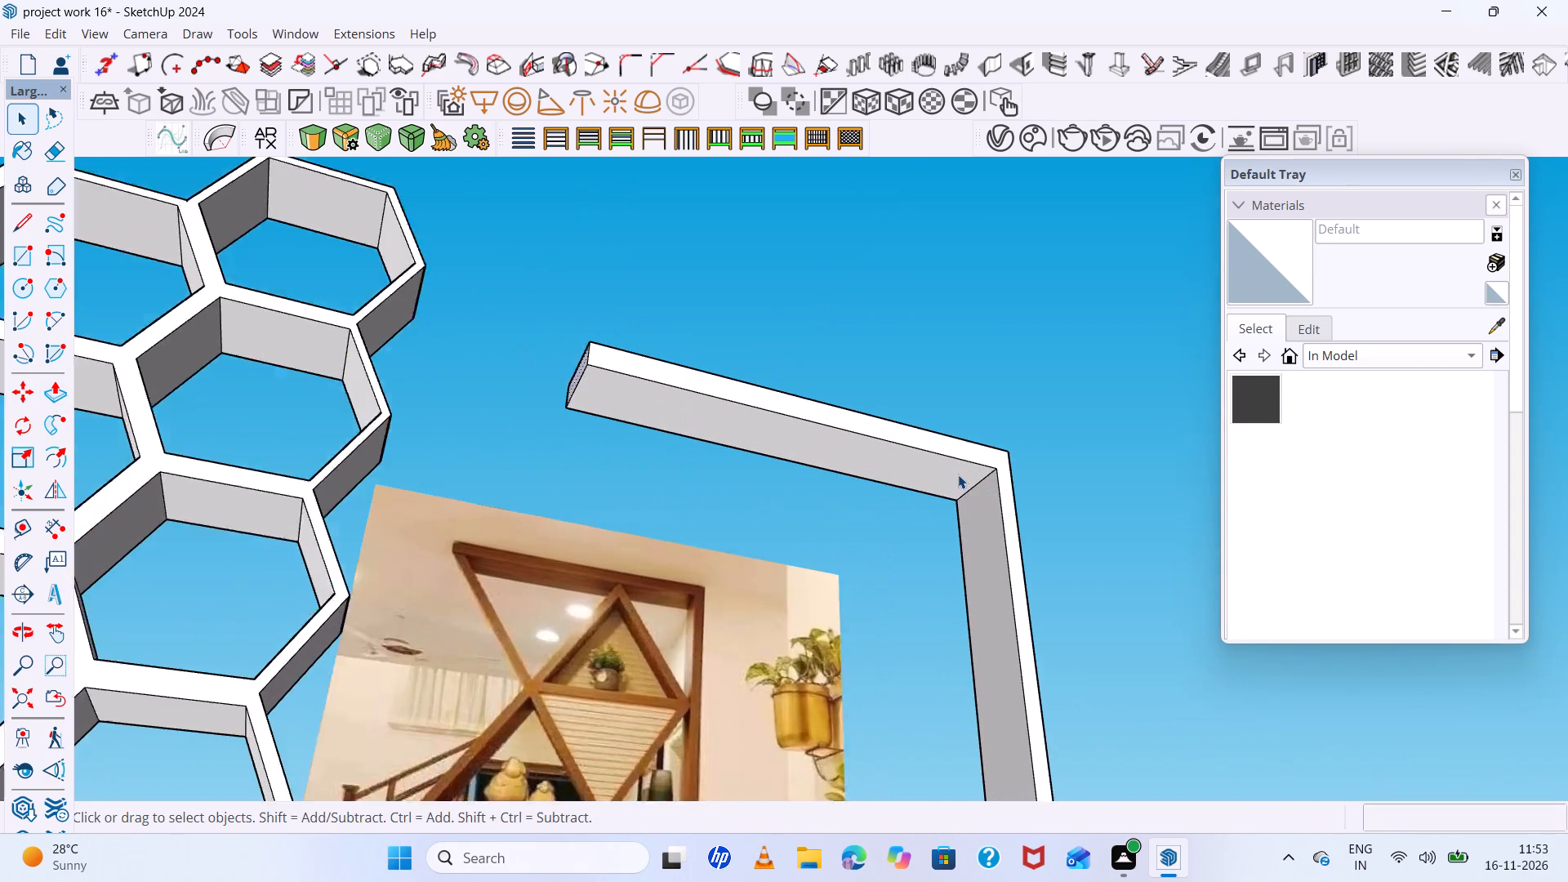
scroll(958, 474, up, 3)
click(958, 474)
key(p)
click(958, 474)
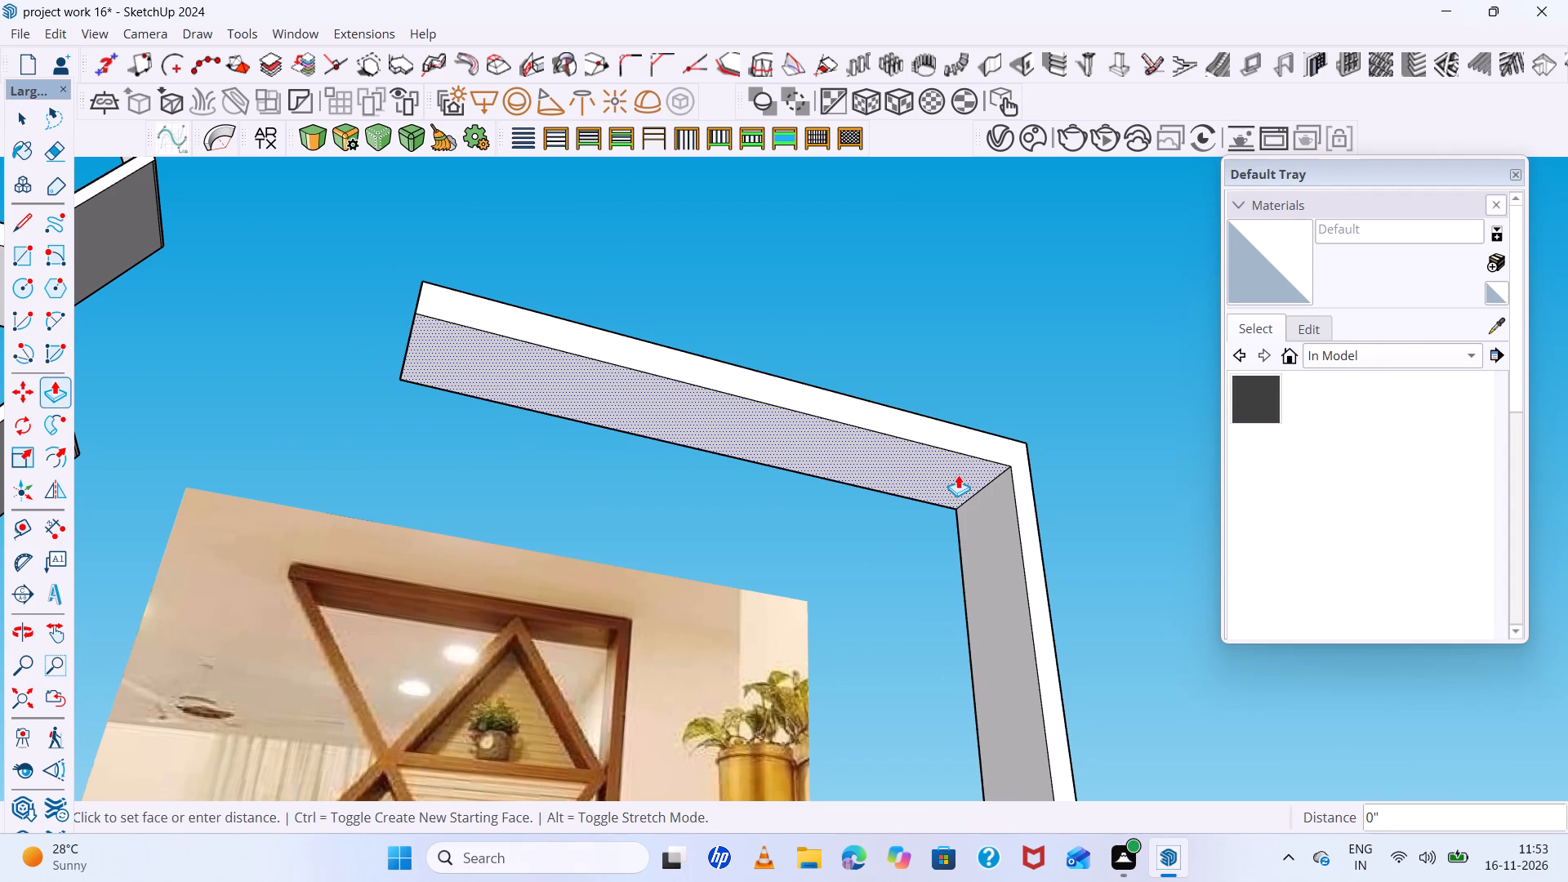
click(958, 502)
Push/Pull the upper face of the base slab upward to thicken the base.
scroll(731, 415, down, 12)
middle_drag(797, 513, 773, 745)
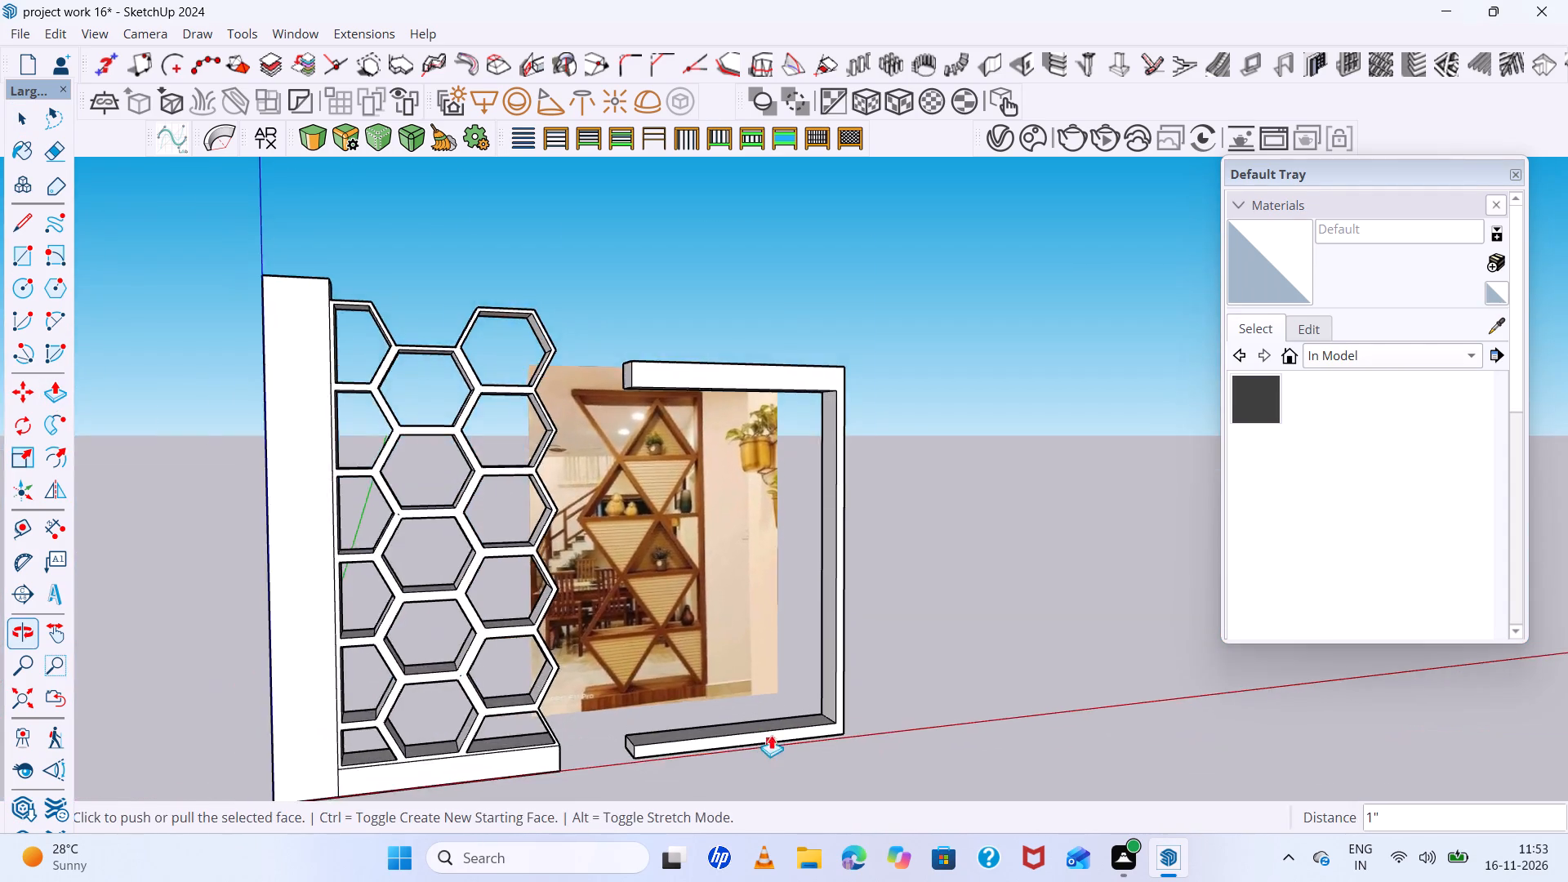
scroll(771, 734, up, 6)
middle_drag(779, 703, 755, 831)
key(space)
scroll(776, 716, up, 4)
click(781, 674)
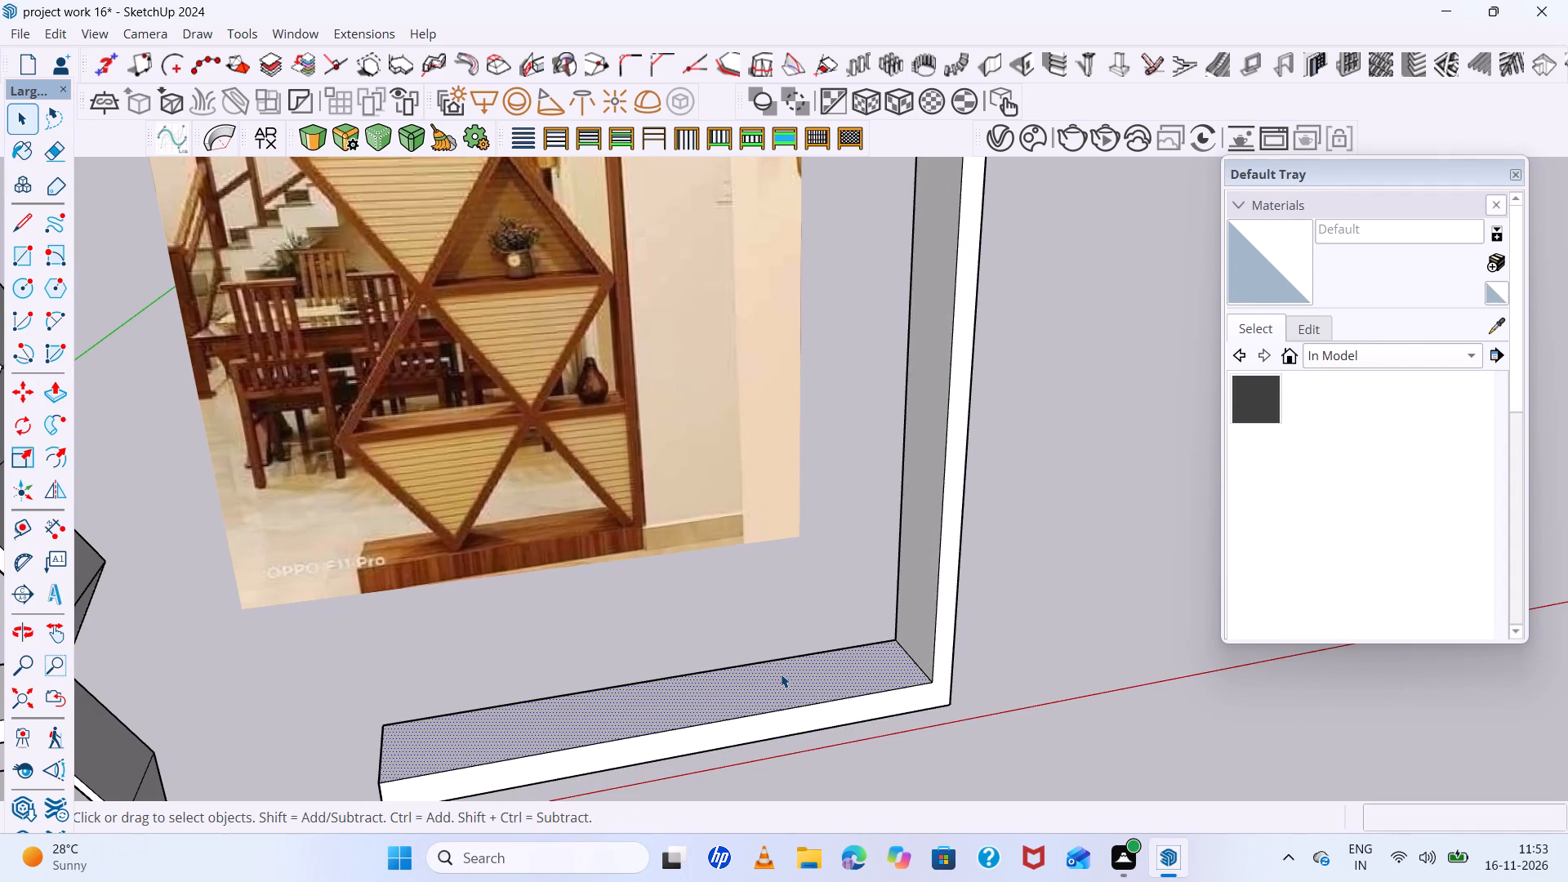
key(p)
click(781, 674)
click(782, 639)
Push/Pull the upright's inner face toward the honeycomb unit to thicken the upright, and clear the selection.
scroll(795, 695, down, 12)
middle_drag(919, 719, 929, 599)
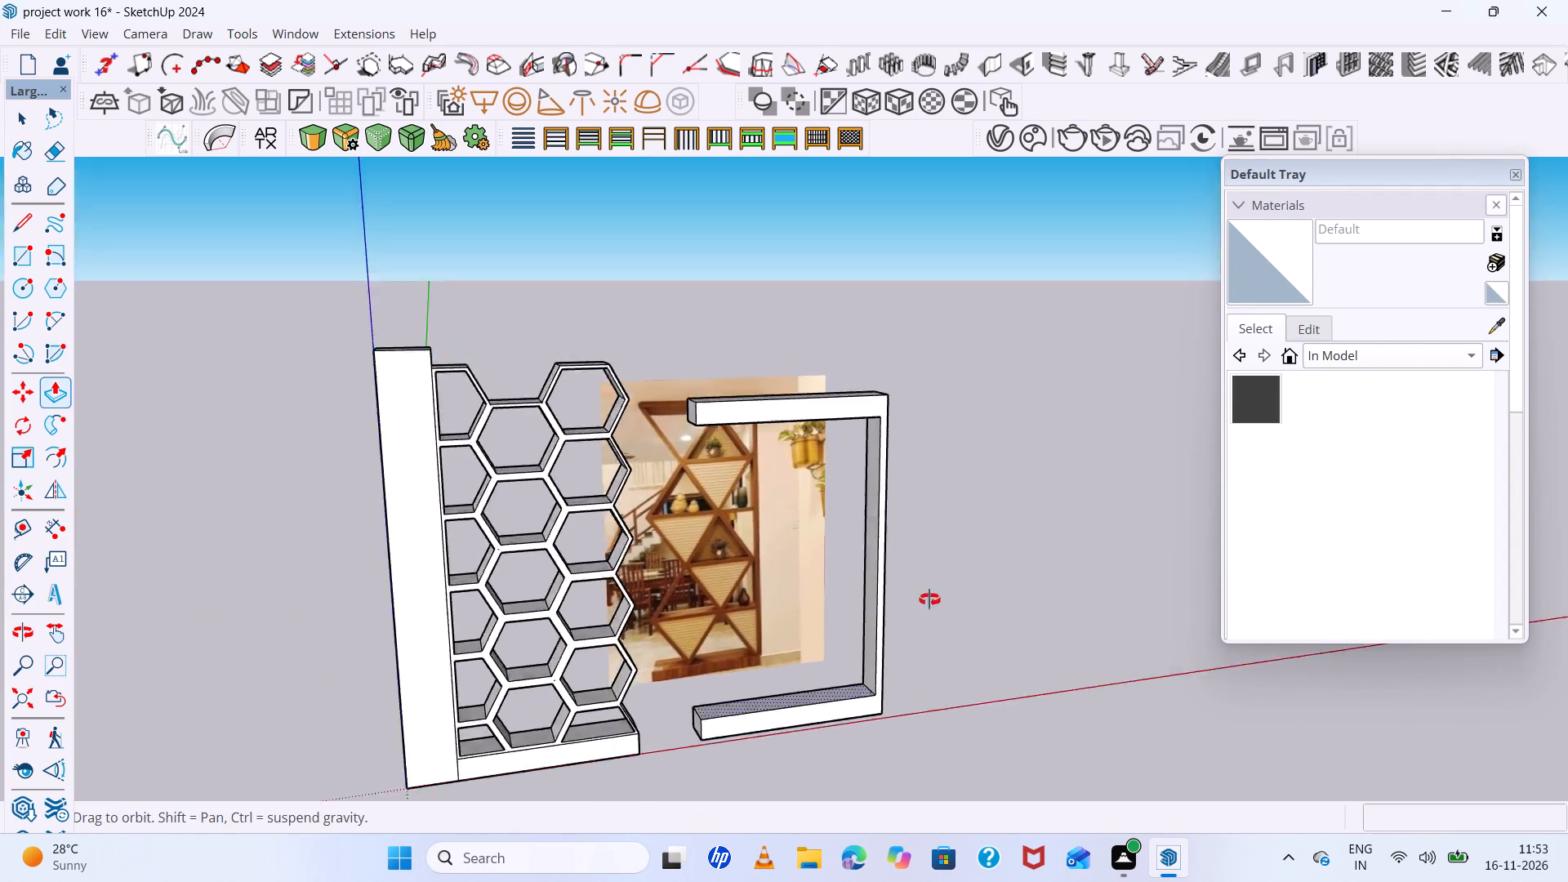
middle_drag(929, 599, 935, 506)
scroll(904, 487, up, 5)
middle_drag(893, 488, 1002, 520)
scroll(893, 524, up, 5)
key(space)
click(826, 509)
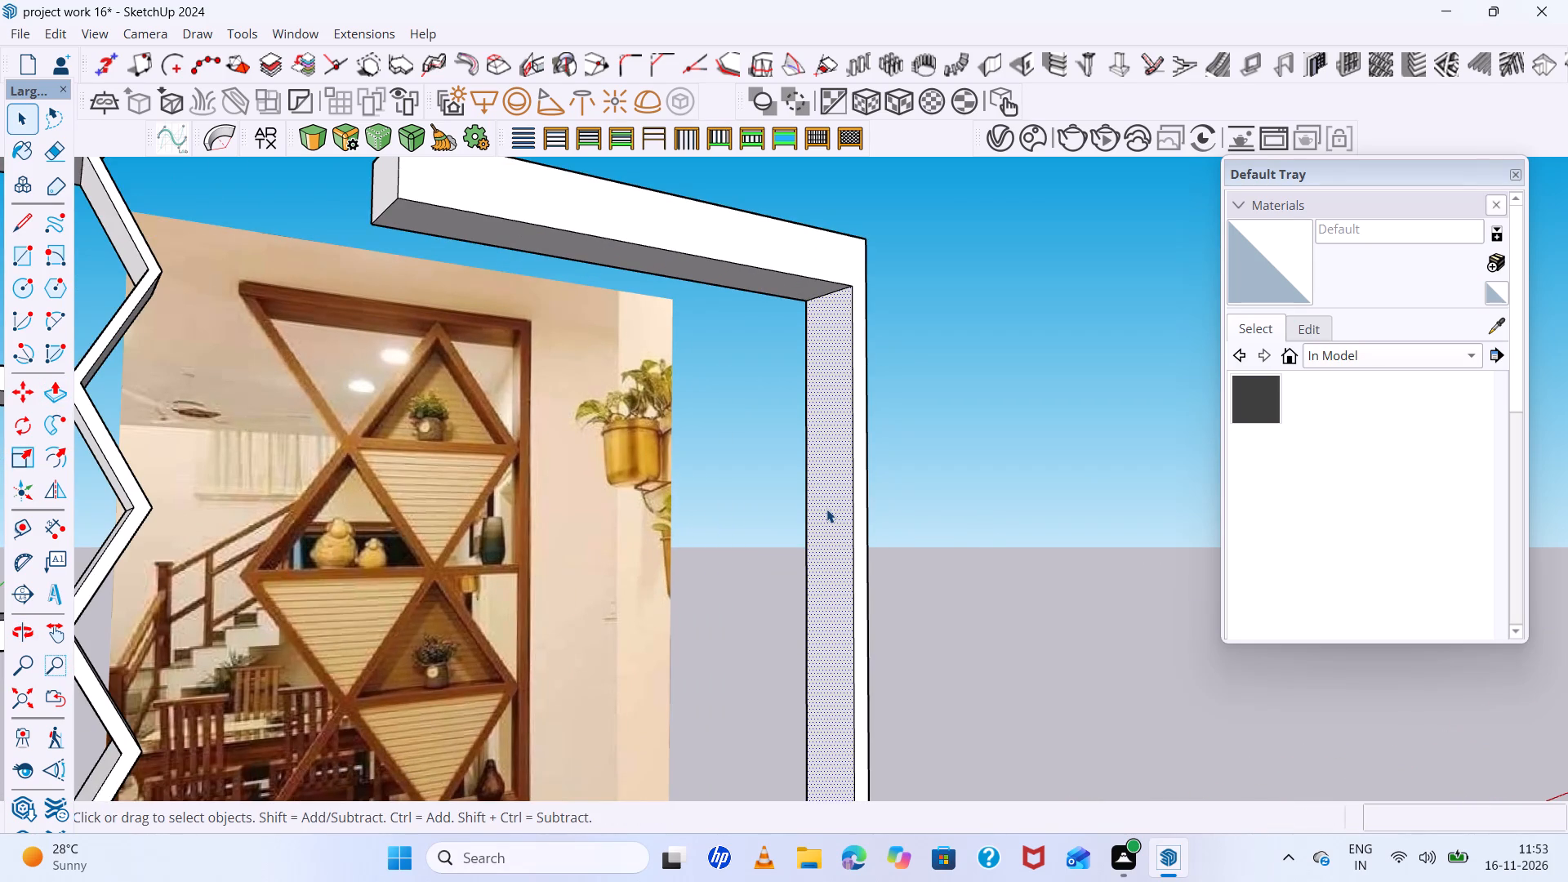
key(p)
click(826, 509)
click(805, 523)
scroll(805, 523, down, 6)
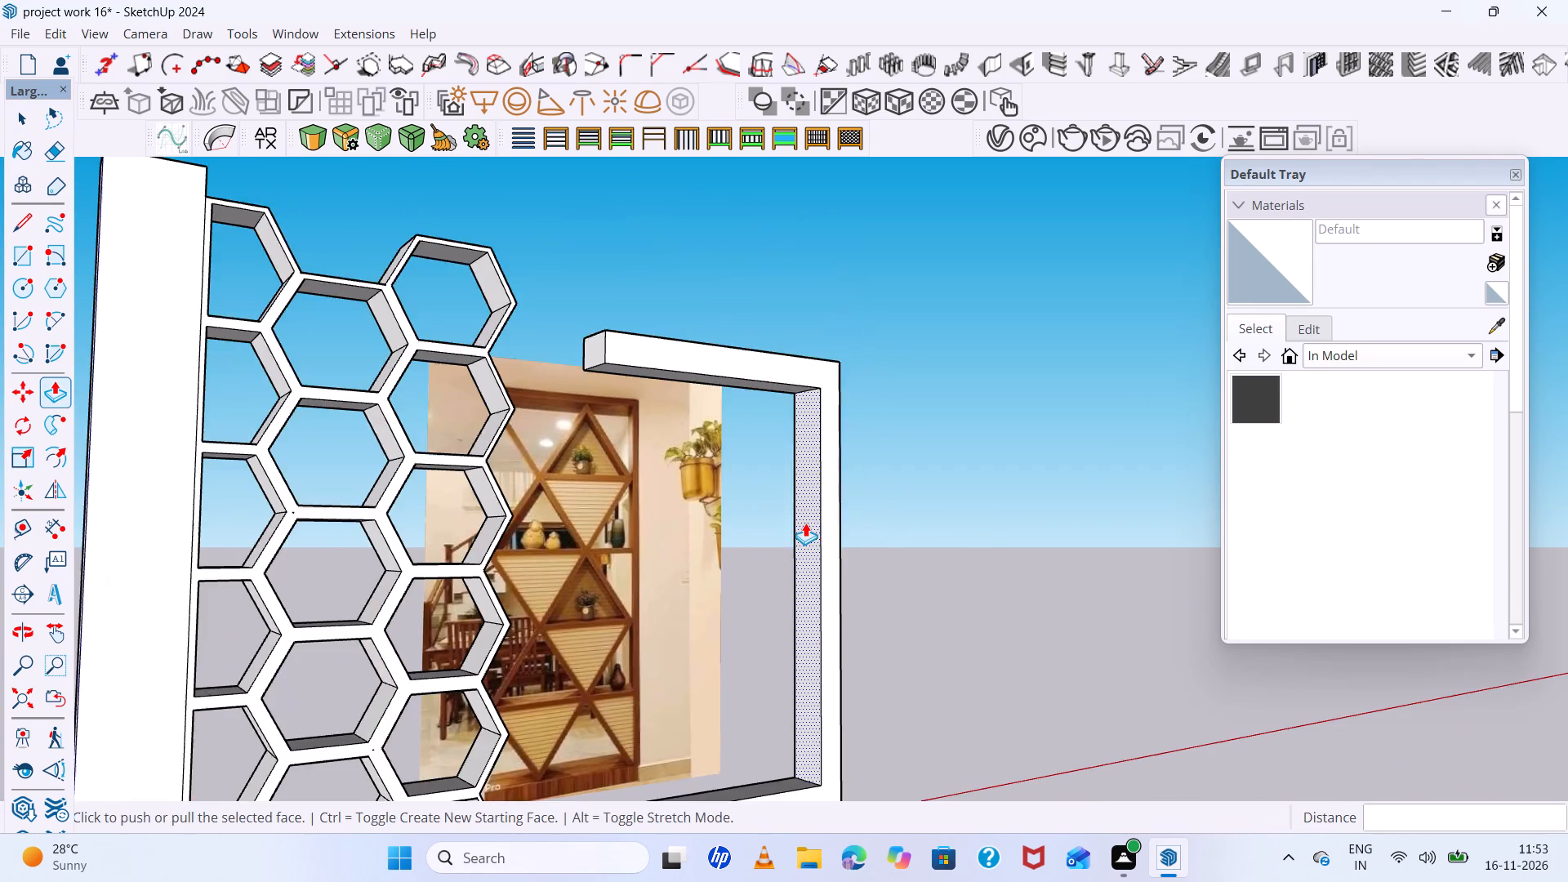
middle_drag(874, 550, 684, 648)
key(space)
click(910, 604)
Examine the three-sided frame from several angles against the reference picture and the honeycomb unit.
scroll(909, 605, down, 6)
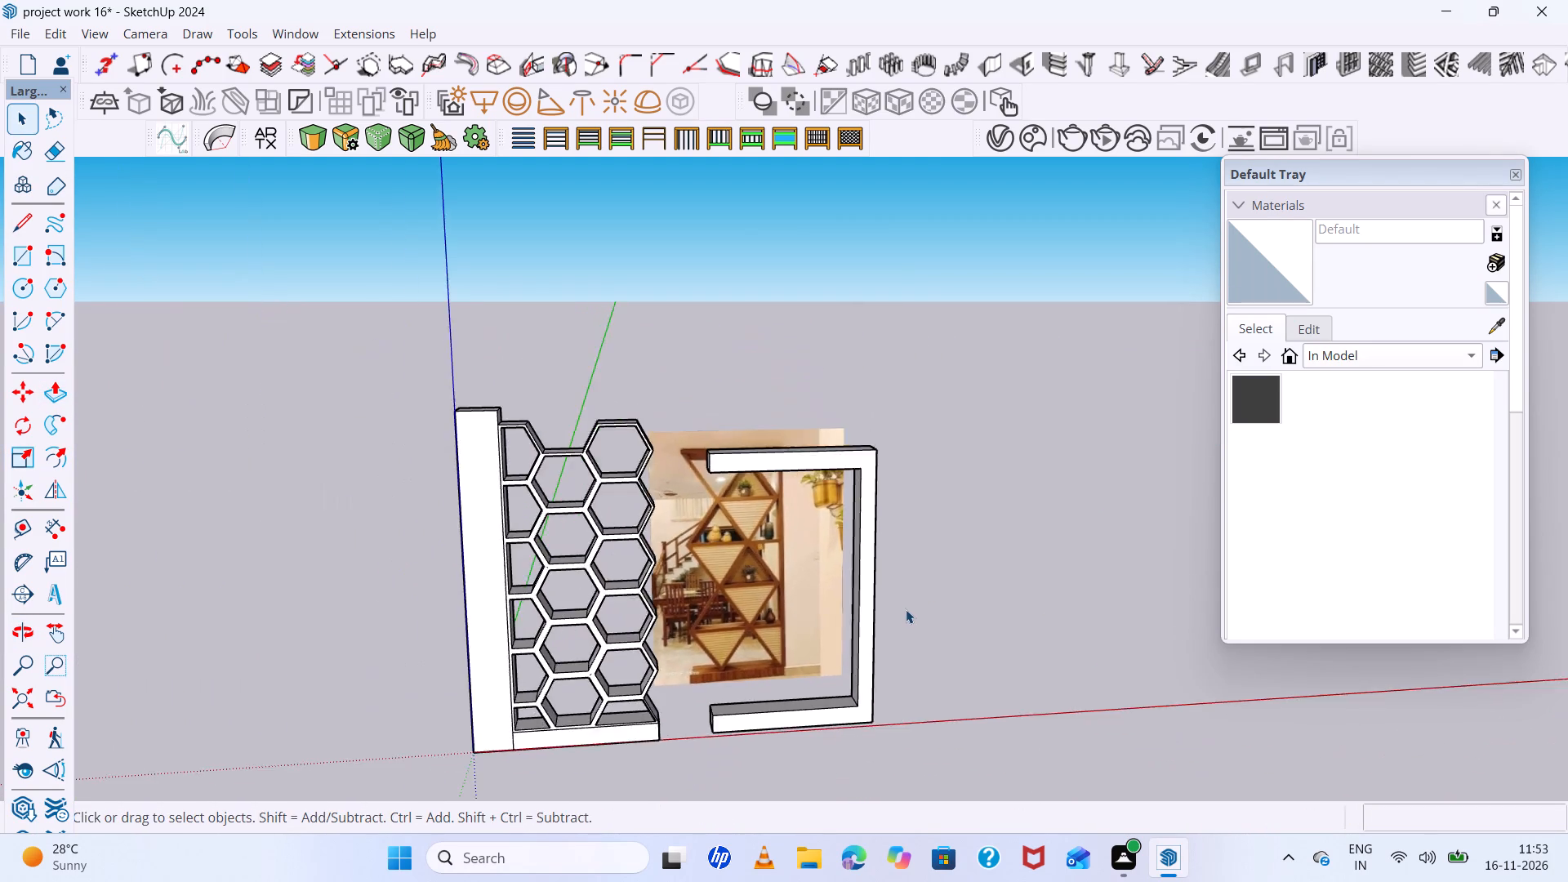
middle_drag(896, 615, 785, 484)
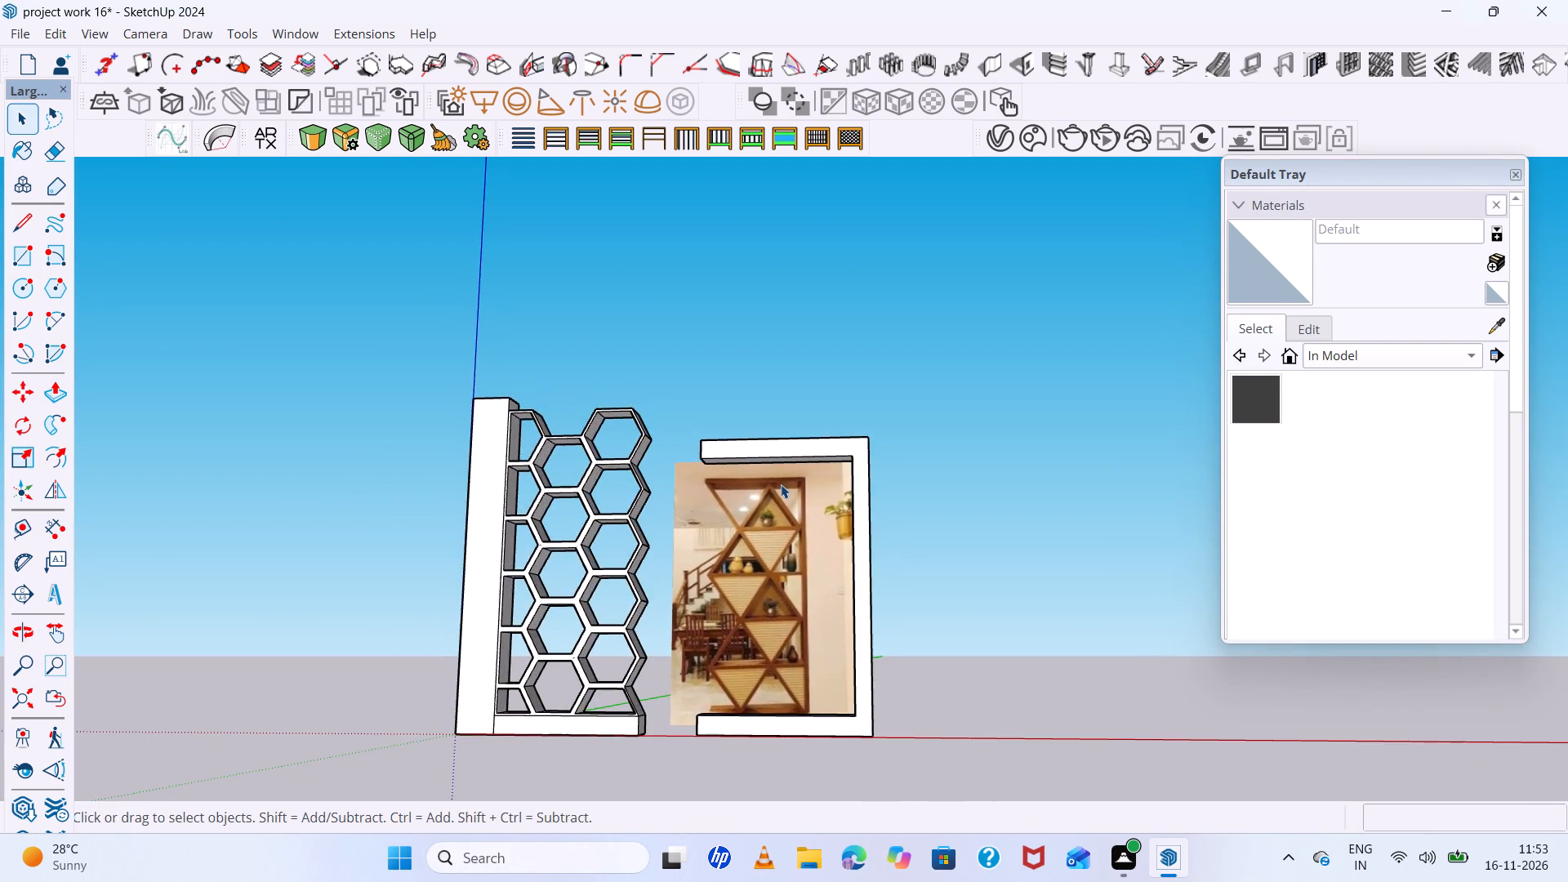
scroll(781, 484, down, 5)
middle_drag(789, 506, 918, 501)
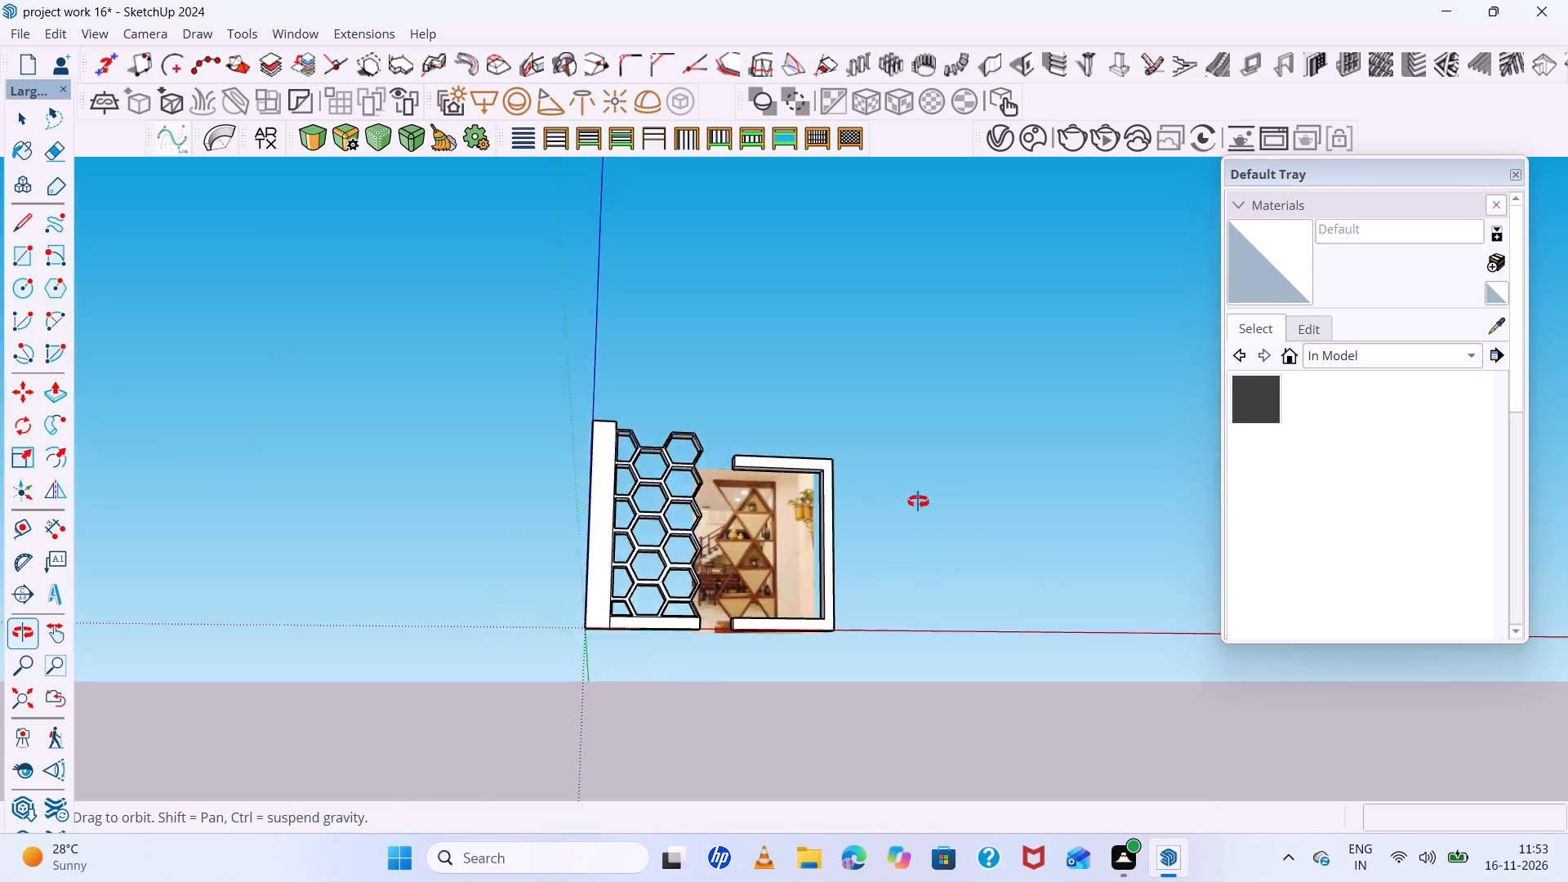
middle_drag(918, 501, 772, 616)
scroll(821, 668, up, 4)
scroll(854, 609, up, 5)
middle_drag(811, 595, 837, 608)
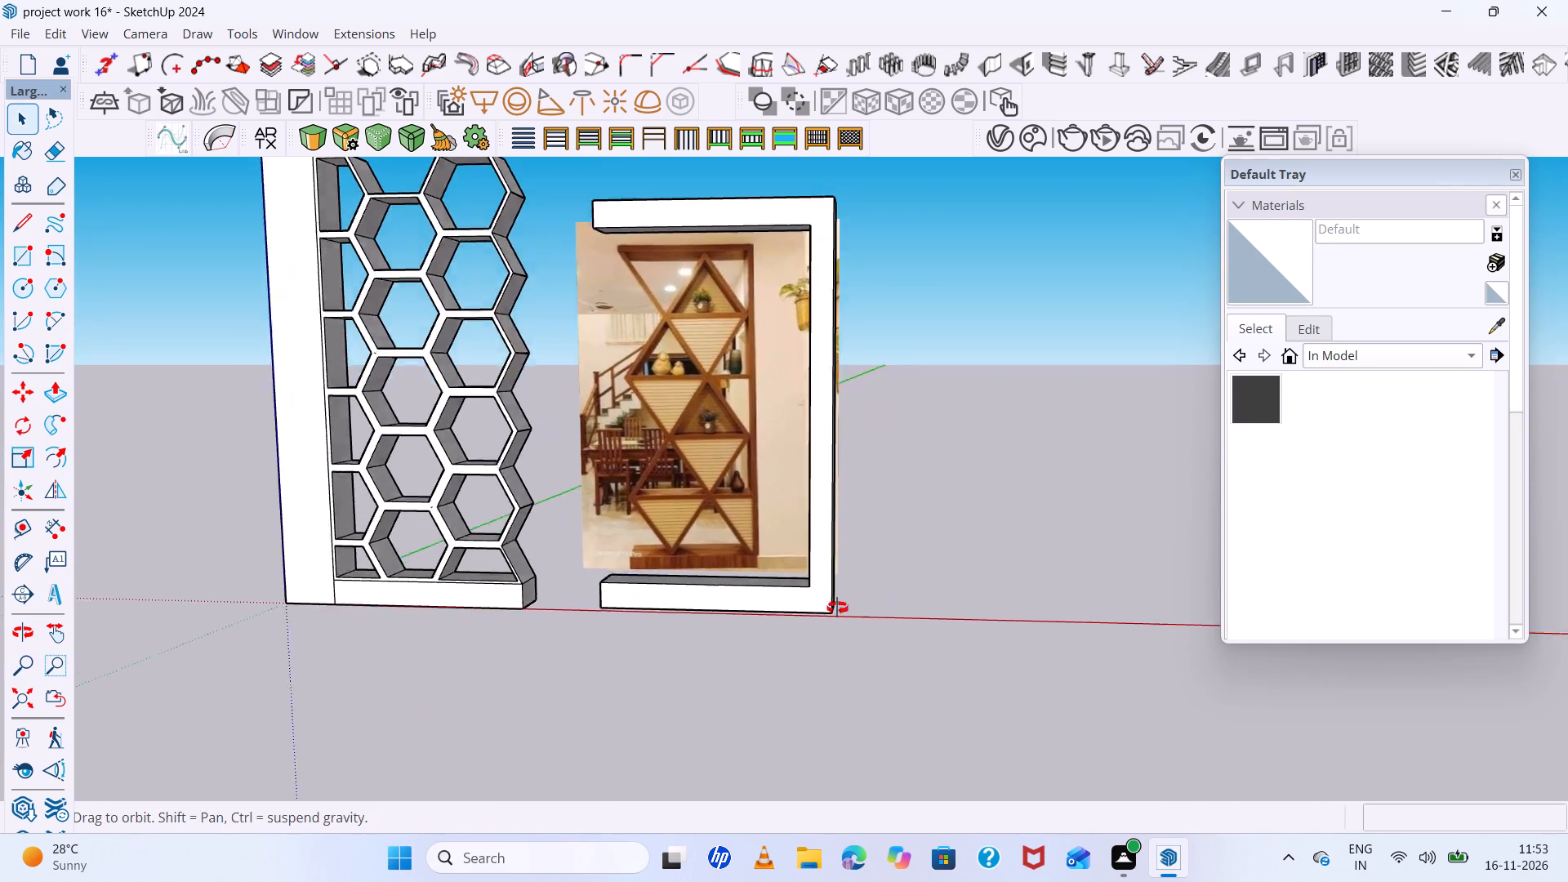
middle_drag(837, 608, 980, 653)
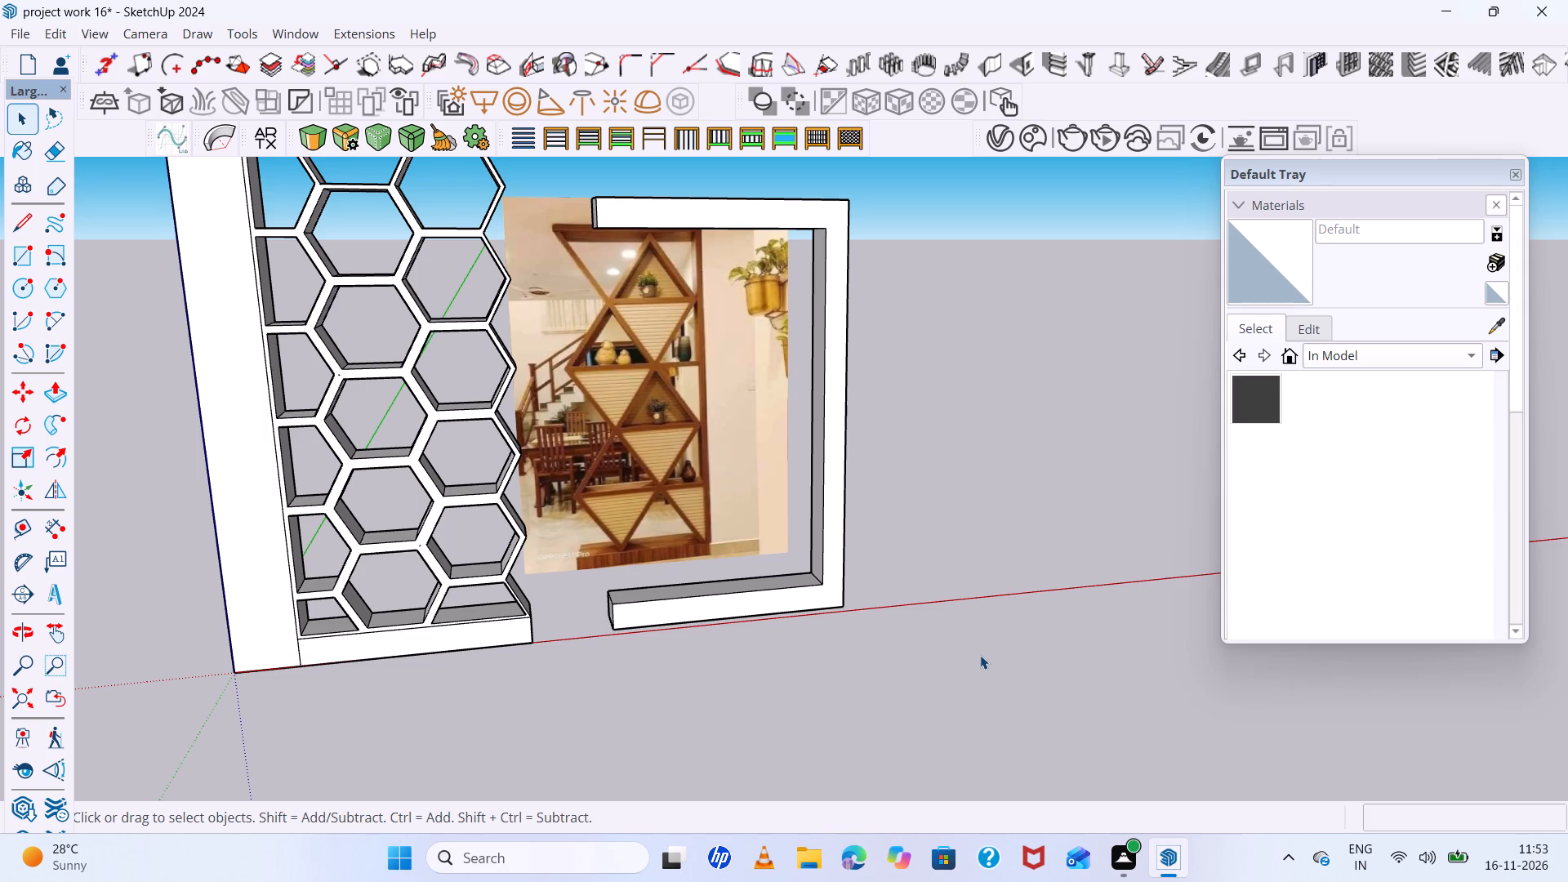
scroll(966, 881, down, 12)
middle_drag(933, 654, 1143, 641)
scroll(725, 430, up, 11)
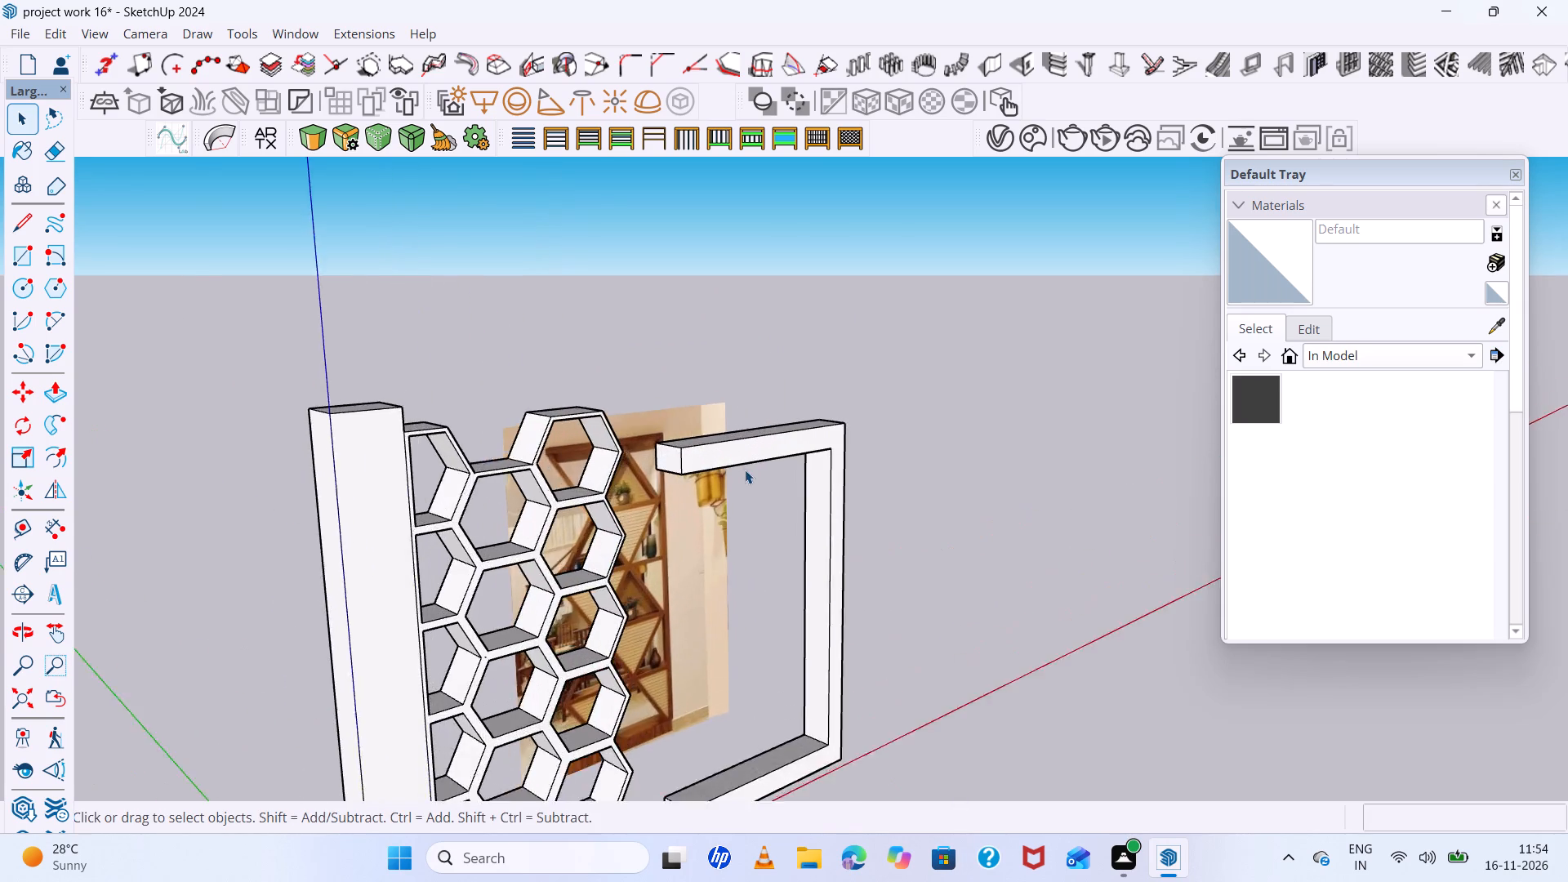
middle_drag(849, 501, 688, 305)
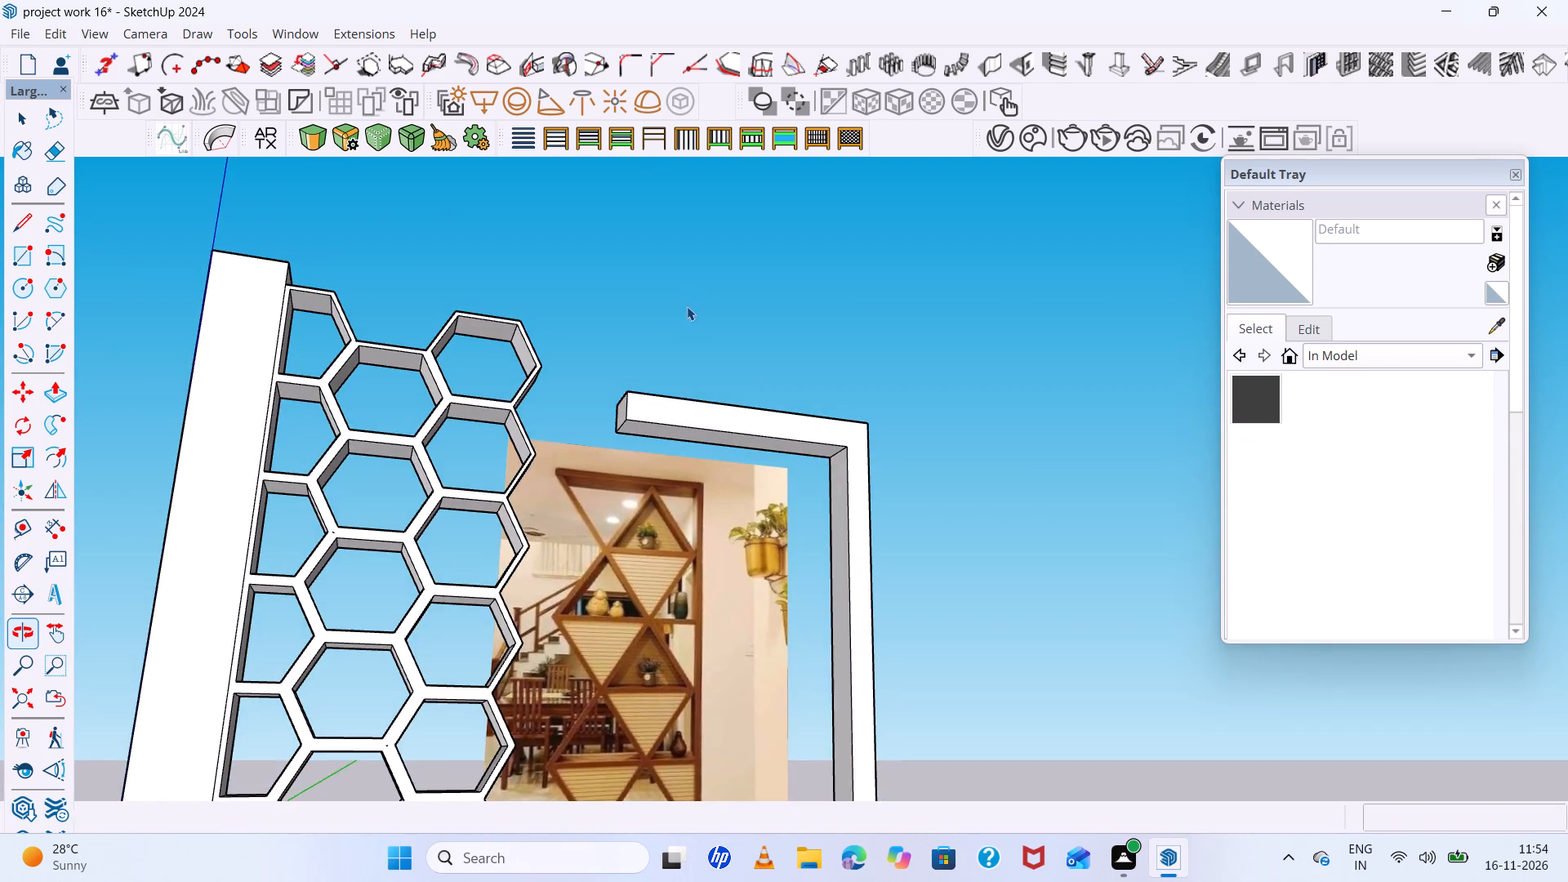
scroll(541, 369, down, 7)
scroll(679, 403, down, 5)
middle_drag(690, 447, 625, 563)
scroll(645, 381, up, 11)
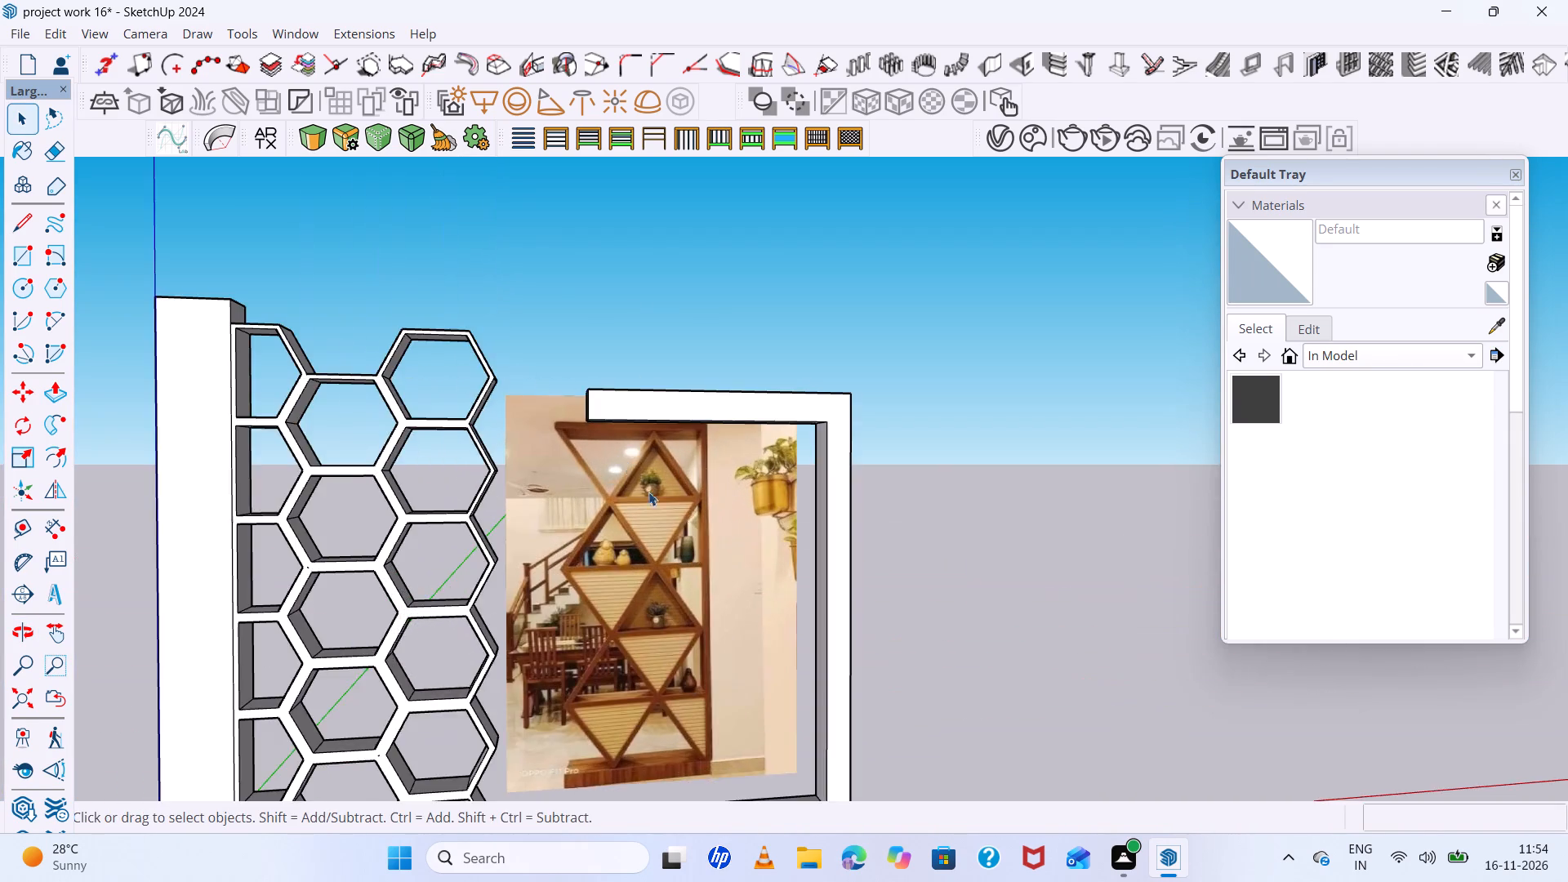
middle_drag(733, 540, 743, 337)
scroll(734, 336, up, 1)
scroll(608, 376, down, 2)
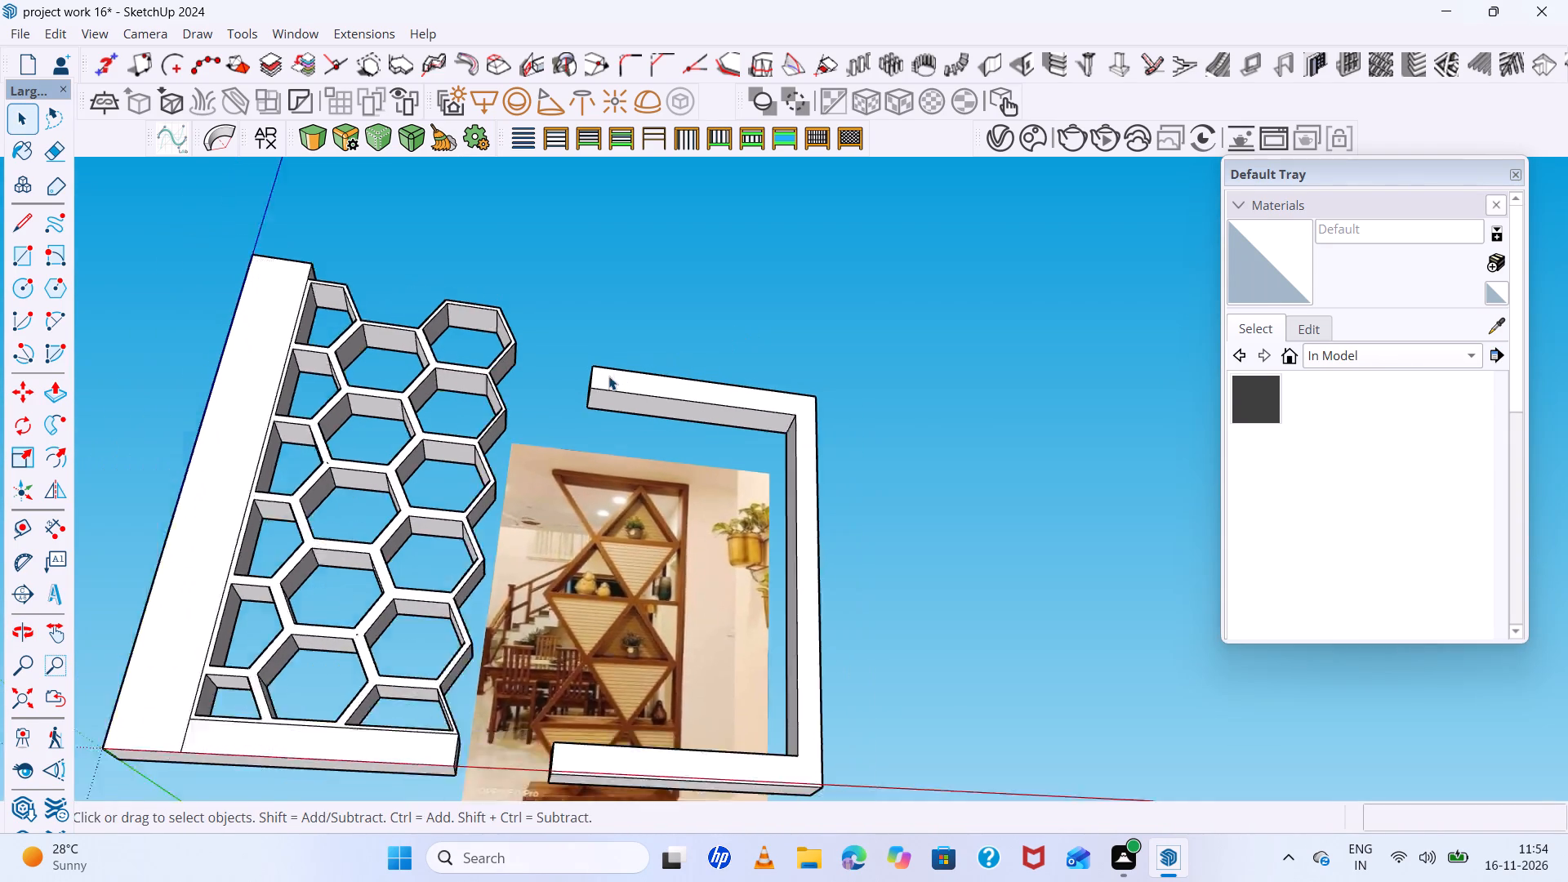
scroll(608, 376, down, 3)
middle_drag(602, 387, 605, 354)
scroll(604, 407, up, 6)
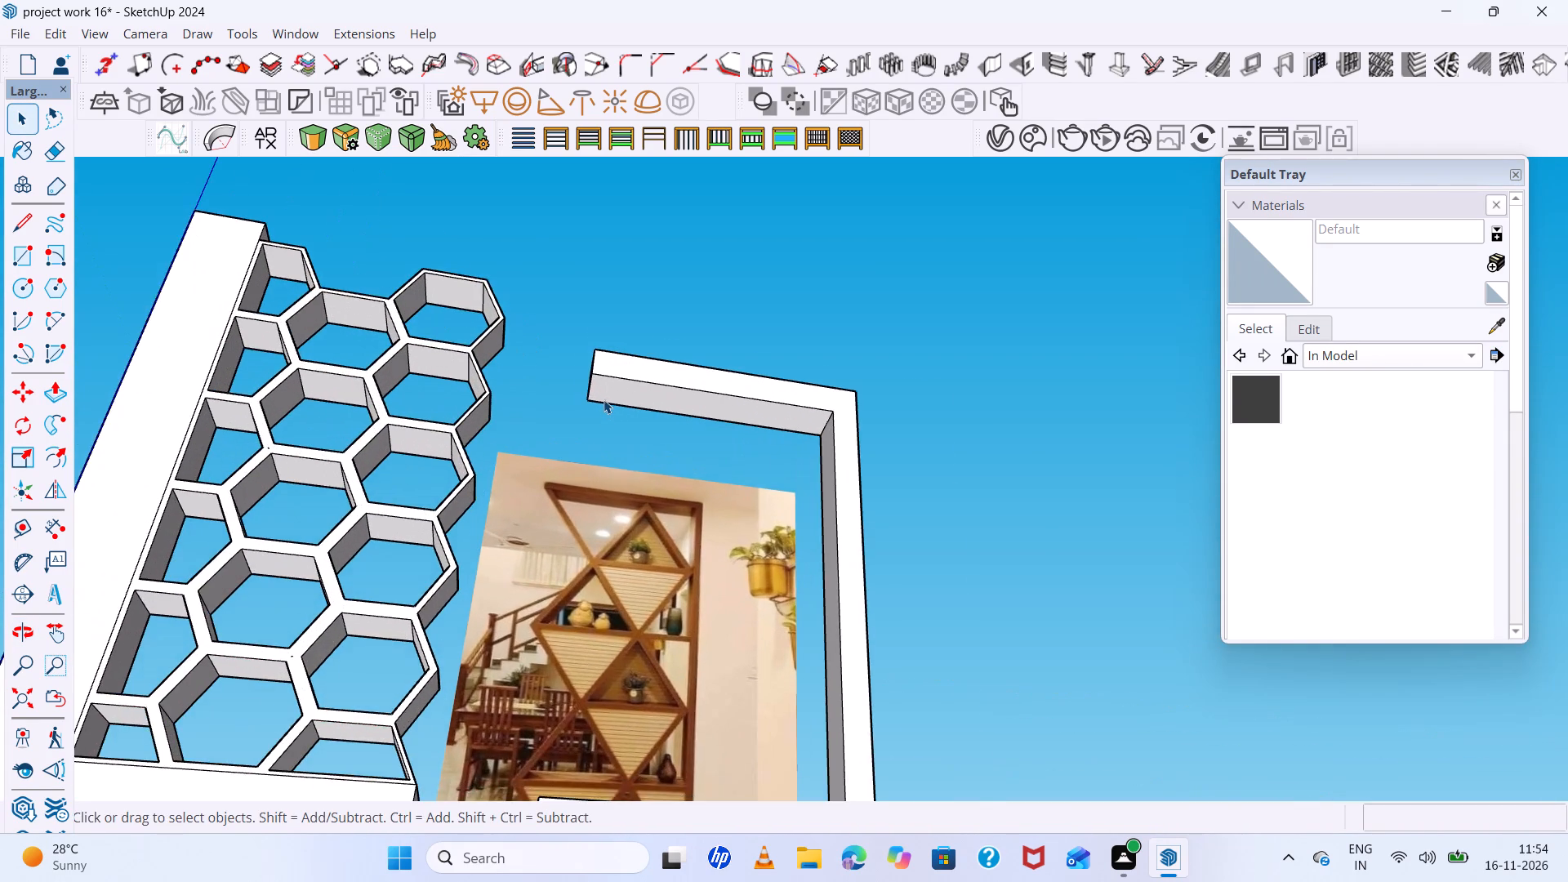
scroll(604, 399, up, 6)
scroll(597, 390, down, 5)
middle_click(597, 390)
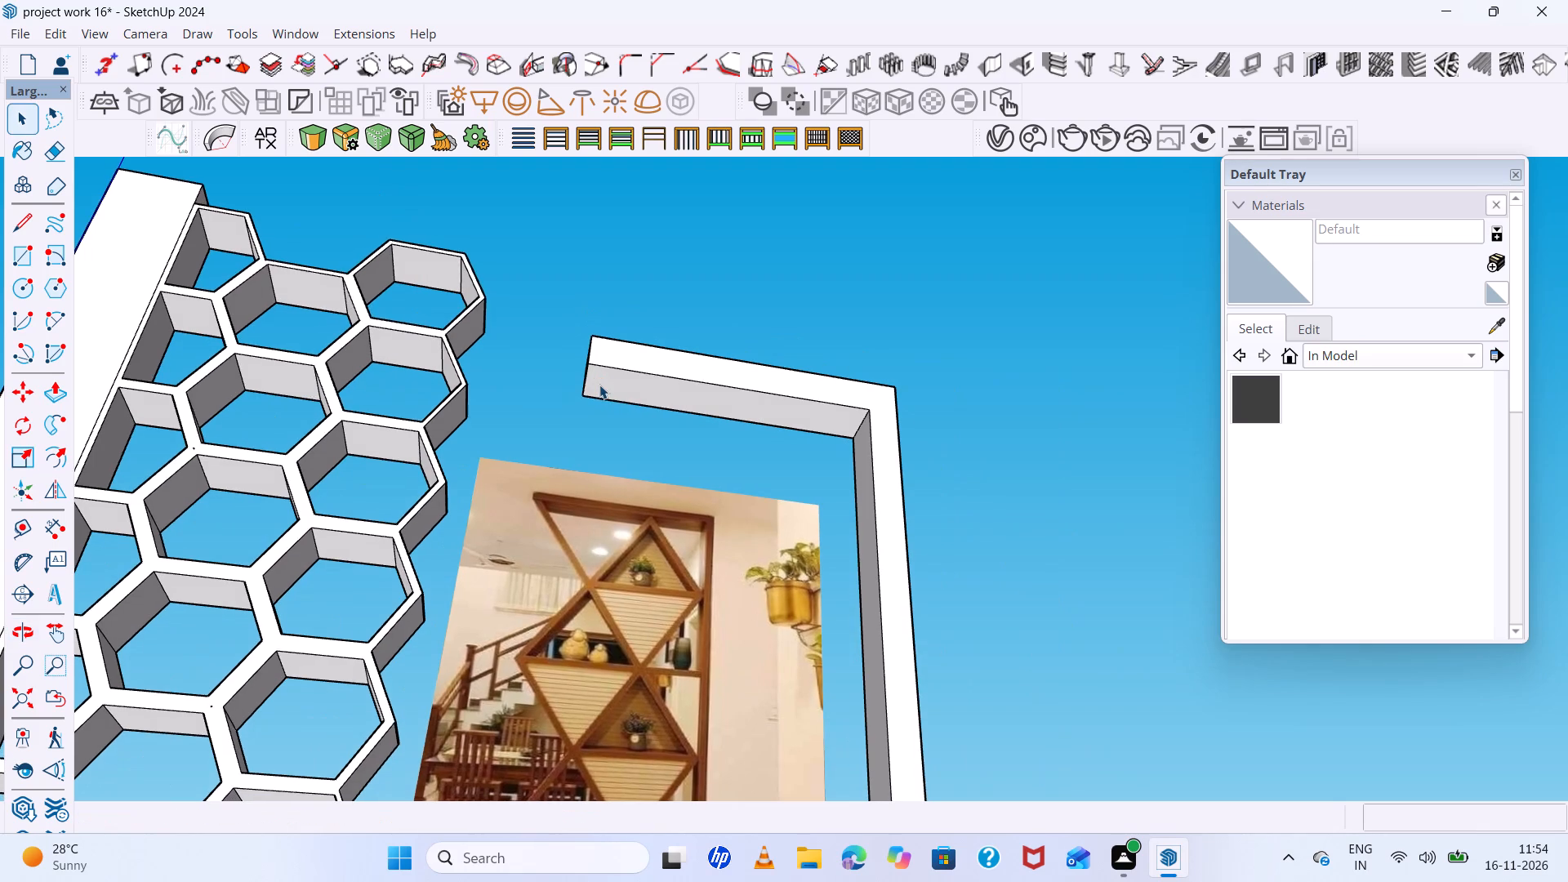
scroll(590, 385, up, 6)
scroll(588, 385, down, 3)
middle_drag(588, 385, 883, 555)
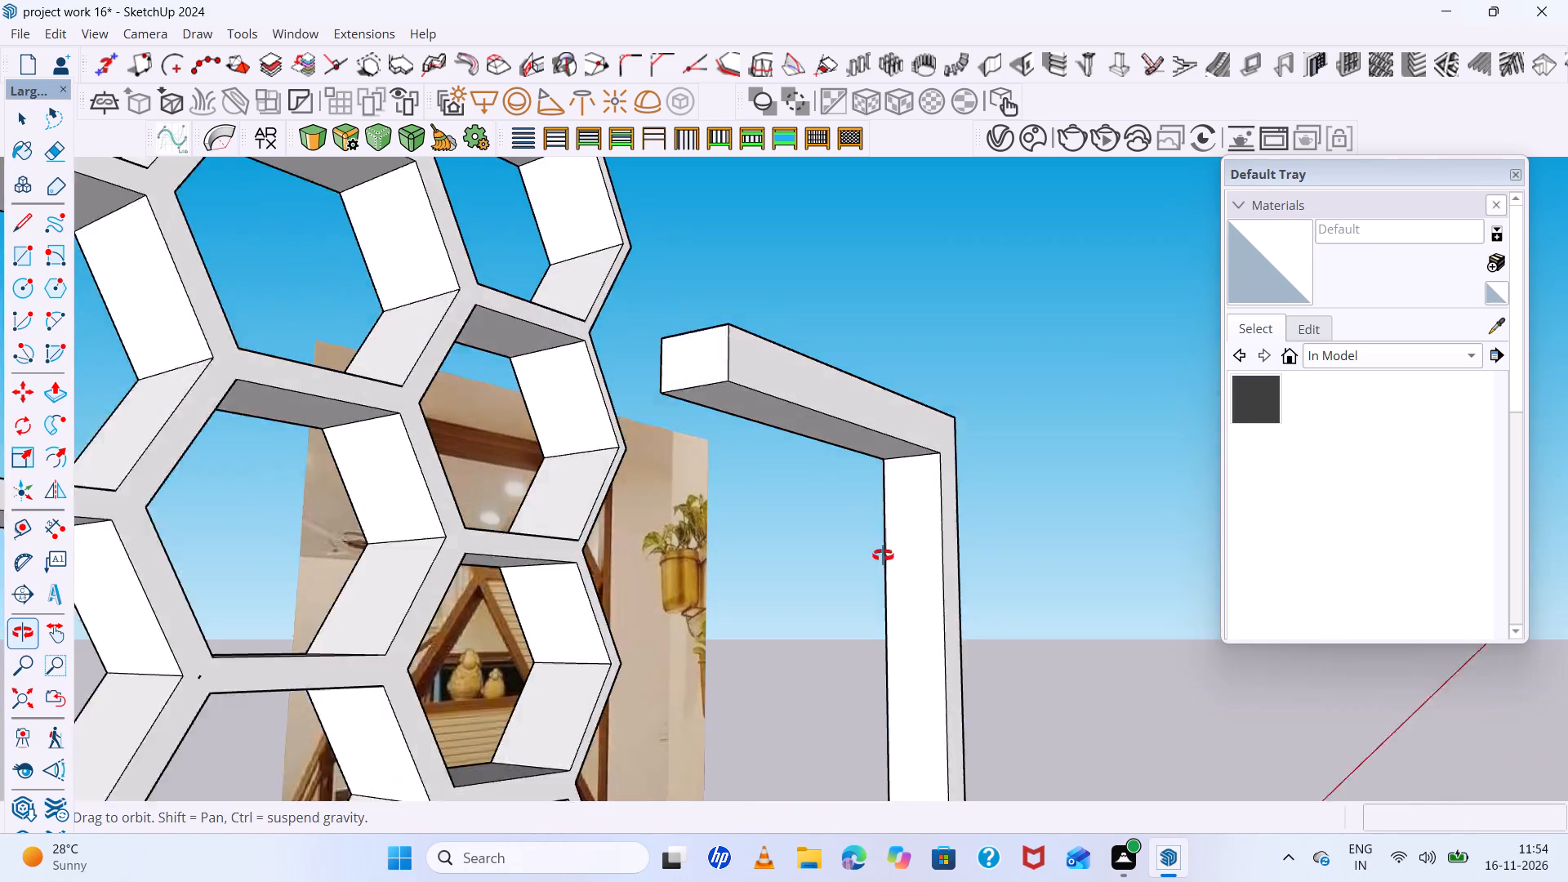
middle_drag(883, 555, 722, 610)
scroll(556, 520, down, 6)
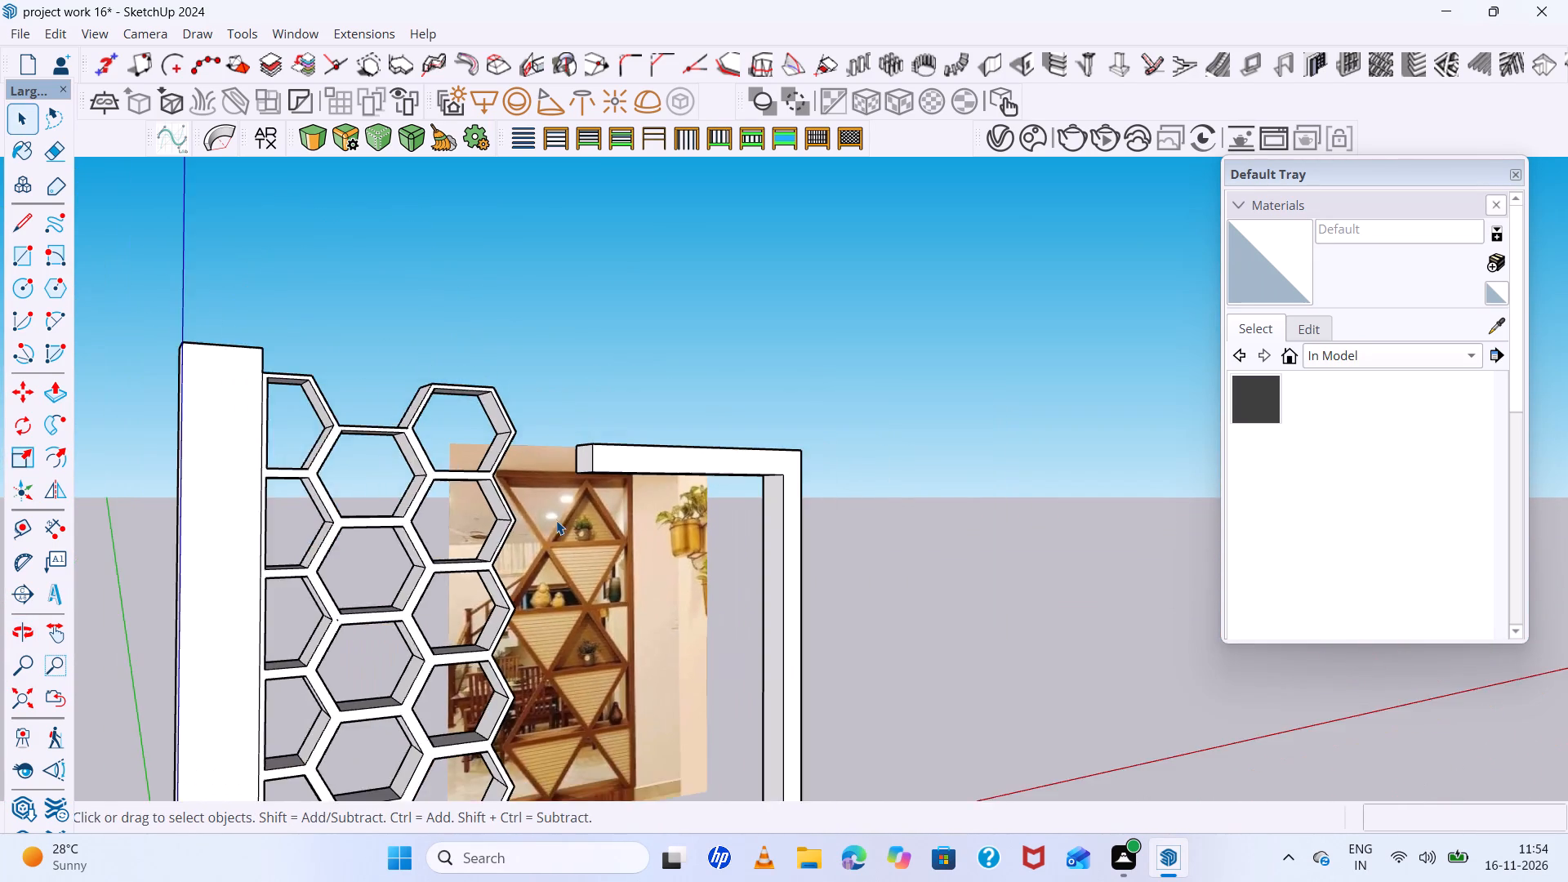
scroll(556, 520, down, 5)
middle_drag(556, 521, 490, 502)
scroll(731, 557, down, 5)
middle_drag(733, 567, 733, 568)
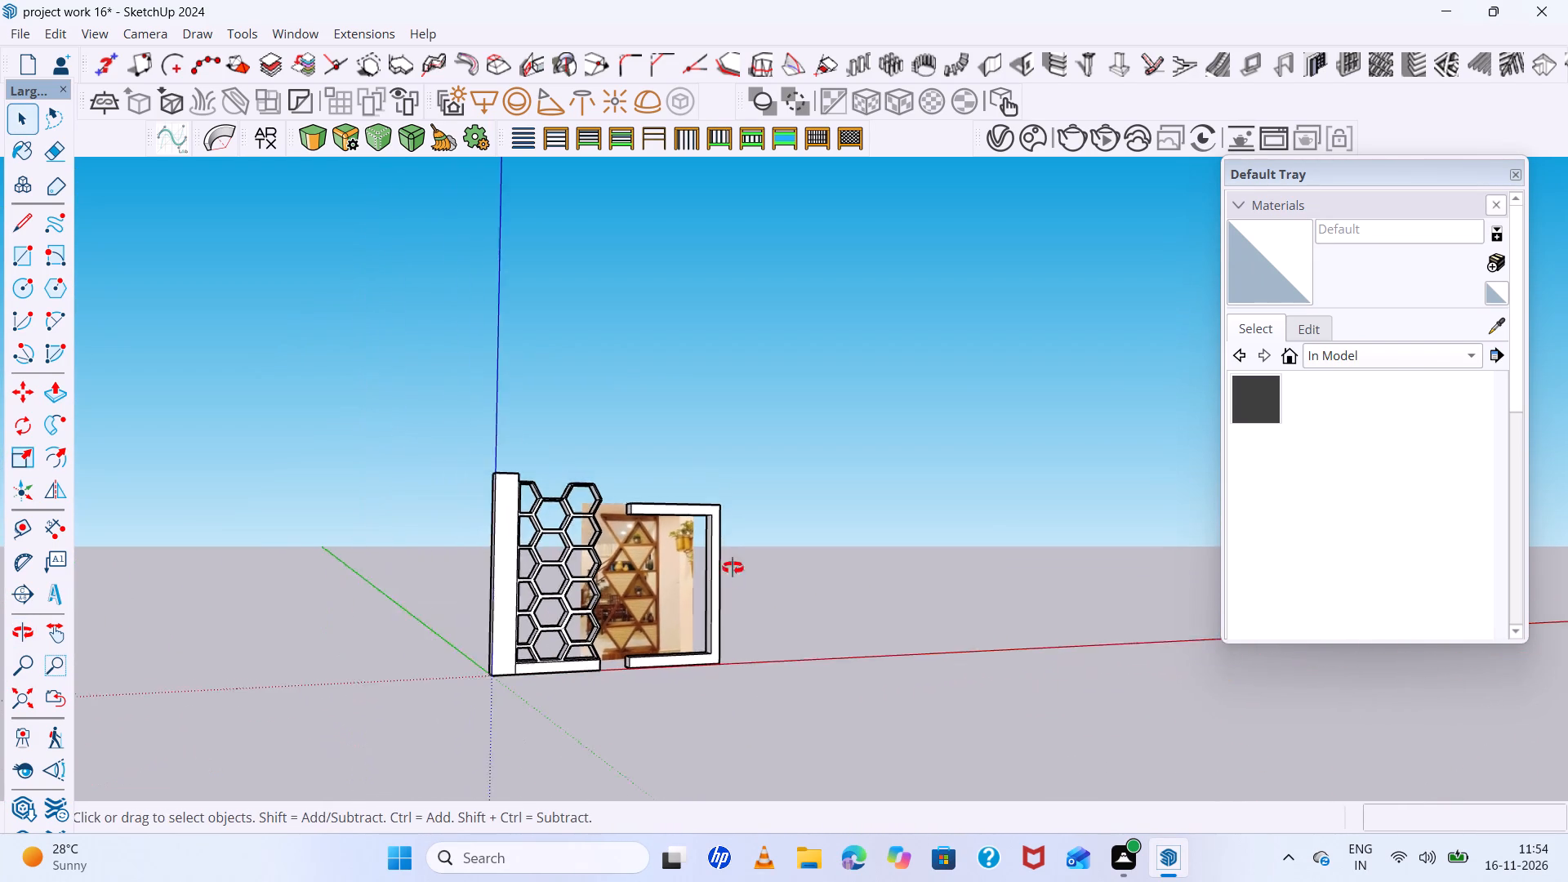
middle_drag(733, 568, 670, 563)
Push/Pull the upright's inner face about 1' 4" to the base slab's free end, filling the frame opening.
scroll(679, 574, up, 6)
middle_drag(736, 648, 869, 693)
scroll(682, 652, up, 5)
key(space)
scroll(773, 635, up, 4)
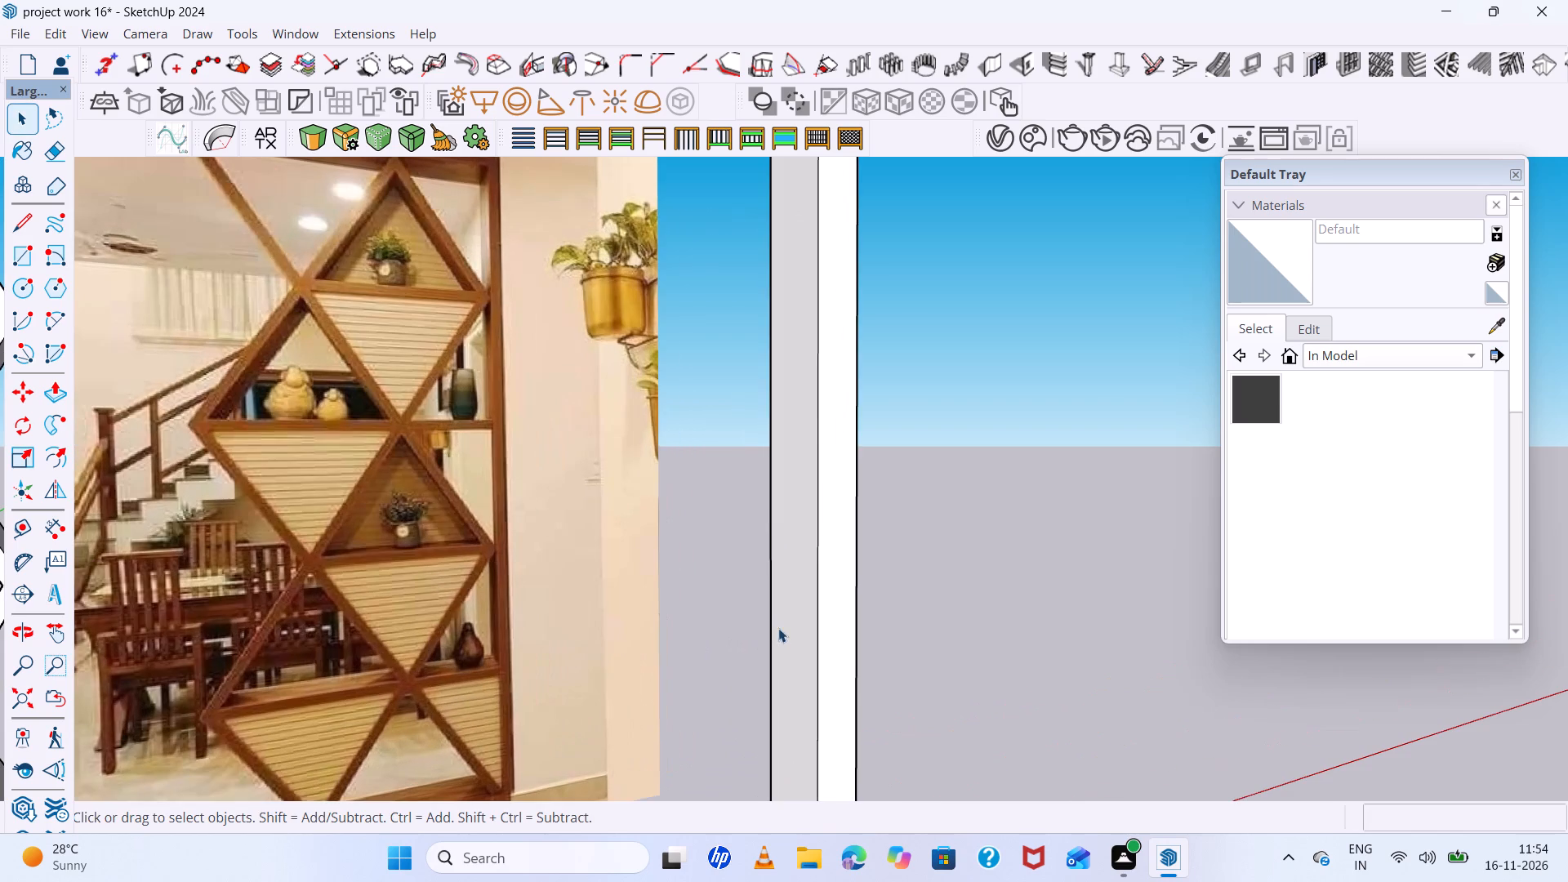
click(799, 616)
key(p)
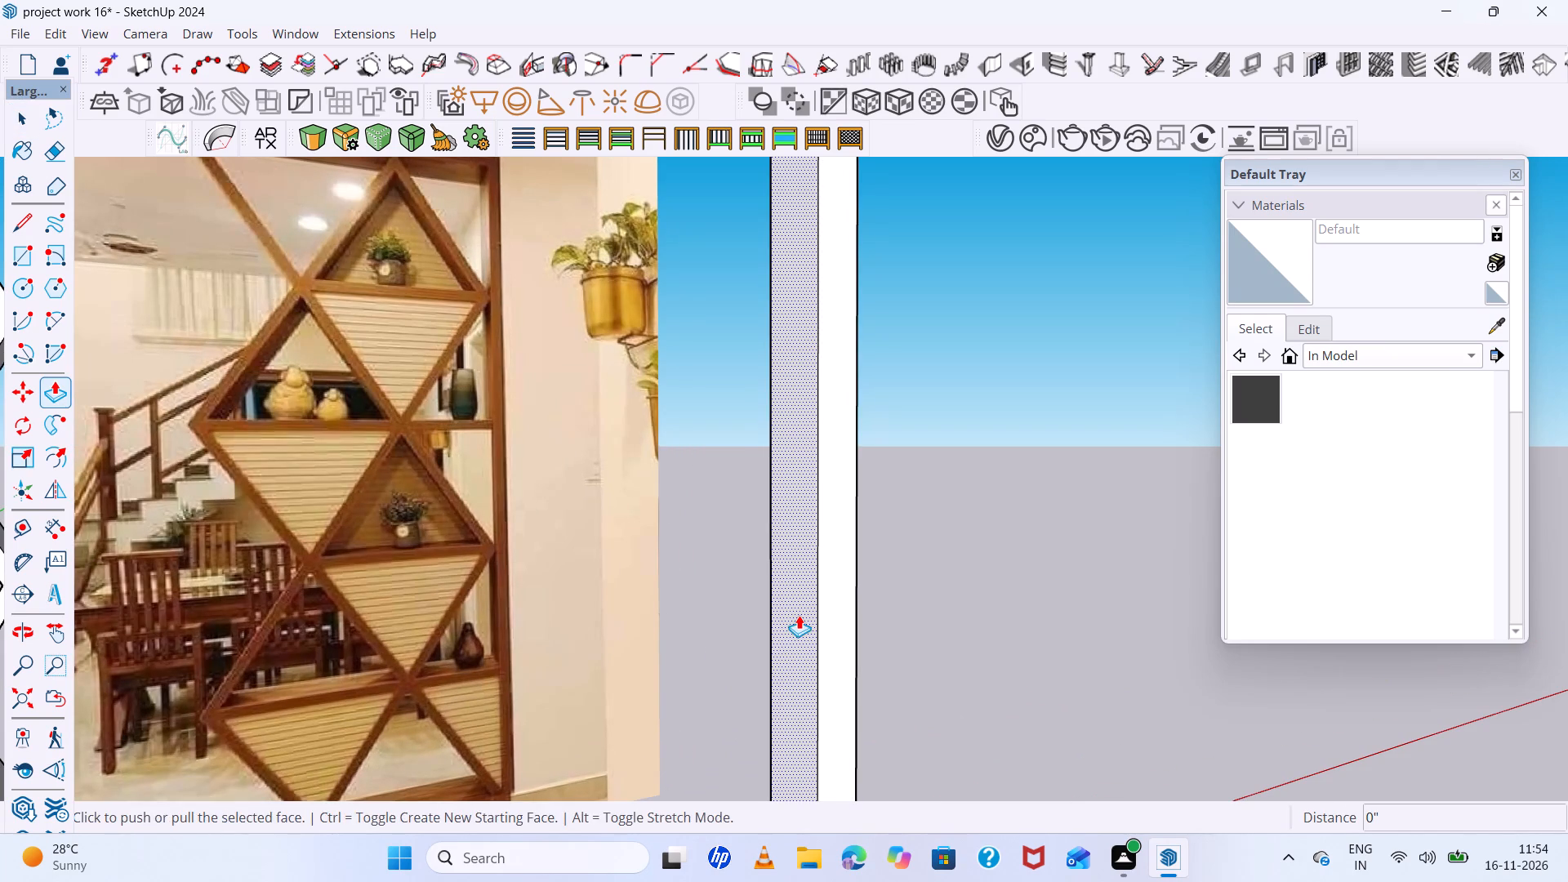
click(799, 615)
scroll(765, 621, down, 13)
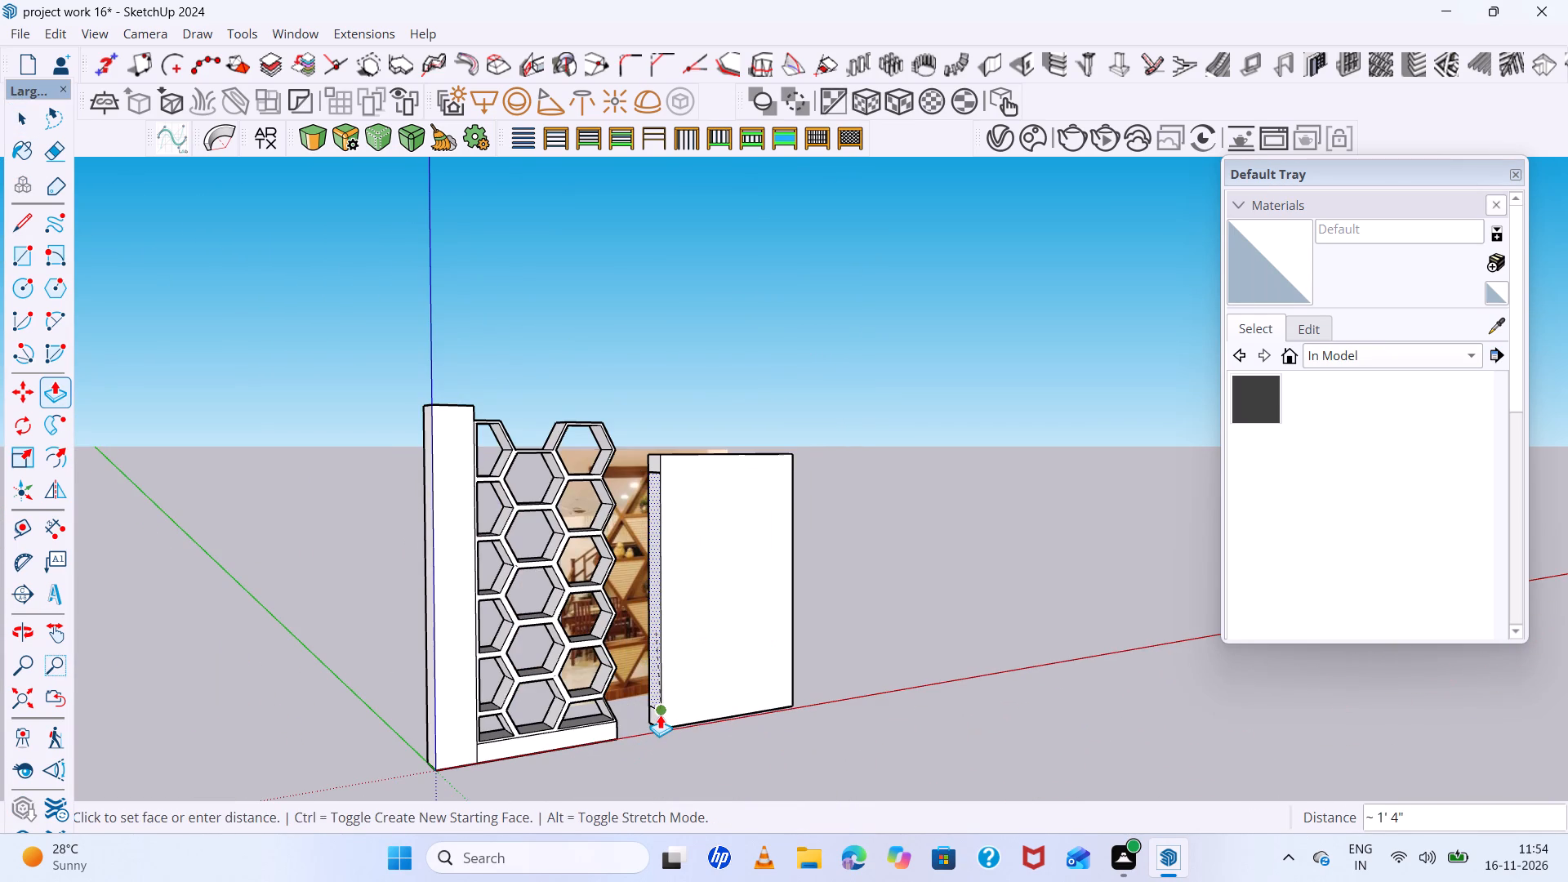
click(660, 715)
scroll(682, 728, down, 5)
middle_drag(686, 729, 786, 747)
scroll(646, 577, up, 12)
middle_drag(736, 584, 737, 583)
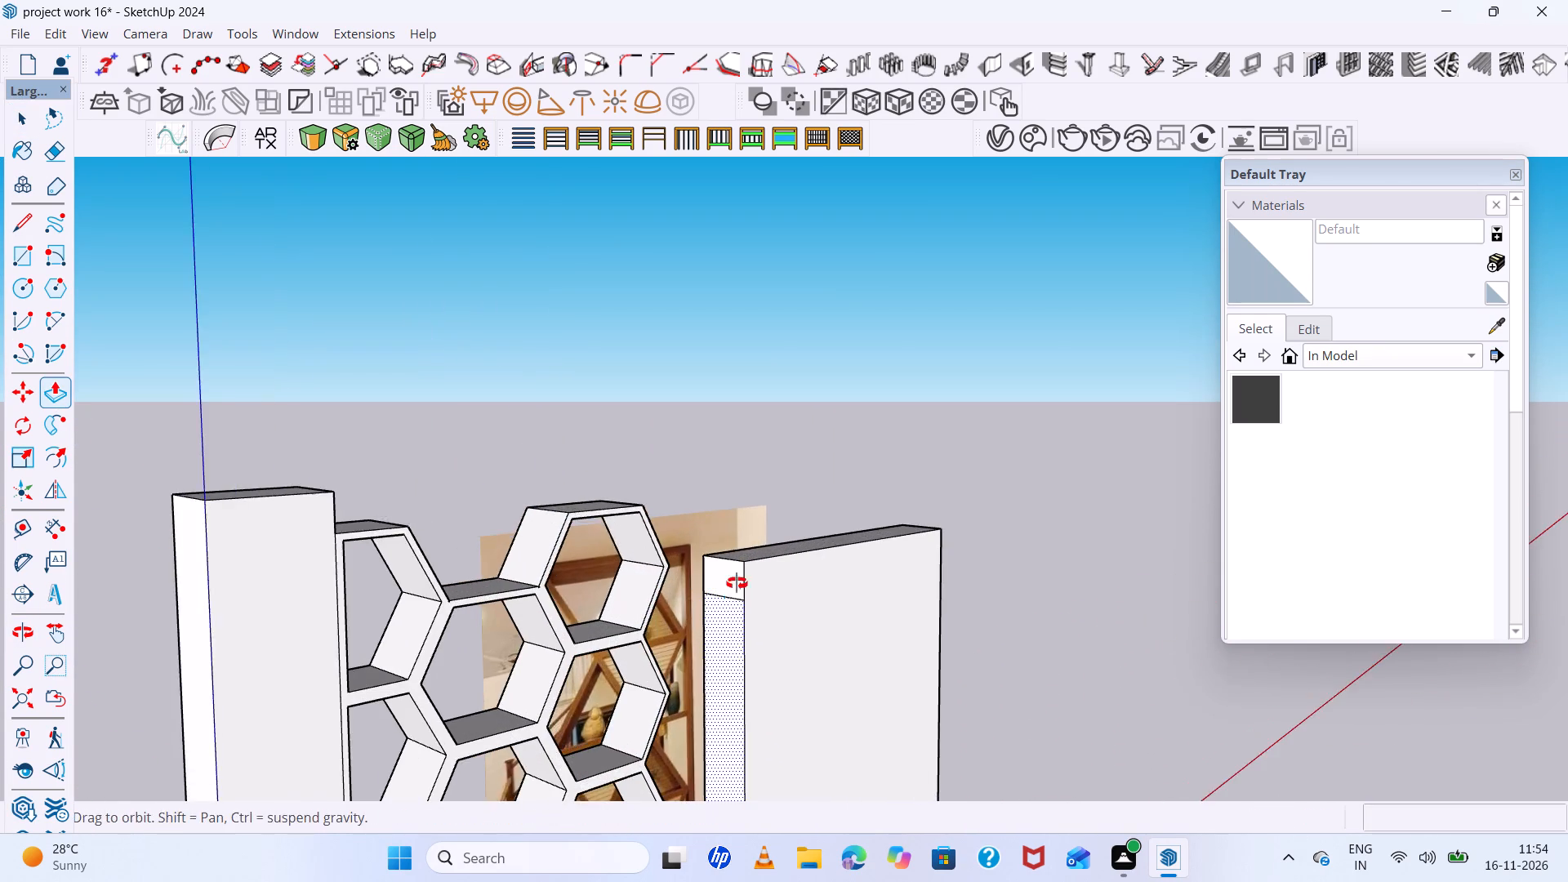
Erase the leftover seam edges on the solid panel's narrow side face toward the honeycomb unit.
middle_drag(737, 583, 743, 555)
key(space)
key(e)
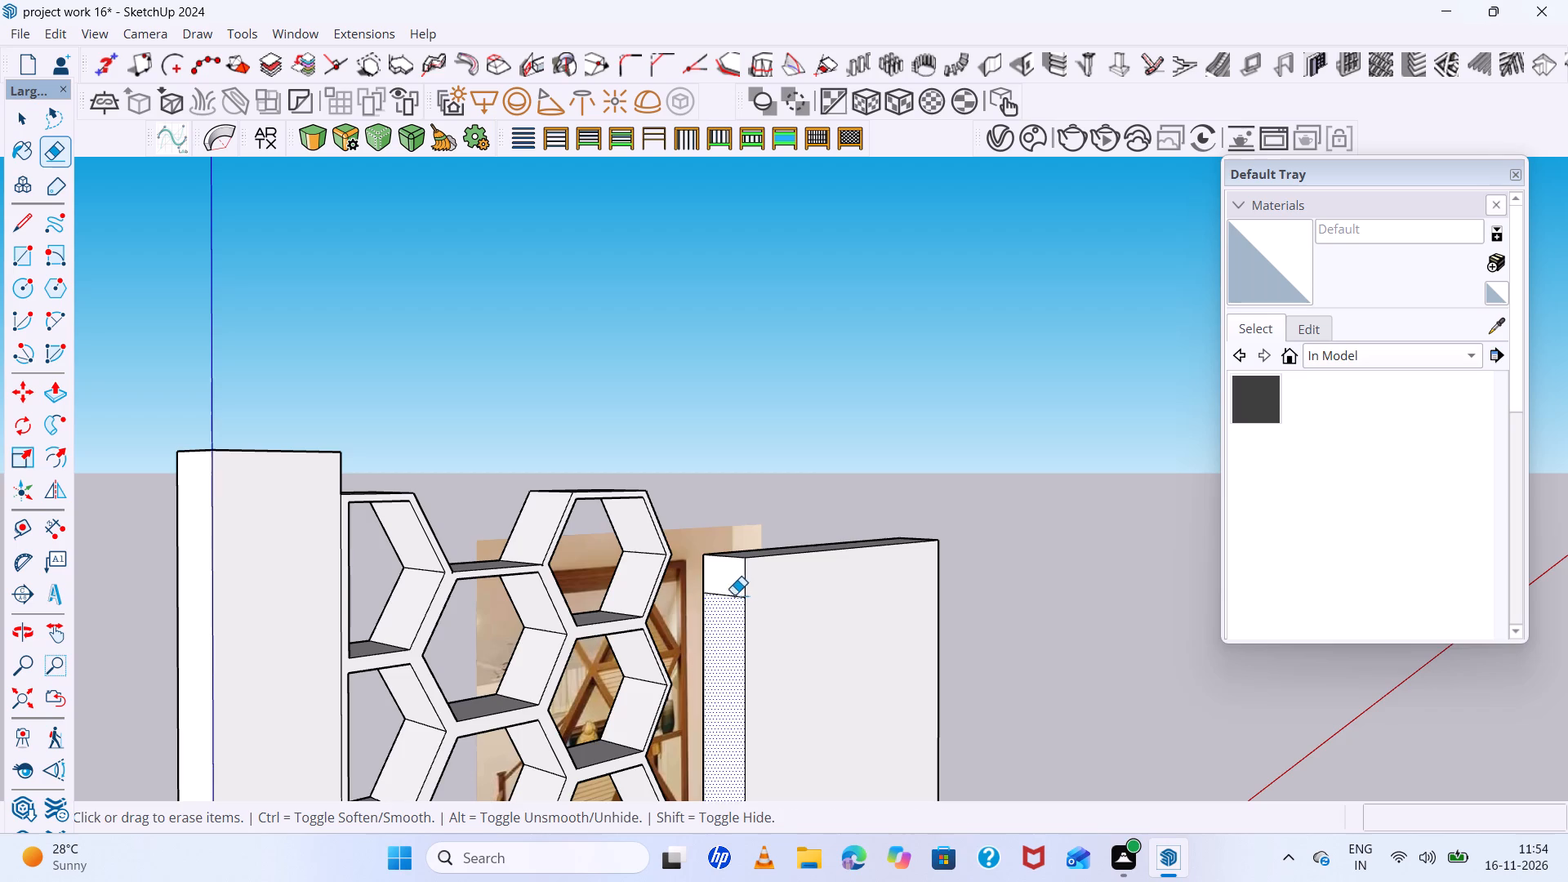
click(734, 595)
scroll(732, 599, down, 14)
scroll(724, 655, up, 11)
scroll(707, 691, down, 7)
scroll(710, 727, up, 6)
click(715, 746)
scroll(713, 751, down, 6)
middle_drag(803, 736, 661, 723)
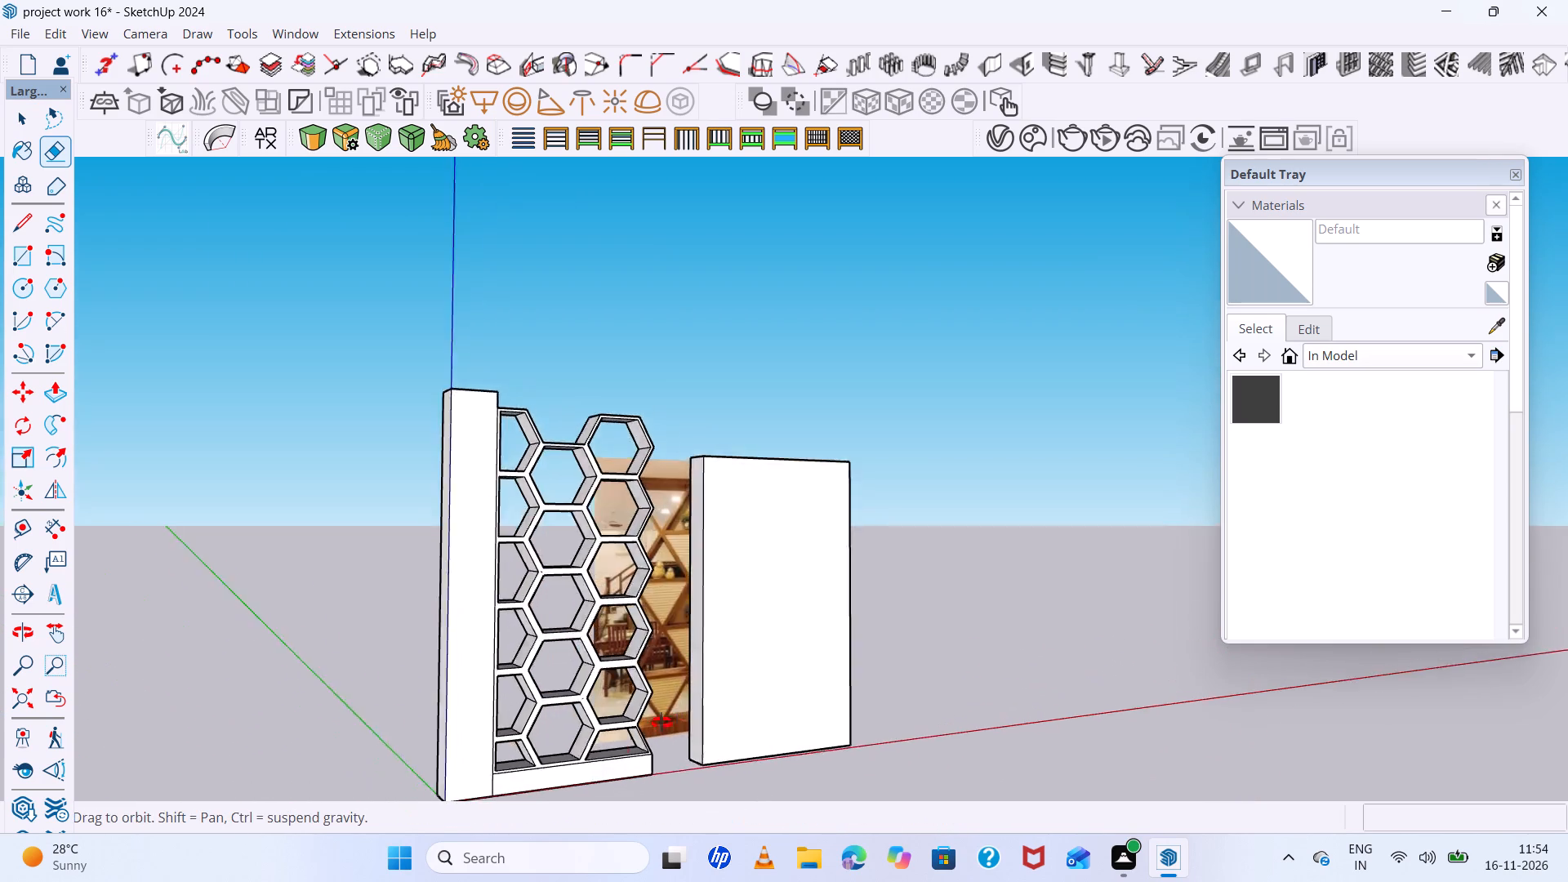
middle_drag(661, 723, 594, 766)
key(space)
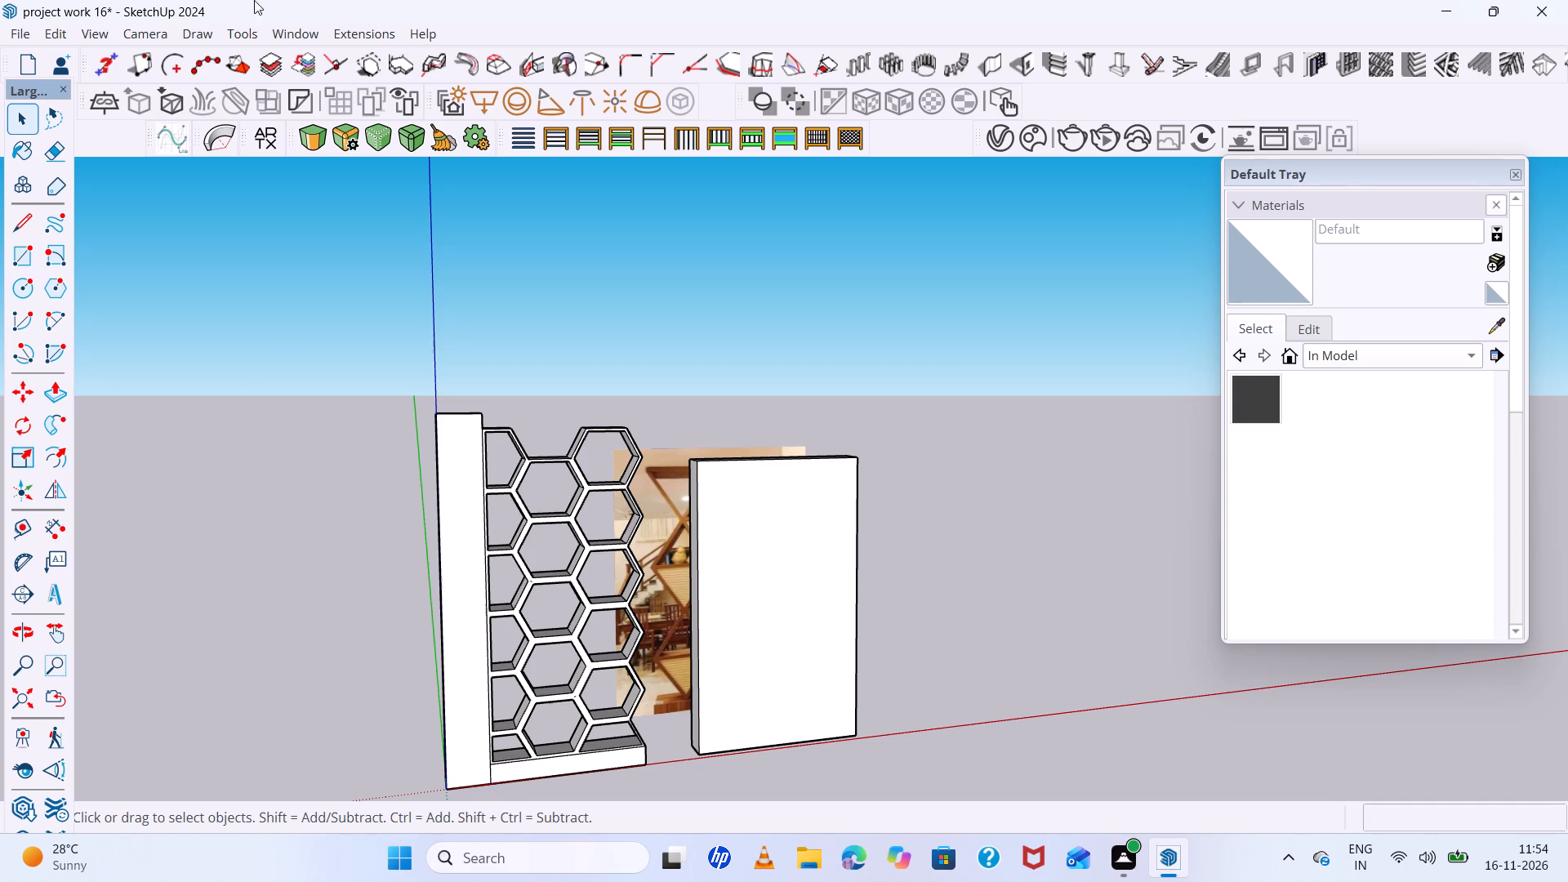
Examine the solid panel from several angles against the reference picture and the honeycomb unit.
scroll(0, 138, down, 5)
scroll(227, 141, down, 4)
scroll(453, 268, down, 5)
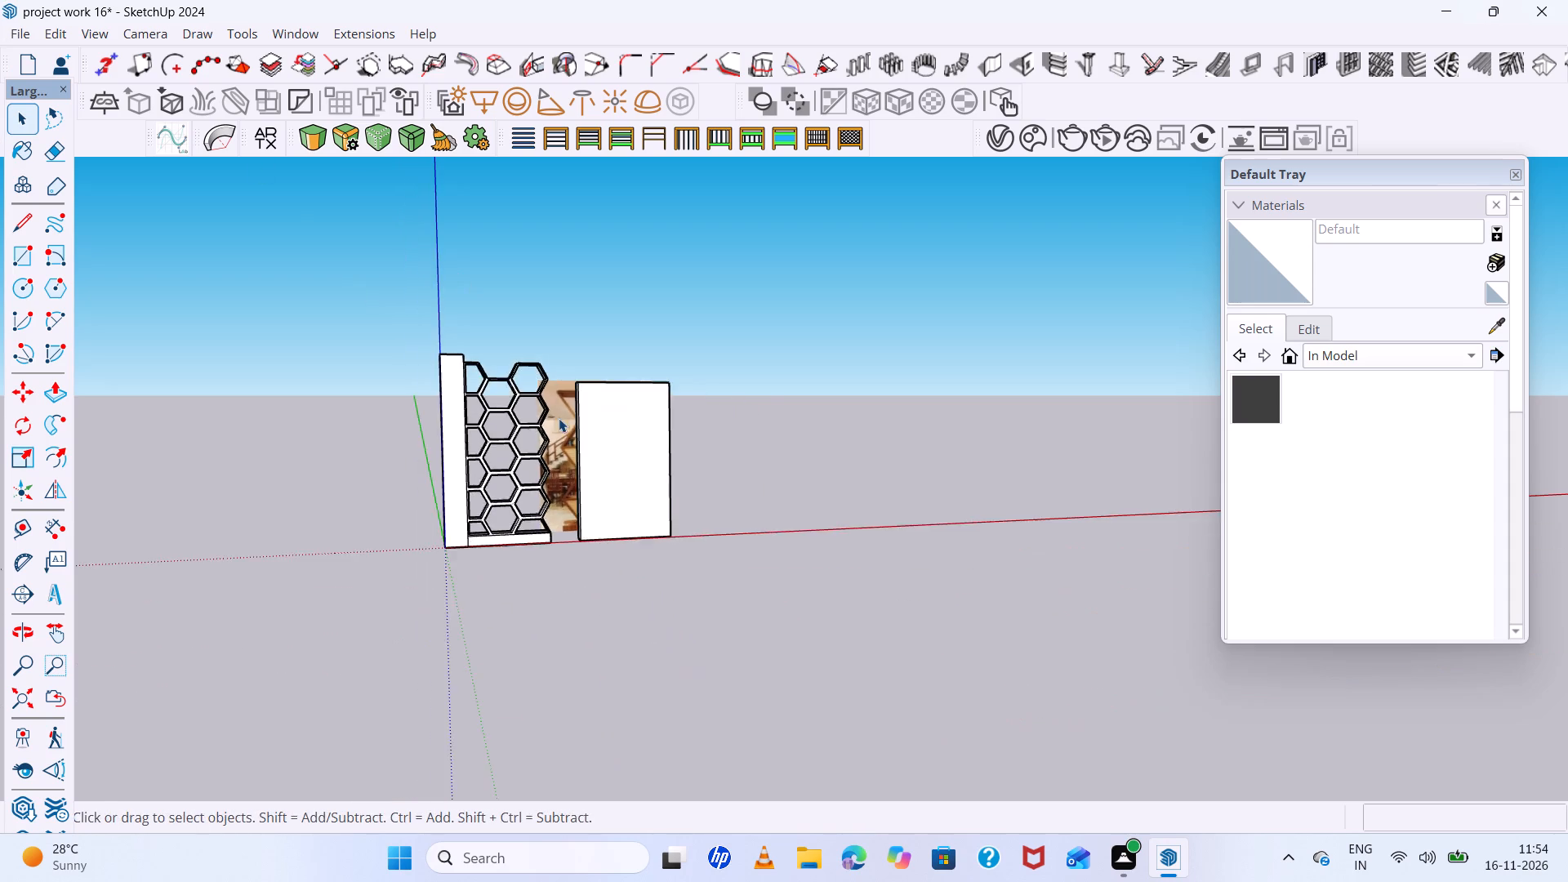
scroll(559, 418, up, 11)
middle_drag(581, 323, 558, 522)
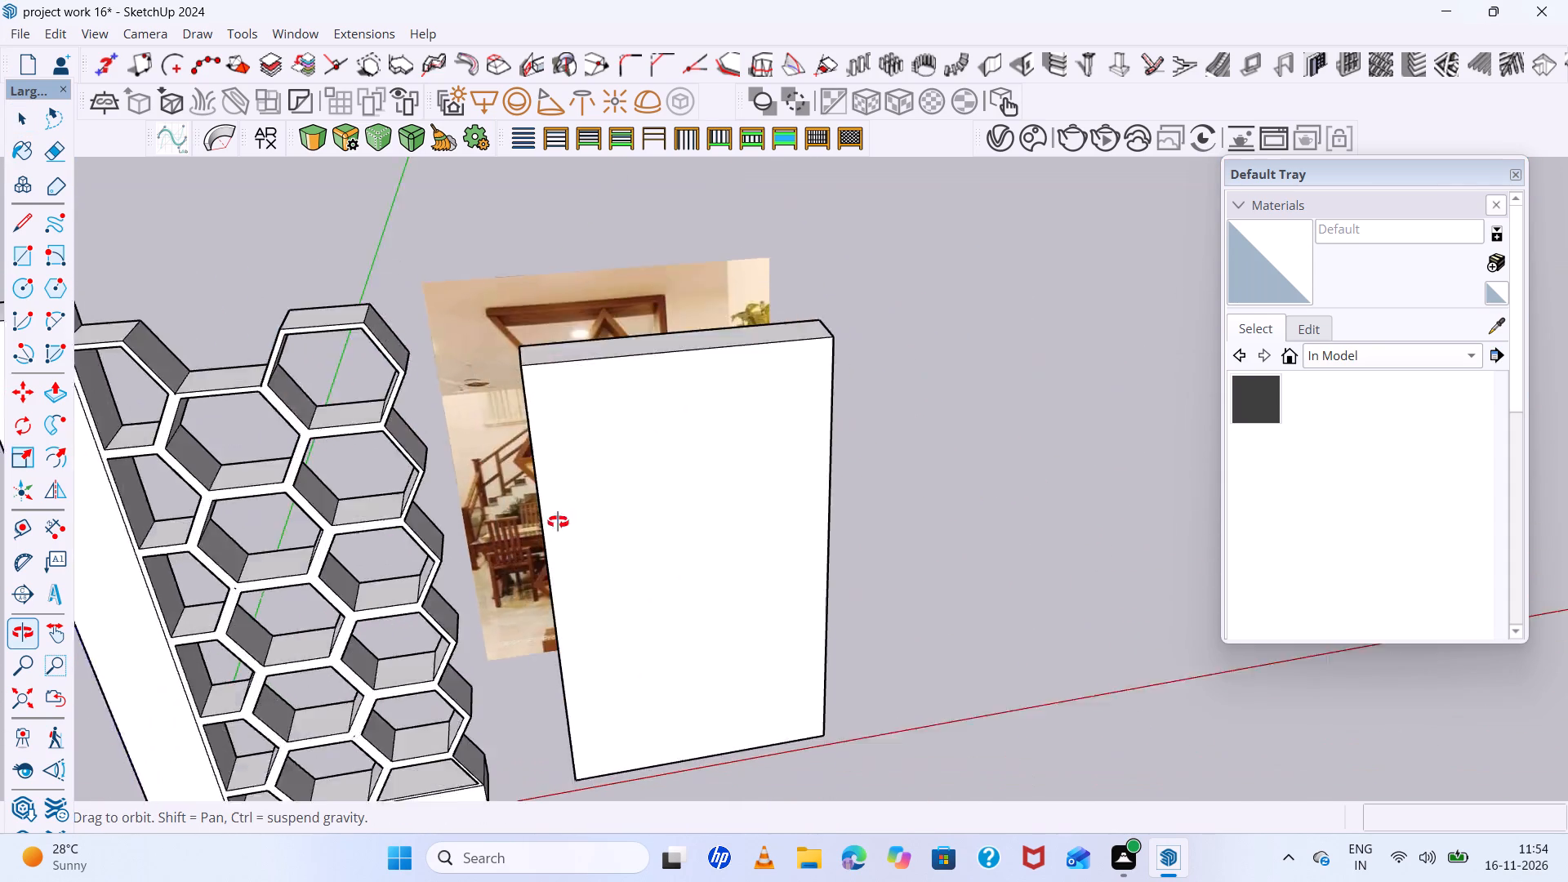
middle_drag(558, 522, 442, 389)
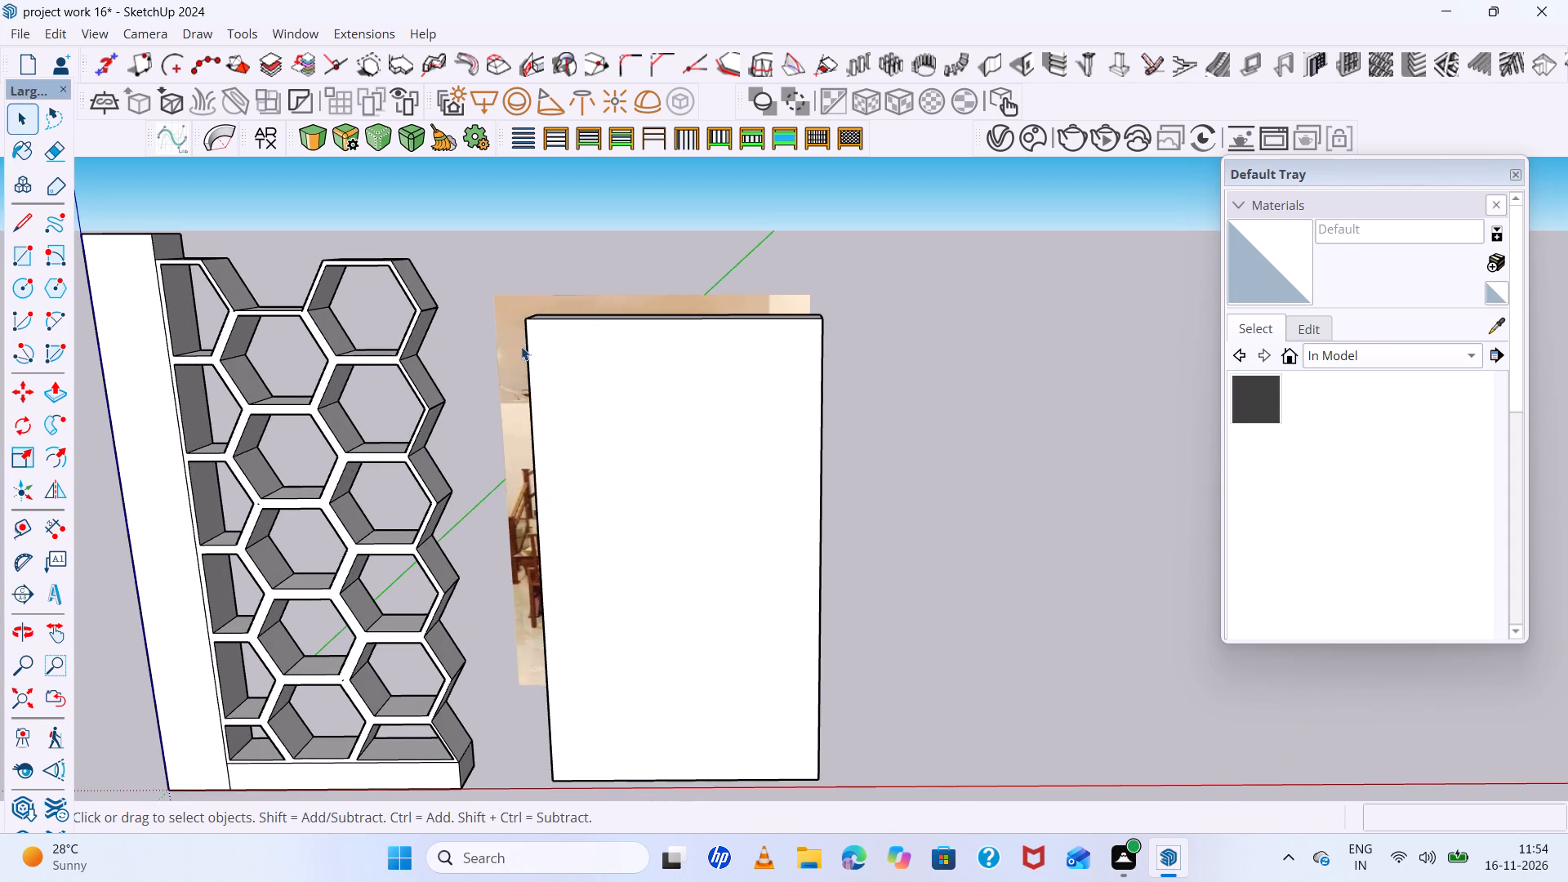
scroll(521, 346, down, 2)
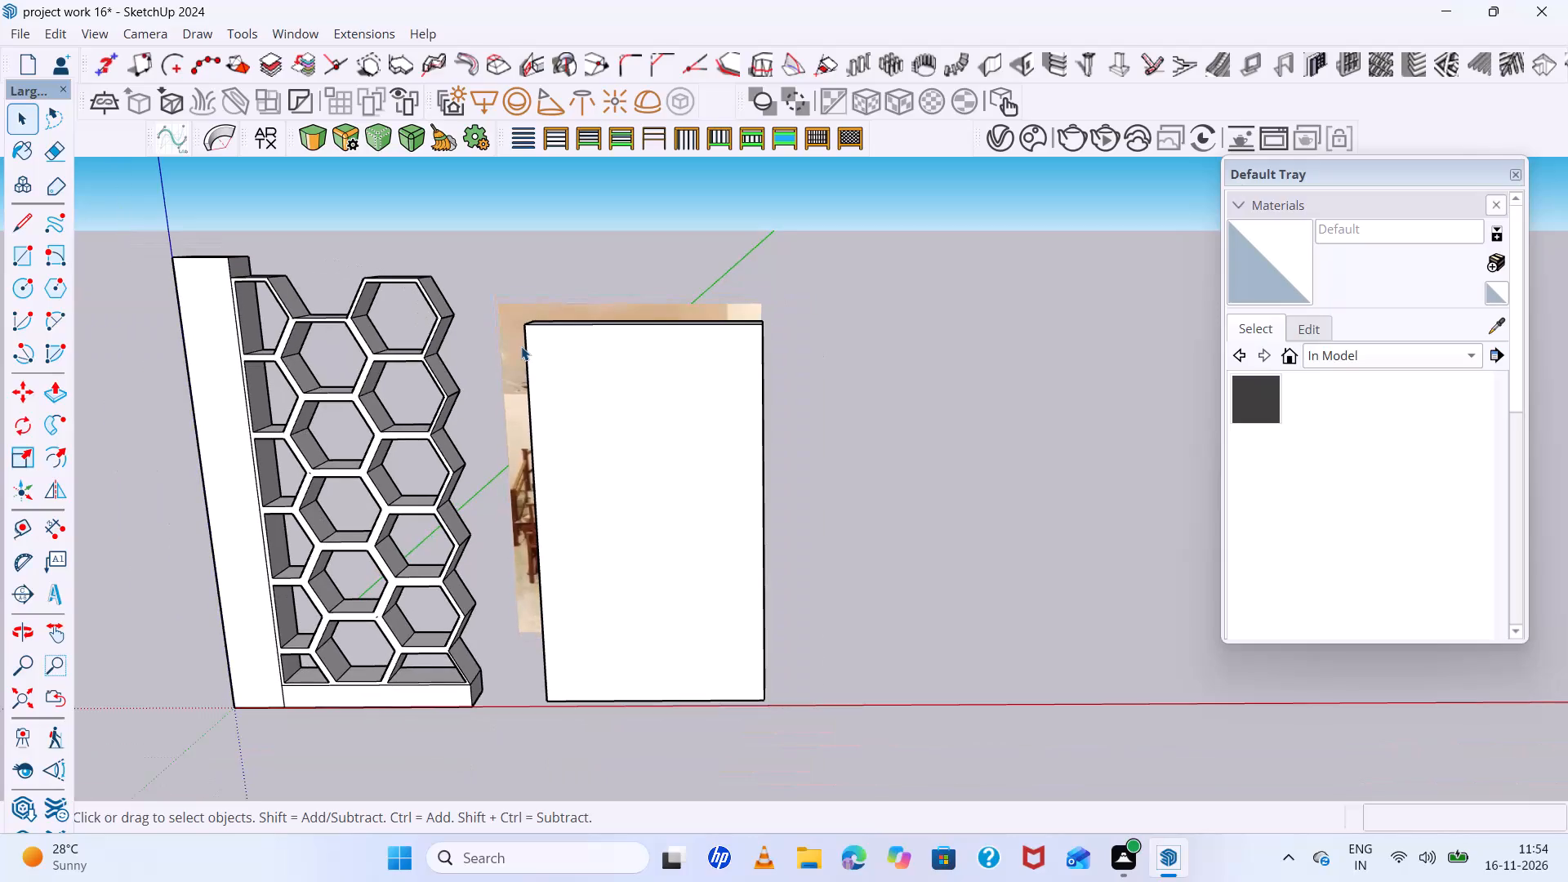
scroll(521, 351, up, 6)
scroll(519, 333, down, 5)
middle_drag(520, 336, 835, 372)
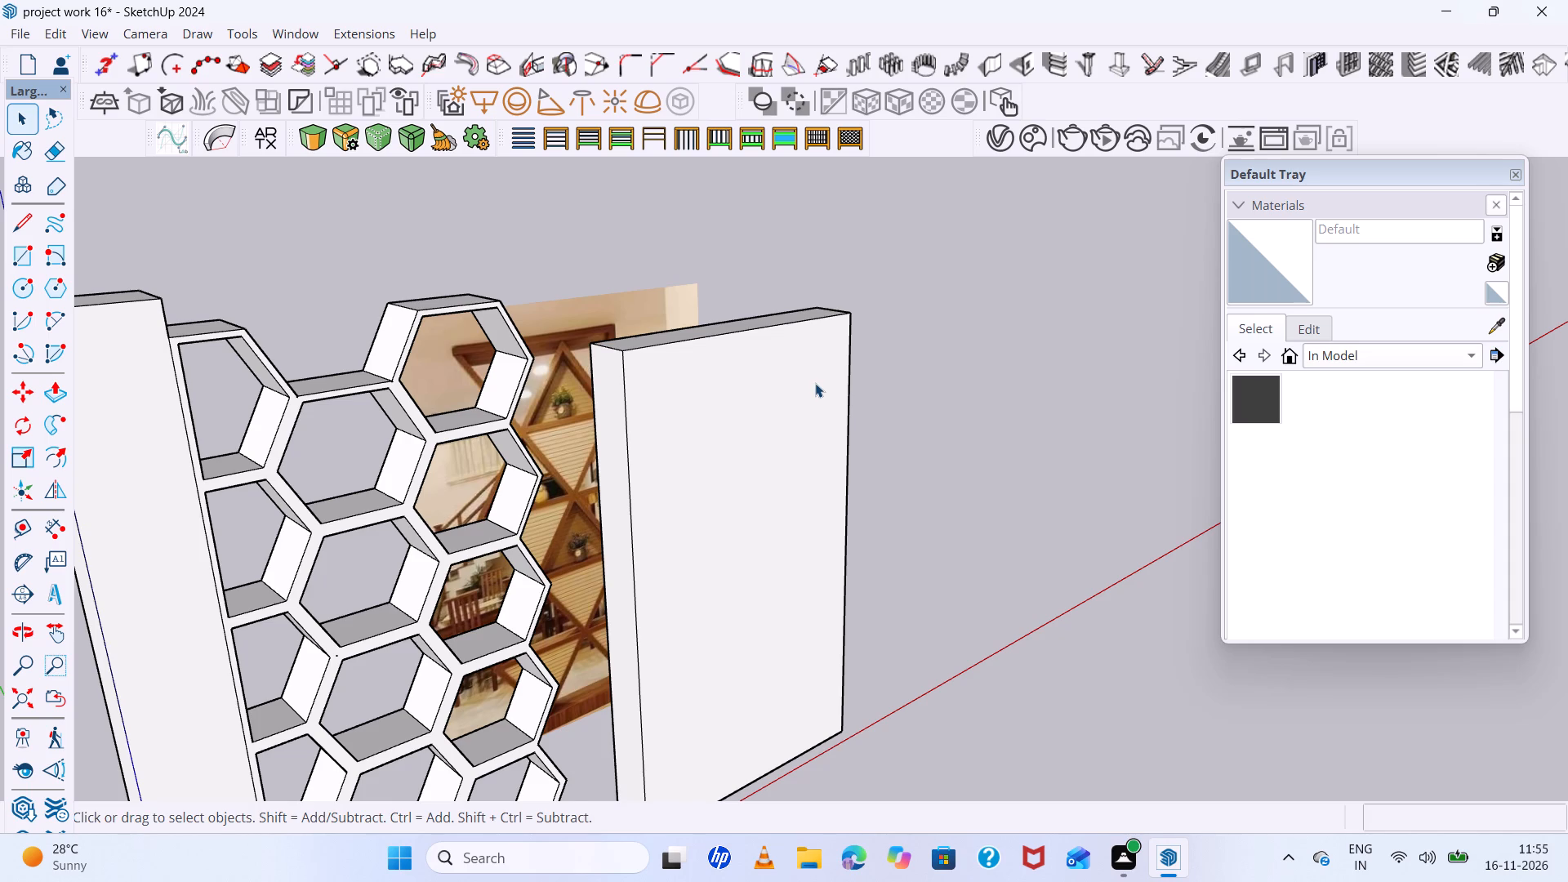
scroll(296, 193, down, 10)
middle_drag(702, 410, 581, 282)
scroll(588, 327, up, 7)
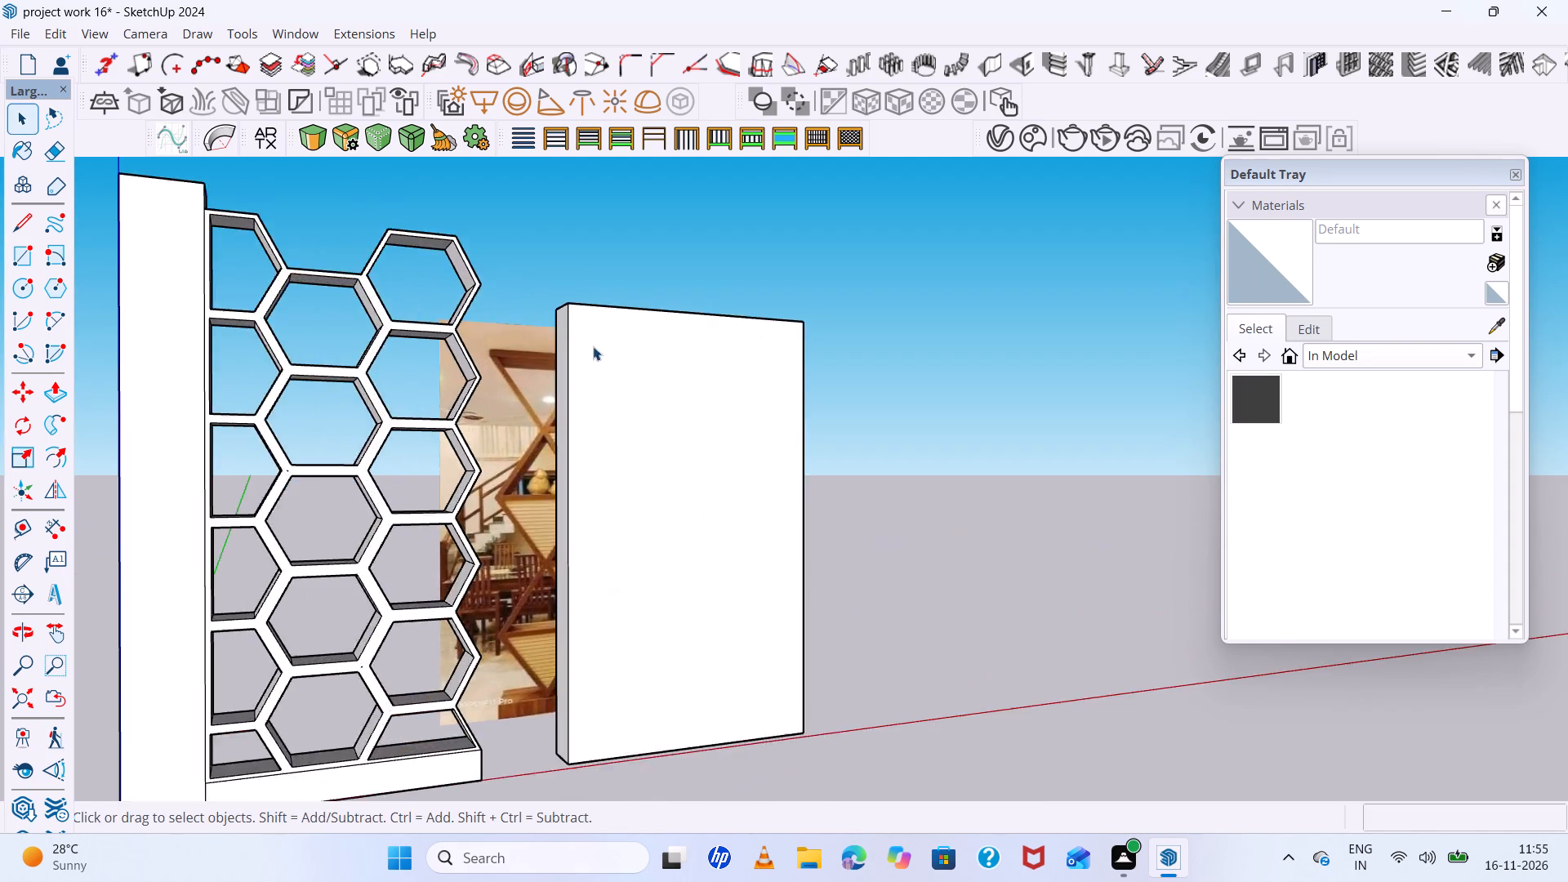
scroll(443, 217, down, 6)
scroll(568, 345, up, 6)
scroll(419, 256, down, 5)
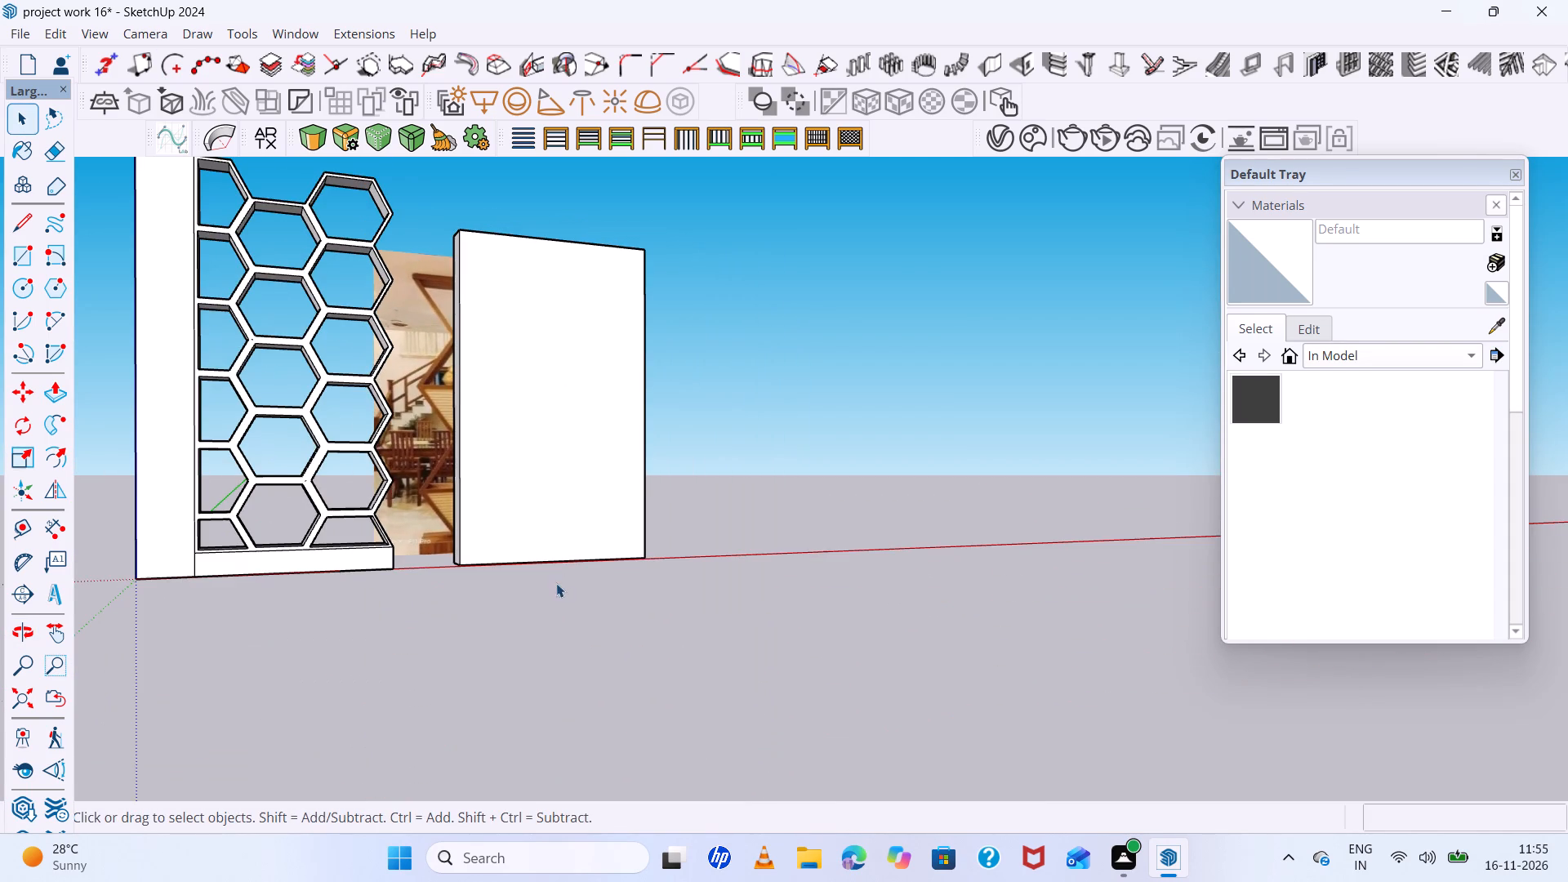
scroll(401, 222, down, 12)
middle_drag(546, 292, 613, 684)
scroll(311, 401, up, 6)
middle_drag(495, 468, 465, 363)
scroll(348, 279, down, 5)
middle_drag(421, 357, 379, 243)
scroll(393, 285, up, 10)
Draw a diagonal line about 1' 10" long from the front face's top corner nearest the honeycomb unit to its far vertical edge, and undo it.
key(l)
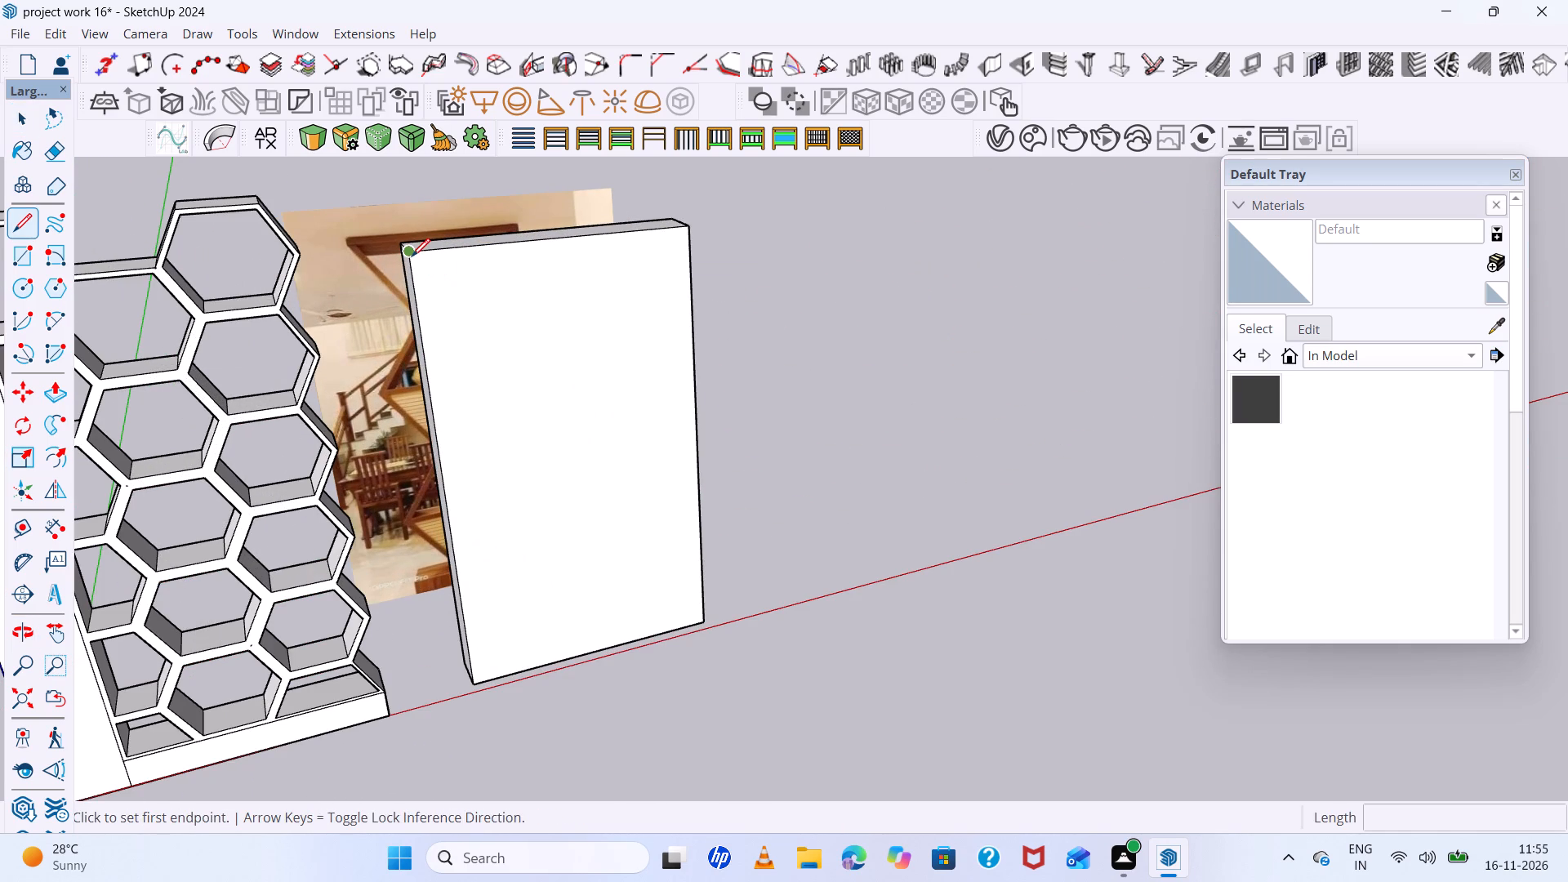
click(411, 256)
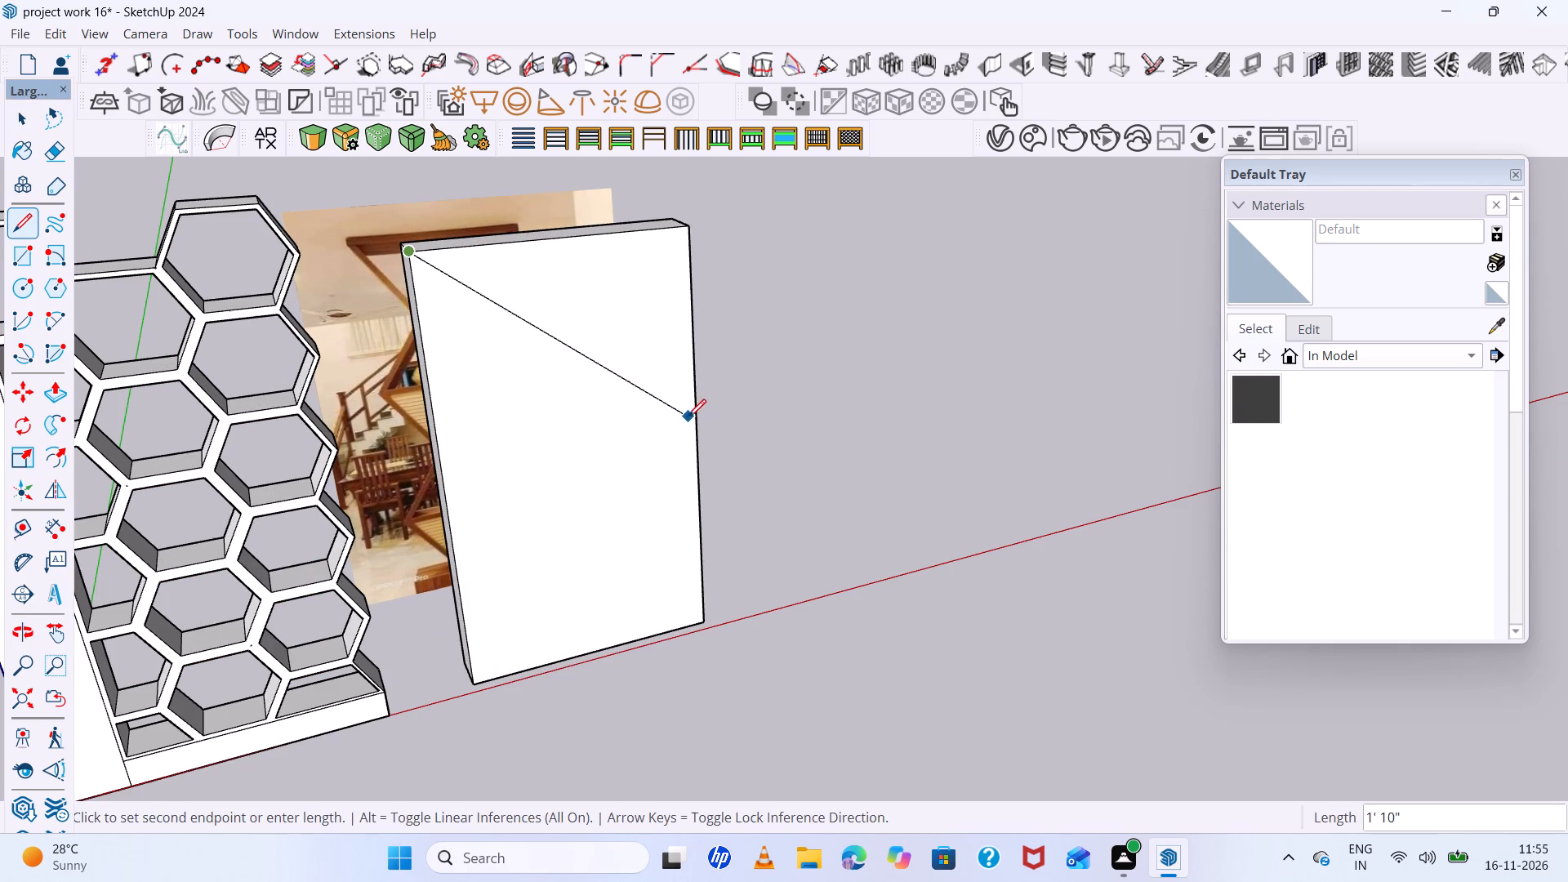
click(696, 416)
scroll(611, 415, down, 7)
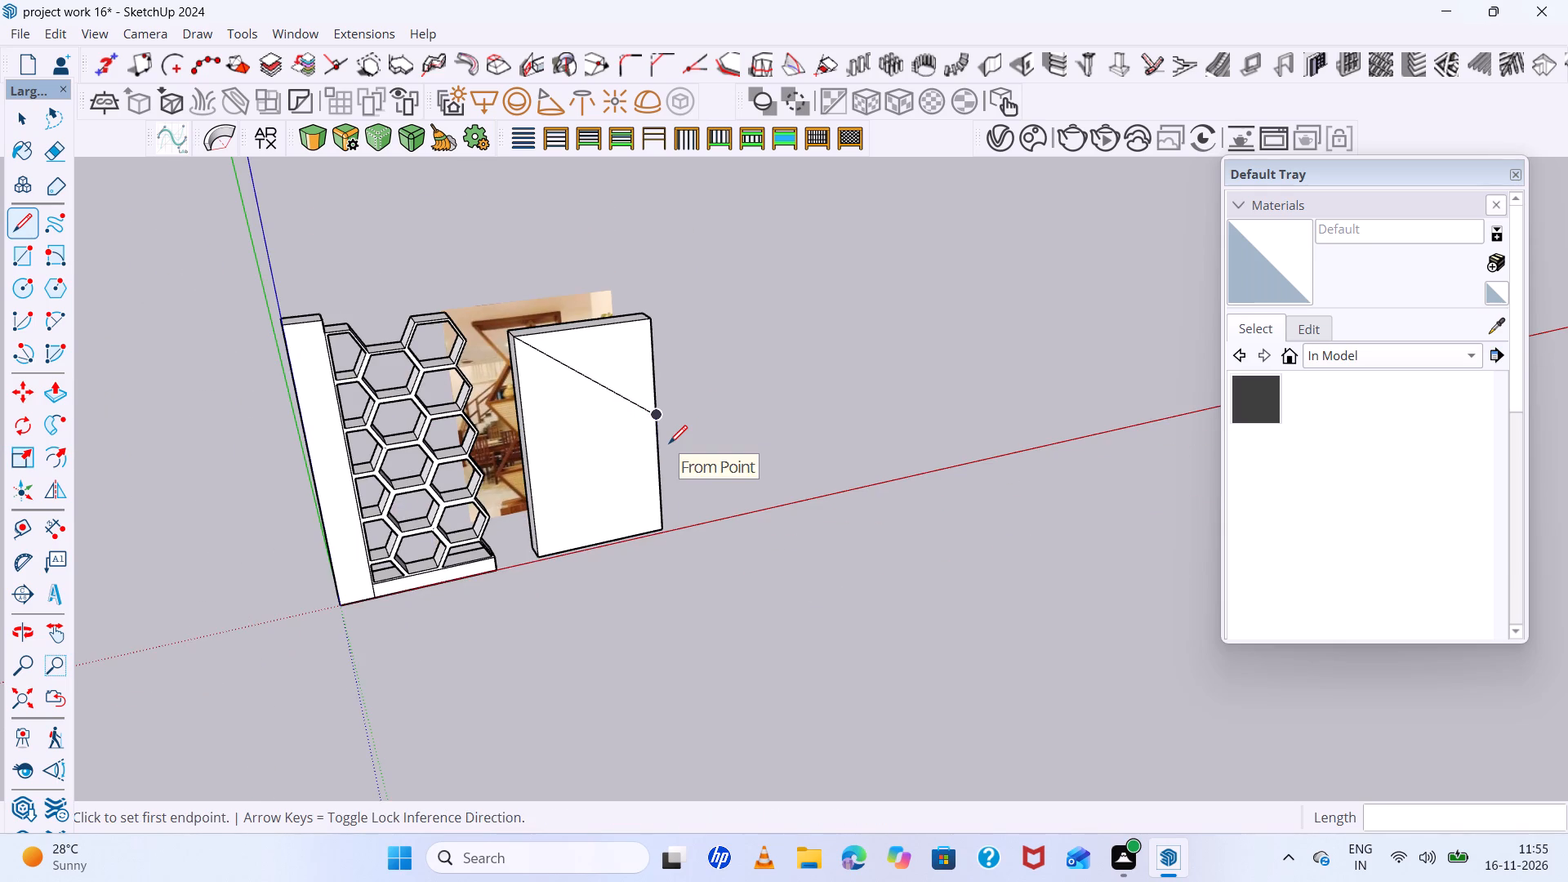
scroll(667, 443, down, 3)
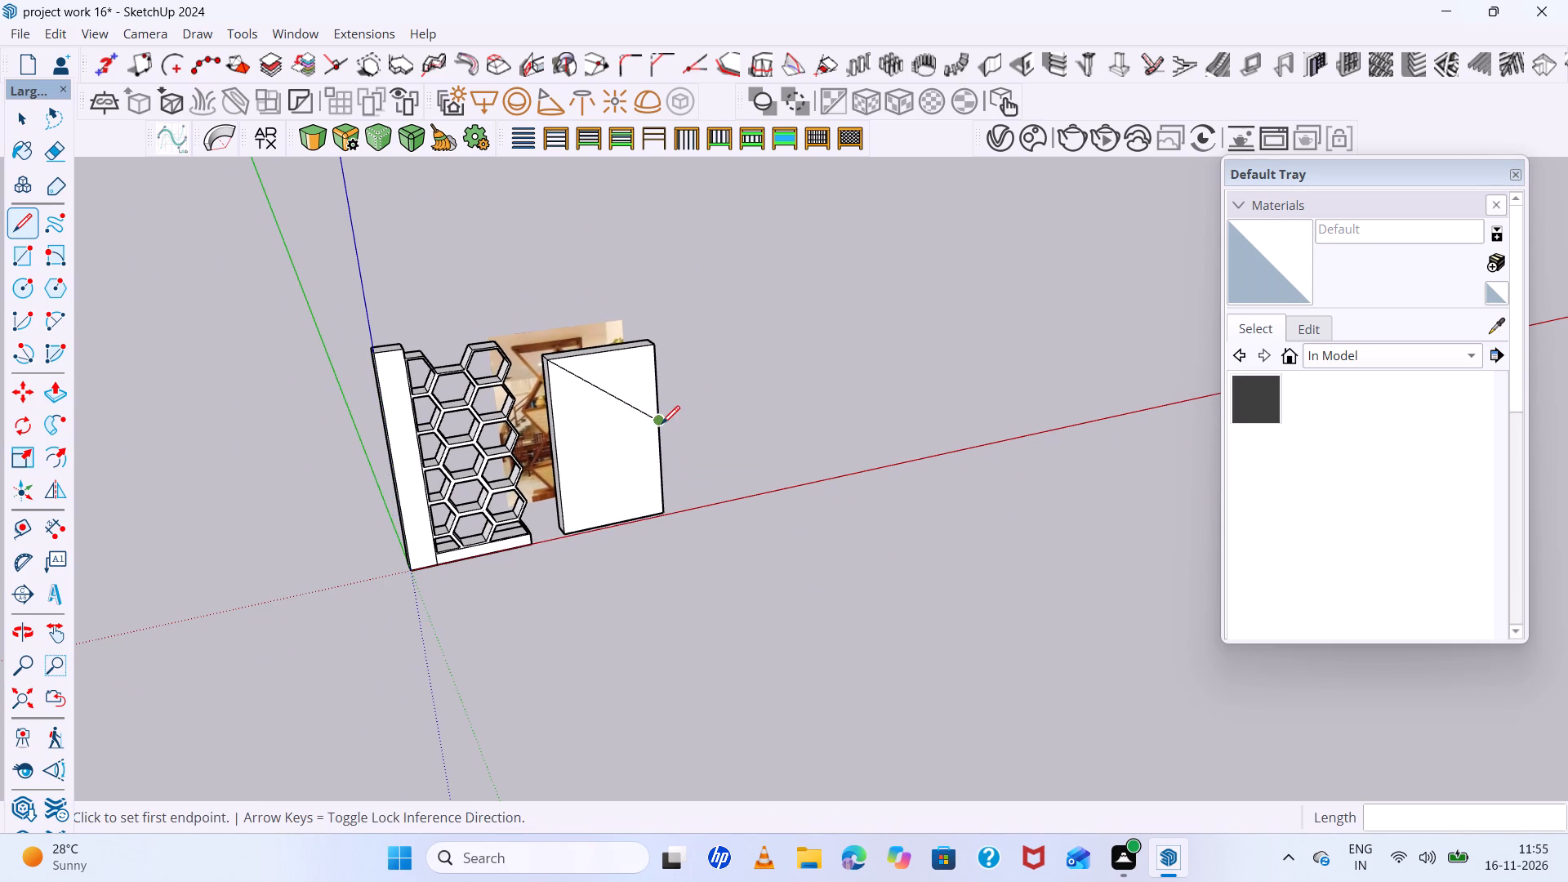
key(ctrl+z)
Examine the panel's front, side and top again in relation to the triangular pattern in the reference picture.
ctrl+scroll(661, 424, up, 4)
scroll(661, 423, down, 5)
middle_drag(661, 423, 505, 331)
scroll(590, 349, up, 6)
scroll(590, 349, down, 4)
middle_drag(596, 360, 654, 568)
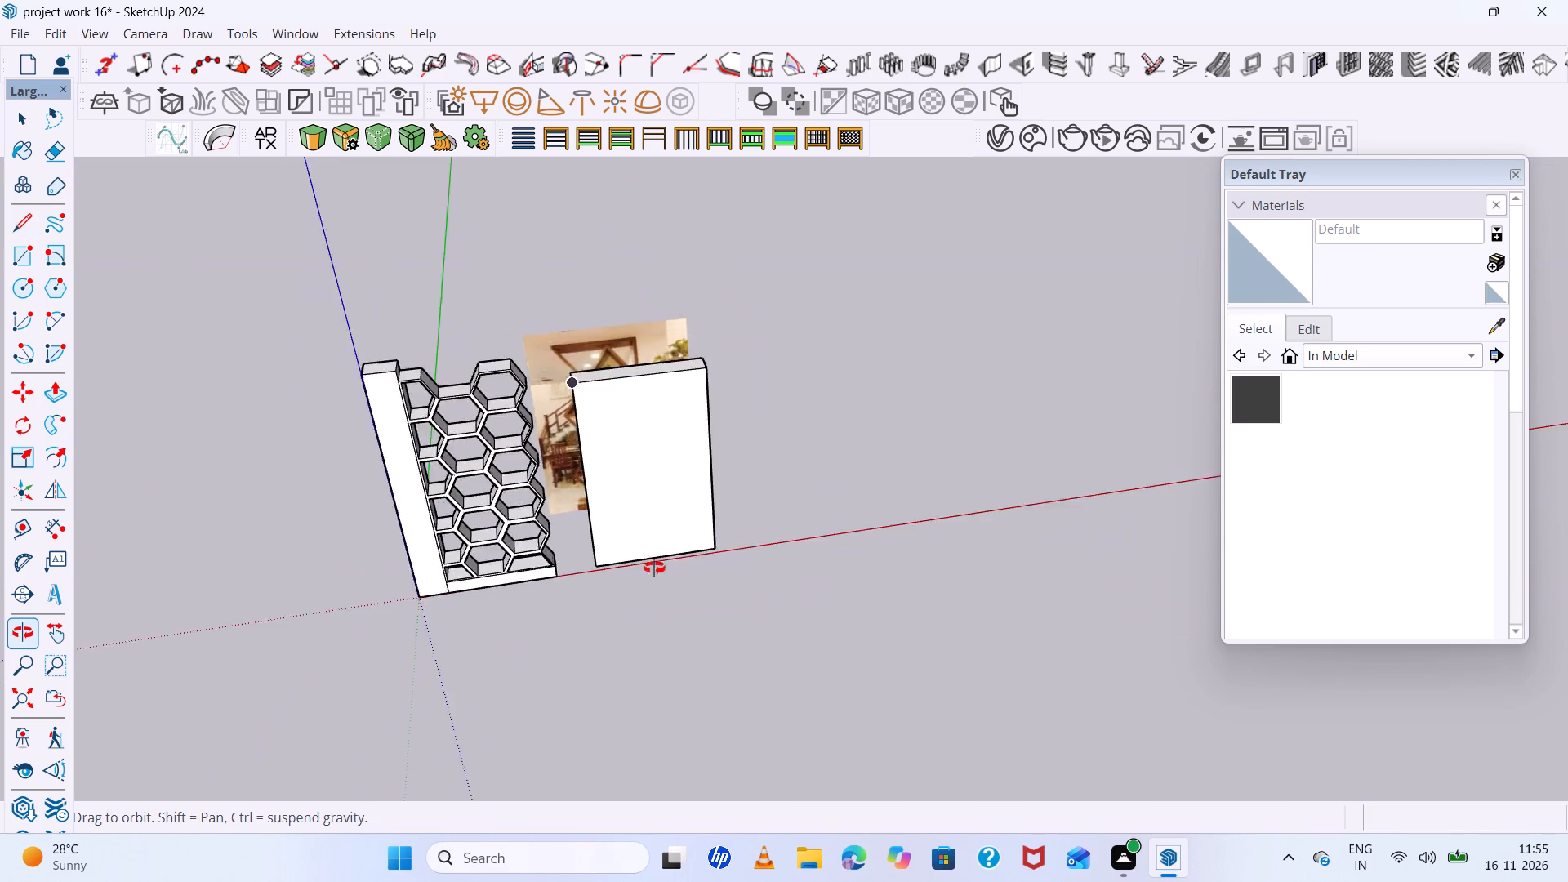
middle_drag(654, 568, 519, 679)
scroll(633, 338, up, 6)
middle_drag(689, 394, 675, 232)
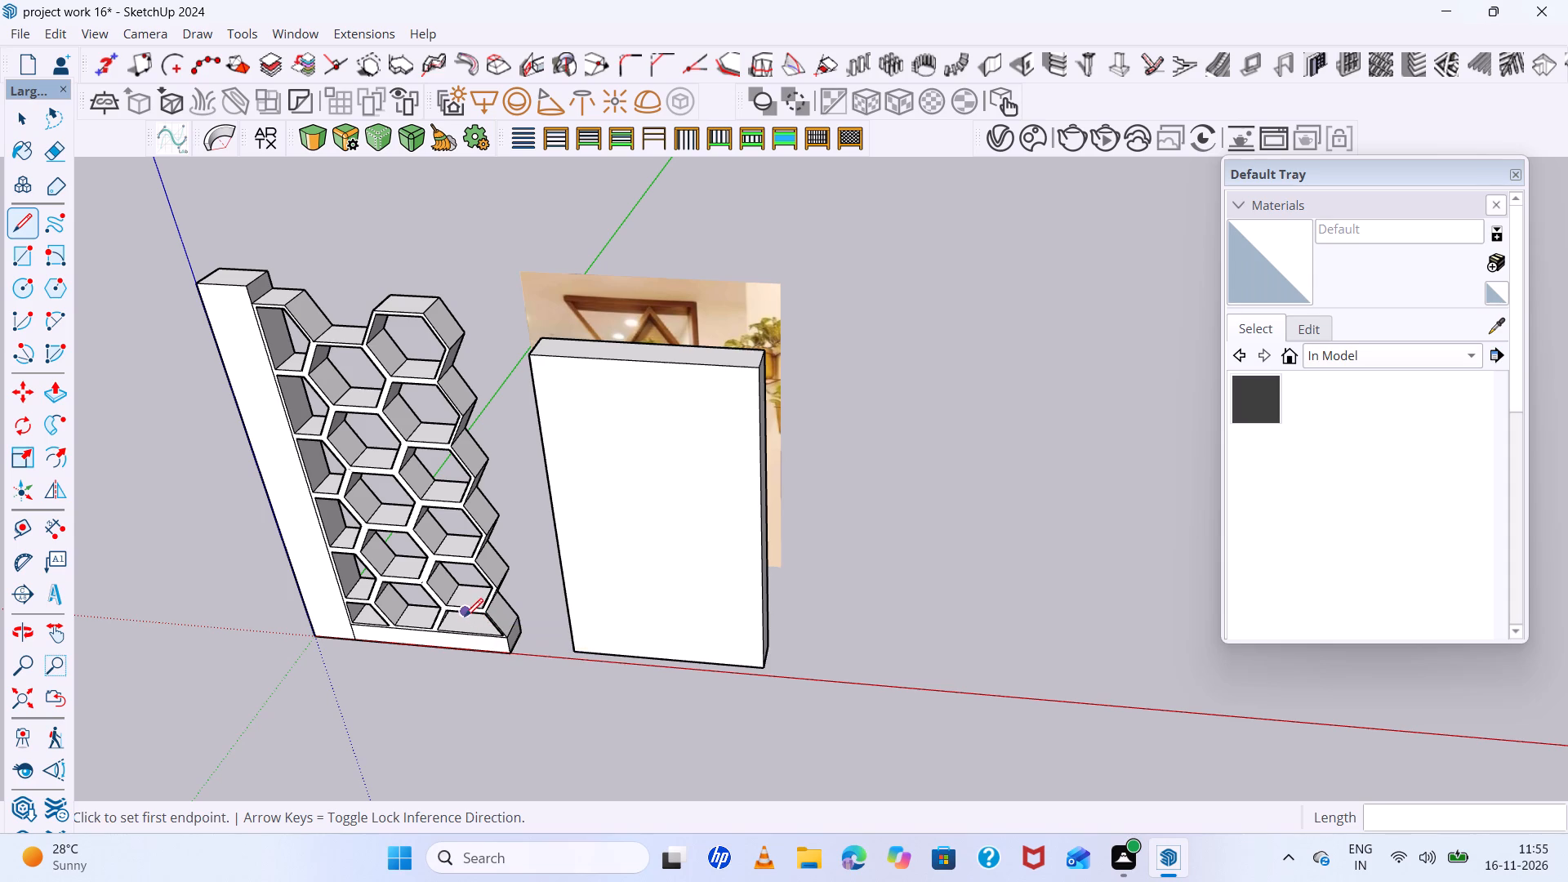
scroll(537, 624, down, 12)
middle_drag(592, 693, 675, 468)
scroll(430, 547, up, 7)
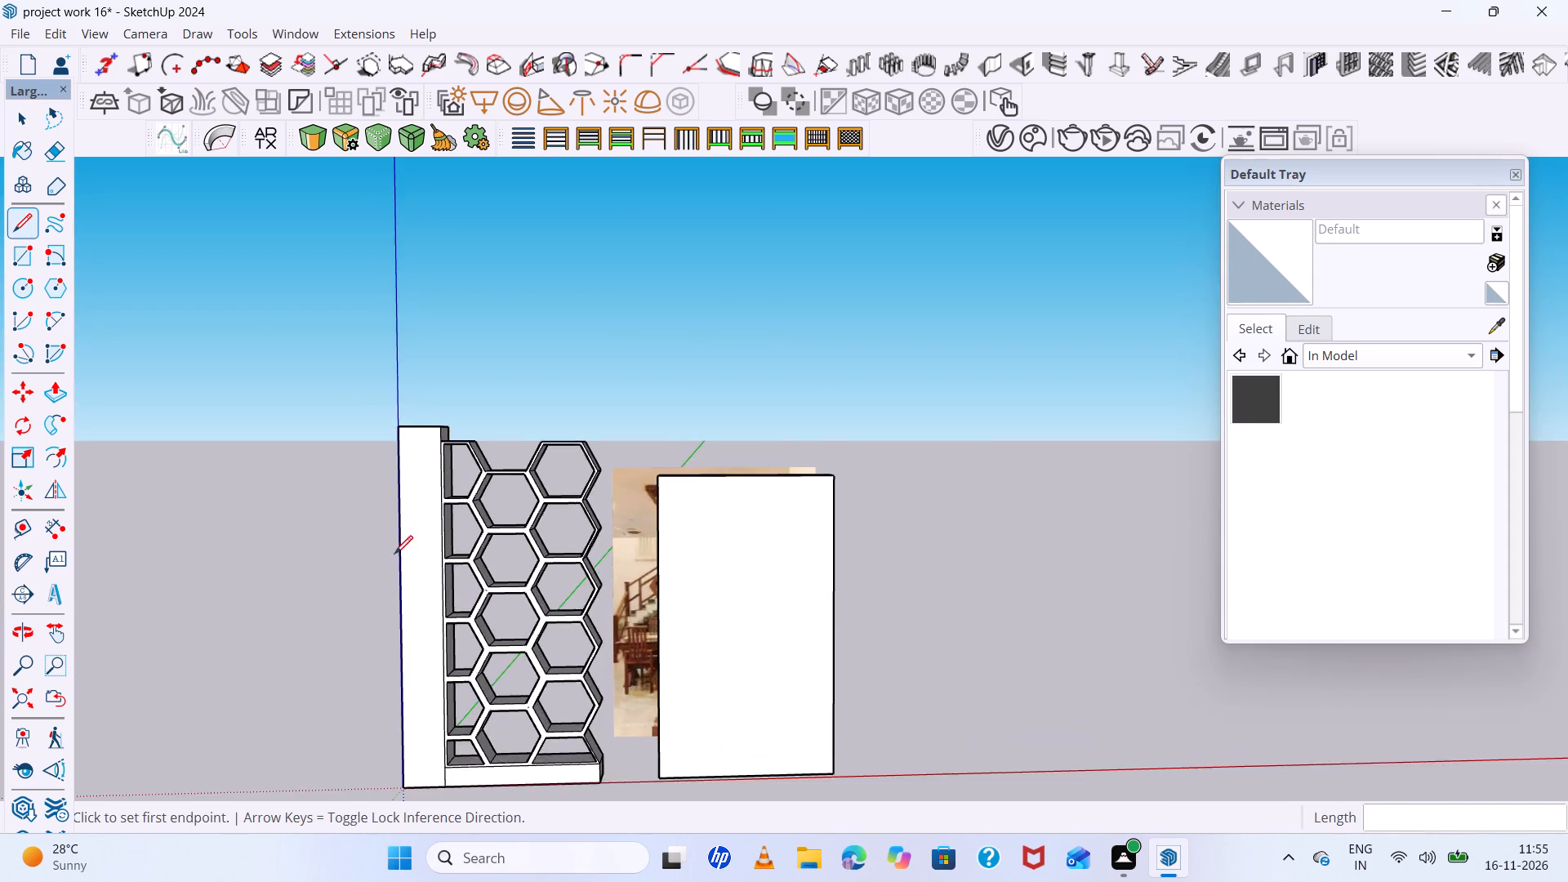
middle_drag(399, 557, 900, 468)
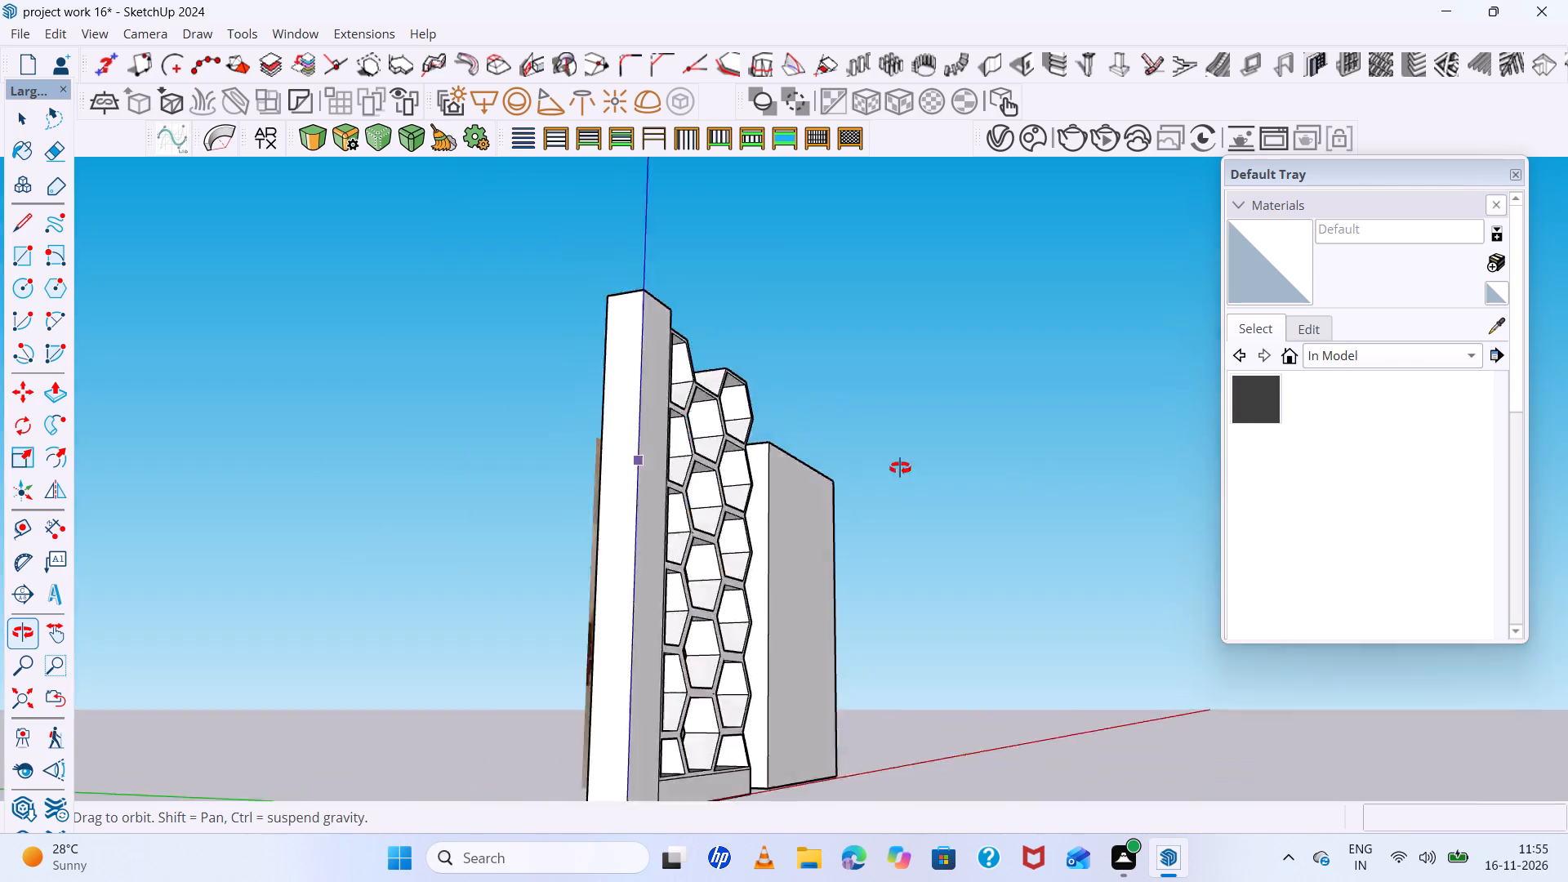
middle_drag(900, 468, 608, 733)
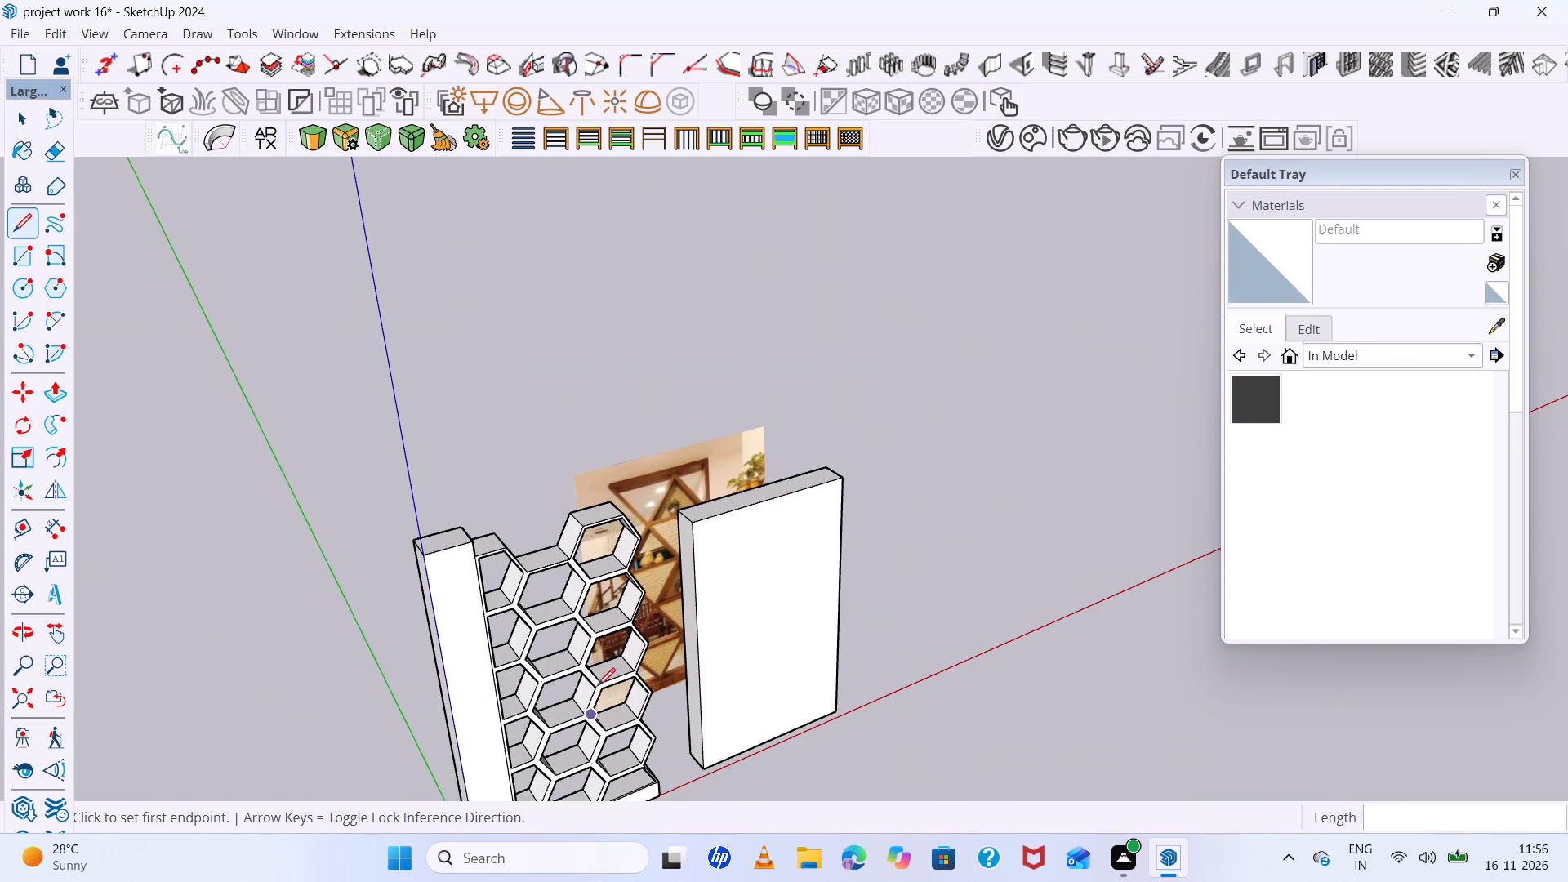
scroll(596, 683, down, 10)
middle_drag(656, 700, 609, 497)
scroll(663, 594, up, 11)
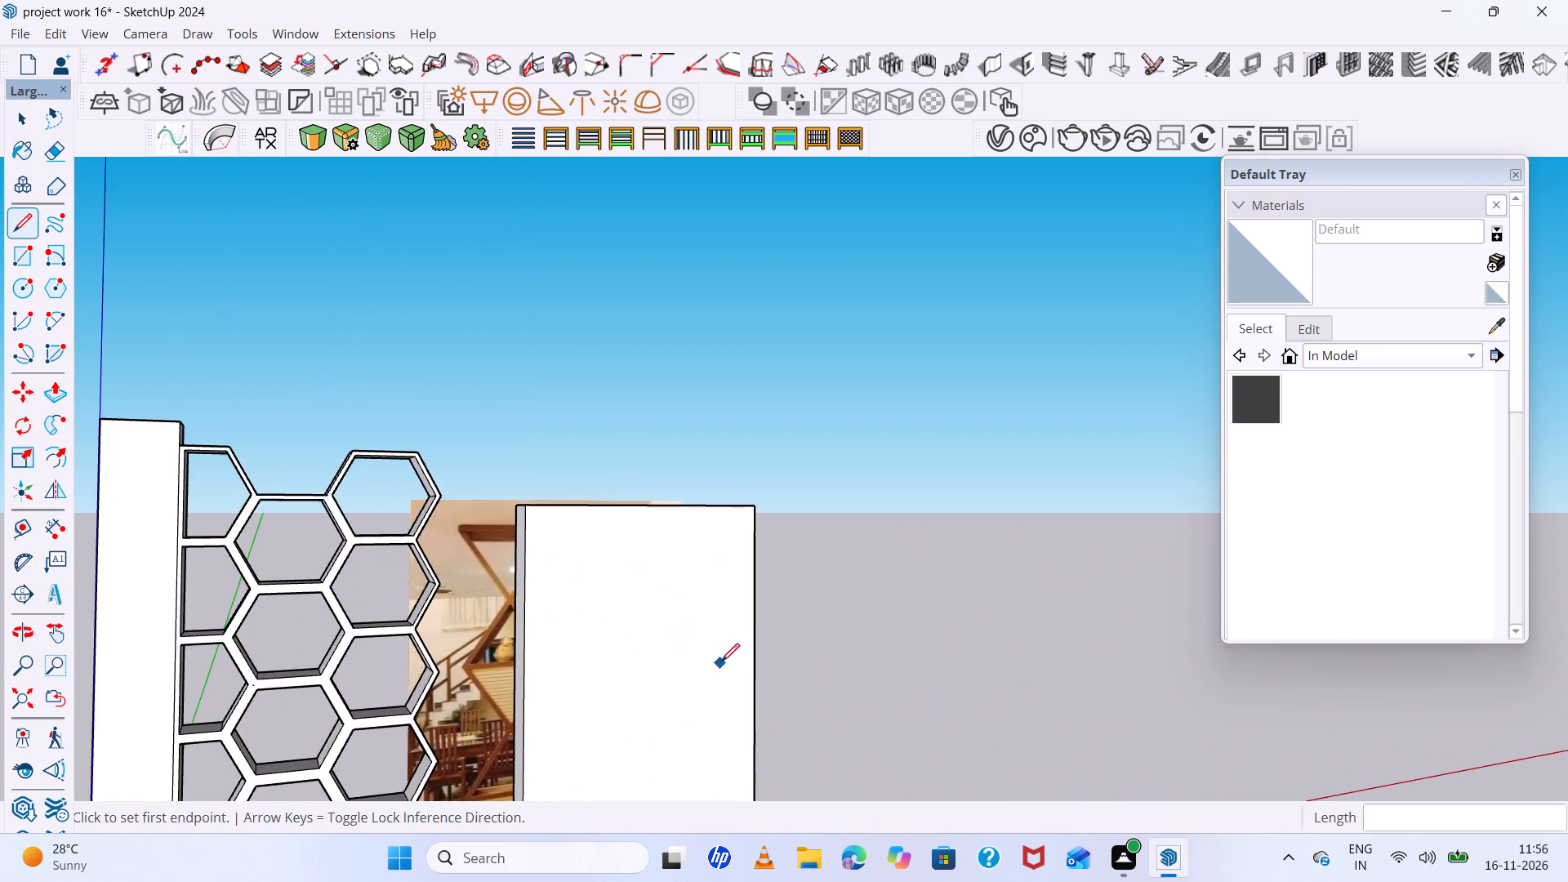
middle_drag(721, 661, 562, 654)
scroll(661, 563, up, 2)
scroll(663, 559, down, 5)
middle_drag(665, 569, 638, 795)
scroll(698, 555, up, 6)
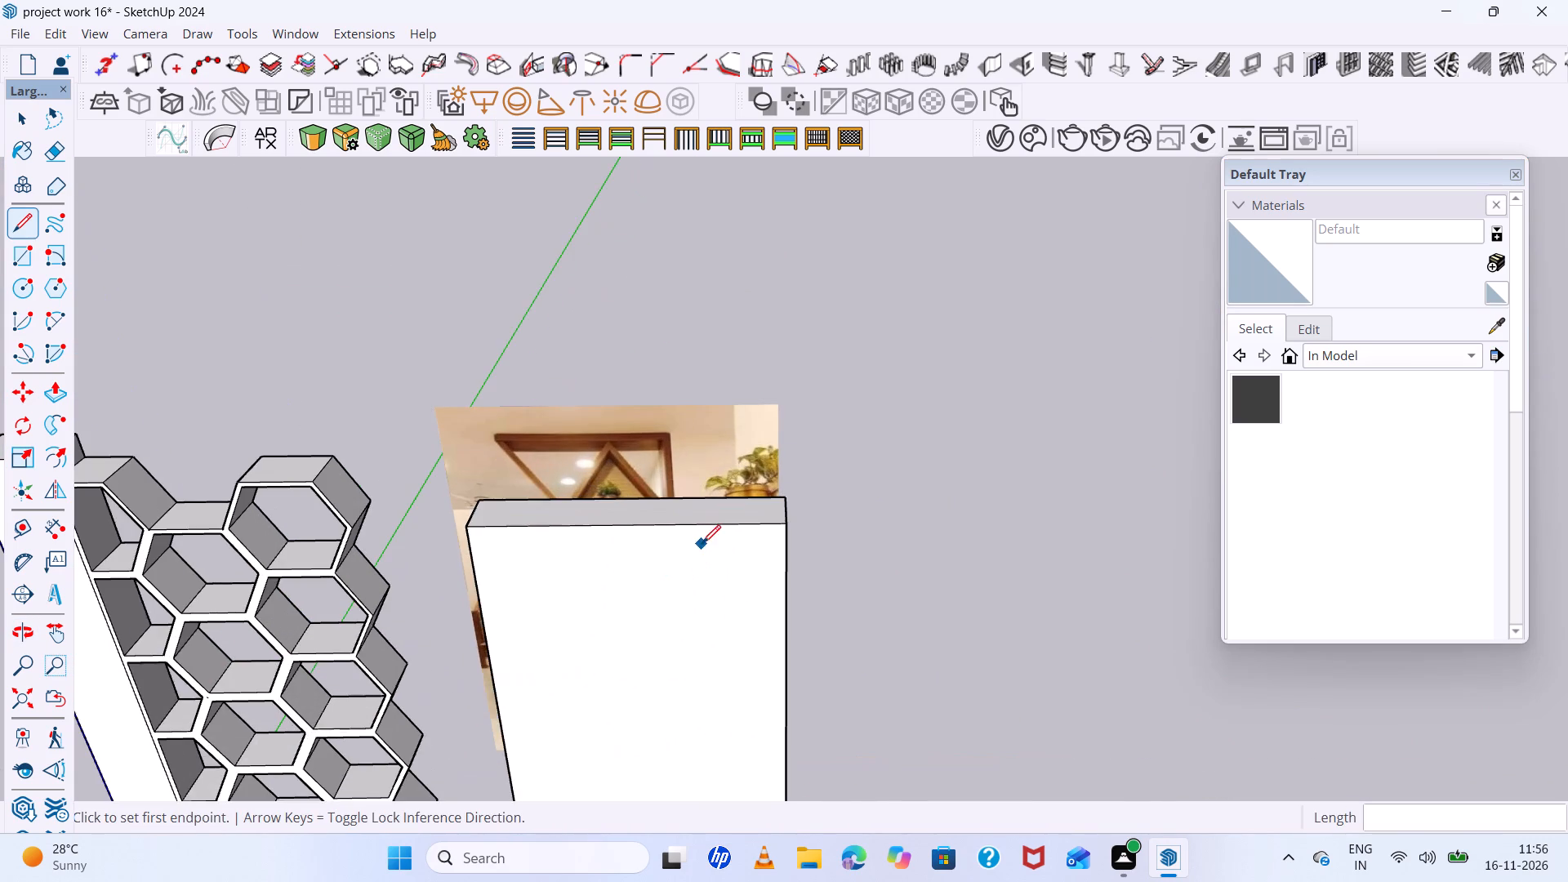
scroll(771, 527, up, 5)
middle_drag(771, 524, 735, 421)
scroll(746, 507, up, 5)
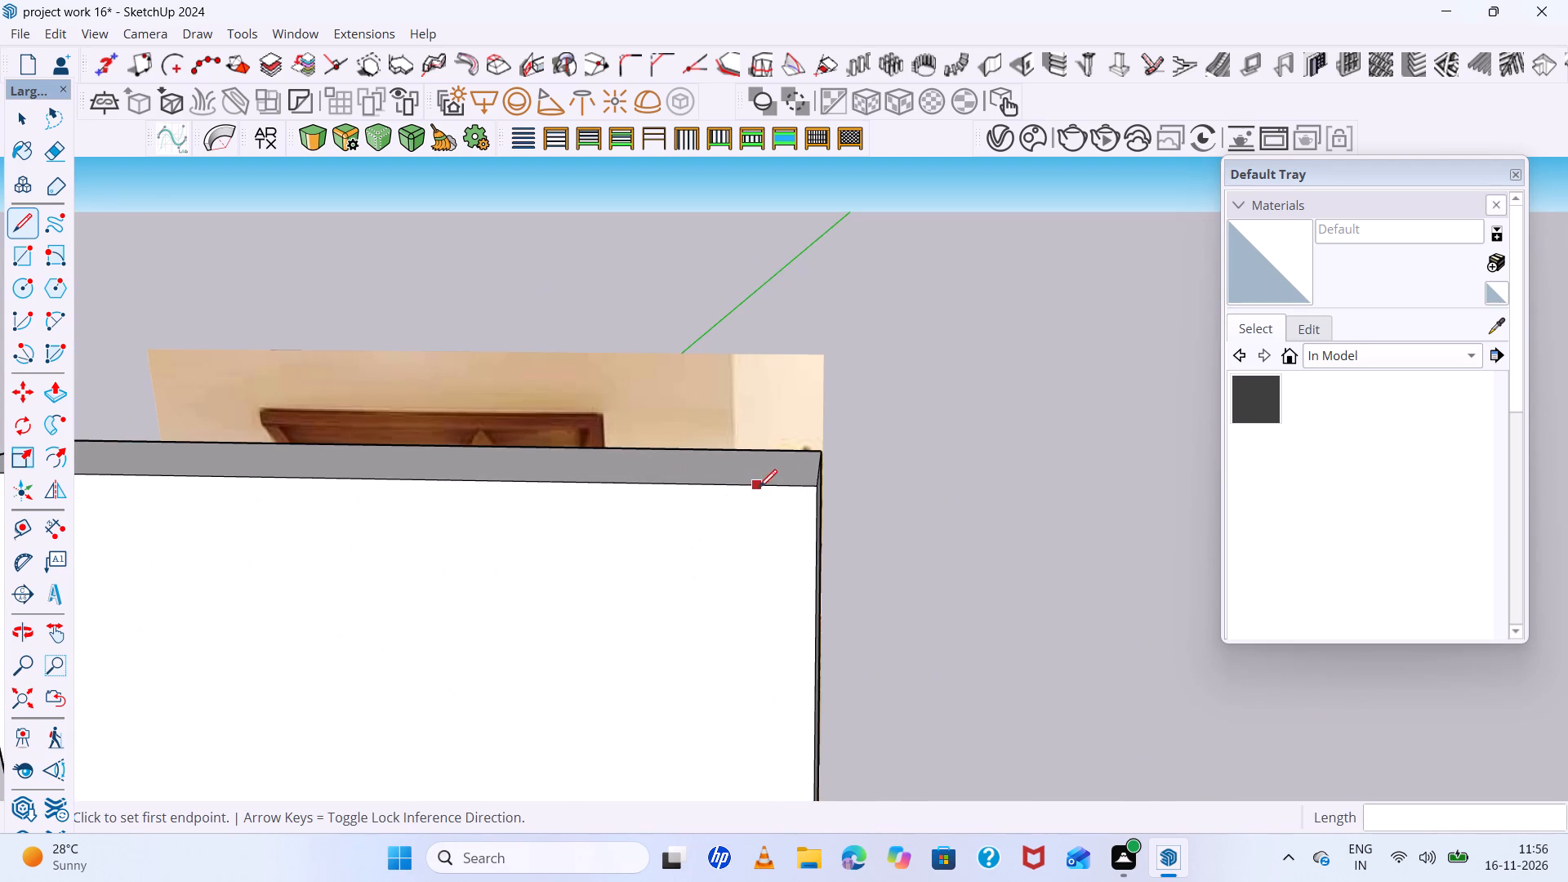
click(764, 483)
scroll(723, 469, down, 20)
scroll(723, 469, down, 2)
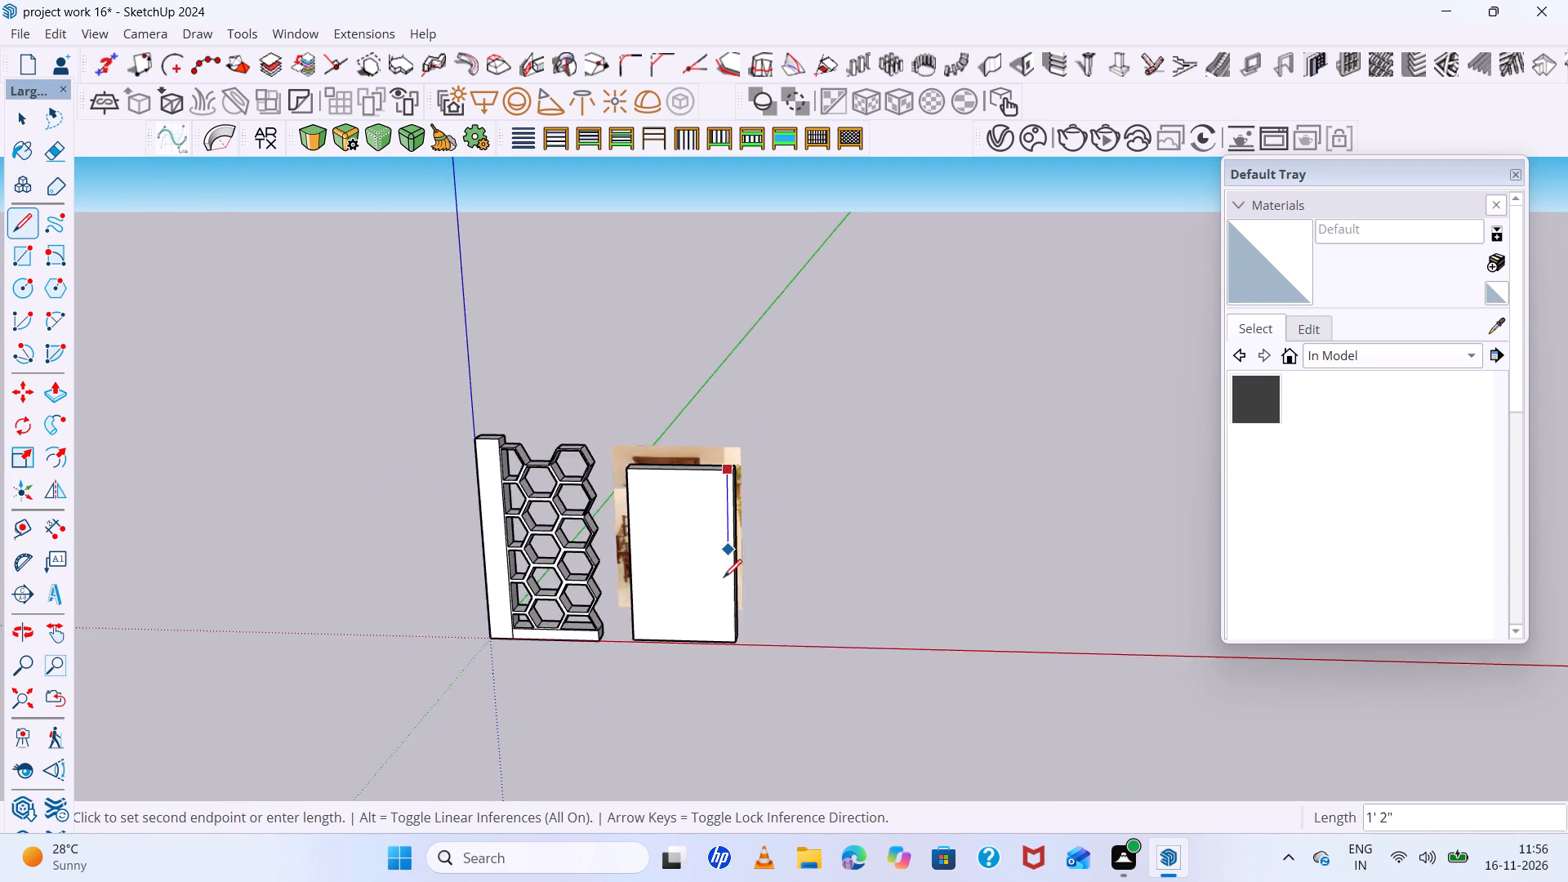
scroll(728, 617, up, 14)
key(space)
Copy the front face's outer vertical edge about 2" inward to mark off the upright strip, and clear the selection.
scroll(736, 669, down, 7)
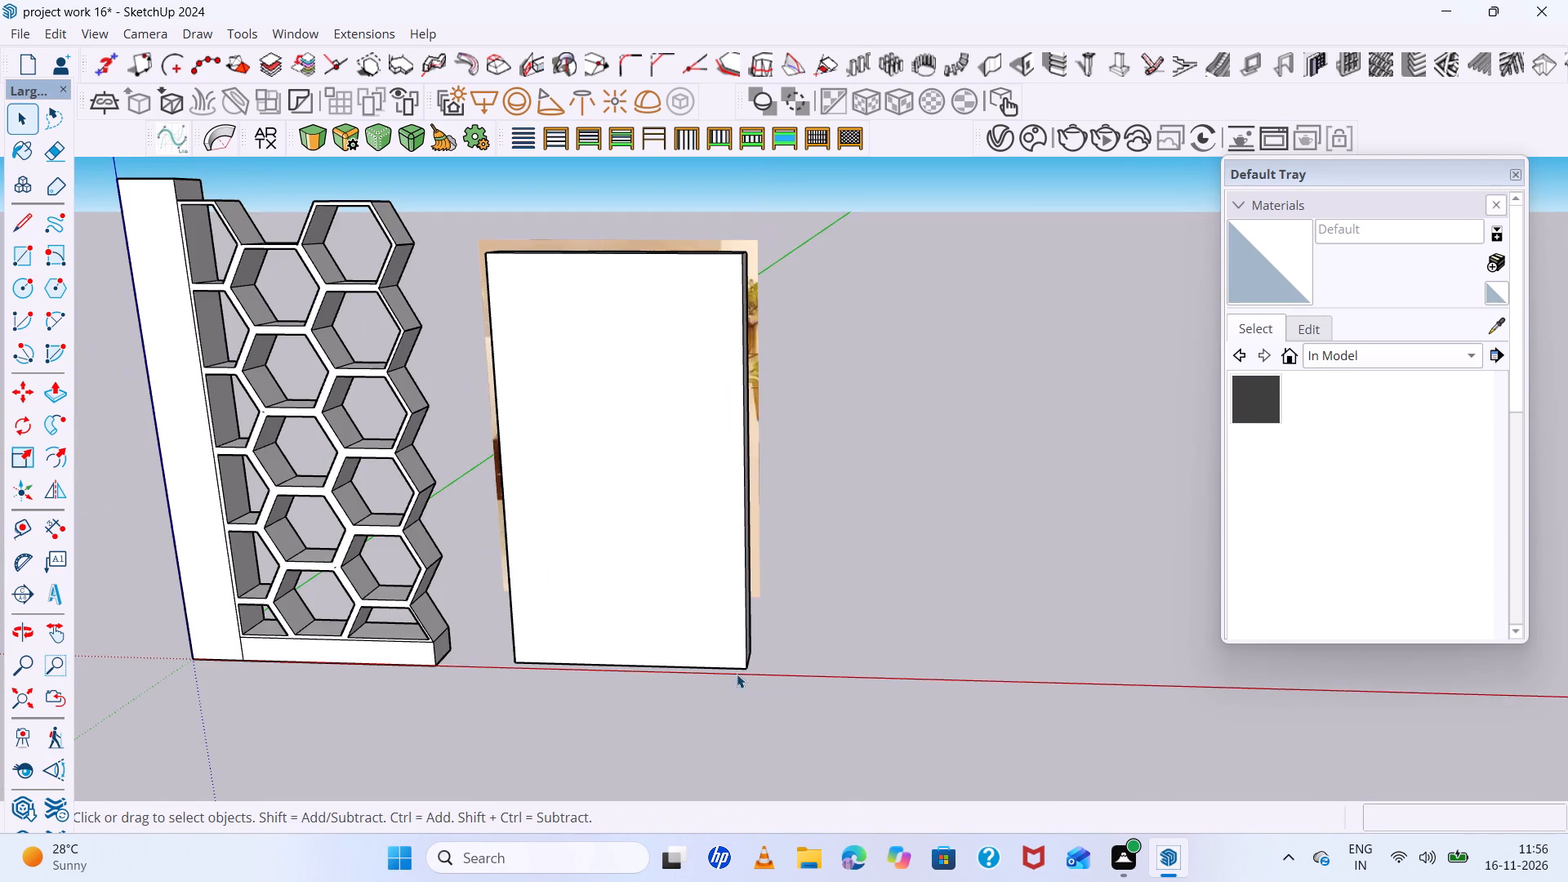
click(745, 634)
scroll(744, 648, up, 5)
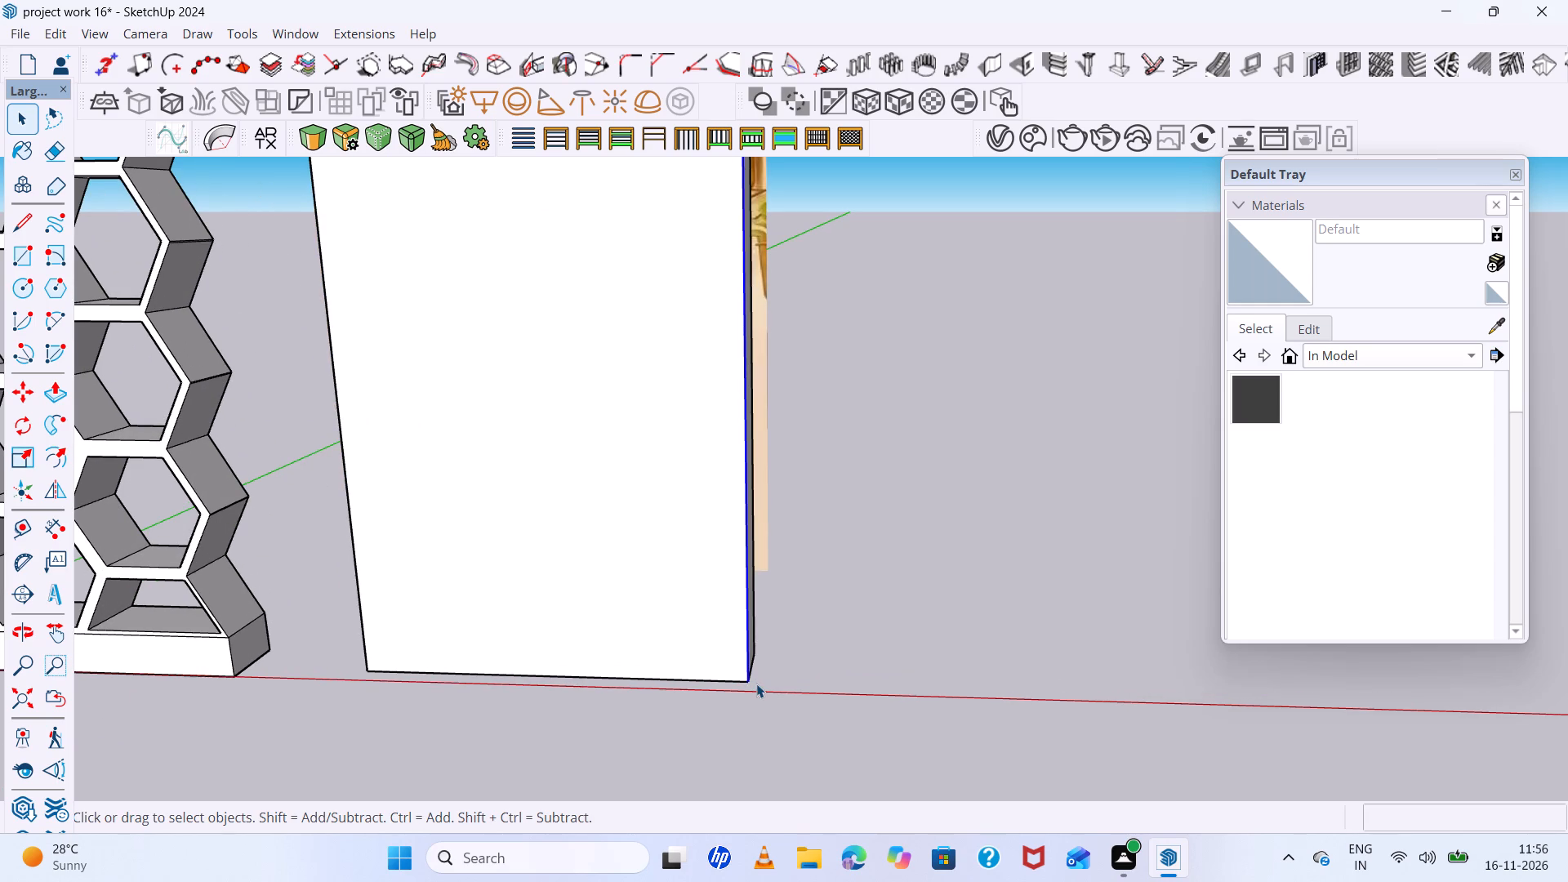
key(m)
scroll(746, 704, up, 6)
middle_drag(747, 669, 615, 613)
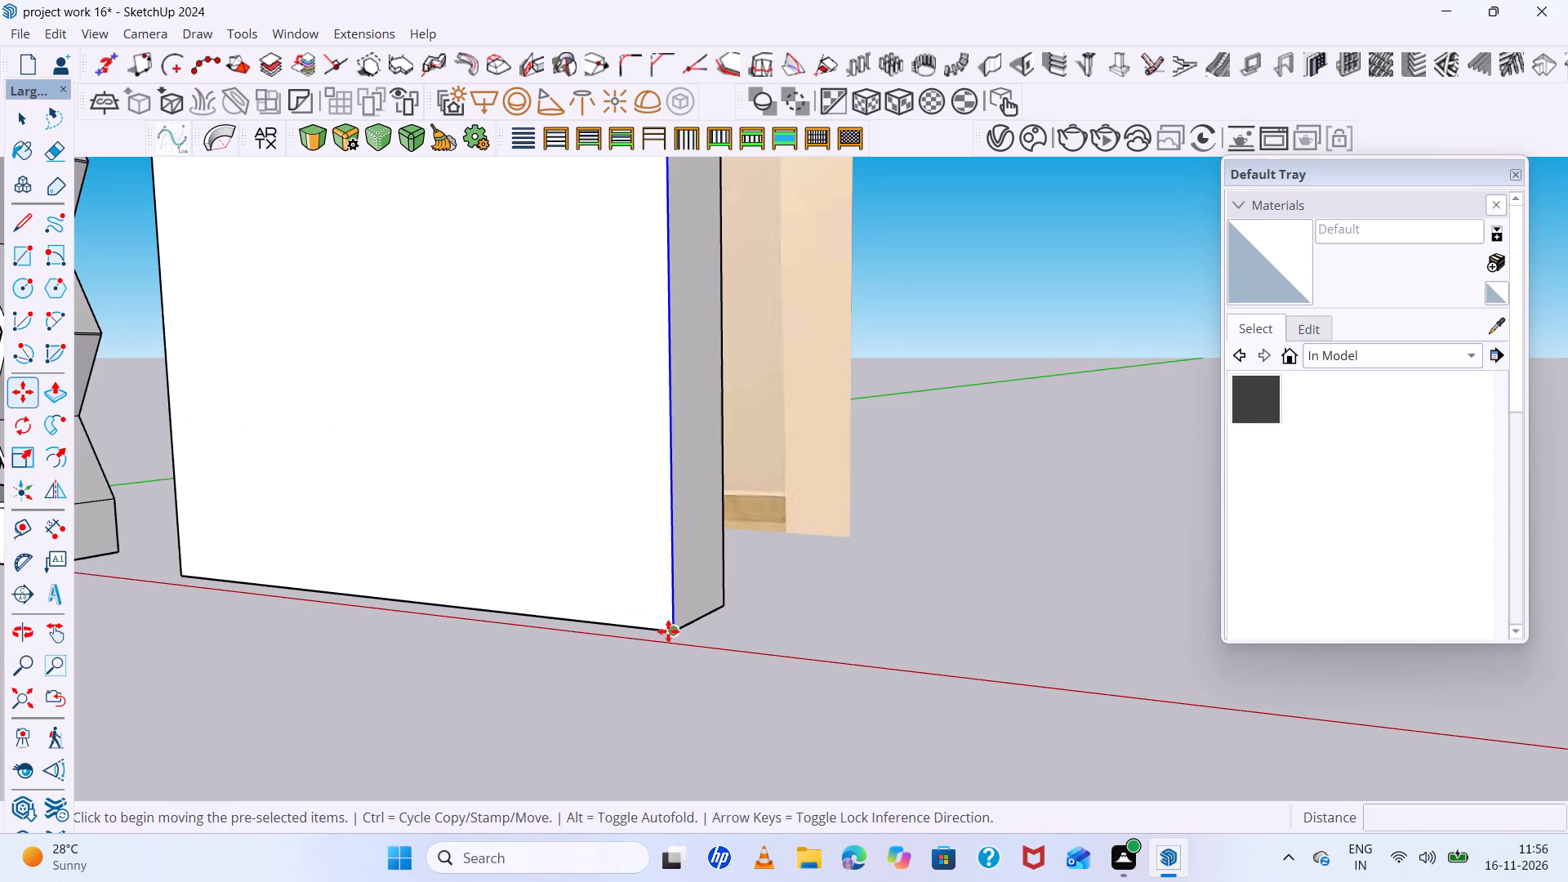
click(670, 632)
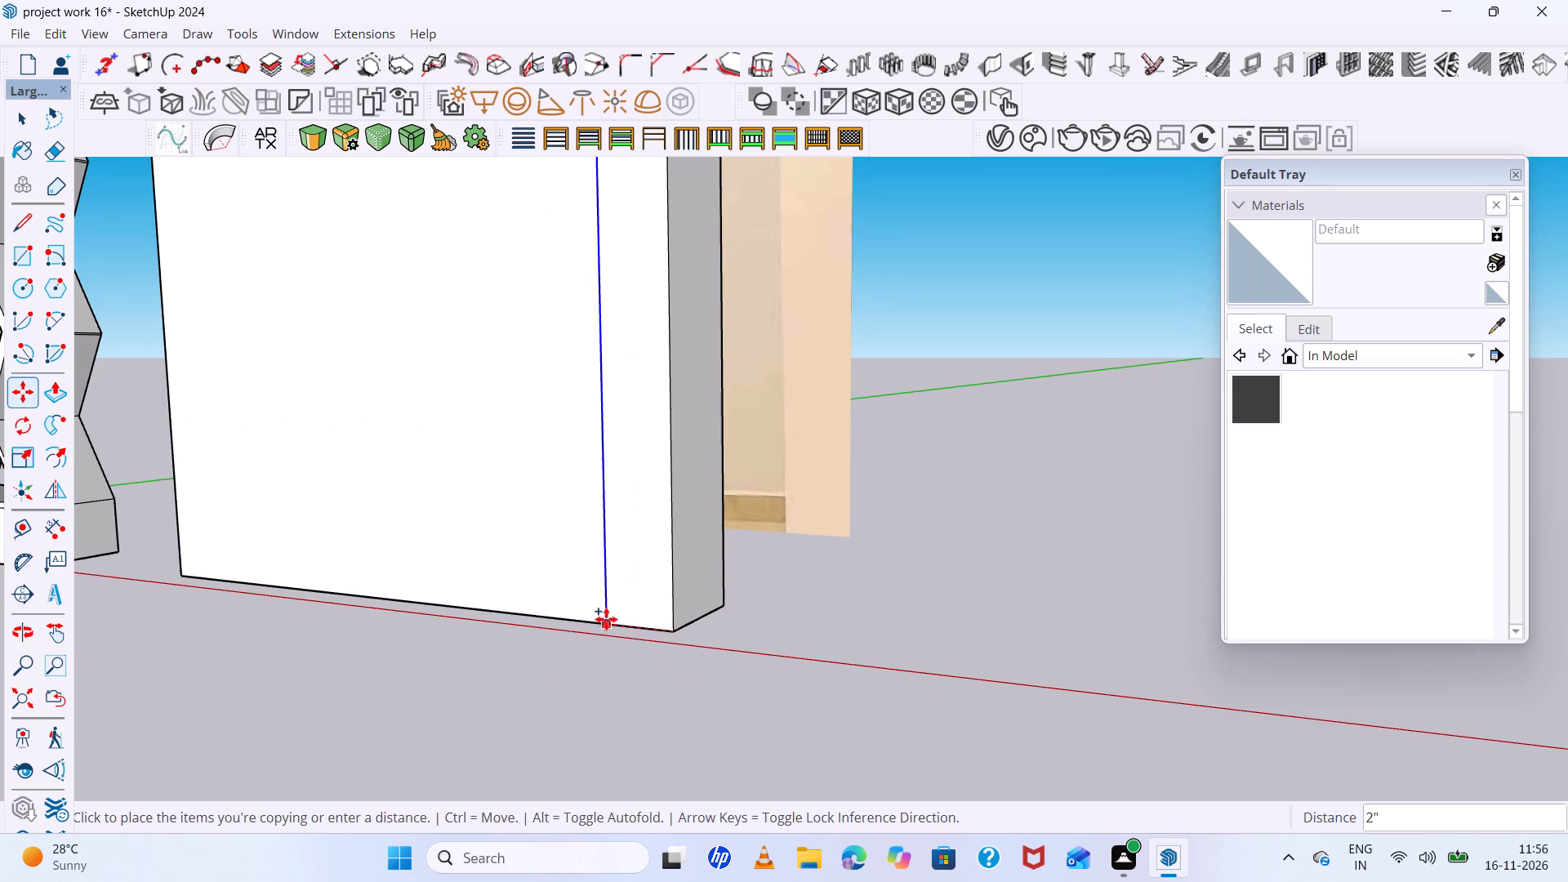
click(599, 624)
scroll(702, 680, down, 15)
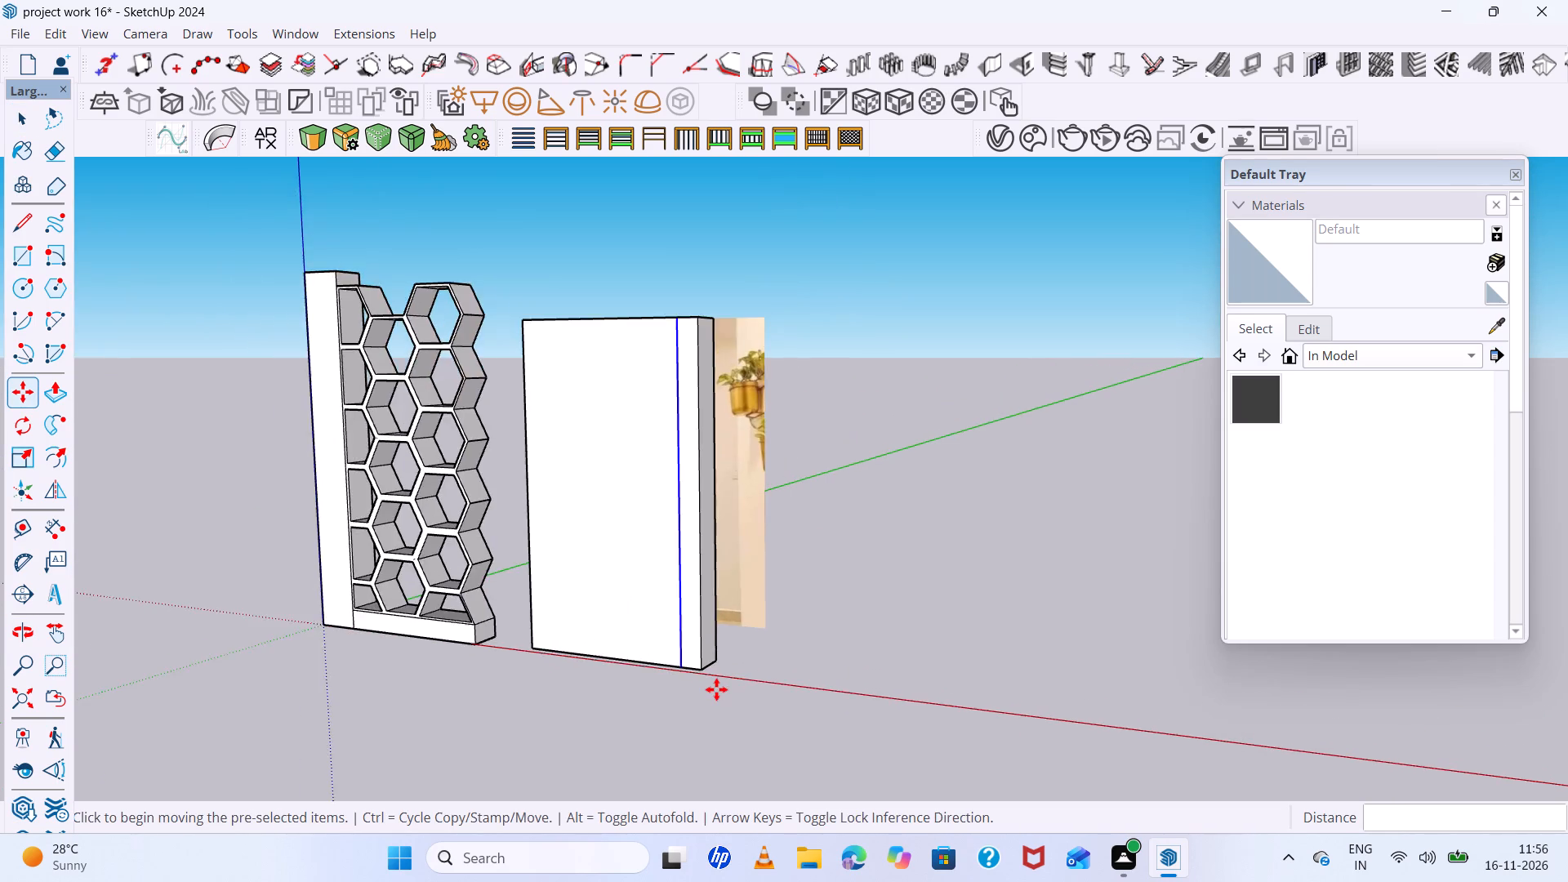
scroll(716, 689, down, 5)
middle_drag(719, 697, 930, 762)
scroll(626, 503, up, 7)
middle_drag(737, 532, 670, 547)
key(space)
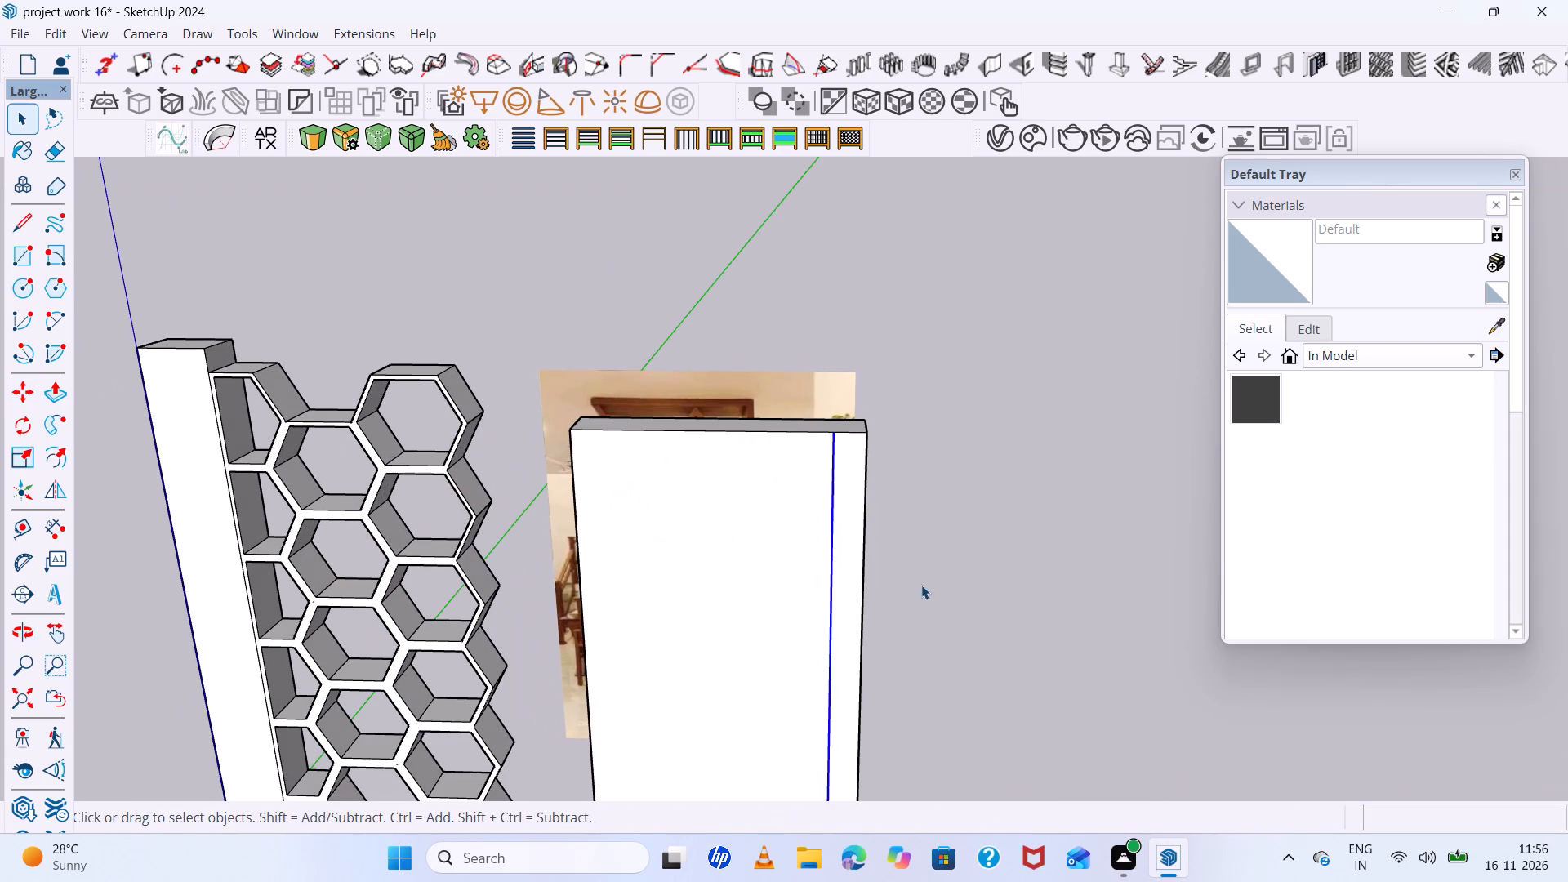
click(924, 587)
Draw a four-sided polygon with an inscribed radius of about 4" on the upper front face of the panel, as a diamond.
scroll(809, 498, down, 5)
middle_drag(806, 498, 812, 710)
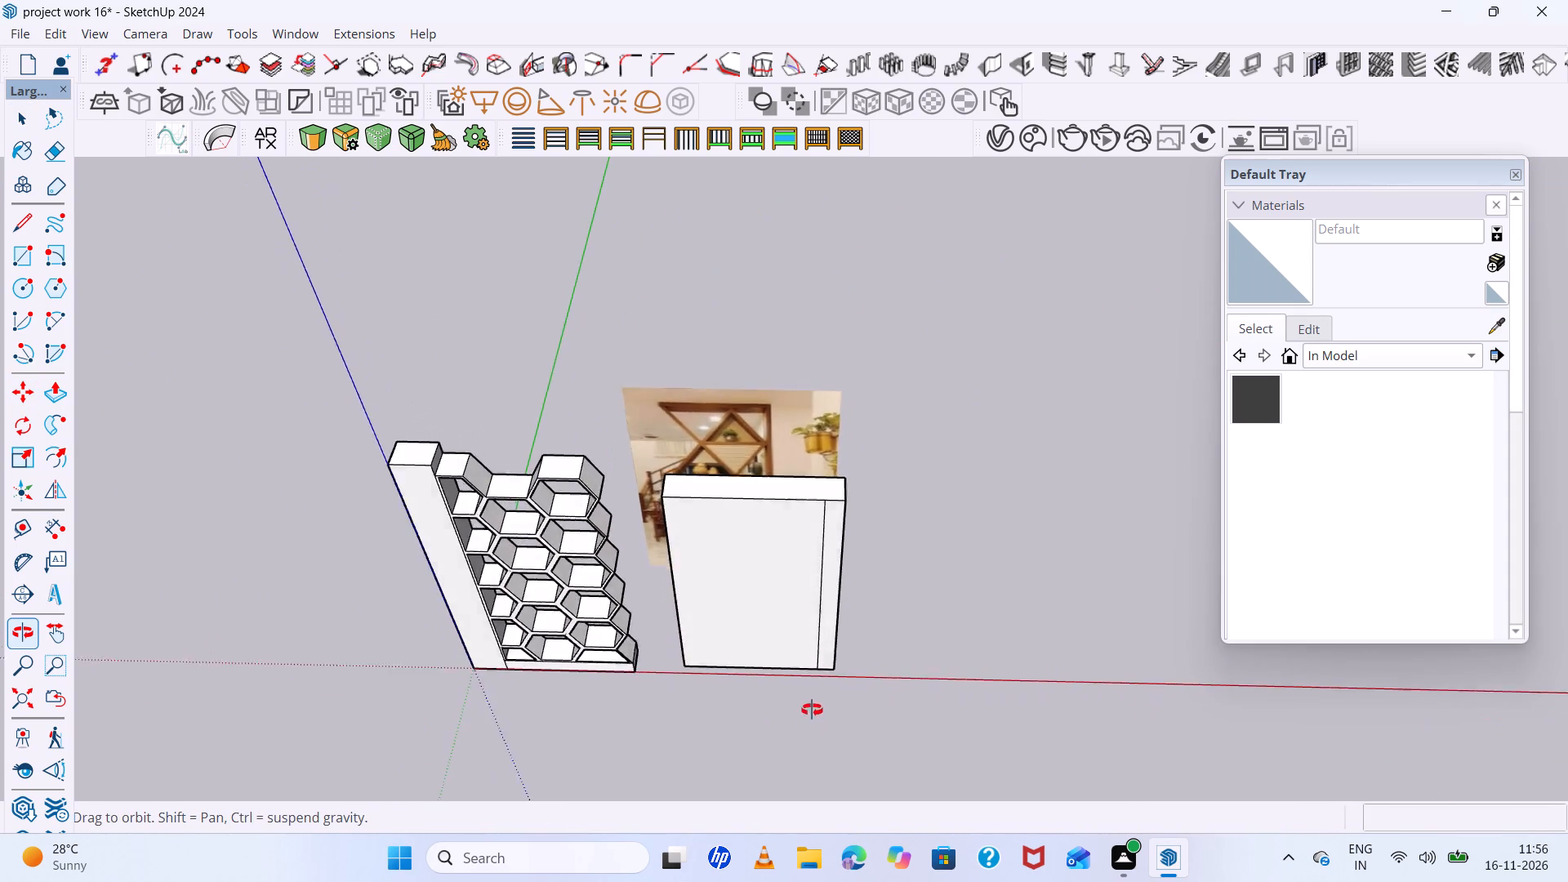
middle_drag(812, 710, 807, 330)
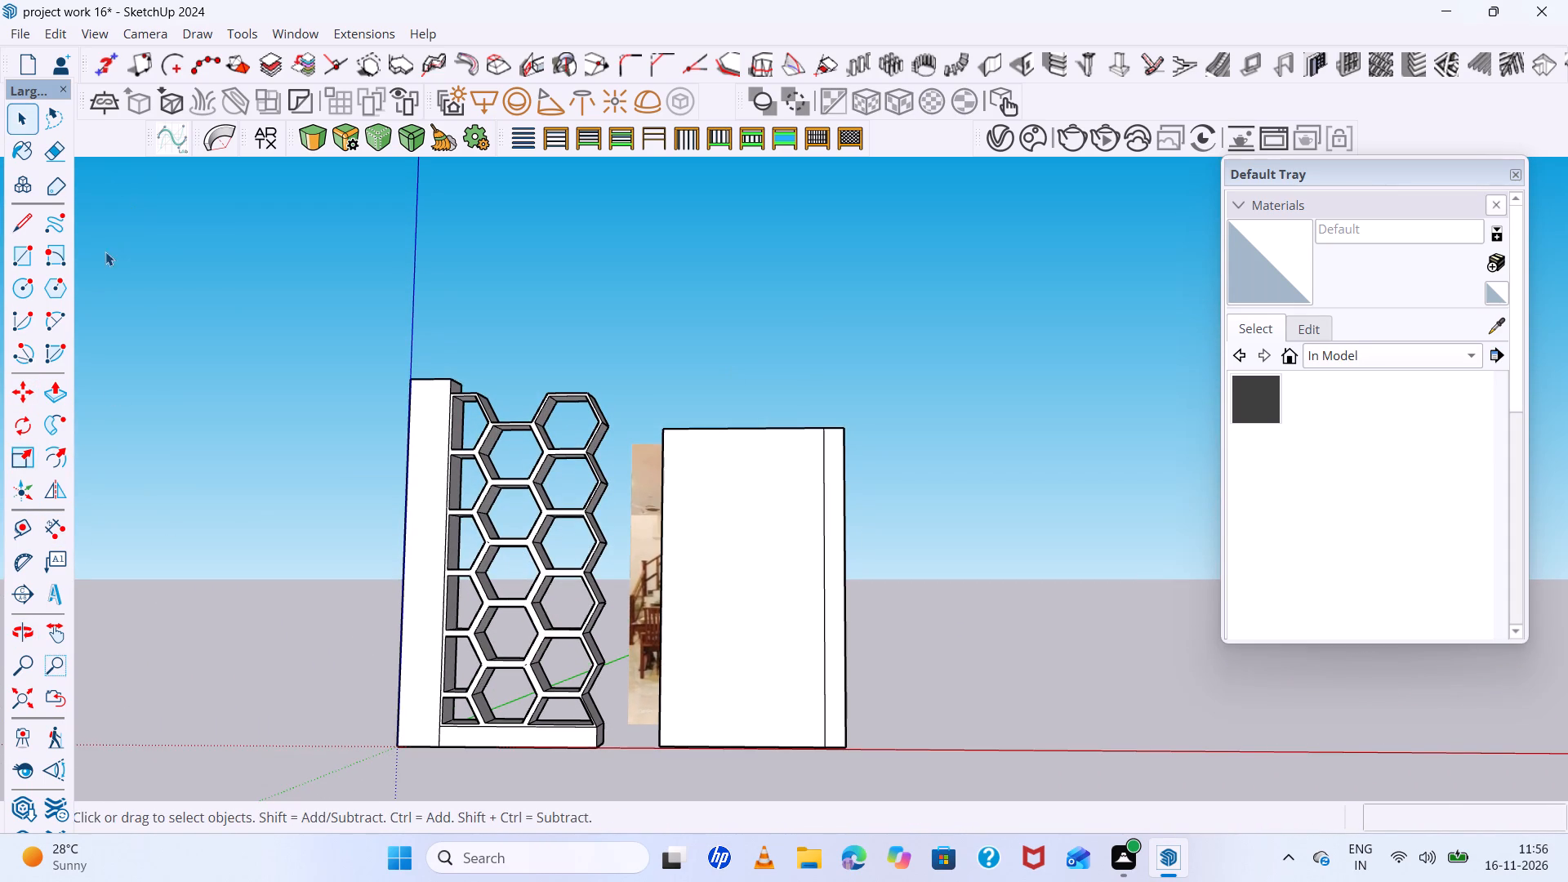
click(47, 291)
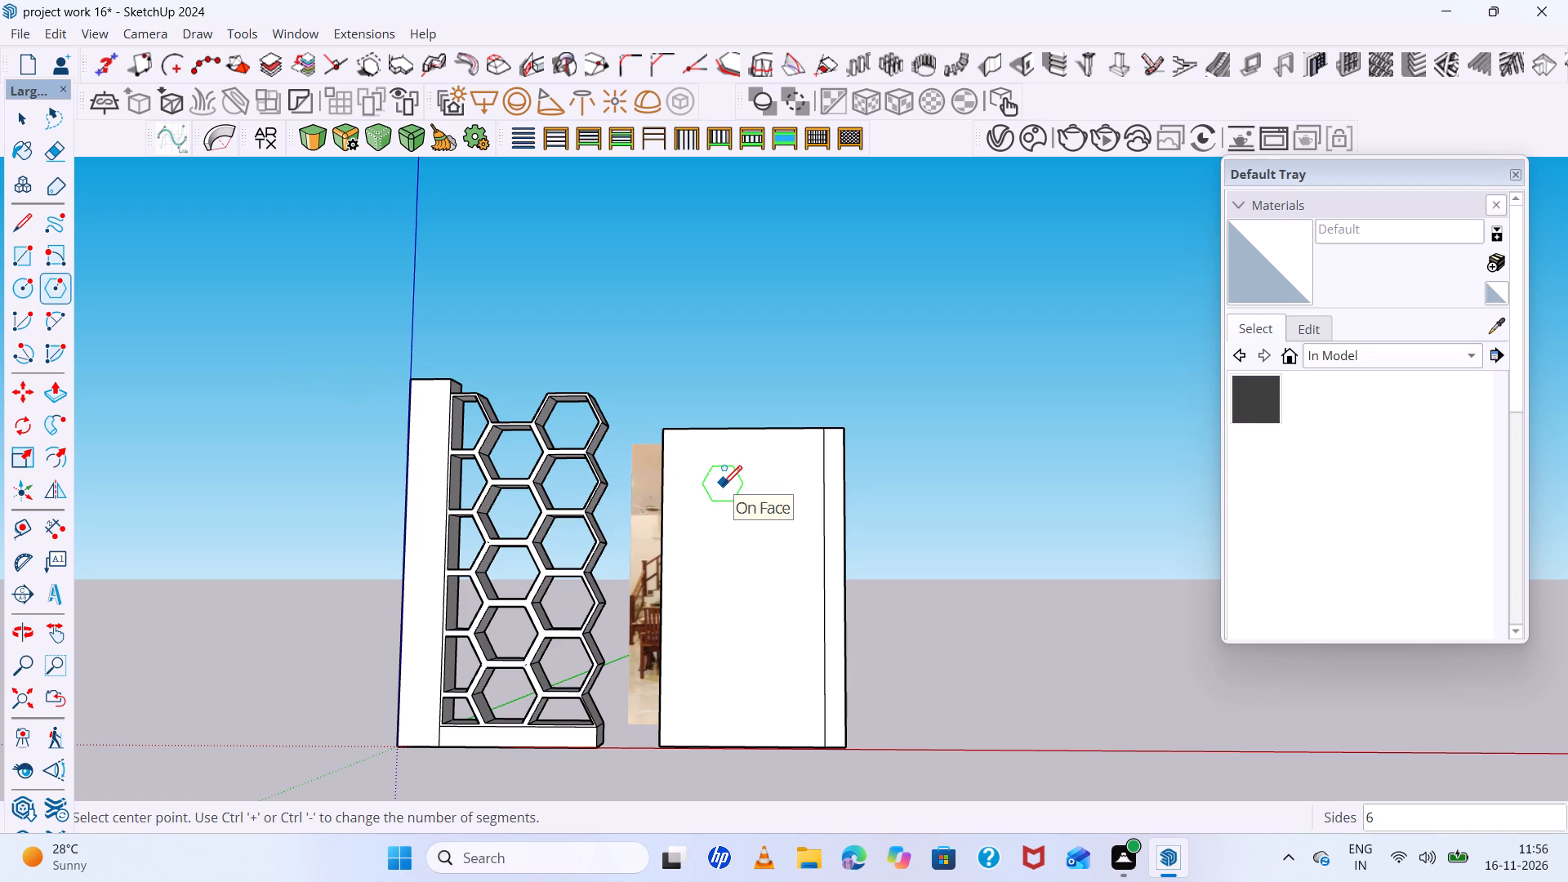
key(4)
key(Return)
scroll(809, 456, up, 5)
middle_drag(800, 483, 755, 678)
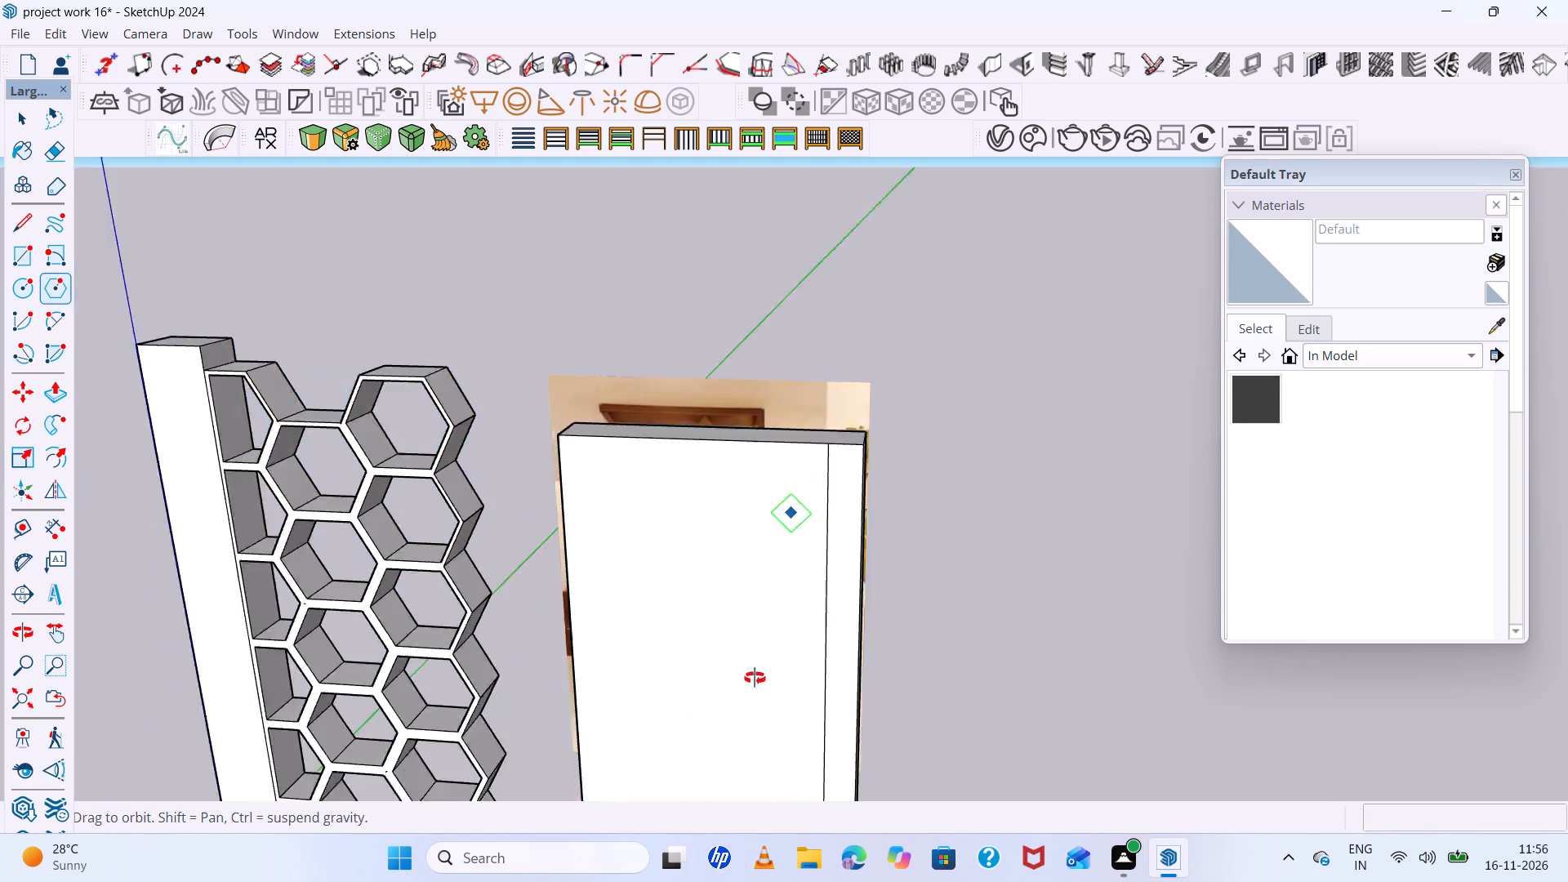
middle_drag(755, 678, 725, 782)
scroll(751, 581, up, 5)
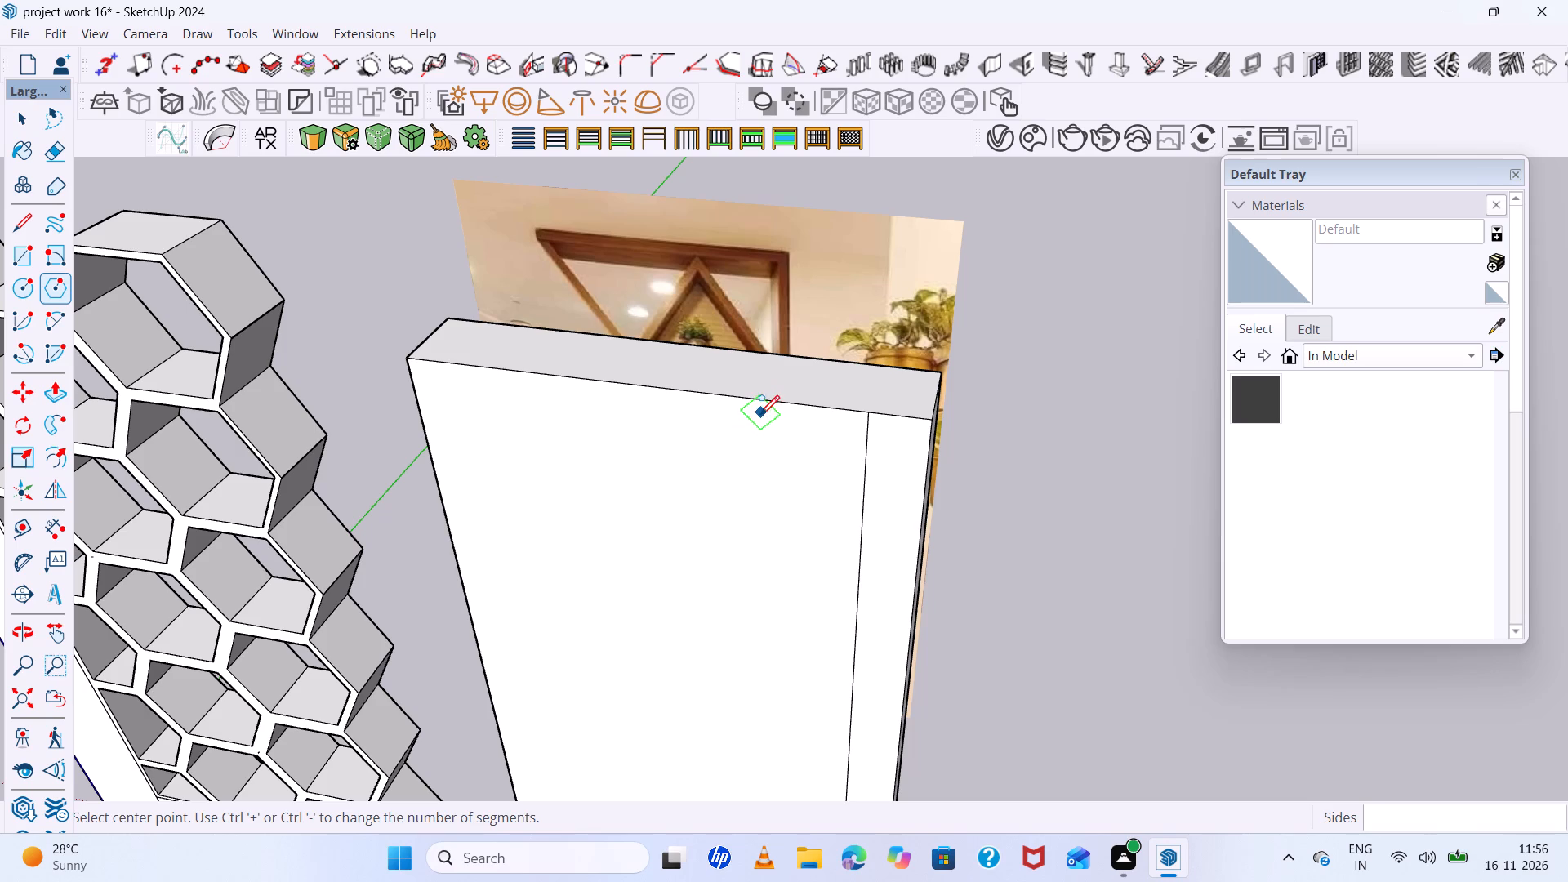
scroll(735, 495, down, 6)
middle_drag(781, 554, 781, 467)
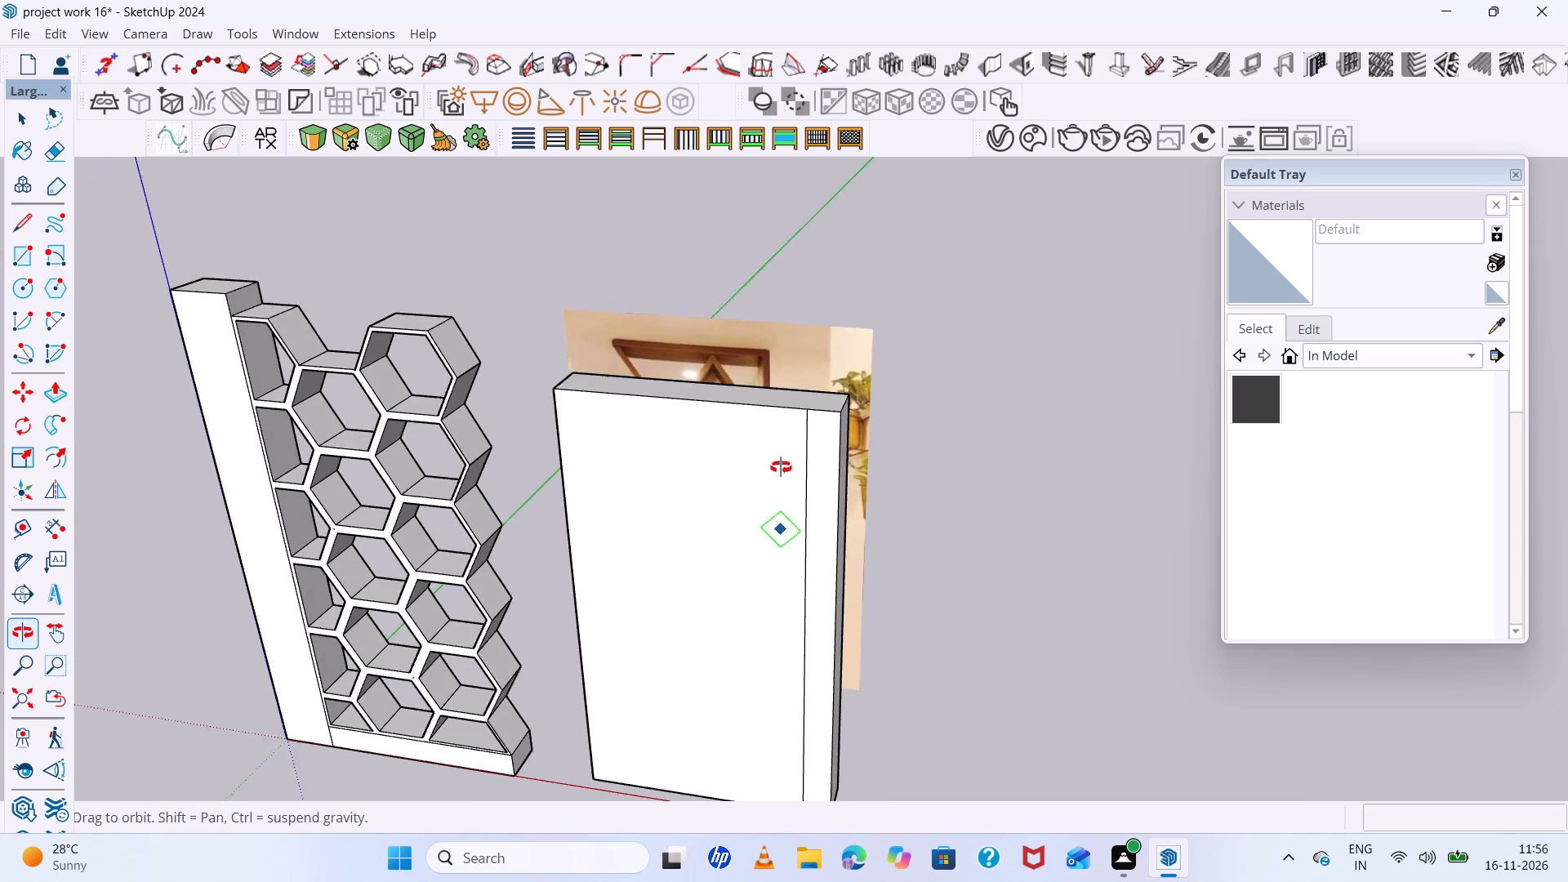
middle_drag(781, 467, 781, 461)
click(716, 482)
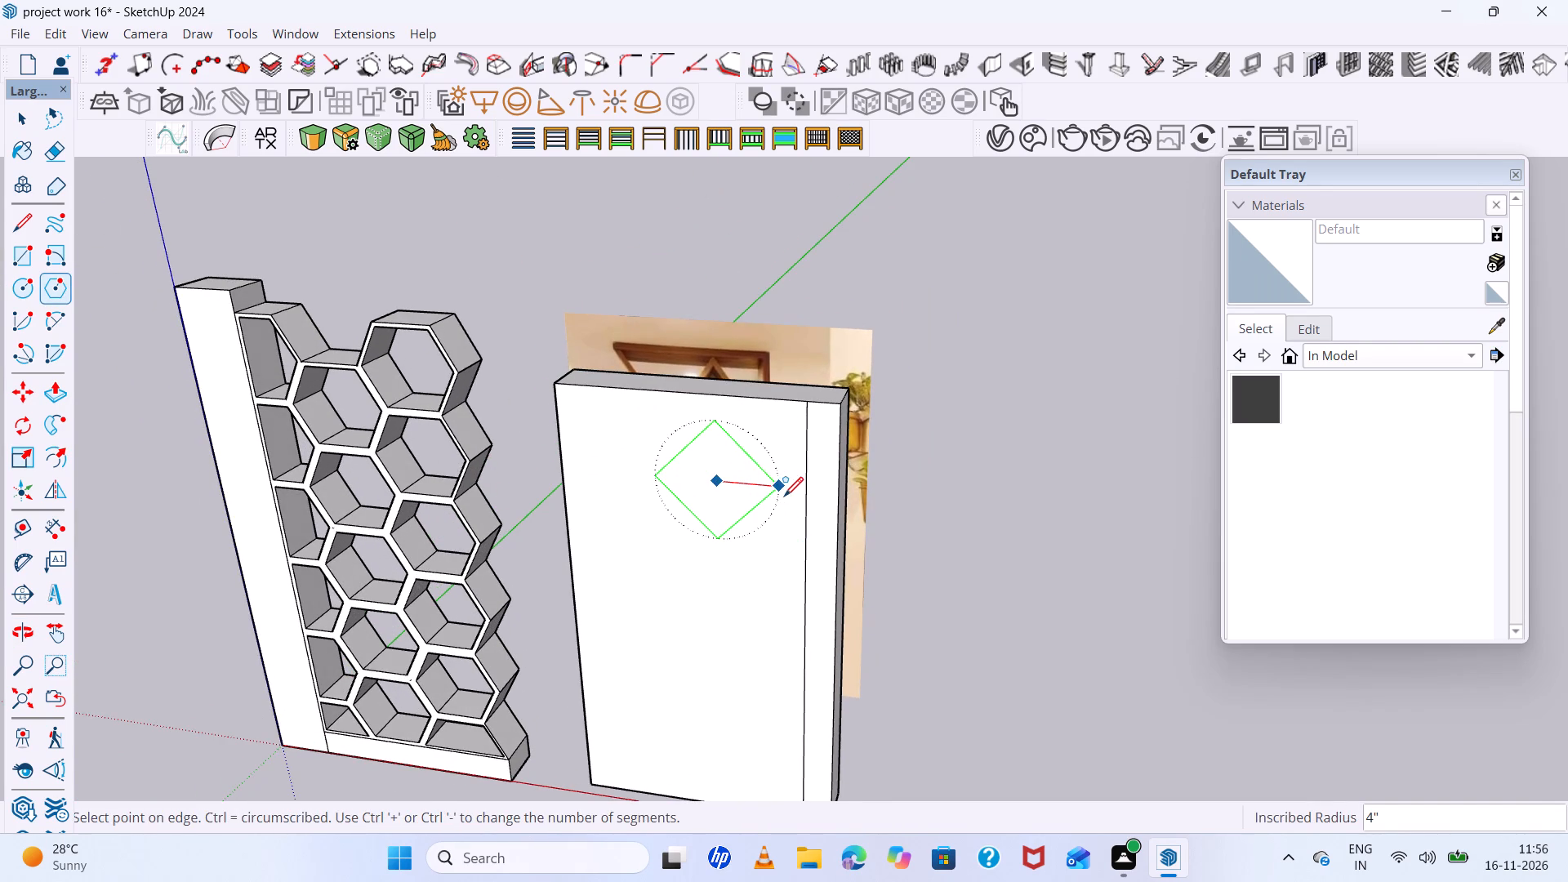
click(784, 495)
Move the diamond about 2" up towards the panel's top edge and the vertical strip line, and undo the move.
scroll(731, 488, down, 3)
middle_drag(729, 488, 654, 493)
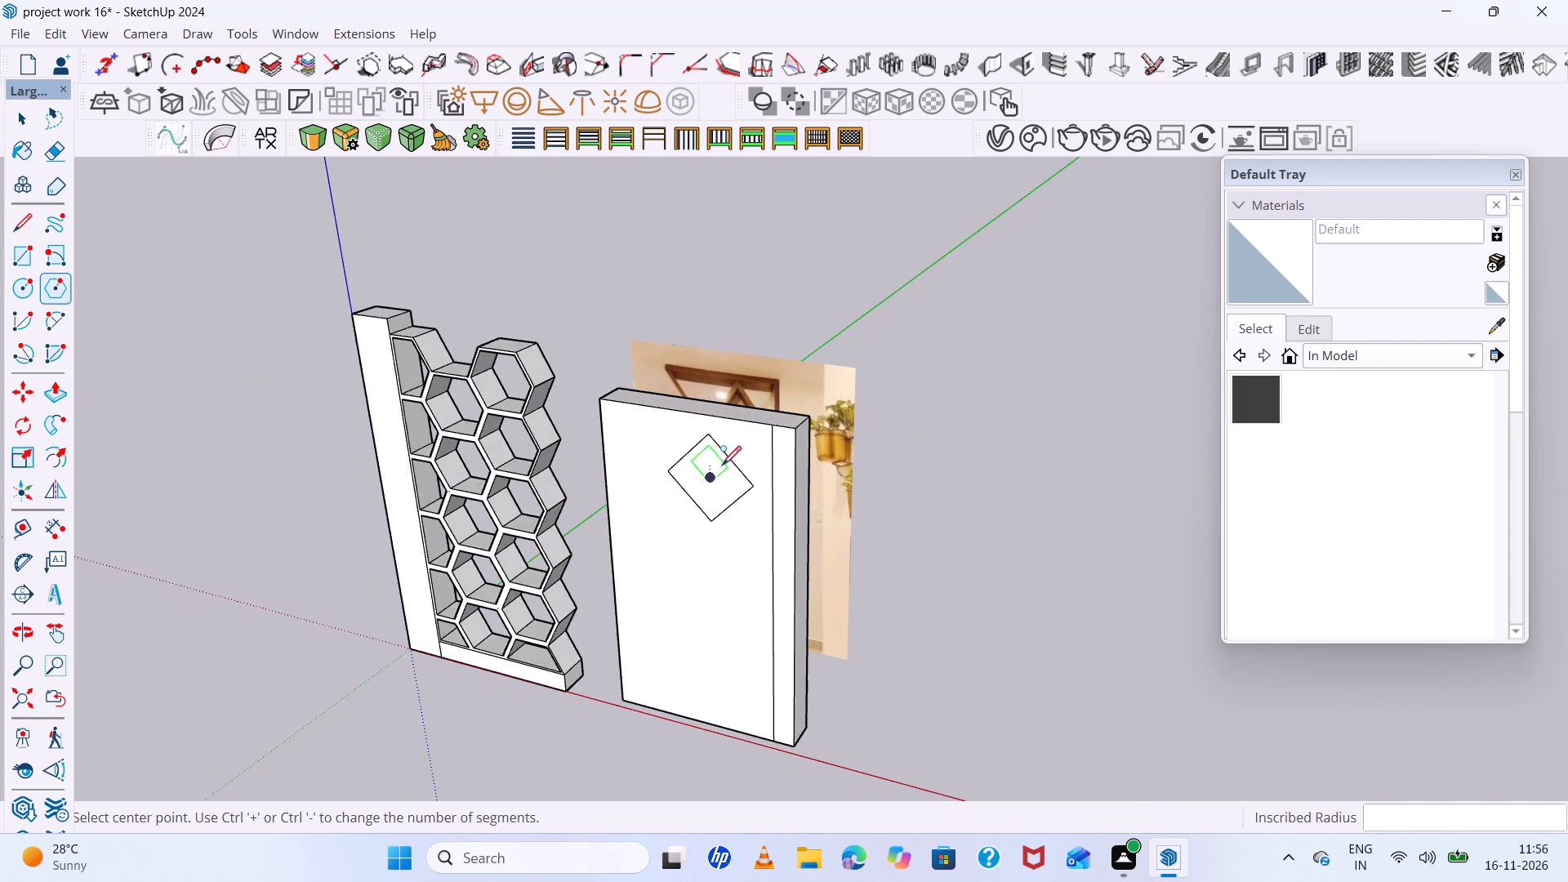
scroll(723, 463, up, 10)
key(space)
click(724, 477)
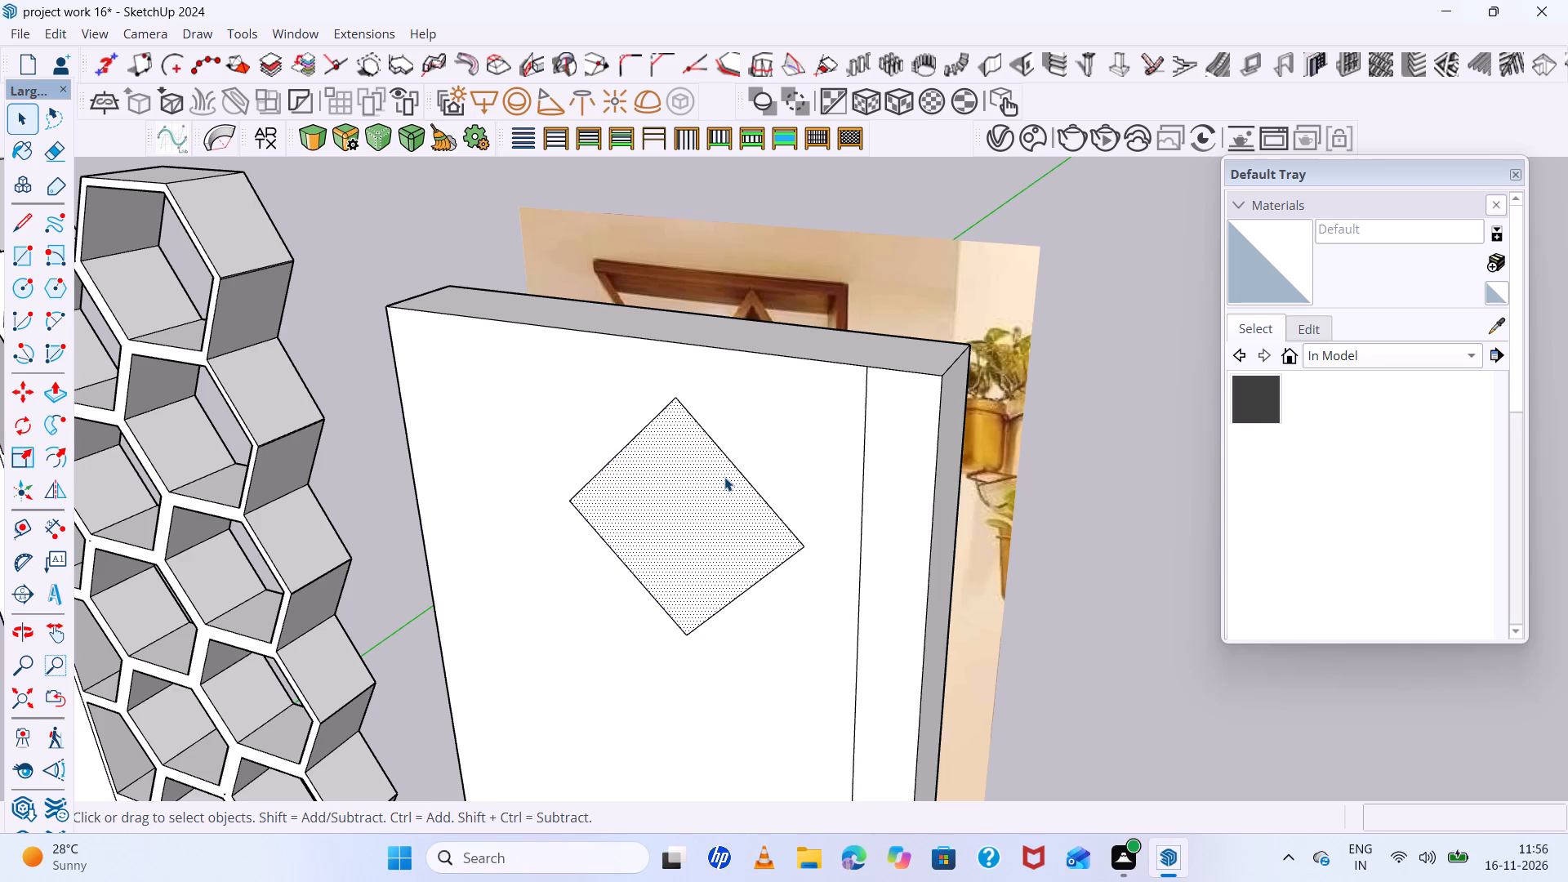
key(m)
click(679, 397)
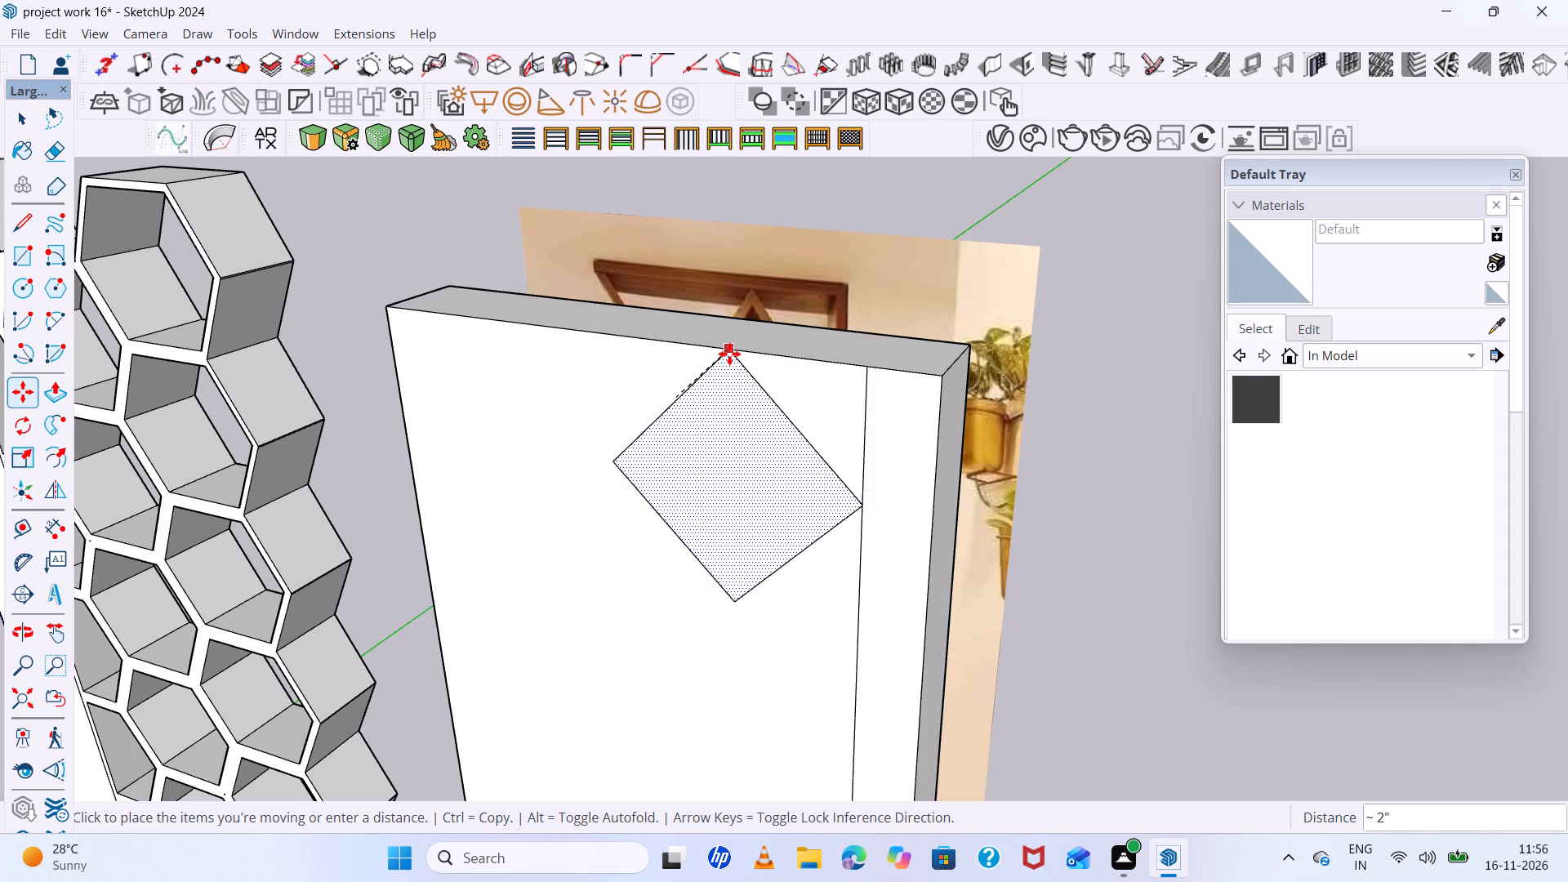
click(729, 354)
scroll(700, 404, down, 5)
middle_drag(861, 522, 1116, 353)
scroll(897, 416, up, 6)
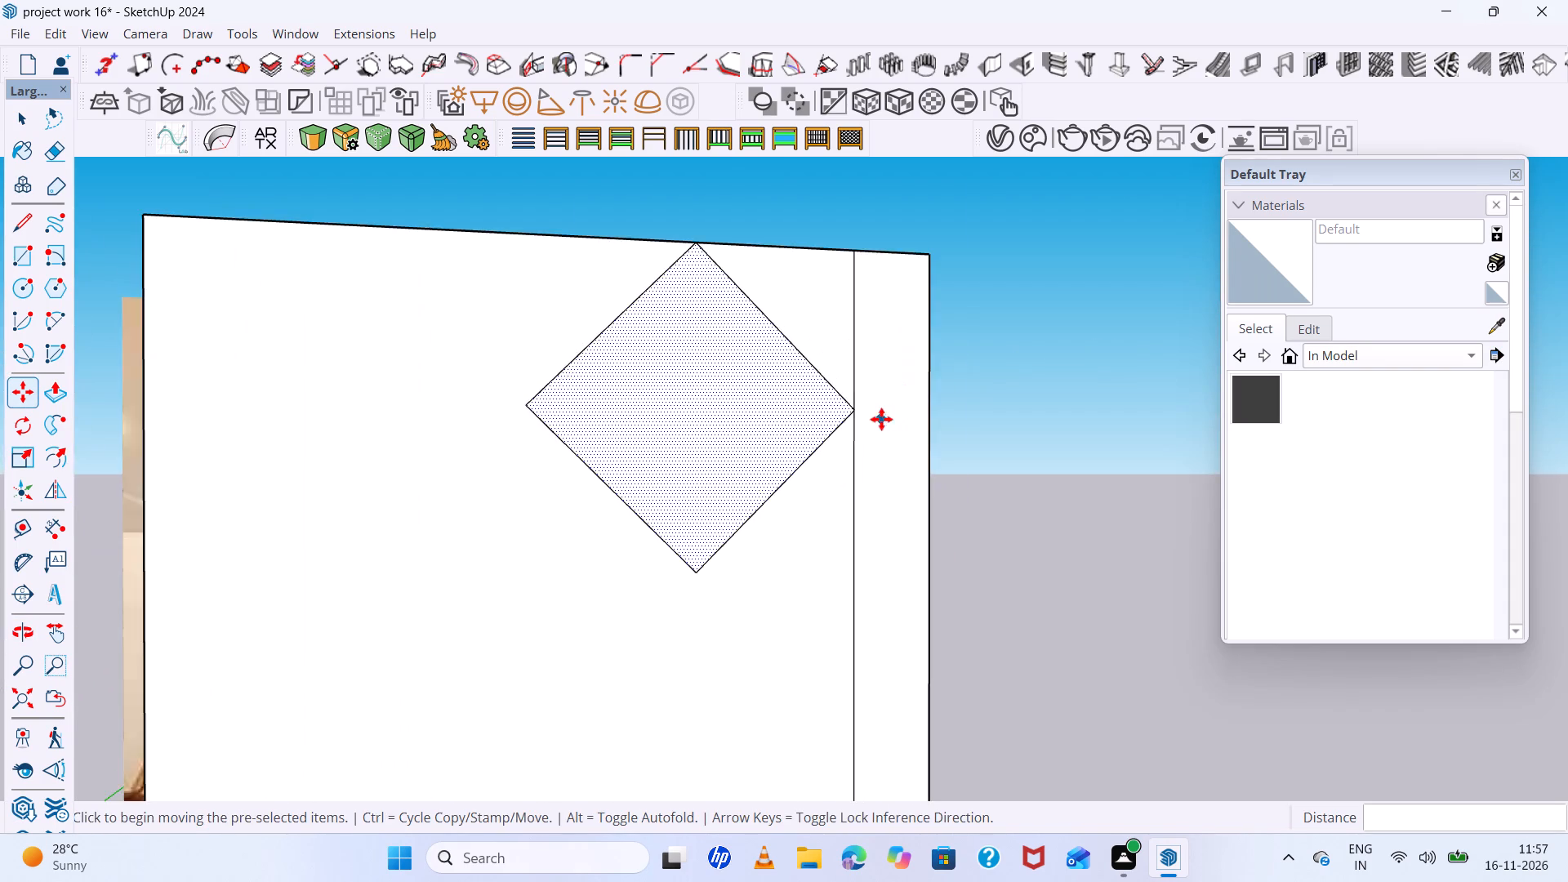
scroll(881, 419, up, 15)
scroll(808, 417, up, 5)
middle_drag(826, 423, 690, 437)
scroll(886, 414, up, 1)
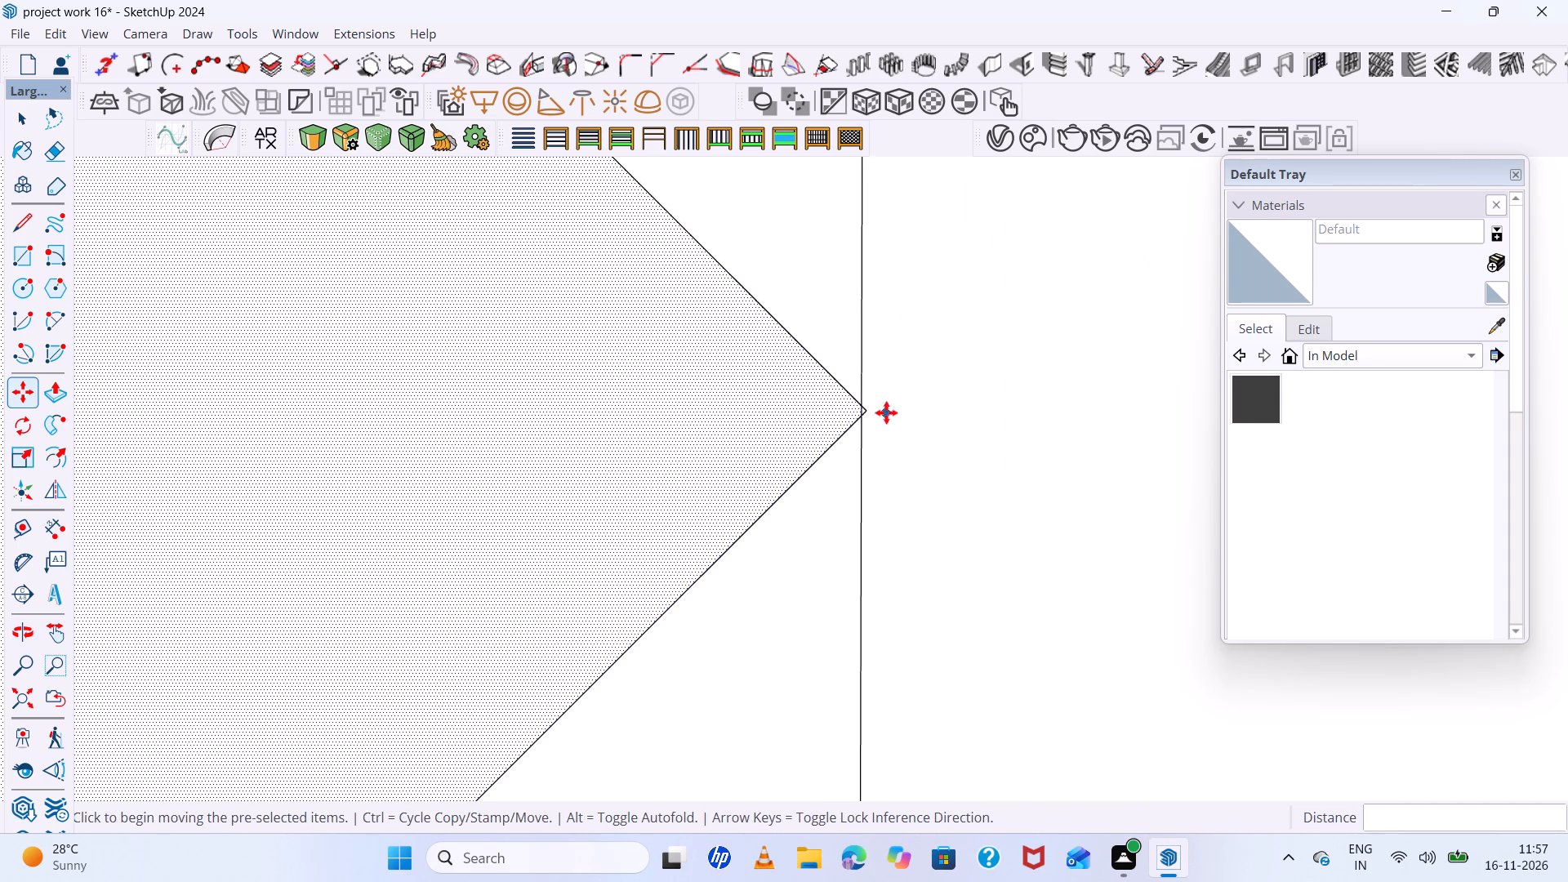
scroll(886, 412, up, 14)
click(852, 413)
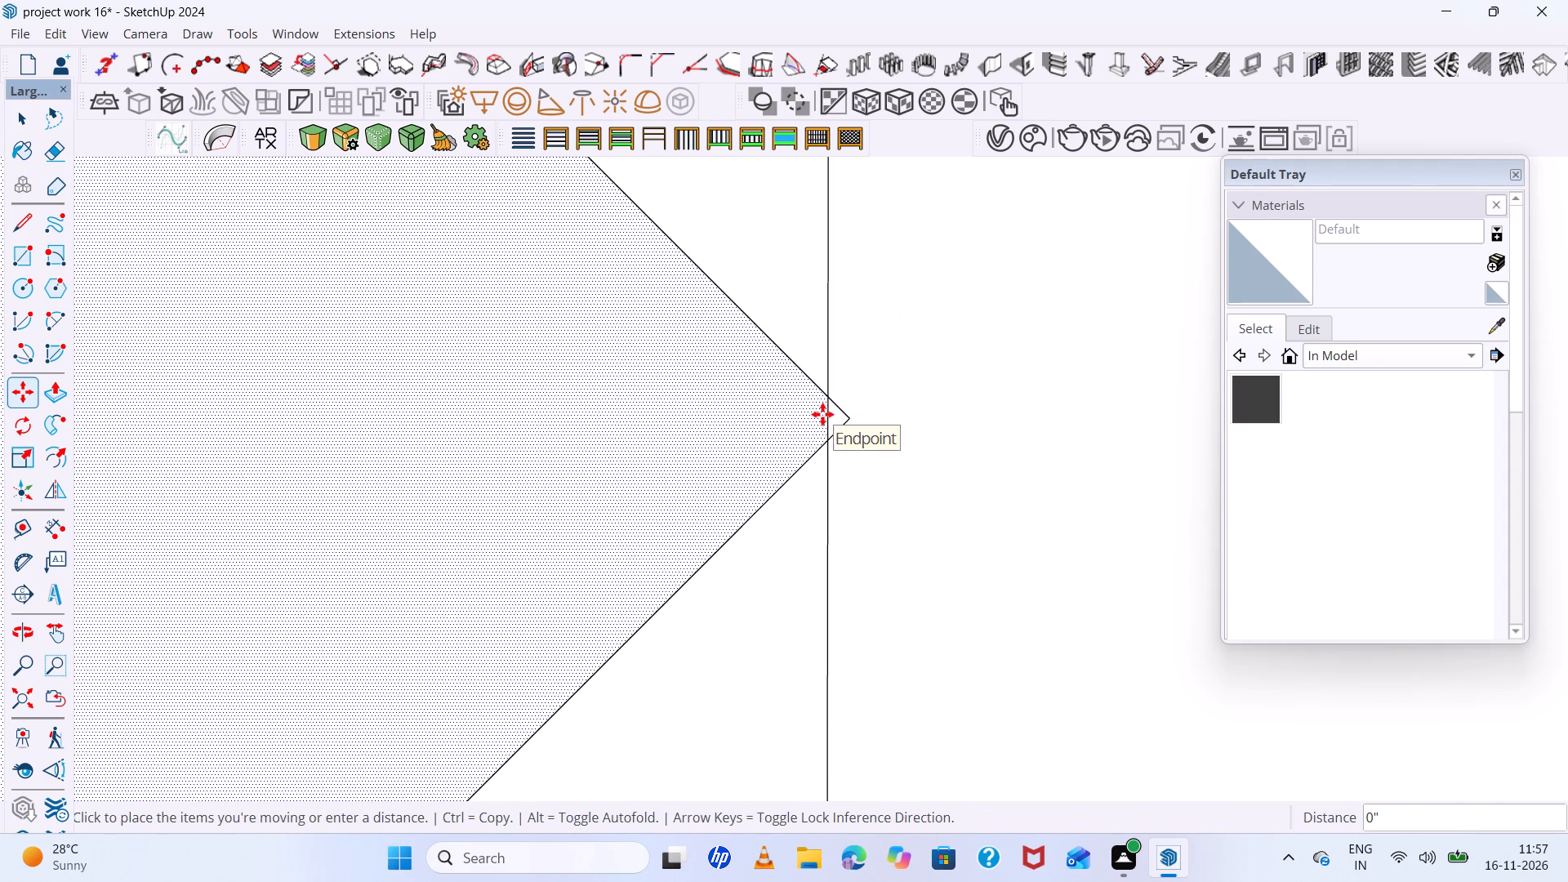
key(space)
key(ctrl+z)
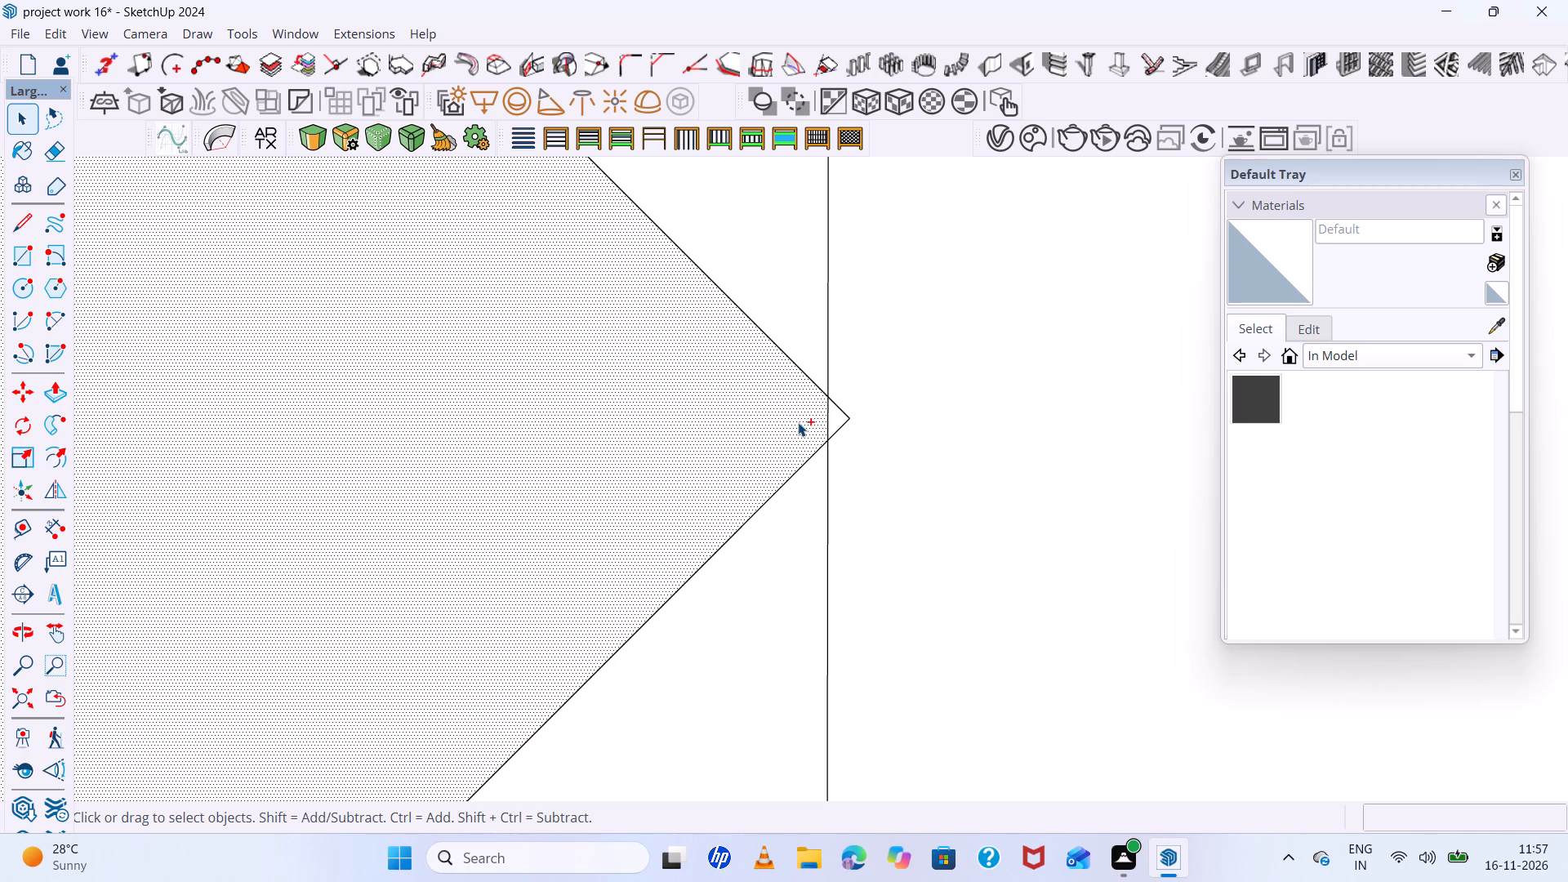
Move the diamond about 2" by its side corner onto the vertical strip line, with its top corner at the panel's top edge.
scroll(798, 422, down, 20)
scroll(798, 422, down, 13)
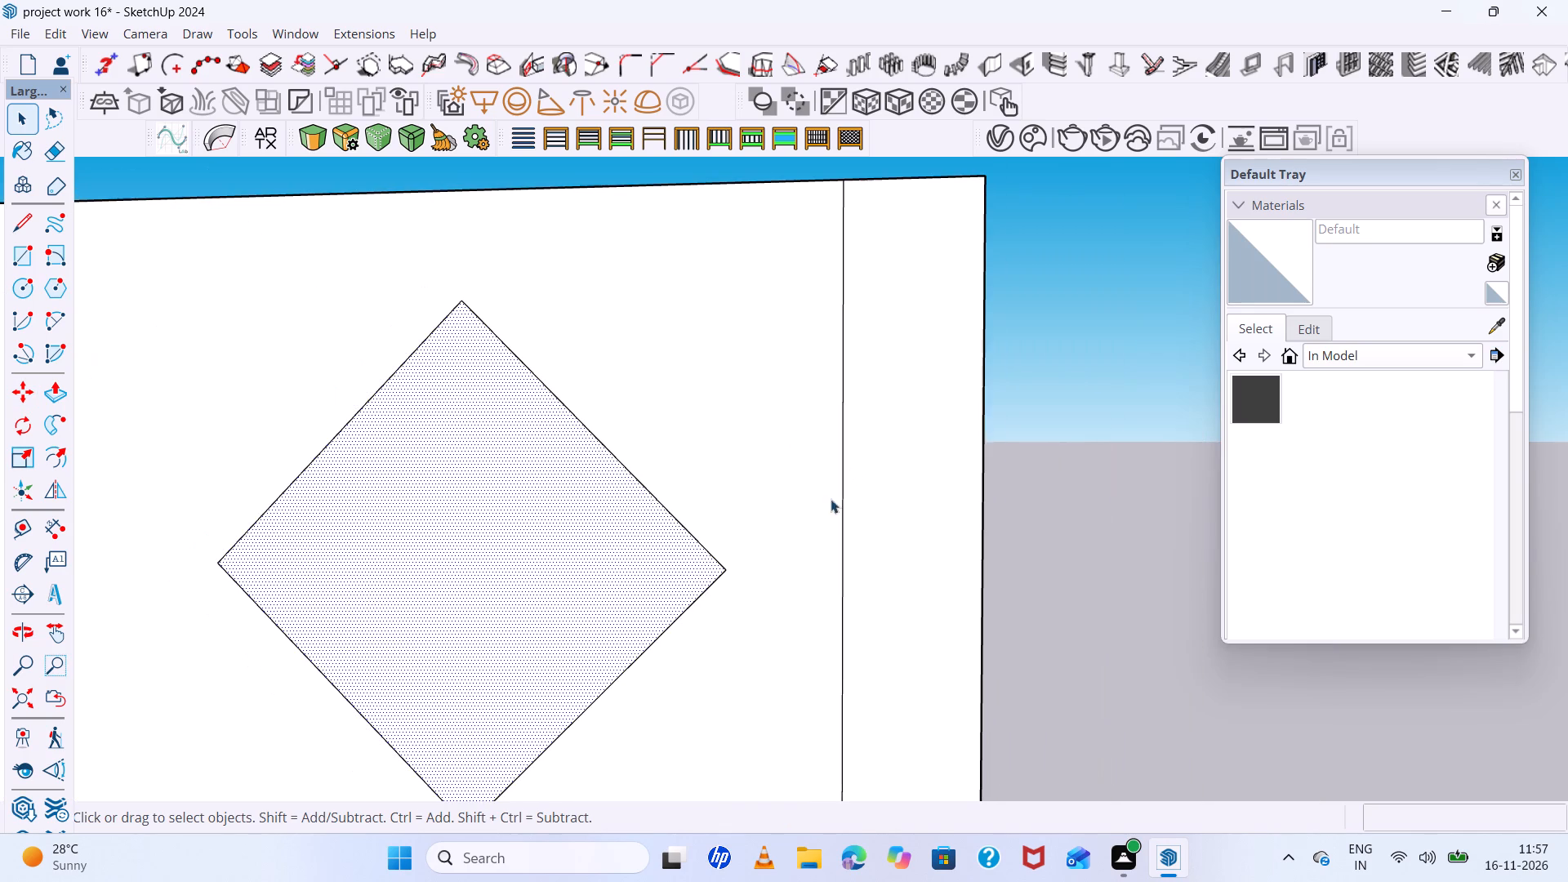
key(m)
scroll(728, 568, up, 4)
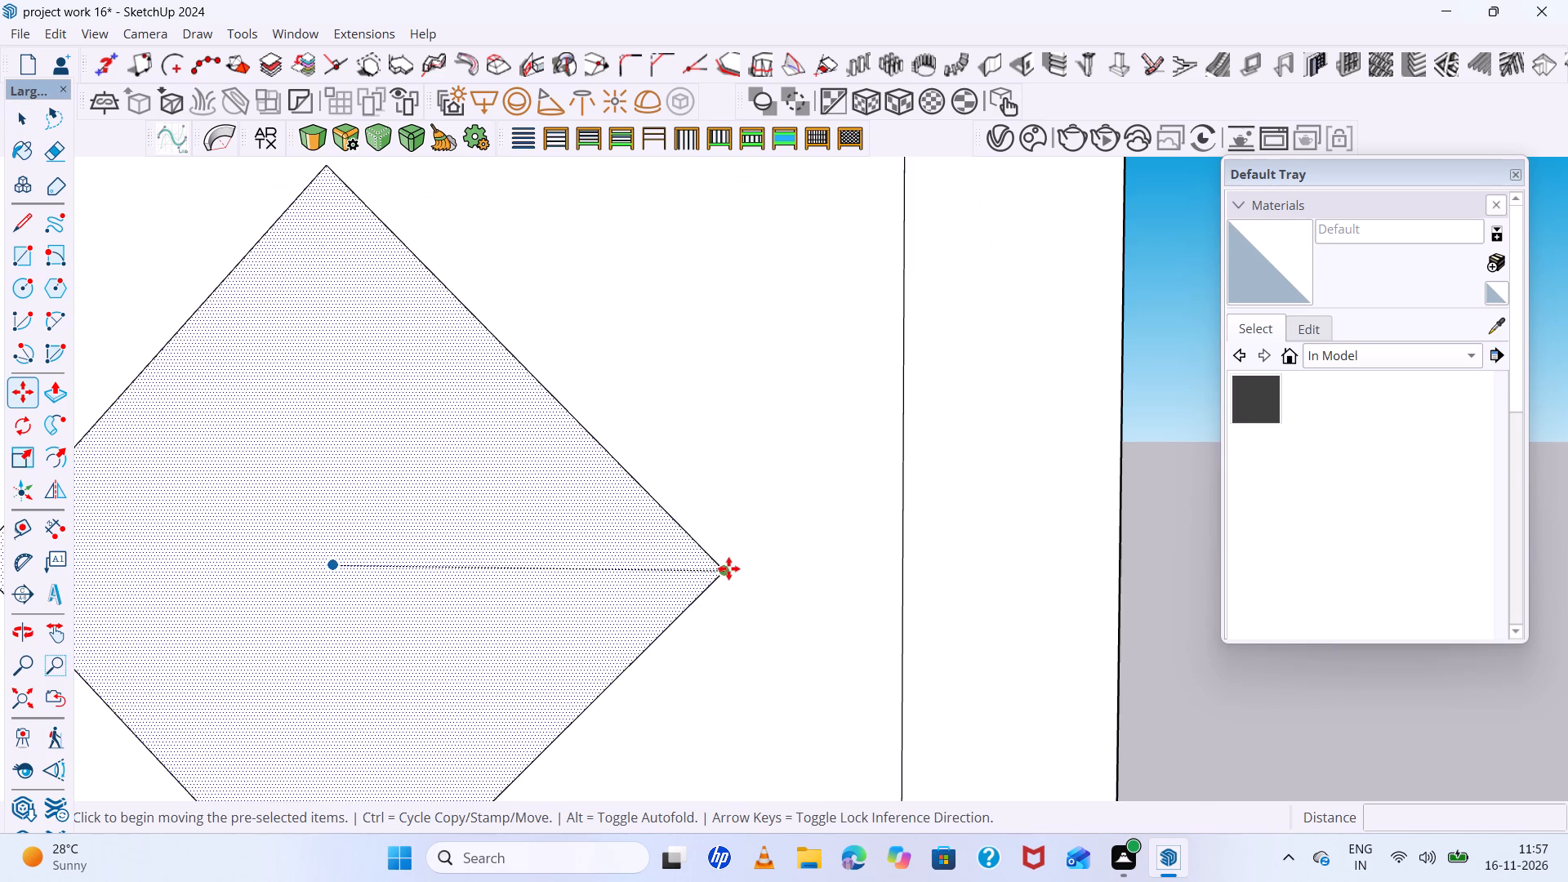
click(723, 570)
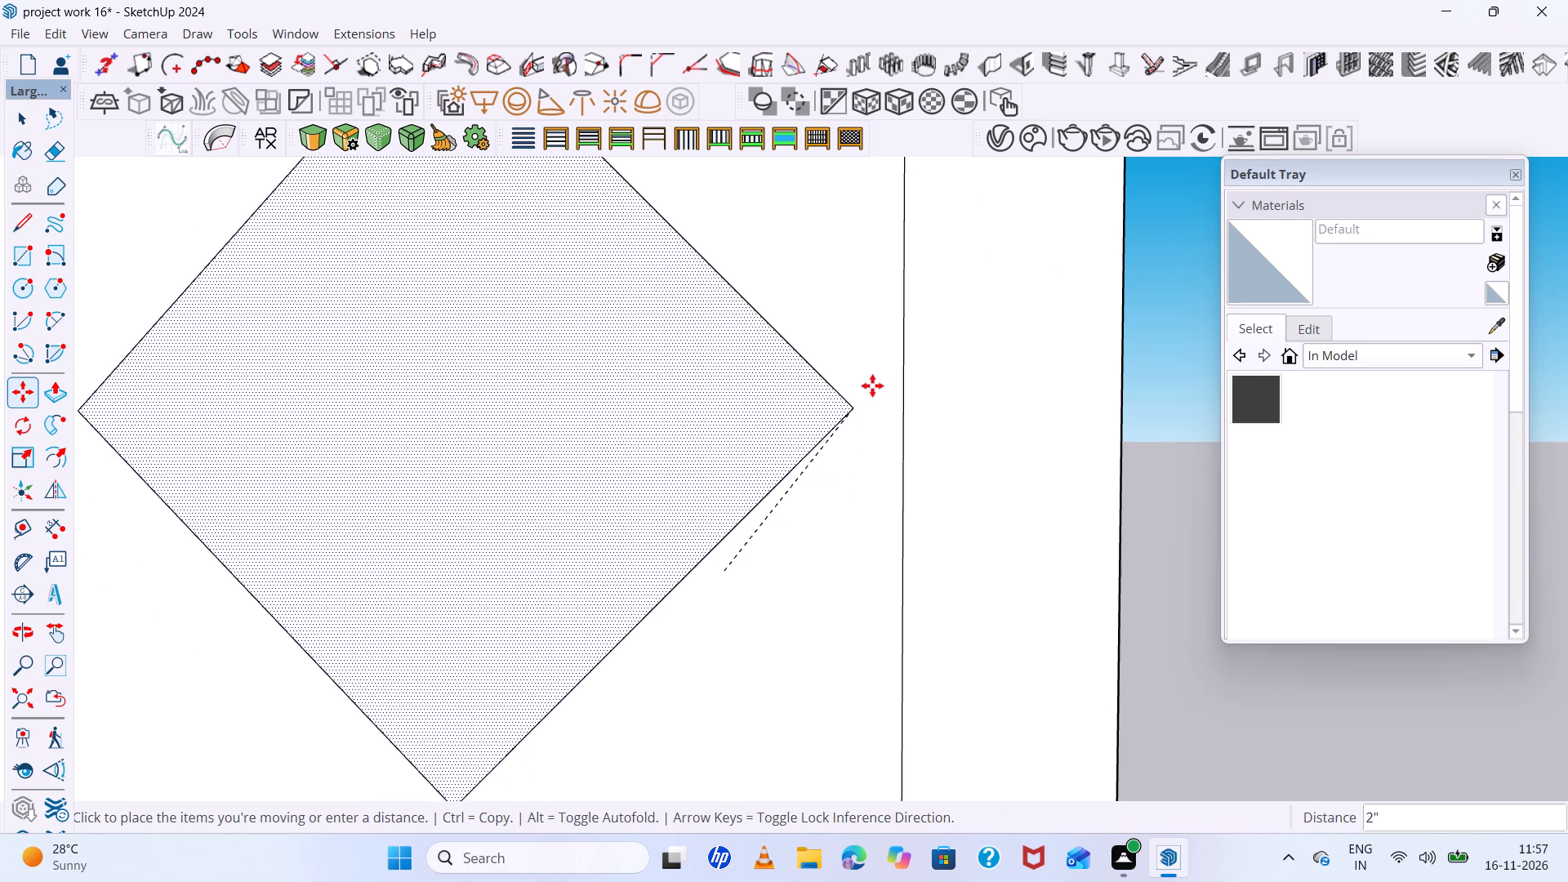
scroll(849, 408, down, 13)
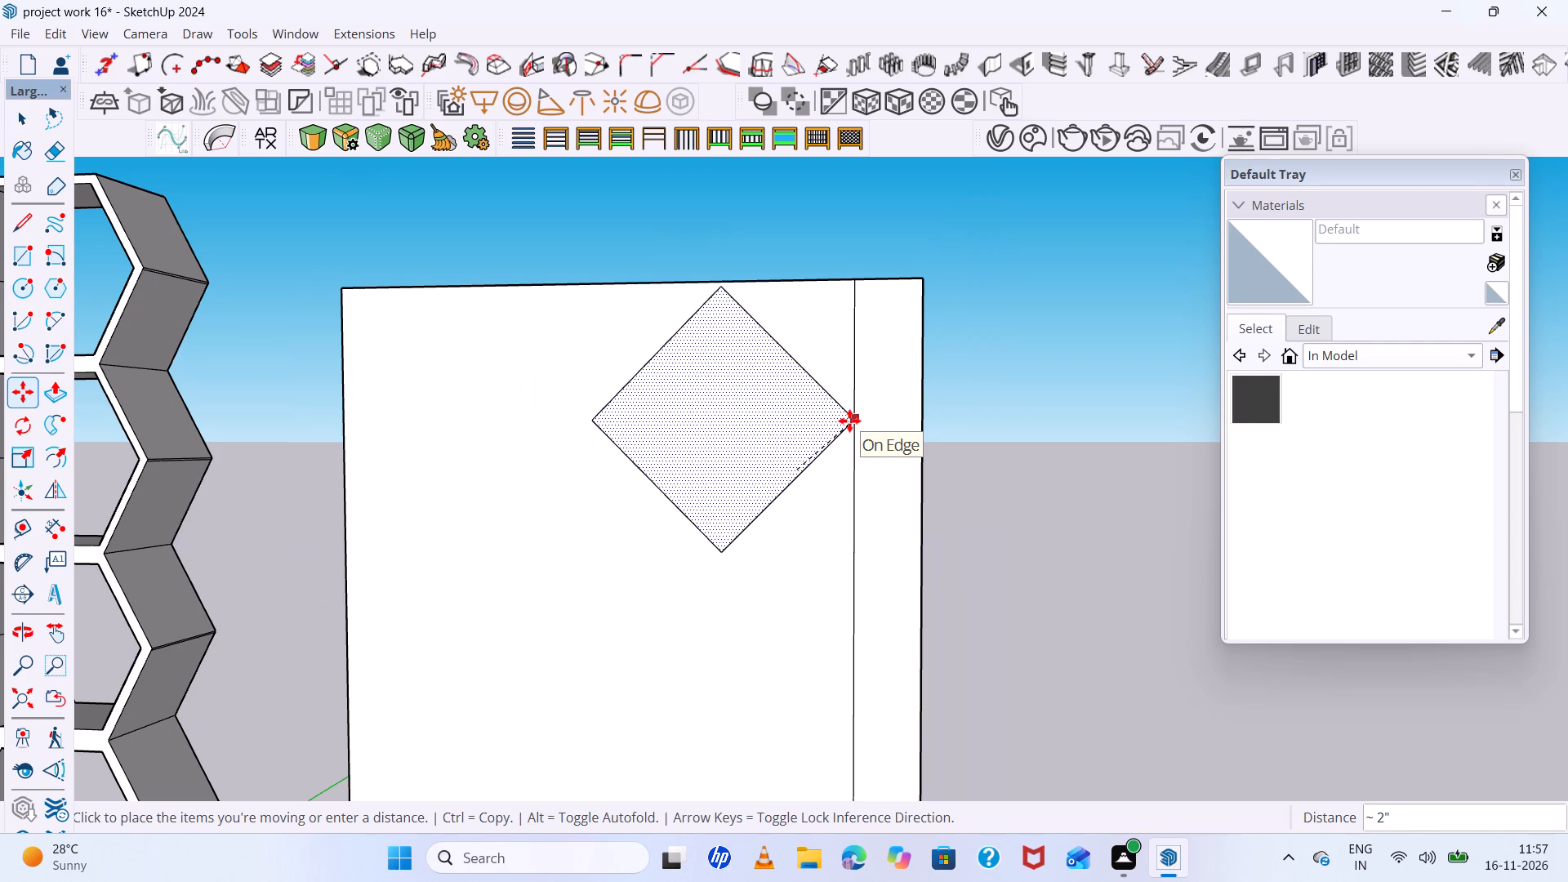
click(849, 416)
Examine the diamond's size and proportions against the triangular pattern in the reference picture.
scroll(777, 445, down, 6)
middle_drag(832, 504, 559, 570)
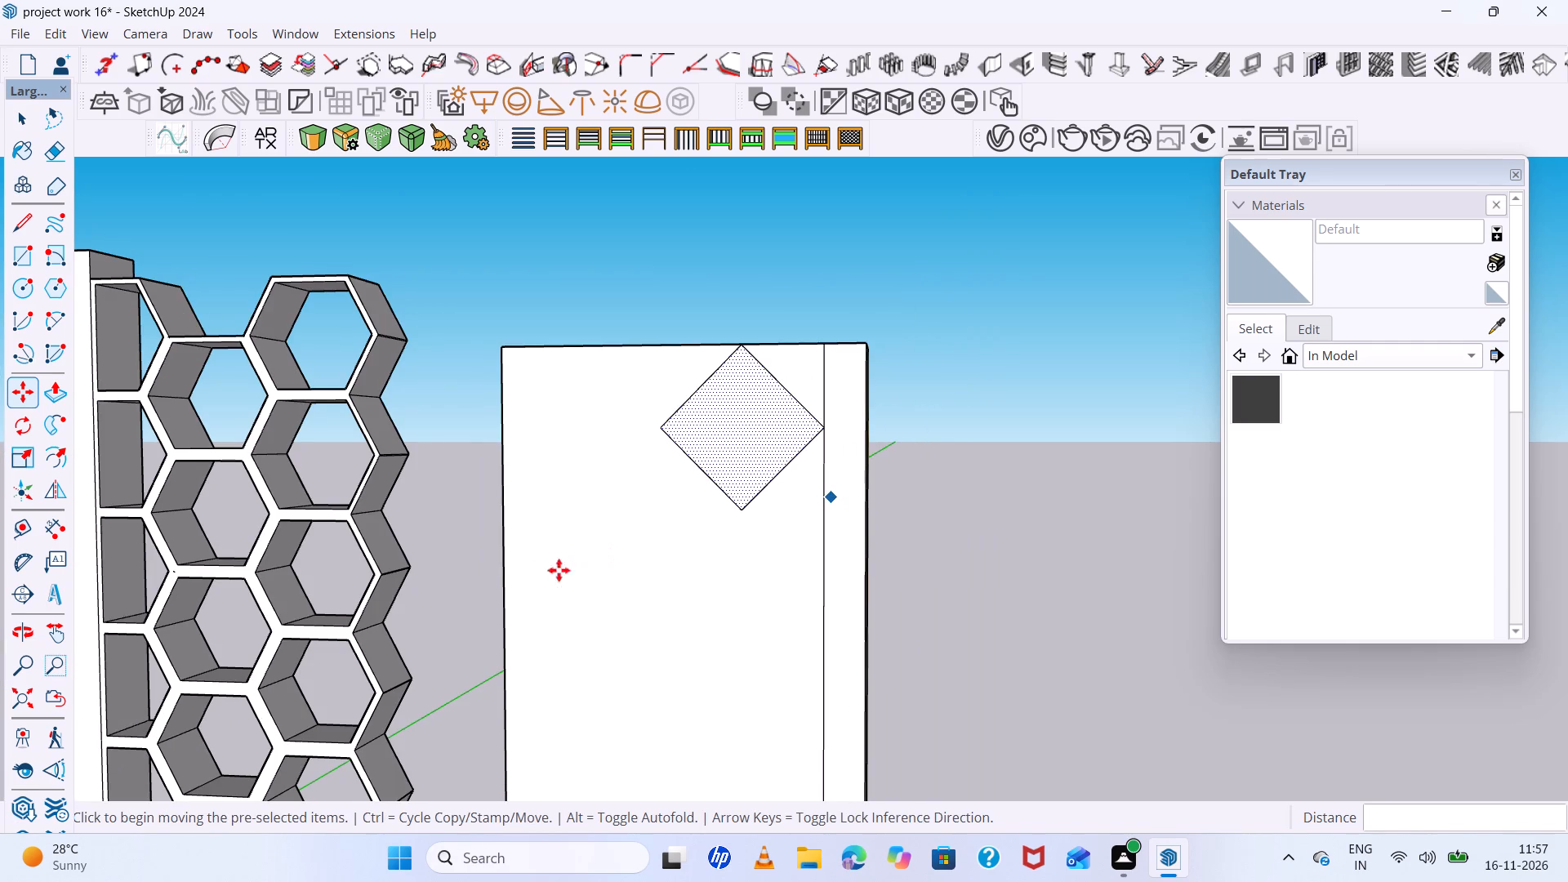
middle_drag(559, 570, 403, 614)
scroll(523, 573, up, 1)
scroll(577, 544, down, 12)
middle_drag(532, 662, 384, 782)
scroll(648, 433, up, 11)
middle_drag(648, 454, 793, 383)
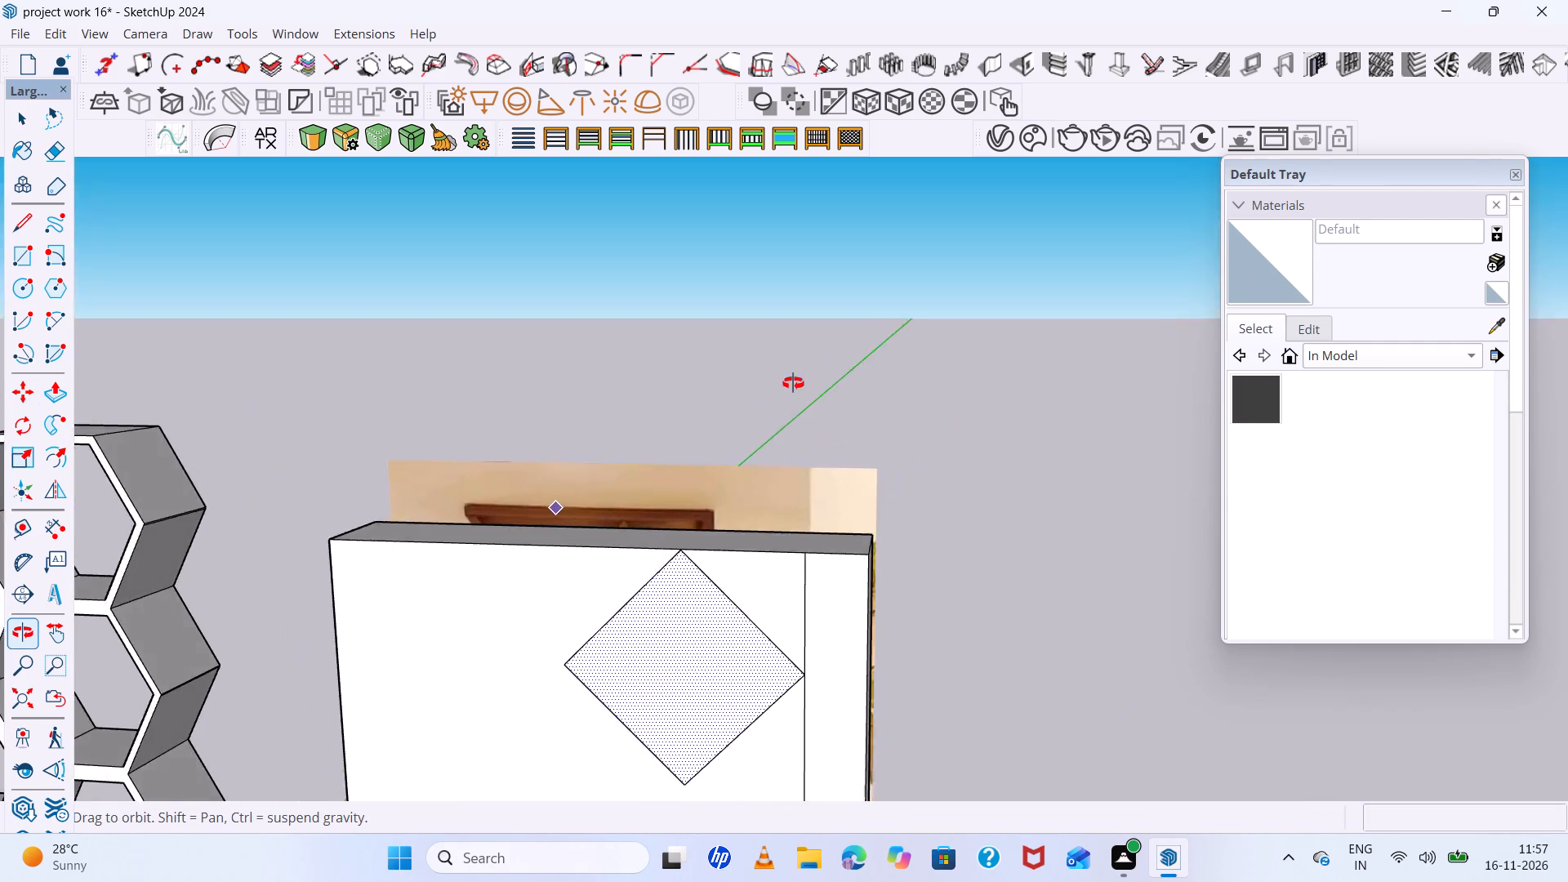
middle_drag(793, 383, 594, 398)
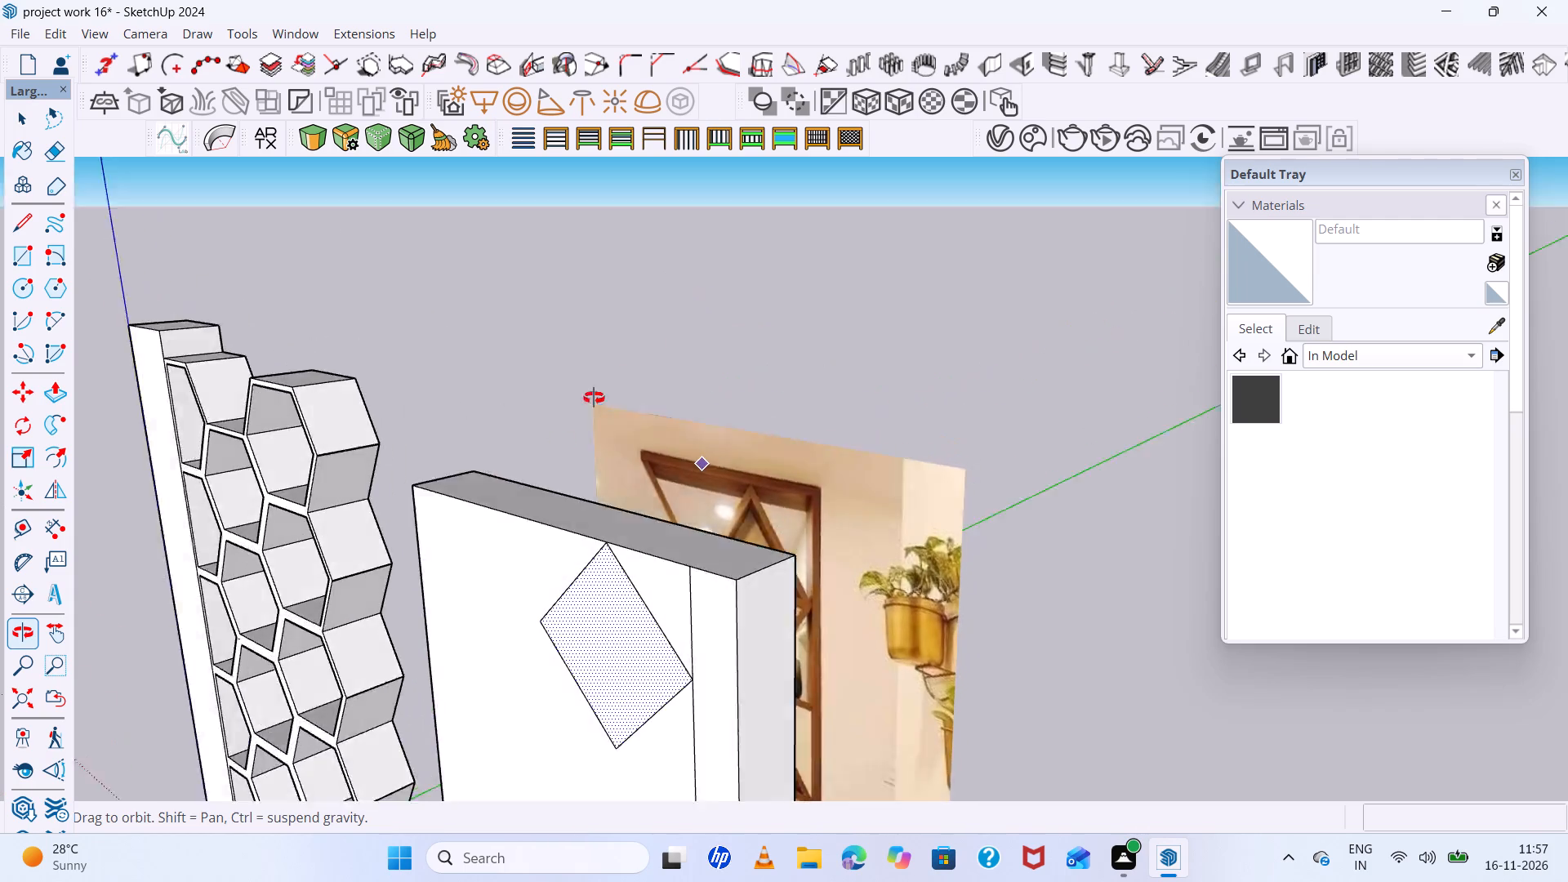
middle_drag(594, 398, 628, 356)
scroll(595, 346, down, 13)
scroll(635, 475, up, 5)
scroll(617, 583, down, 2)
middle_drag(608, 572, 572, 556)
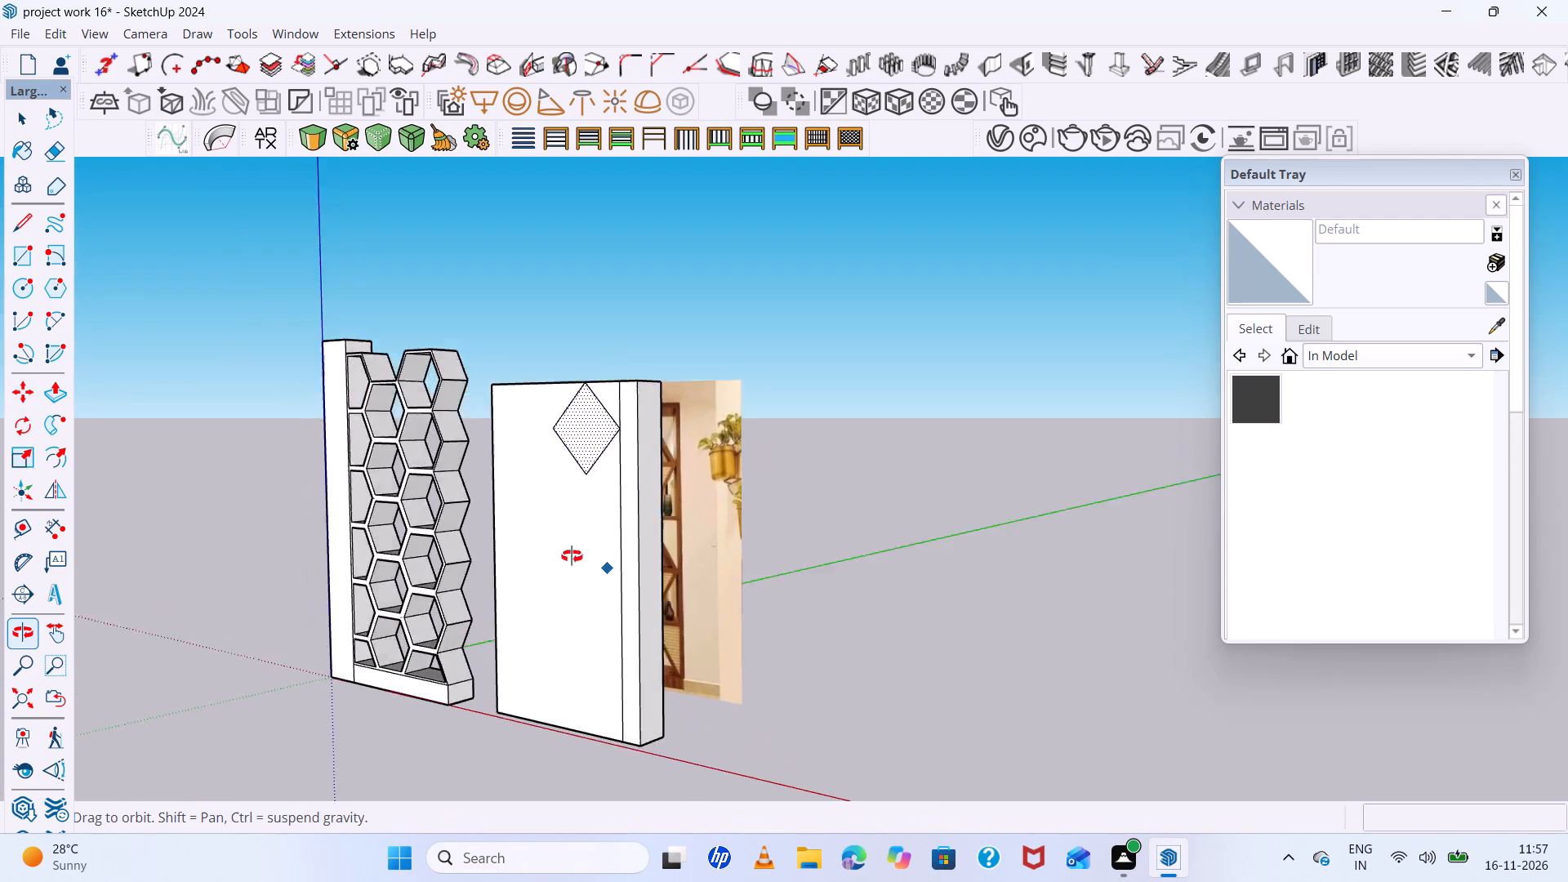
middle_drag(572, 556, 546, 509)
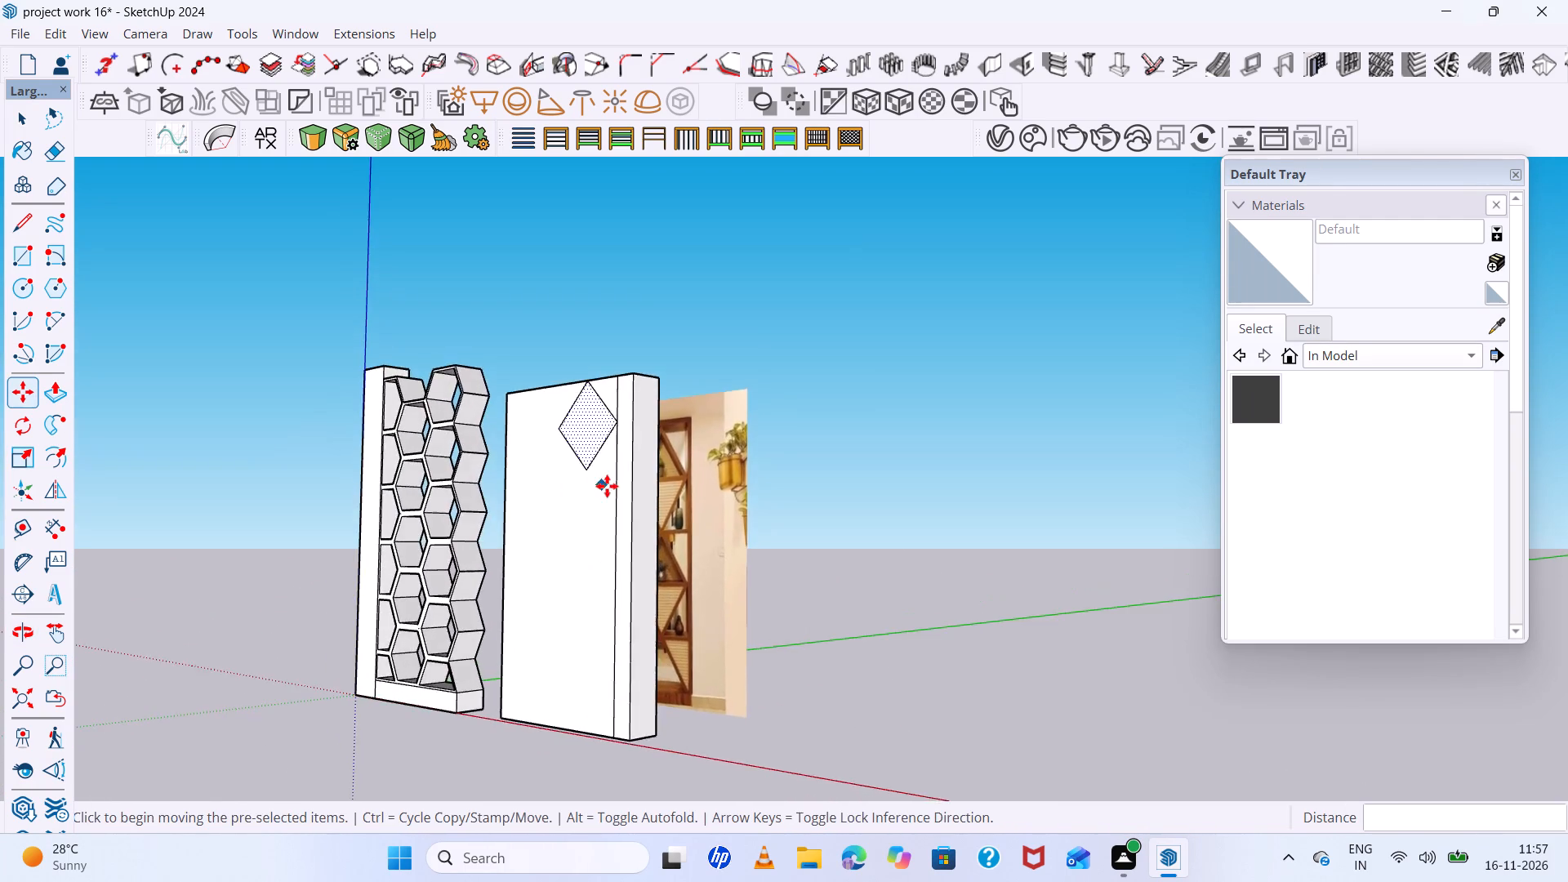
scroll(722, 520, up, 10)
scroll(724, 520, down, 1)
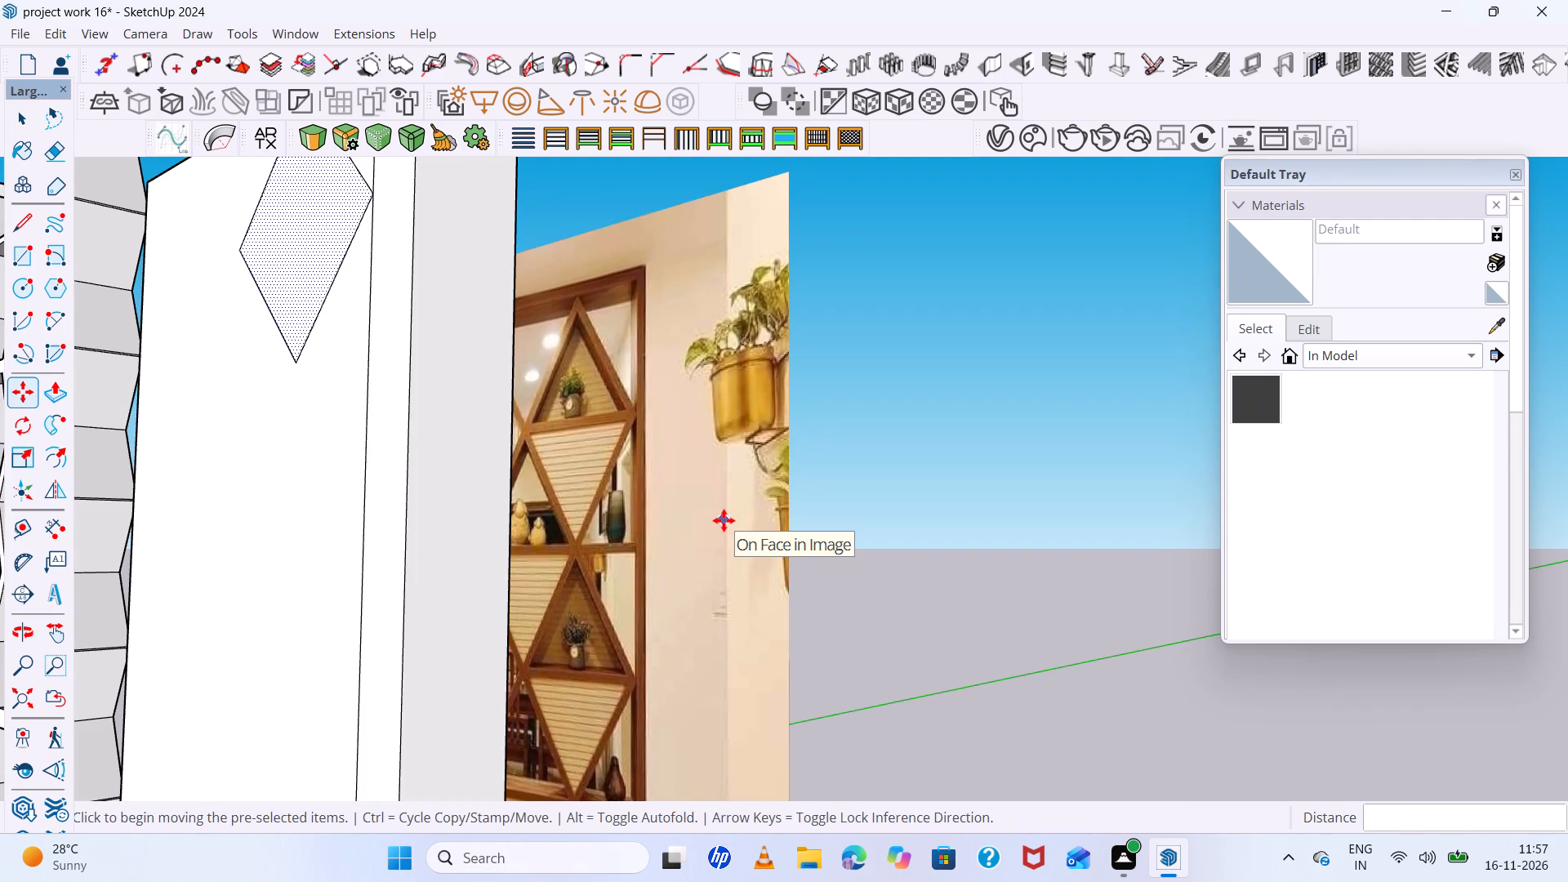
scroll(724, 520, down, 4)
scroll(495, 387, down, 5)
Stretch the diamond downward from its bottom corner by a factor of about 1.2, keeping its top corner fixed.
middle_drag(509, 427, 769, 543)
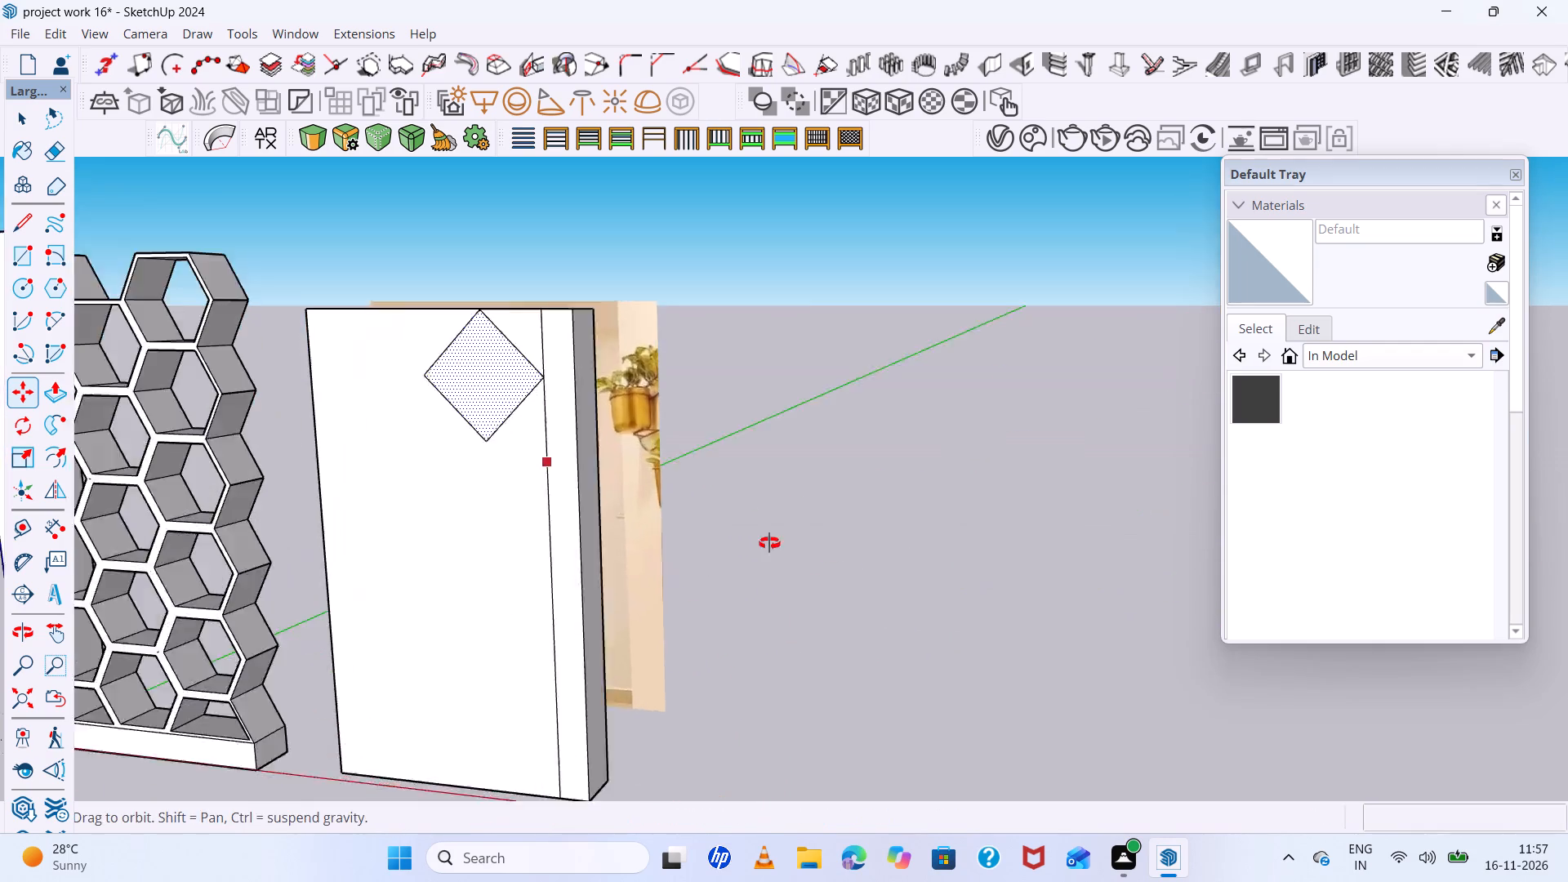
middle_drag(769, 543, 800, 546)
scroll(531, 418, up, 6)
key(s)
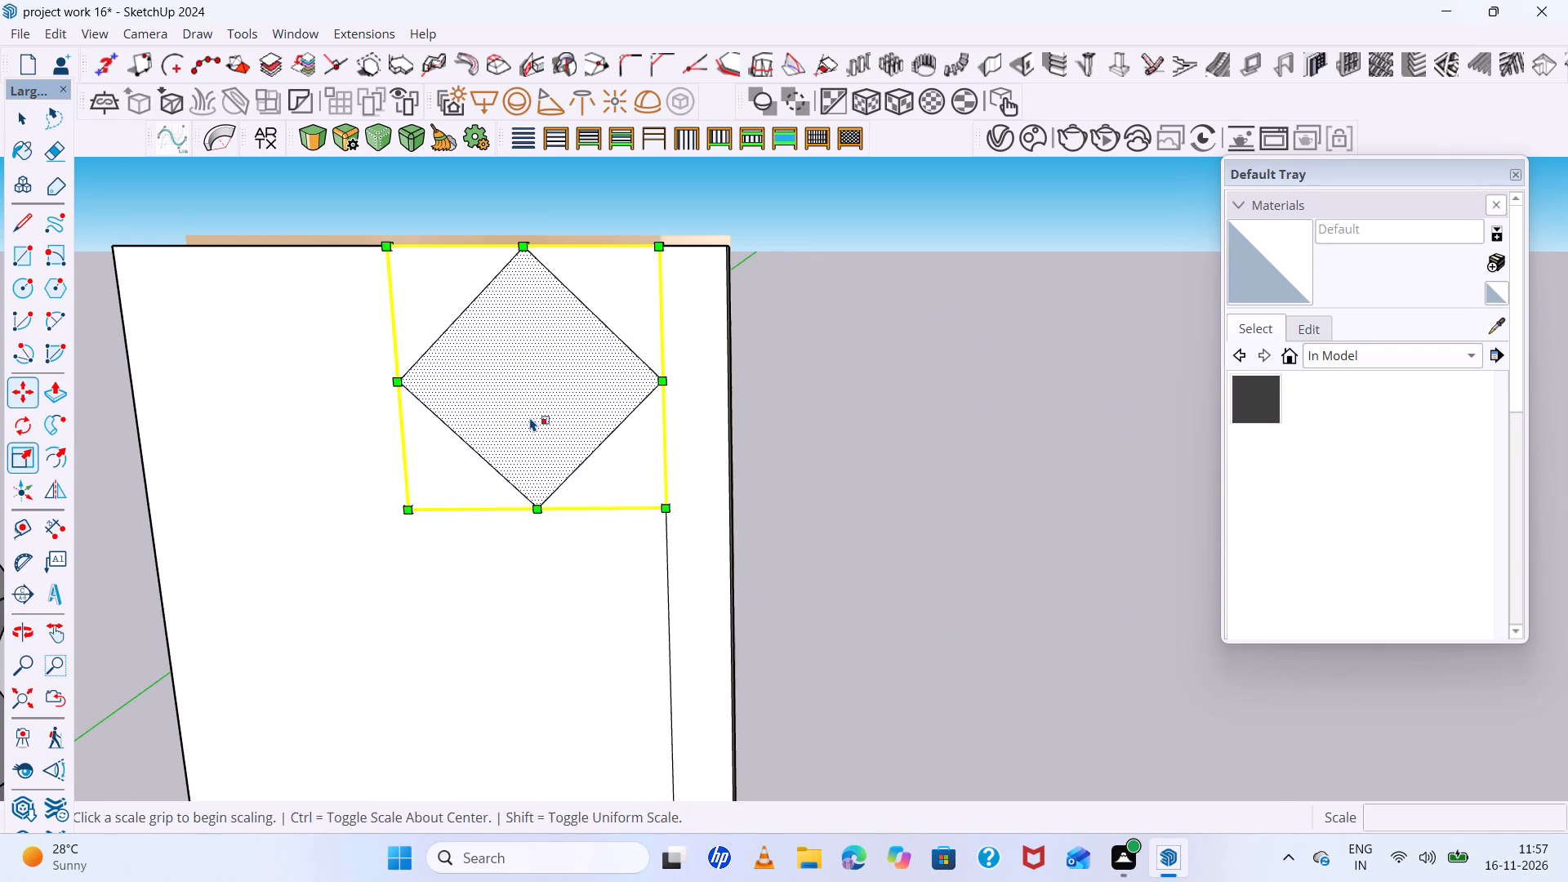
drag(540, 510, 541, 562)
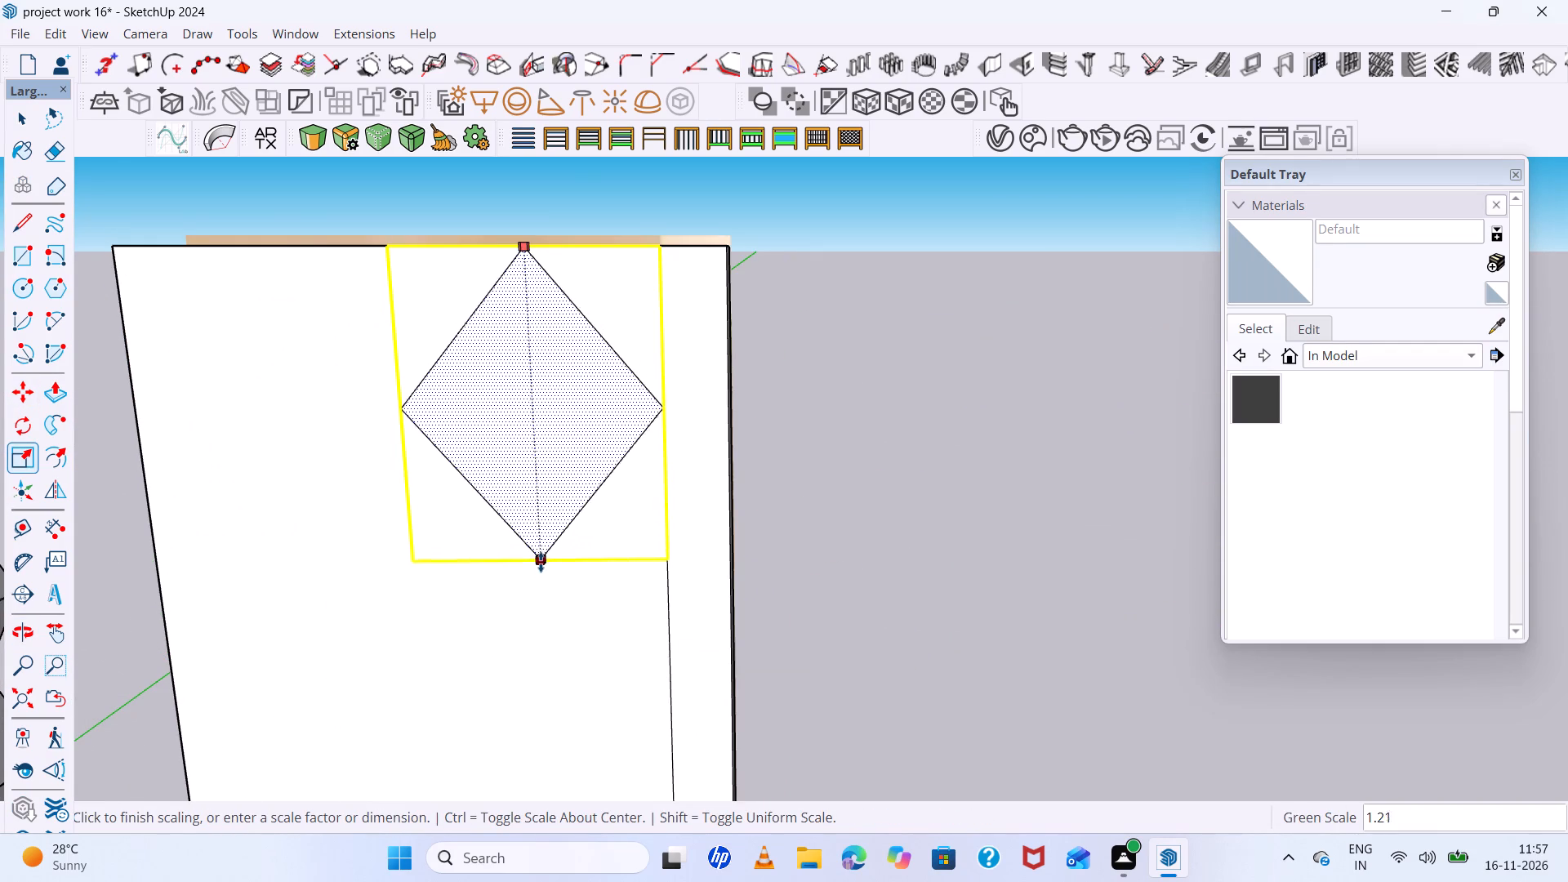
drag(541, 562, 541, 567)
key(space)
Compare the diamond with the reference picture and stretch it slightly further downward from its bottom corner.
scroll(704, 529, down, 4)
middle_drag(701, 530, 690, 527)
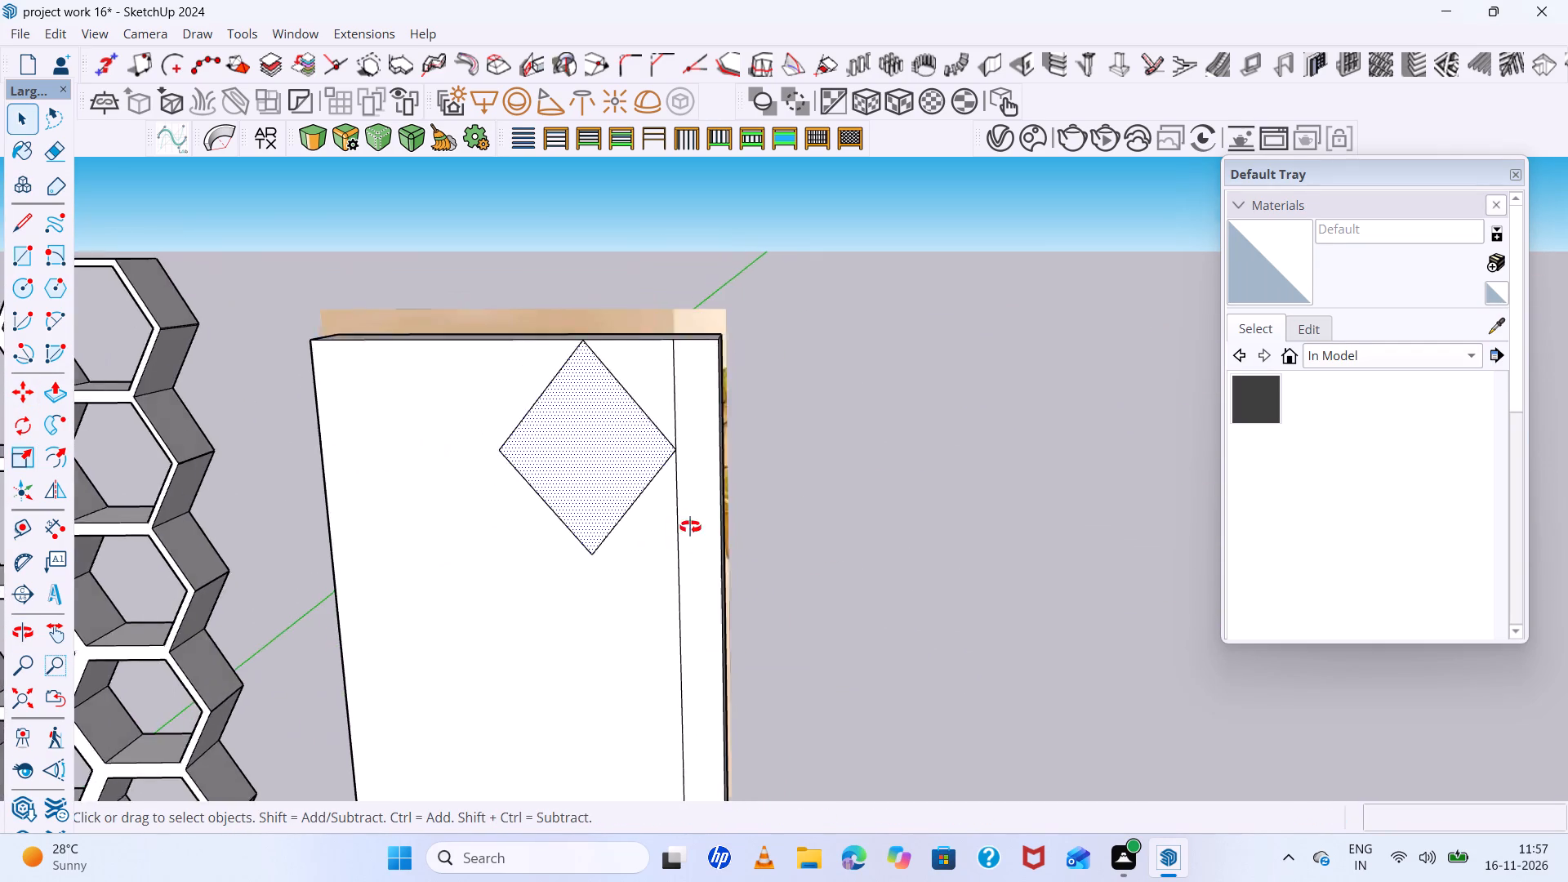
middle_drag(690, 527, 621, 424)
scroll(607, 443, down, 5)
middle_drag(628, 472, 324, 483)
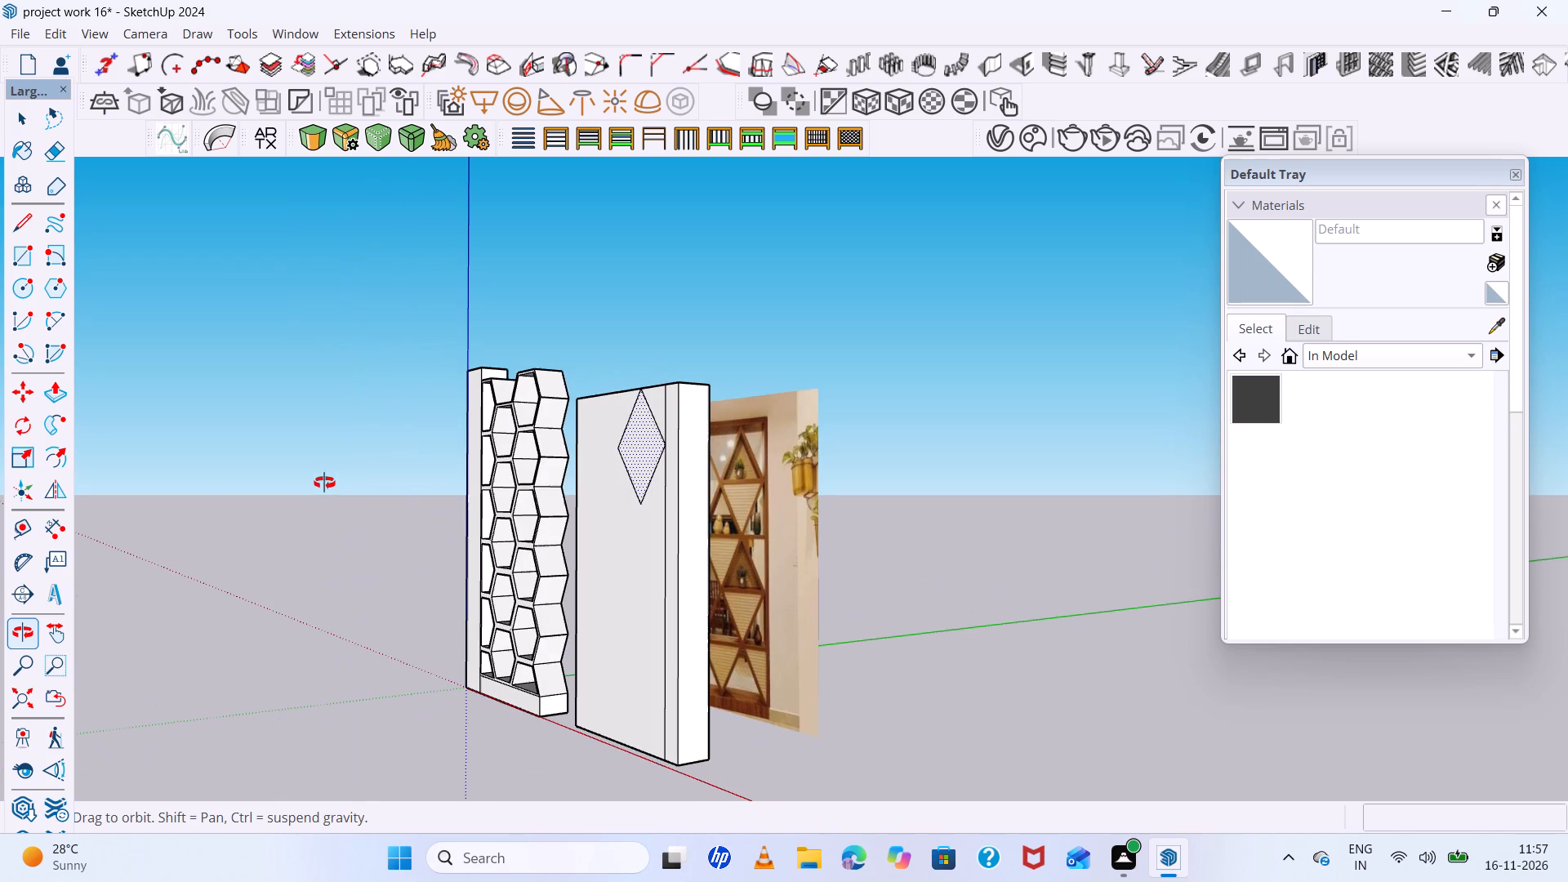
middle_drag(324, 483, 679, 544)
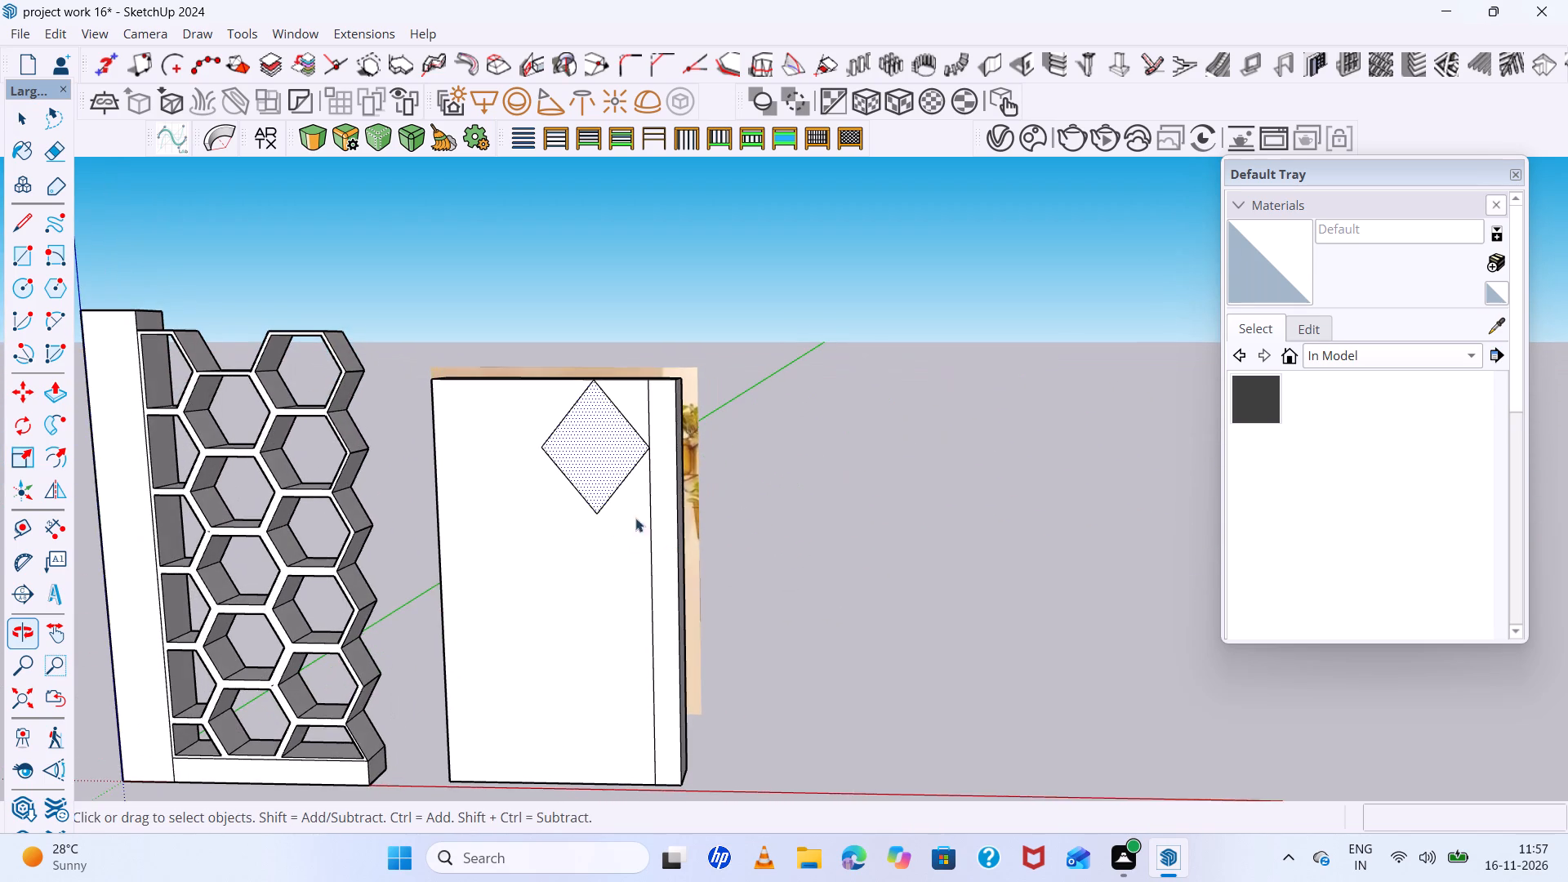
scroll(600, 492, up, 5)
key(s)
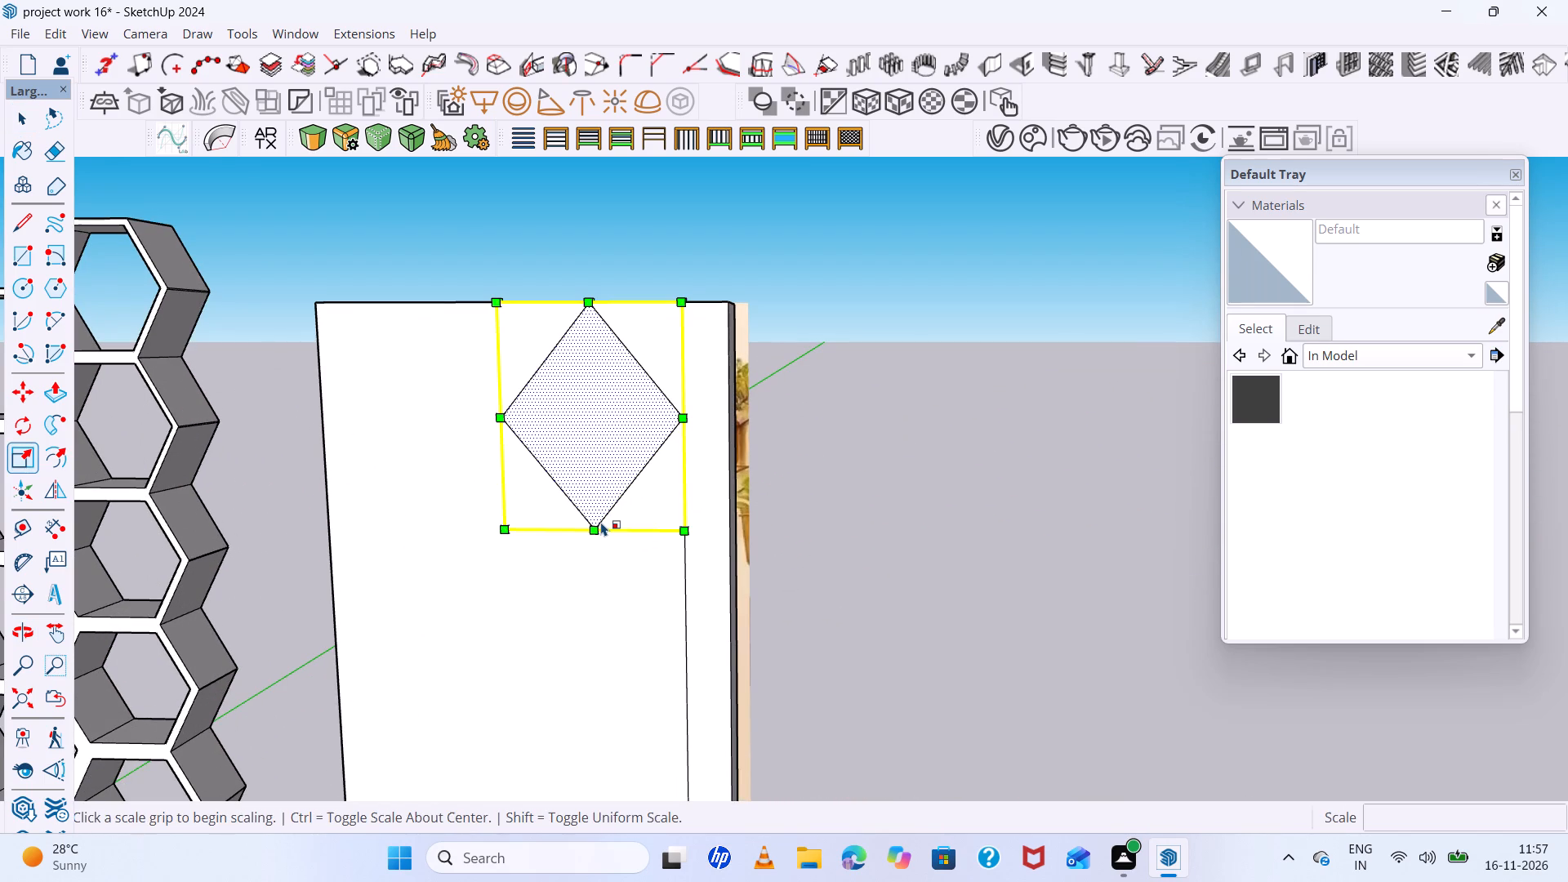
drag(593, 532, 591, 559)
key(space)
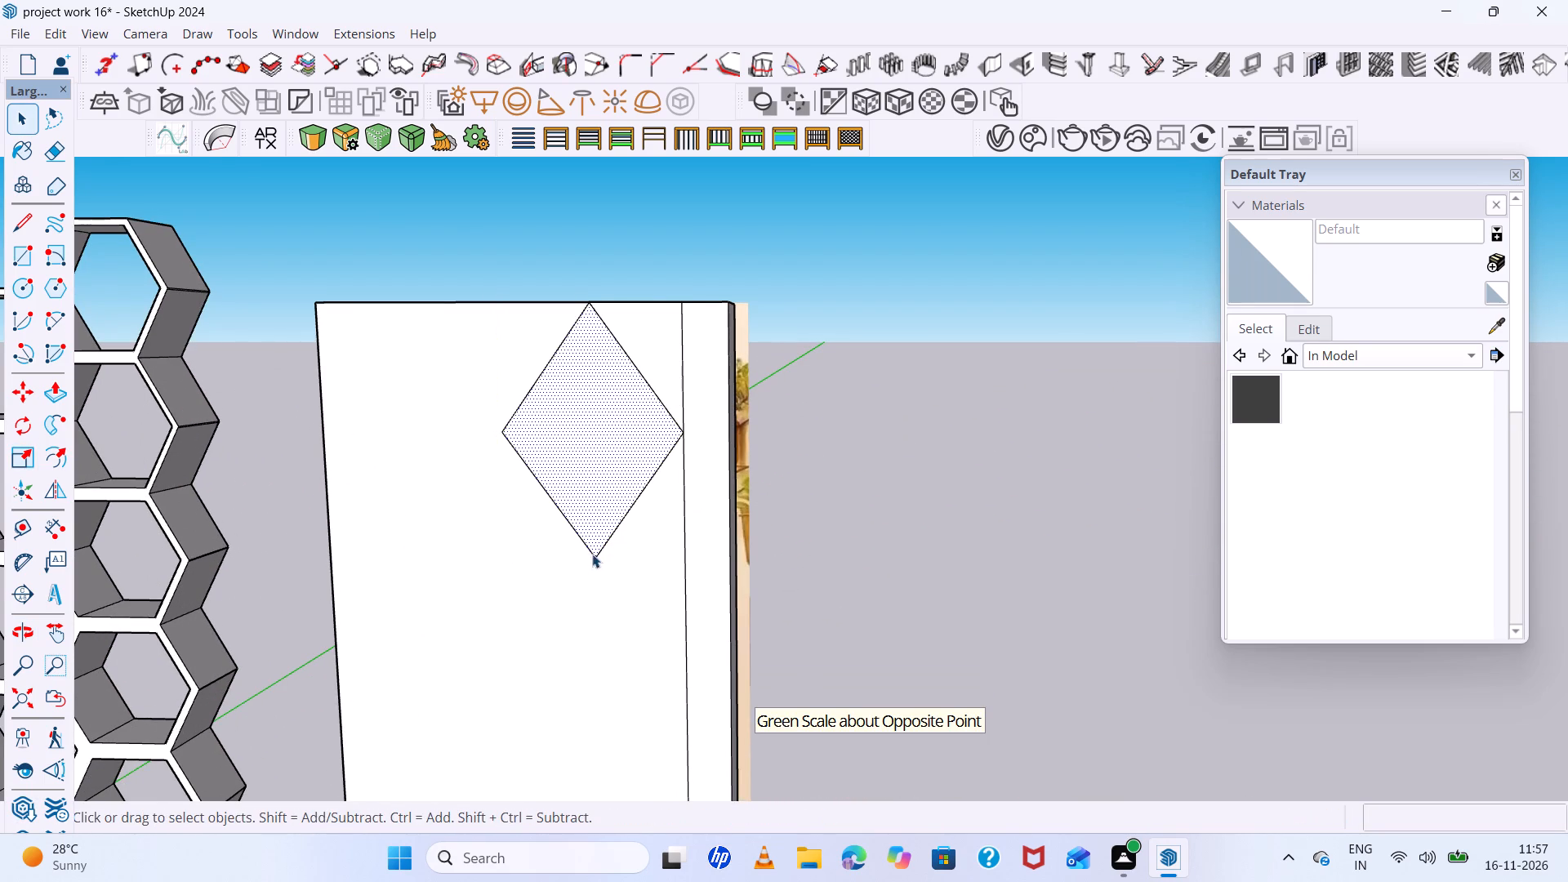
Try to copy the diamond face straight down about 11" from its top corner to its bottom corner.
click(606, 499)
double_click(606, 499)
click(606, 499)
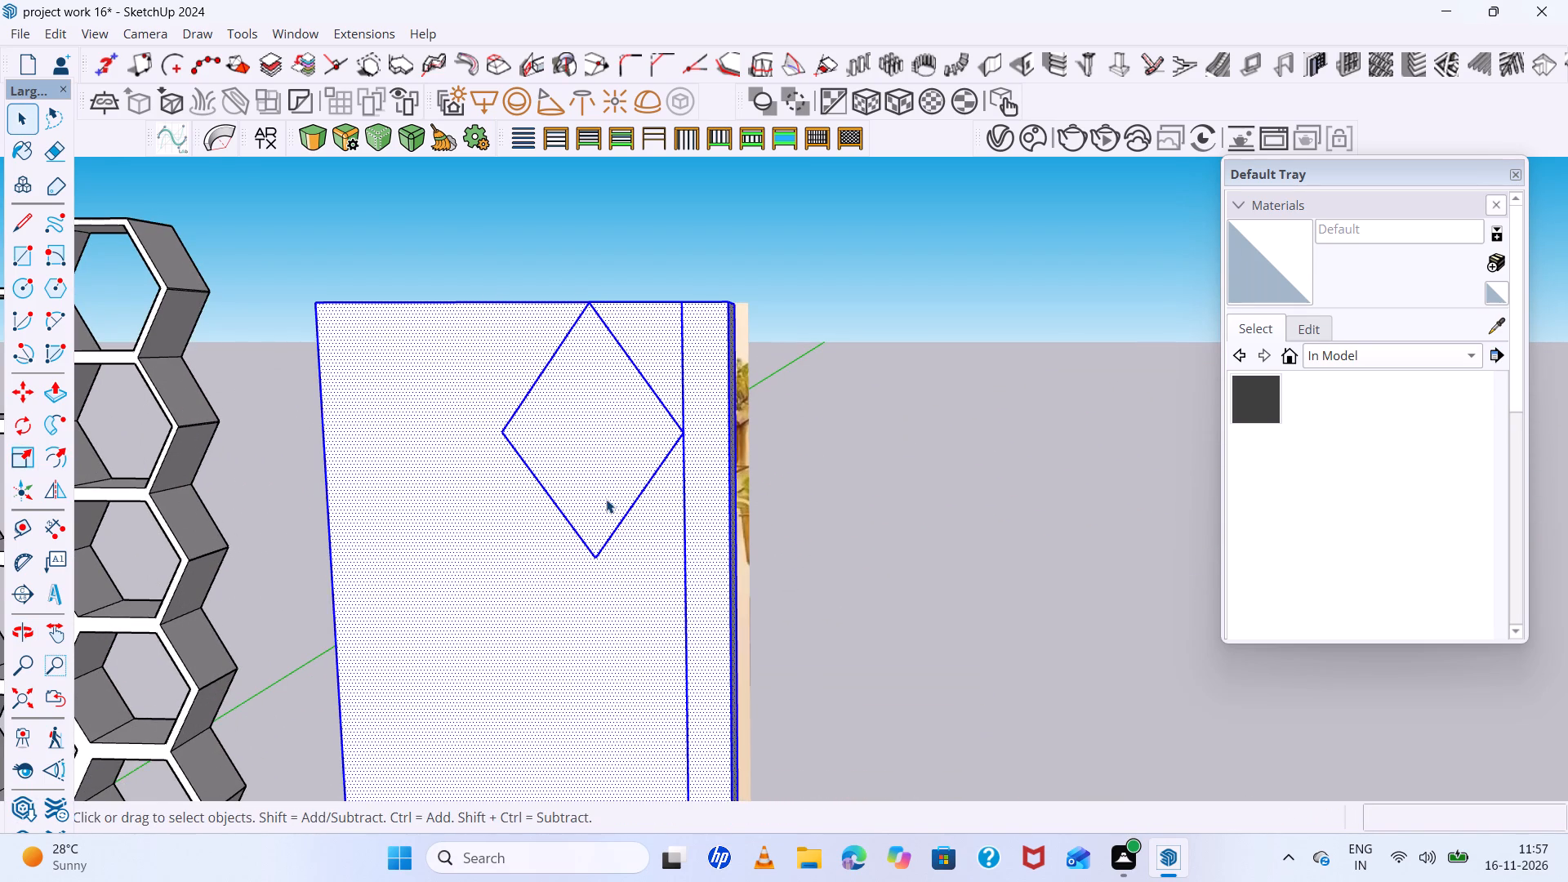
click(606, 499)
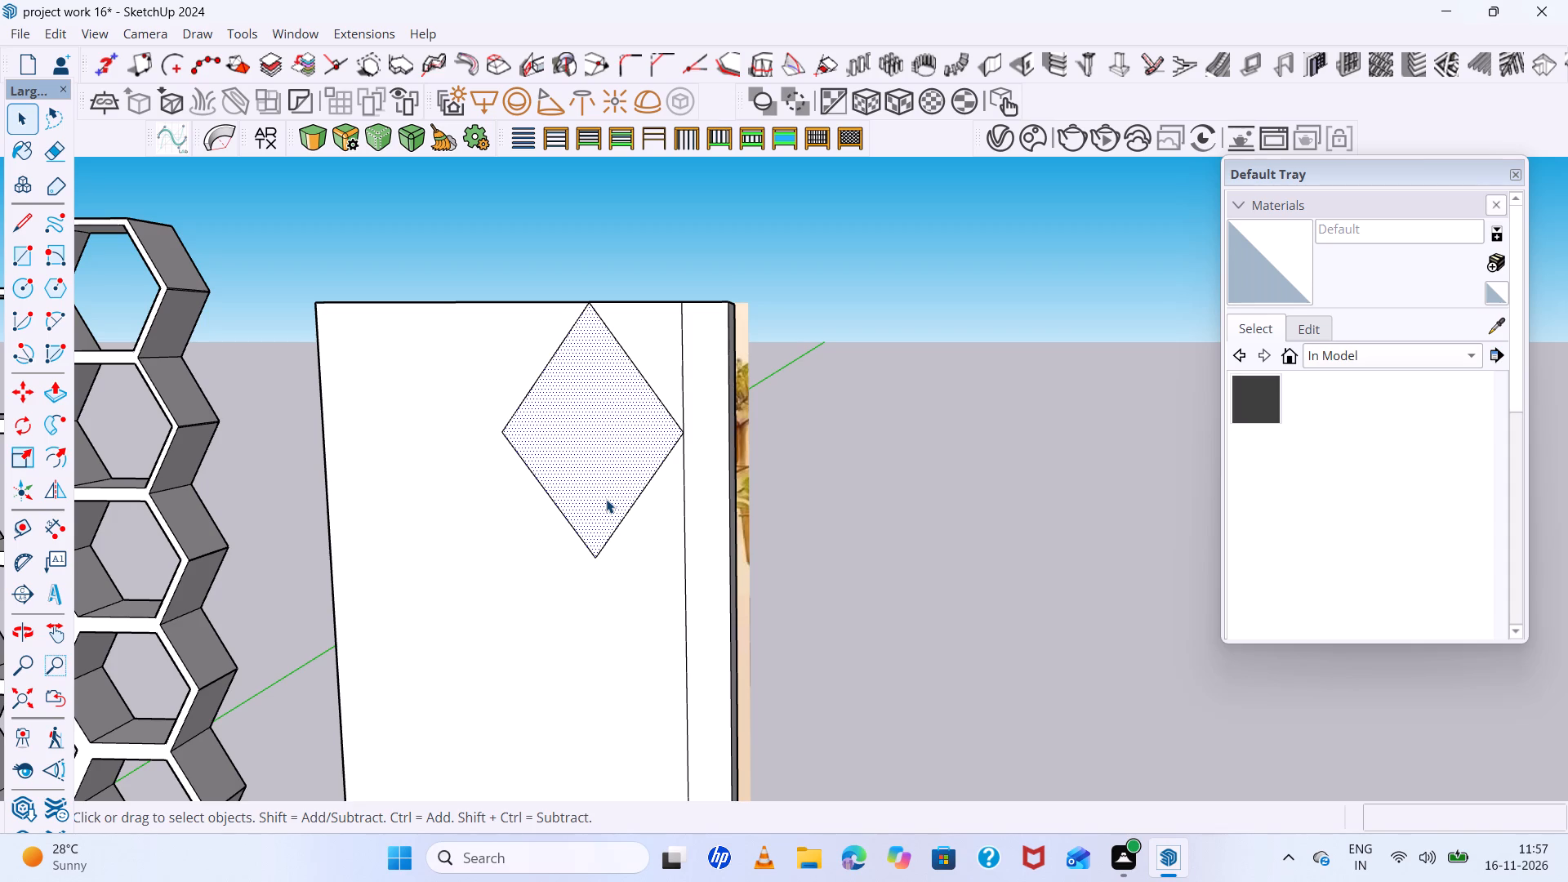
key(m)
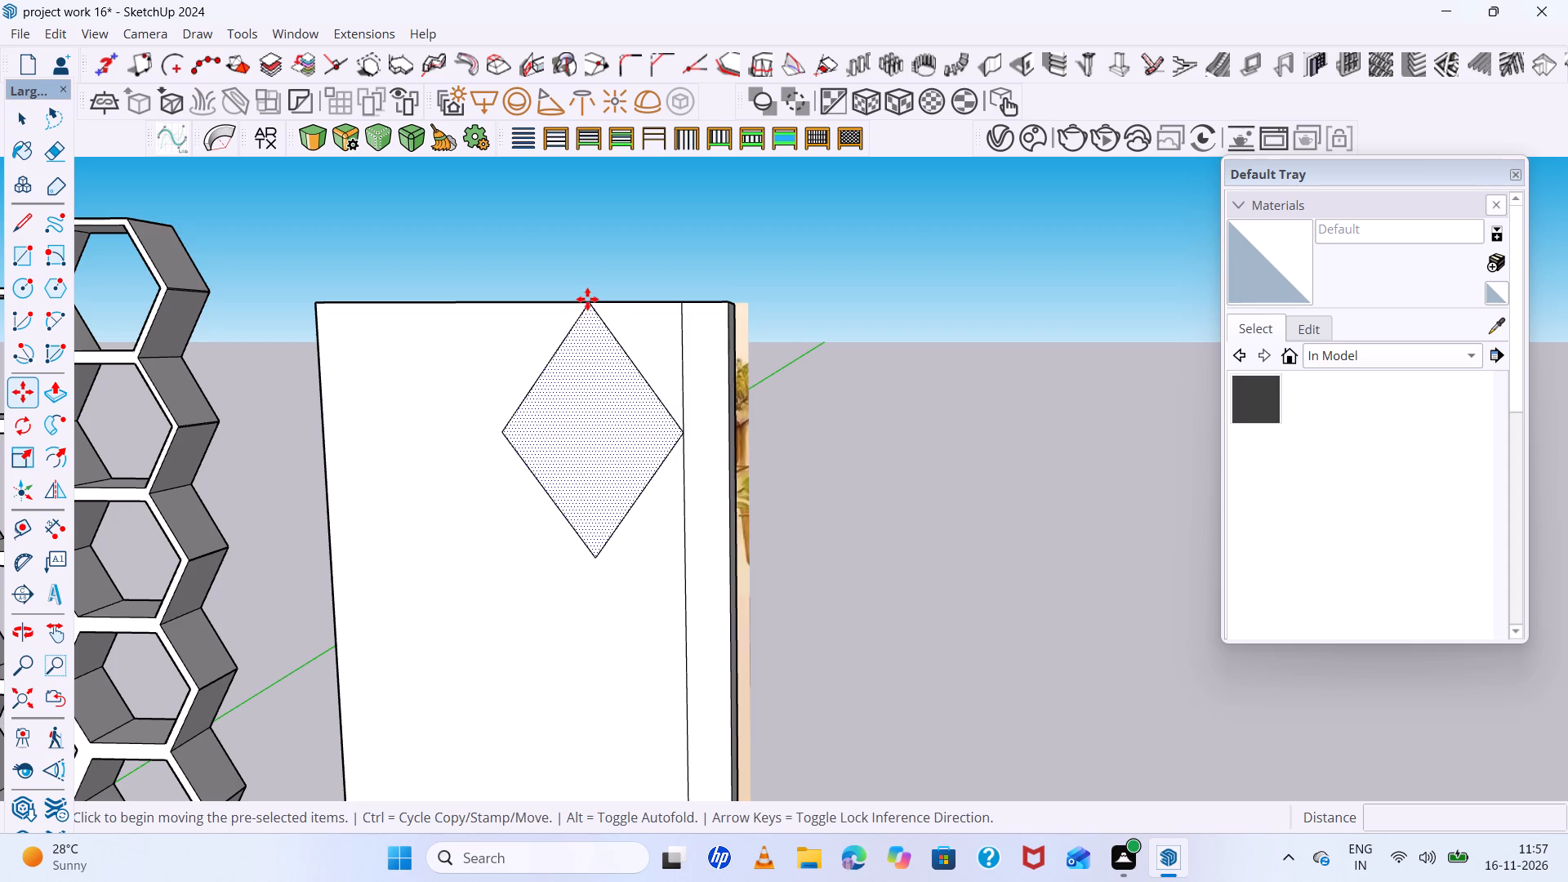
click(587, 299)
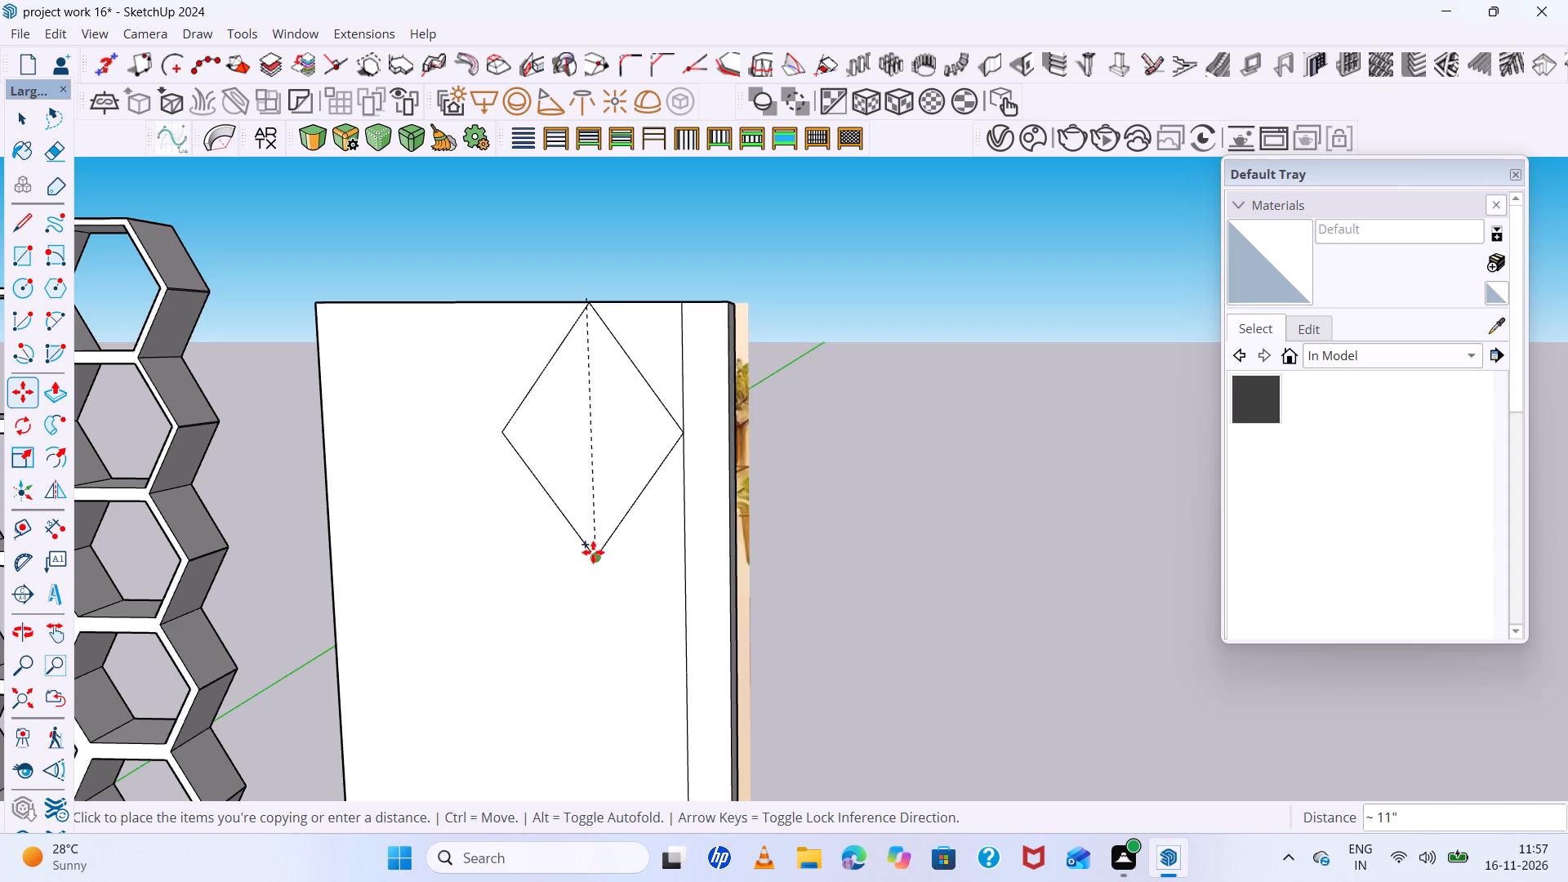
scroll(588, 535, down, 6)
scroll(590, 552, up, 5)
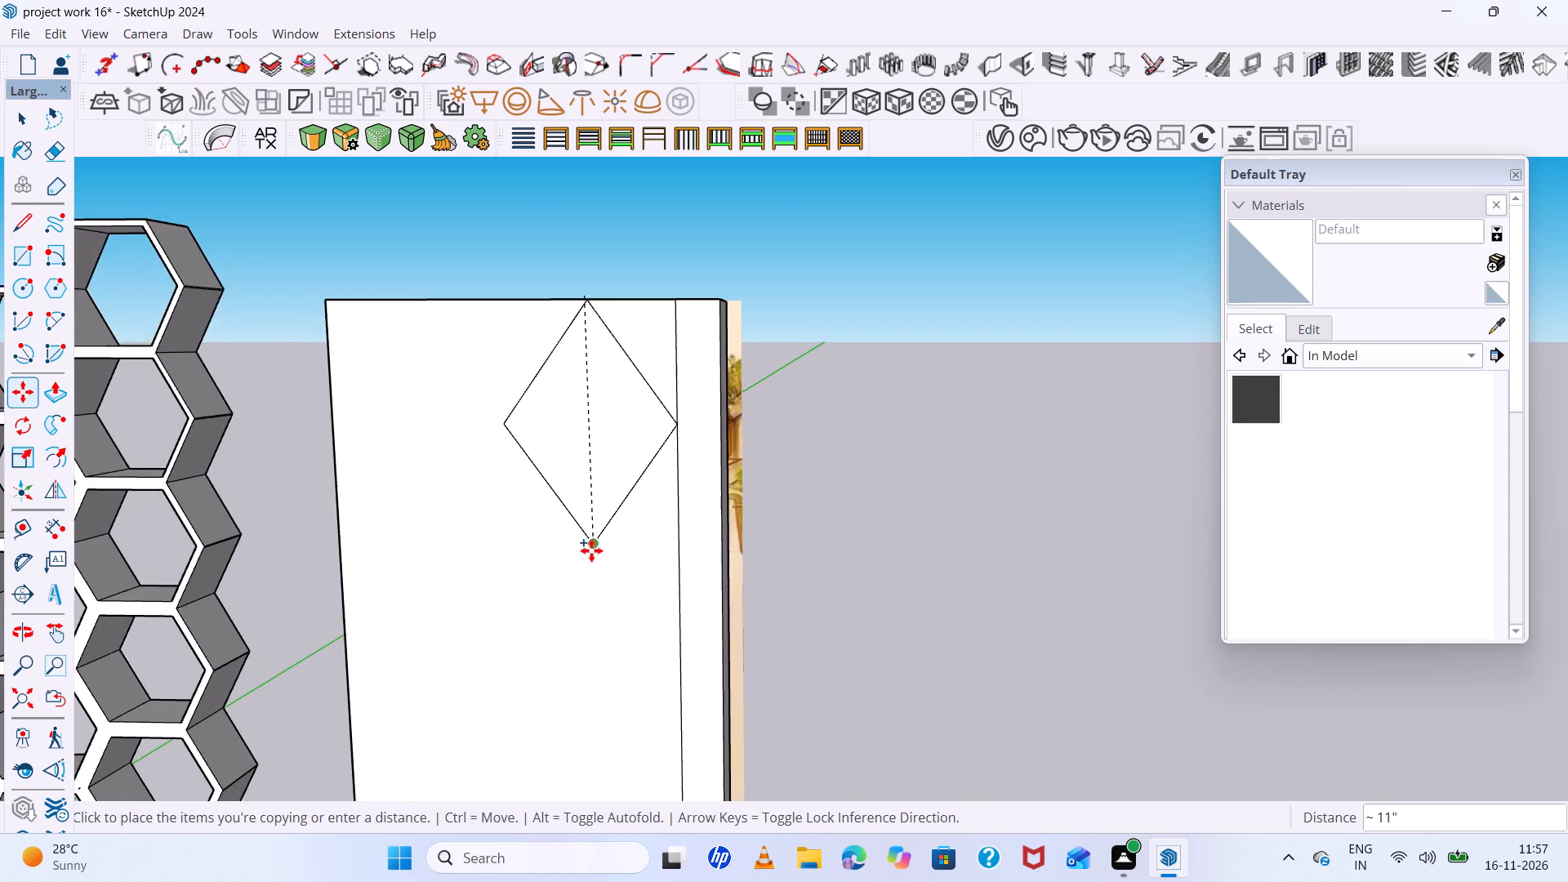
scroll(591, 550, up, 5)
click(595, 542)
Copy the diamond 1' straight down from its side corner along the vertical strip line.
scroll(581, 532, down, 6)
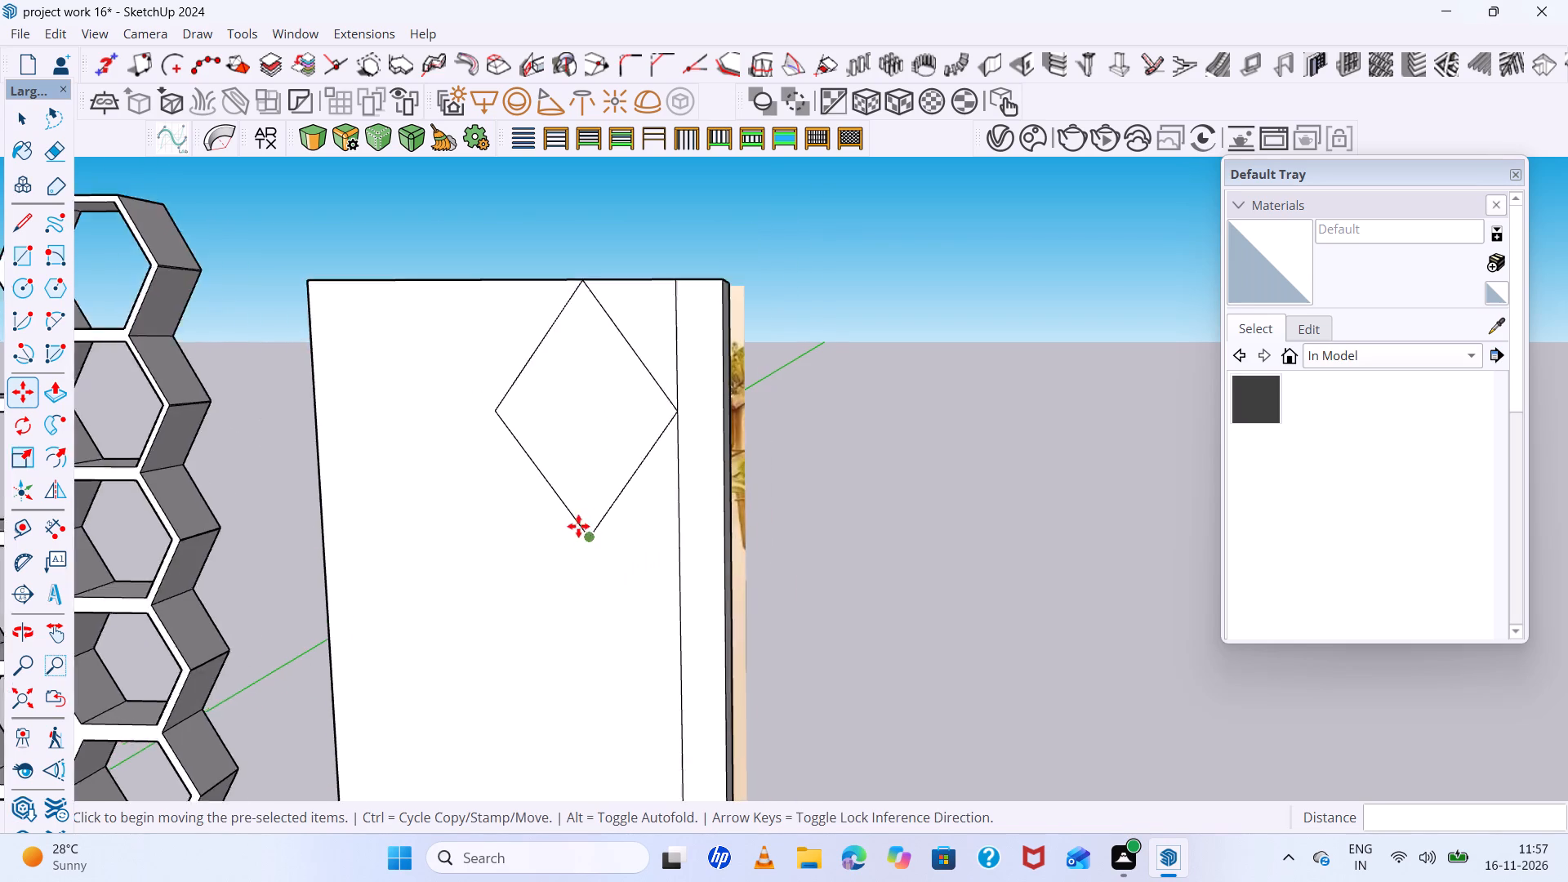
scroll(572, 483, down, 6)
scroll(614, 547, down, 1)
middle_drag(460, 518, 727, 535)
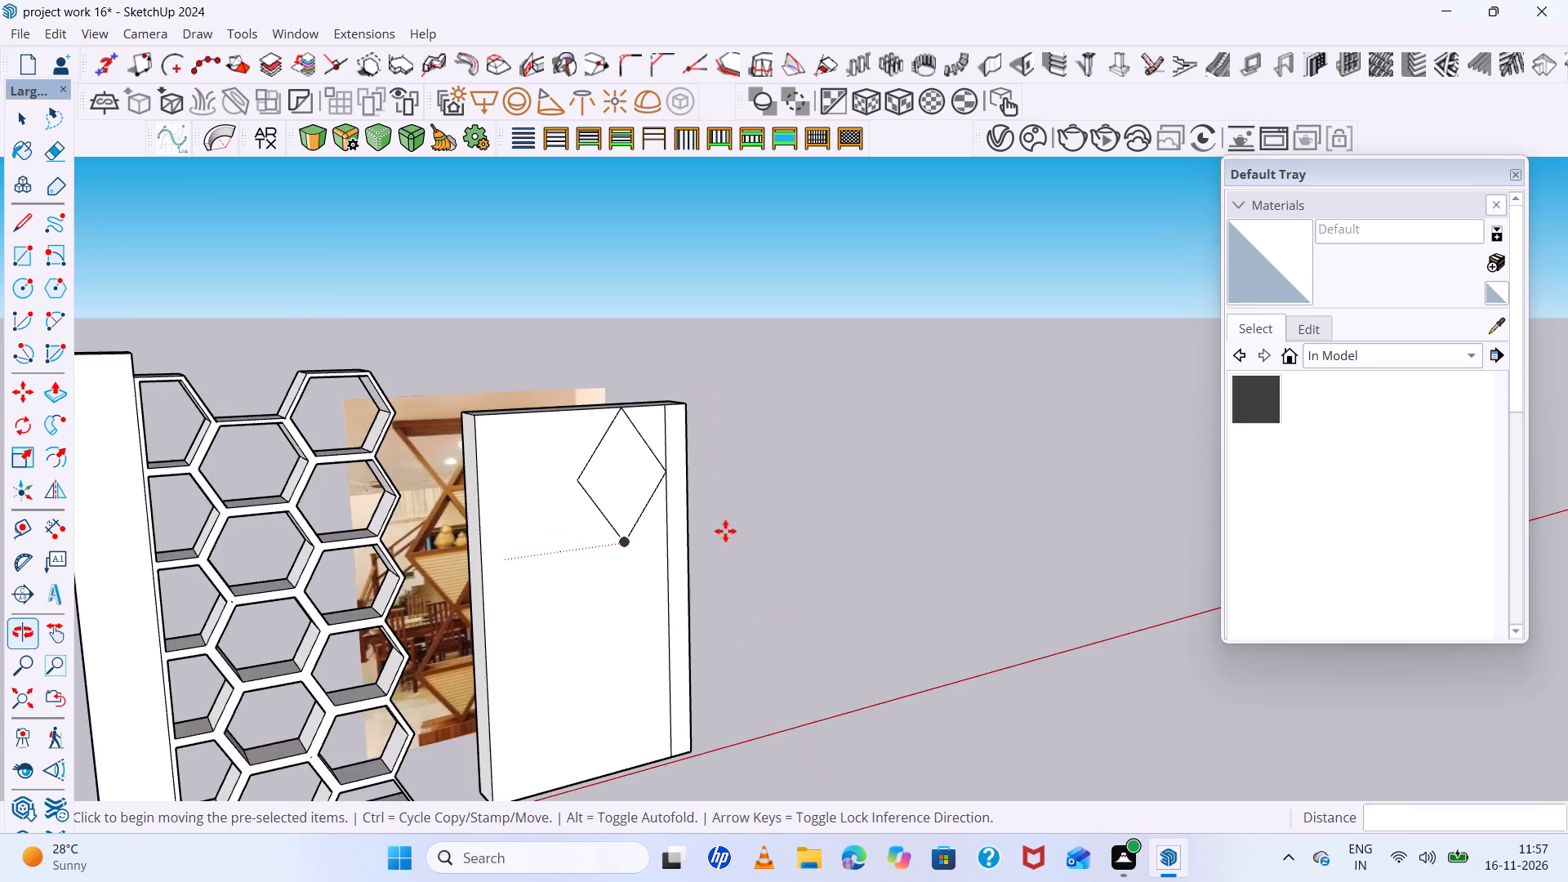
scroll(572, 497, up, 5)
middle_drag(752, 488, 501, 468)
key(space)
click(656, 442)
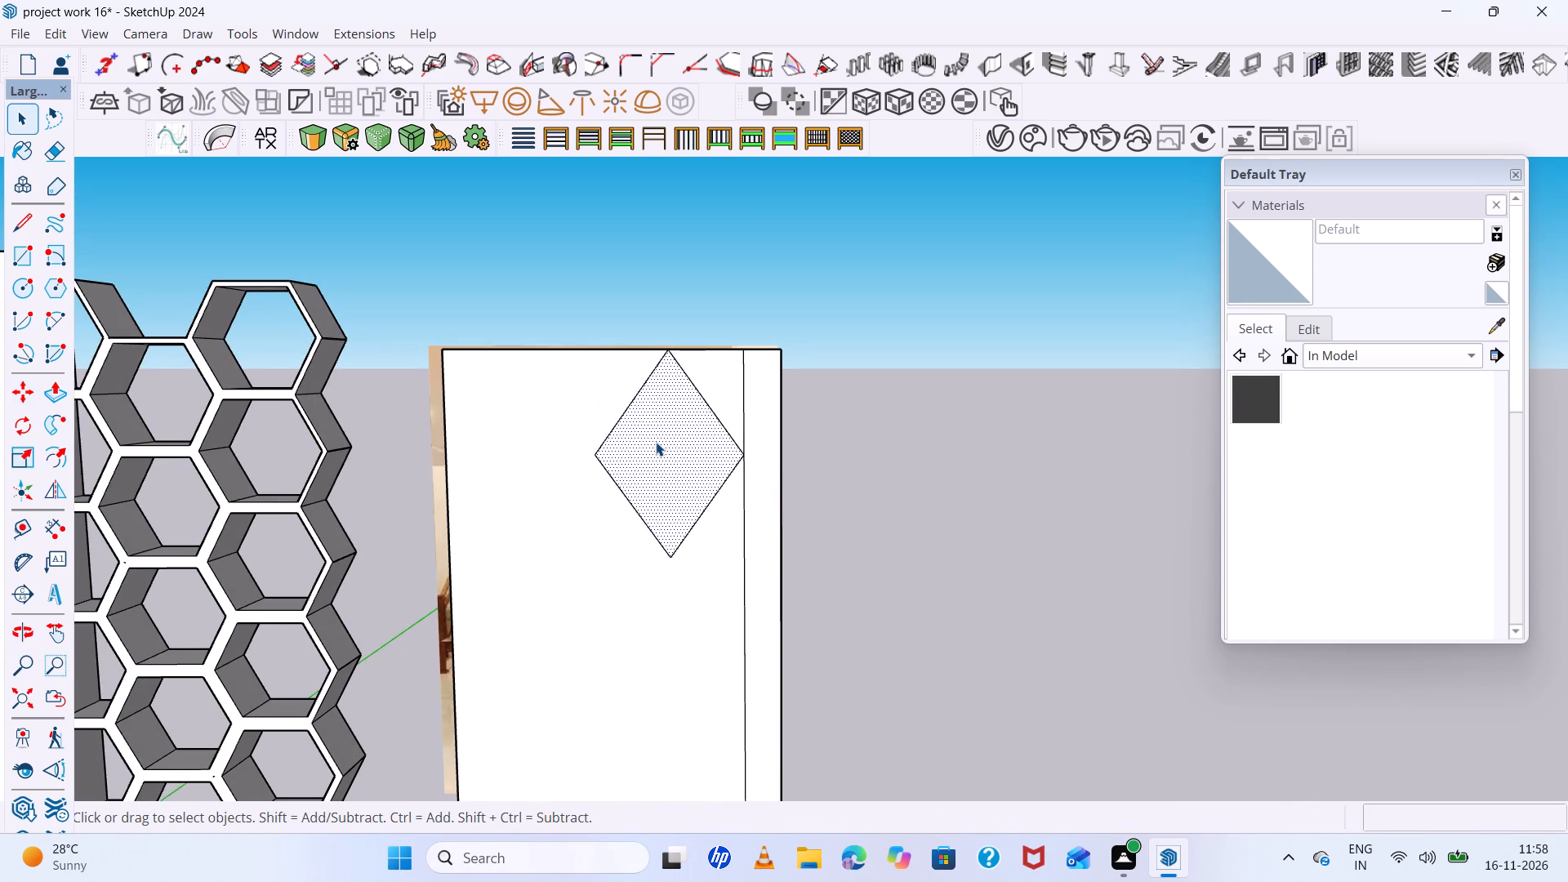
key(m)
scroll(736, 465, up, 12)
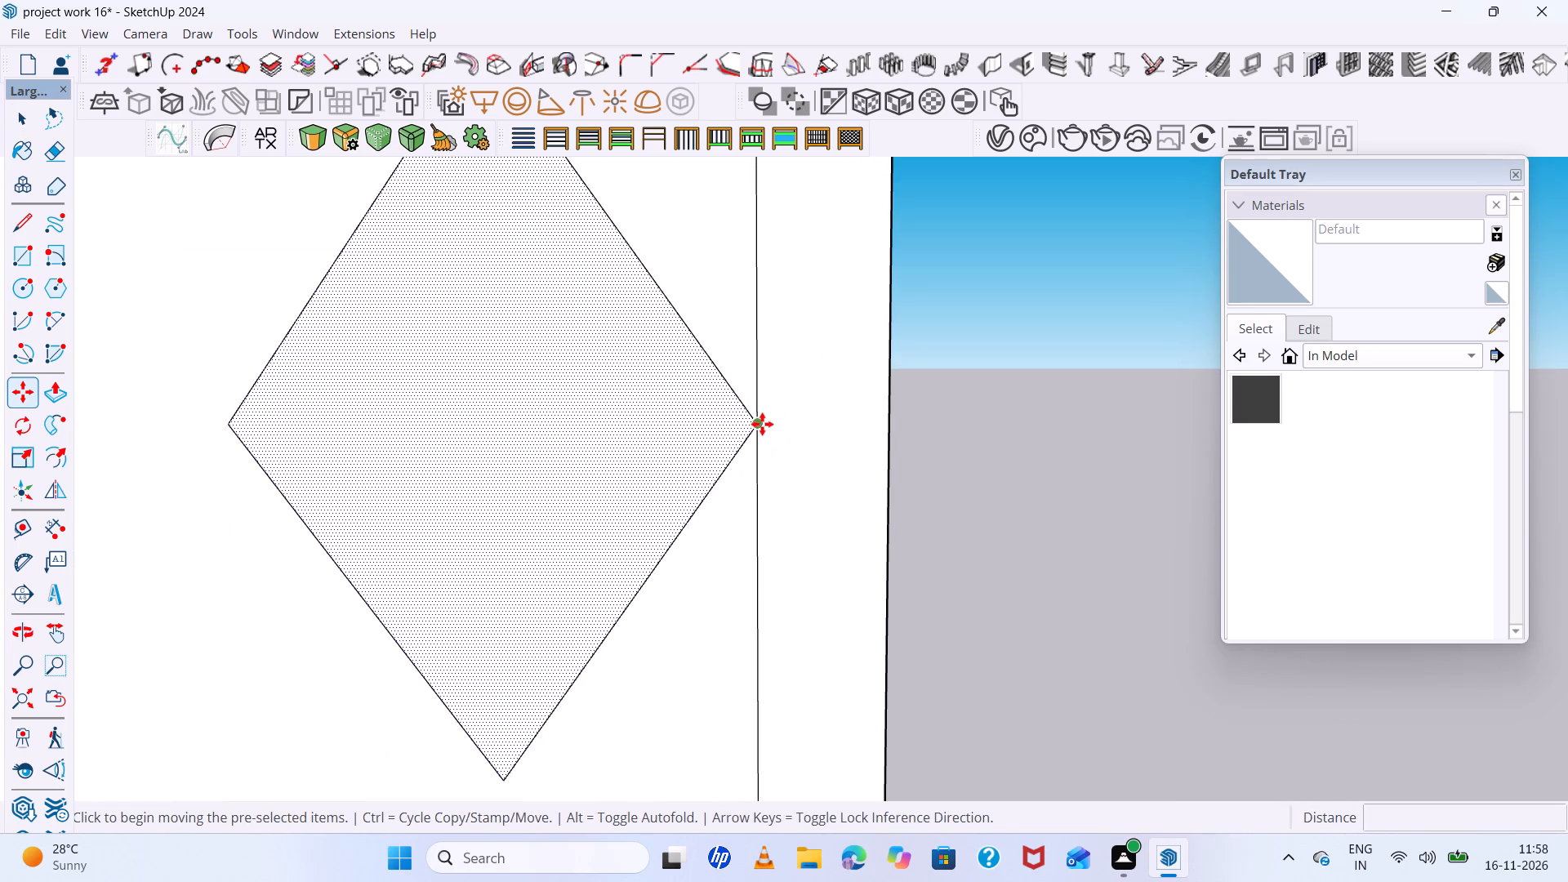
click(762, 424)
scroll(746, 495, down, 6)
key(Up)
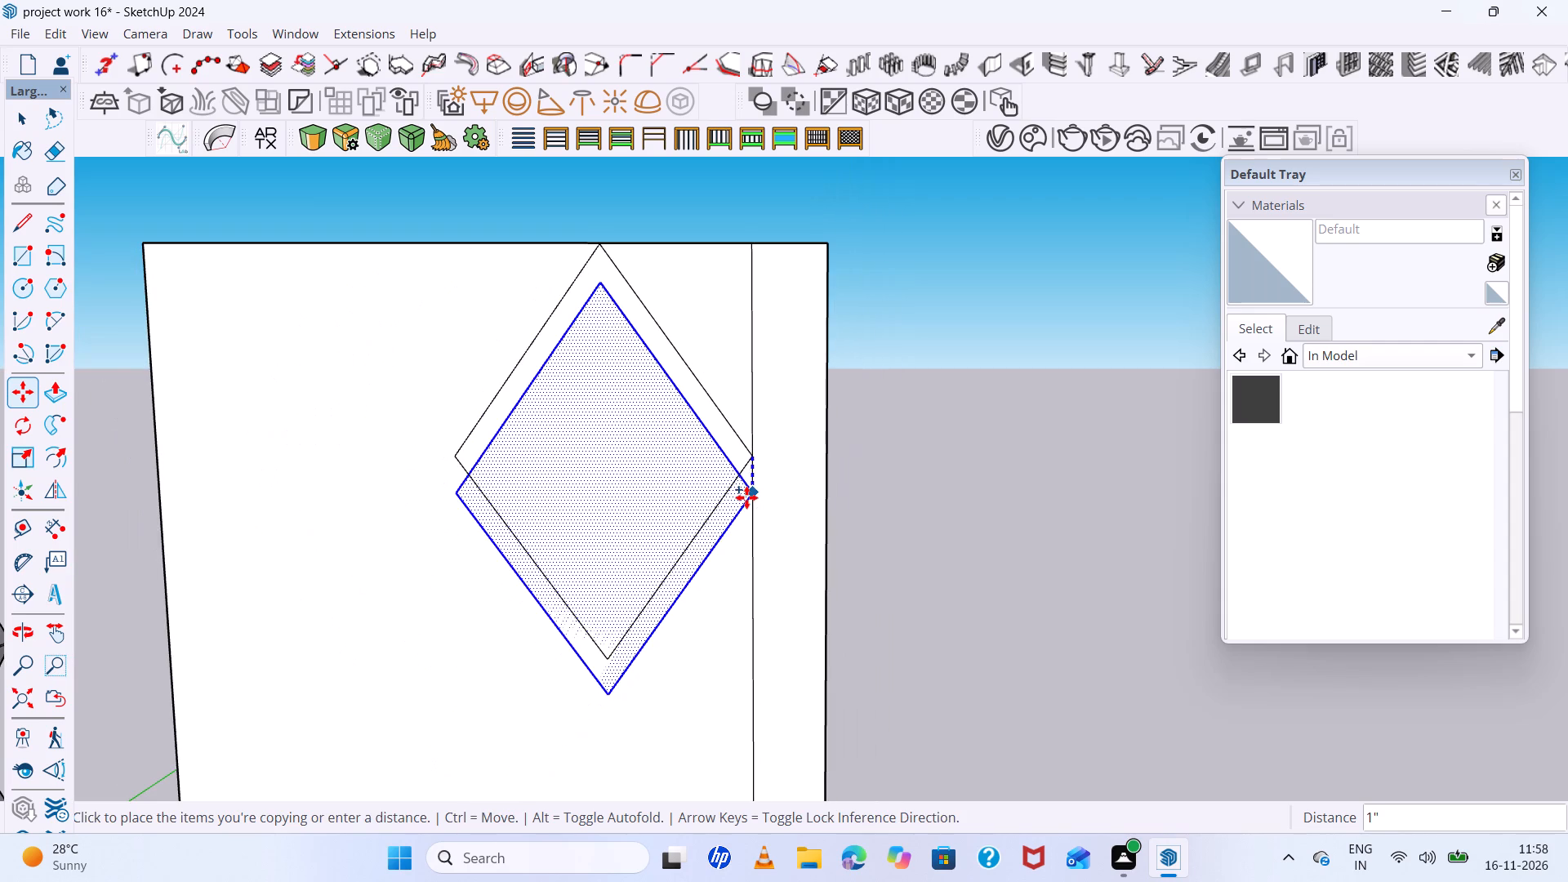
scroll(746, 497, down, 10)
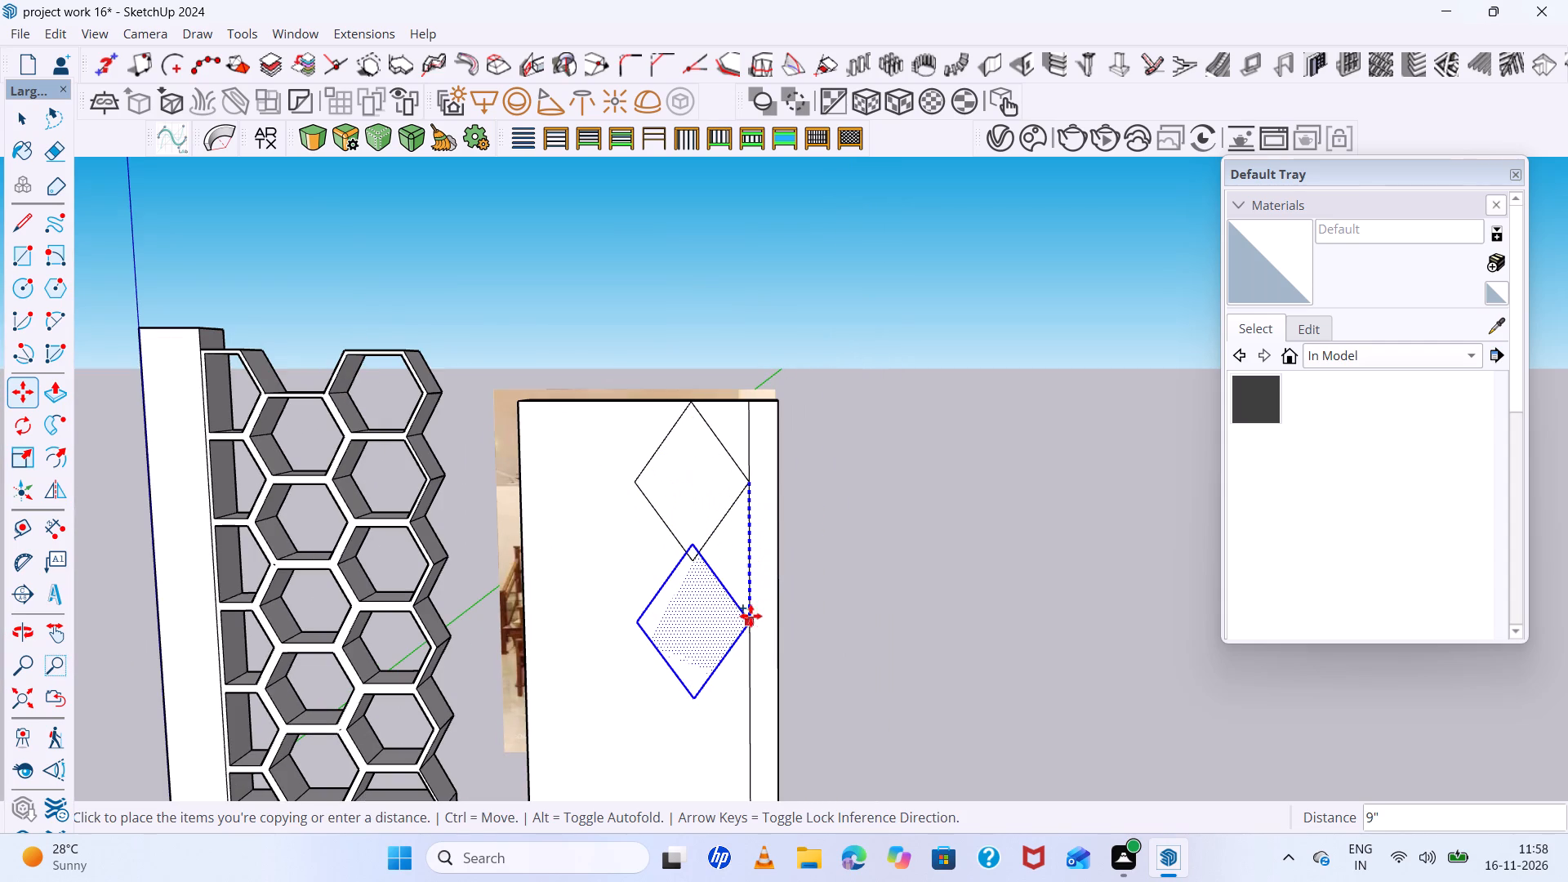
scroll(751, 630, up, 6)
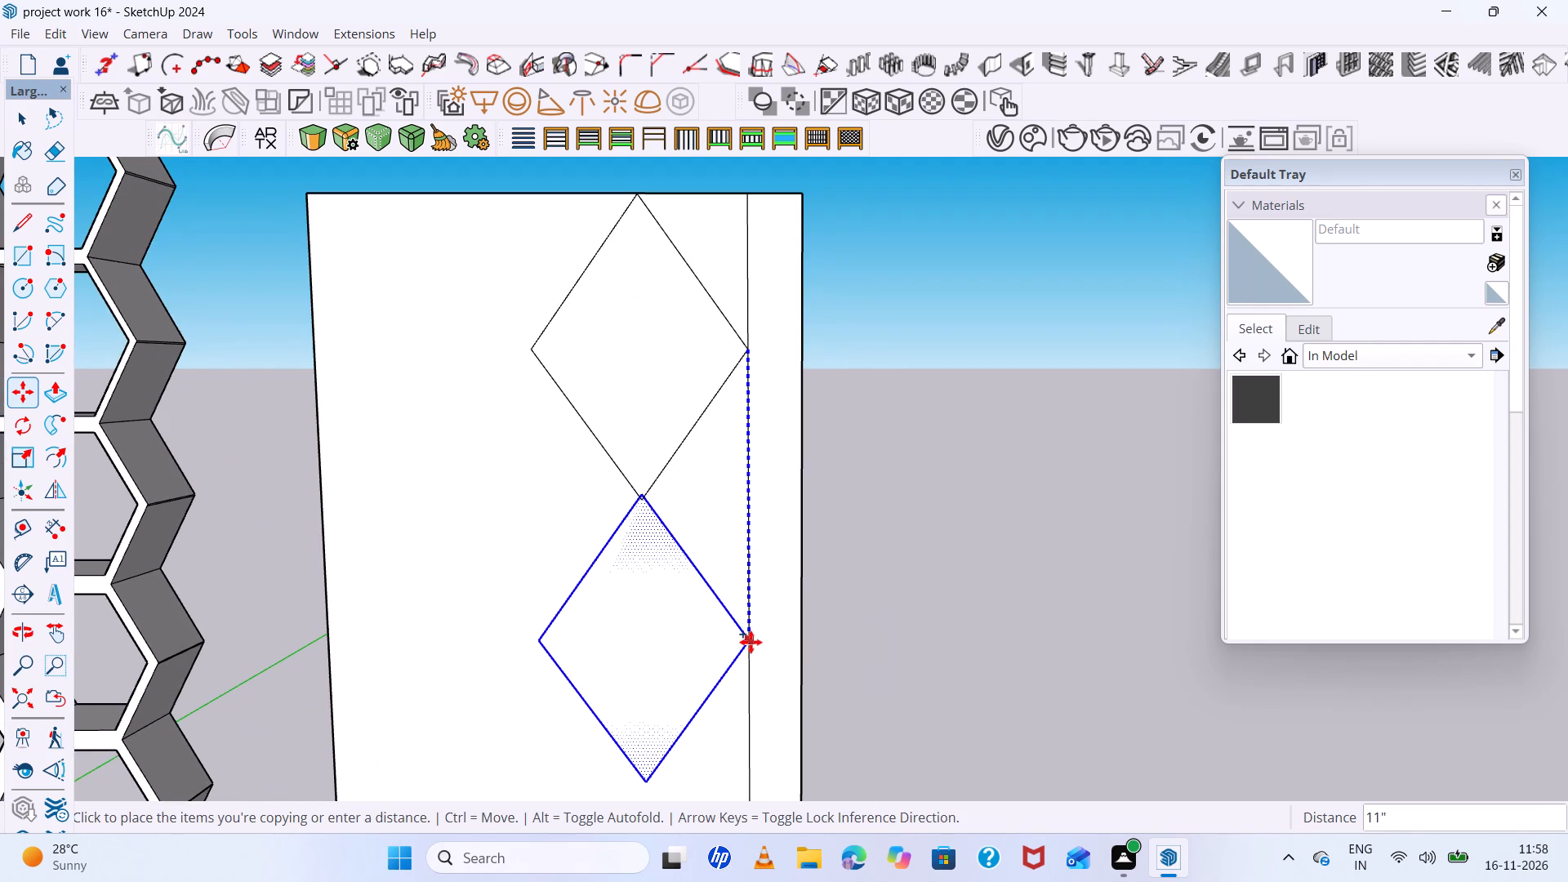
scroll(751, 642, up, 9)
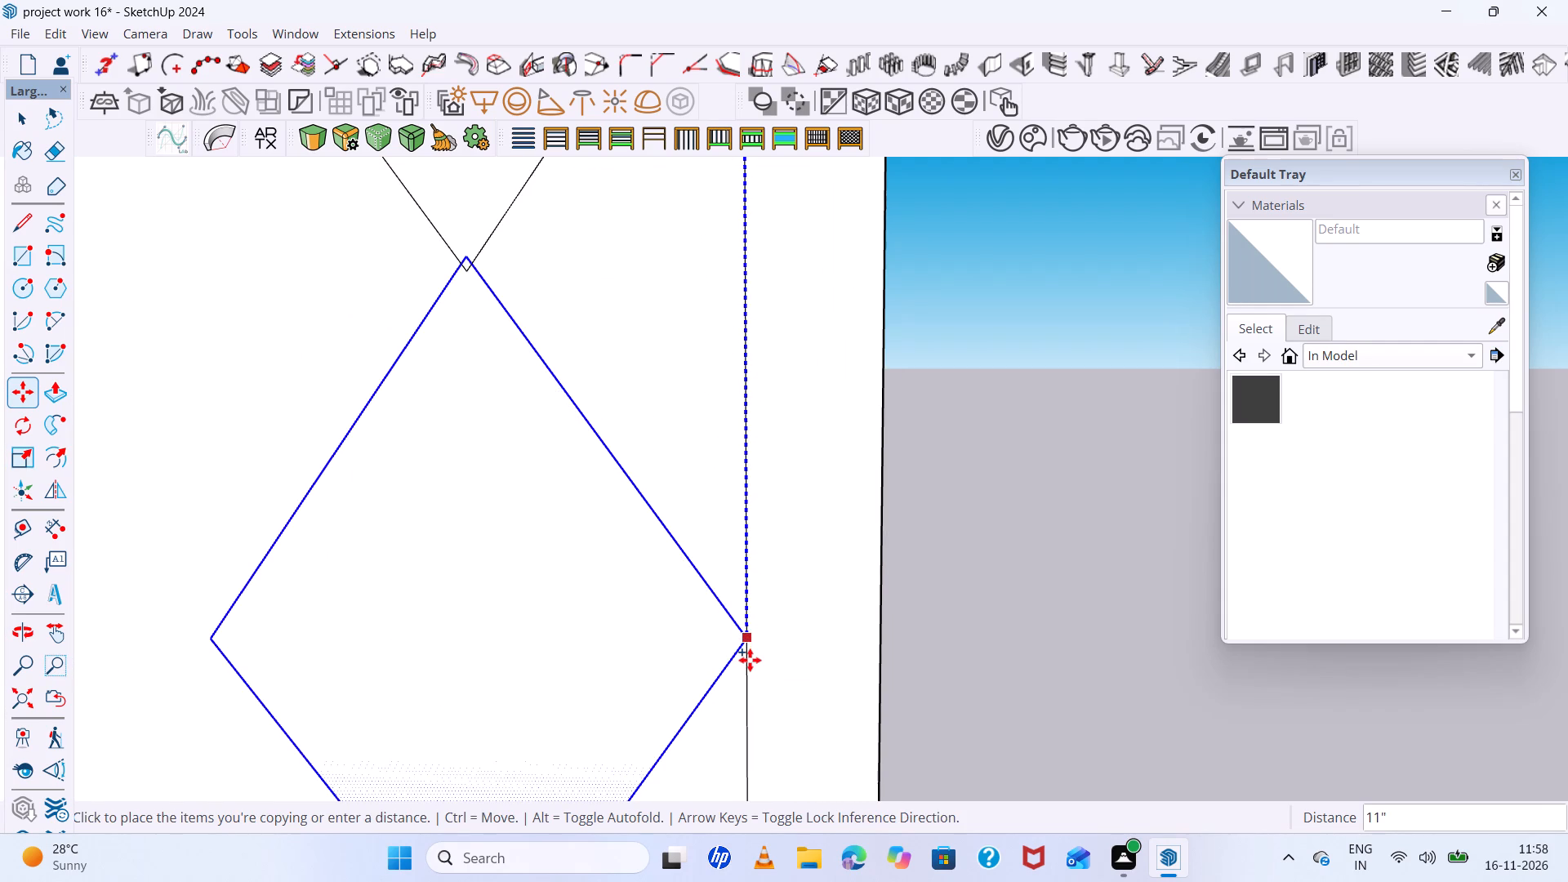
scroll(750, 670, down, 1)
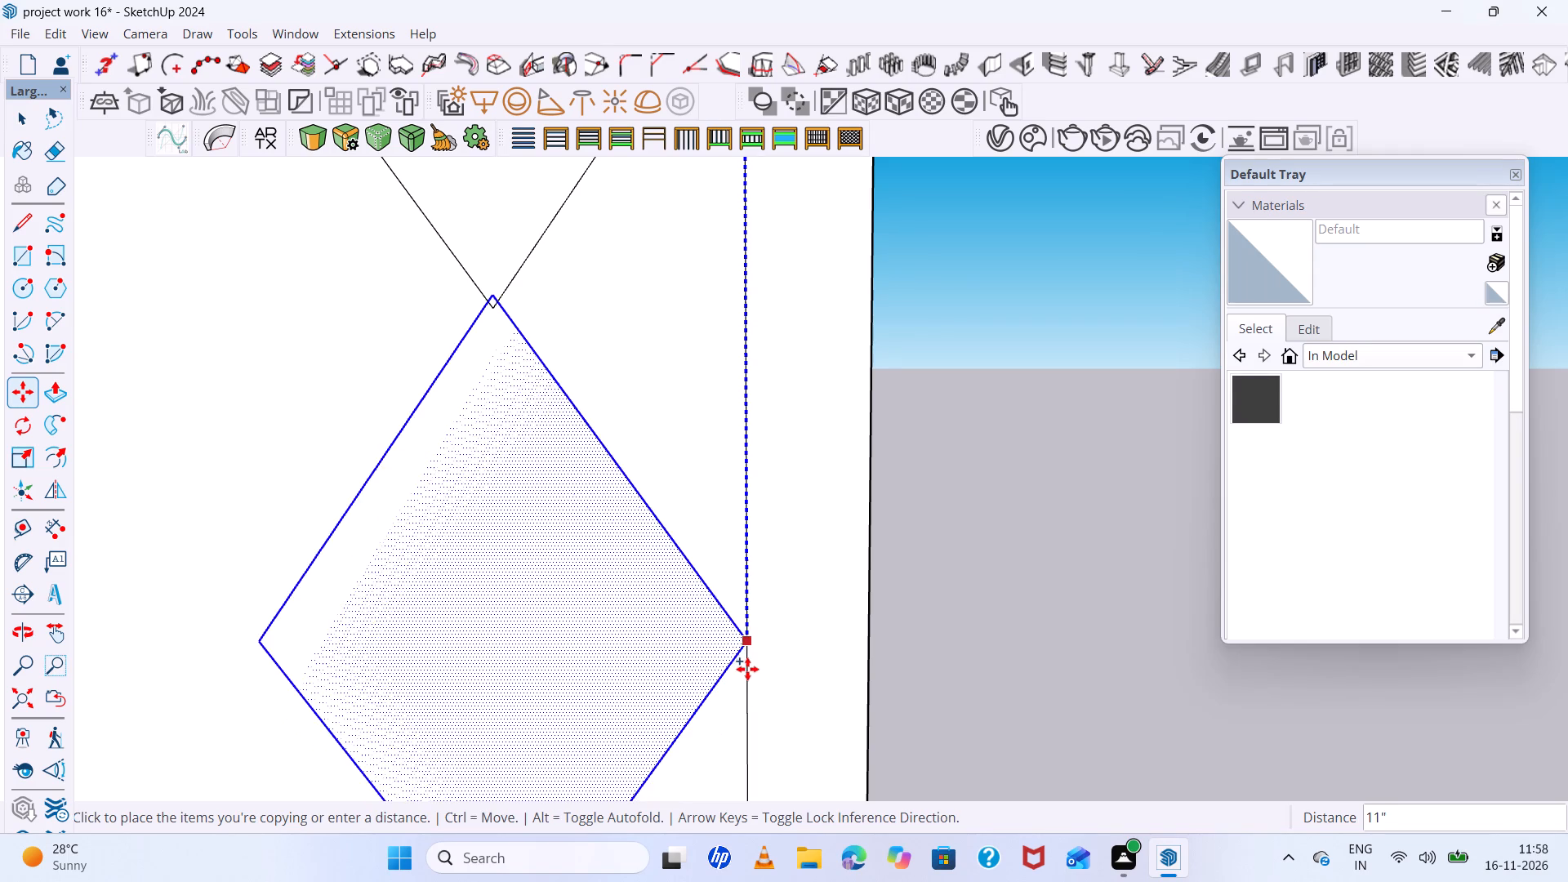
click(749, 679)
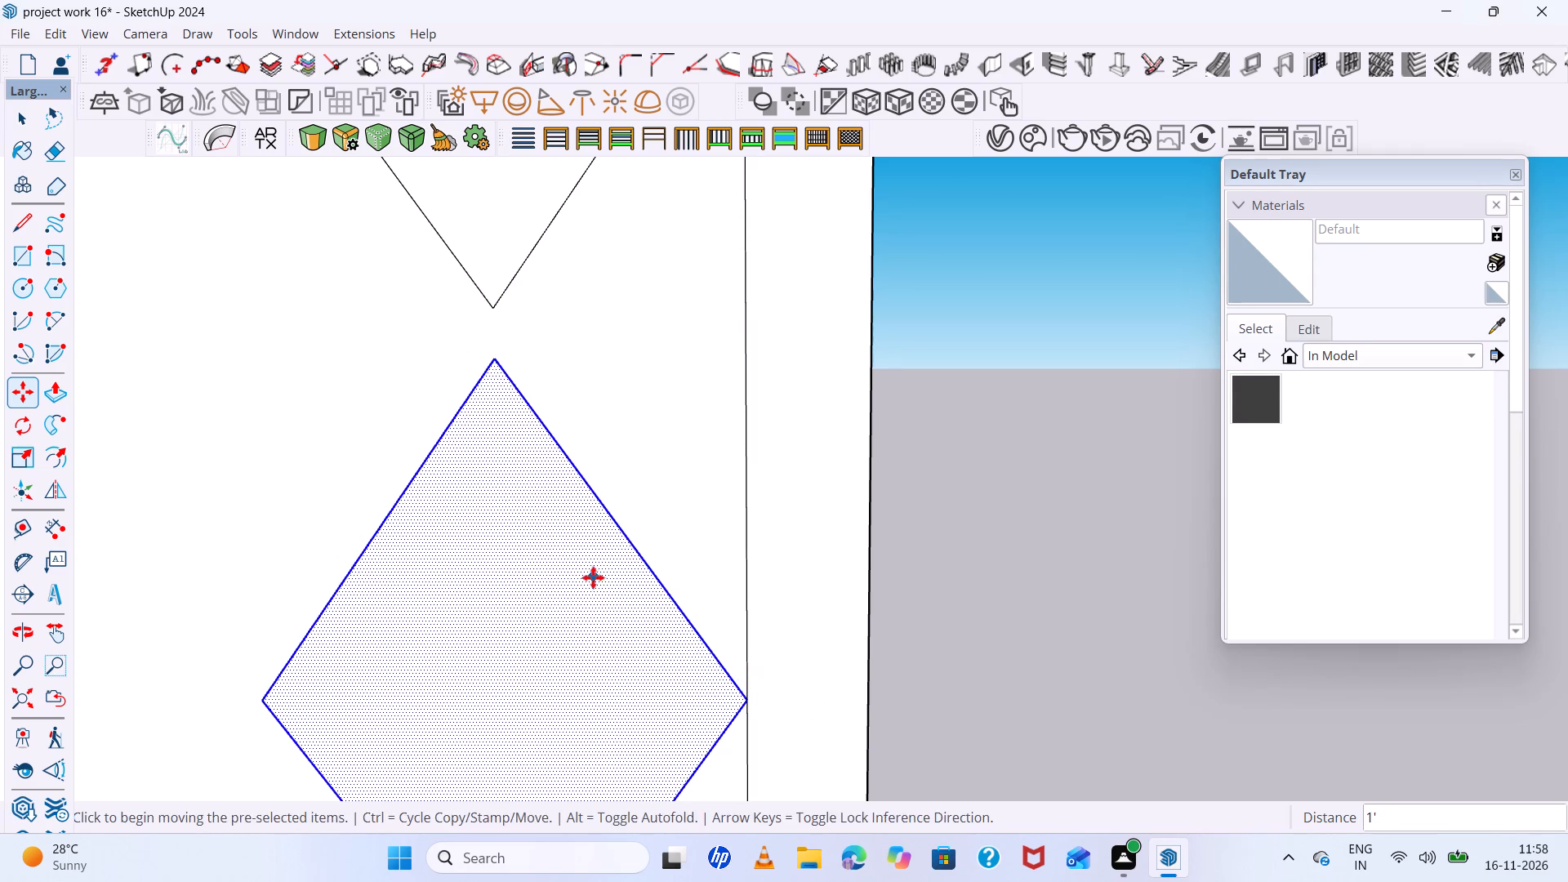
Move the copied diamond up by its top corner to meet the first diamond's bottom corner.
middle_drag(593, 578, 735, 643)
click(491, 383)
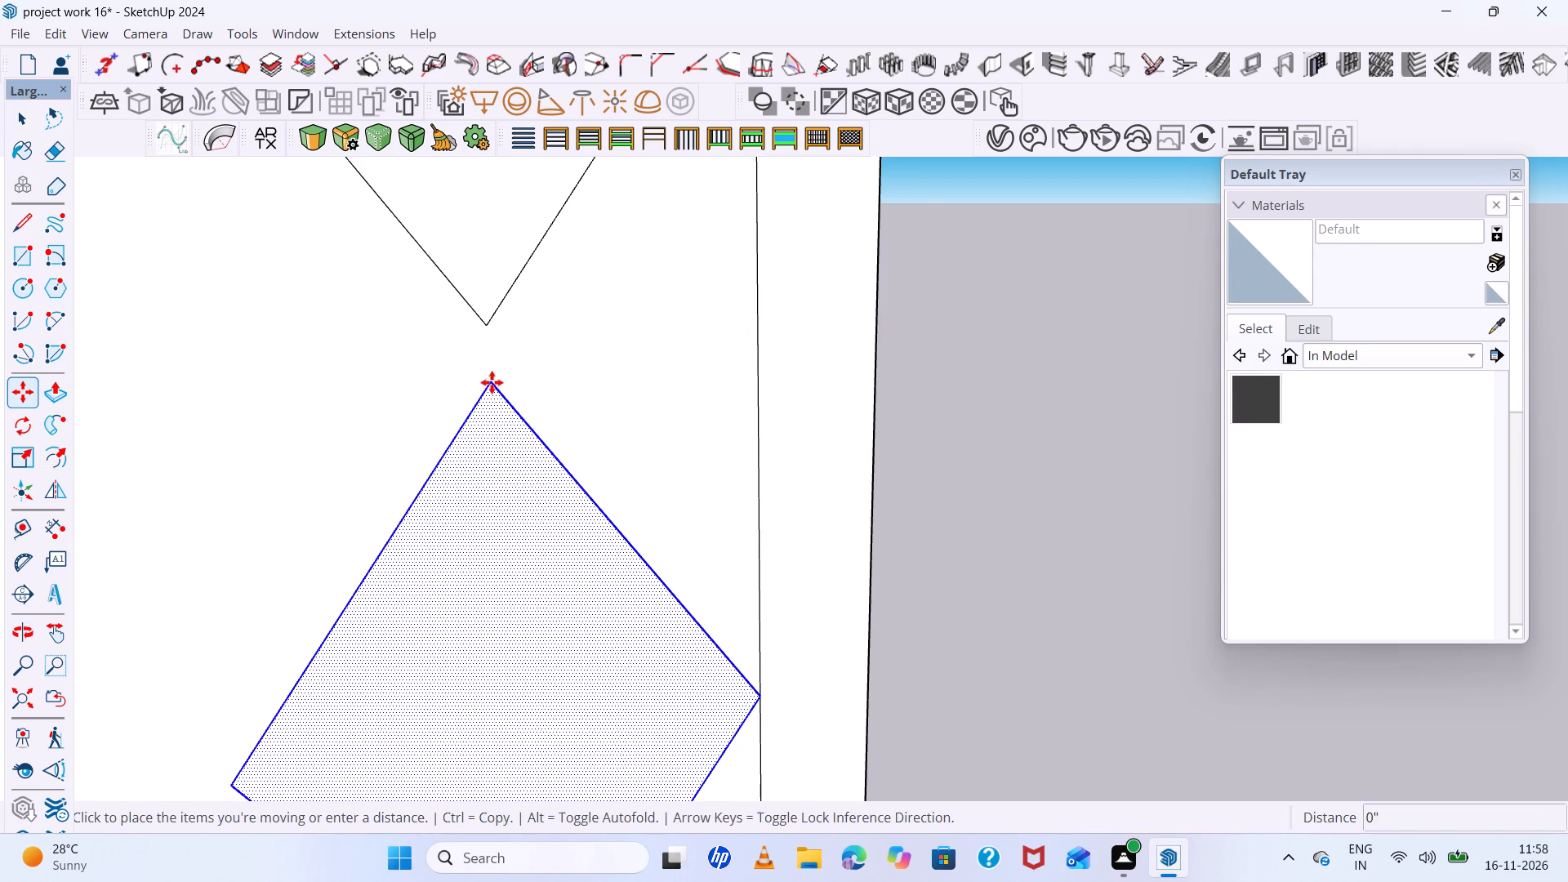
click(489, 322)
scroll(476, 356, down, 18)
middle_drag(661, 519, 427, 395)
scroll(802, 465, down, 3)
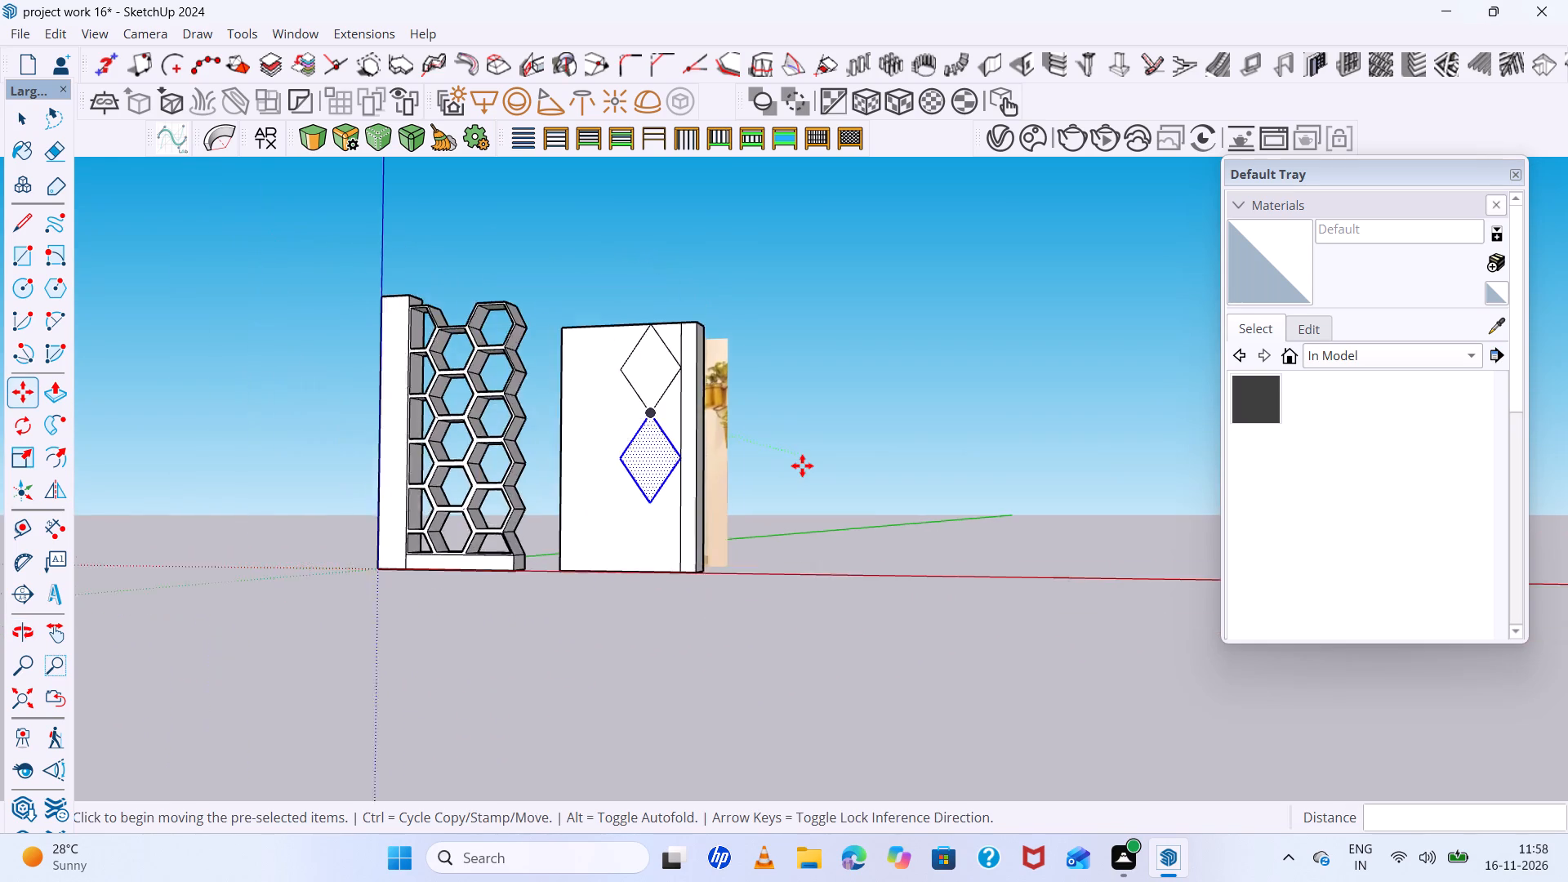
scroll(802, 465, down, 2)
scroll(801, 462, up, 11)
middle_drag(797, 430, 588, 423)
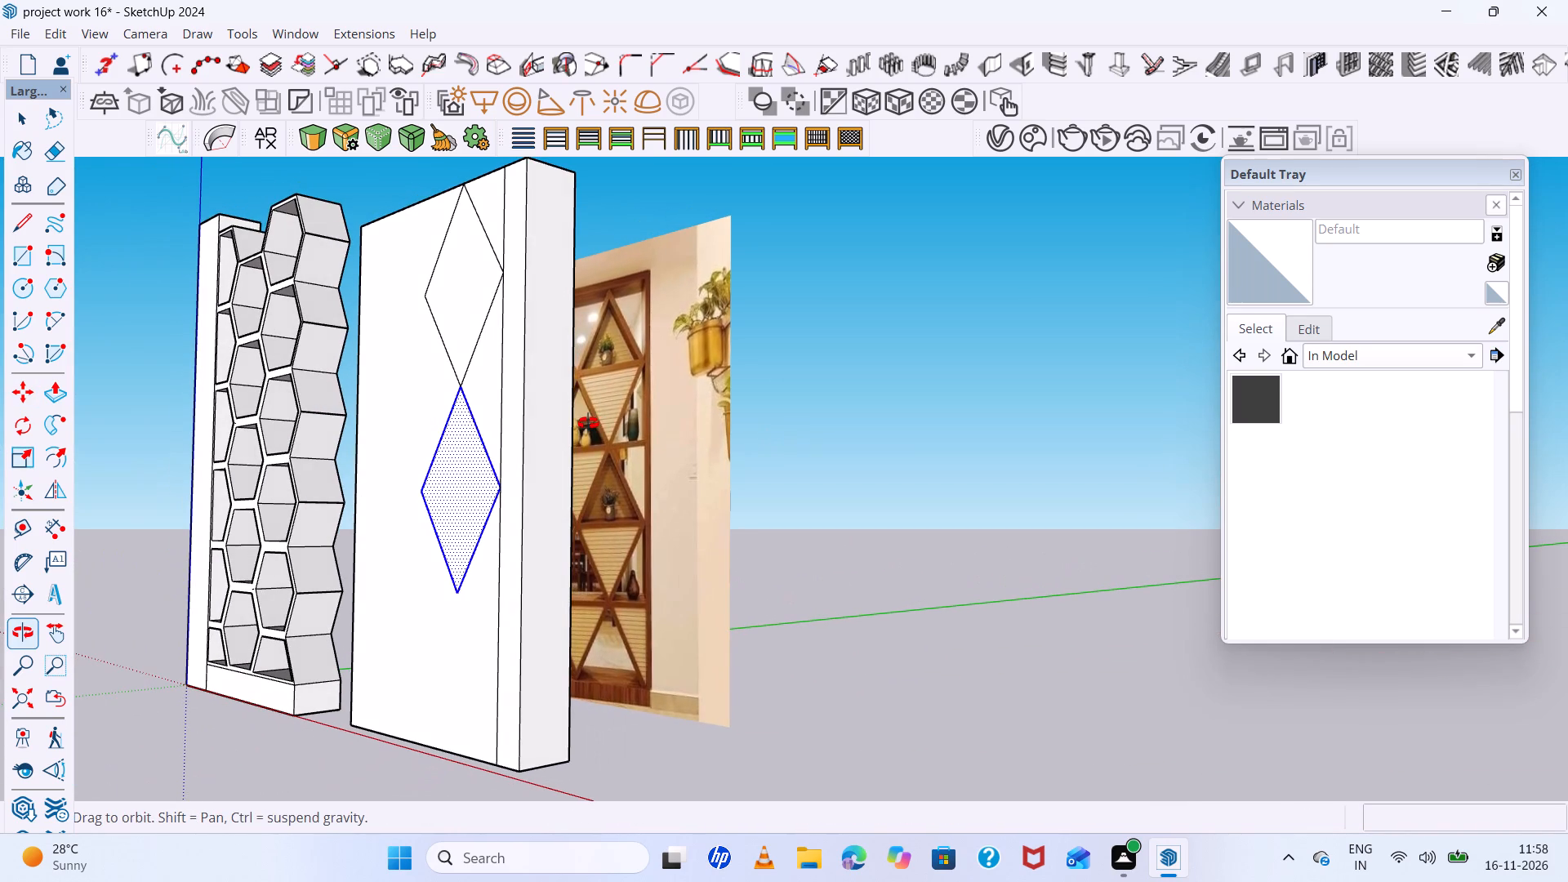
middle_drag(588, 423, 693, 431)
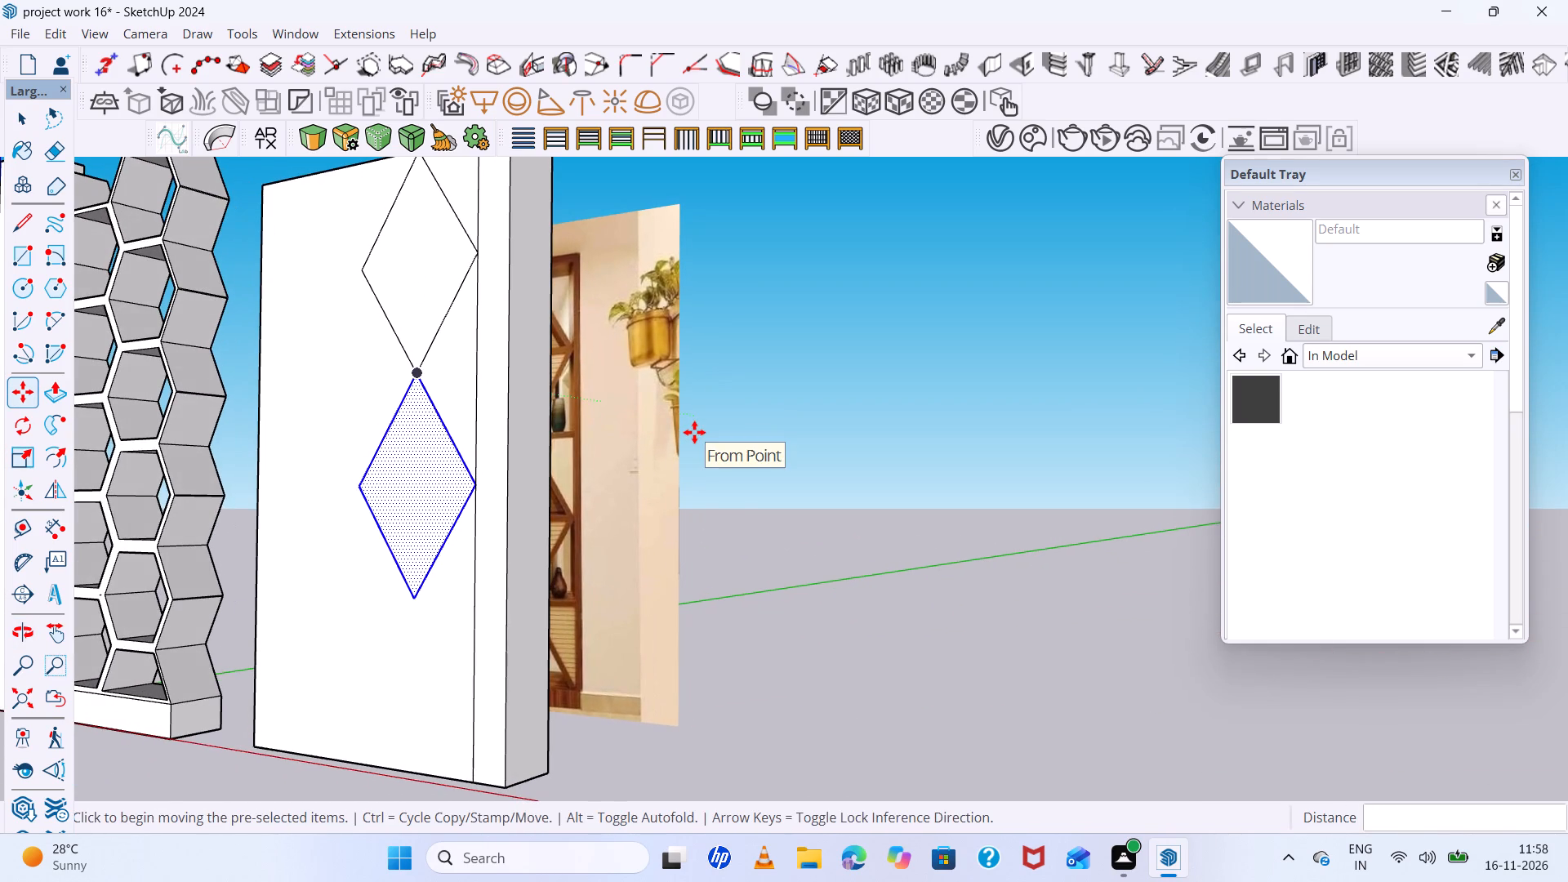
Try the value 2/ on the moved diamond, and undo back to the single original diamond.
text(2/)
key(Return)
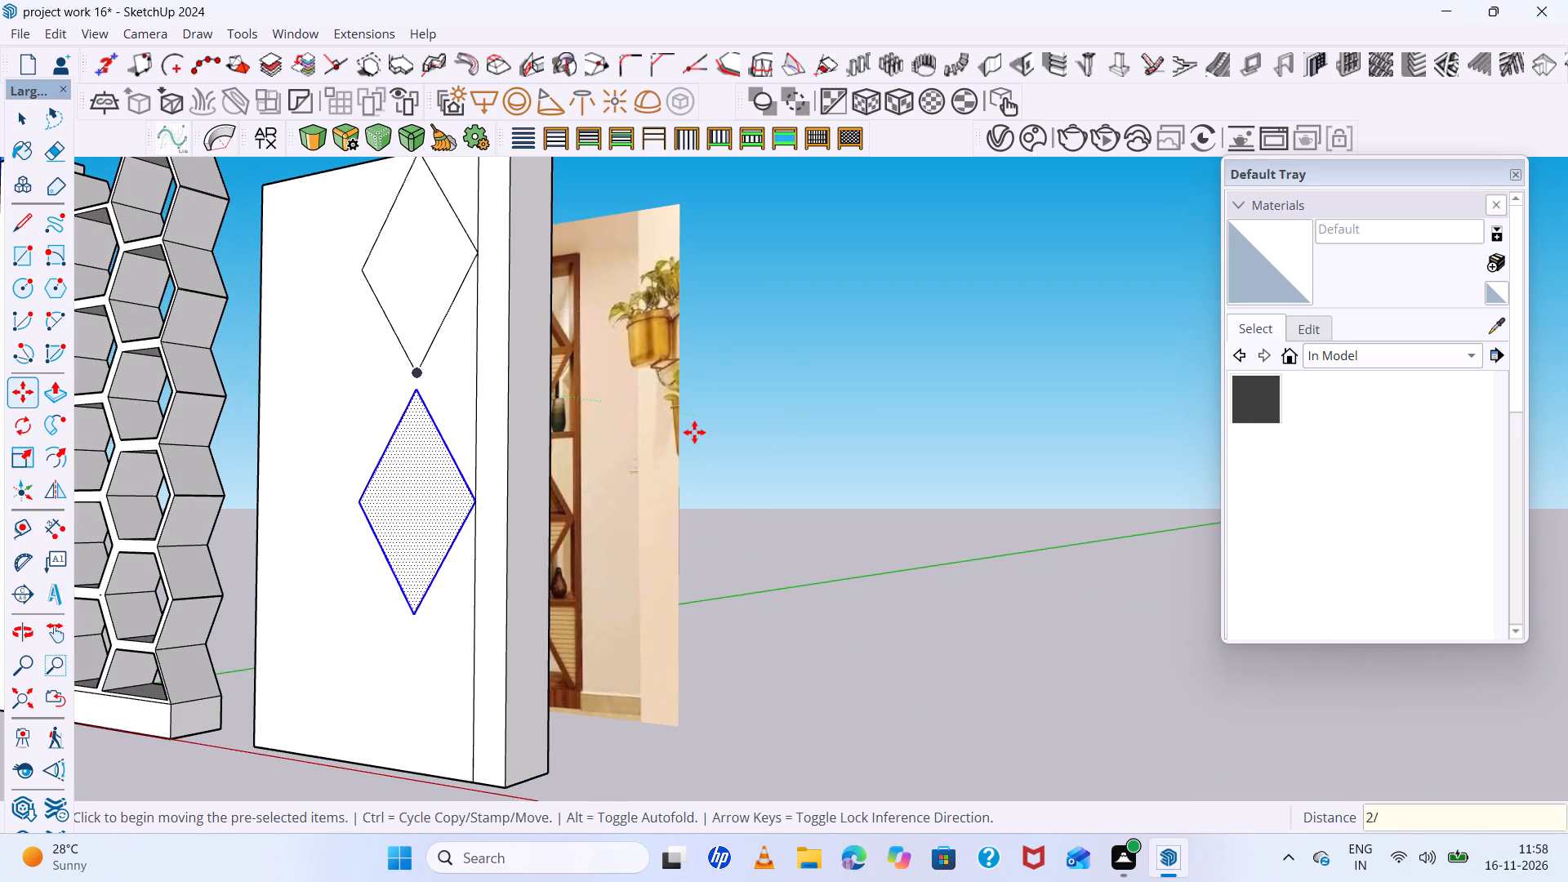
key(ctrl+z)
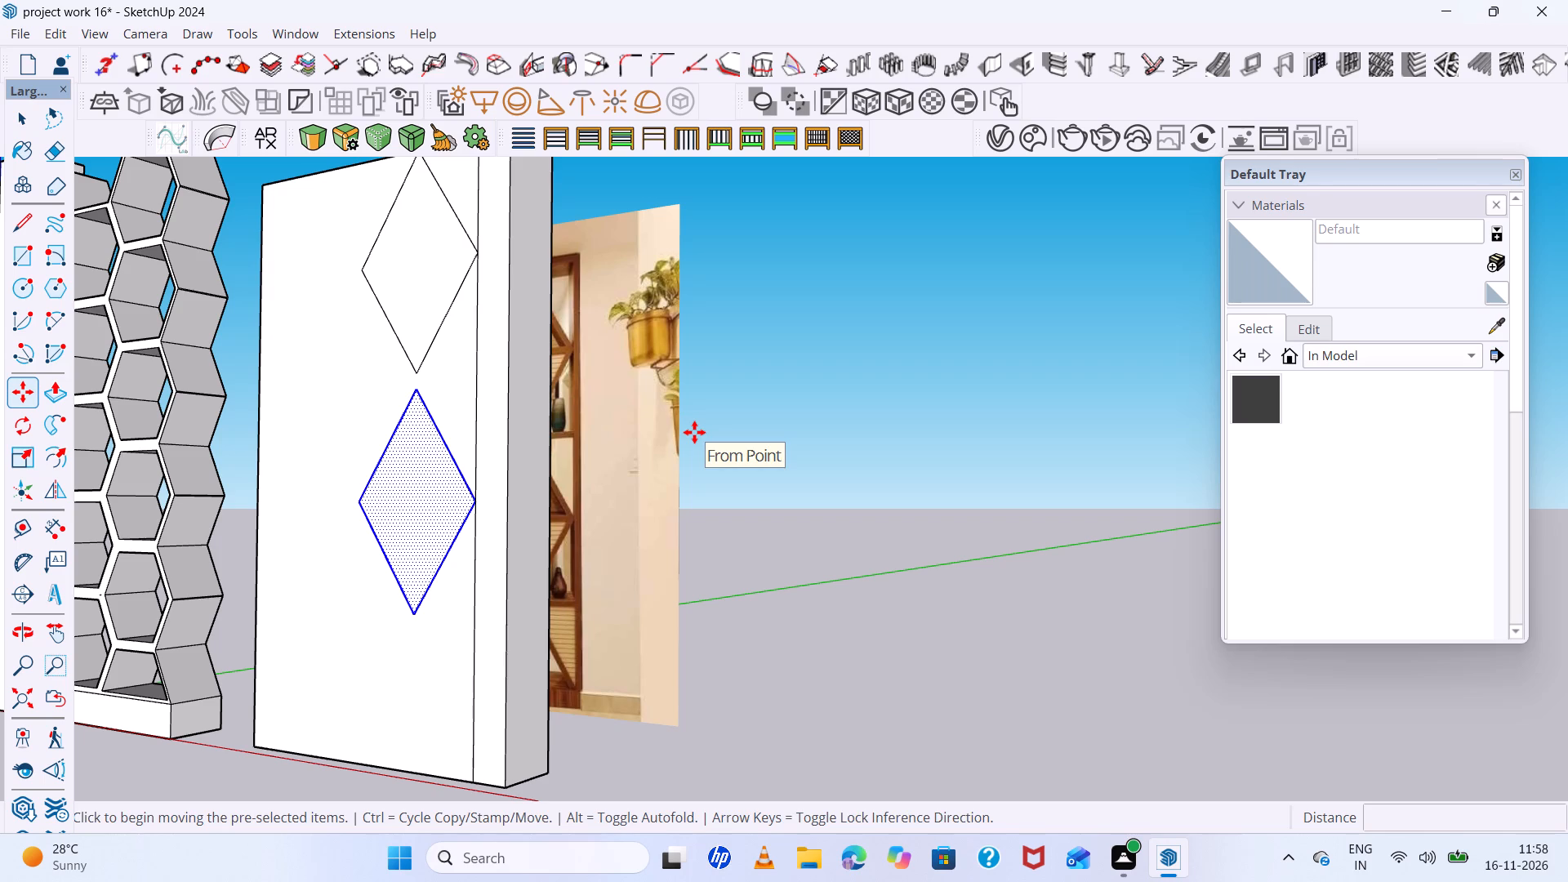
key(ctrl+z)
Examine the triangular pattern in the reference picture behind the panel.
scroll(572, 461, down, 8)
middle_drag(617, 467, 522, 477)
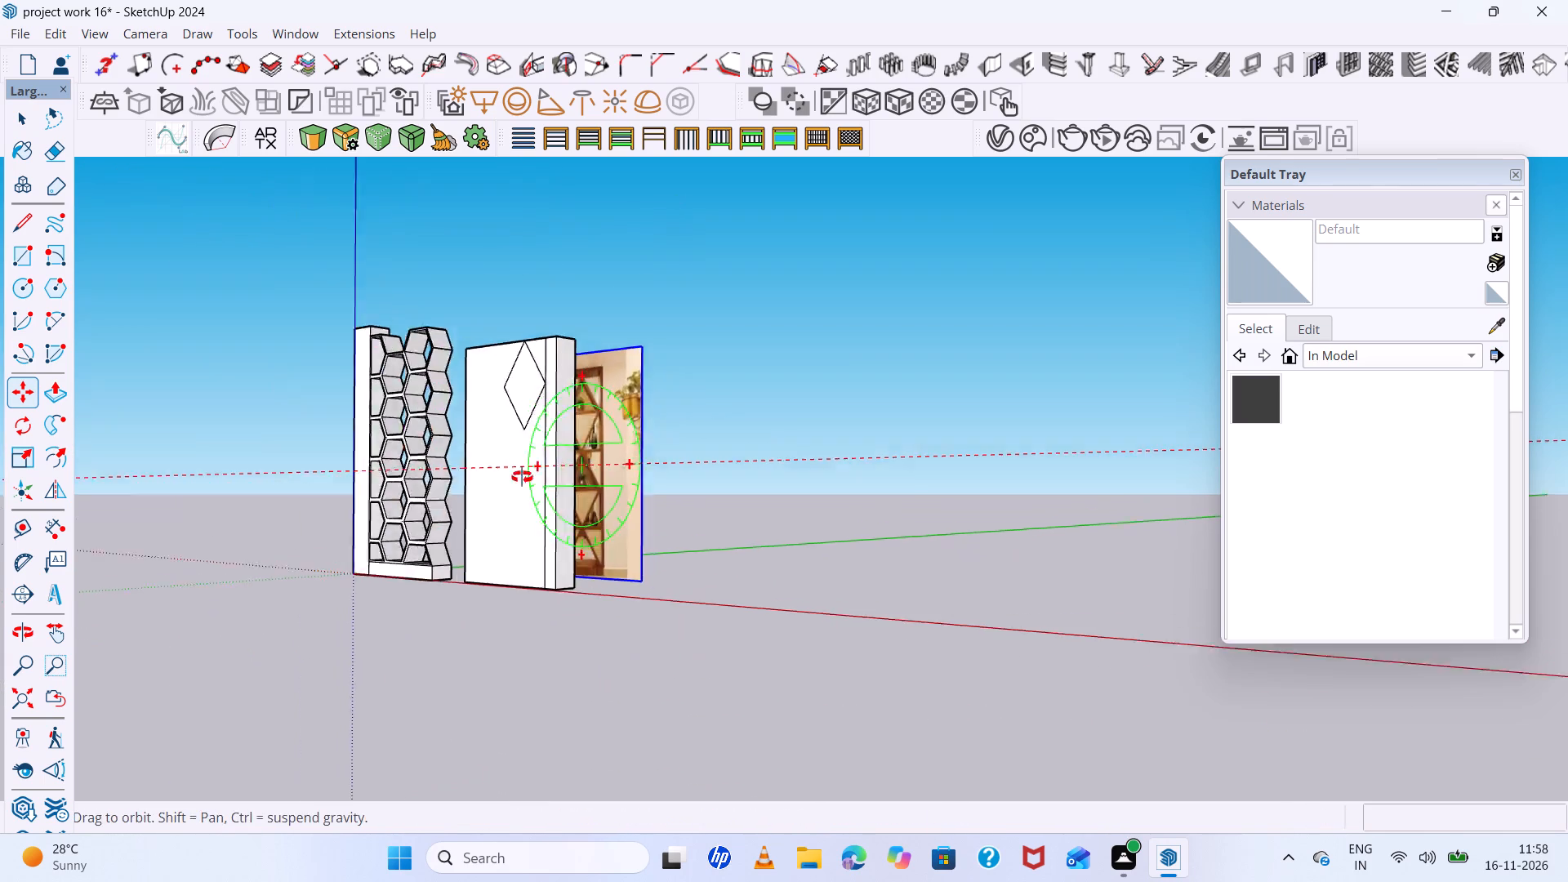
middle_drag(522, 477, 269, 485)
scroll(728, 413, up, 12)
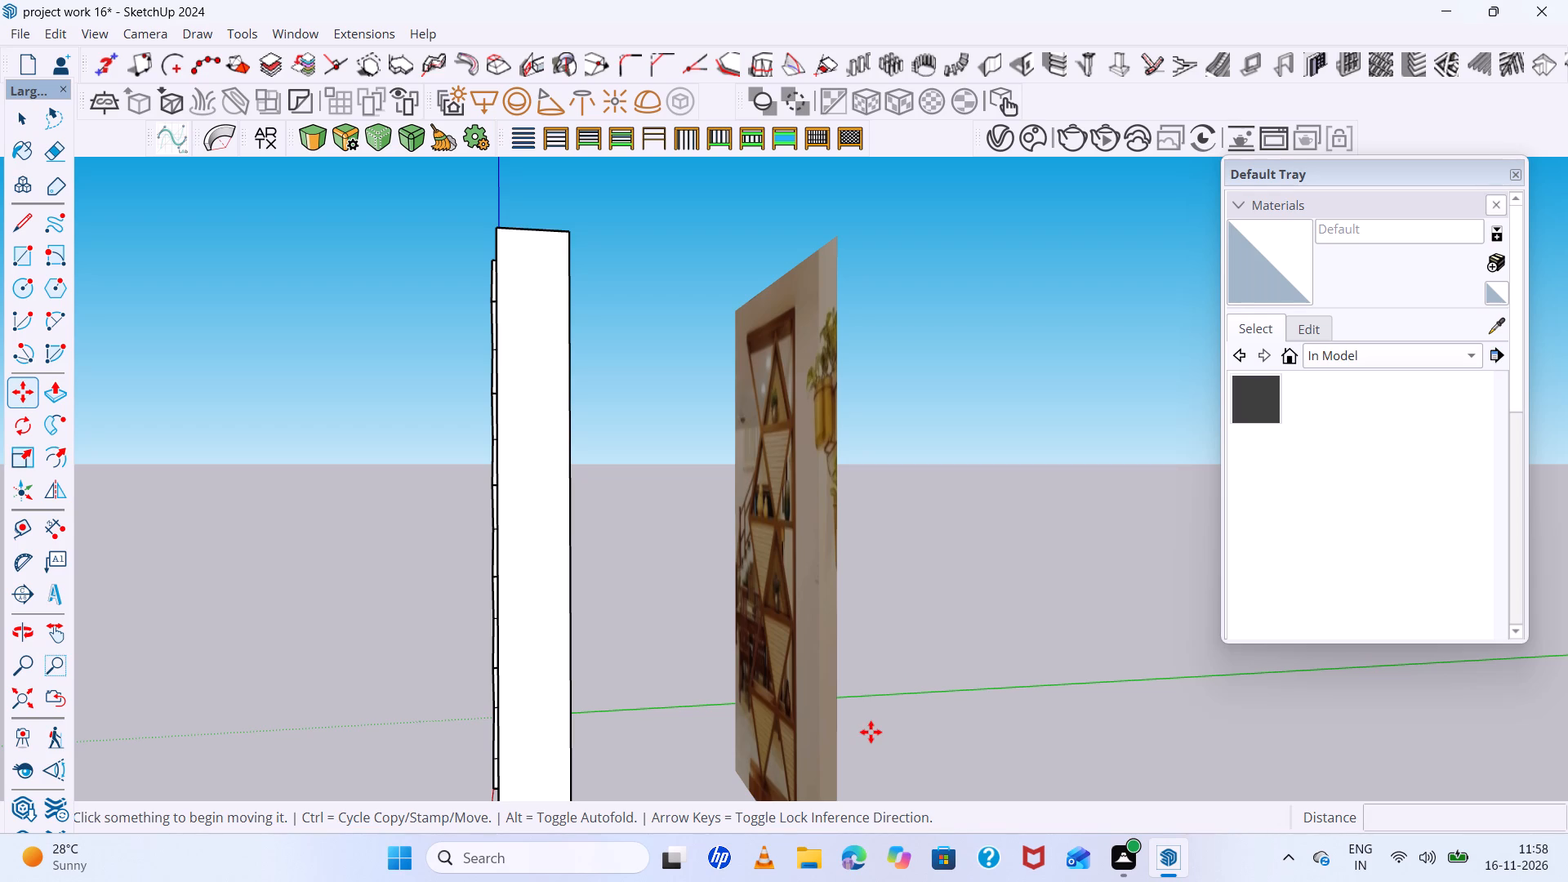
scroll(871, 732, down, 6)
scroll(871, 732, up, 6)
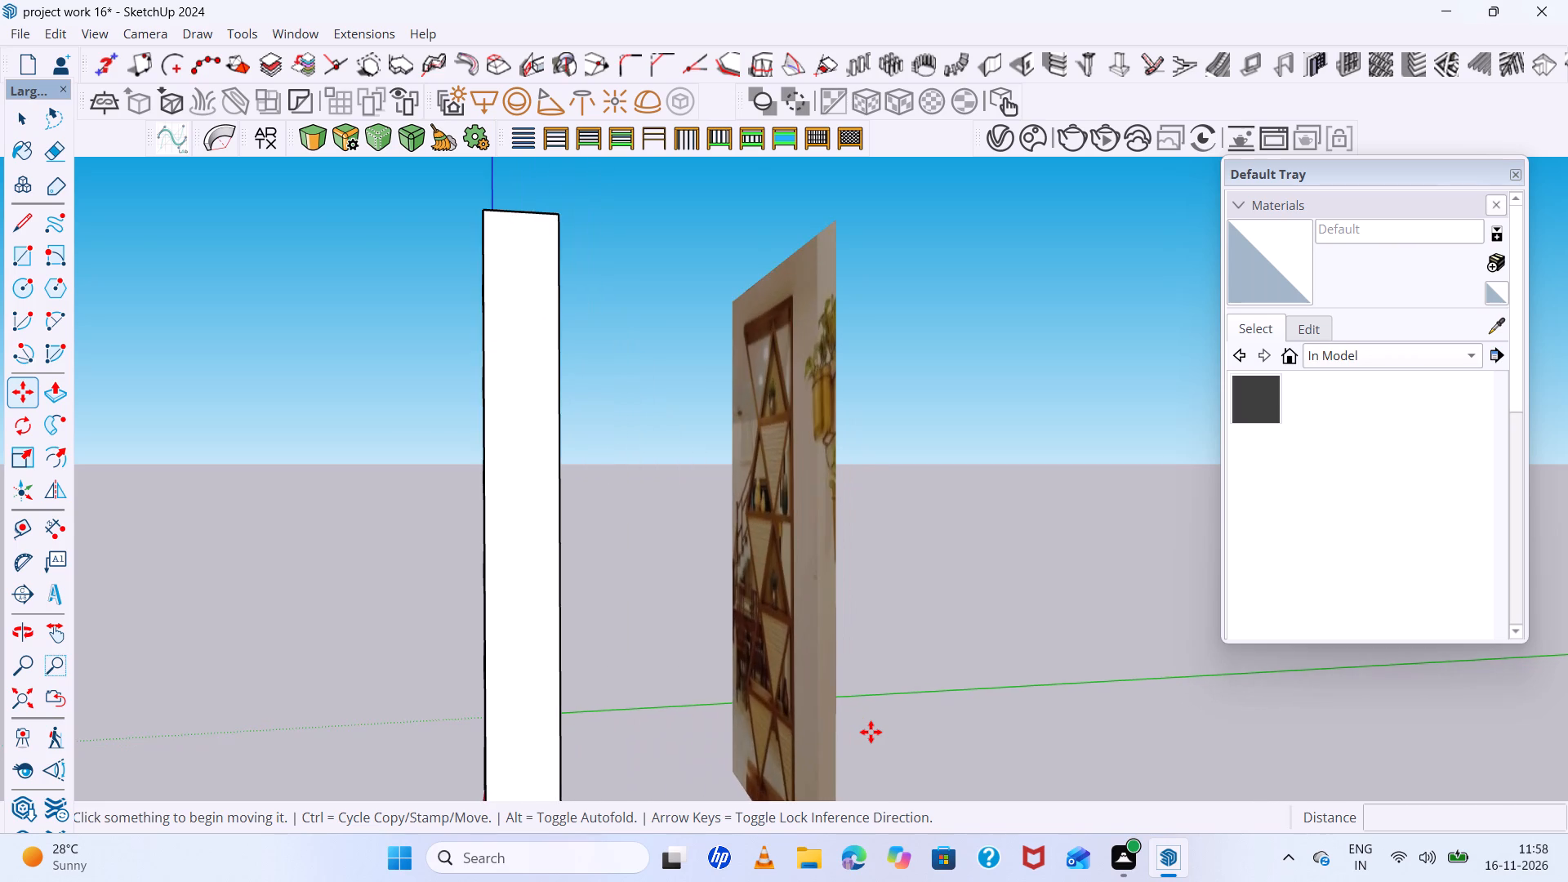
middle_drag(871, 730, 840, 679)
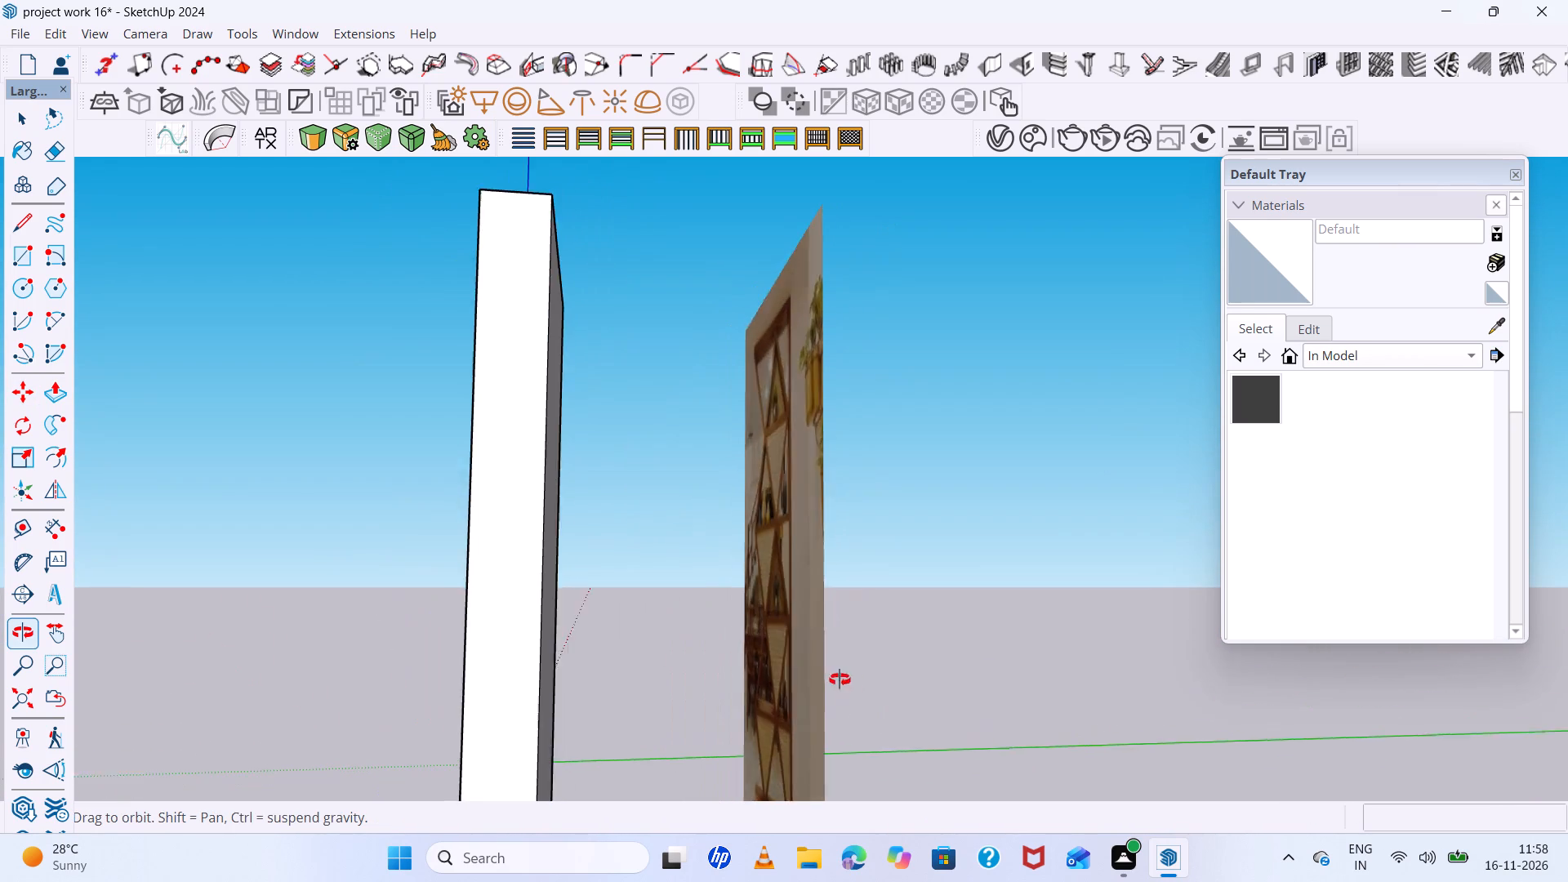
middle_drag(840, 679, 824, 679)
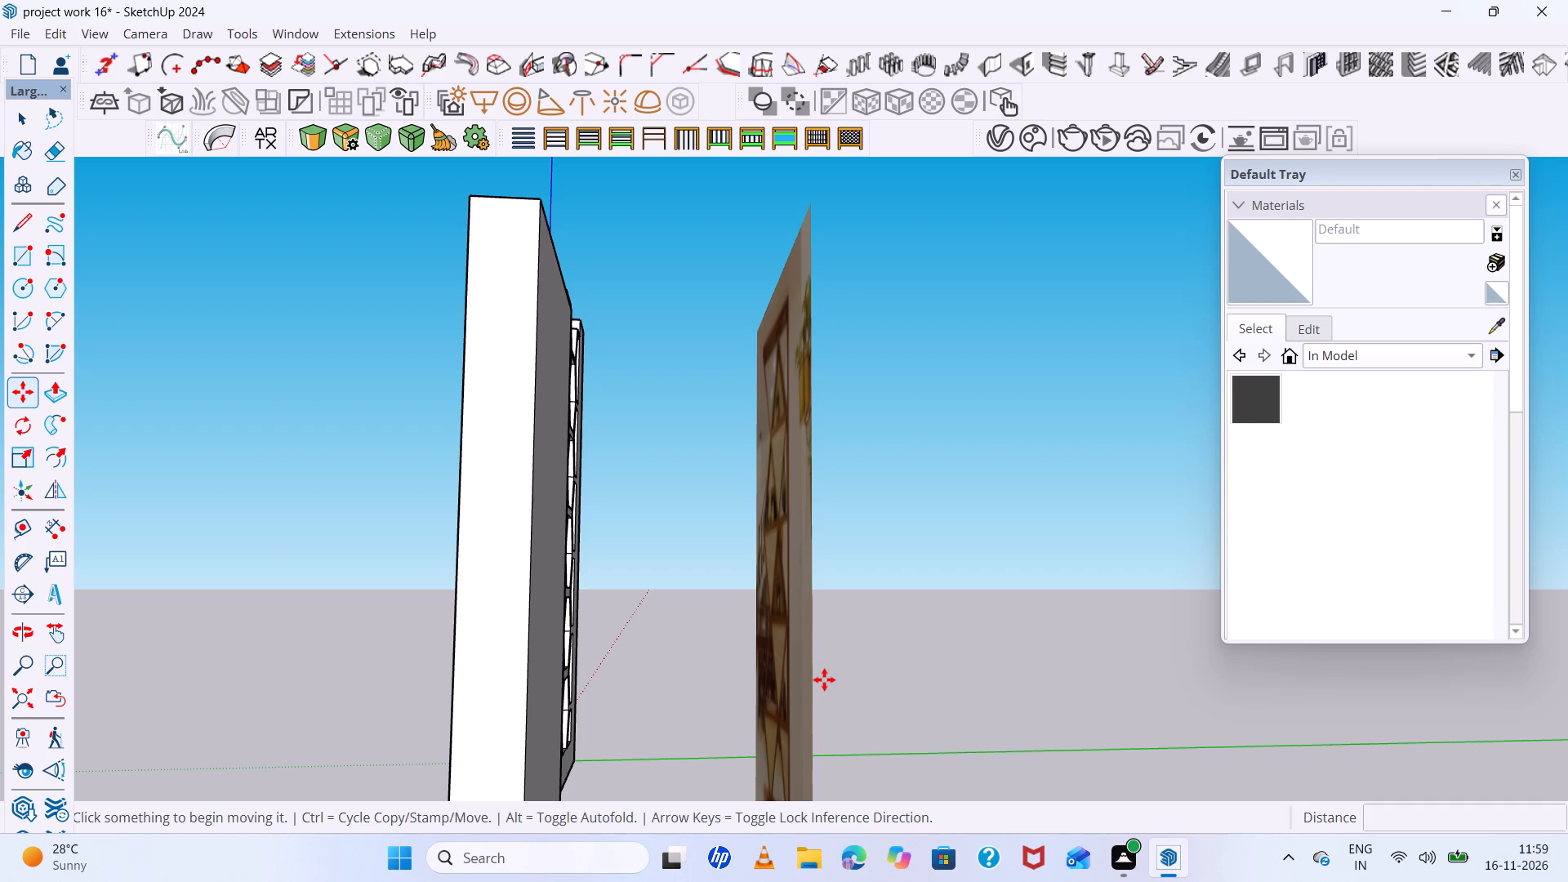
scroll(824, 679, up, 4)
scroll(824, 679, down, 5)
middle_drag(940, 703, 1198, 710)
Copy the diamond about 11" straight down from its top corner to its bottom corner, so the two diamonds touch tip to tip.
scroll(707, 544, down, 6)
middle_drag(751, 586, 1056, 618)
scroll(777, 473, up, 7)
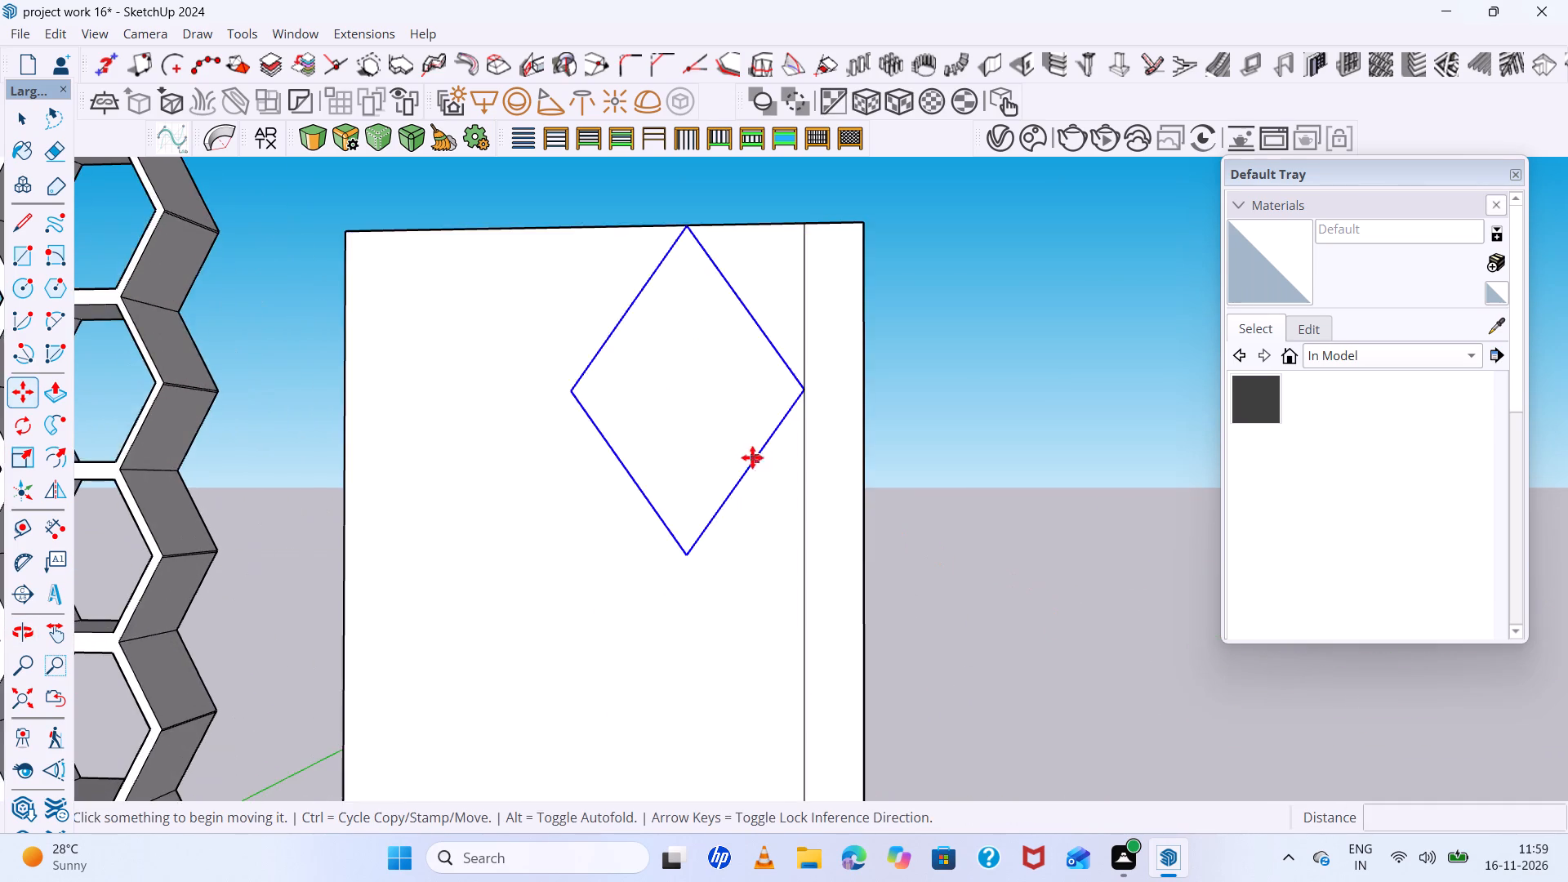
scroll(749, 455, up, 6)
key(space)
click(728, 438)
key(m)
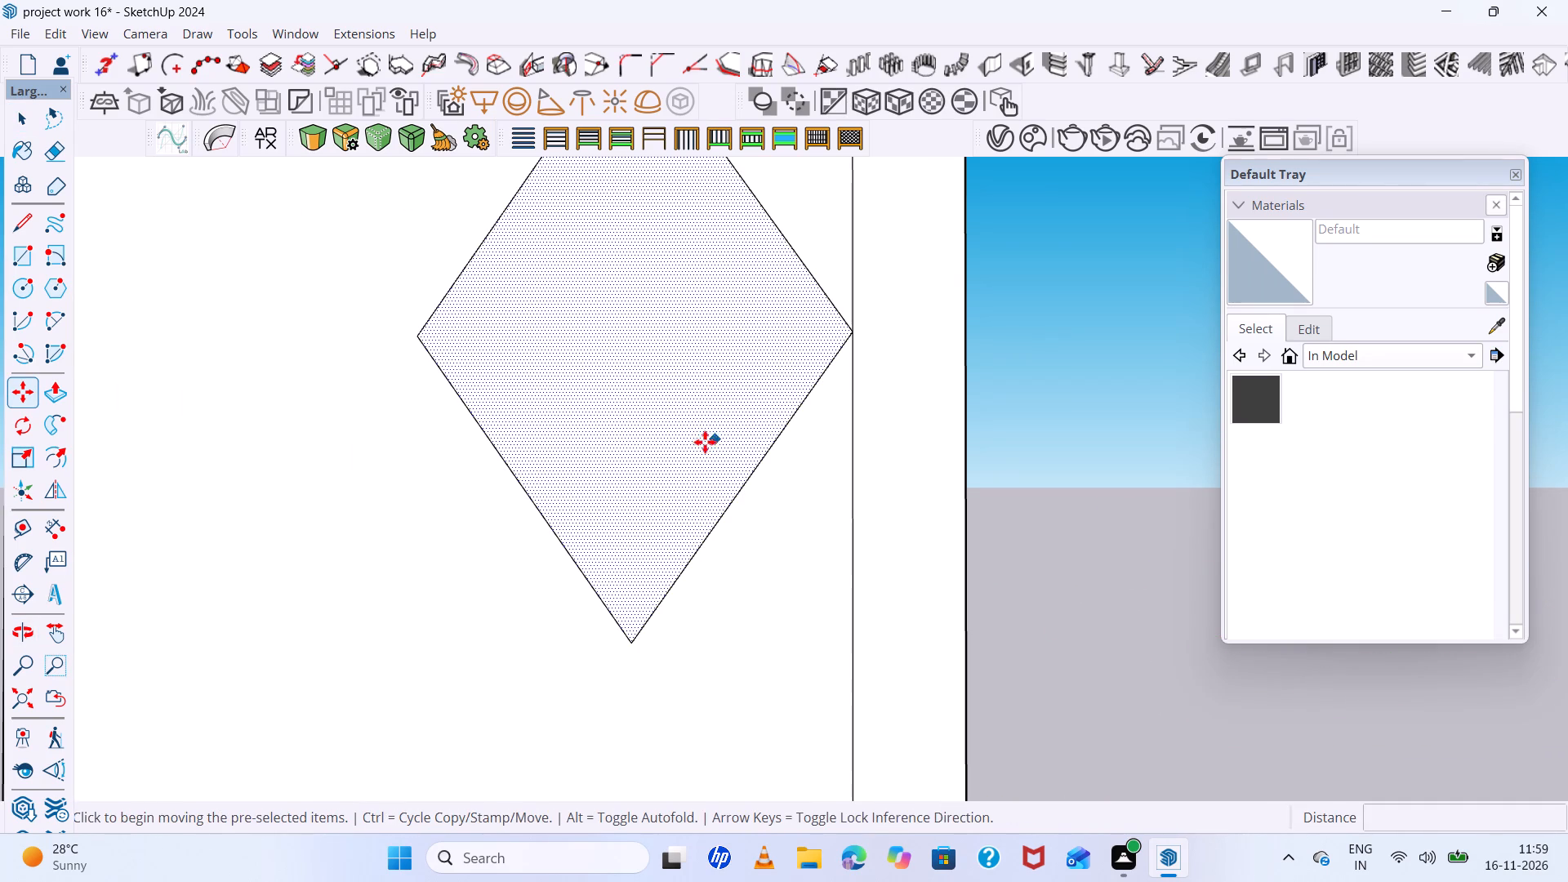
scroll(700, 447, down, 7)
click(662, 238)
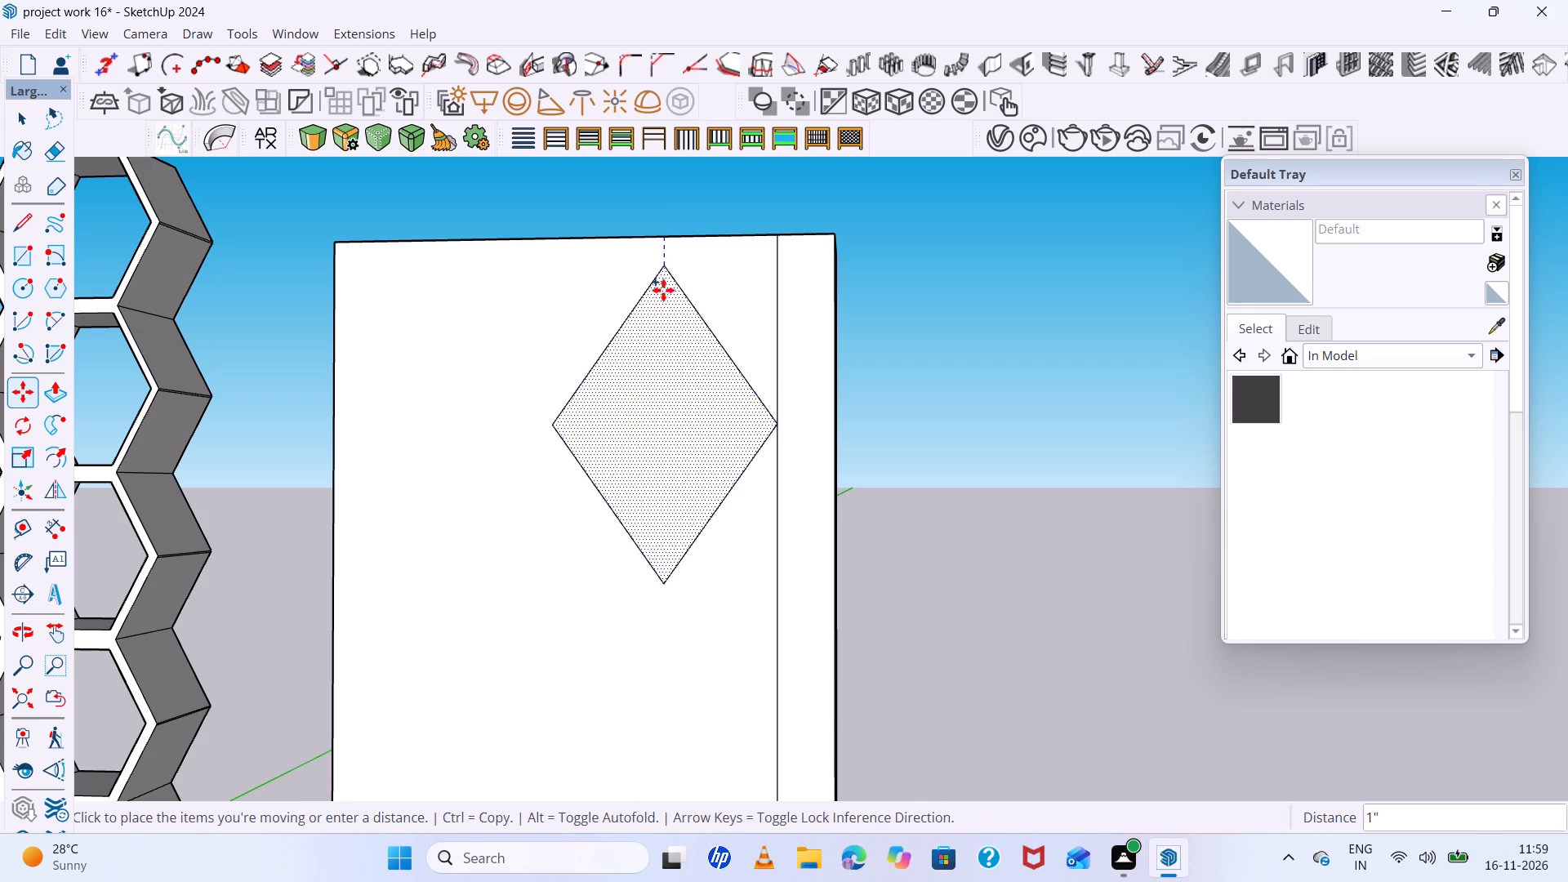
click(661, 551)
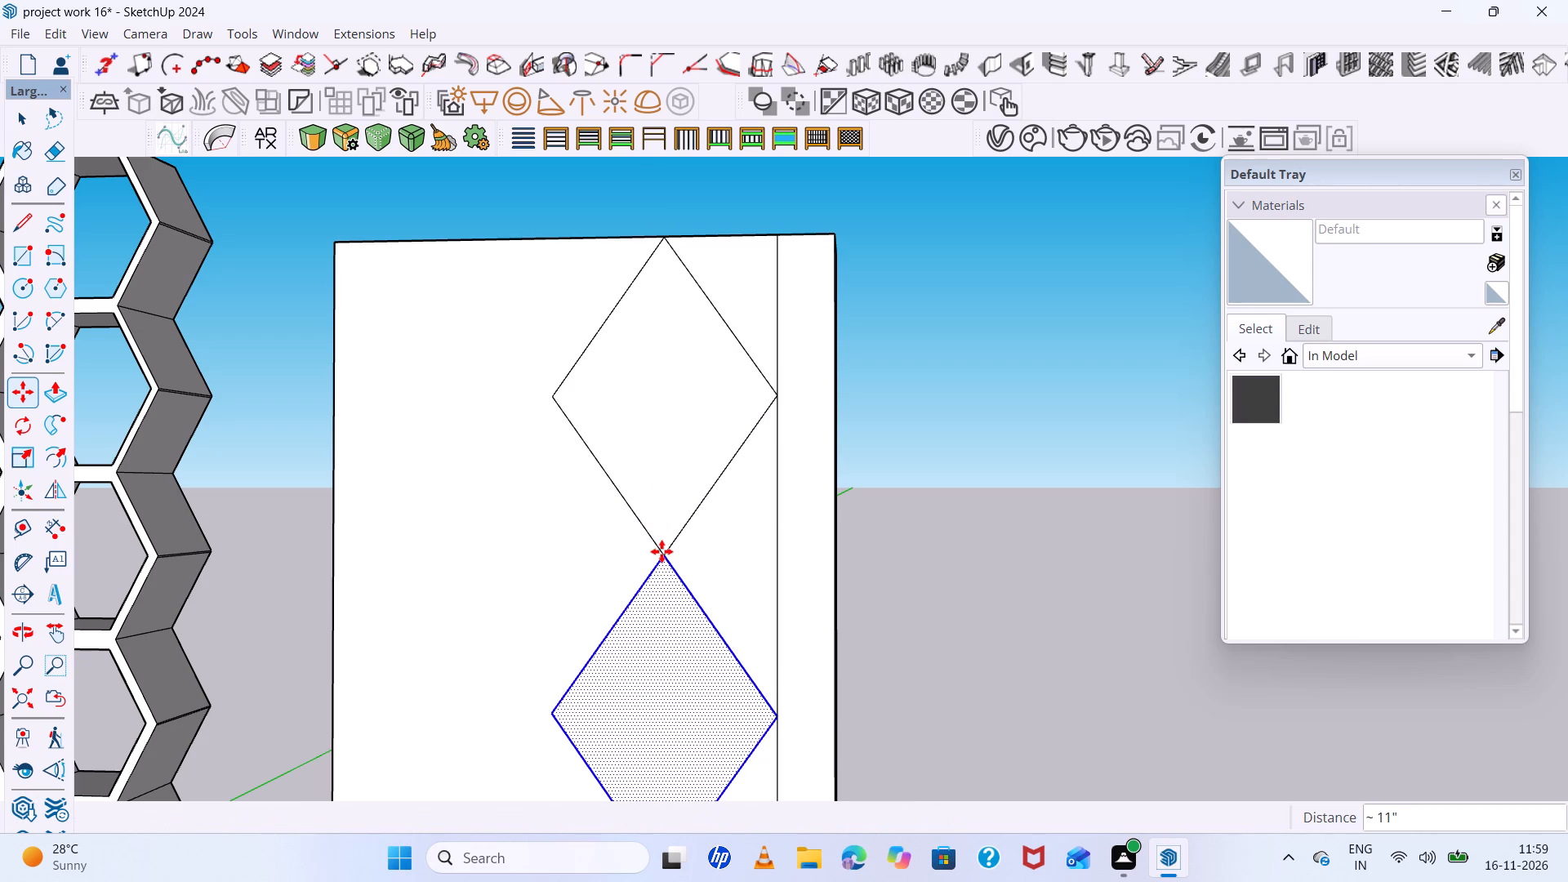
Array the diamond copy as 2x down the panel at the same spacing, forming a column of three touching diamonds.
scroll(661, 551, down, 7)
key(2)
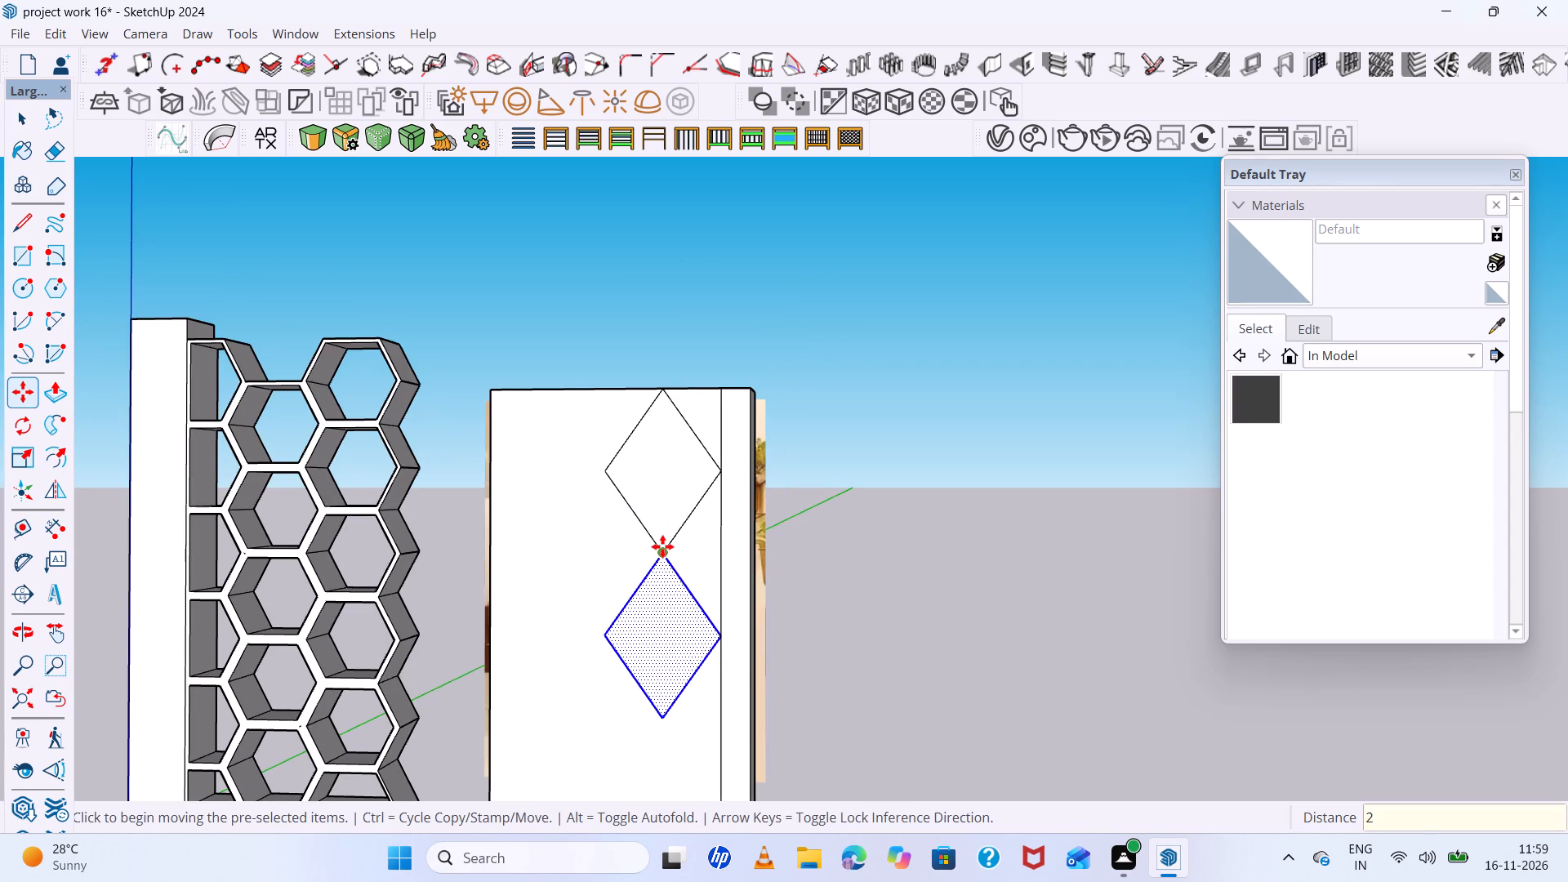
key(x)
key(Return)
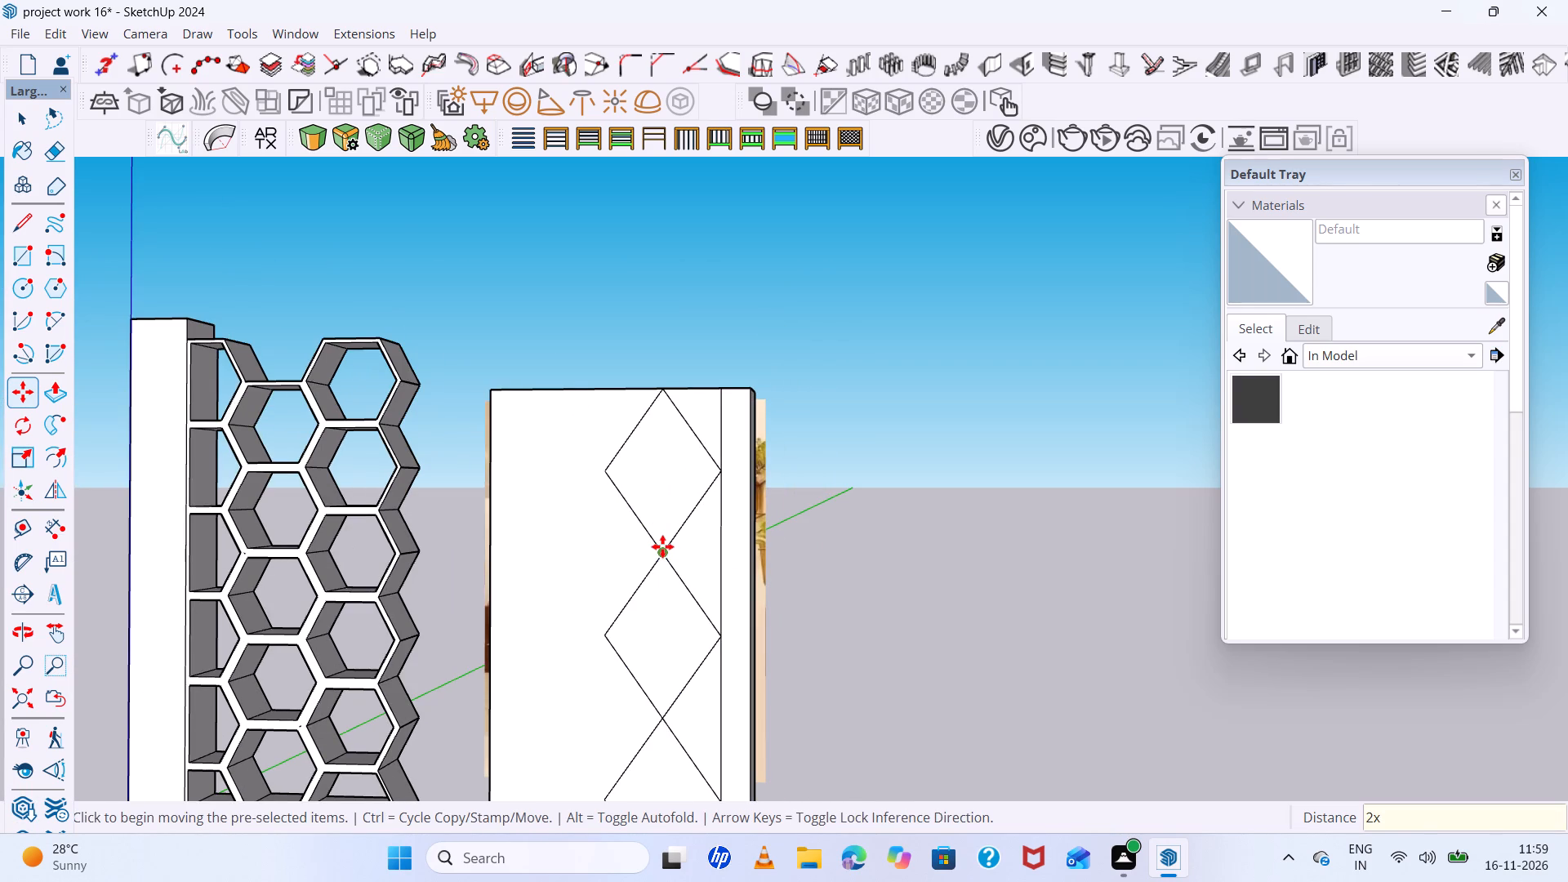
scroll(663, 568, down, 8)
scroll(709, 725, up, 13)
middle_drag(686, 675, 719, 671)
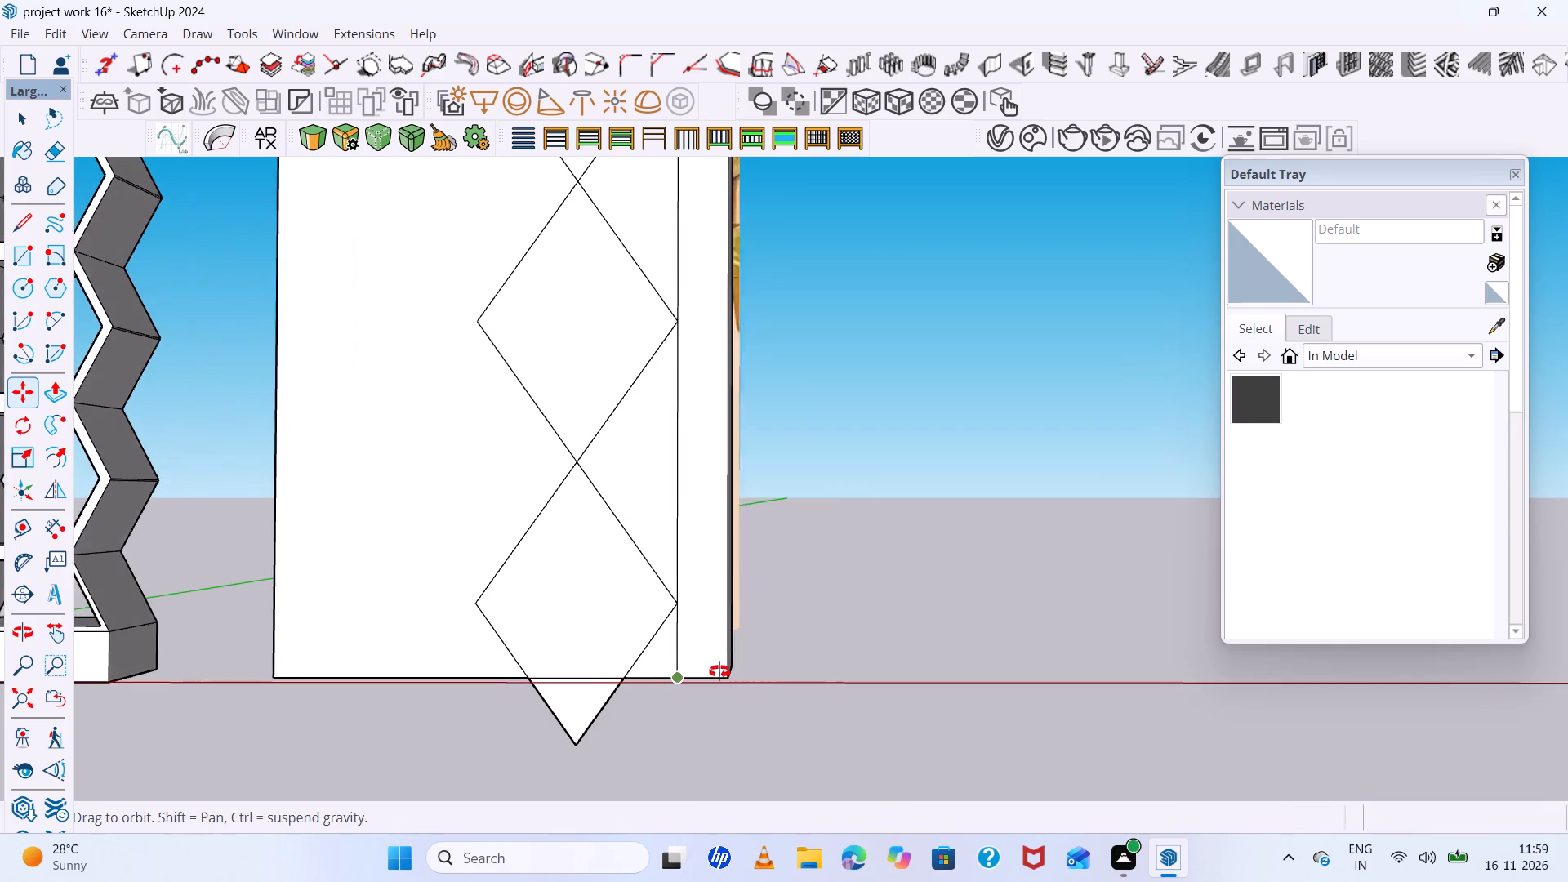
middle_drag(719, 671, 722, 670)
key(space)
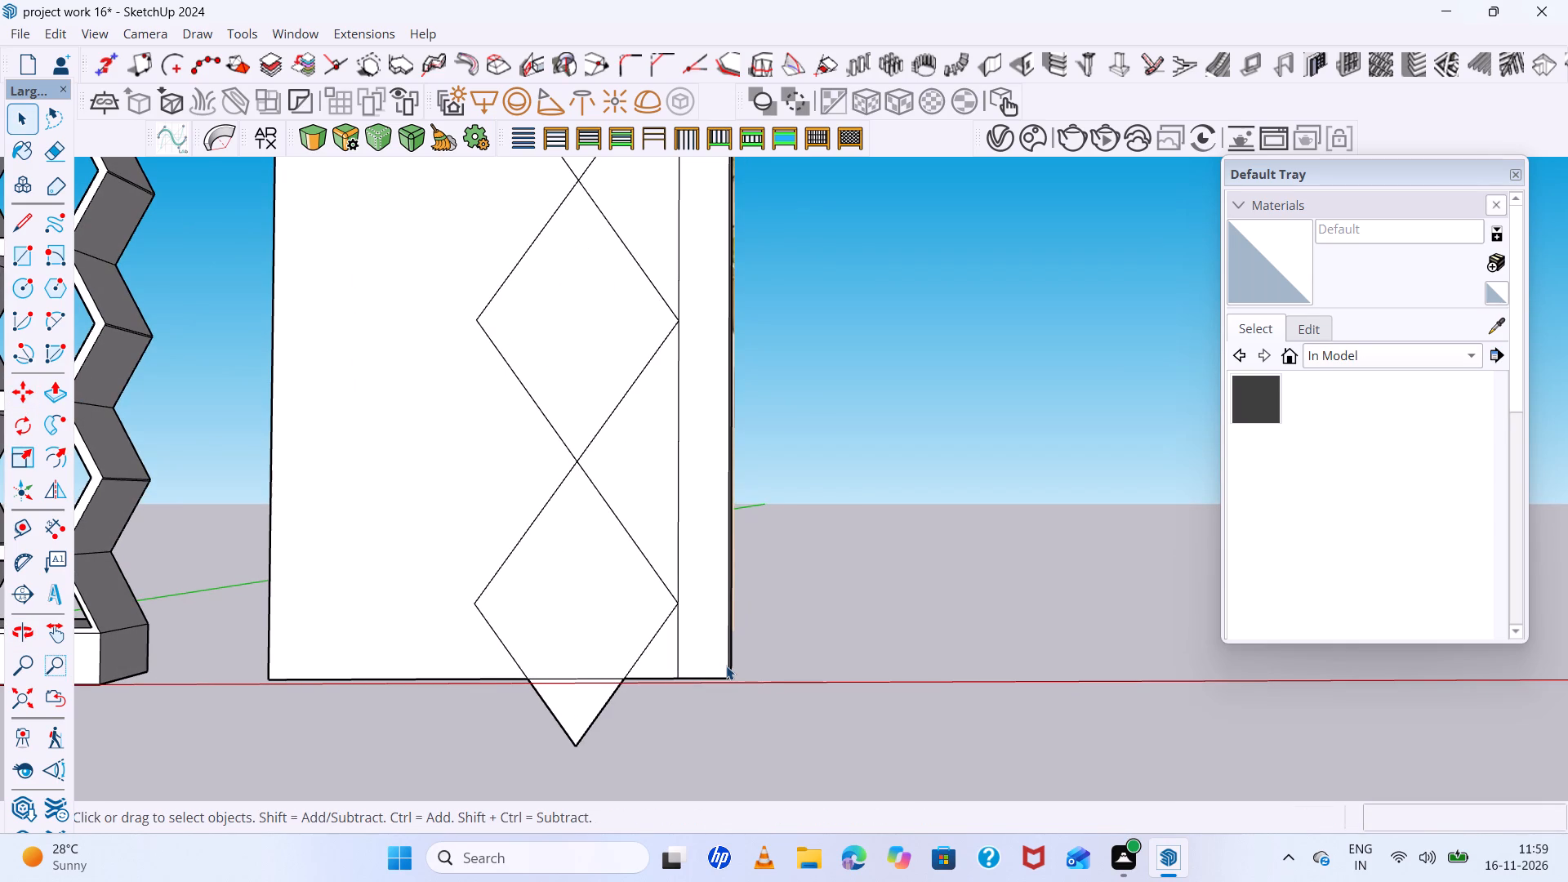
scroll(726, 666, down, 4)
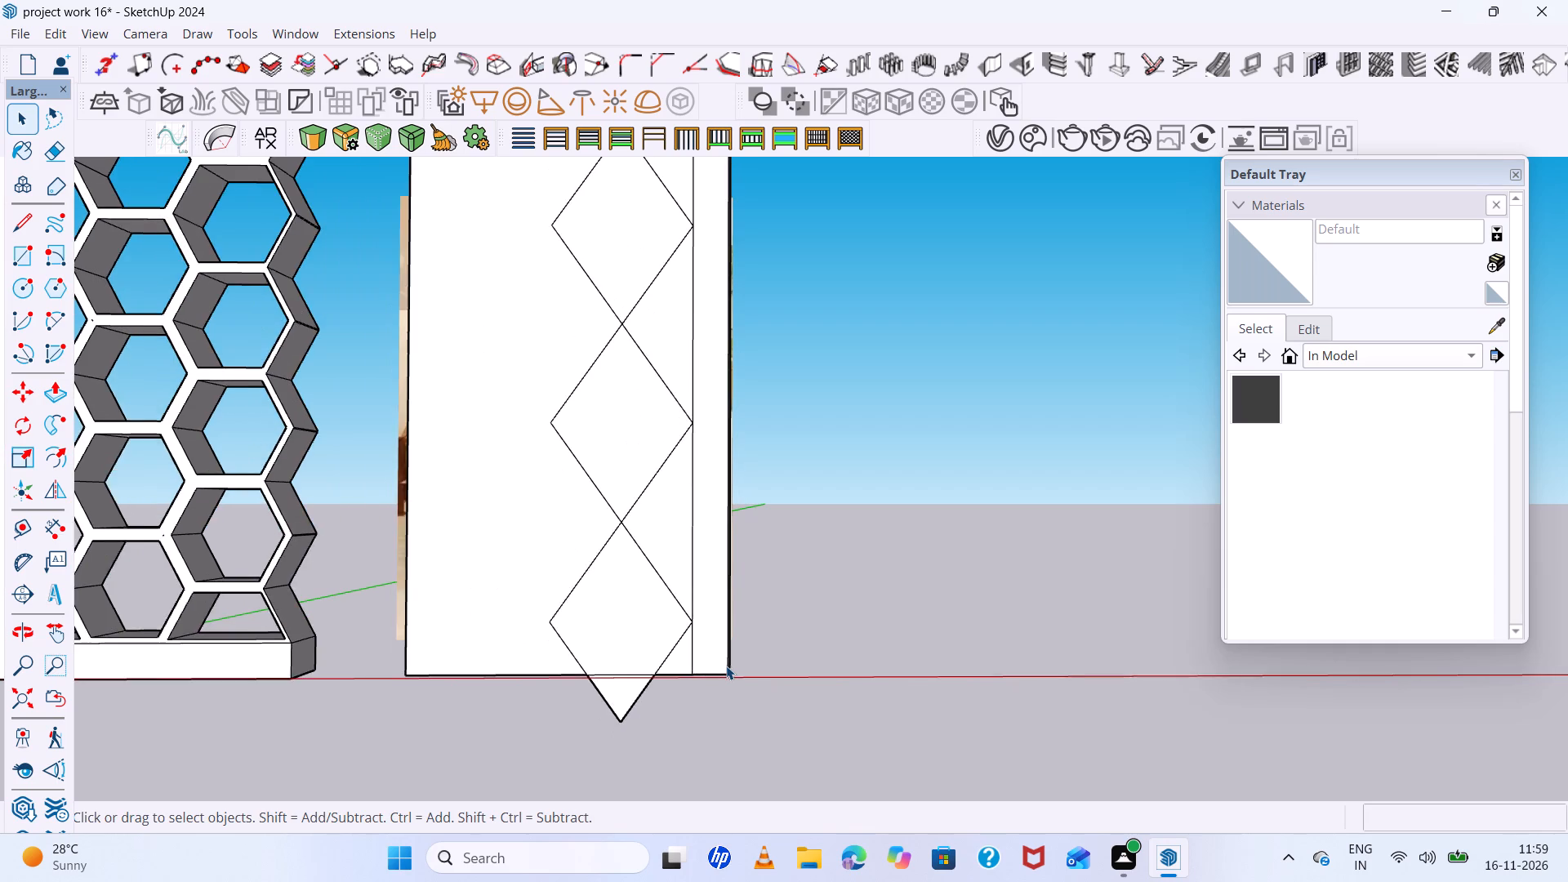
Draw a horizontal line about 1' 4" long from the lowest diamond's right corner across to the panel's left edge.
scroll(726, 666, up, 4)
scroll(726, 666, down, 4)
middle_drag(726, 666, 645, 658)
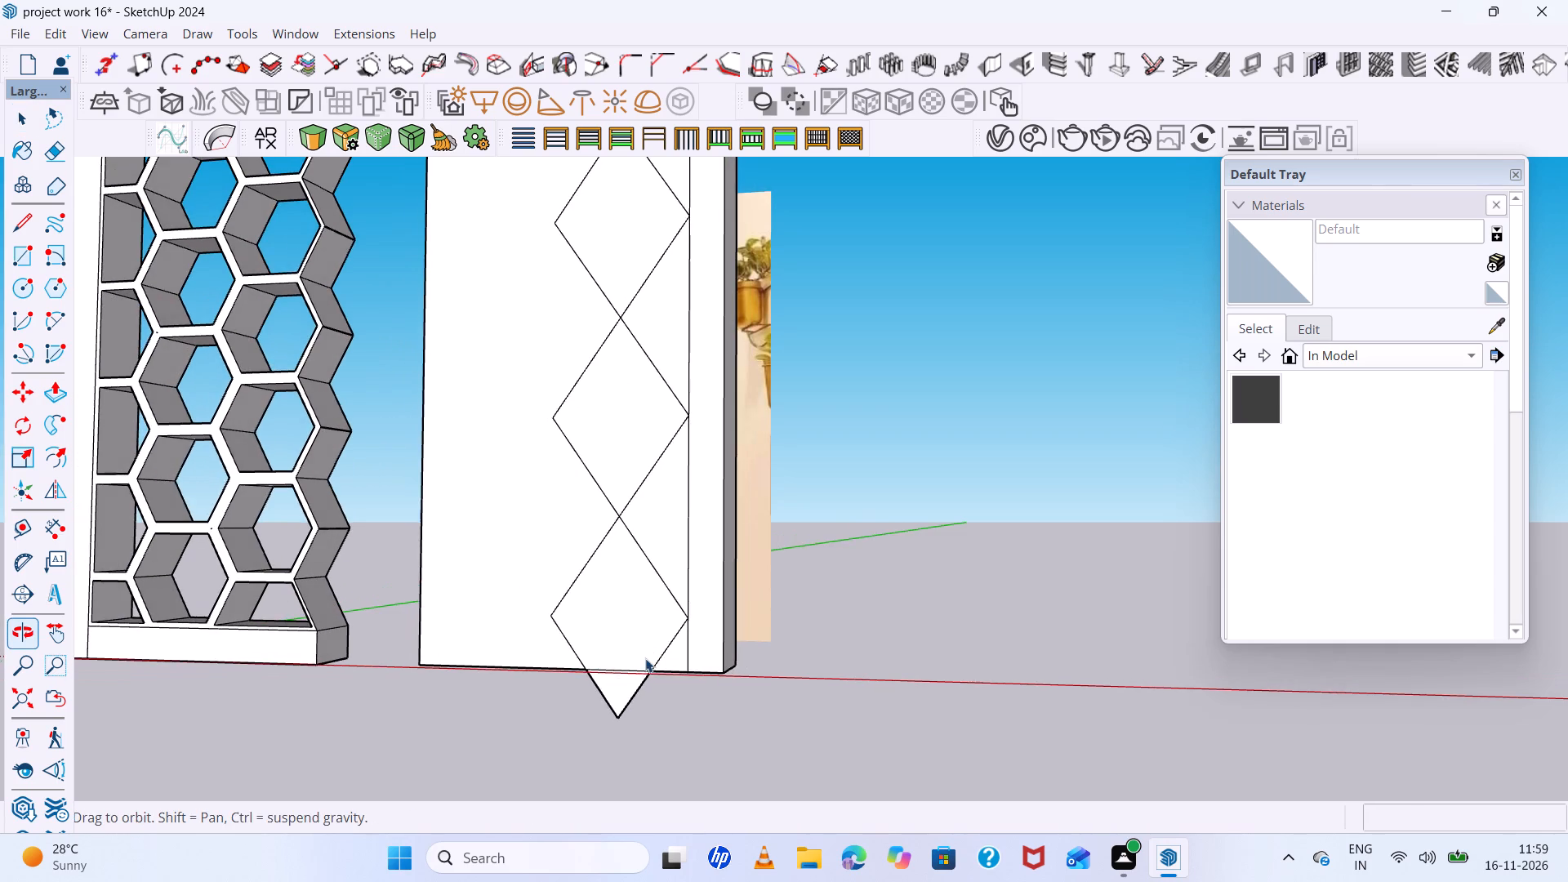
scroll(663, 655, up, 13)
scroll(664, 655, down, 5)
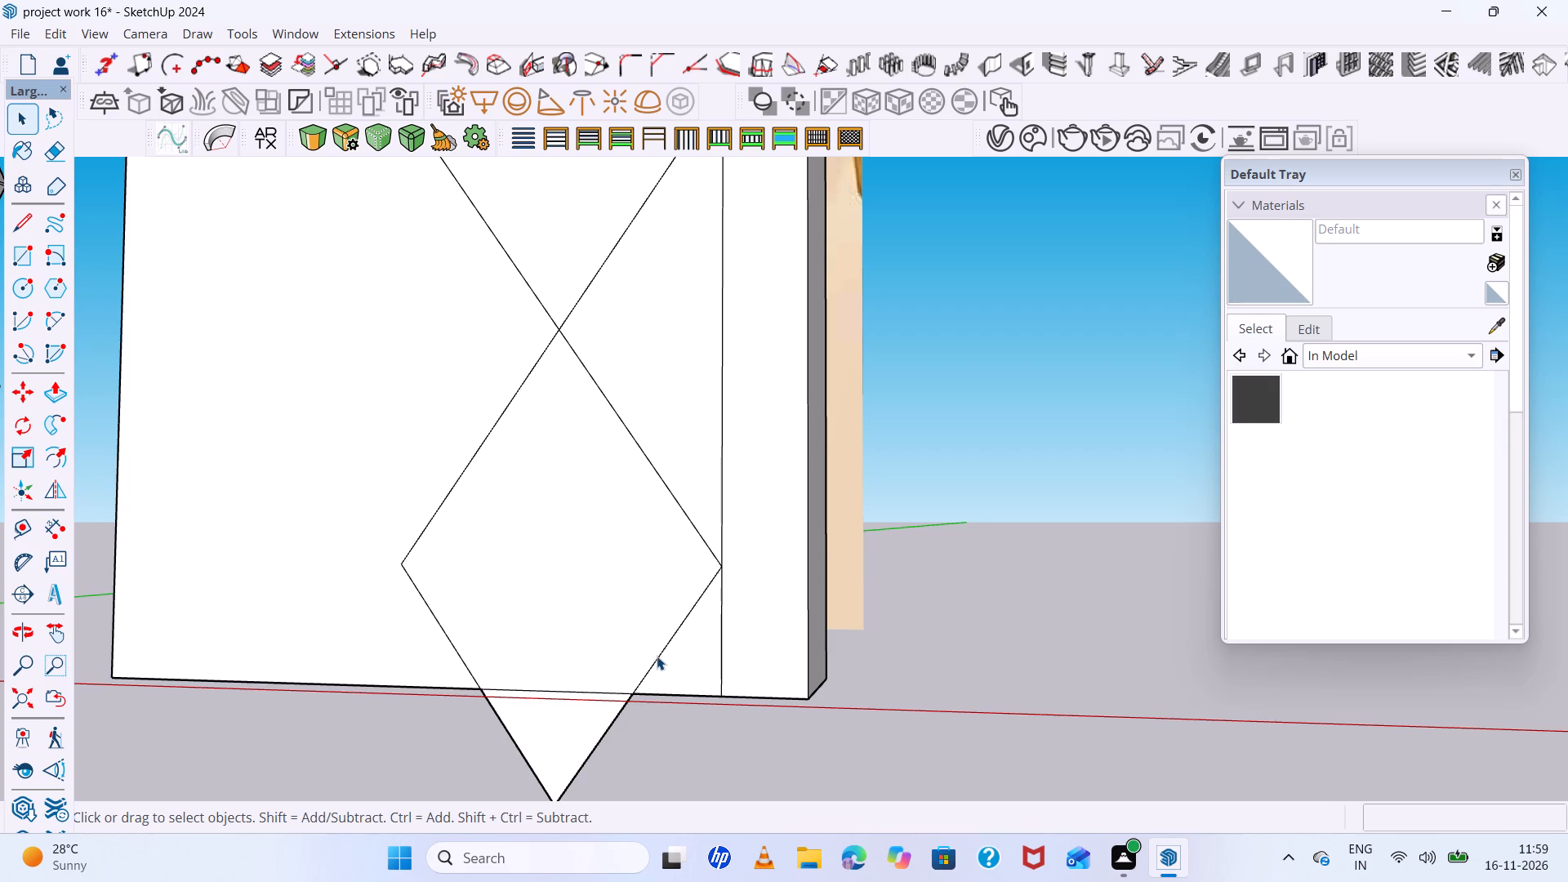
scroll(657, 656, down, 5)
scroll(657, 656, up, 4)
scroll(657, 656, down, 4)
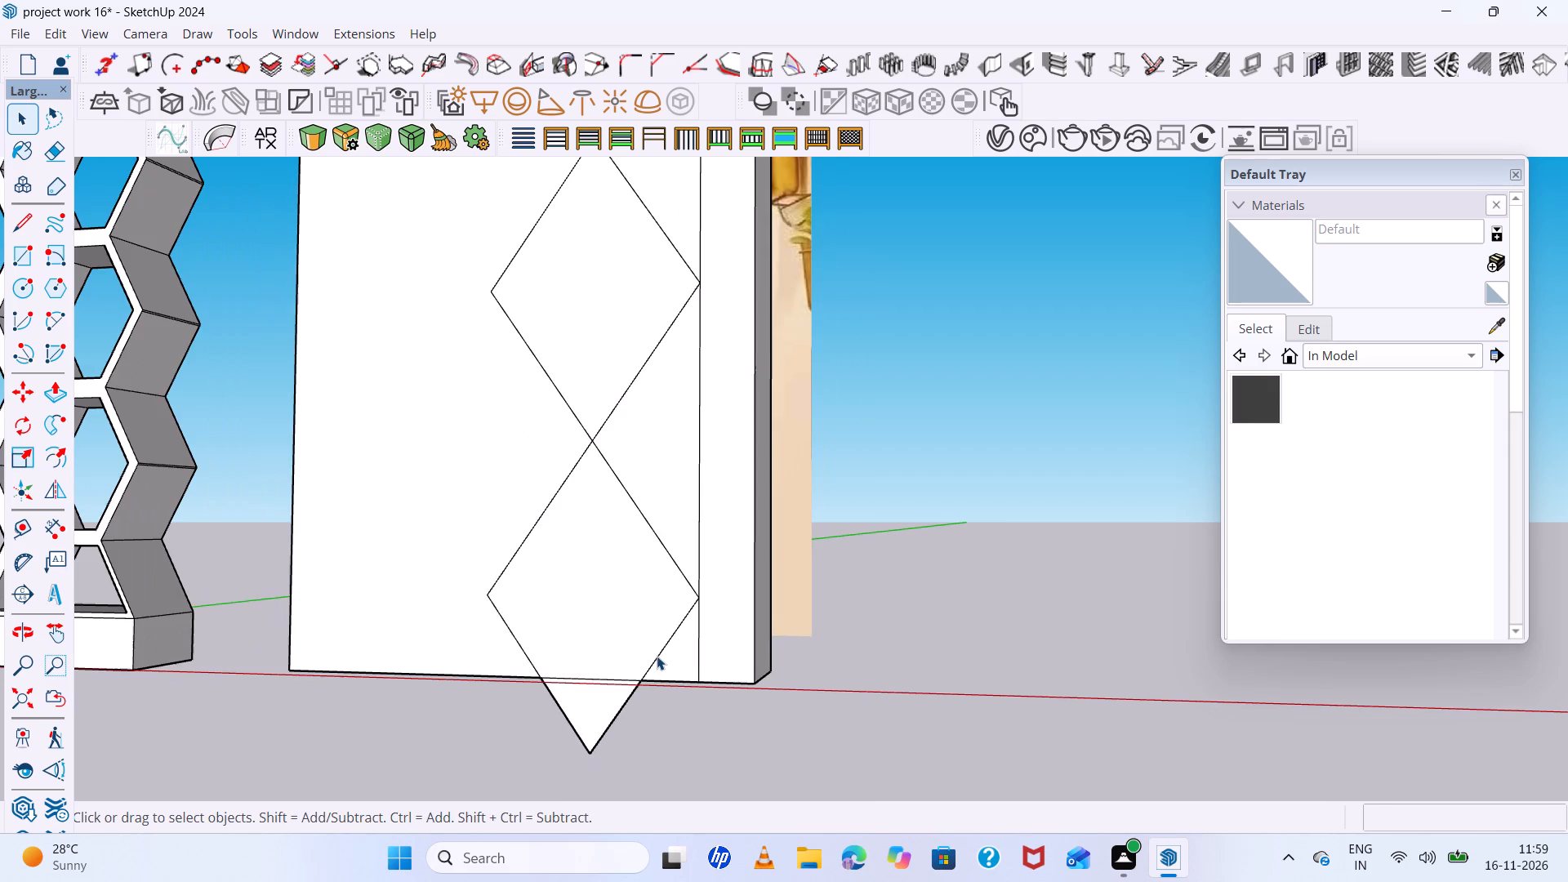
middle_click(657, 656)
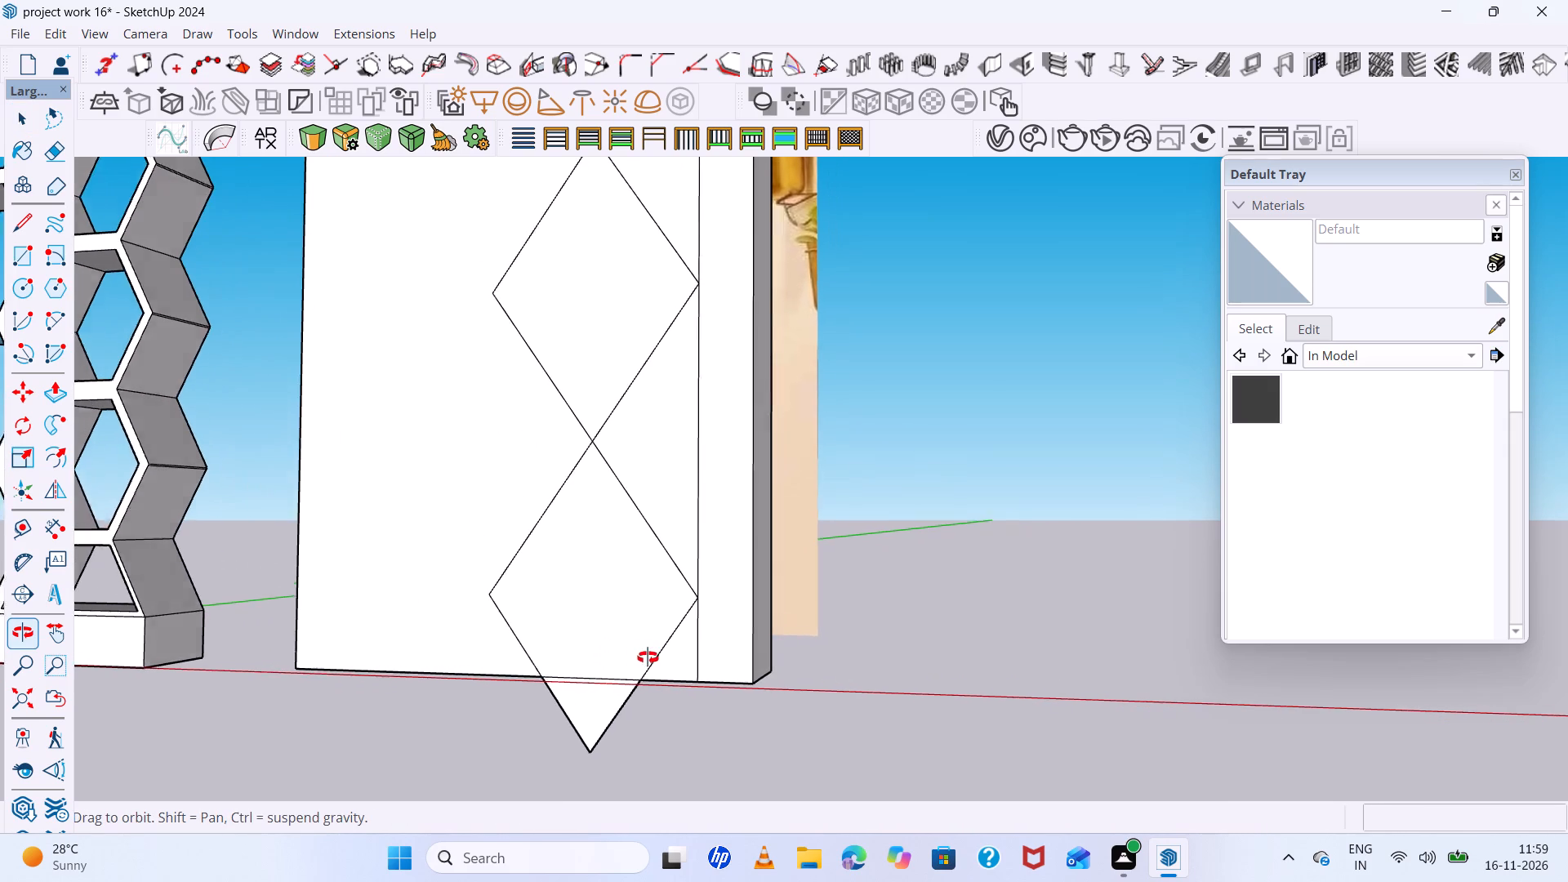
scroll(653, 658, up, 6)
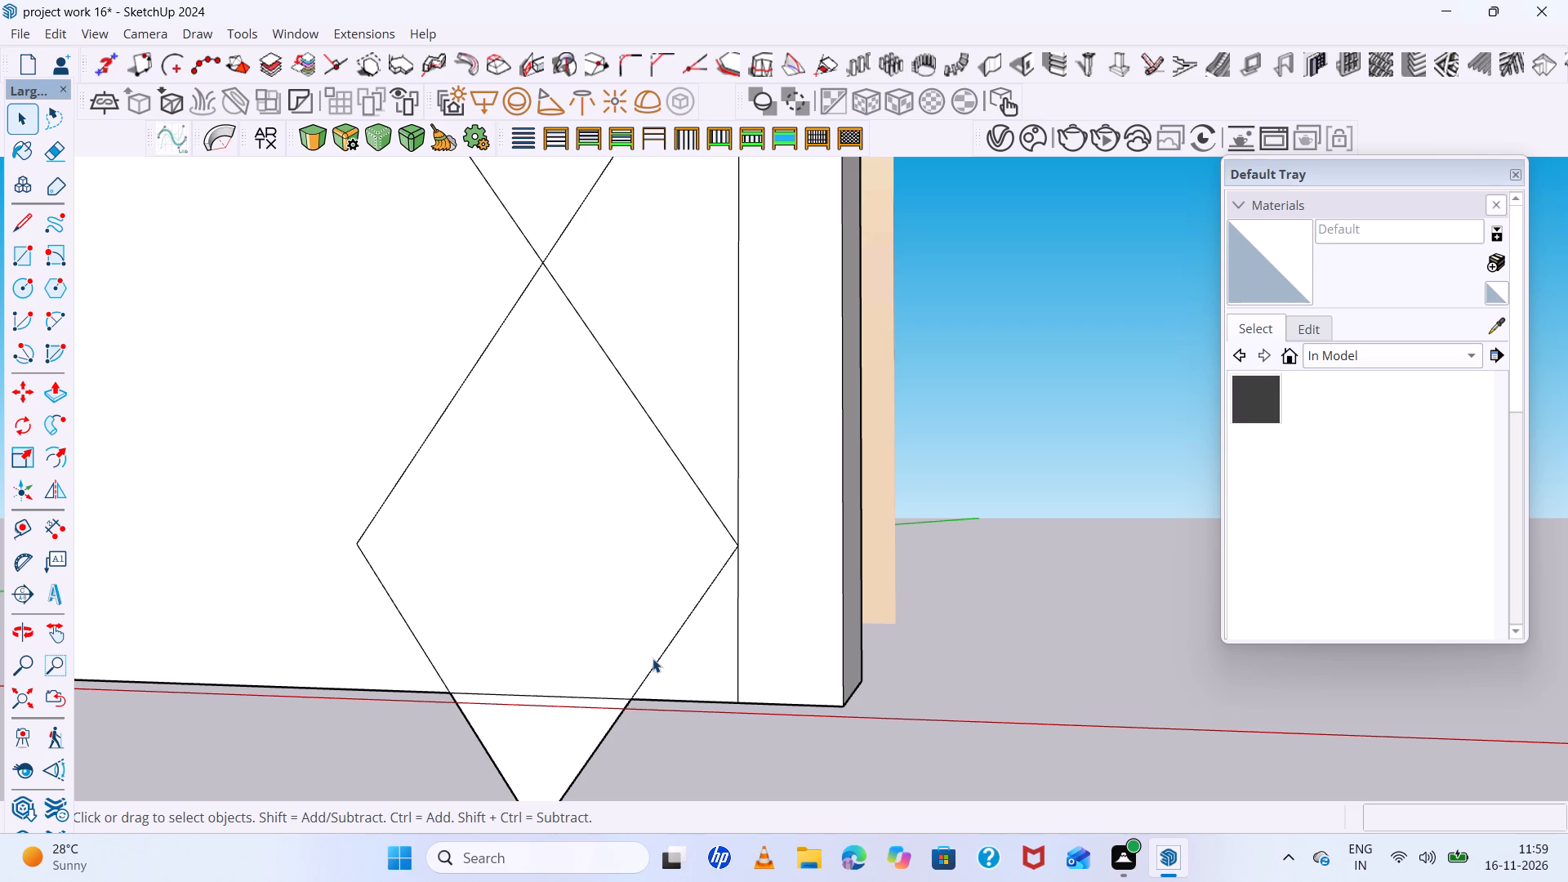
scroll(653, 658, down, 5)
middle_drag(653, 658, 669, 637)
scroll(669, 637, up, 5)
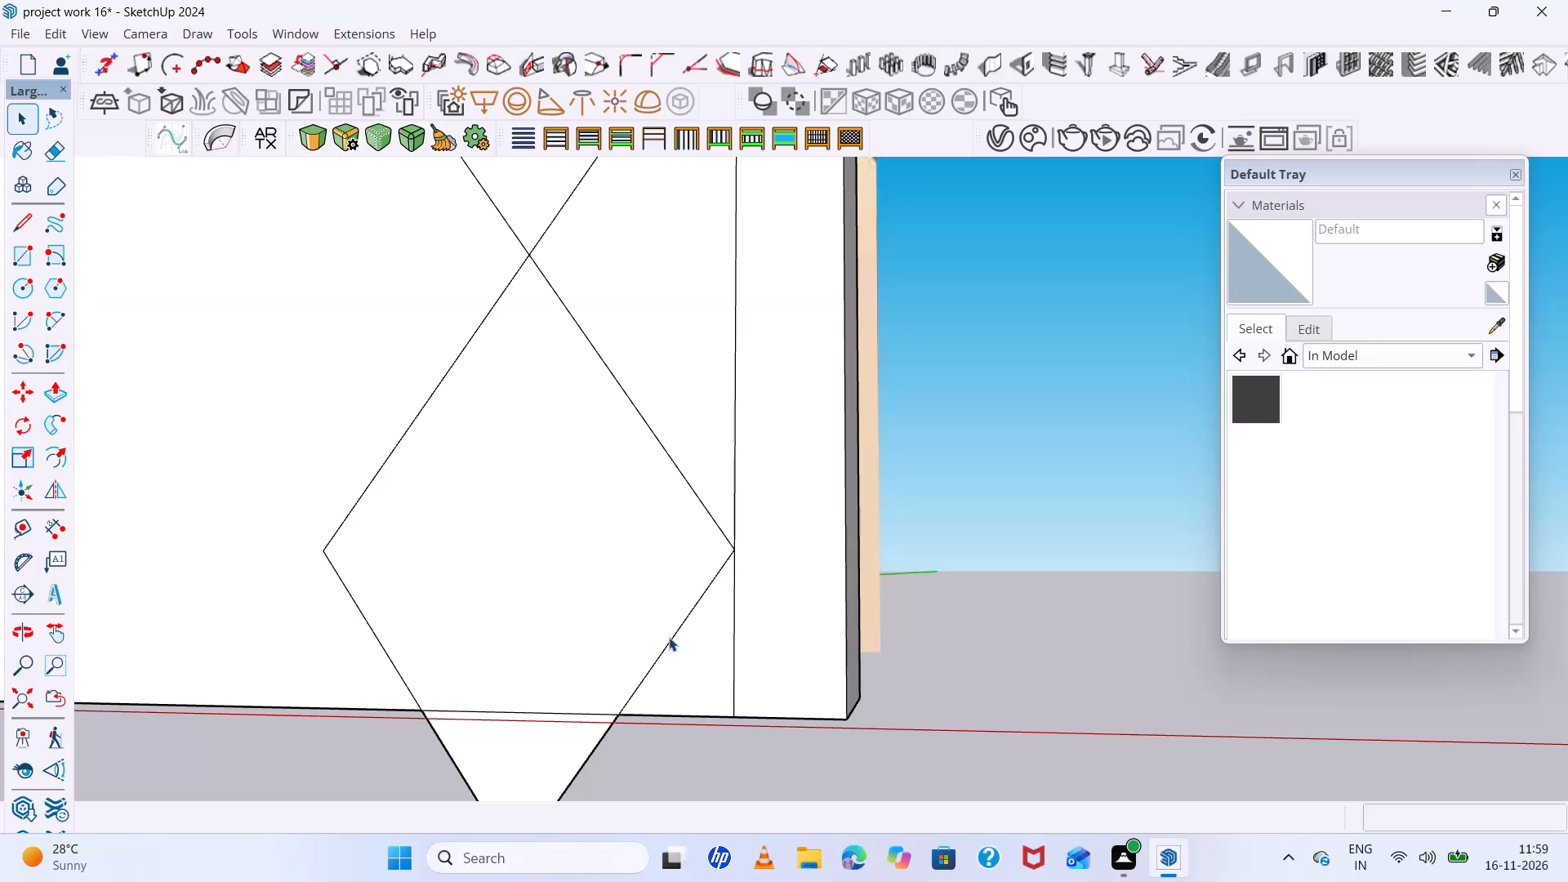
scroll(669, 637, up, 4)
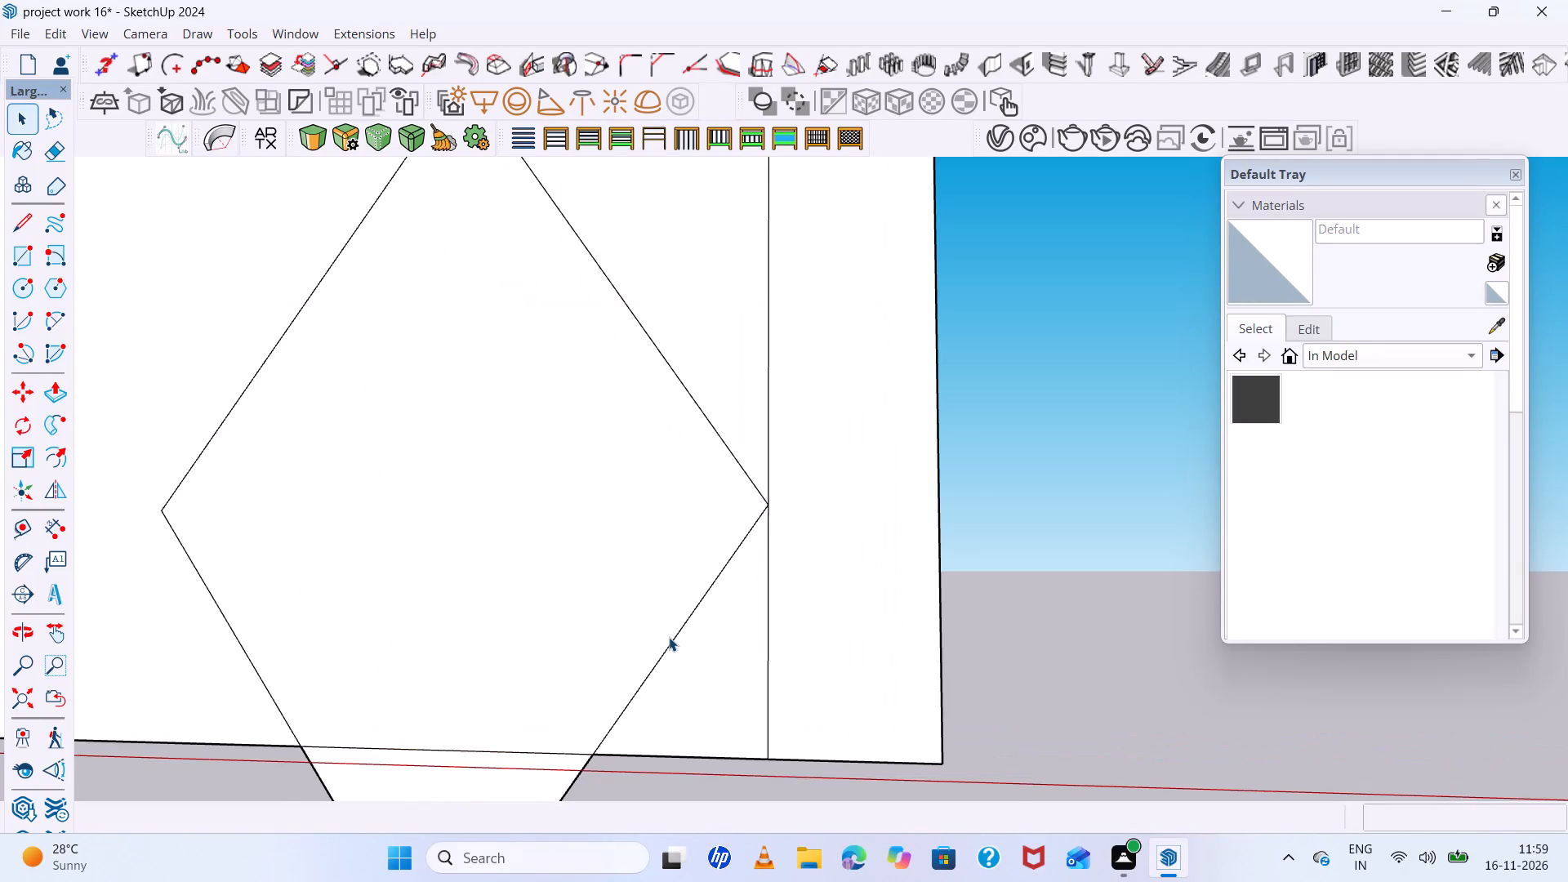
scroll(669, 637, up, 4)
scroll(669, 637, down, 4)
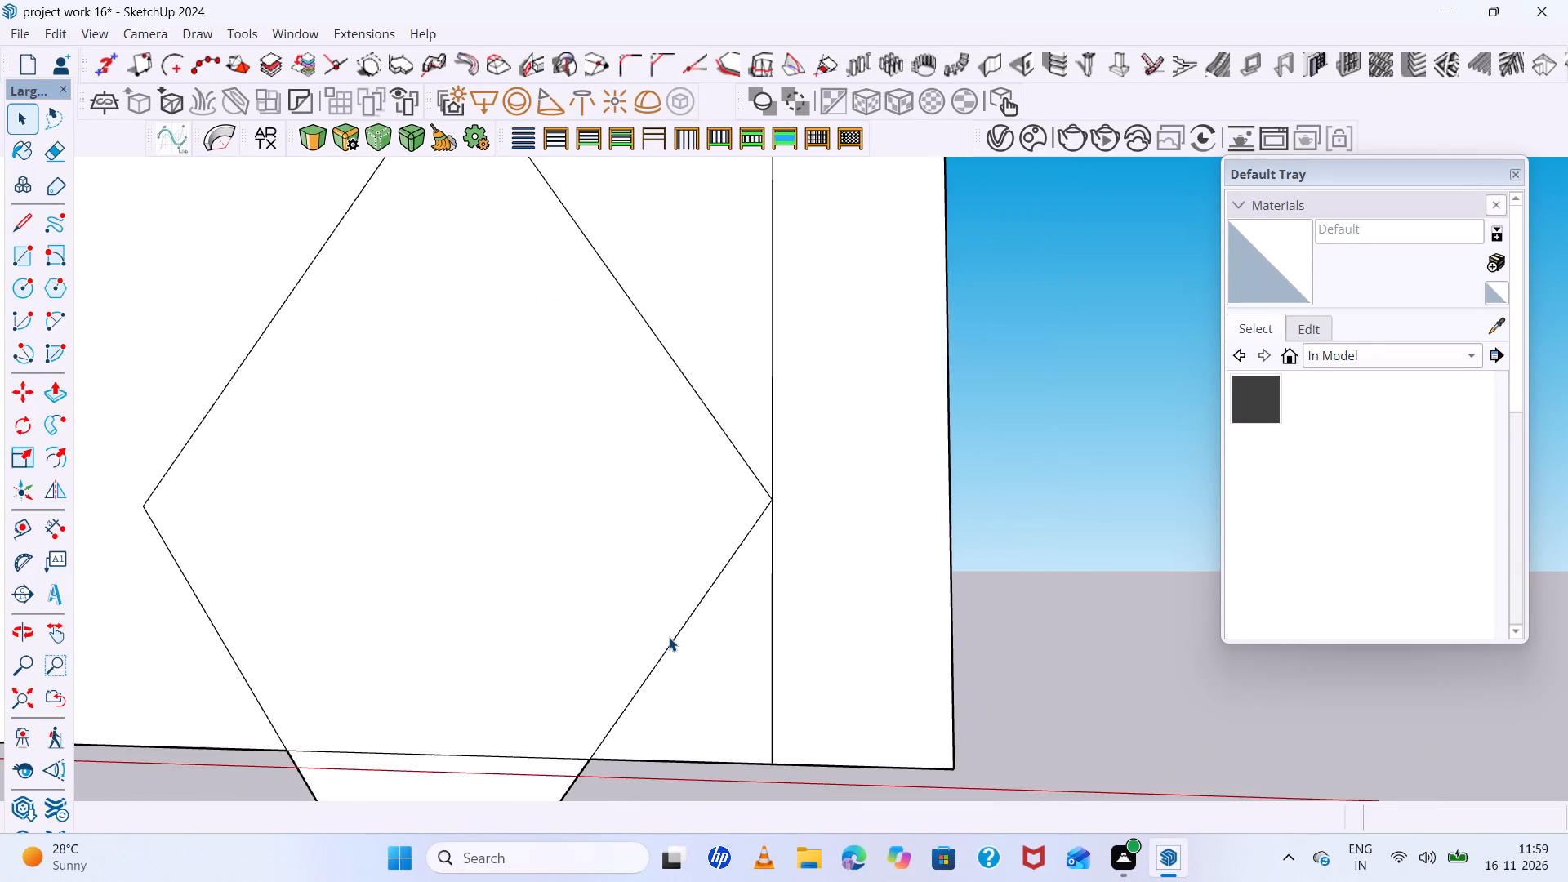
scroll(672, 637, up, 1)
scroll(672, 637, down, 5)
key(space)
key(l)
scroll(760, 616, down, 4)
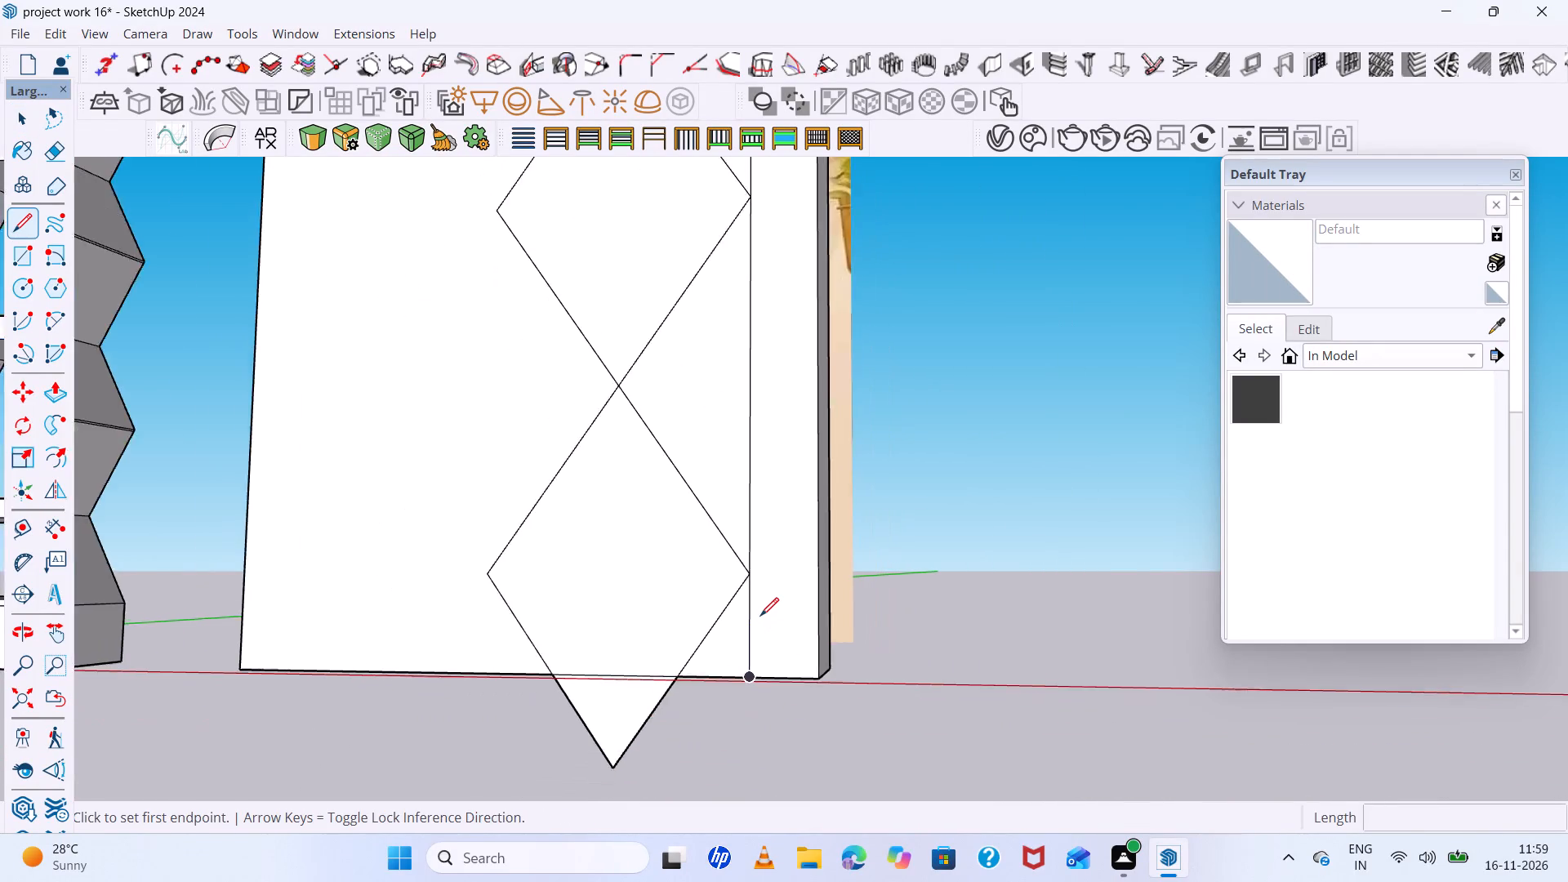
scroll(760, 616, down, 7)
scroll(751, 599, up, 5)
click(751, 586)
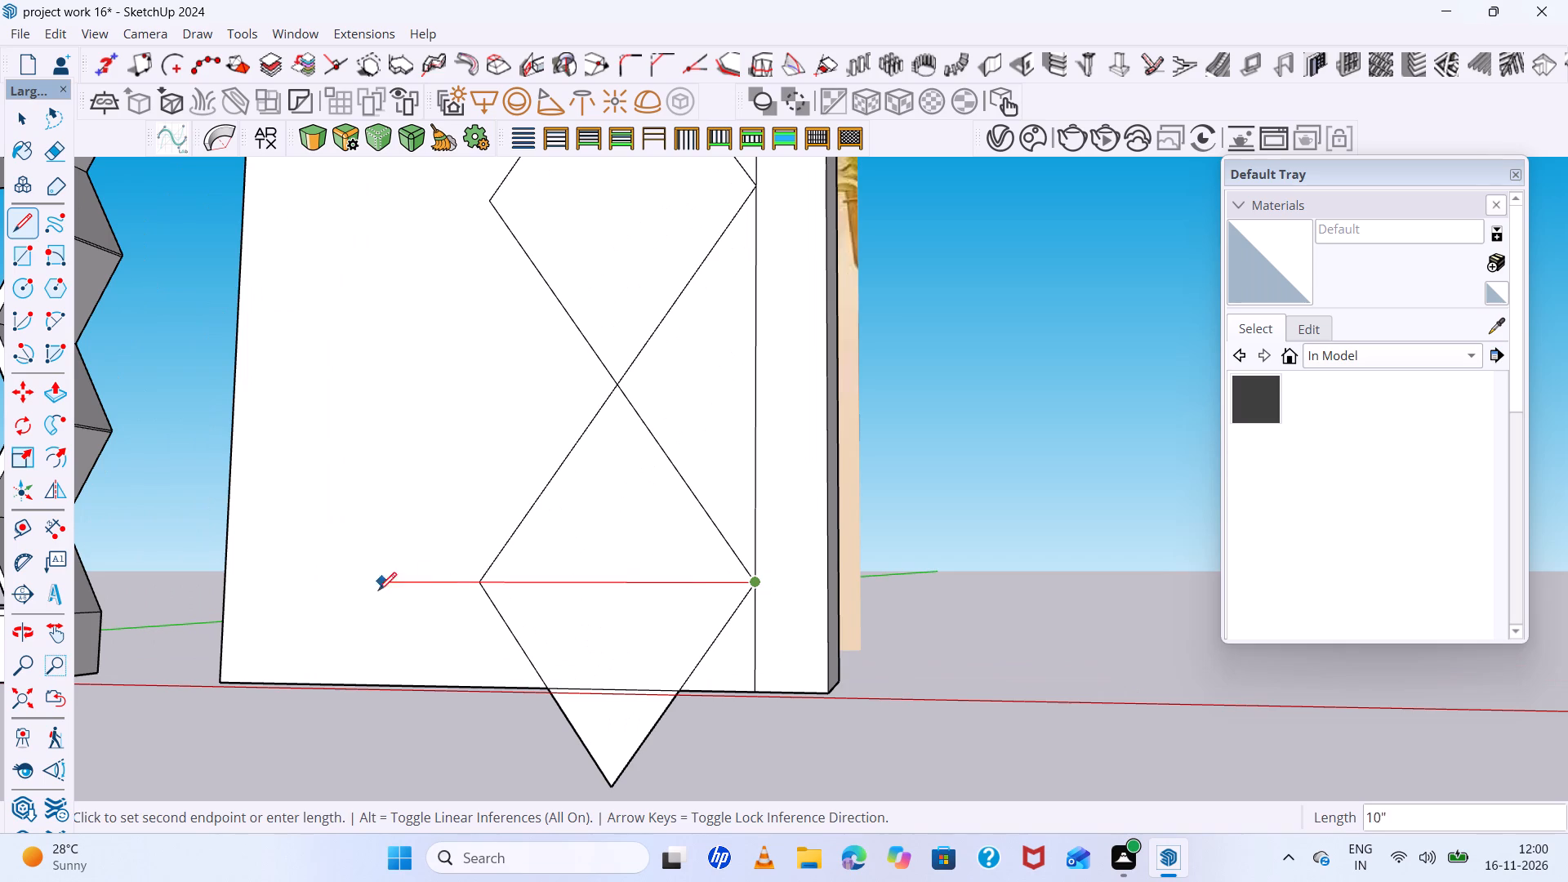
click(226, 583)
Erase the lower half of the lowest diamond, including the tip that overhangs the panel's bottom edge.
scroll(343, 636, down, 4)
middle_drag(557, 716, 677, 721)
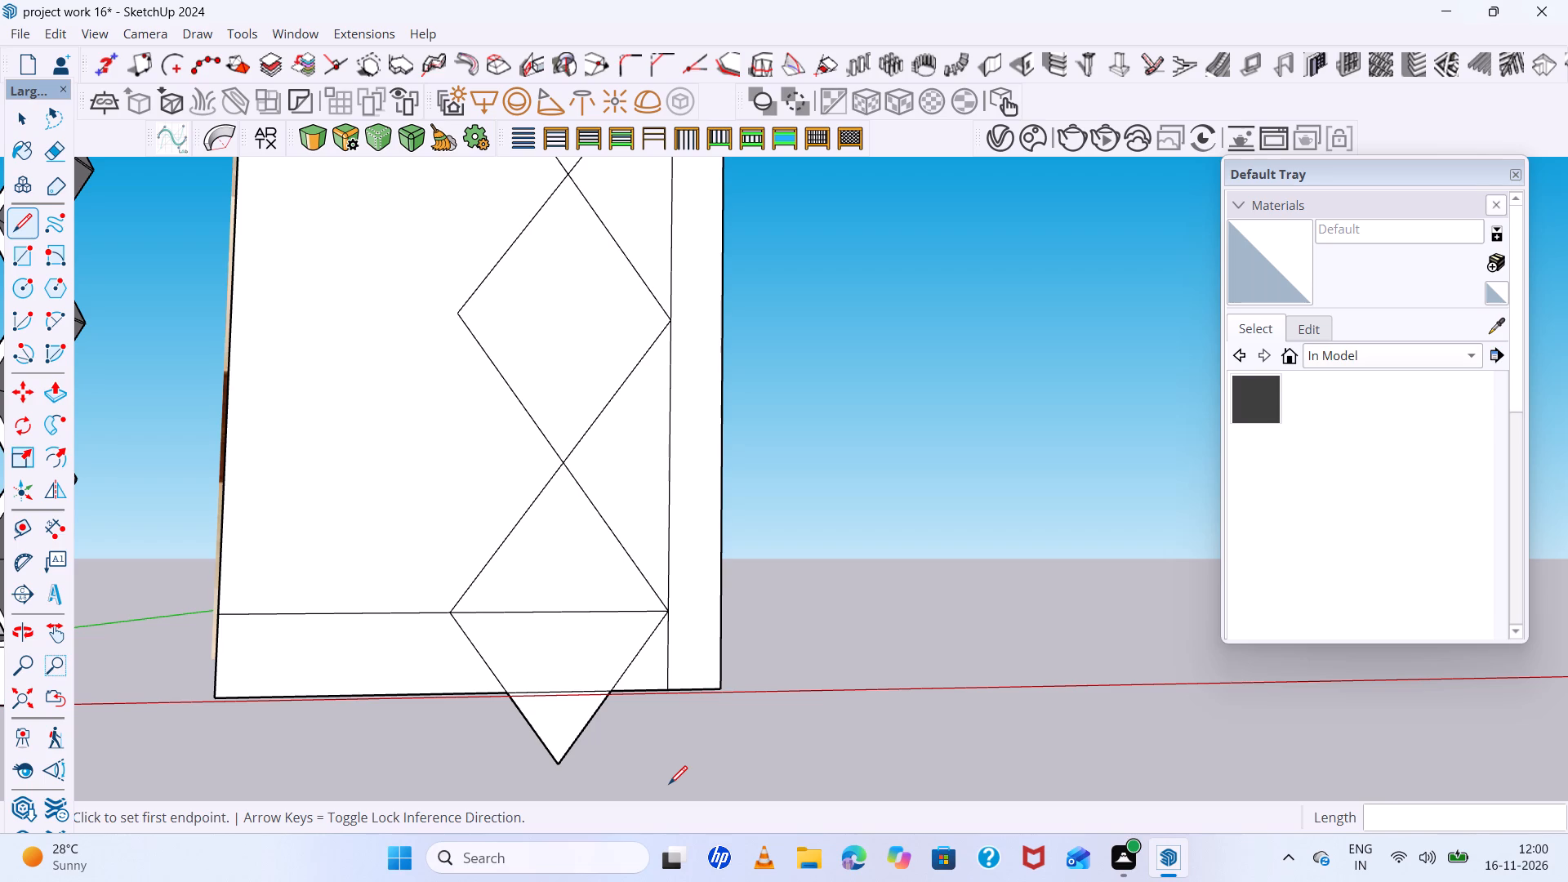
scroll(726, 838, down, 6)
scroll(619, 719, up, 6)
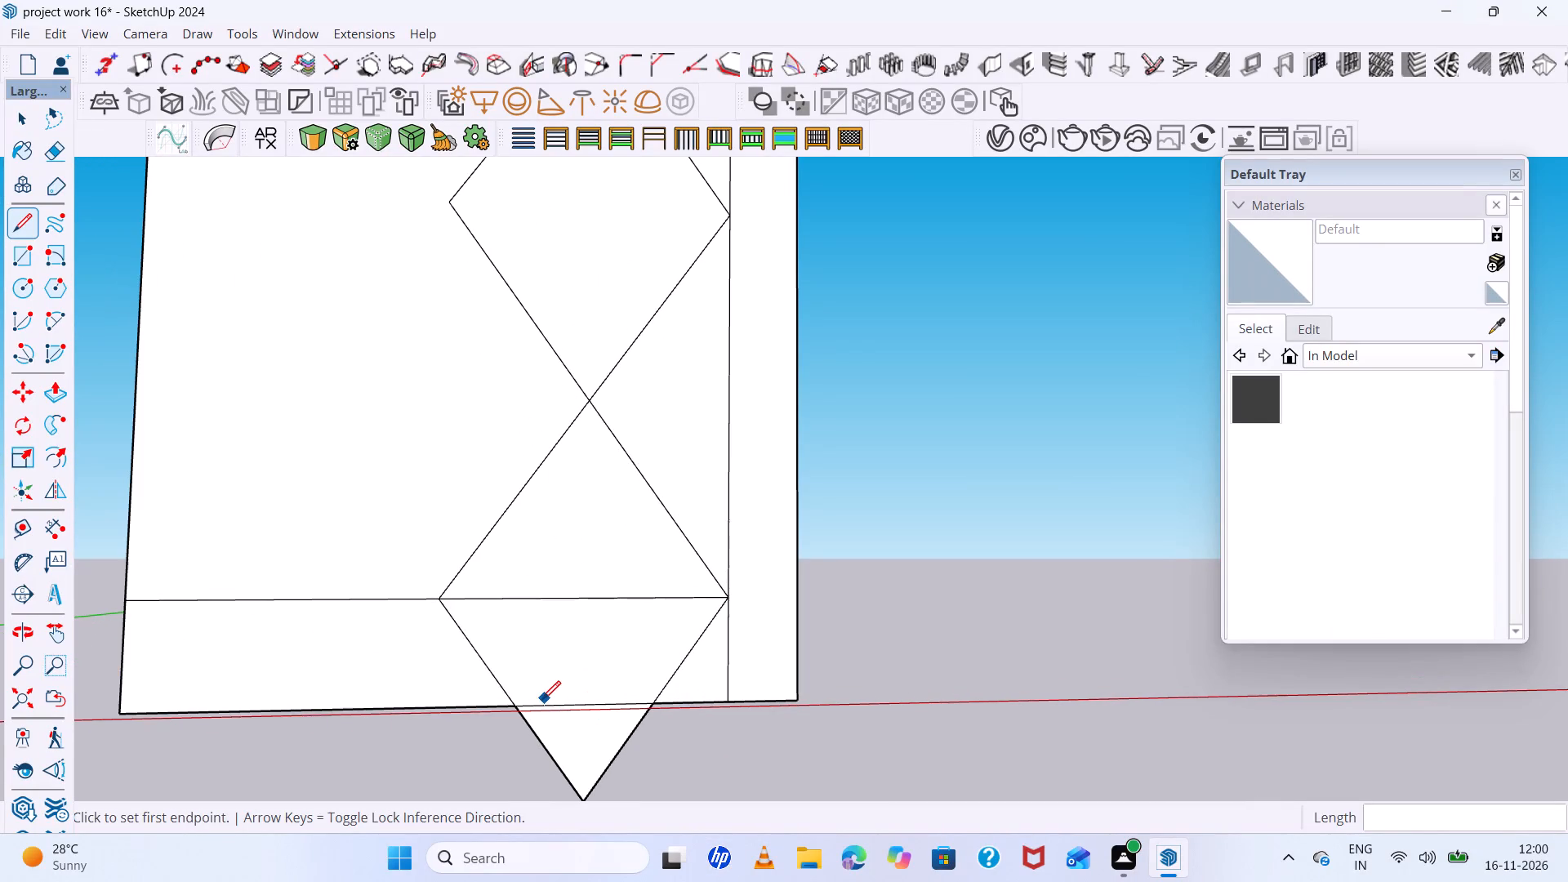
key(e)
drag(474, 667, 501, 679)
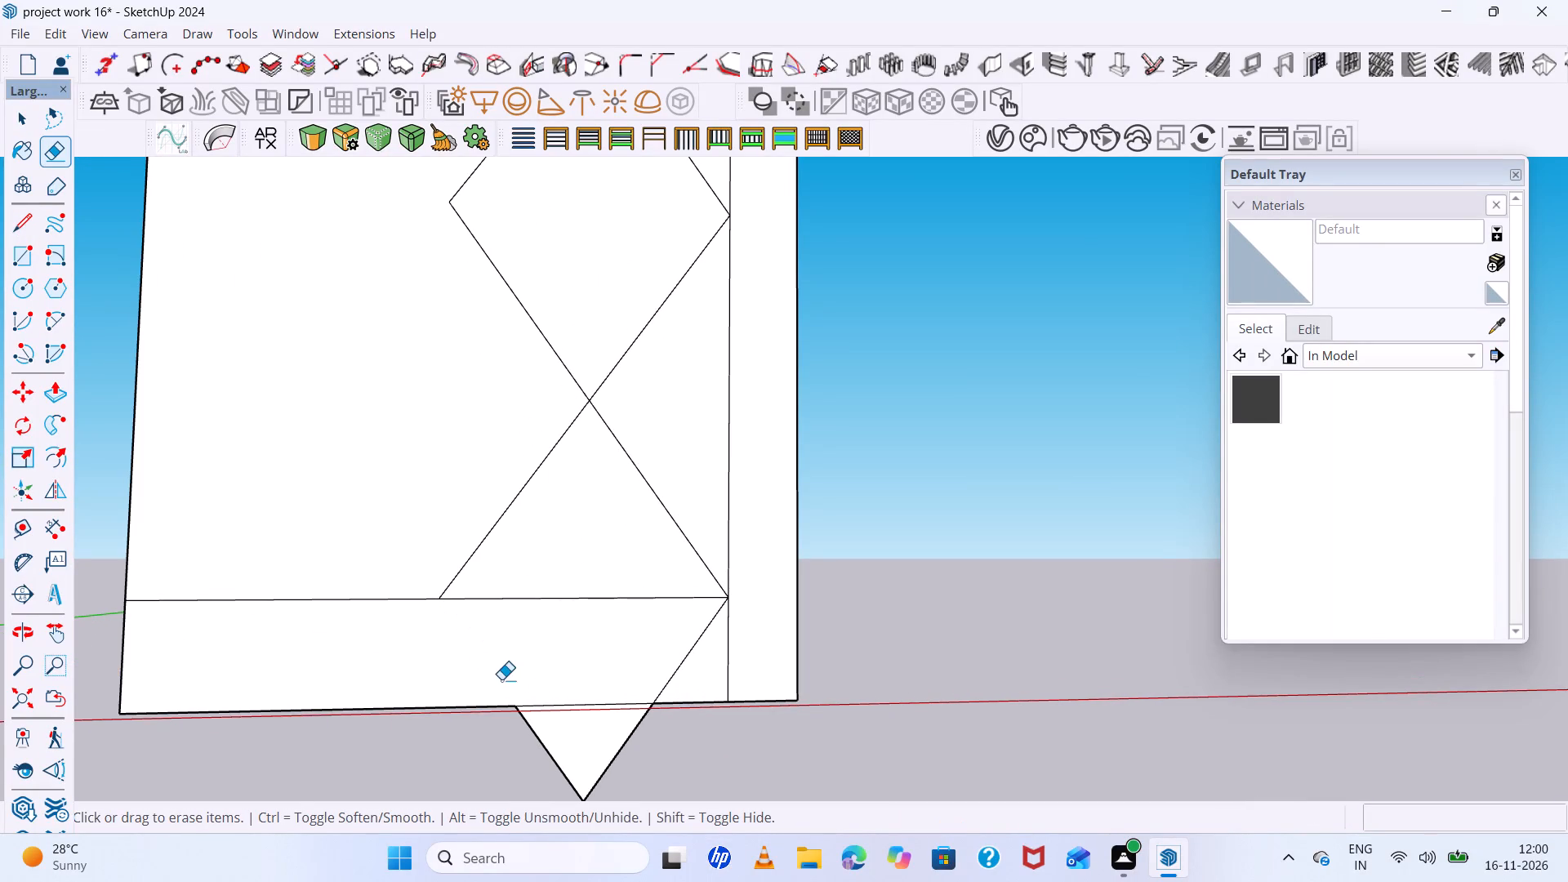
drag(689, 643, 697, 653)
drag(636, 744, 513, 754)
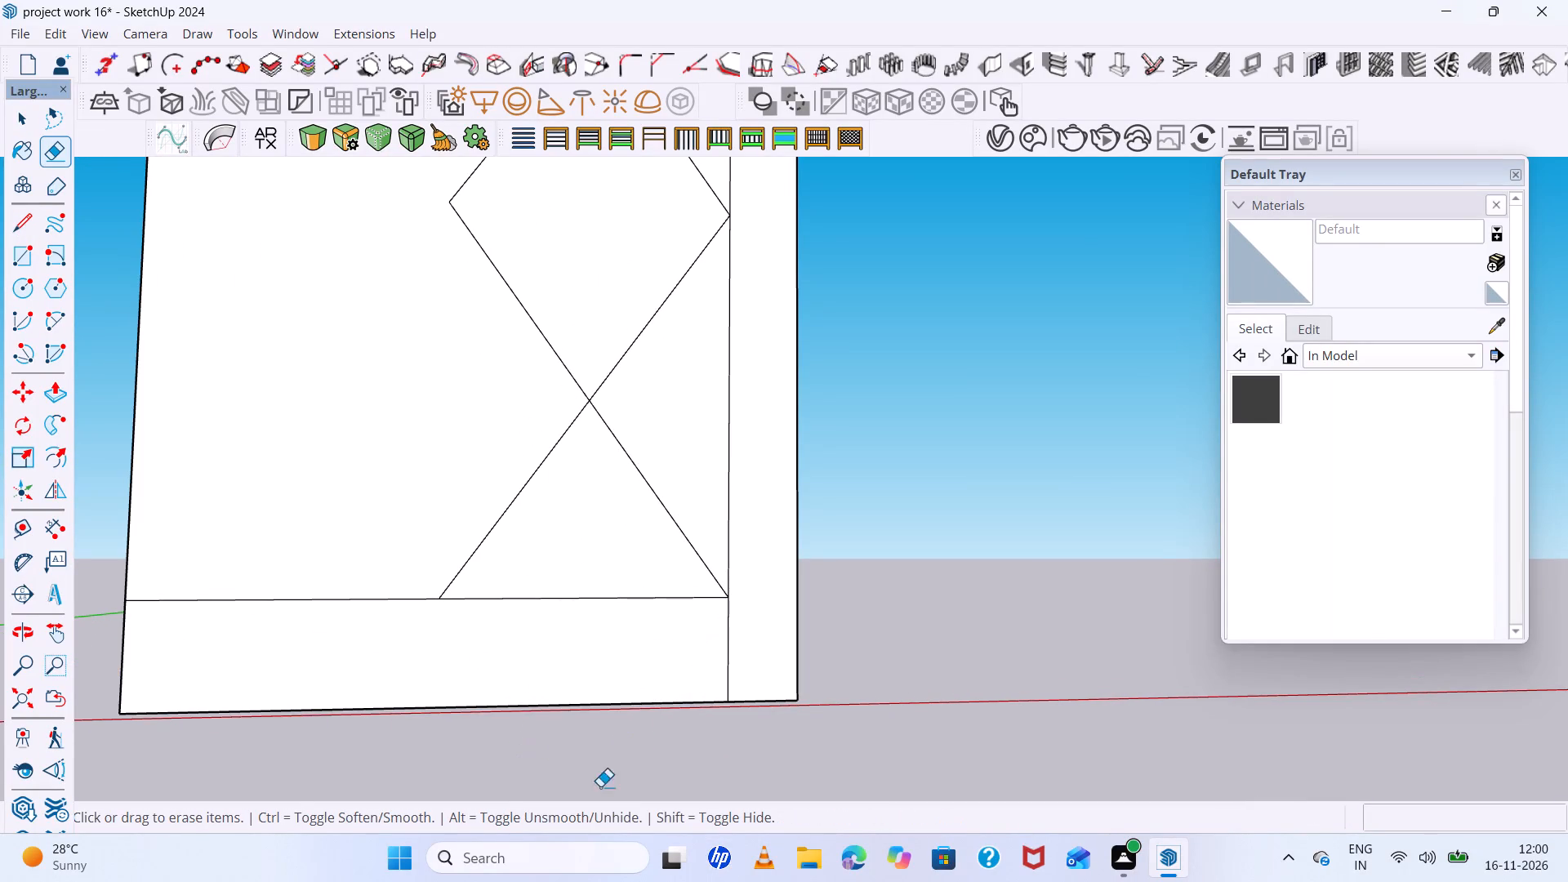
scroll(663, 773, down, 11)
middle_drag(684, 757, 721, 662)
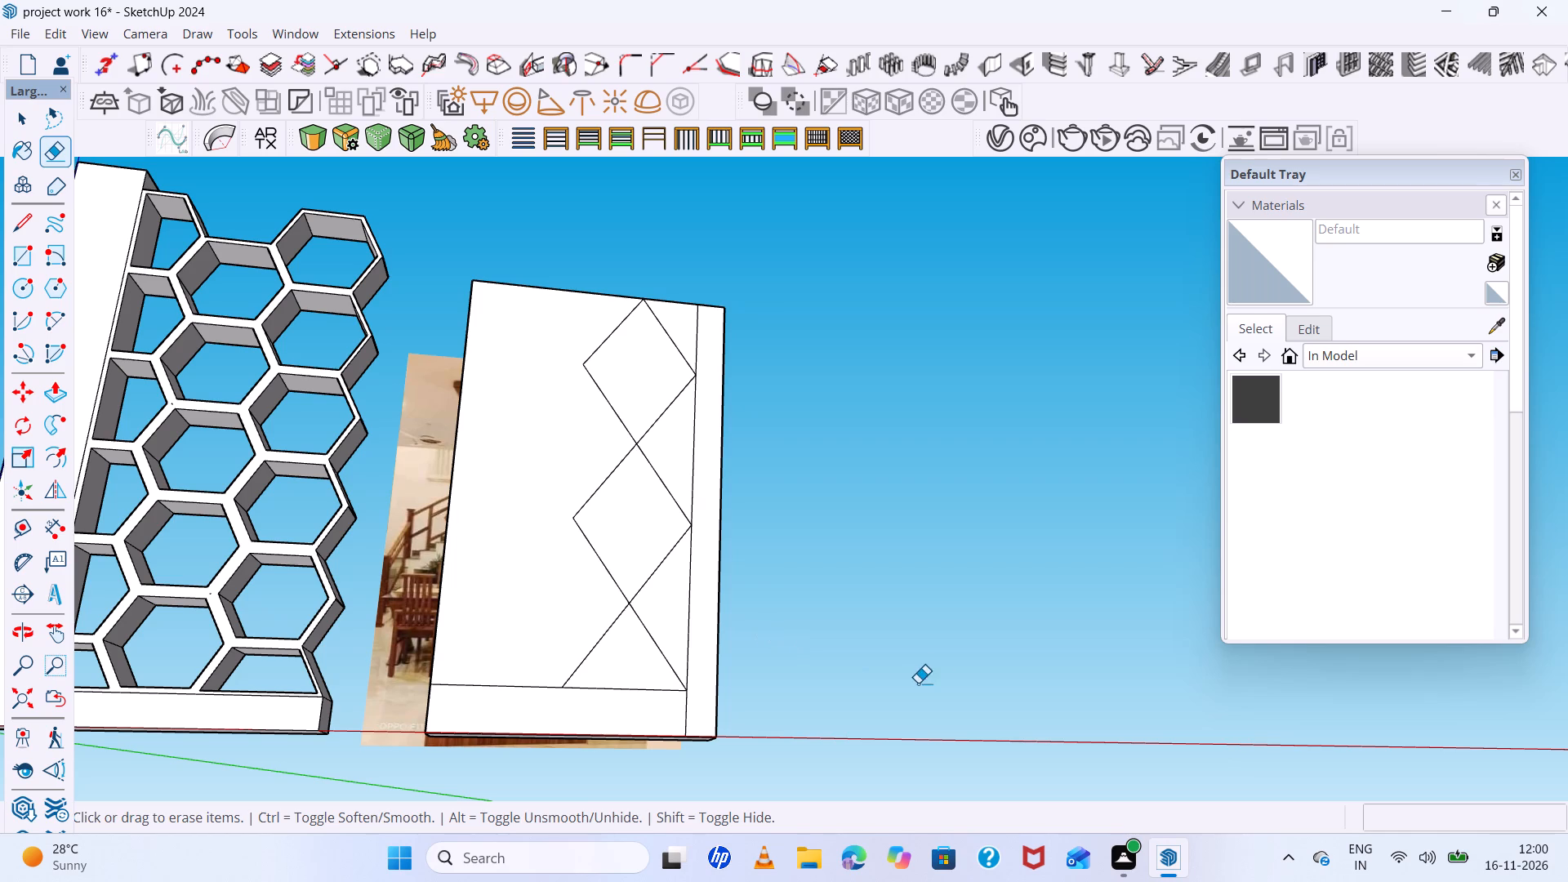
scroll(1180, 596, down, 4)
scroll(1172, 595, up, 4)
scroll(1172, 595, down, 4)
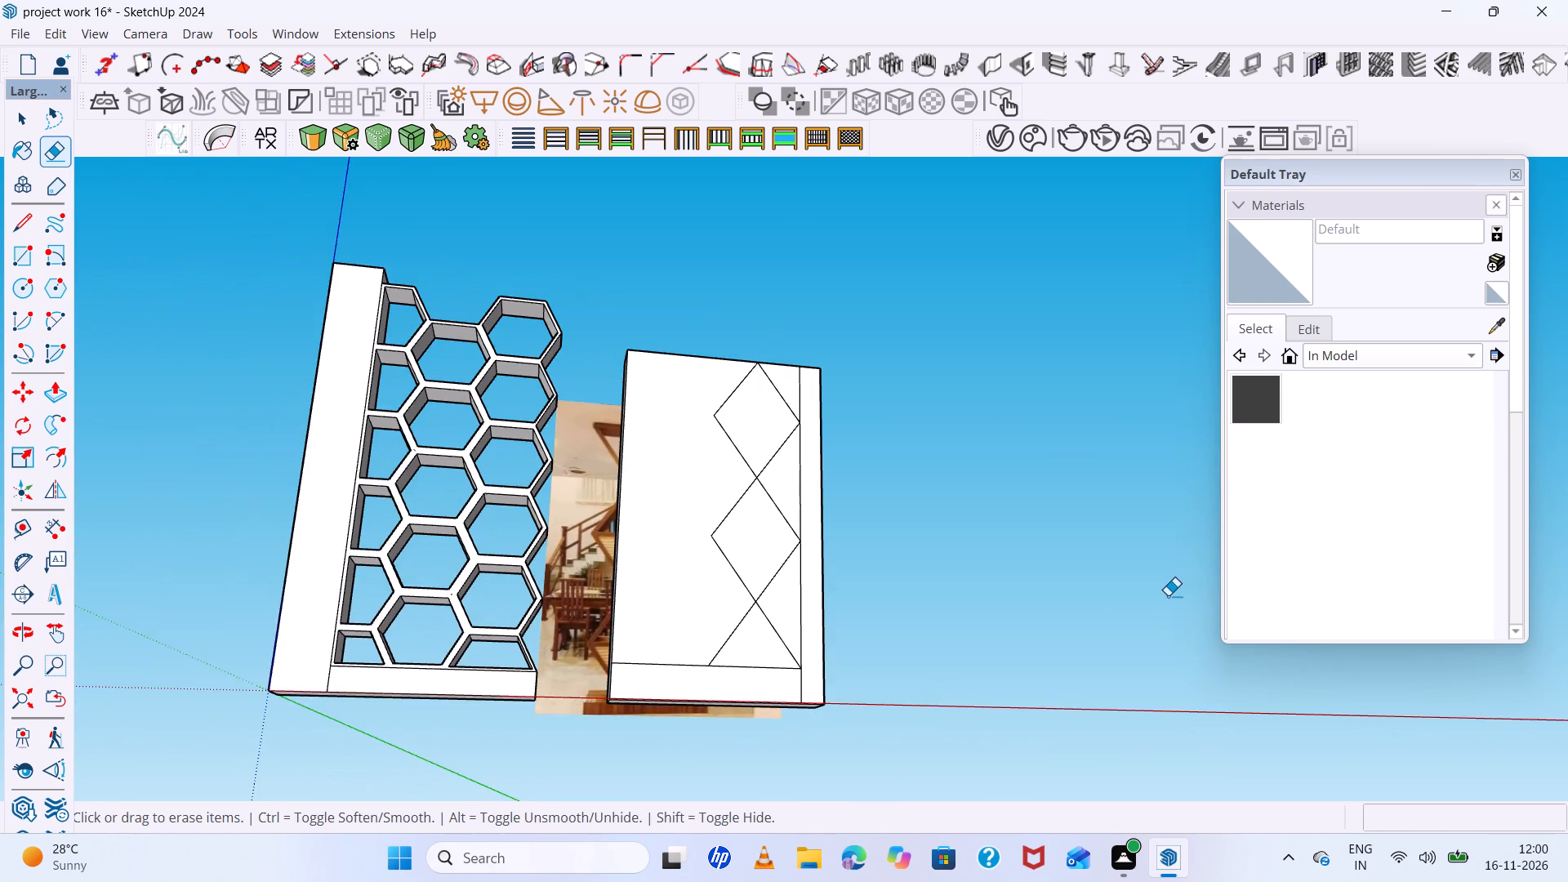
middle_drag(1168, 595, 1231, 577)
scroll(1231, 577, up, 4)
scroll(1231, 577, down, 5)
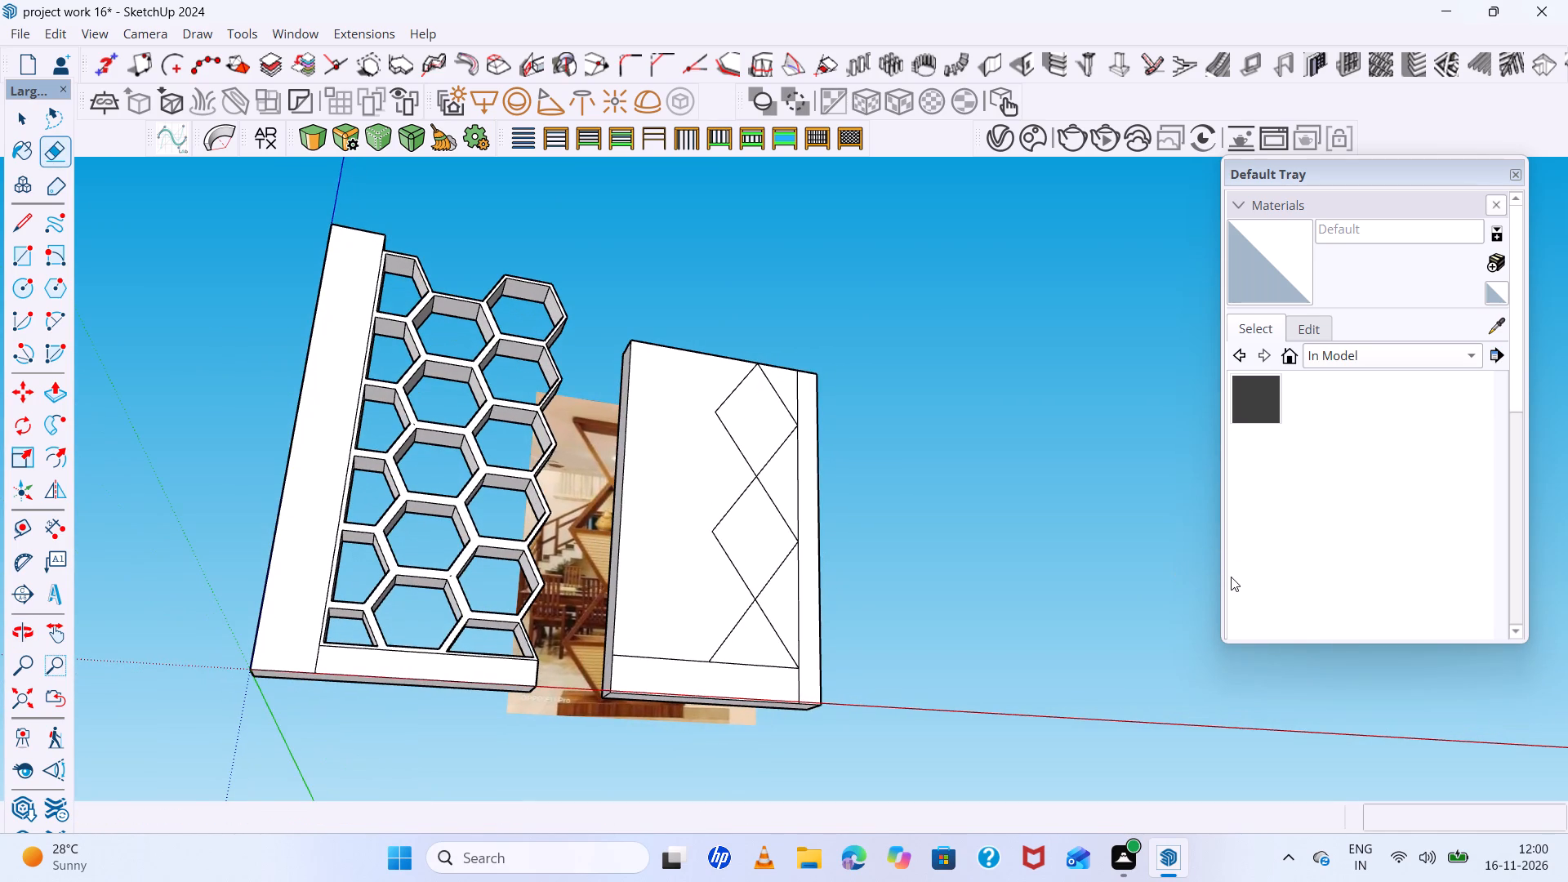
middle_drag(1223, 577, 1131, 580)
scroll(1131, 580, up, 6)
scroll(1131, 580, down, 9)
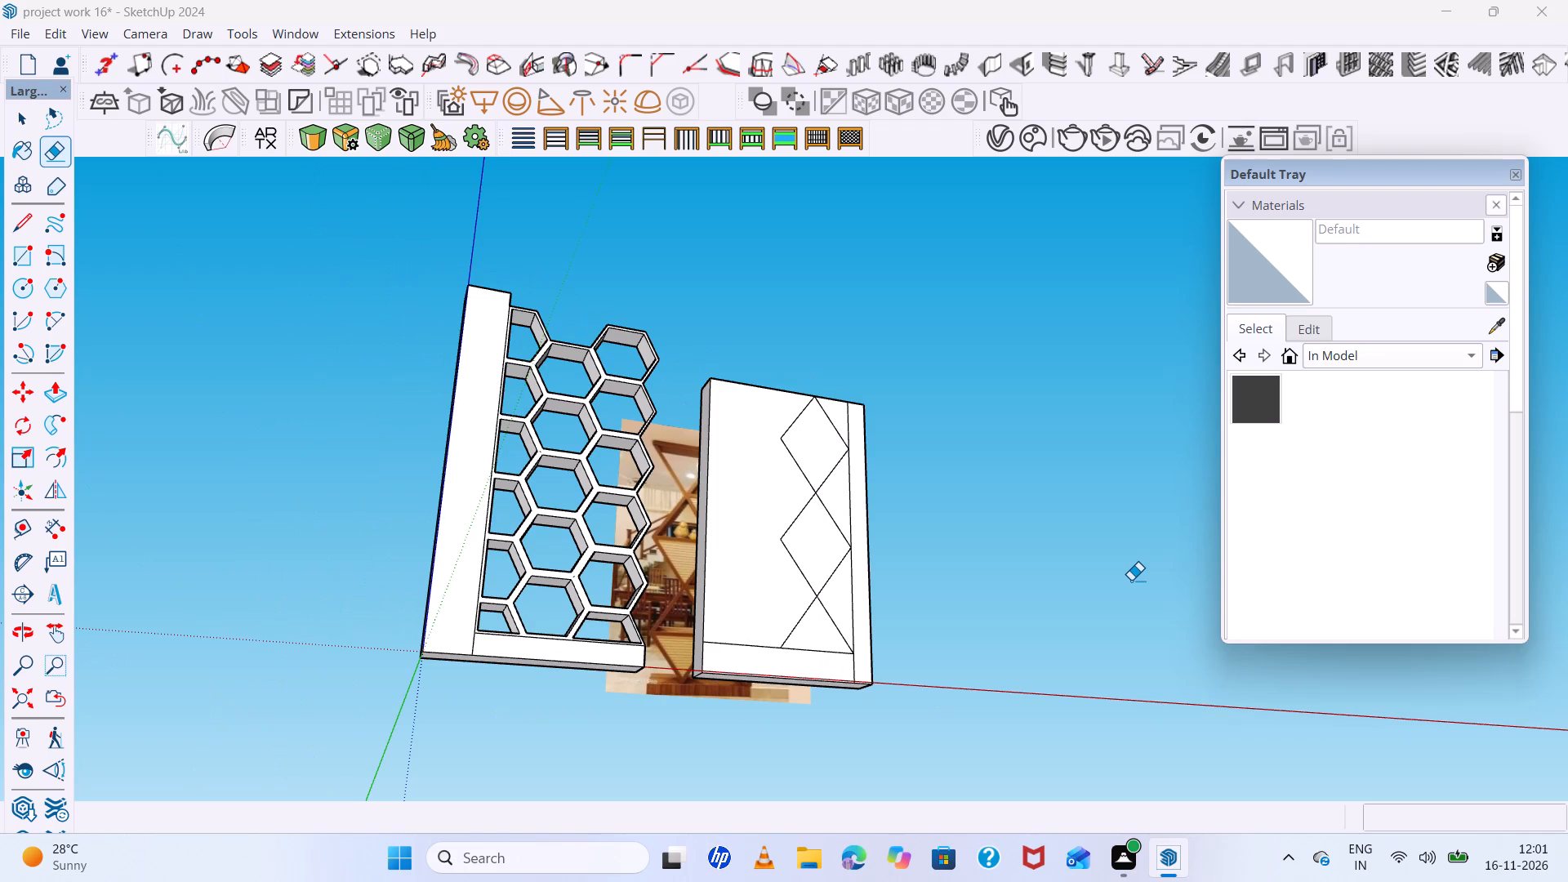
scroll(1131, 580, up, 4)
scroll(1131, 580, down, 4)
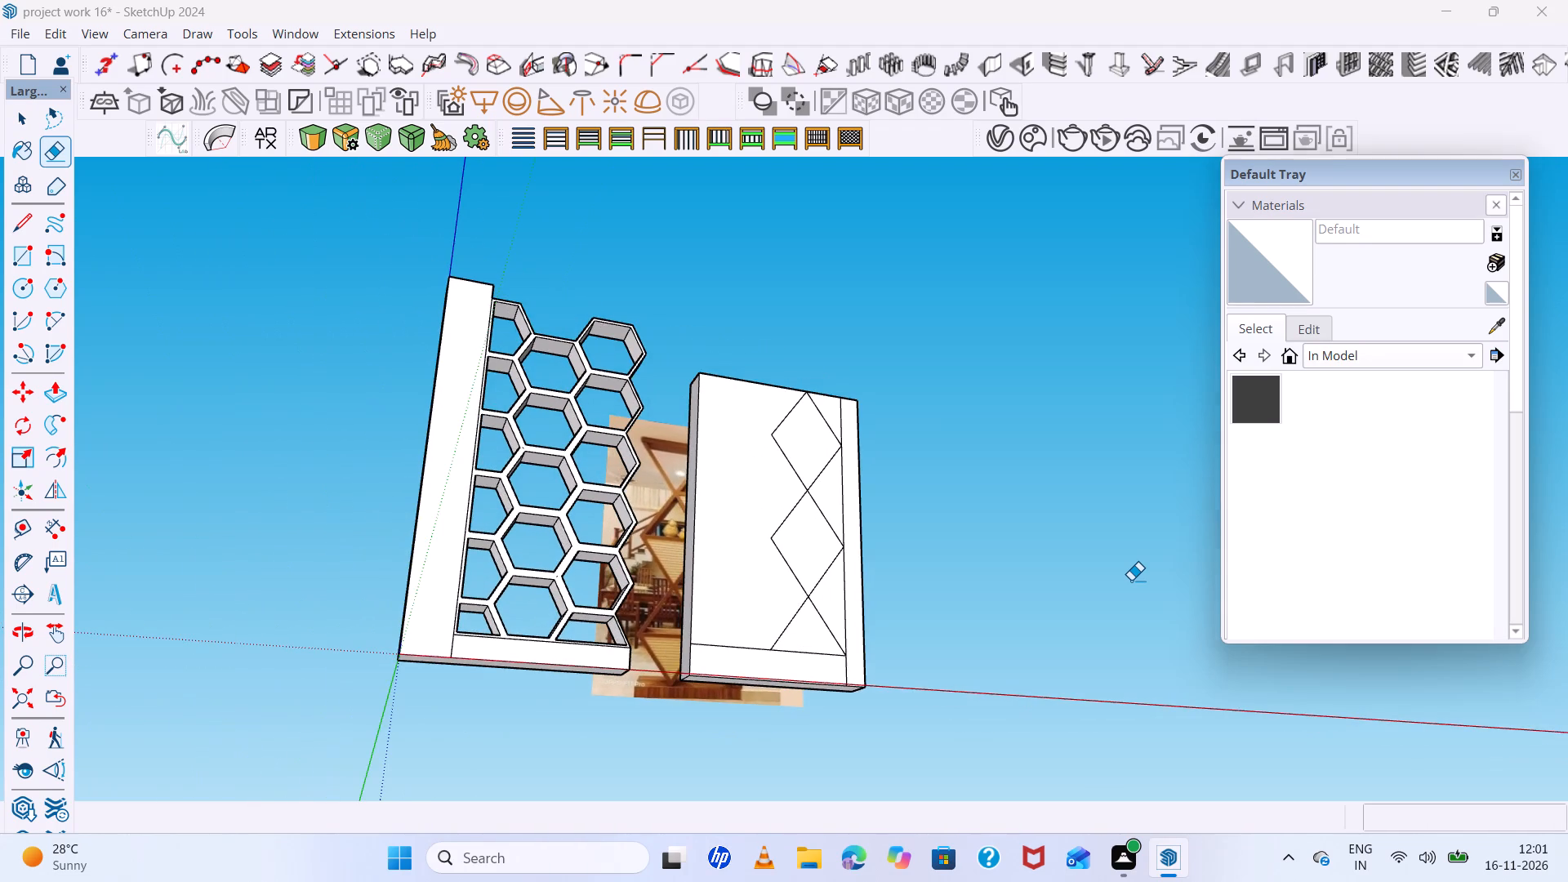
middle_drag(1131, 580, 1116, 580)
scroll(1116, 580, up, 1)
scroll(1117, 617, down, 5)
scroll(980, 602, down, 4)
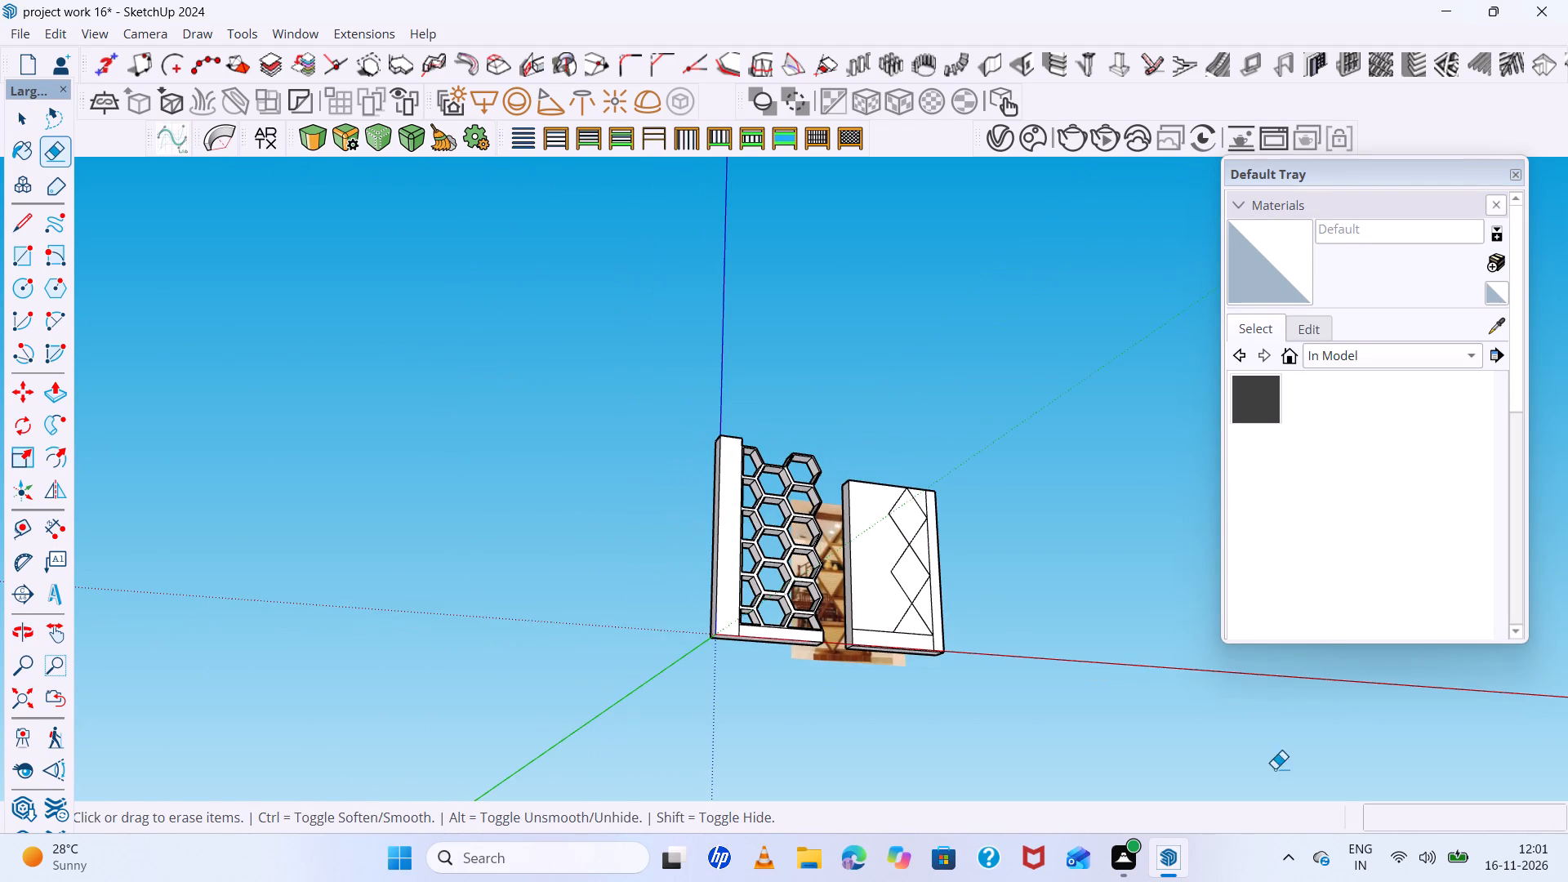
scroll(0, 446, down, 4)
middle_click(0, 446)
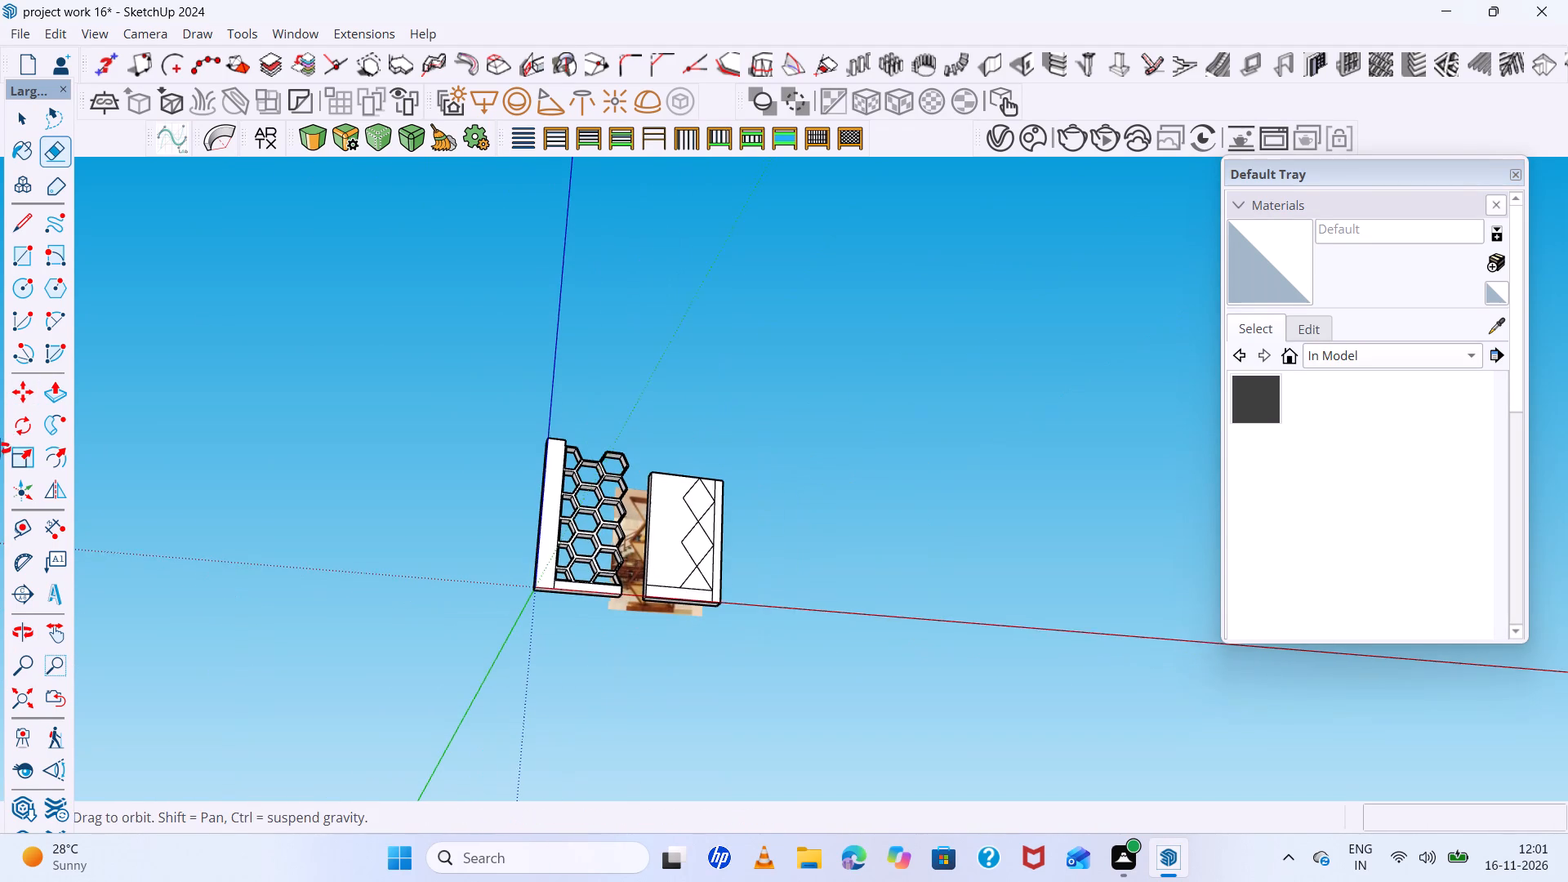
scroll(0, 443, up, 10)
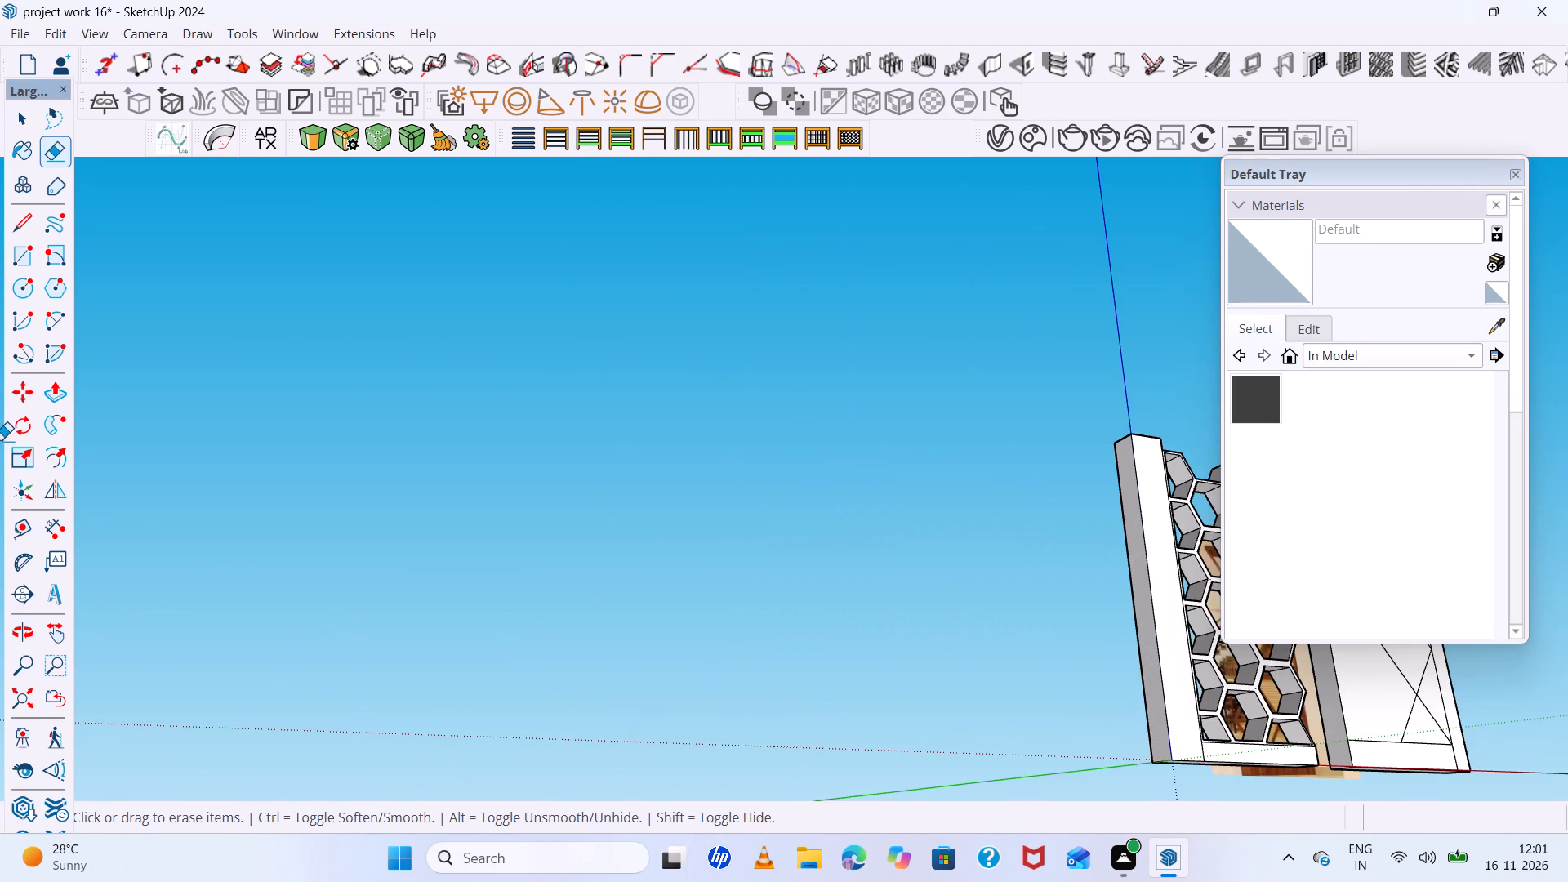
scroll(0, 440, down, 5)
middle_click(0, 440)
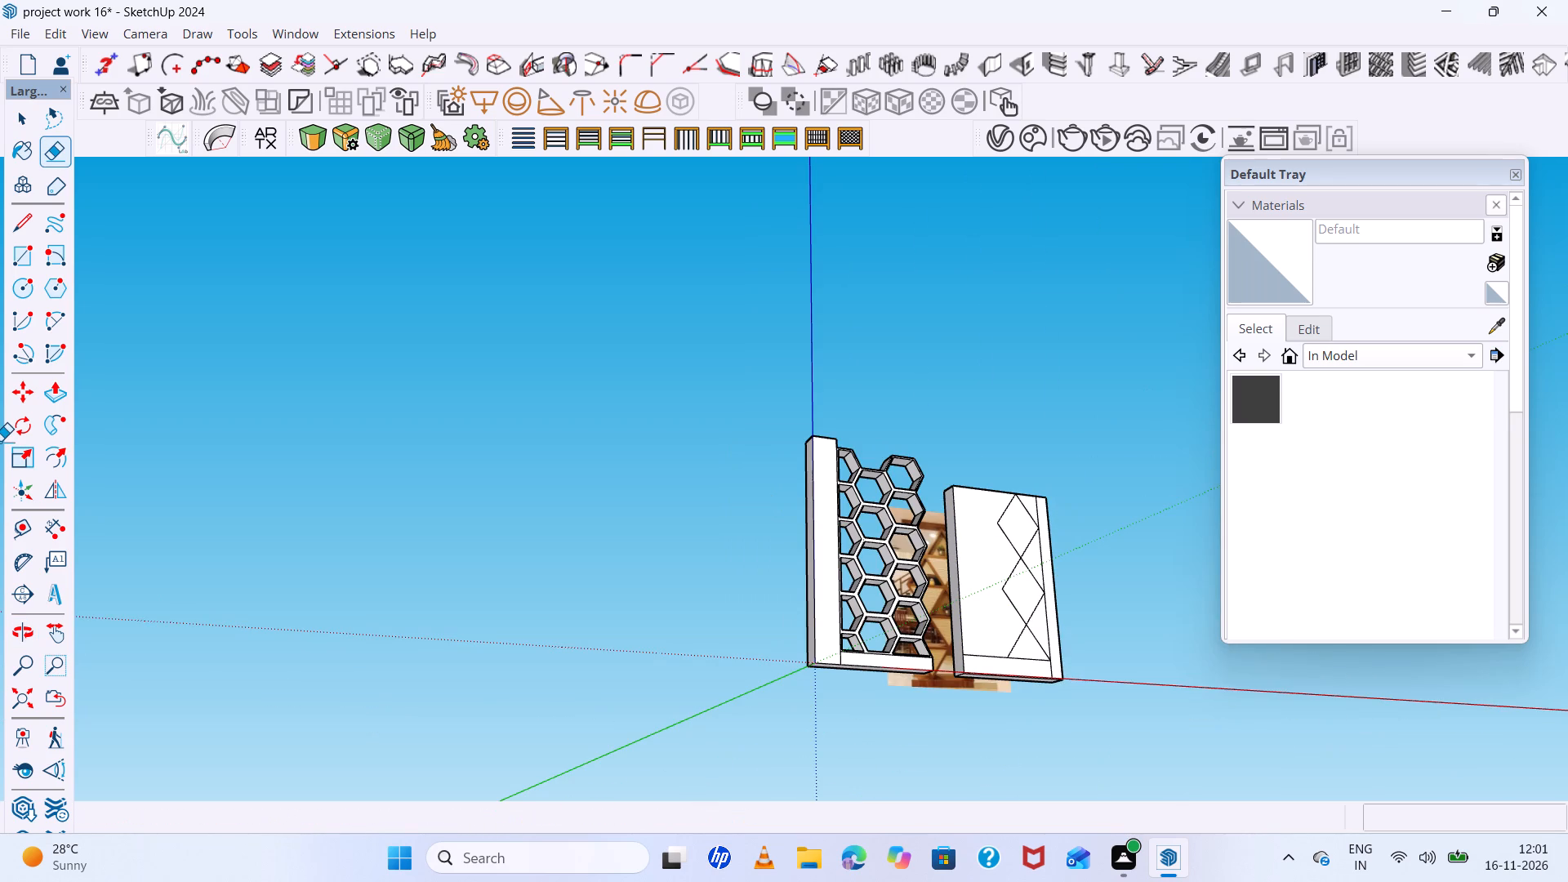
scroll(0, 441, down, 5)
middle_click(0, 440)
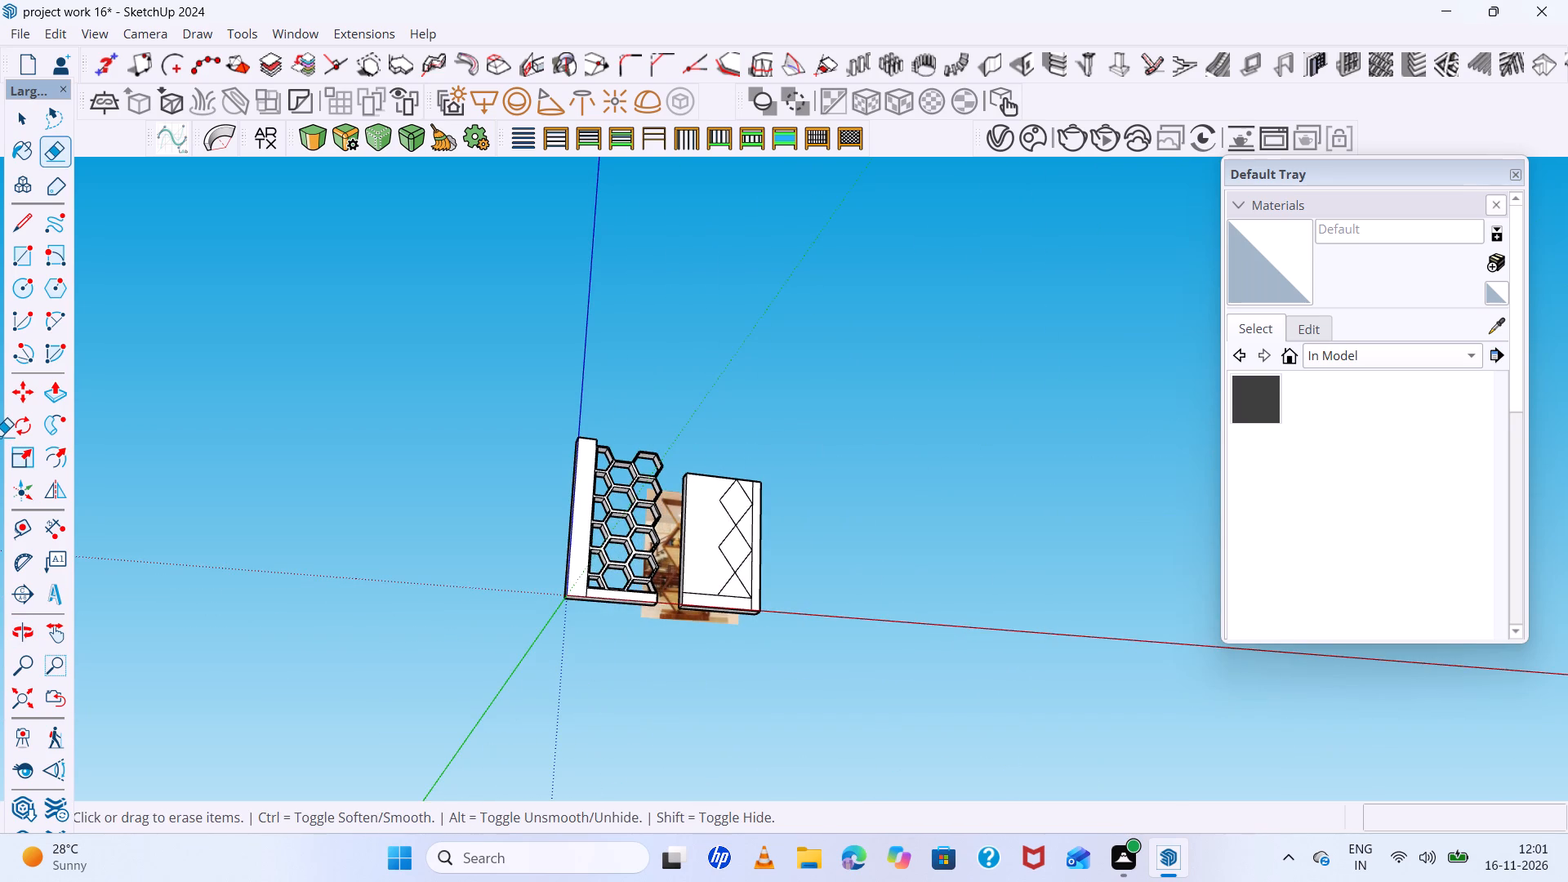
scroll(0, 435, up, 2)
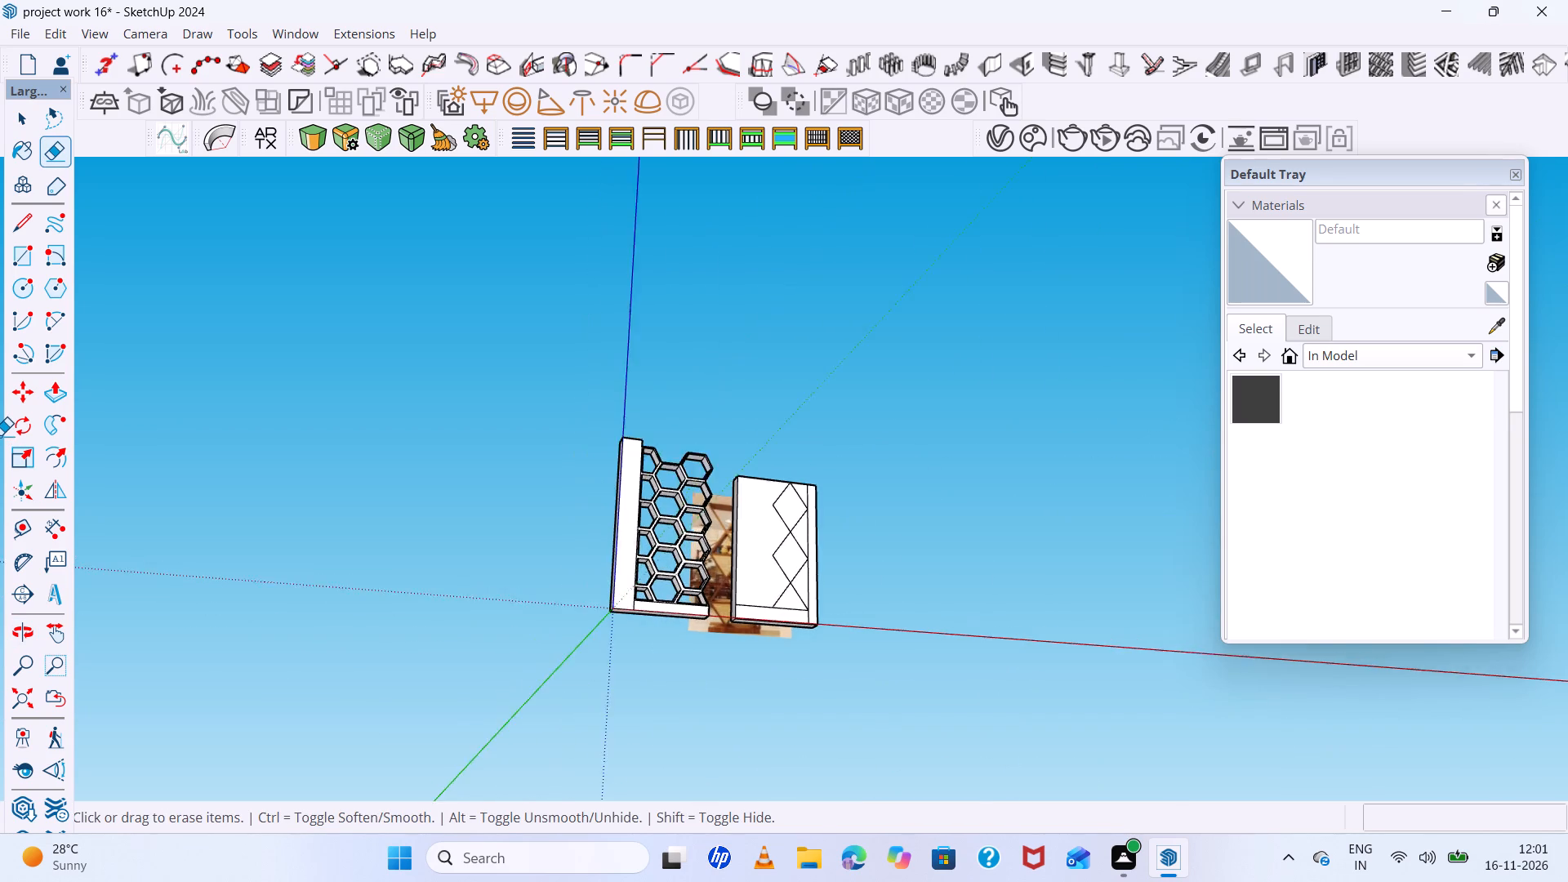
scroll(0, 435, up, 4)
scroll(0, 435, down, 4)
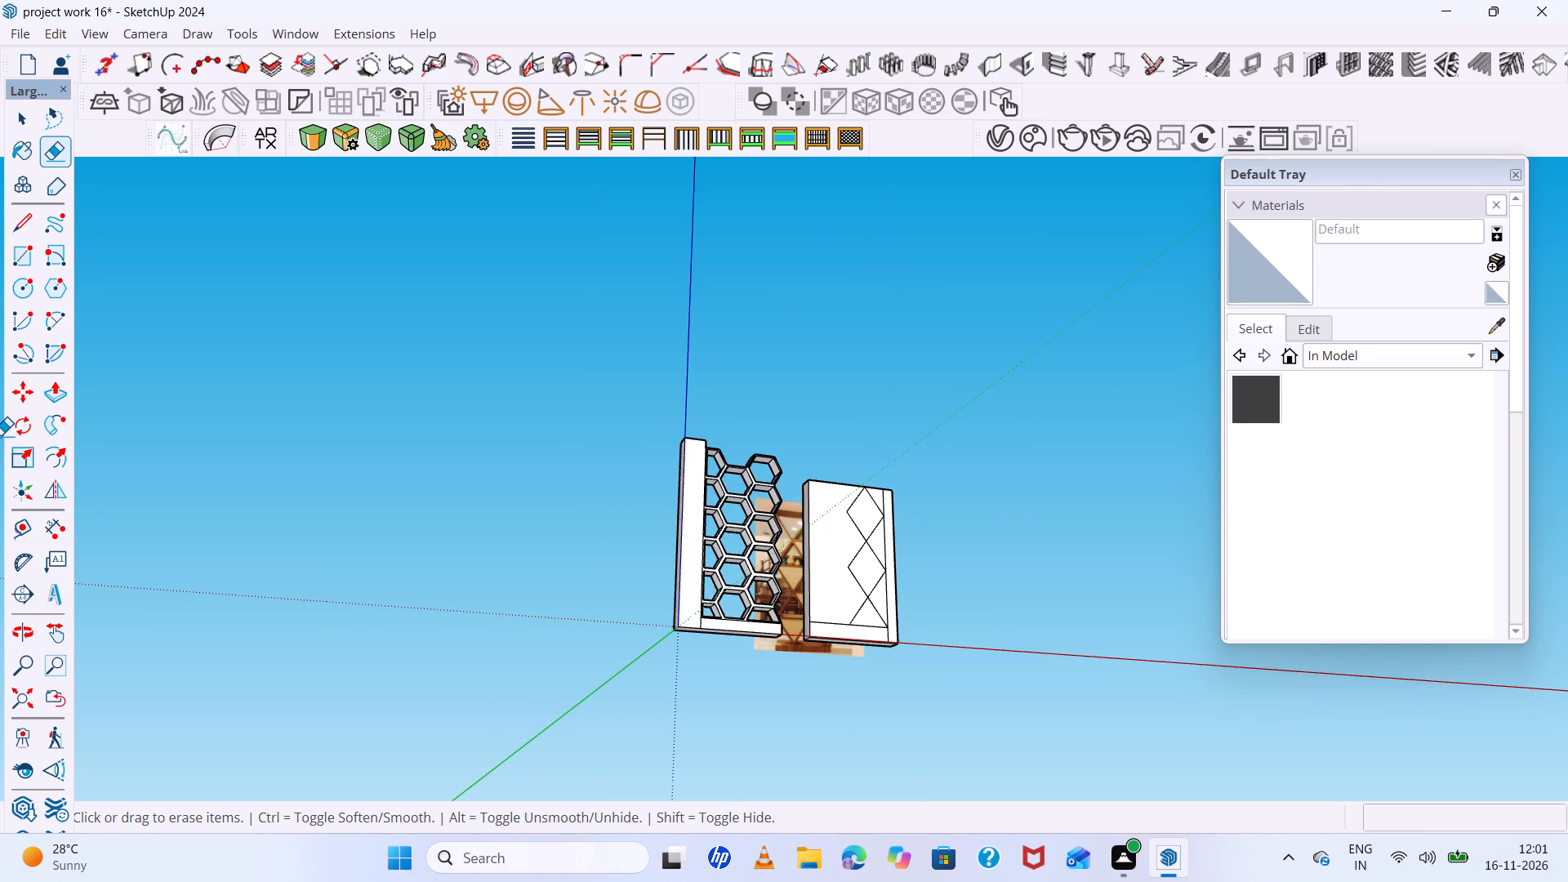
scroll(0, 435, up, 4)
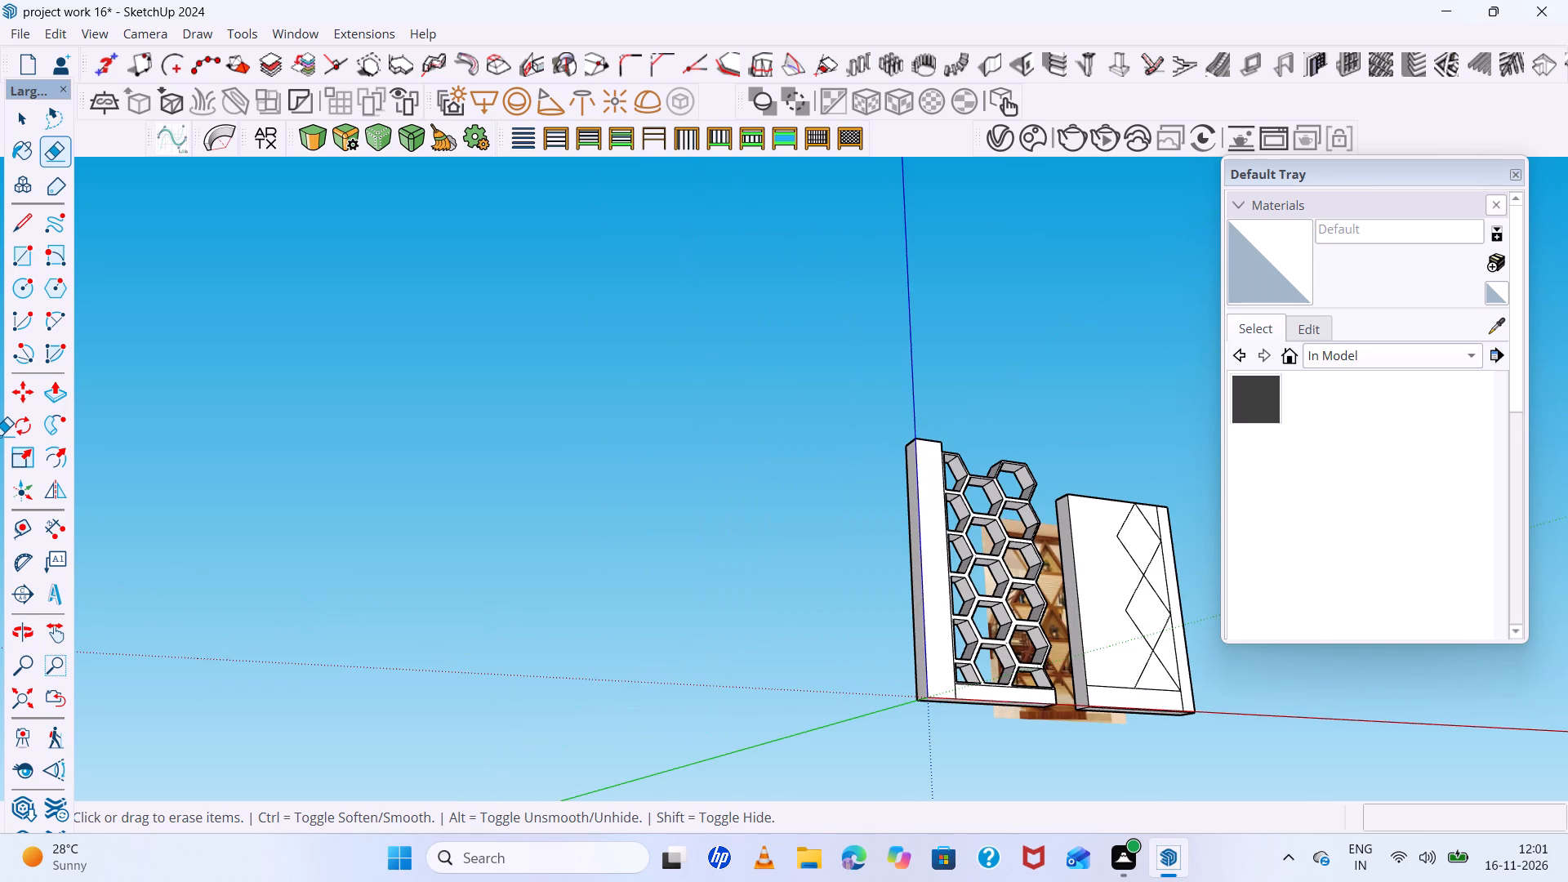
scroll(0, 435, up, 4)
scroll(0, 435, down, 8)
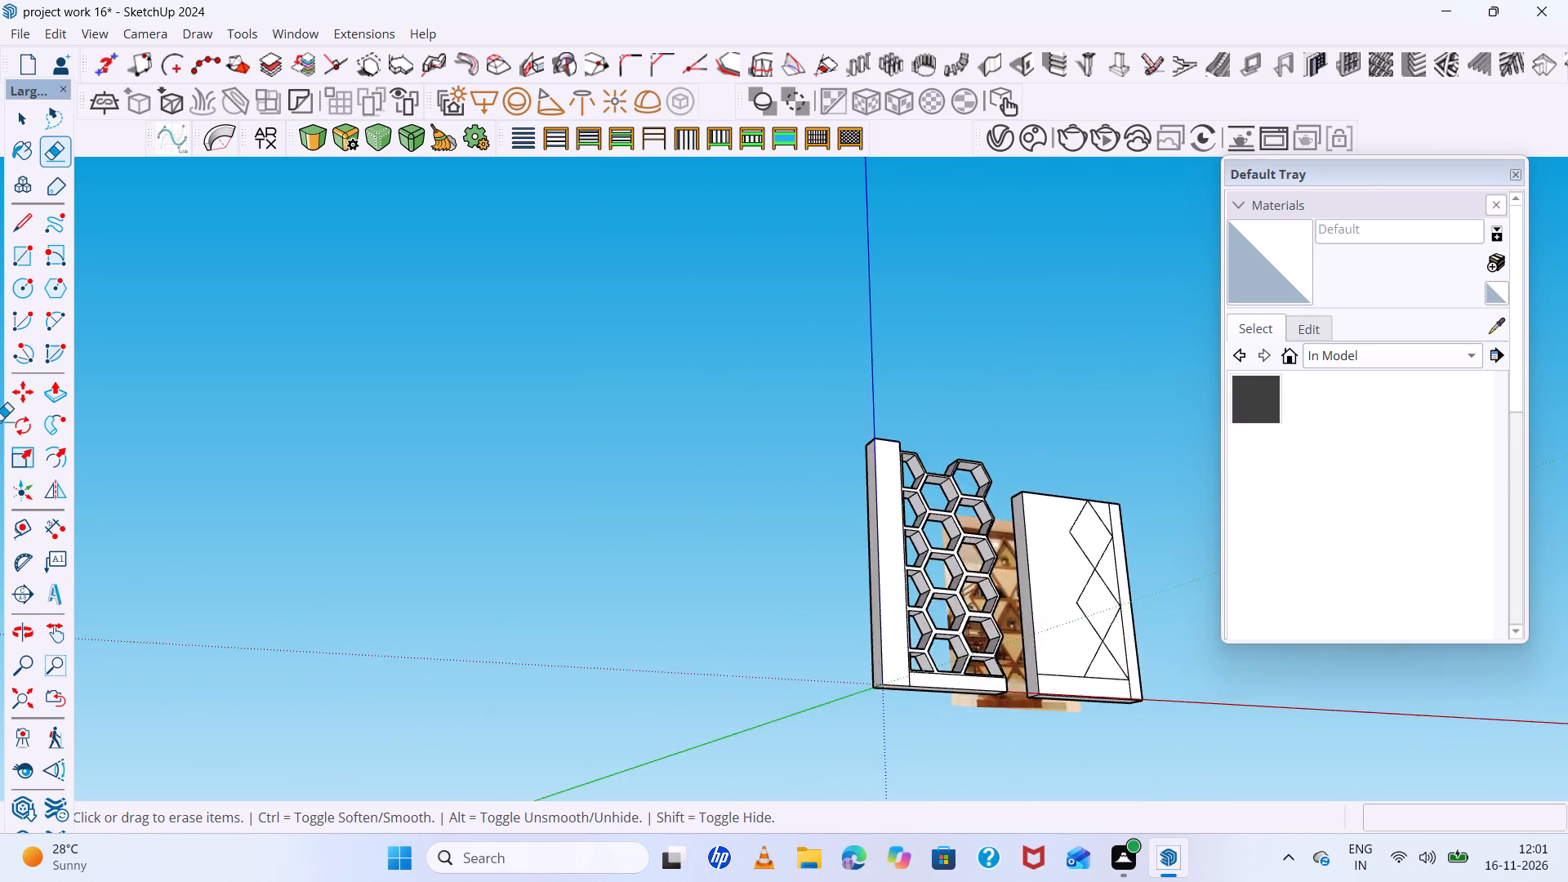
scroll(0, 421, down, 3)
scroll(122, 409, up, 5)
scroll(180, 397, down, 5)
Examine the diamond and triangle framing in the reference picture and compare it with the layout lines on the panel.
middle_drag(425, 474, 204, 552)
scroll(690, 454, up, 3)
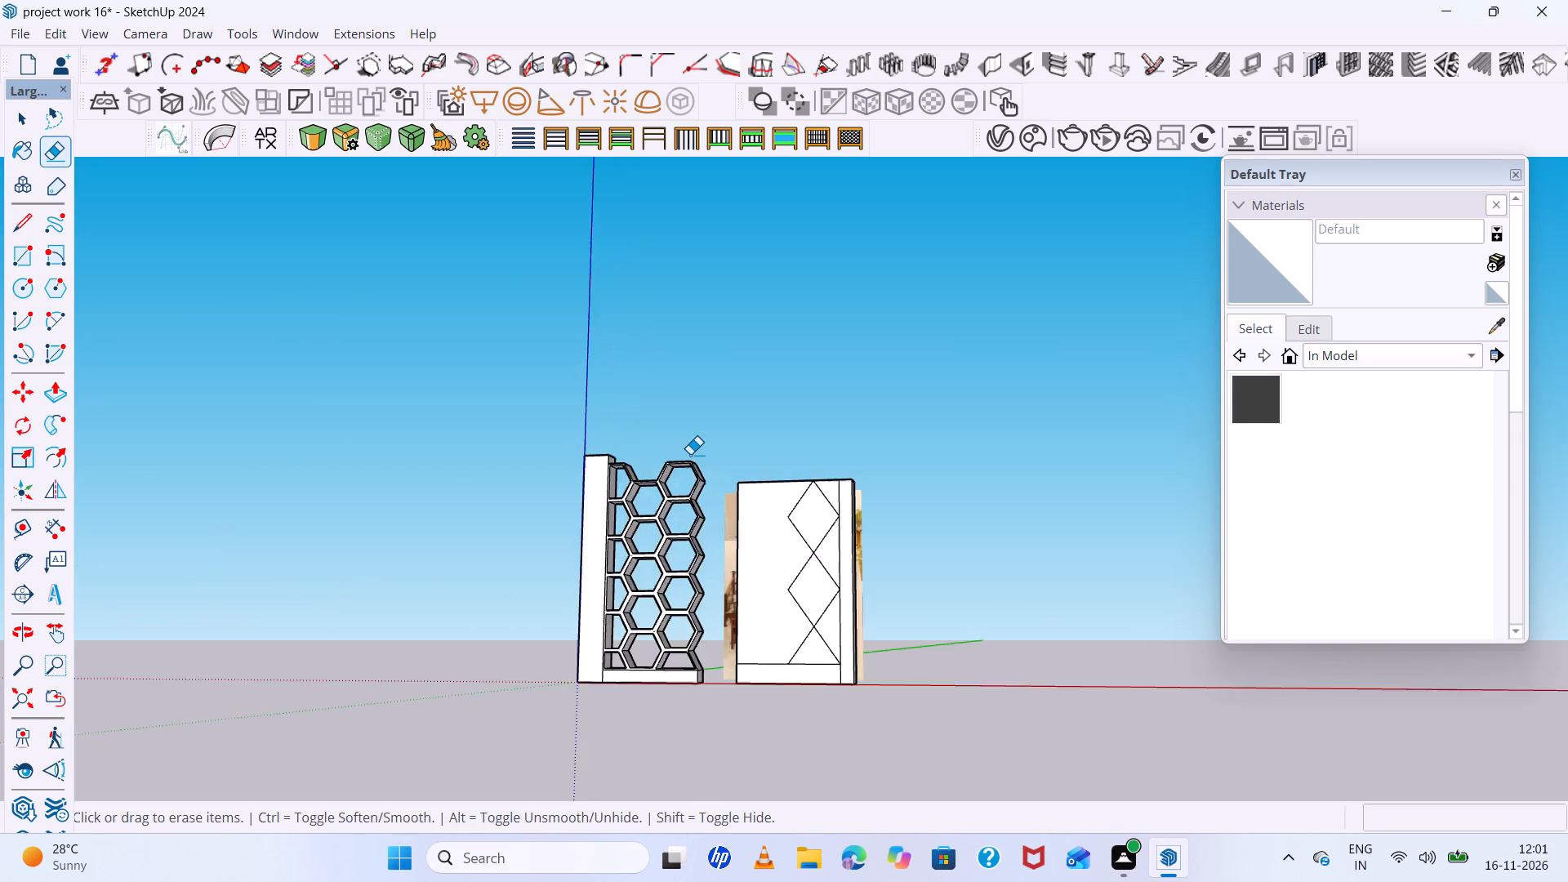
scroll(690, 454, up, 7)
middle_drag(722, 497, 760, 761)
scroll(866, 480, down, 1)
middle_drag(870, 514, 875, 680)
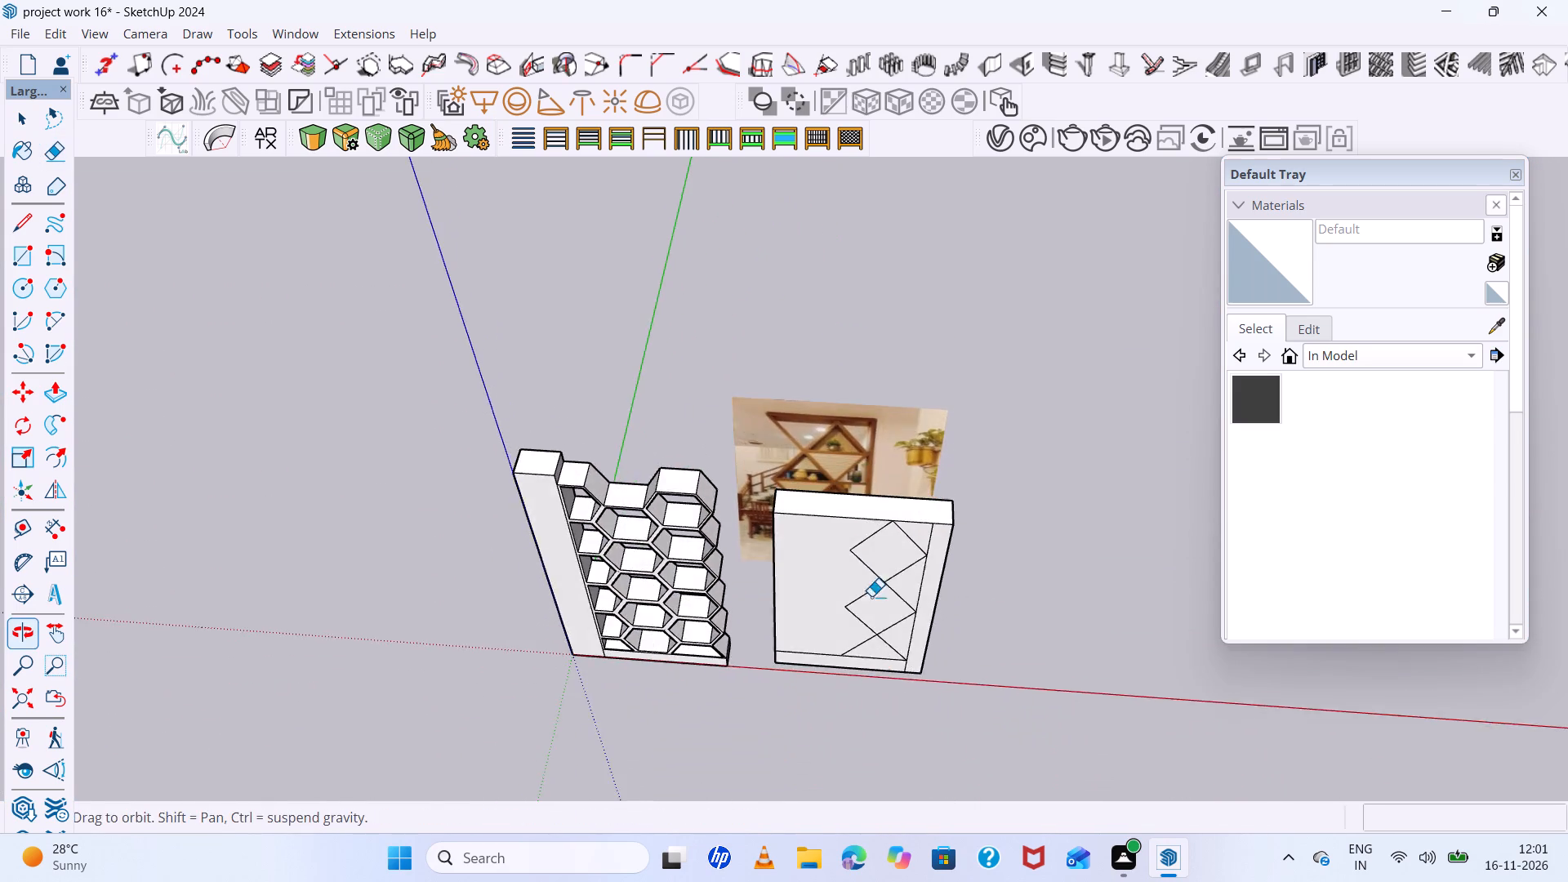
scroll(854, 494, up, 6)
scroll(826, 430, up, 7)
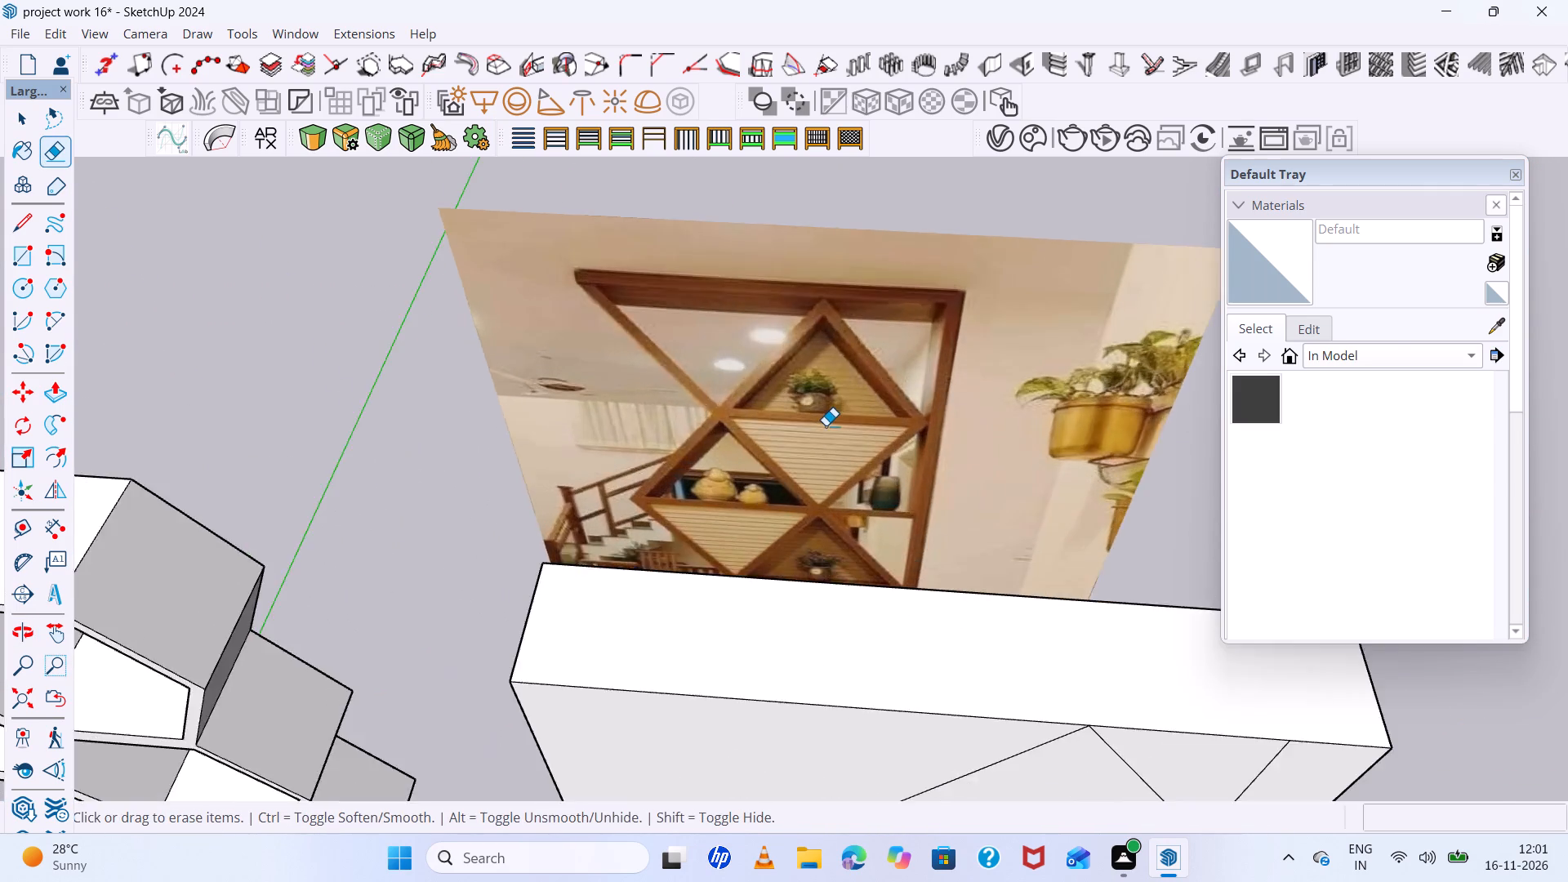
scroll(826, 425, up, 4)
middle_drag(813, 421, 748, 434)
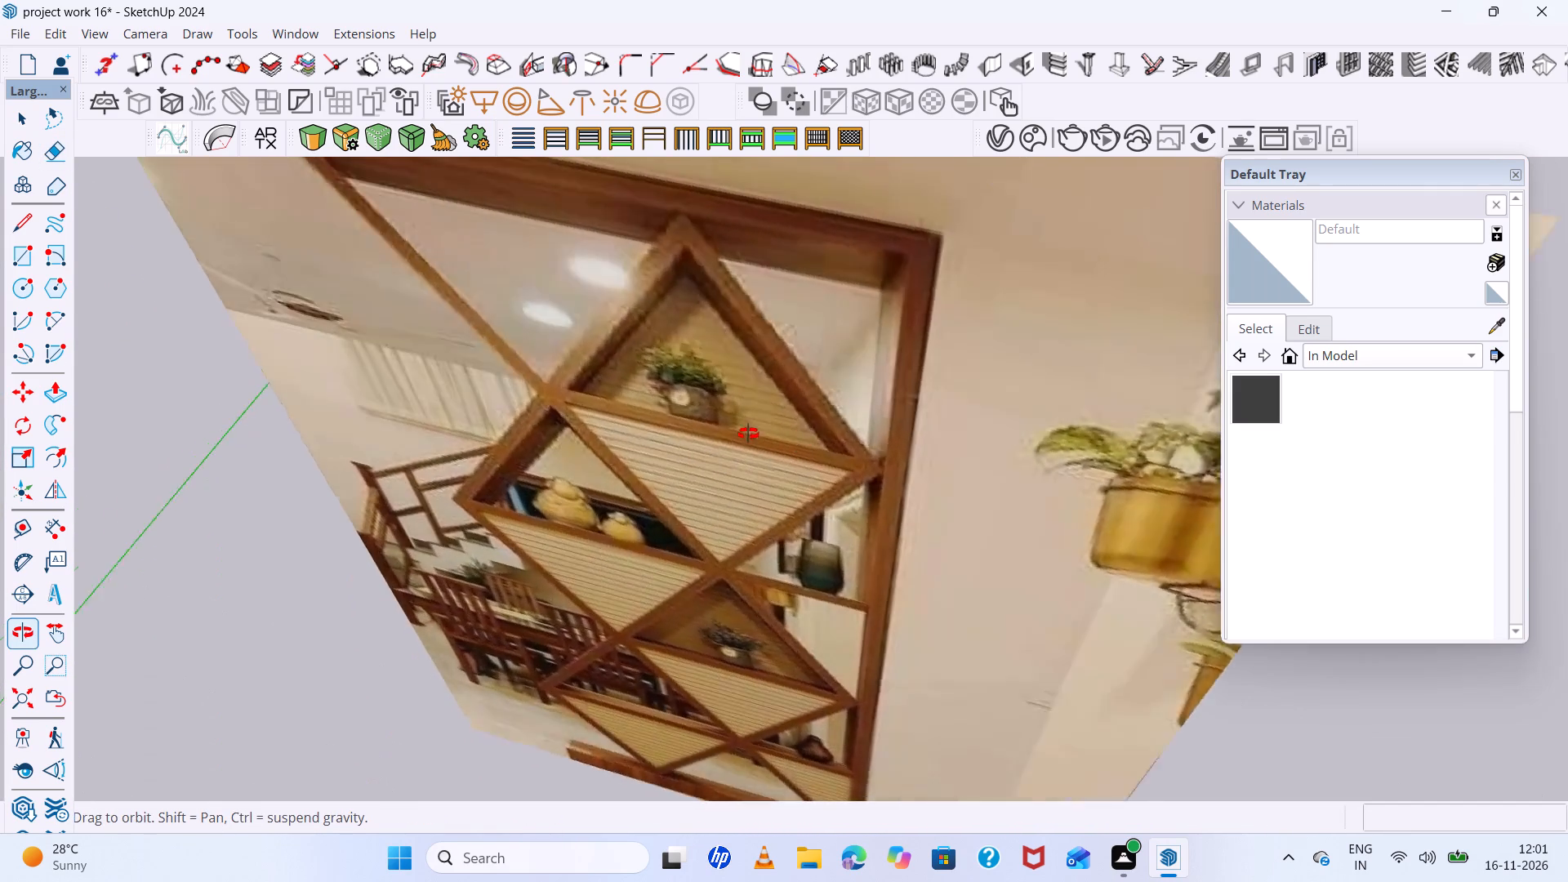
middle_drag(748, 434, 797, 421)
scroll(626, 373, down, 12)
middle_drag(612, 388, 896, 375)
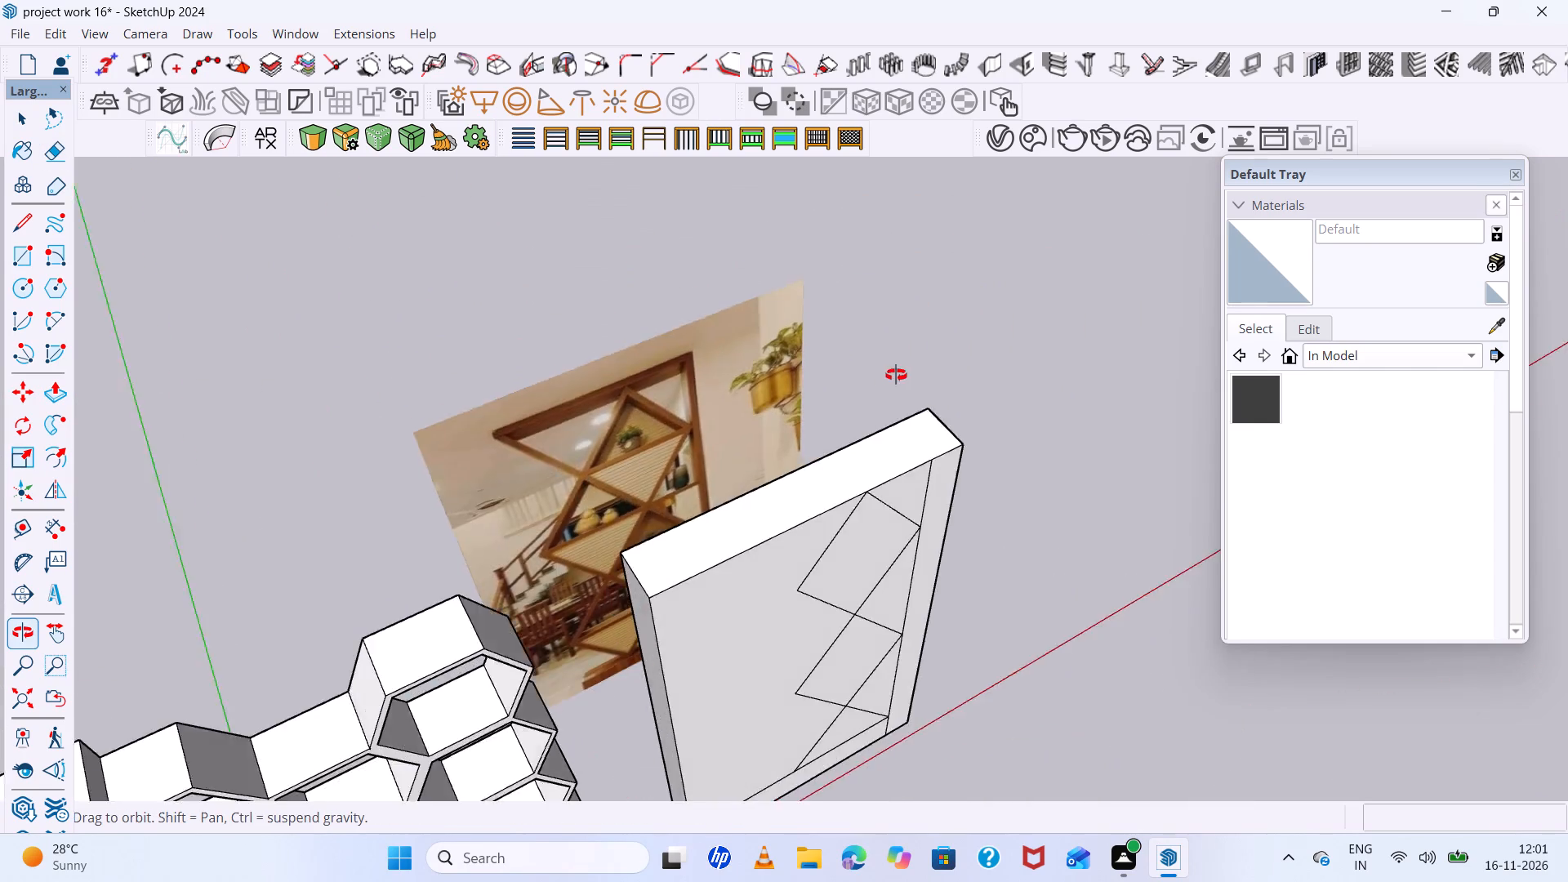
middle_drag(896, 375, 918, 242)
scroll(816, 470, up, 5)
scroll(739, 323, down, 6)
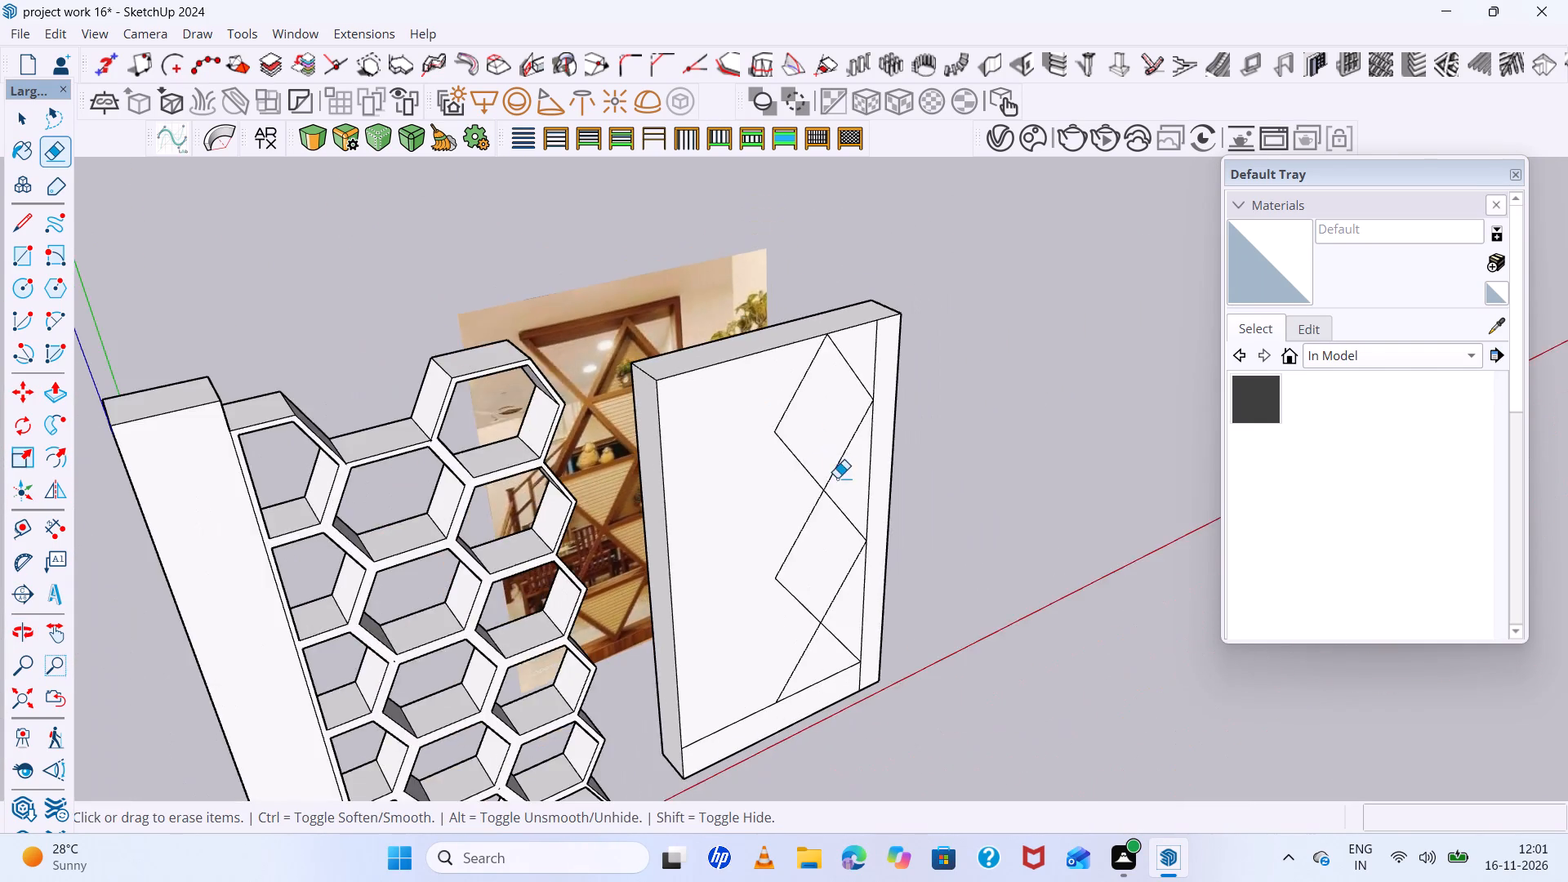
middle_drag(839, 473, 832, 387)
scroll(817, 455, up, 6)
key(space)
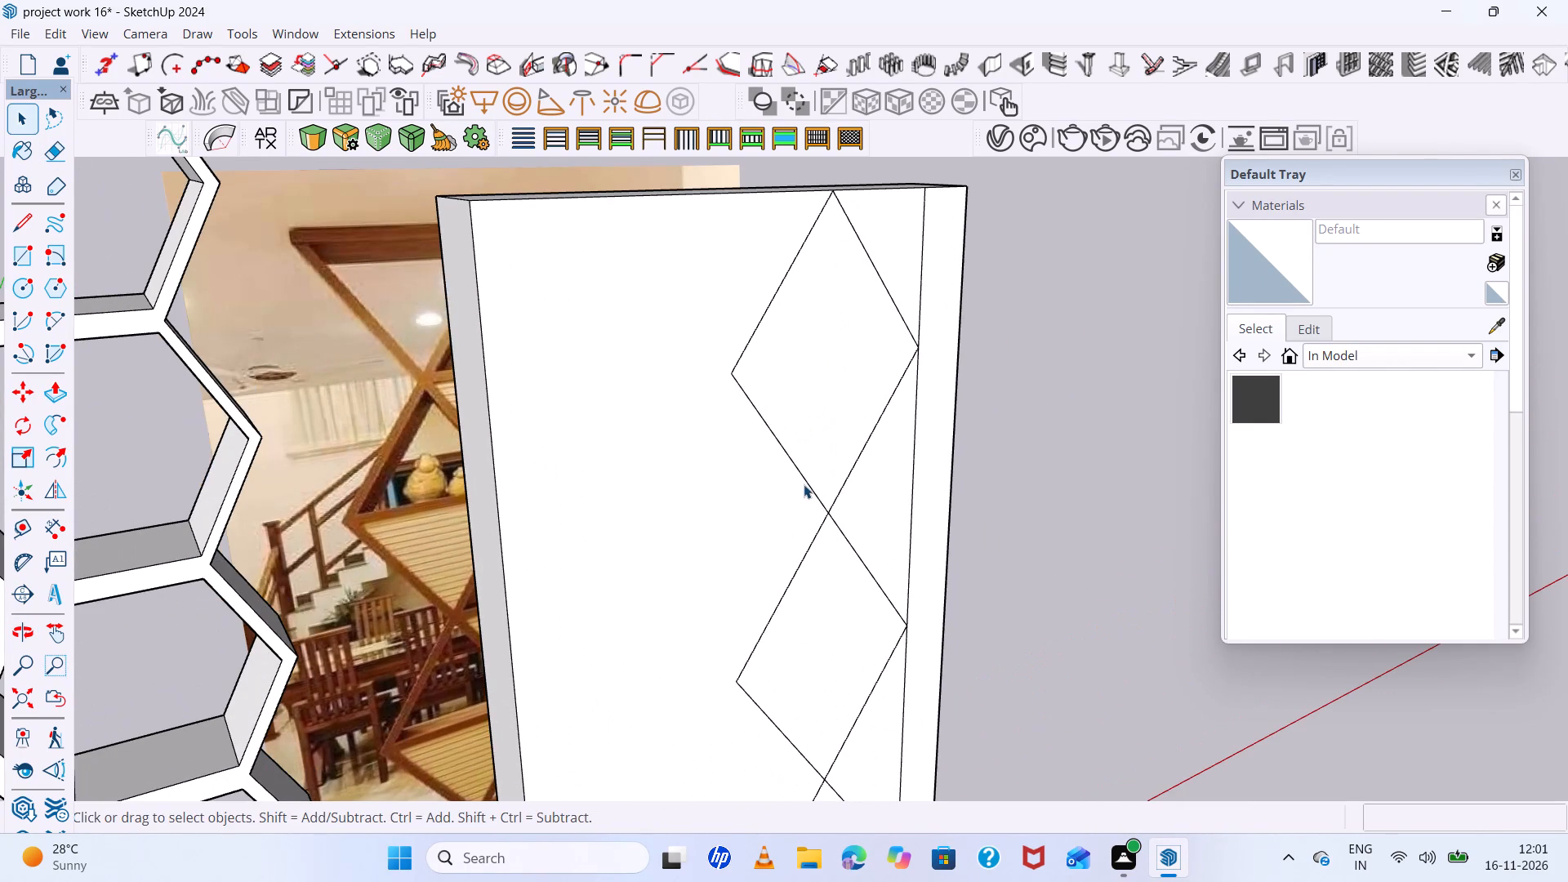
Examine the top diamond's outline segments and its right corner where it meets the panel's vertical strip line.
click(804, 479)
scroll(808, 532, down, 1)
click(800, 481)
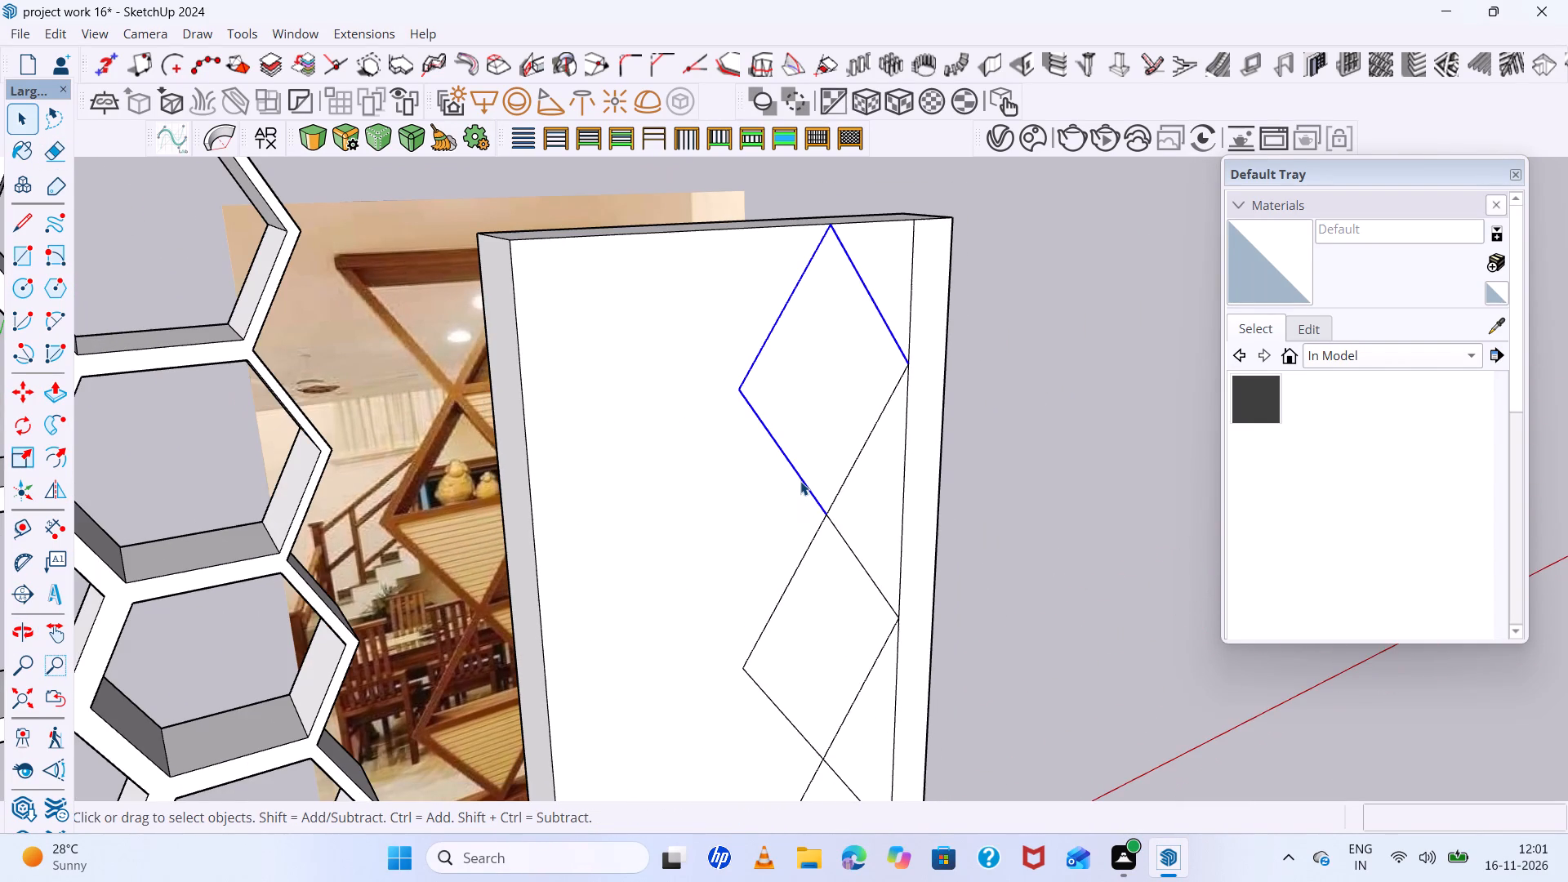
click(800, 481)
click(721, 487)
scroll(814, 436, up, 8)
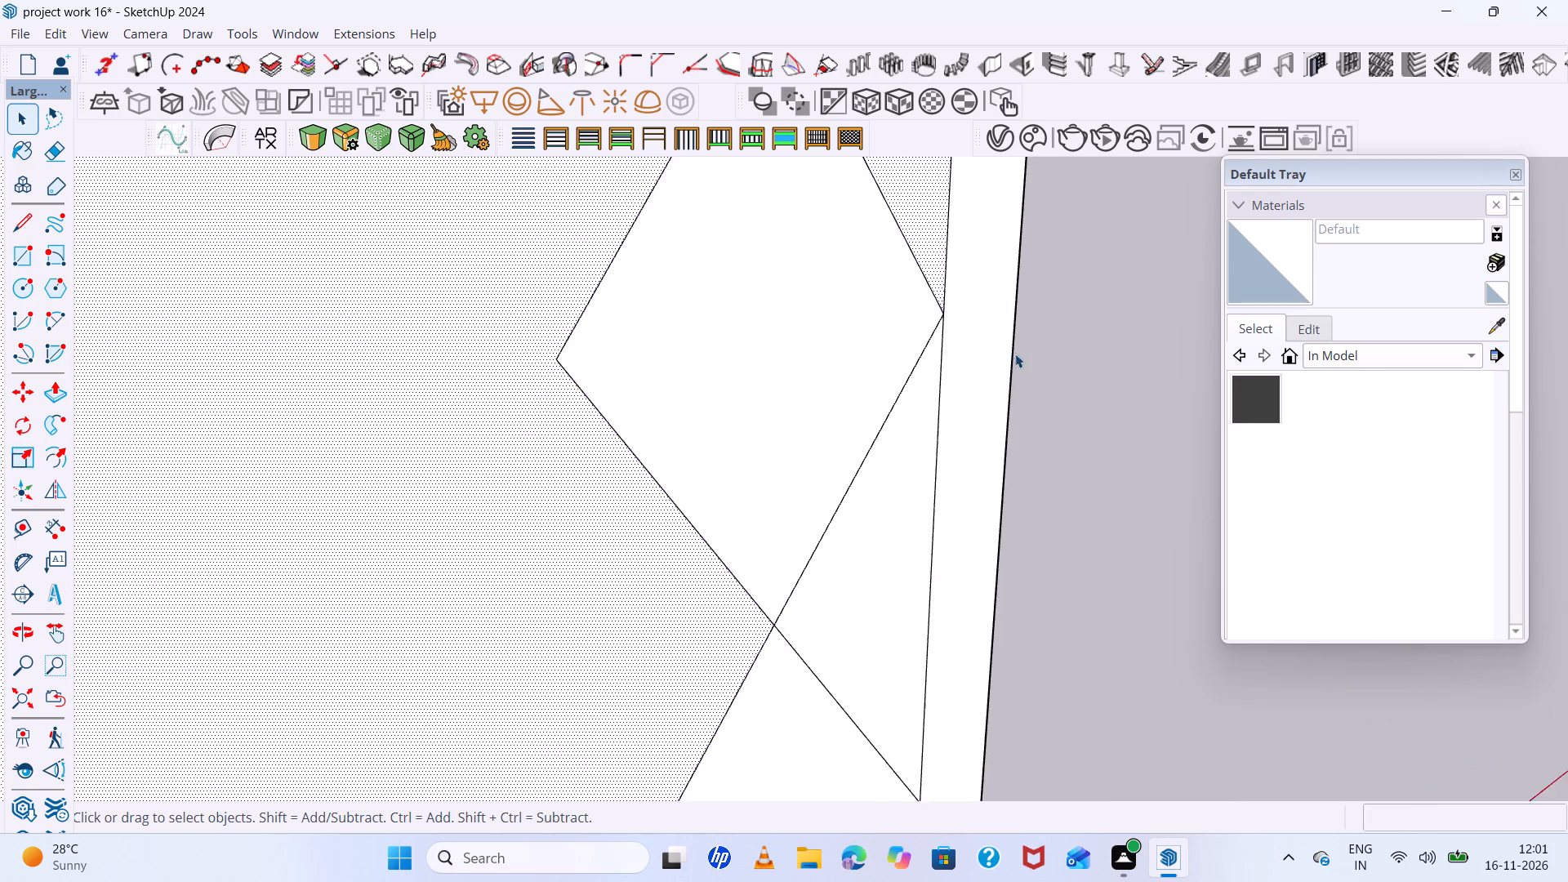
scroll(1015, 354, up, 11)
scroll(910, 298, up, 16)
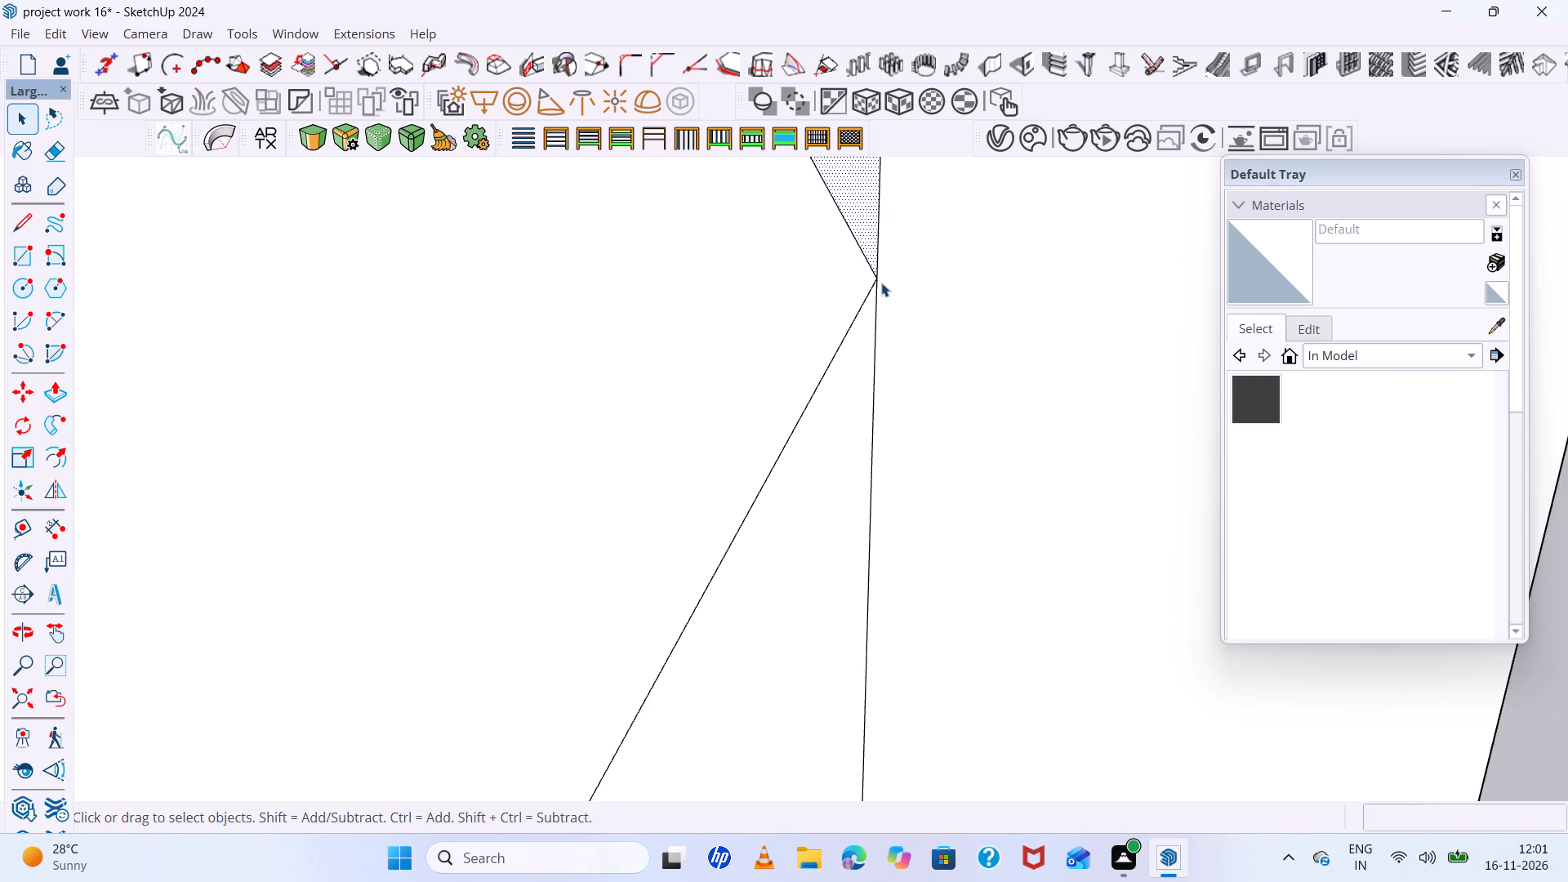
scroll(881, 283, up, 5)
scroll(871, 264, up, 20)
scroll(871, 264, up, 4)
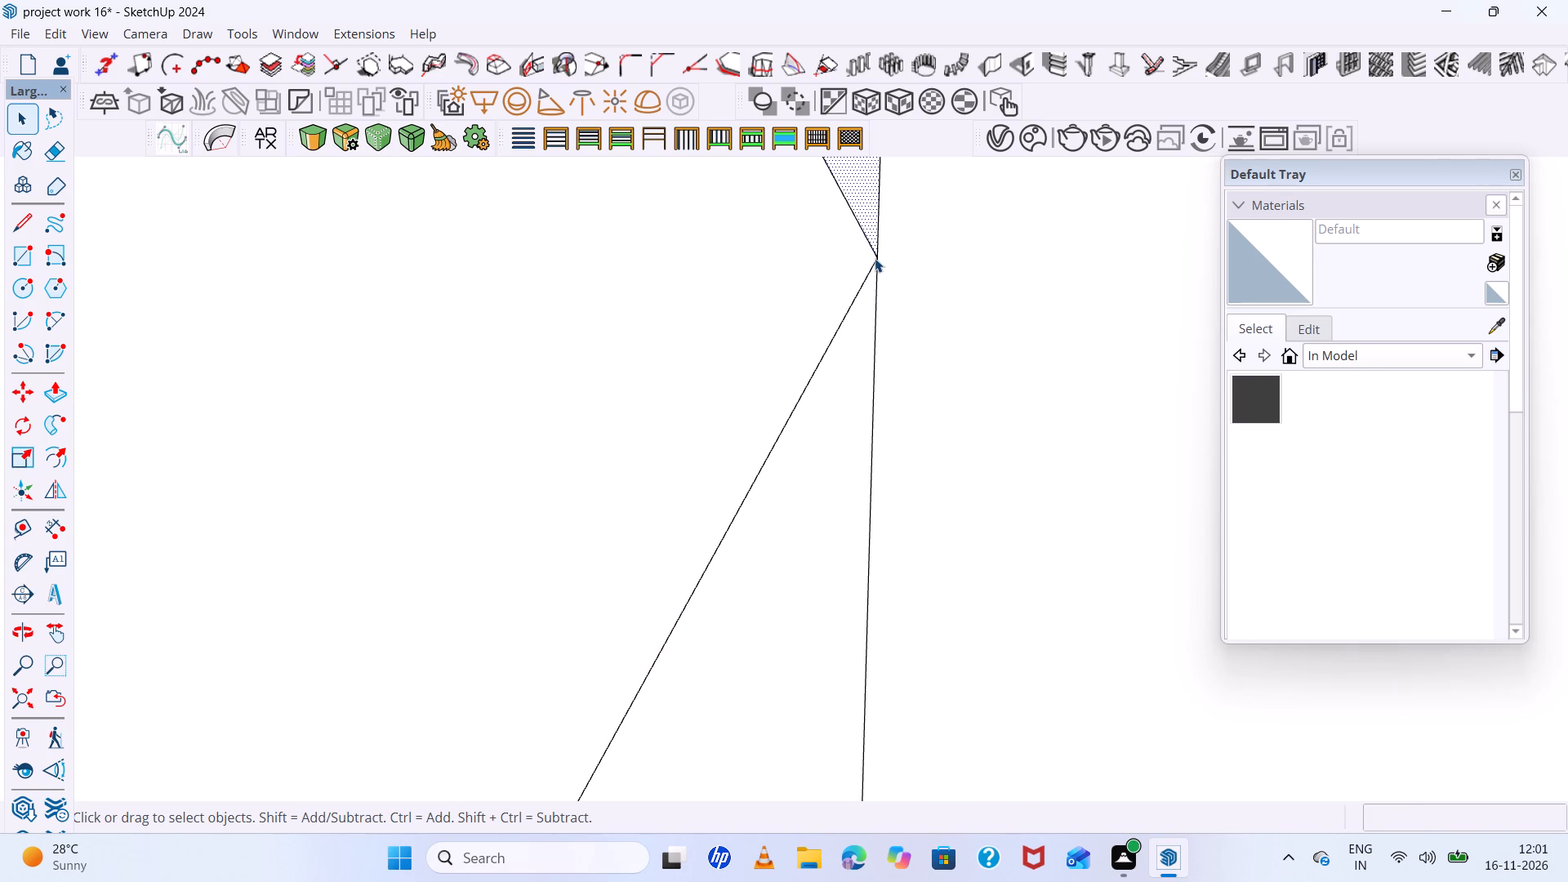
scroll(875, 258, up, 3)
scroll(887, 279, down, 20)
scroll(887, 279, down, 5)
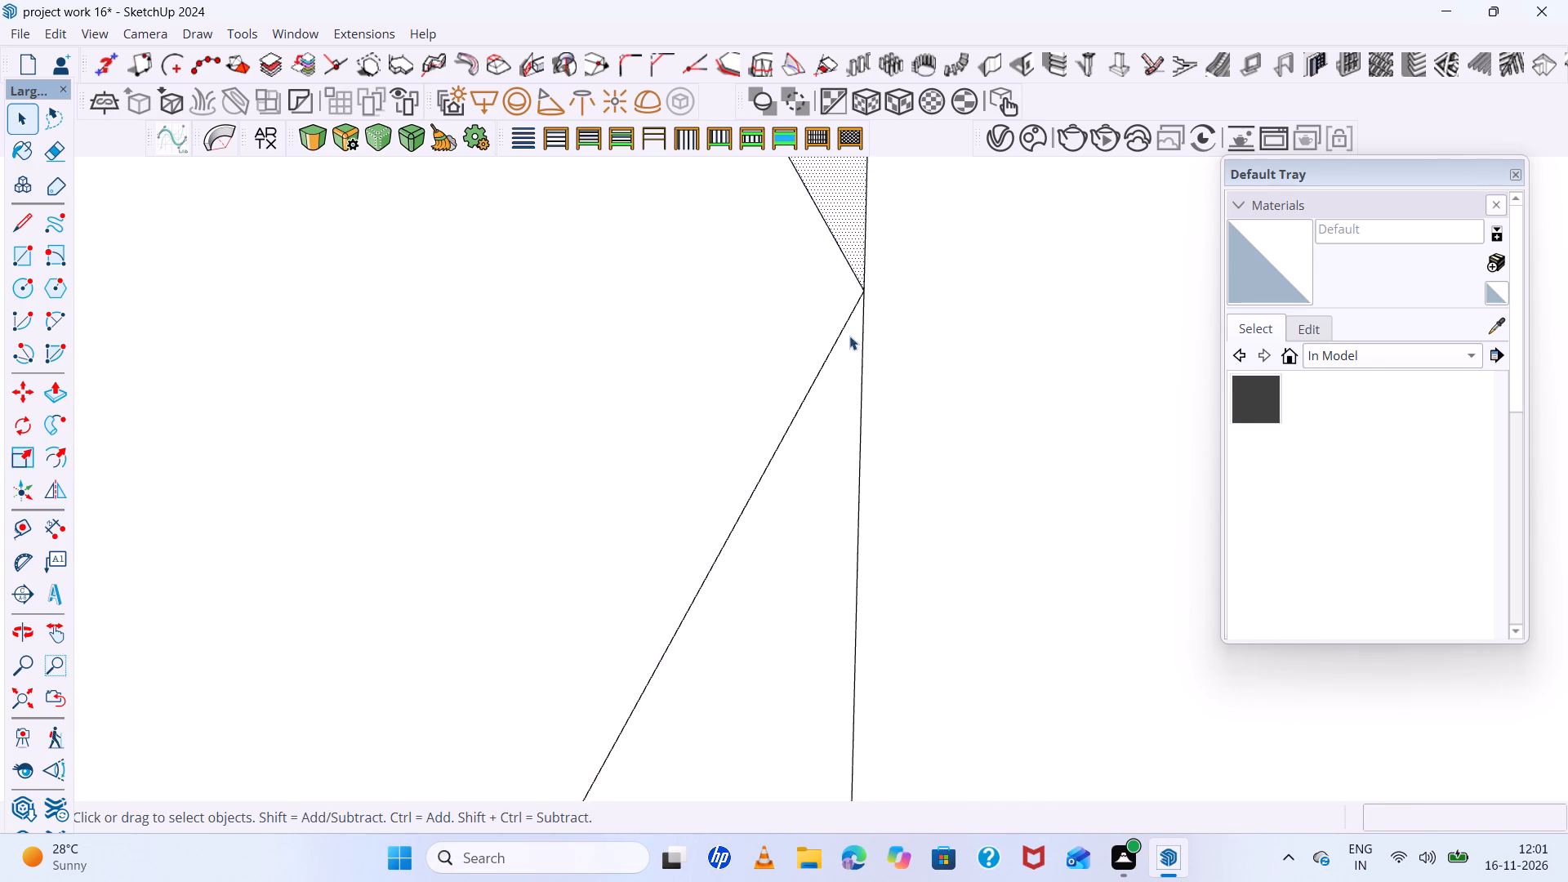
scroll(849, 336, down, 20)
scroll(849, 336, down, 20)
scroll(849, 336, down, 4)
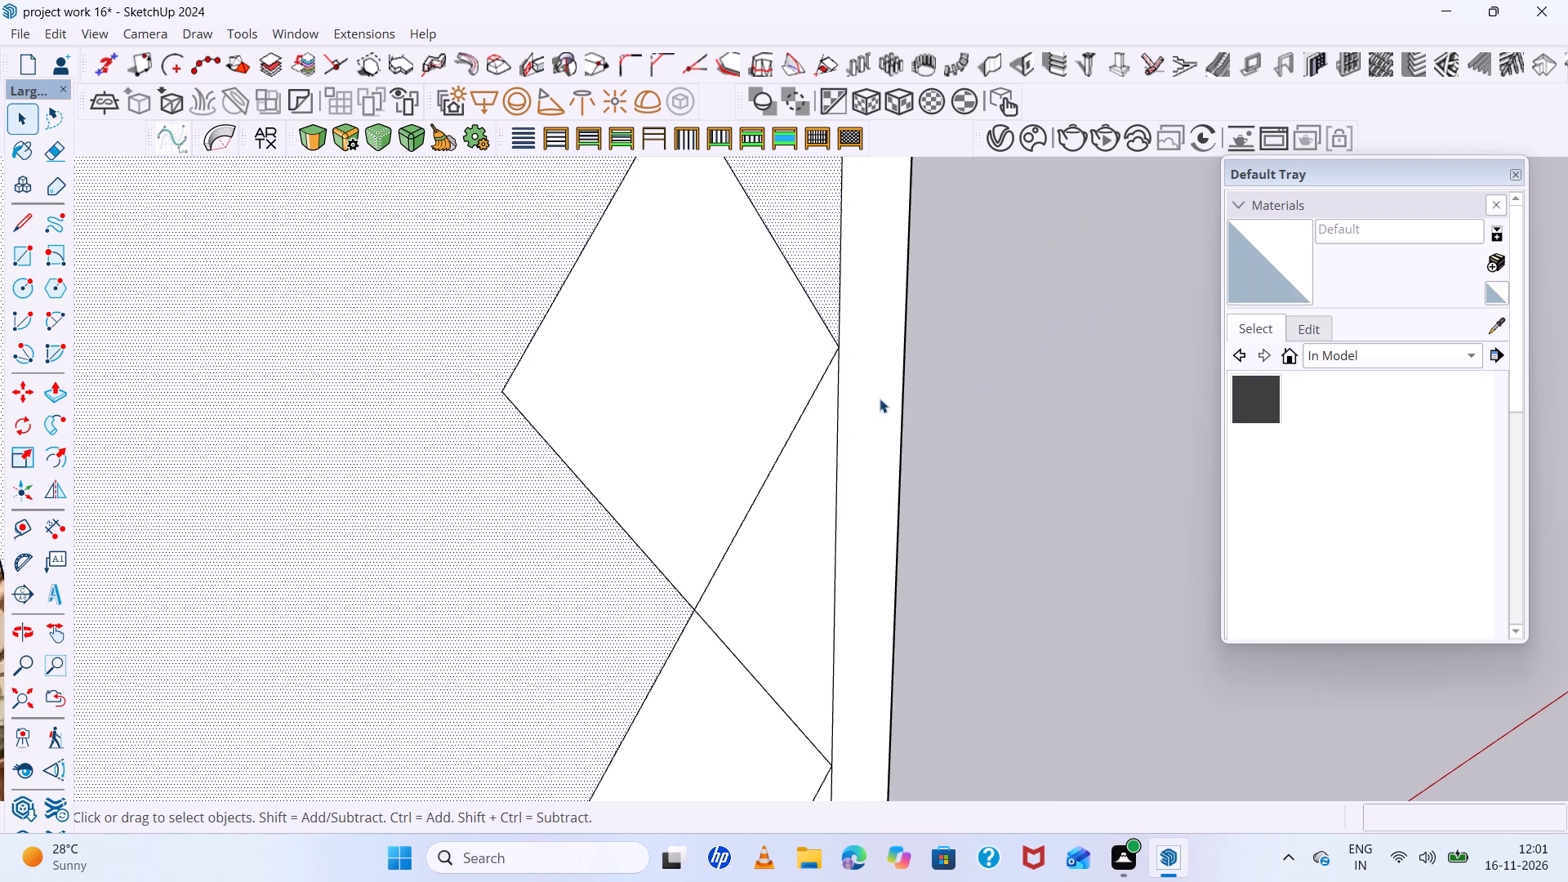
middle_drag(925, 465, 761, 472)
click(608, 521)
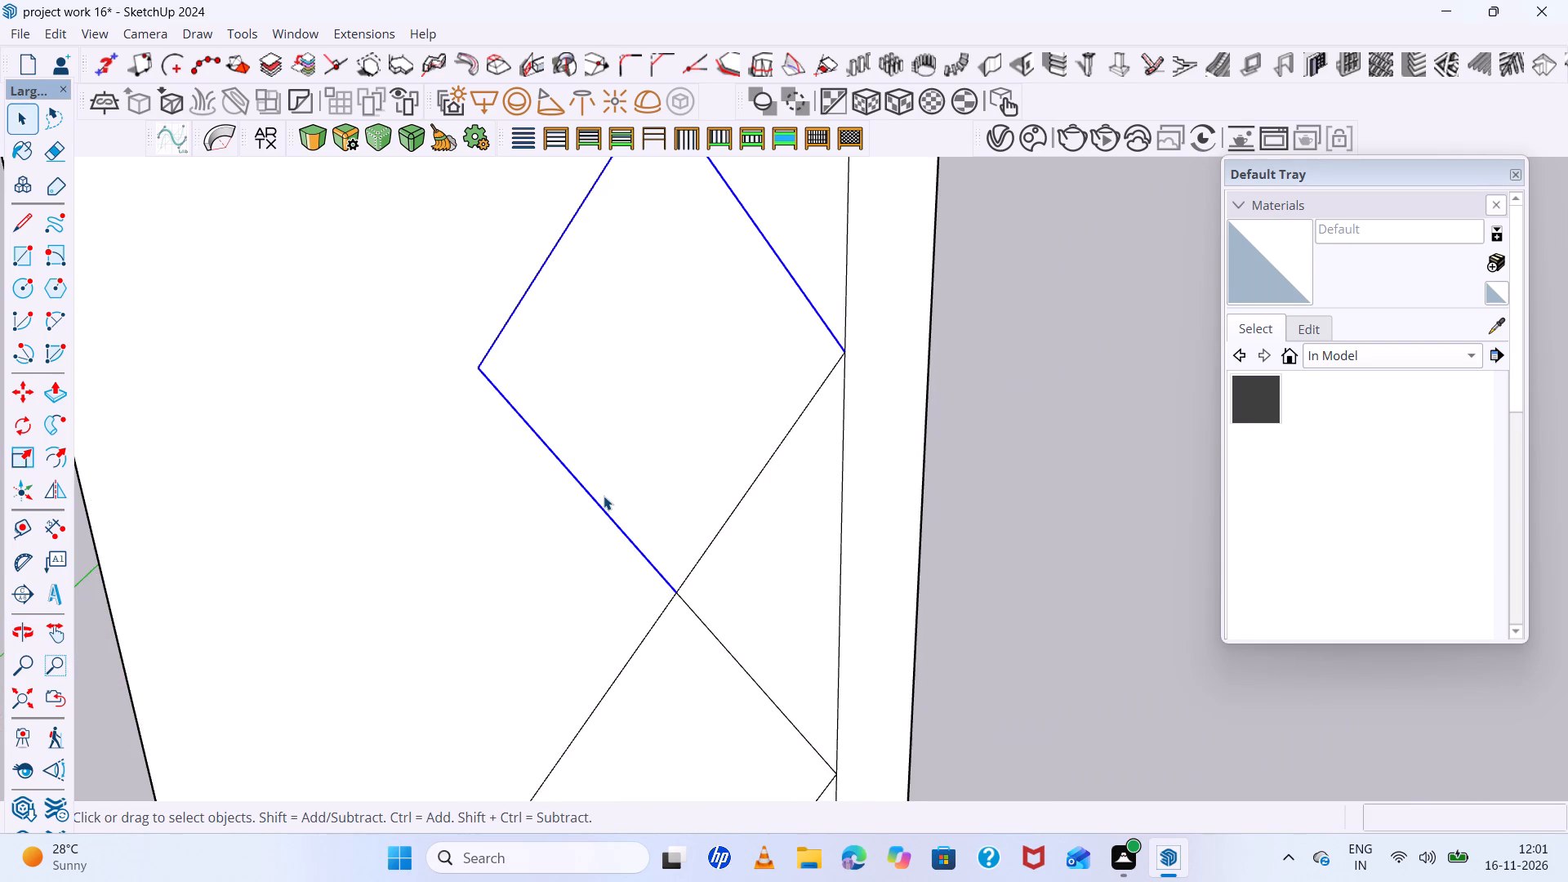
click(608, 522)
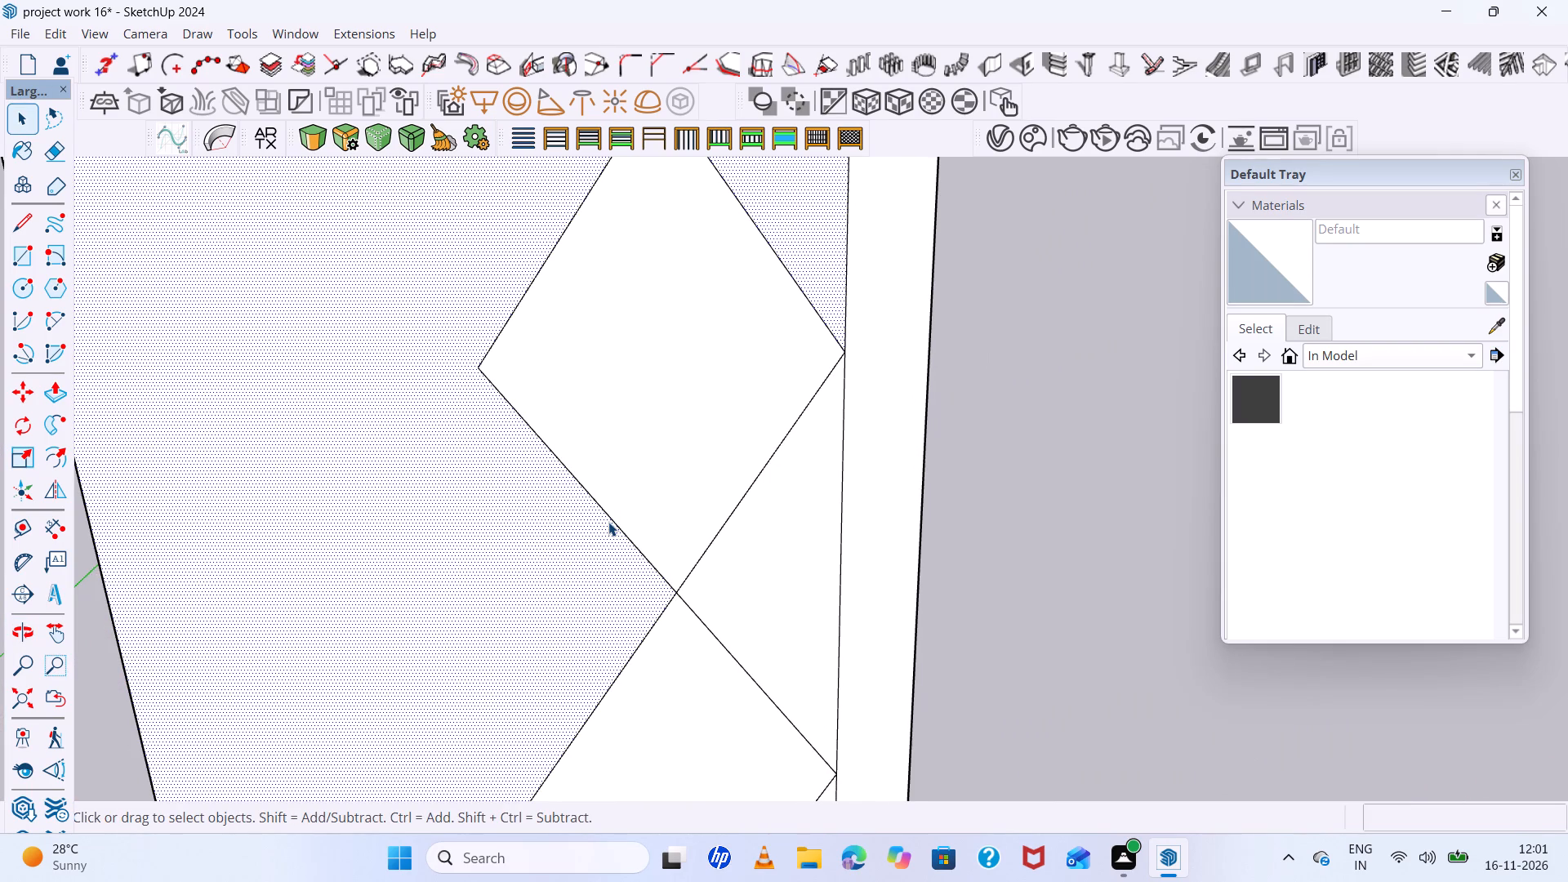
click(612, 517)
right_click(612, 517)
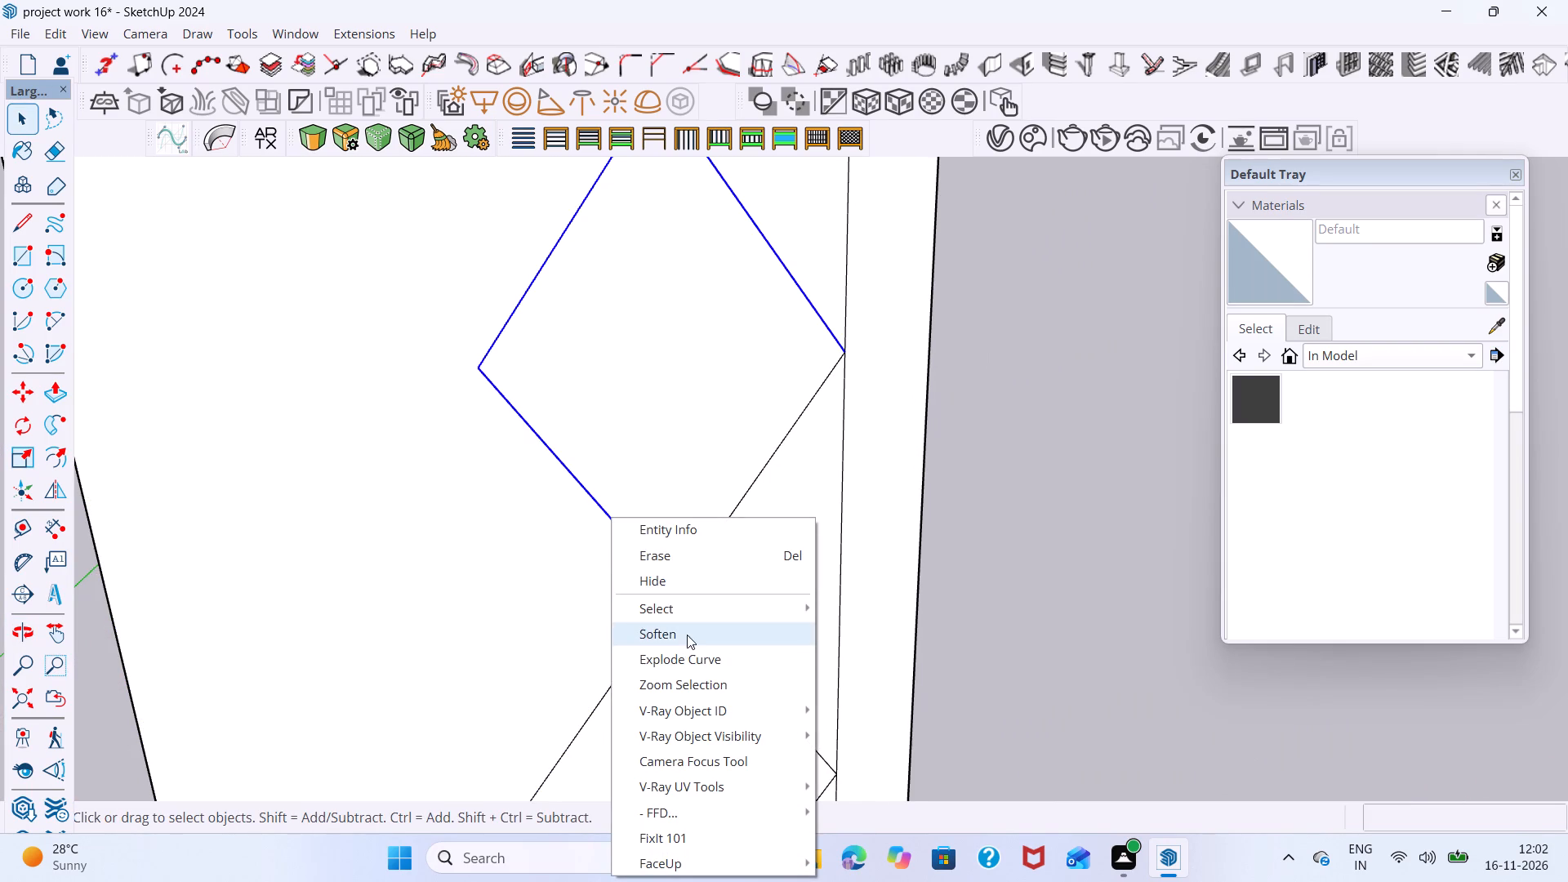
click(1001, 709)
Check the middle and top diamonds' edge segments against the whole panel layout.
scroll(986, 711, down, 7)
click(777, 710)
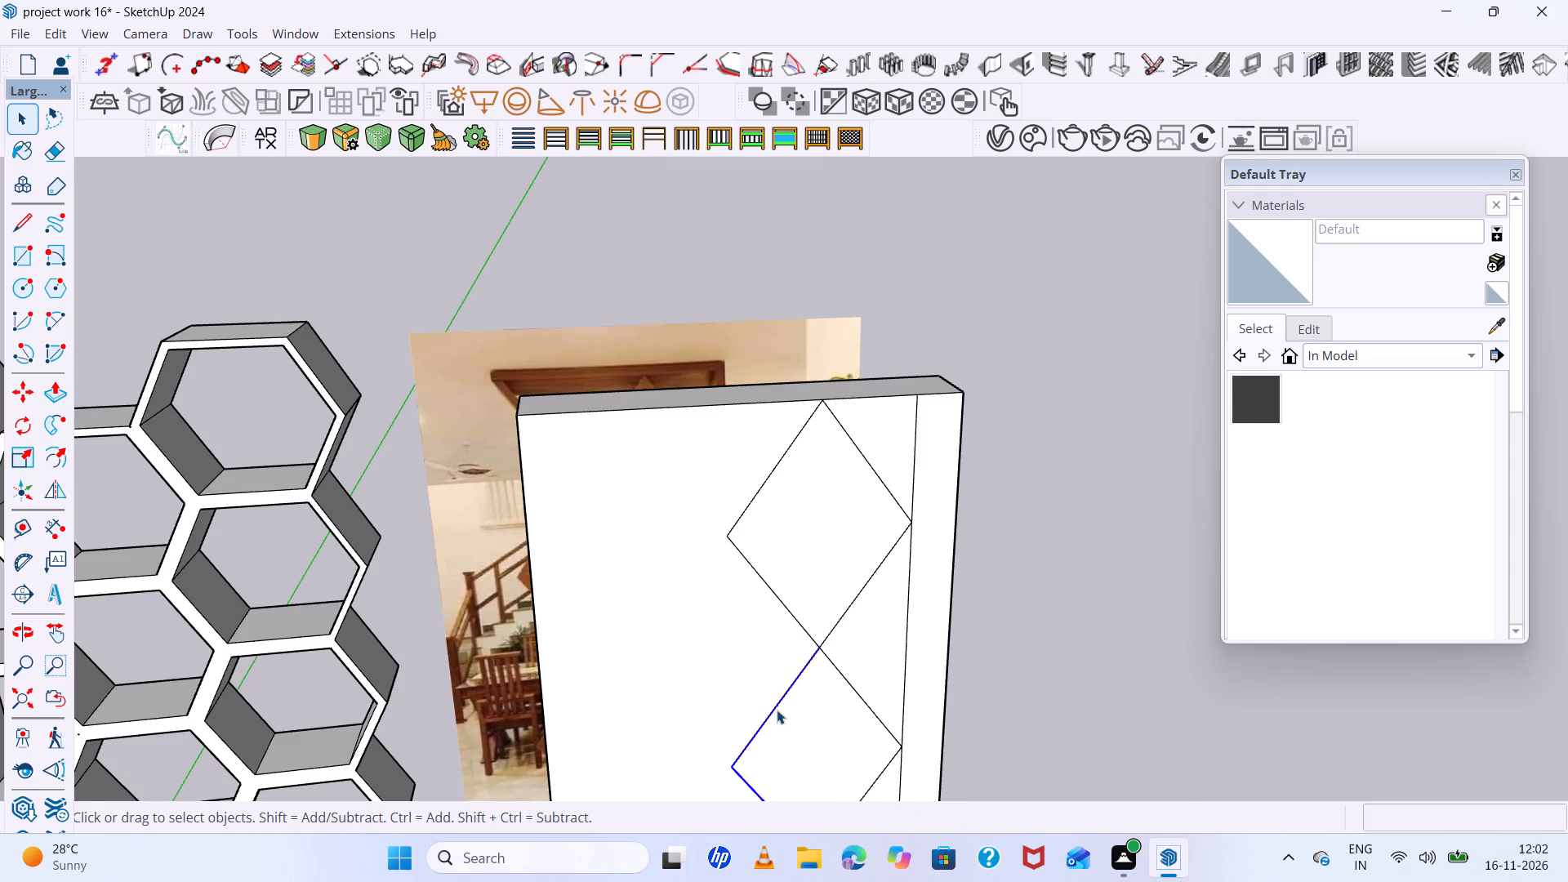
scroll(756, 655, down, 7)
scroll(779, 716, down, 3)
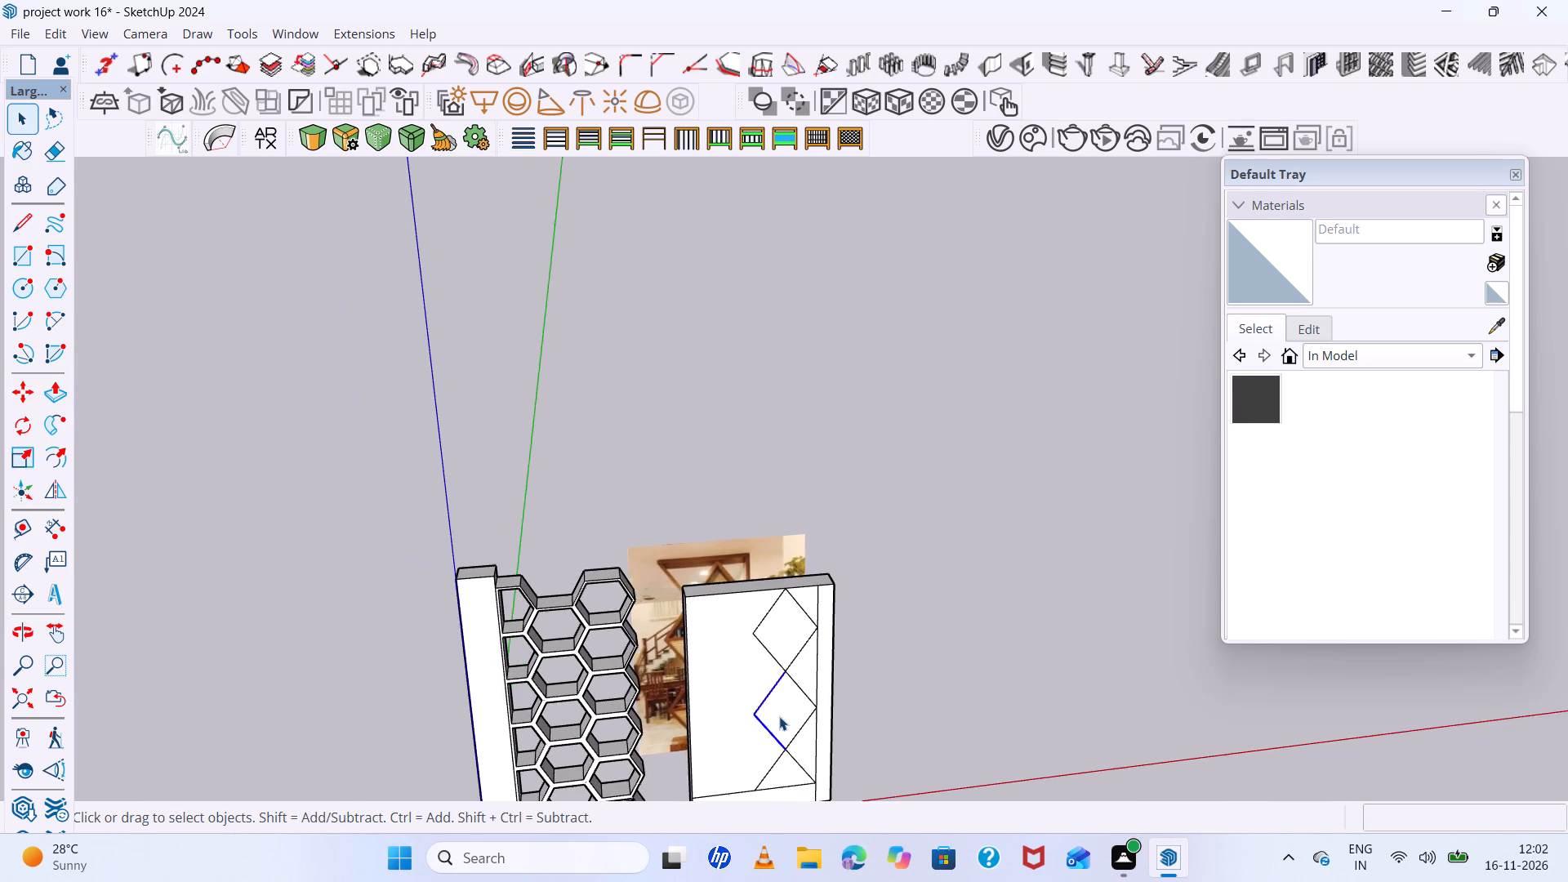
scroll(779, 716, down, 1)
middle_drag(779, 717, 756, 661)
scroll(710, 666, down, 3)
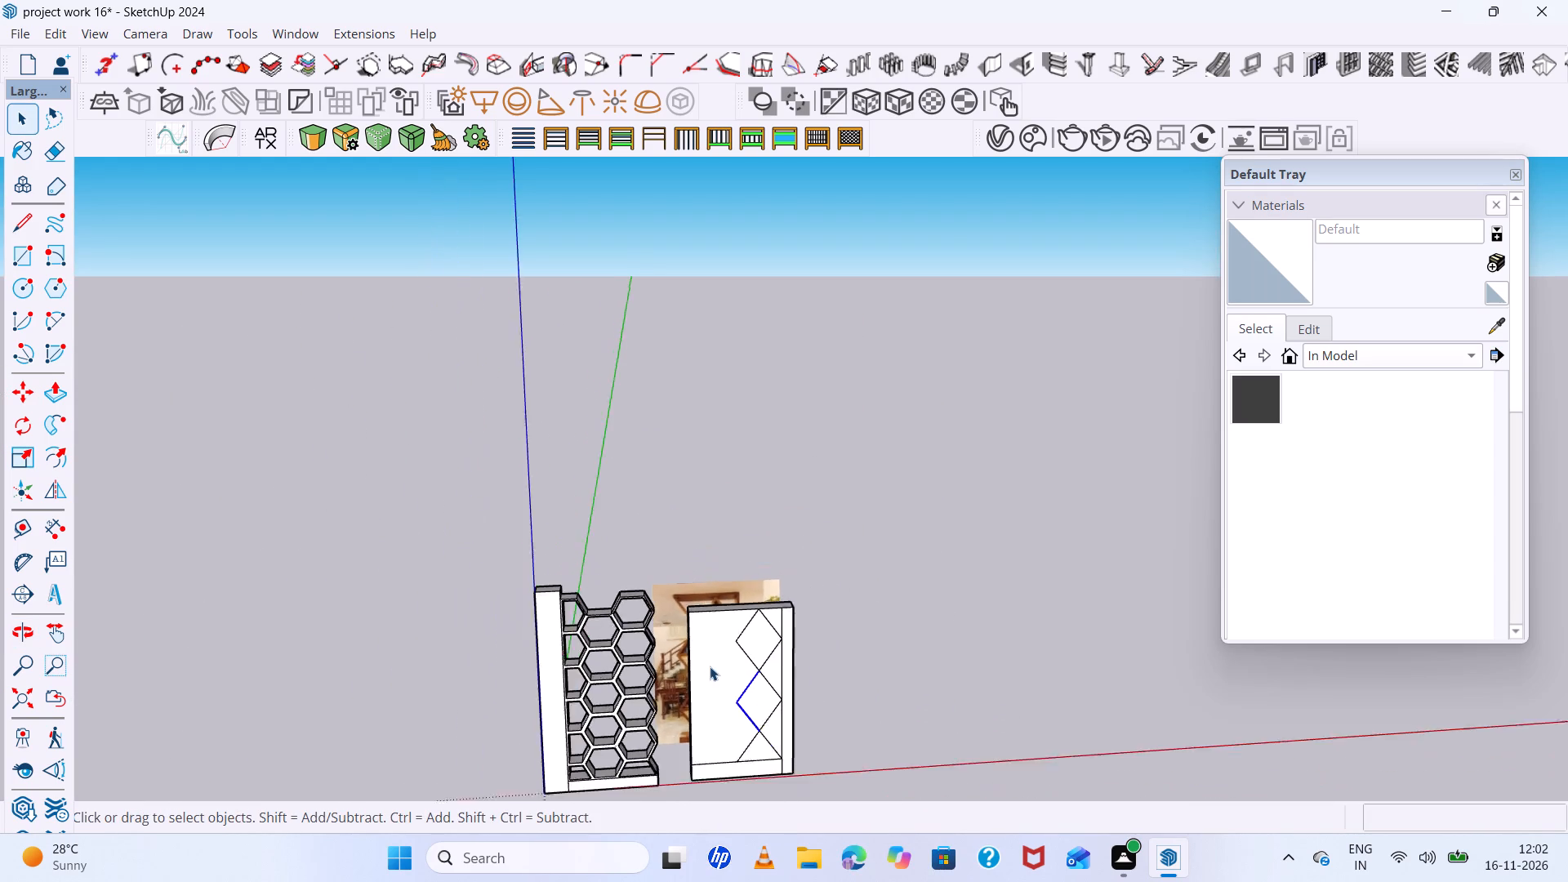
scroll(710, 666, down, 3)
scroll(733, 688, up, 13)
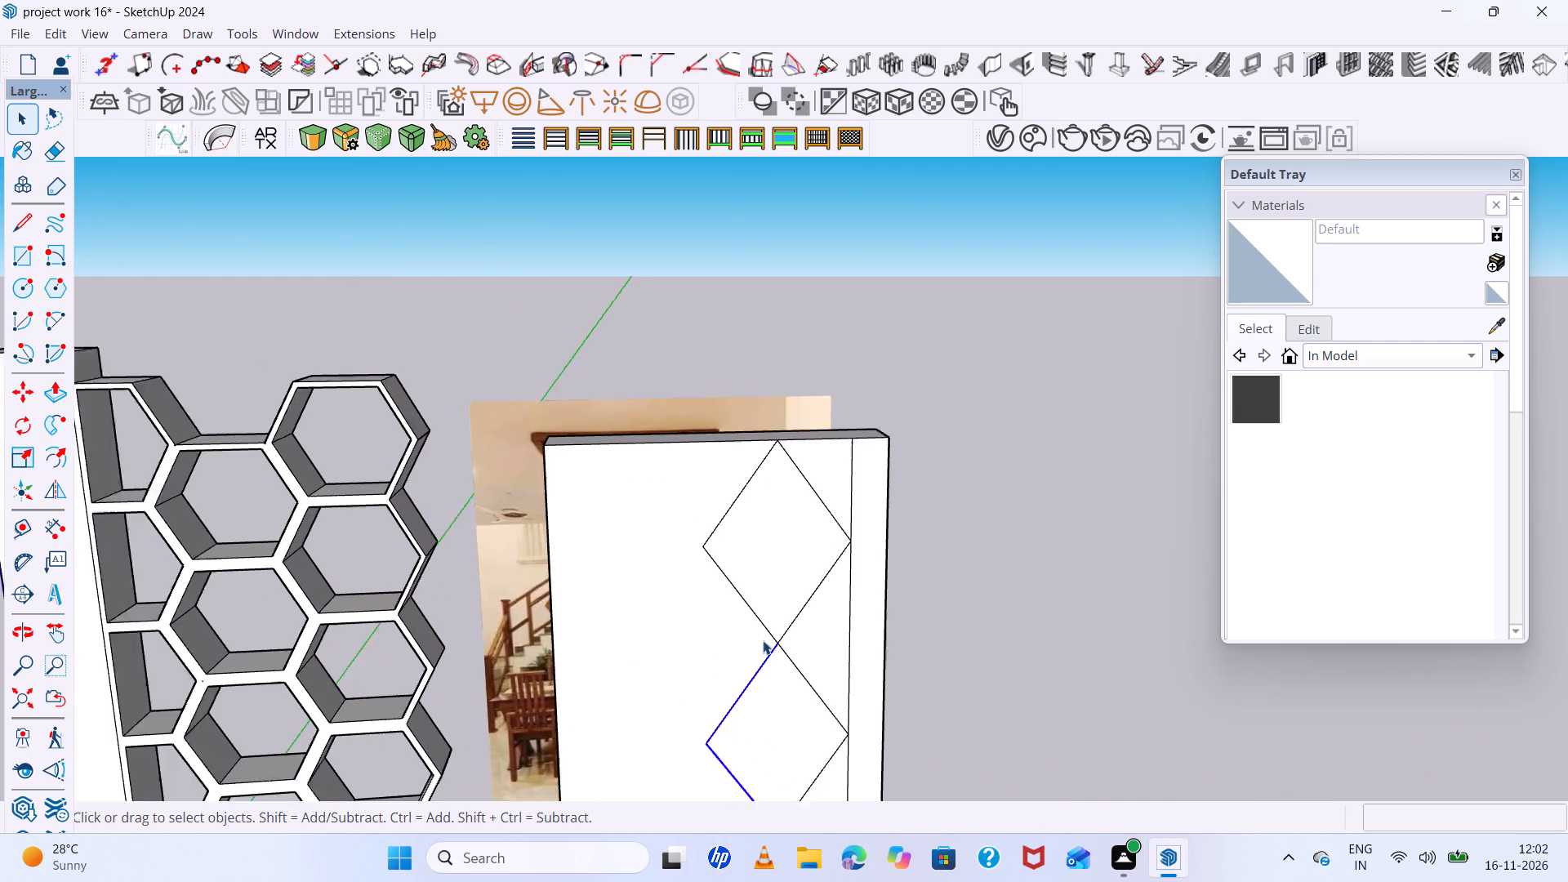
scroll(763, 640, up, 2)
click(771, 634)
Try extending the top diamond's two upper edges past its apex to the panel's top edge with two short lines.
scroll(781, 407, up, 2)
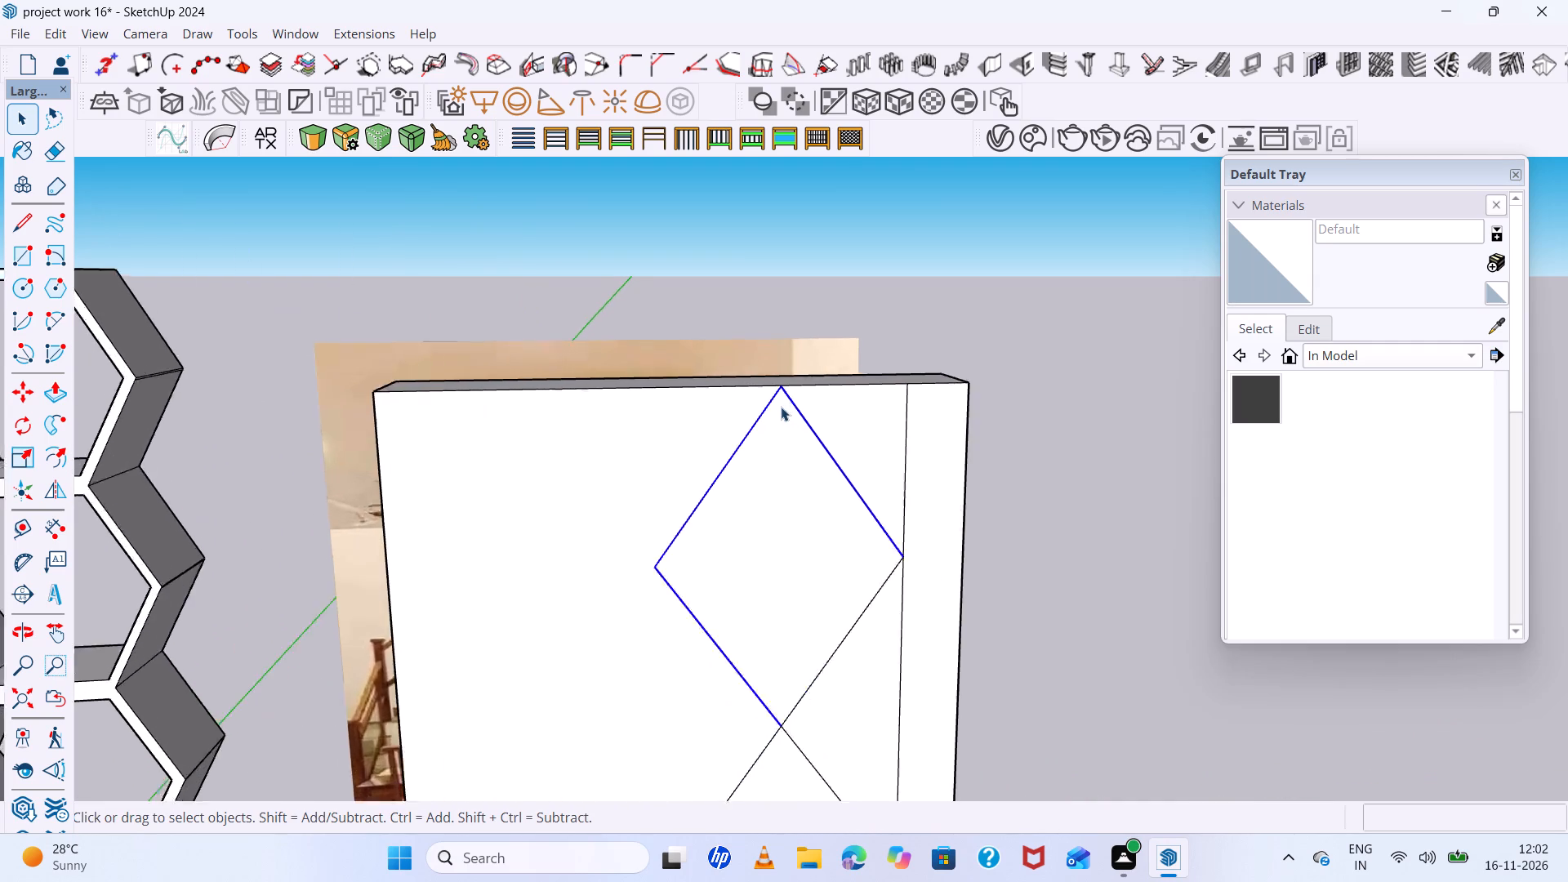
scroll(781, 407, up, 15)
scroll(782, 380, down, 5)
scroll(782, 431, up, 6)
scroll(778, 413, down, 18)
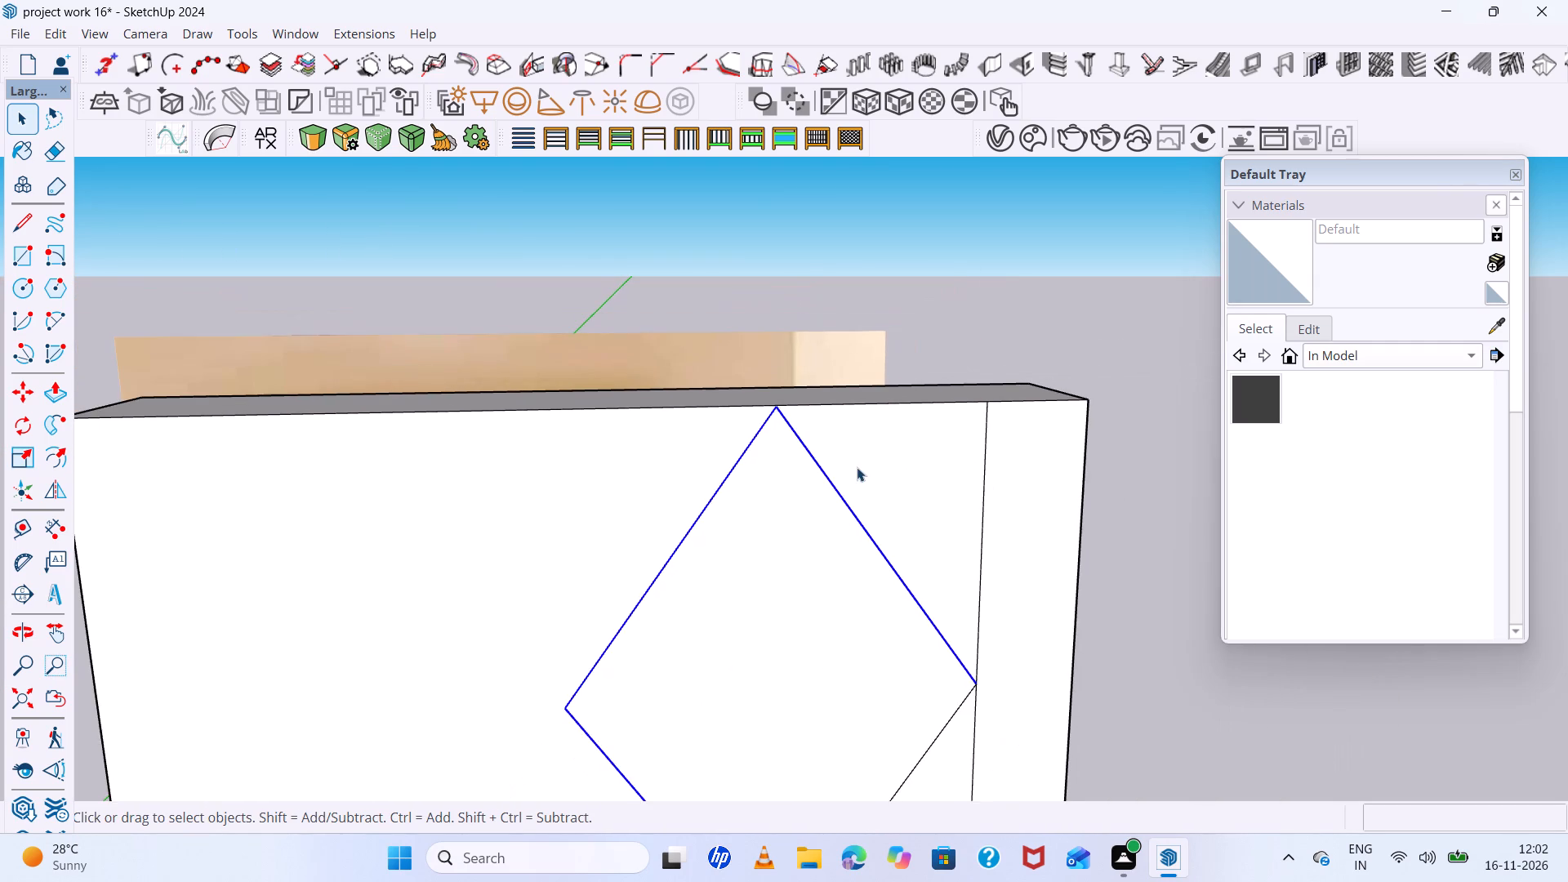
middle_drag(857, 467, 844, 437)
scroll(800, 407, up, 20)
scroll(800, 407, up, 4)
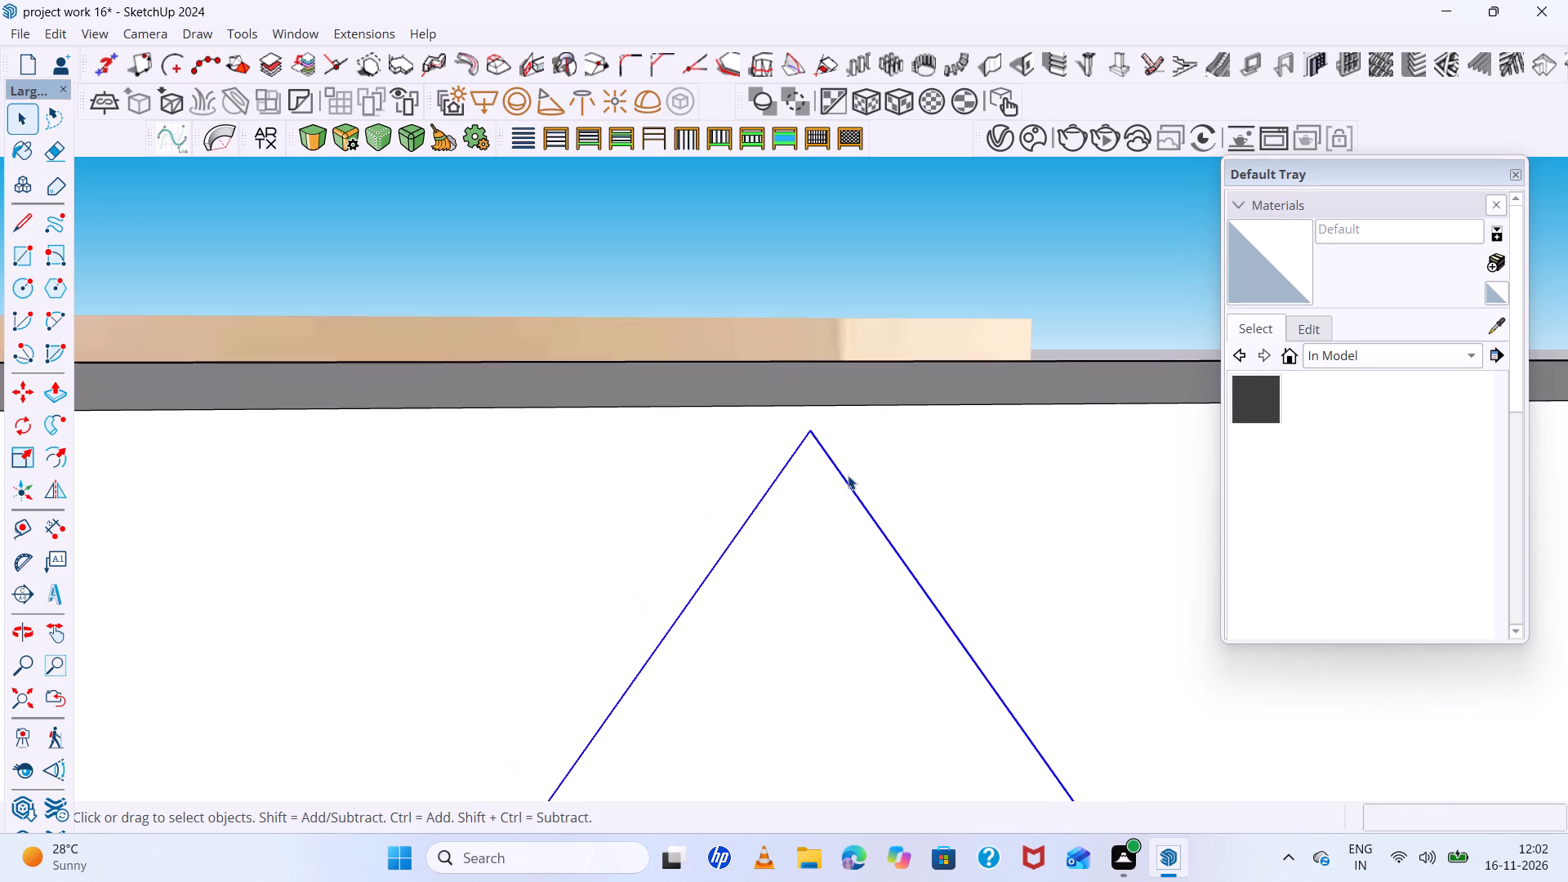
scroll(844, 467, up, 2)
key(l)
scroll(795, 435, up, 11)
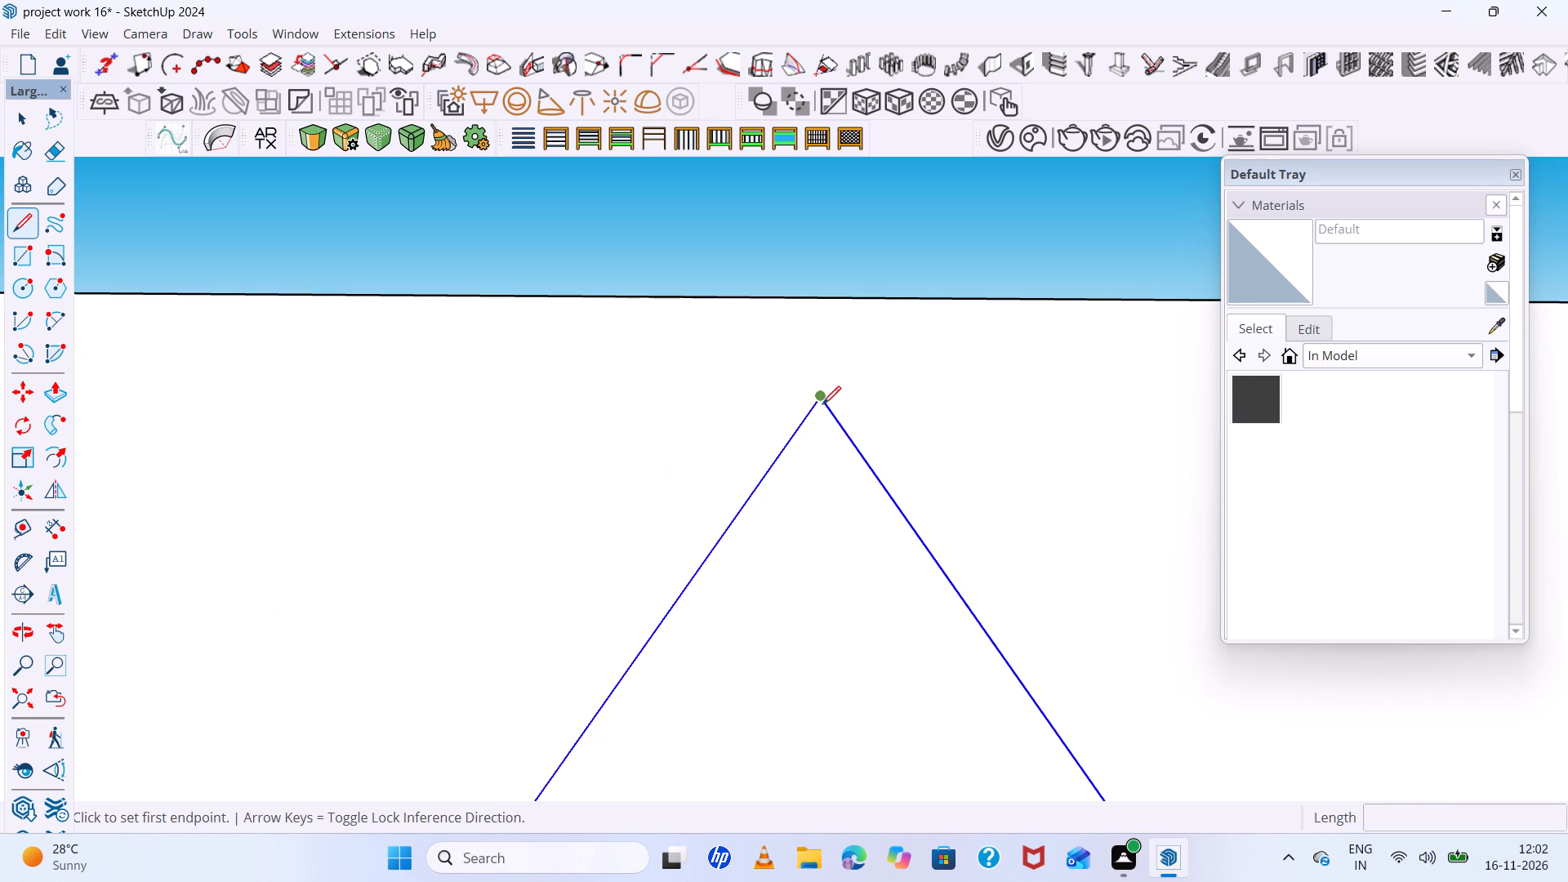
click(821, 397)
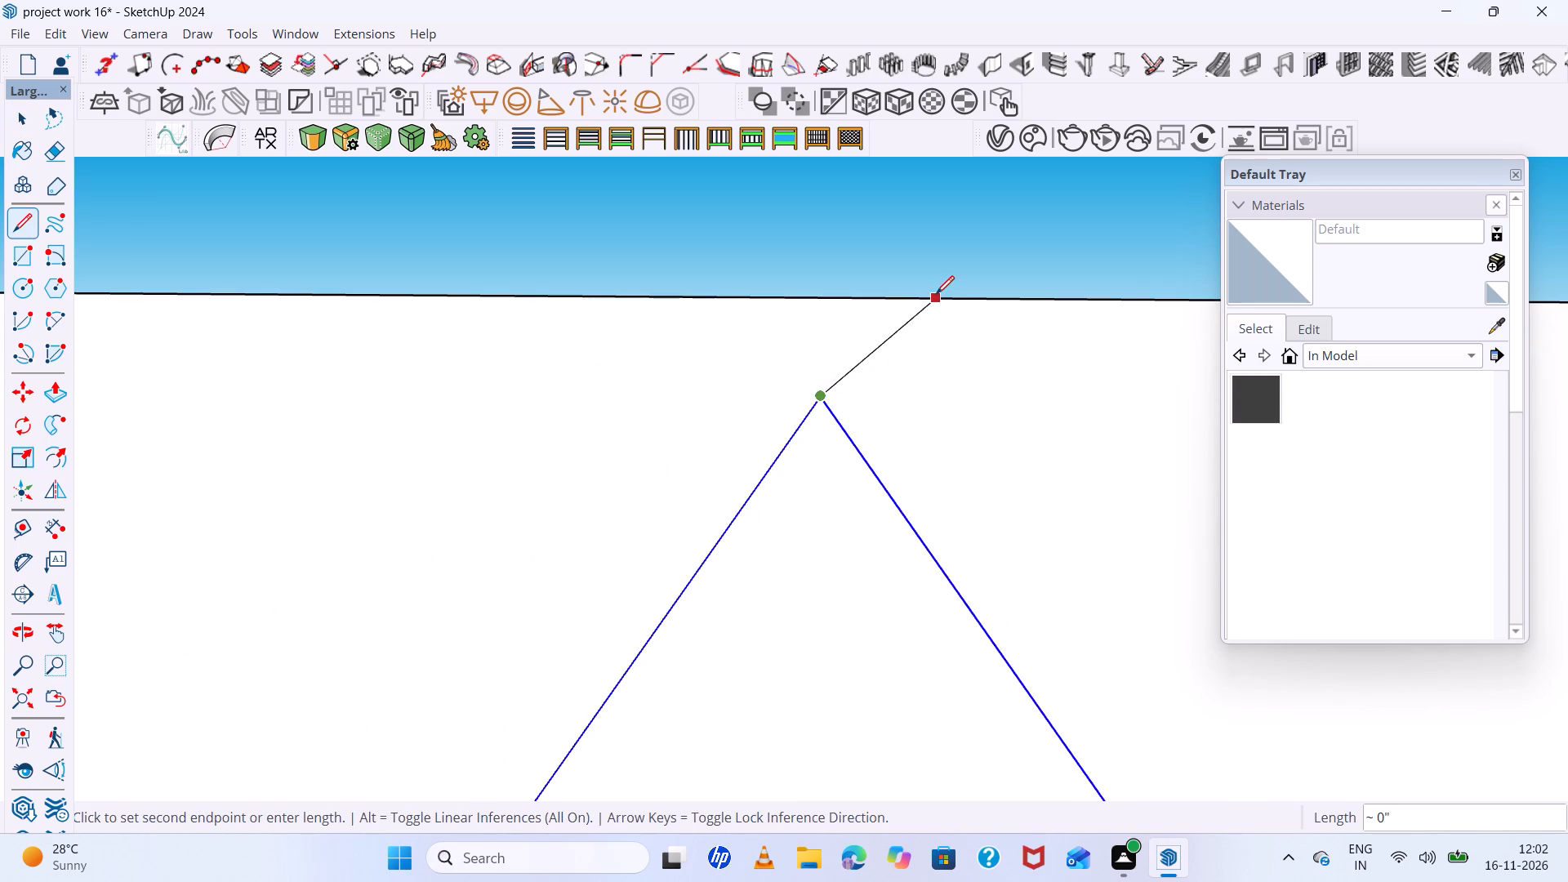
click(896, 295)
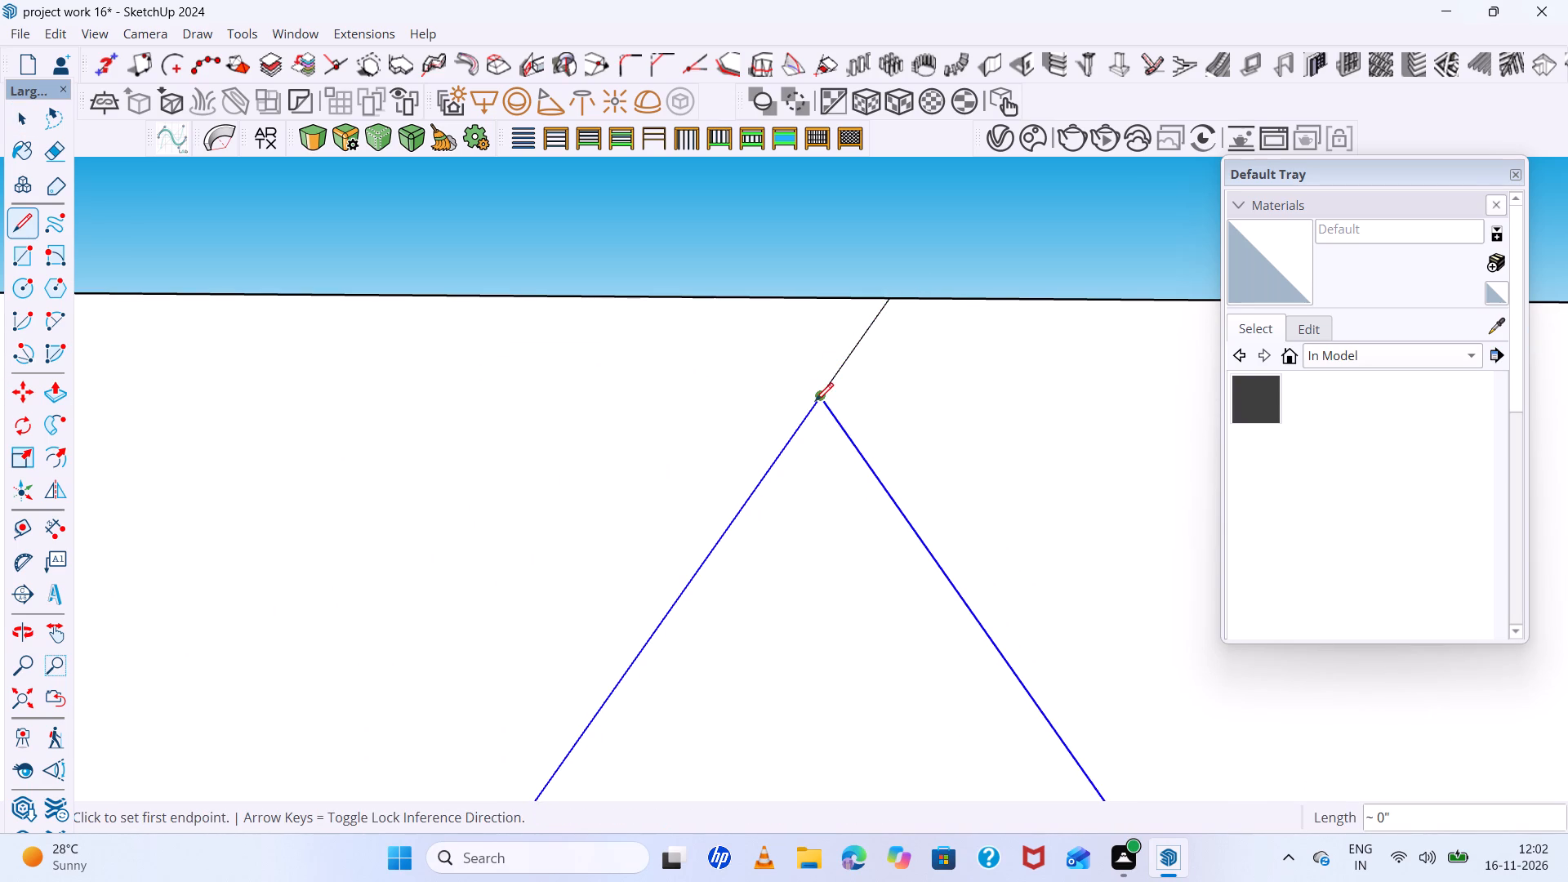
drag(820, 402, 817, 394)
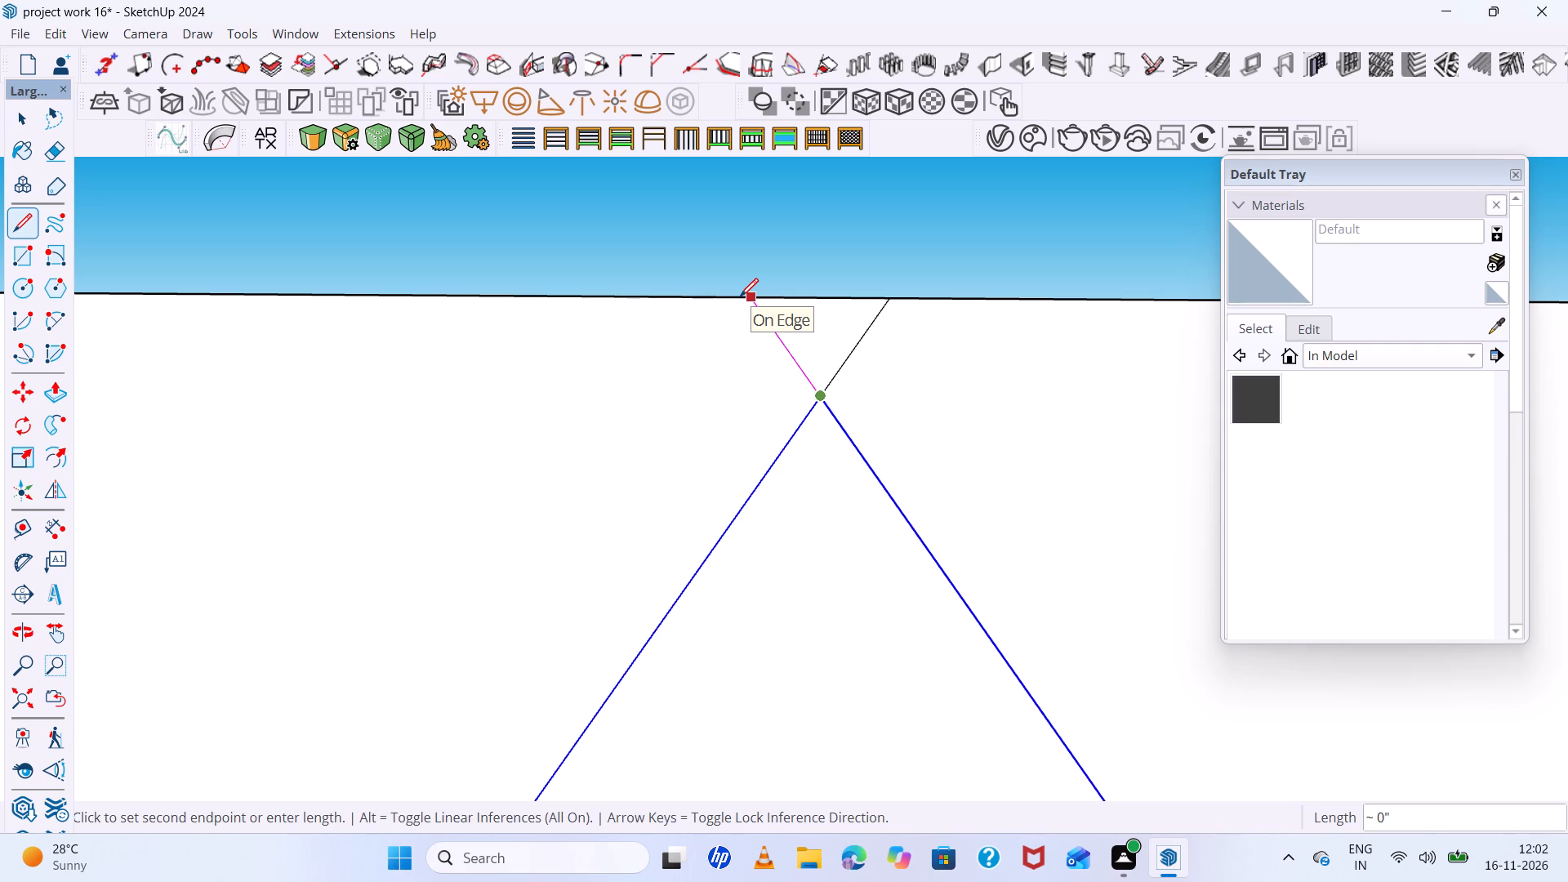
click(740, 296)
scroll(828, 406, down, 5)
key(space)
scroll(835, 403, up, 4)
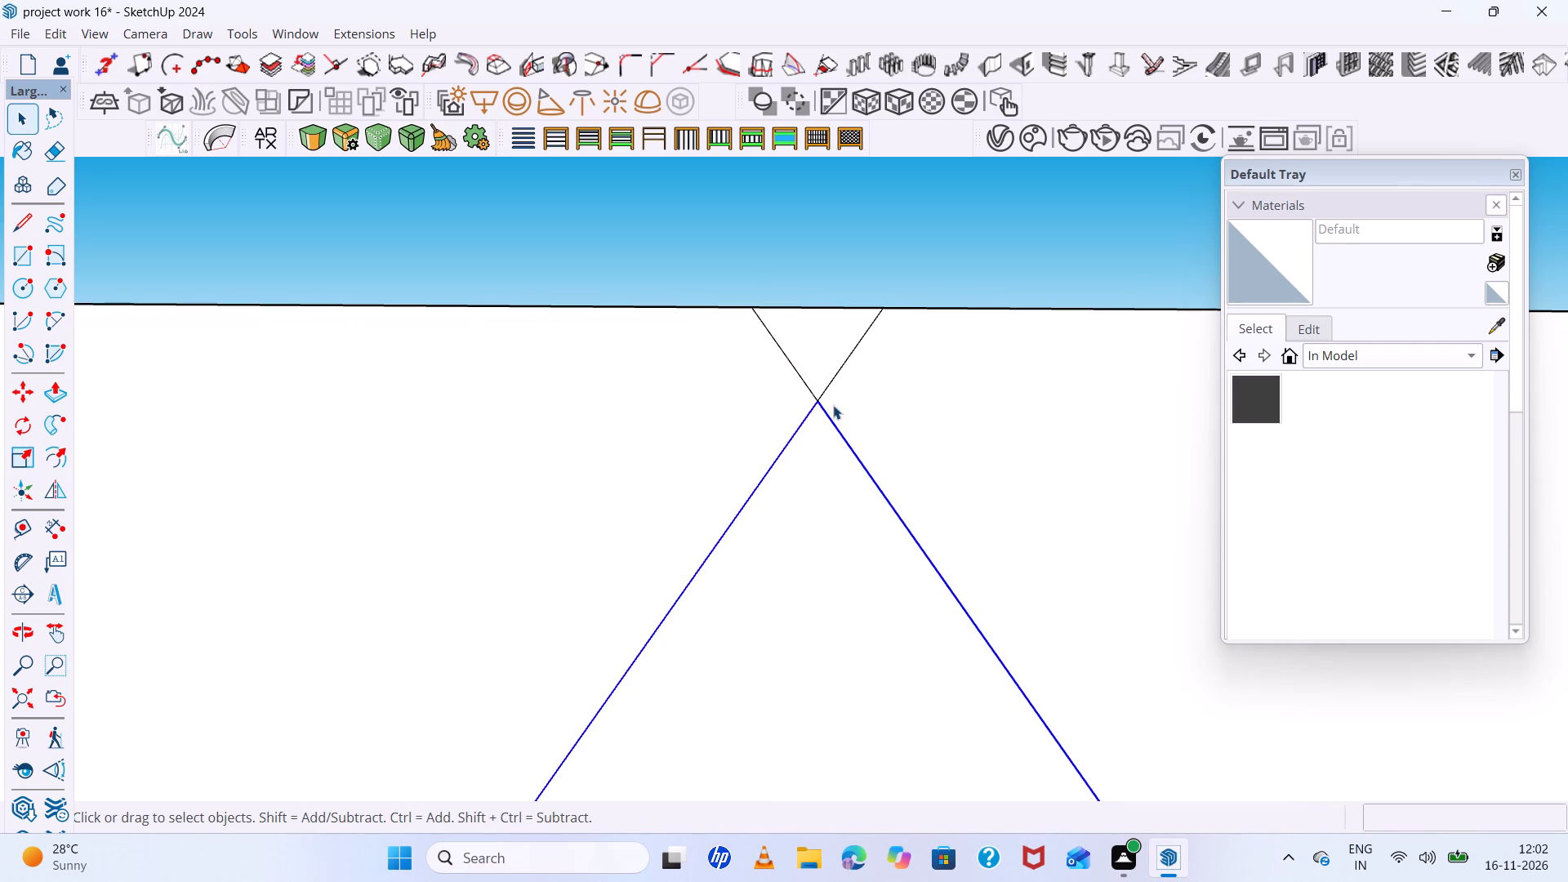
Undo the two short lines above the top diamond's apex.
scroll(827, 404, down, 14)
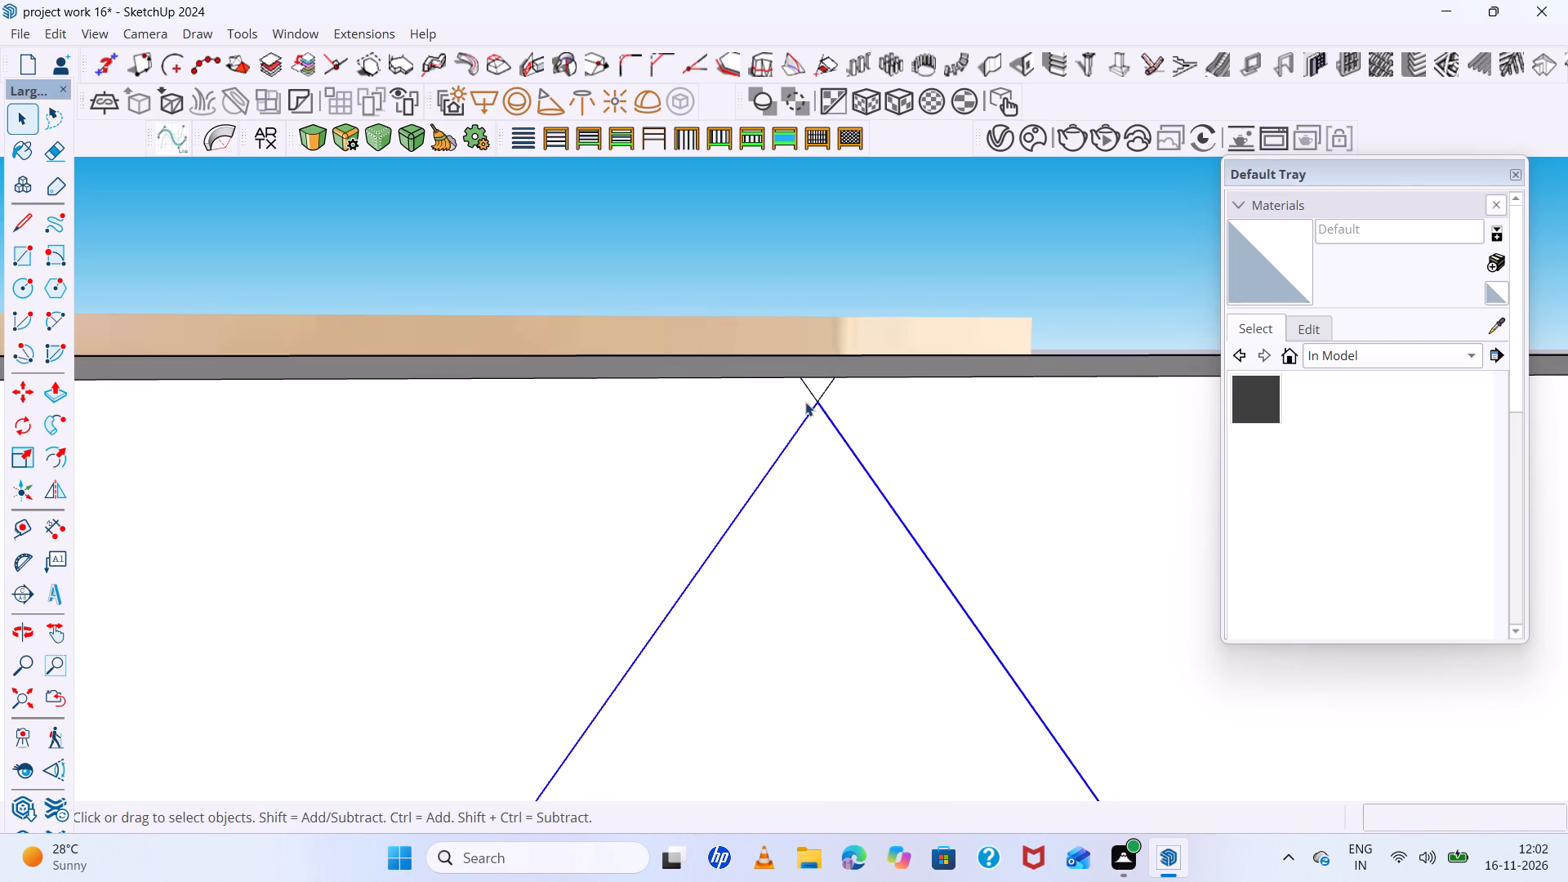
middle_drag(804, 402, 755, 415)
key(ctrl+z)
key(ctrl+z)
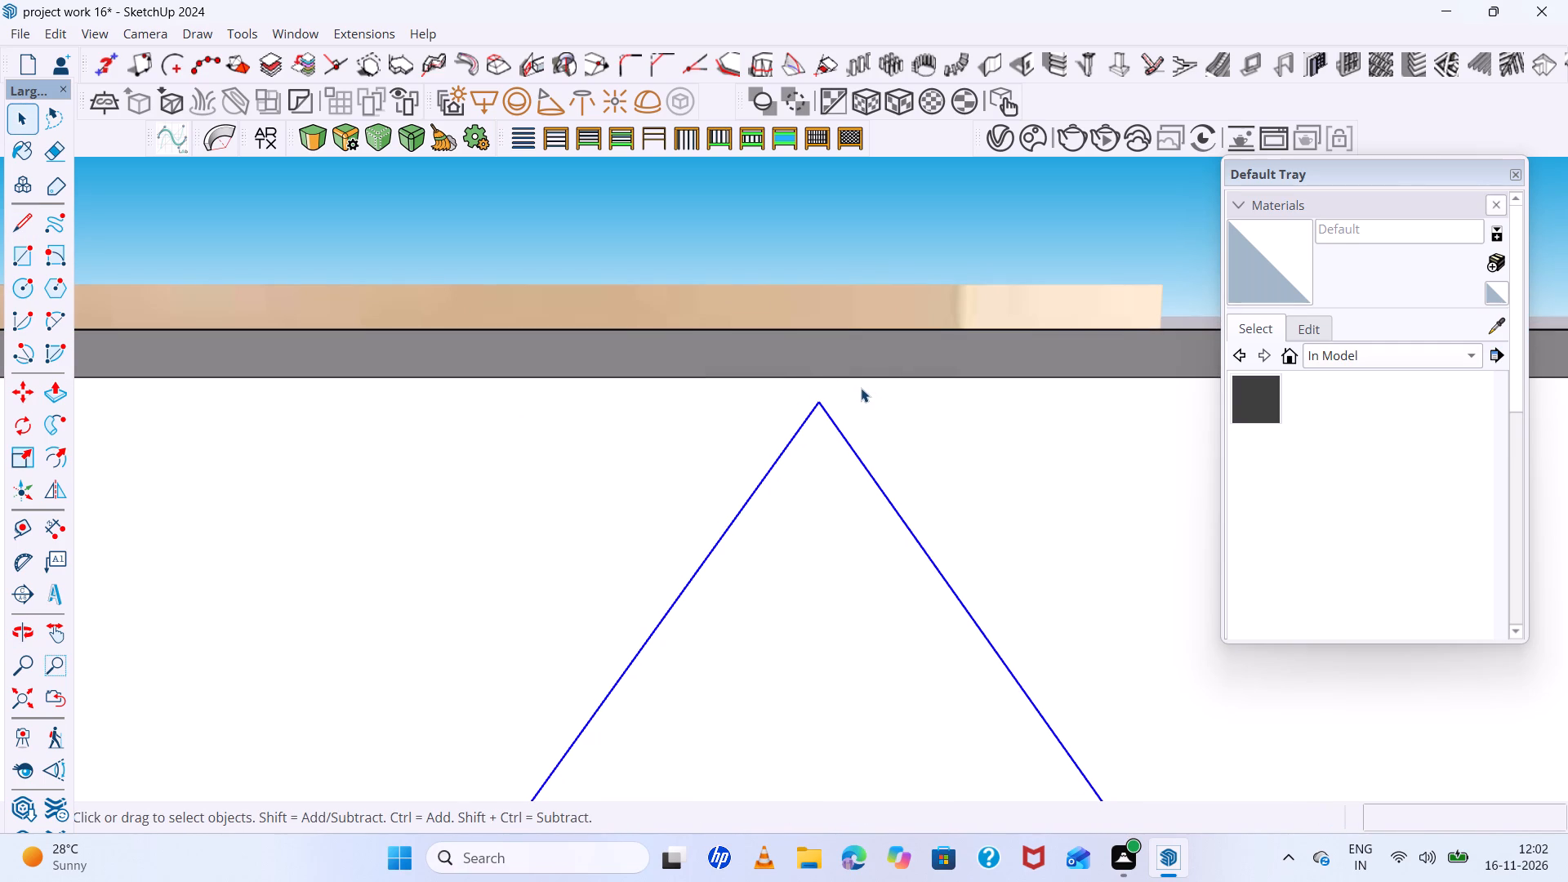
Push the panel's top face down until it is level with the top diamond's apex.
click(858, 371)
key(p)
click(858, 371)
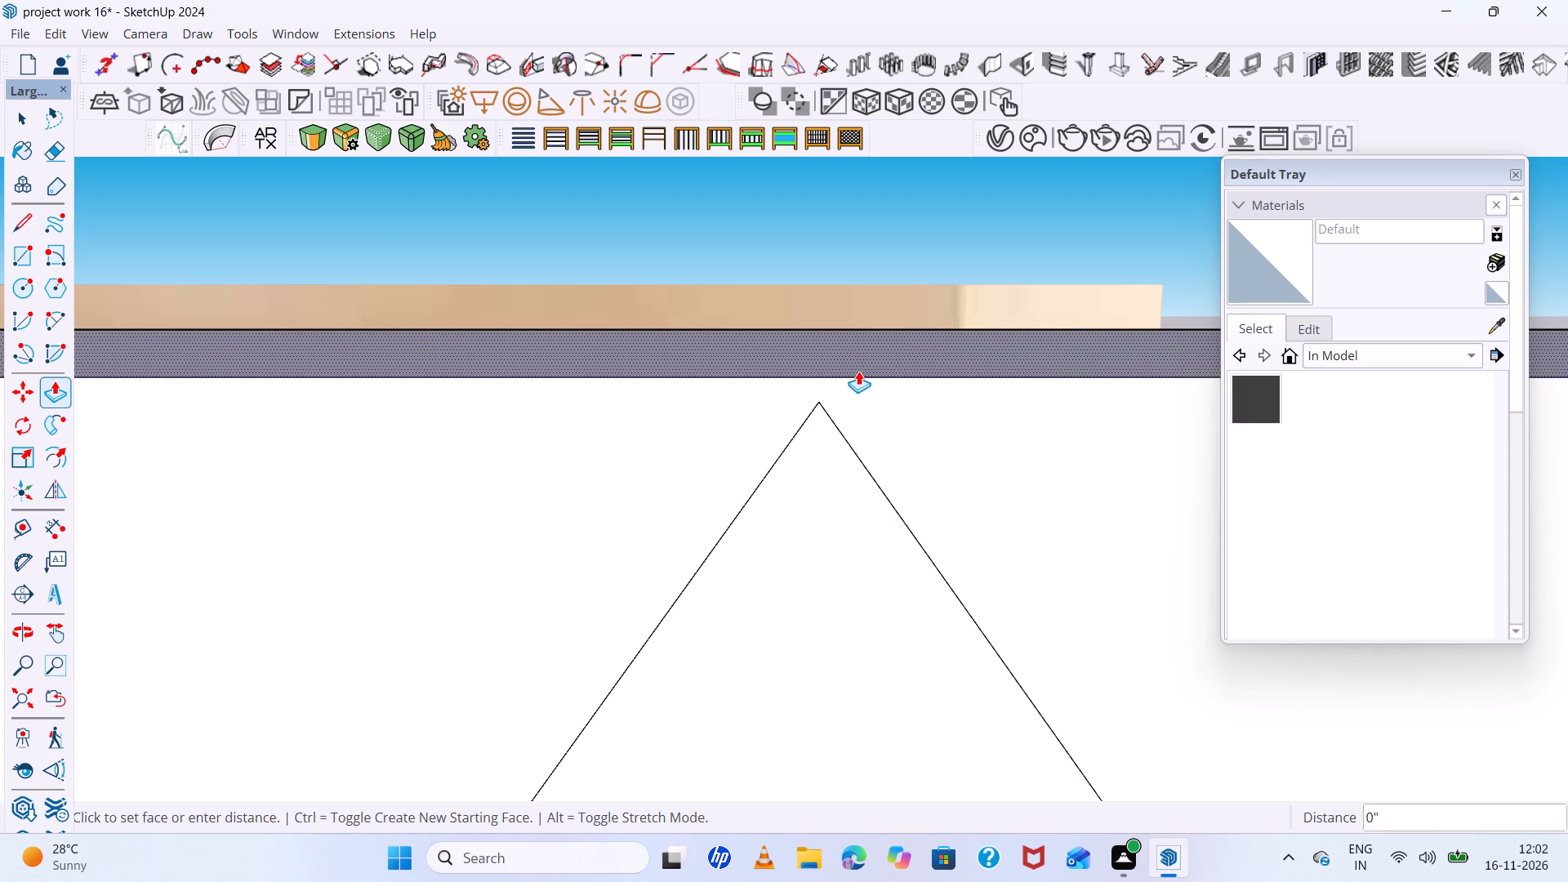
click(818, 403)
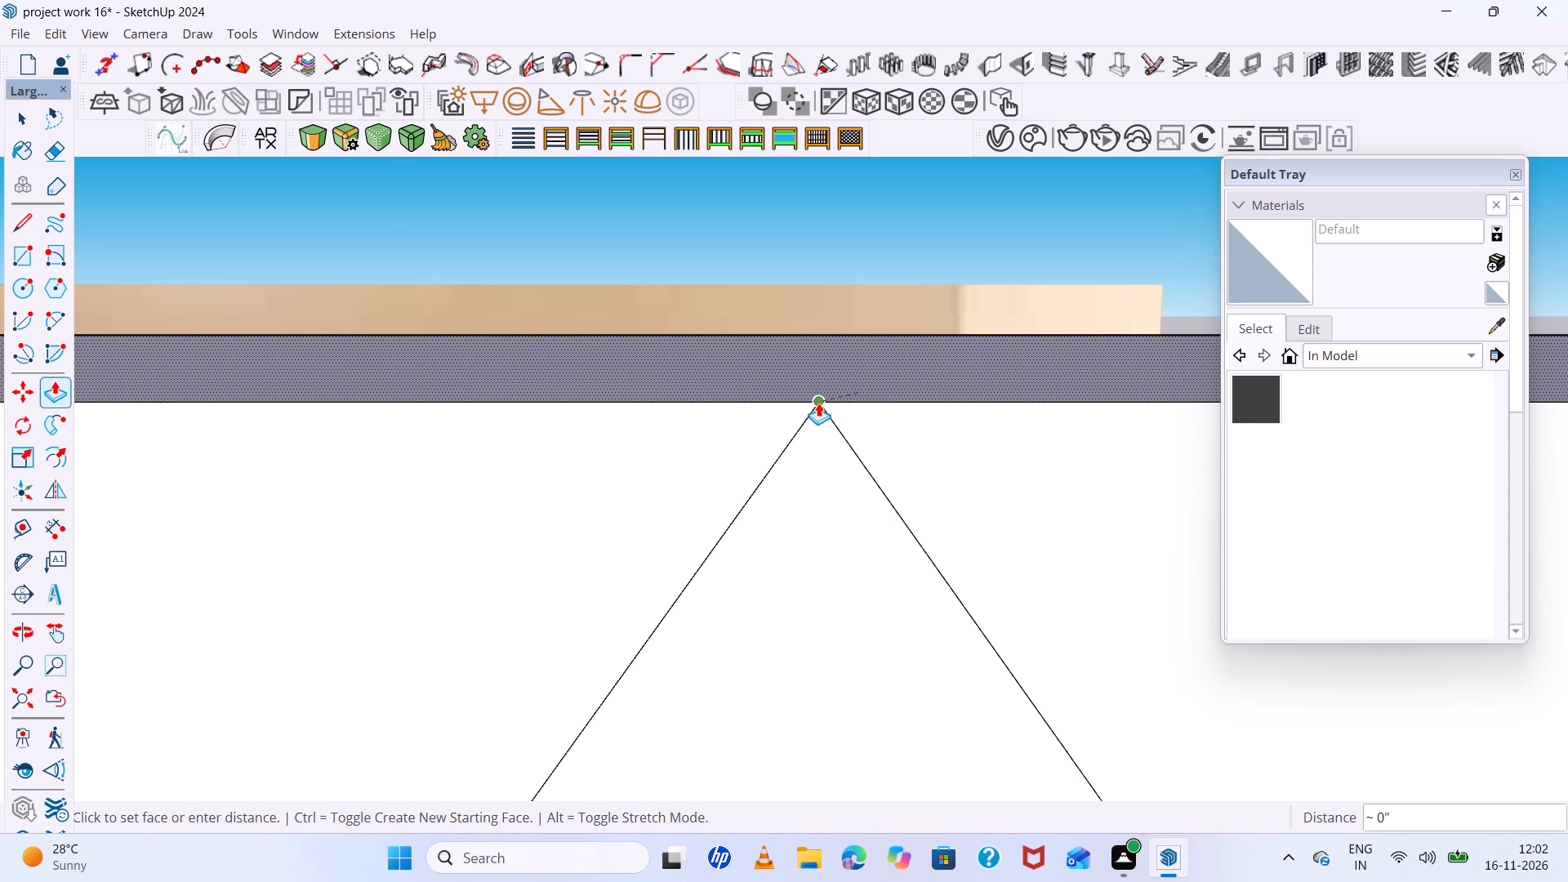
scroll(662, 416, down, 20)
scroll(662, 416, down, 4)
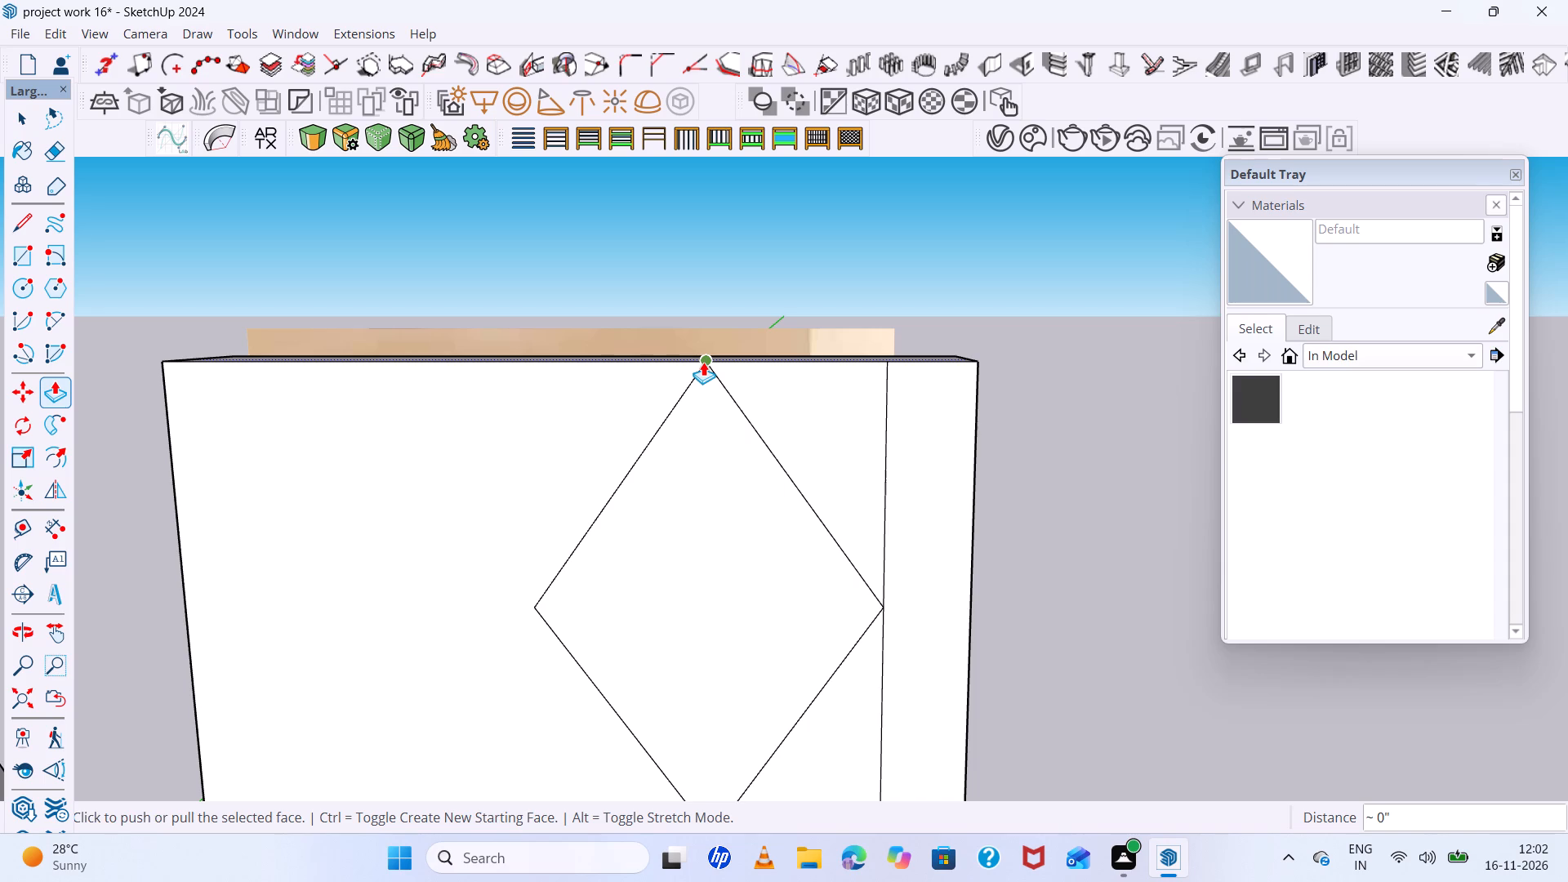
scroll(703, 362, down, 7)
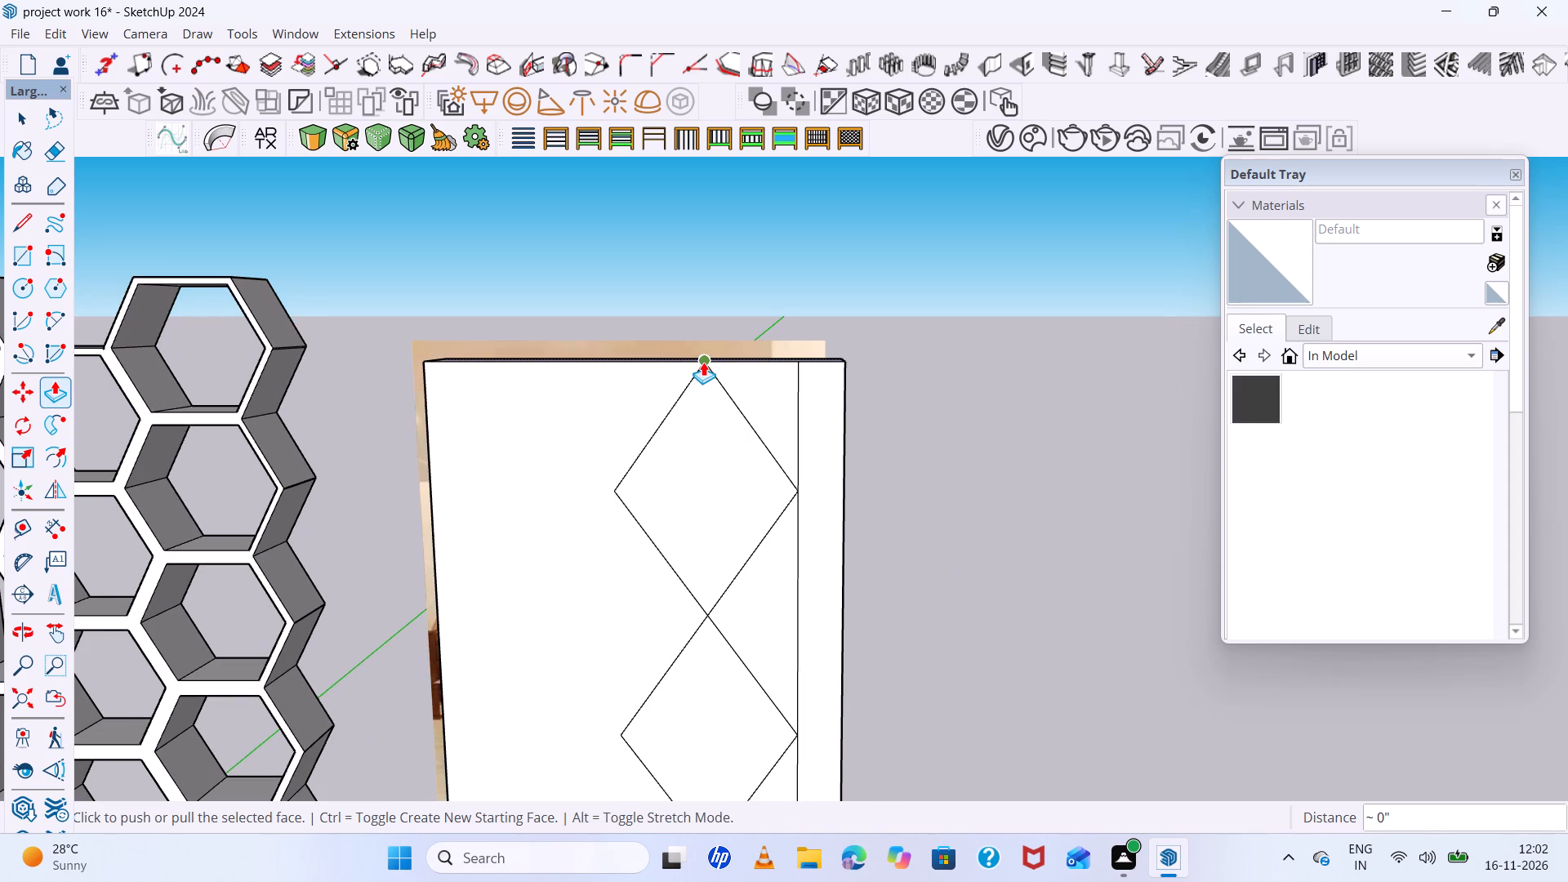
scroll(703, 362, down, 2)
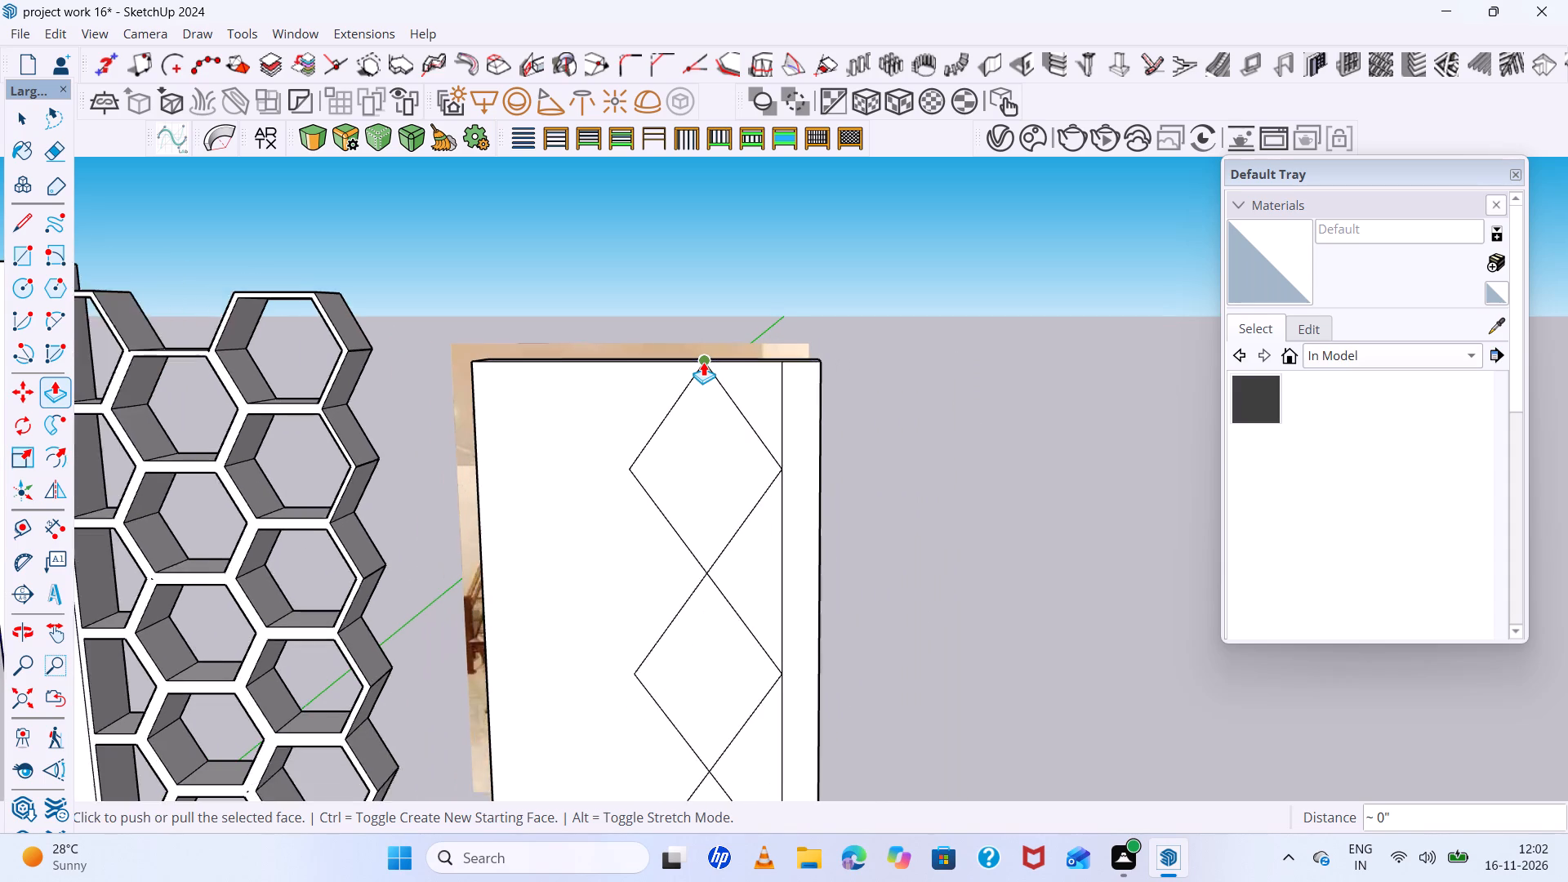
scroll(703, 362, down, 4)
scroll(717, 459, down, 4)
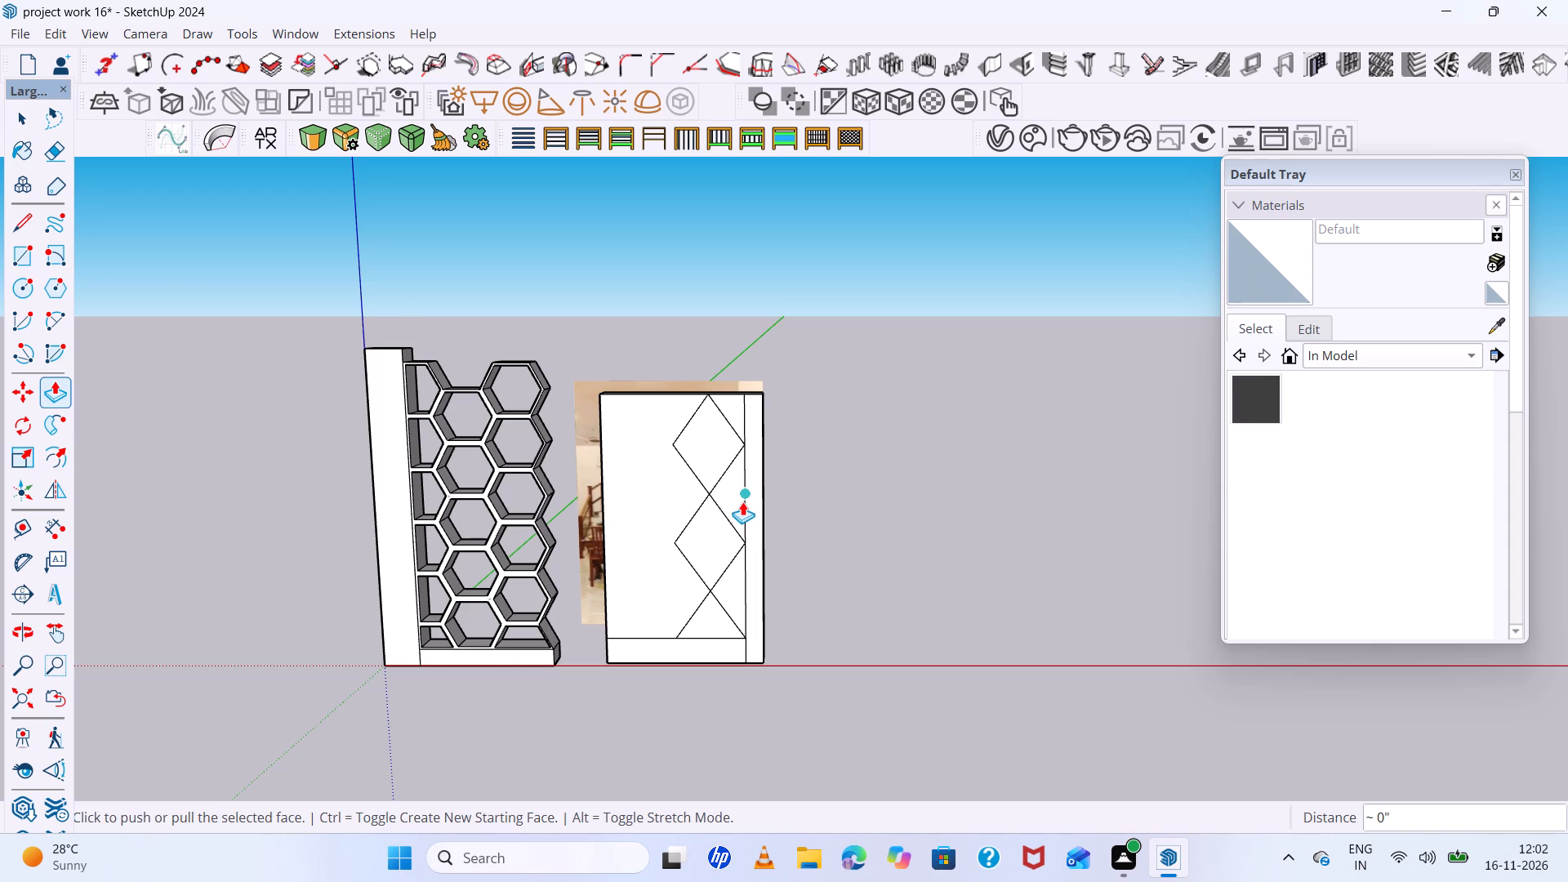
key(space)
Examine how the top and middle diamonds' outline segments meet at their shared corner.
scroll(701, 444, up, 10)
click(679, 498)
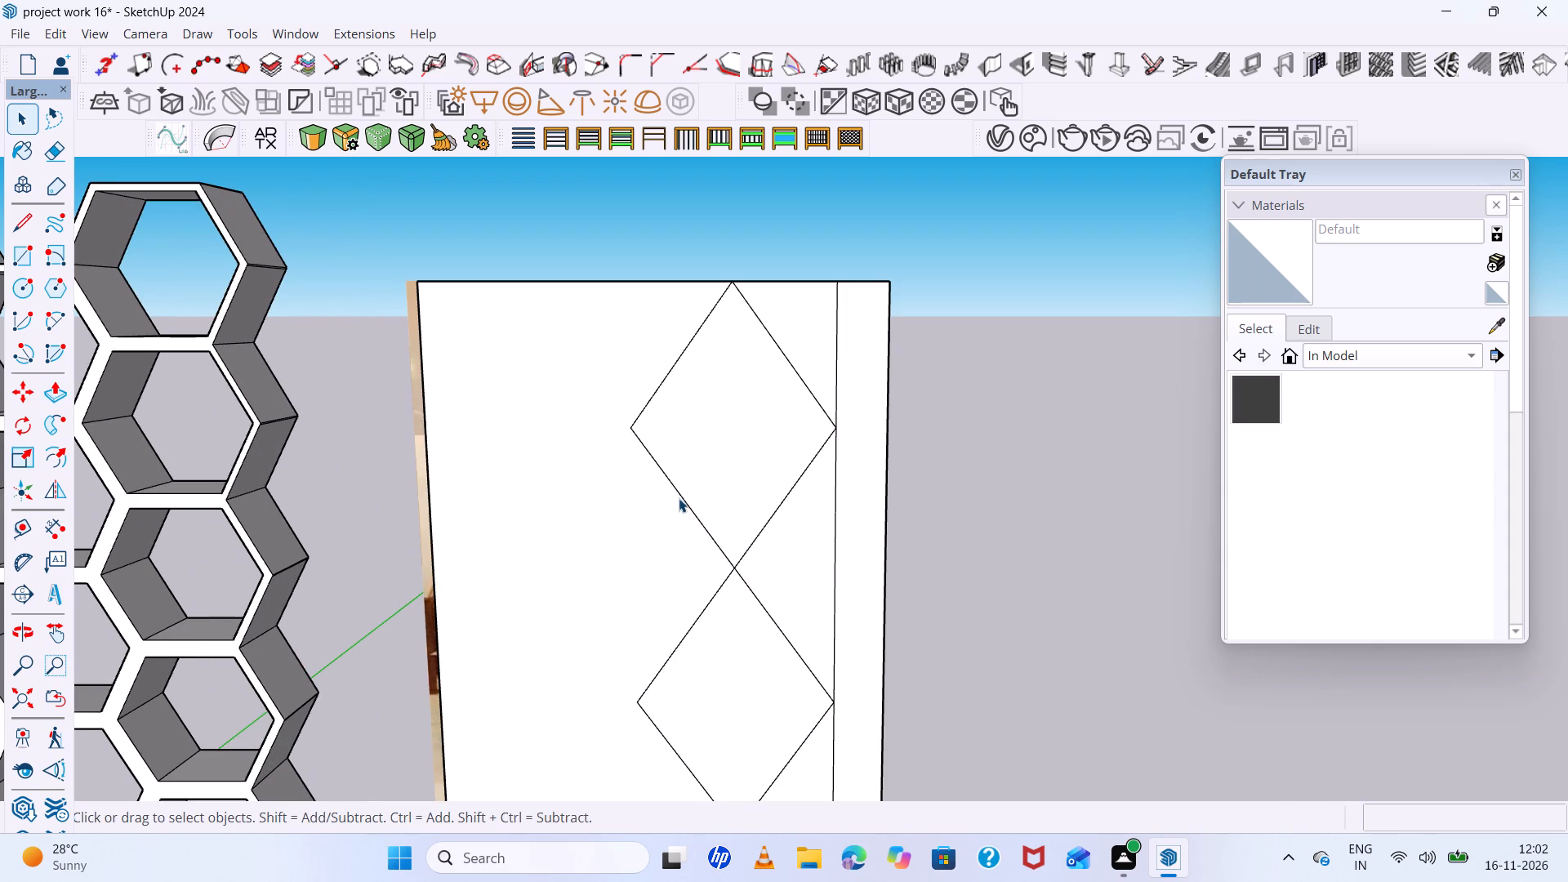
click(716, 586)
click(717, 588)
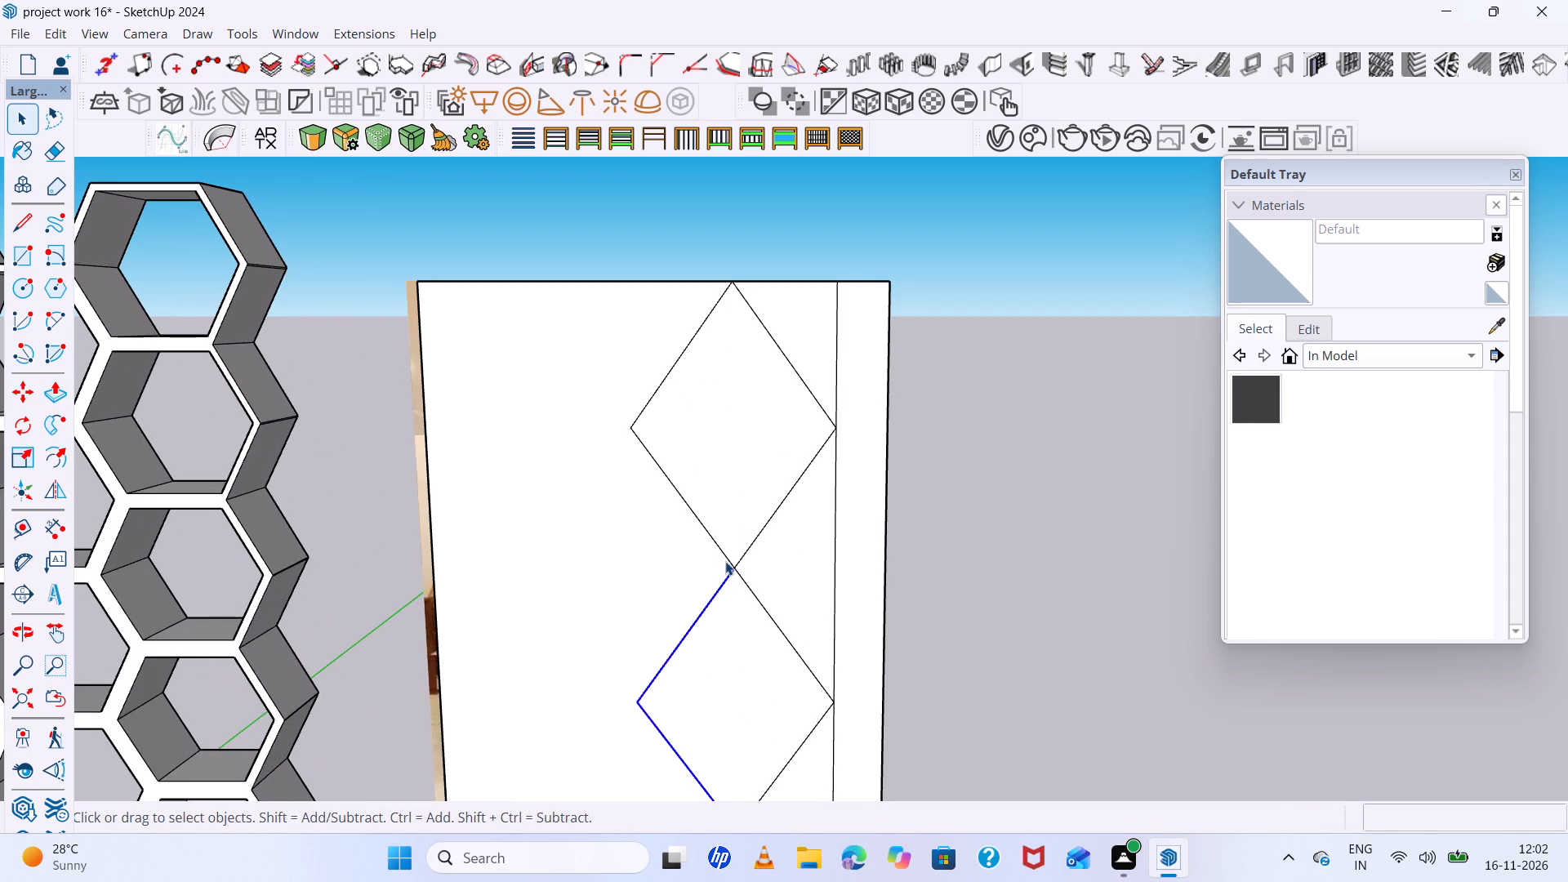
click(725, 556)
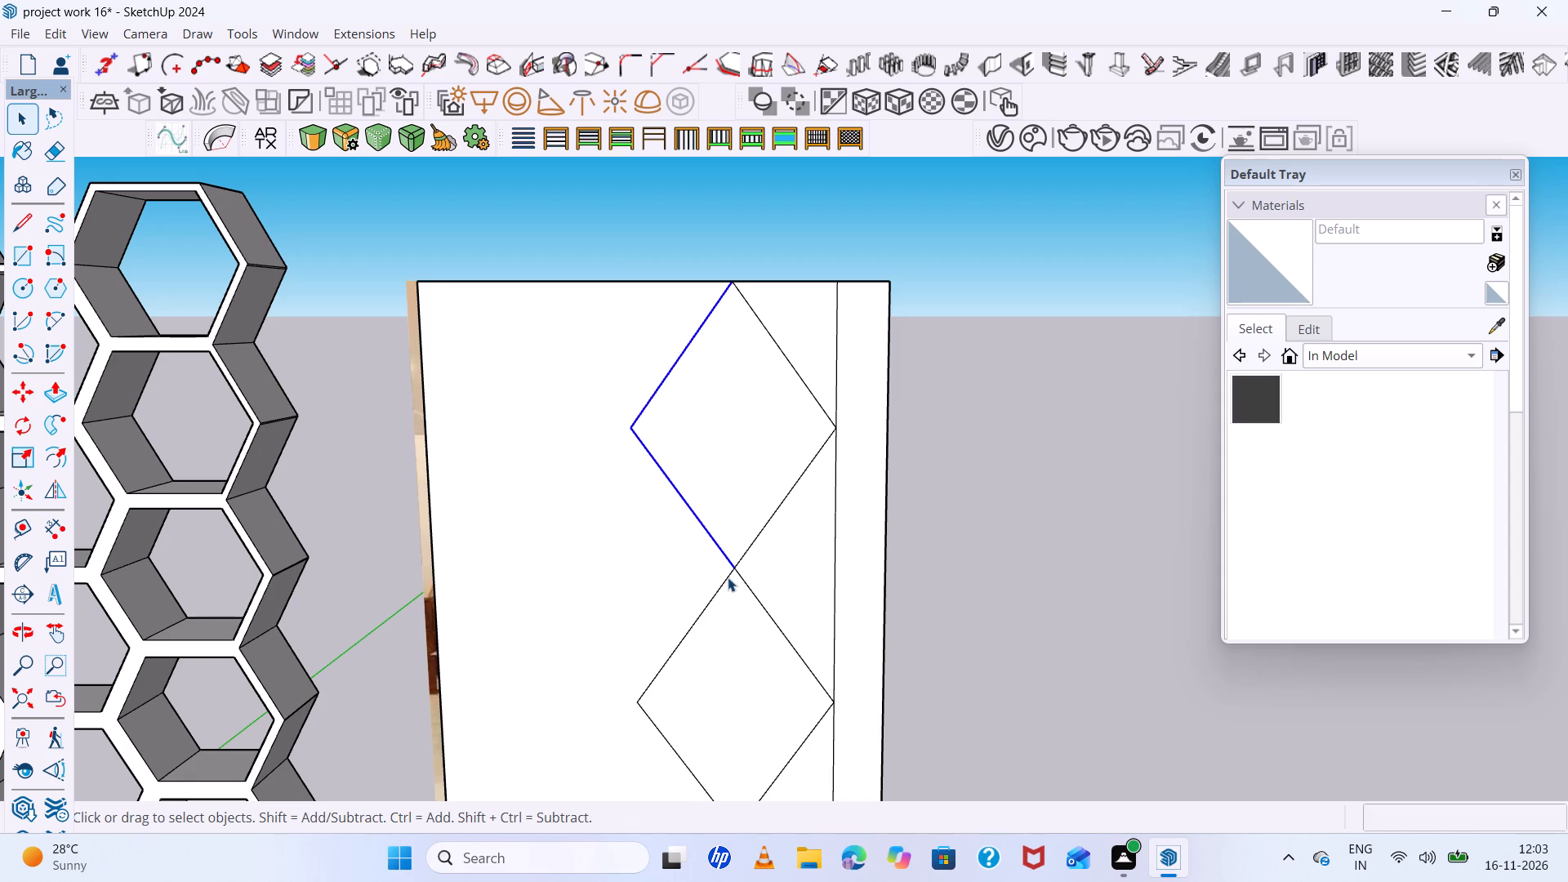
click(728, 577)
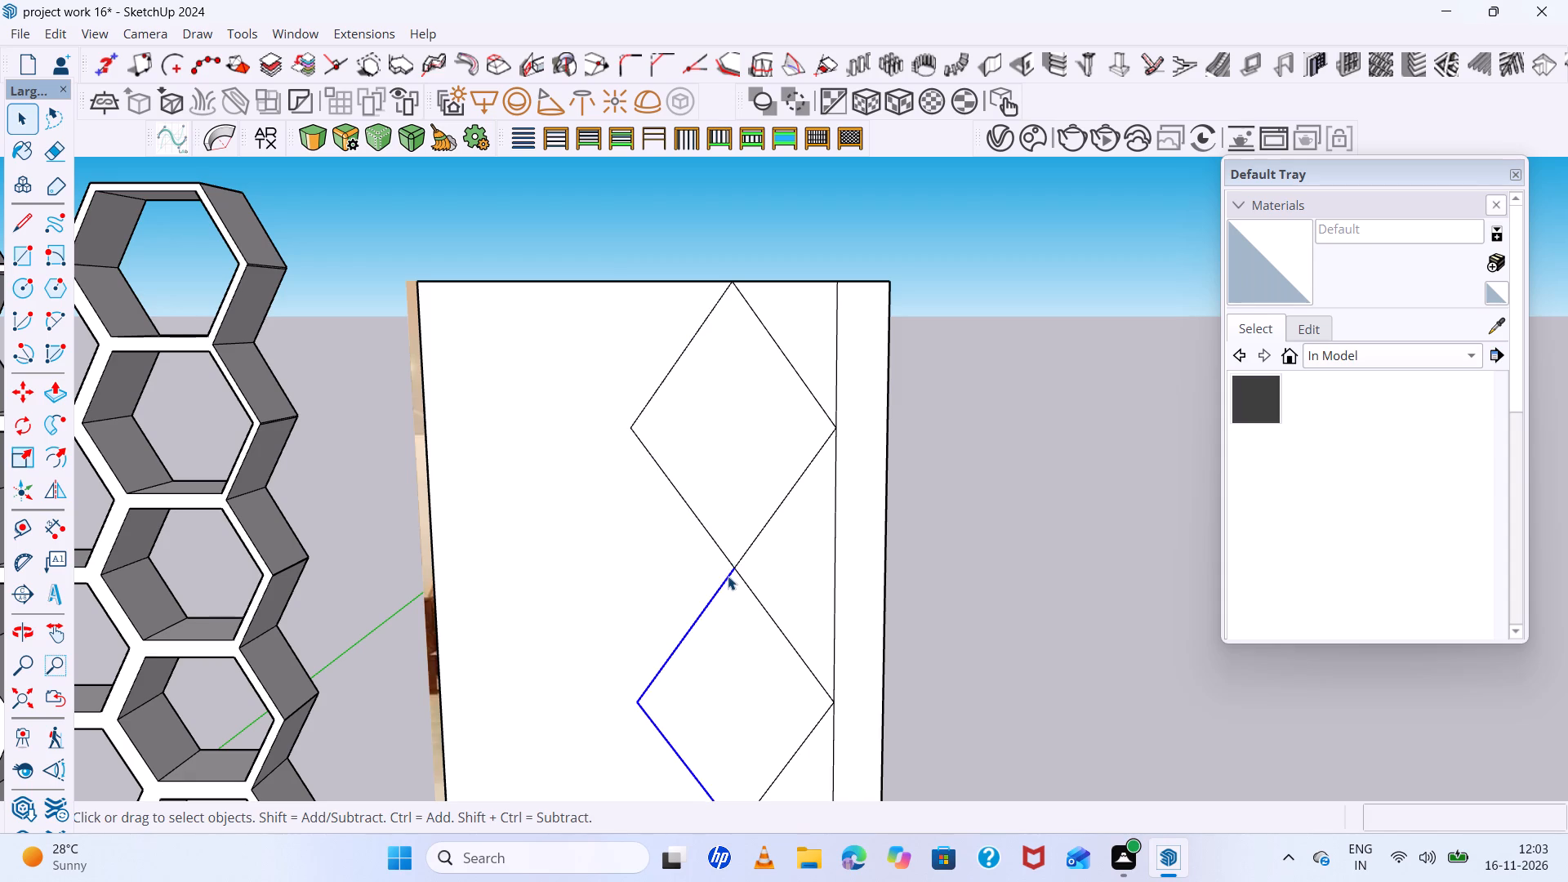
scroll(729, 563, up, 20)
scroll(729, 563, up, 1)
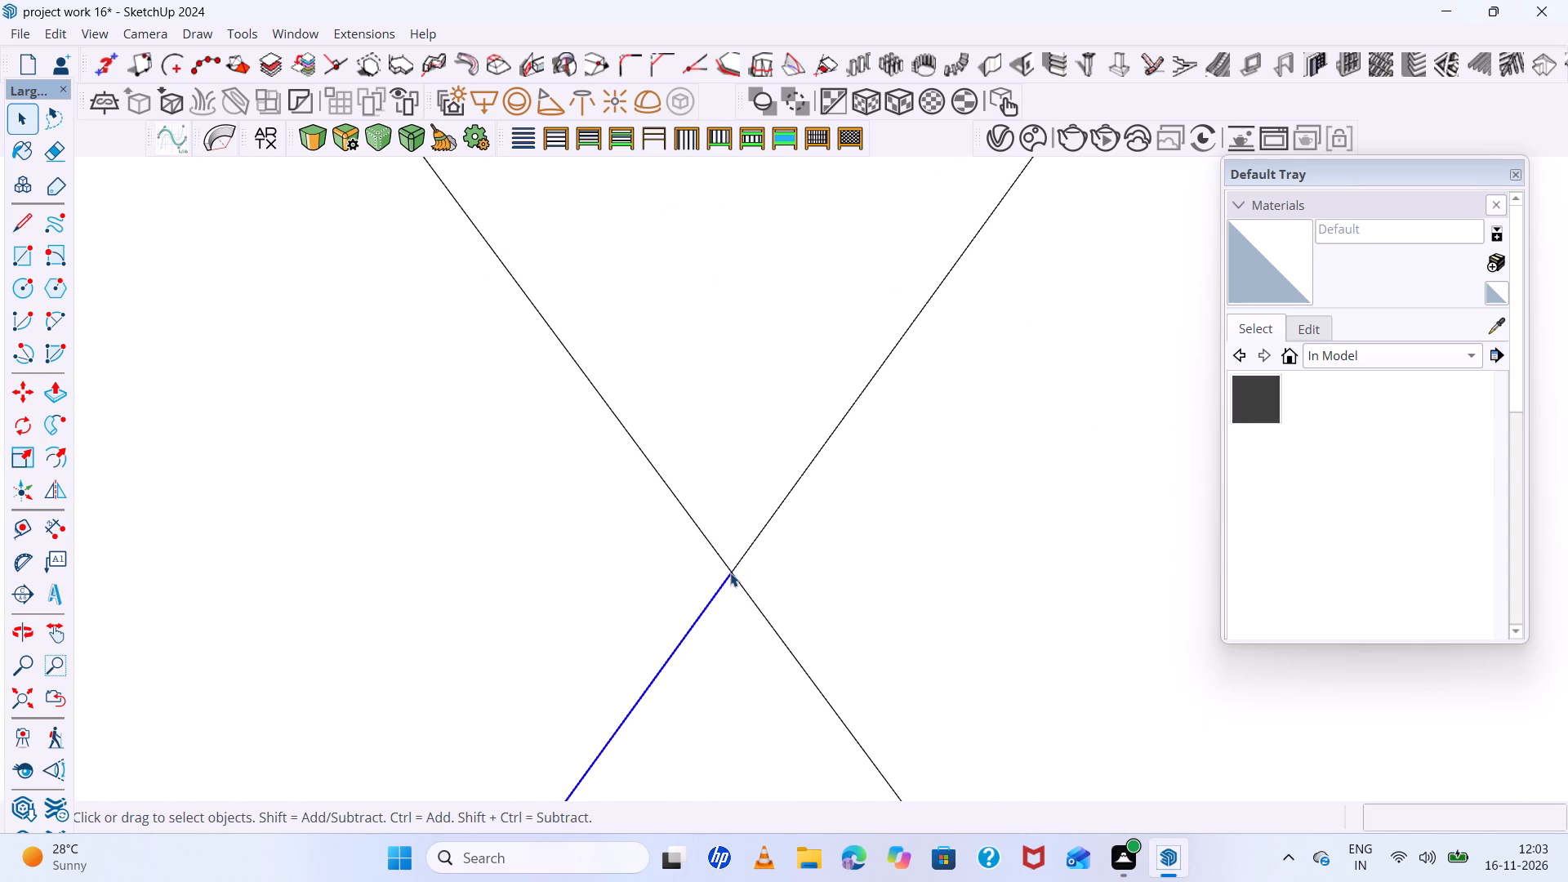
click(730, 572)
click(729, 566)
scroll(729, 566, down, 6)
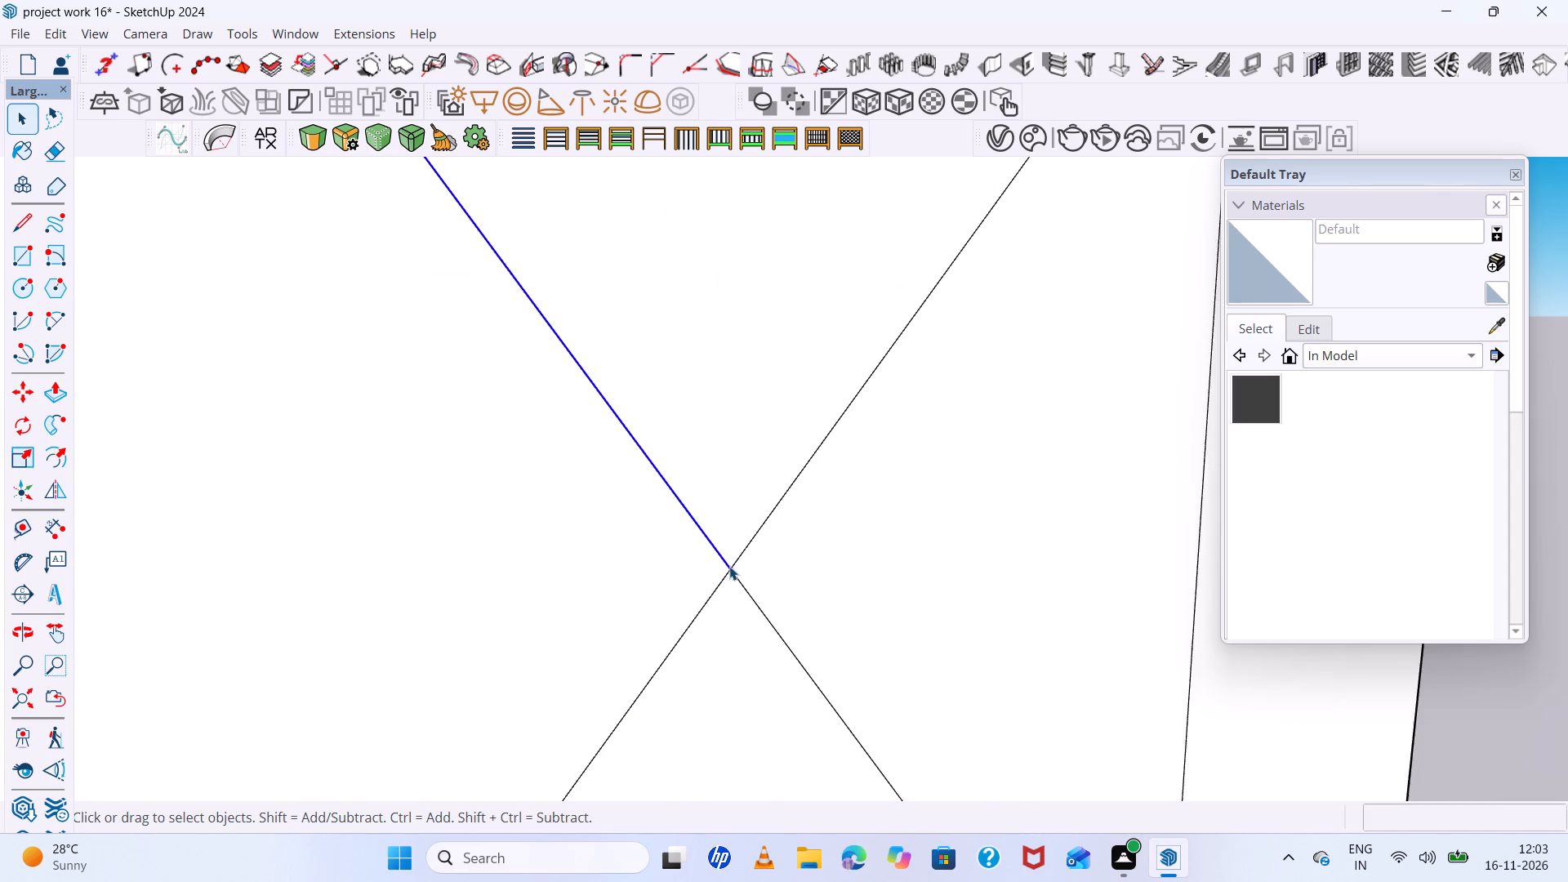
Examine how the top diamond's outer edges, facing the honeycomb unit, select and how the diamond column sits on the panel.
scroll(729, 566, down, 19)
shift+scroll(684, 399, up, 2)
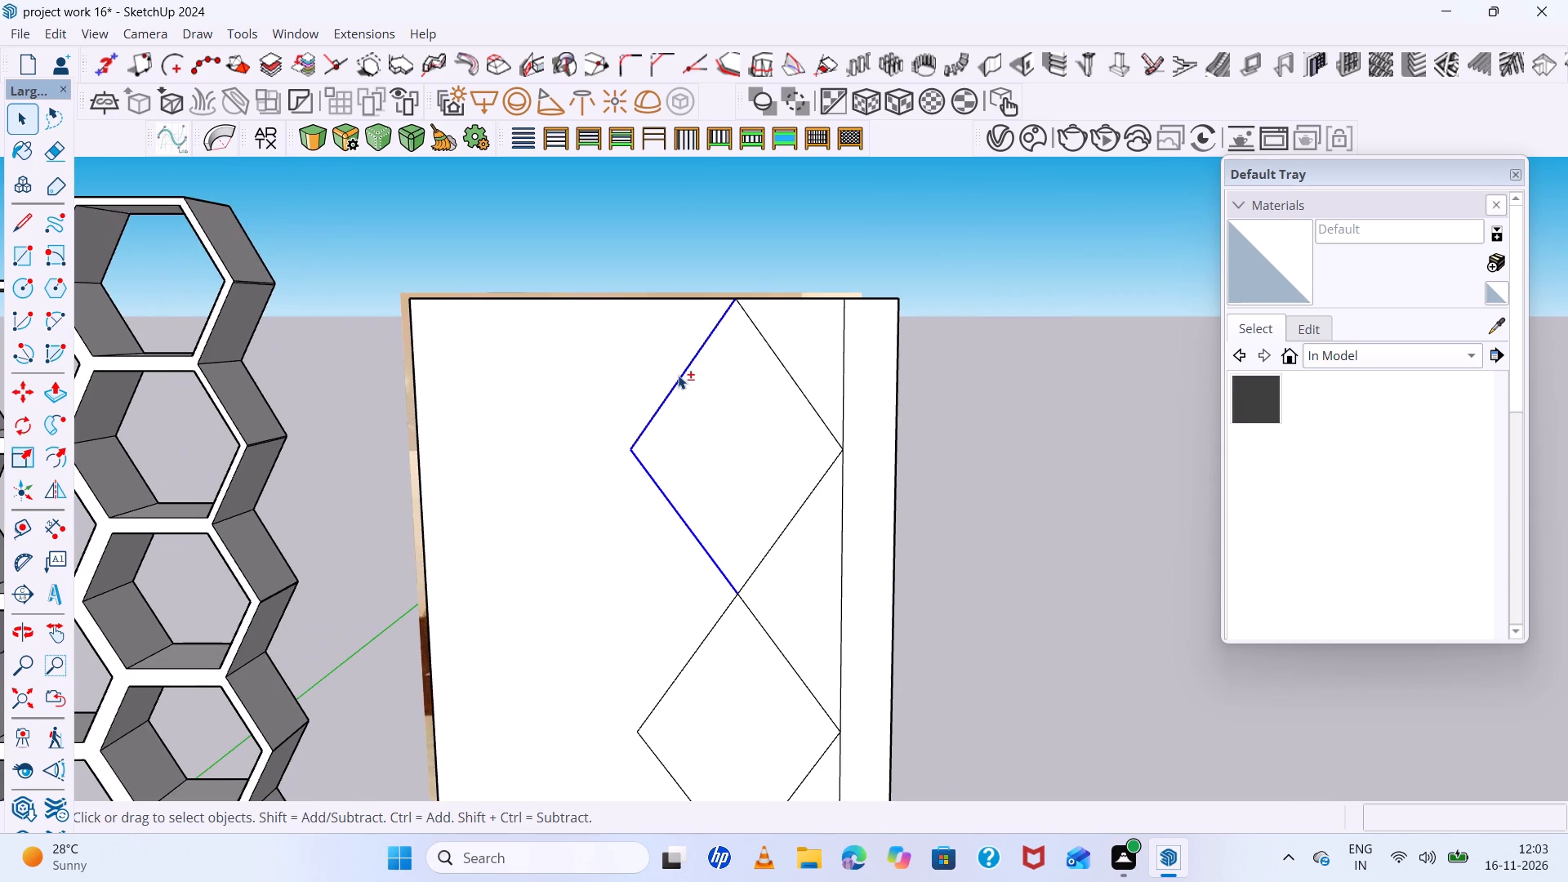
shift+click(682, 377)
shift+click(657, 479)
scroll(932, 359, down, 2)
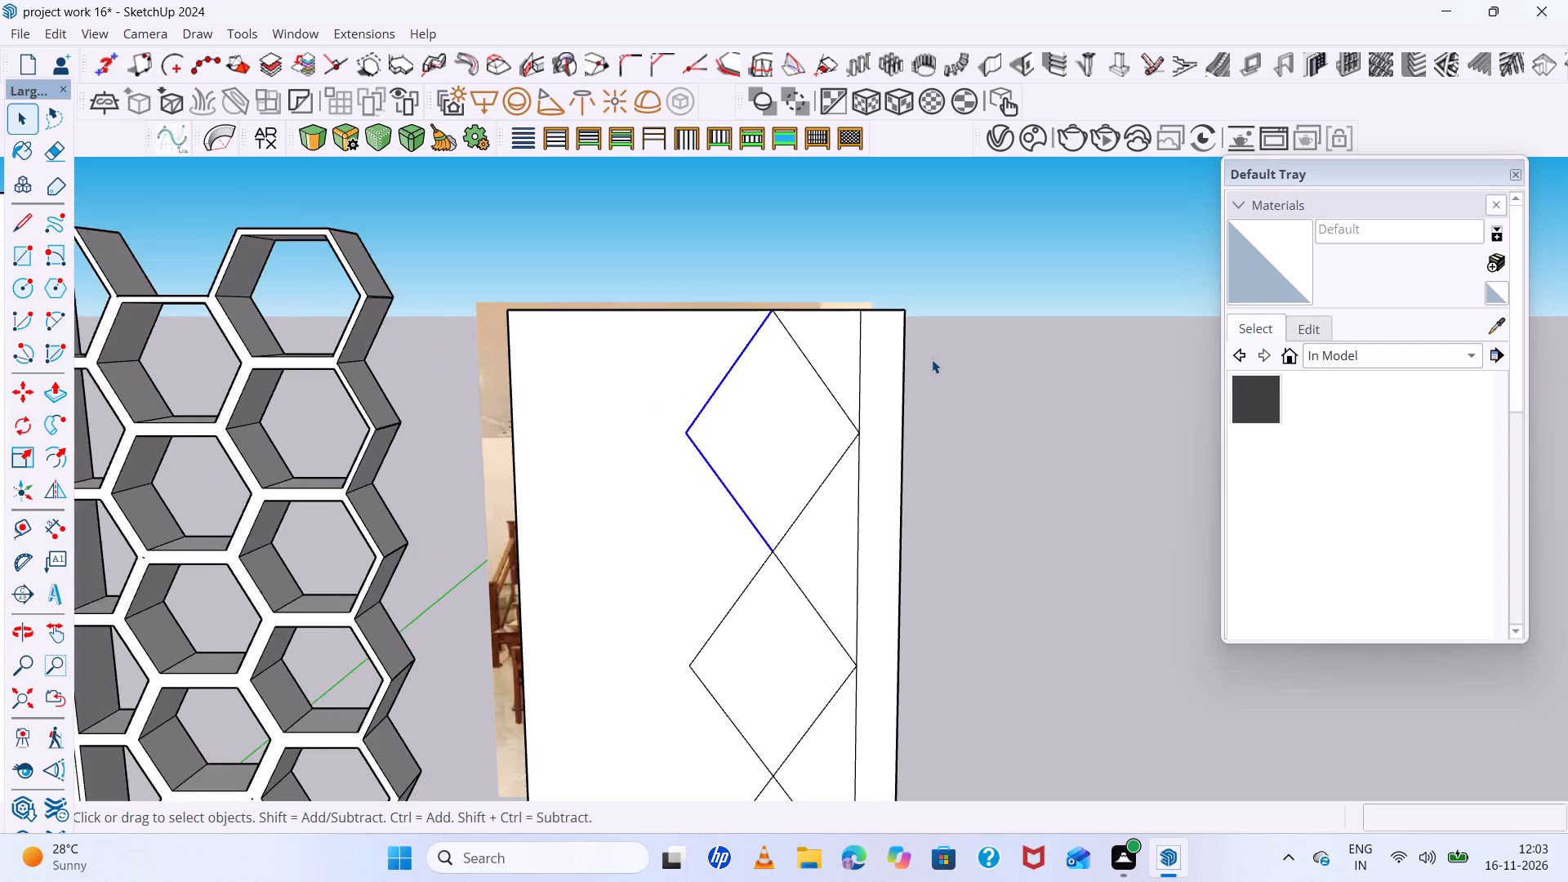
scroll(932, 359, down, 3)
scroll(932, 360, up, 5)
scroll(932, 360, down, 5)
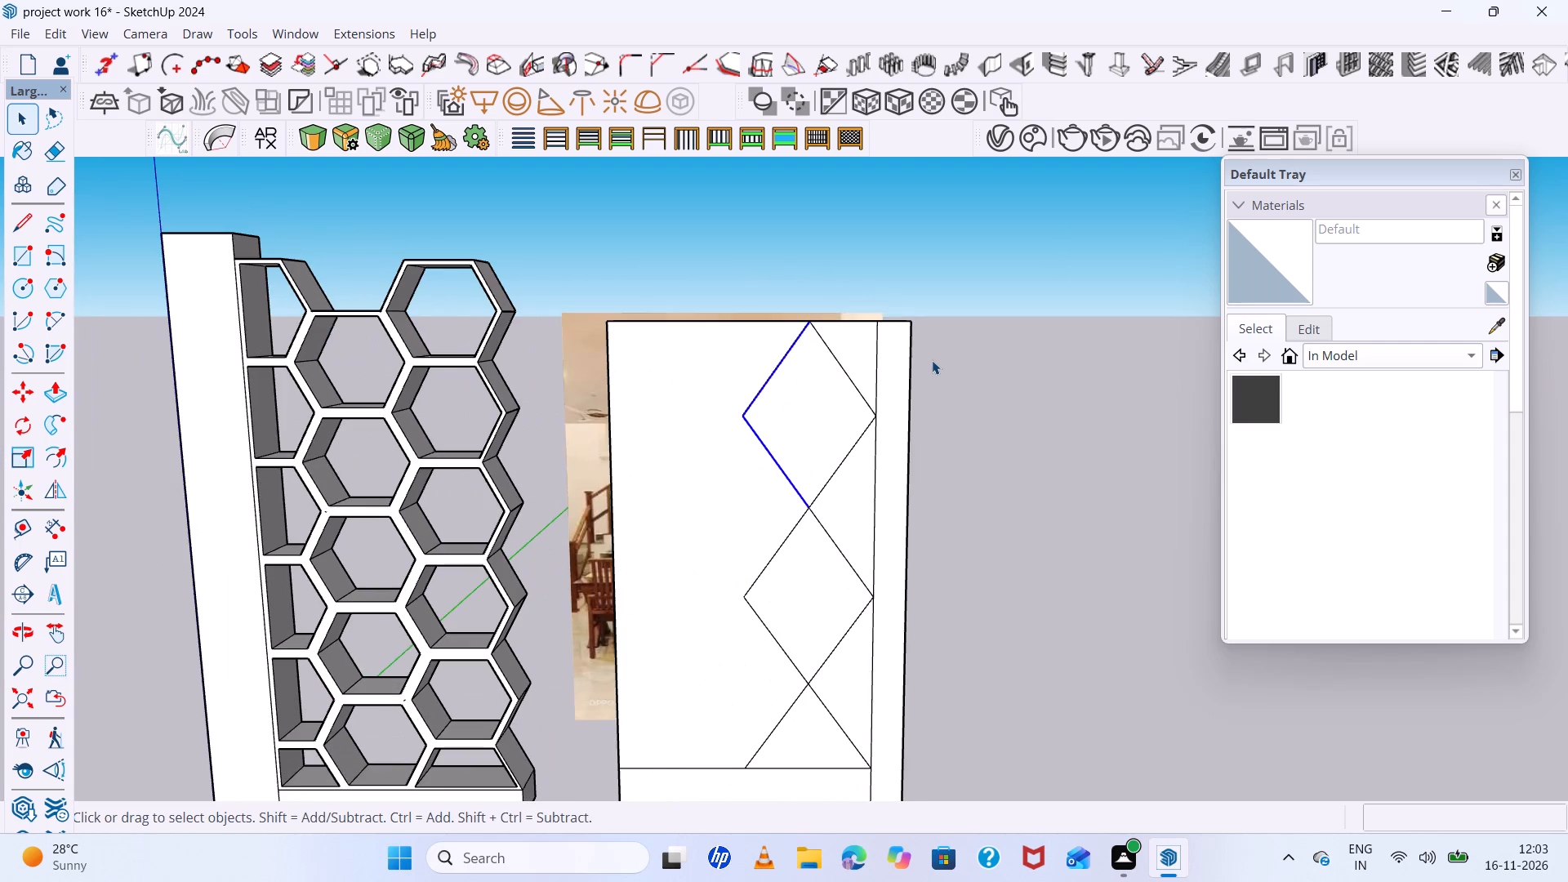
middle_drag(932, 360, 841, 320)
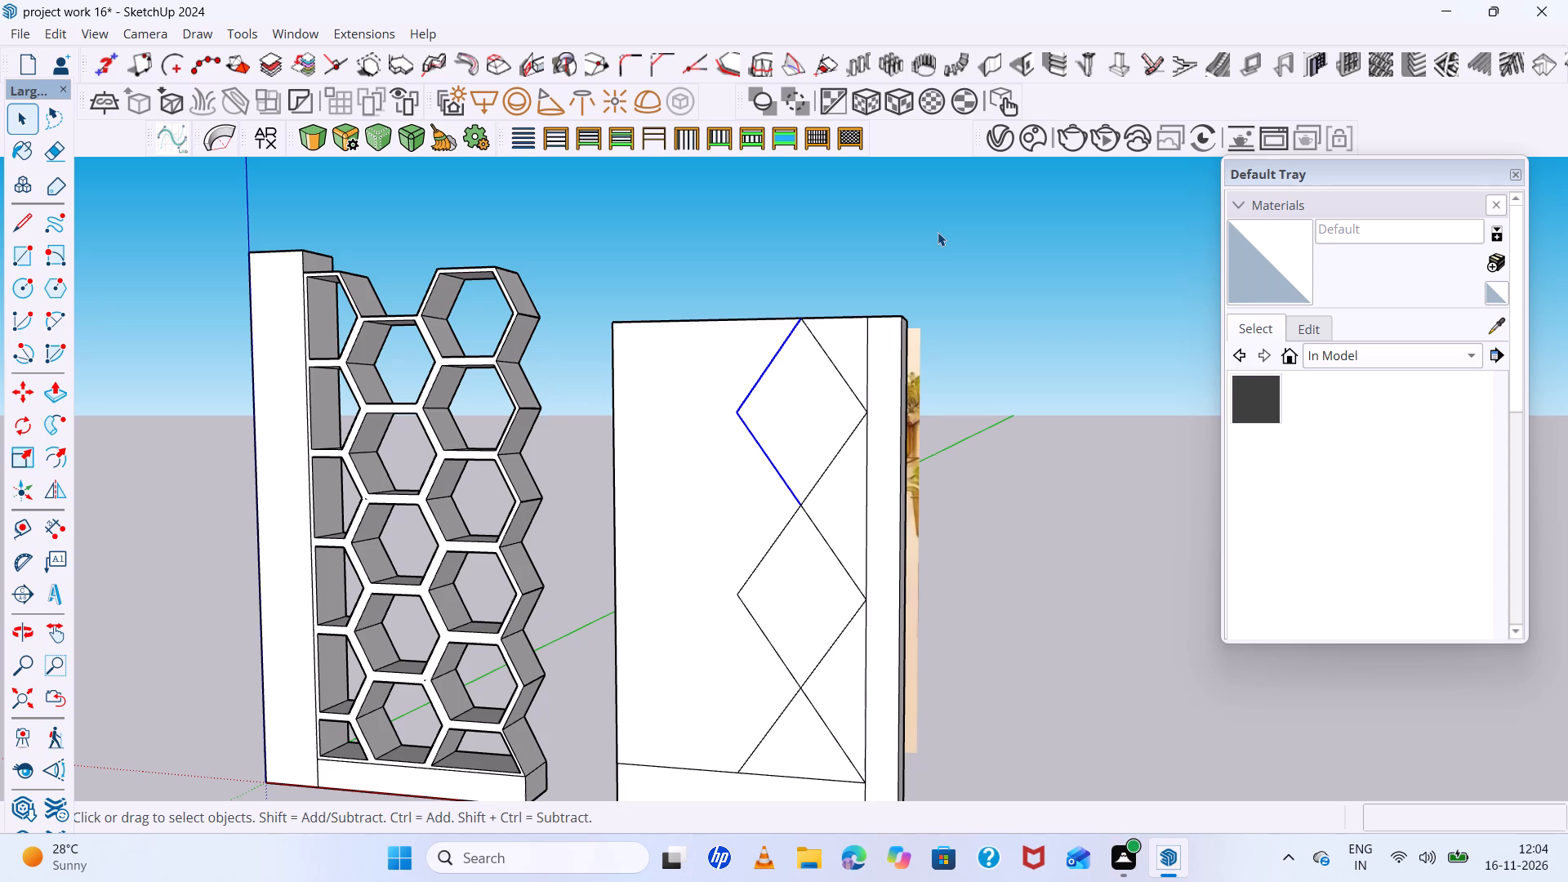
scroll(900, 255, down, 4)
scroll(830, 347, up, 5)
scroll(787, 421, up, 5)
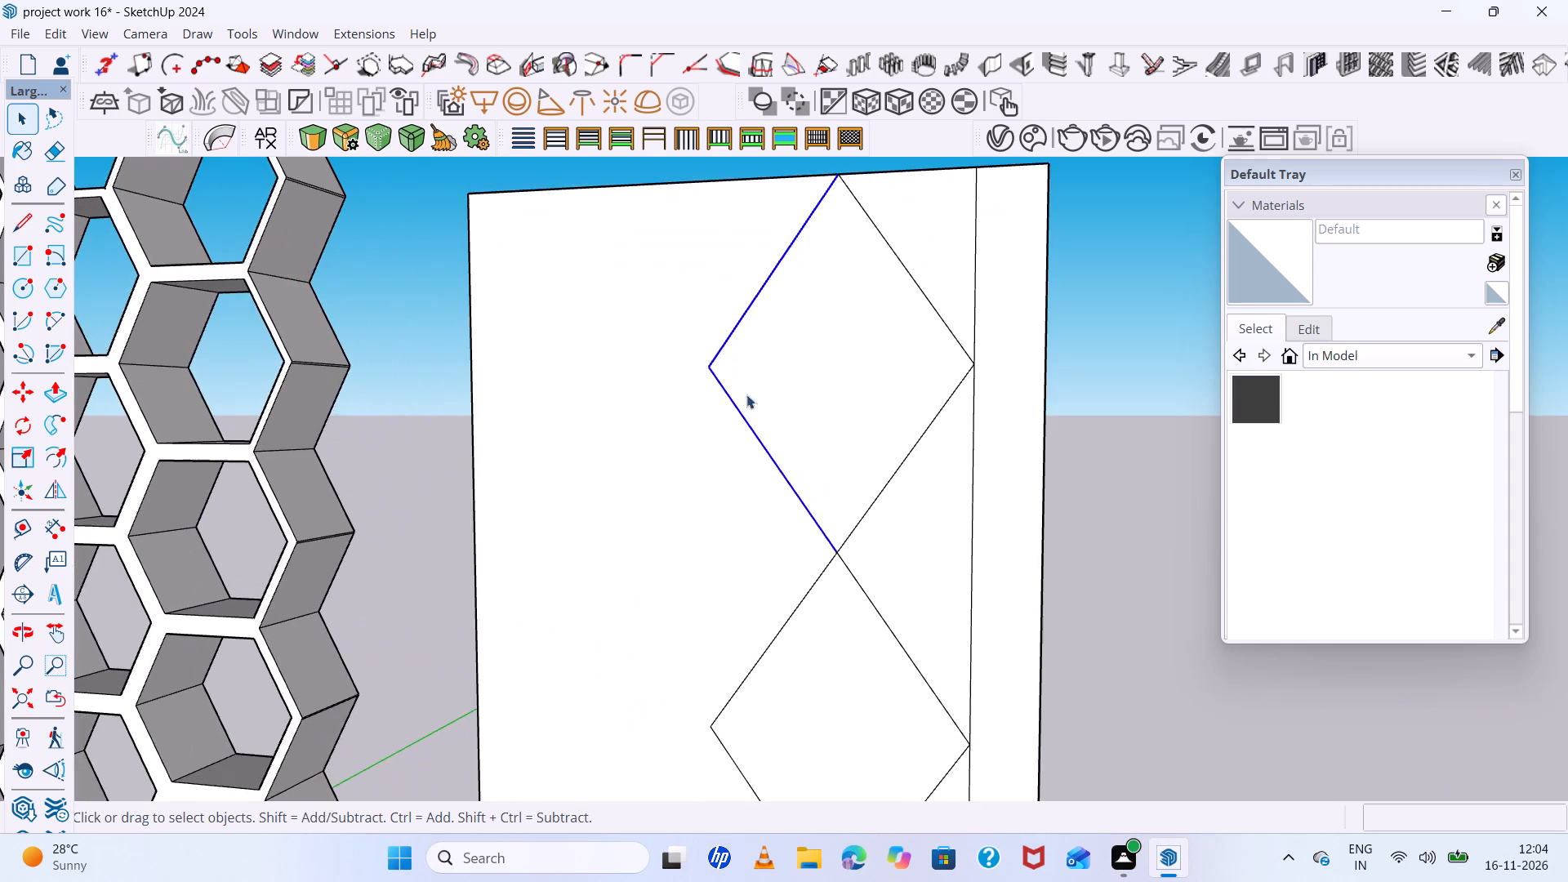
Draw a short horizontal line inward from the top diamond's honeycomb-side corner to split its upper and lower edges into separate segments.
scroll(708, 367, up, 4)
key(l)
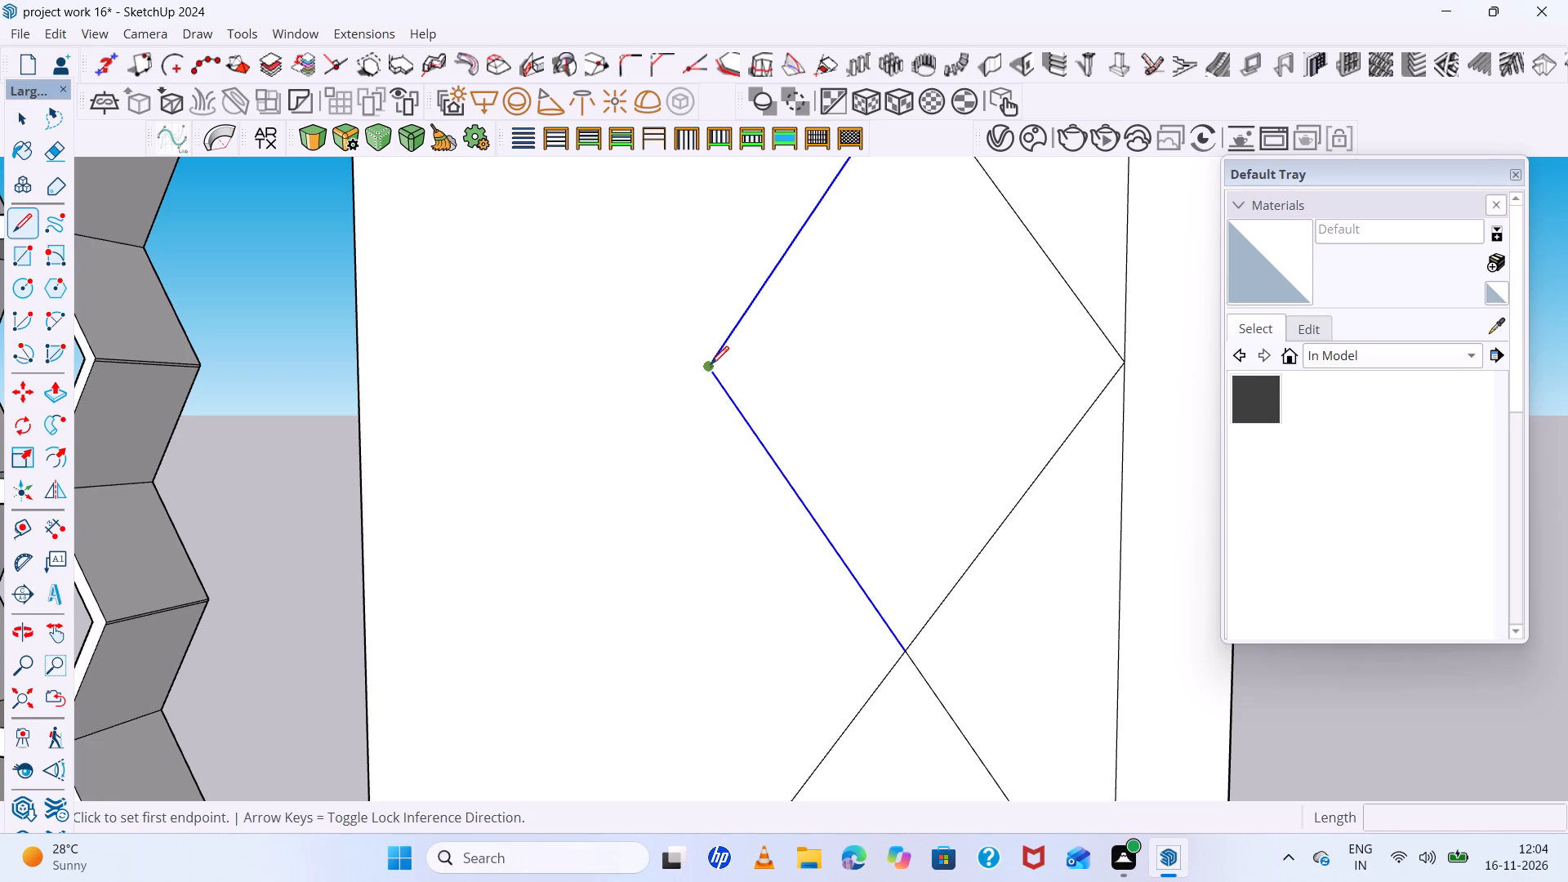
click(710, 367)
click(757, 372)
key(space)
scroll(708, 372, up, 11)
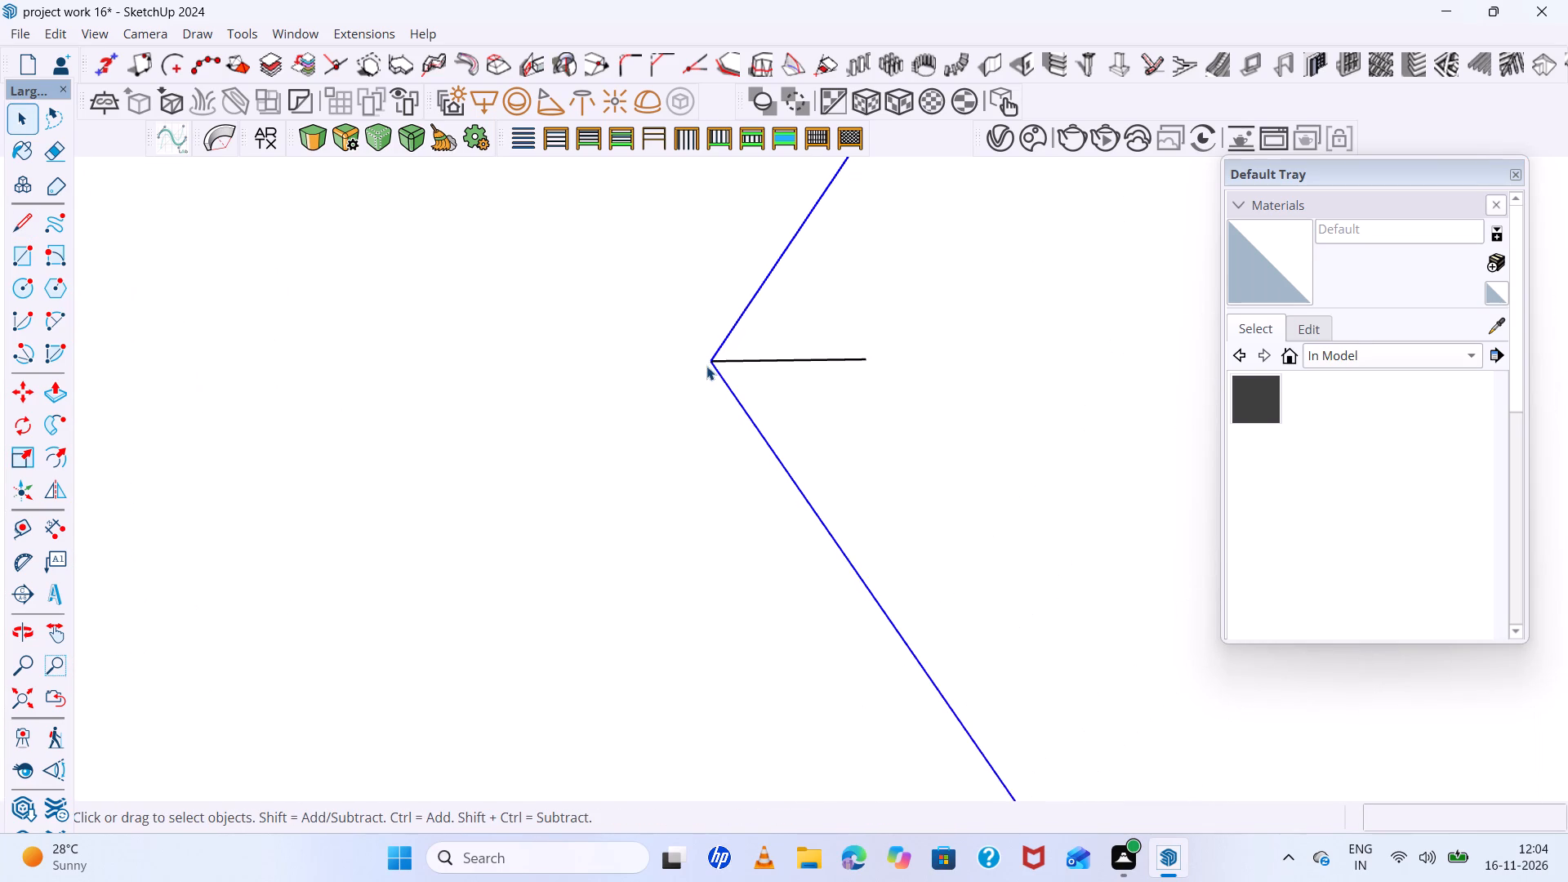
click(706, 364)
click(724, 368)
click(720, 376)
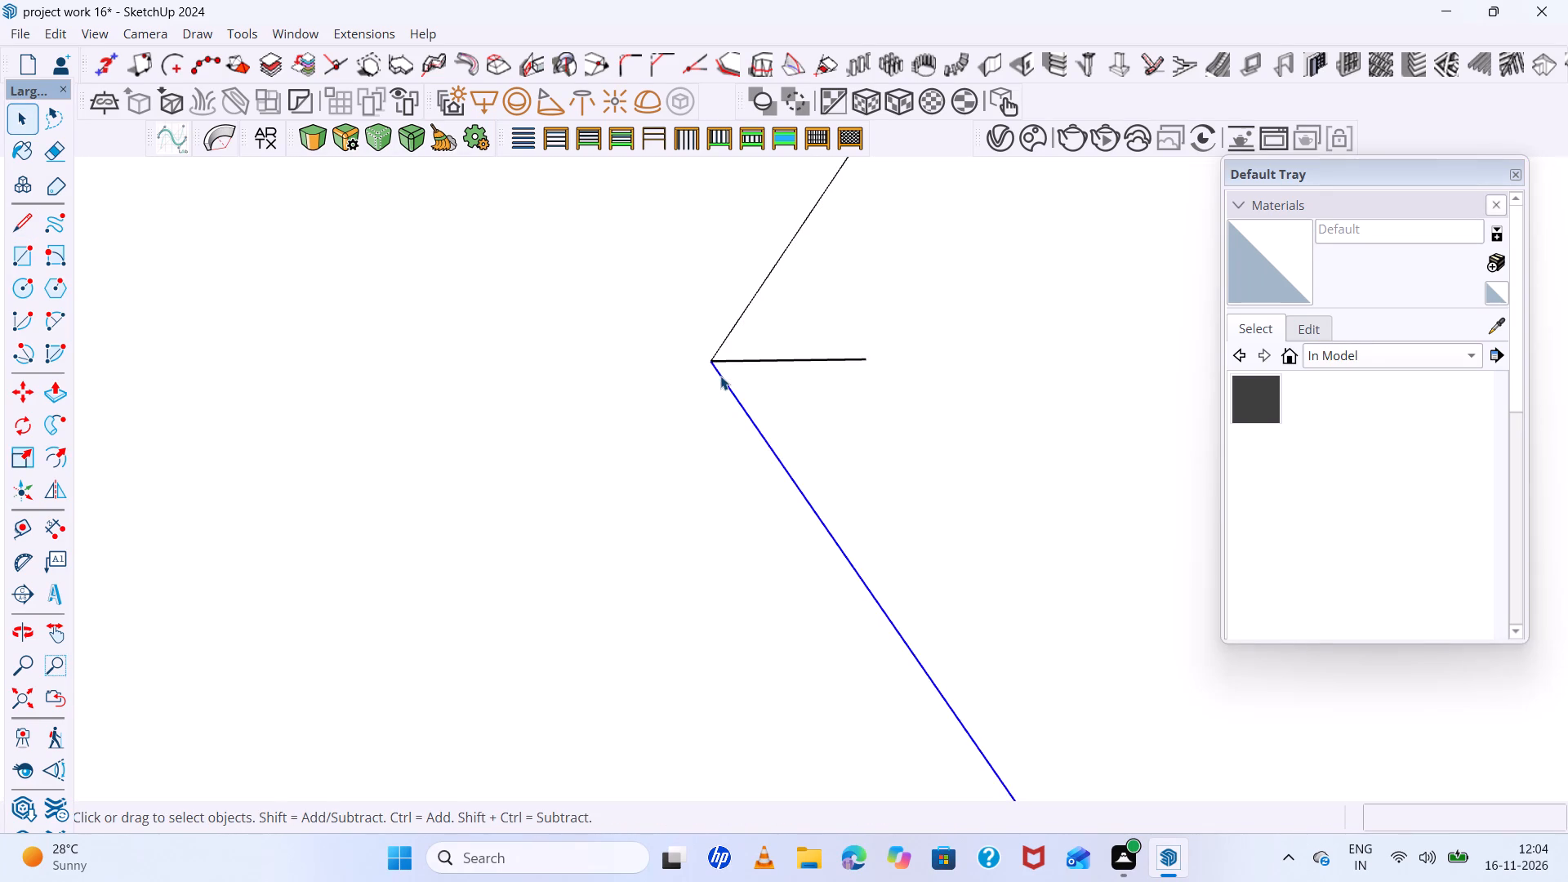
Draw a matching short horizontal line inward from the middle diamond's honeycomb-side corner to split the edges meeting there.
scroll(690, 359, down, 14)
scroll(824, 604, up, 5)
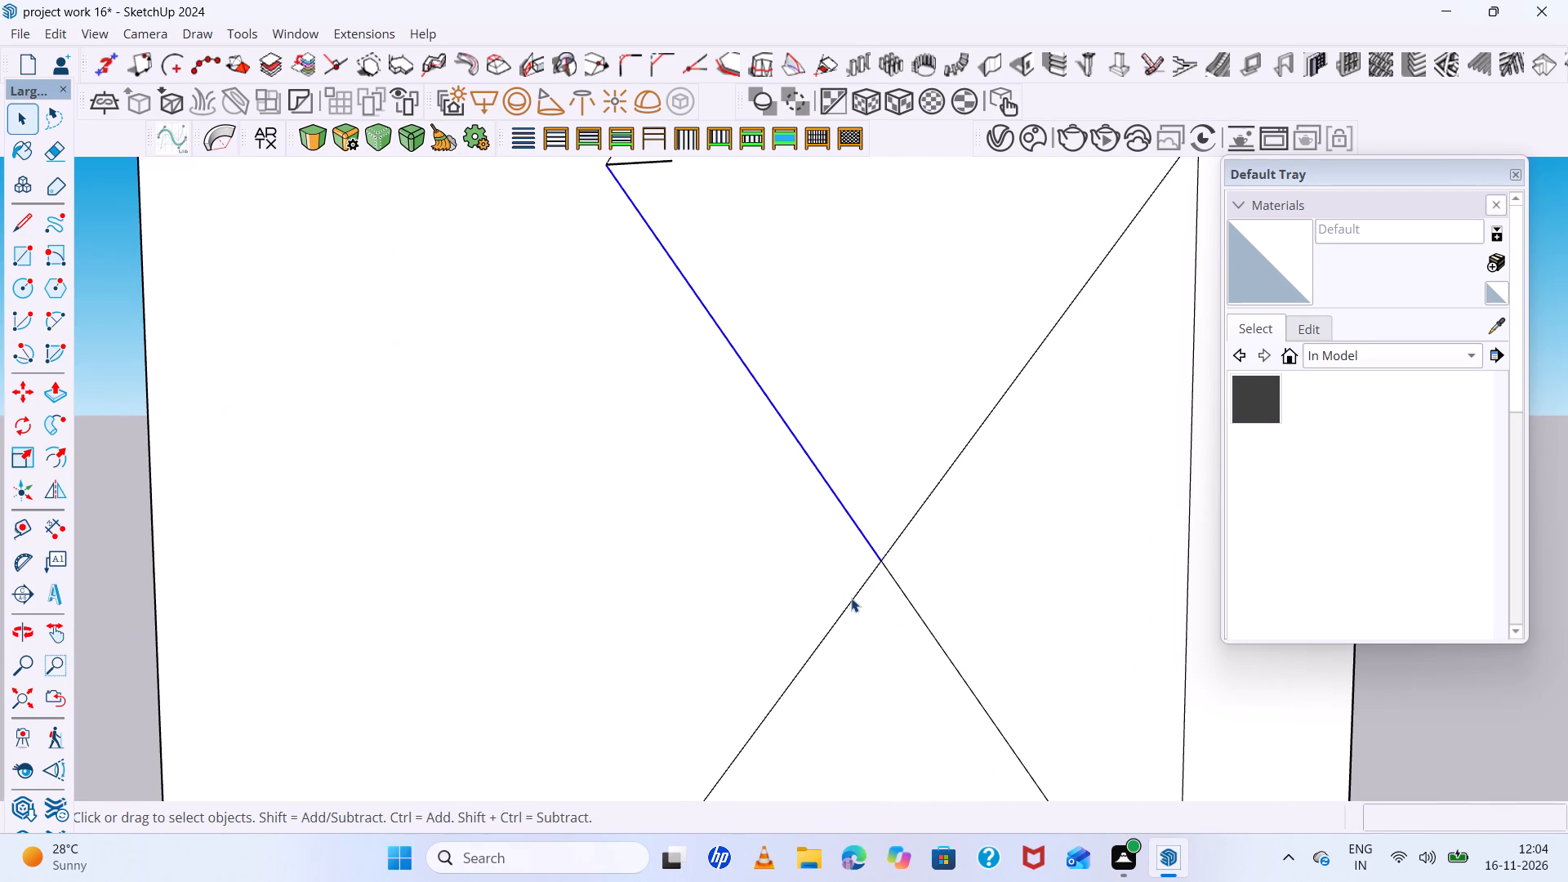
shift+click(851, 598)
shift+scroll(853, 563, down, 8)
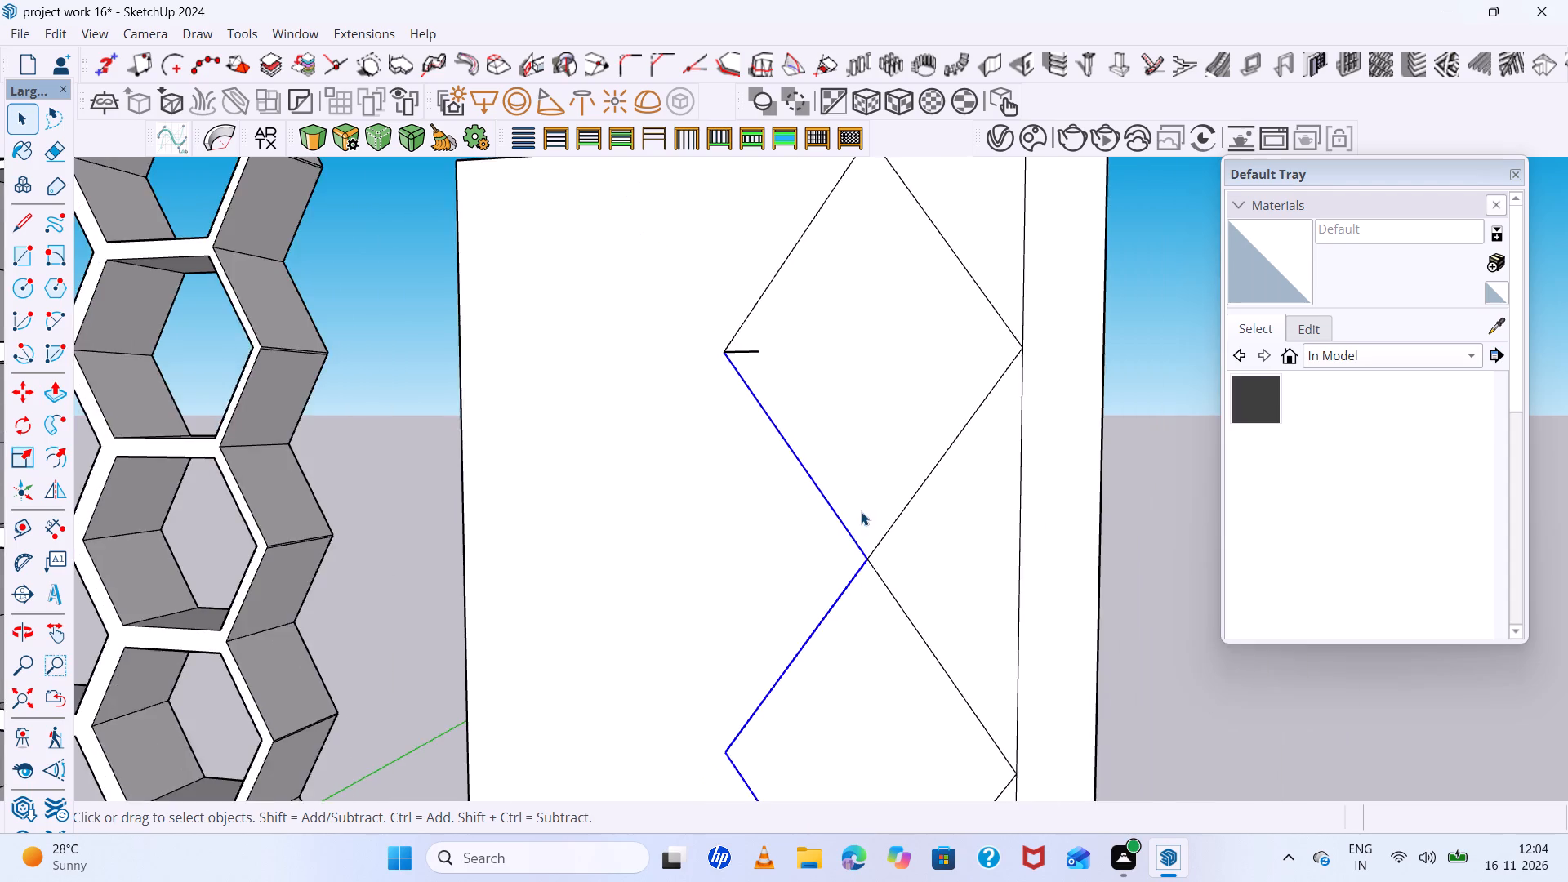
shift+scroll(861, 511, down, 6)
scroll(804, 652, up, 7)
key(l)
scroll(782, 617, up, 6)
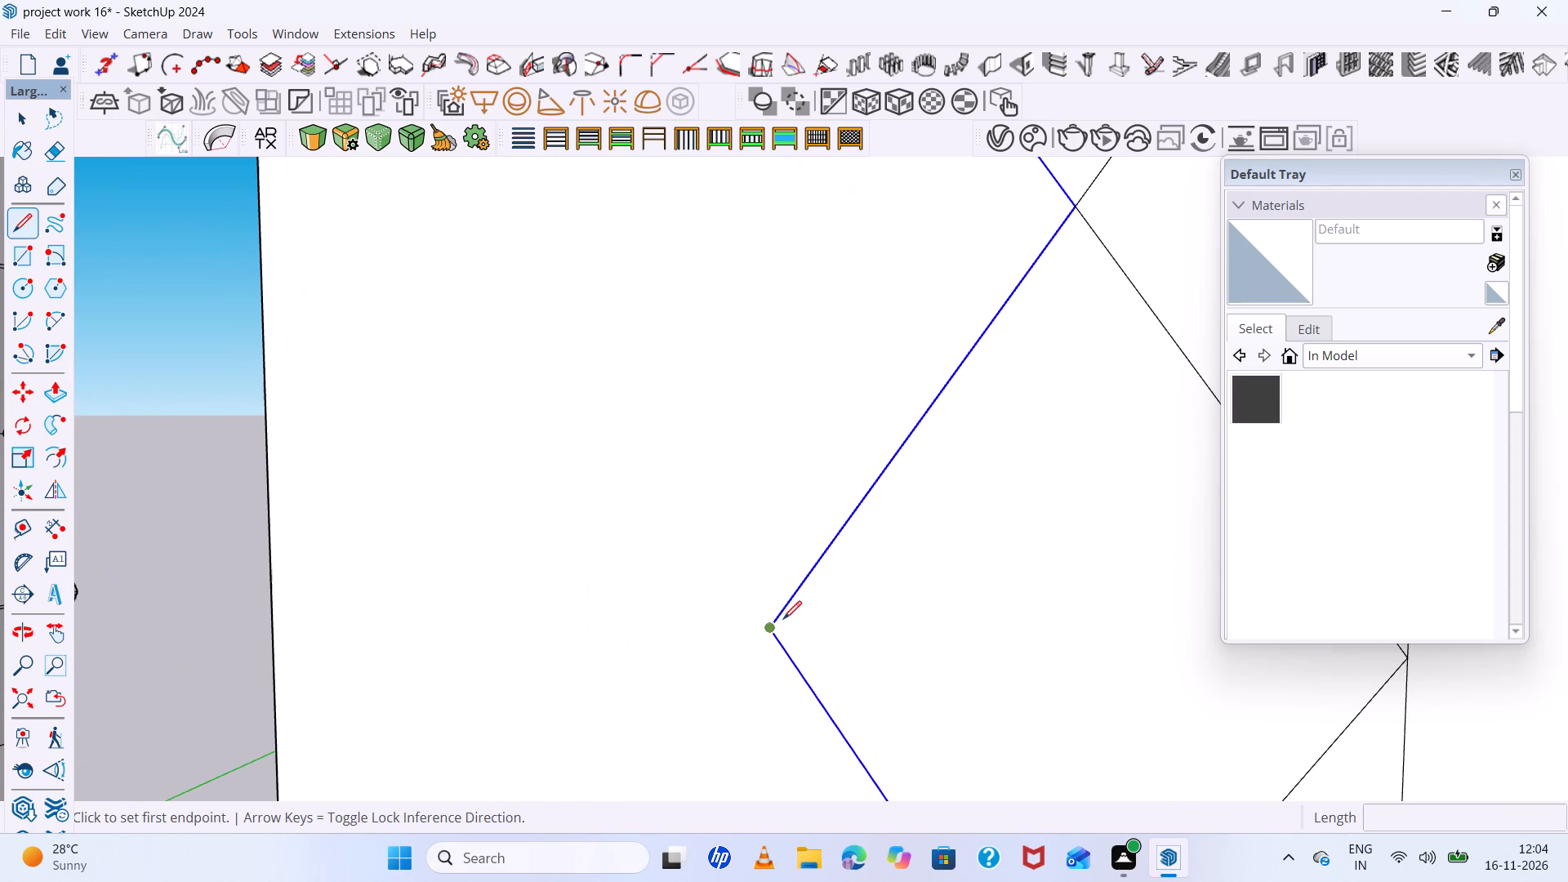
scroll(773, 634, up, 12)
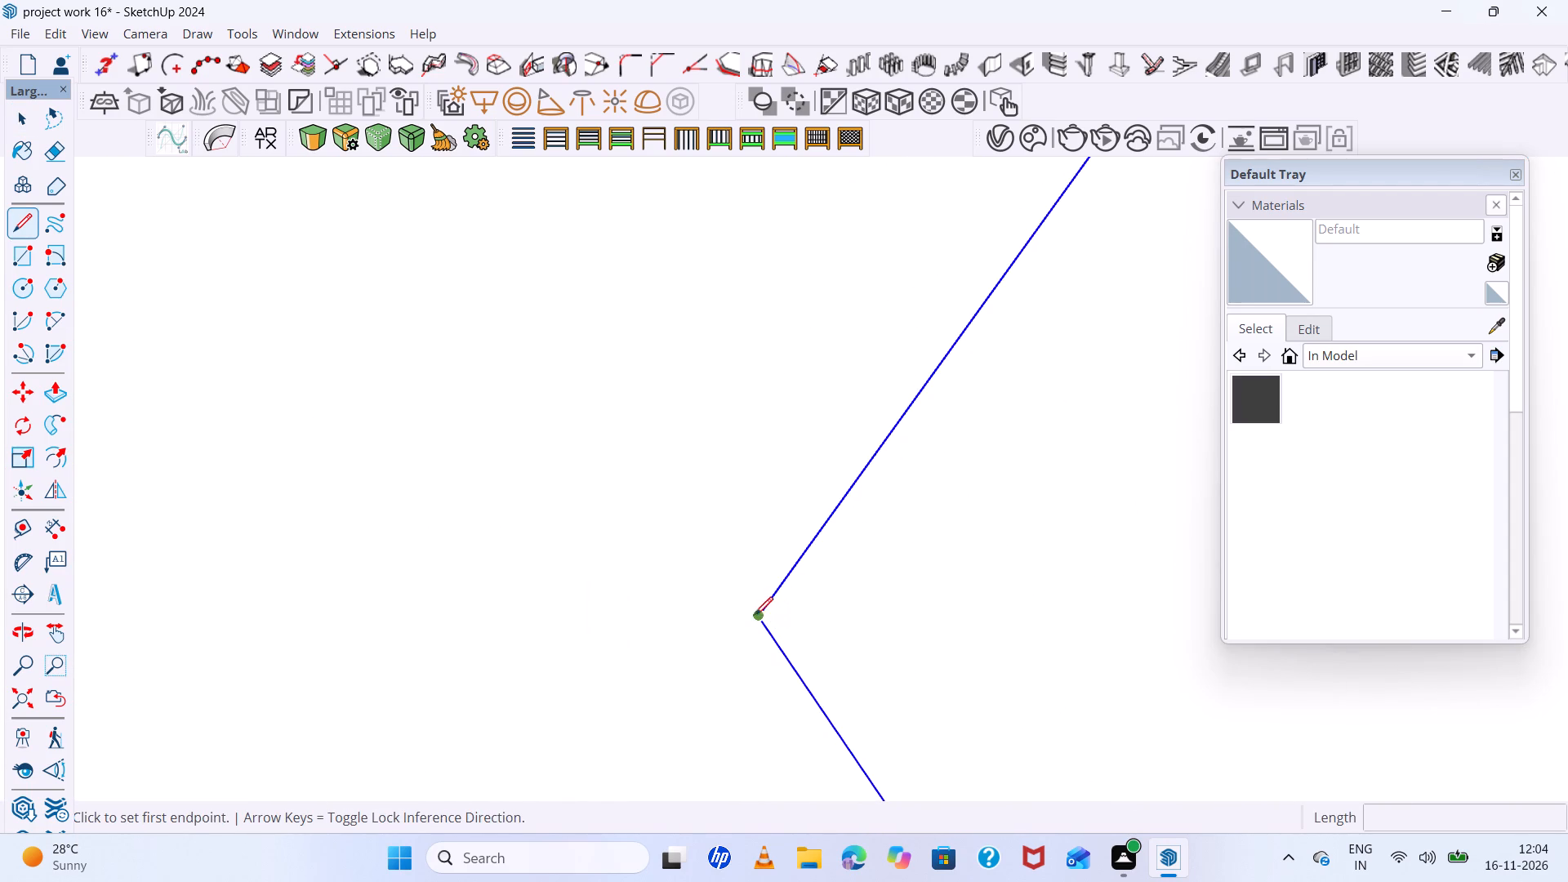
click(754, 615)
click(832, 626)
scroll(747, 595, down, 1)
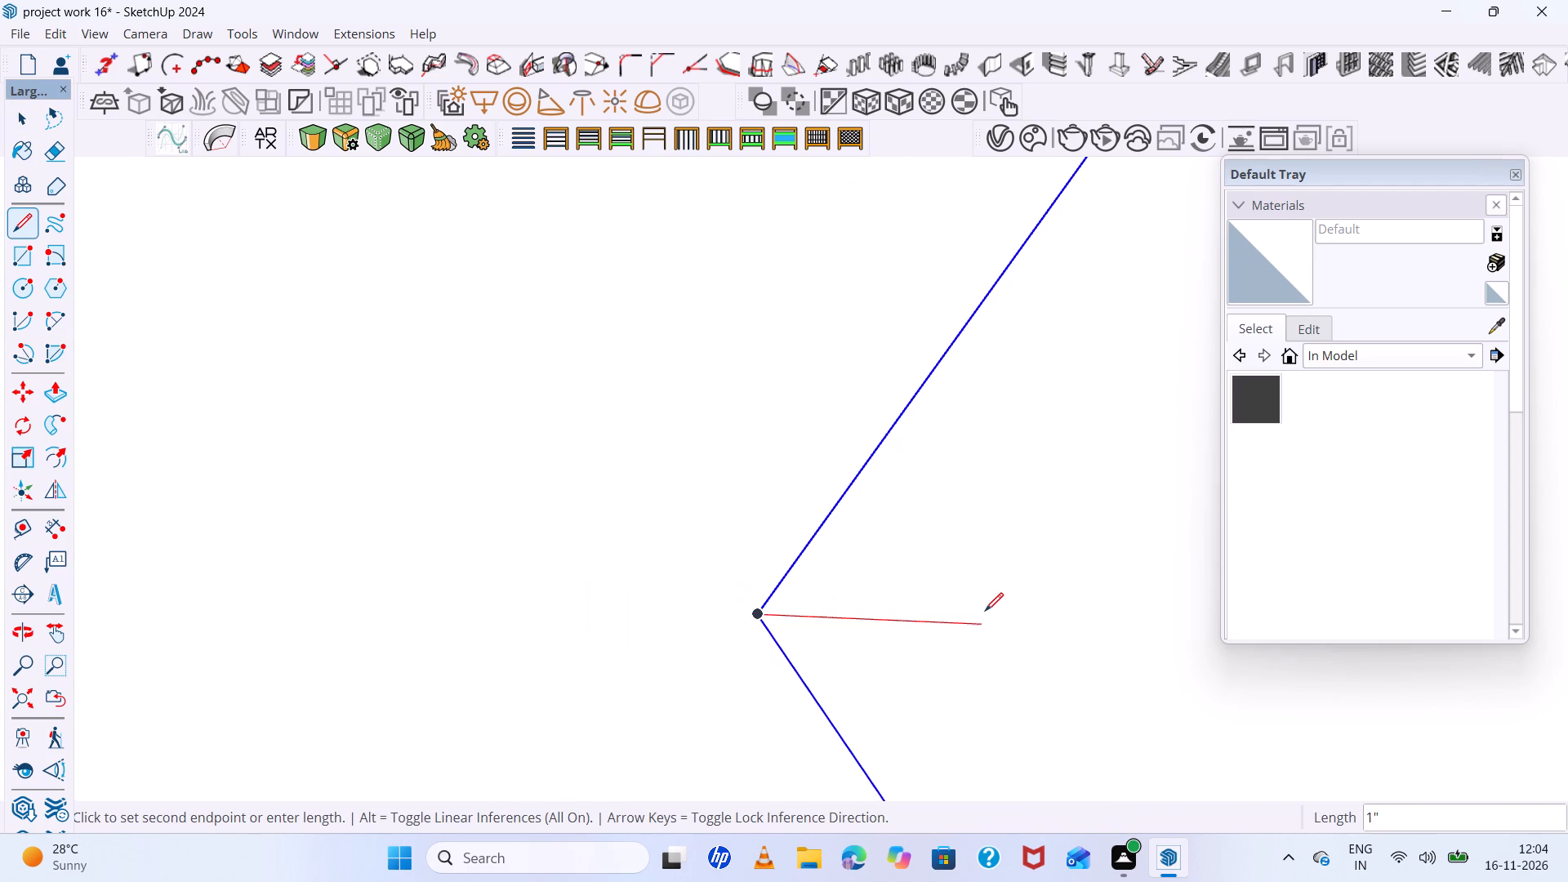
click(985, 609)
scroll(754, 580, down, 8)
key(space)
scroll(938, 573, down, 9)
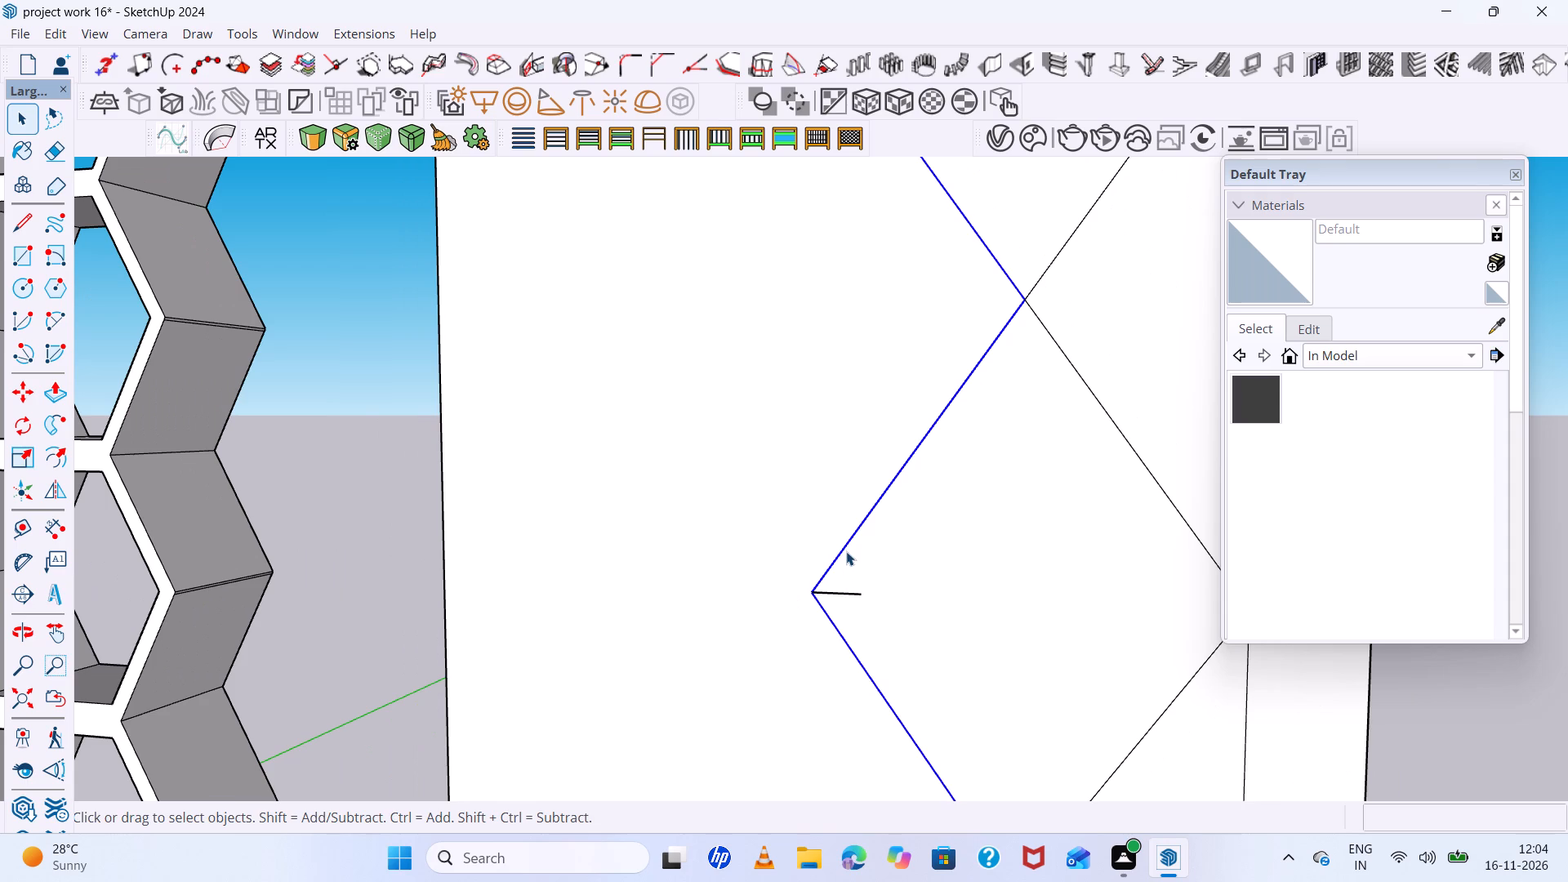
Mirror-copy the two edges between the top and middle diamonds' honeycomb-side corners across a vertical plane, offset about 2", to close a new diamond.
click(846, 551)
scroll(843, 564, down, 6)
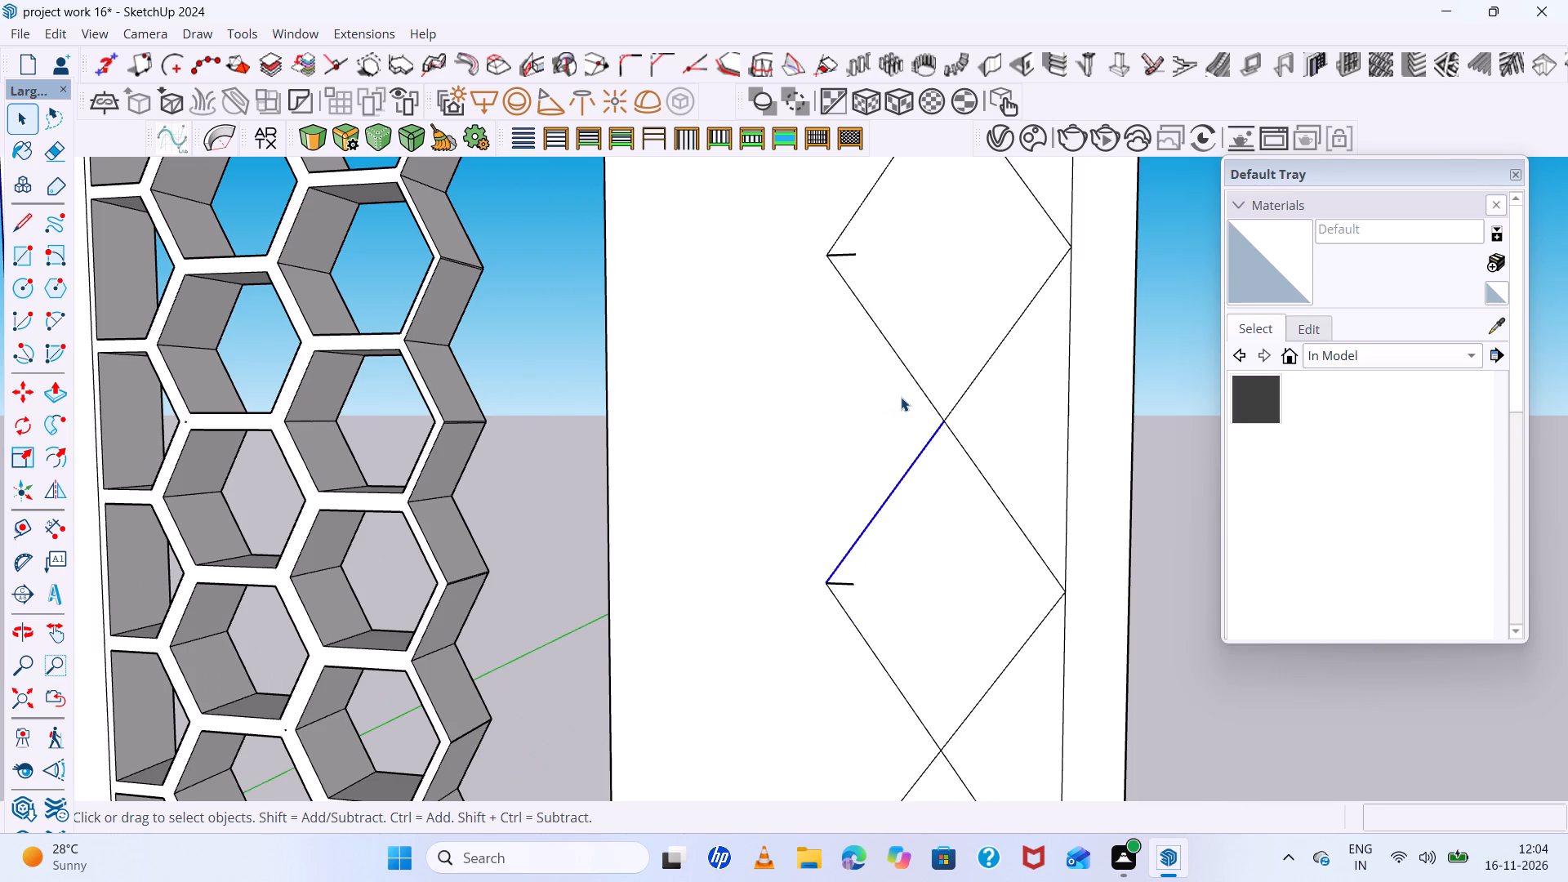
scroll(909, 390, up, 5)
shift+click(918, 376)
shift+scroll(918, 376, down, 3)
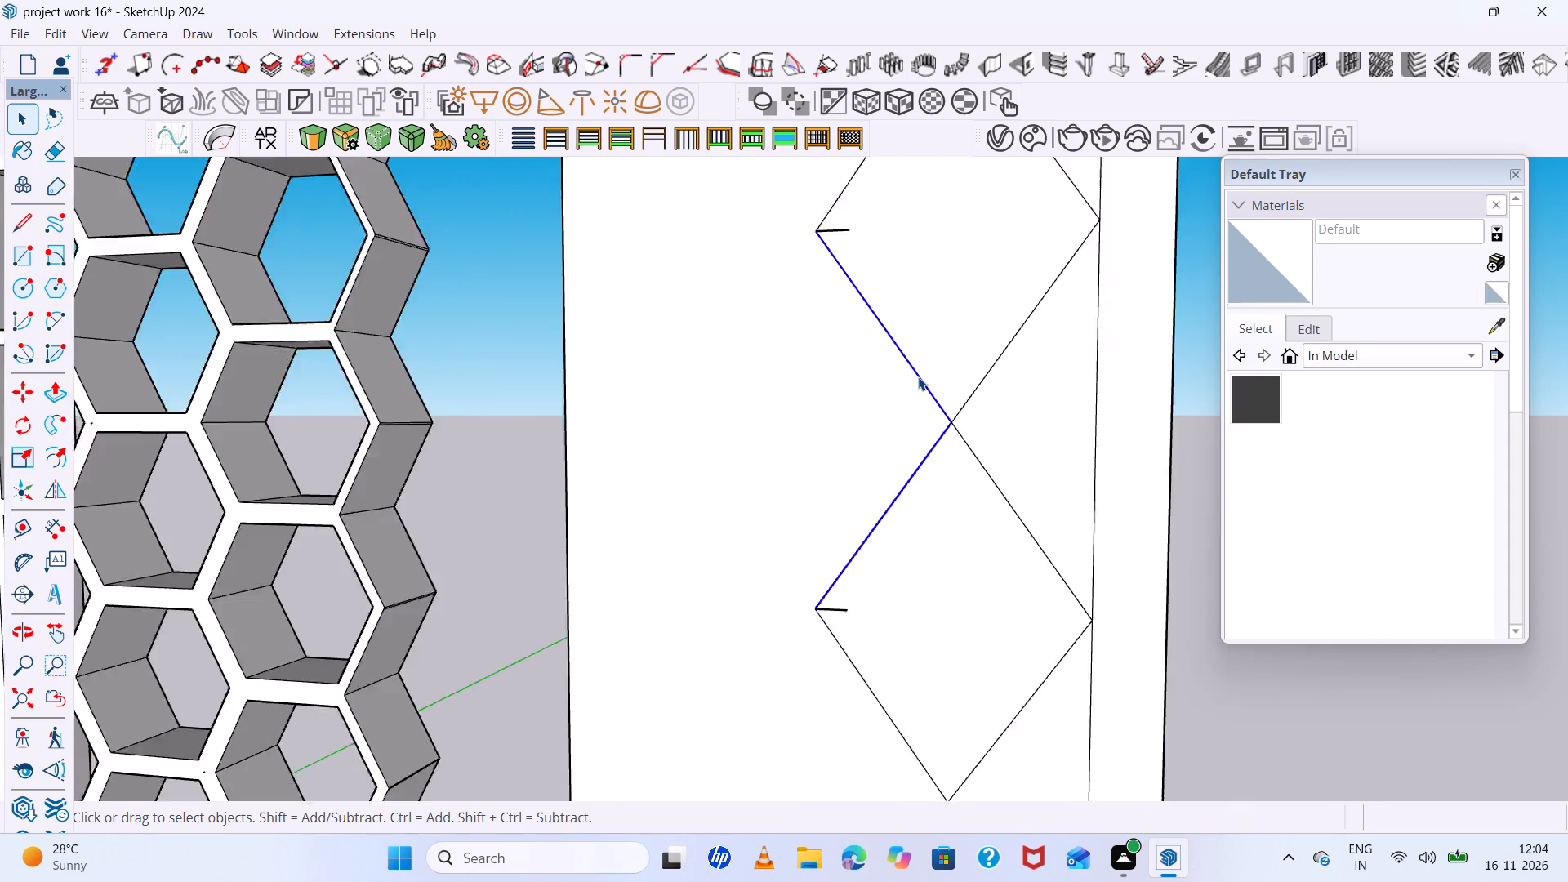
shift+scroll(918, 376, down, 9)
middle_drag(923, 463, 938, 439)
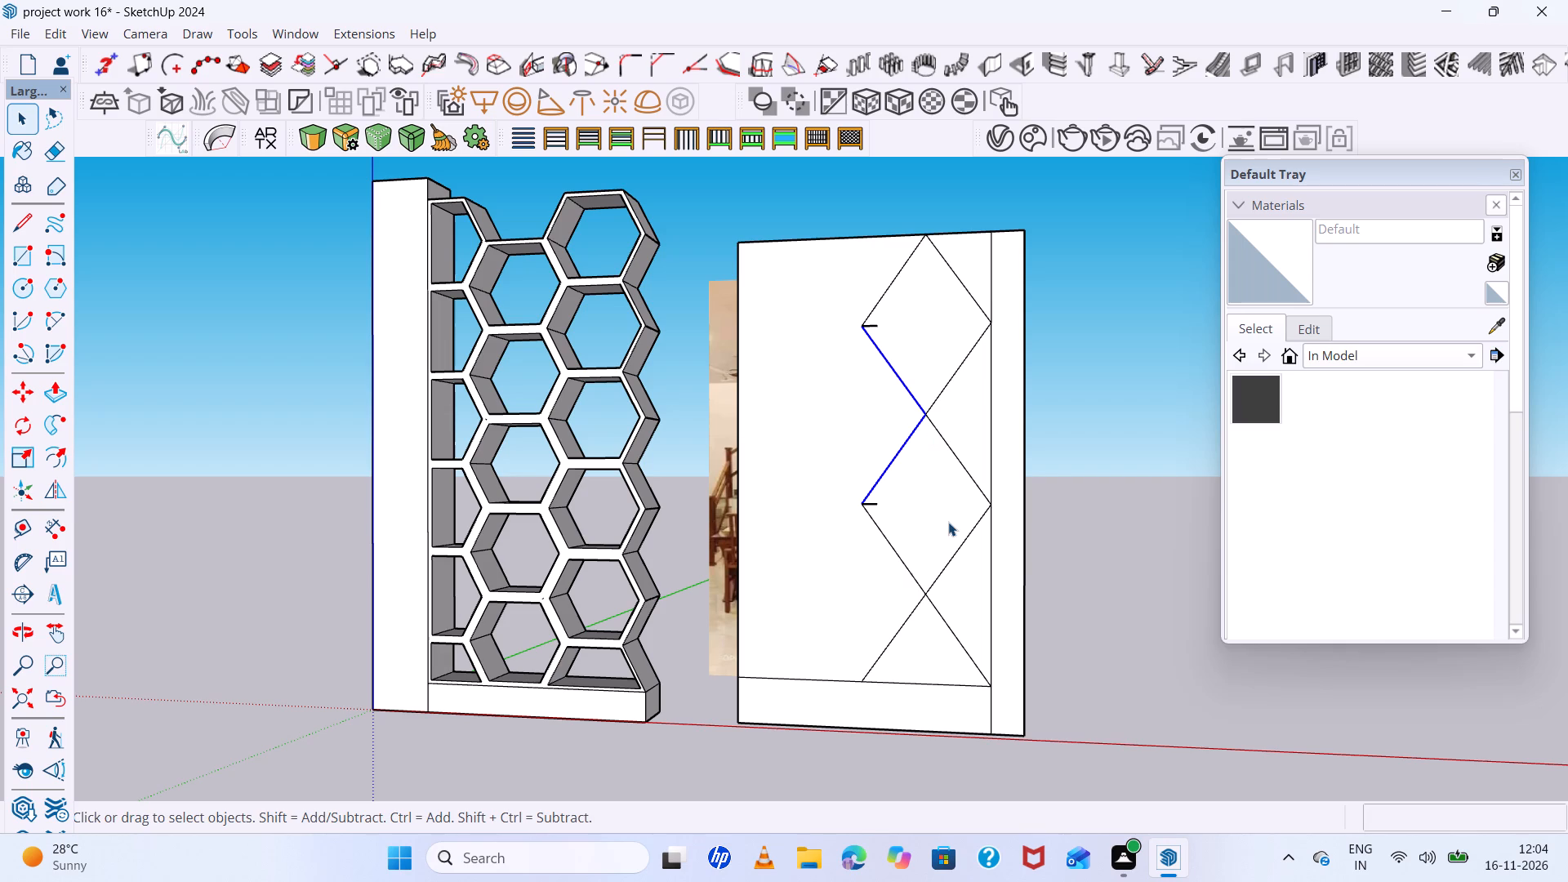
scroll(883, 363, up, 5)
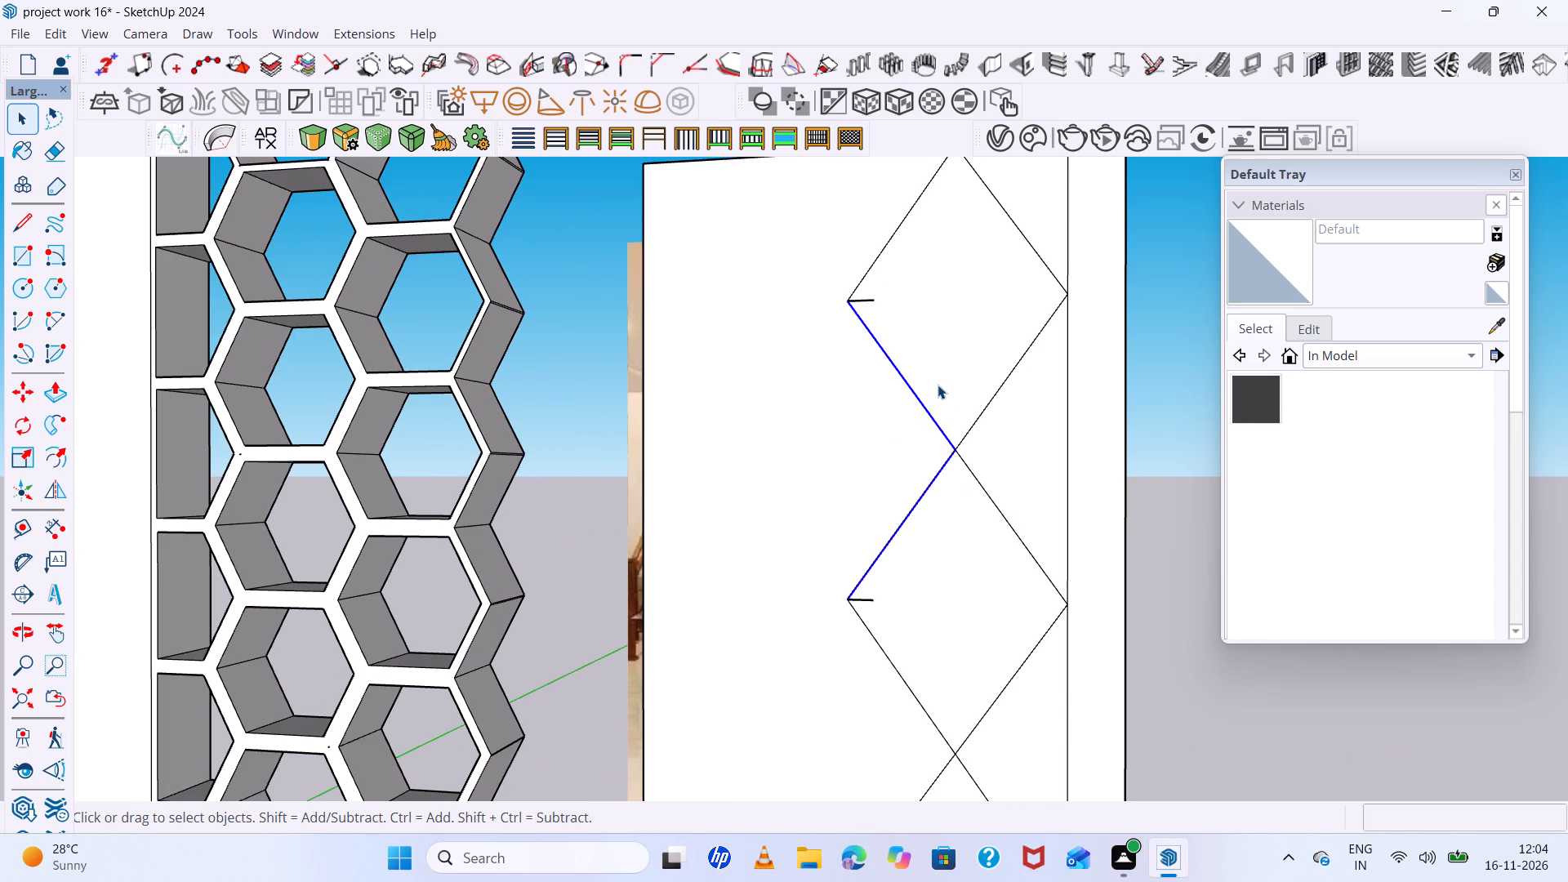
click(54, 491)
middle_drag(959, 453, 839, 488)
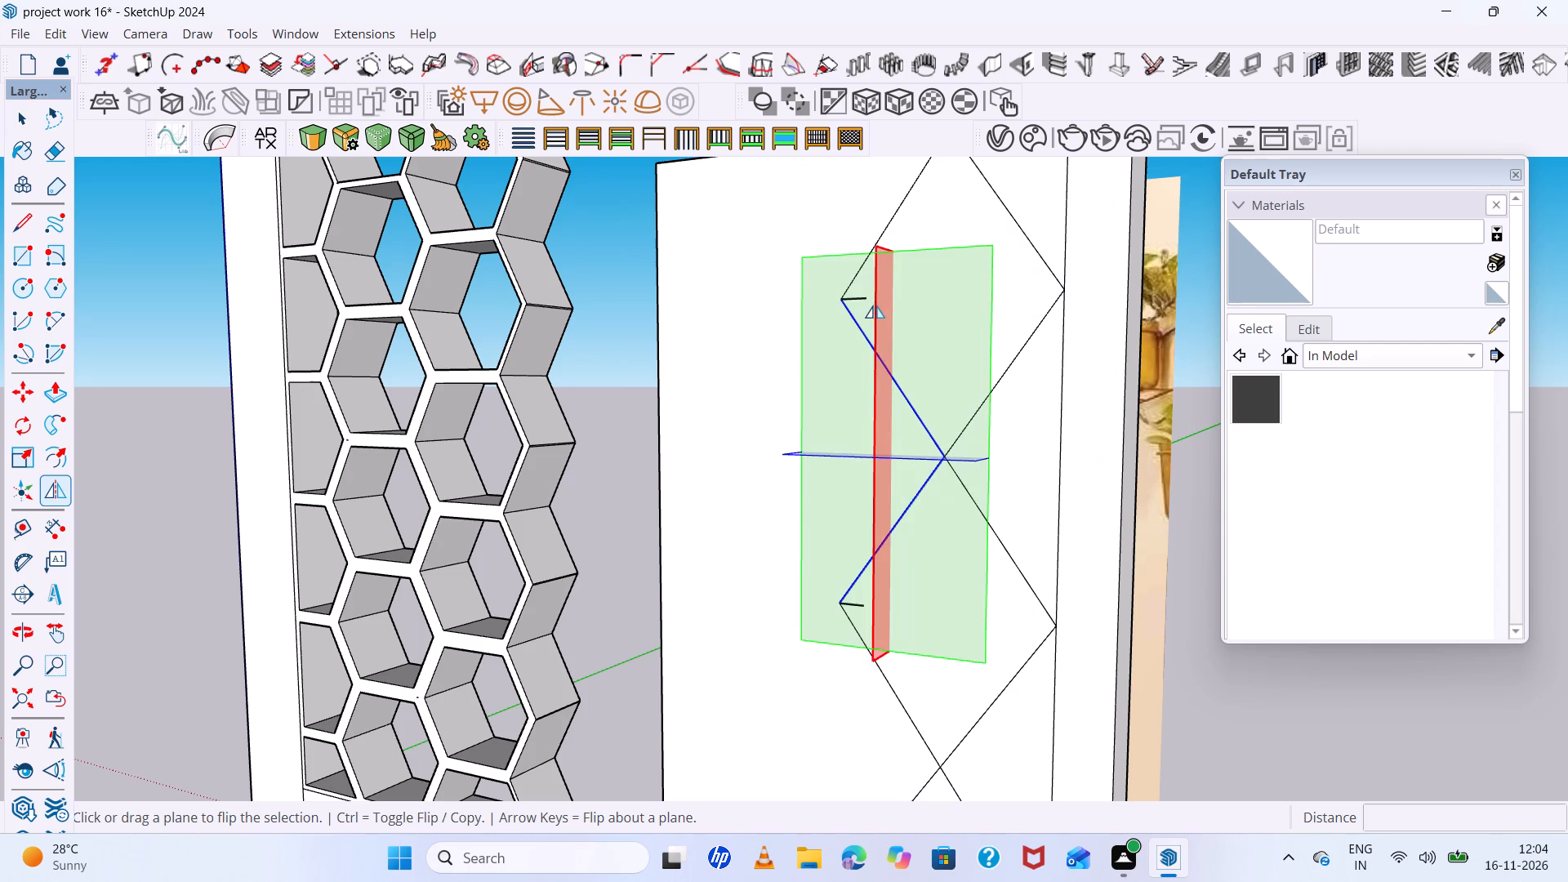
drag(875, 305, 848, 301)
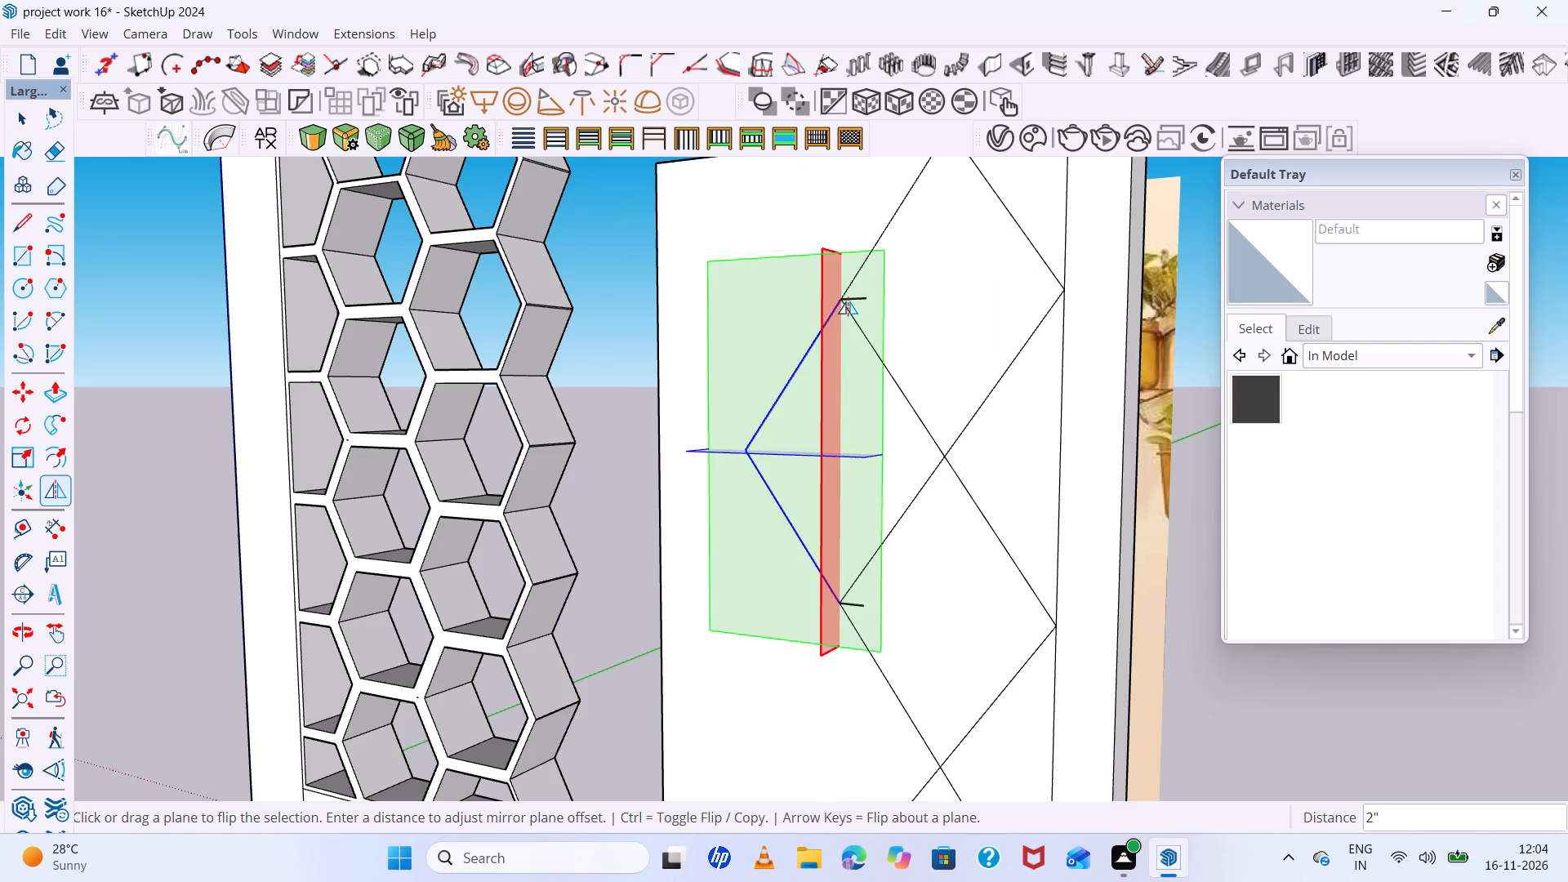
key(space)
scroll(1001, 443, down, 3)
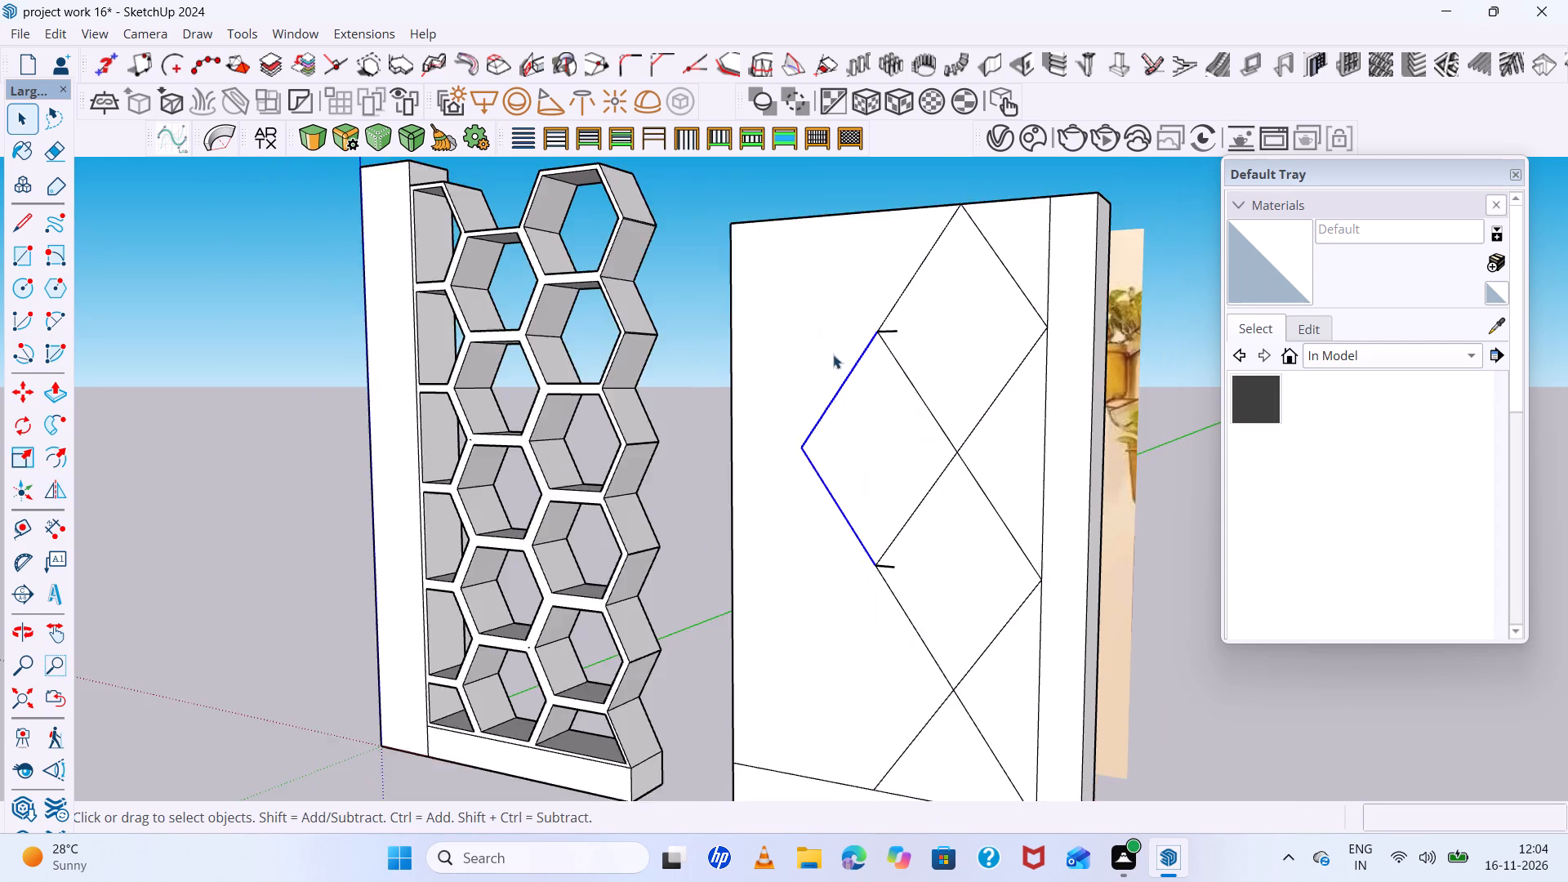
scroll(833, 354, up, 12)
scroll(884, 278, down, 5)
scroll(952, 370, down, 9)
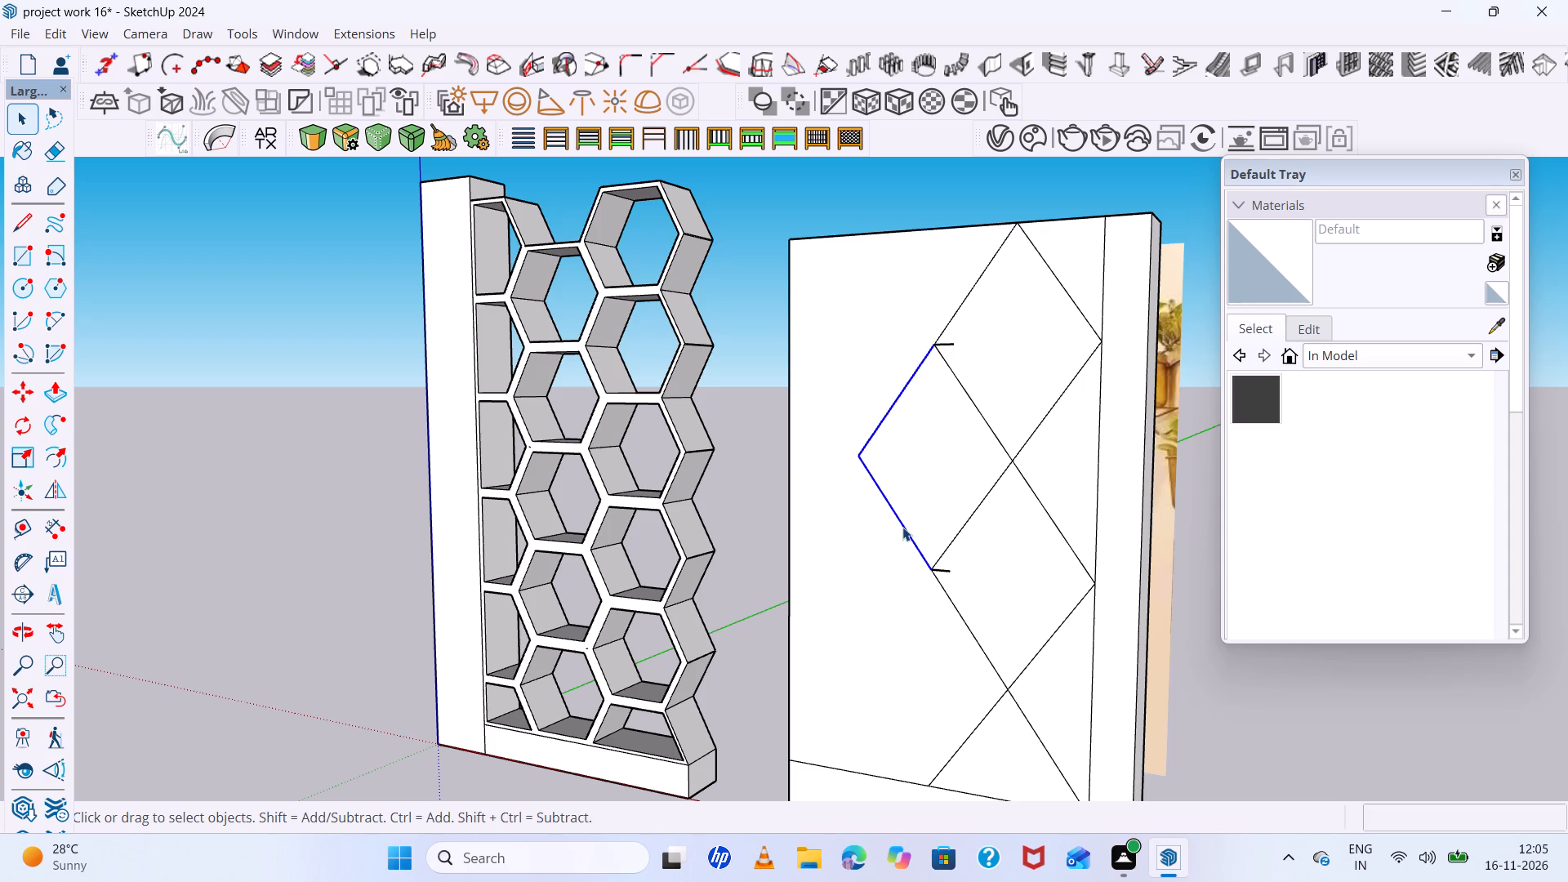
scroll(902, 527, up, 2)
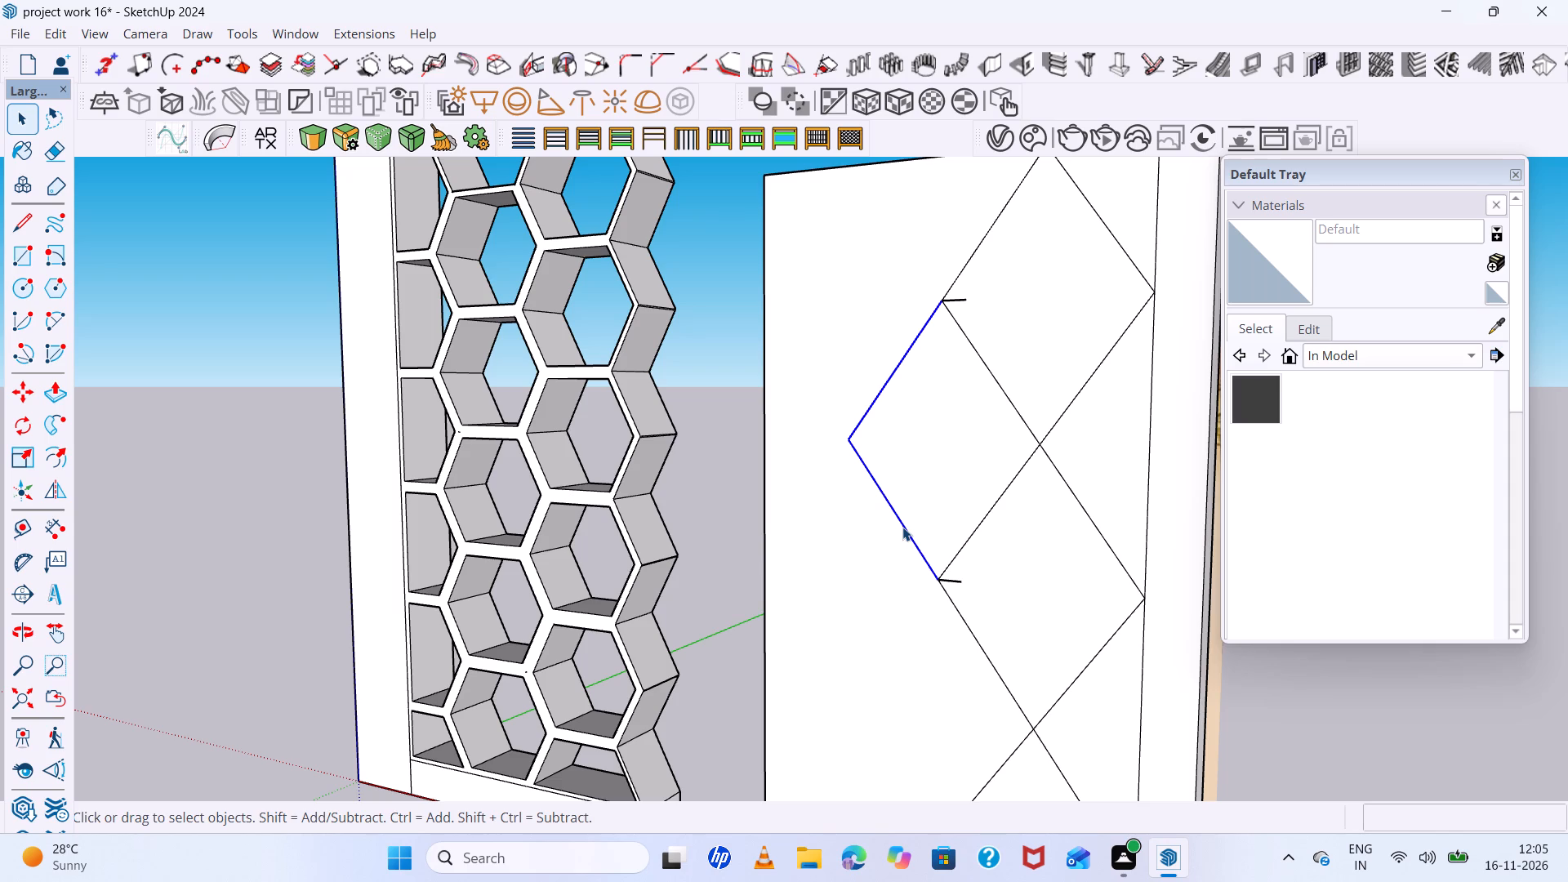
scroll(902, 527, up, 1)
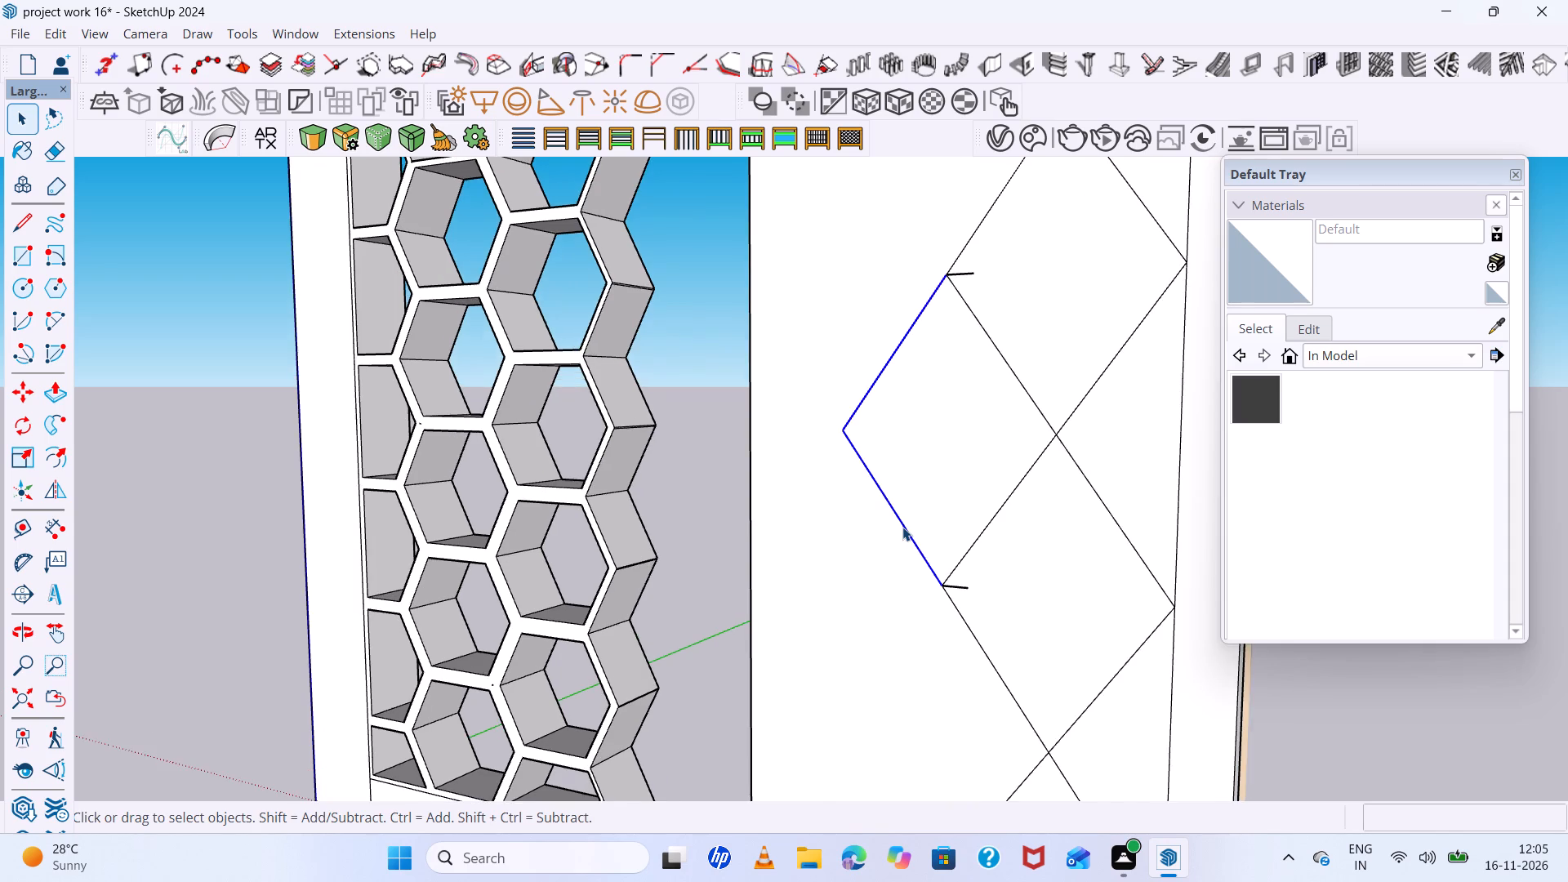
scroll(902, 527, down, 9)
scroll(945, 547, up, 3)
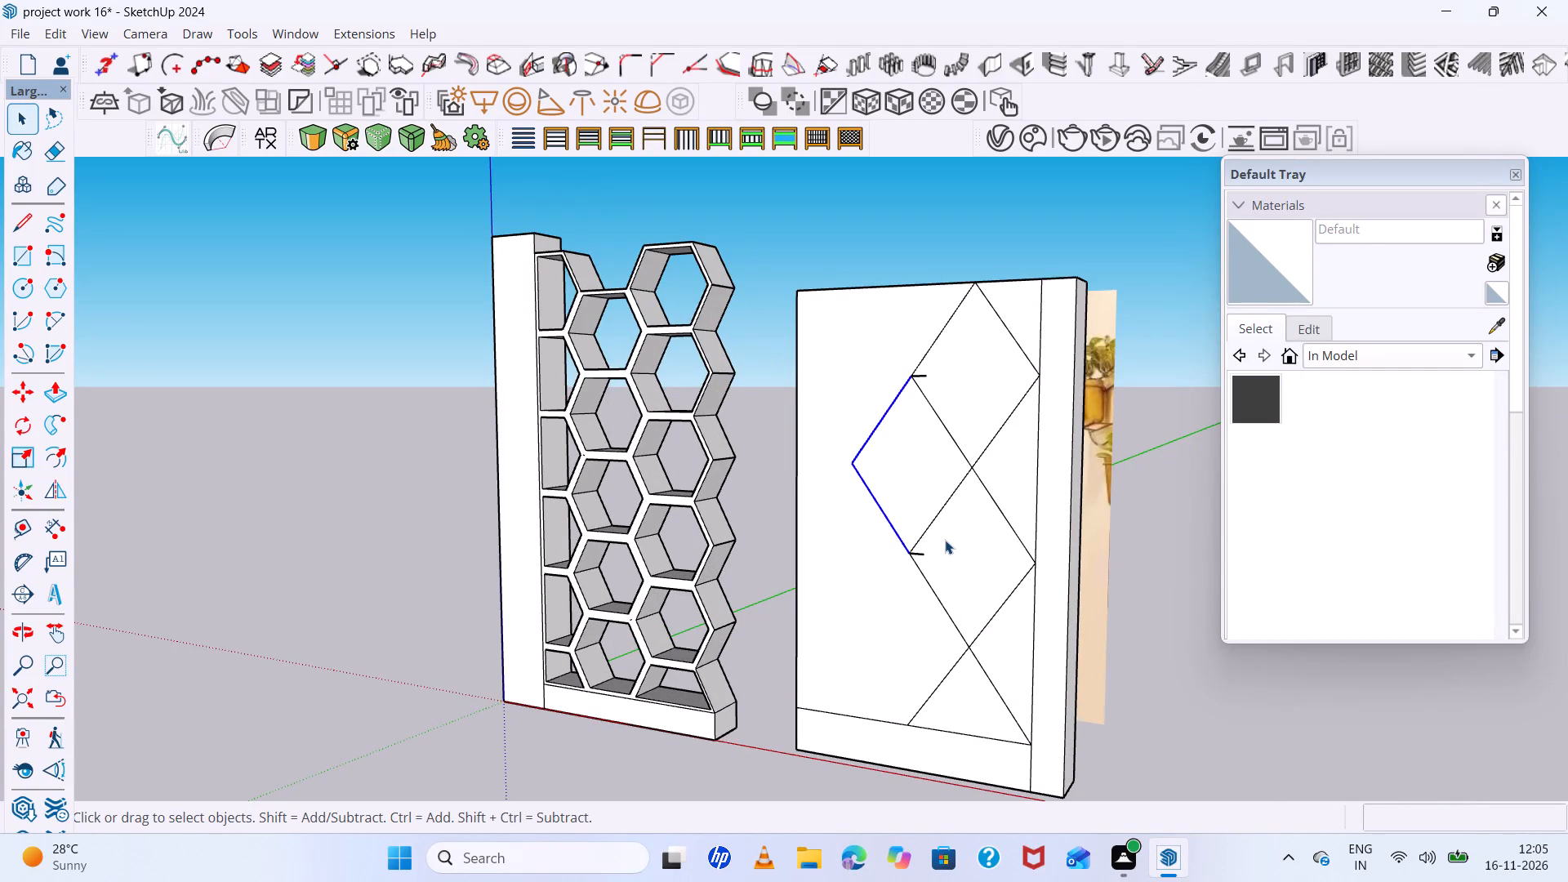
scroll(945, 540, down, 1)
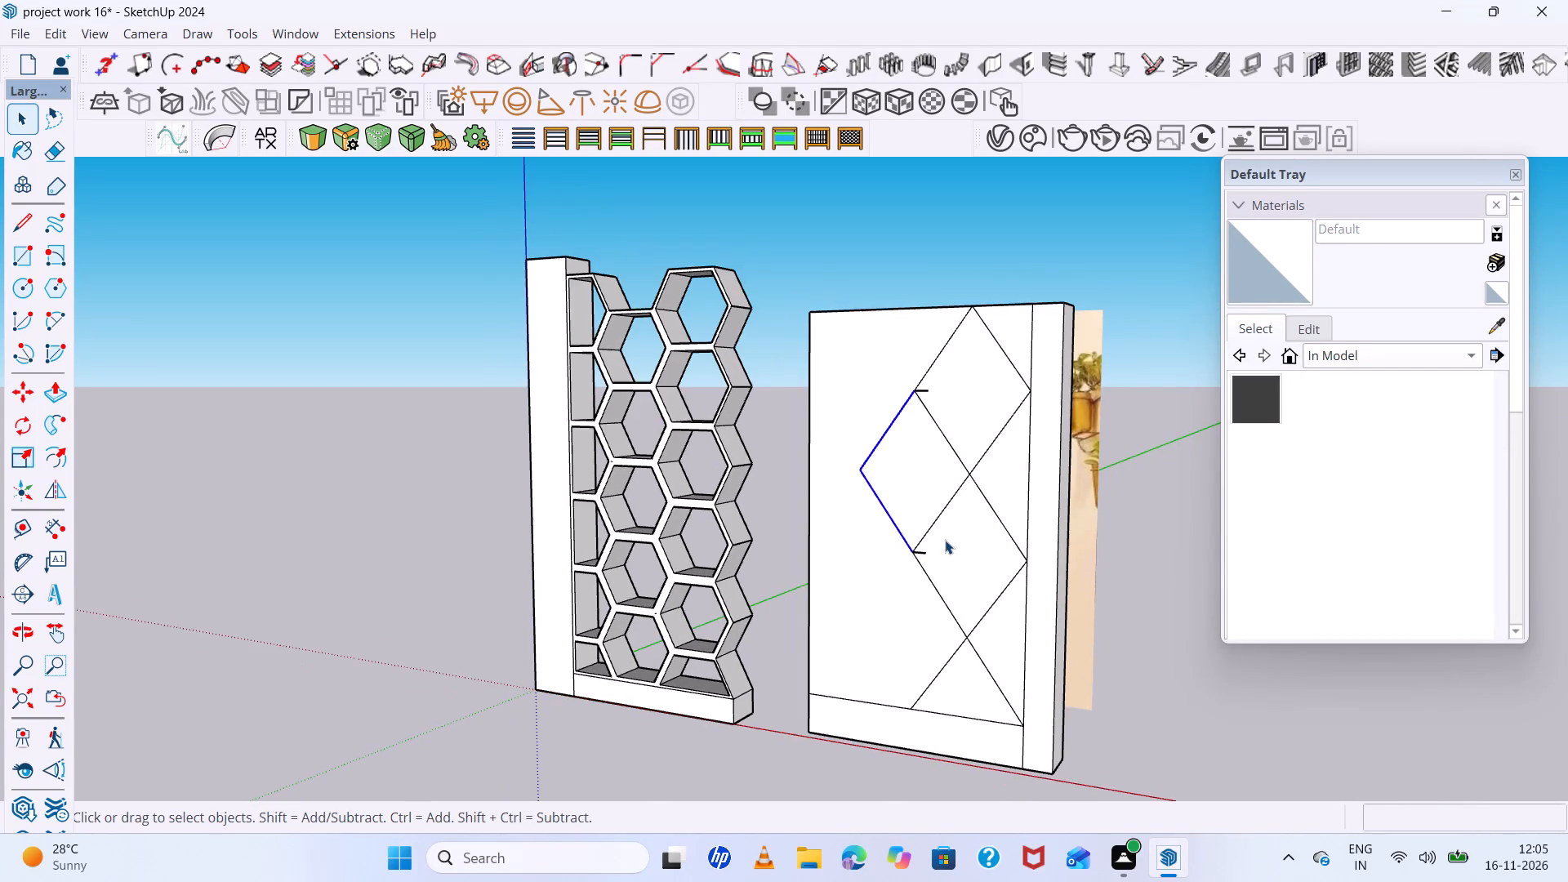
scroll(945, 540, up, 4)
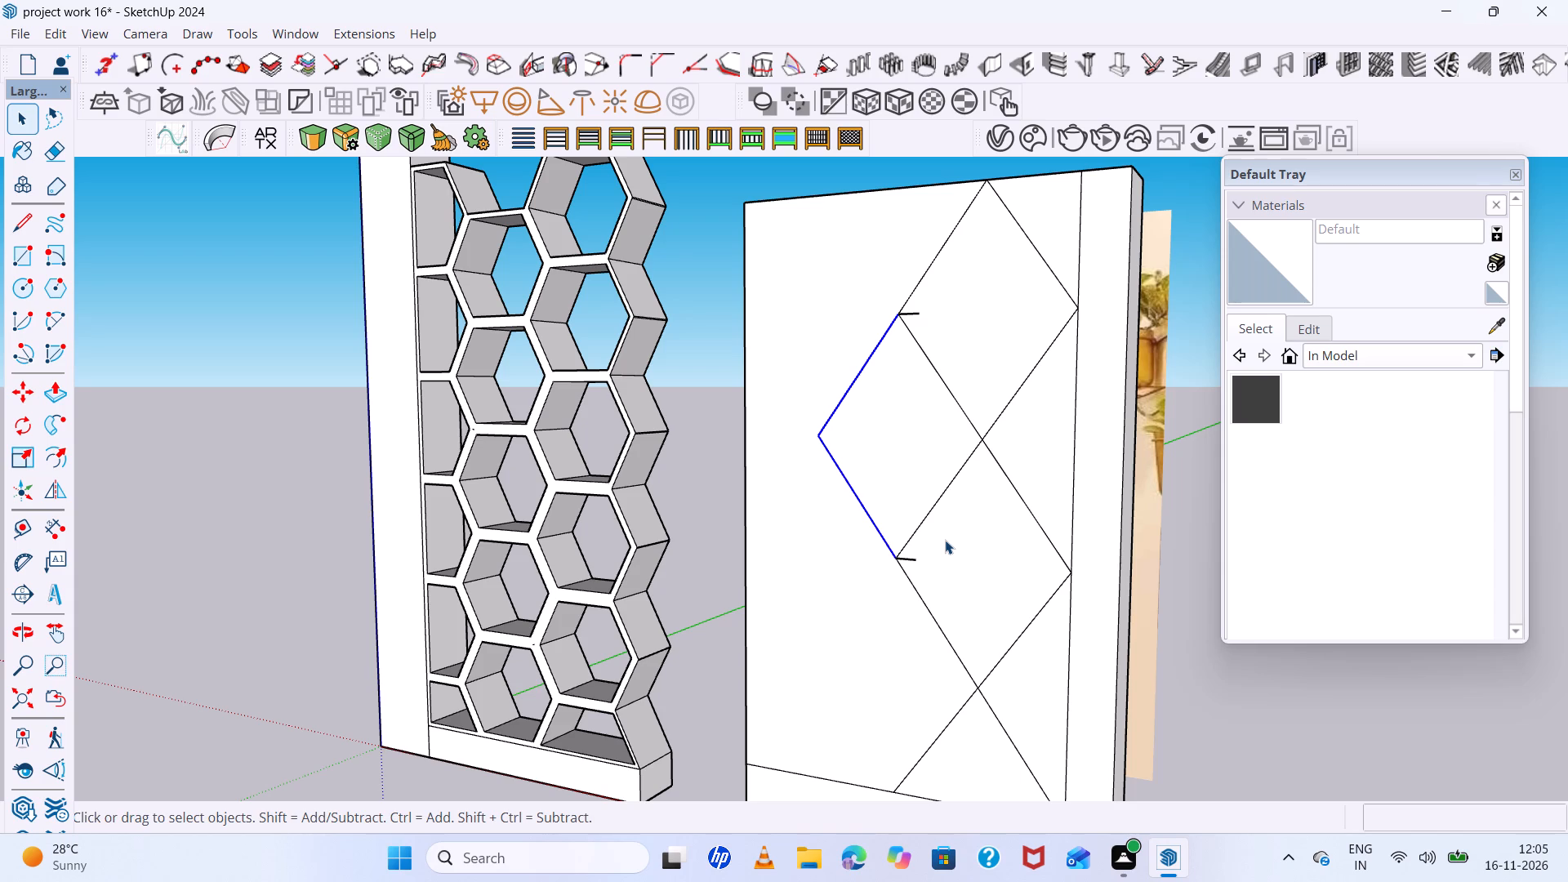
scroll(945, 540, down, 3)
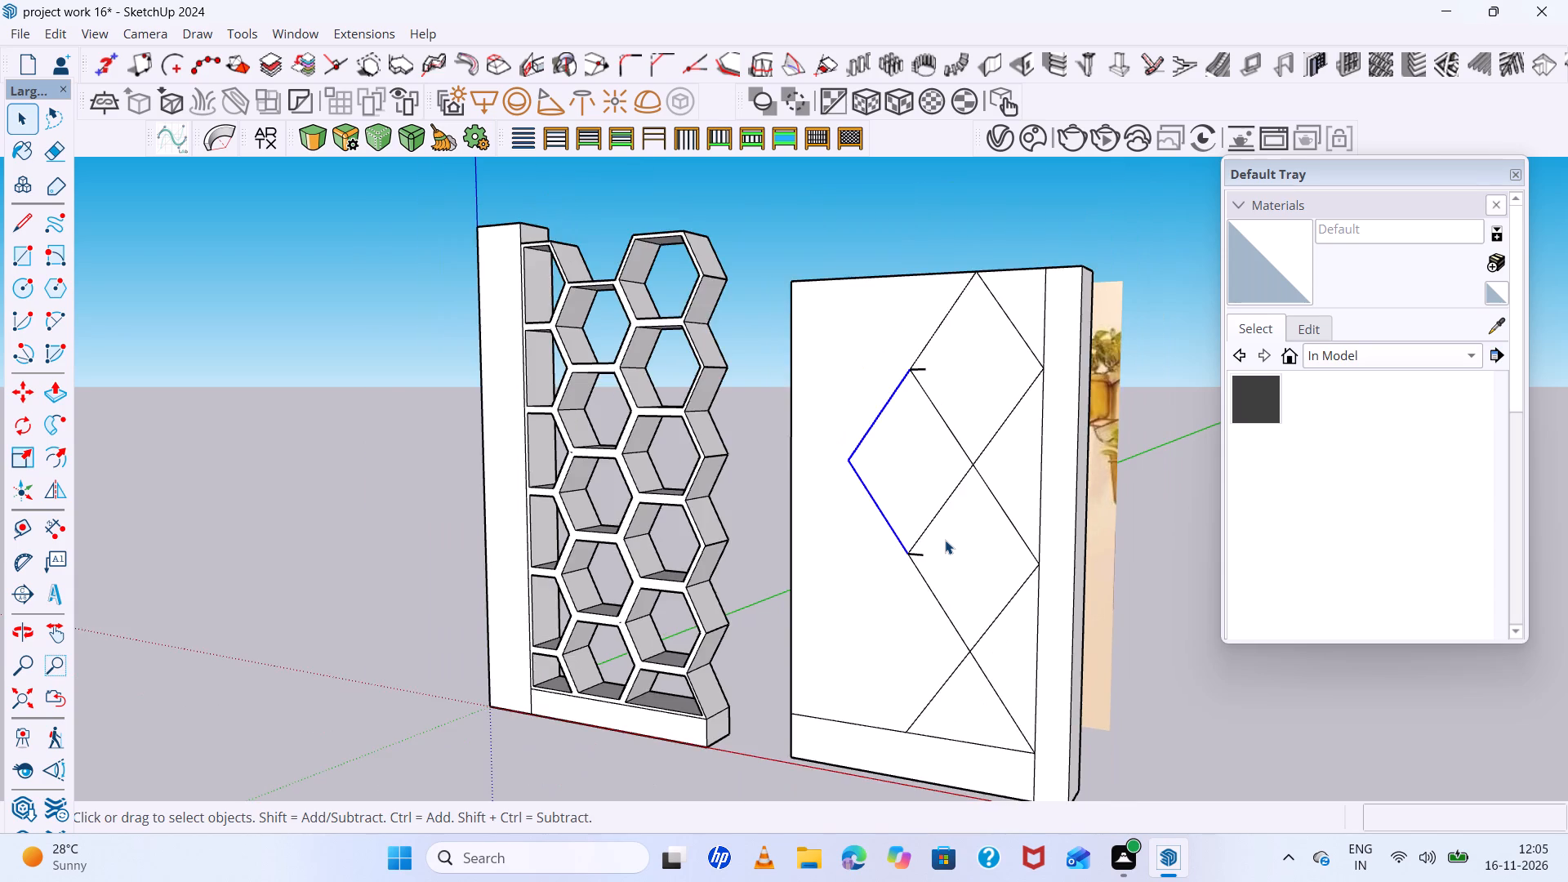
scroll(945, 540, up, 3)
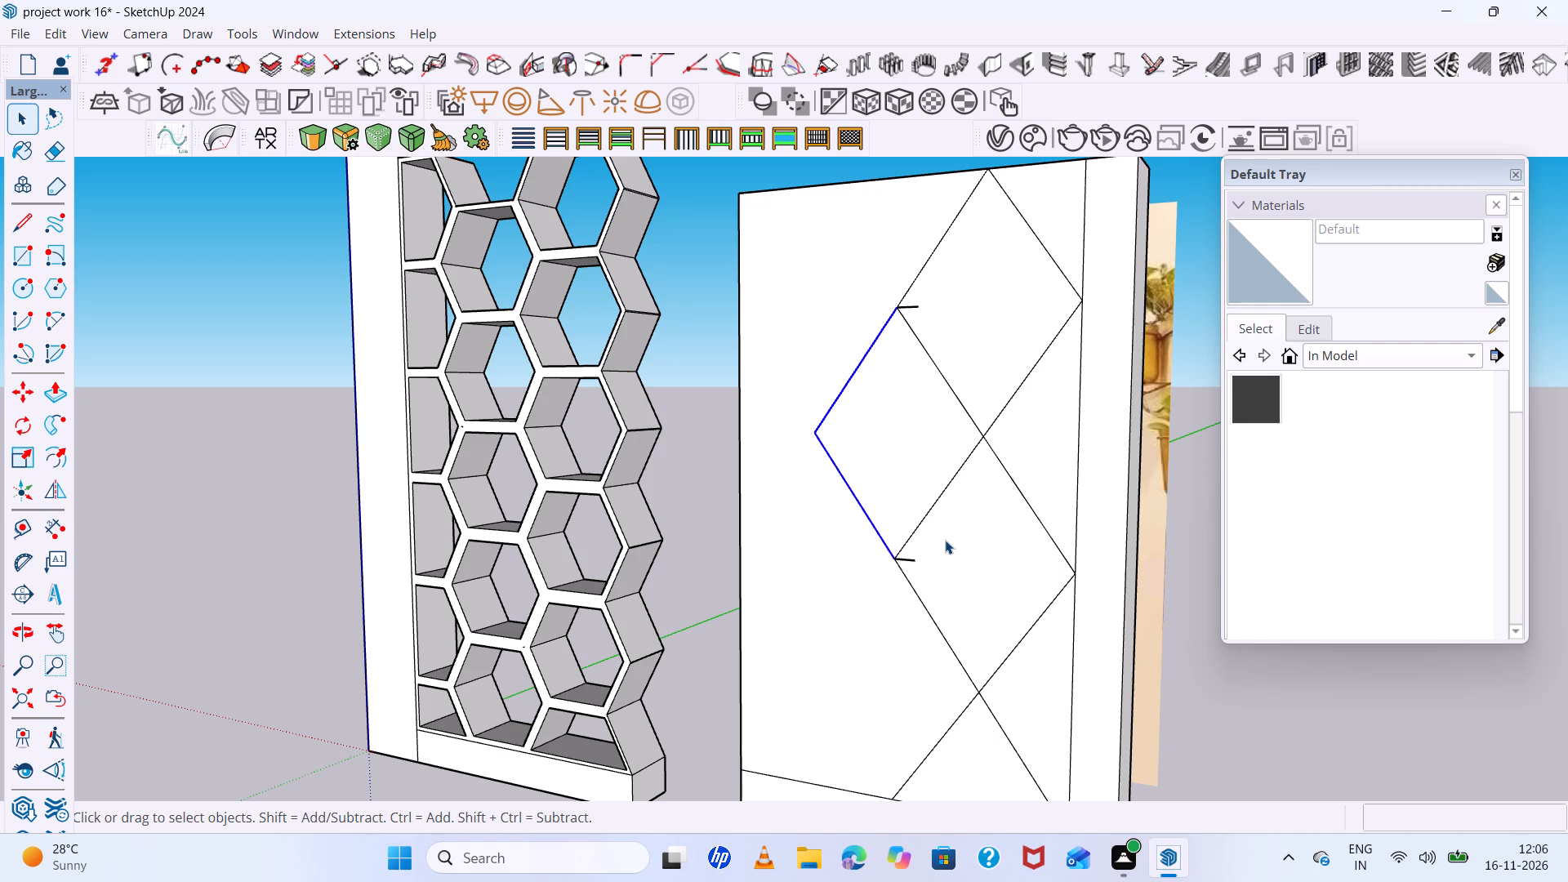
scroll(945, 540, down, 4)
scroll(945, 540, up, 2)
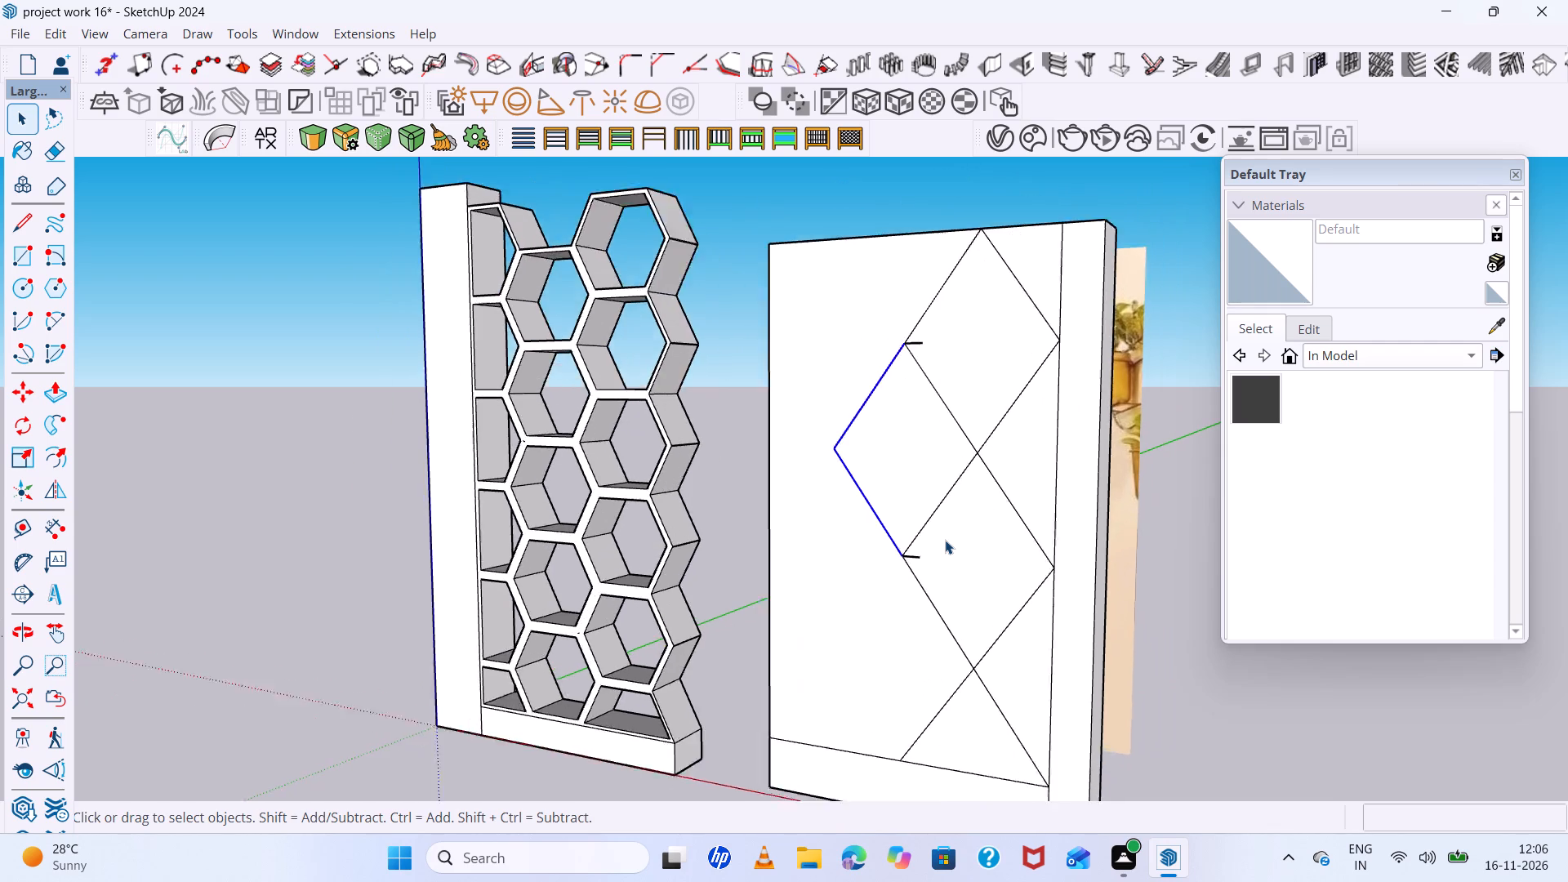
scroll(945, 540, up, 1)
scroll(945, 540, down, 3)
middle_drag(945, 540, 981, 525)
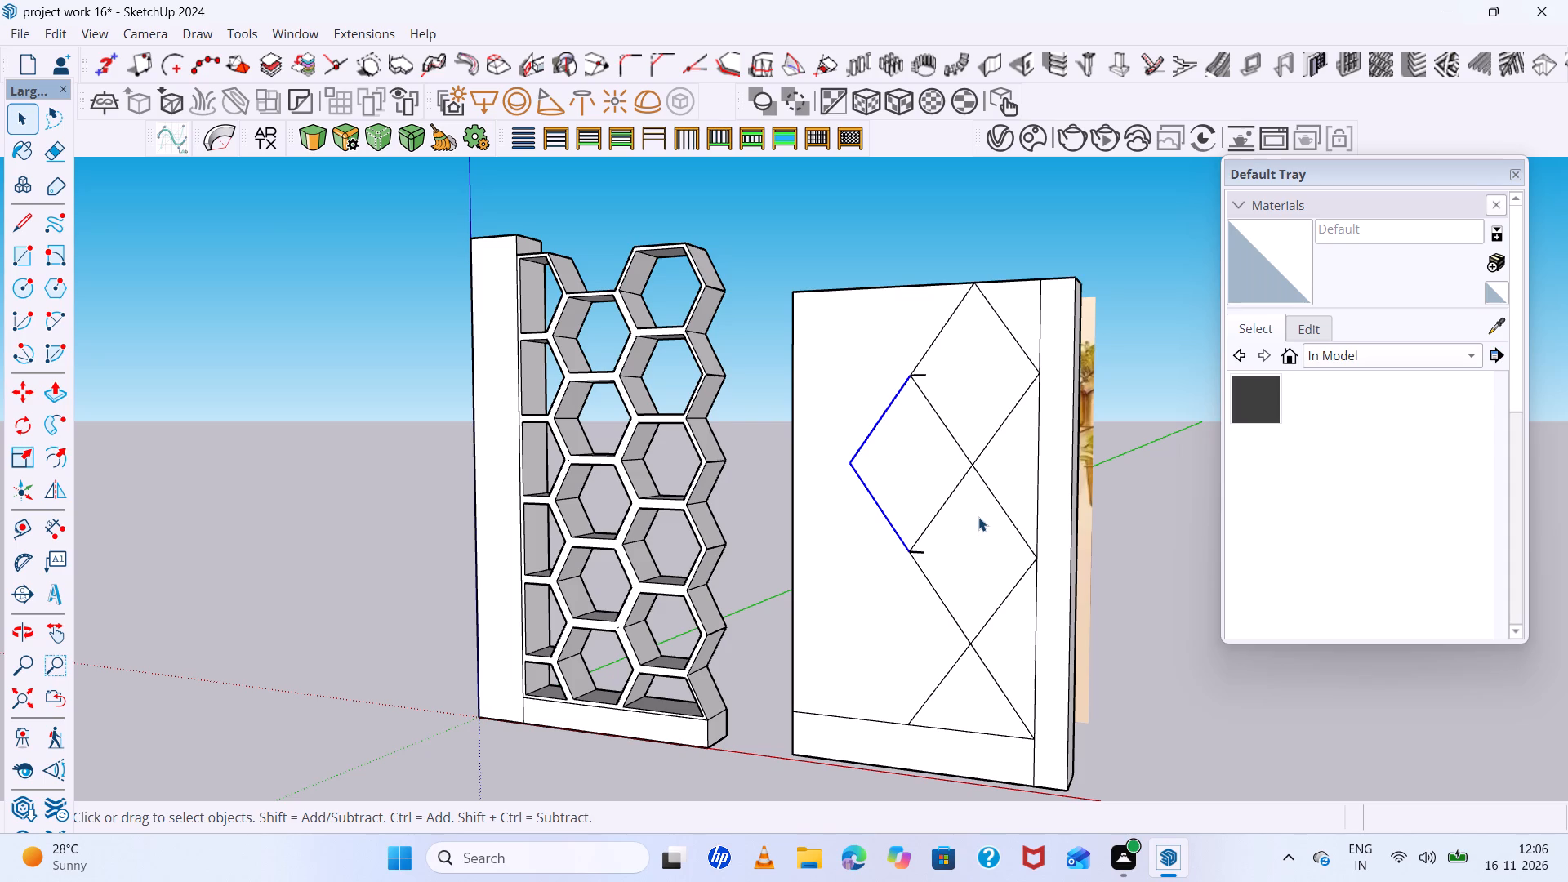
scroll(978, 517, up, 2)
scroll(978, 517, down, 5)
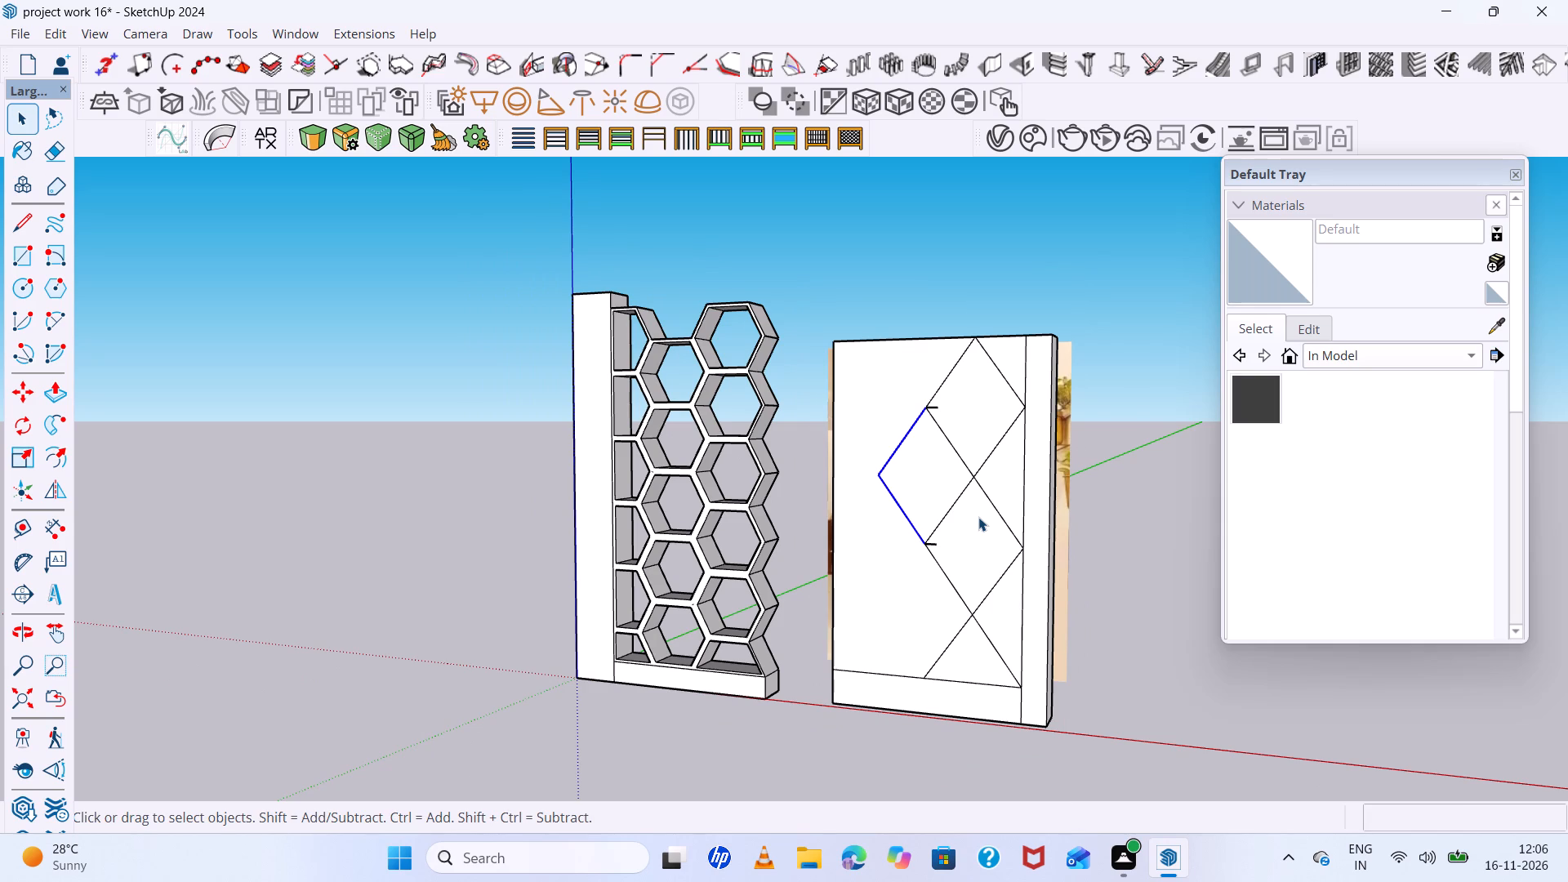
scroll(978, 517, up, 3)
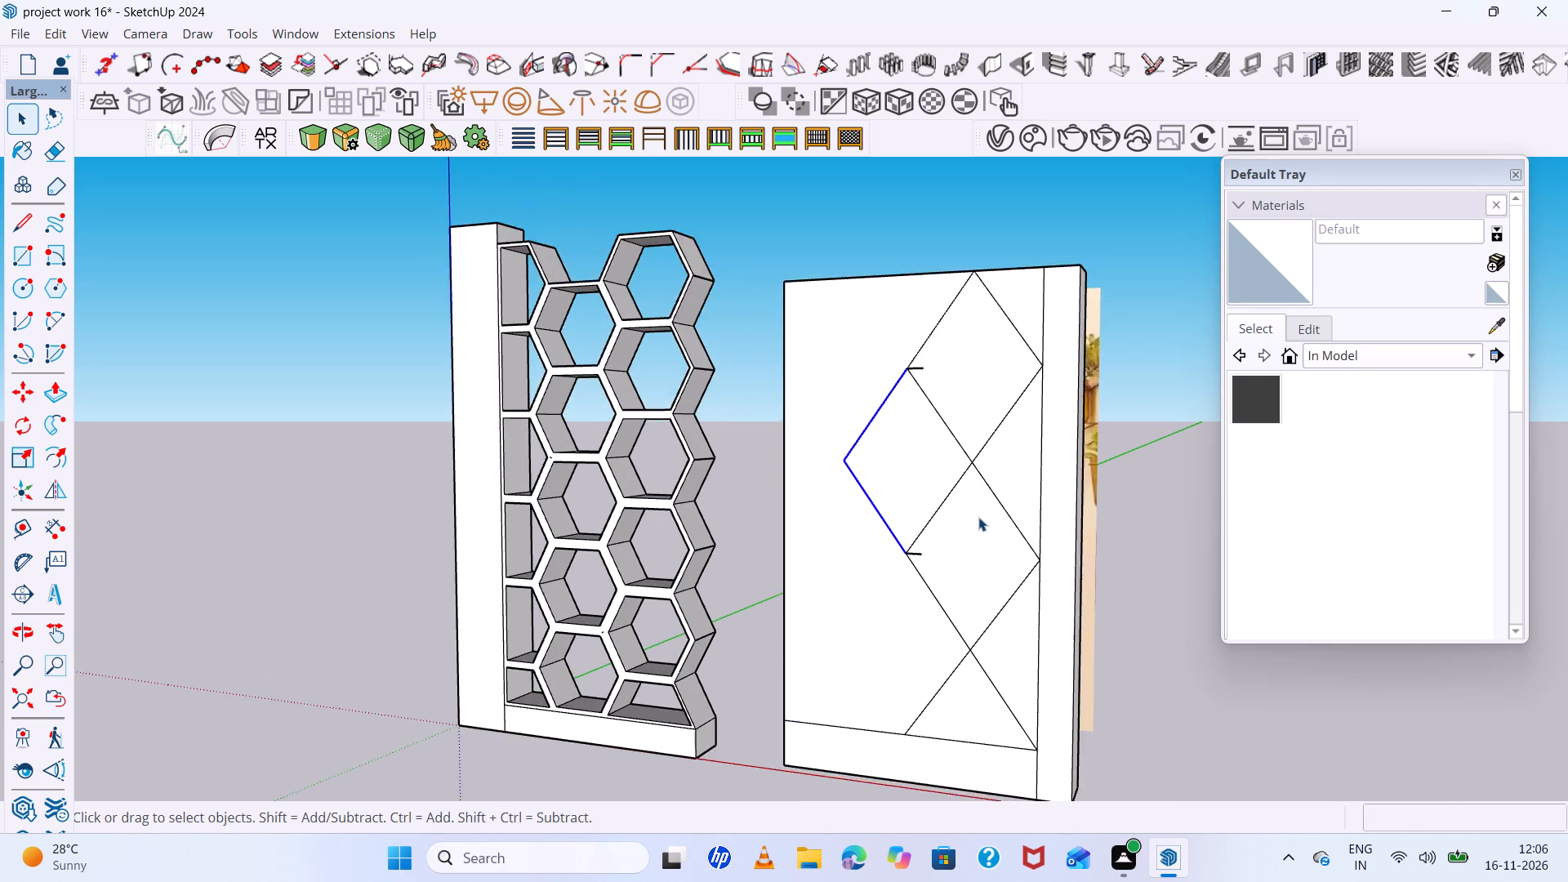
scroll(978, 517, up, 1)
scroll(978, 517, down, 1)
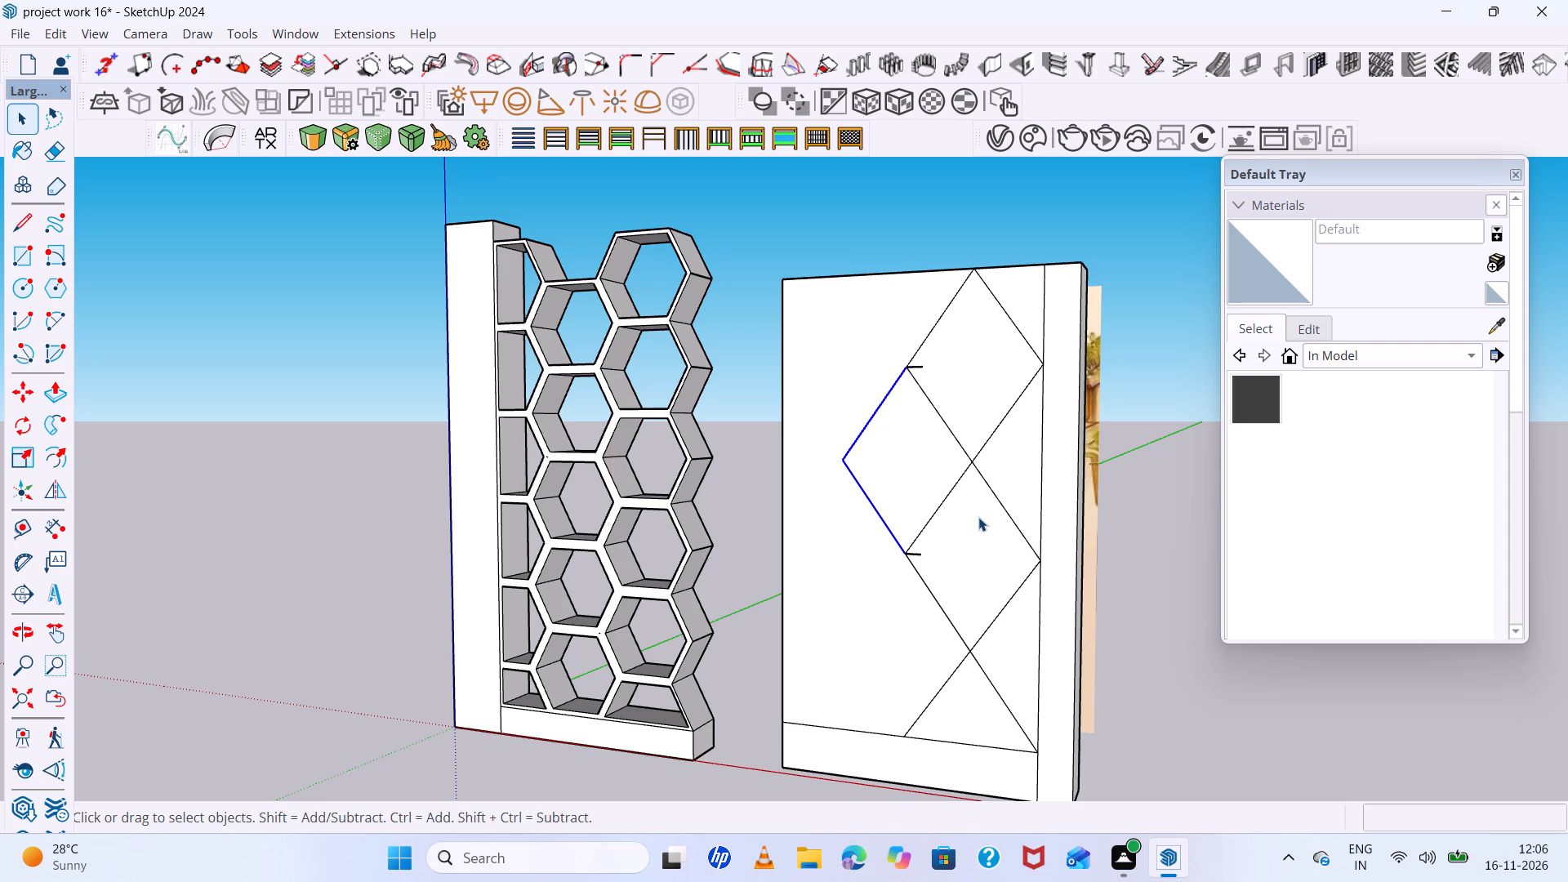
Copy the new honeycomb-side diamond about 11" straight down so its top corner meets the original's bottom corner.
scroll(978, 517, down, 3)
scroll(978, 516, up, 1)
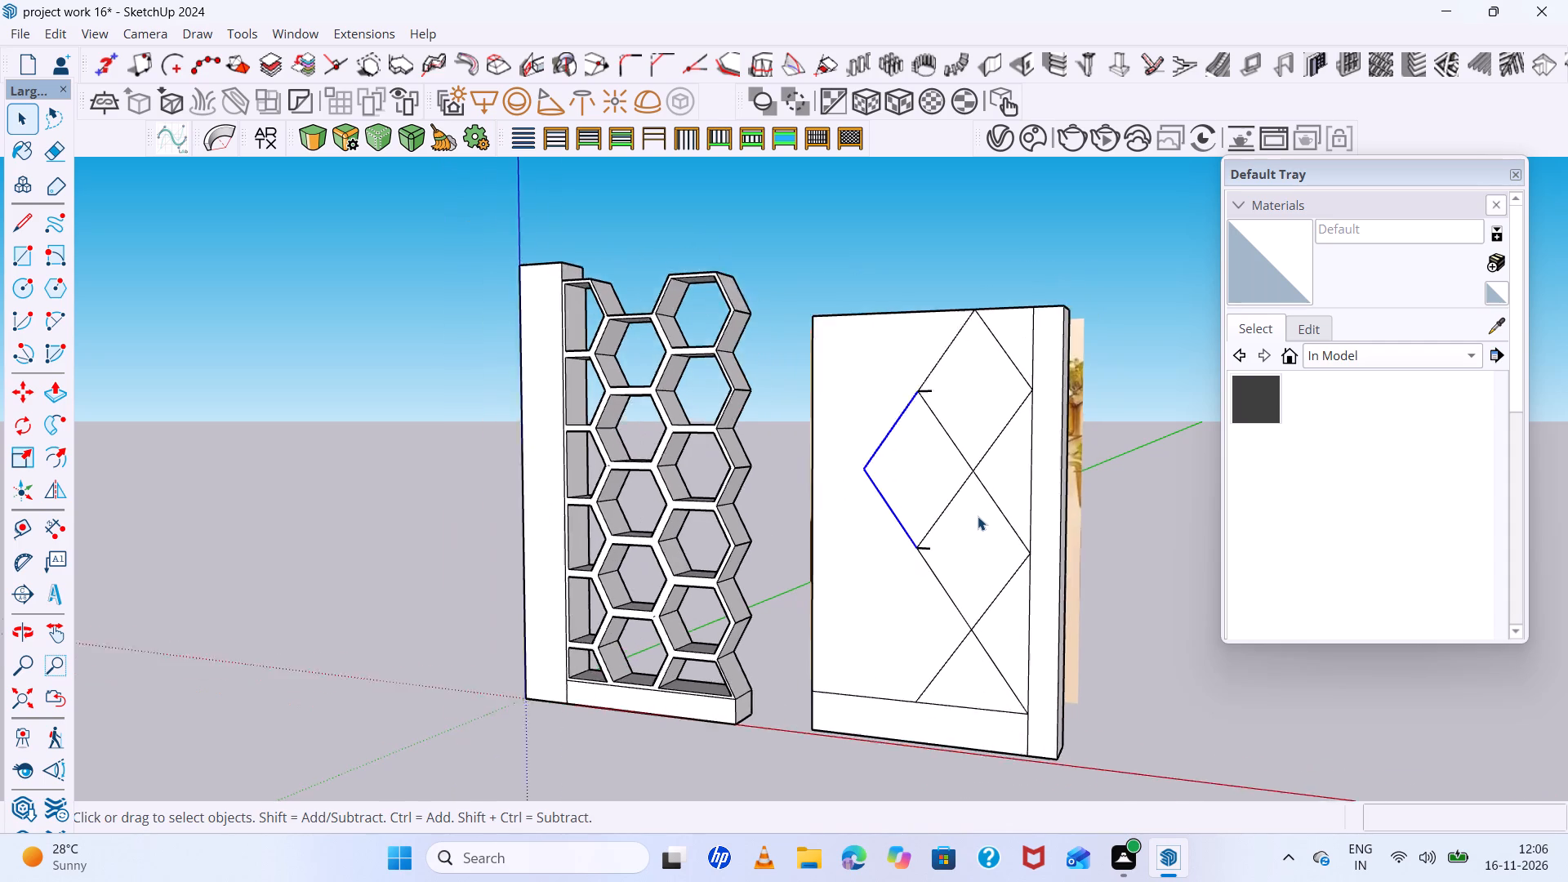
scroll(978, 516, up, 2)
scroll(912, 519, up, 5)
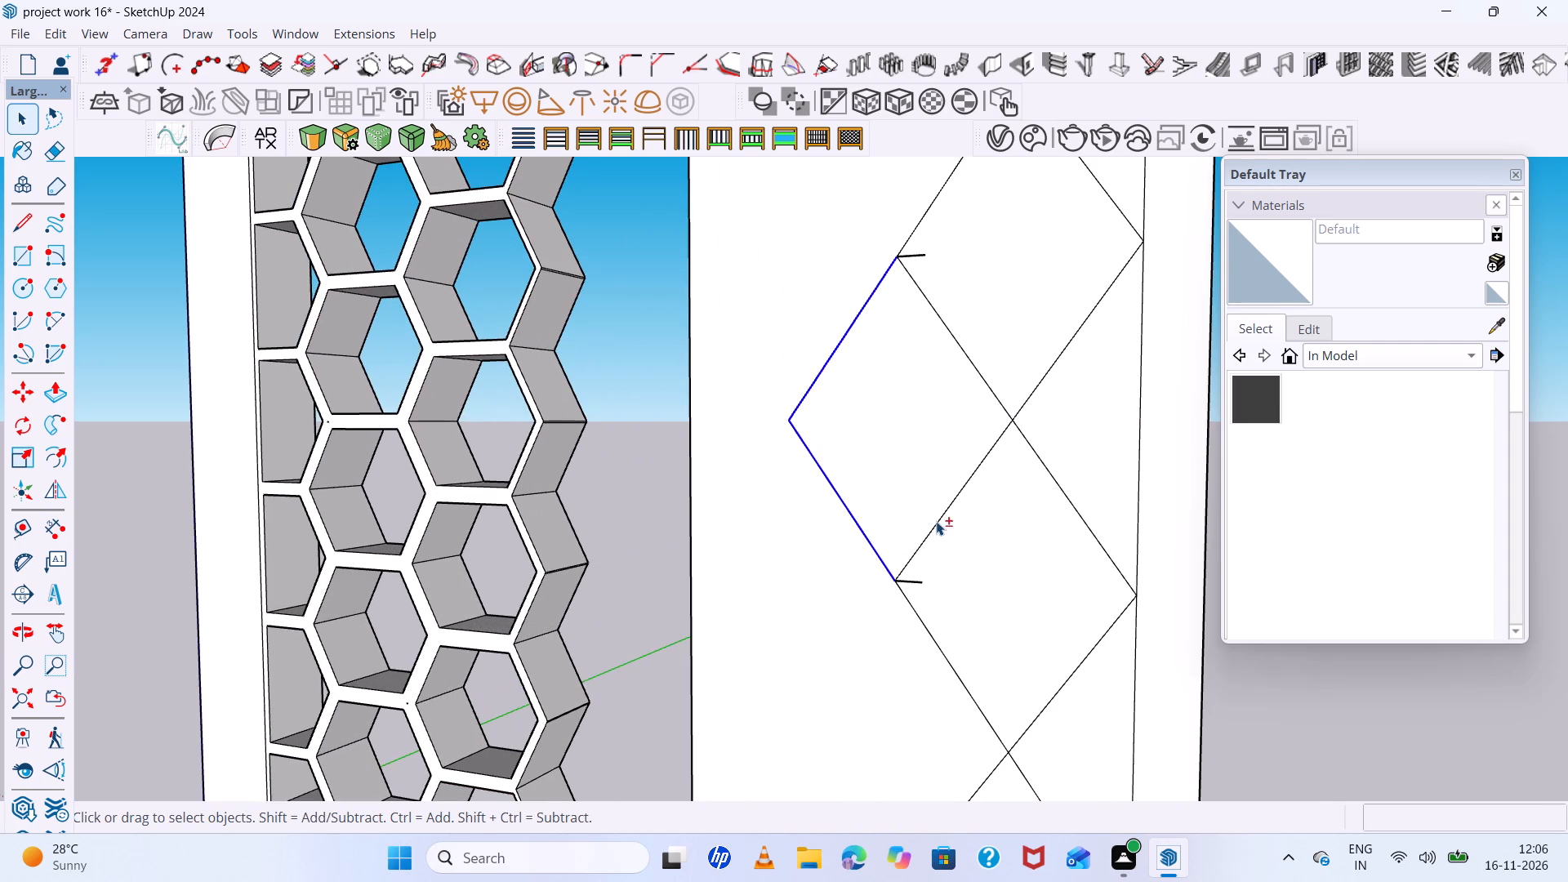
shift+click(937, 523)
shift+click(982, 376)
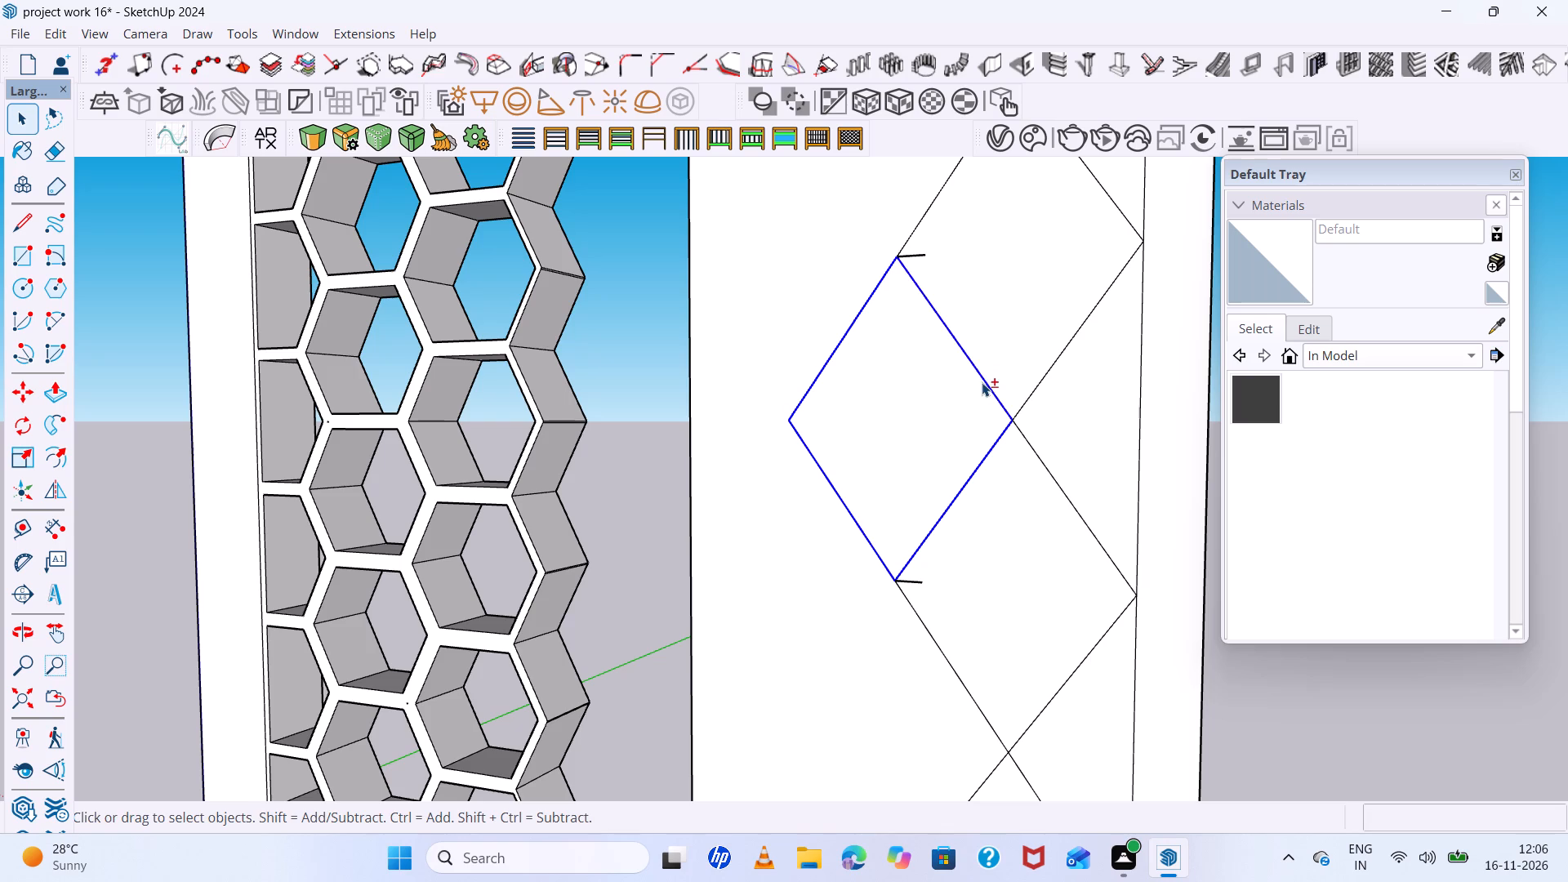
scroll(969, 483, down, 5)
key(m)
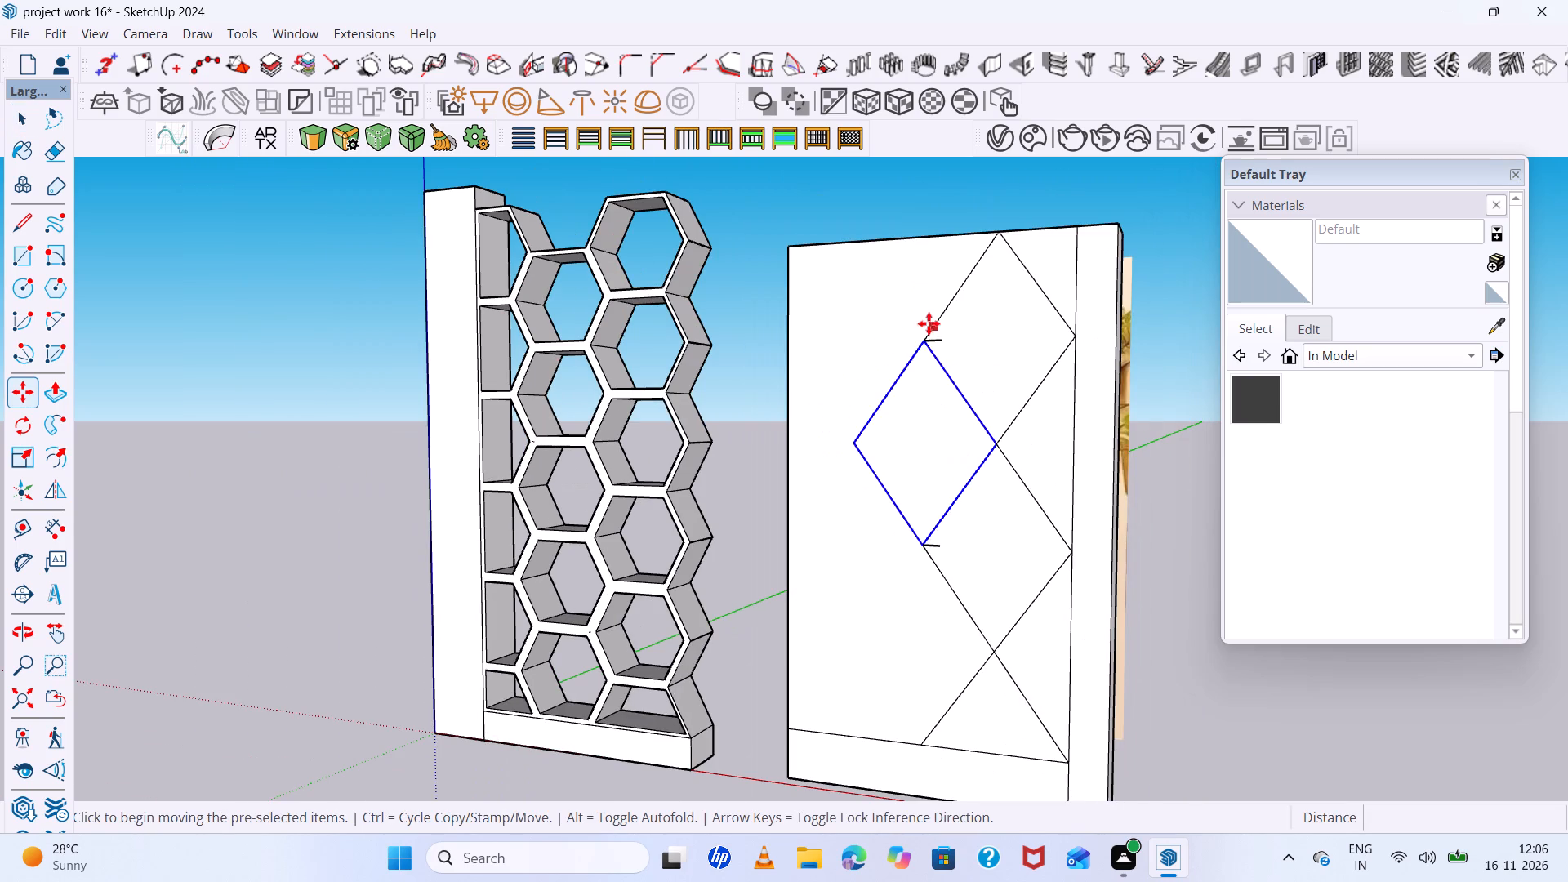
click(924, 338)
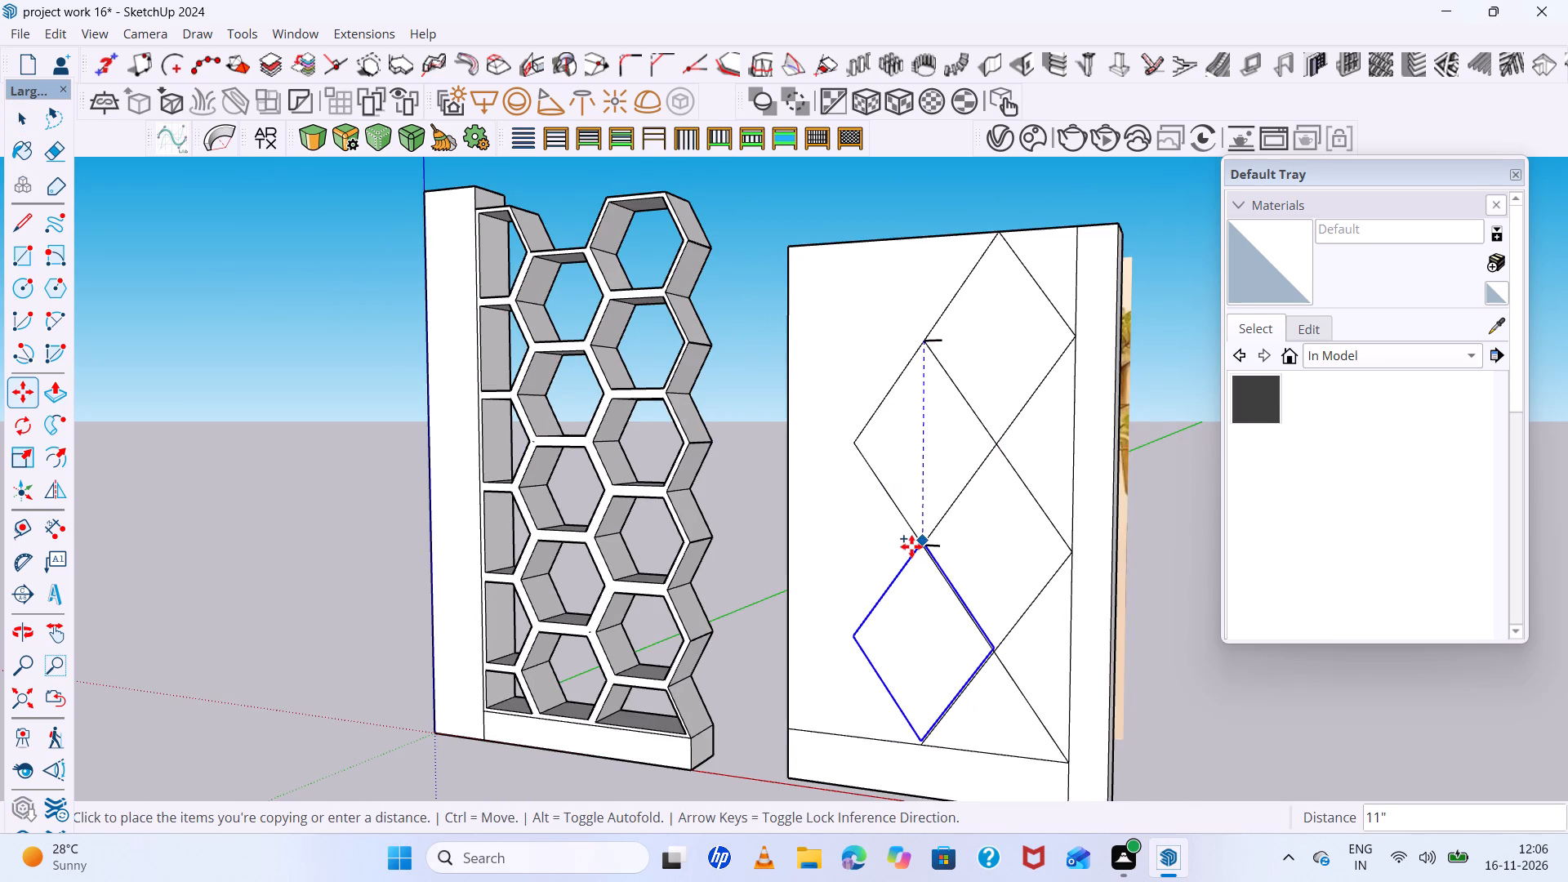
scroll(921, 546, up, 9)
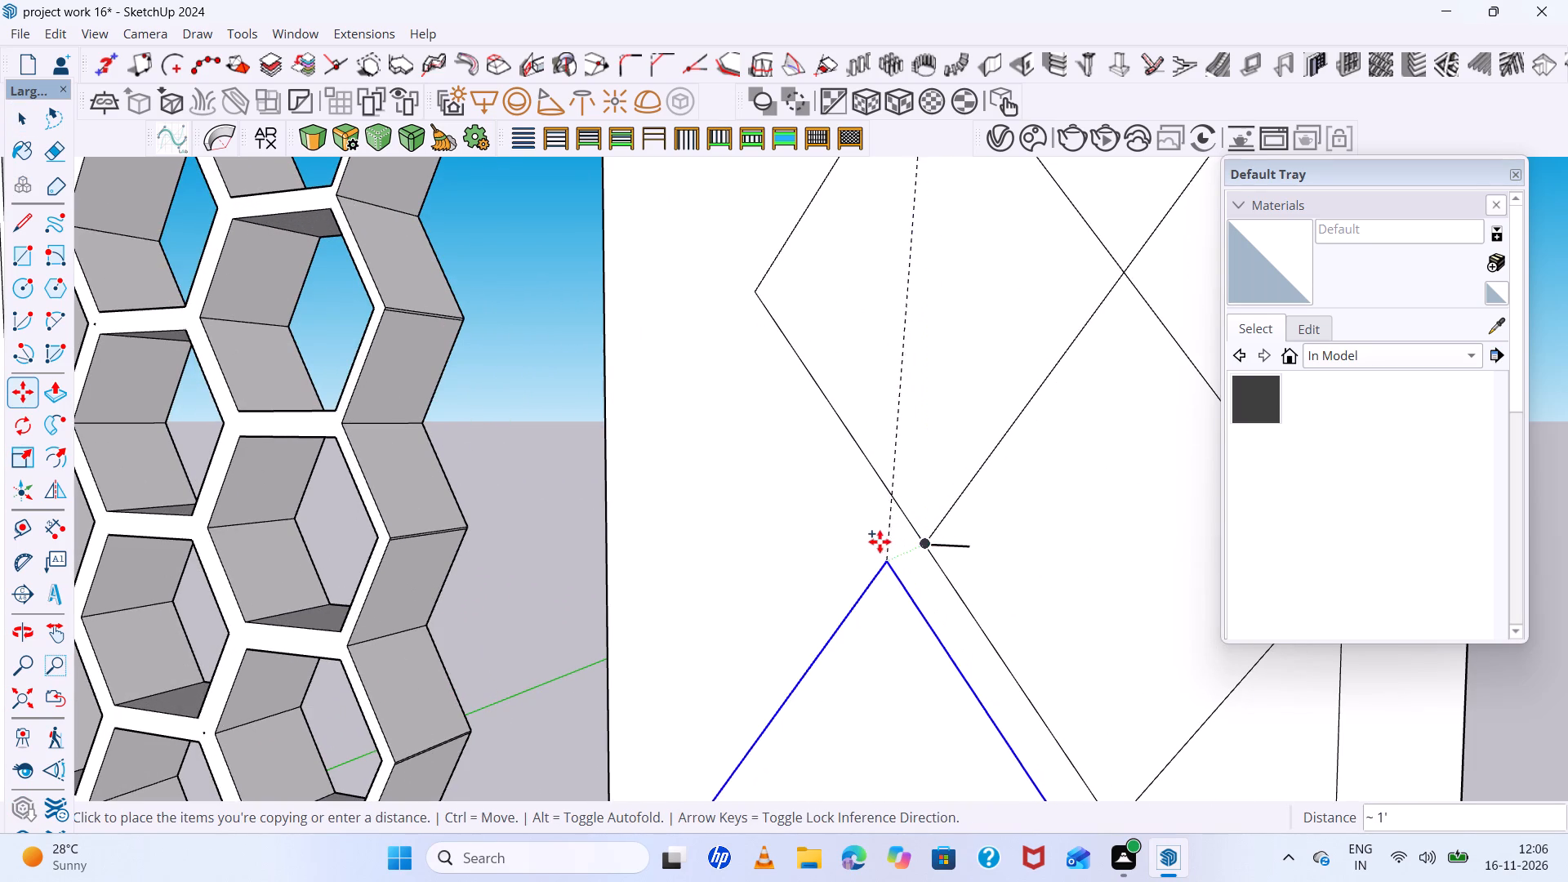
scroll(922, 536, up, 4)
click(922, 536)
scroll(741, 494, down, 11)
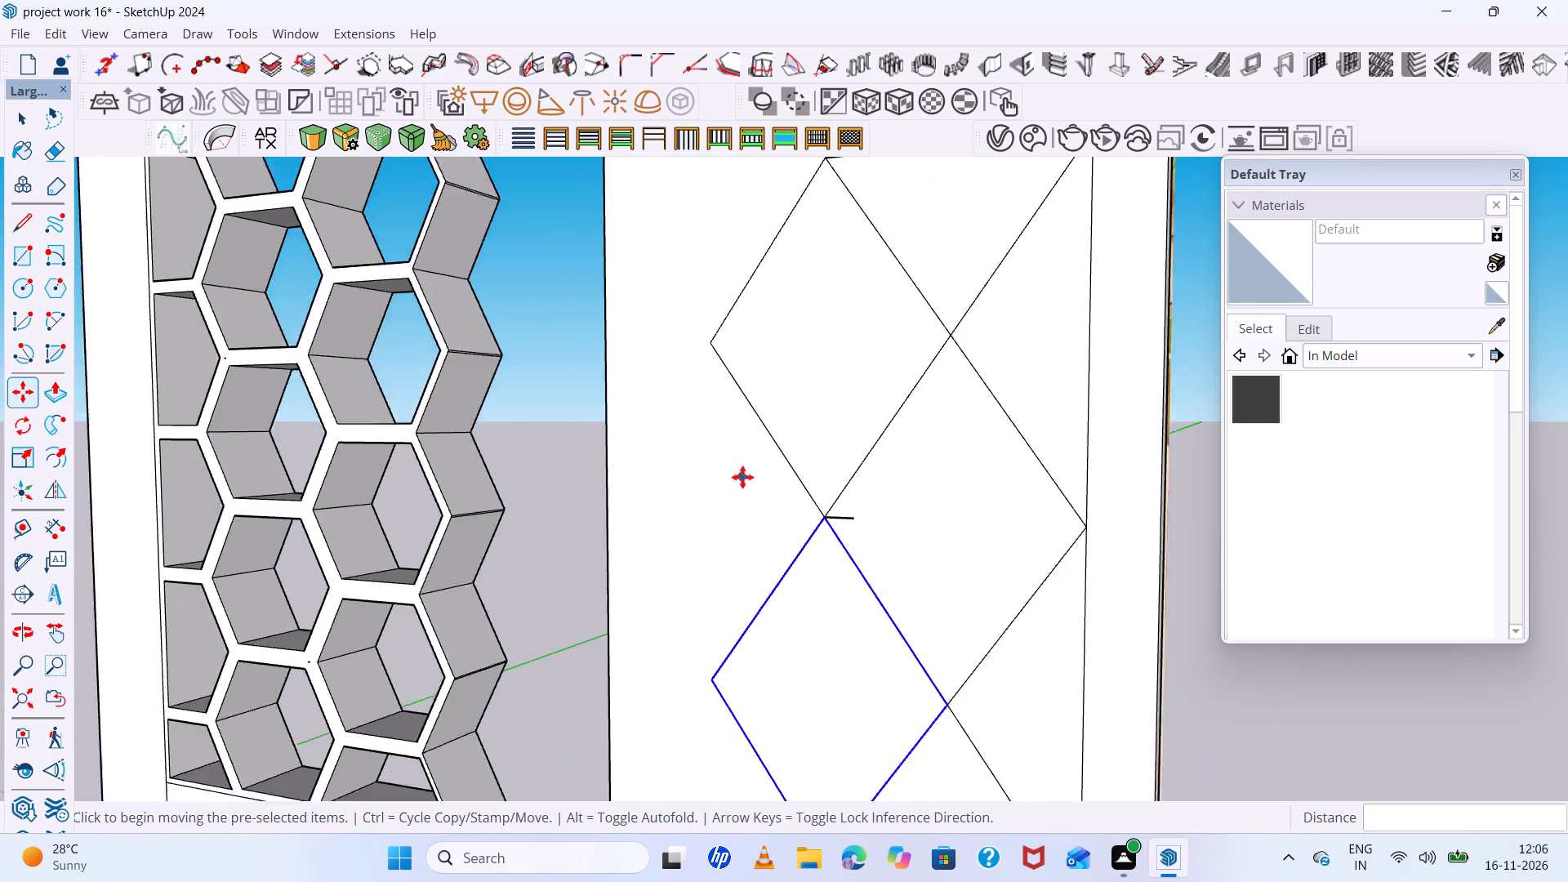
scroll(742, 477, down, 2)
scroll(907, 653, up, 17)
key(space)
click(979, 512)
Erase the two short horizontal helper lines at the top and middle diamonds' honeycomb-side corners.
scroll(964, 517, down, 20)
scroll(964, 517, down, 3)
scroll(1039, 701, up, 1)
middle_drag(1042, 702, 1121, 730)
scroll(934, 528, up, 4)
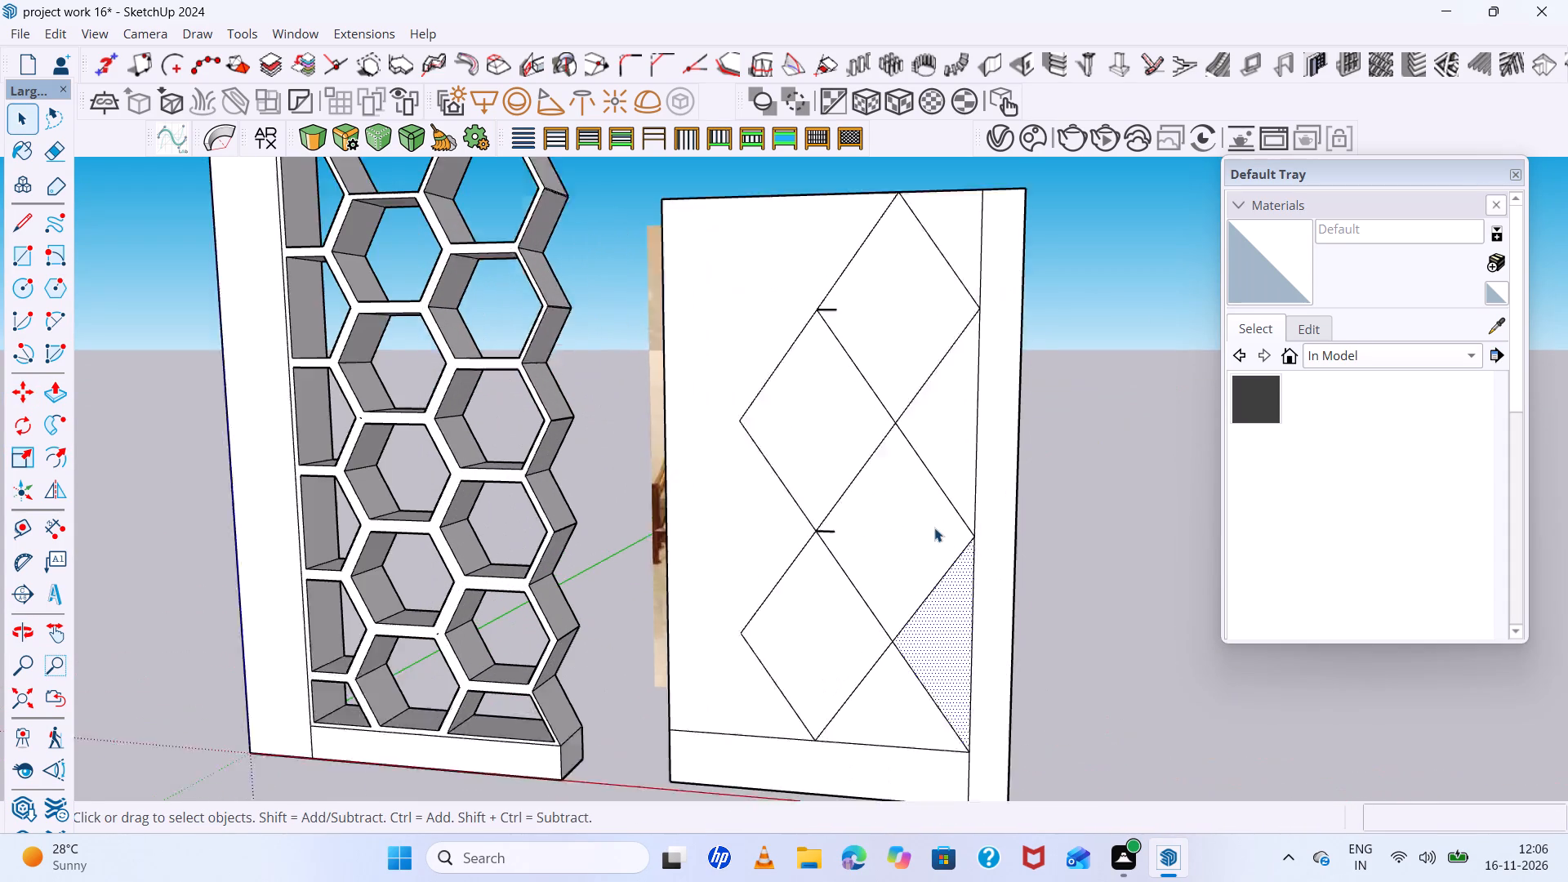
scroll(934, 528, up, 1)
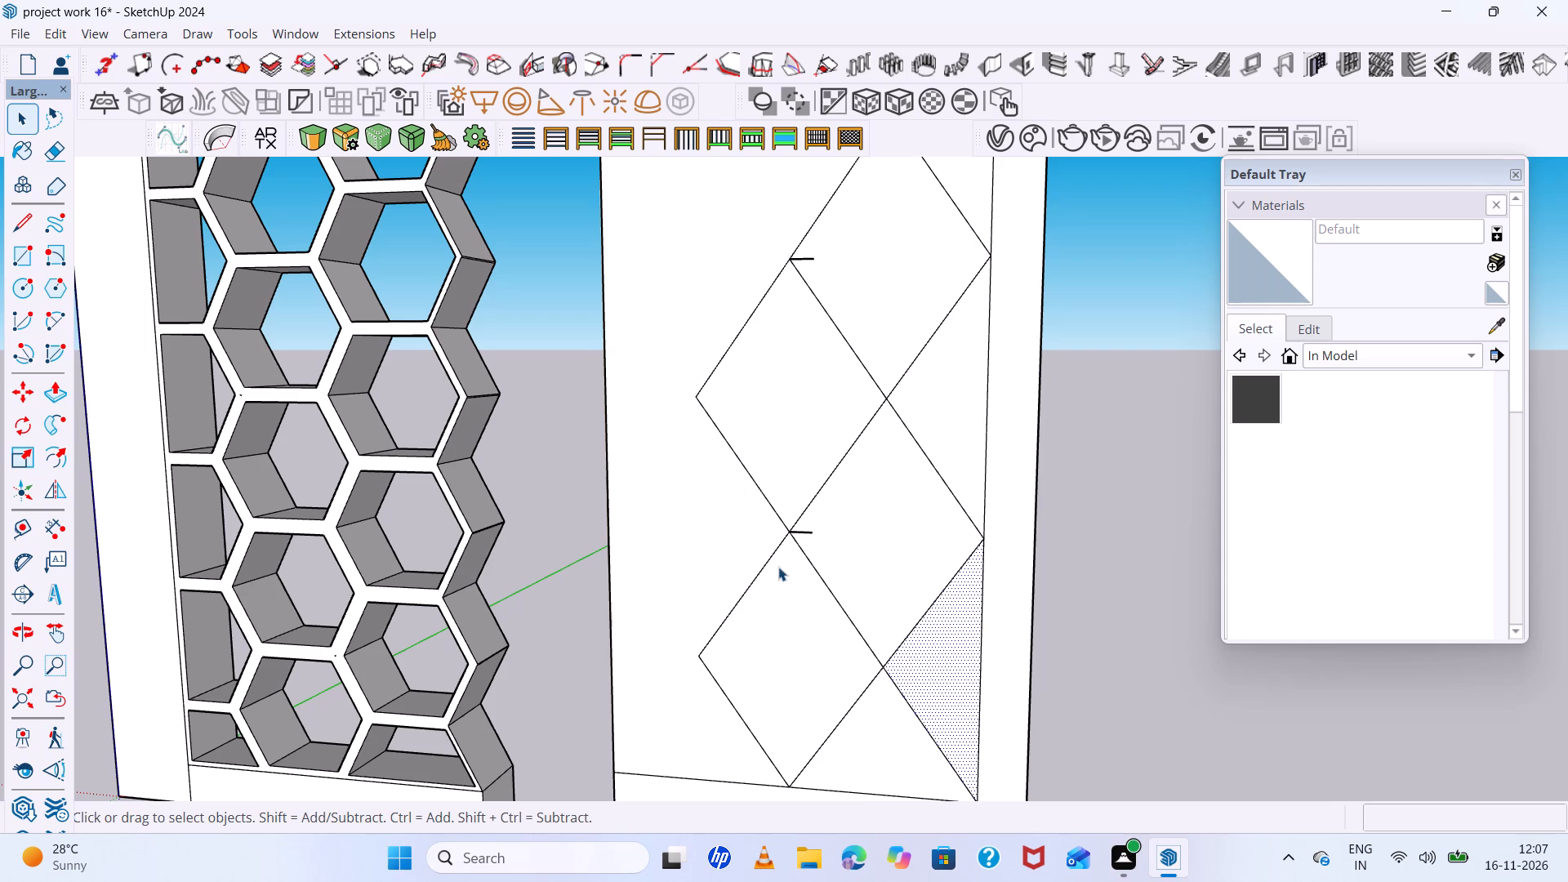
key(e)
scroll(817, 554, up, 11)
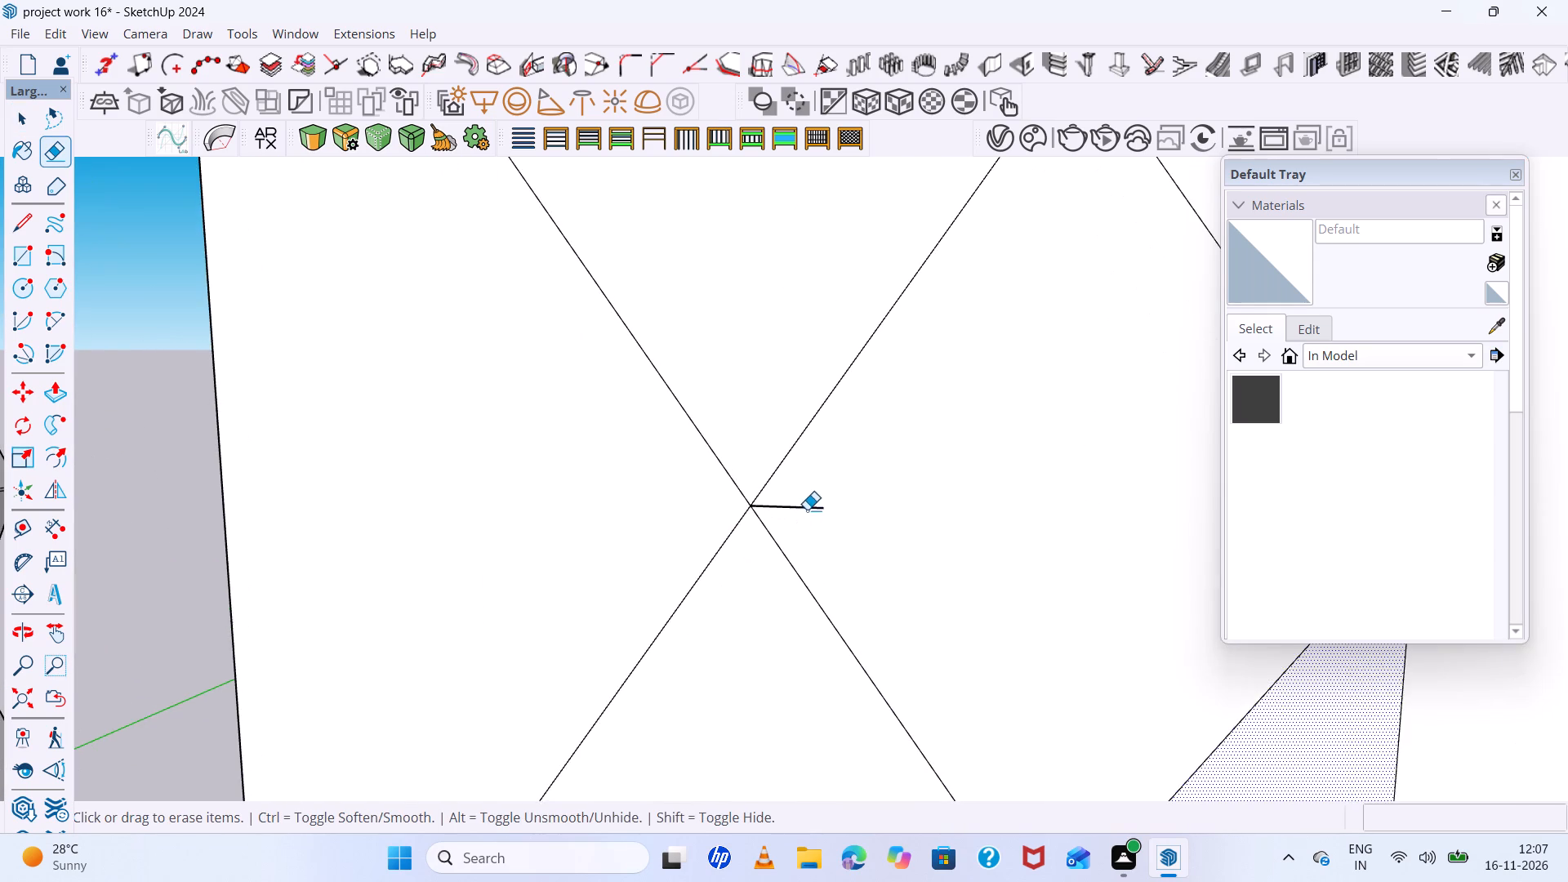
drag(807, 510, 812, 519)
scroll(848, 573, down, 17)
scroll(871, 402, up, 11)
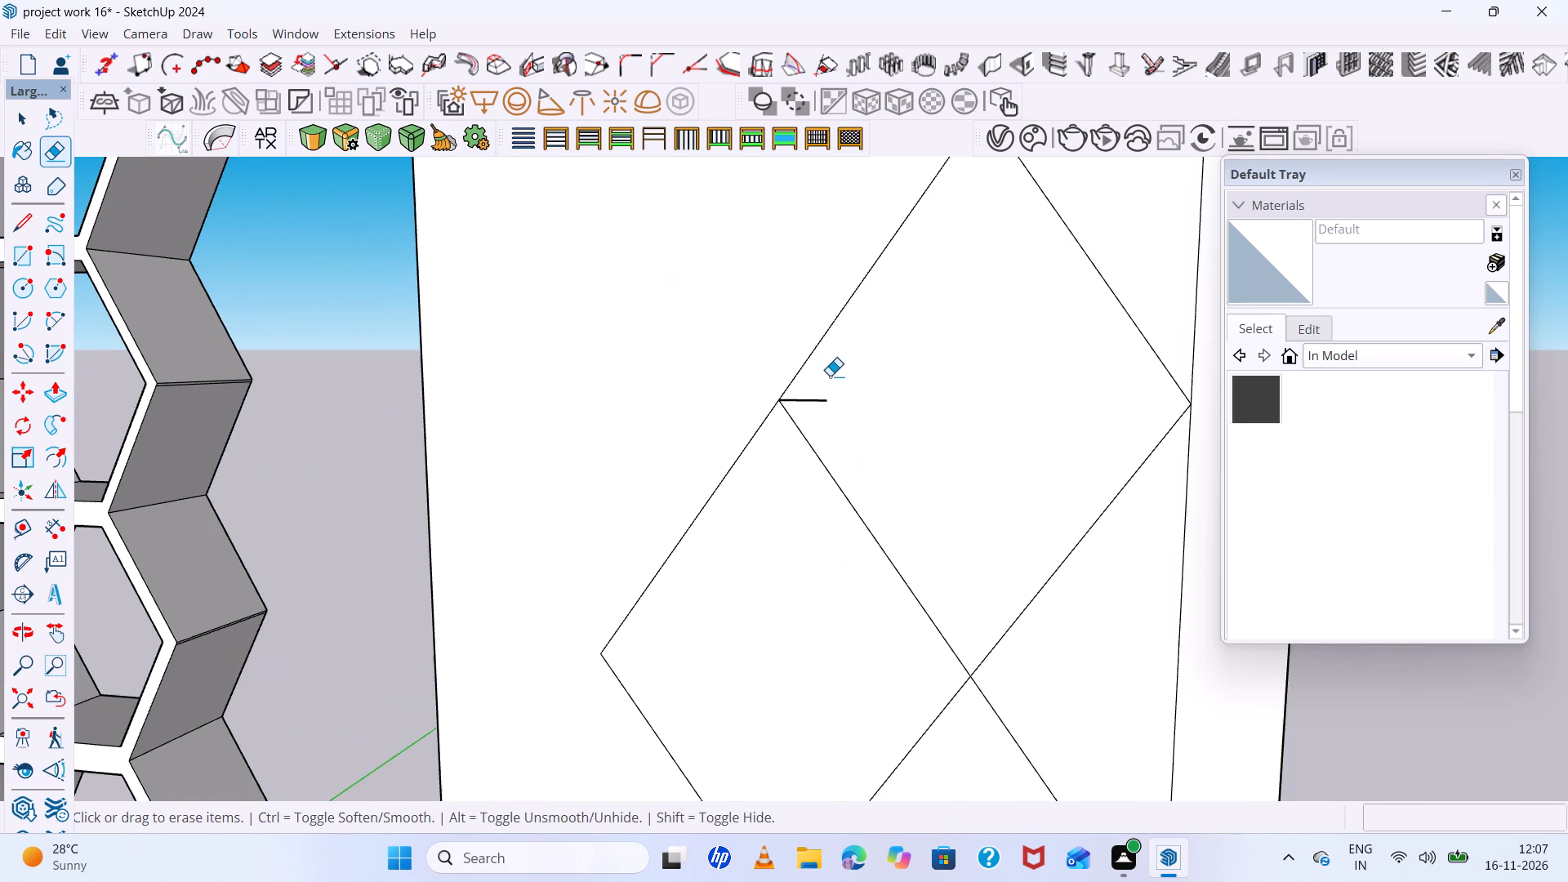
drag(822, 383, 813, 401)
scroll(921, 468, down, 11)
scroll(920, 465, up, 1)
Draw a line about 7" long from the top diamond's honeycomb-side corner to the panel's top edge, continuing that diamond's lower edge.
middle_drag(920, 465, 983, 777)
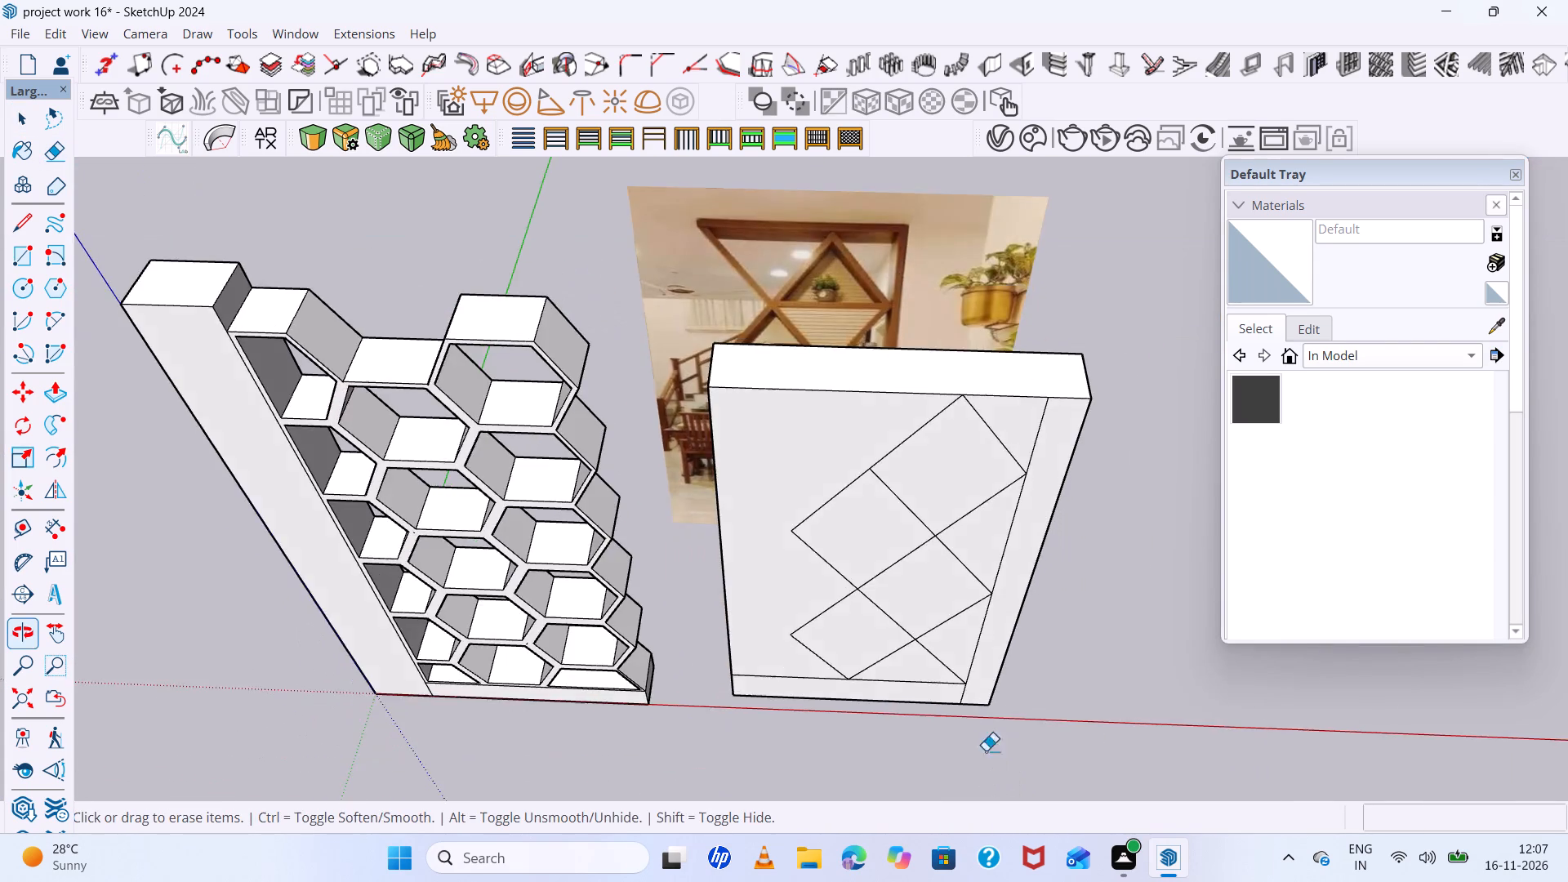
scroll(989, 630, down, 5)
scroll(935, 536, up, 6)
middle_drag(905, 497, 875, 353)
scroll(915, 522, up, 5)
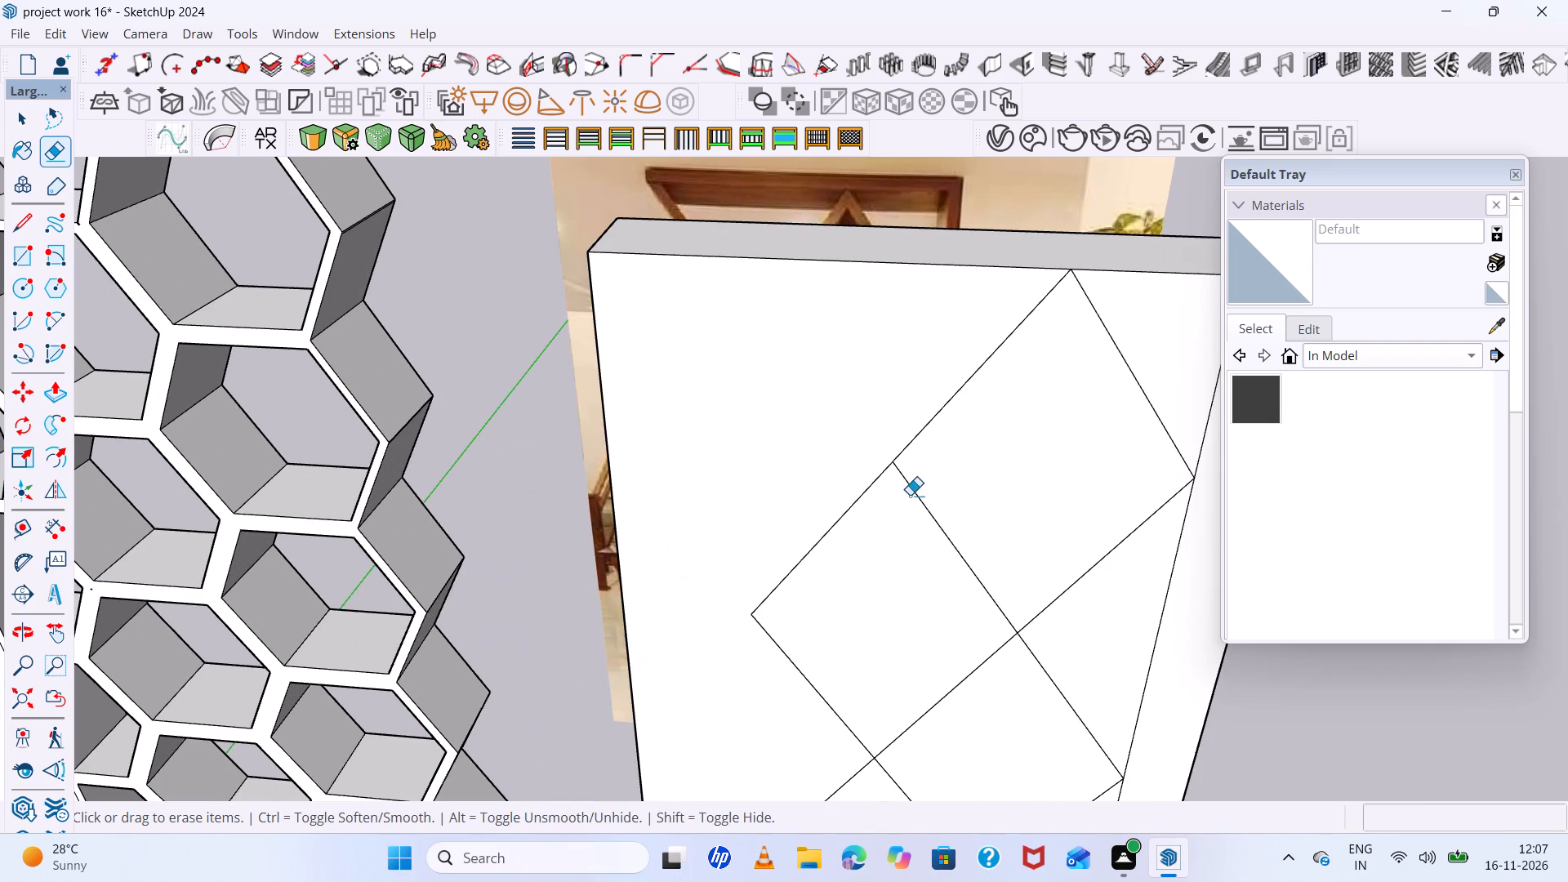
key(l)
scroll(892, 486, up, 5)
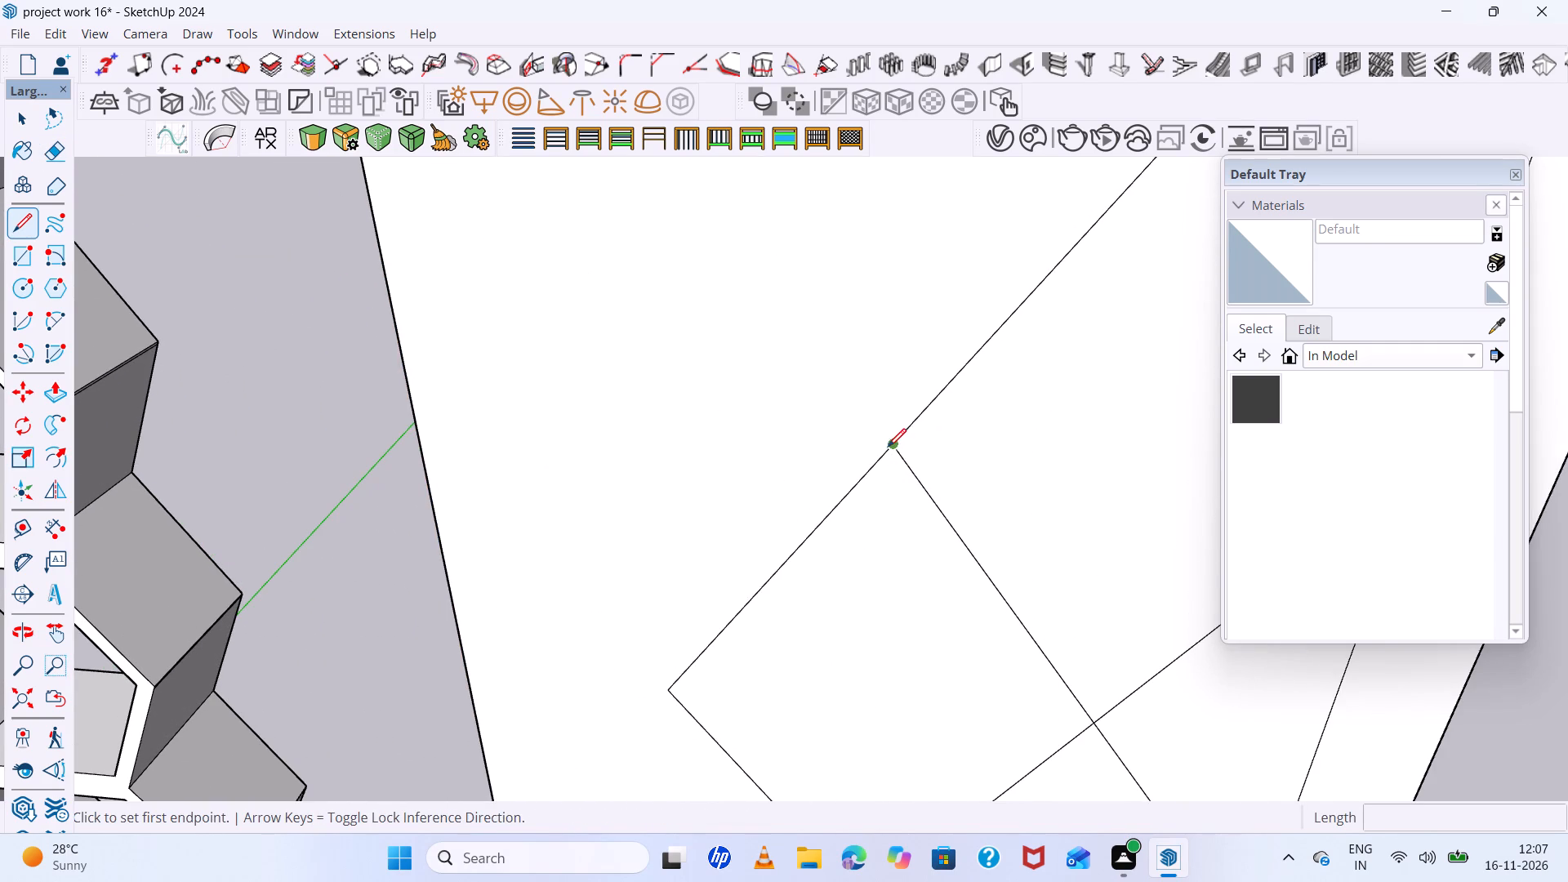
click(892, 447)
scroll(991, 577, down, 12)
scroll(897, 461, up, 5)
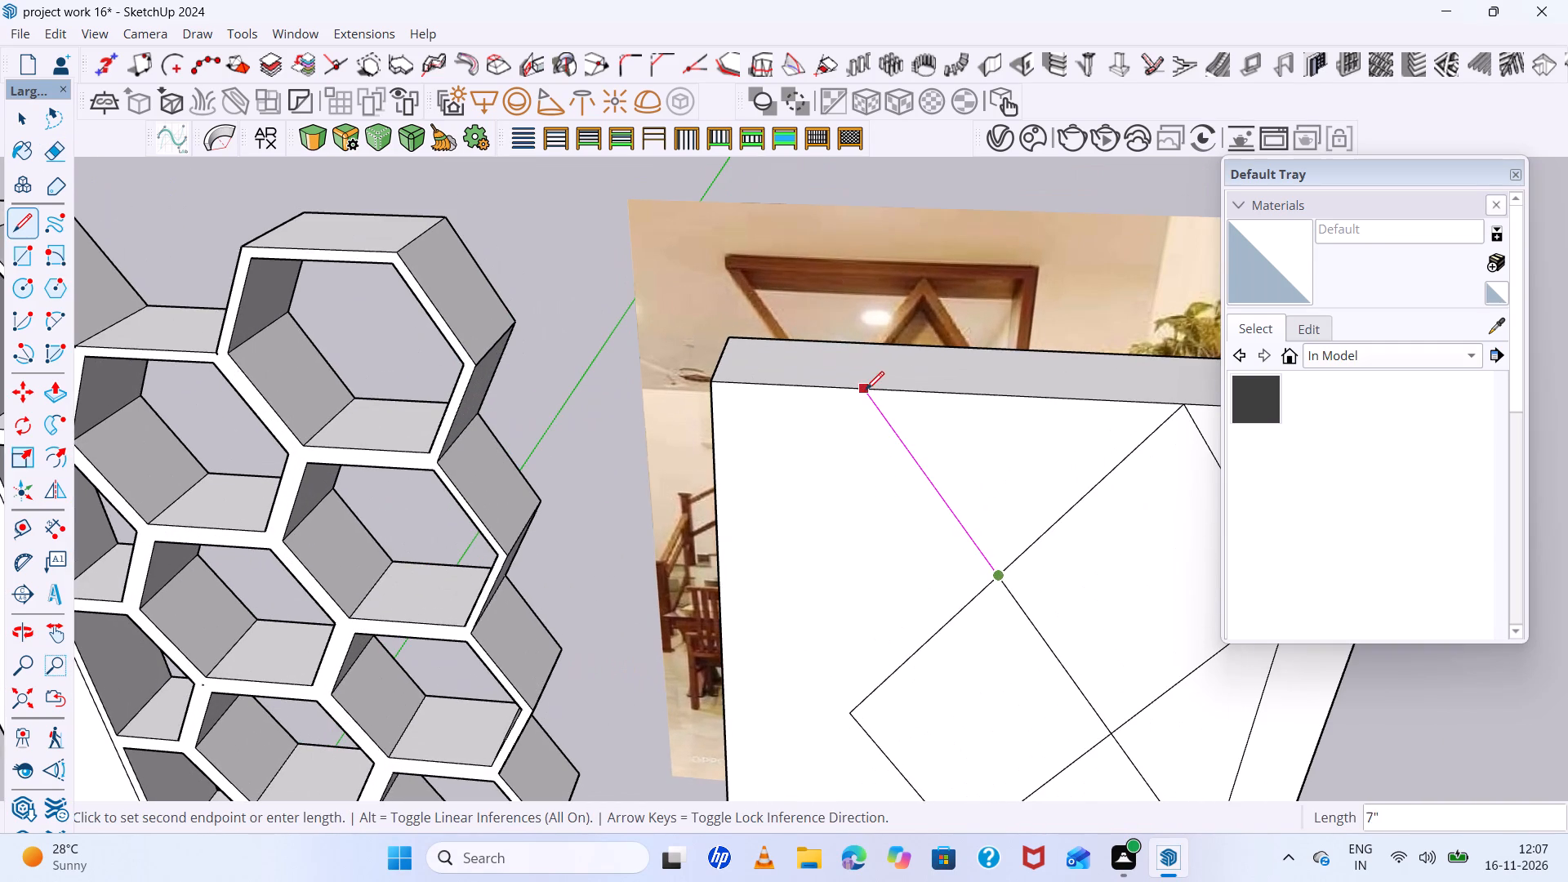
click(862, 389)
scroll(764, 403, down, 12)
middle_drag(865, 487, 869, 364)
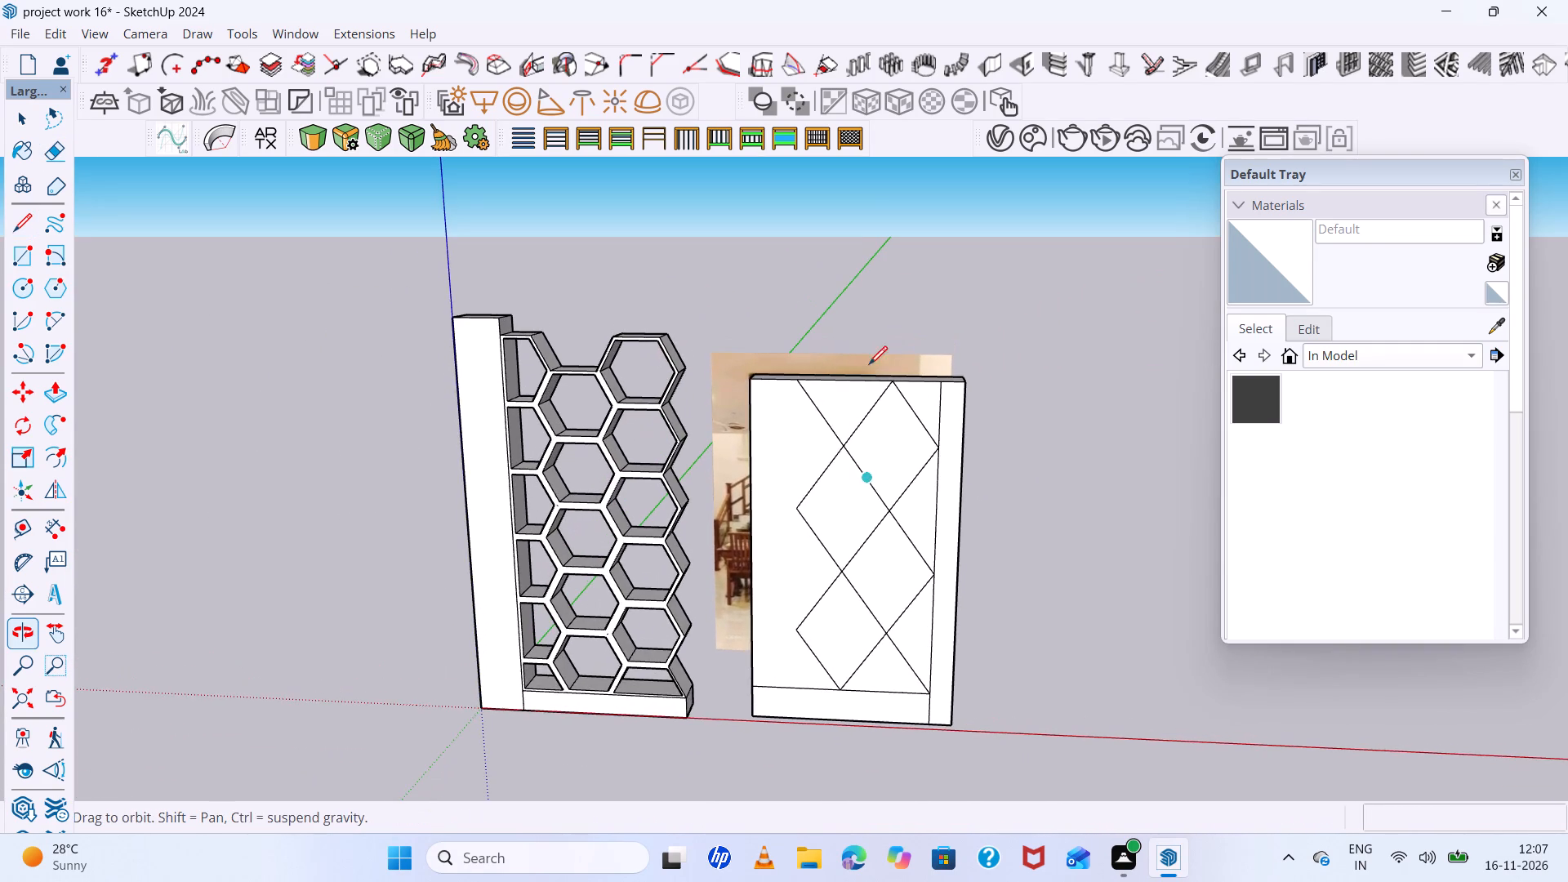
key(space)
Examine the panel's diamond pattern against the reference picture behind it from several angles.
scroll(720, 476, down, 5)
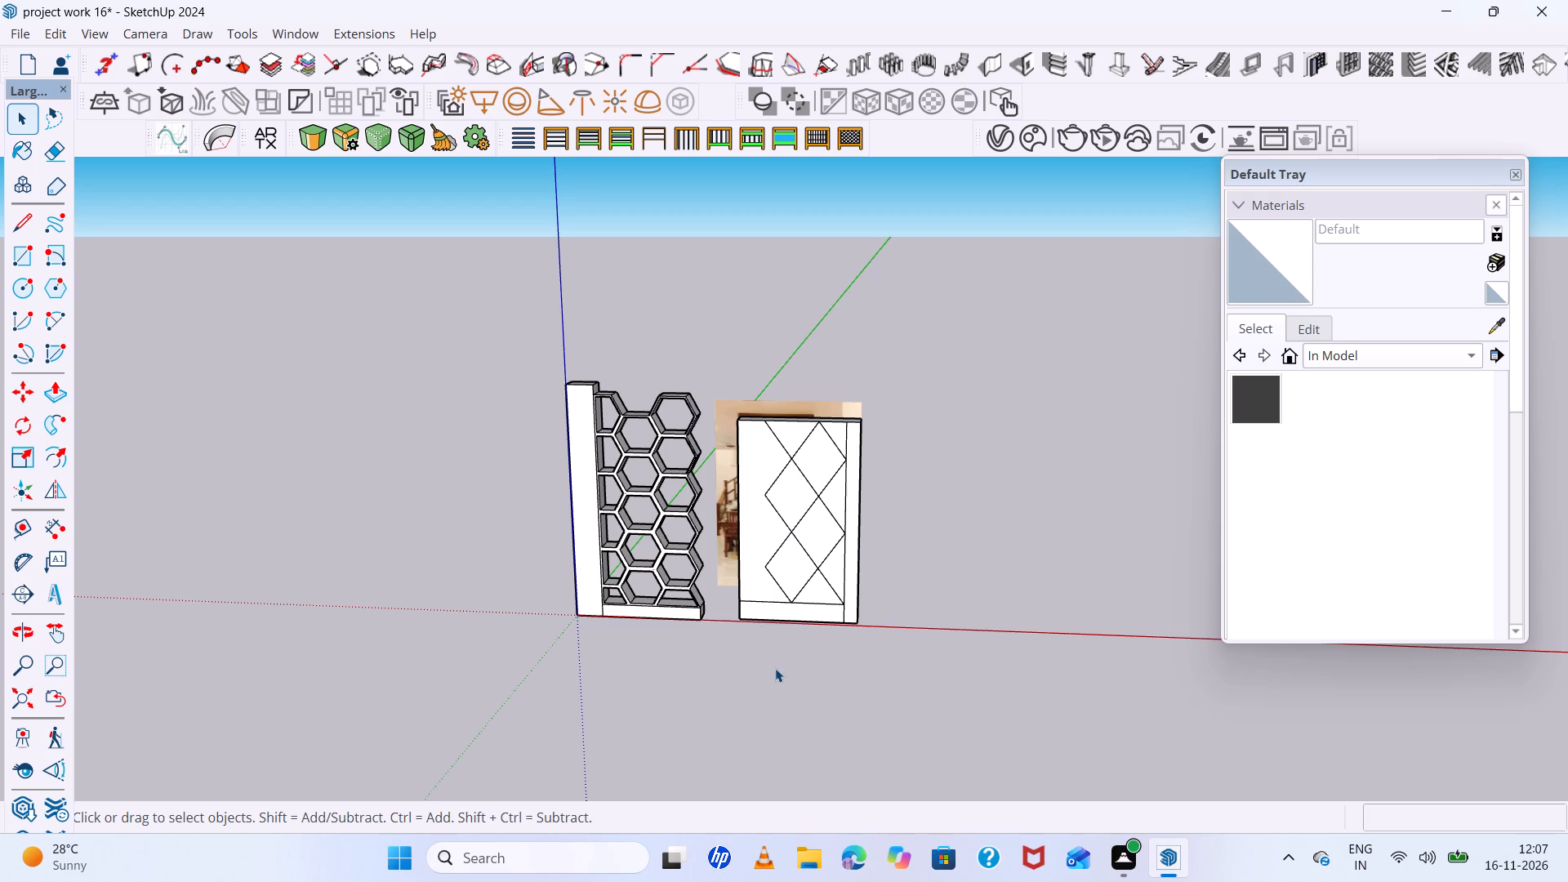
scroll(779, 783, down, 5)
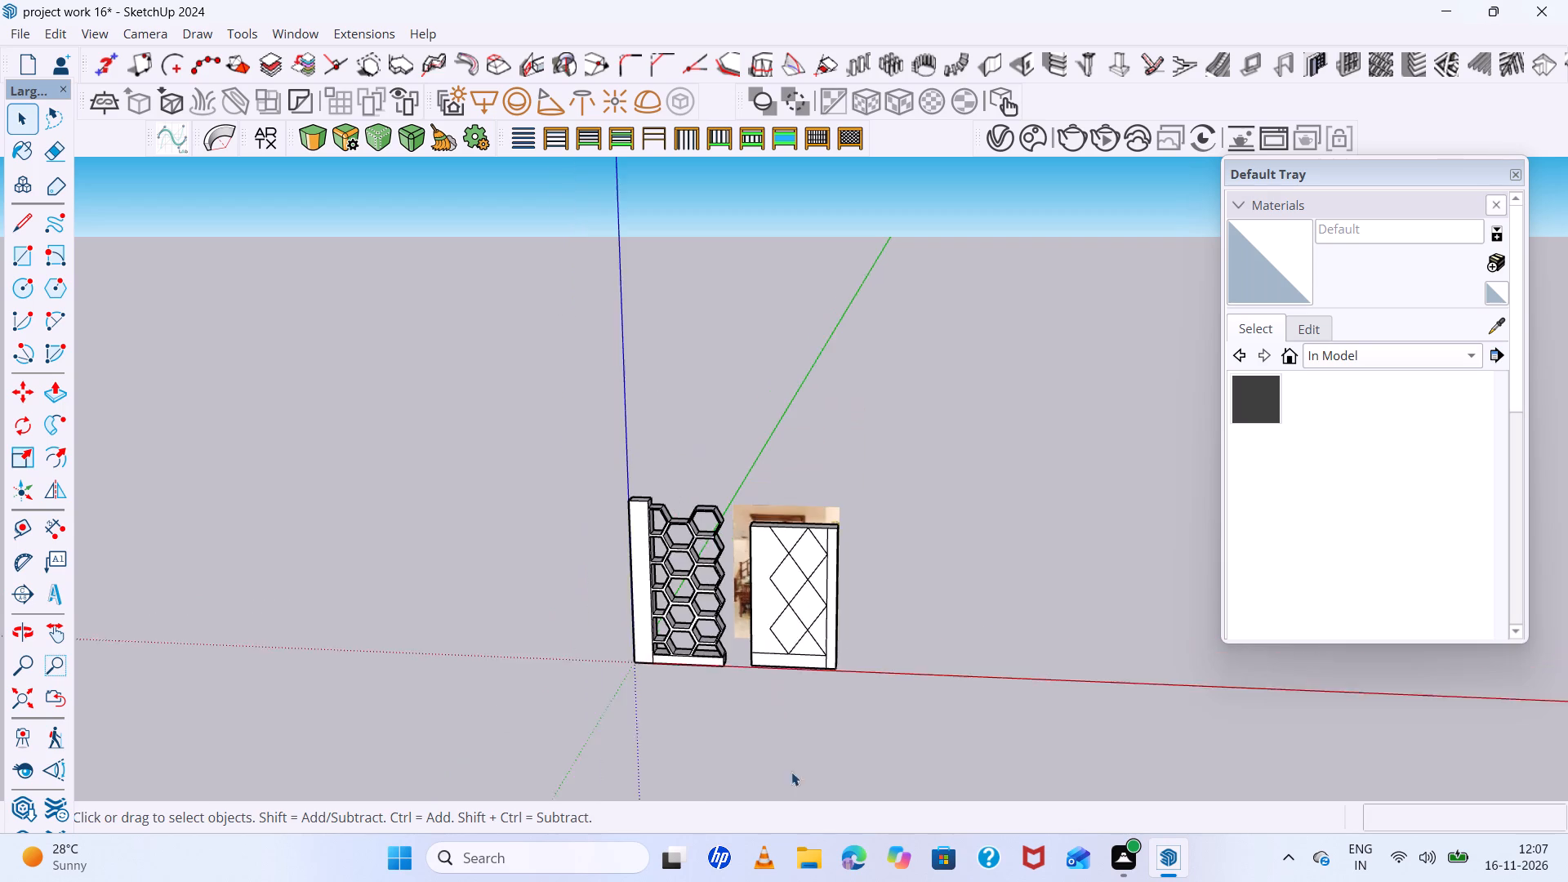
scroll(809, 750, up, 5)
scroll(774, 525, down, 6)
middle_drag(796, 528, 1022, 594)
scroll(849, 490, up, 4)
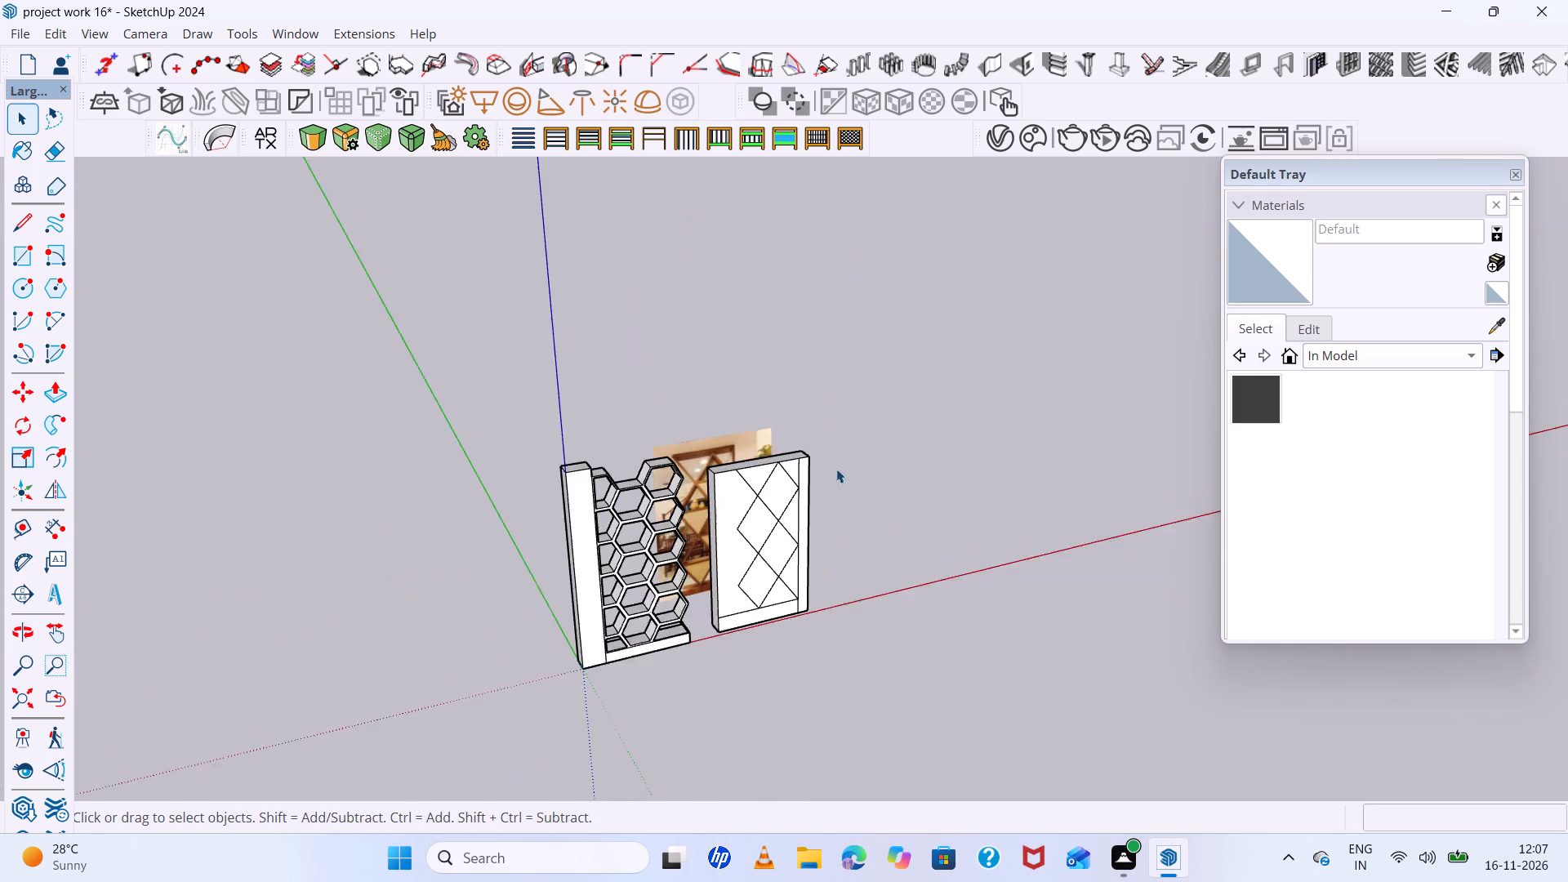
scroll(836, 469, up, 1)
scroll(560, 385, down, 2)
middle_drag(630, 432, 623, 537)
scroll(674, 467, up, 14)
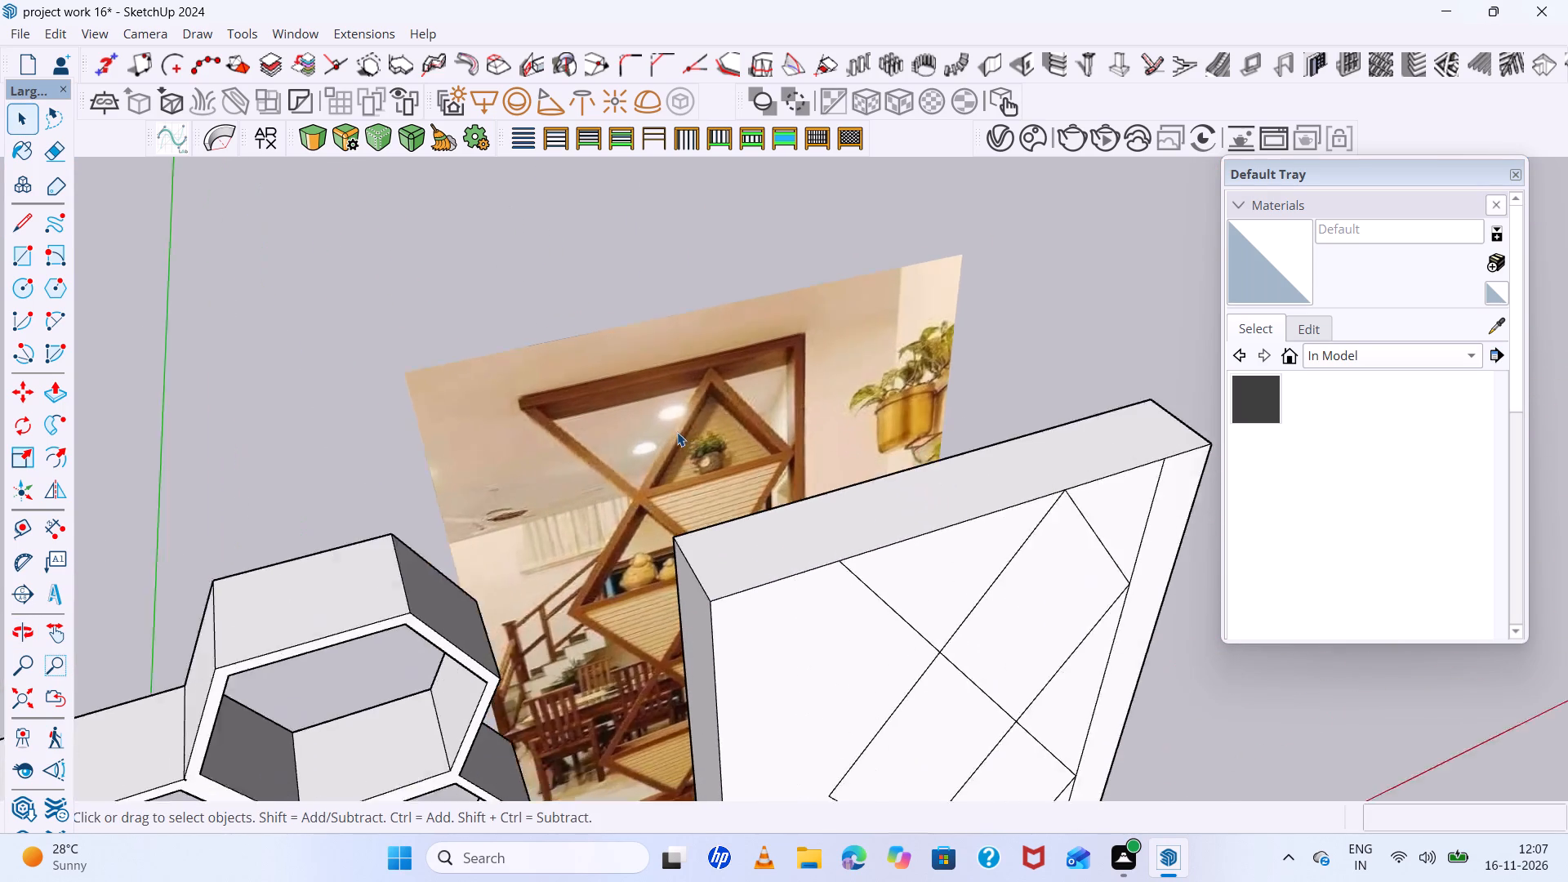
scroll(677, 432, up, 3)
scroll(633, 403, down, 15)
middle_drag(719, 515, 701, 483)
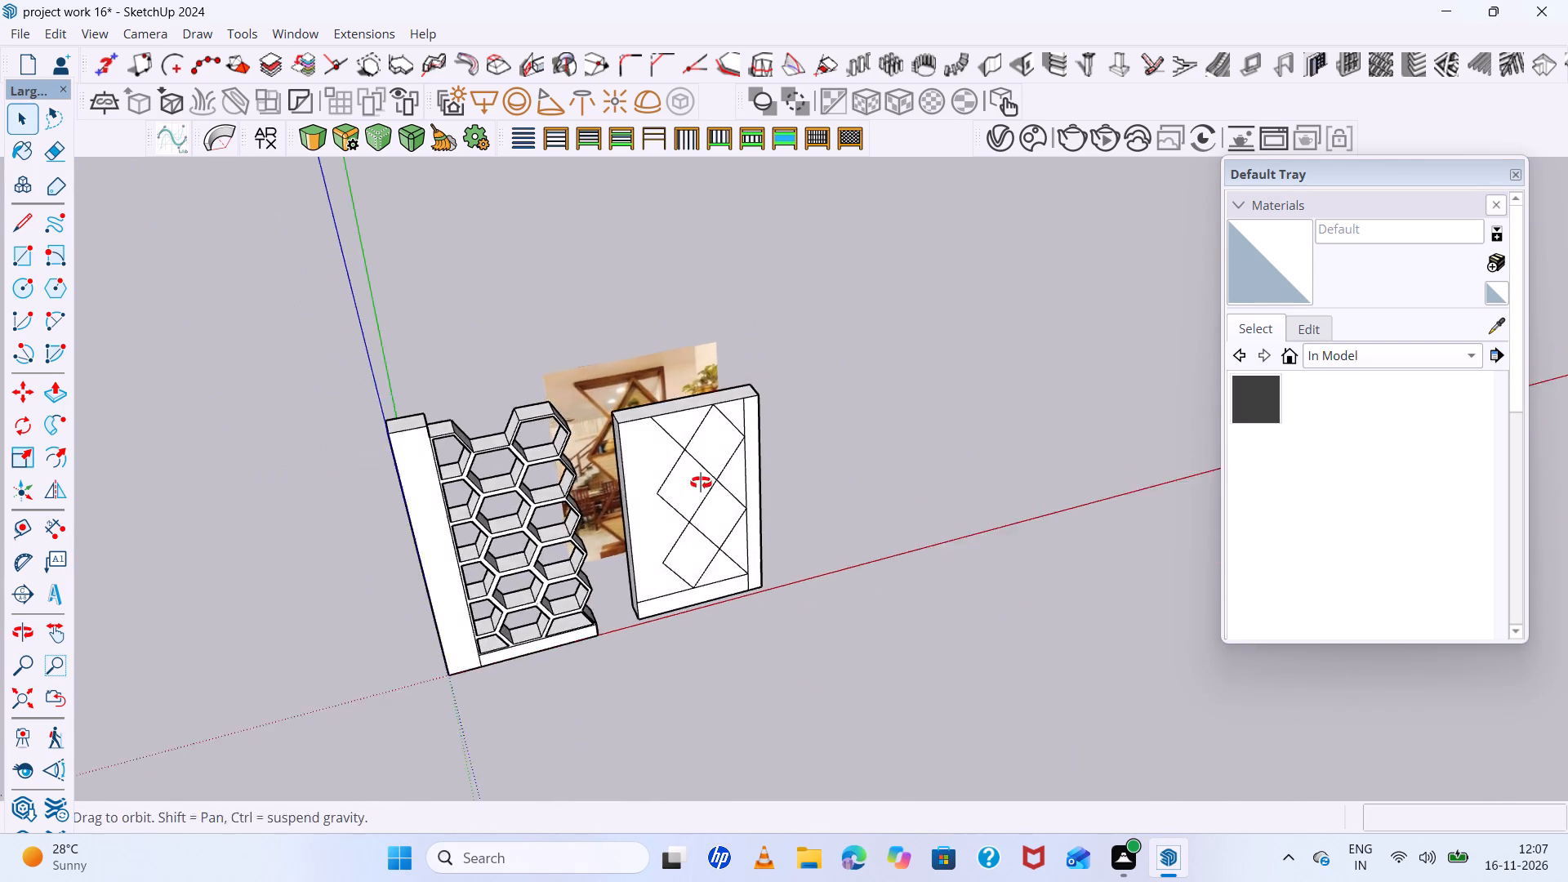
middle_drag(701, 483, 659, 408)
scroll(655, 403, down, 3)
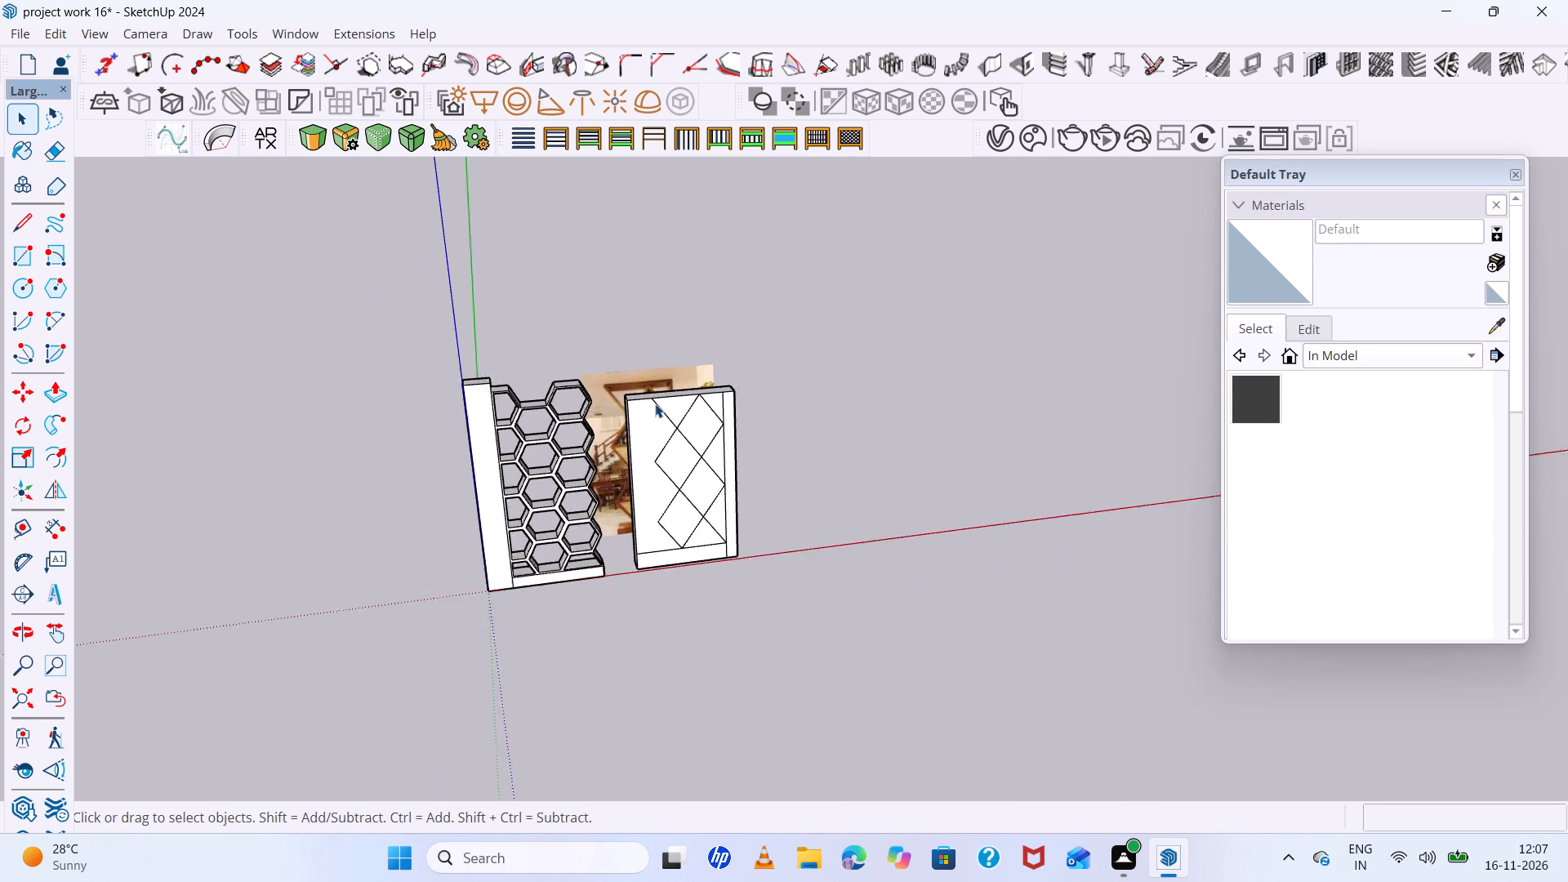
scroll(655, 403, down, 2)
scroll(687, 431, up, 10)
scroll(827, 469, down, 1)
middle_drag(830, 467, 649, 313)
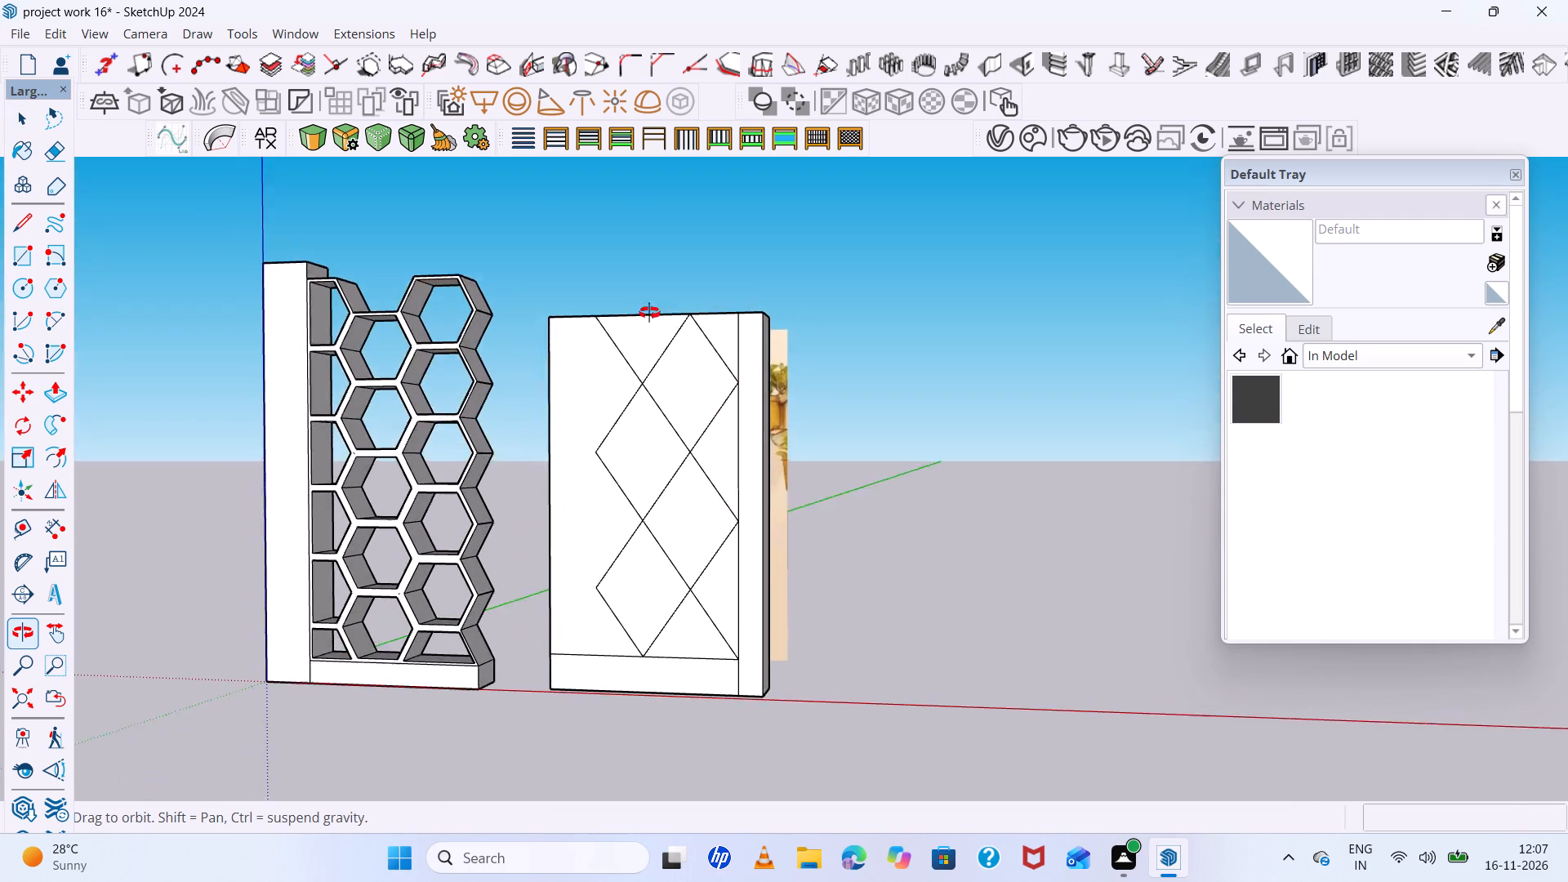
middle_drag(649, 313, 645, 269)
scroll(644, 274, down, 5)
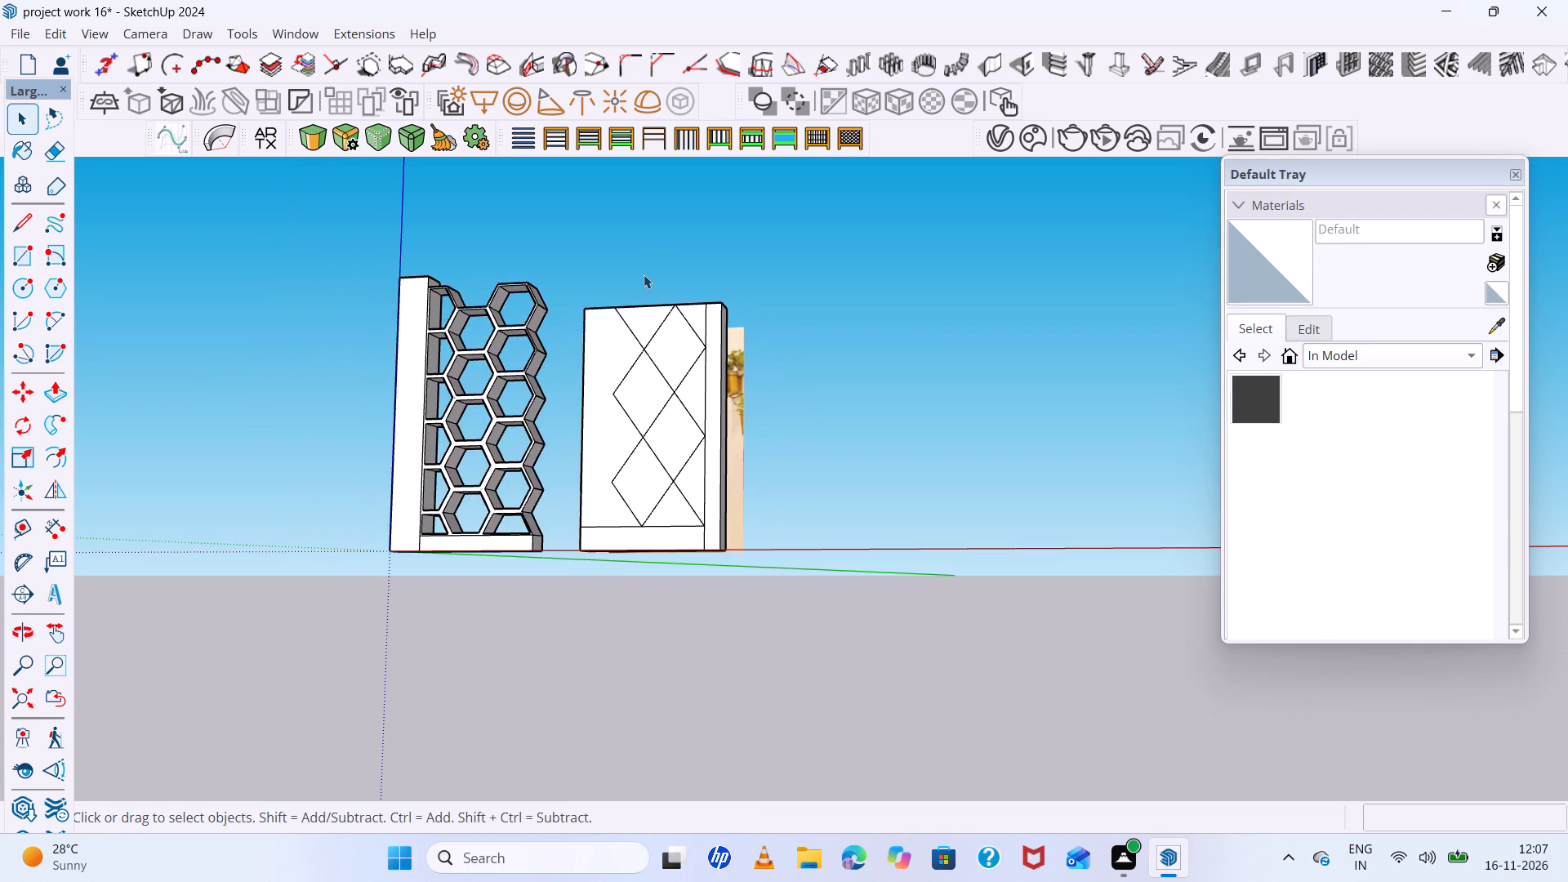
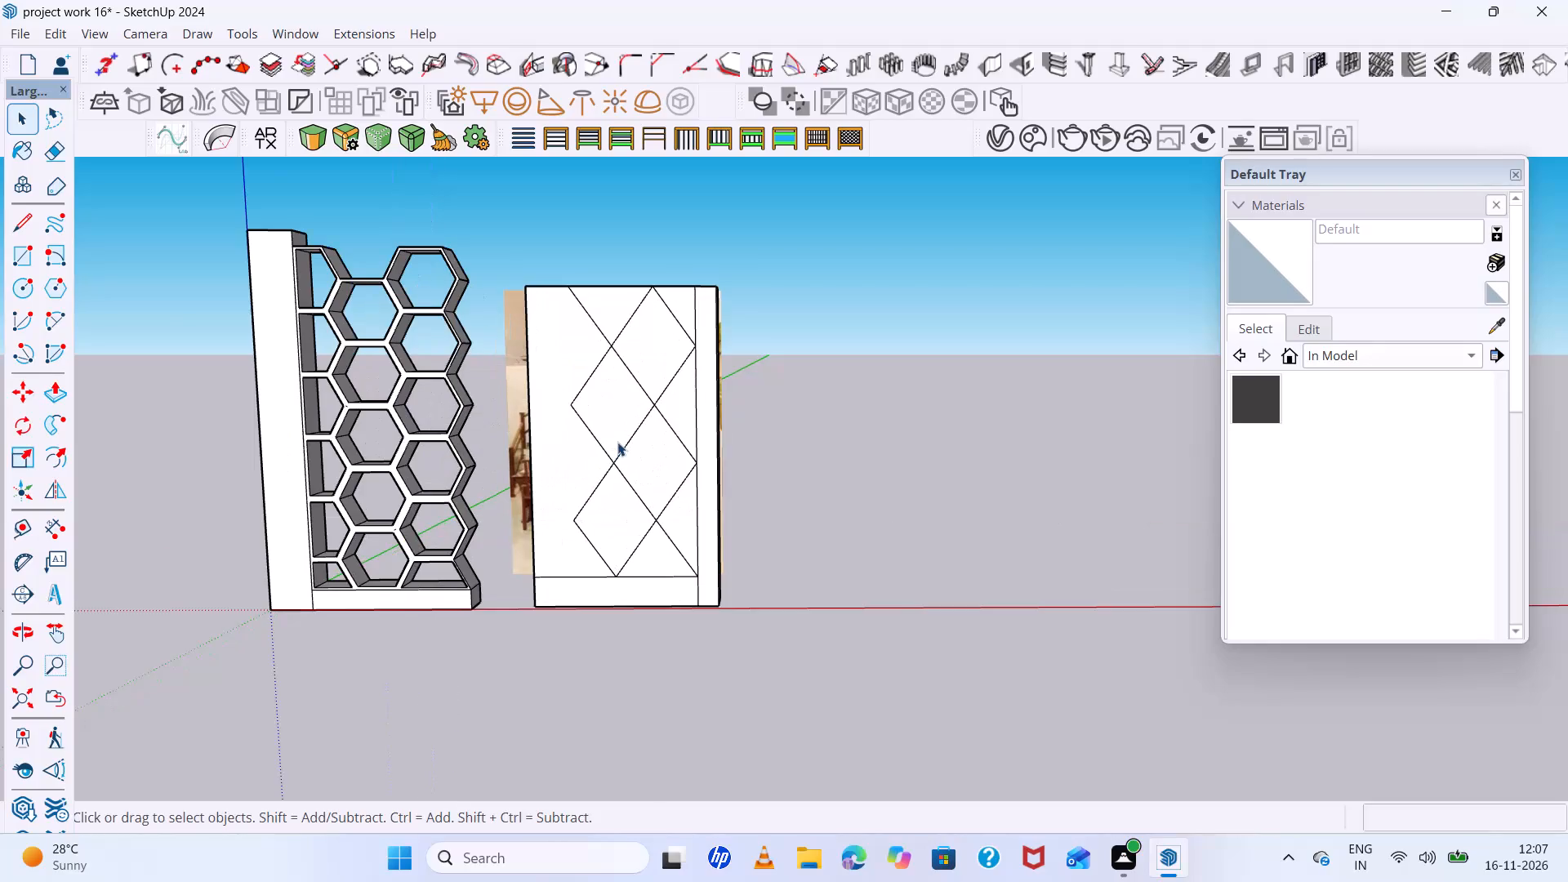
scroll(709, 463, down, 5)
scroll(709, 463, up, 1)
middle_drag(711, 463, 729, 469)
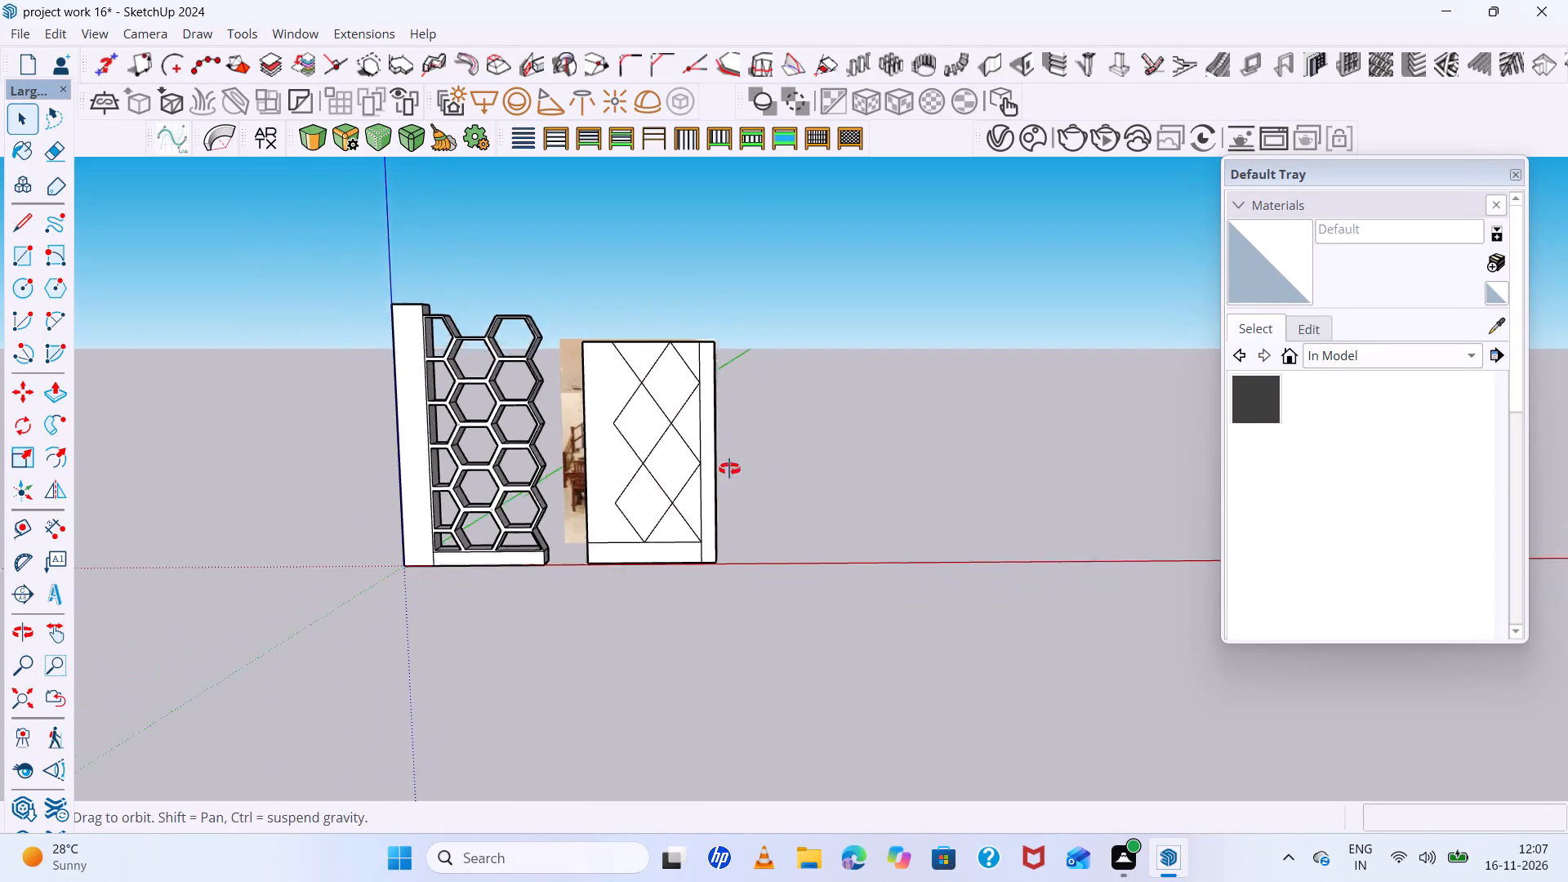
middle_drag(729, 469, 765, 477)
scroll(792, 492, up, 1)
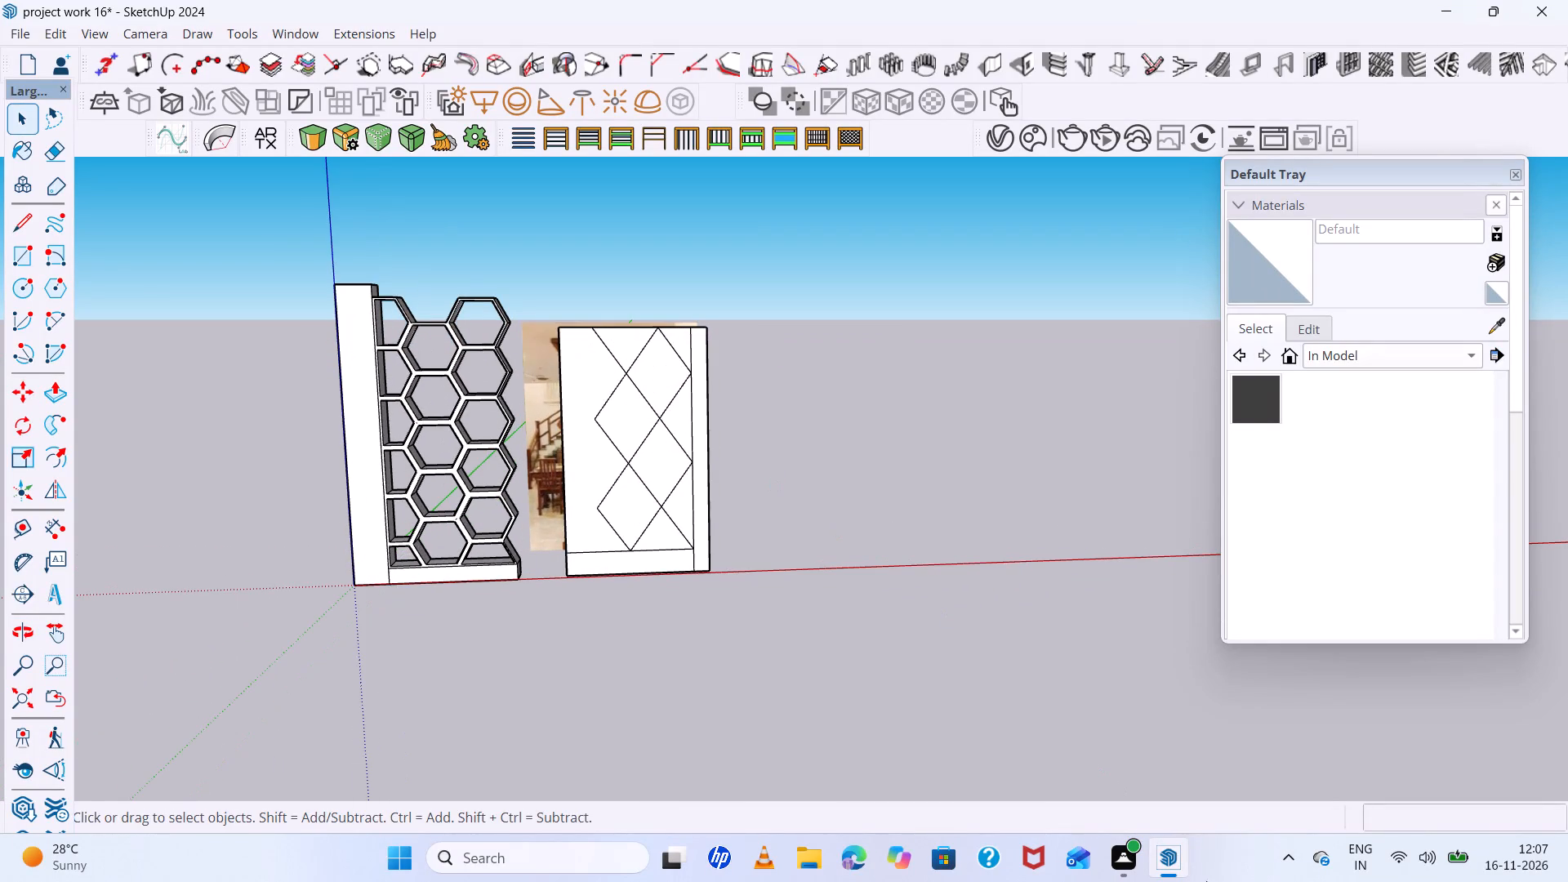
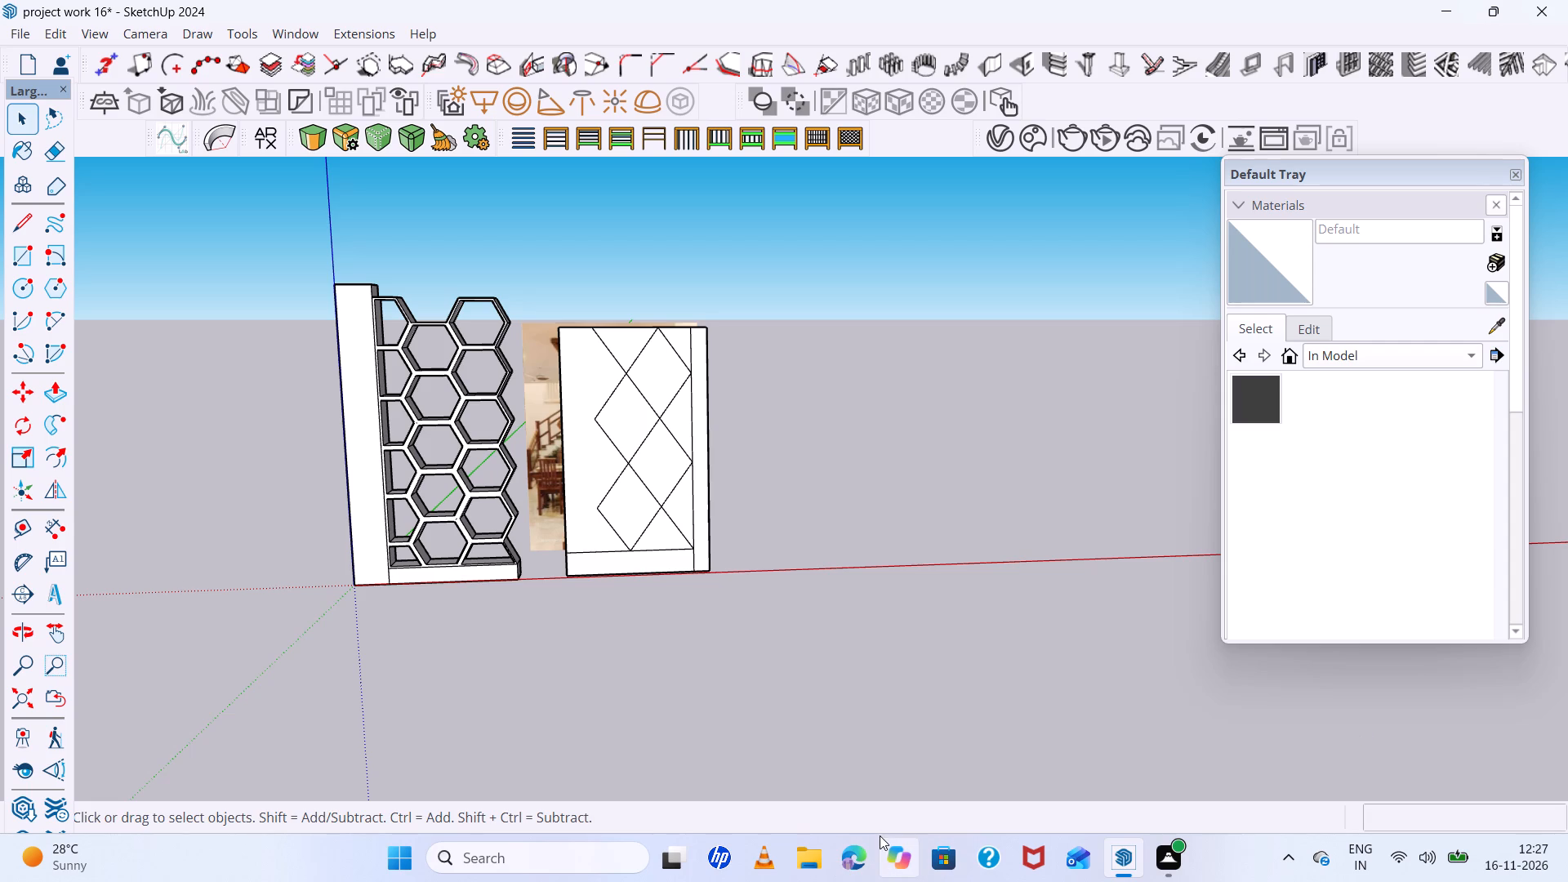
Examine the honeycomb partition, the diamond-pattern panel and the reference image behind them from several angles and distances.
scroll(962, 816, down, 3)
scroll(865, 479, down, 6)
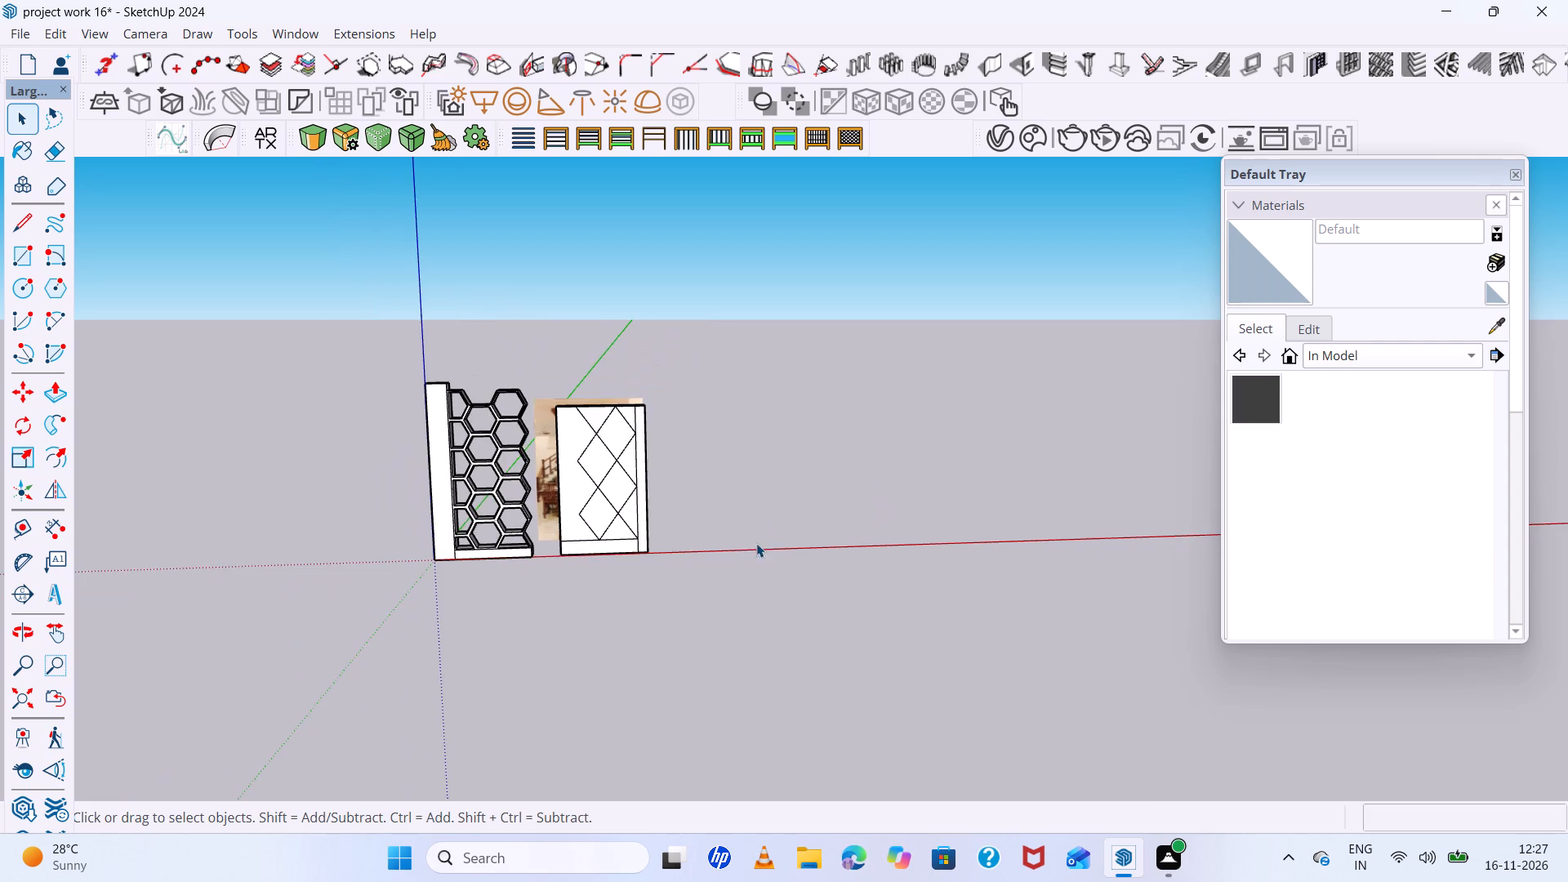
middle_drag(756, 543, 682, 435)
scroll(623, 435, up, 11)
scroll(612, 430, down, 4)
middle_click(614, 435)
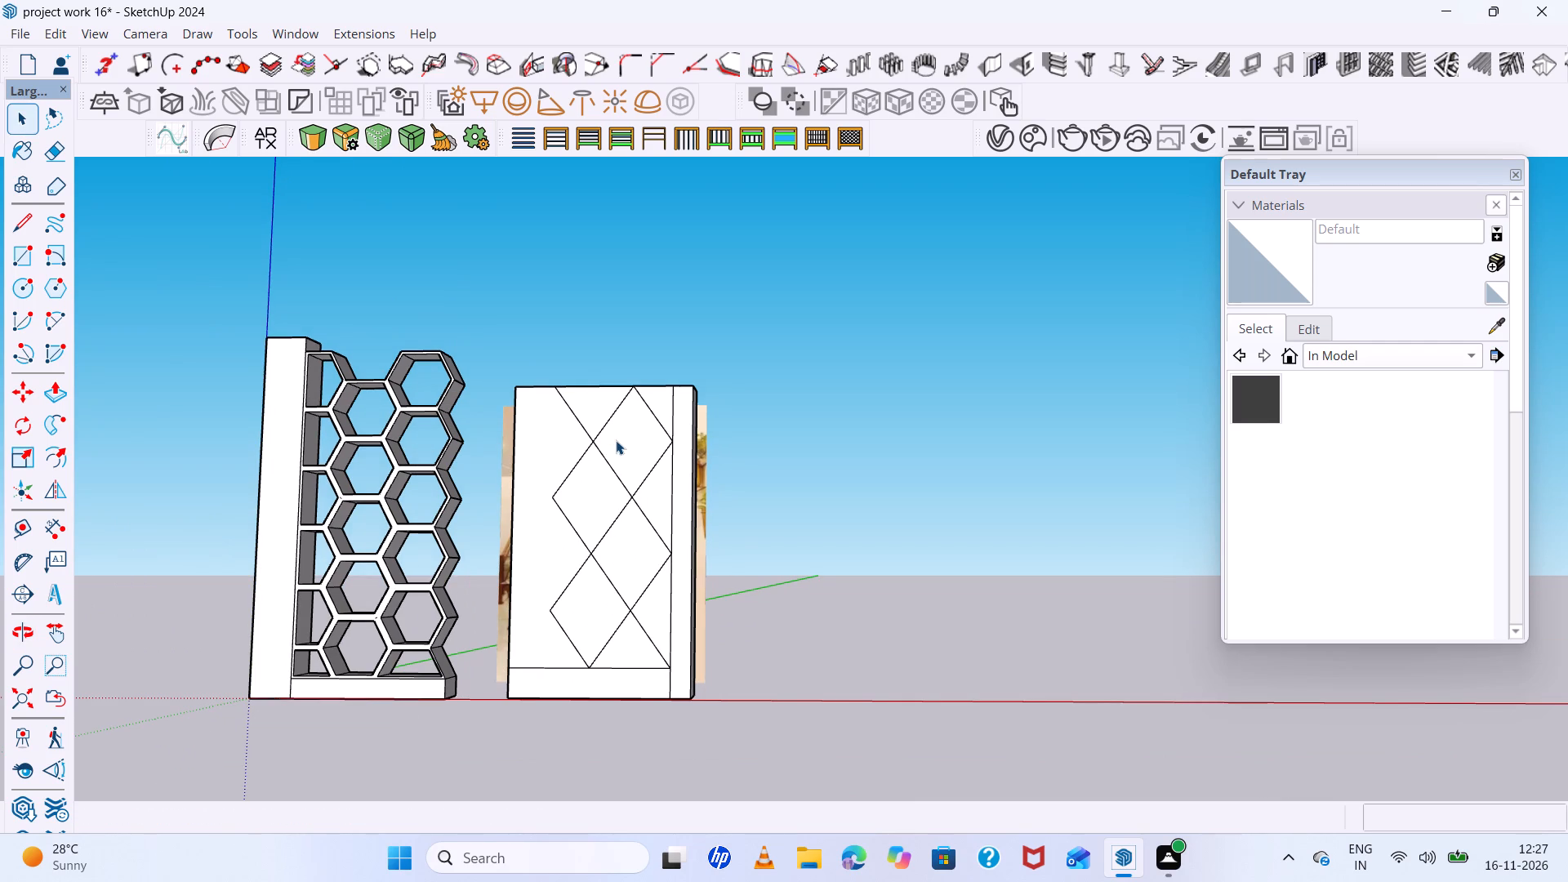
scroll(616, 440, down, 2)
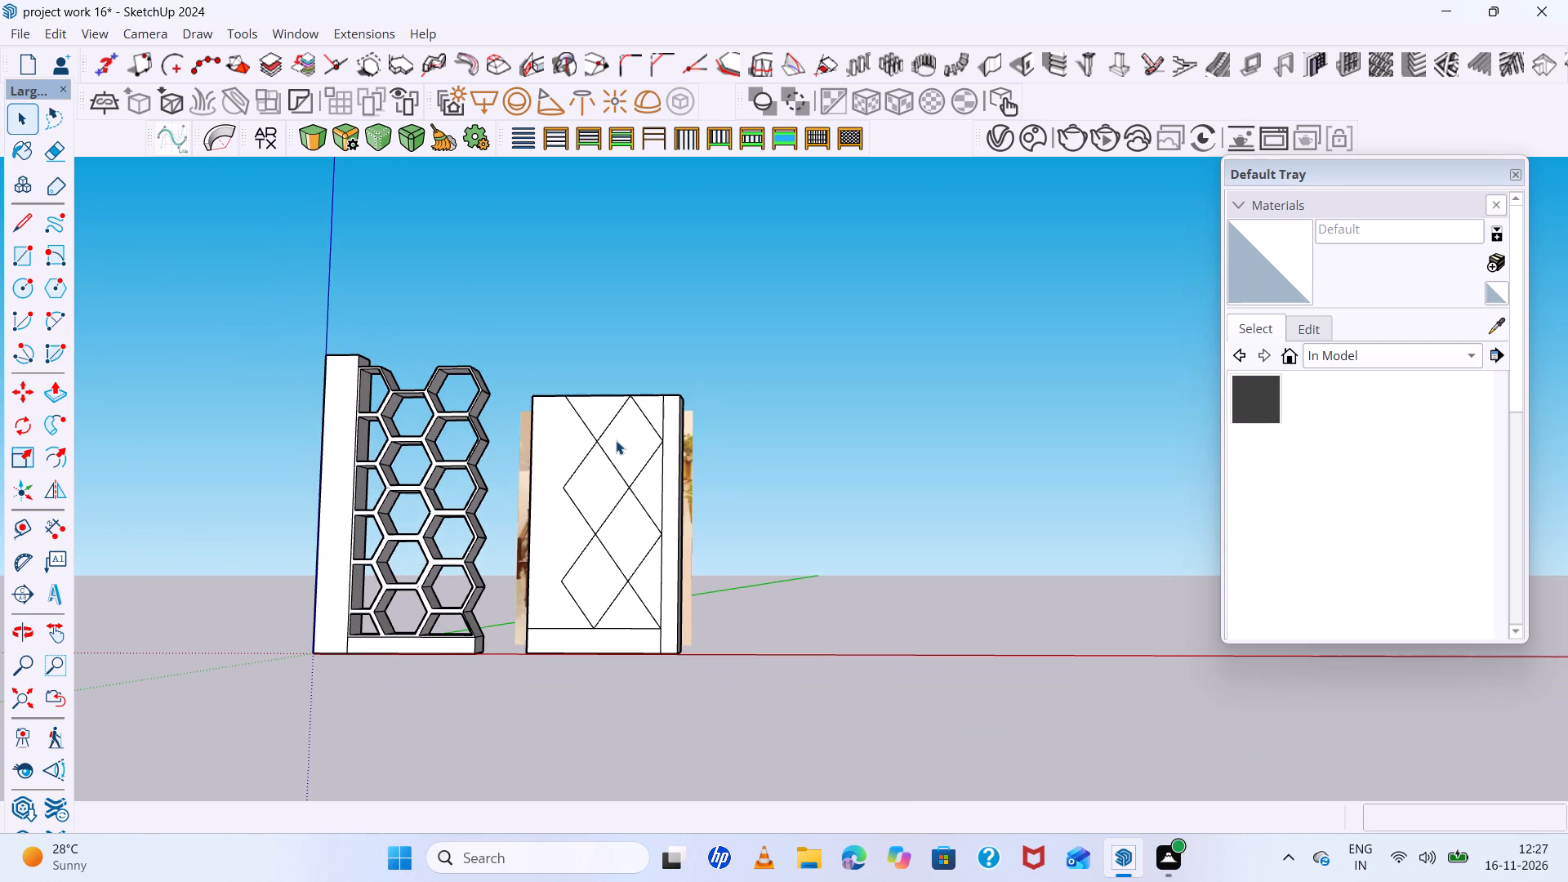
scroll(616, 440, down, 2)
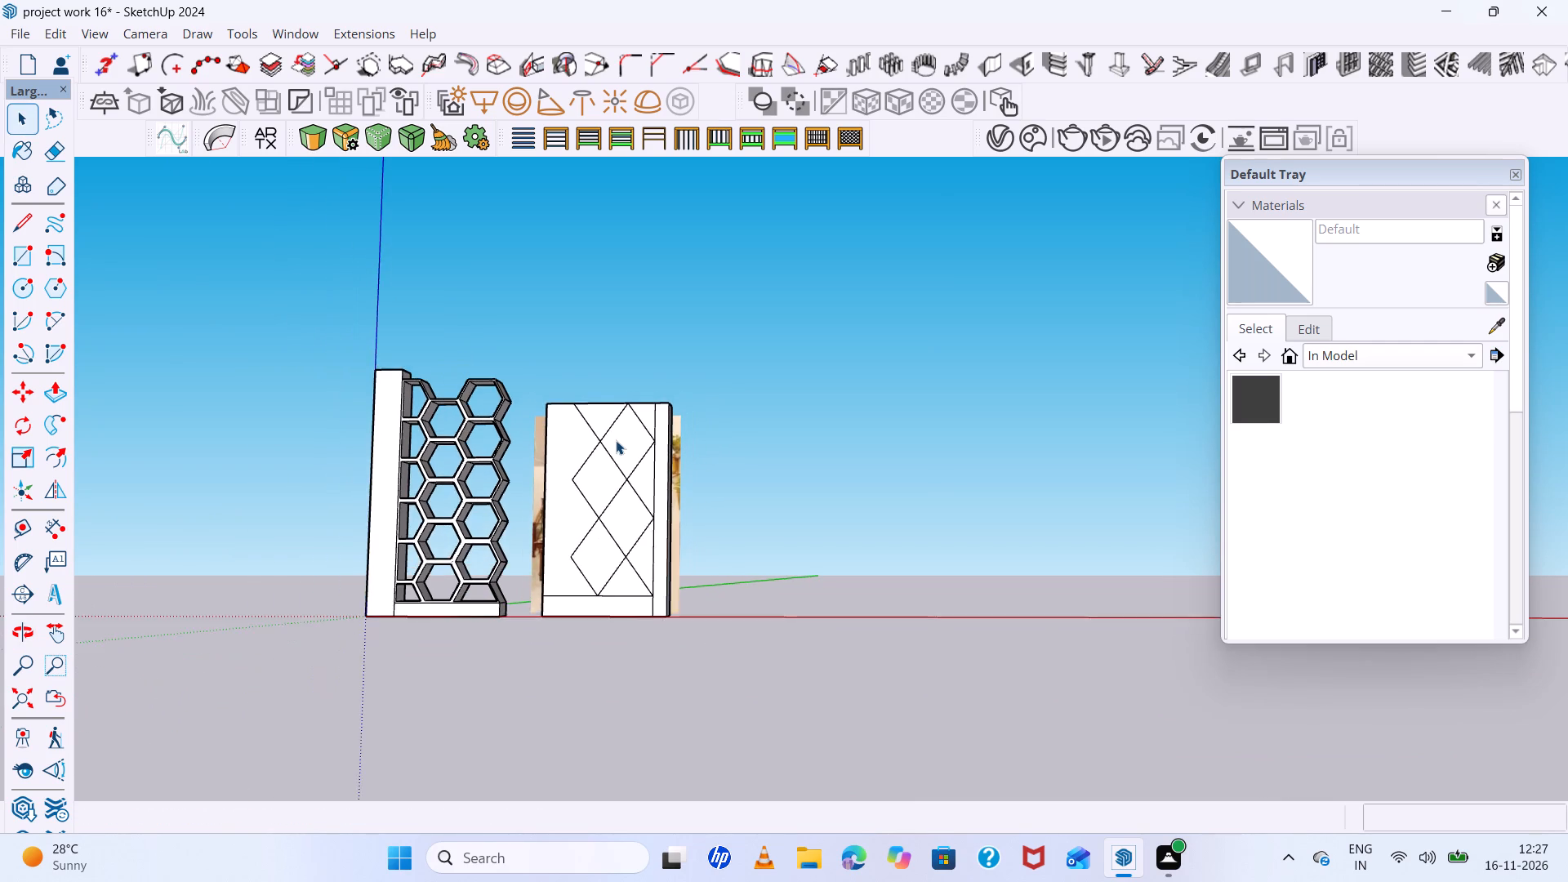
scroll(616, 440, down, 2)
scroll(616, 440, up, 5)
scroll(616, 440, down, 4)
middle_drag(617, 441, 772, 566)
scroll(768, 556, up, 6)
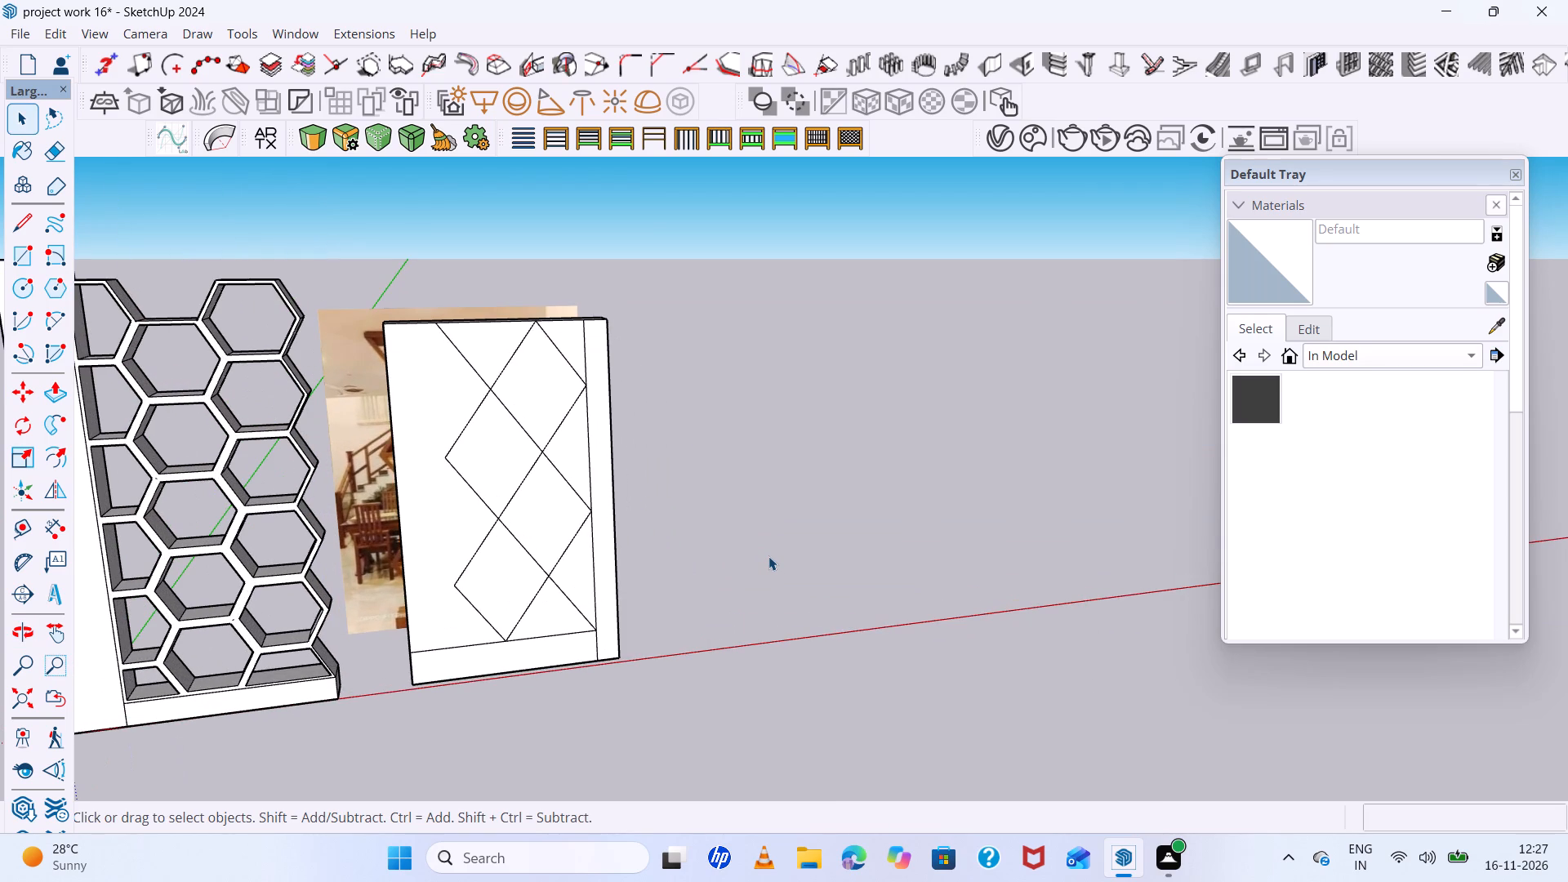
scroll(768, 556, down, 5)
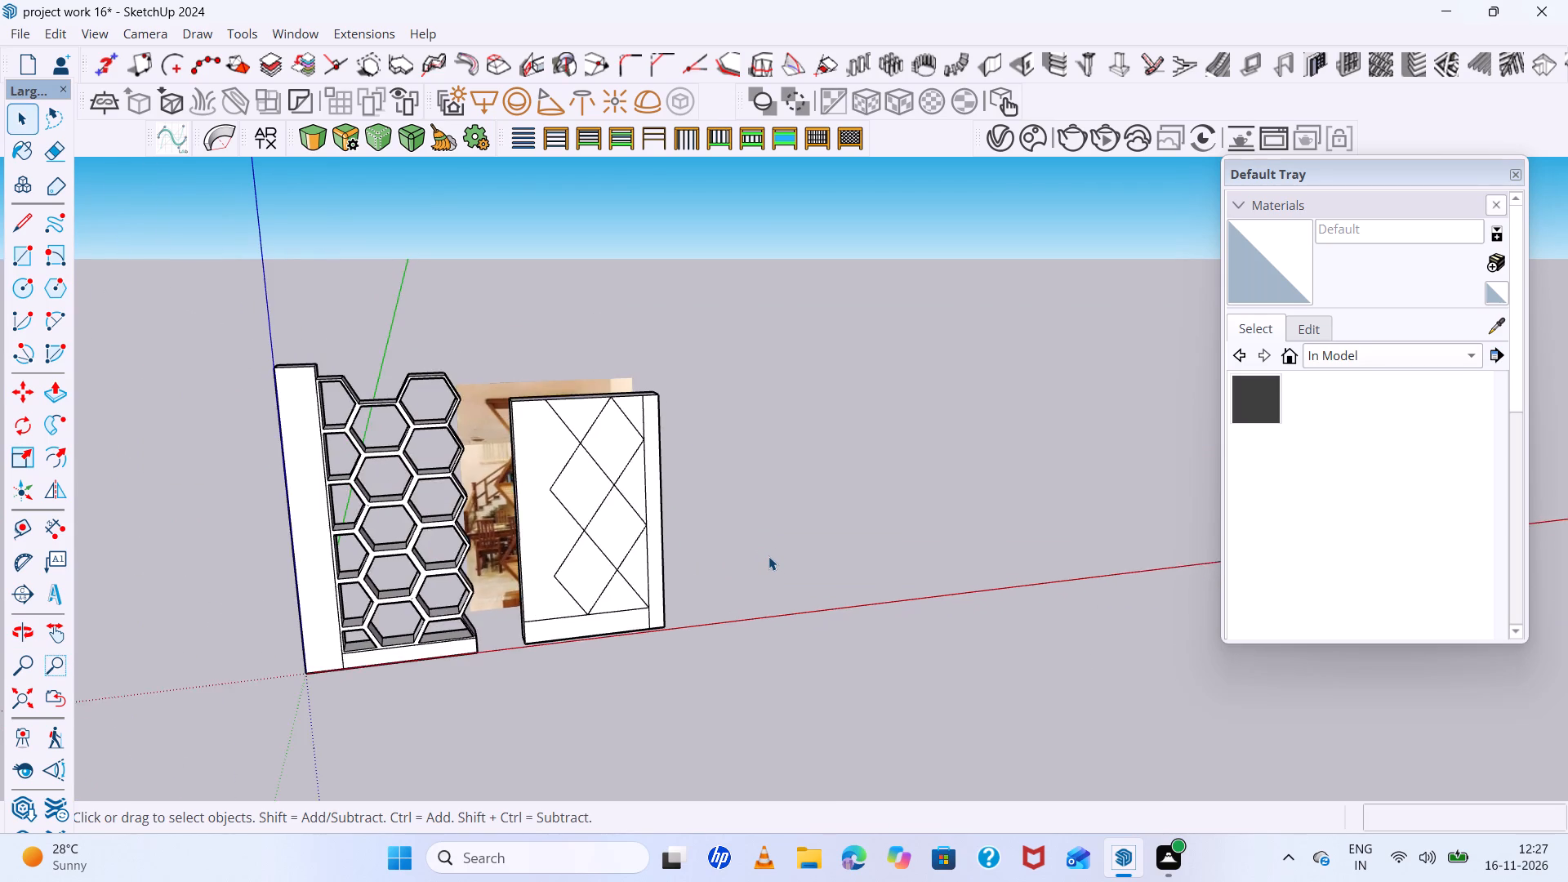
middle_drag(768, 556, 853, 550)
scroll(853, 550, up, 4)
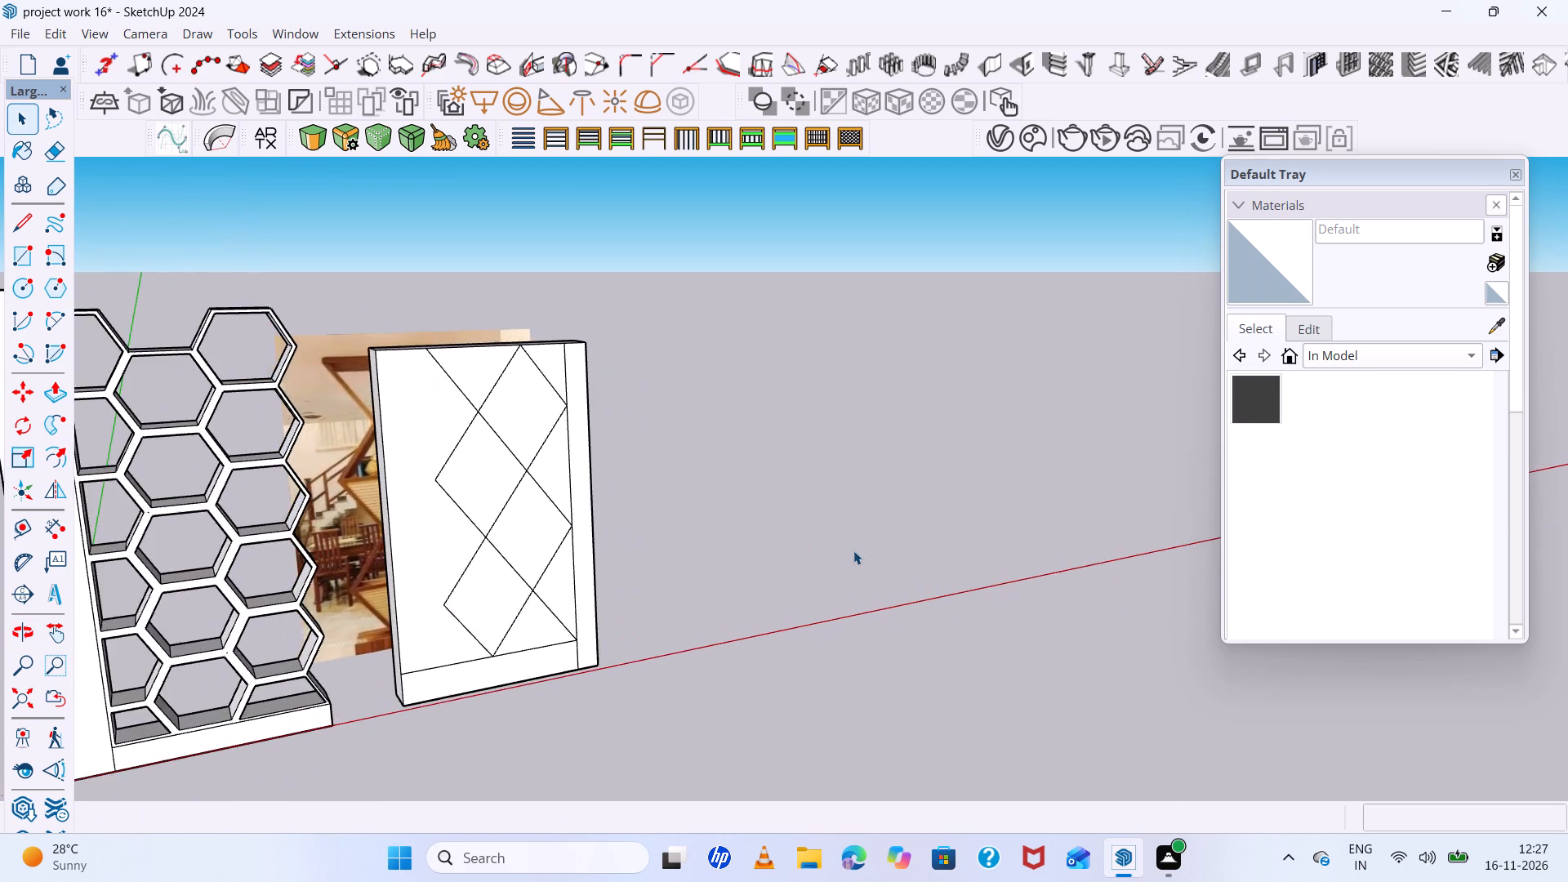
scroll(853, 550, down, 3)
middle_drag(853, 550, 1027, 559)
middle_drag(1036, 561, 1044, 561)
middle_click(1049, 563)
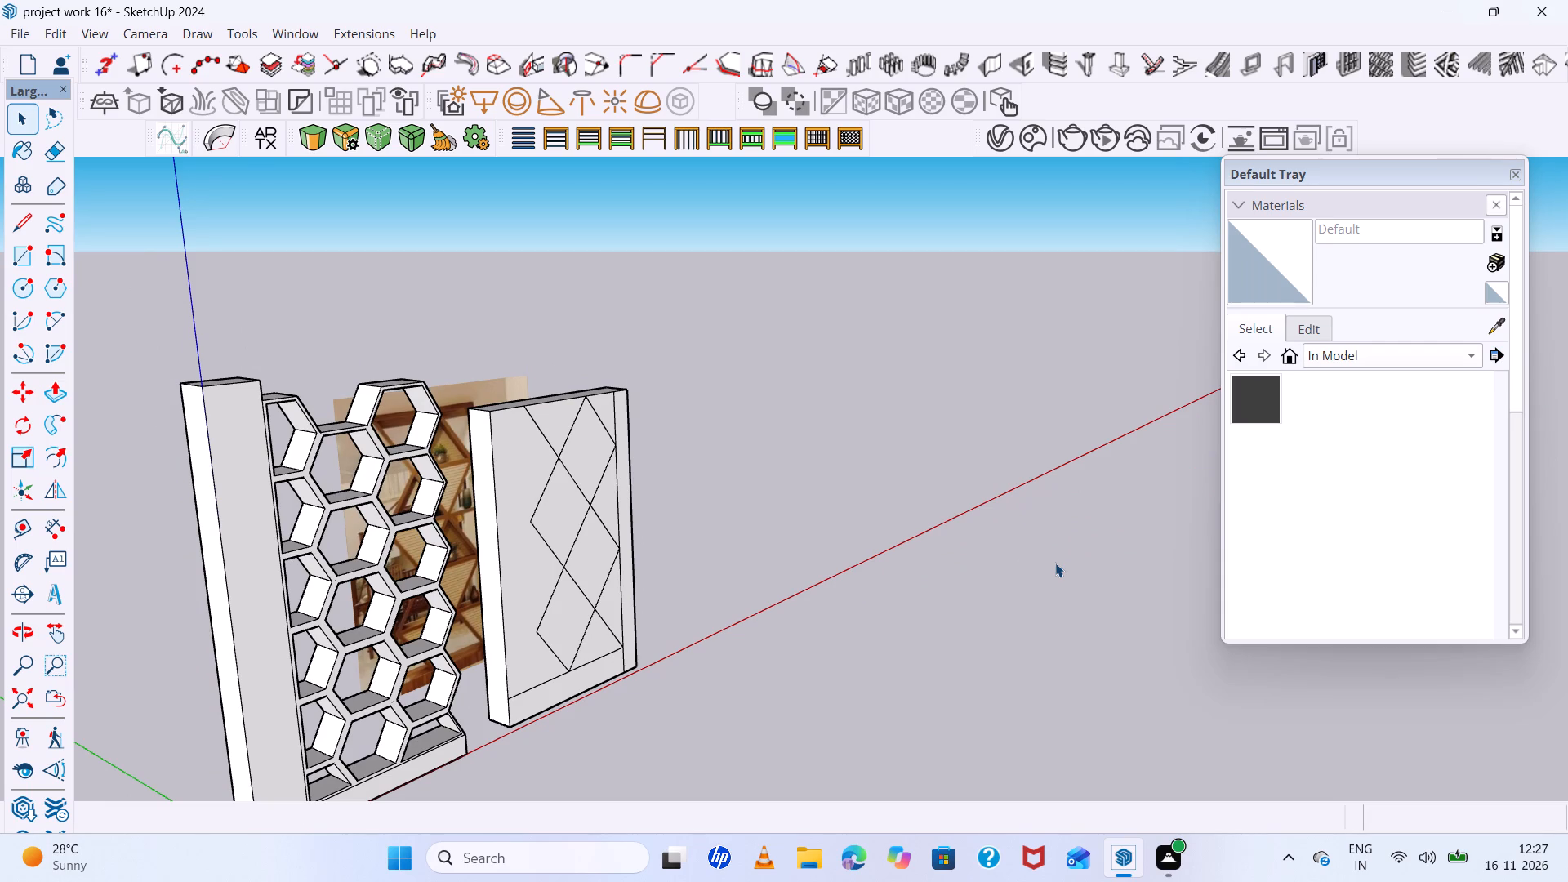
scroll(1055, 563, down, 4)
middle_drag(1055, 559, 1058, 549)
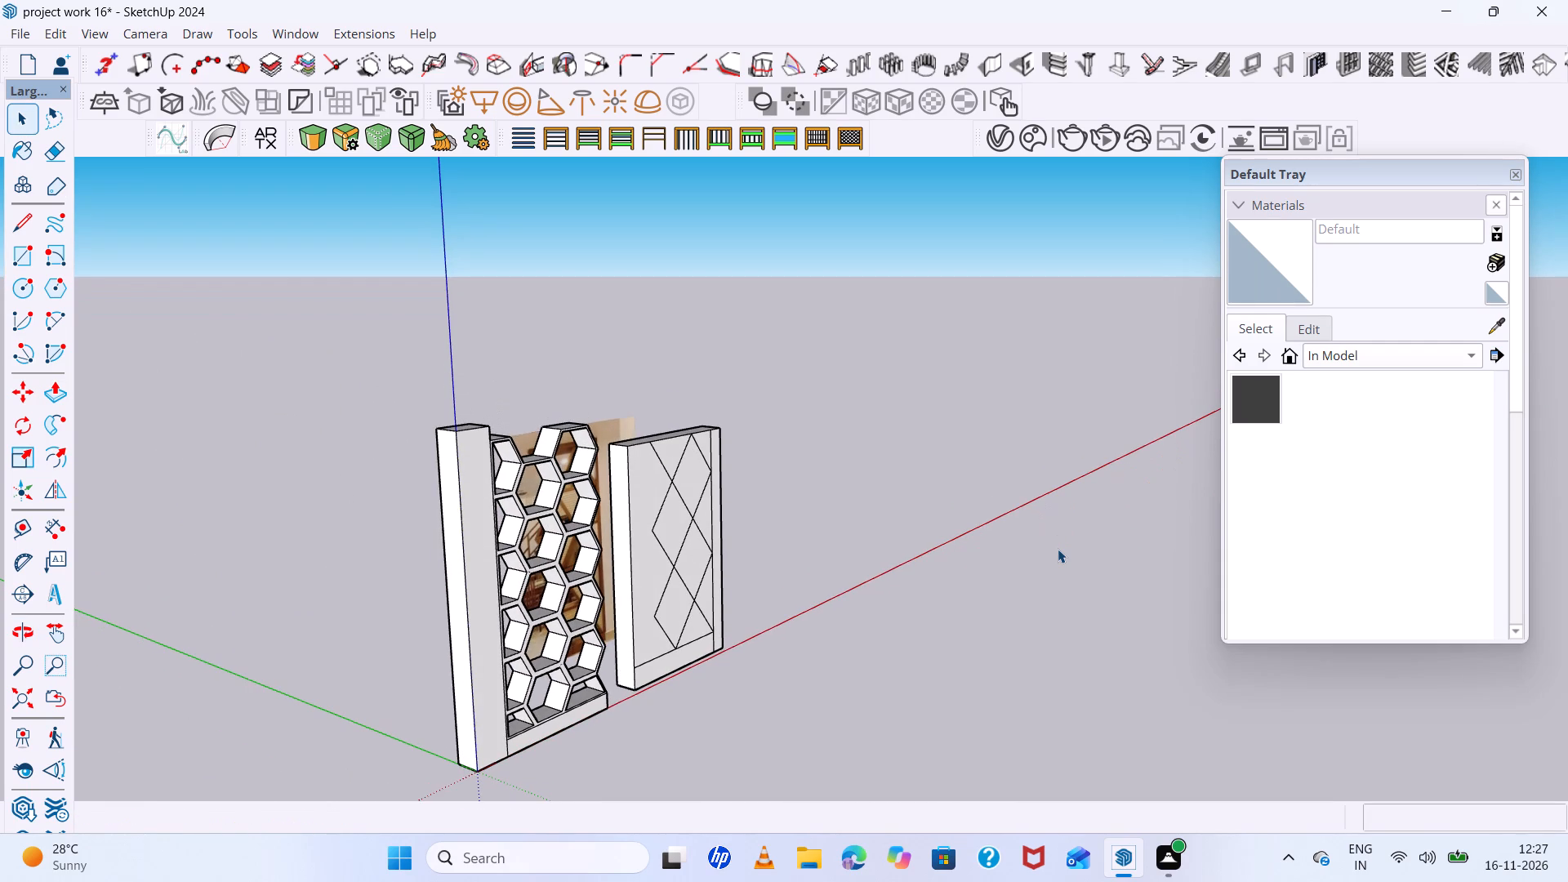
scroll(1058, 550, up, 2)
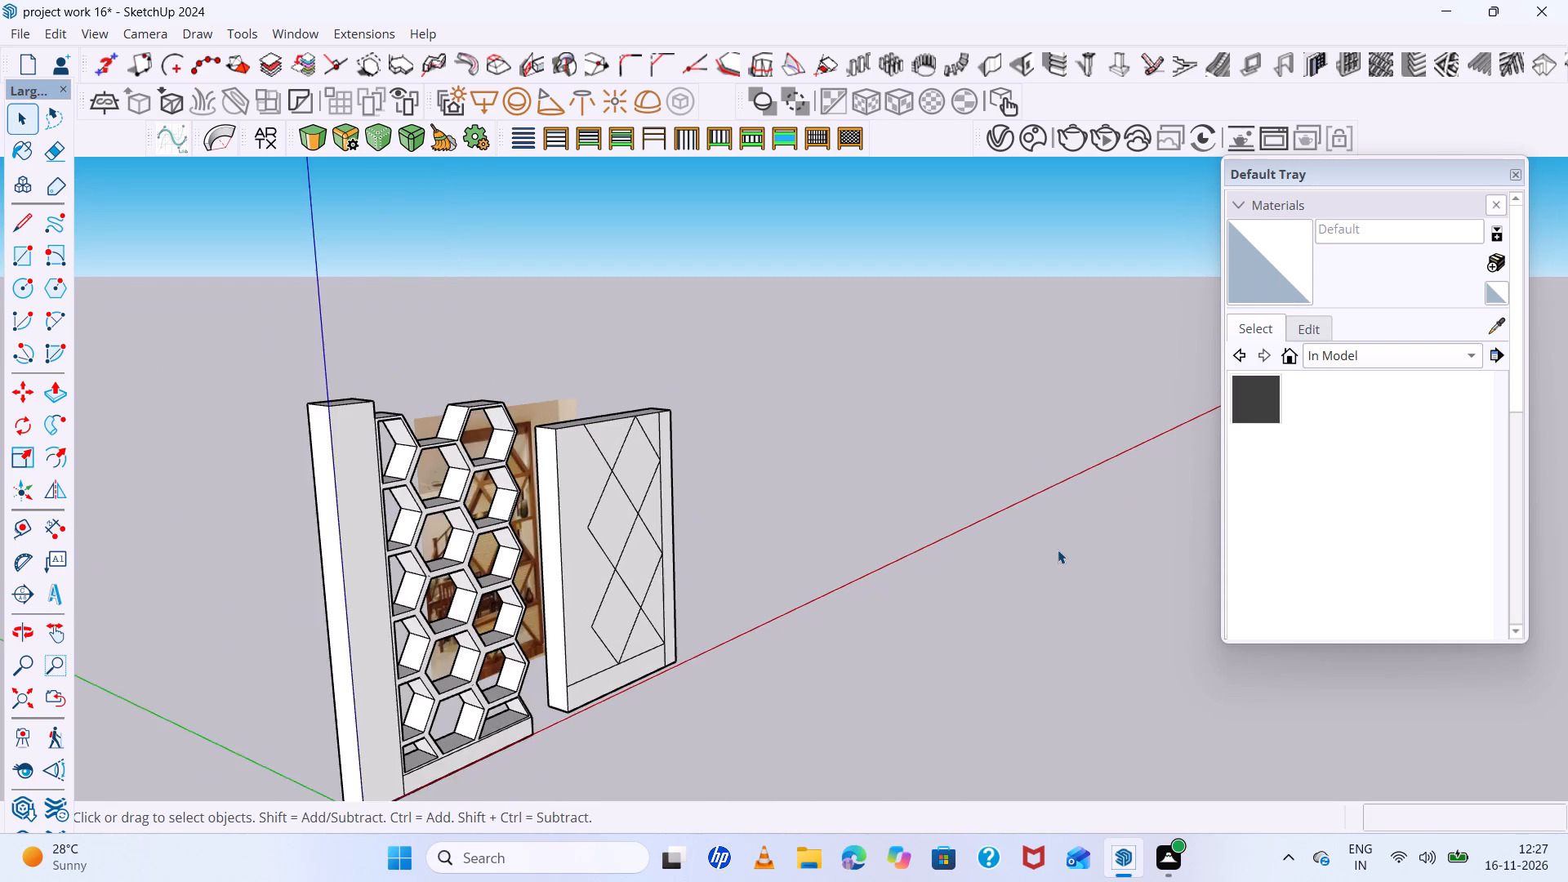
scroll(1058, 550, down, 4)
middle_drag(1058, 550, 1047, 526)
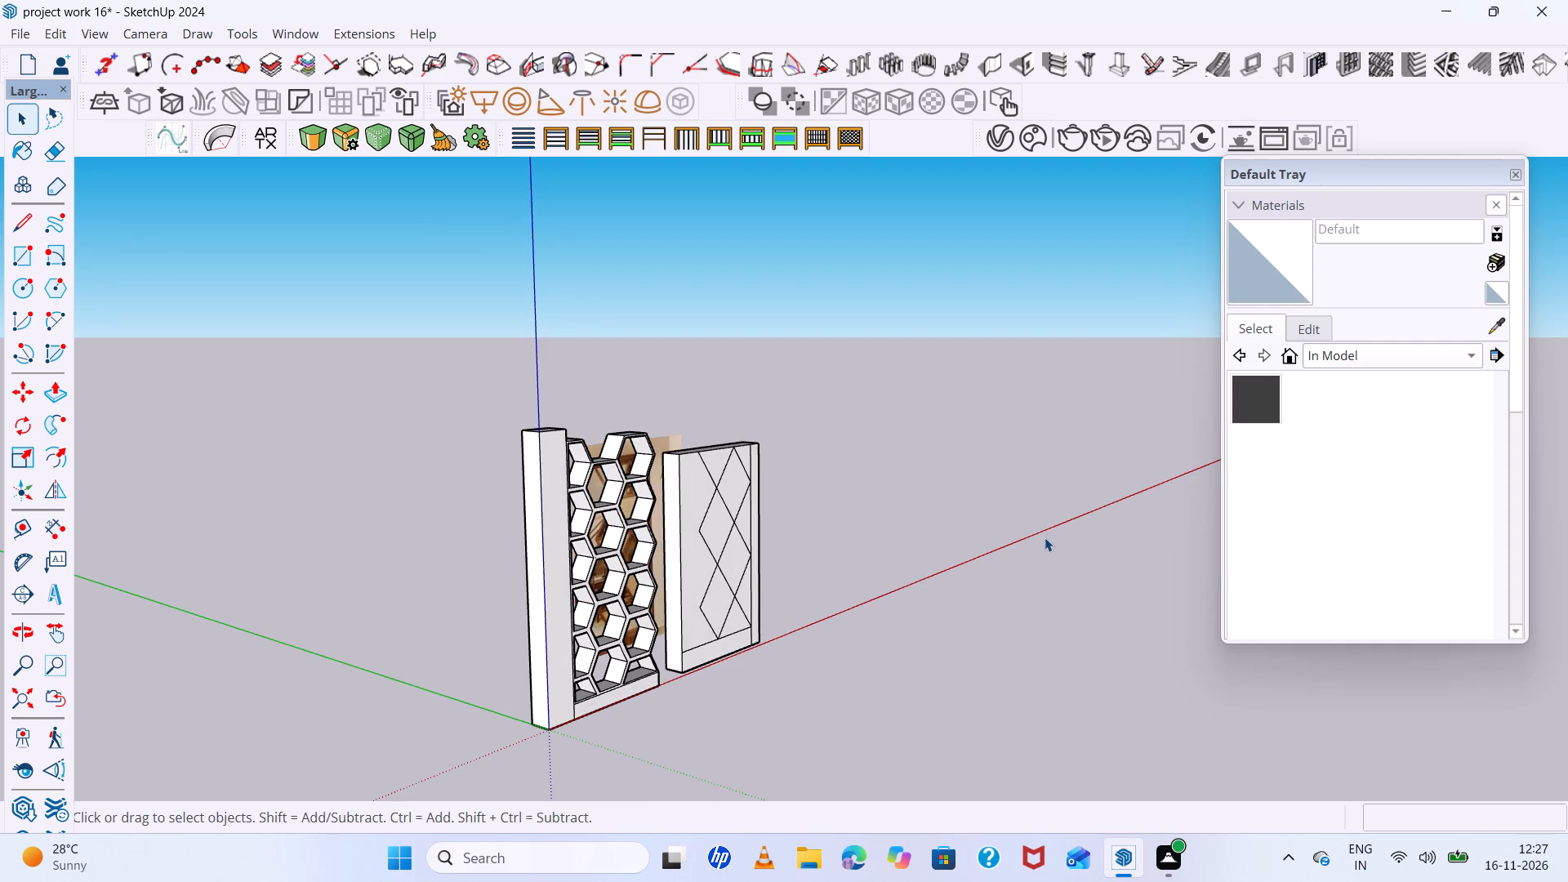
scroll(1045, 537, up, 3)
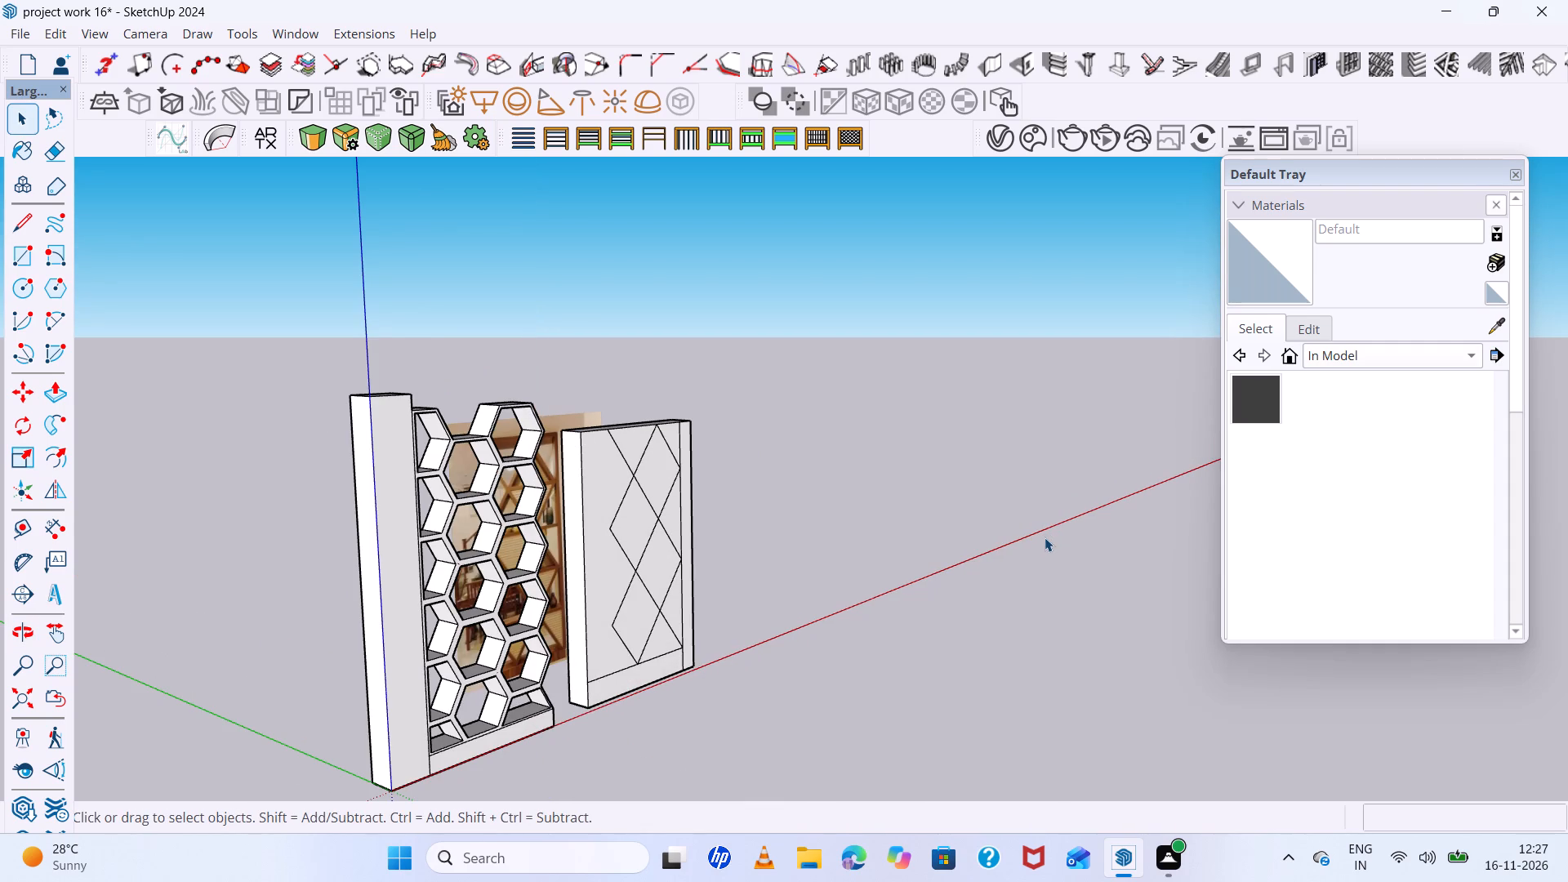
scroll(1045, 537, down, 3)
middle_drag(1045, 538, 1033, 524)
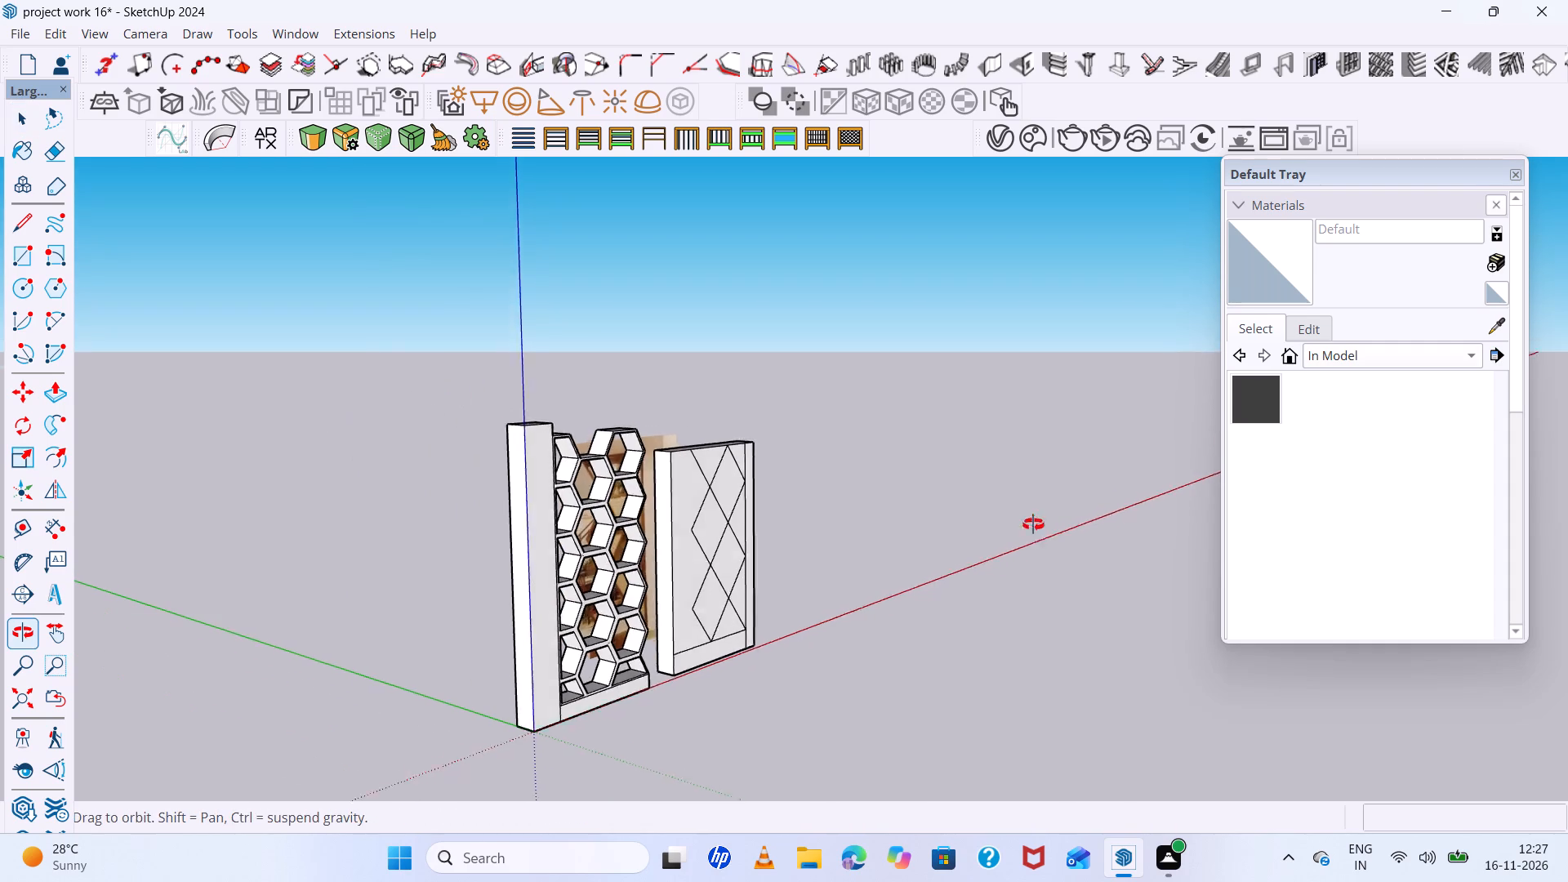
middle_drag(1033, 524, 999, 491)
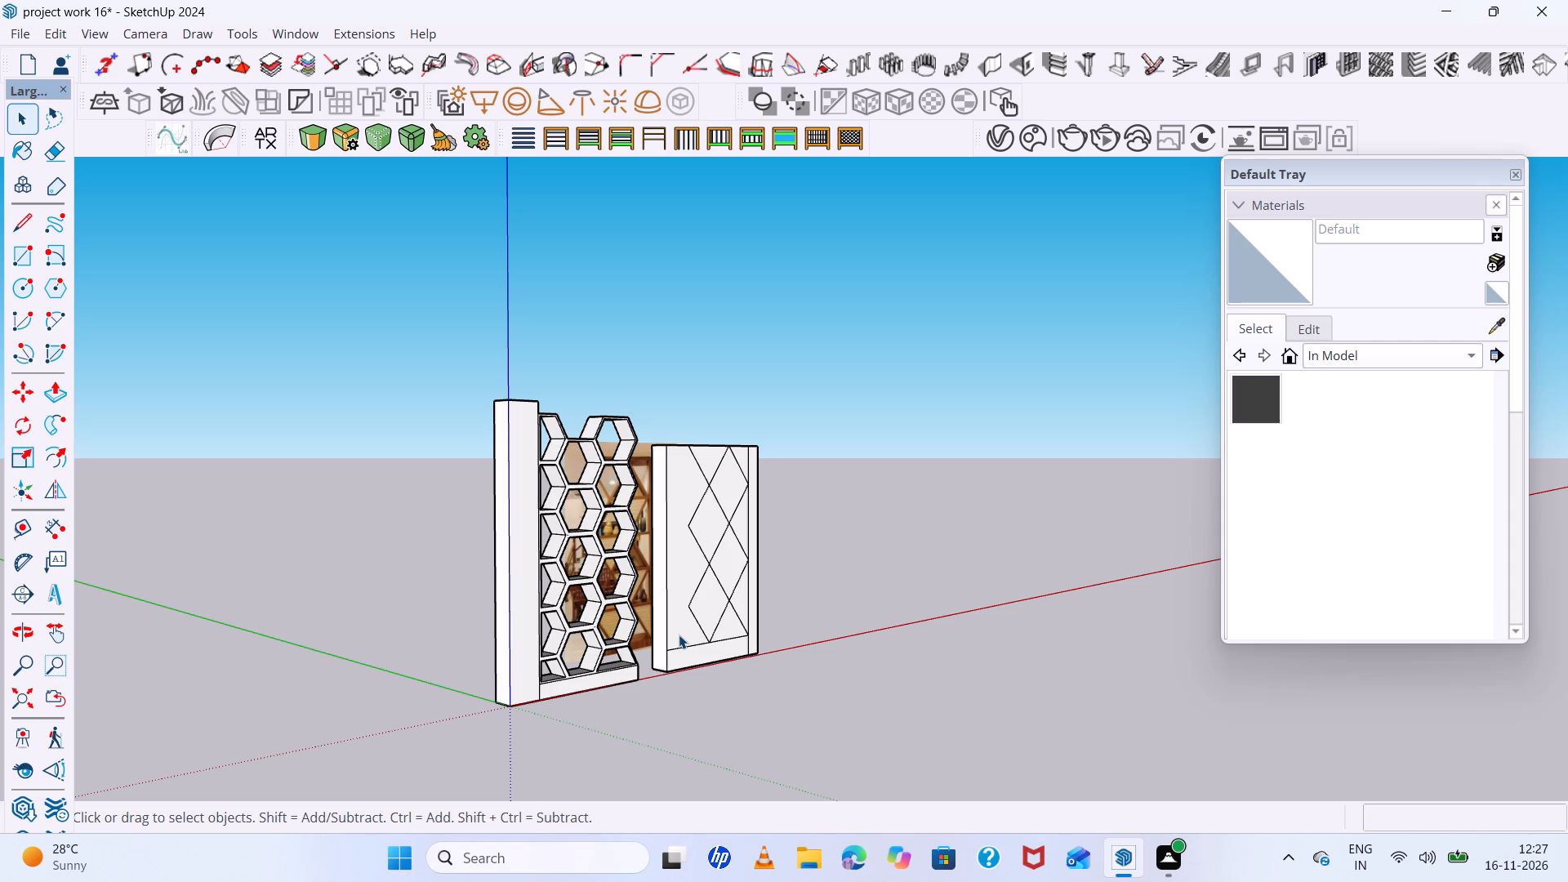
scroll(679, 635, up, 4)
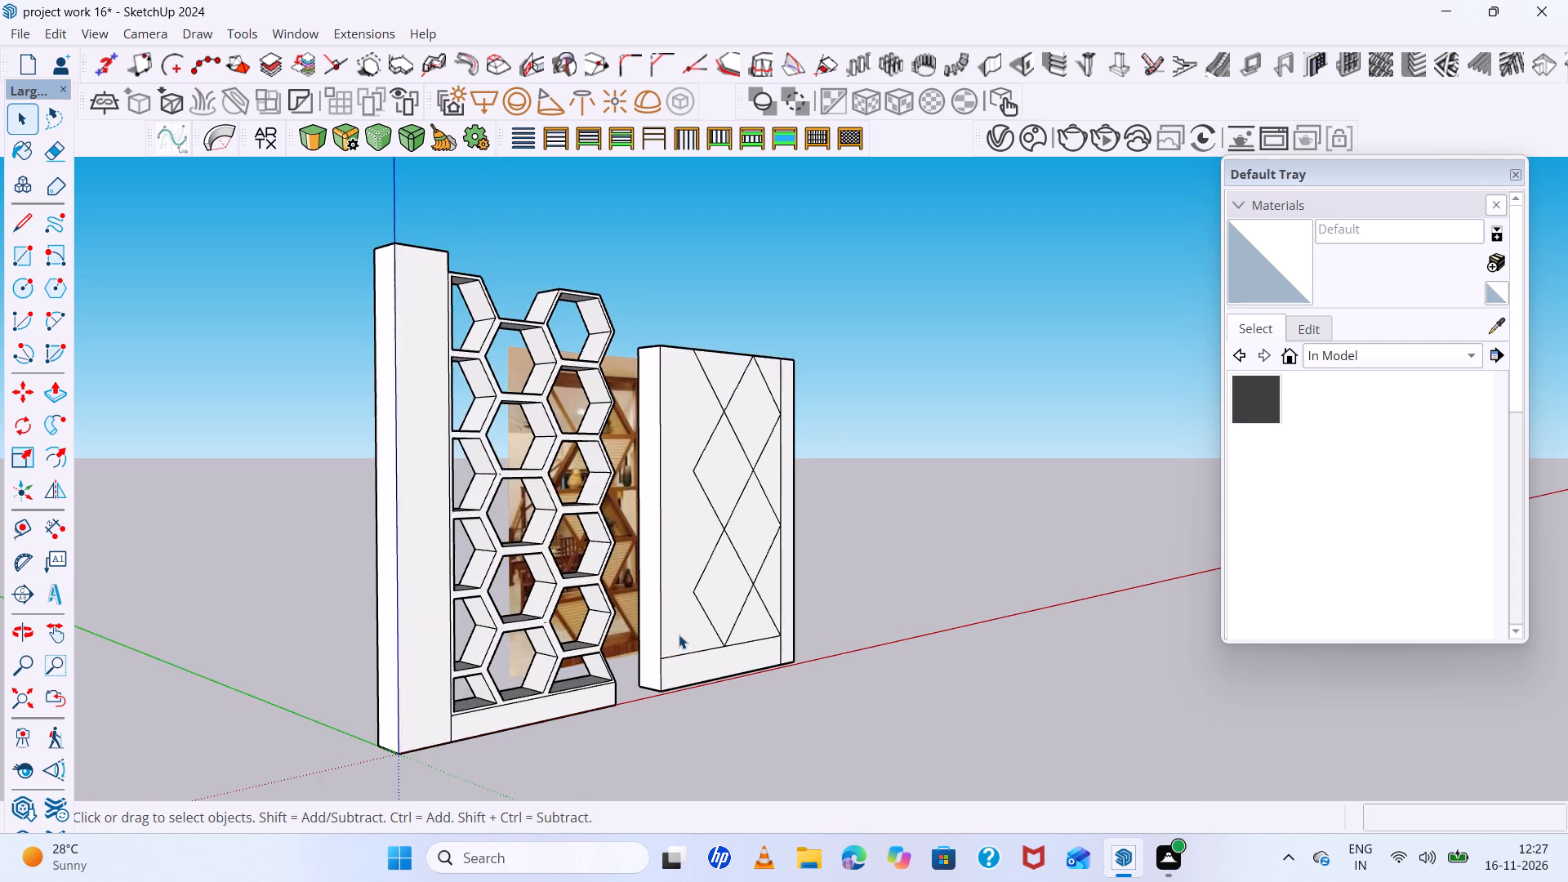
scroll(679, 635, down, 1)
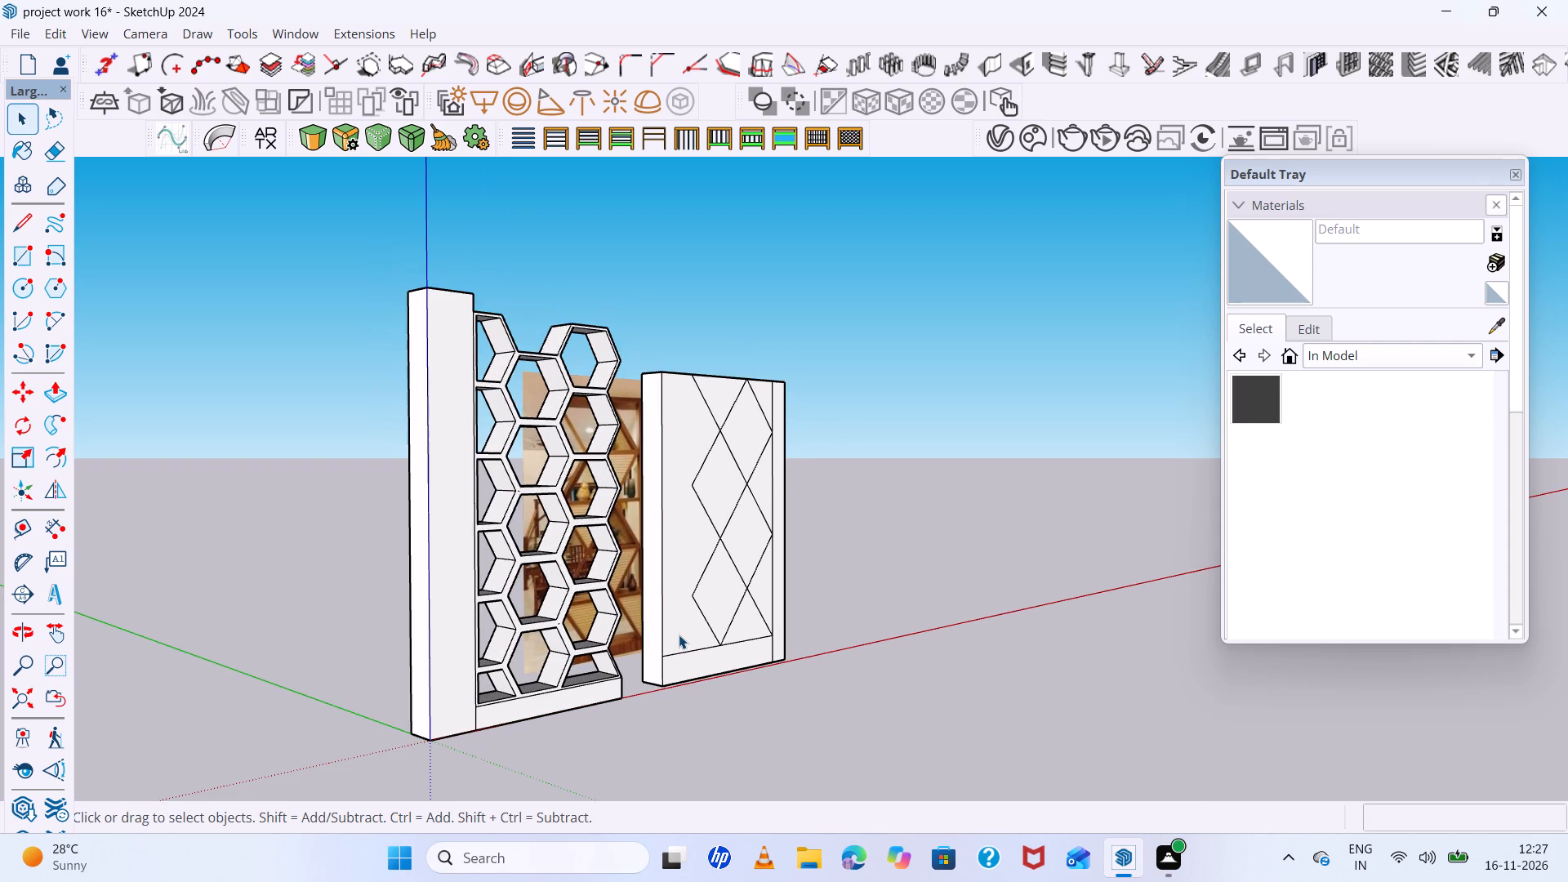
scroll(679, 635, up, 3)
middle_drag(665, 653, 572, 866)
scroll(577, 860, up, 1)
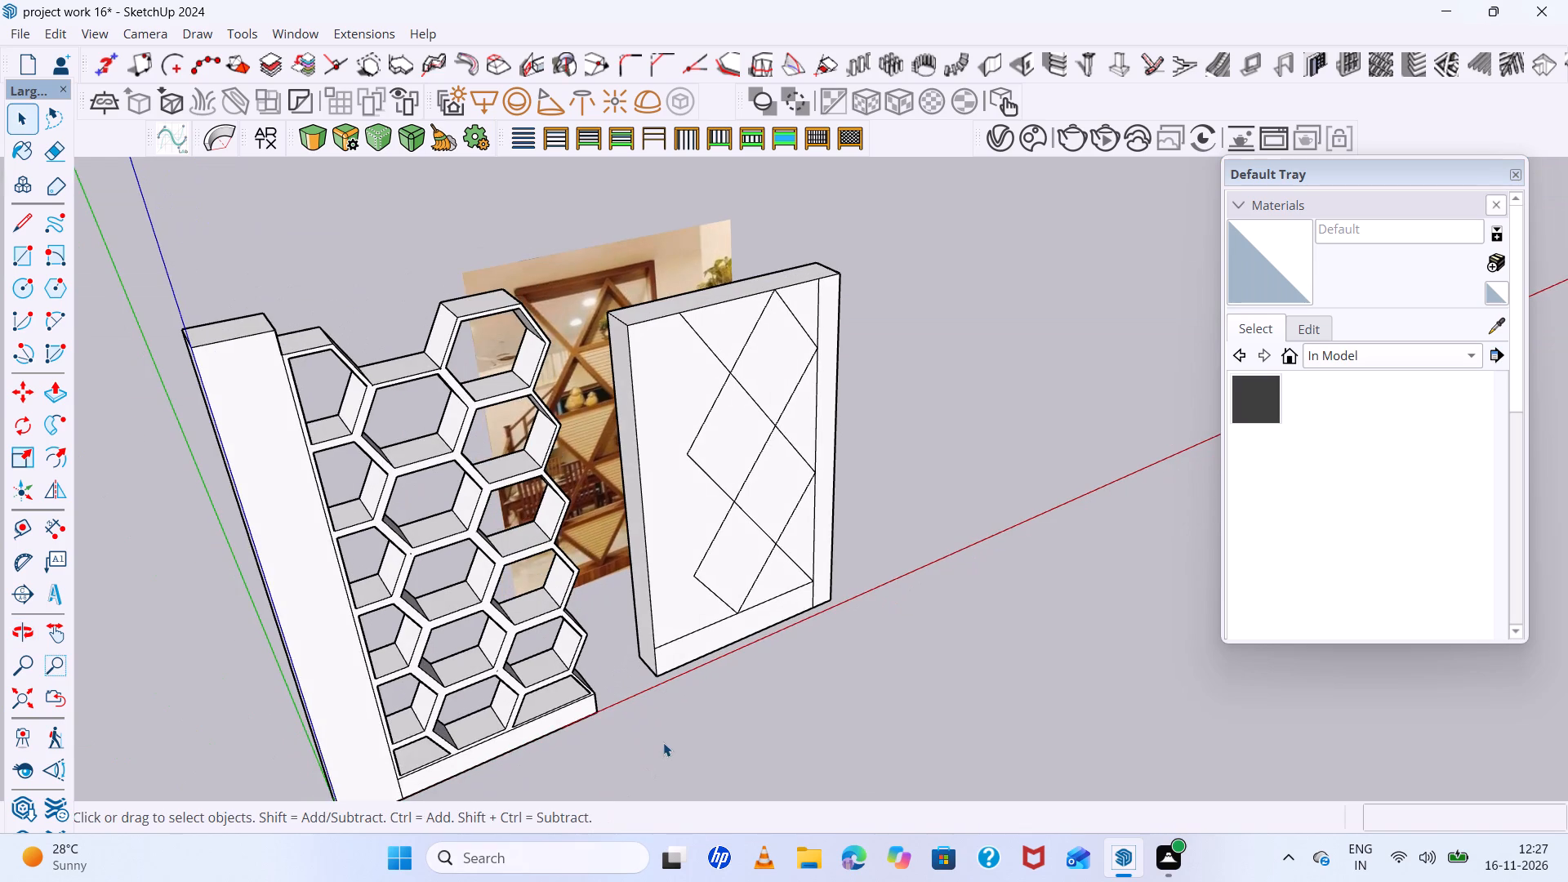
scroll(663, 742, down, 6)
middle_drag(662, 755, 630, 869)
scroll(737, 172, up, 11)
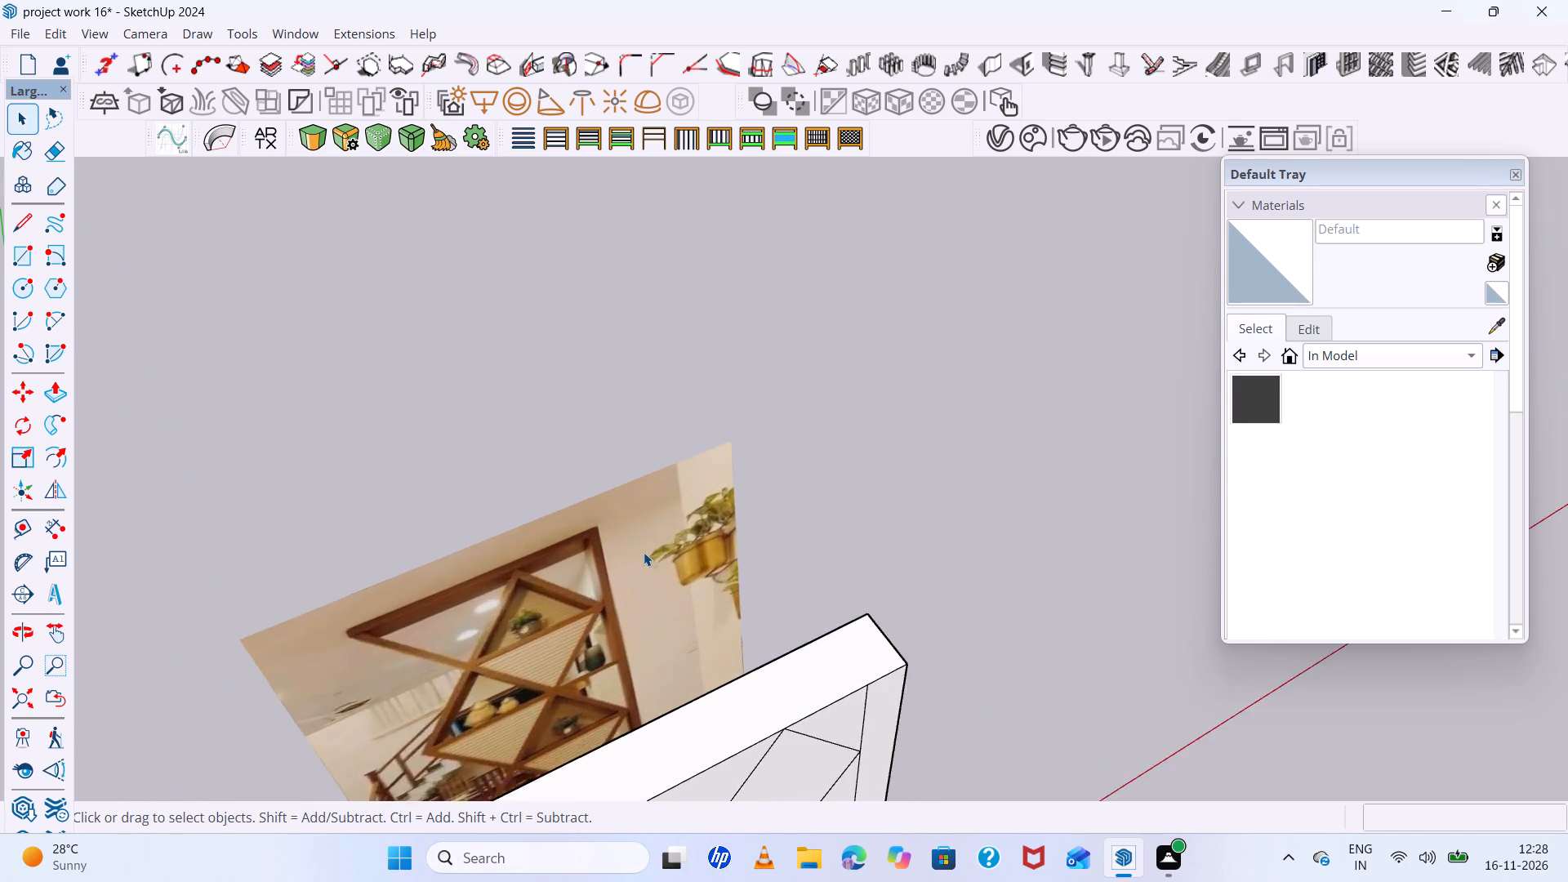
scroll(644, 552, down, 5)
middle_drag(644, 474, 532, 318)
scroll(580, 352, down, 7)
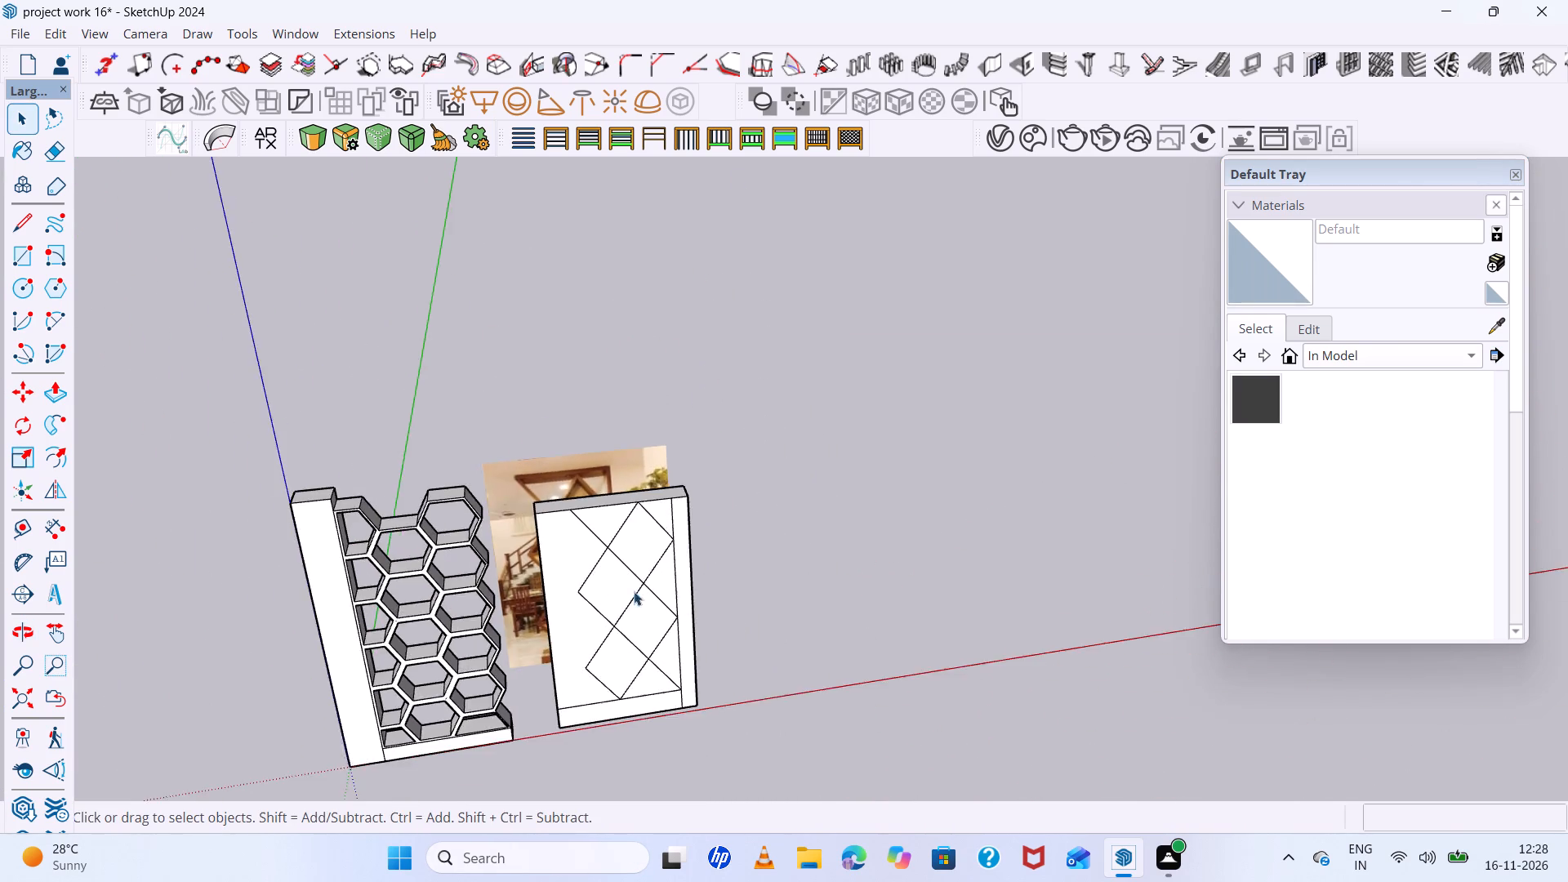
scroll(635, 604, up, 12)
scroll(555, 575, down, 7)
middle_drag(627, 716, 782, 517)
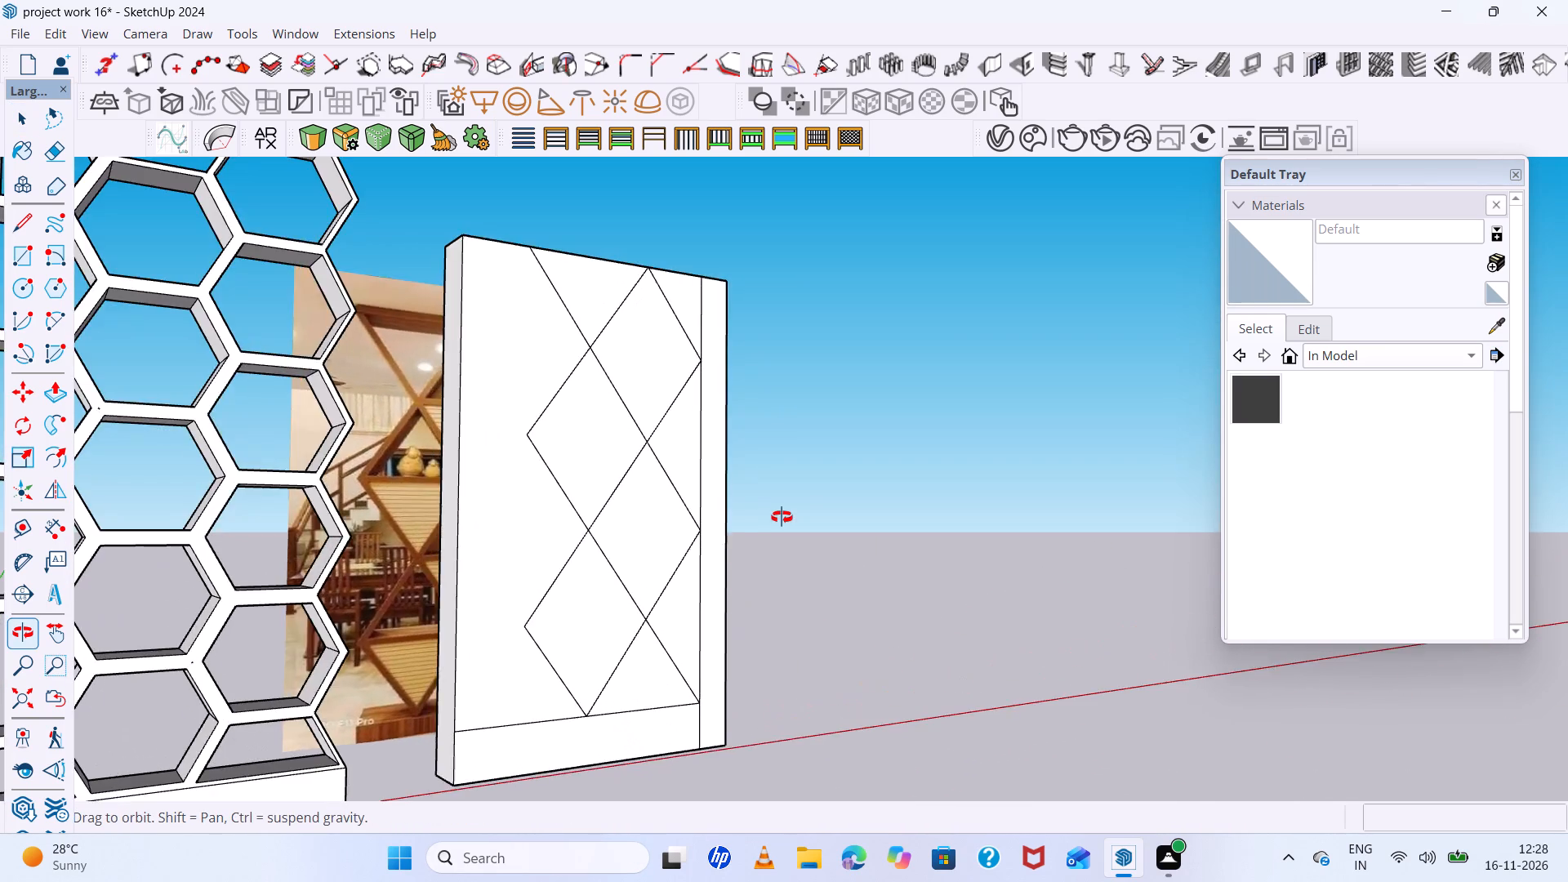
middle_drag(782, 517, 653, 508)
scroll(681, 603, down, 5)
middle_drag(711, 670, 885, 786)
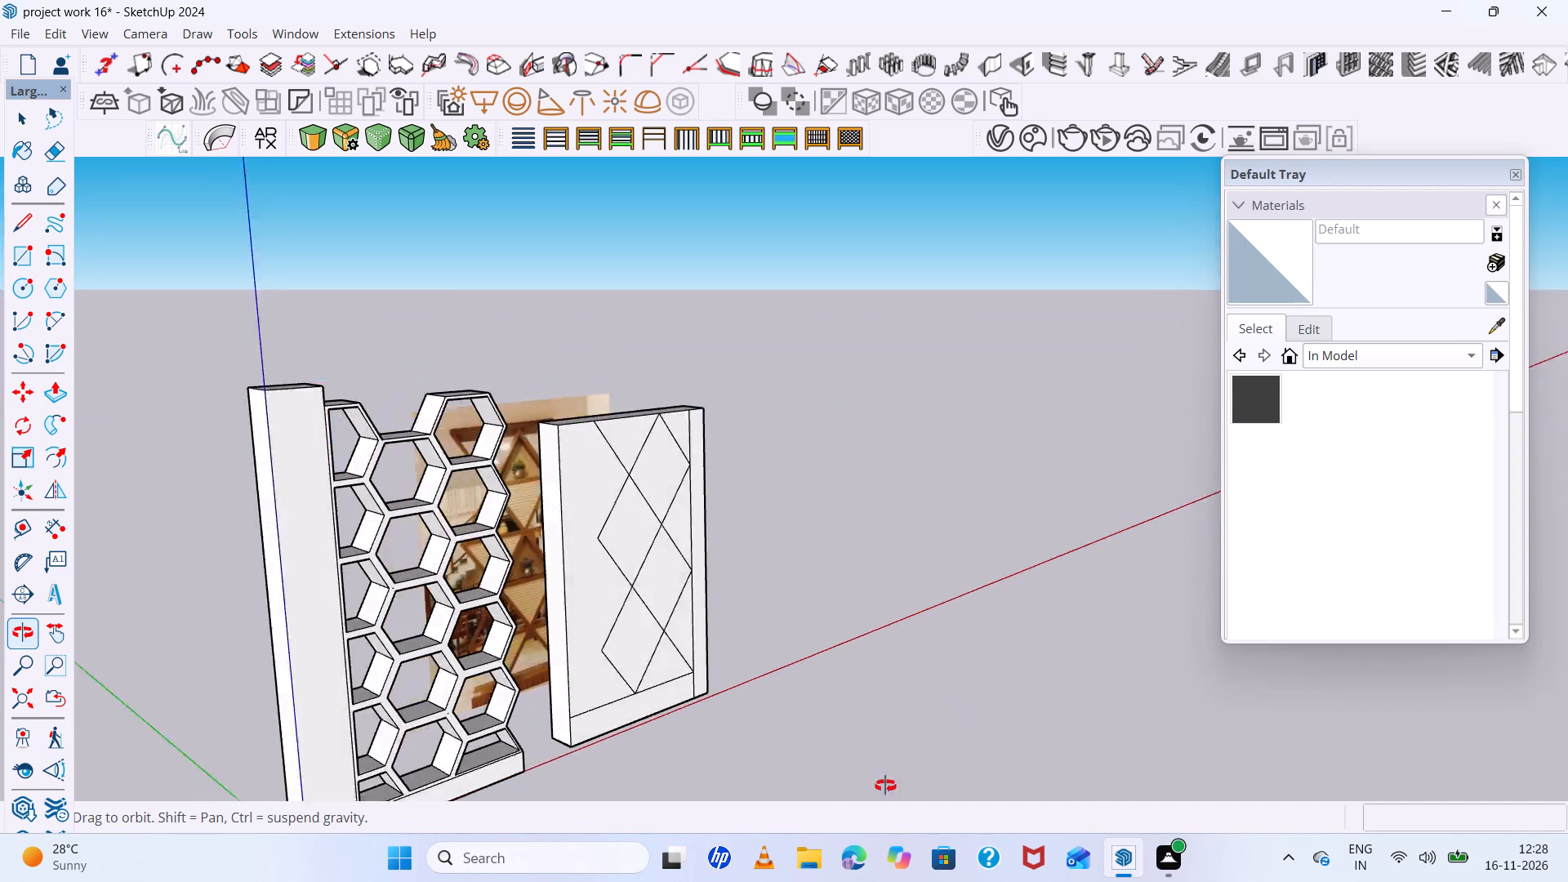
middle_drag(885, 786, 675, 831)
scroll(577, 505, down, 6)
middle_drag(659, 610, 658, 406)
Offset the triangular faces along the top edge of the diamond-pattern panel inward to form a thin border.
scroll(640, 423, up, 12)
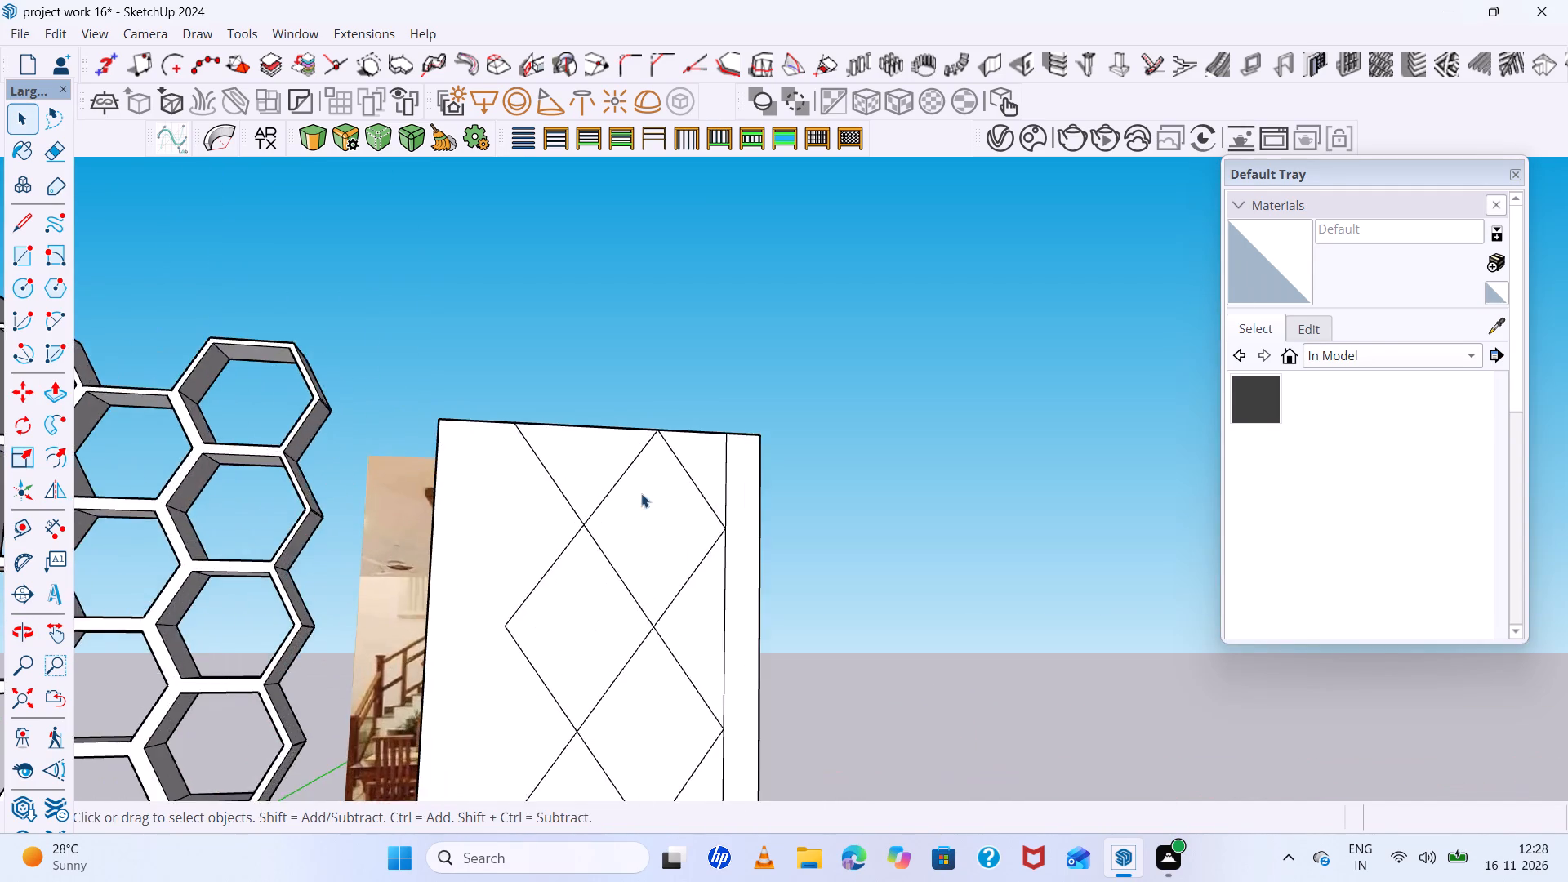
middle_drag(648, 514, 586, 803)
scroll(575, 525, up, 6)
scroll(565, 452, down, 5)
middle_drag(566, 452, 577, 381)
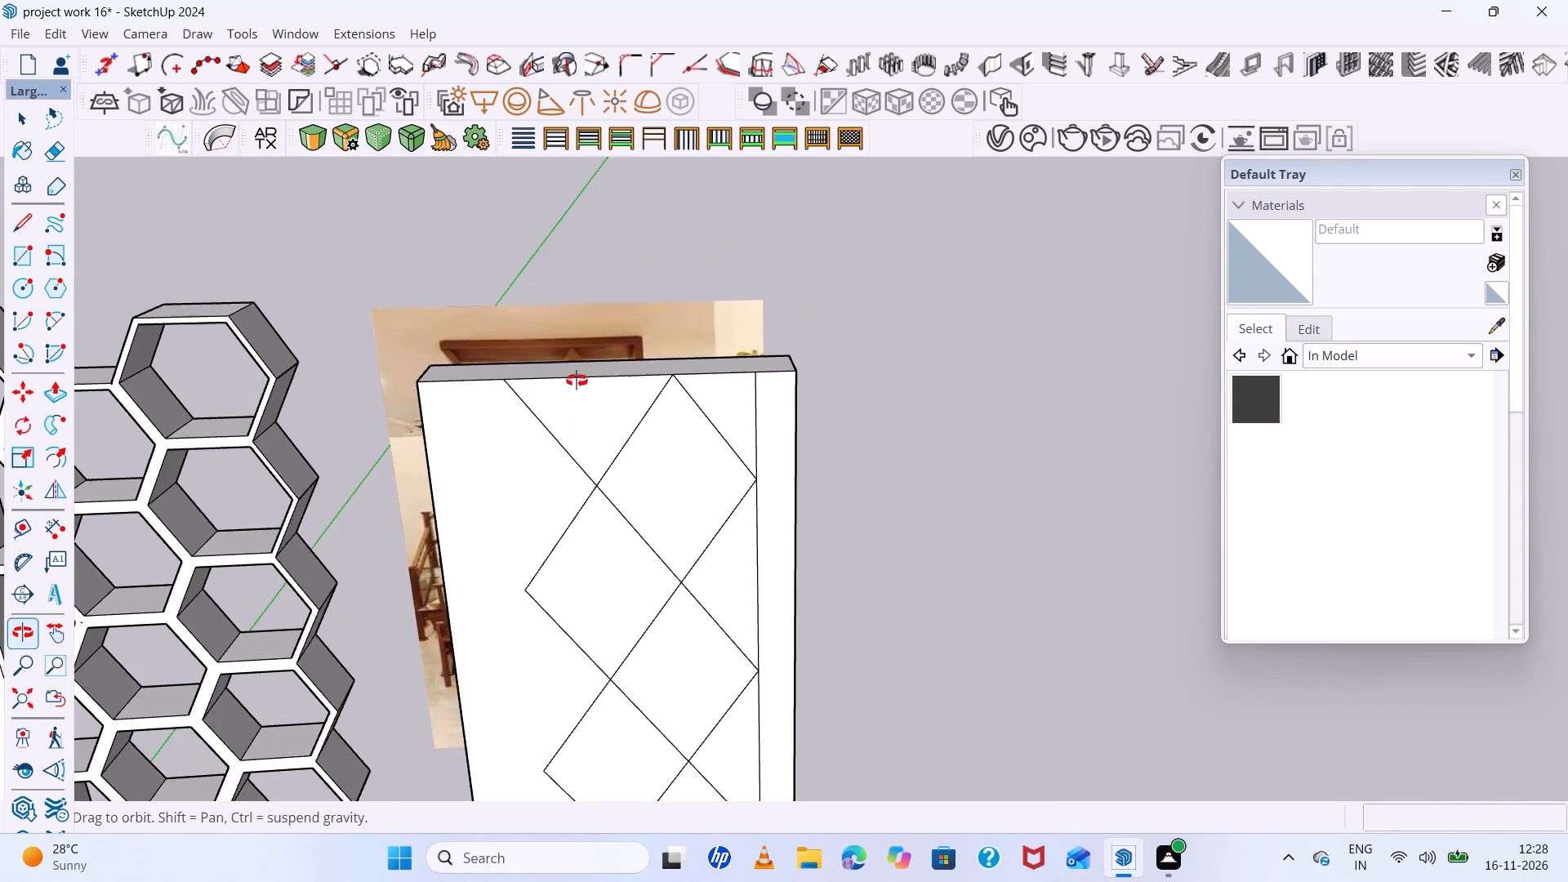
middle_drag(577, 381, 577, 367)
middle_drag(578, 364, 579, 357)
scroll(585, 409, up, 6)
click(586, 412)
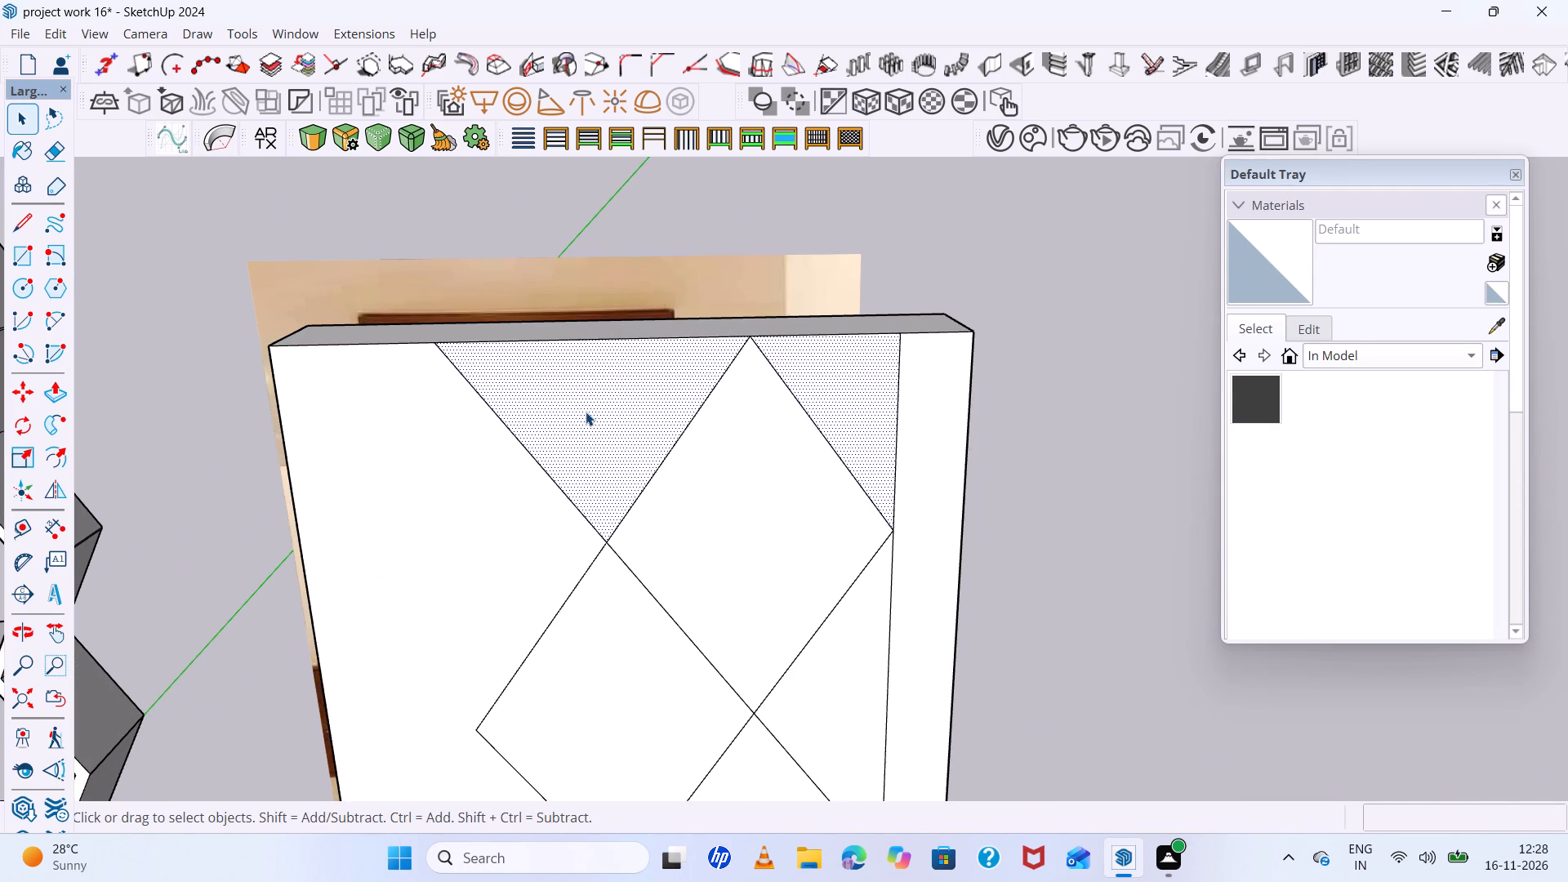
key(f)
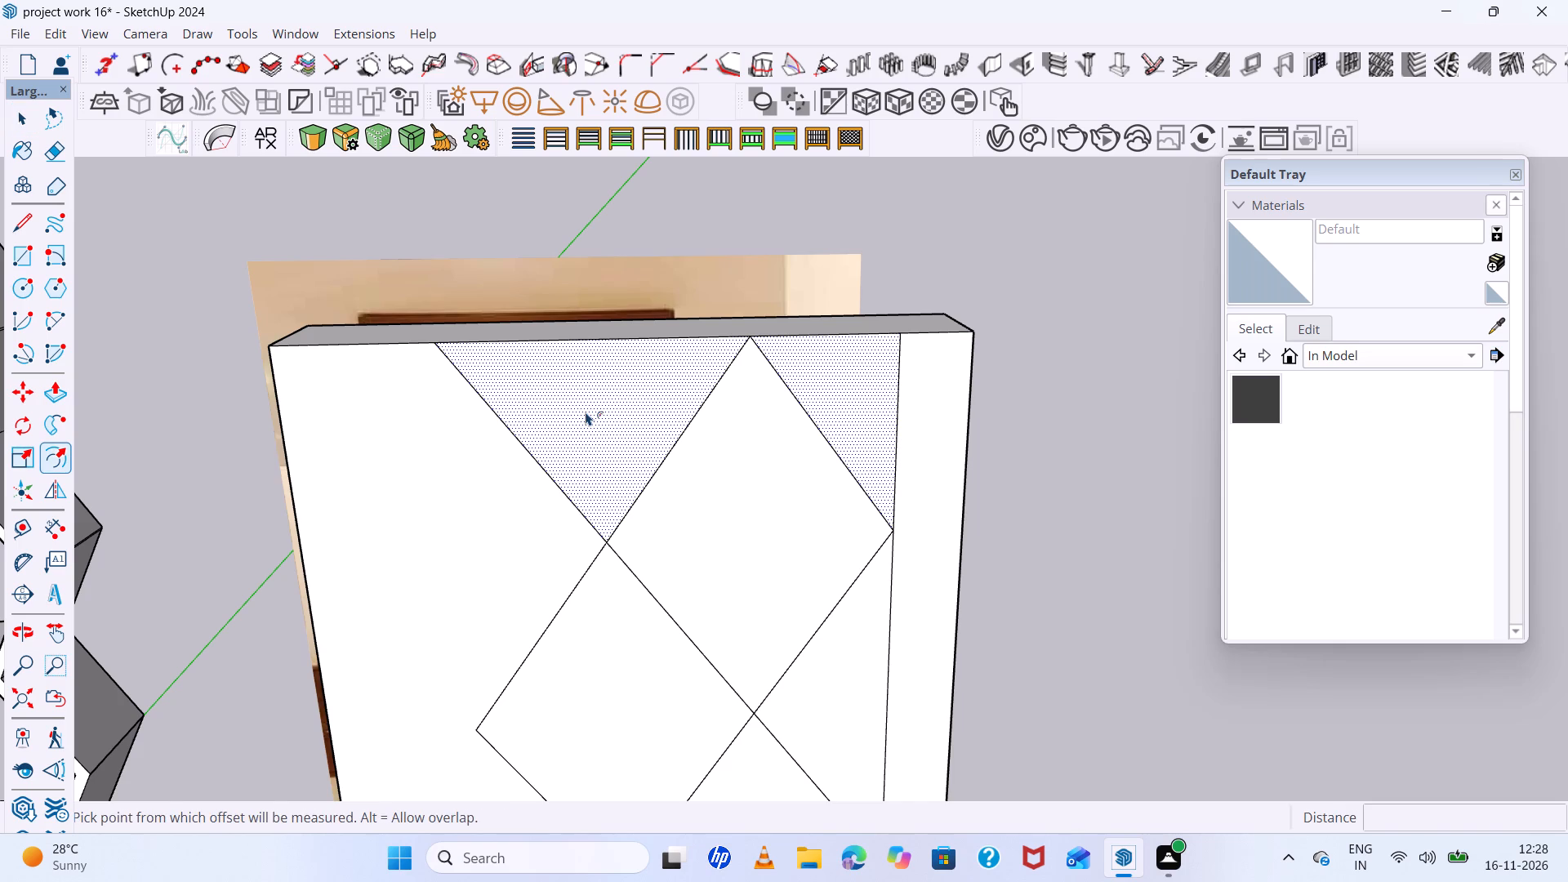
click(540, 454)
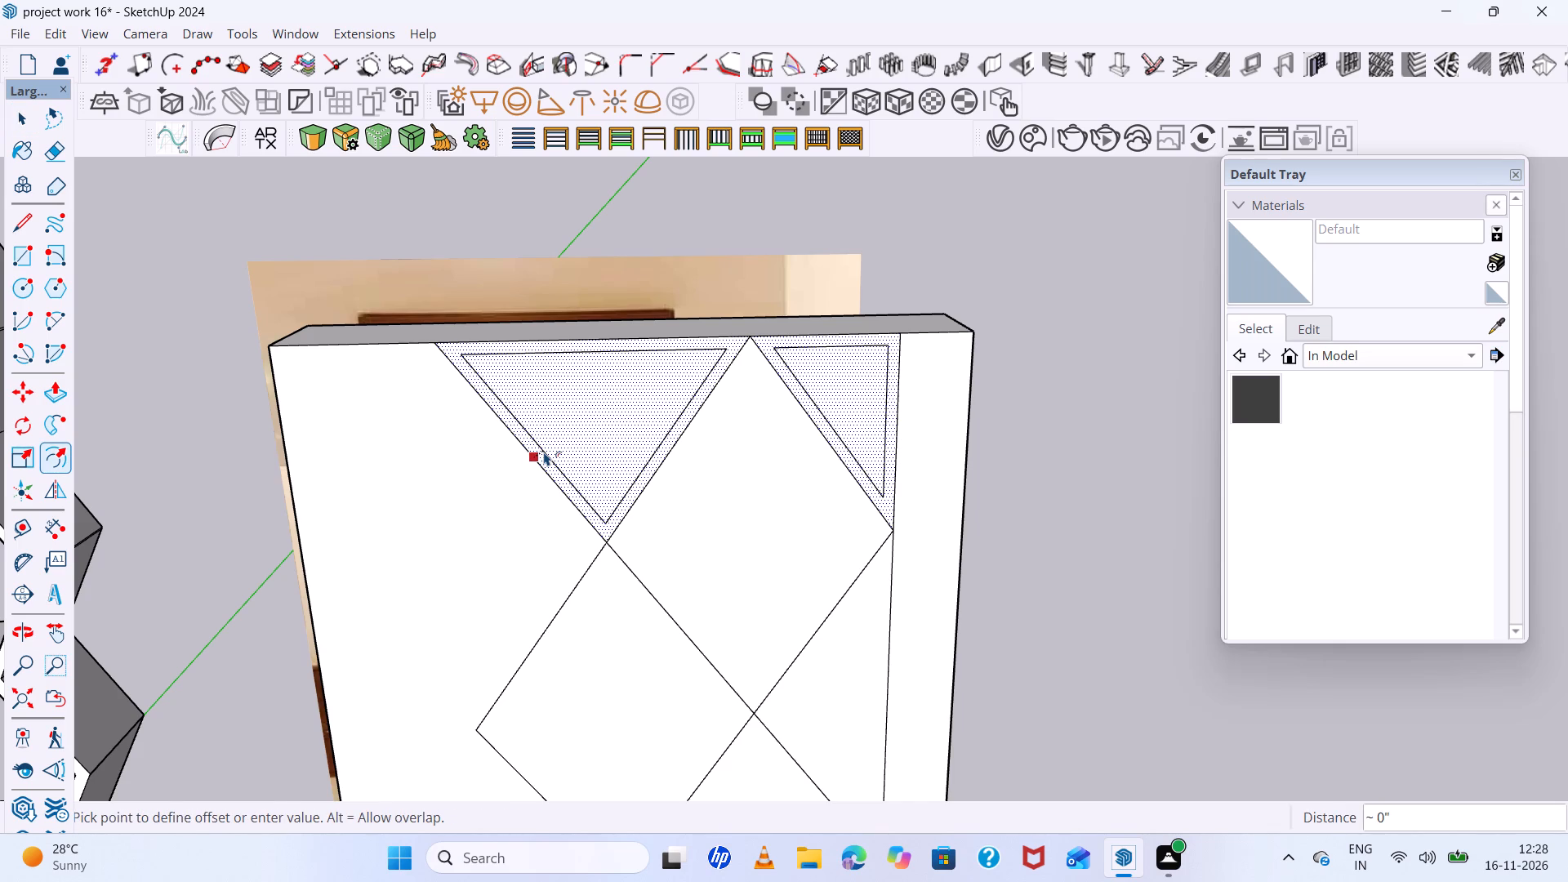
click(544, 452)
key(space)
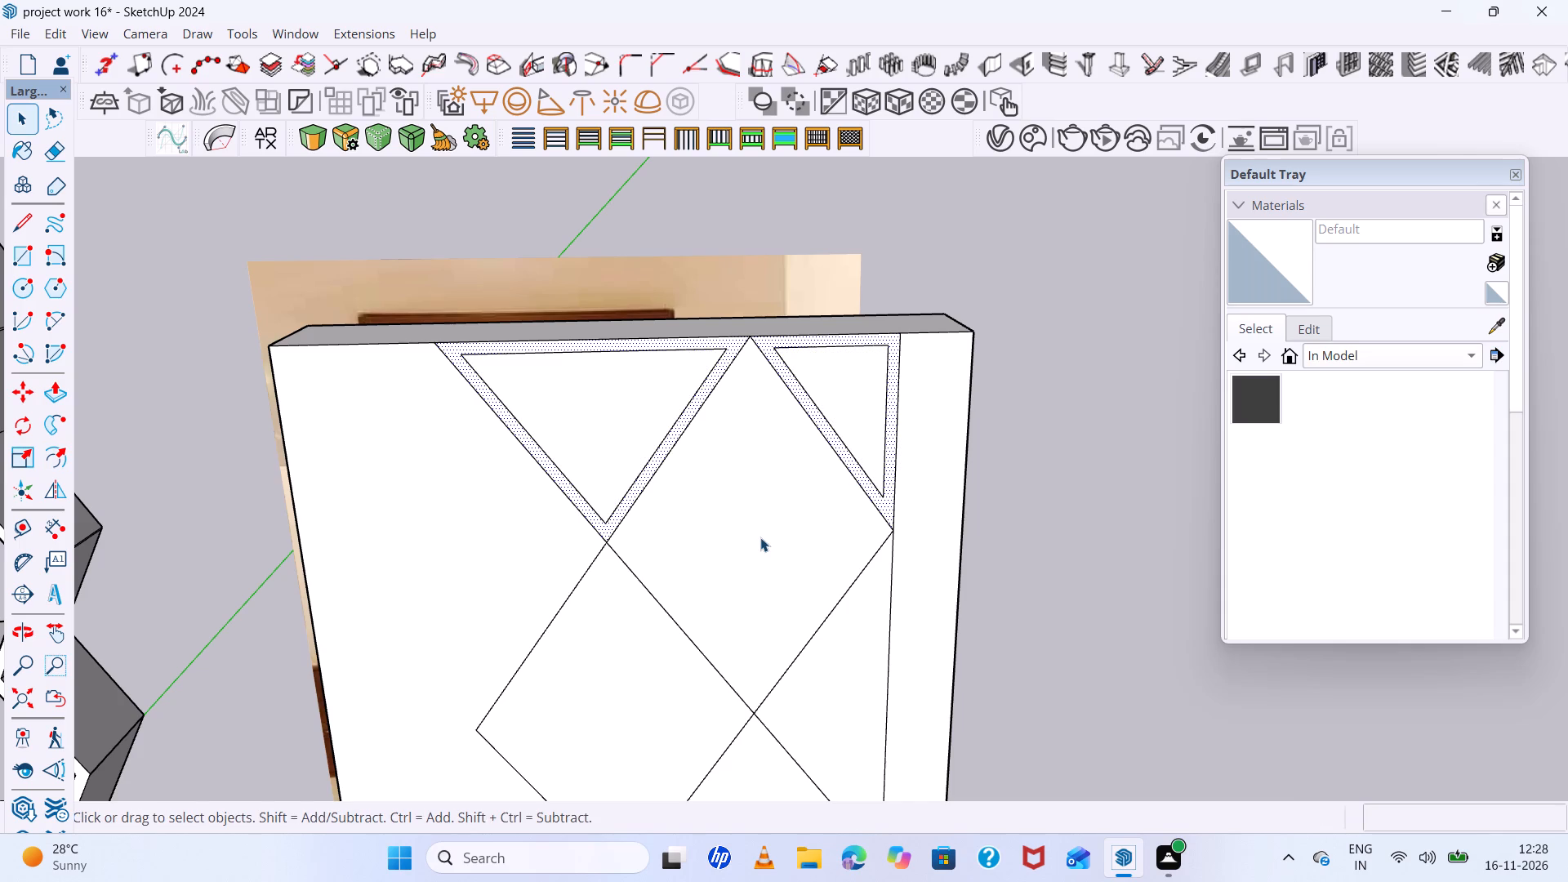
Offset the uppermost full diamond face of the panel inward to form a matching thin border.
click(760, 537)
key(f)
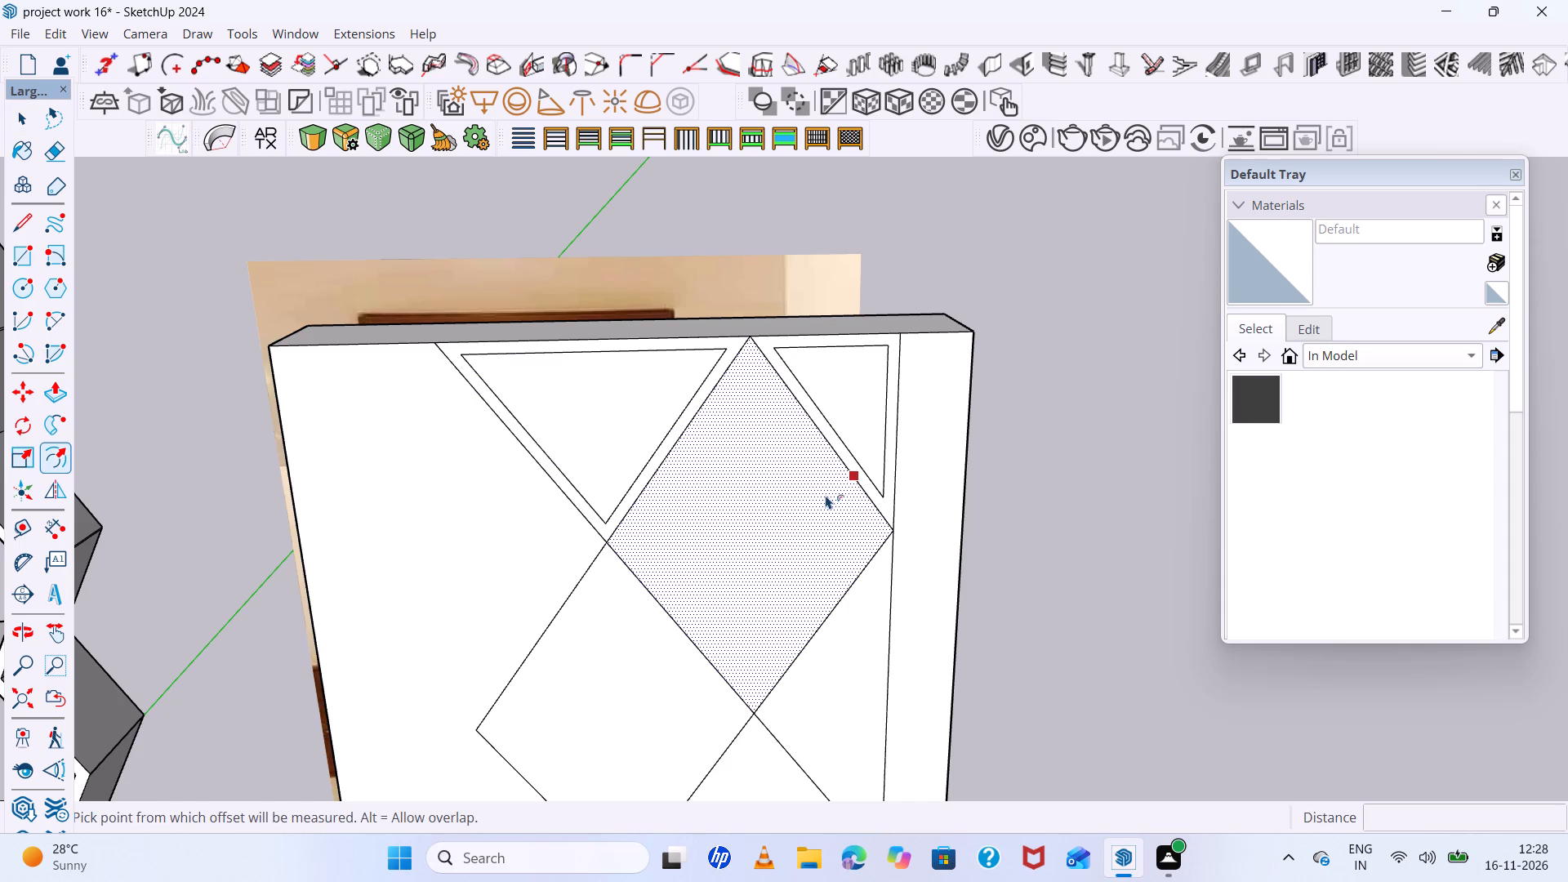
click(839, 478)
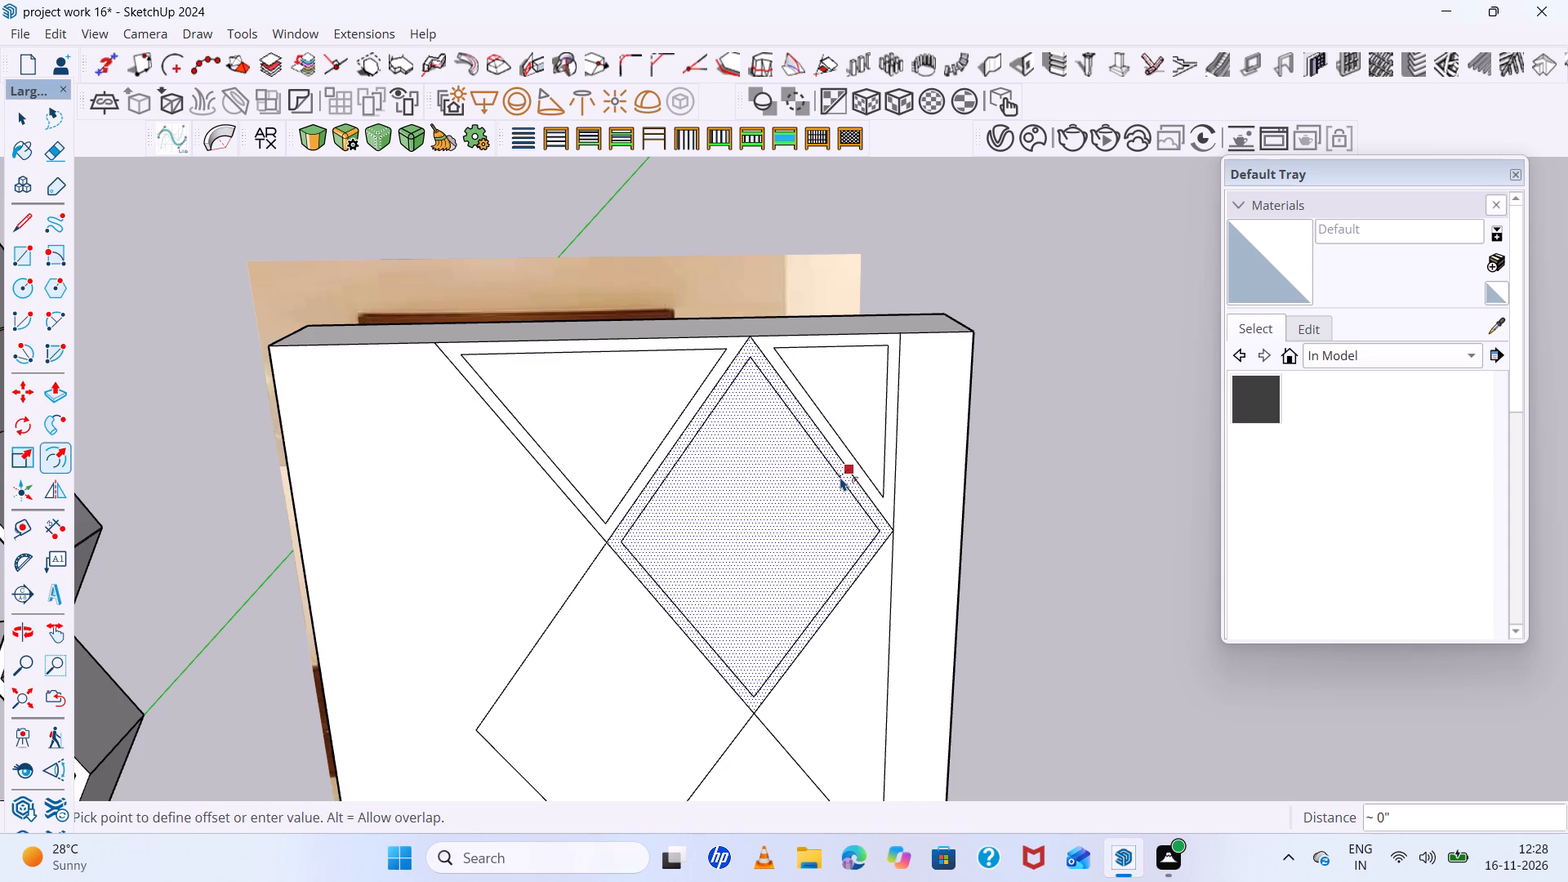
click(839, 479)
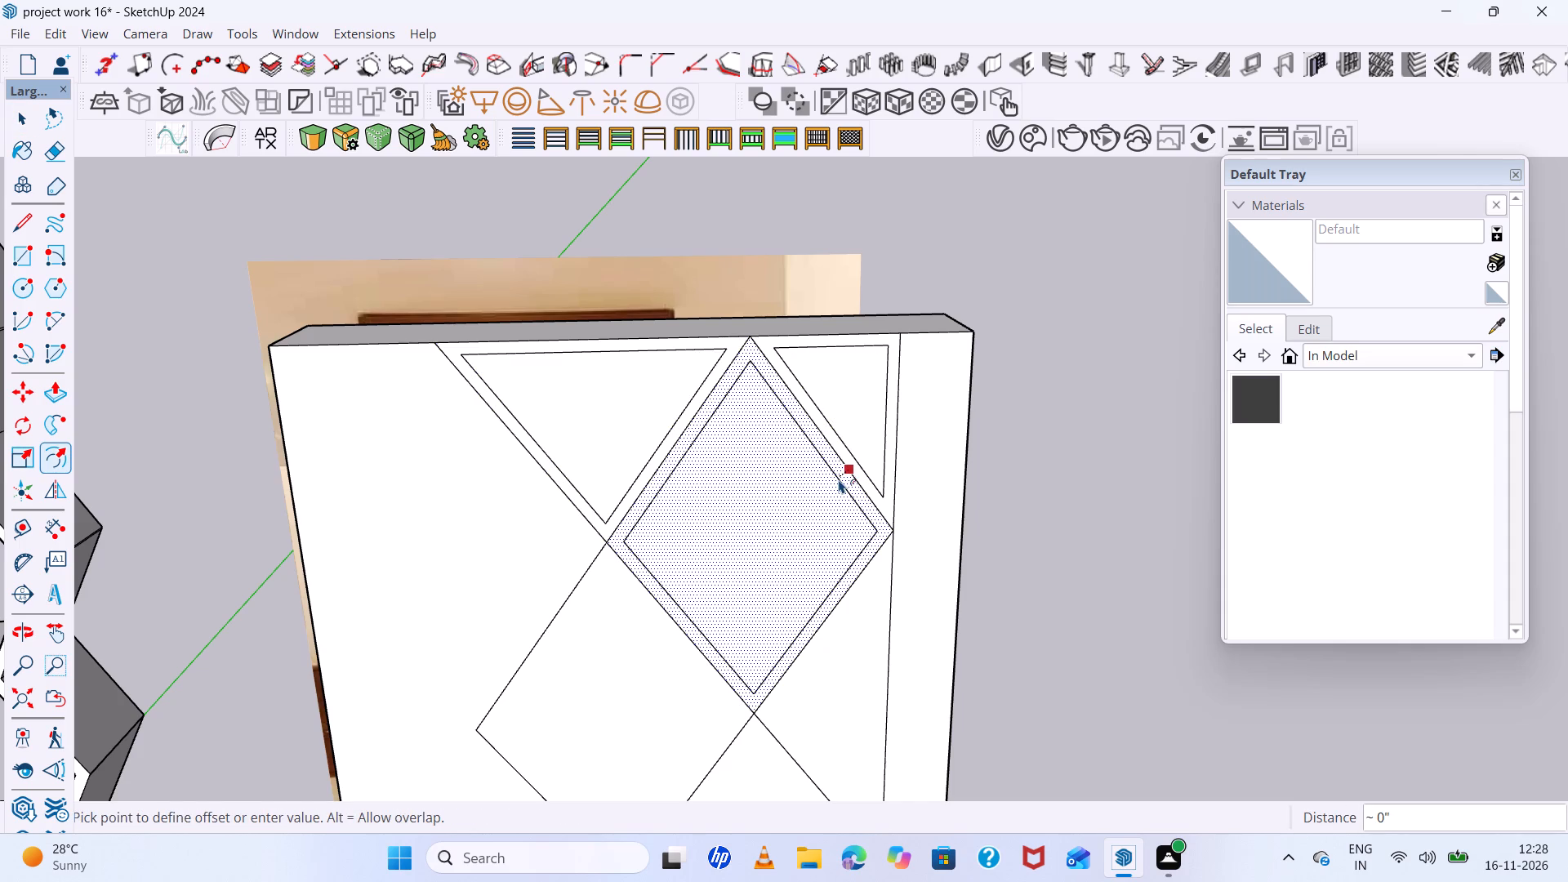
key(space)
Inspect the bordered top shapes and the remaining diamonds of the panel alongside the reference image.
scroll(733, 590, down, 13)
middle_drag(724, 580, 740, 653)
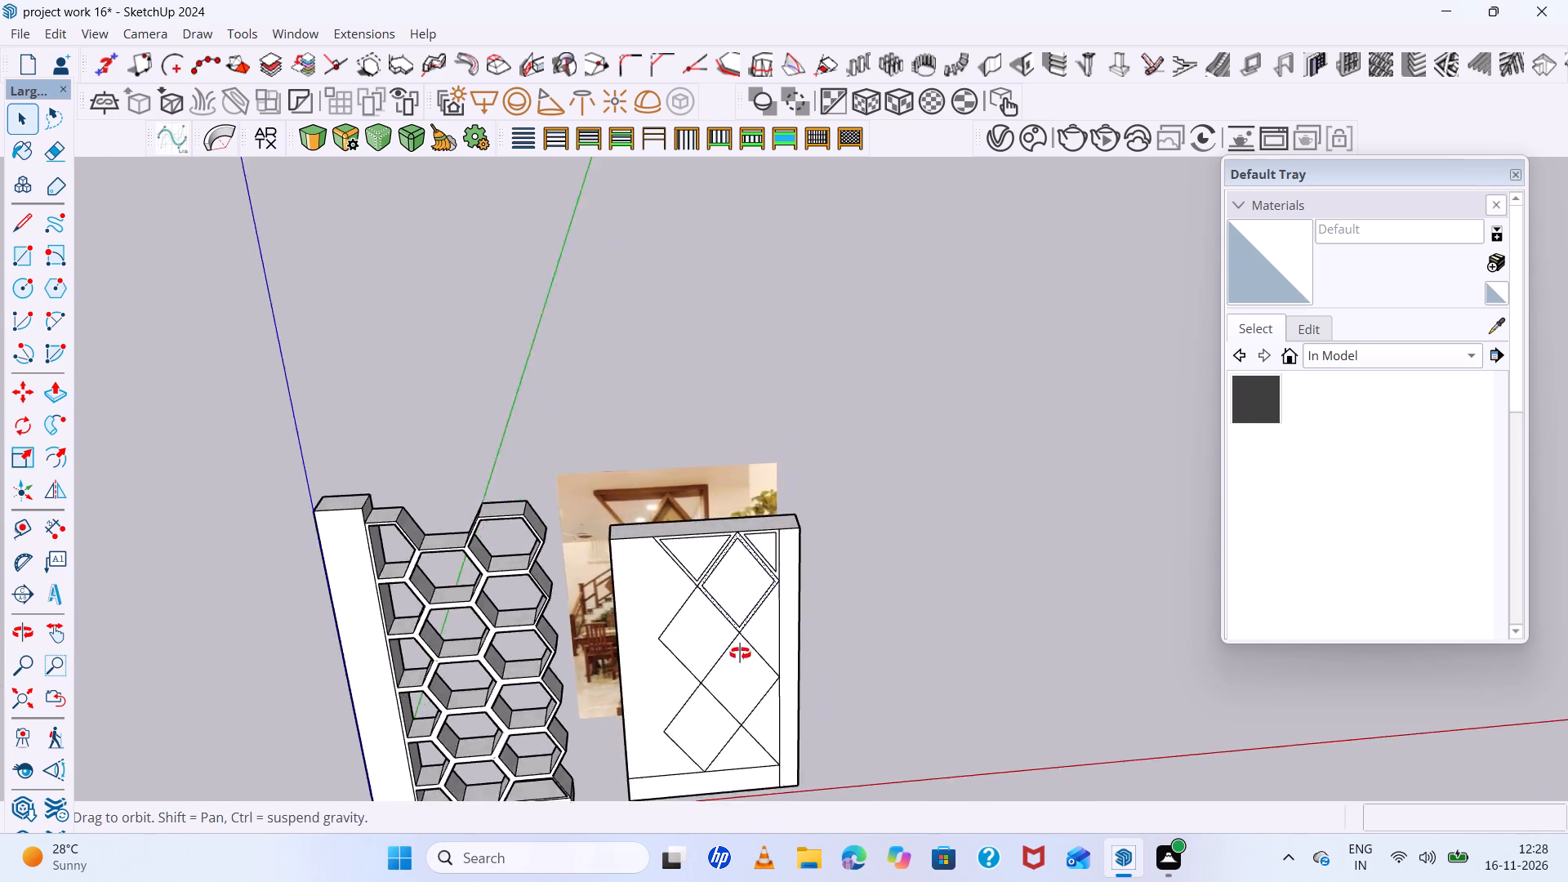
middle_drag(740, 653, 719, 550)
middle_click(719, 550)
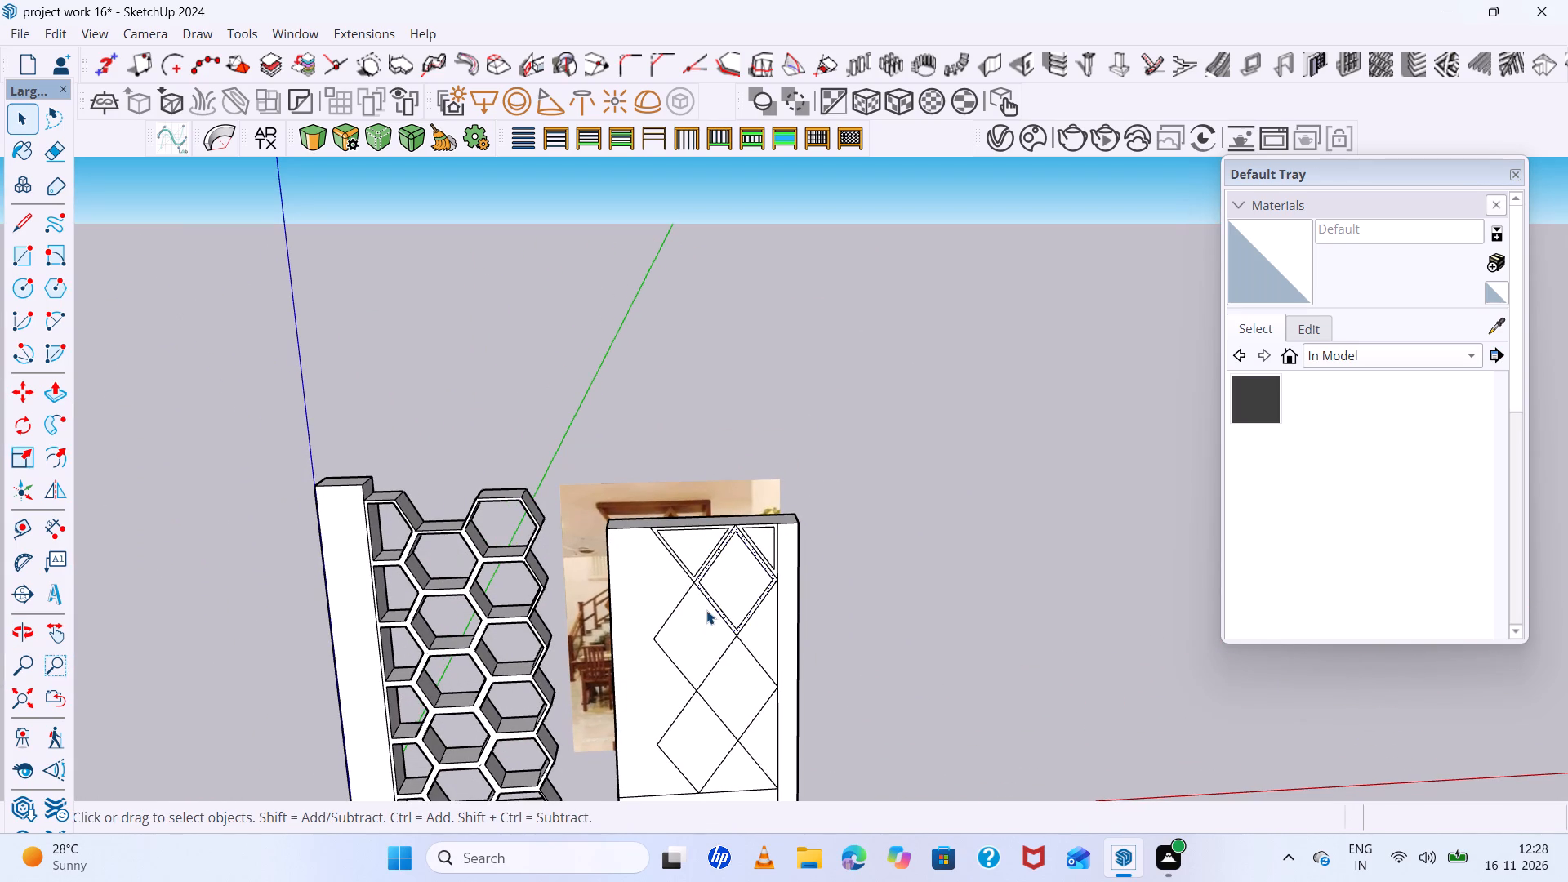
scroll(706, 610, up, 2)
scroll(706, 610, down, 3)
middle_drag(707, 604, 750, 581)
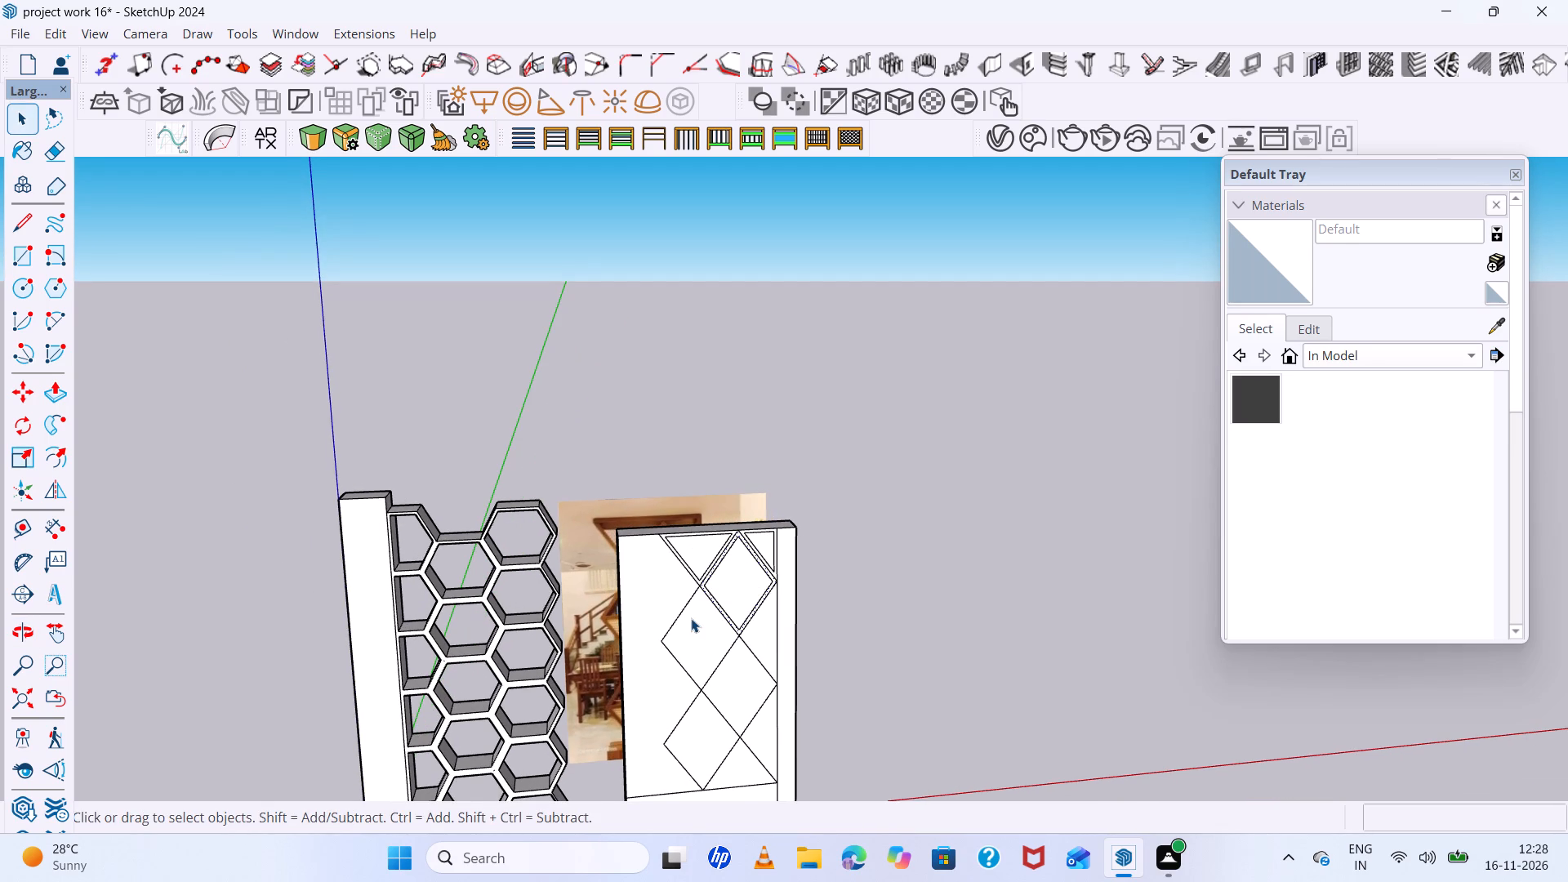
scroll(691, 620, up, 3)
scroll(691, 620, down, 3)
middle_drag(693, 606, 699, 581)
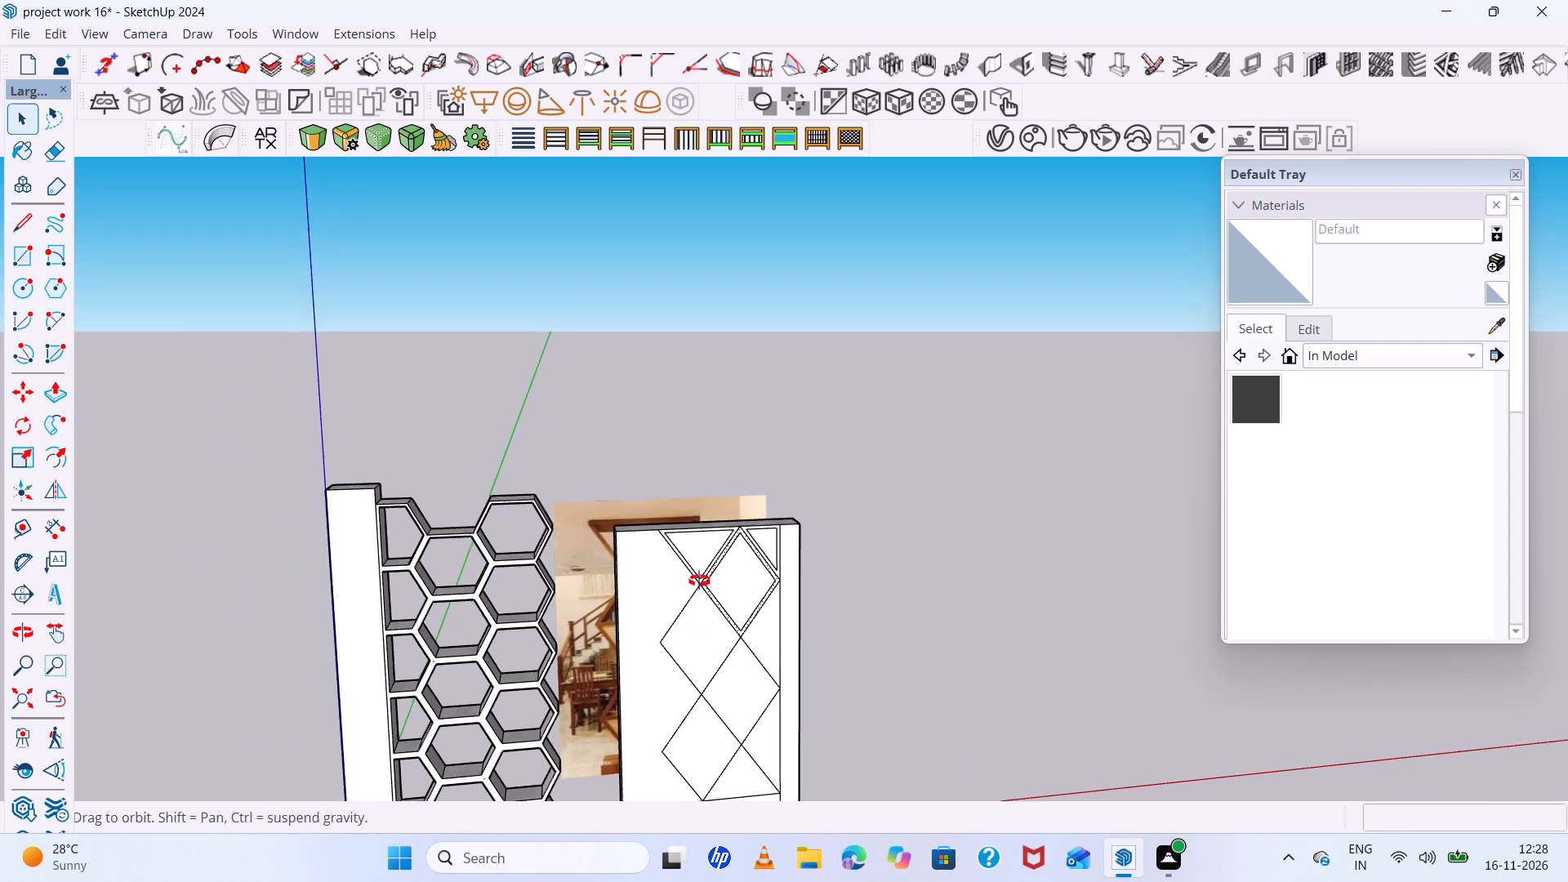
middle_drag(699, 581, 703, 566)
scroll(692, 679, up, 4)
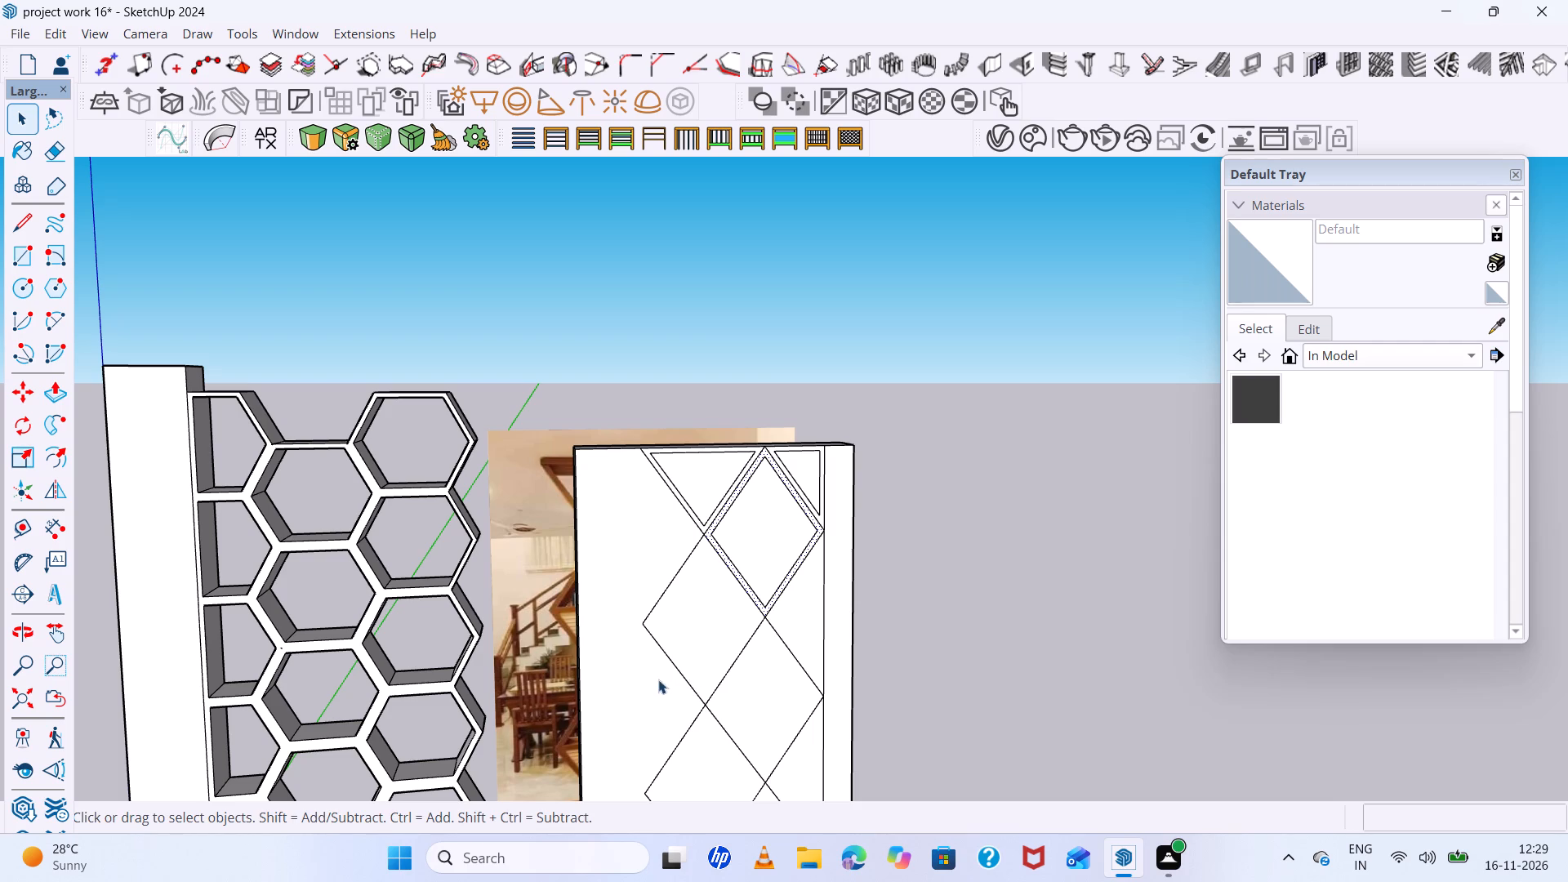
Offset the left-hand diamond in the second row of the panel inward to form a thin border matching the bordered shapes above.
scroll(702, 612, up, 3)
click(702, 621)
key(f)
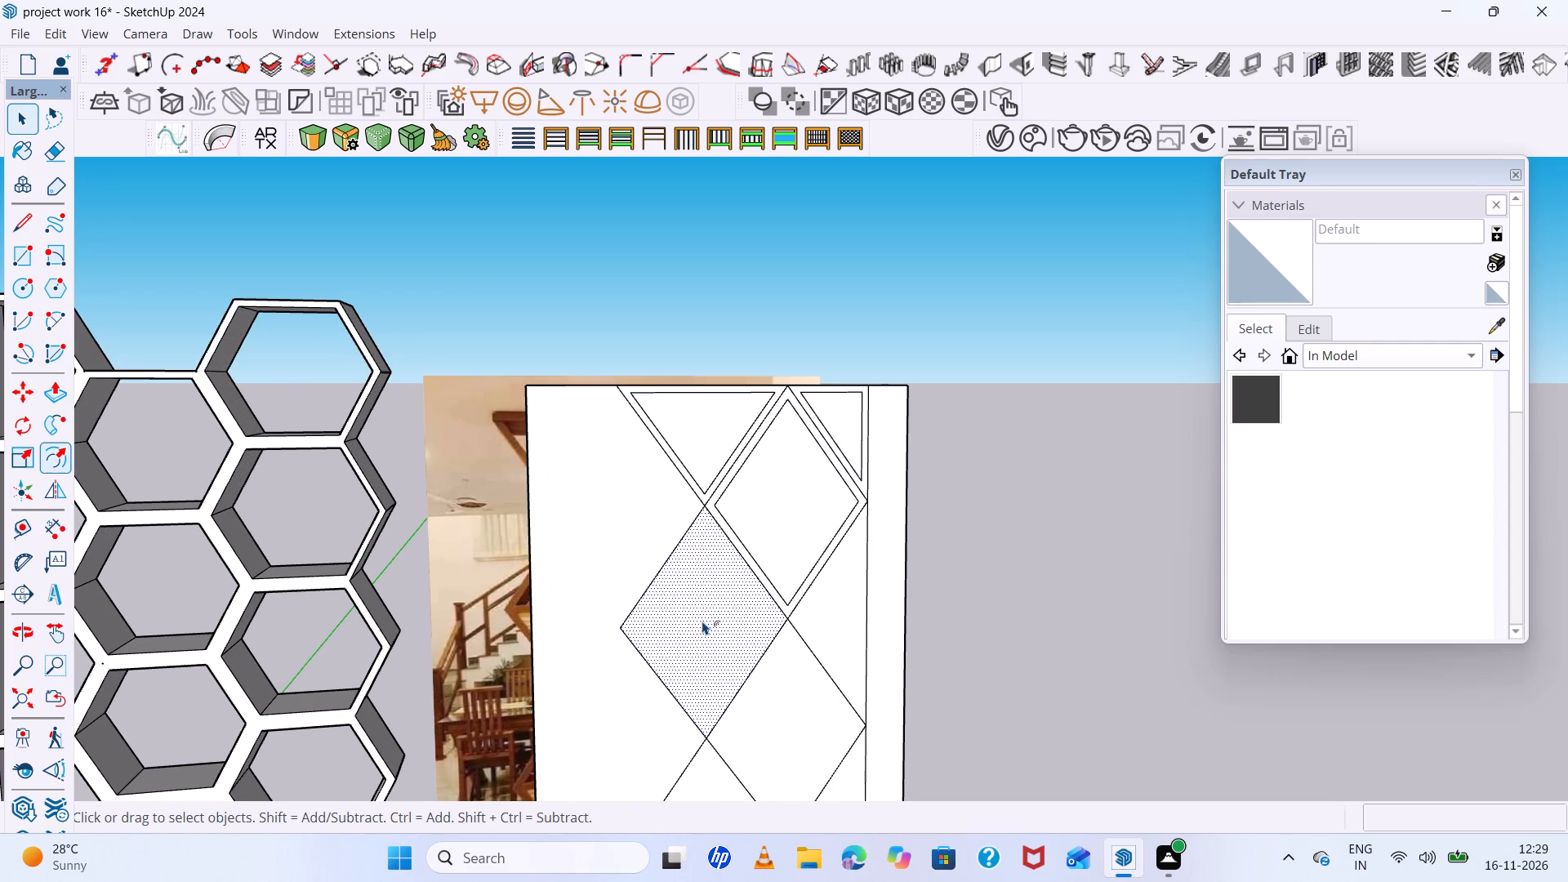
click(641, 609)
scroll(656, 599, up, 6)
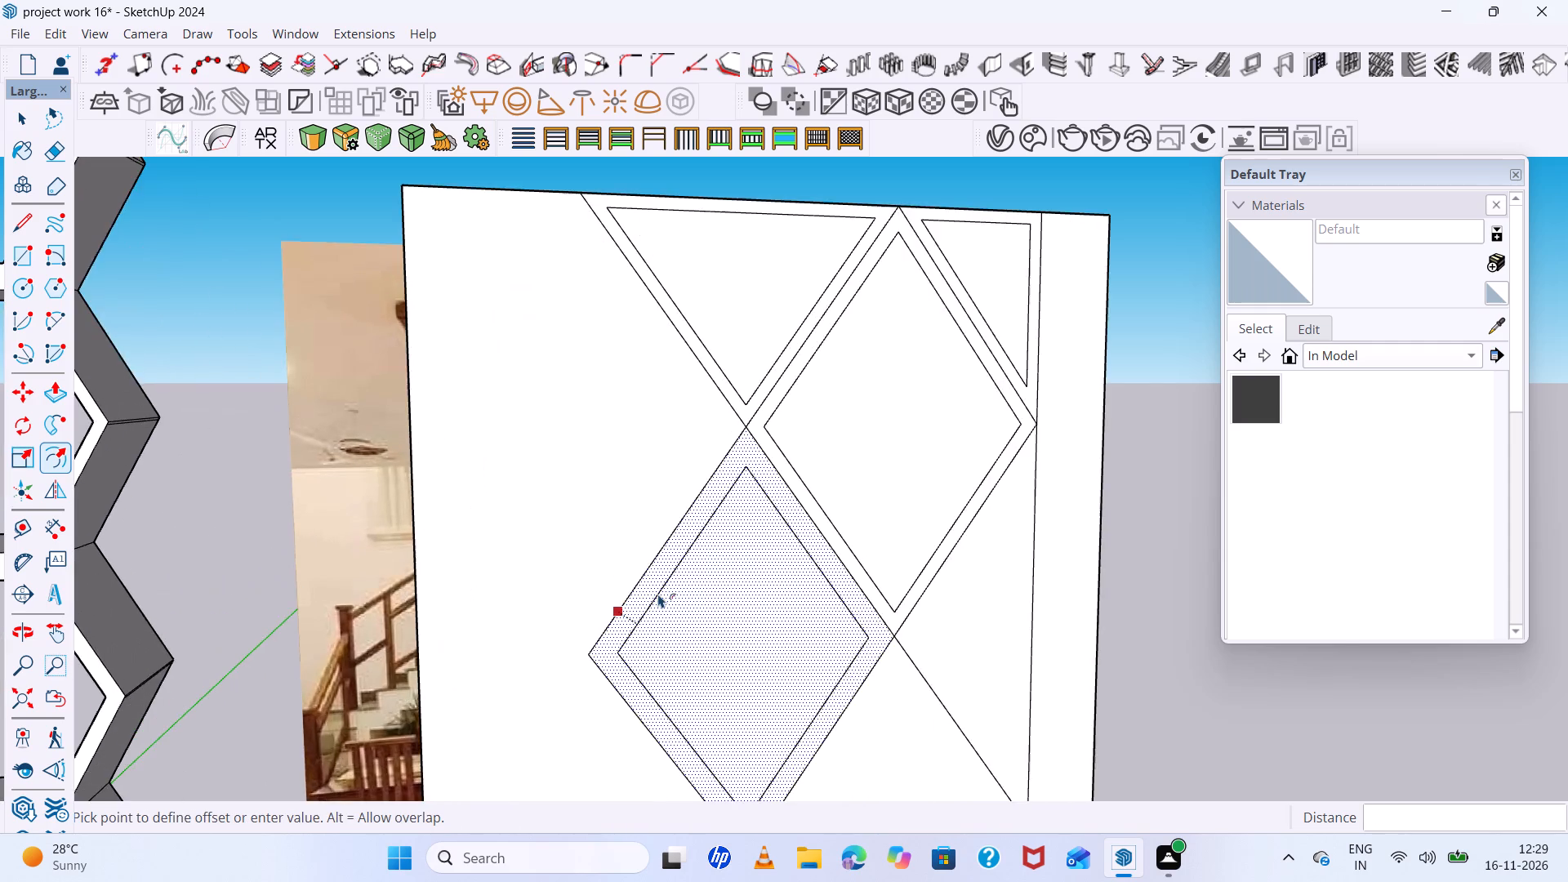
scroll(659, 589, up, 9)
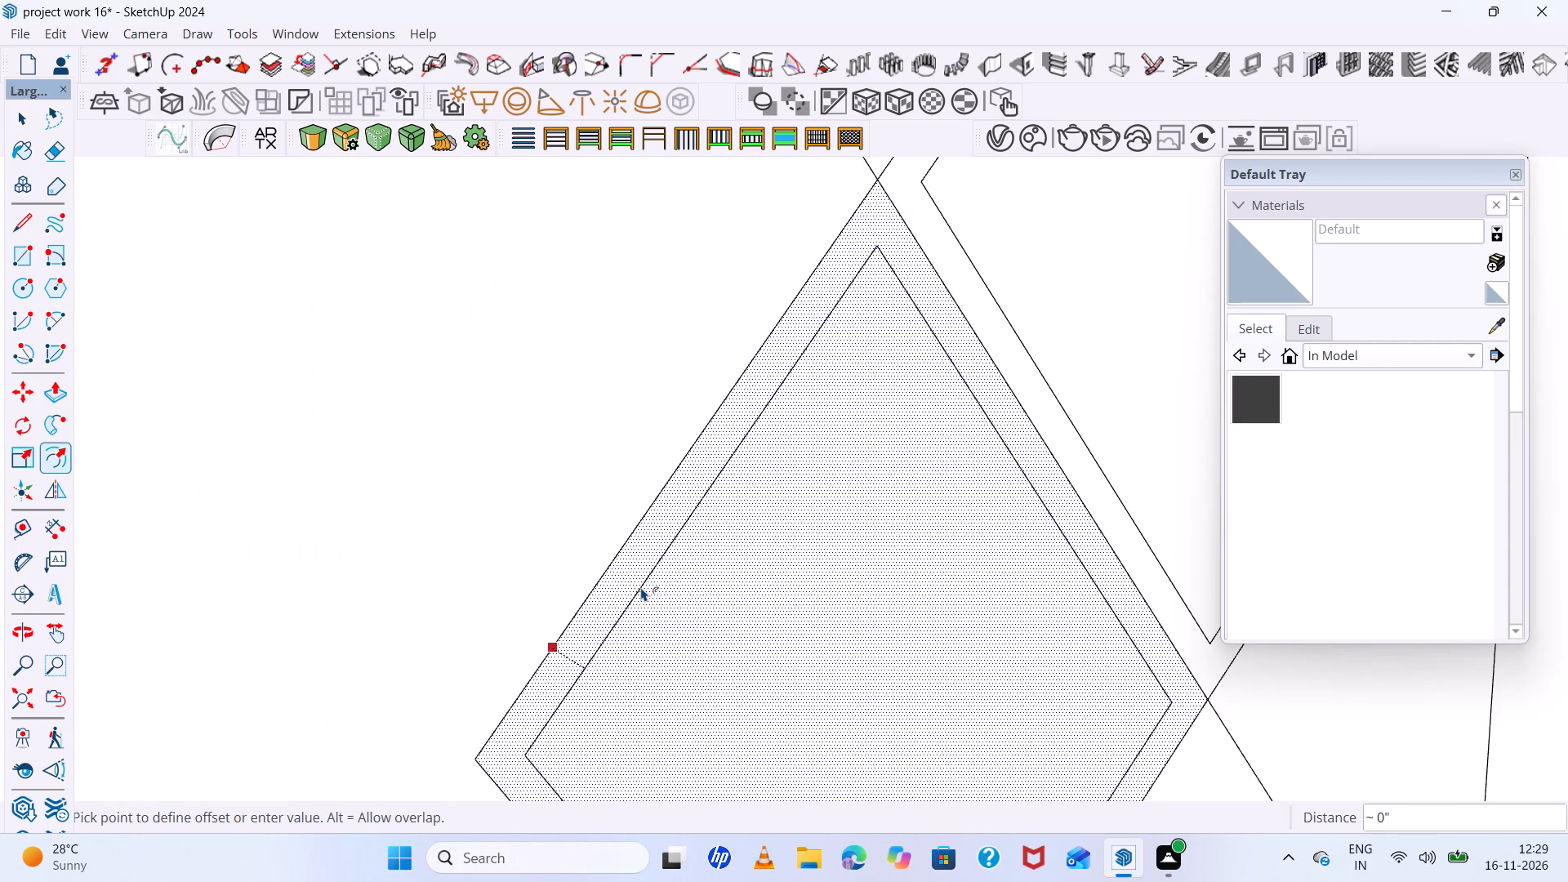
click(642, 587)
Offset the diamond directly below the uppermost full diamond inward to form a matching thin border.
scroll(635, 587, down, 19)
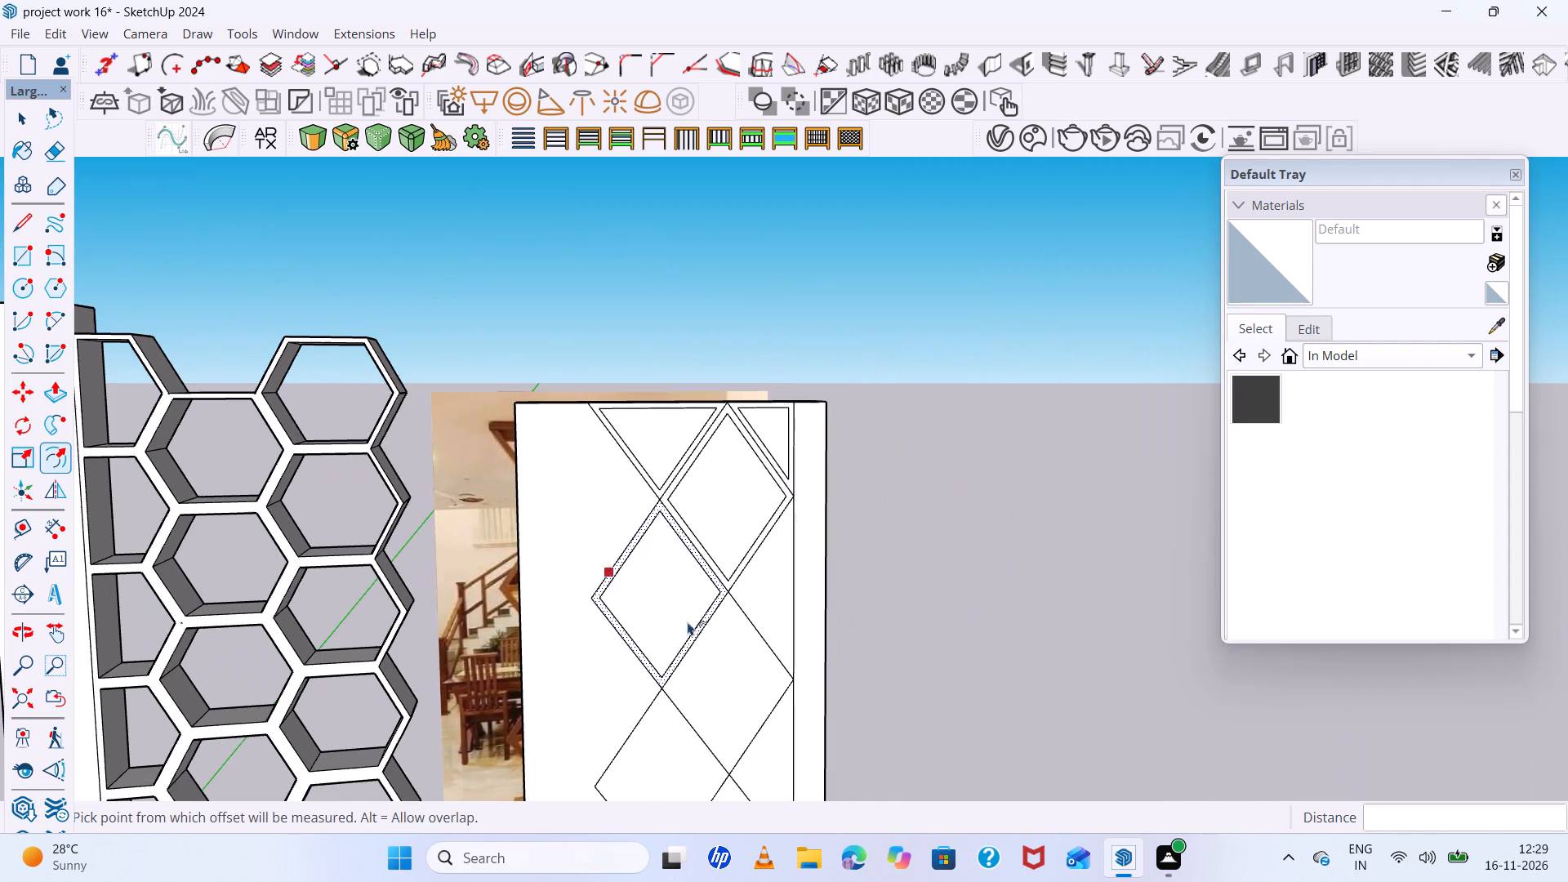
scroll(706, 644, down, 4)
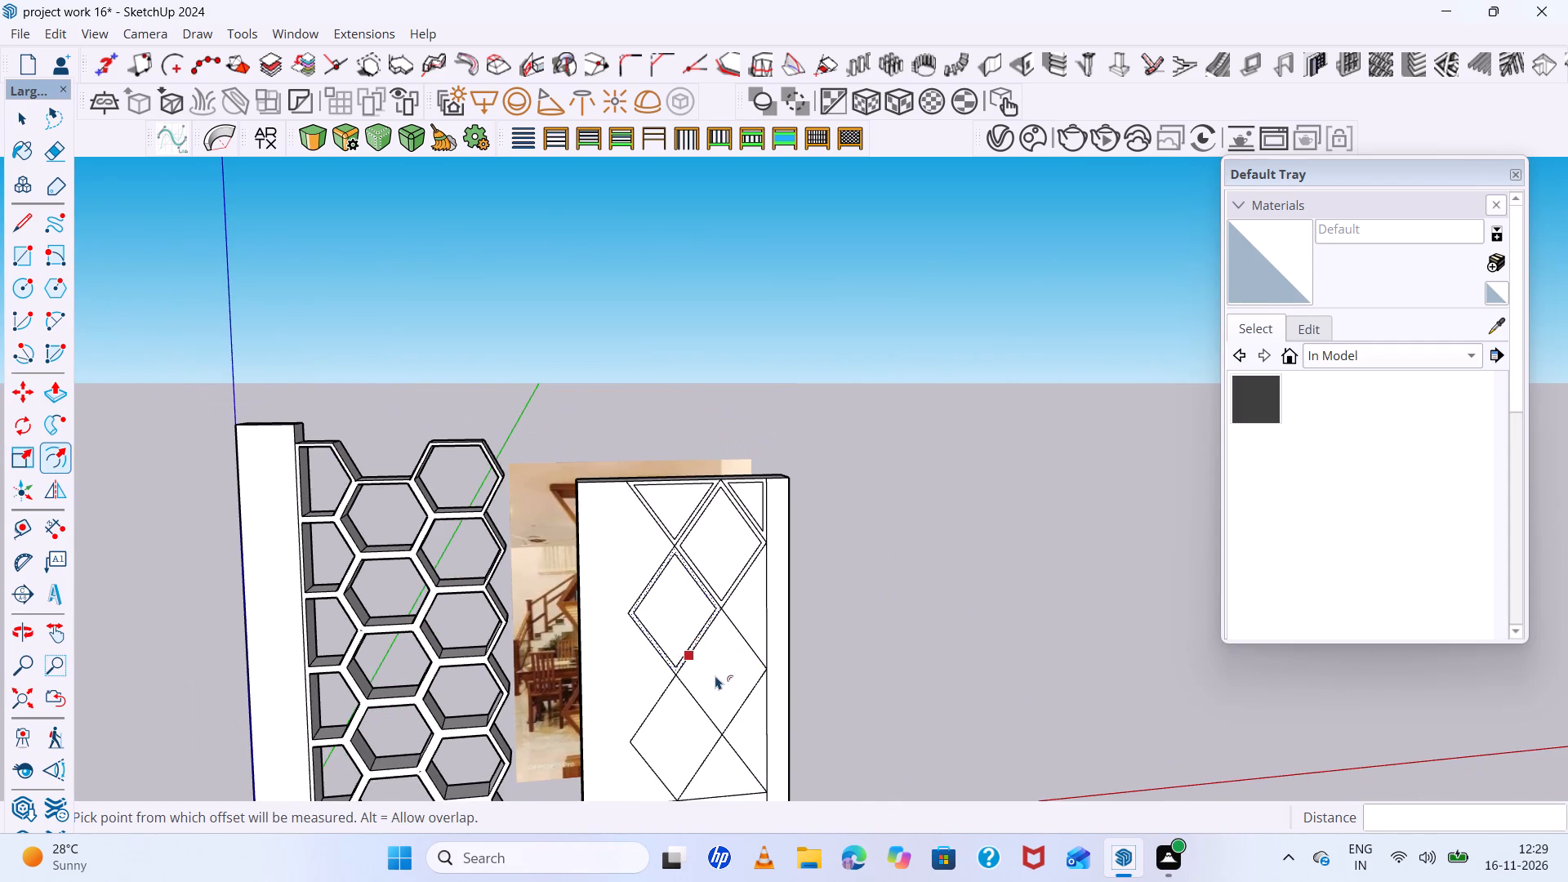
middle_drag(718, 679, 713, 644)
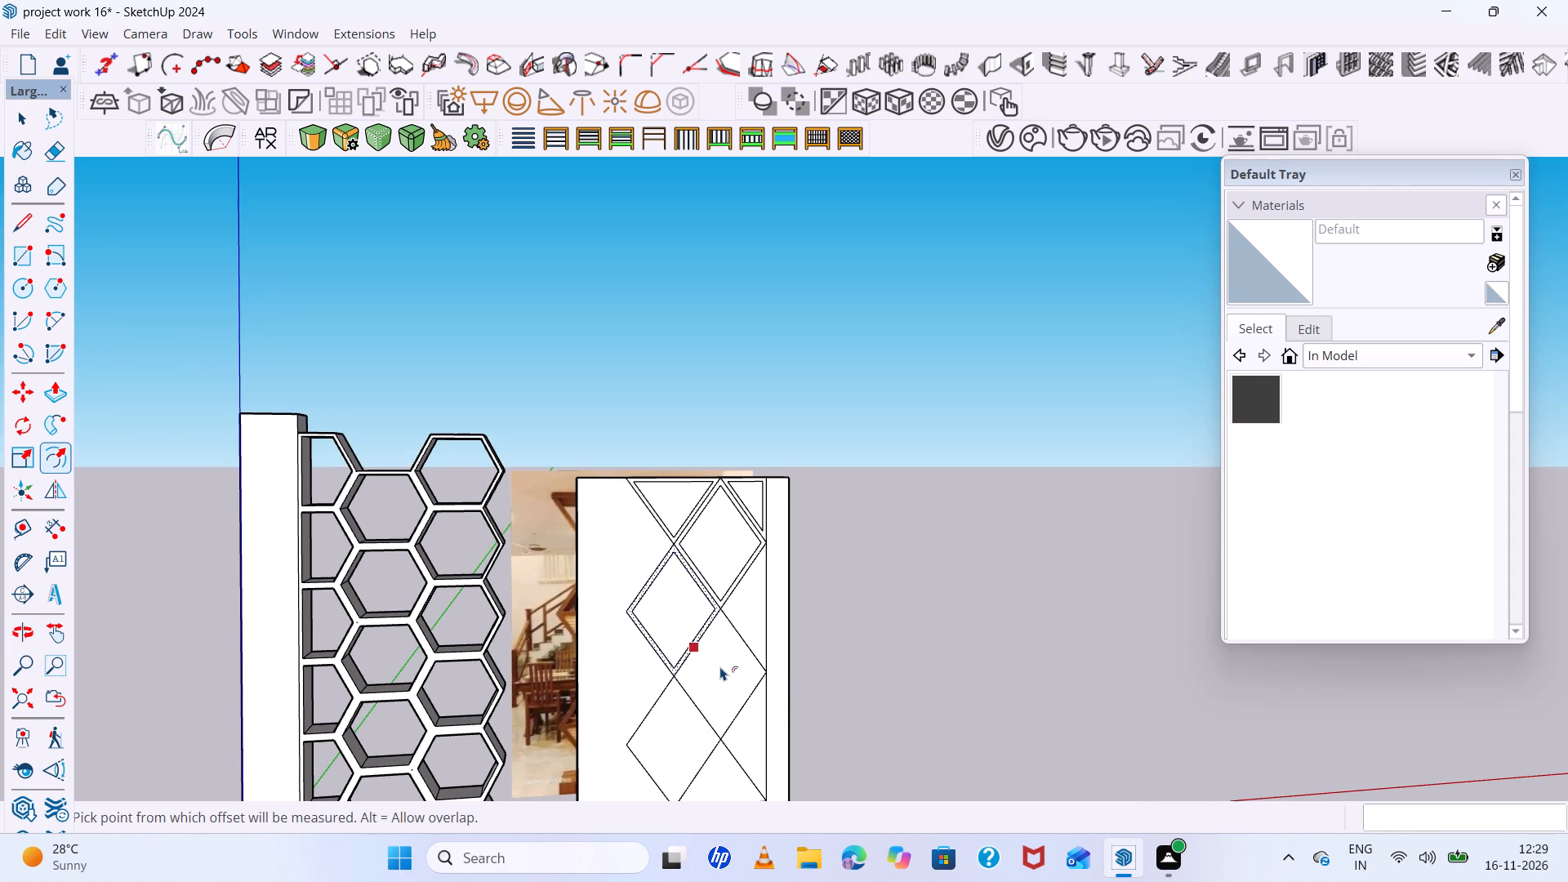
scroll(720, 666, up, 5)
scroll(720, 666, down, 3)
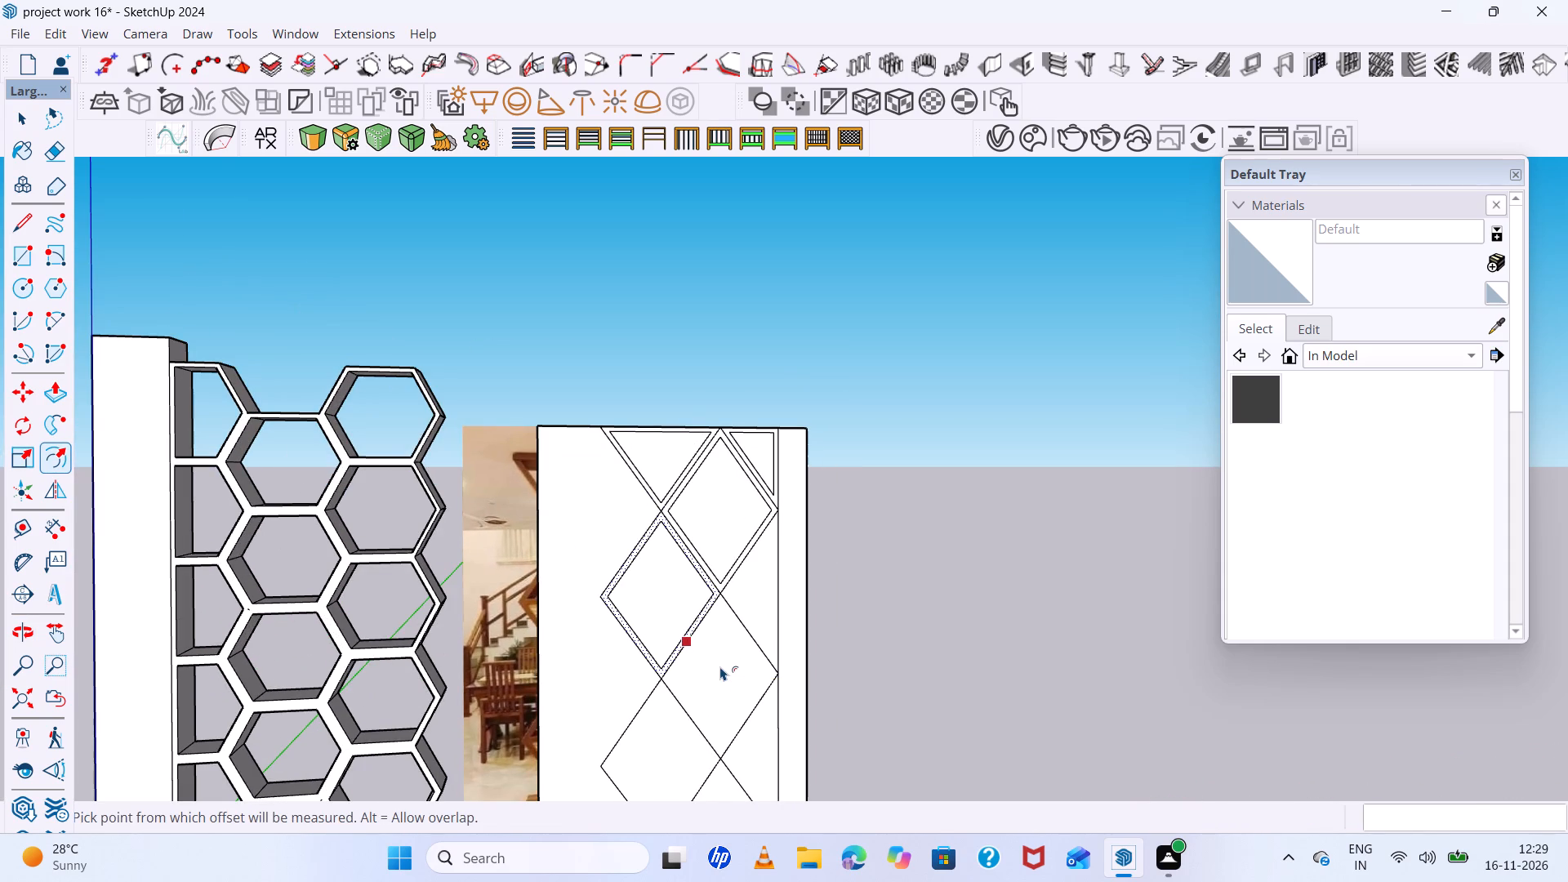
scroll(725, 686, up, 4)
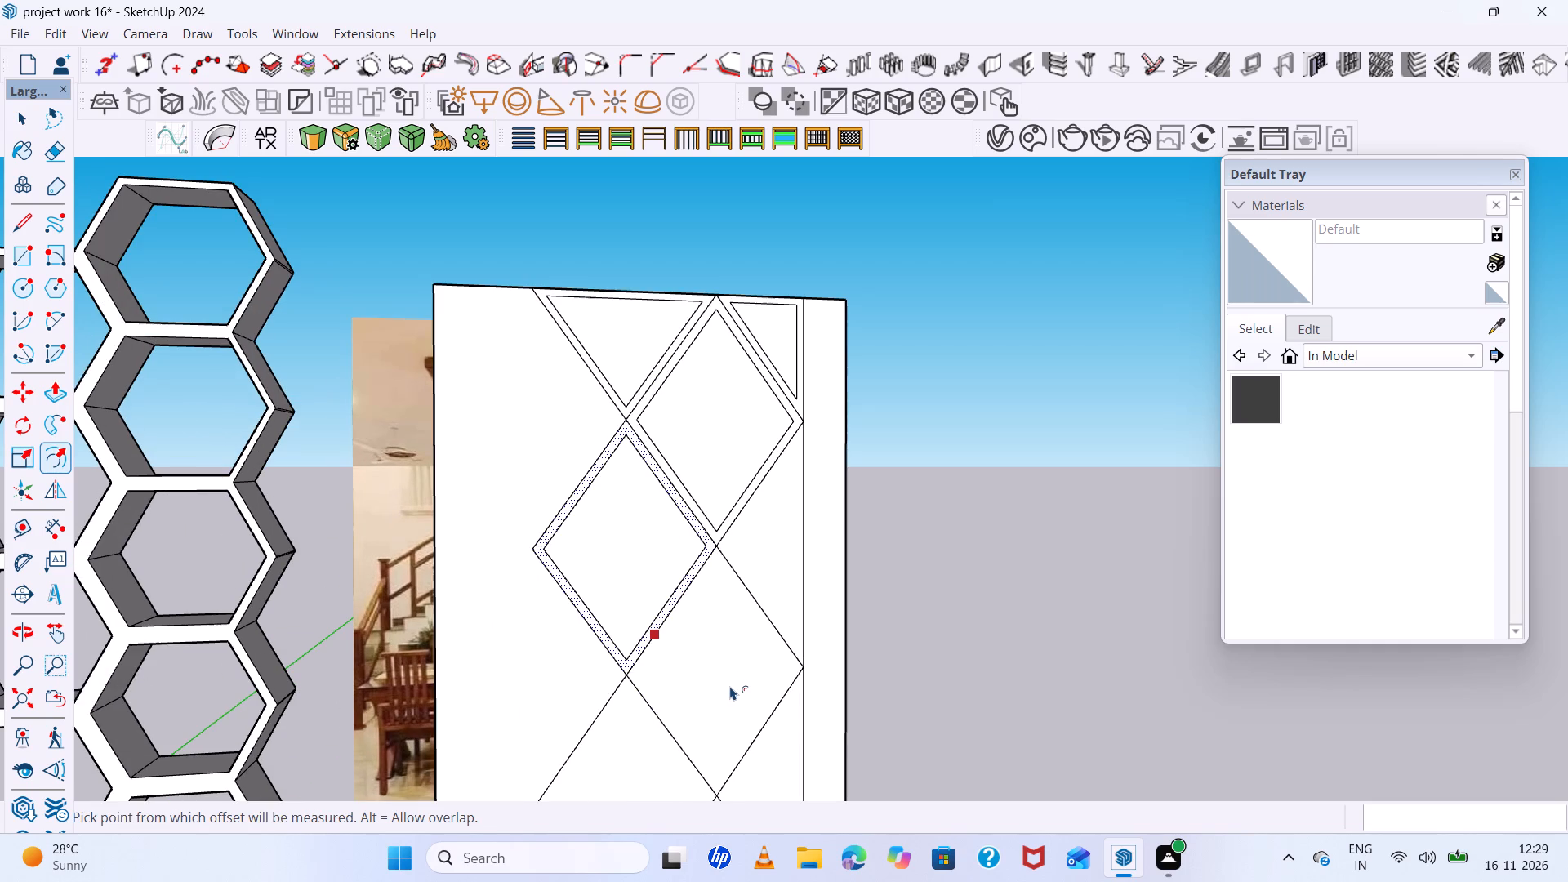
key(space)
click(730, 686)
key(f)
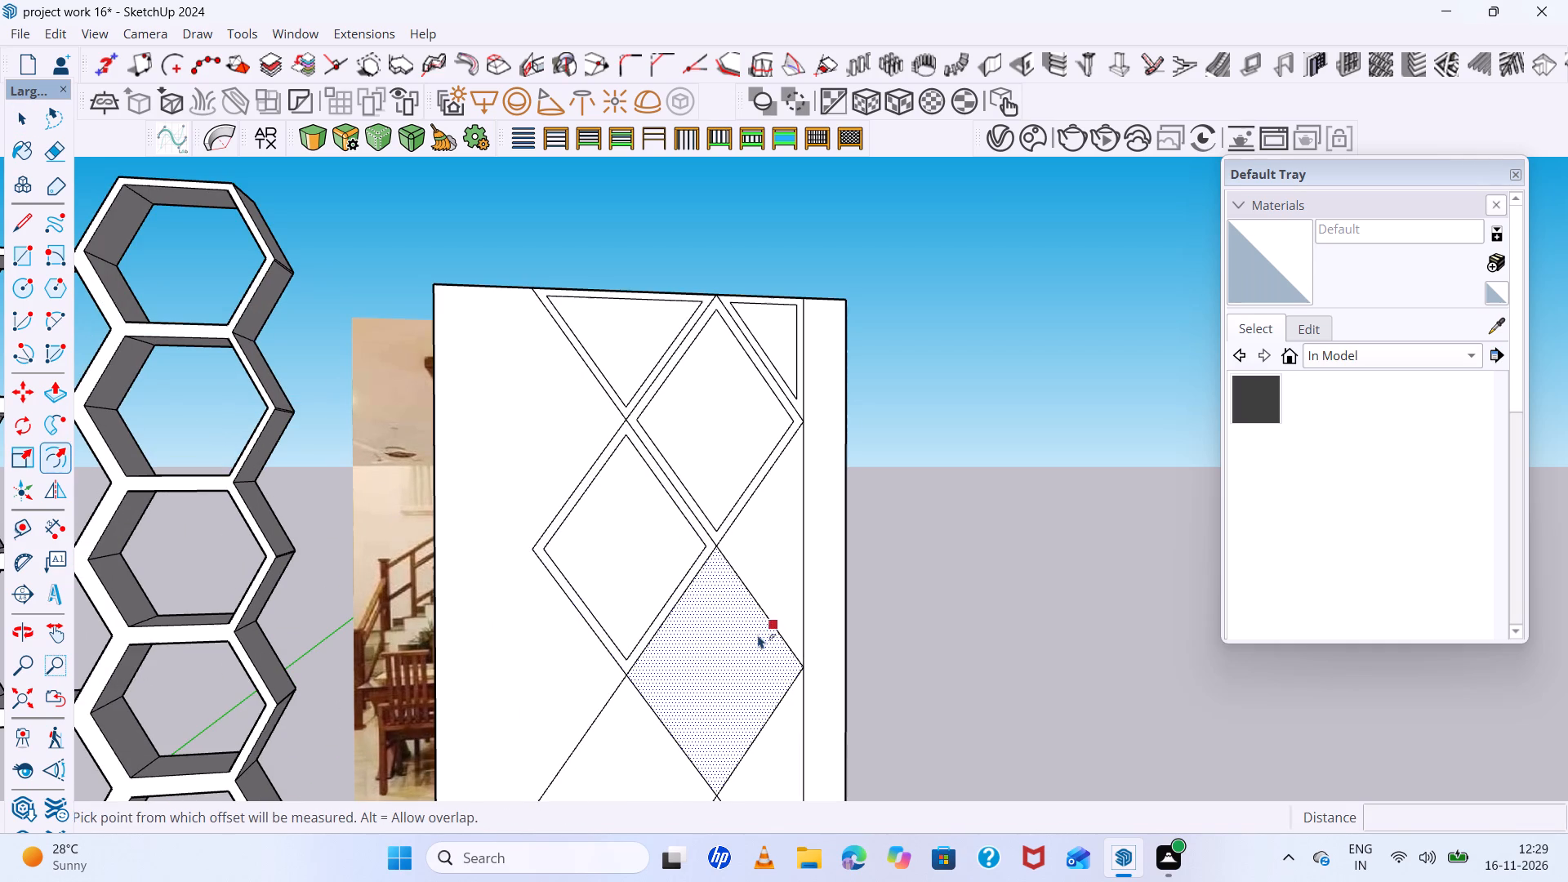
click(760, 615)
scroll(757, 617, up, 6)
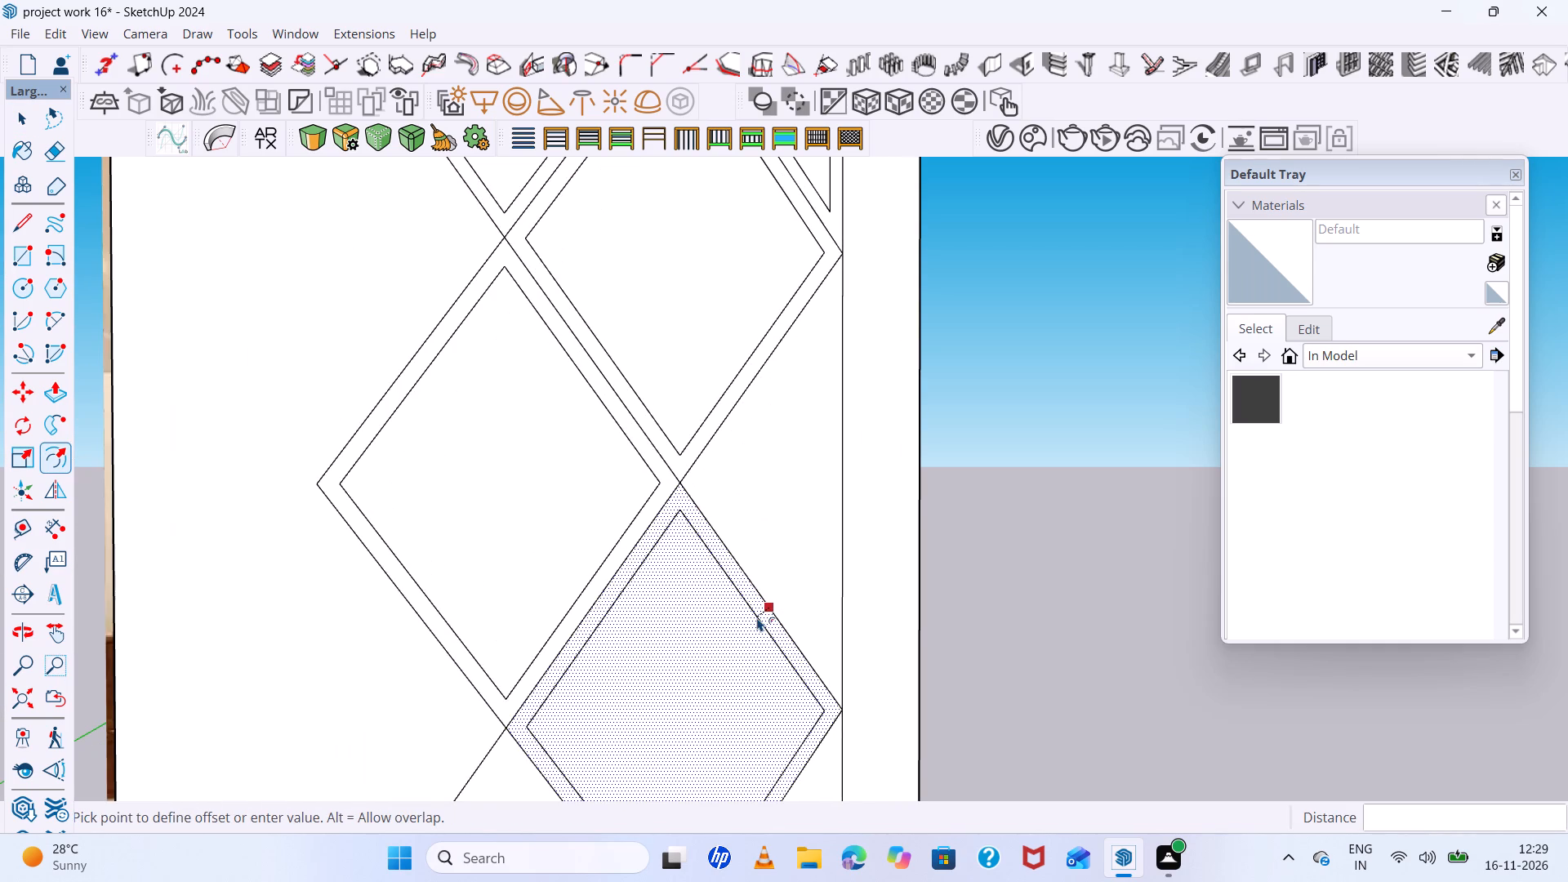
click(756, 618)
key(space)
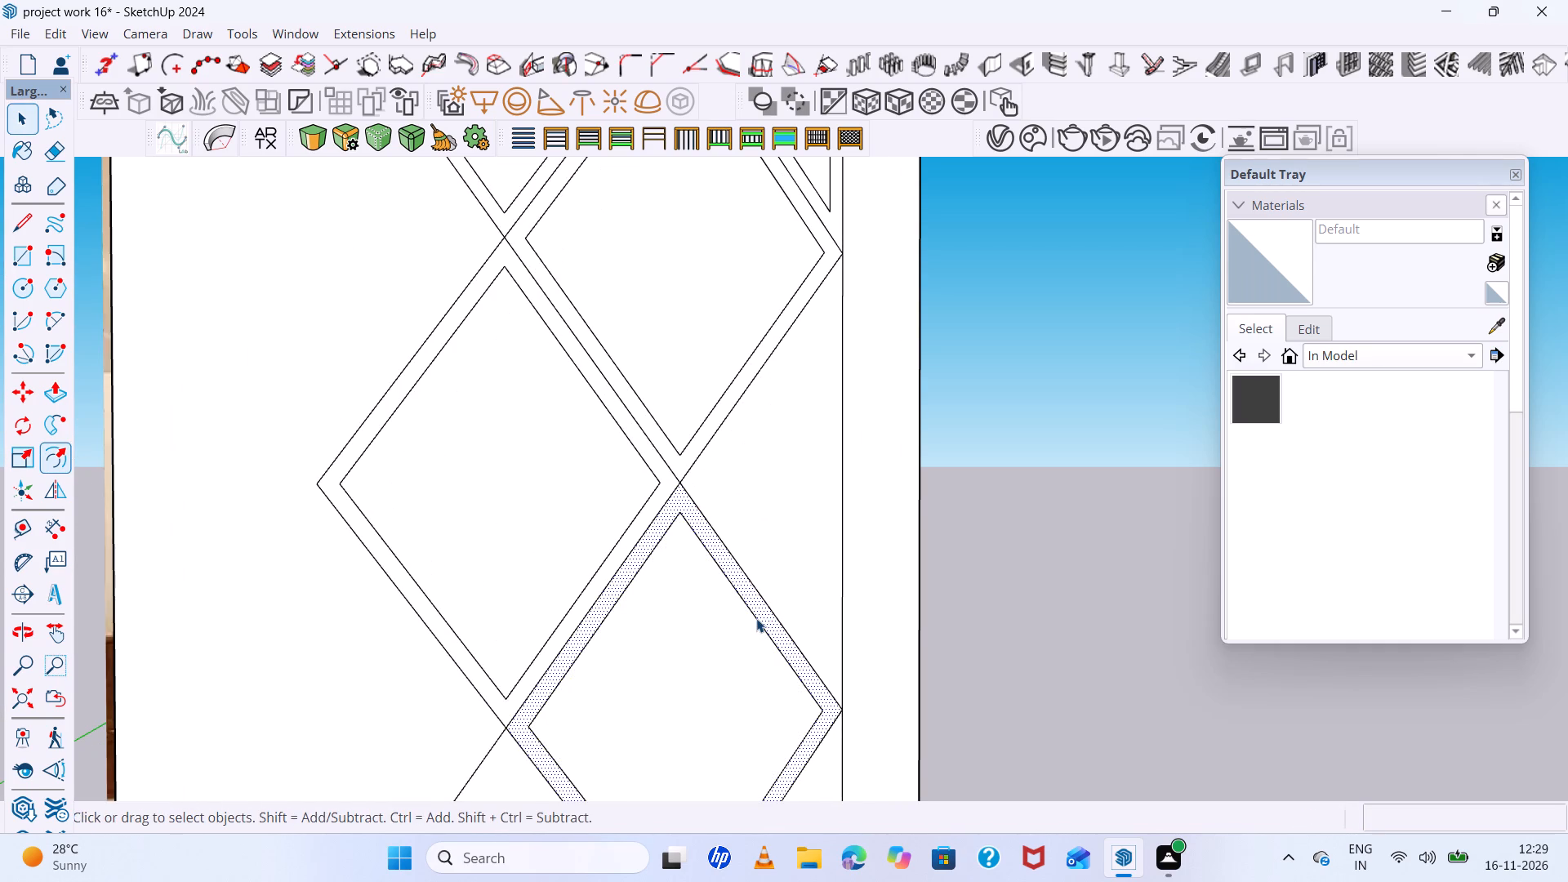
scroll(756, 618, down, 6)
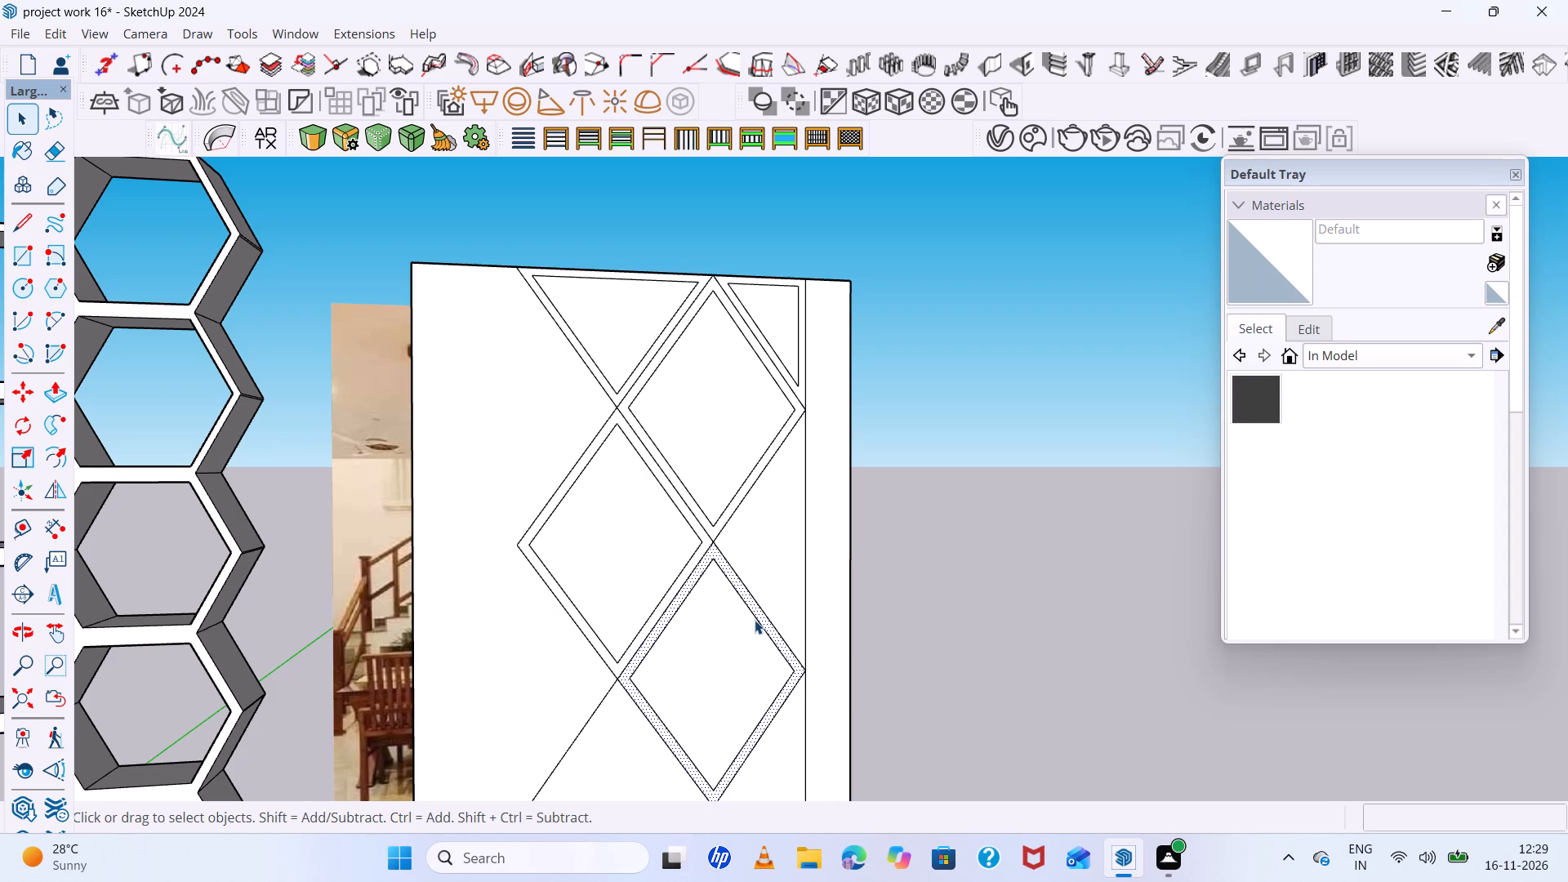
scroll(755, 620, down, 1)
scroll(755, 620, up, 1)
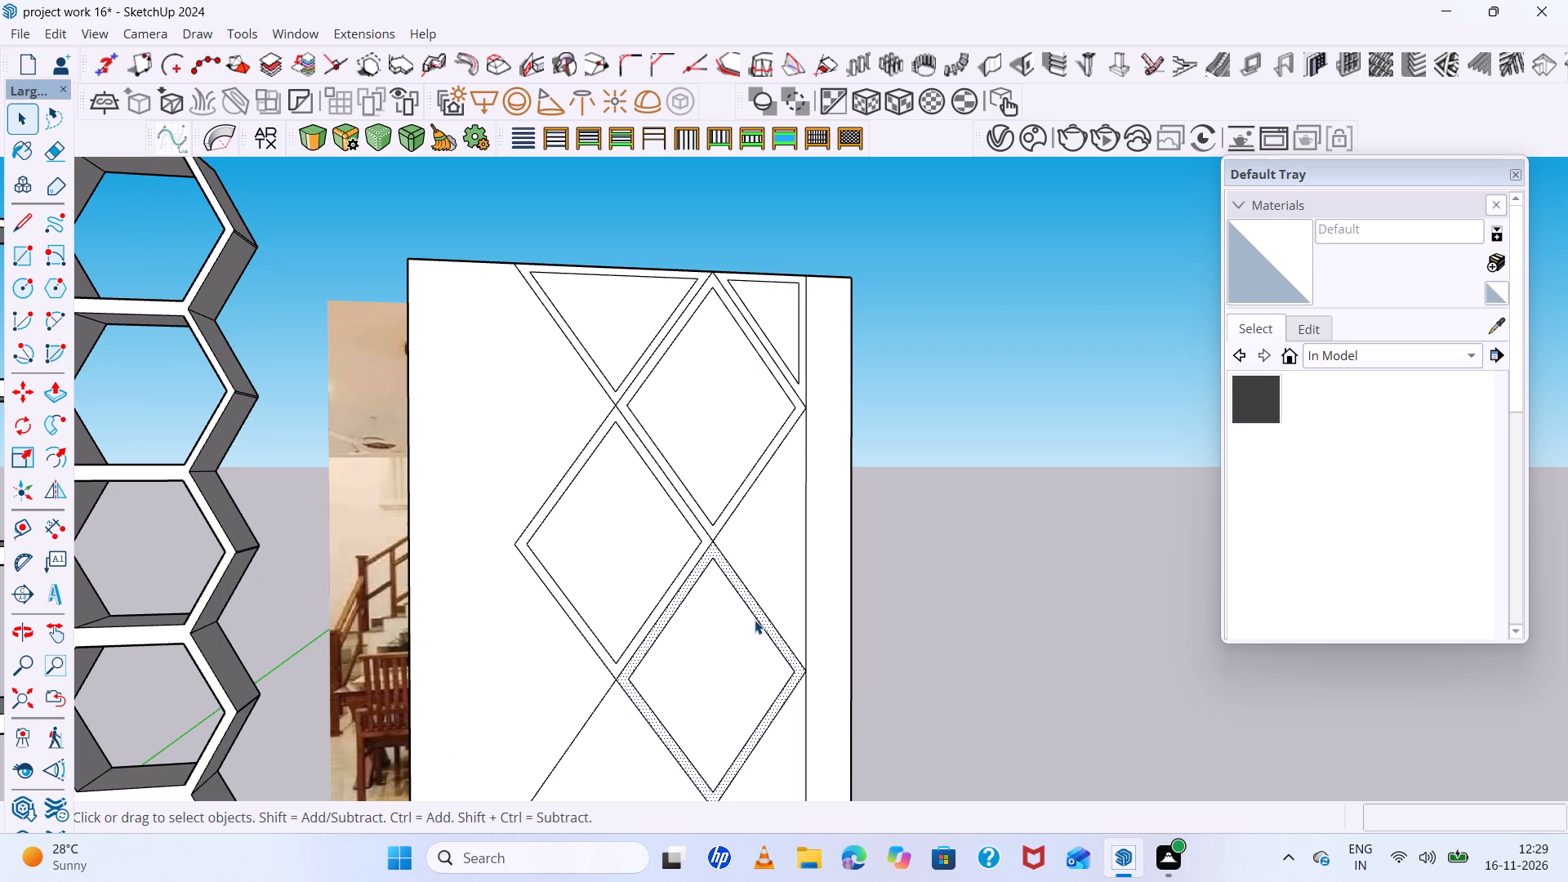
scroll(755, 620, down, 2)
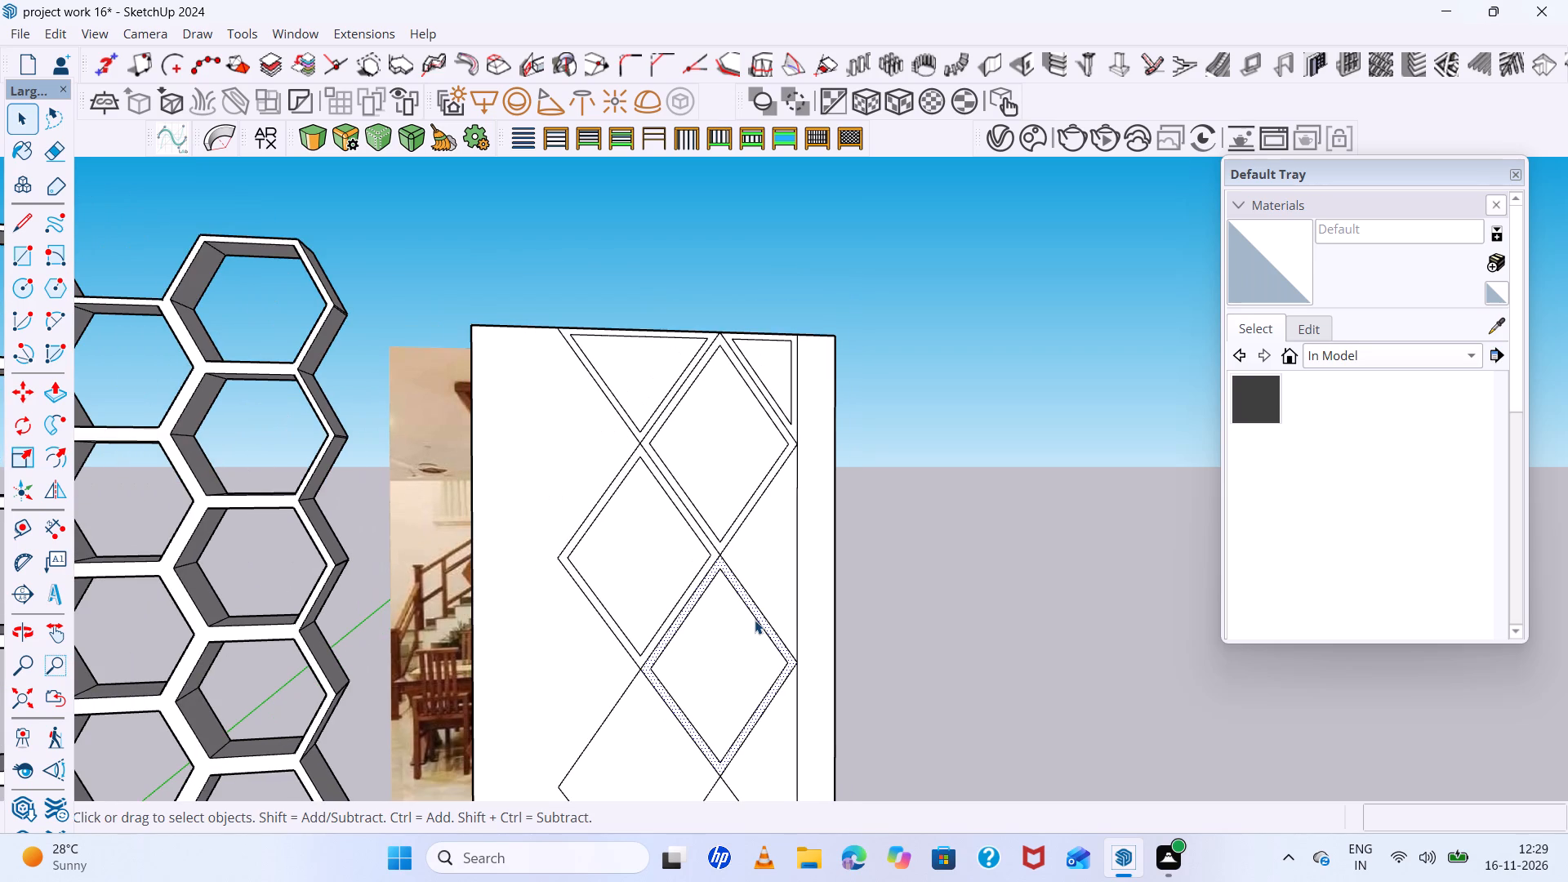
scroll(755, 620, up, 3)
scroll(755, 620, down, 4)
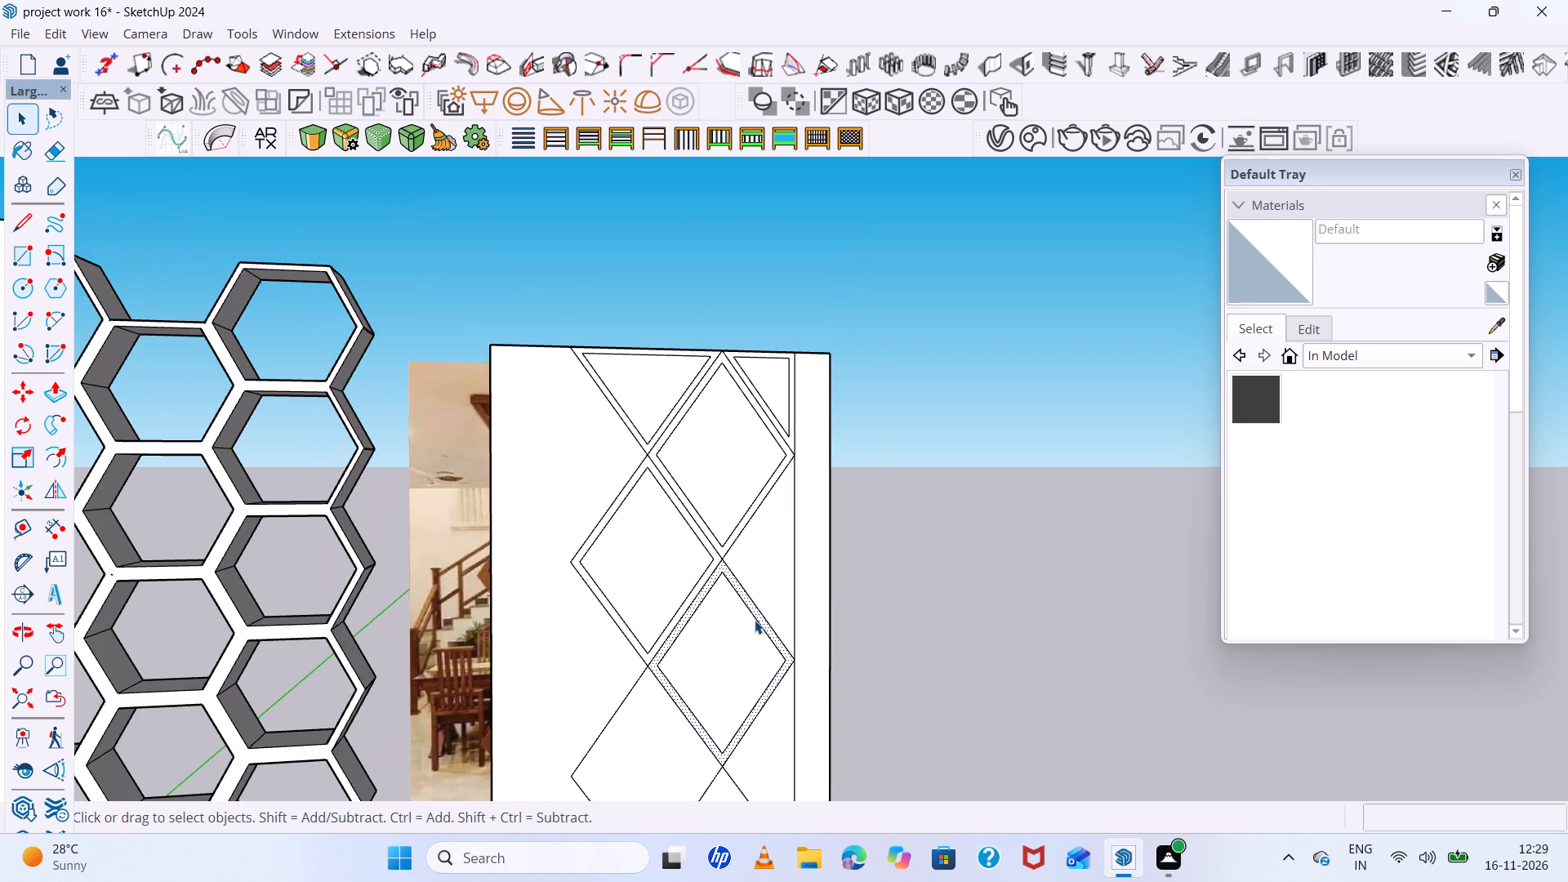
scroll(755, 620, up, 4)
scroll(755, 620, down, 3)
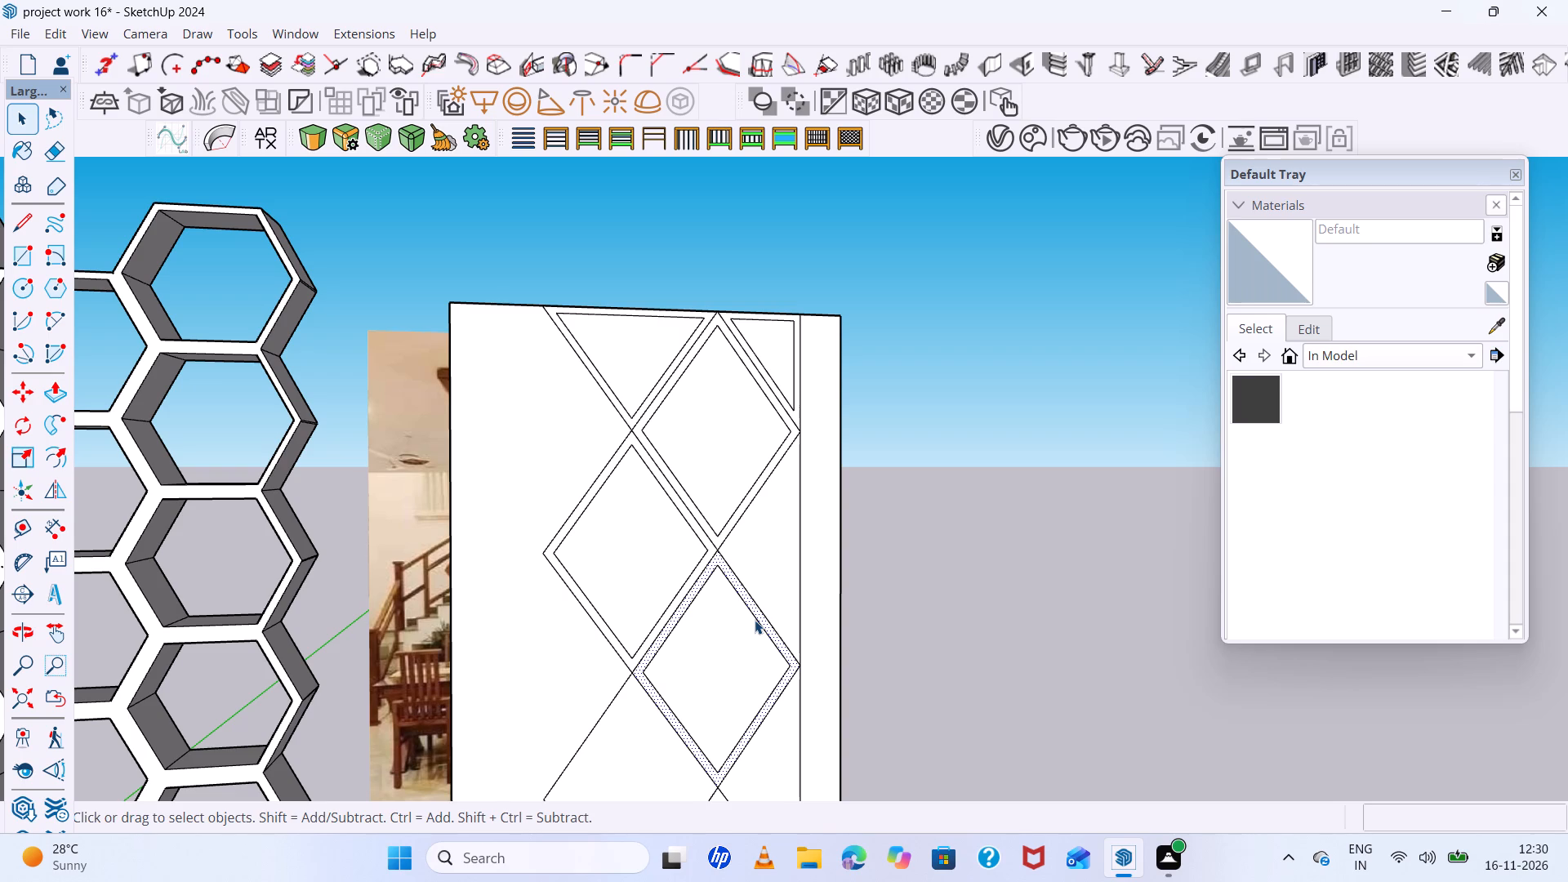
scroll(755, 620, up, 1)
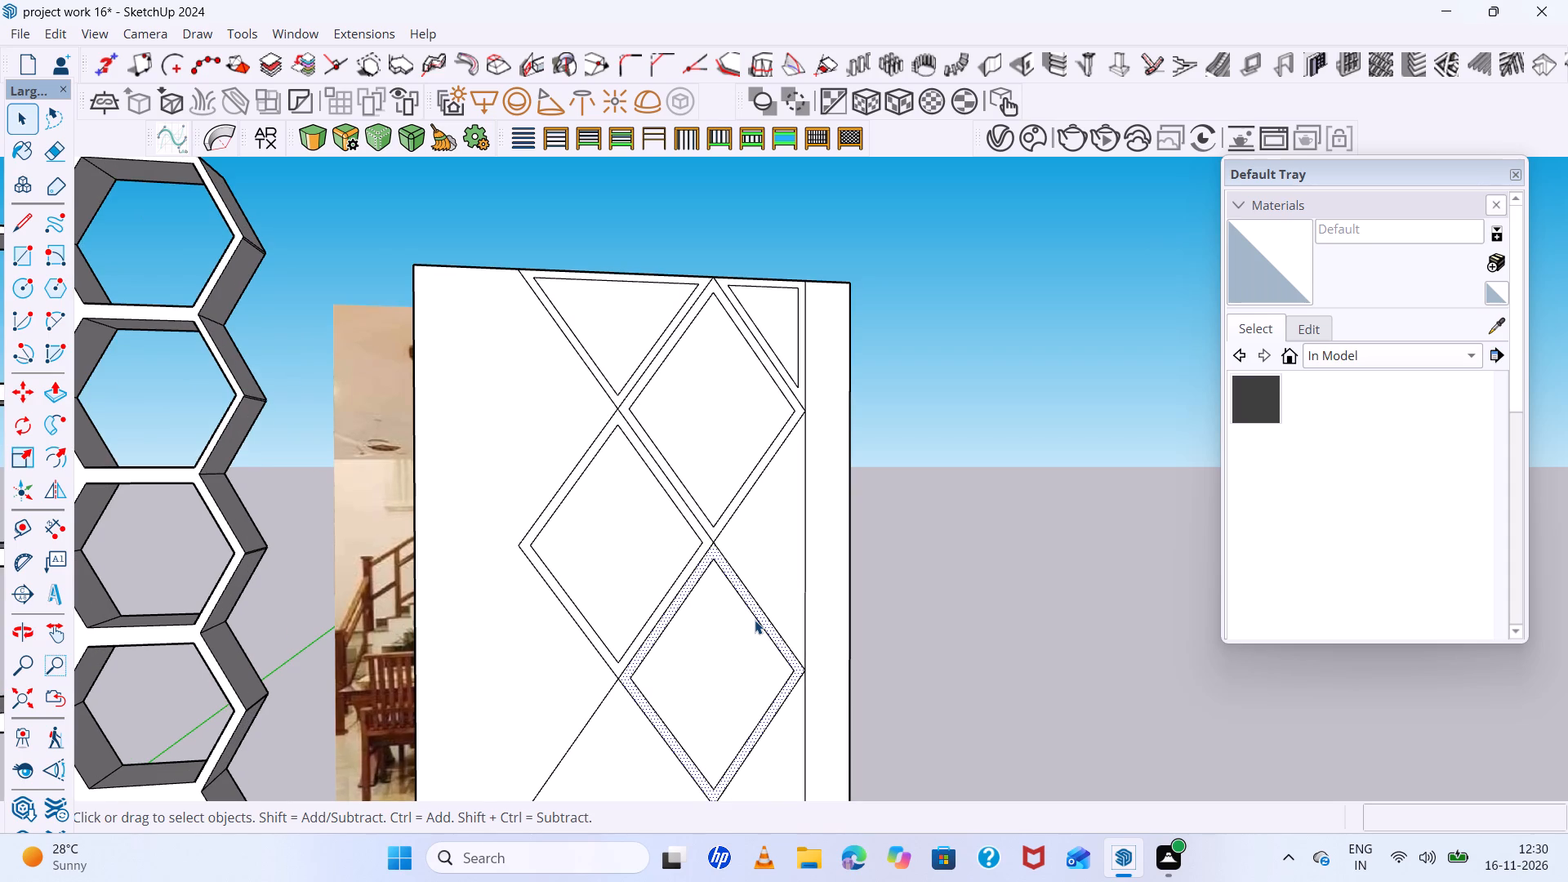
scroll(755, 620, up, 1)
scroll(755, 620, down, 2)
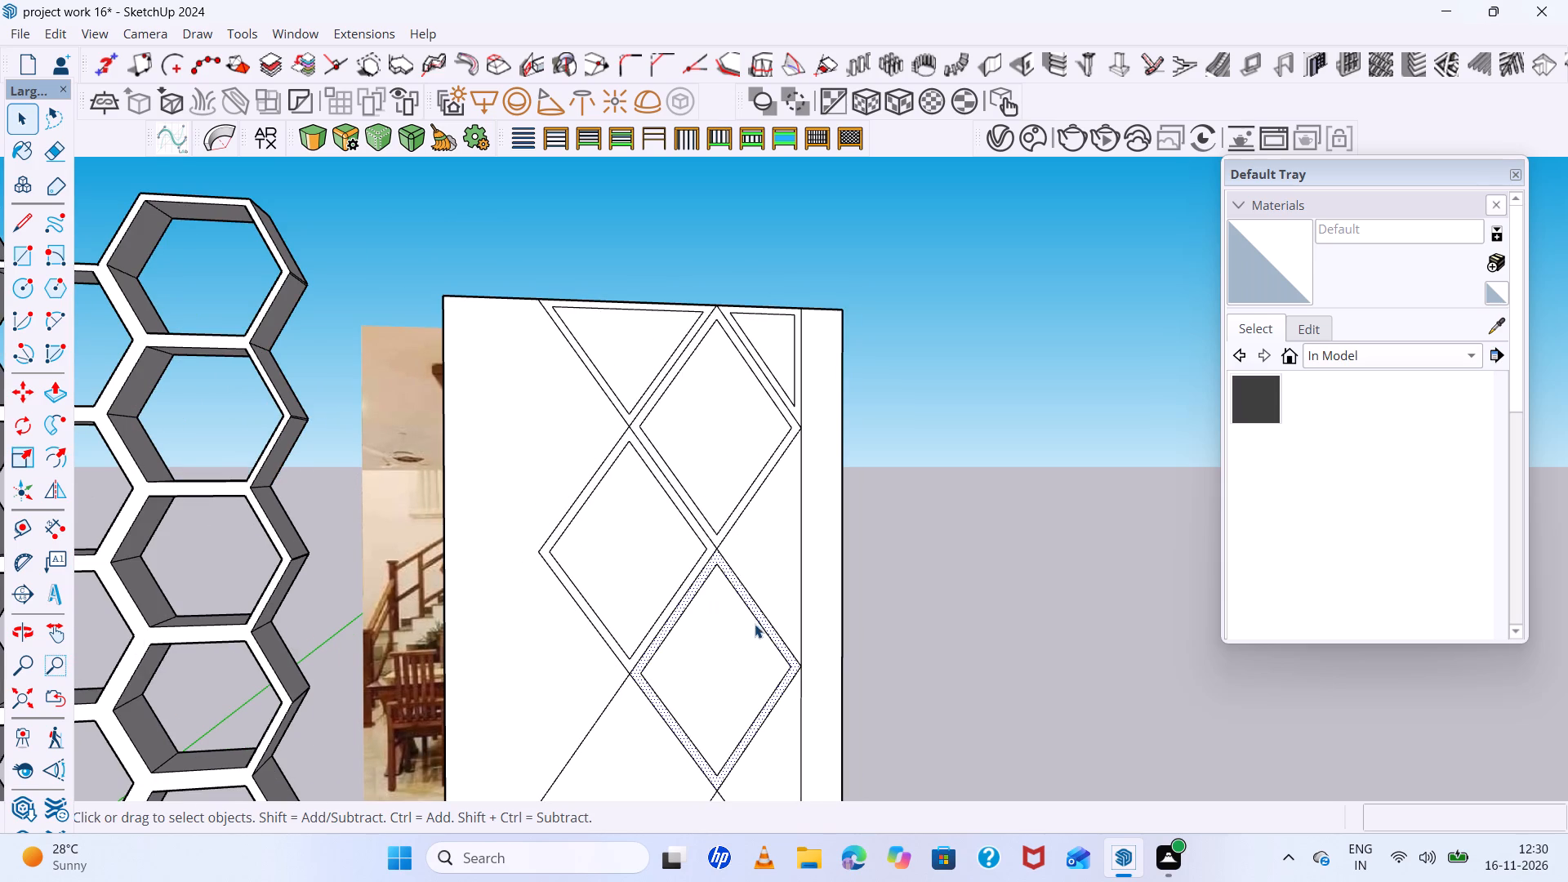
Offset the side triangle between the two bordered right-hand diamonds inward to form a matching thin border along the pattern's right edge.
scroll(754, 626, down, 5)
scroll(768, 573, up, 5)
click(768, 573)
scroll(768, 573, up, 6)
middle_drag(768, 573, 721, 603)
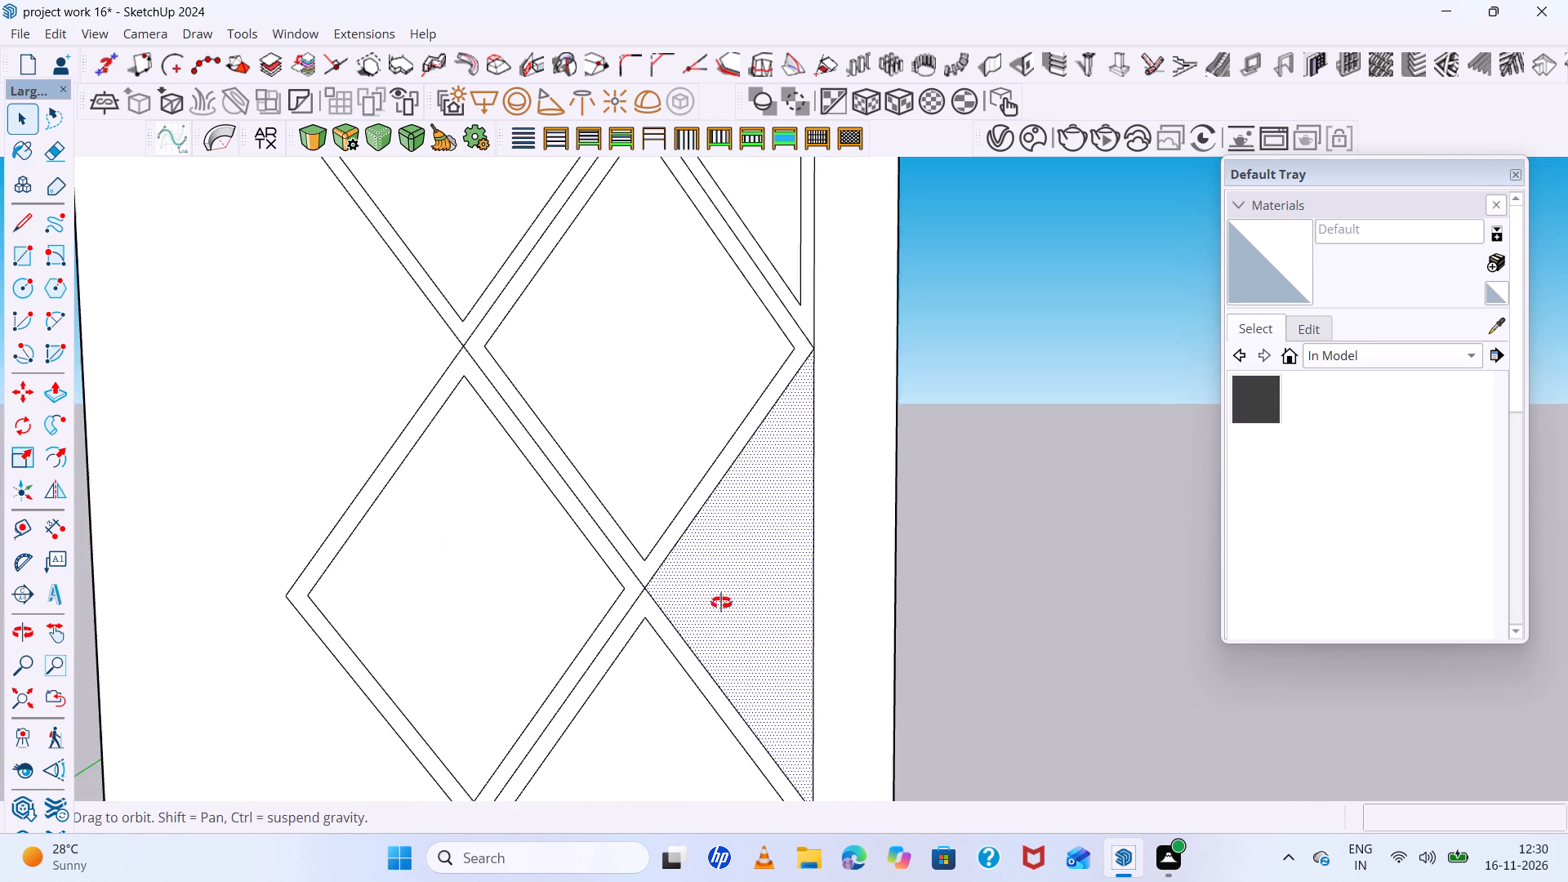
middle_drag(721, 603, 714, 607)
key(f)
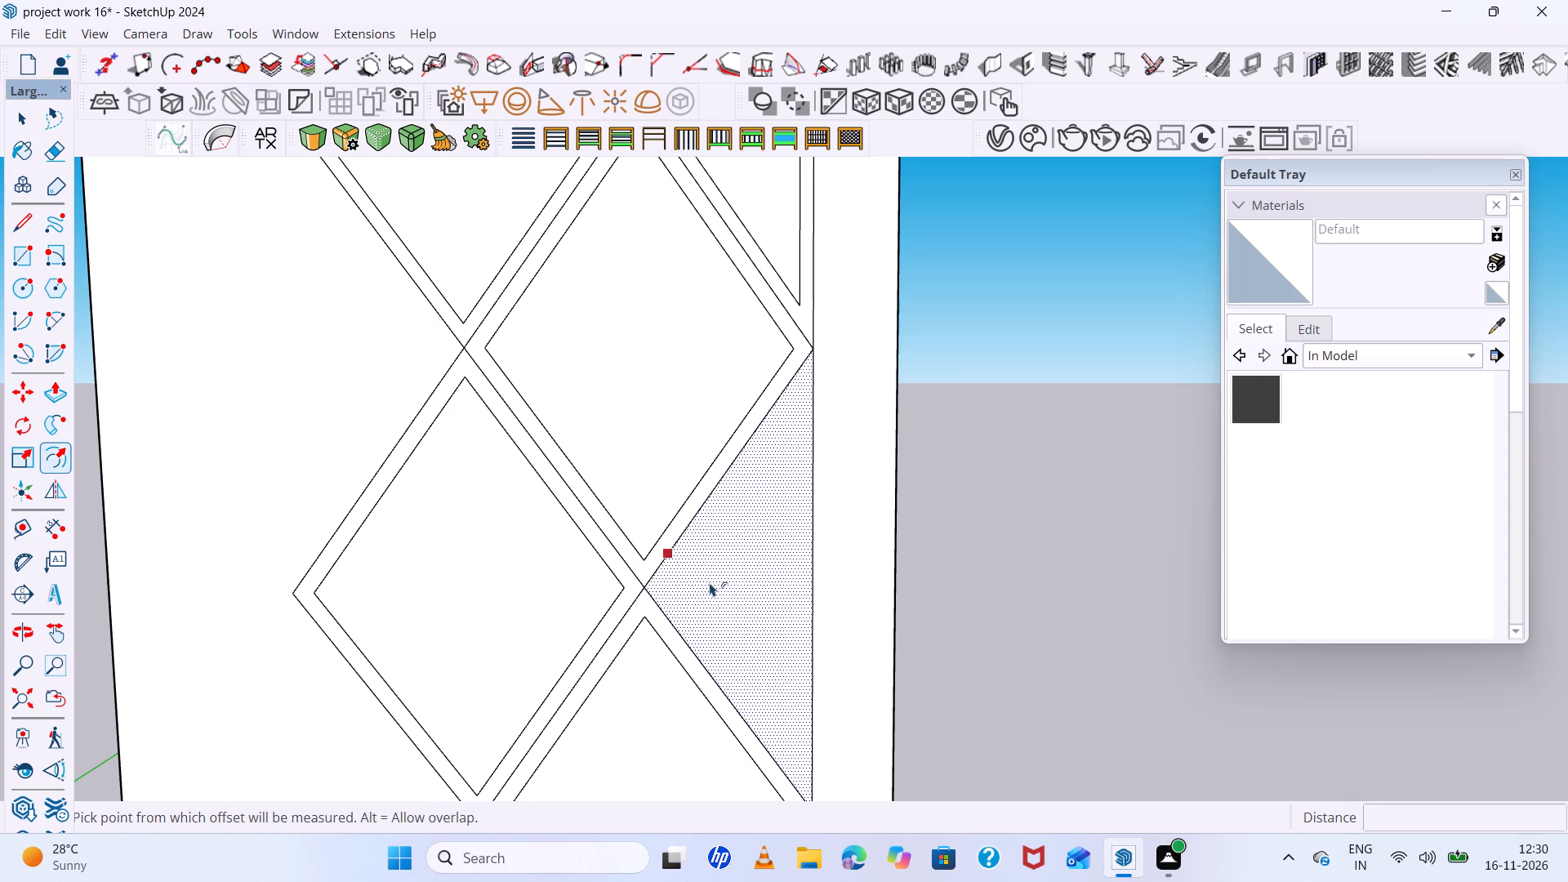
click(697, 537)
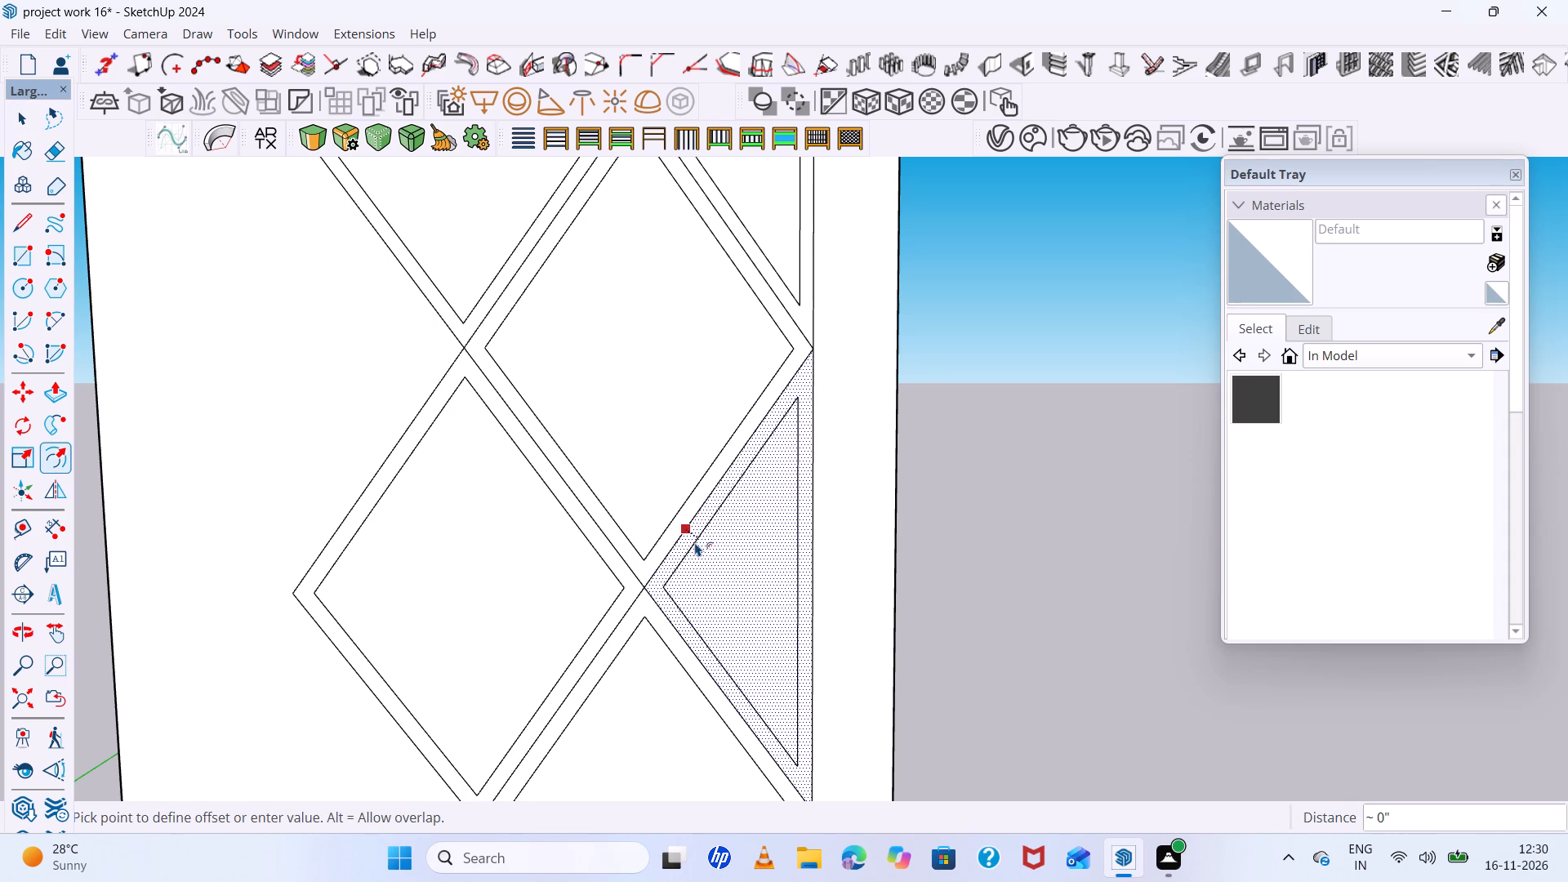
click(696, 543)
Offset the lower side triangle on the pattern's right edge, beneath the second right-hand diamond, inward to form a matching thin border.
scroll(696, 543, down, 4)
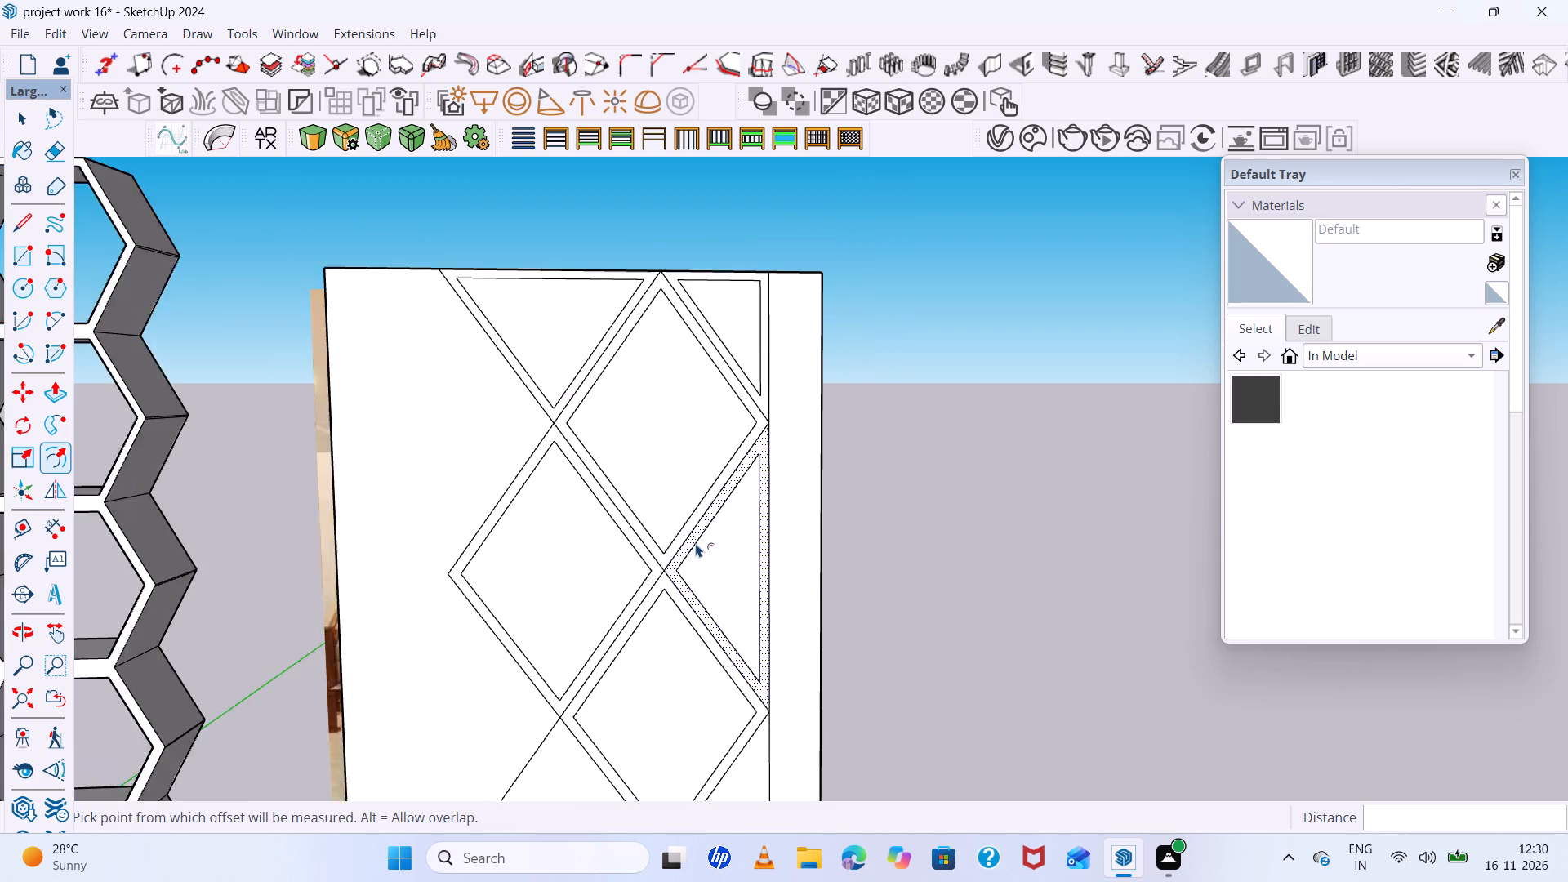
scroll(696, 543, down, 13)
scroll(747, 662, up, 20)
scroll(747, 662, up, 2)
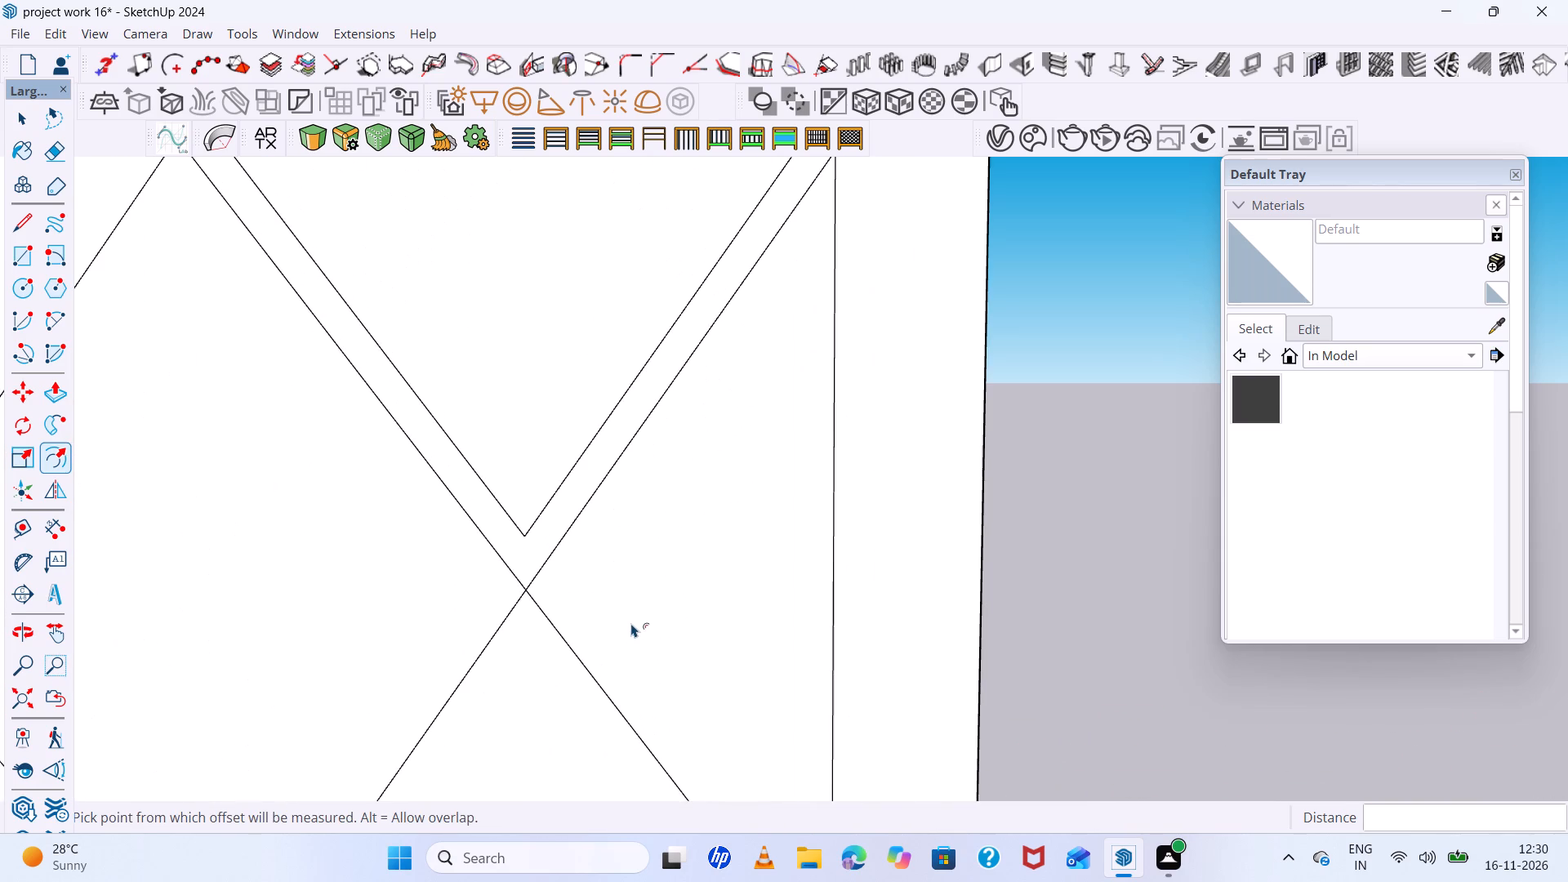
key(space)
click(632, 622)
key(f)
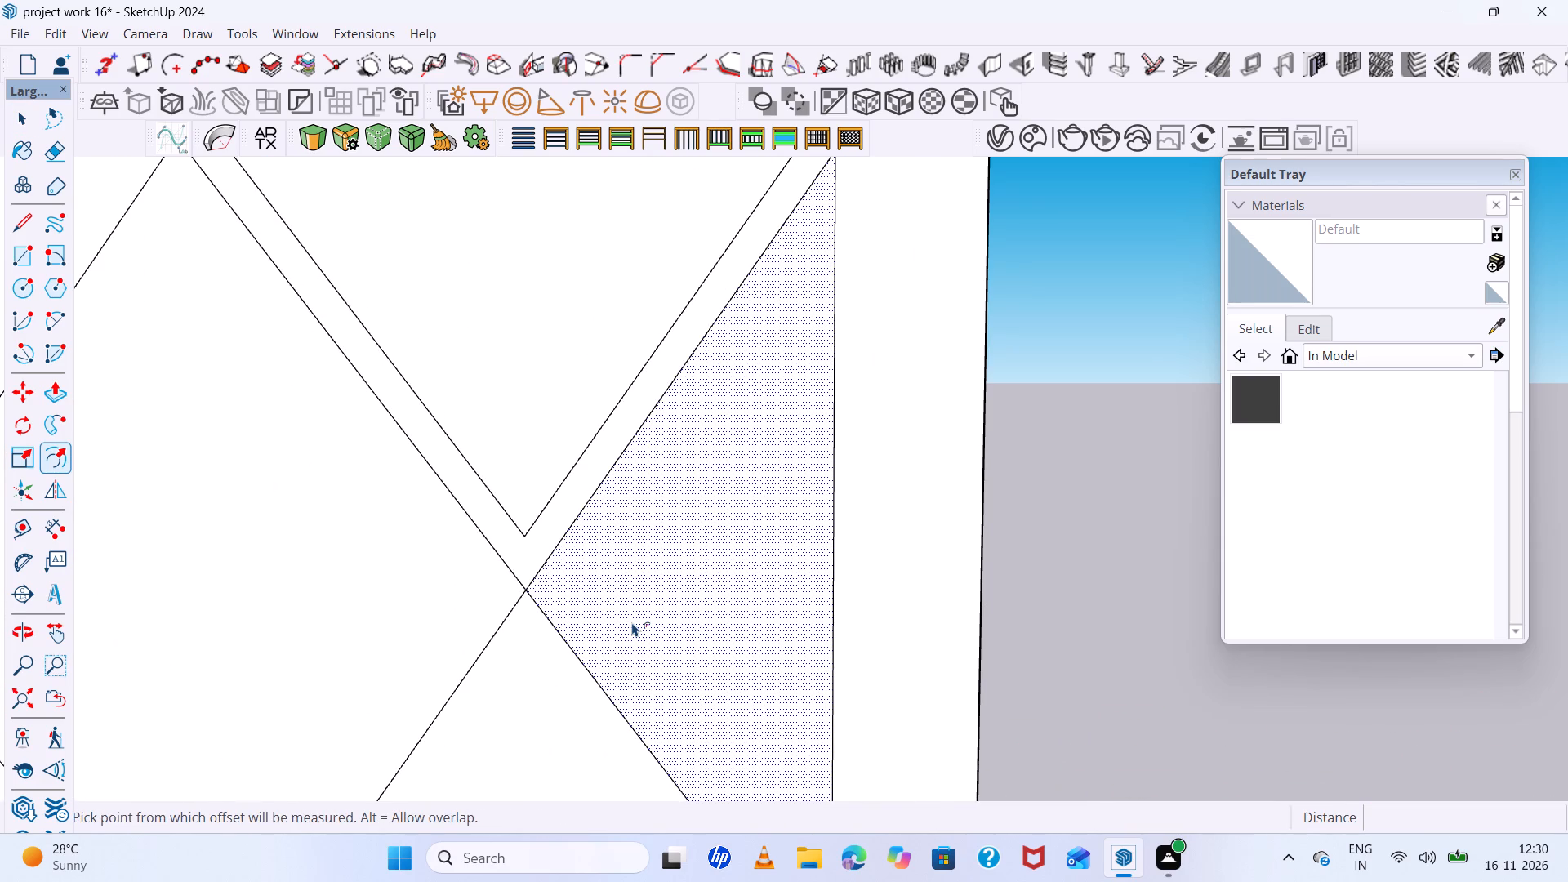
click(572, 546)
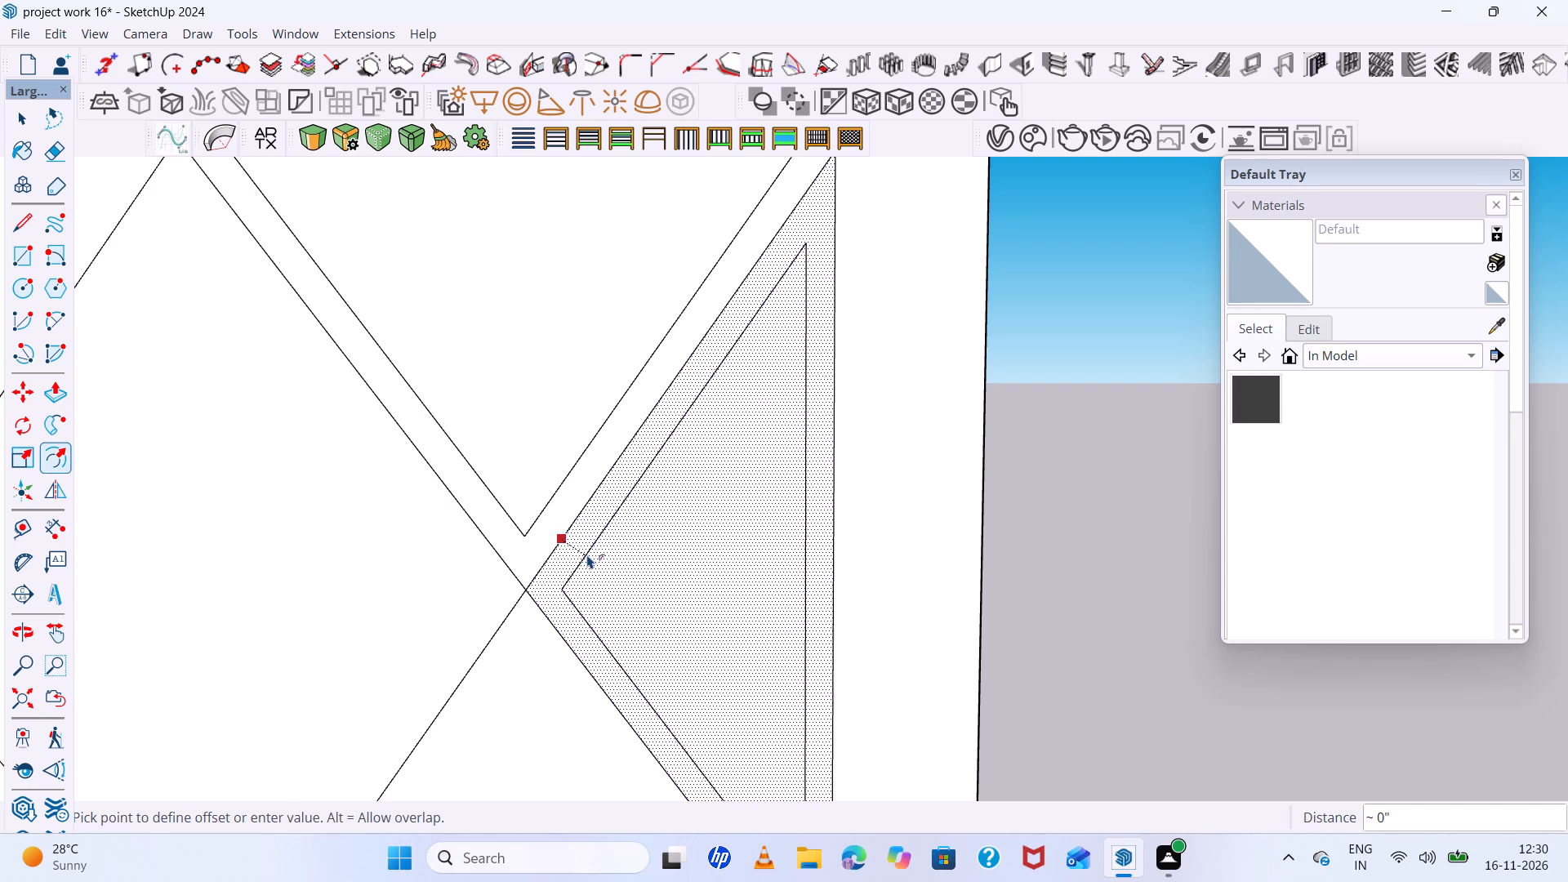
click(586, 557)
scroll(586, 557, down, 11)
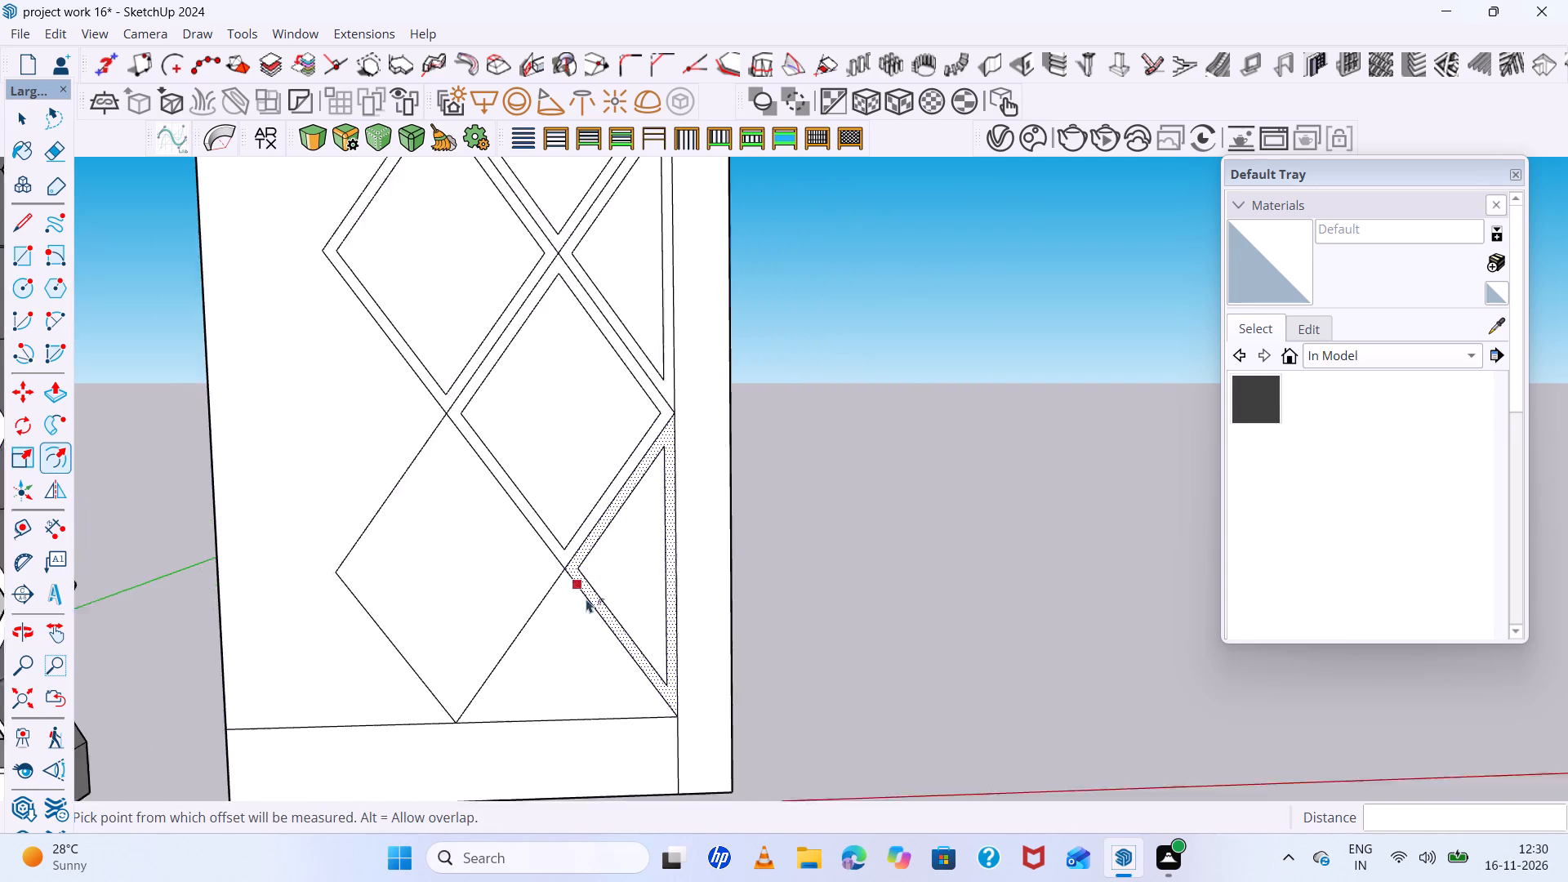
scroll(586, 599, down, 1)
scroll(568, 647, up, 5)
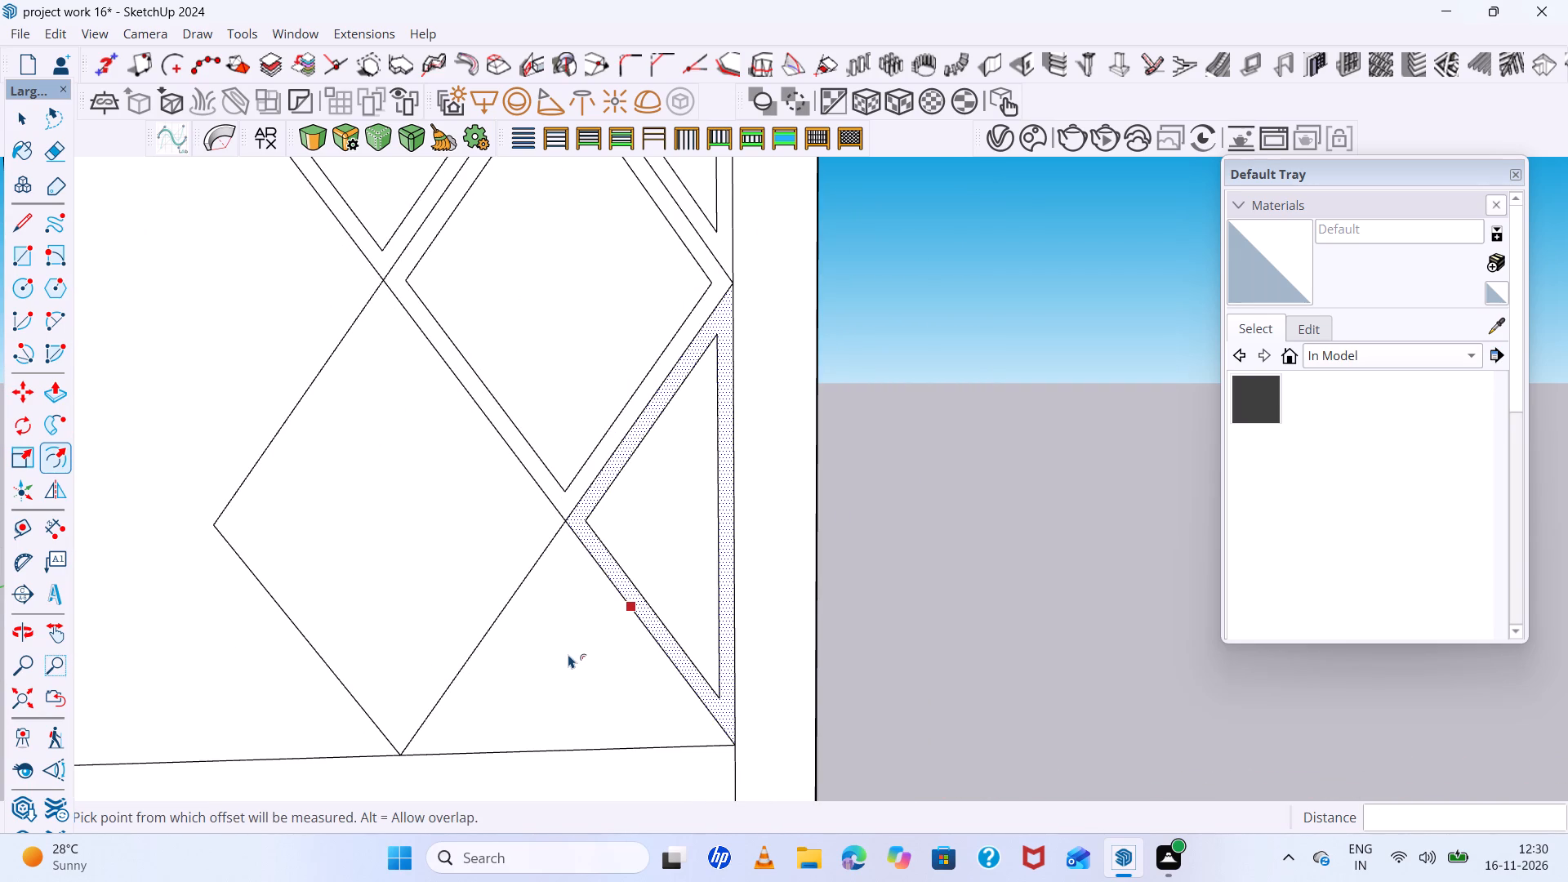
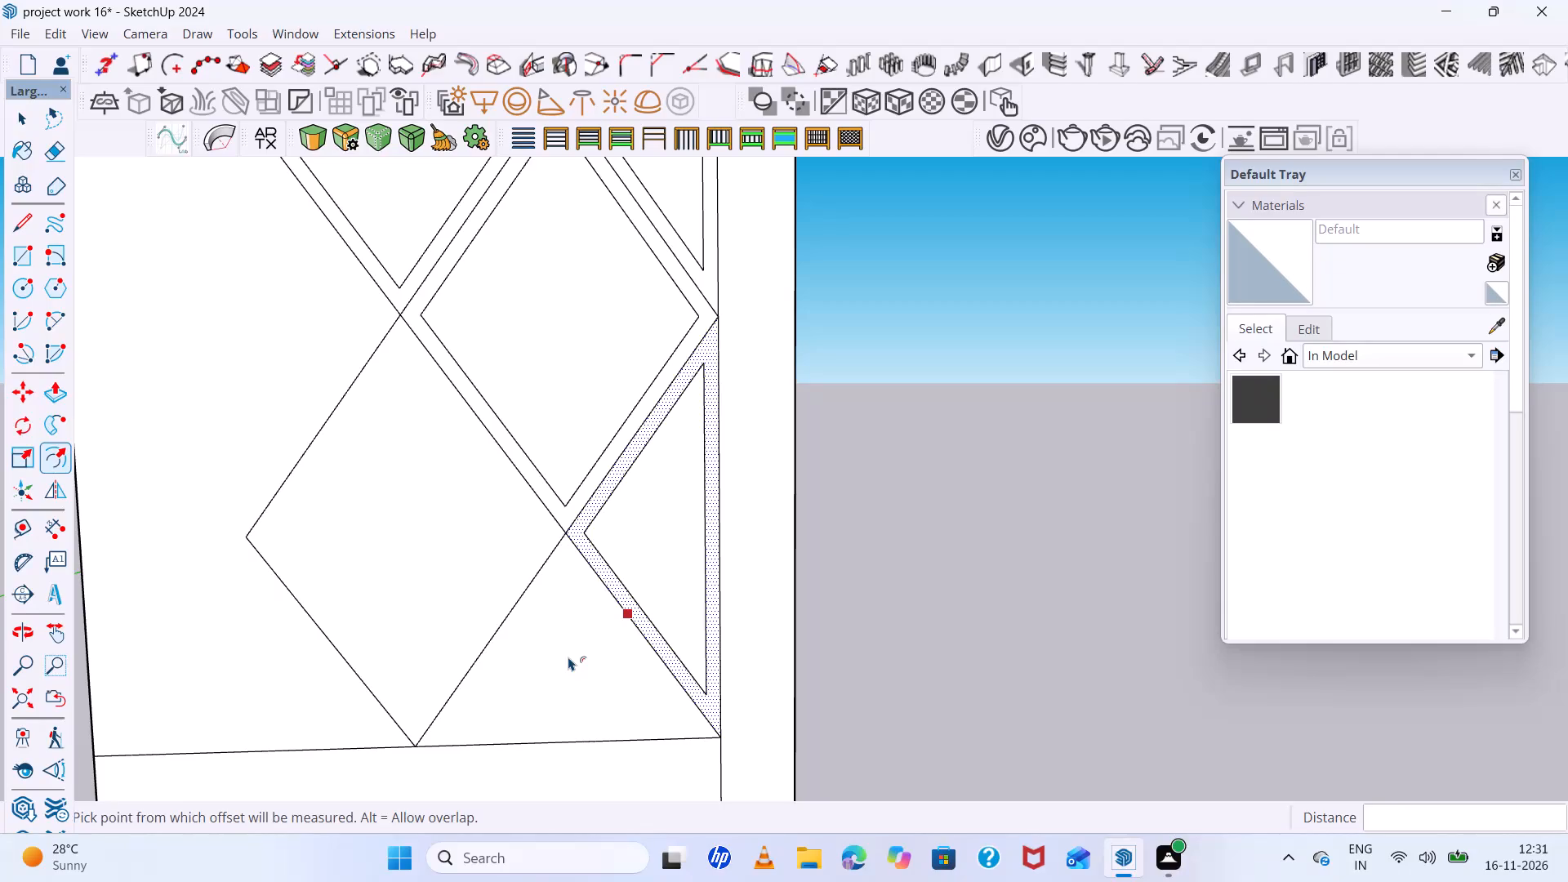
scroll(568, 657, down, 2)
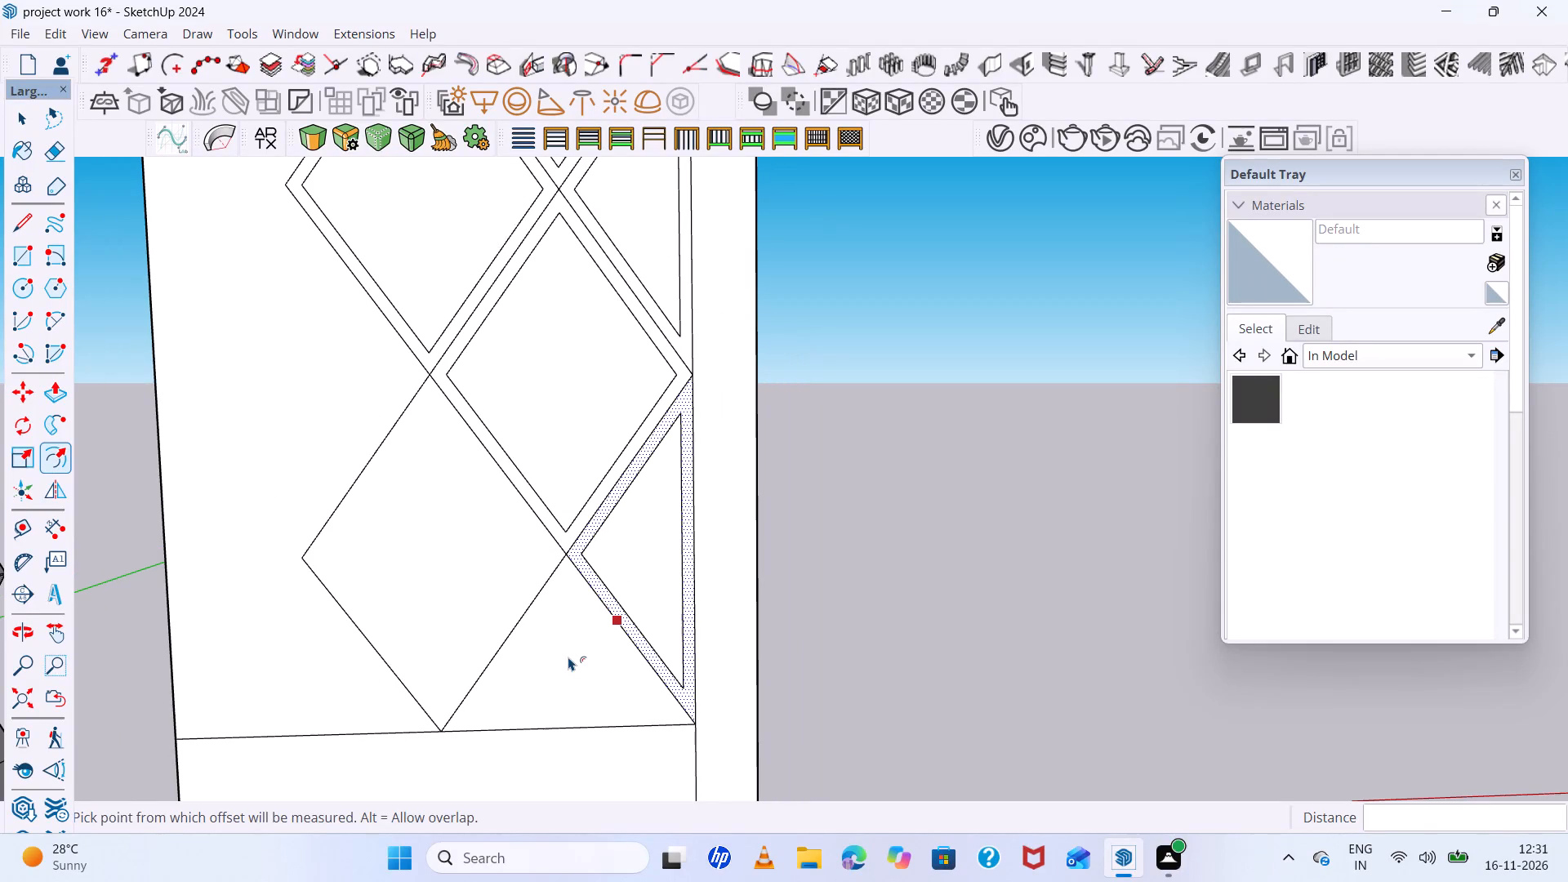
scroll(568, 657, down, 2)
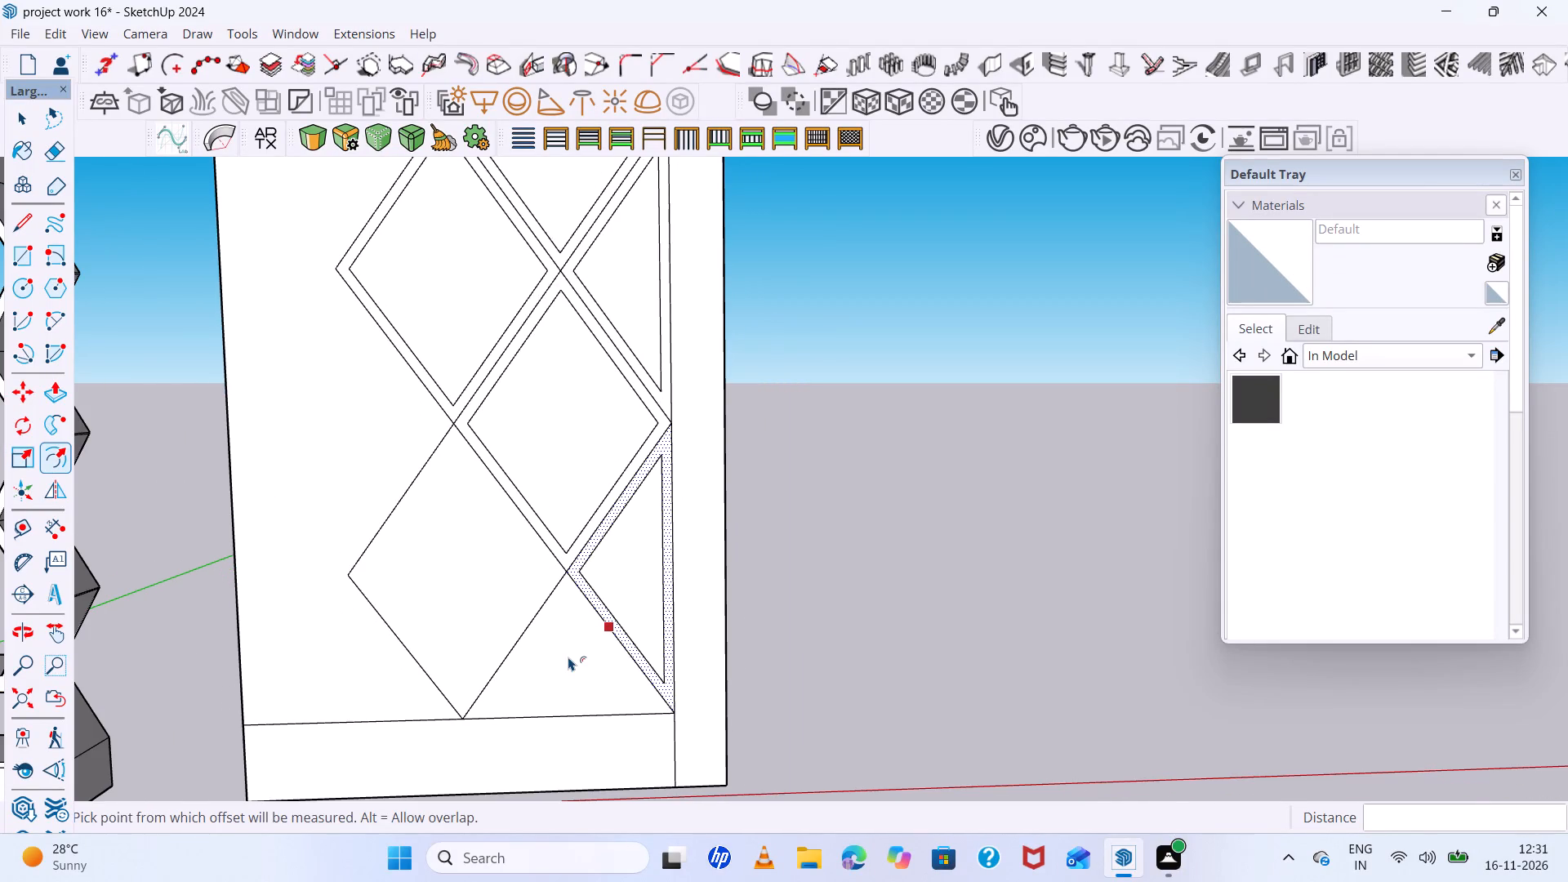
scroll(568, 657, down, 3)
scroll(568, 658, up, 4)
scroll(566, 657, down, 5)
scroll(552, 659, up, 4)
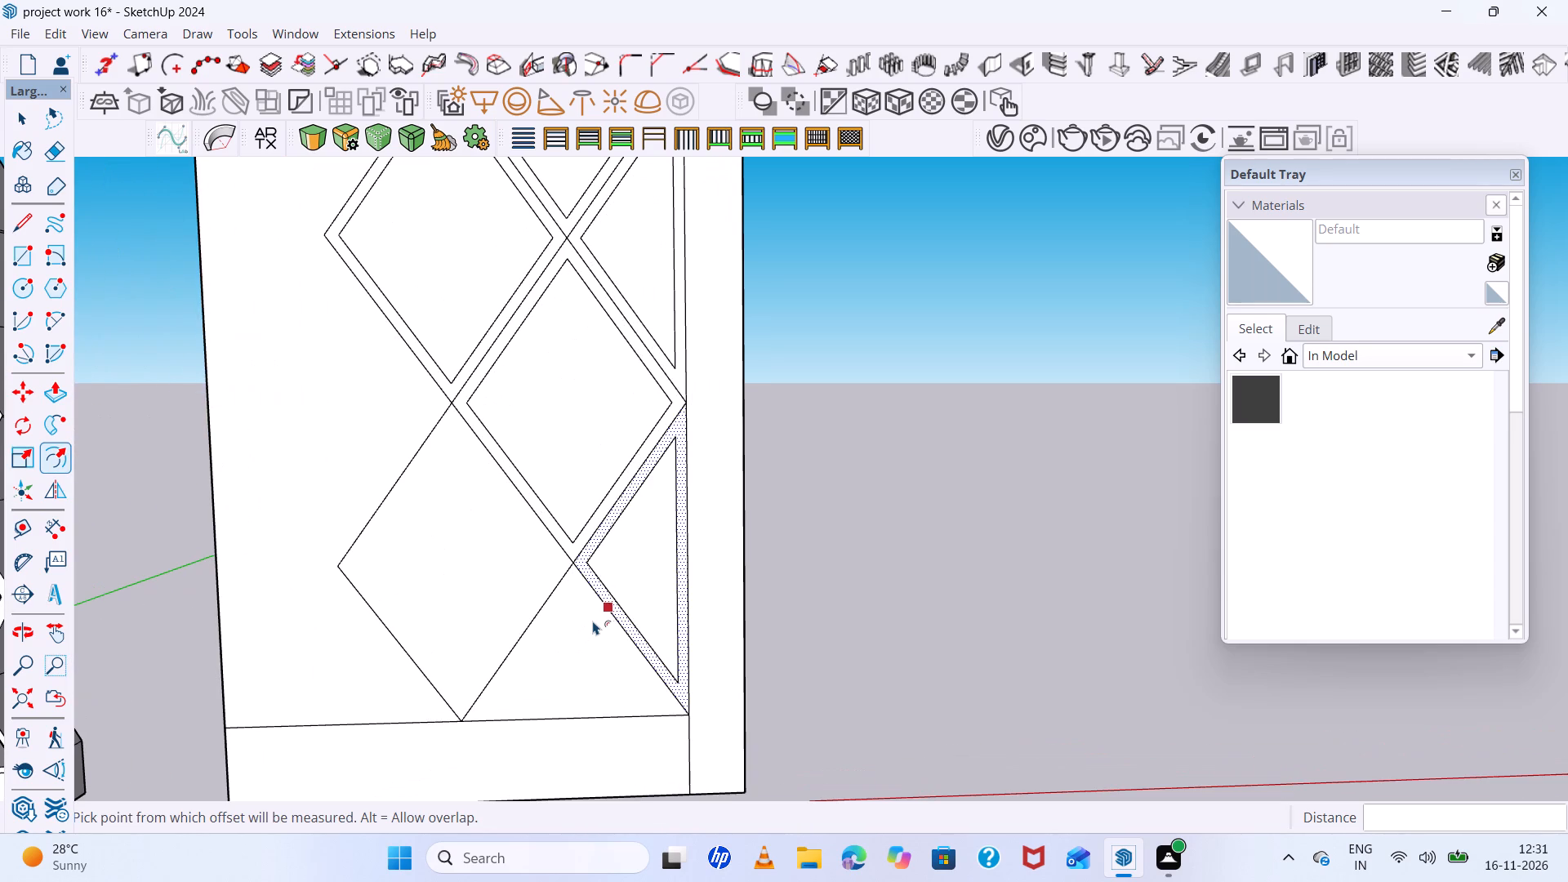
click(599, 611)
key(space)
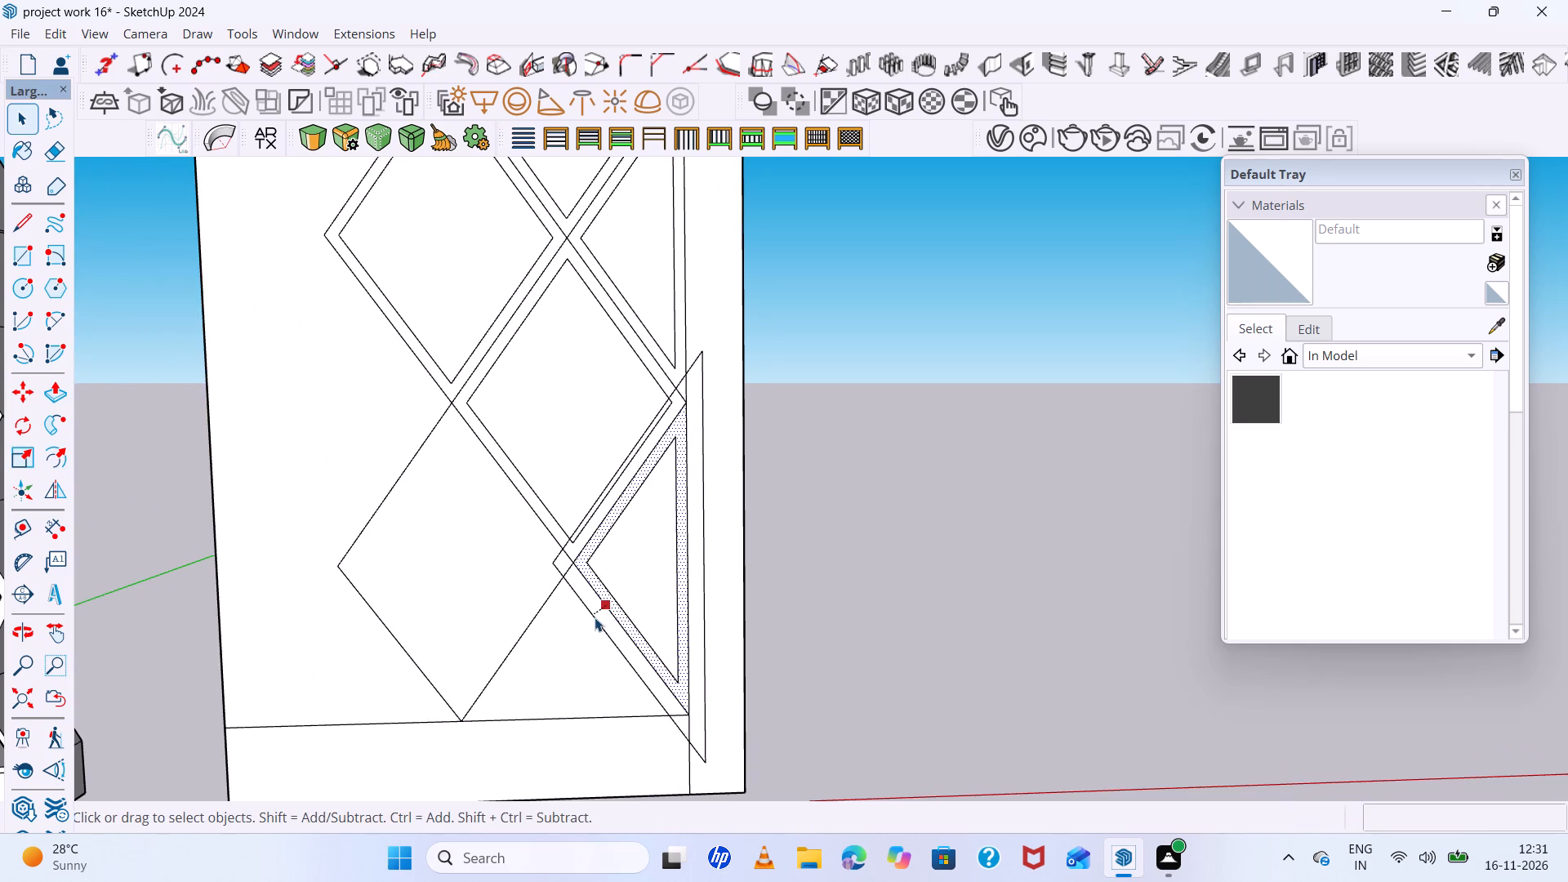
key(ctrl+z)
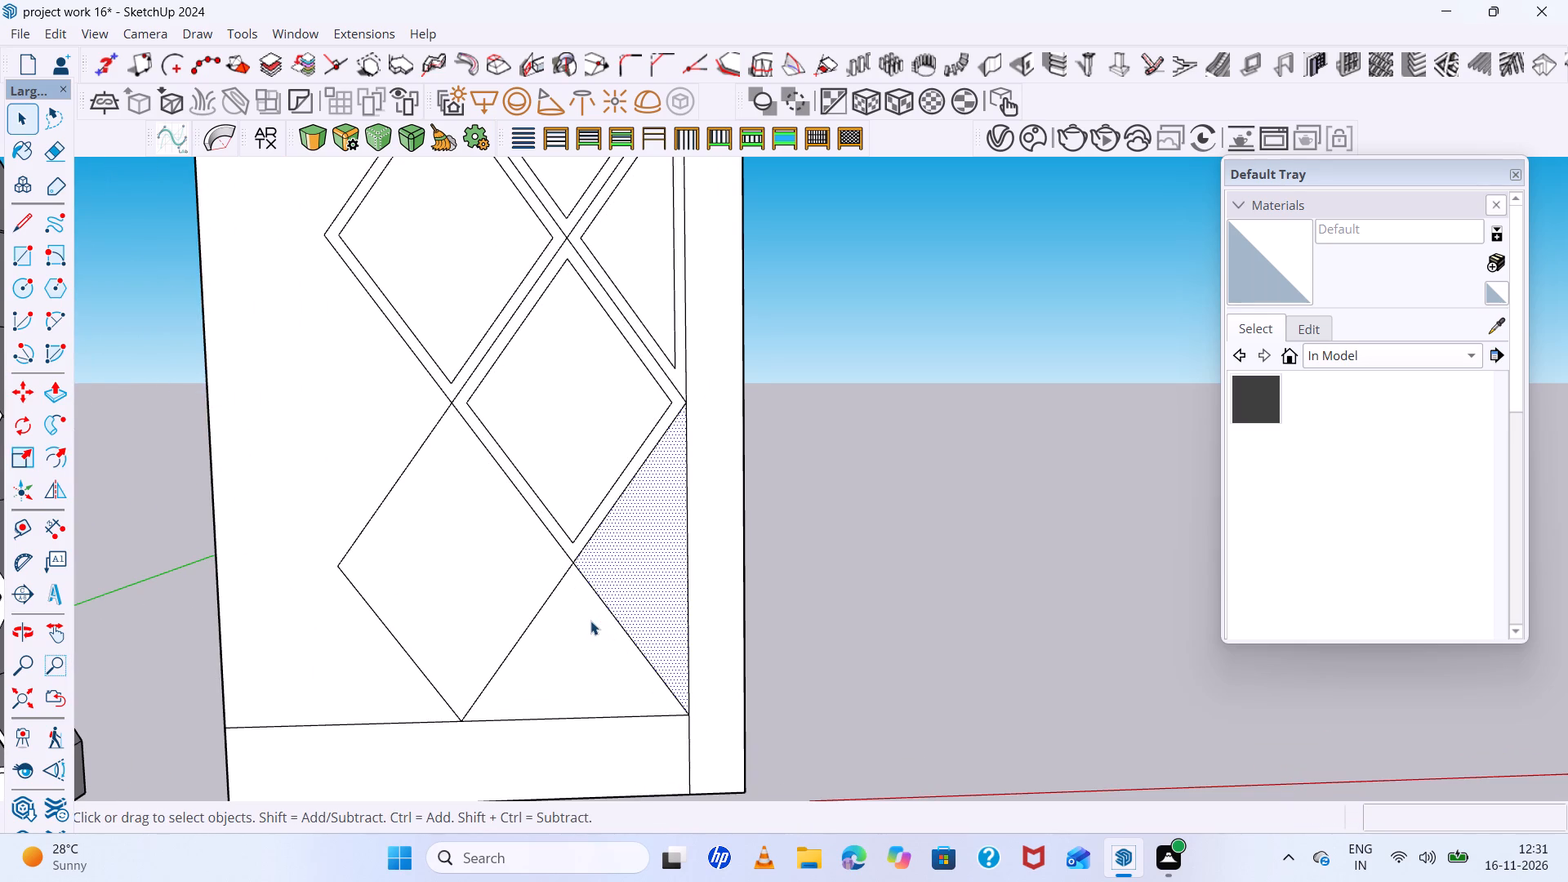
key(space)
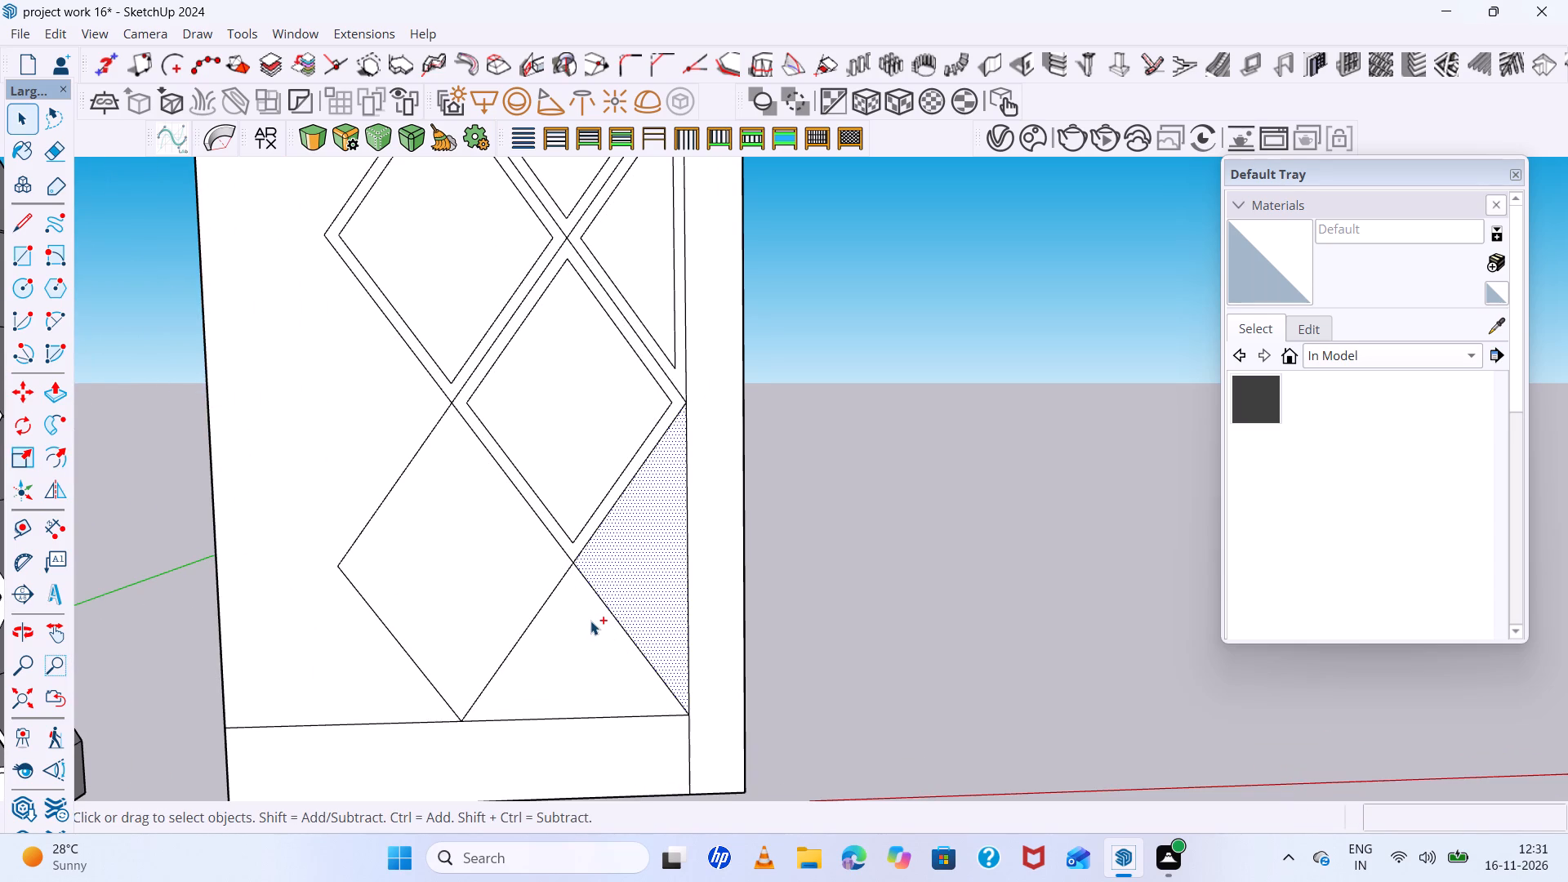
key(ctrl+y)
Select the bottom-edge triangle face between the lowest full diamond and the bordered lower side triangle.
key(space)
click(590, 624)
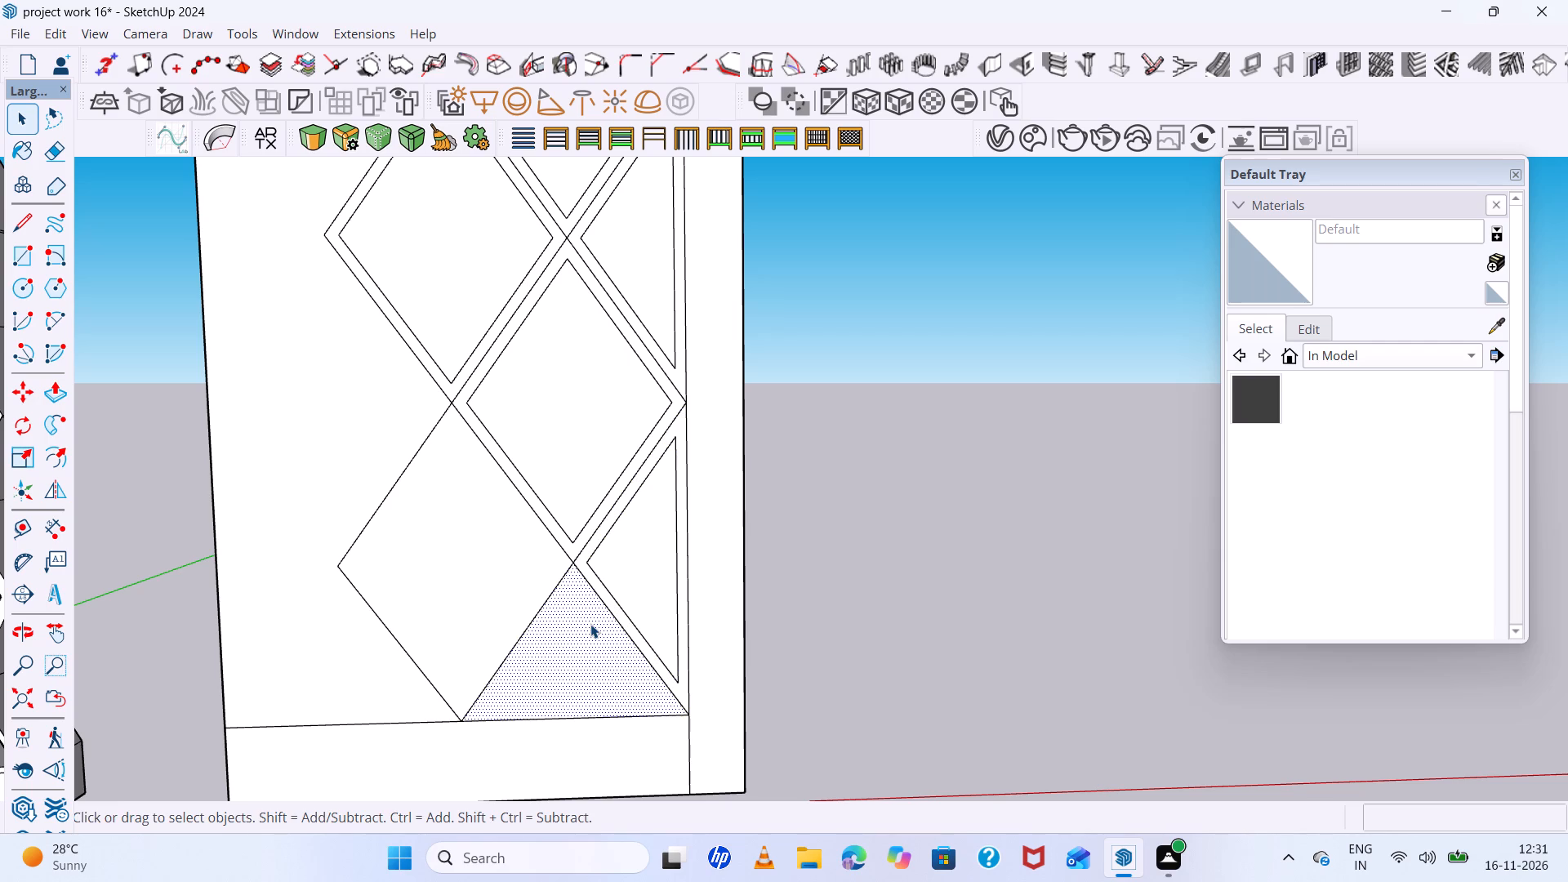
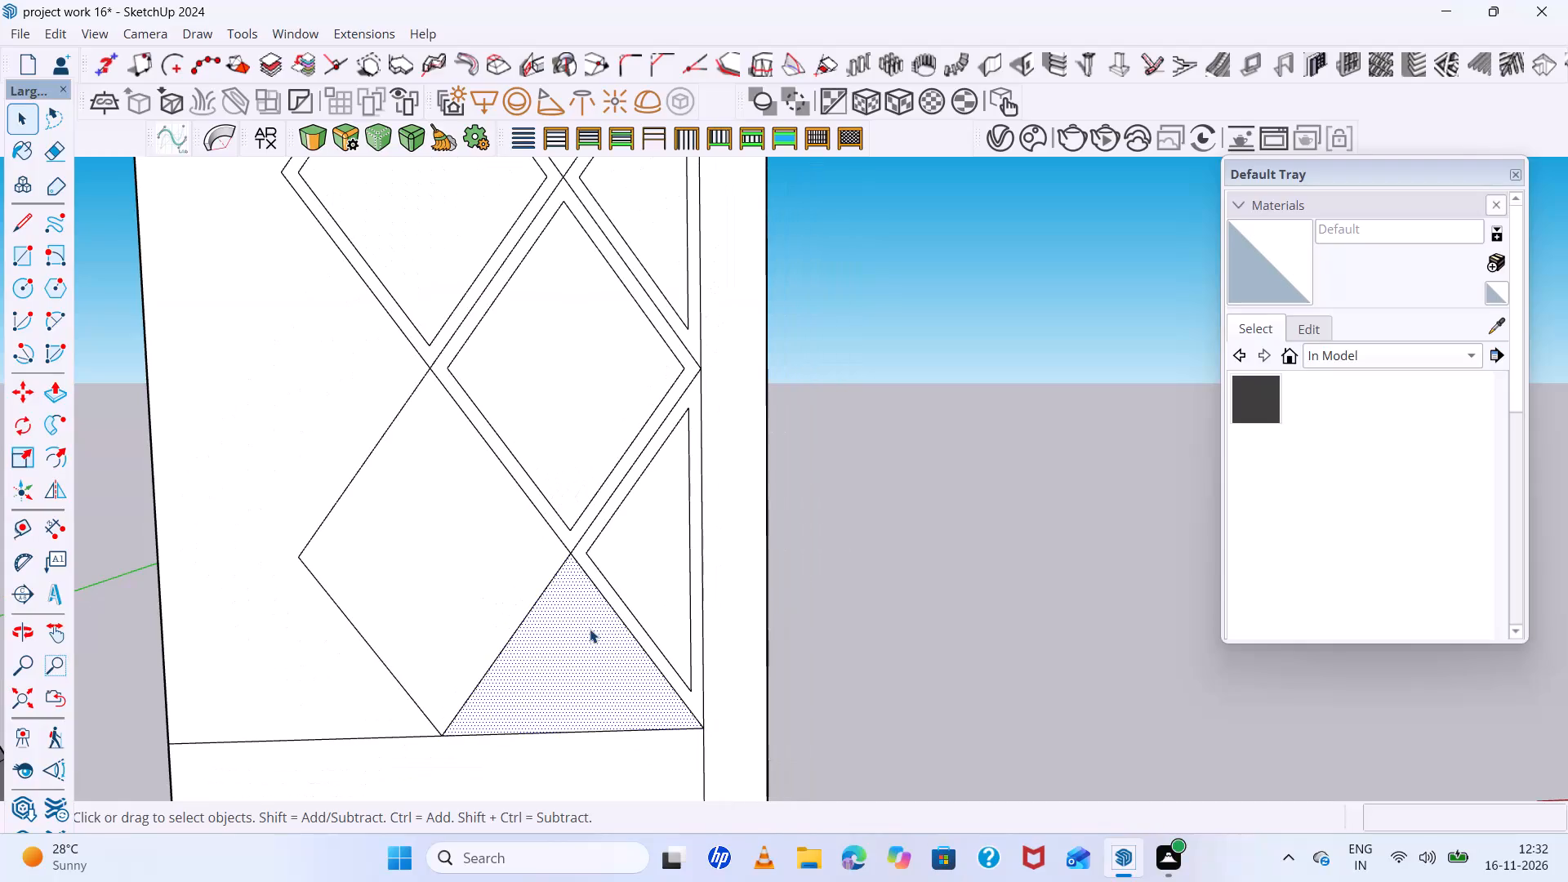
Offset the selected bottom-edge triangle inward to form a thin border matching the neighbouring cells.
key(f)
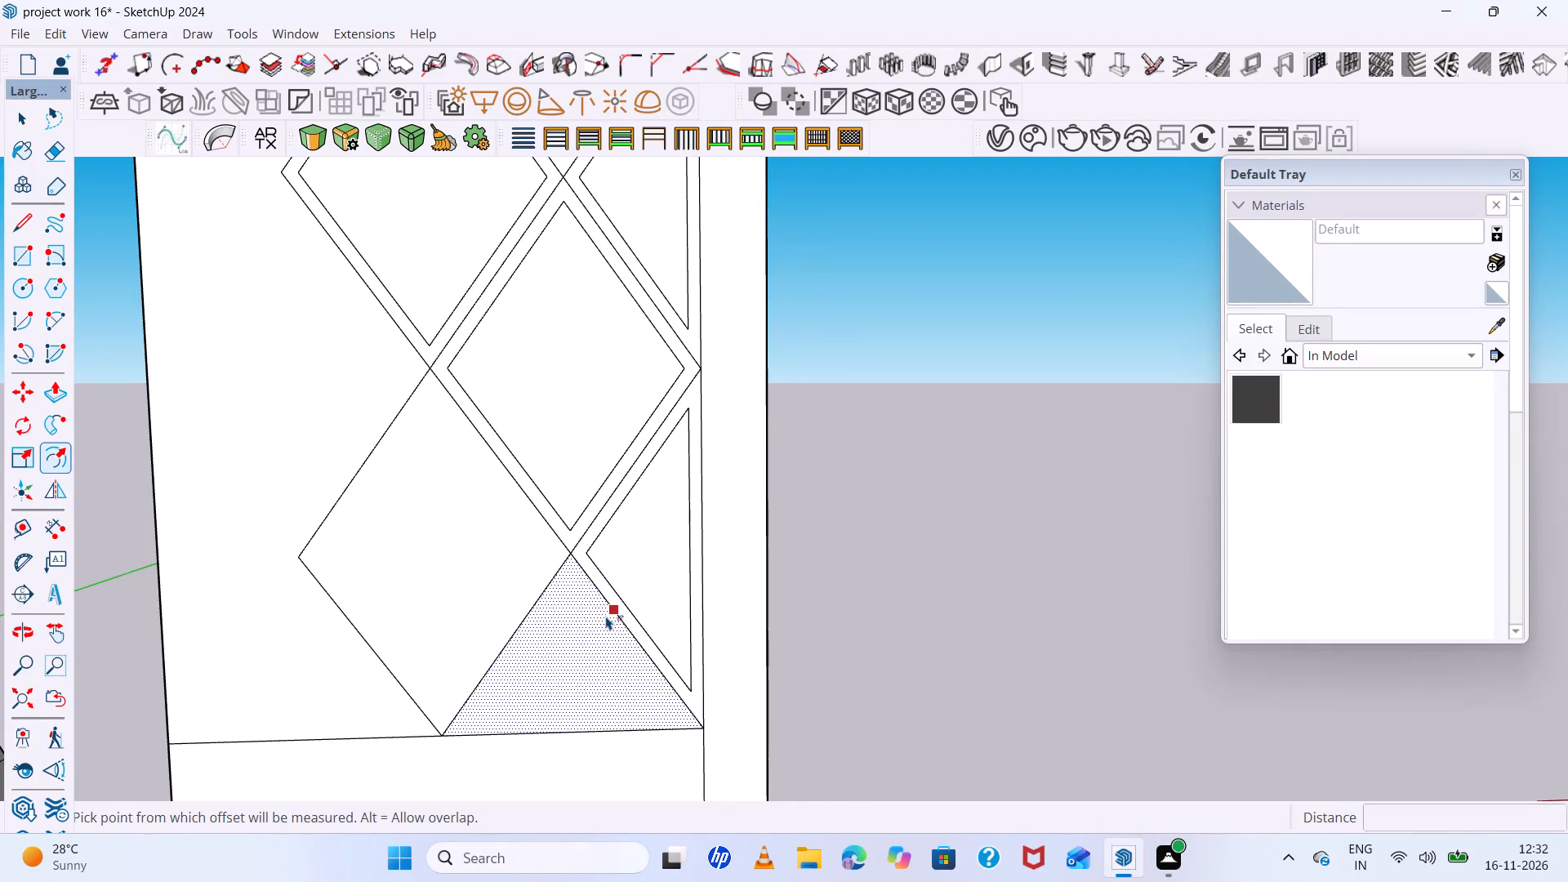
click(606, 612)
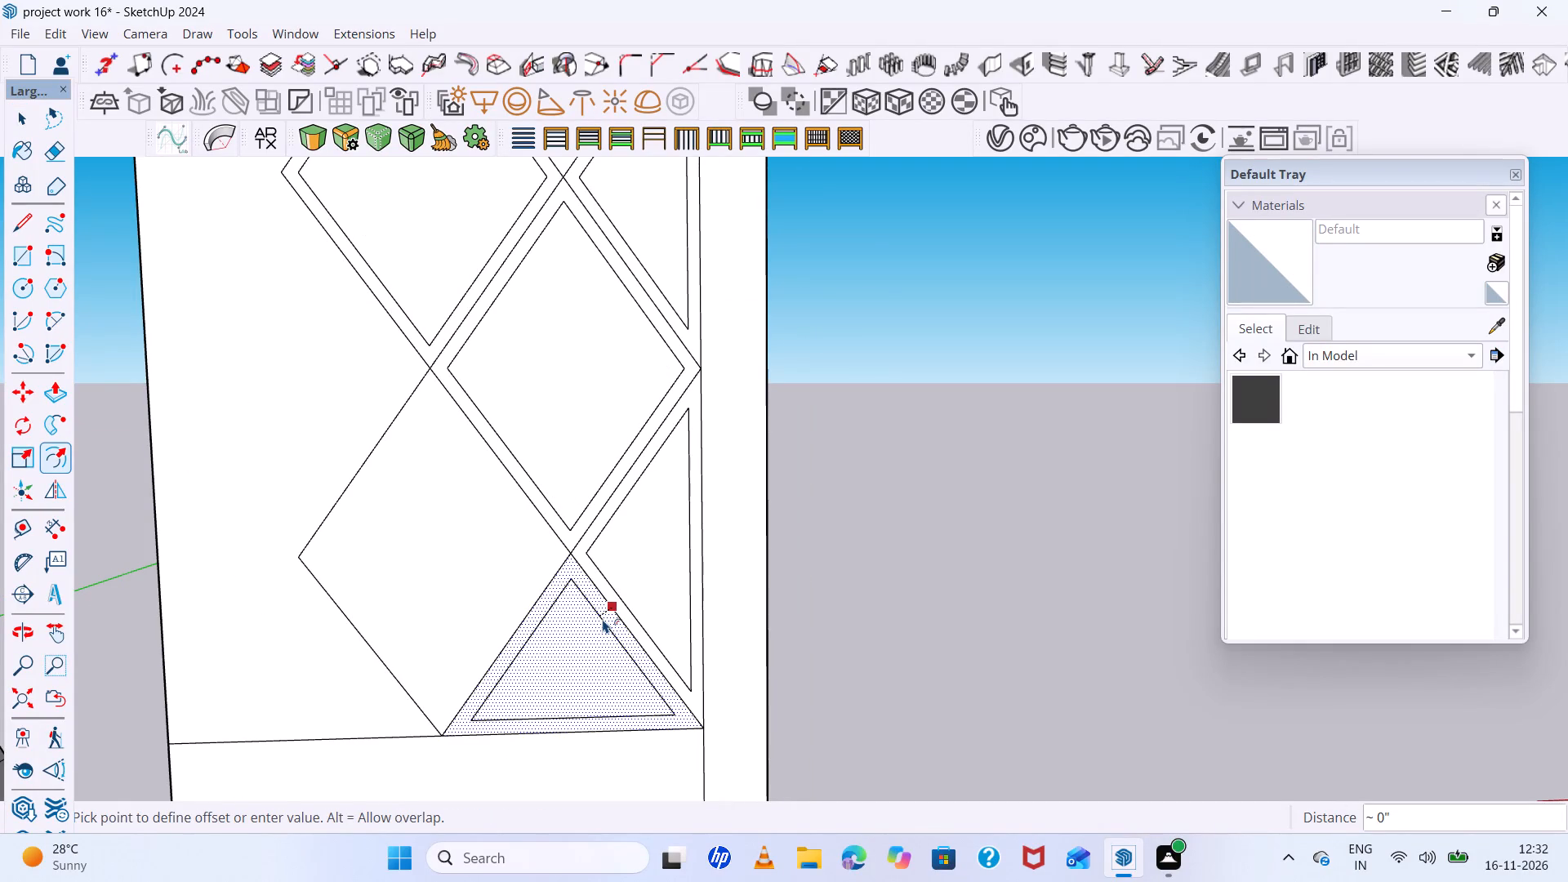
click(603, 617)
key(space)
Offset the lowest full diamond's outline inward to form a thin border, undoing and redoing the offset until it matches the other cells.
click(430, 590)
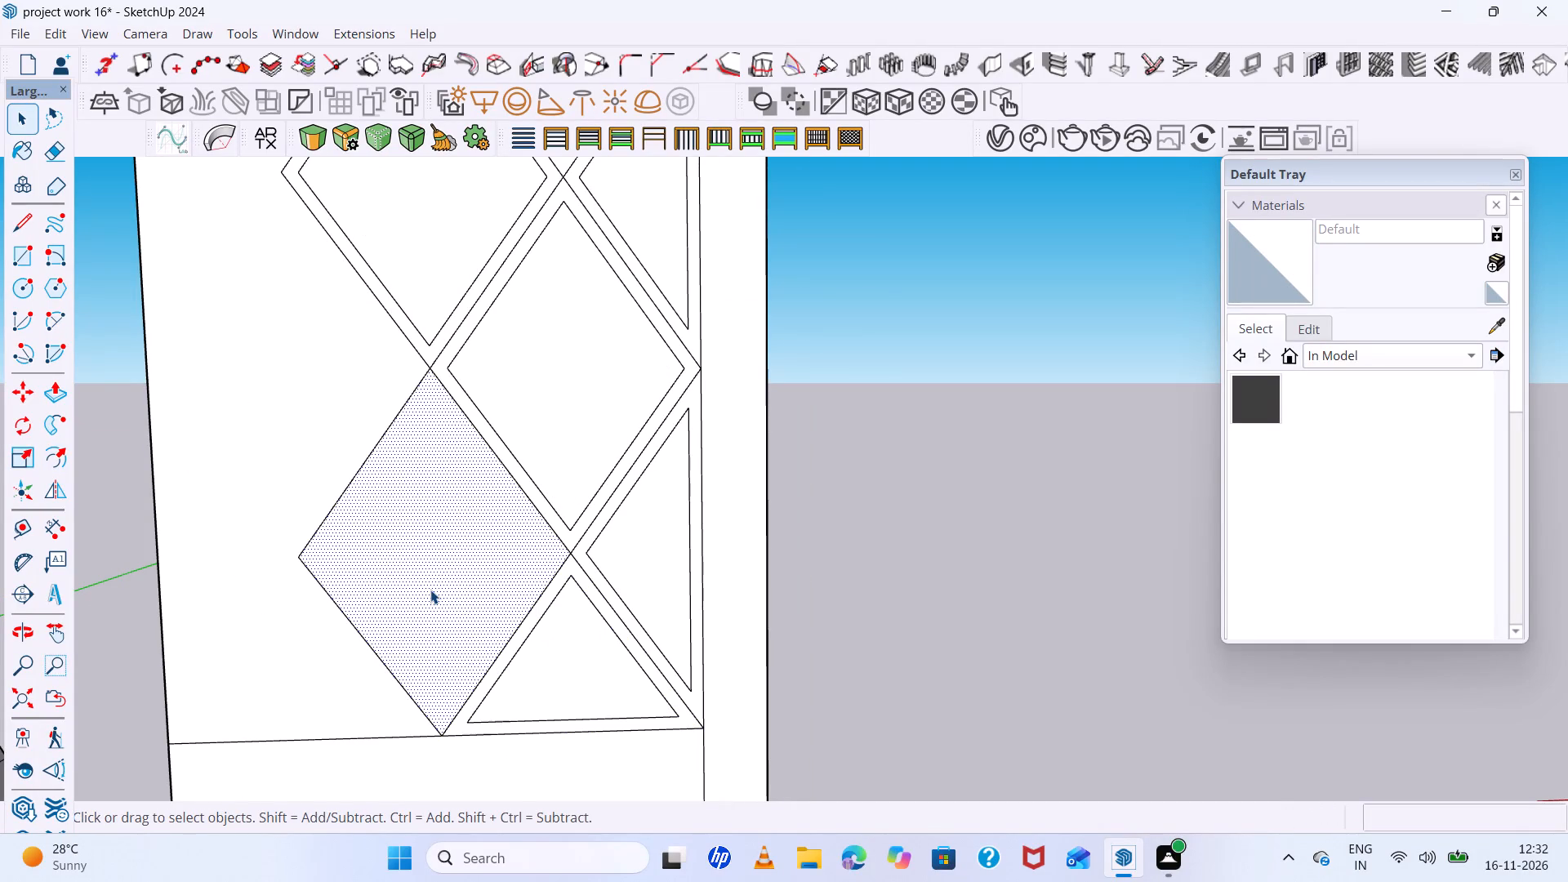
key(f)
click(319, 519)
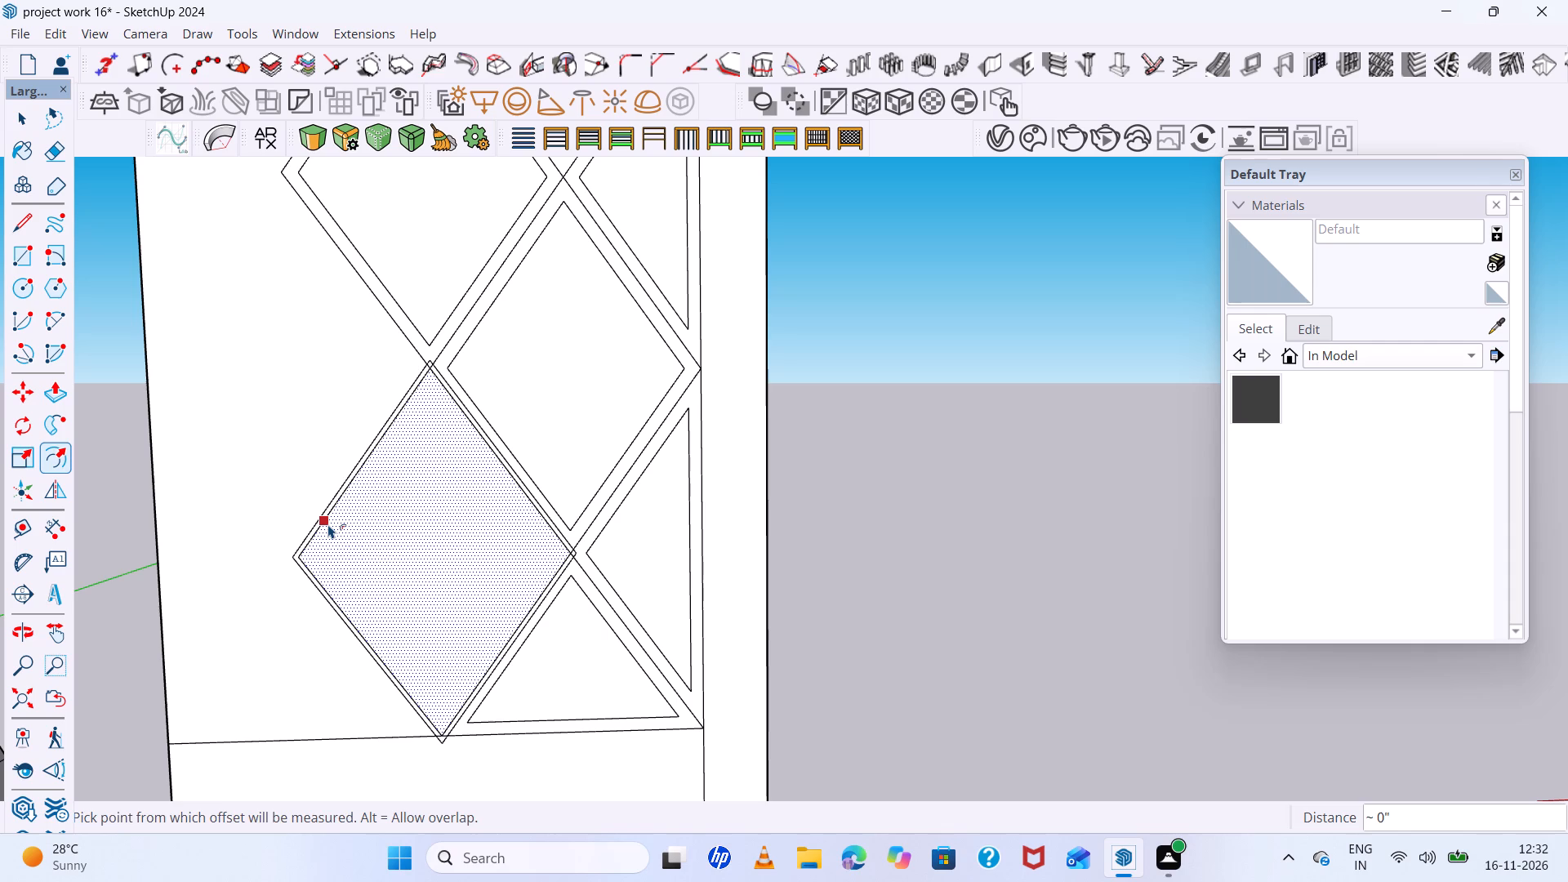
key(ctrl+z)
click(332, 512)
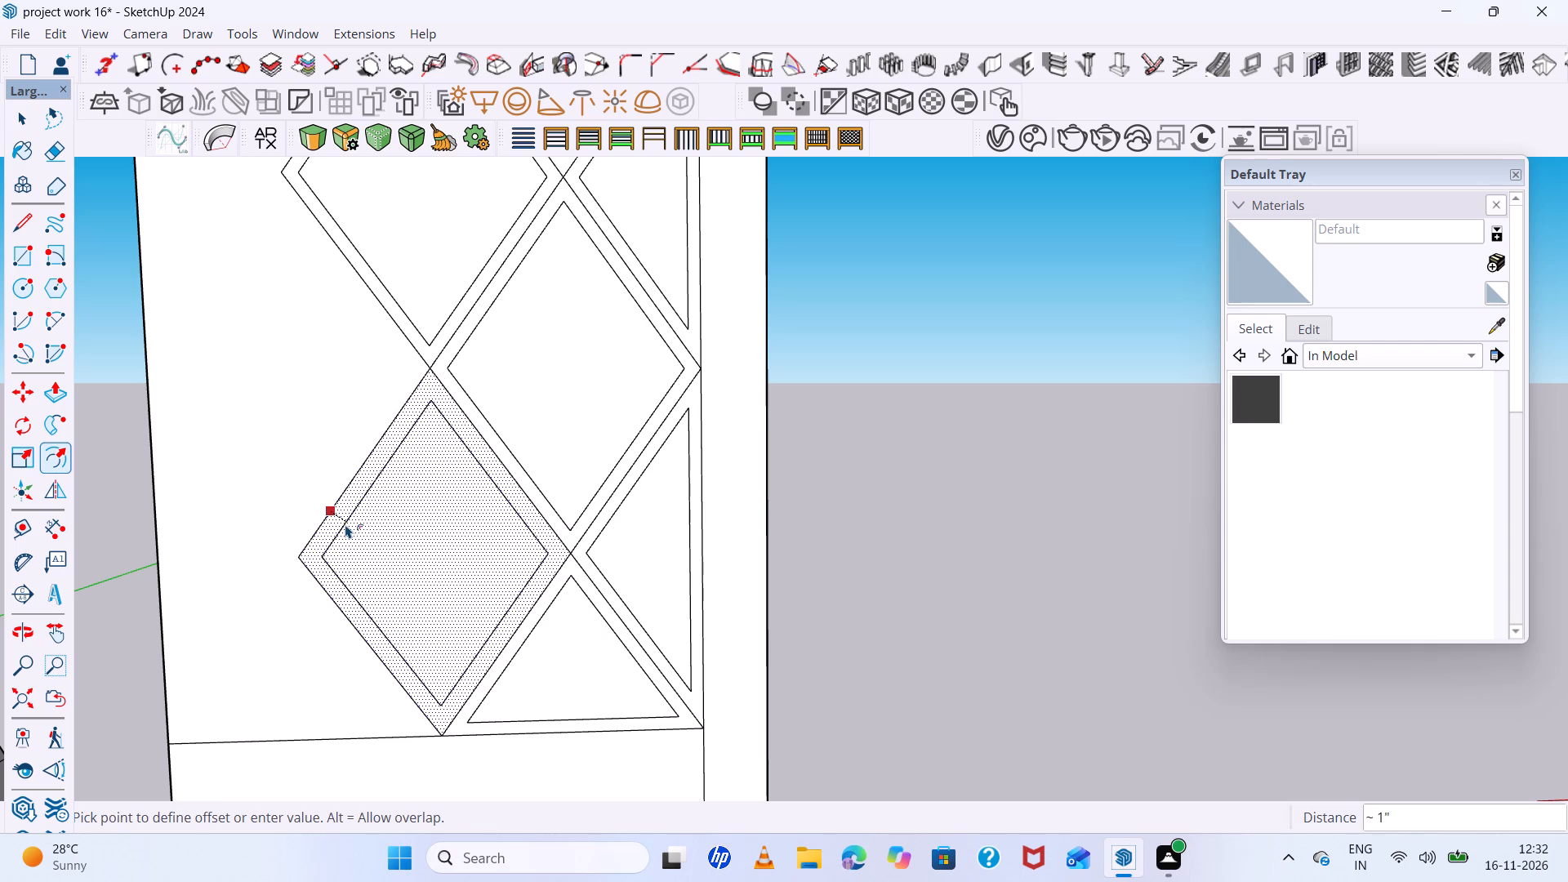
scroll(343, 525, up, 3)
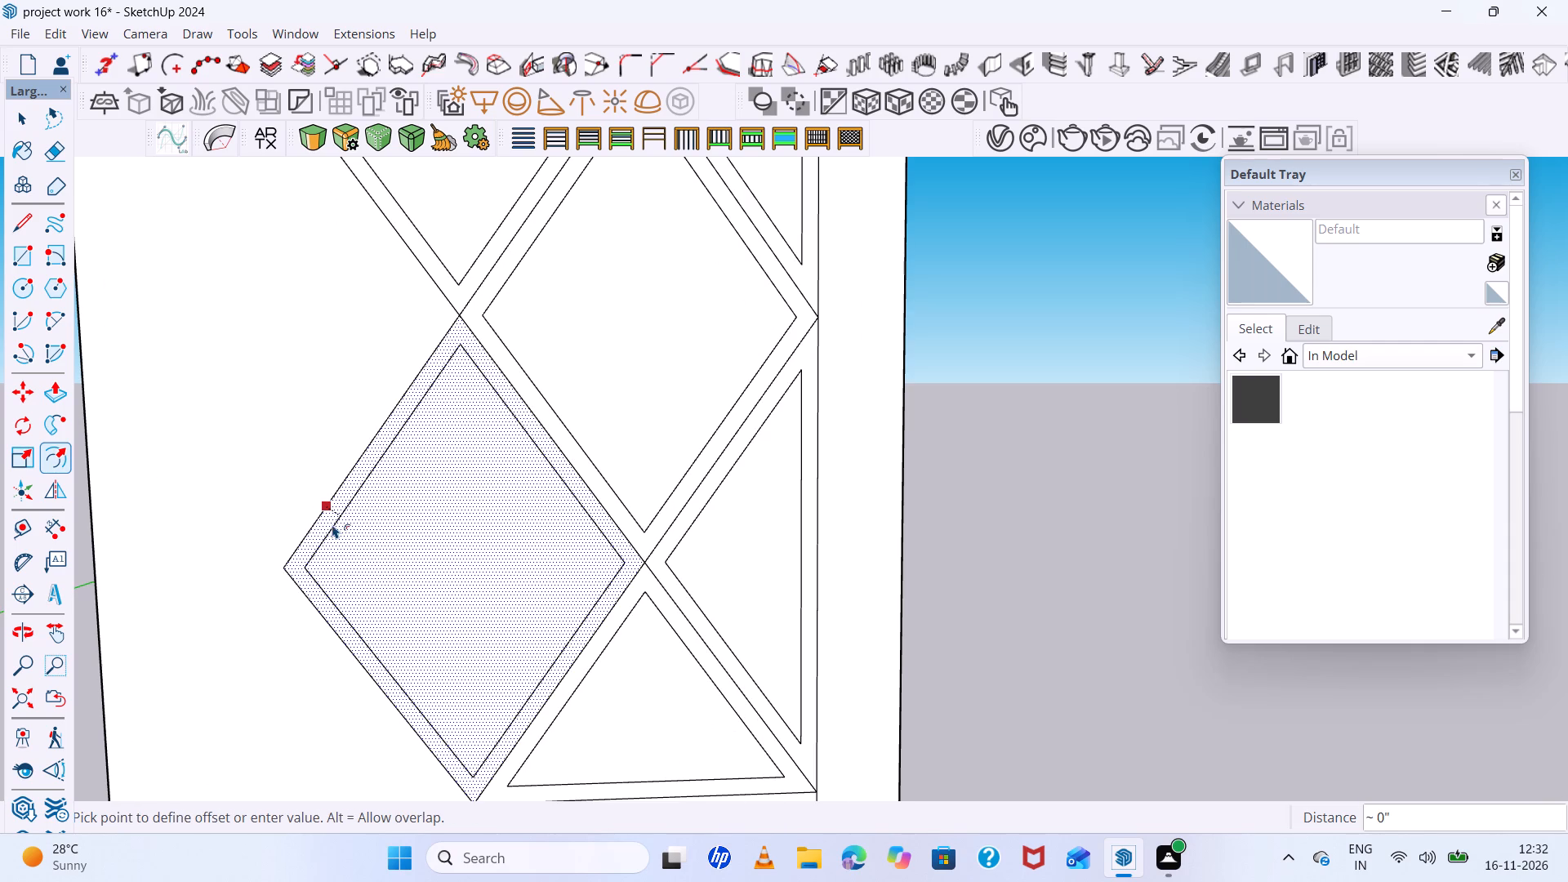
click(332, 524)
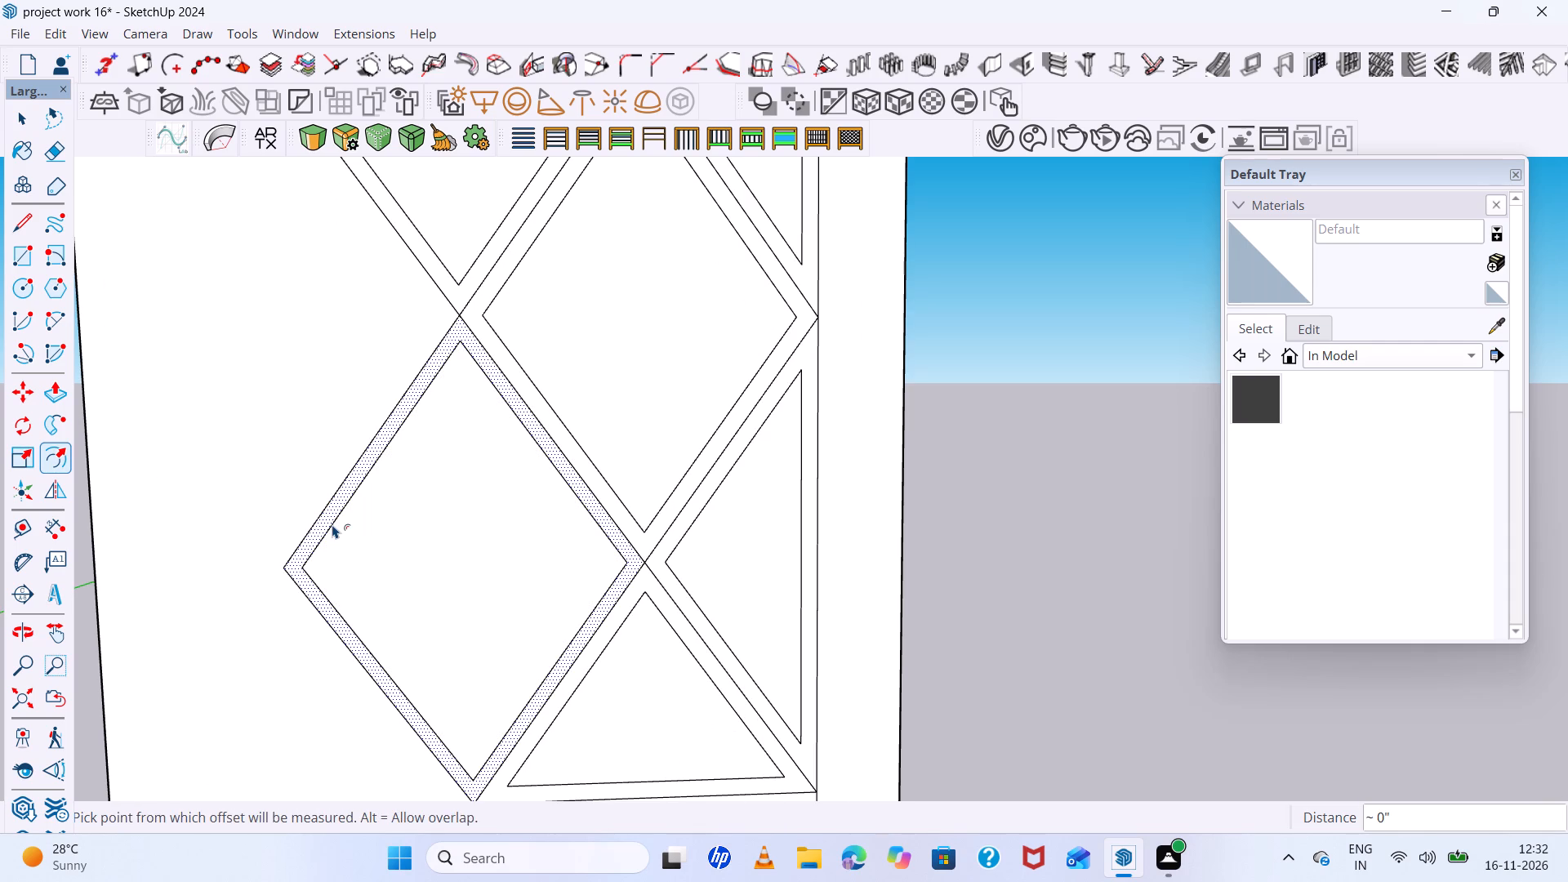
key(ctrl+z)
click(326, 505)
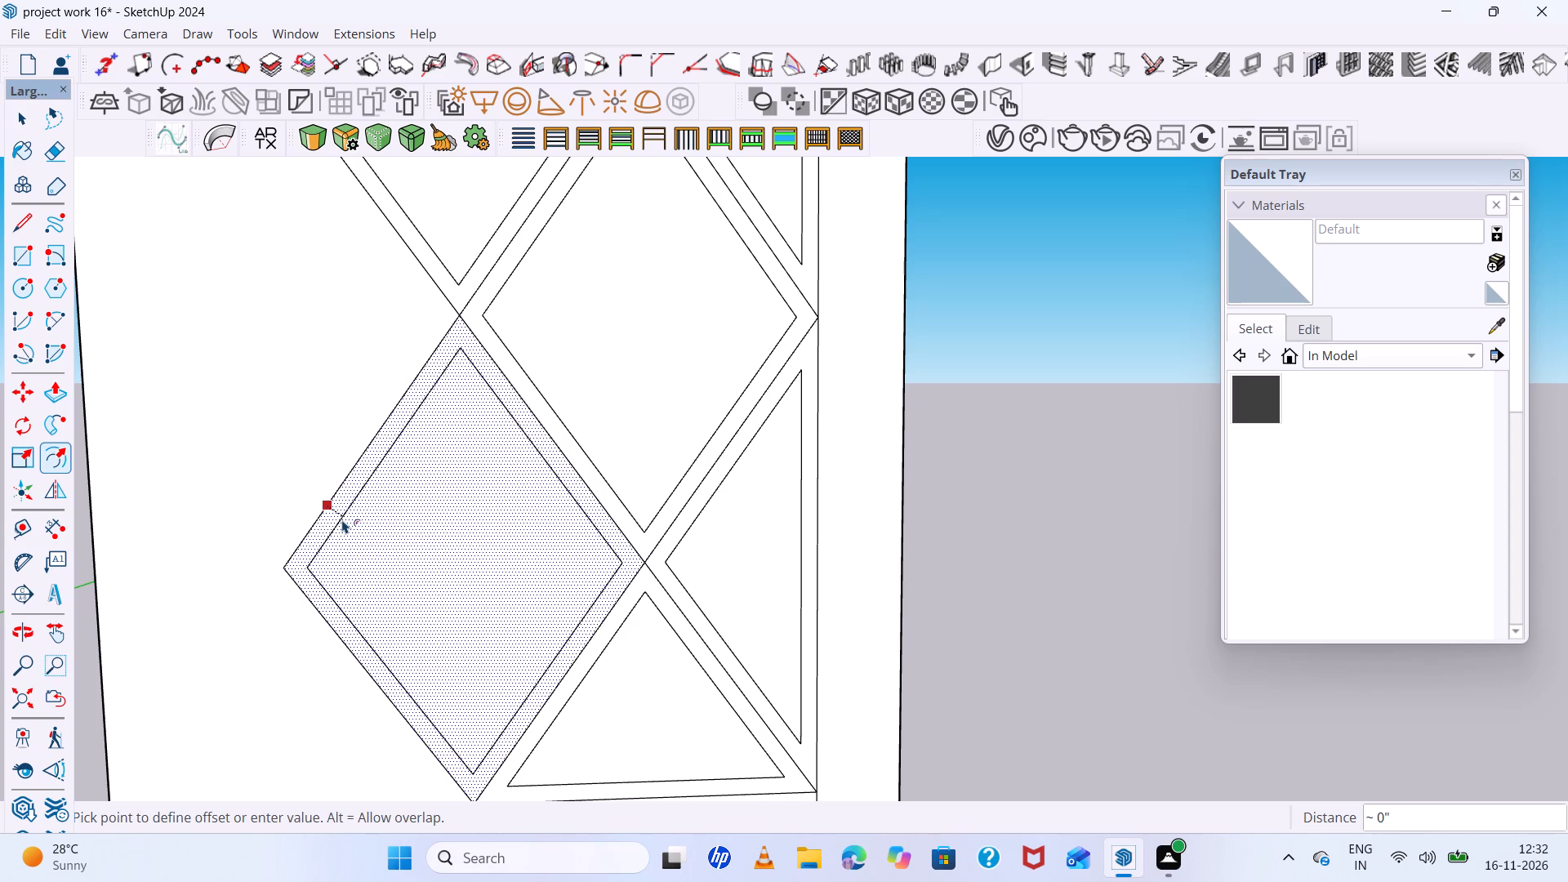
click(340, 519)
key(space)
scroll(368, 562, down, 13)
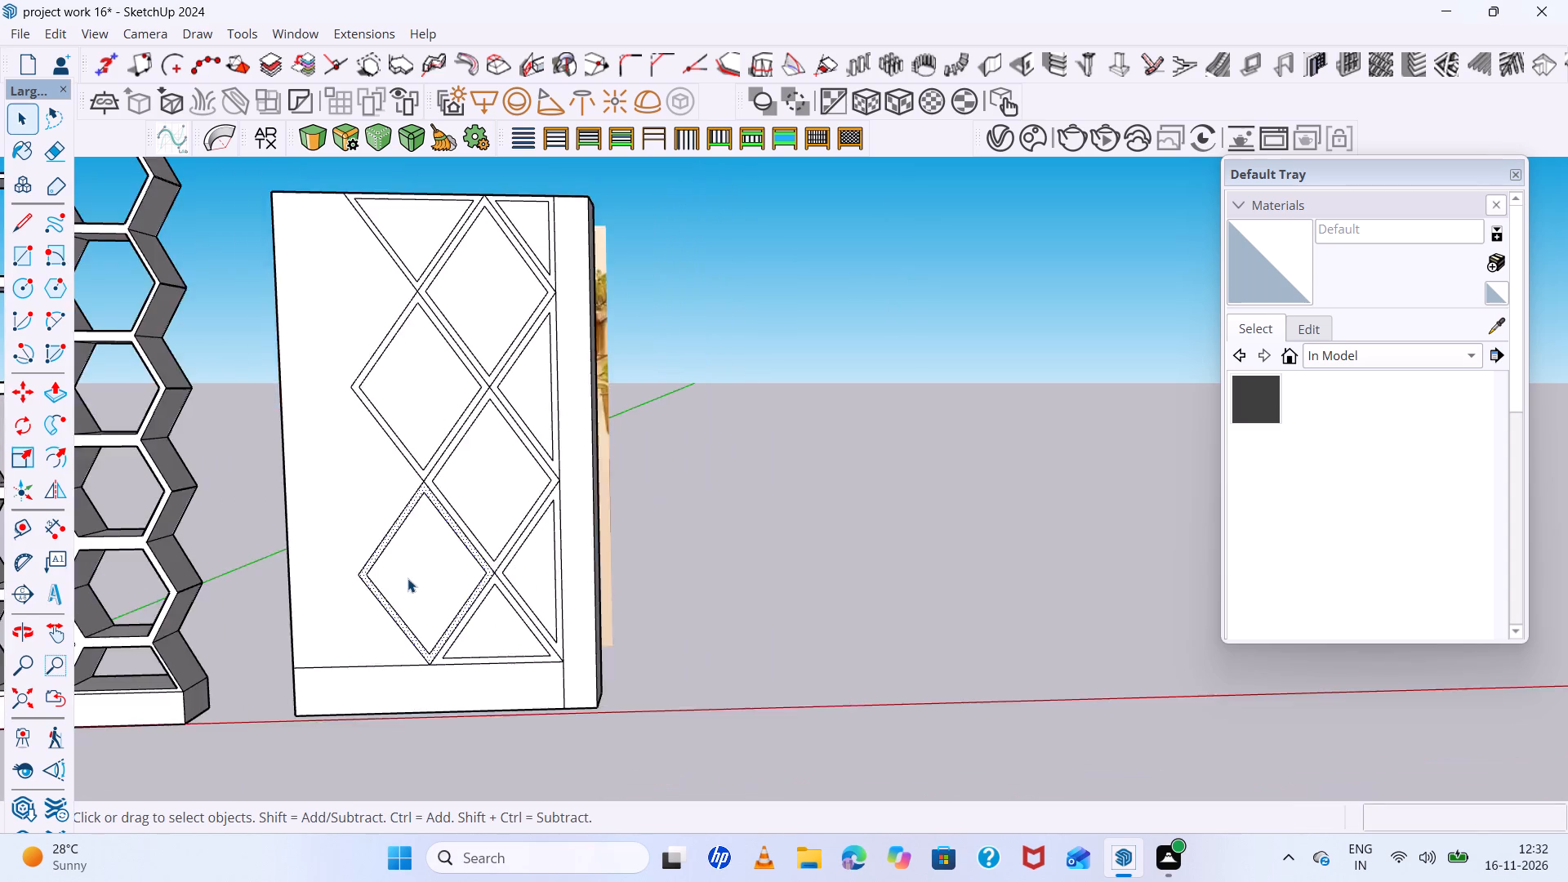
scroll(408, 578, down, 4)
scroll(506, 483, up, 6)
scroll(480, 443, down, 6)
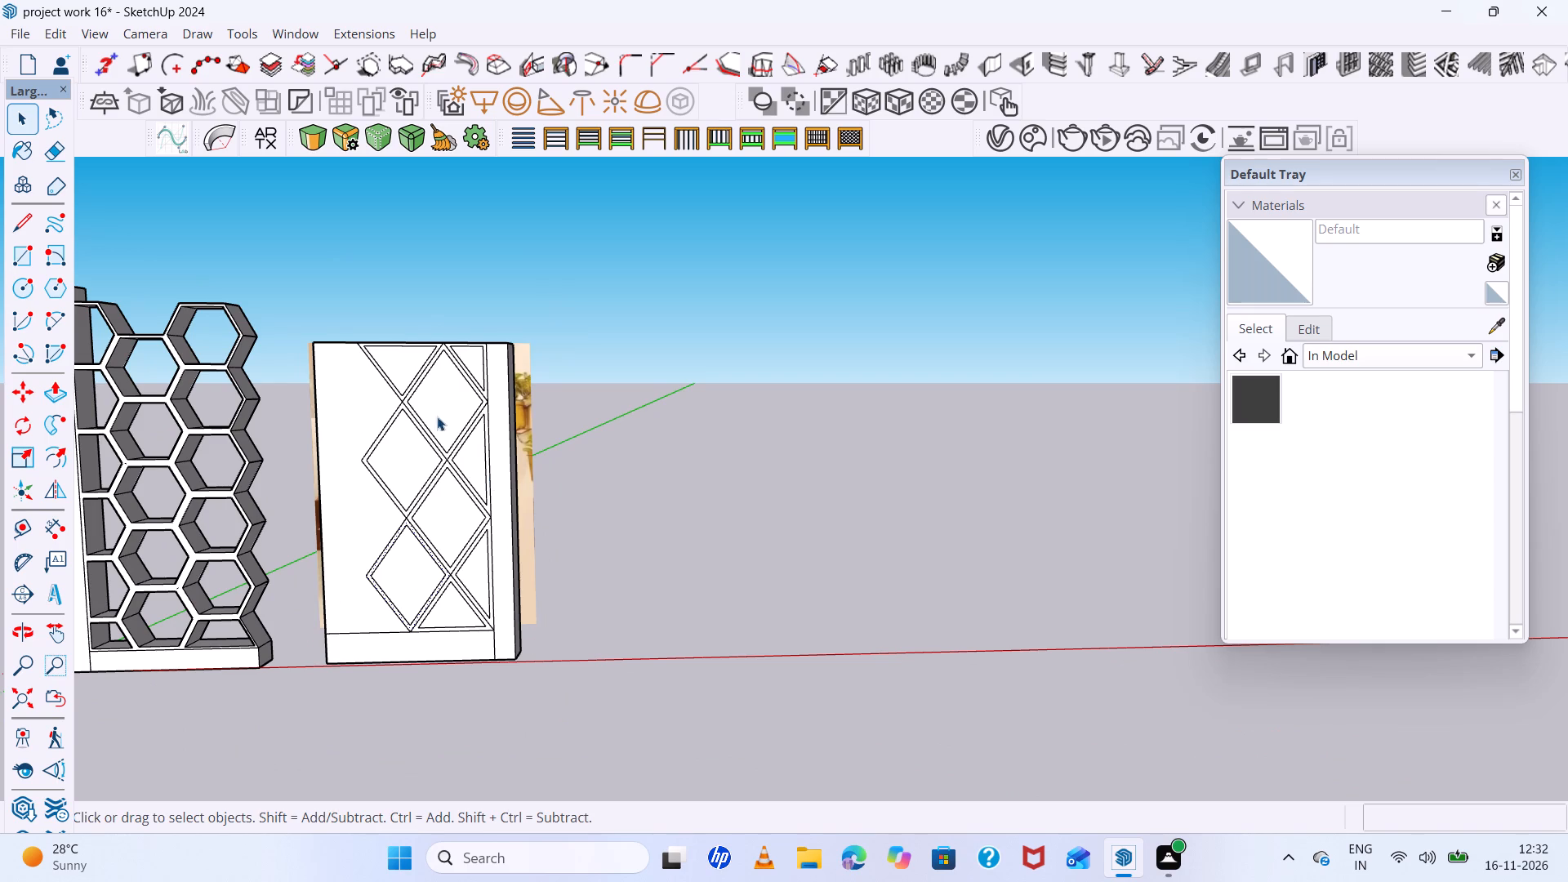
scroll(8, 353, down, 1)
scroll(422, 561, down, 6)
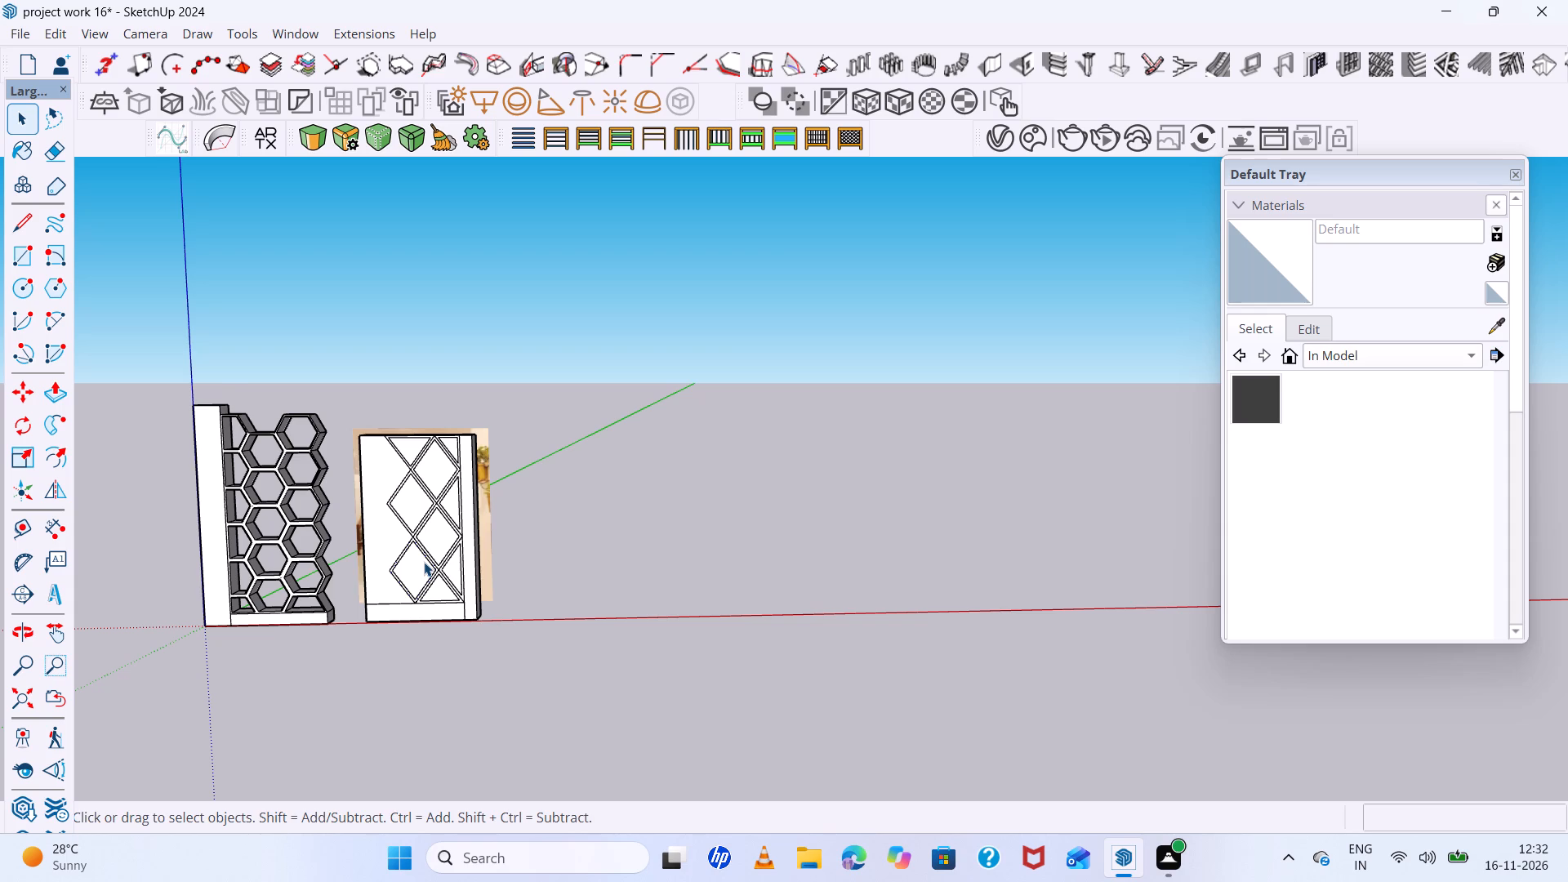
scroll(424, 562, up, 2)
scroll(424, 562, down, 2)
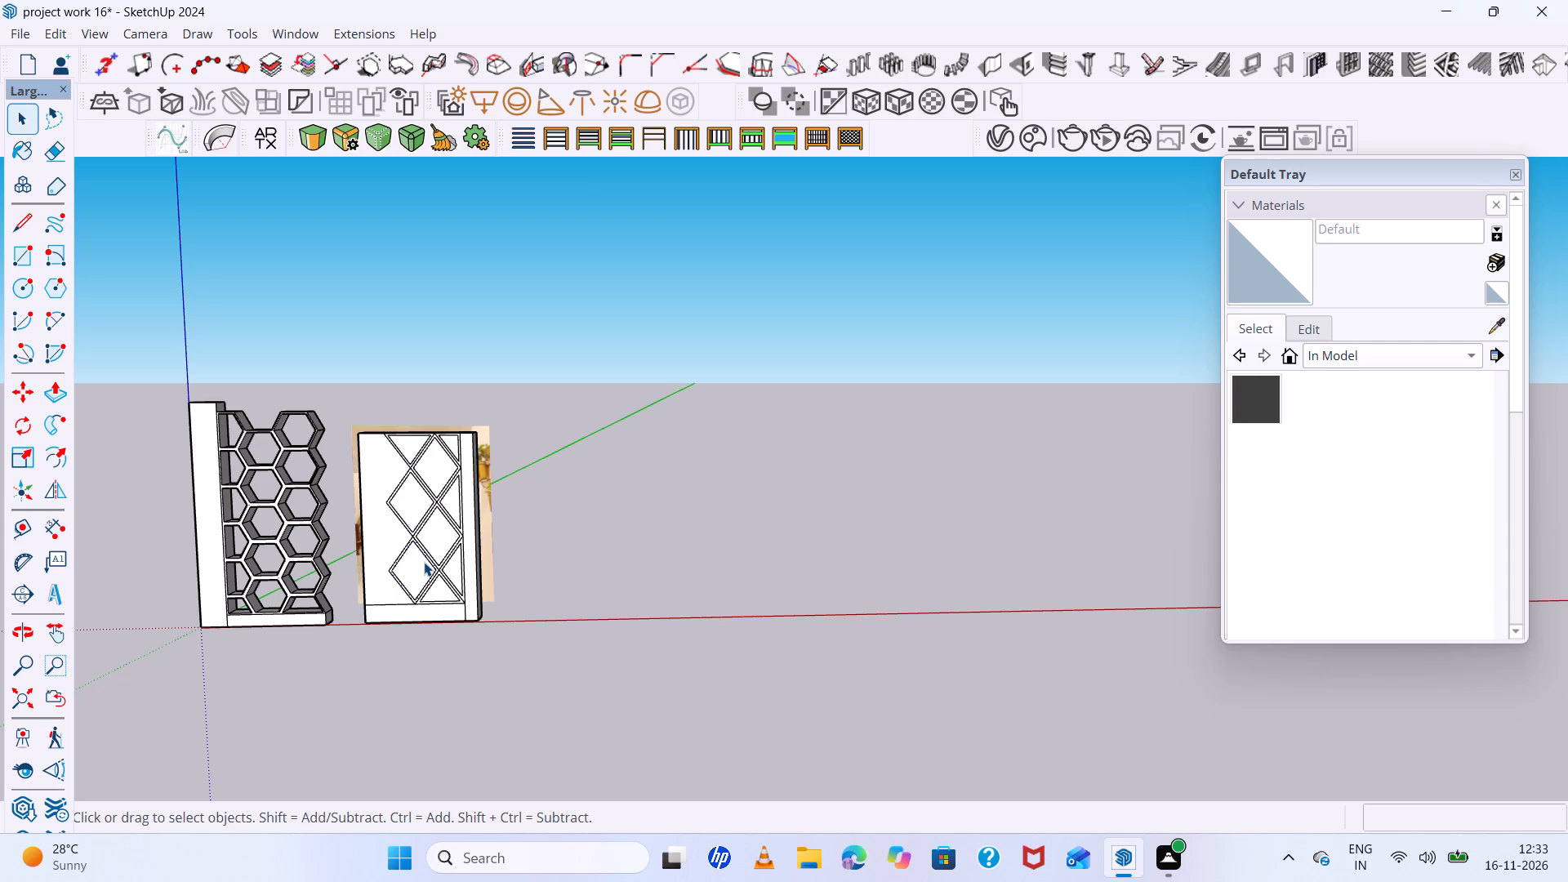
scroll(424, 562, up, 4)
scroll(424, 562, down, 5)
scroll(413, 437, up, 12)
Push the inner face of the large top-edge triangle 3" back through the panel's thickness to open it.
middle_drag(384, 488, 318, 537)
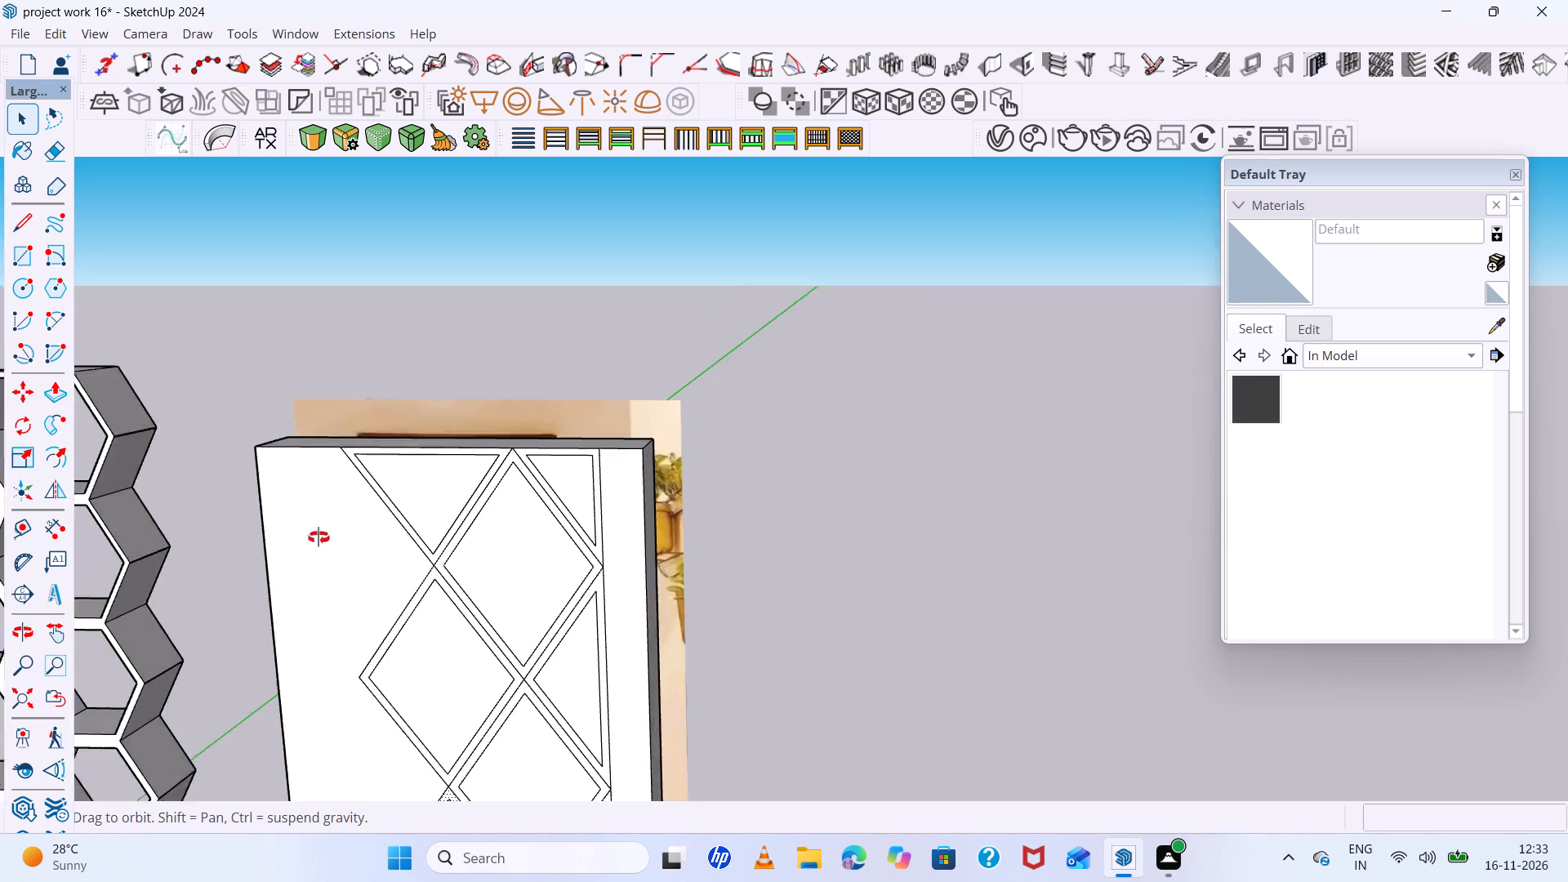
middle_drag(318, 537, 246, 559)
scroll(485, 535, down, 7)
scroll(394, 487, up, 7)
click(569, 498)
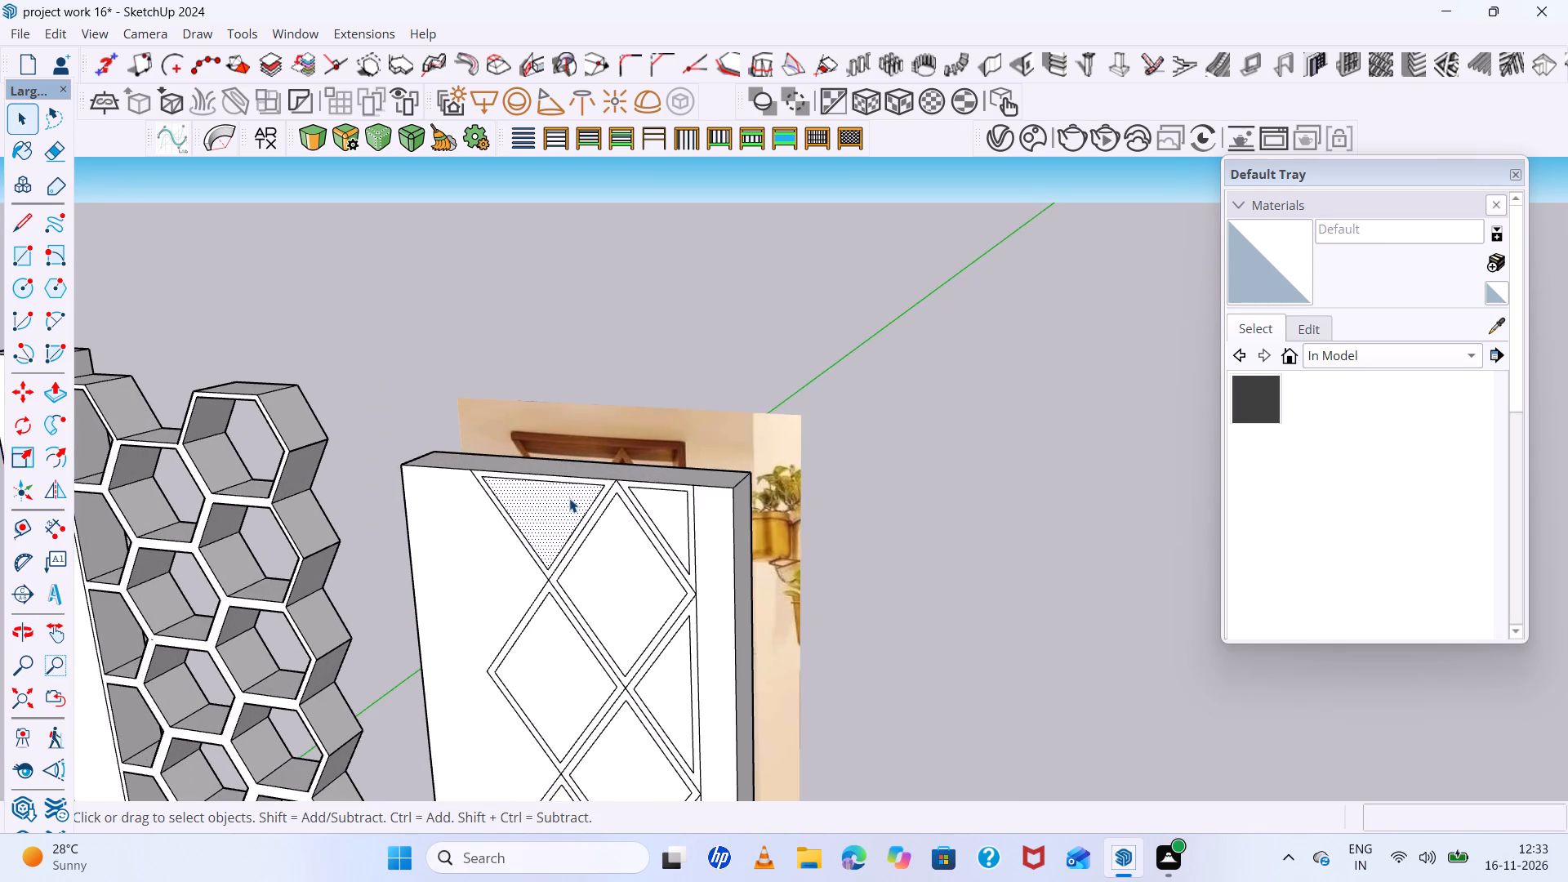
scroll(569, 500, up, 5)
middle_click(569, 501)
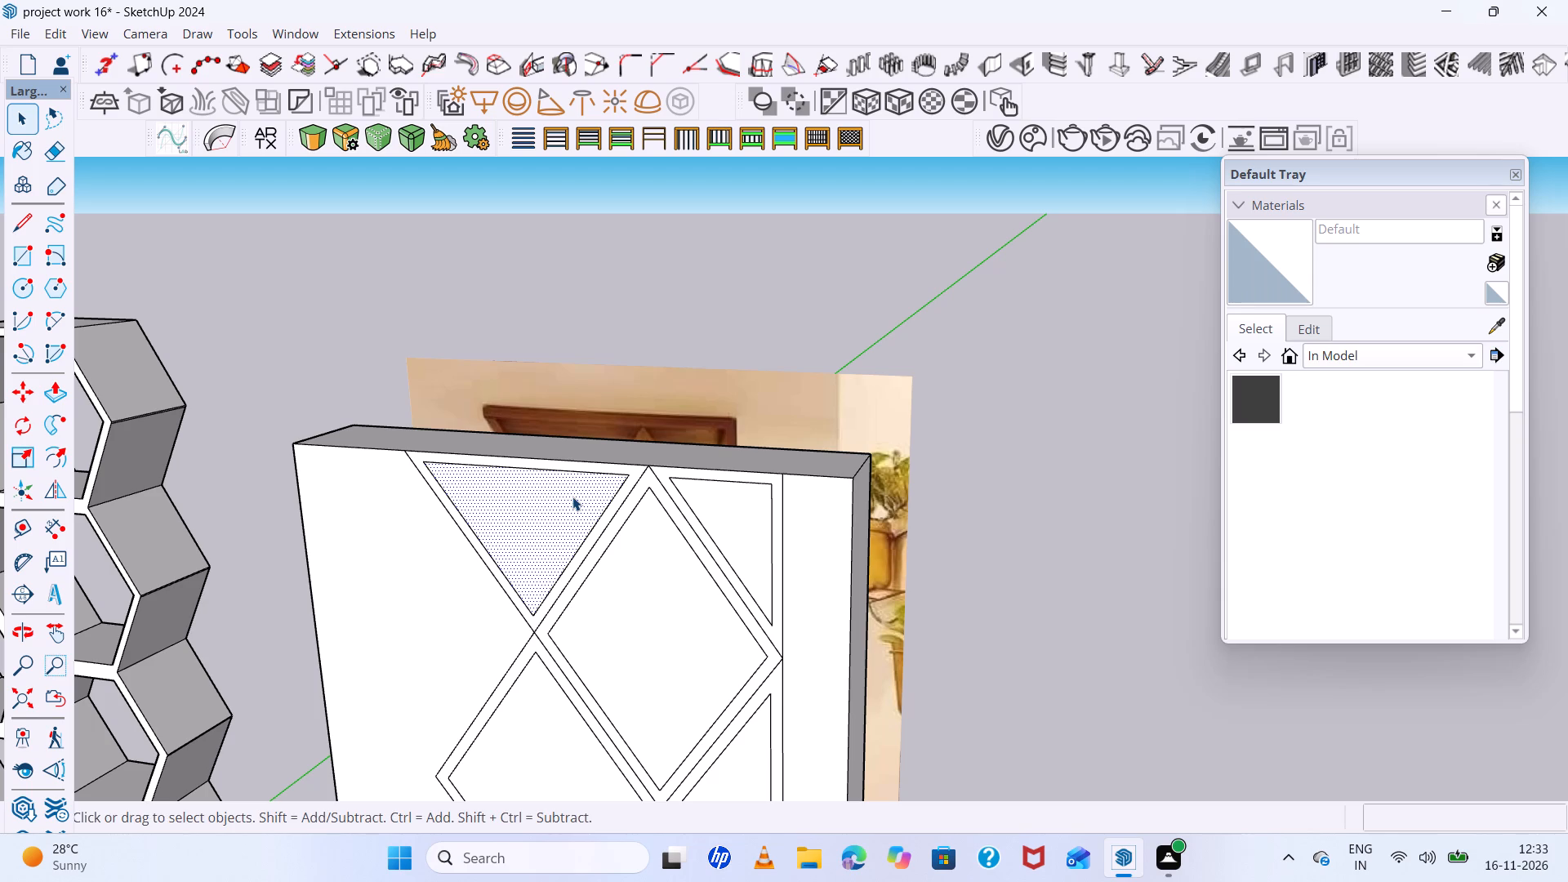
scroll(572, 497, down, 4)
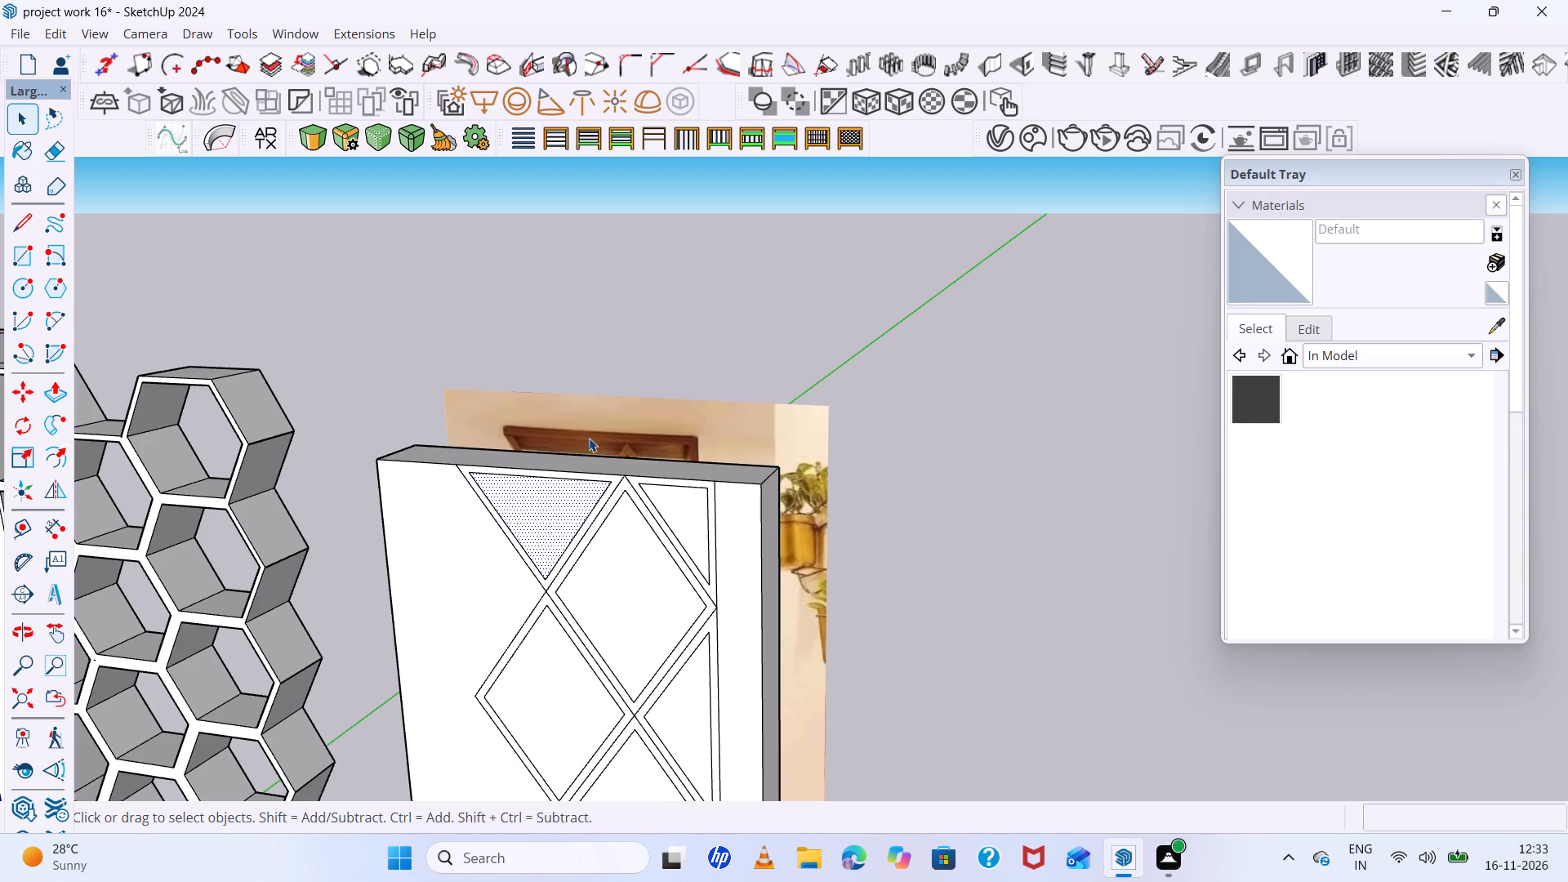
scroll(616, 477, down, 6)
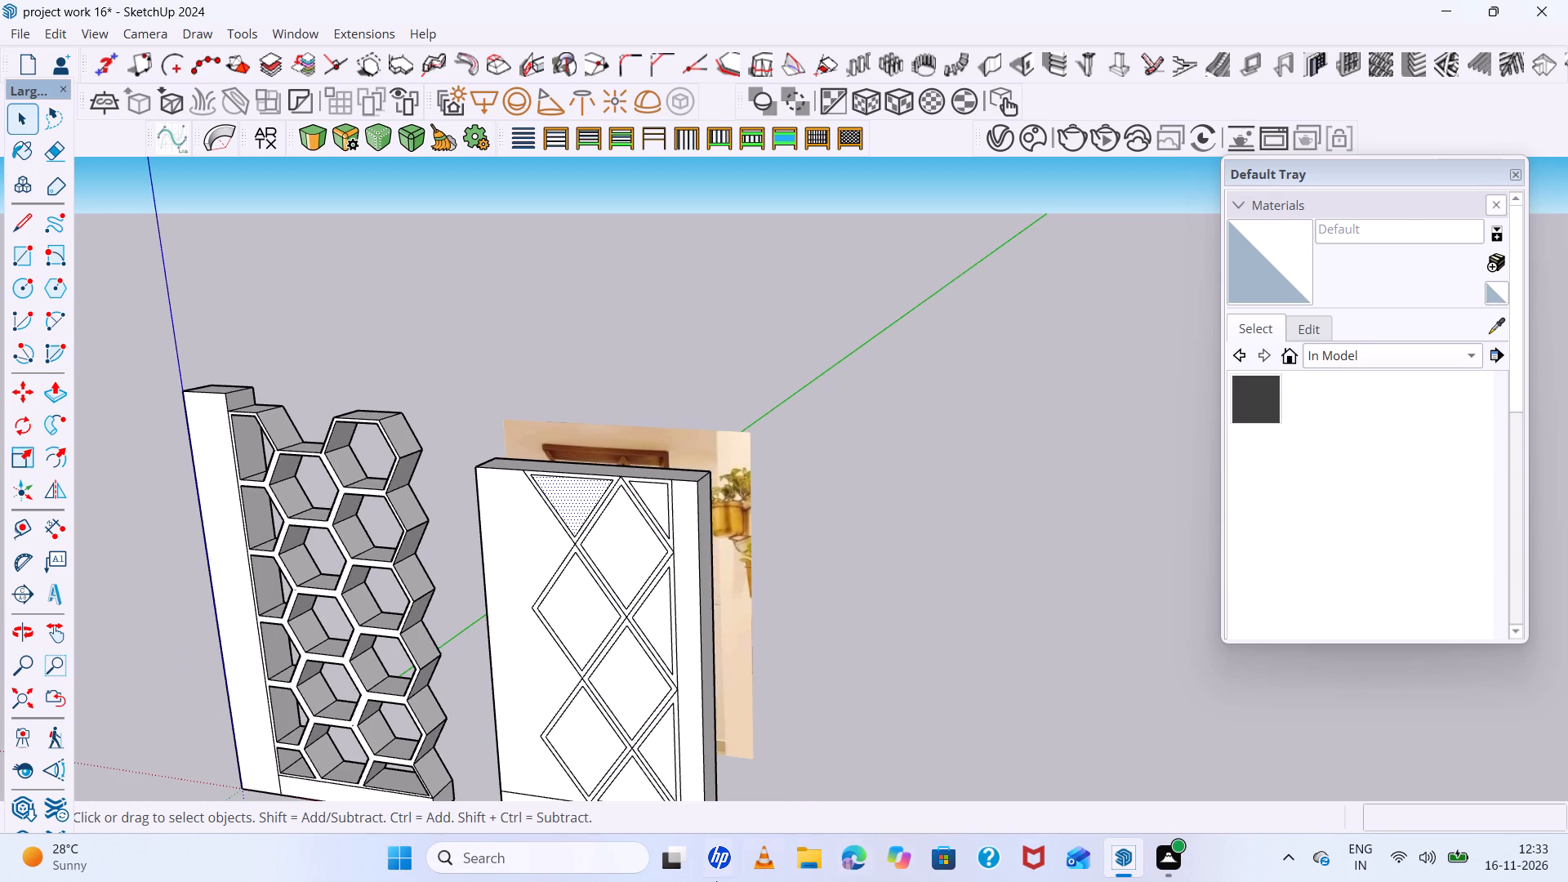
scroll(688, 881, down, 1)
scroll(556, 498, up, 6)
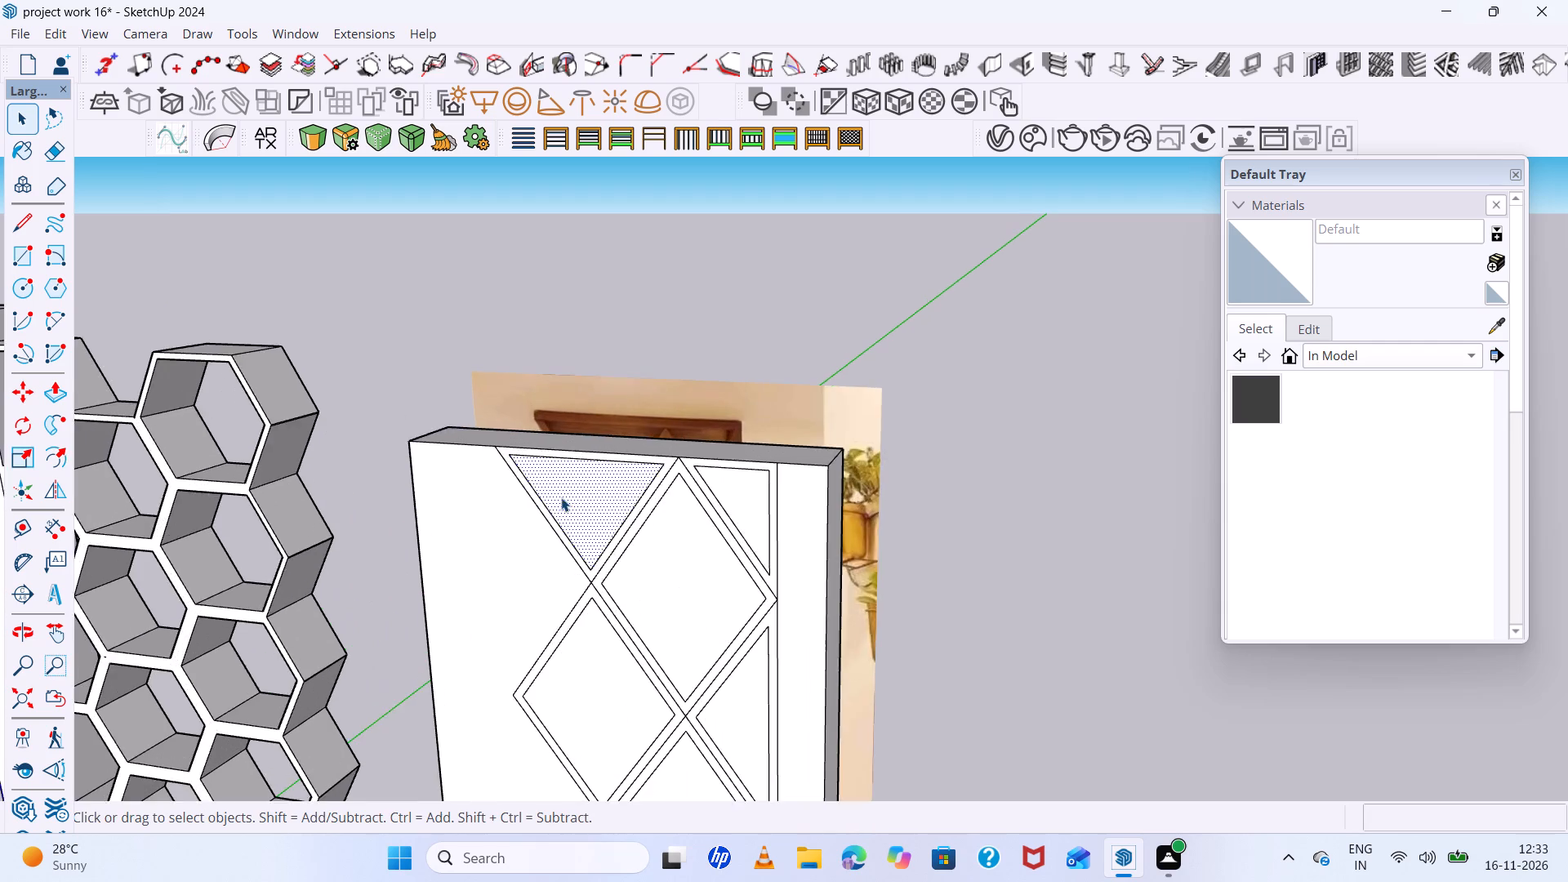
scroll(561, 497, down, 4)
middle_drag(581, 501, 669, 509)
scroll(584, 523, up, 6)
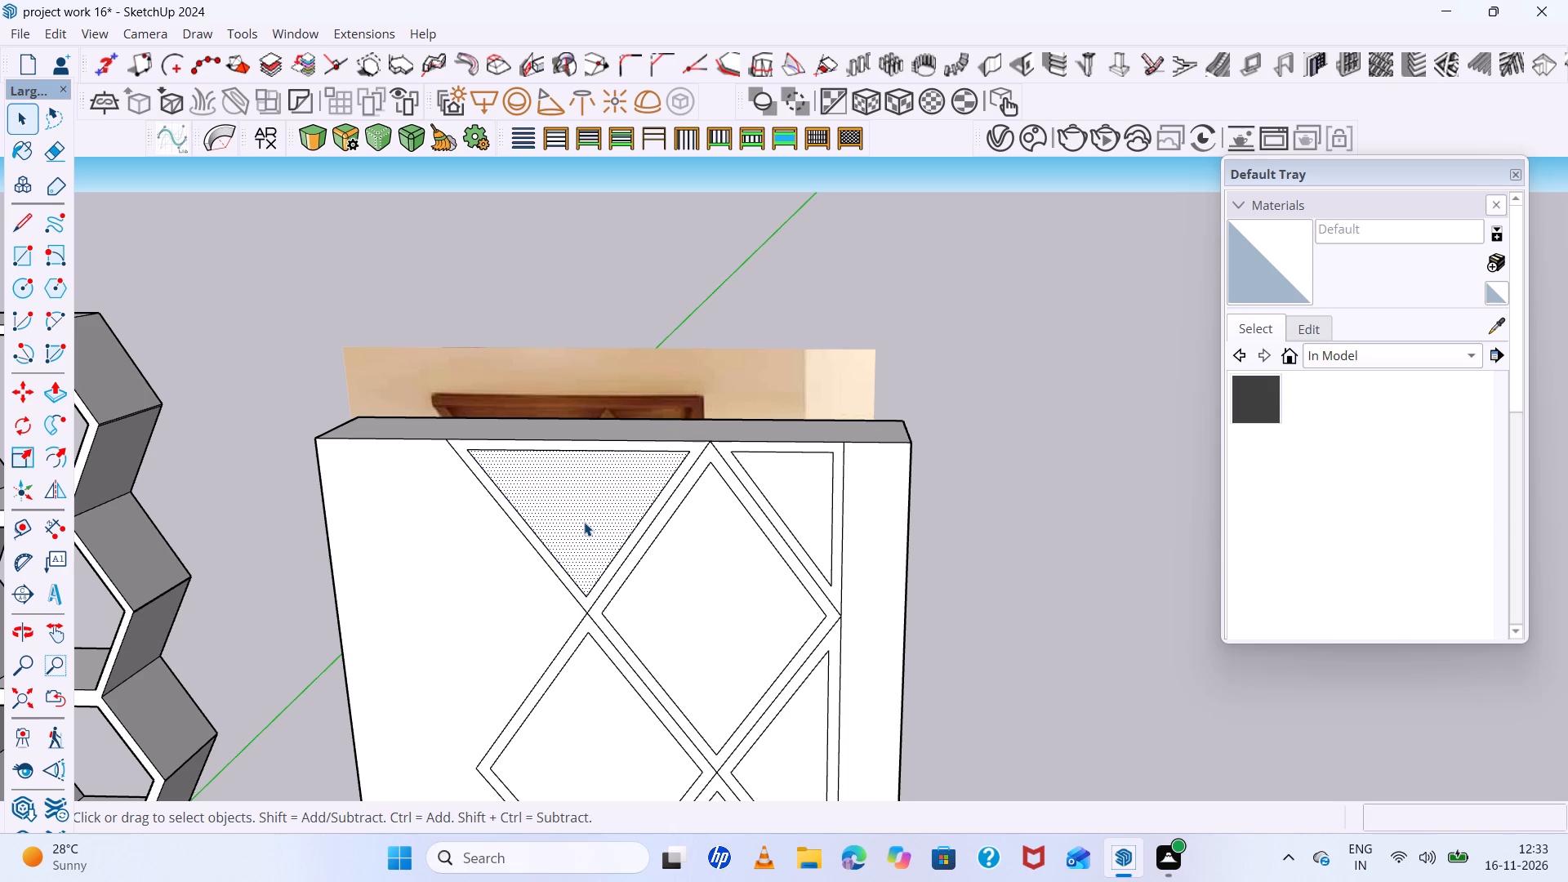
scroll(584, 522, down, 5)
middle_drag(585, 523, 705, 649)
scroll(627, 546, up, 5)
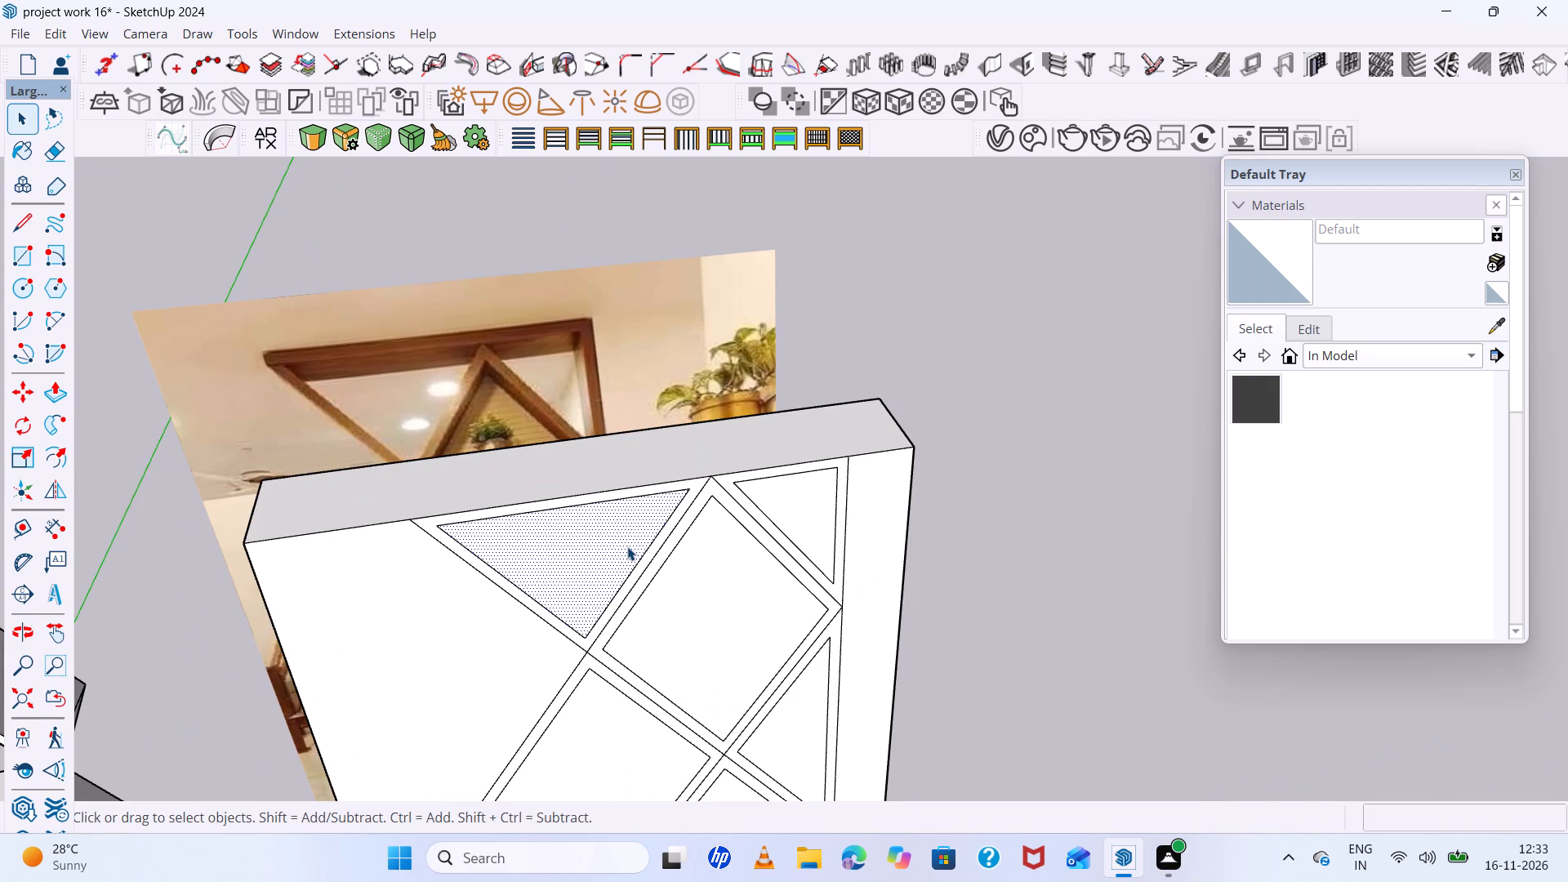
key(p)
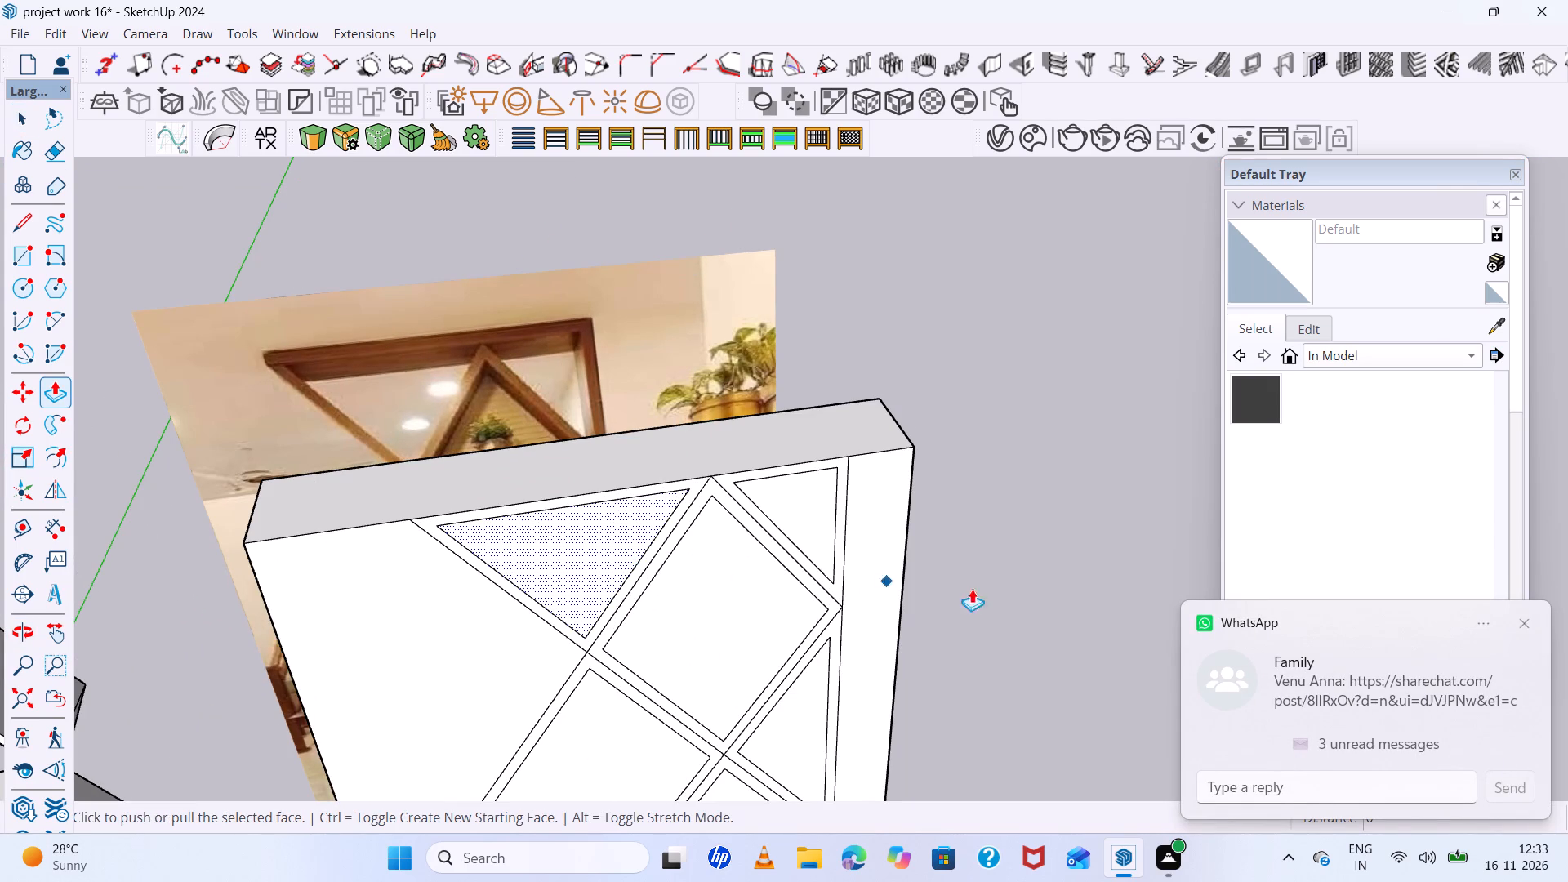
click(1526, 619)
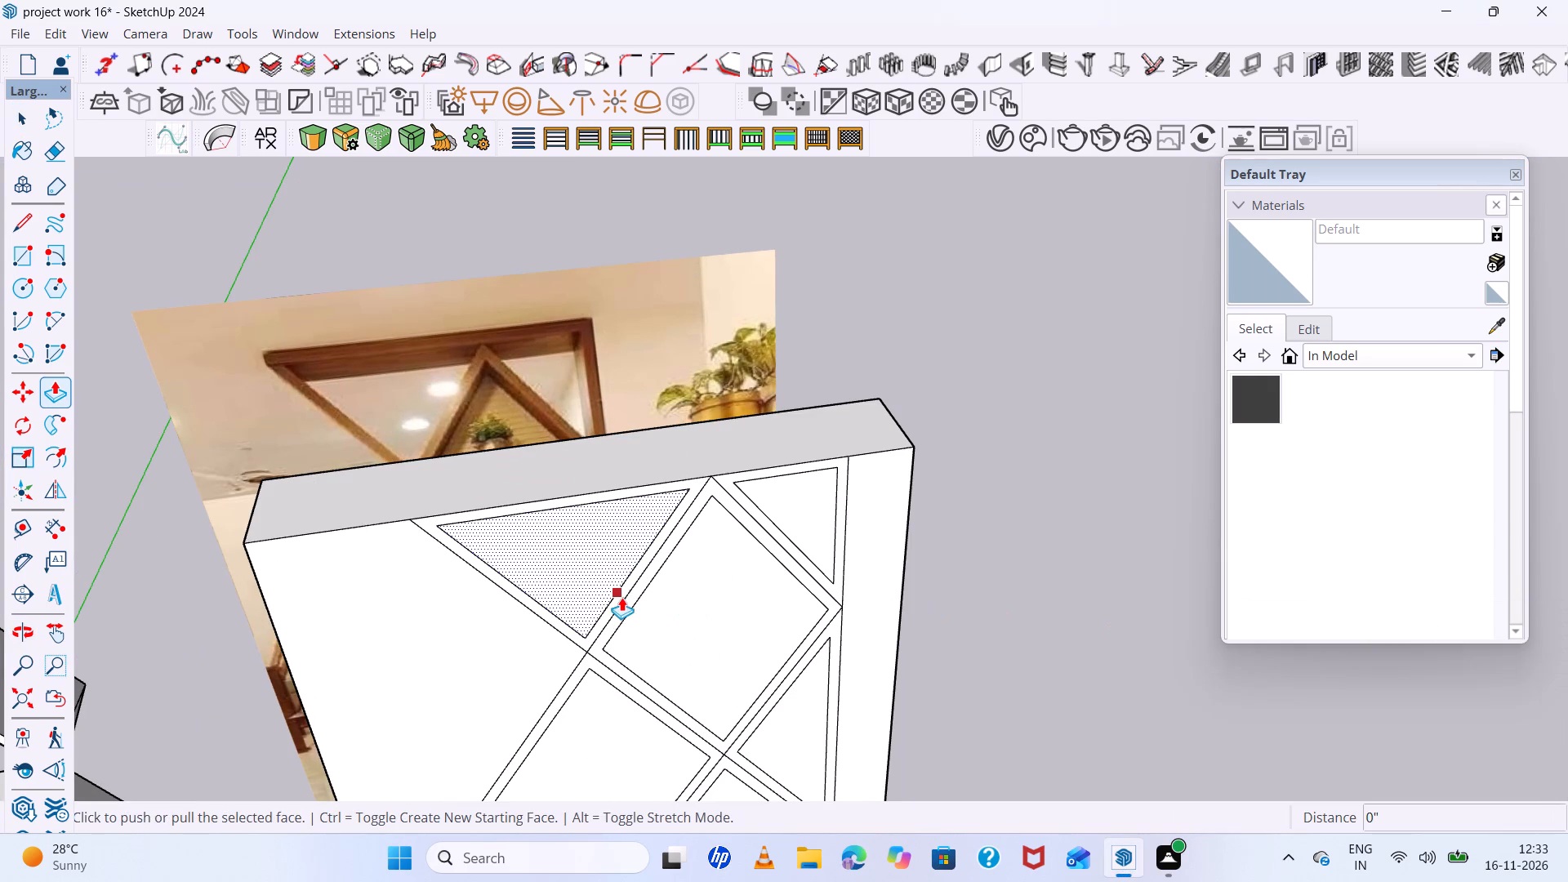
click(581, 559)
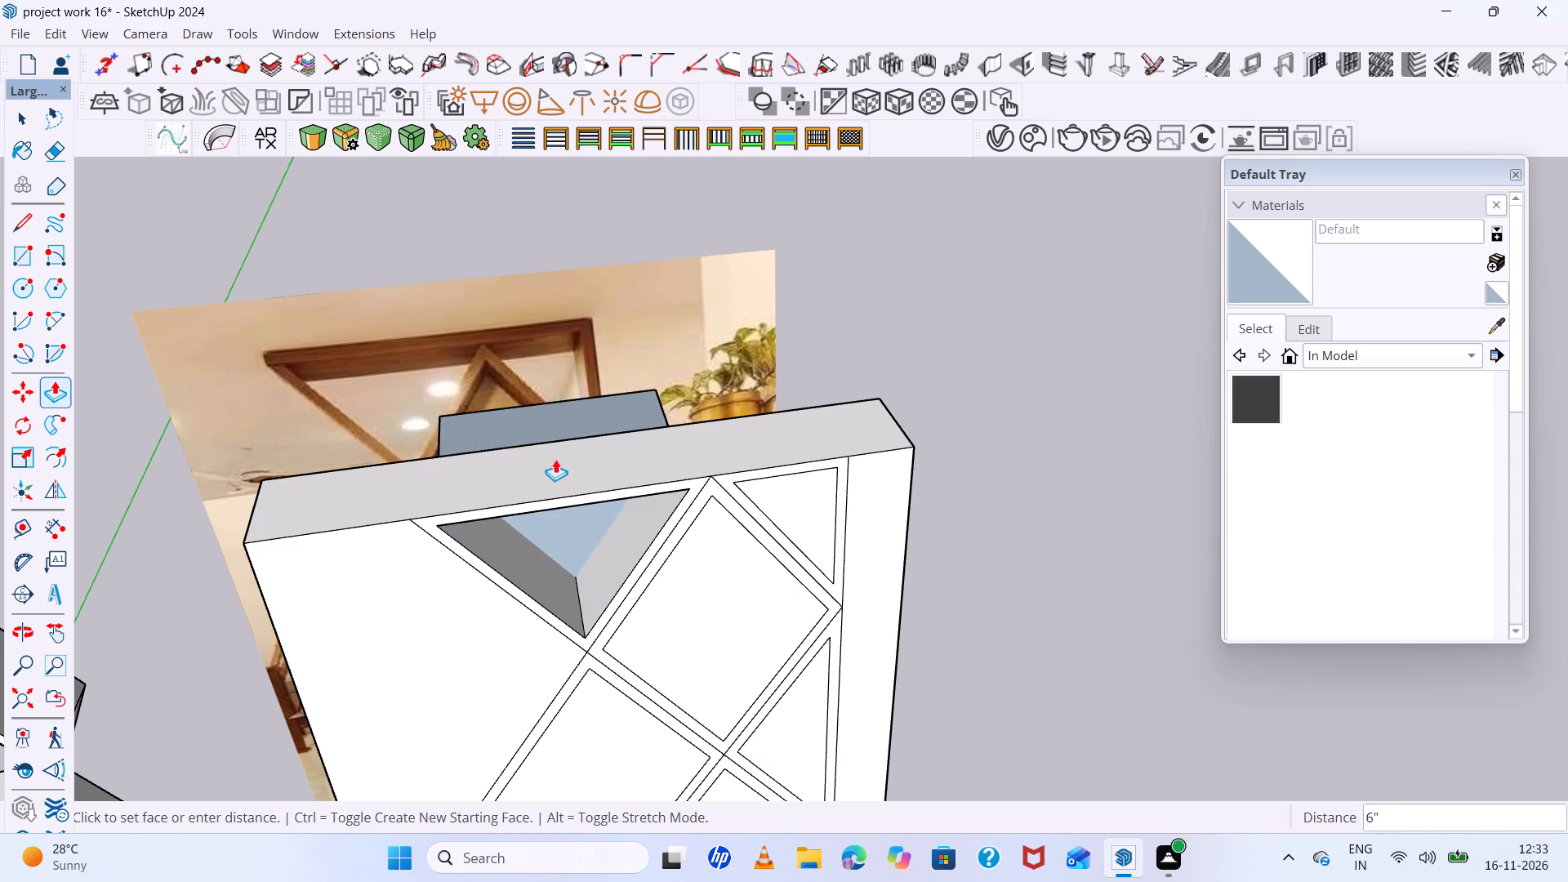
click(578, 439)
Repeat the 3" push on the upper two diamonds, the top corner triangle and the upper side triangle to open them.
scroll(568, 479, down, 4)
middle_drag(681, 571, 654, 469)
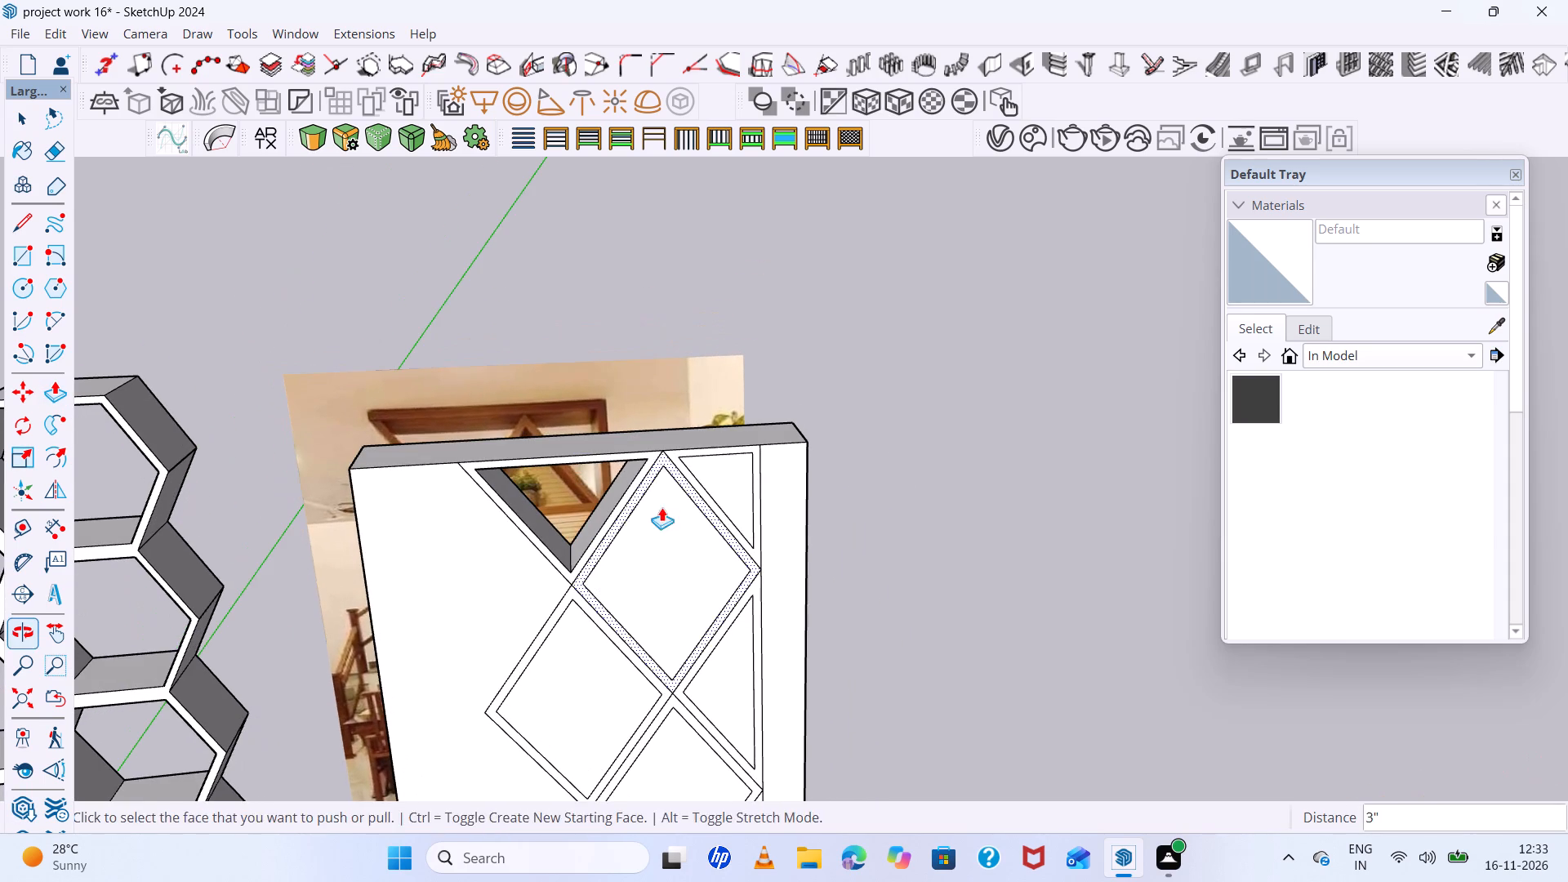
double_click(675, 561)
double_click(715, 484)
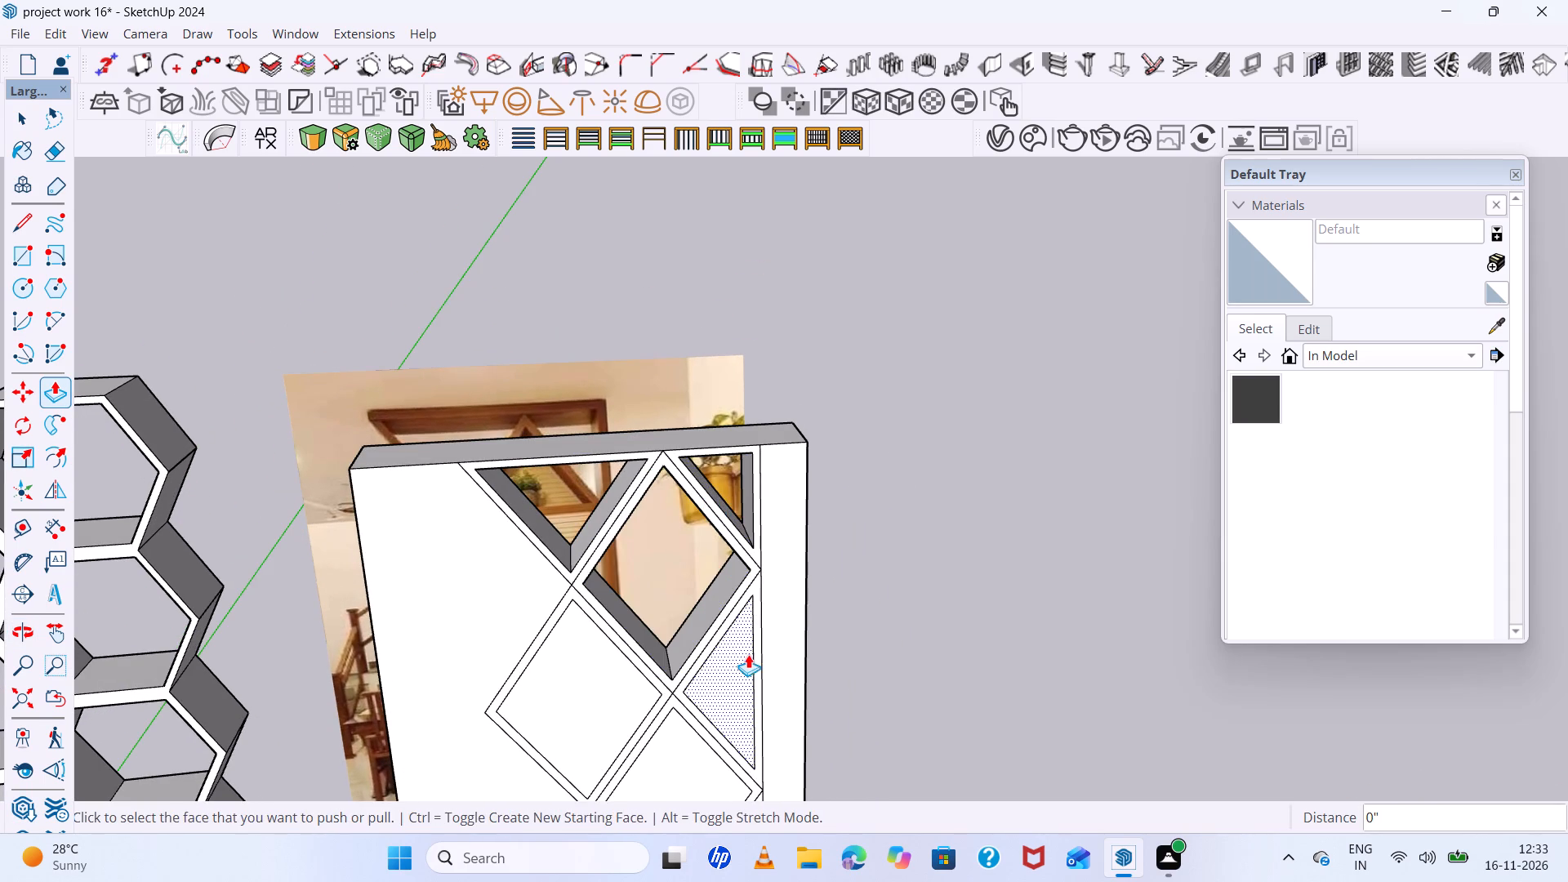
double_click(746, 657)
double_click(574, 706)
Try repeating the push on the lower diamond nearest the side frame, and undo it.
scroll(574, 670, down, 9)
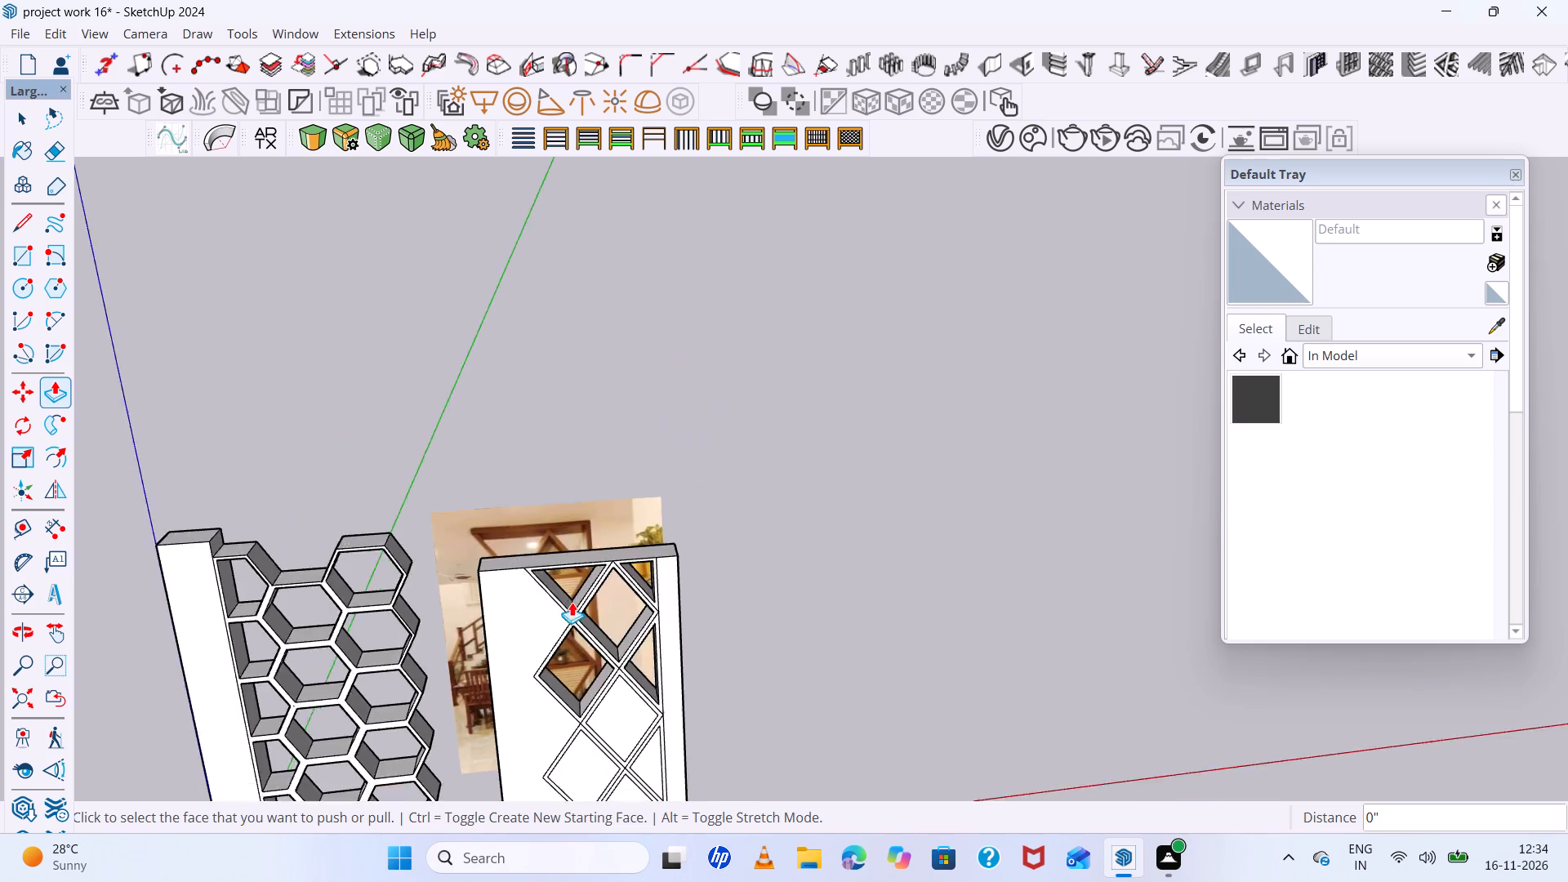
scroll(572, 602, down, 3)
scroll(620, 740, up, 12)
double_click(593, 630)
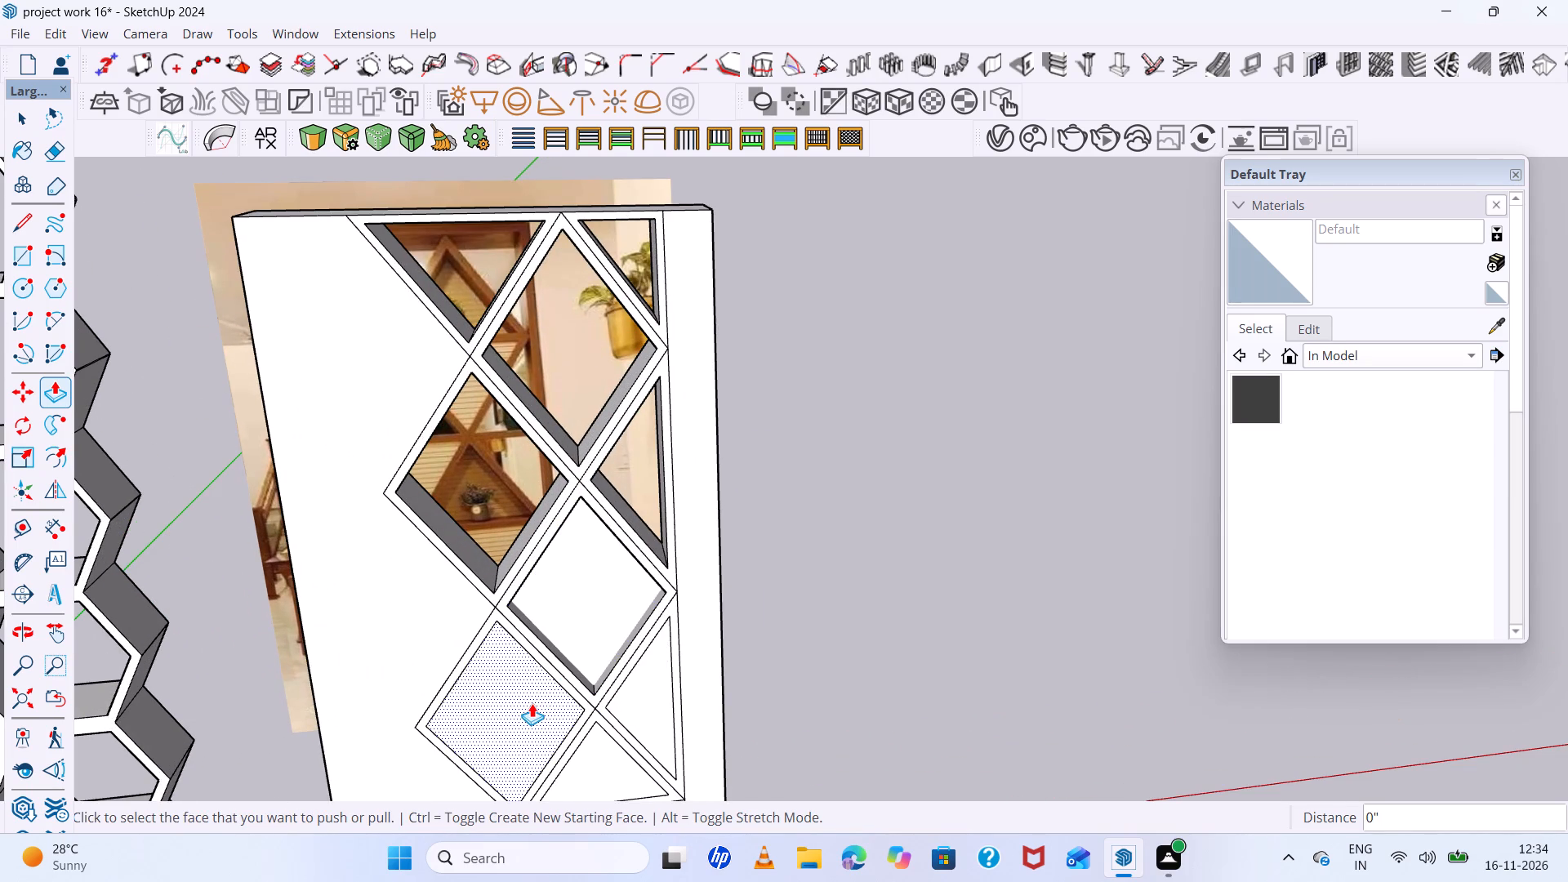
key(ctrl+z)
Push the lower diamond nearest the side frame back 3", using the panel's top edge as the depth reference.
click(574, 637)
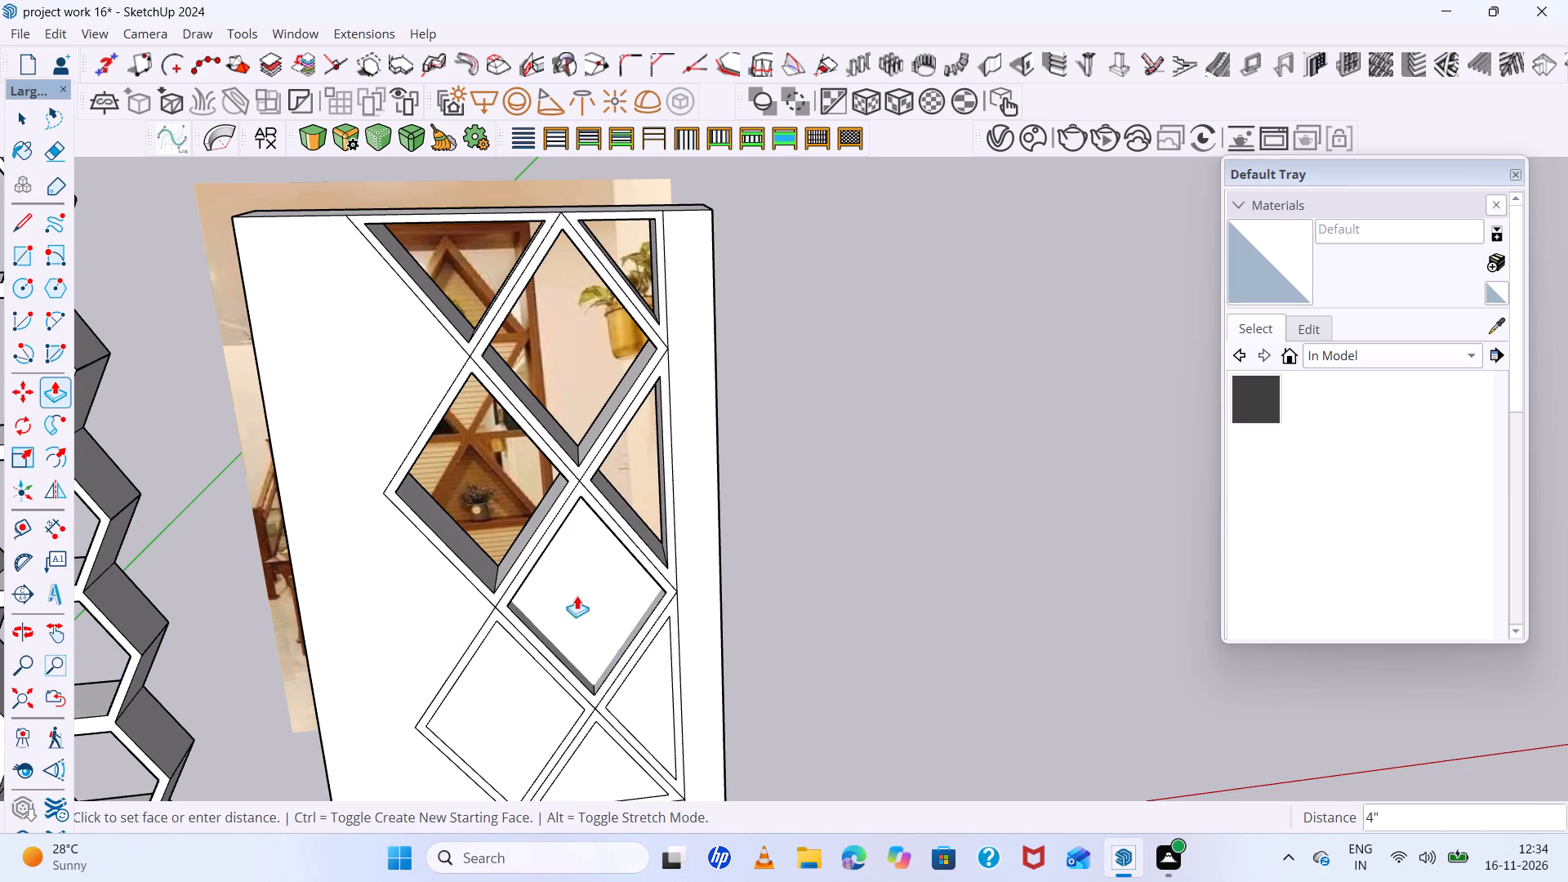
scroll(635, 545, down, 1)
middle_drag(633, 547, 660, 702)
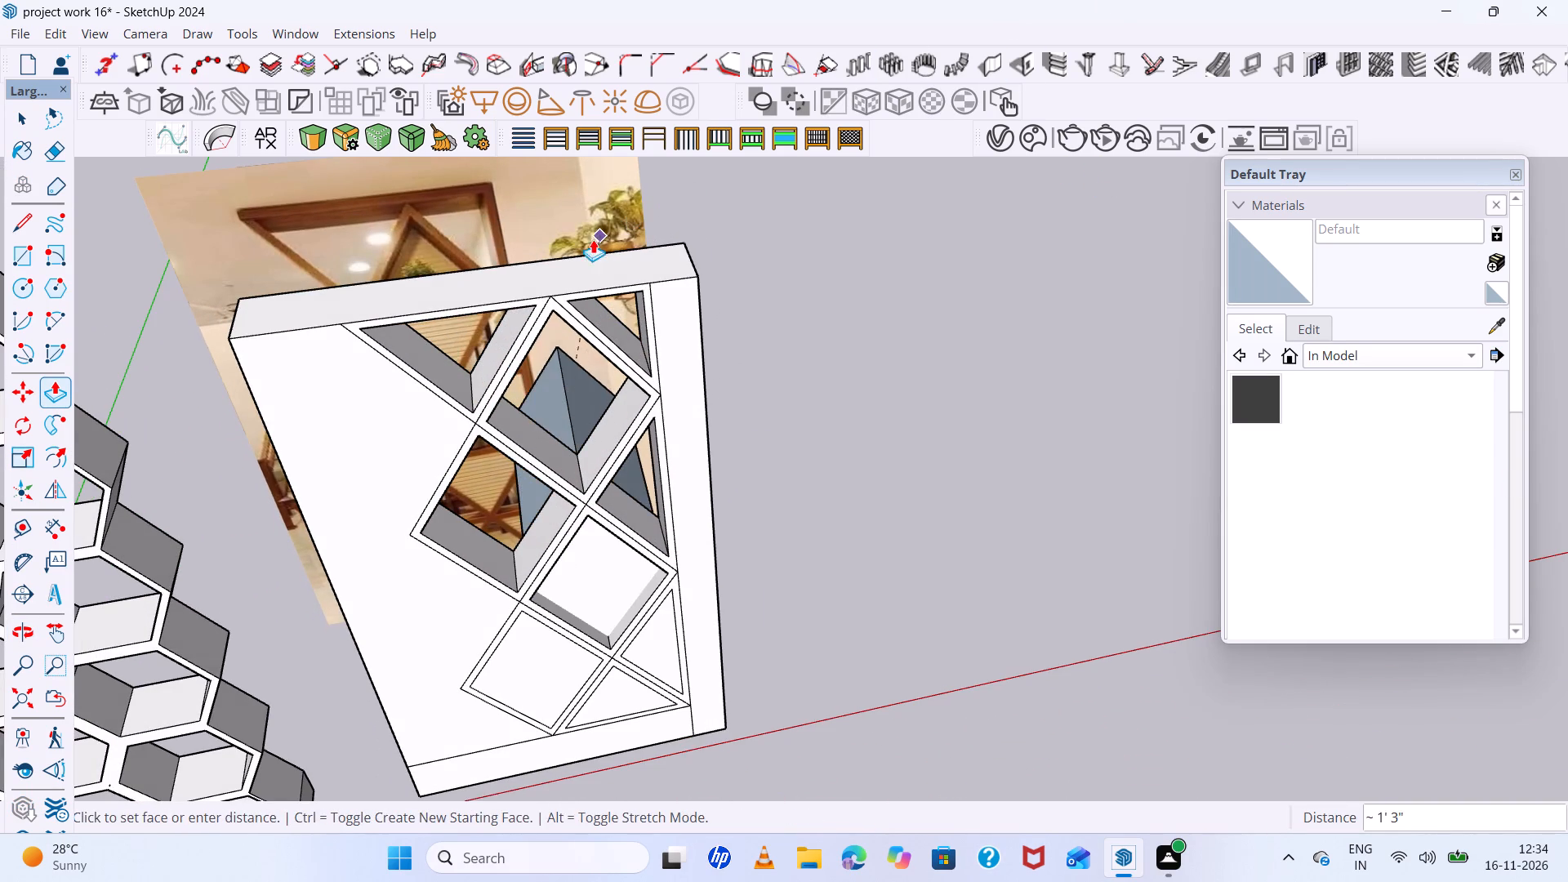
click(572, 262)
Cut away the face left inside the recessed lower diamond nearest the side frame to open it.
scroll(568, 296, down, 5)
middle_drag(610, 477, 602, 359)
scroll(556, 592, up, 2)
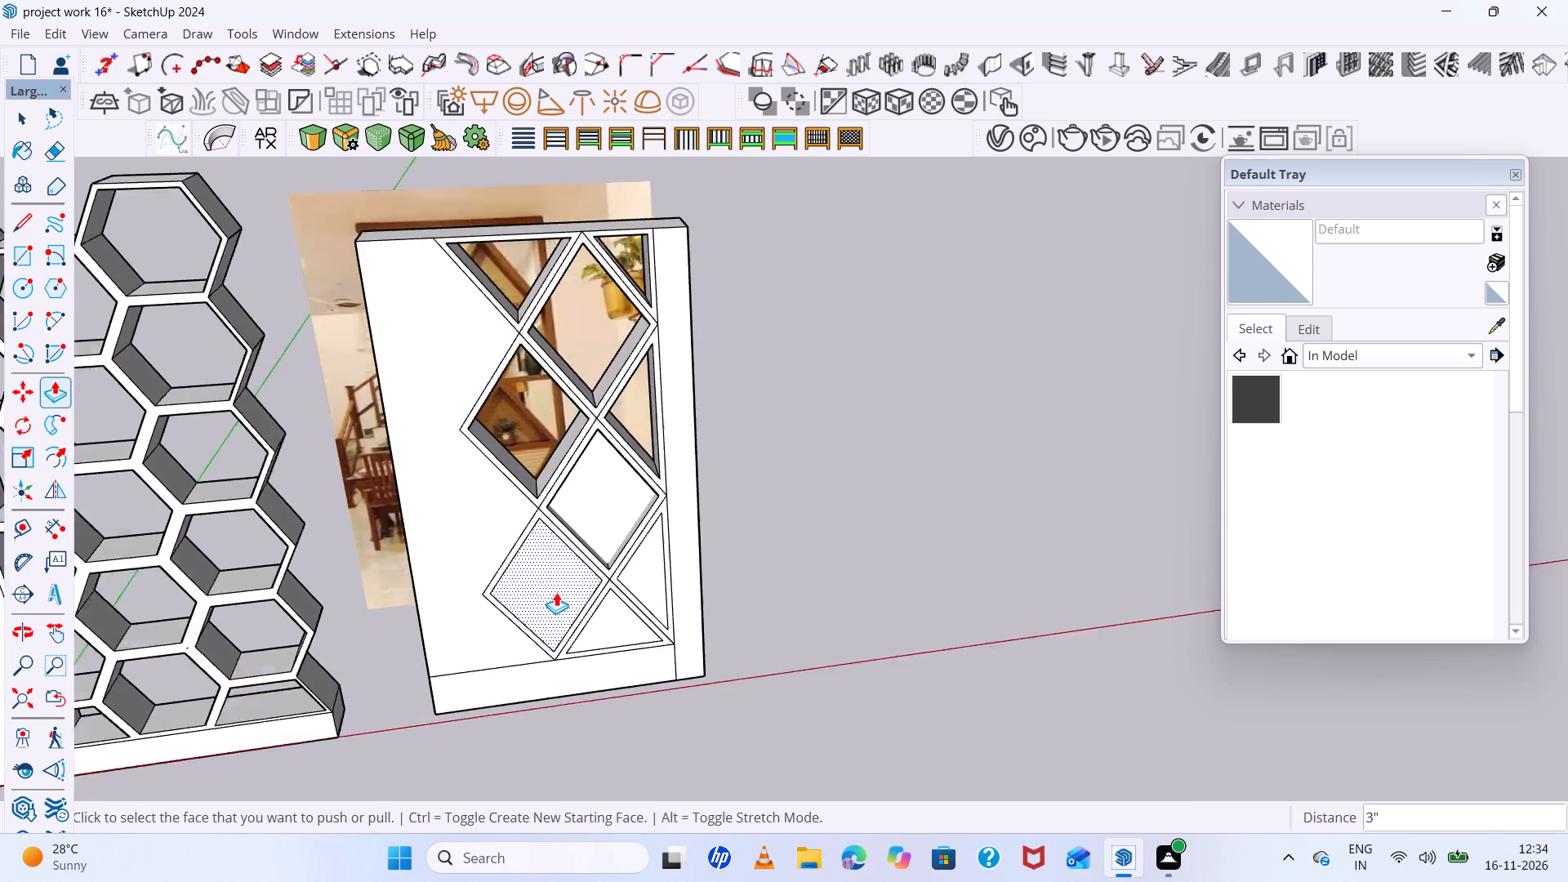
scroll(556, 592, up, 9)
key(space)
click(618, 461)
key(ctrl+x)
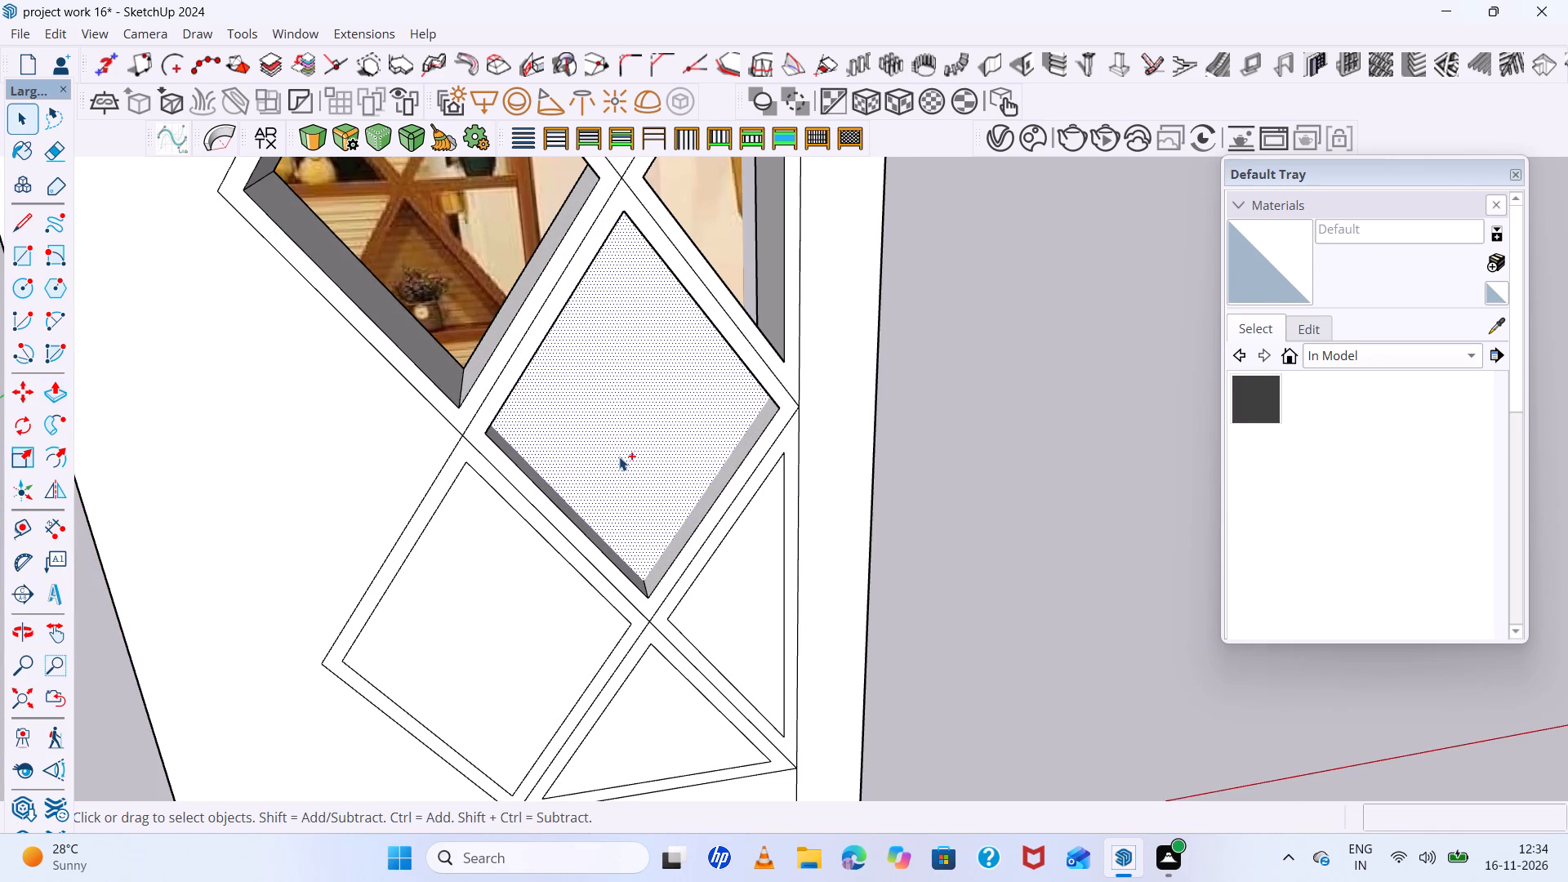
Repeat the push through the panel on the lowest diamond, the bottom-edge triangle and the lower side triangle.
scroll(619, 457, down, 5)
middle_drag(621, 464, 546, 364)
scroll(572, 529, up, 5)
click(577, 539)
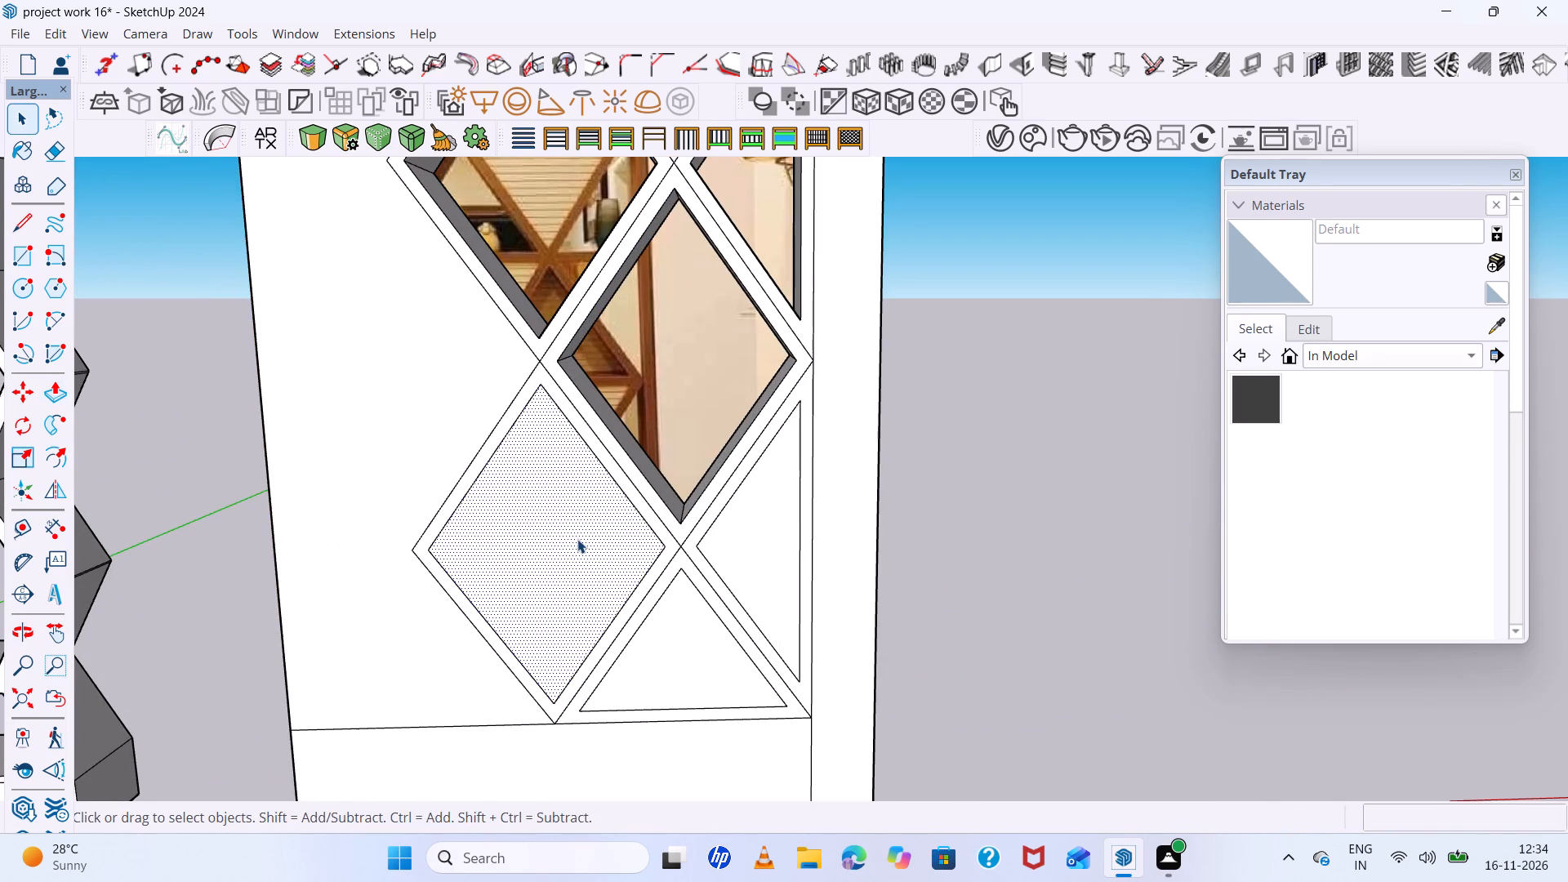
key(p)
double_click(577, 539)
click(668, 623)
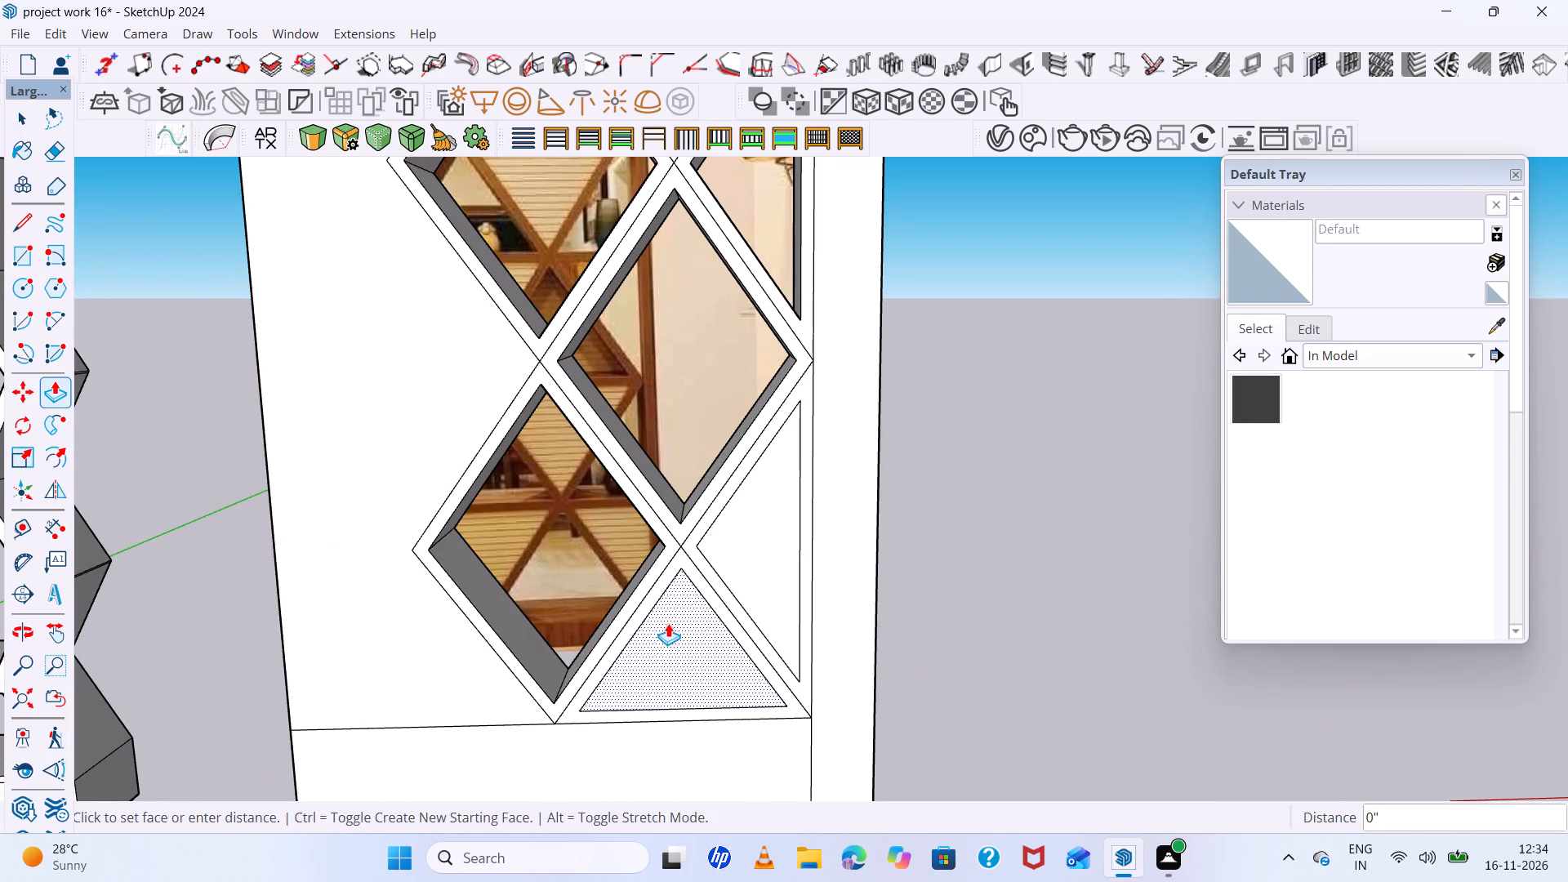
click(668, 623)
double_click(759, 493)
scroll(696, 523, down, 6)
middle_drag(788, 583, 1052, 488)
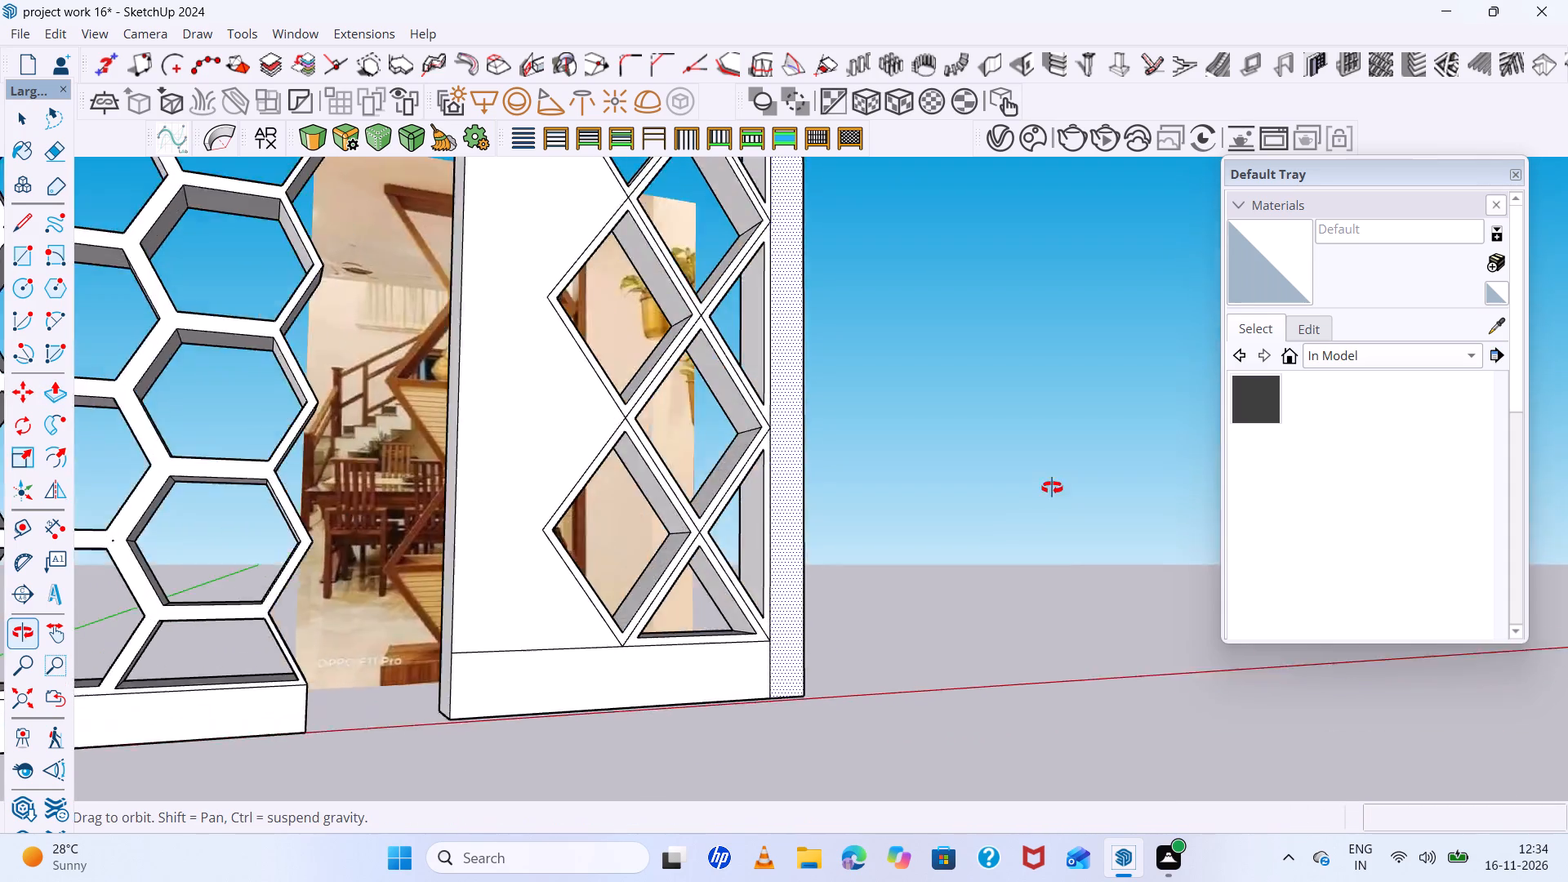
Push the blank face beside the diamond lattice back 3" through the panel to remove that solid area.
middle_drag(1052, 488, 728, 568)
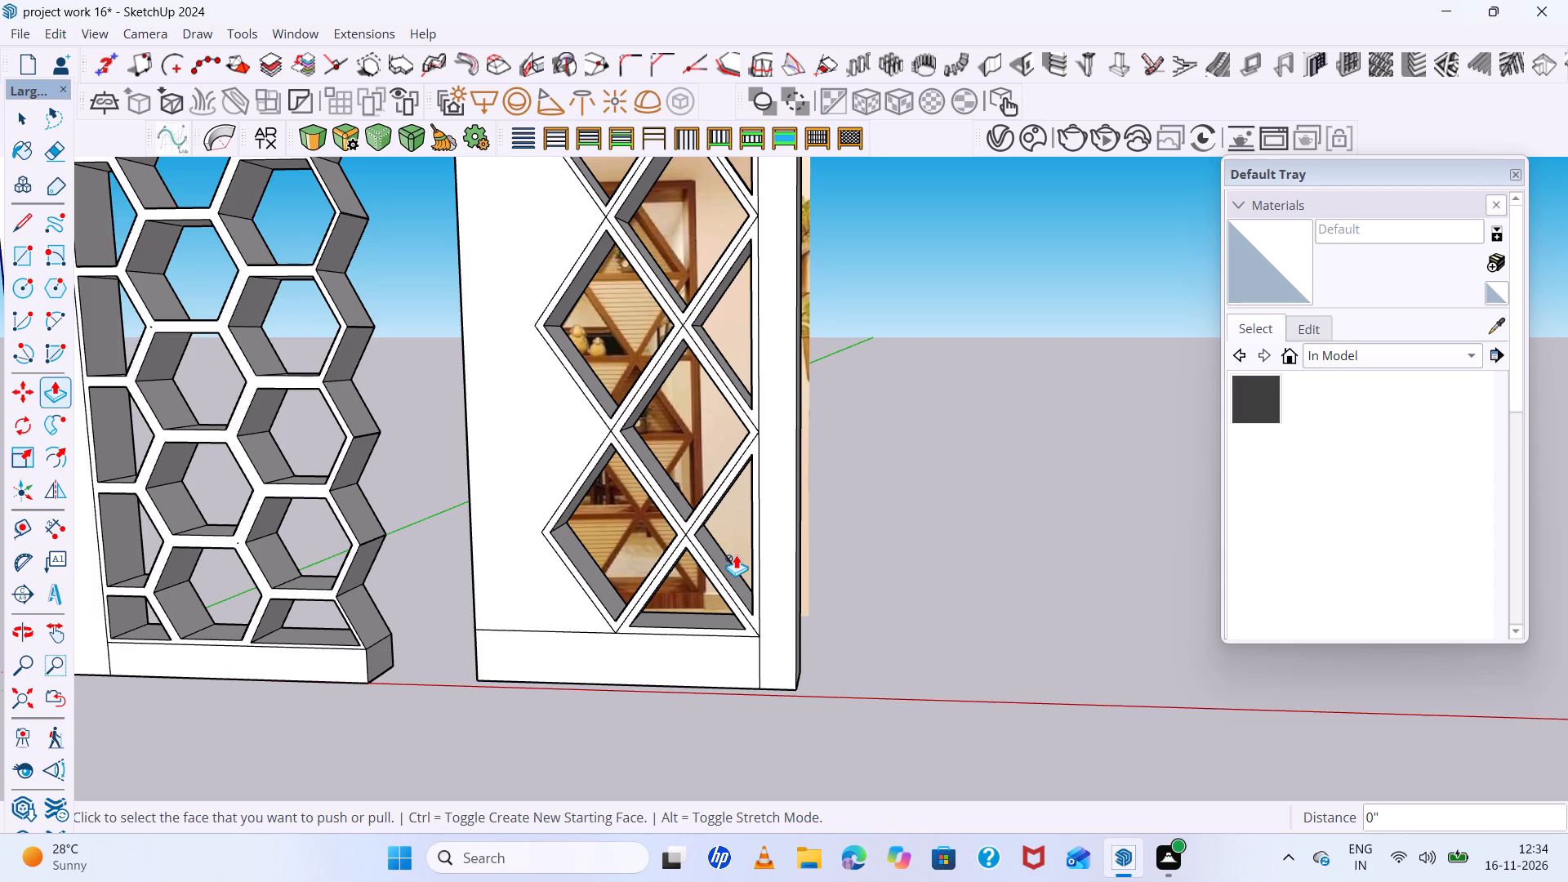
scroll(736, 555, down, 4)
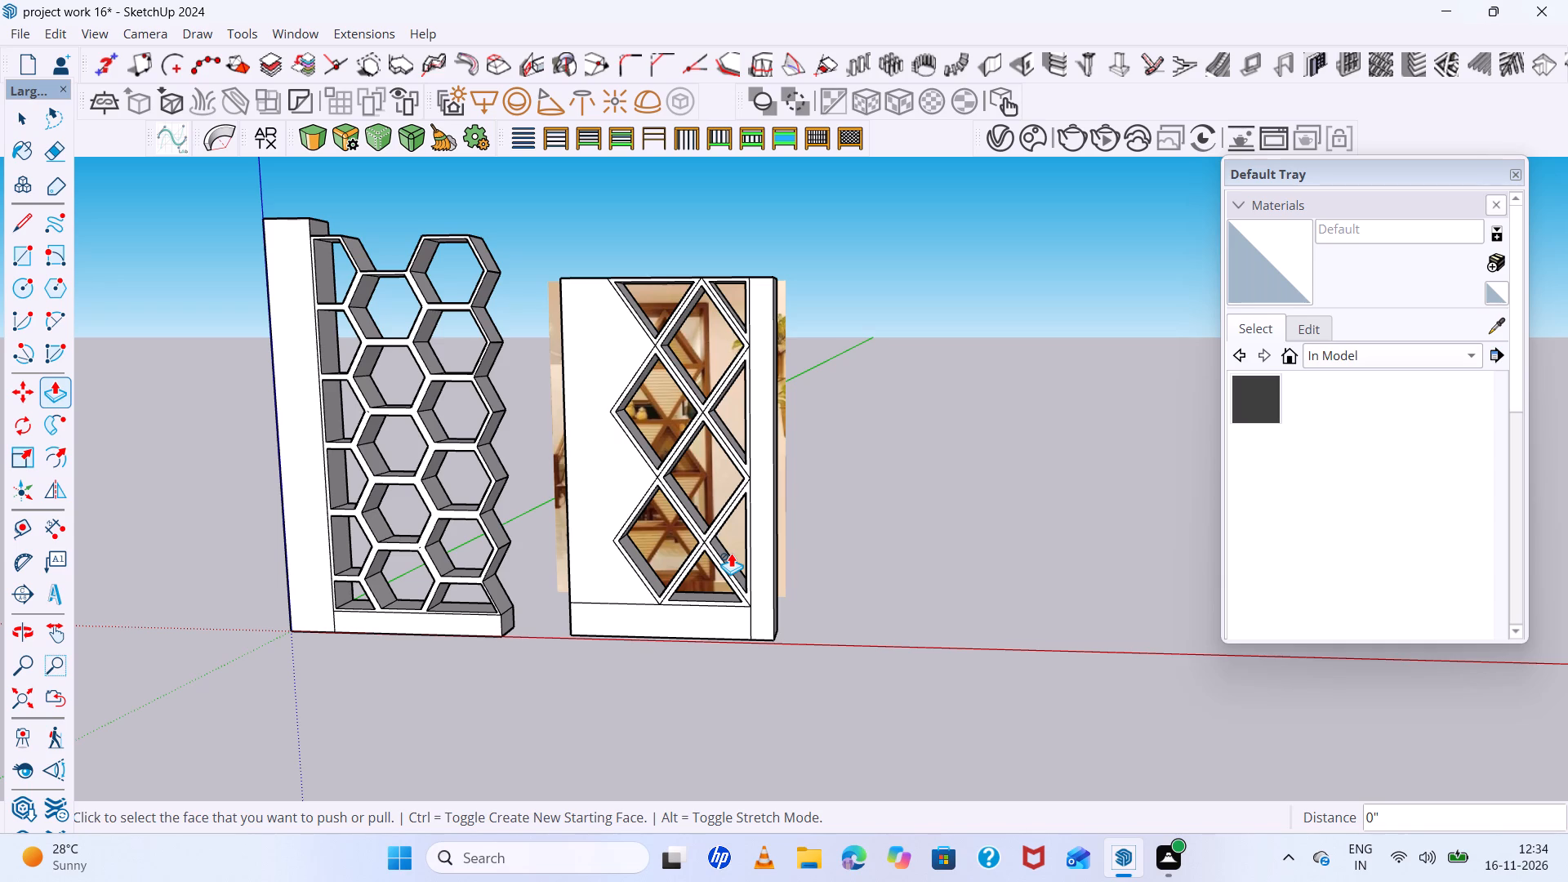
scroll(731, 553, down, 3)
scroll(612, 446, up, 5)
middle_drag(641, 436, 761, 598)
click(651, 421)
click(648, 293)
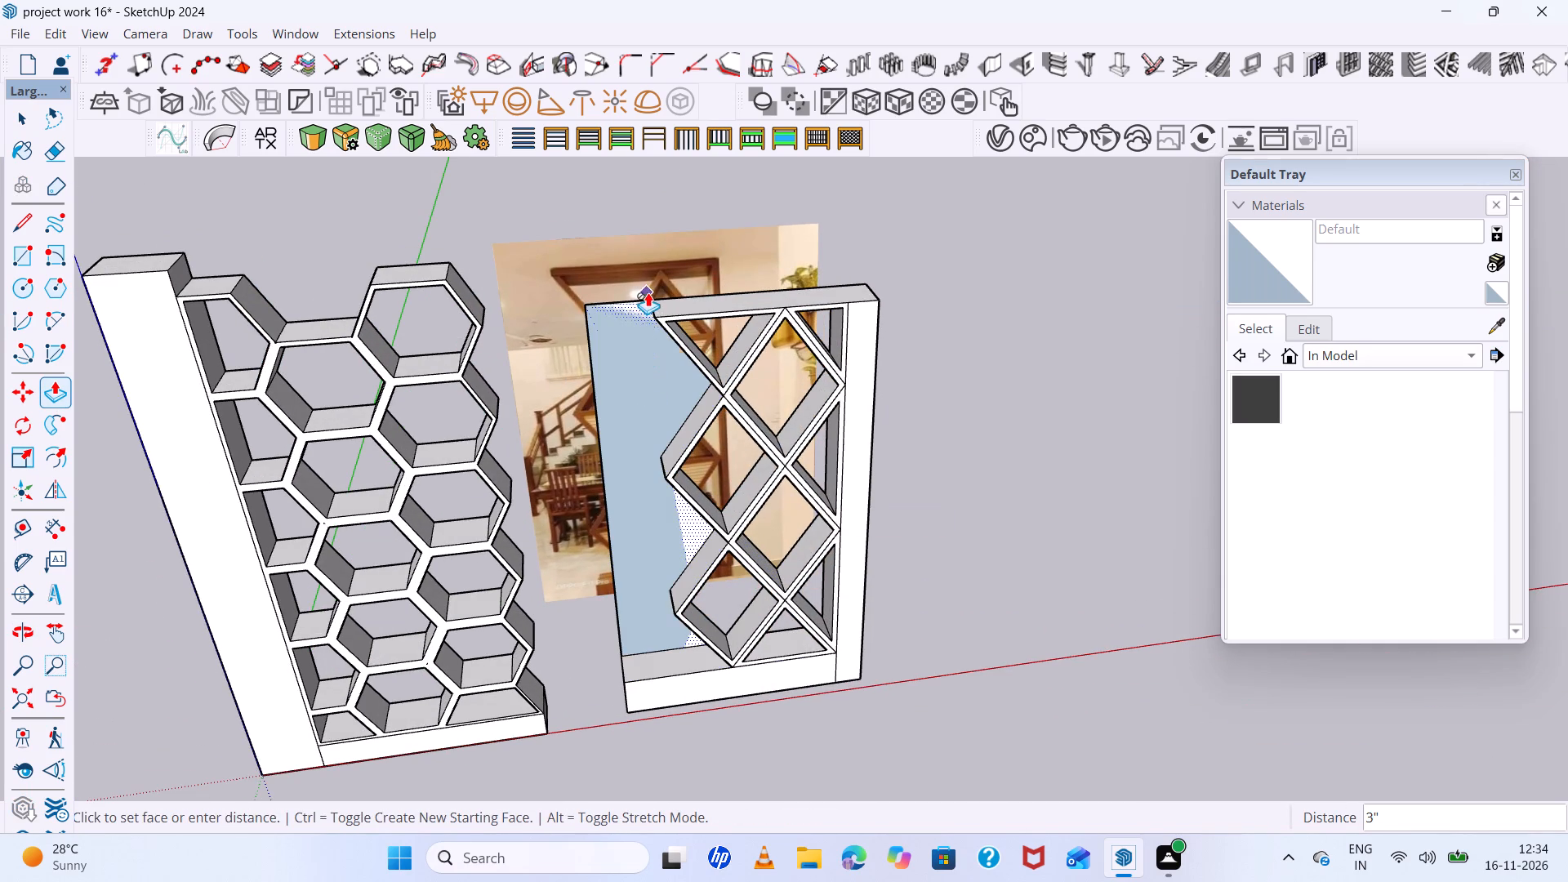
Push the free end of the diamond panel's bottom base inward about 3" to shorten the base.
scroll(629, 416, down, 4)
middle_drag(764, 539, 593, 291)
scroll(759, 714, up, 6)
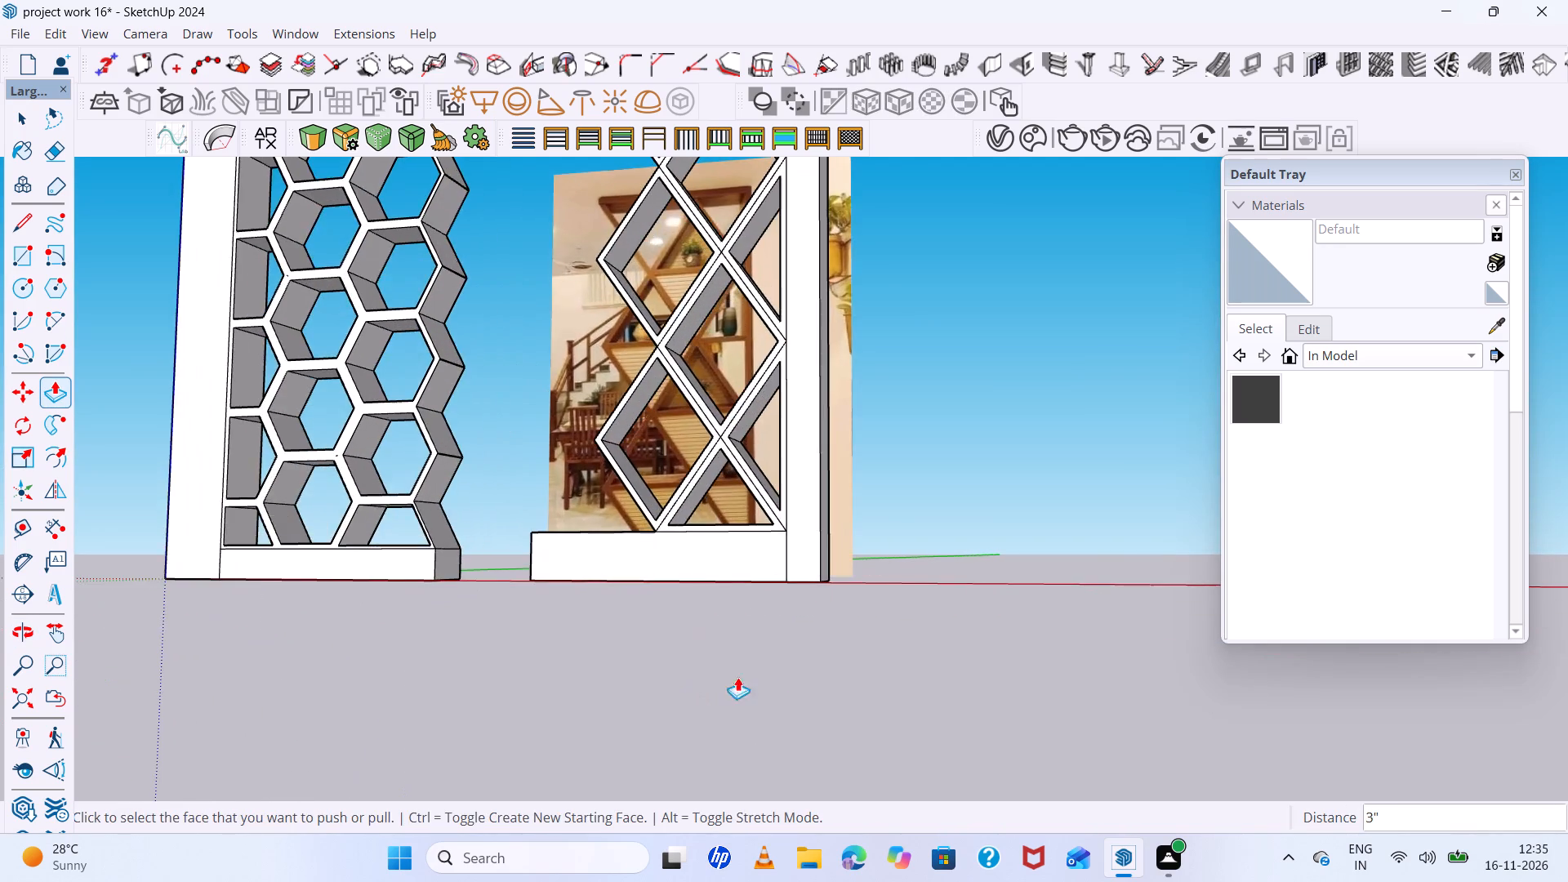
middle_drag(699, 628, 943, 734)
scroll(440, 595, up, 5)
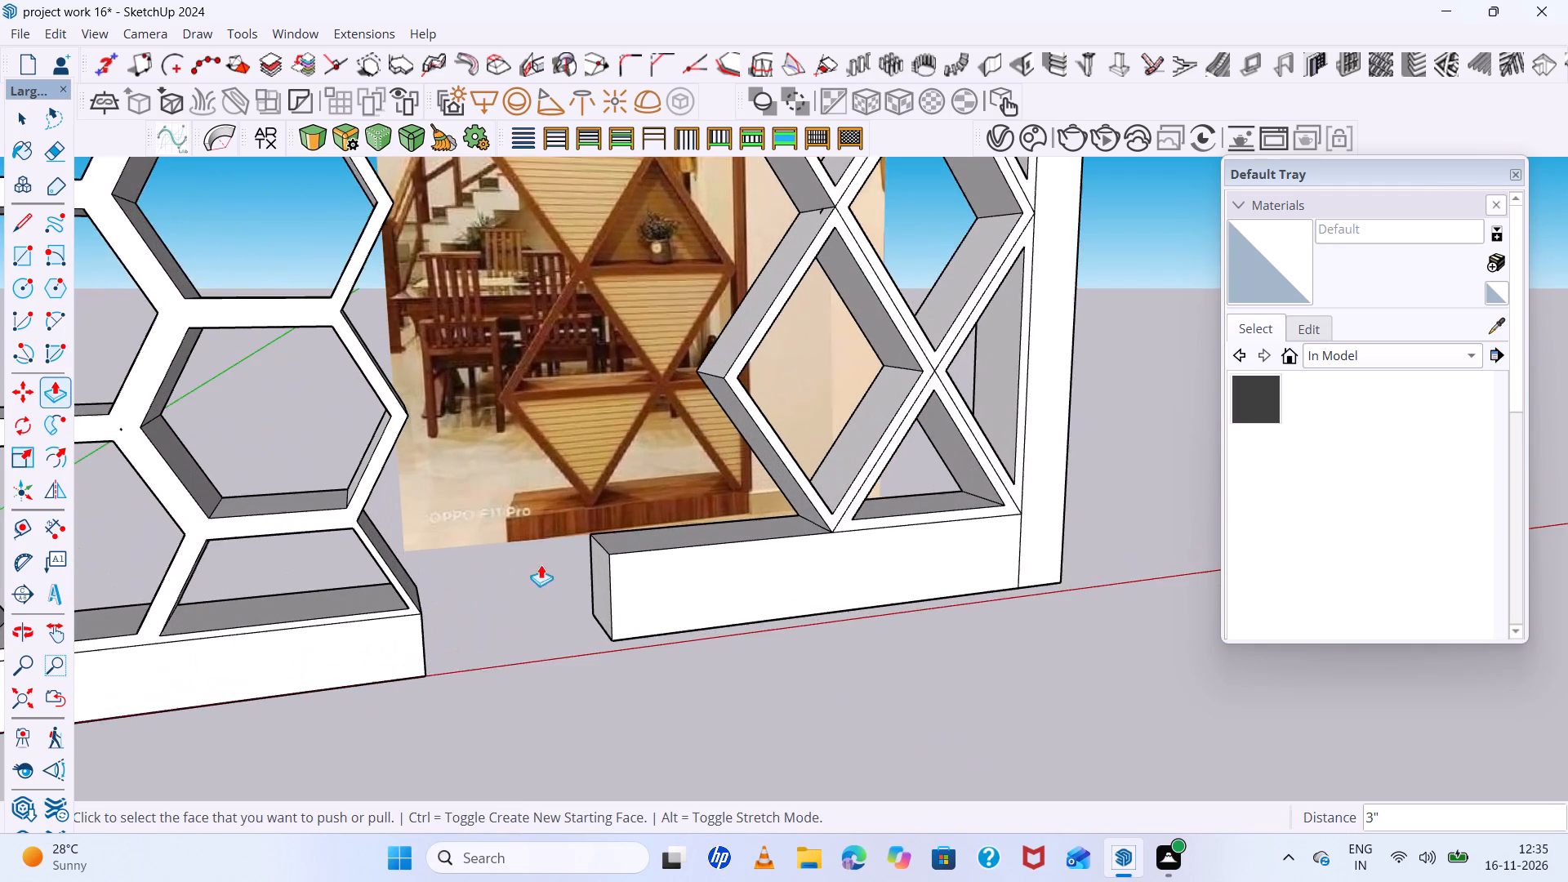
scroll(576, 581, up, 1)
click(612, 586)
click(711, 583)
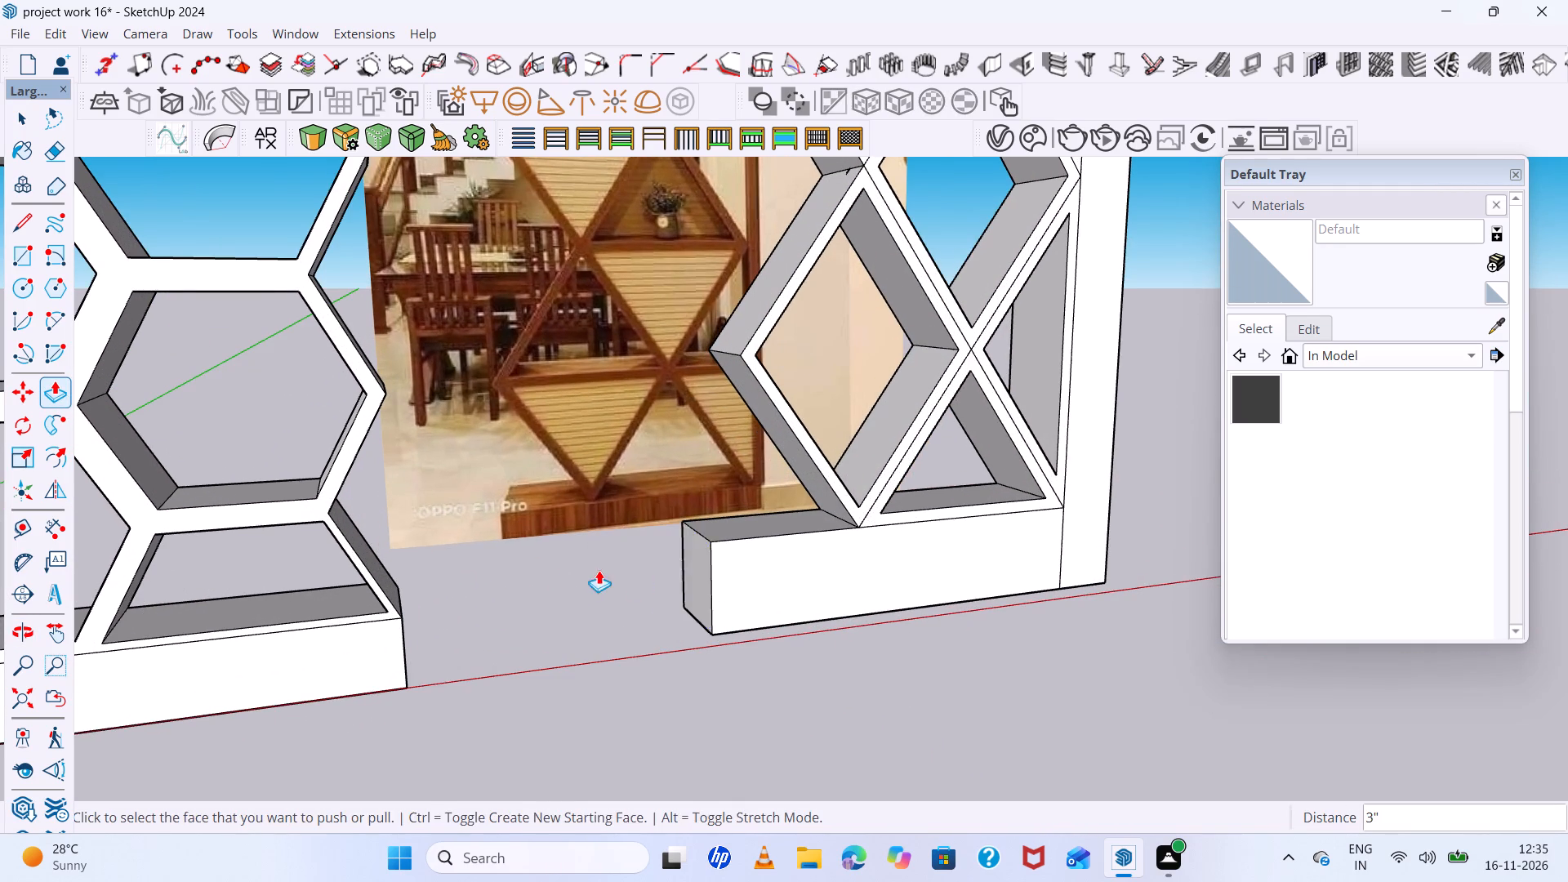
Examine the diamond panel's lattice and base from several angles against the reference image and the honeycomb panel.
scroll(599, 570, down, 6)
middle_drag(784, 648, 537, 531)
scroll(785, 648, up, 1)
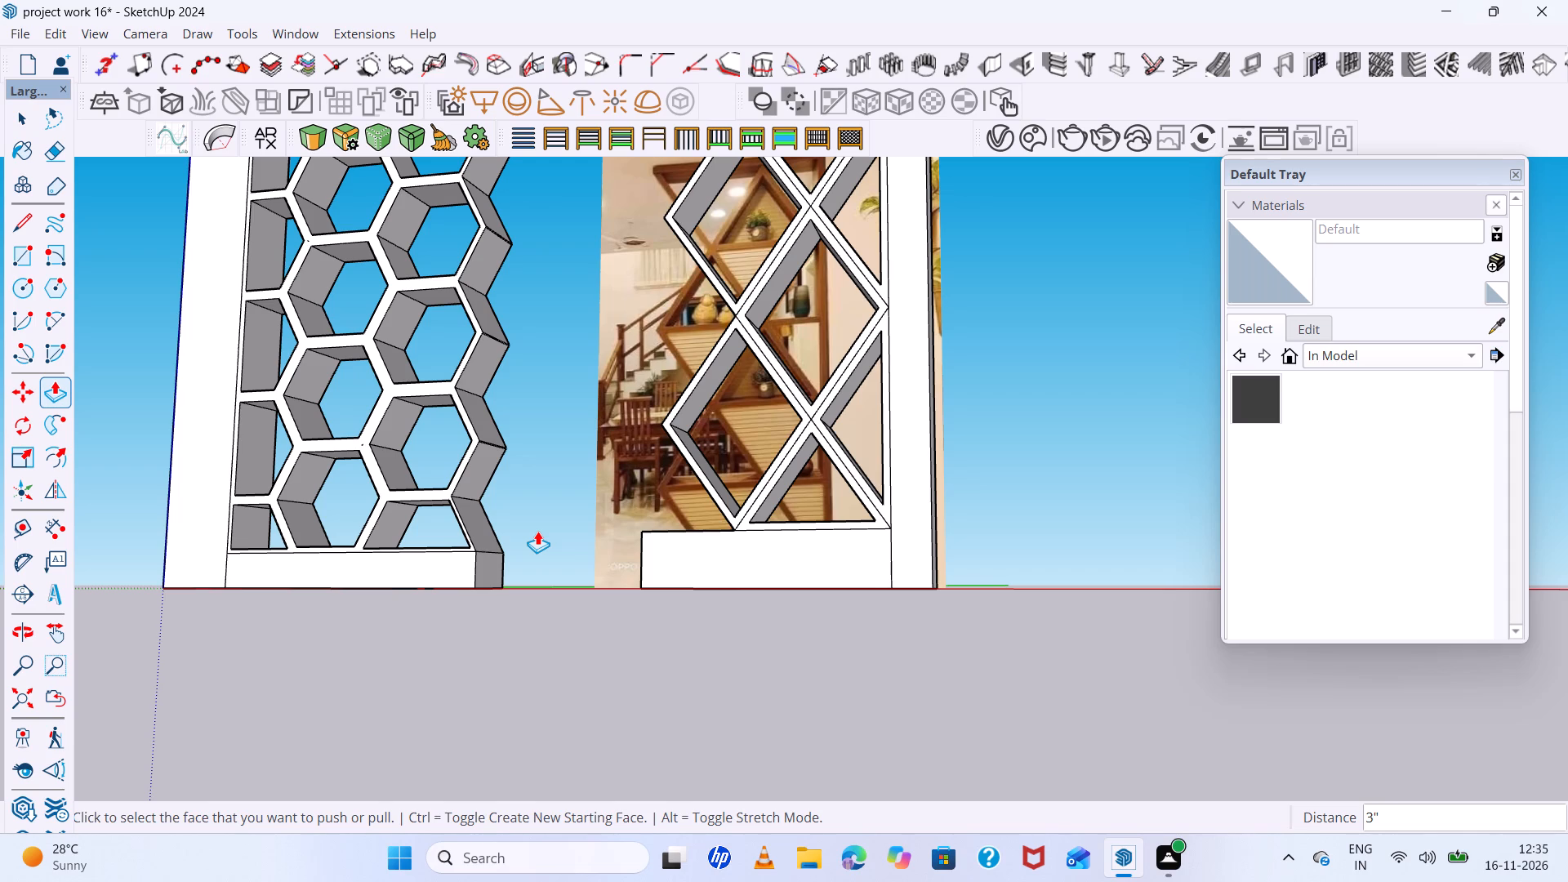
scroll(537, 531, up, 1)
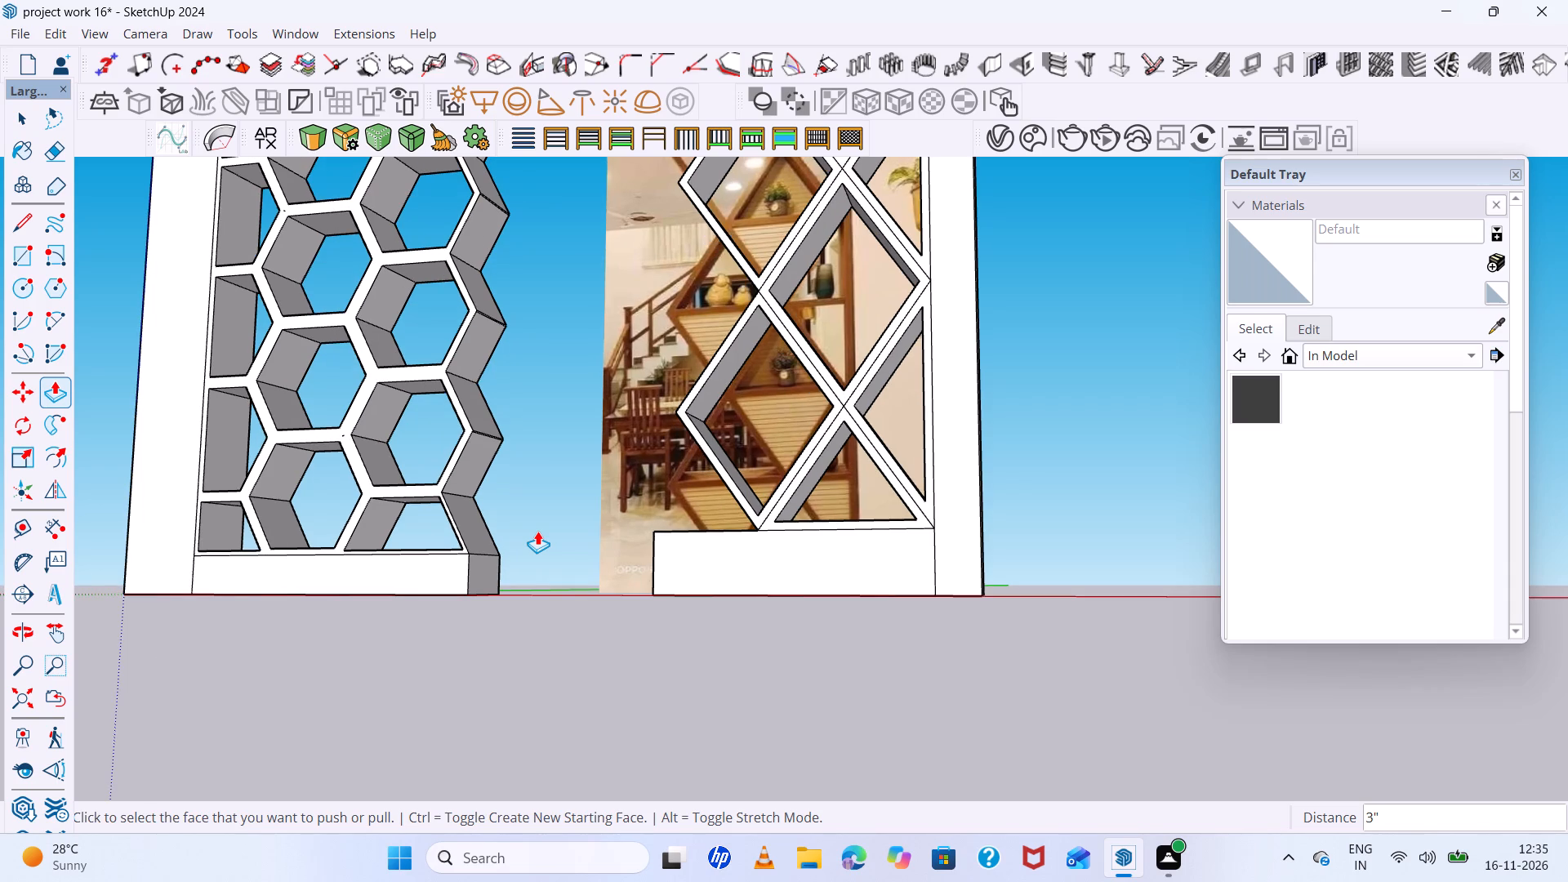
scroll(537, 531, down, 4)
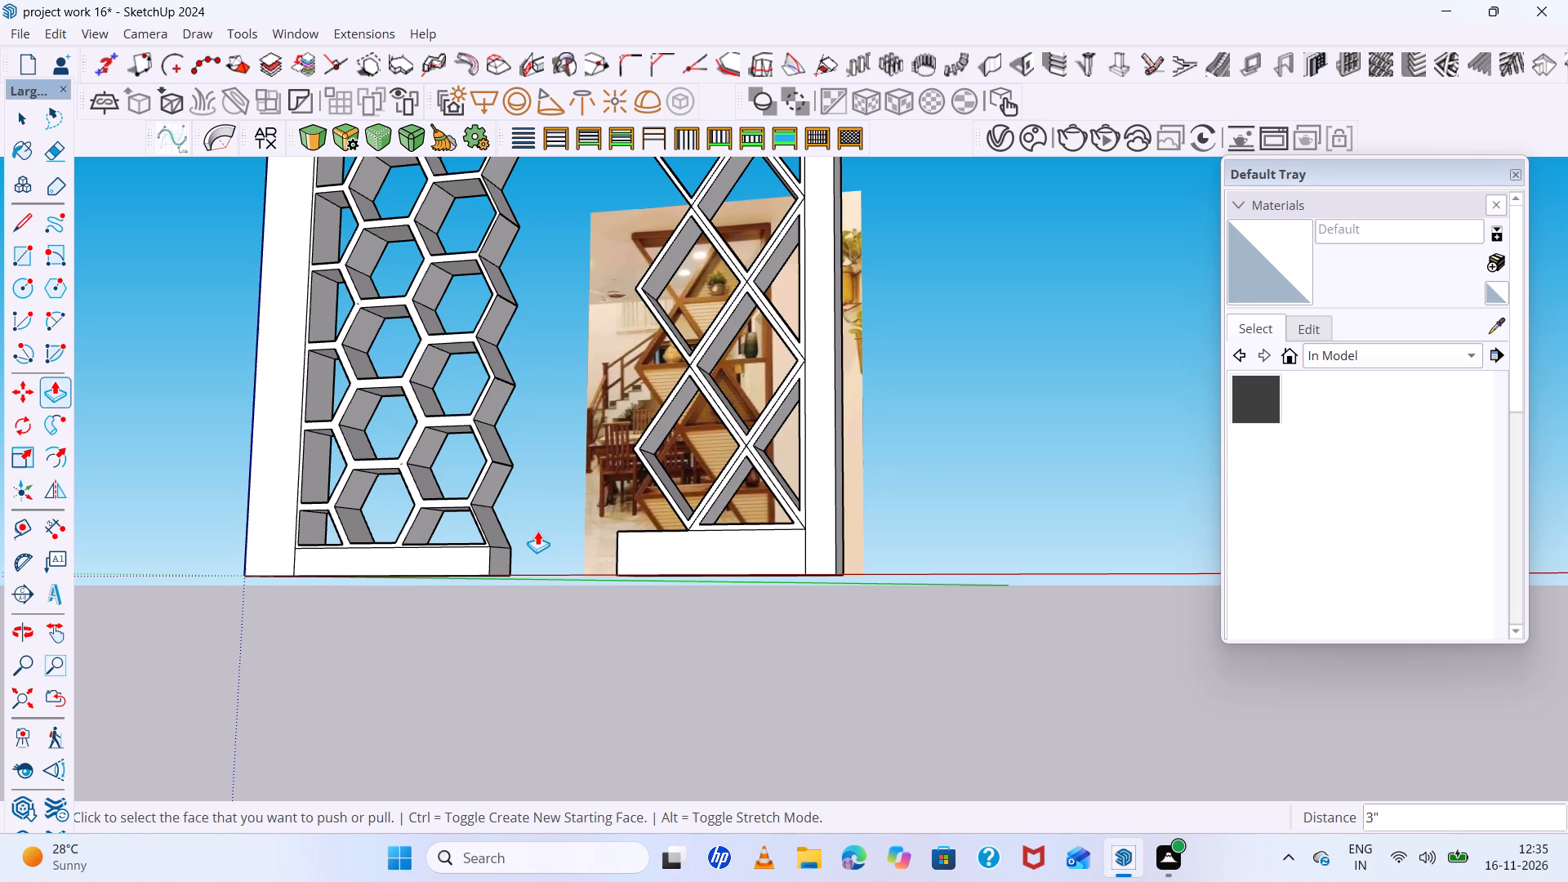
scroll(537, 531, up, 4)
scroll(537, 531, down, 2)
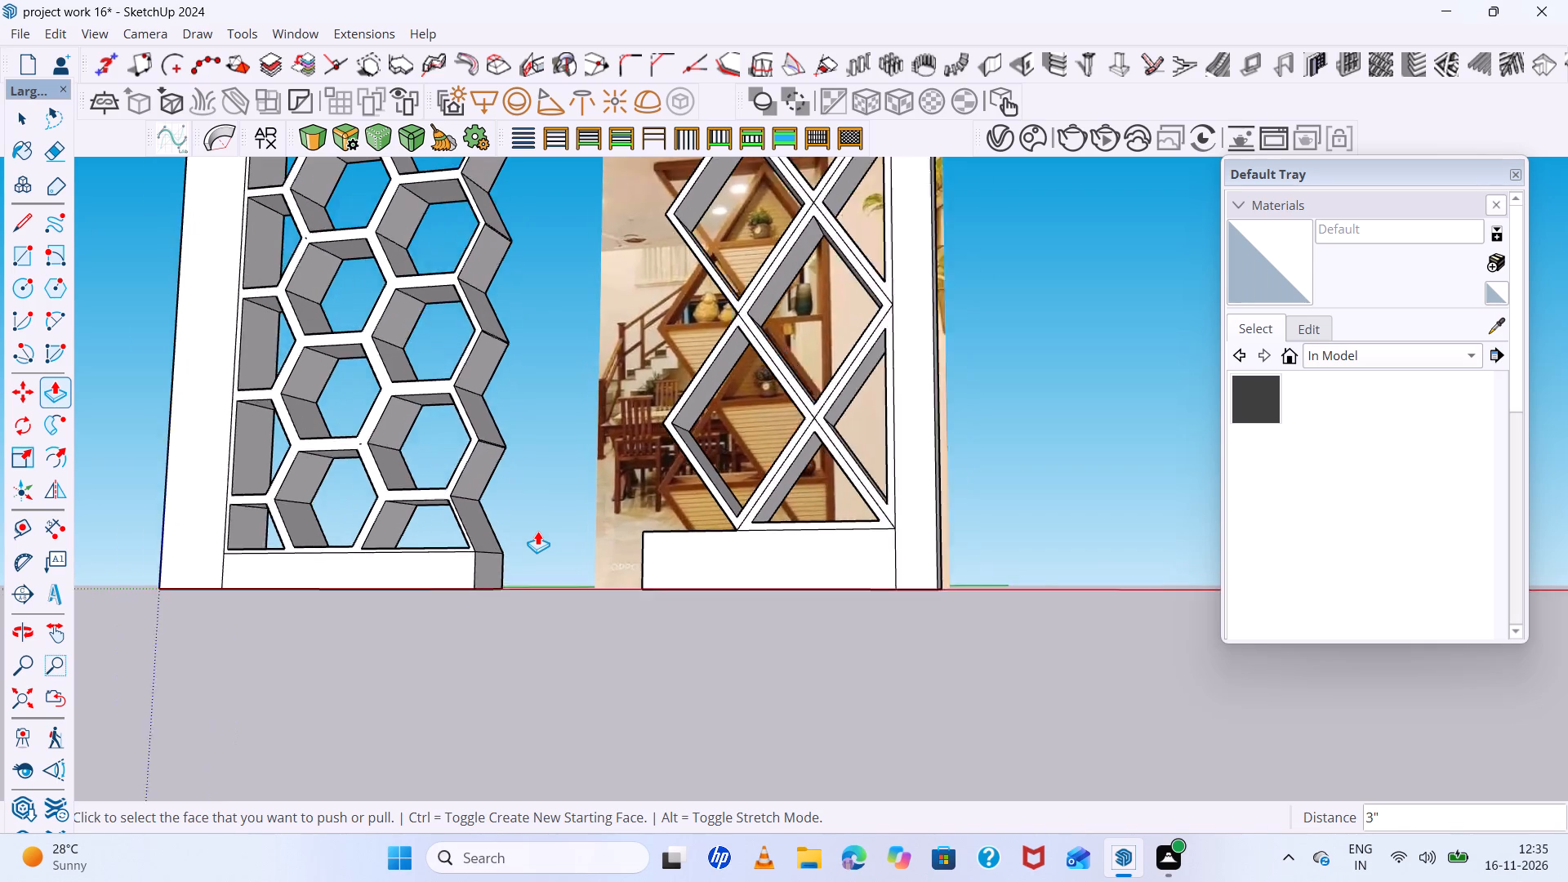
scroll(537, 531, down, 3)
middle_drag(537, 531, 547, 506)
scroll(547, 506, up, 2)
scroll(547, 506, down, 4)
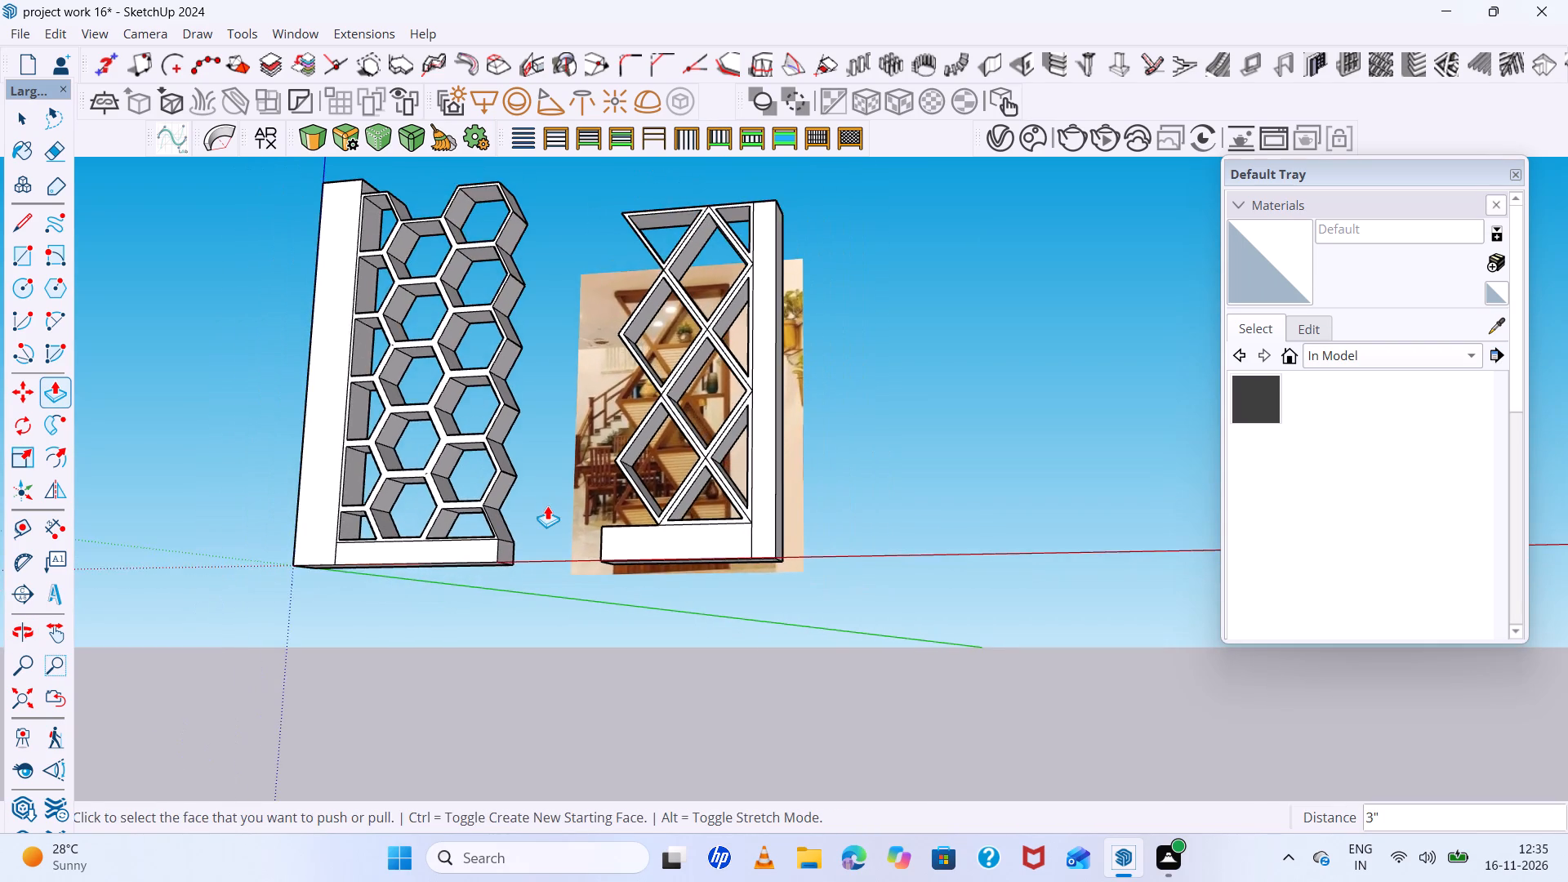
middle_drag(547, 506, 542, 442)
scroll(728, 530, up, 5)
scroll(750, 541, down, 4)
middle_drag(750, 541, 898, 635)
scroll(857, 556, down, 5)
middle_drag(857, 556, 933, 664)
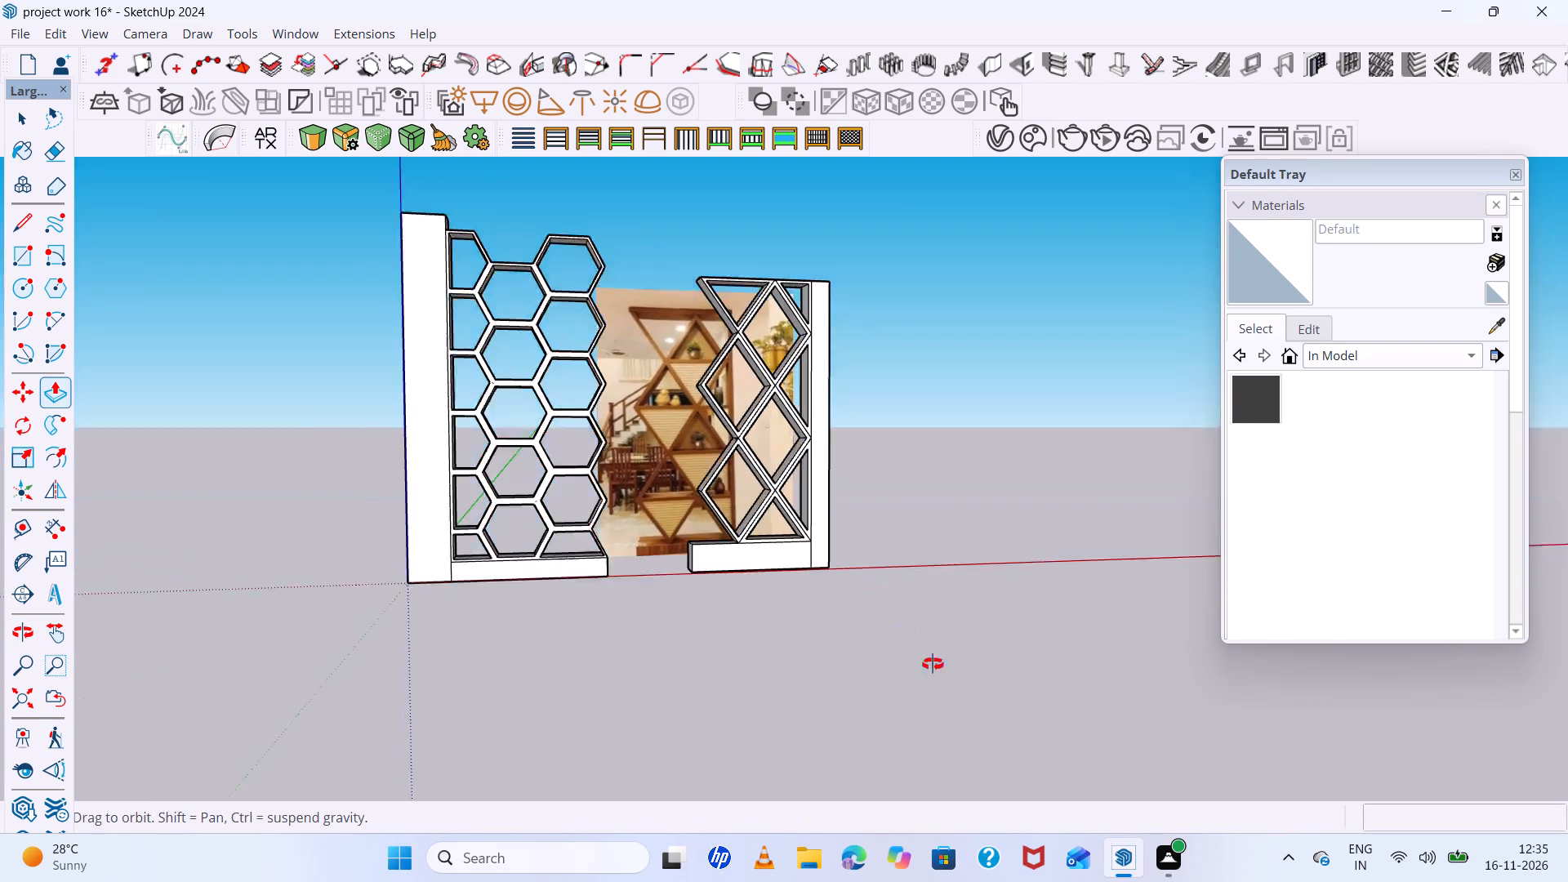
middle_drag(933, 664, 937, 668)
scroll(832, 548, up, 11)
middle_drag(833, 547, 874, 550)
scroll(874, 550, down, 4)
middle_drag(873, 544, 881, 483)
scroll(873, 514, down, 1)
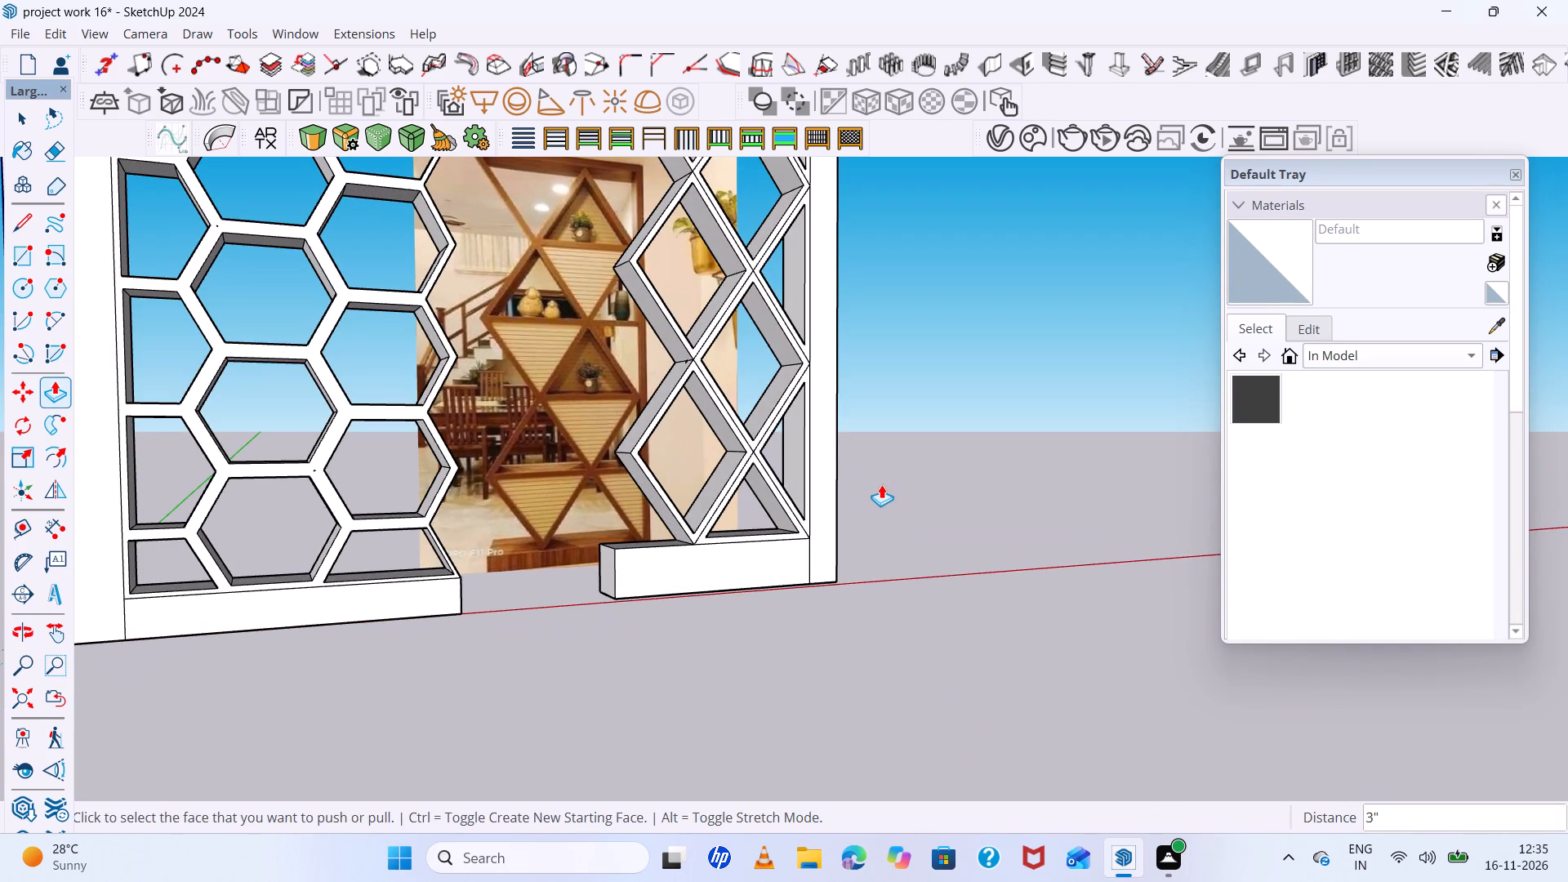
scroll(881, 484, up, 1)
scroll(881, 484, down, 3)
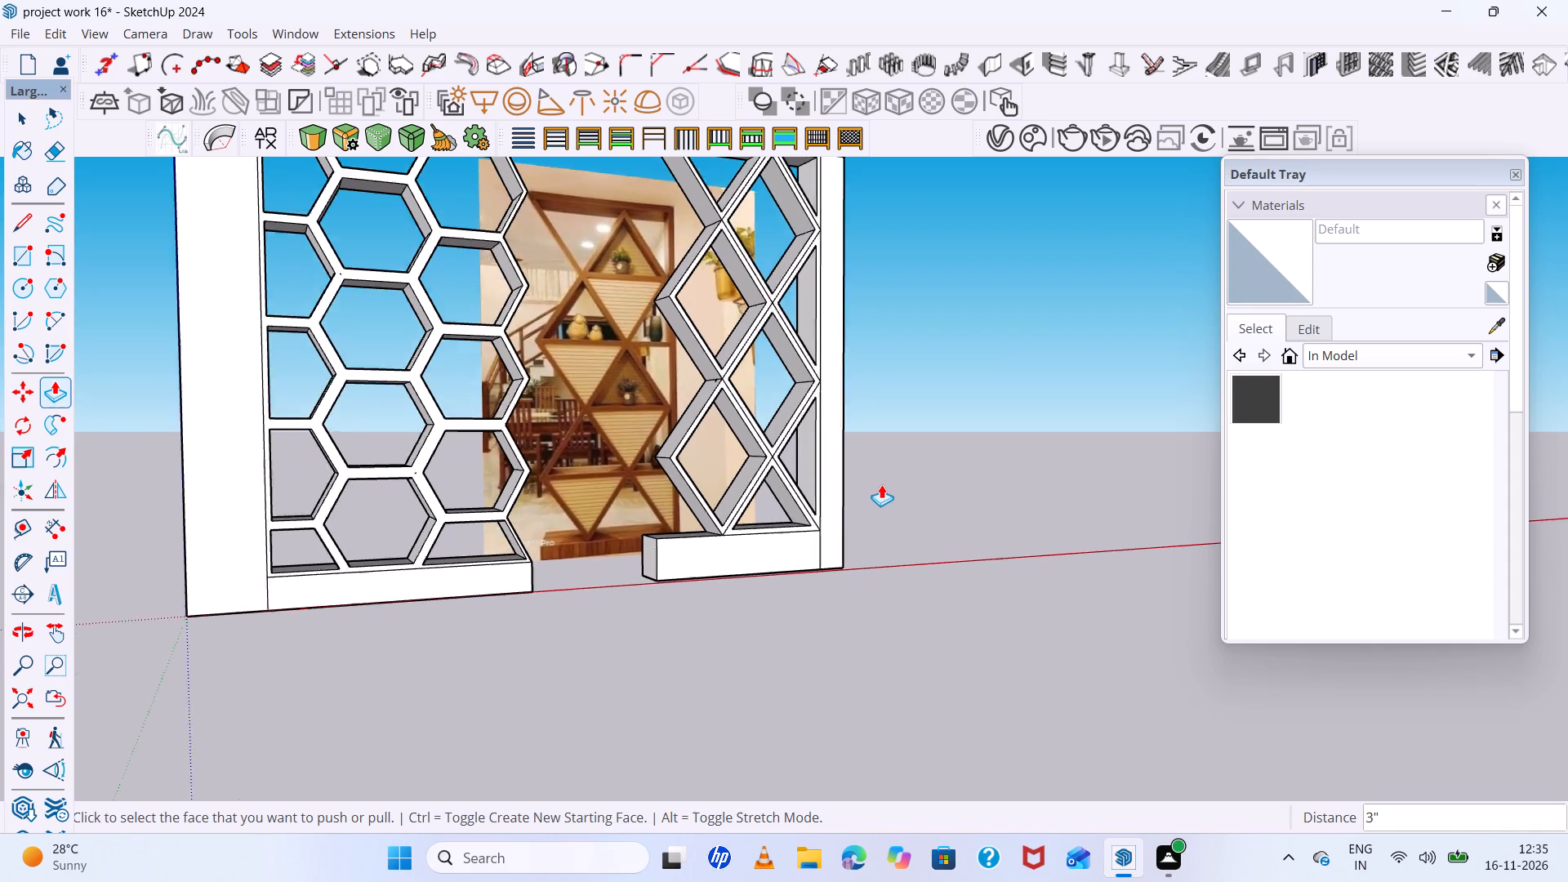
scroll(881, 484, down, 1)
middle_drag(850, 477, 906, 566)
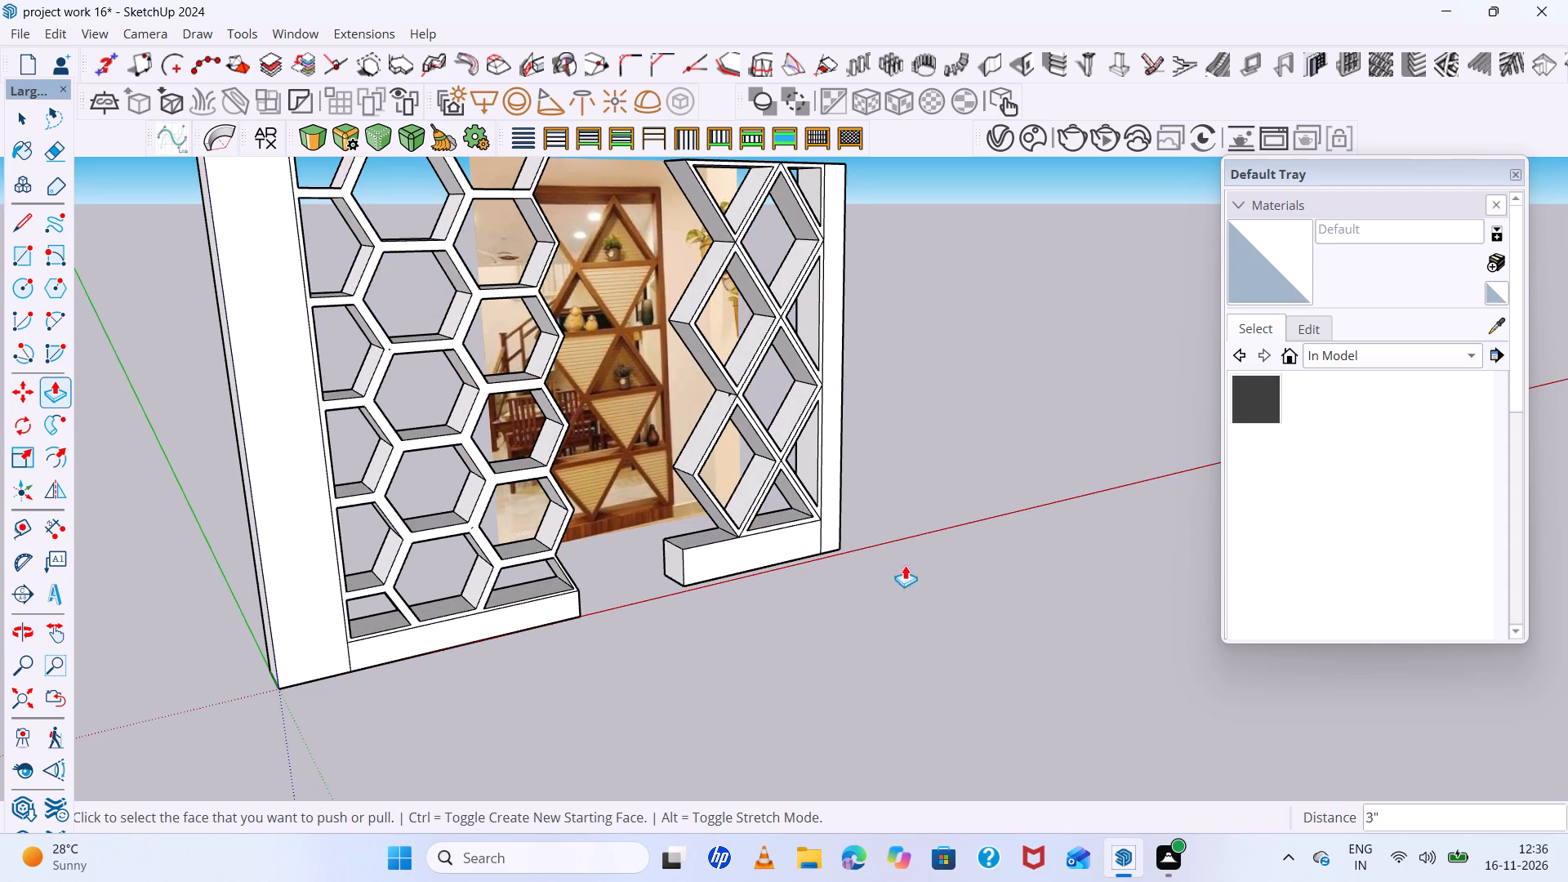
scroll(813, 510, up, 9)
scroll(813, 510, down, 2)
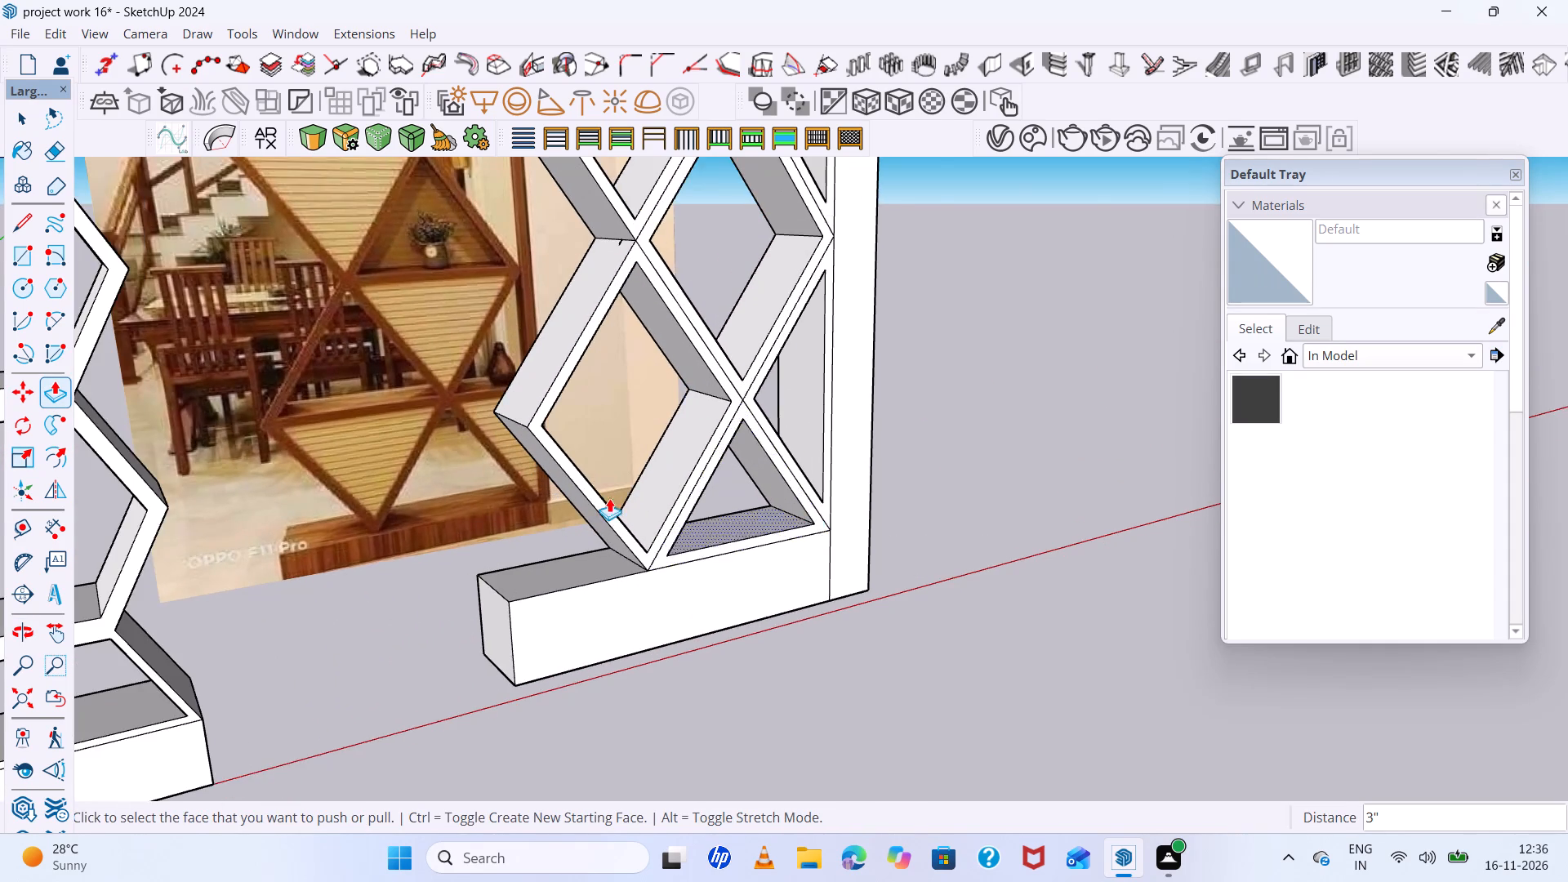
scroll(318, 460, up, 3)
scroll(318, 460, down, 4)
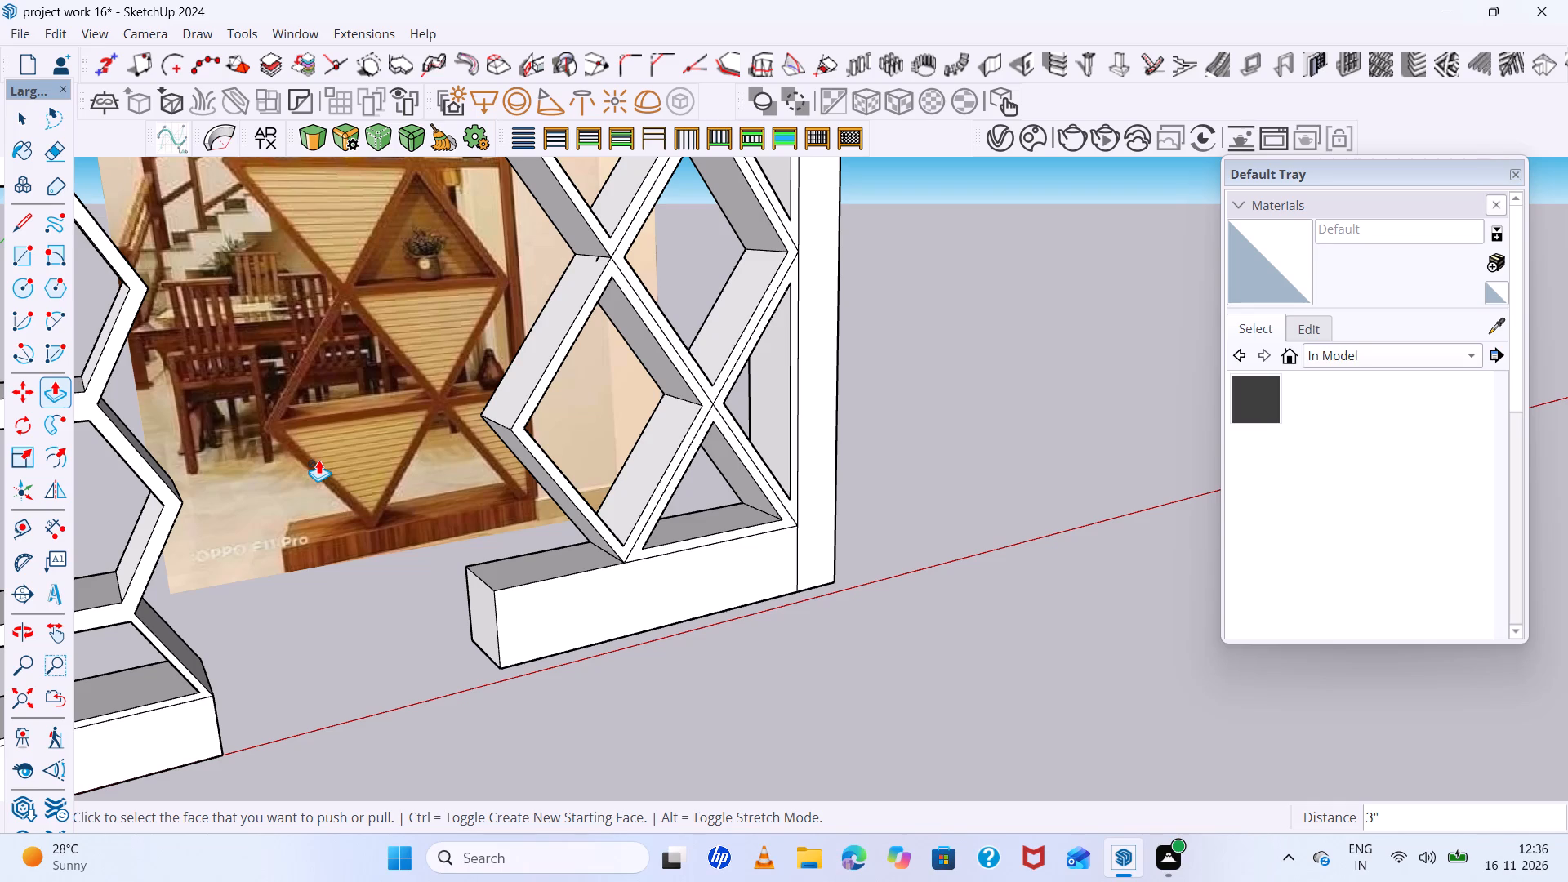
scroll(318, 460, down, 8)
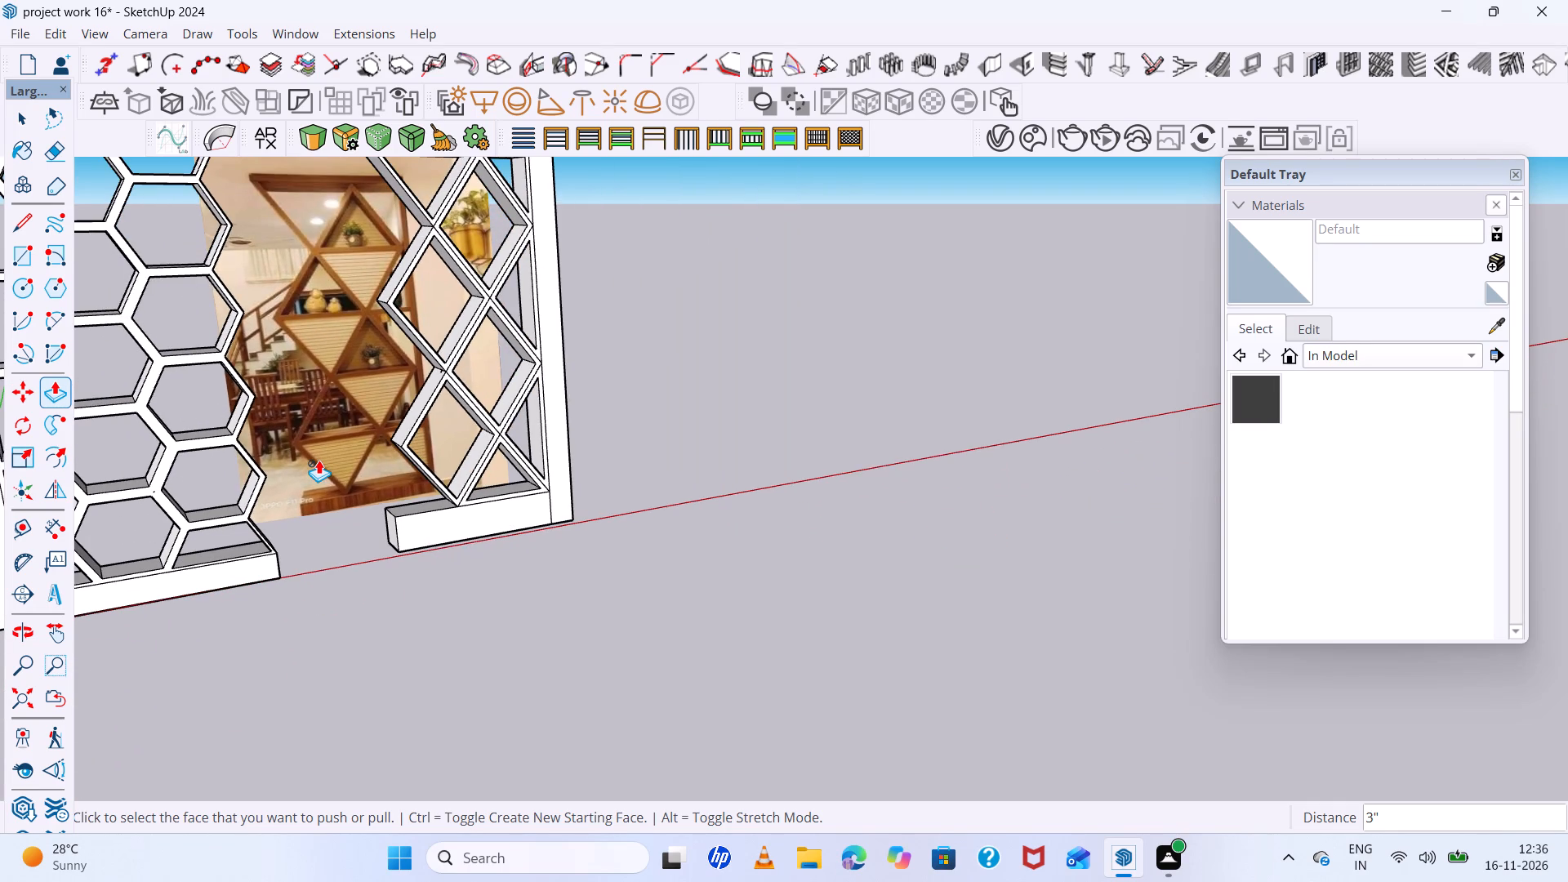
scroll(318, 460, up, 1)
scroll(318, 460, down, 3)
middle_drag(401, 531, 443, 587)
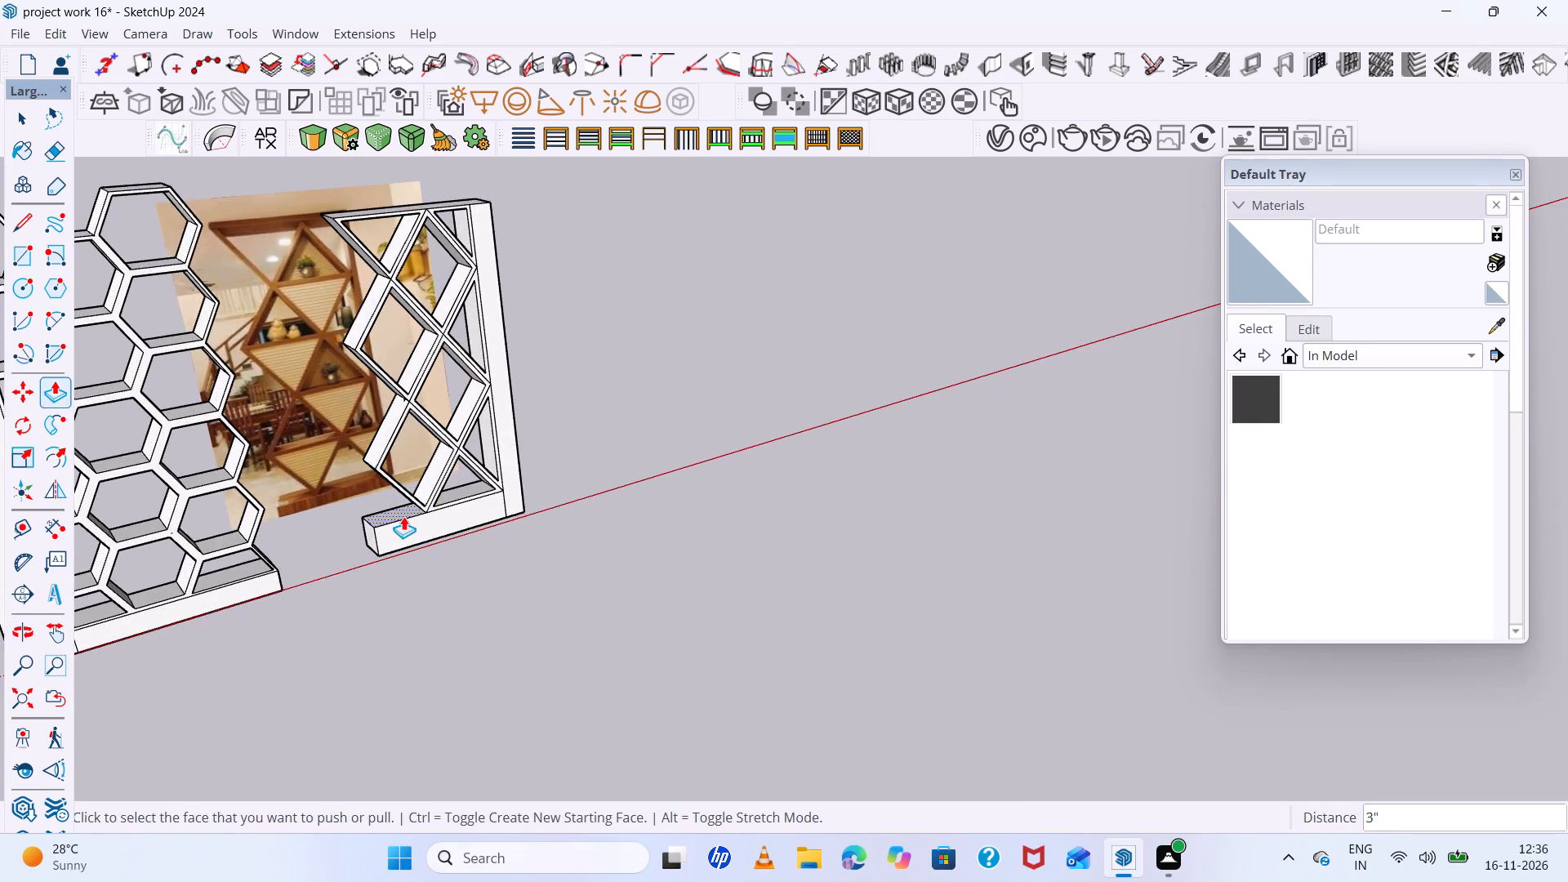
scroll(403, 516, up, 9)
scroll(399, 510, down, 4)
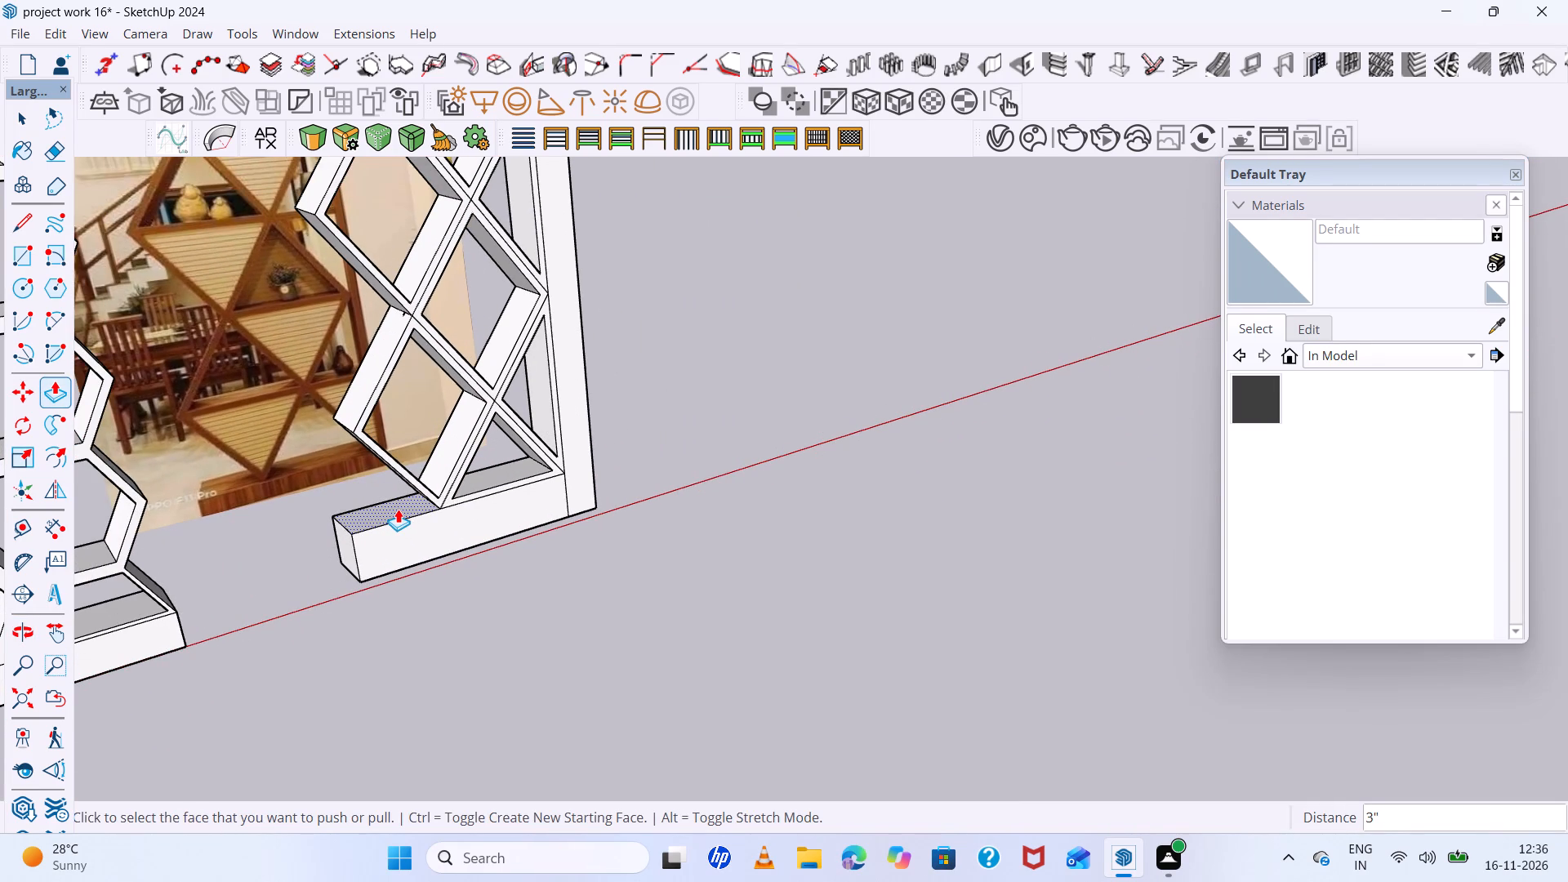
scroll(398, 509, down, 4)
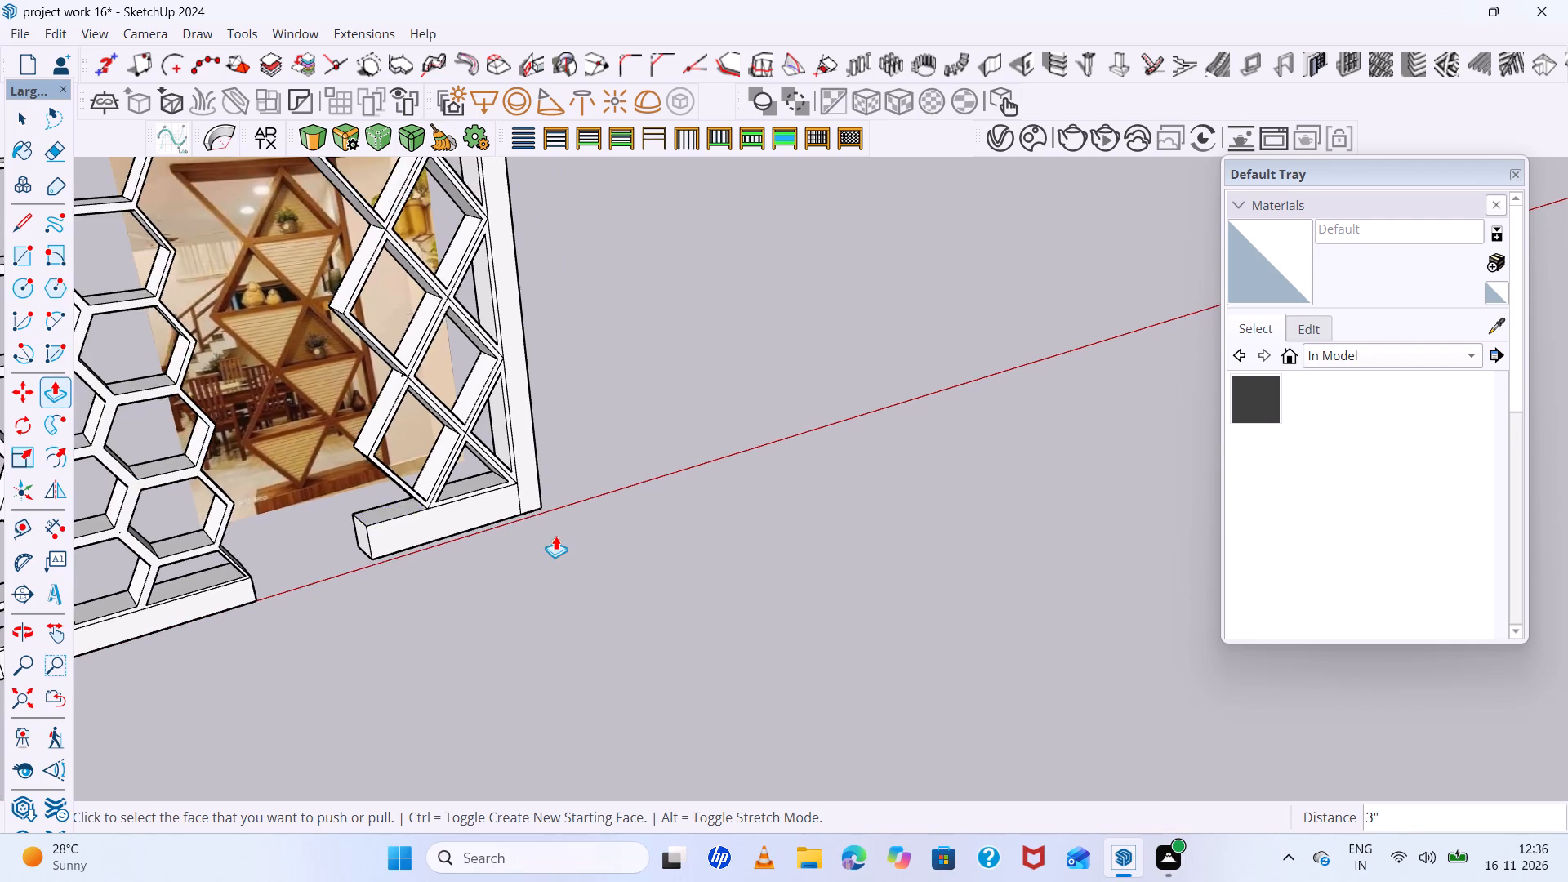
scroll(555, 536, down, 5)
scroll(370, 435, up, 3)
scroll(362, 426, down, 4)
middle_drag(519, 510, 626, 545)
scroll(350, 480, up, 4)
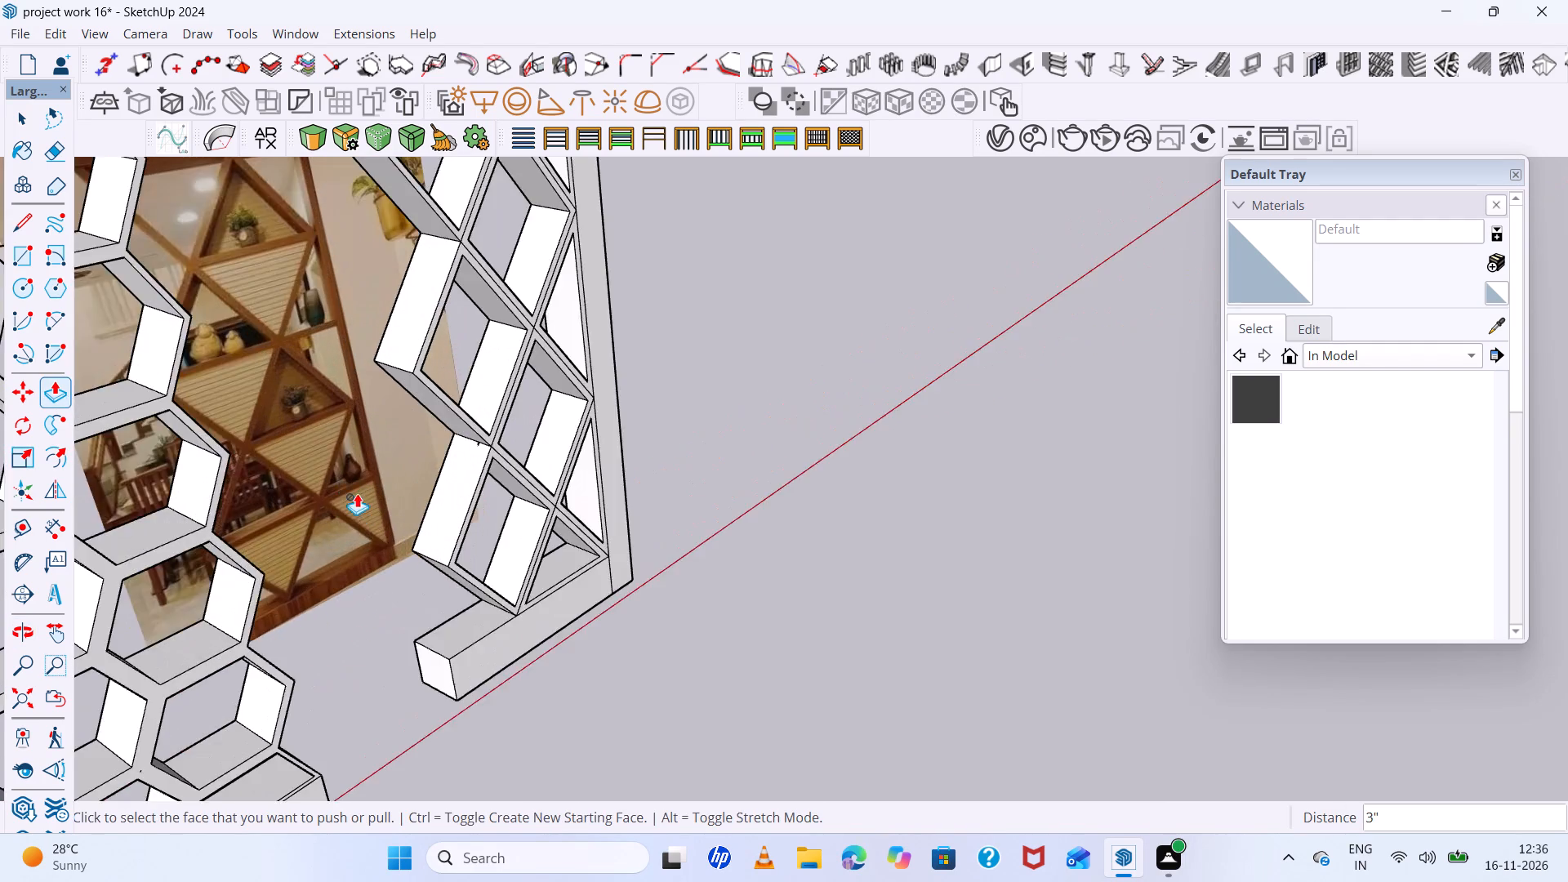
scroll(357, 493, up, 12)
scroll(330, 518, down, 12)
scroll(523, 590, up, 4)
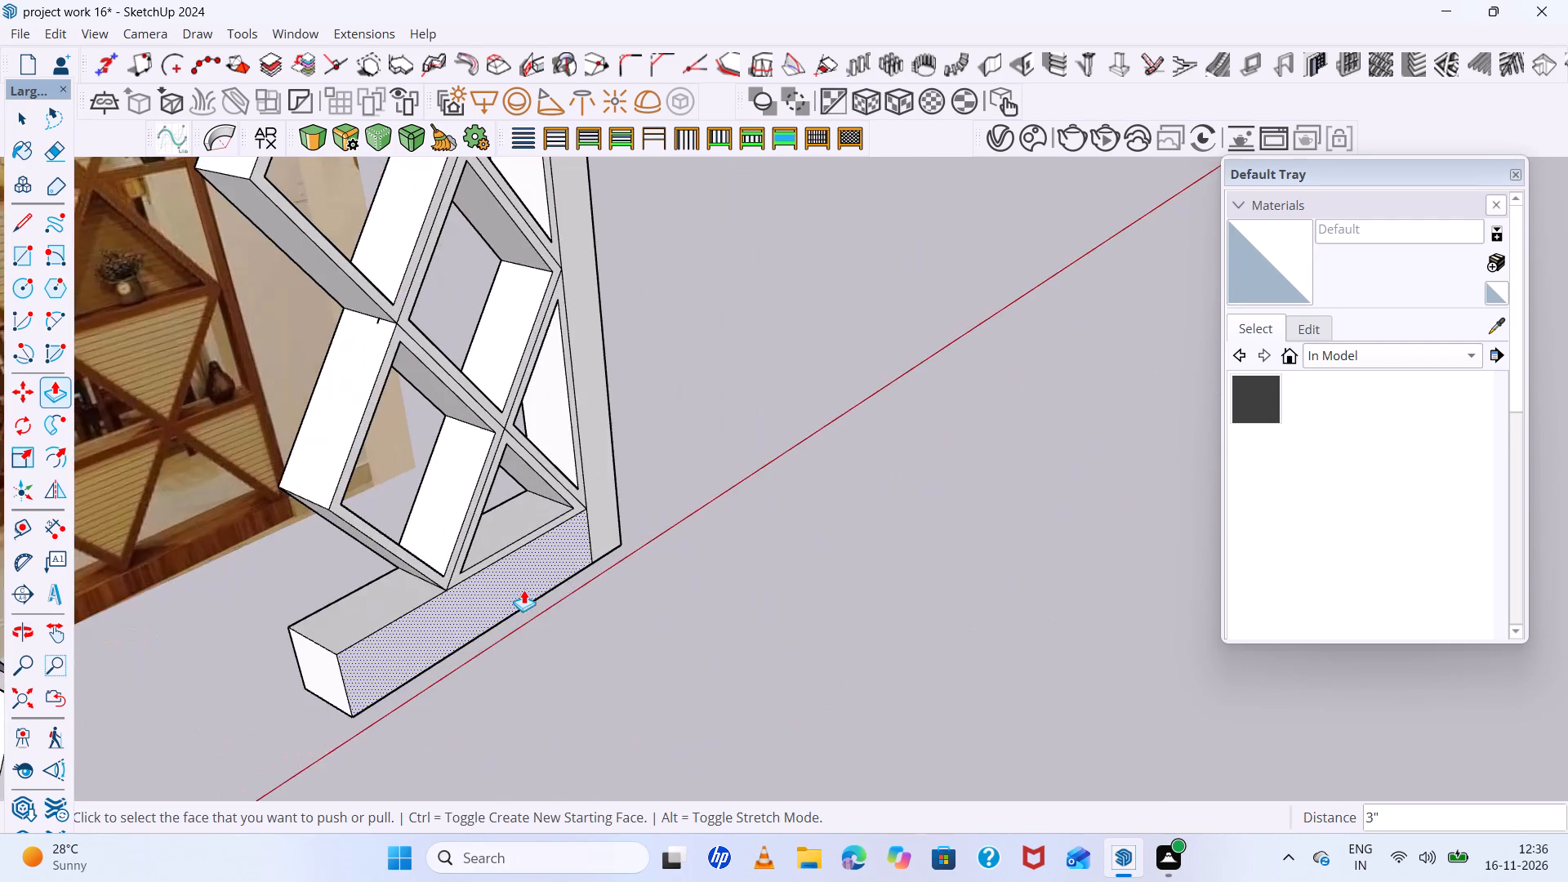
Extend the base's top line 2" across the side frame's front face and 3" across its outer side face.
scroll(589, 550, up, 5)
middle_drag(590, 548, 307, 514)
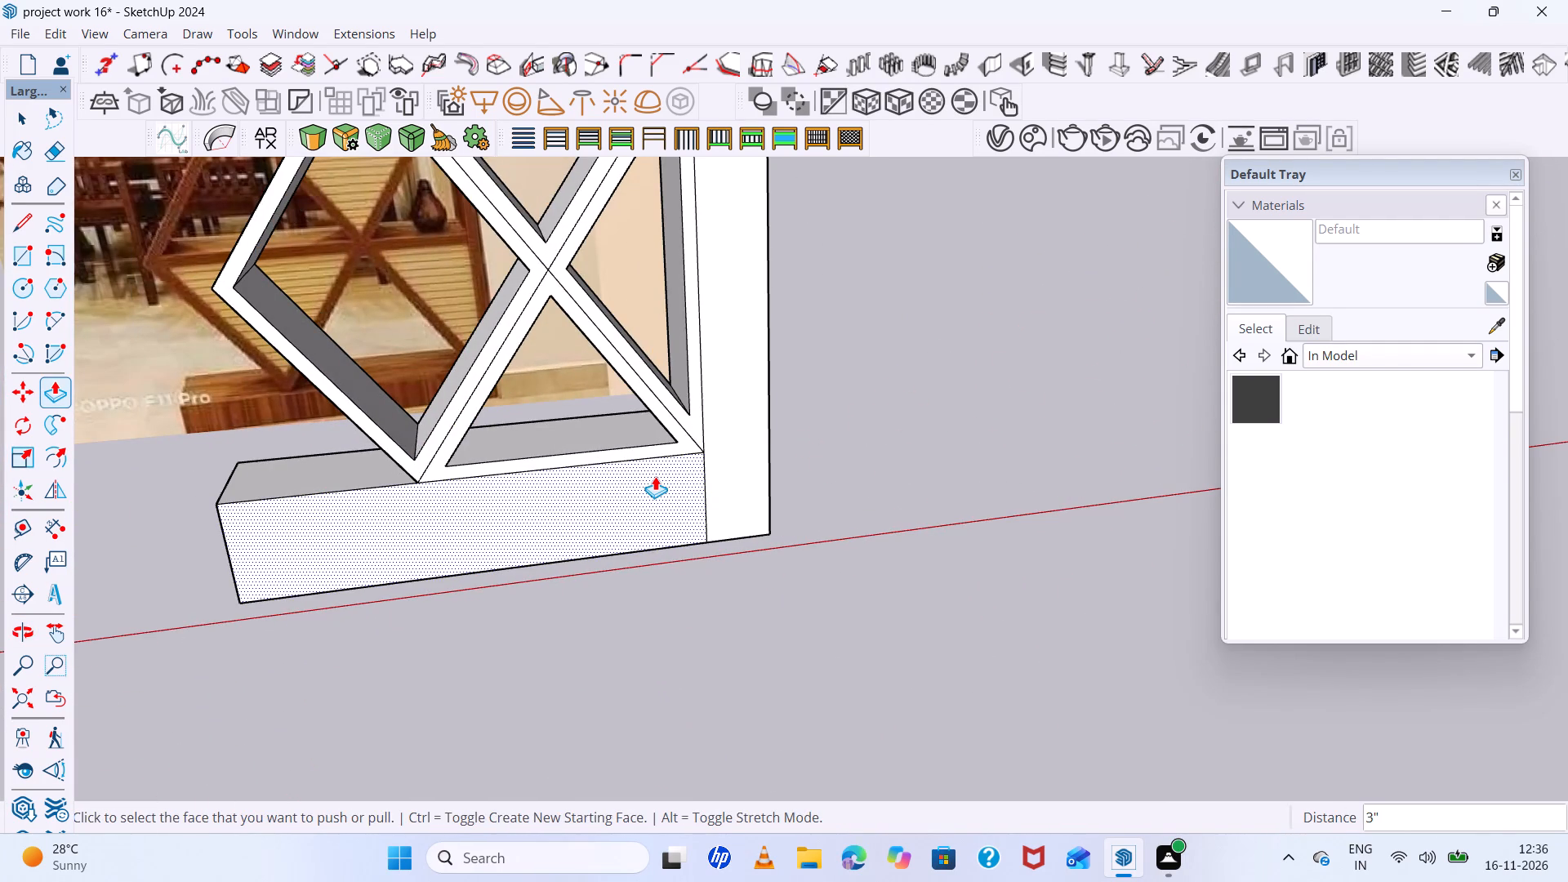
key(space)
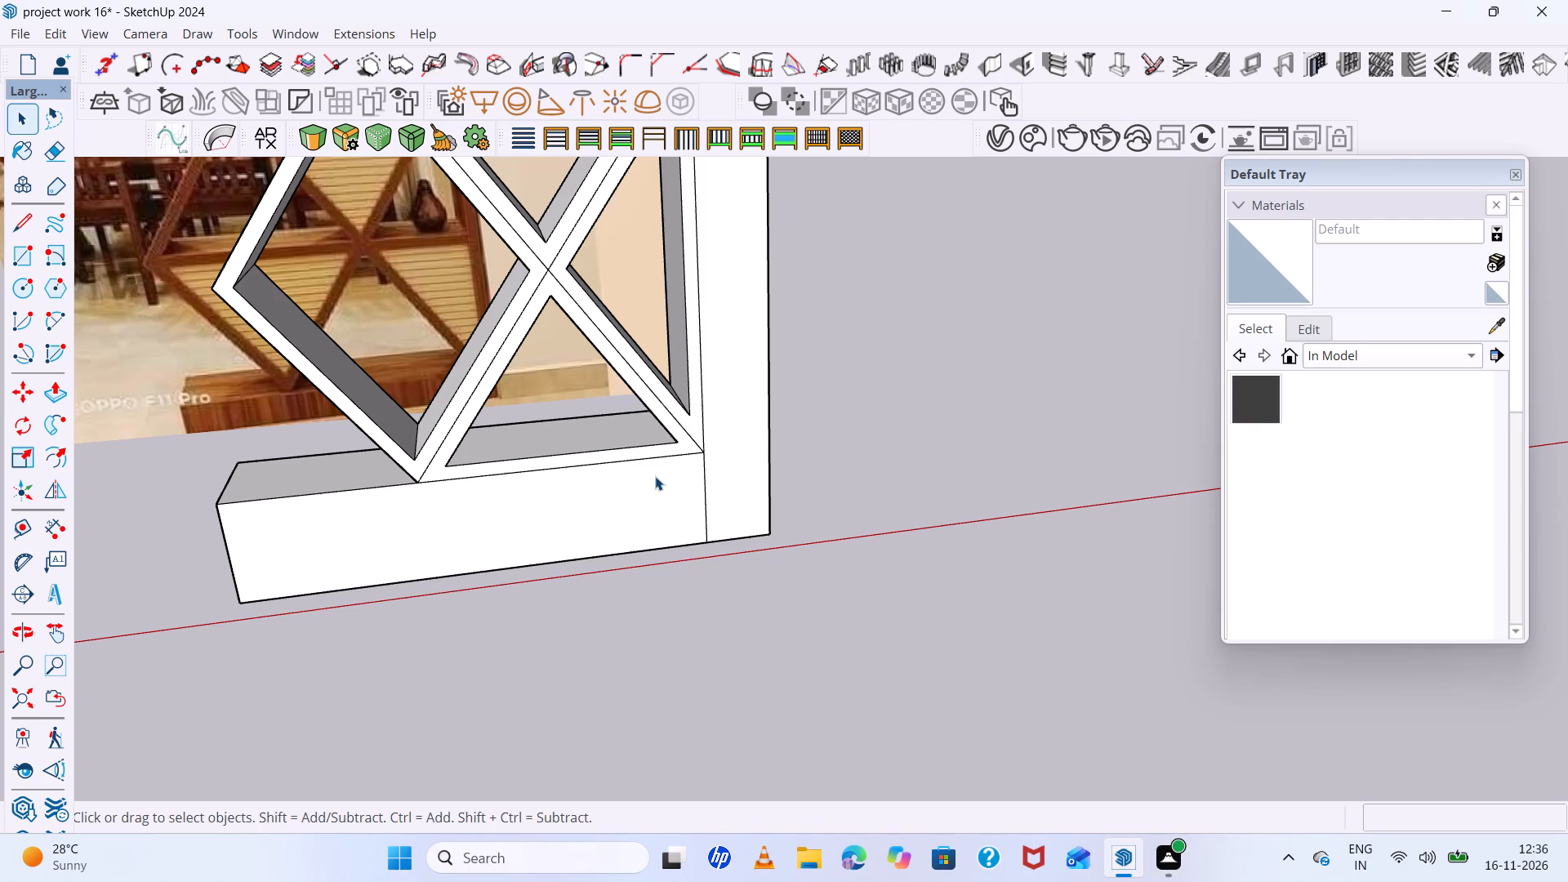
key(l)
scroll(716, 450, up, 5)
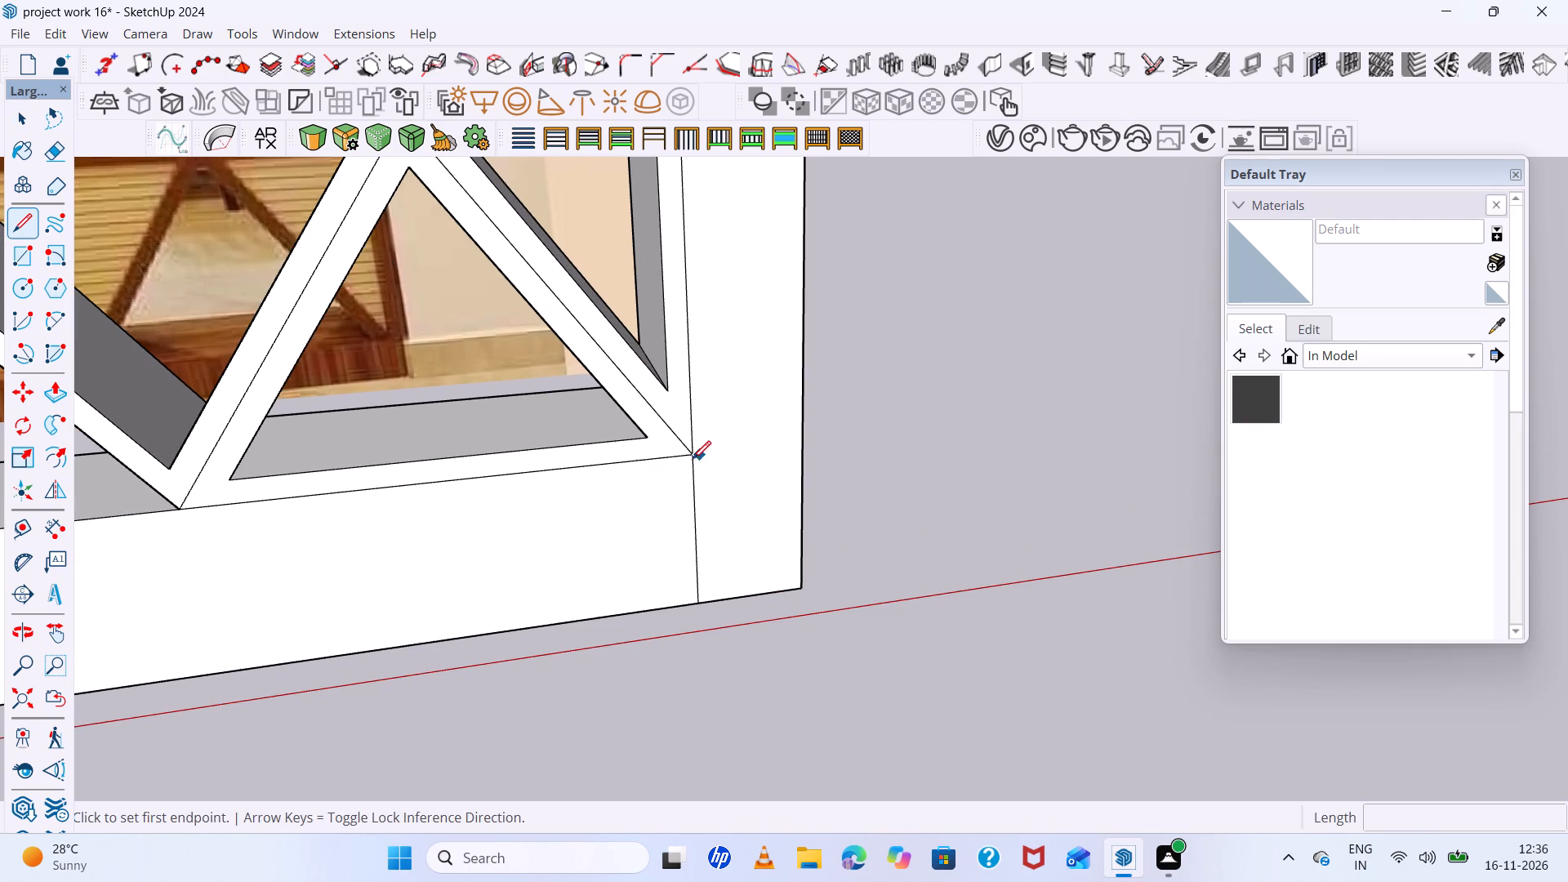
click(689, 459)
click(802, 443)
scroll(785, 470, down, 6)
middle_drag(795, 498, 395, 545)
scroll(709, 471, down, 5)
middle_drag(672, 473, 403, 480)
scroll(786, 438, up, 9)
click(727, 476)
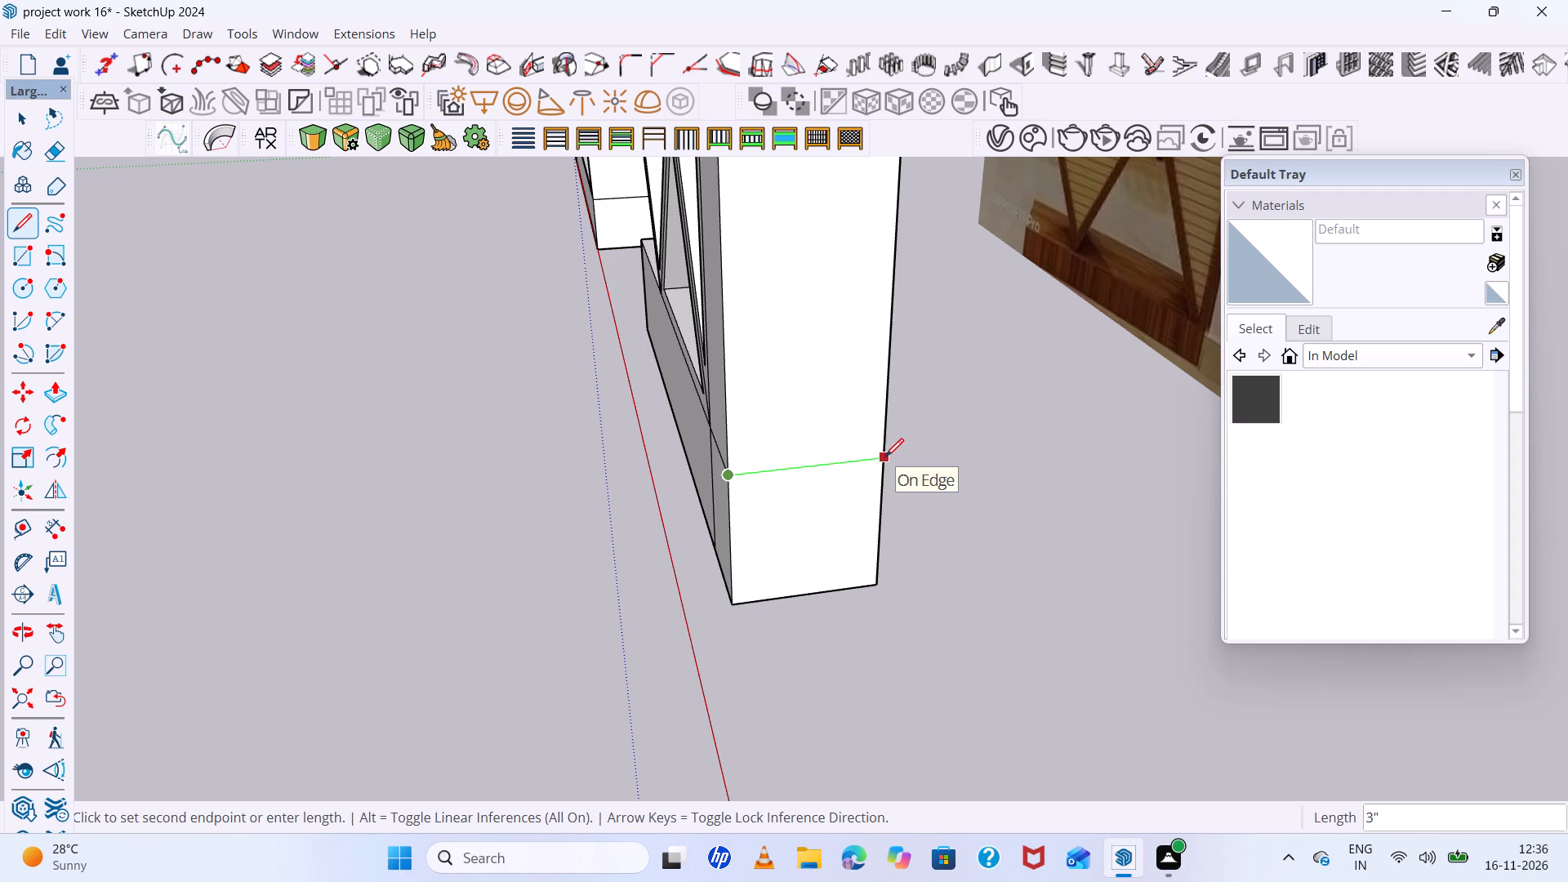
click(885, 457)
Draw a line about 3" long on the diamond panel's back face, from the side frame's edge line to the nearest bottom triangle corner.
scroll(884, 456, down, 4)
middle_drag(880, 457, 871, 457)
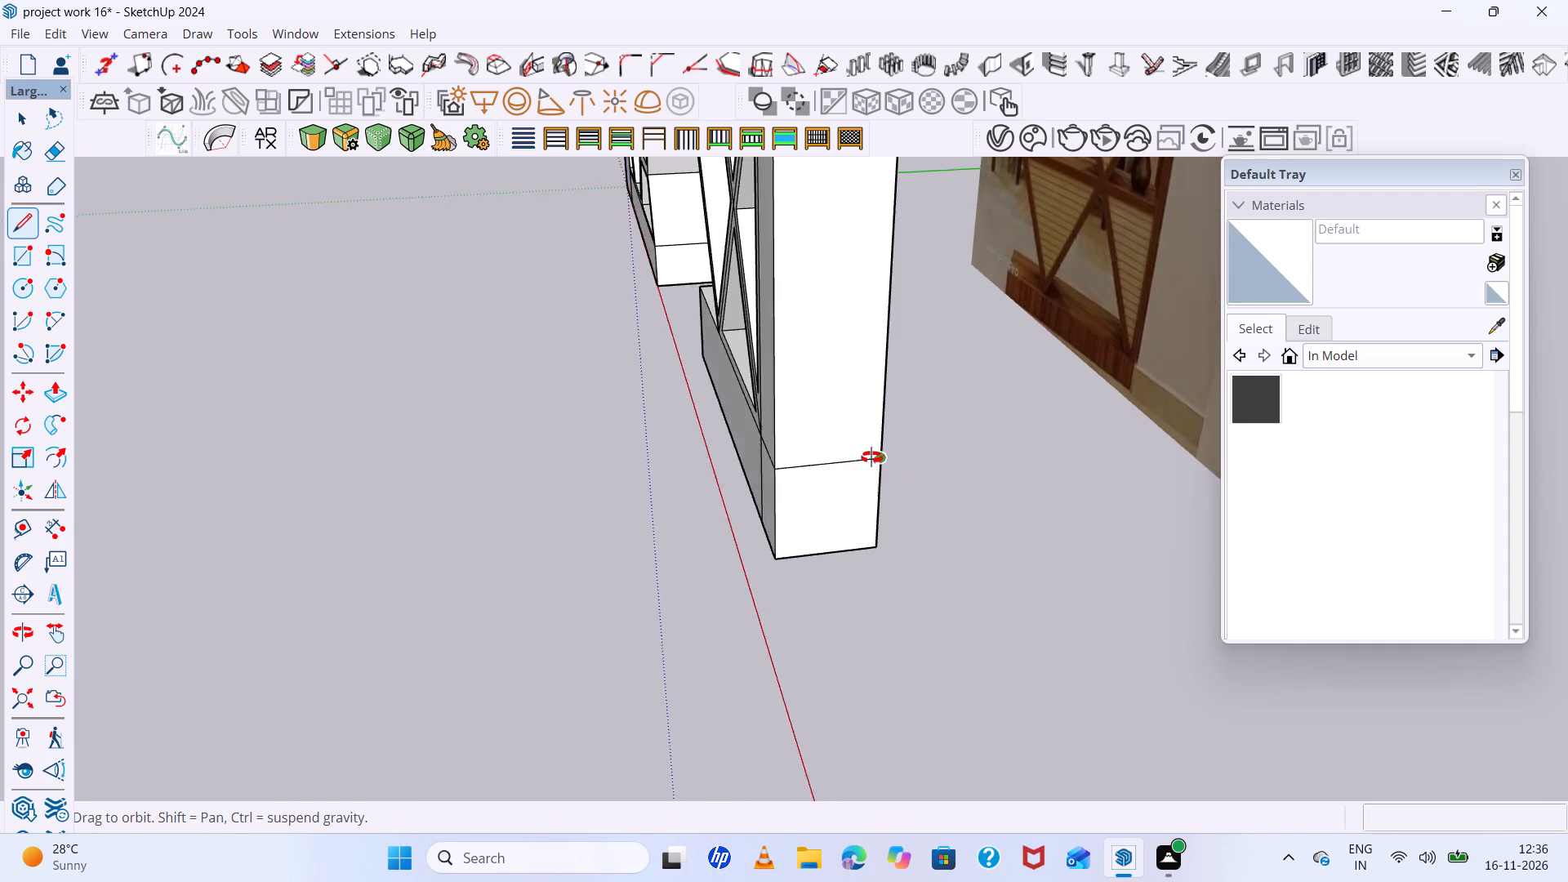
middle_drag(871, 457, 776, 470)
scroll(765, 478, down, 6)
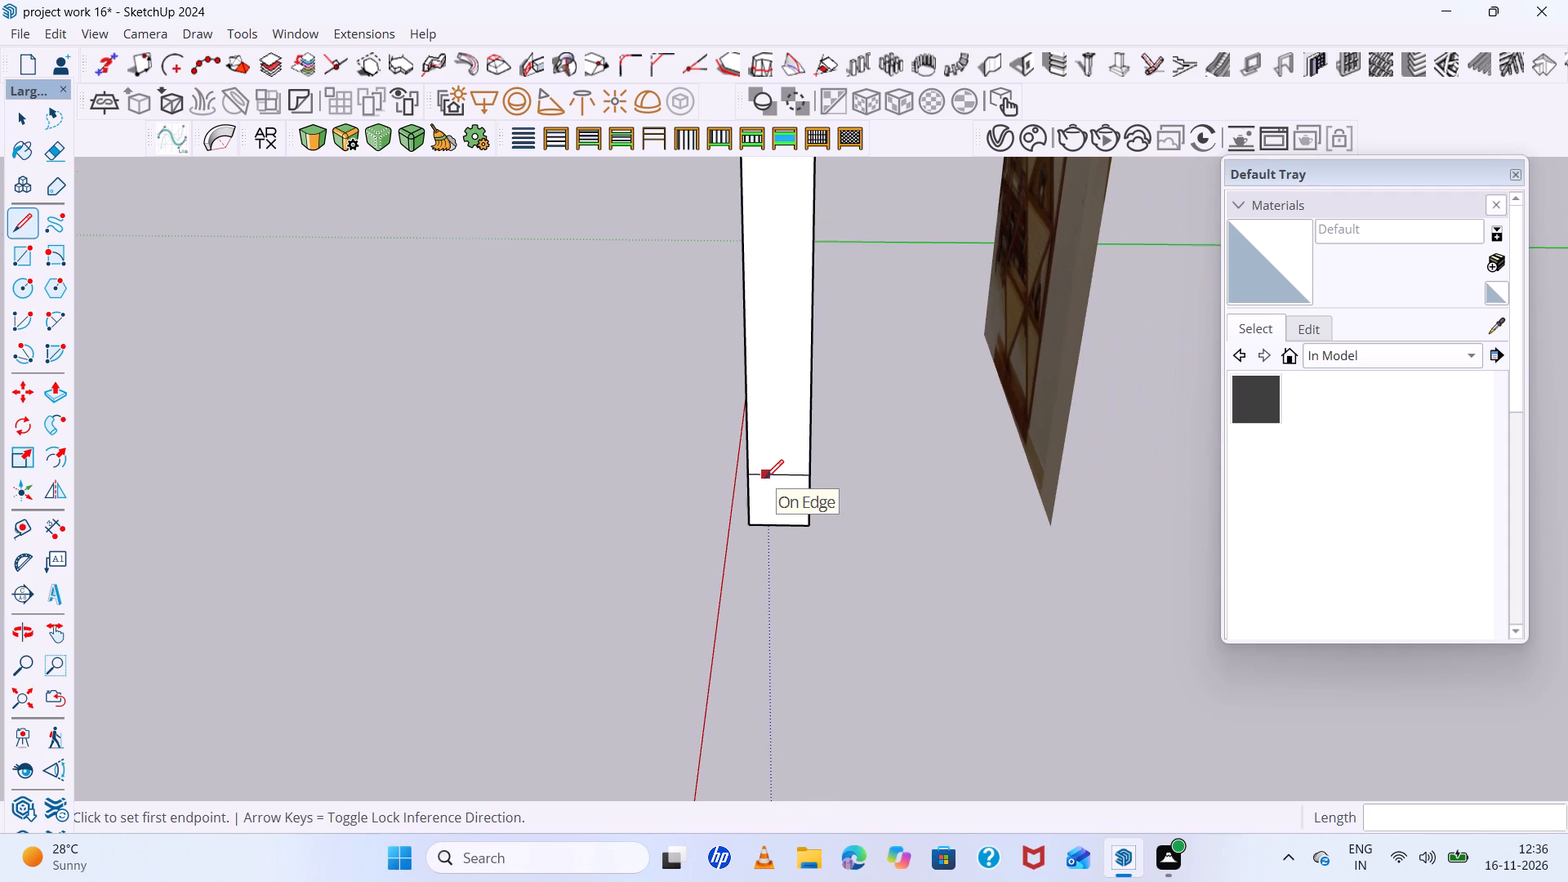
middle_drag(765, 478, 728, 476)
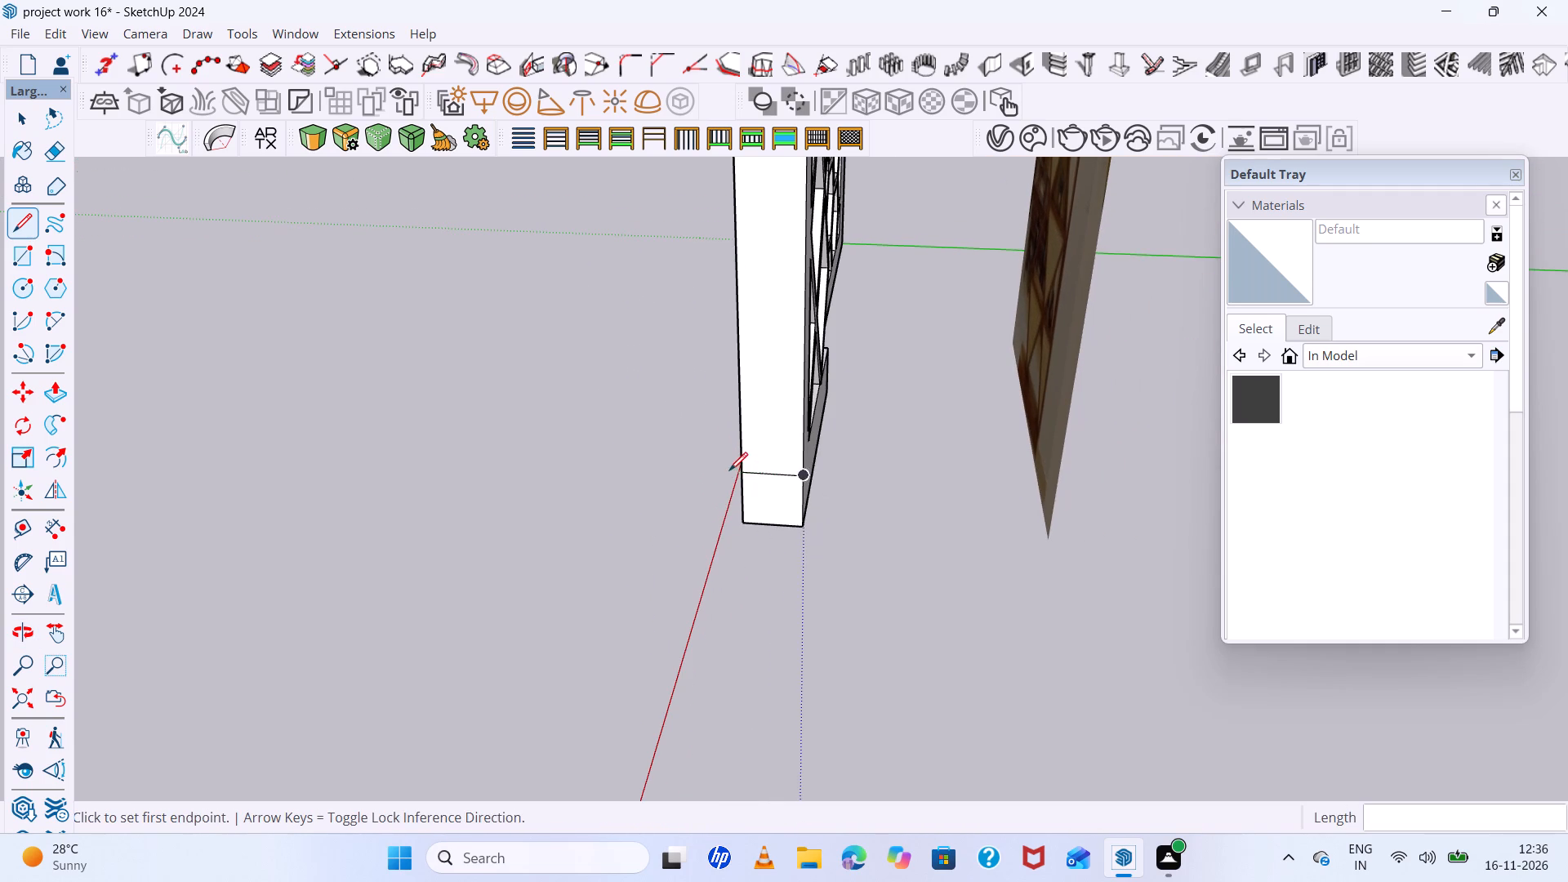
scroll(817, 452, up, 10)
middle_drag(813, 448, 793, 447)
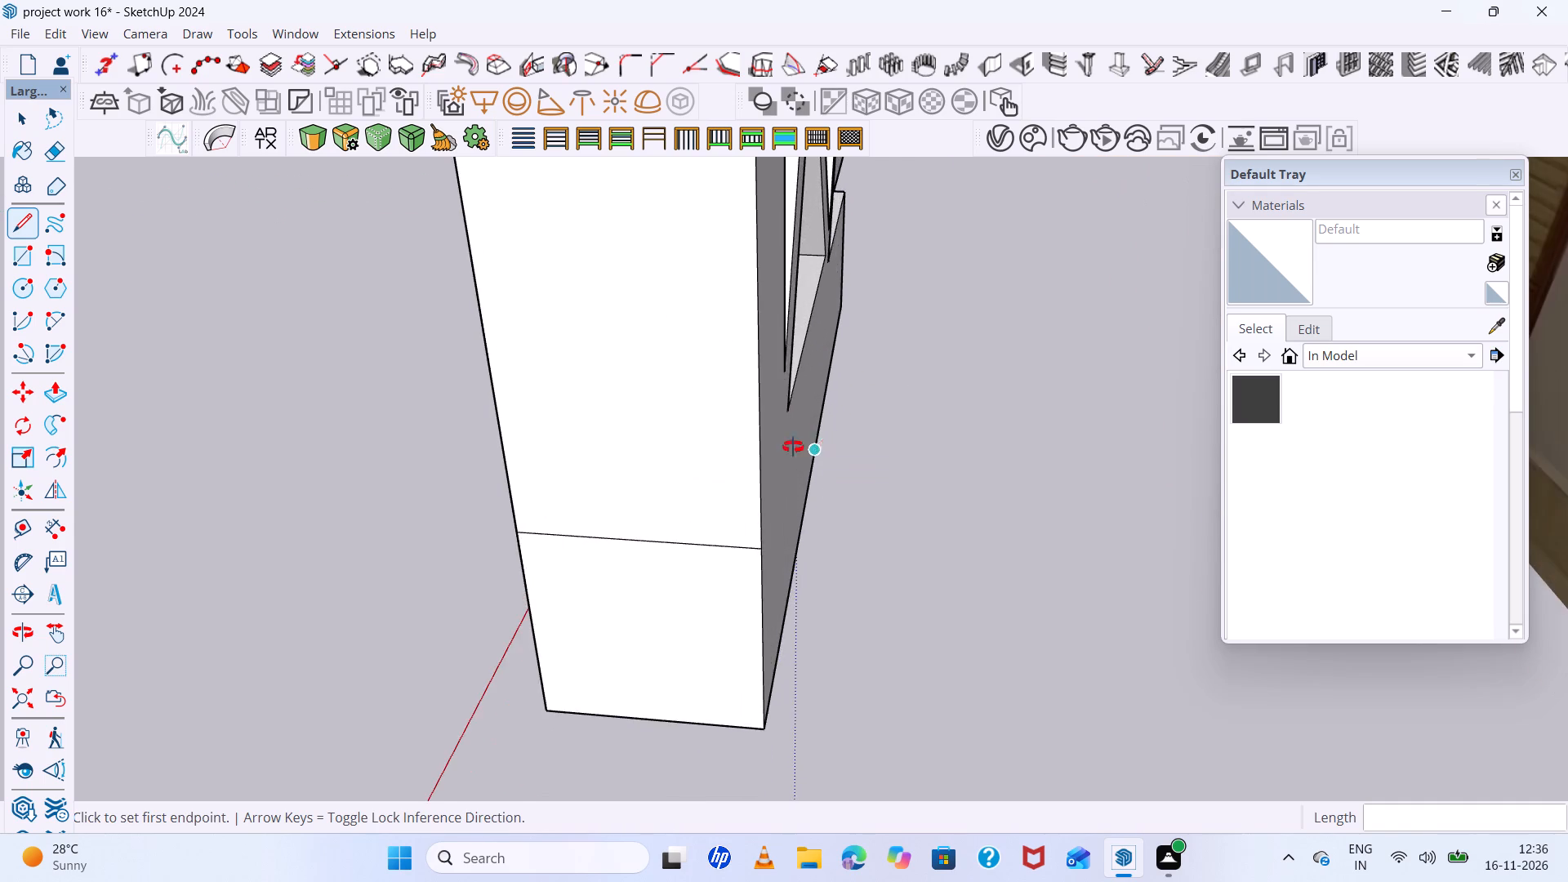
middle_drag(793, 447, 645, 433)
click(558, 496)
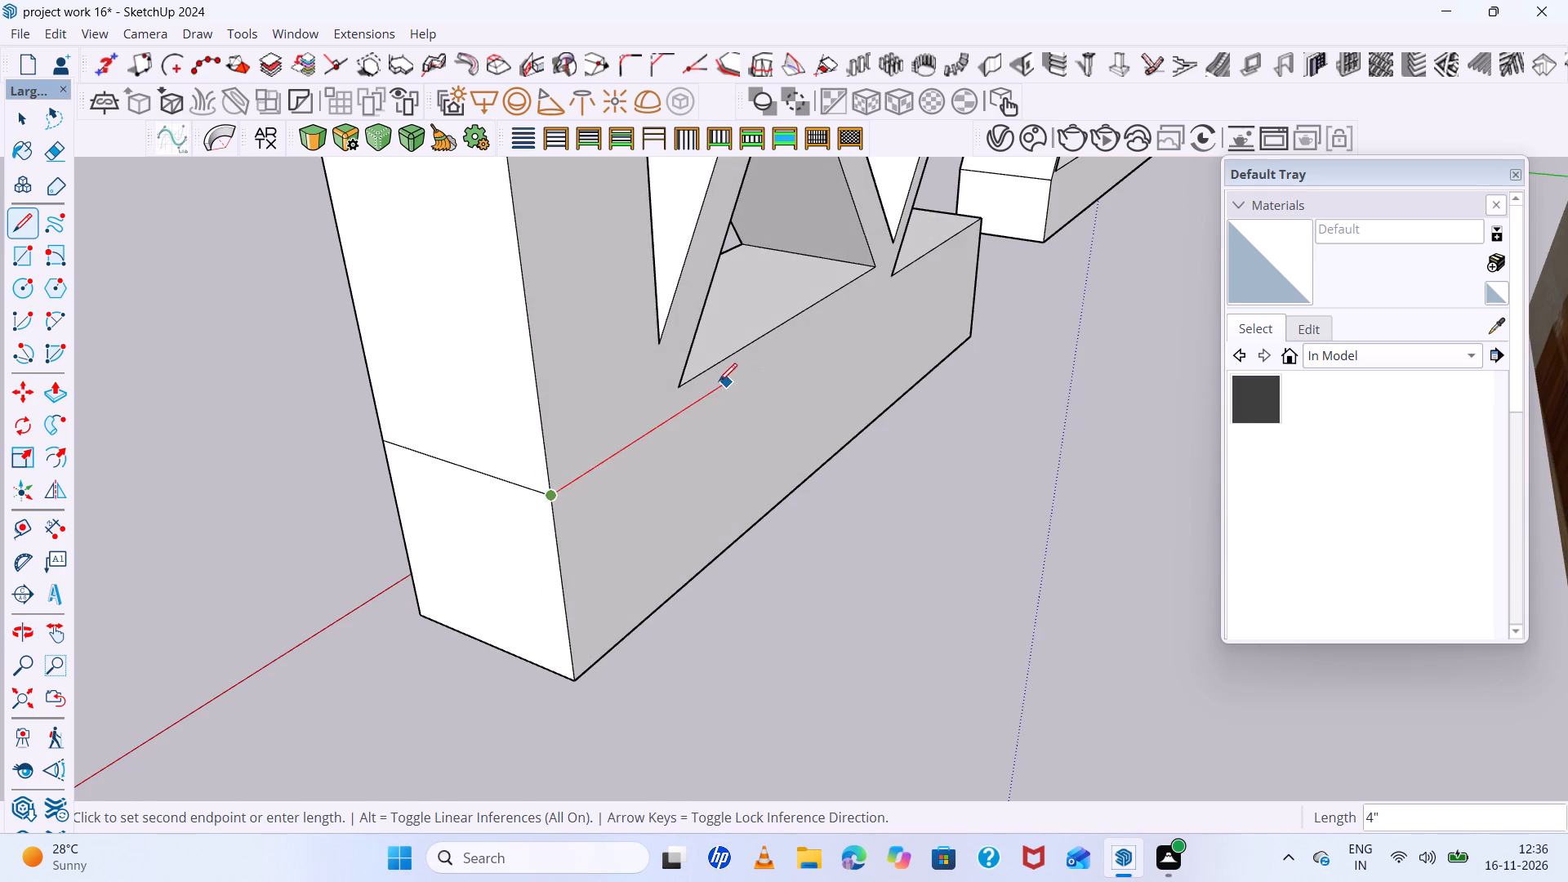
click(681, 385)
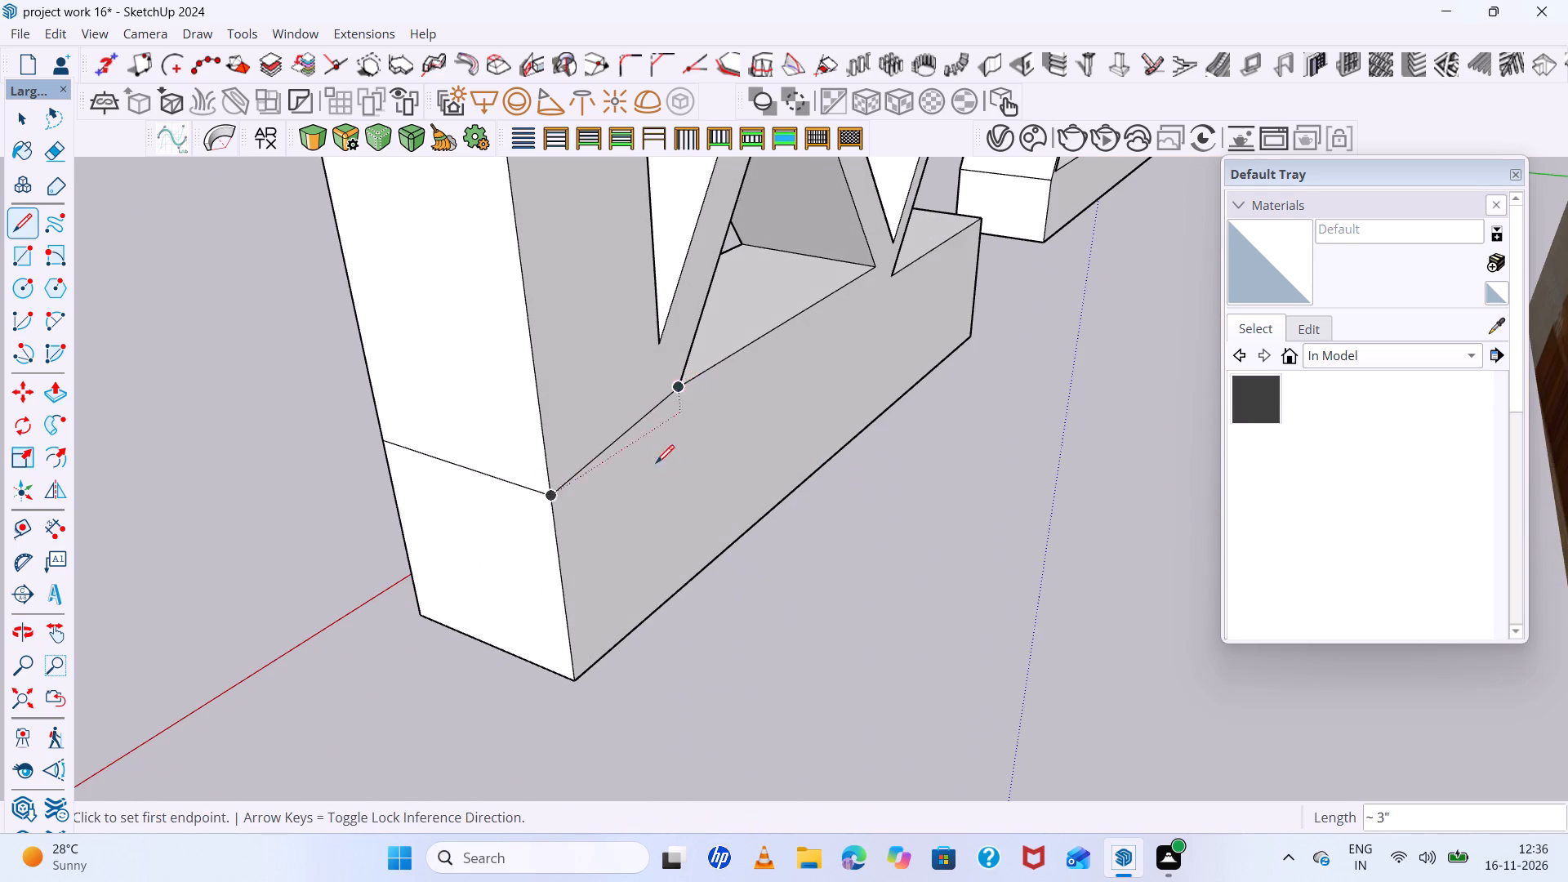
scroll(644, 489, down, 6)
middle_drag(642, 494, 1040, 419)
middle_drag(683, 440, 946, 397)
scroll(911, 415, up, 5)
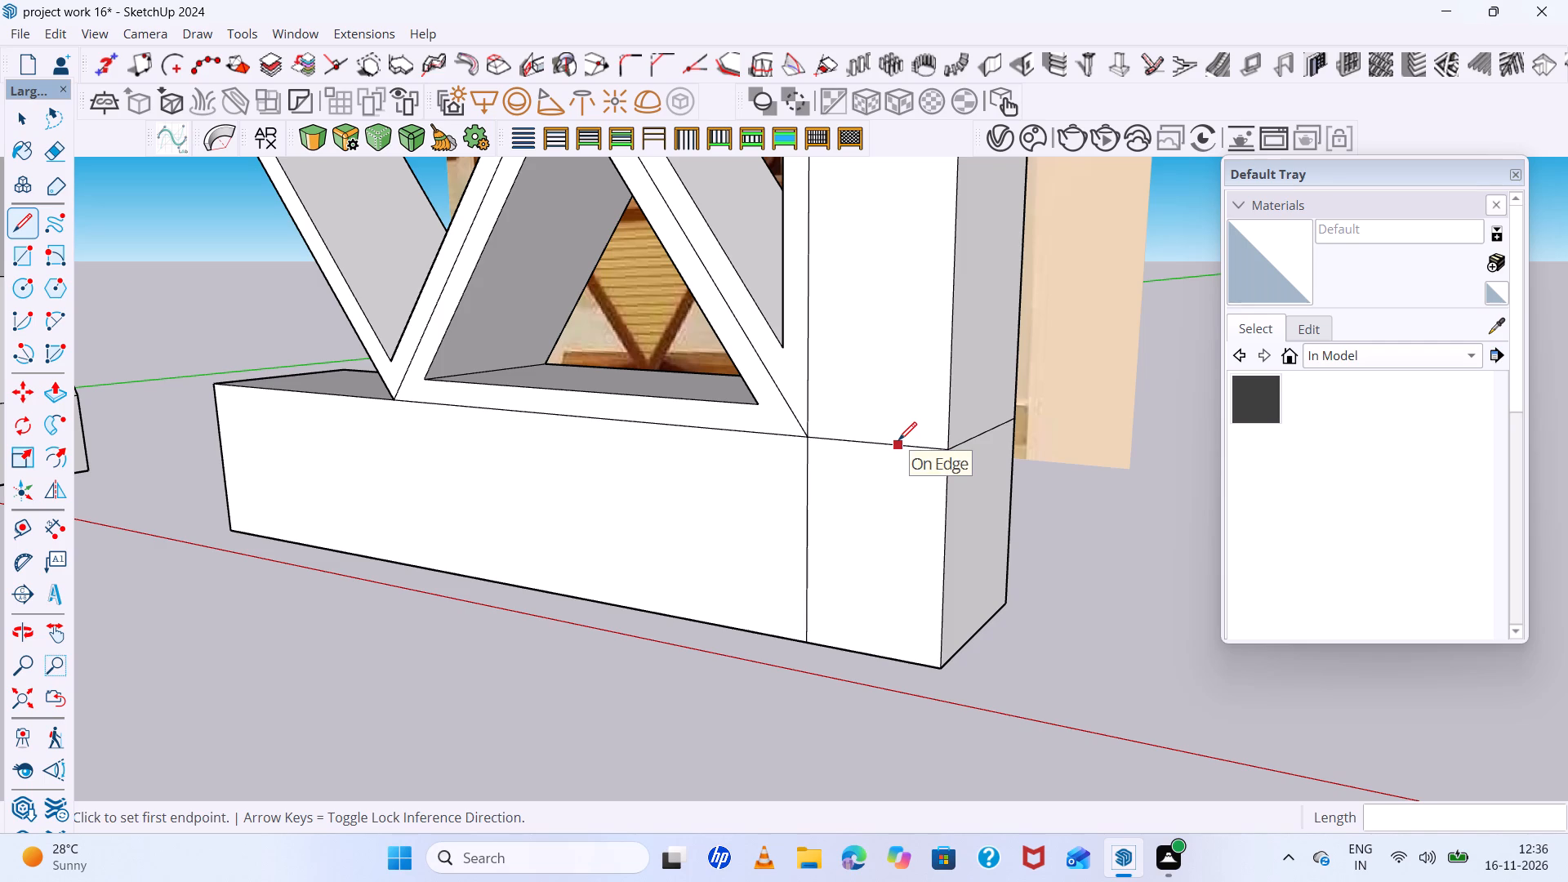
Erase the short vertical edge dividing the side frame from the bottom base on the diamond panel's front face.
scroll(898, 440, down, 5)
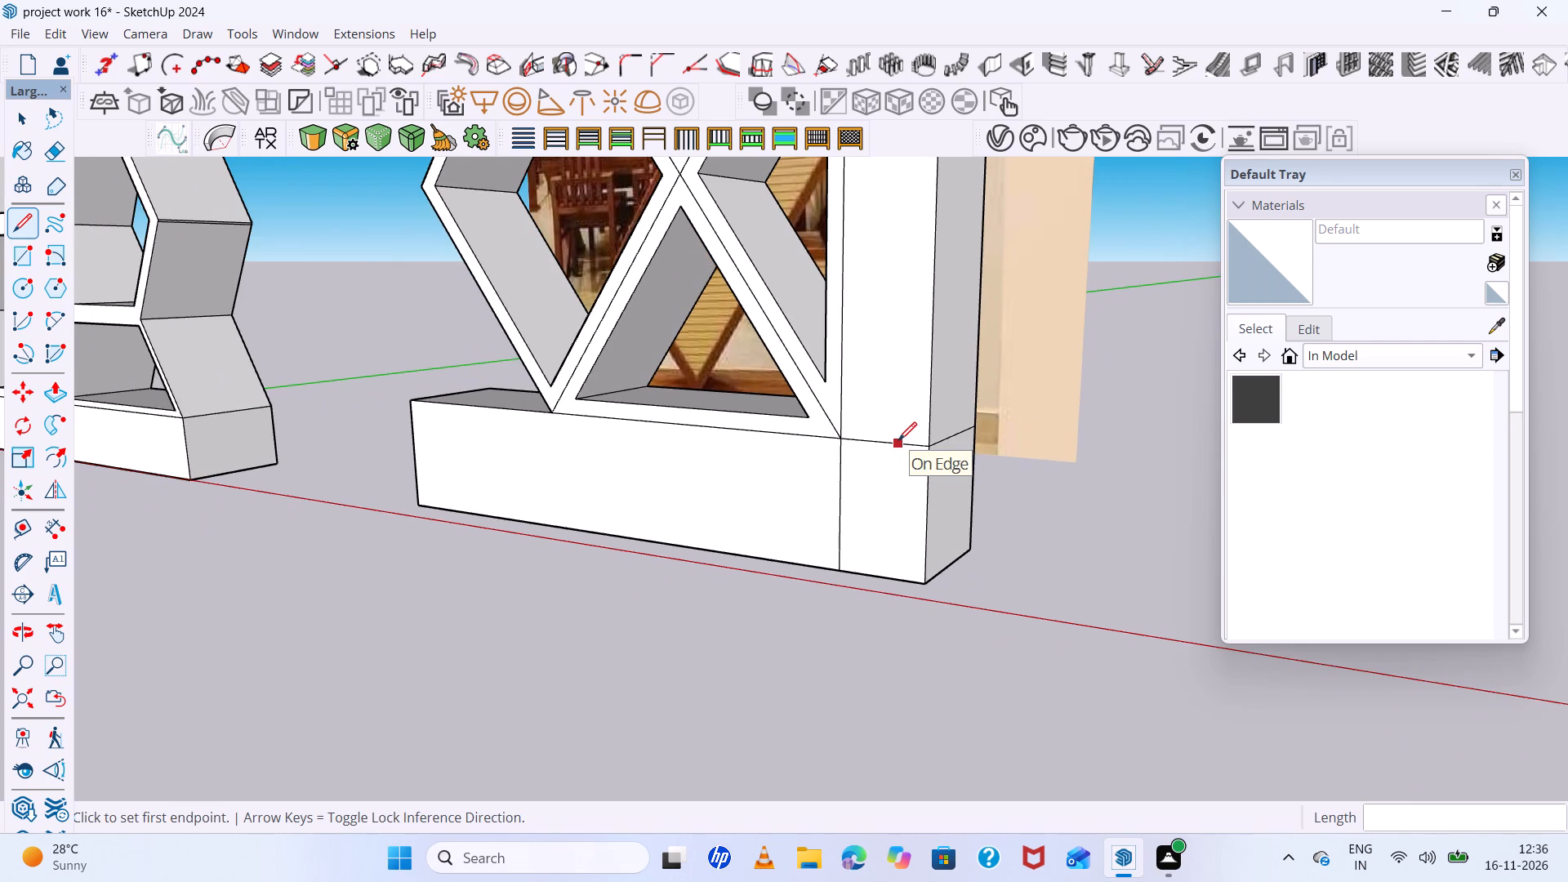
scroll(898, 440, down, 2)
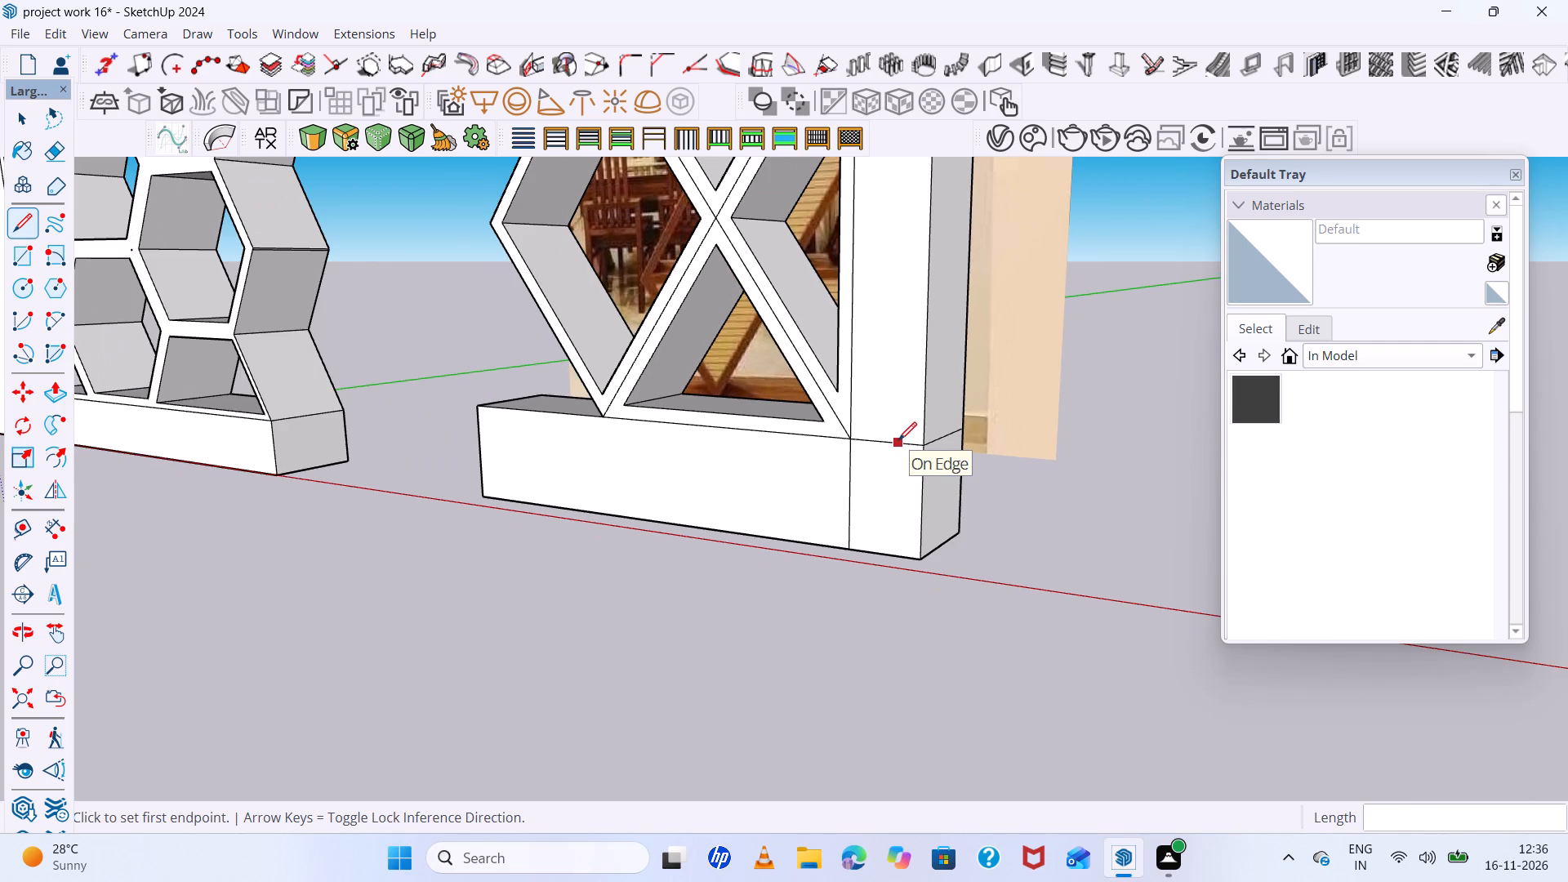
scroll(898, 440, down, 3)
middle_drag(909, 428, 913, 422)
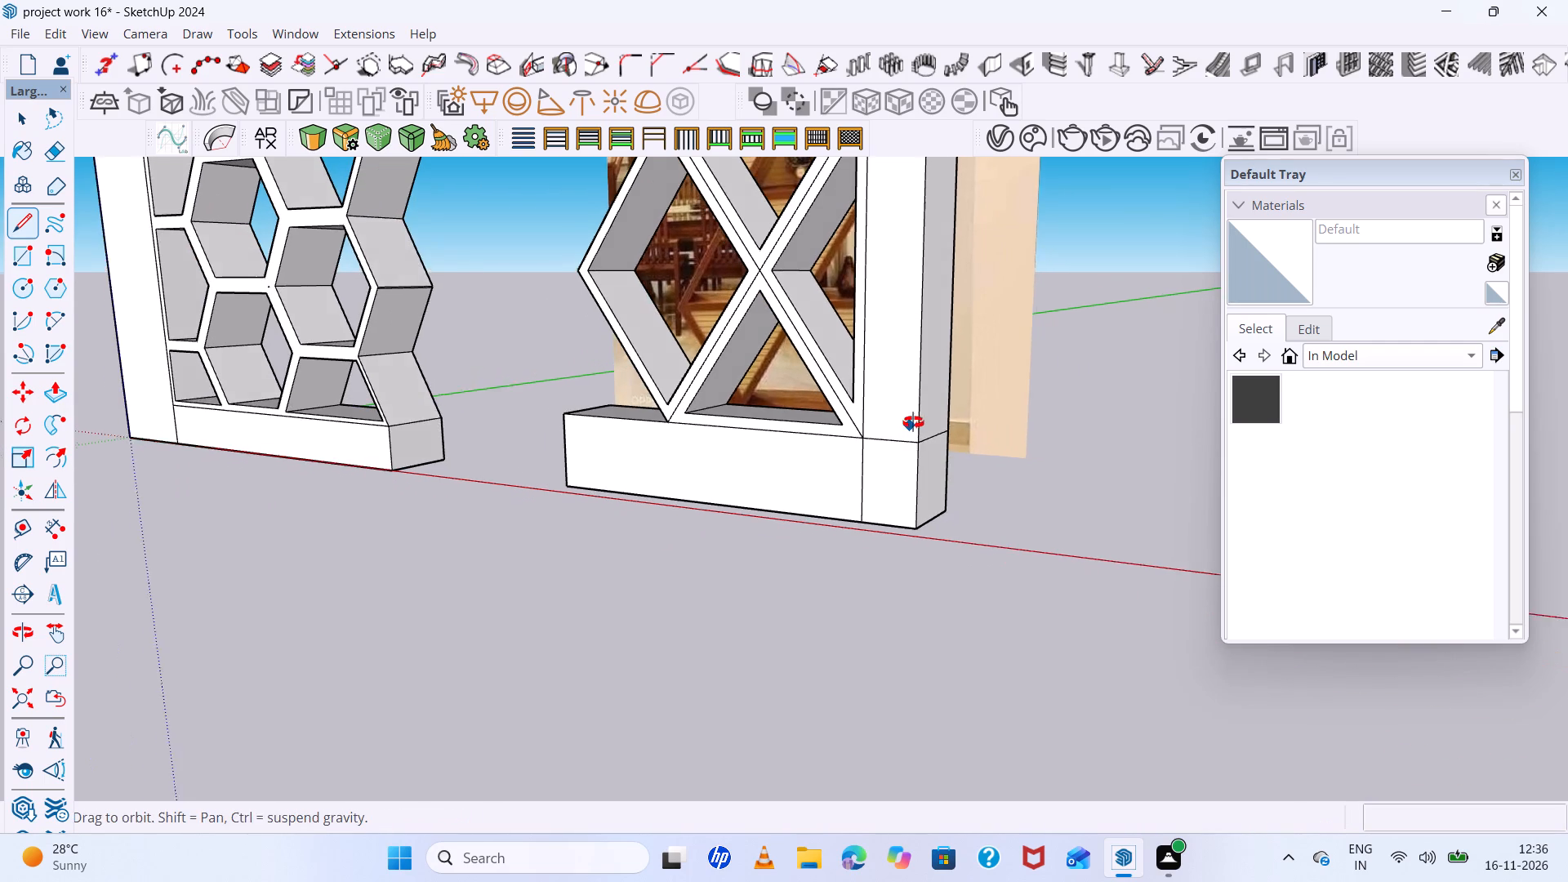
middle_drag(913, 422, 923, 411)
scroll(923, 416, down, 3)
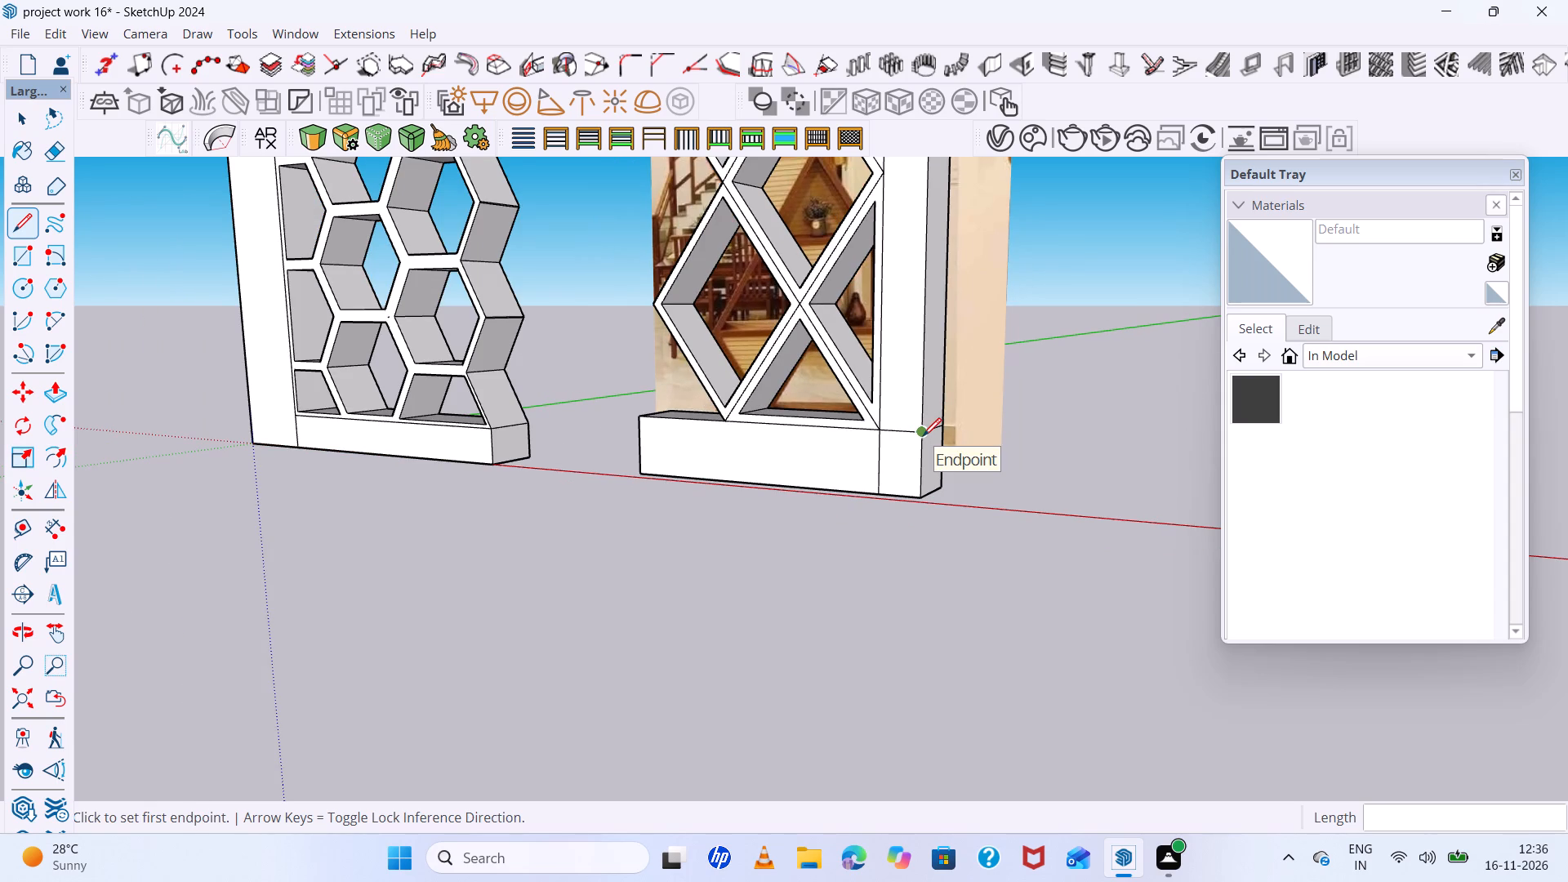
key(e)
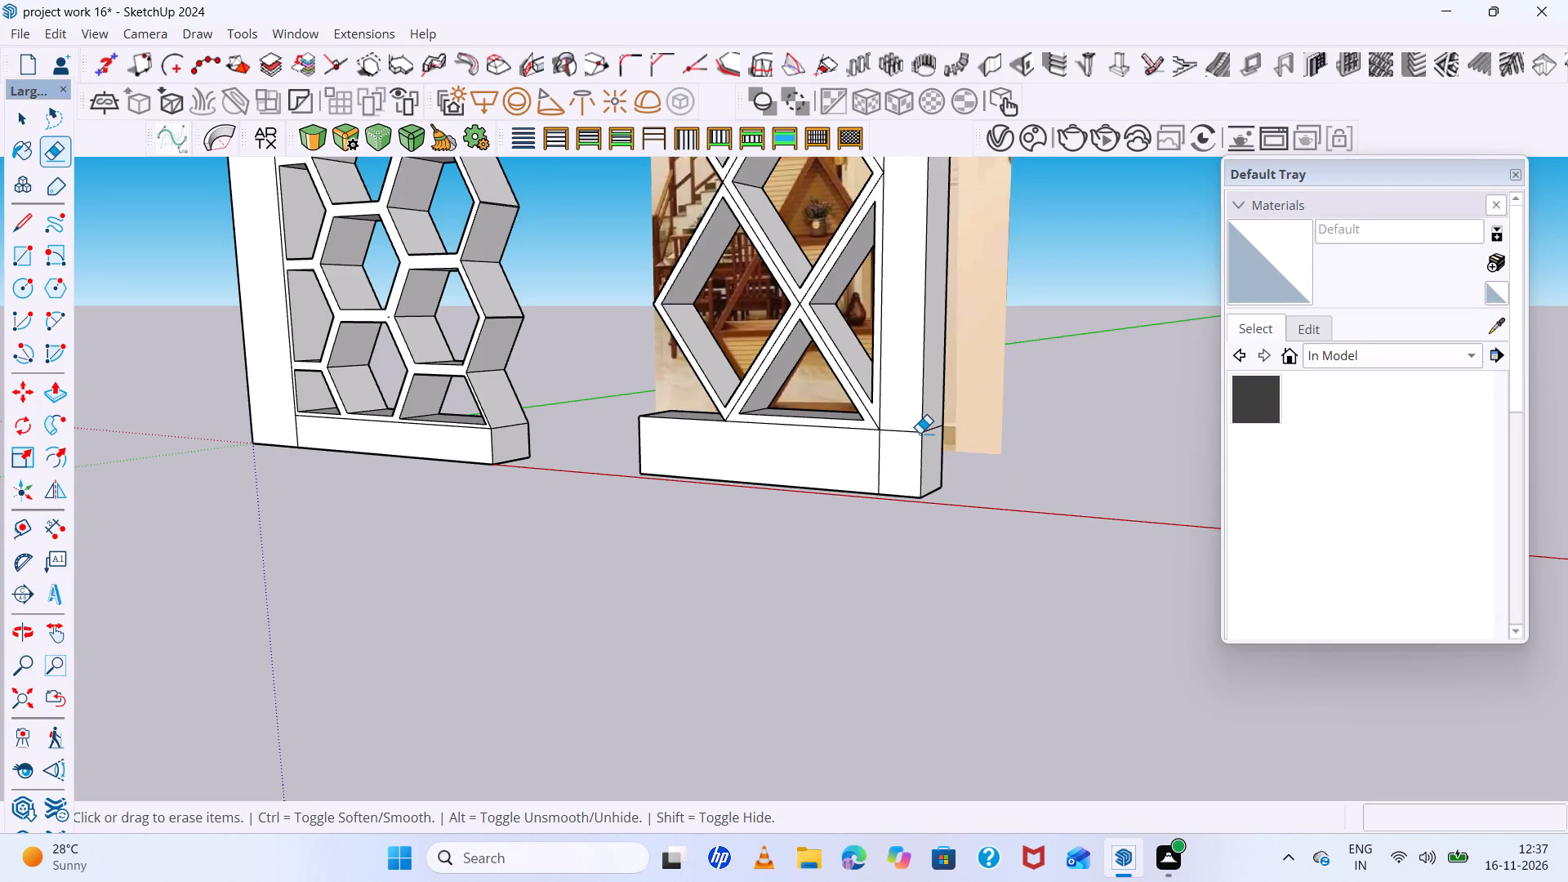
scroll(913, 433, down, 4)
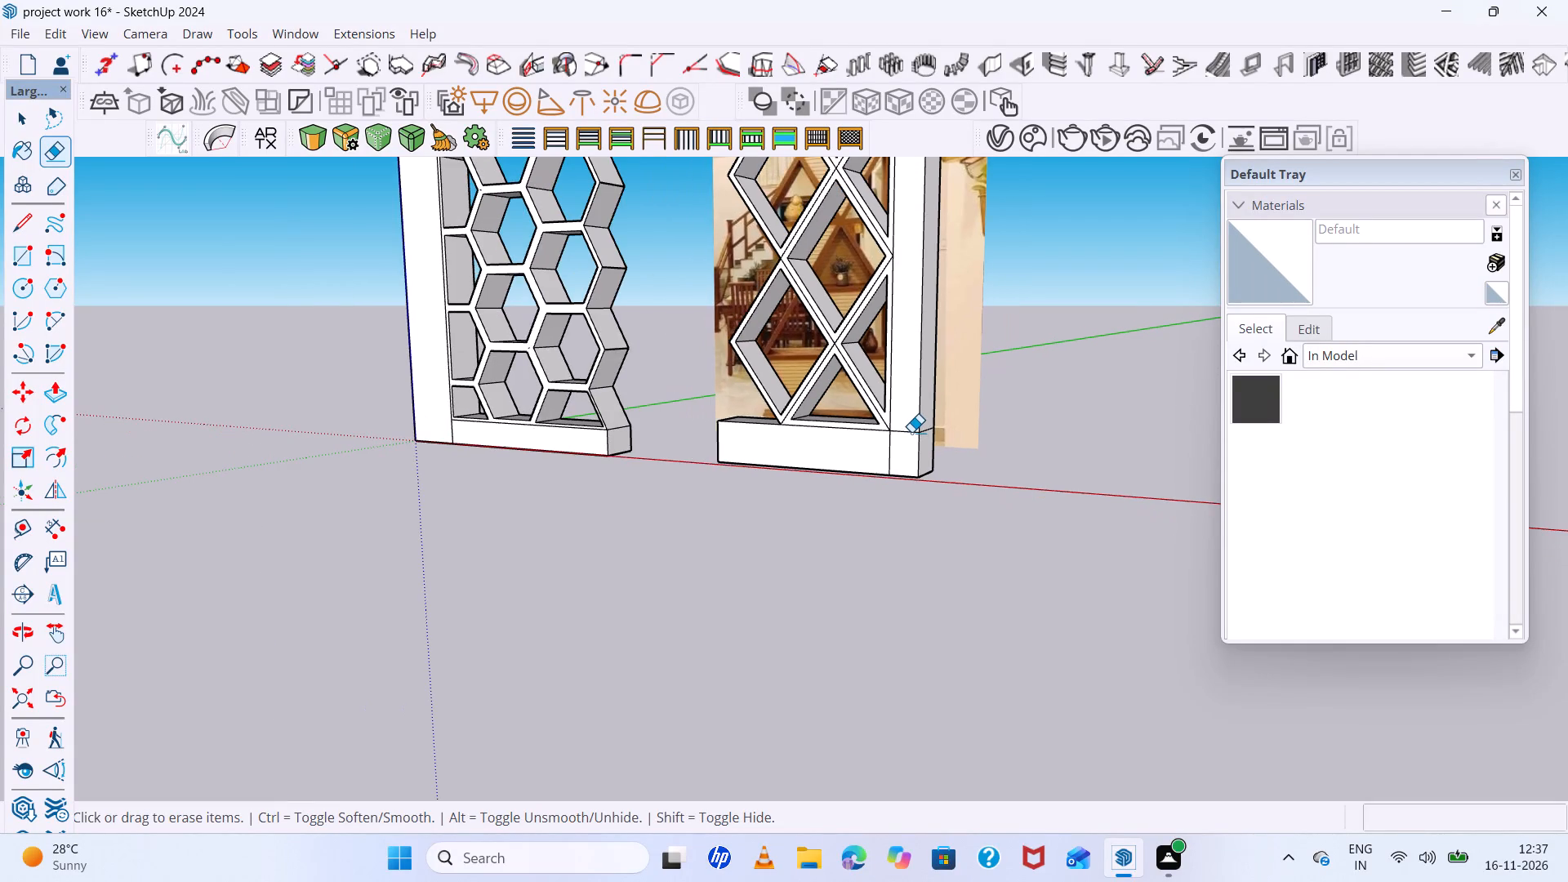
scroll(911, 432, up, 5)
scroll(910, 432, down, 5)
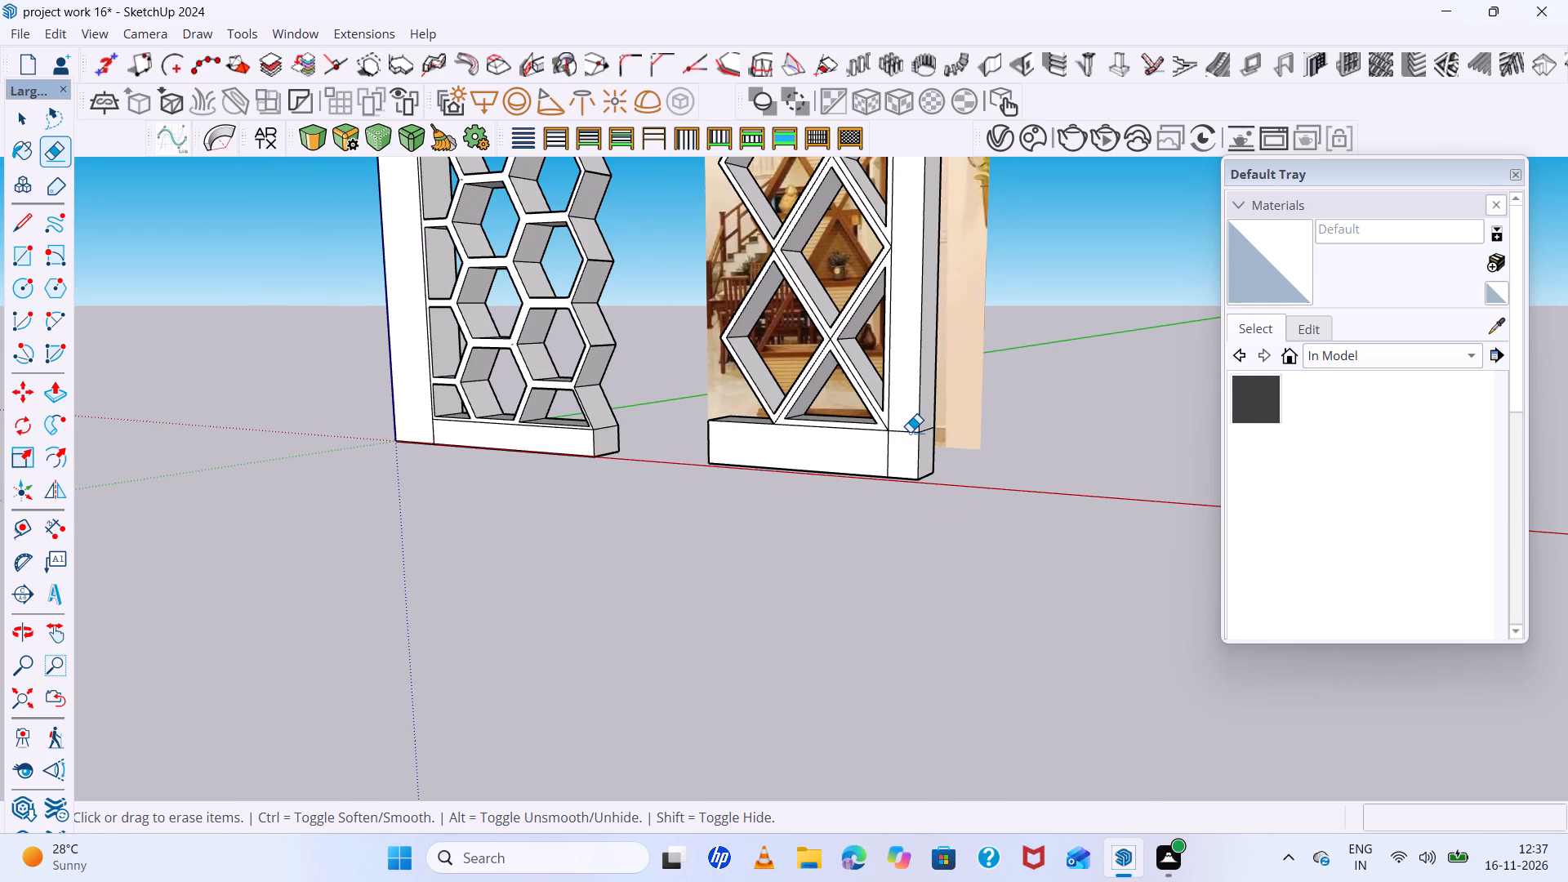
scroll(910, 432, down, 4)
scroll(1037, 378, up, 5)
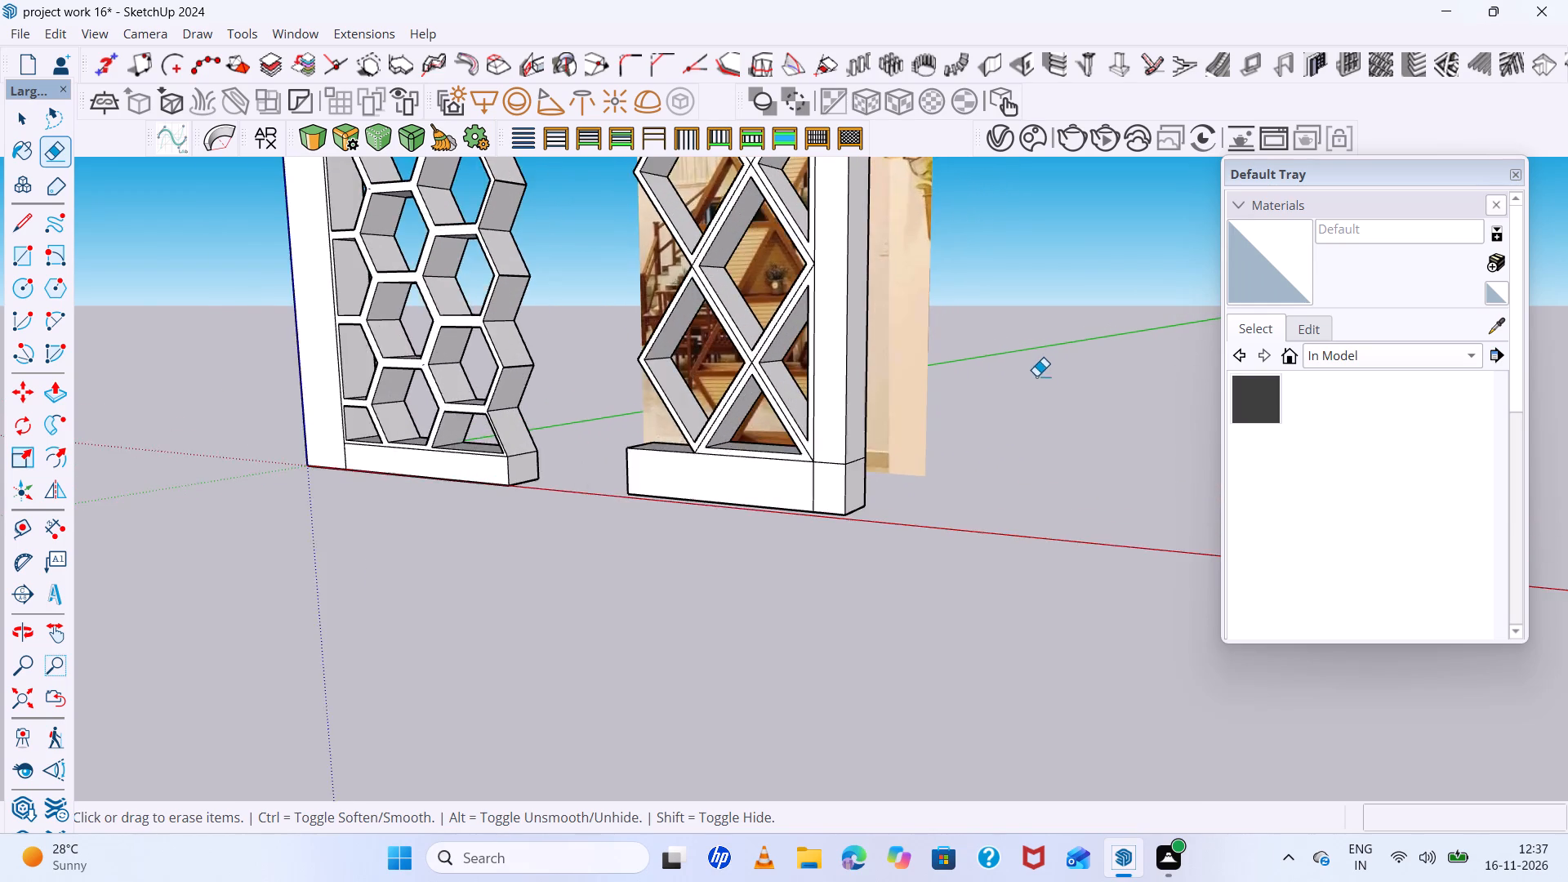
scroll(813, 490, up, 10)
drag(822, 478, 796, 494)
Examine the diamond panel's bottom base and side frame from the front and the back.
scroll(796, 495, down, 3)
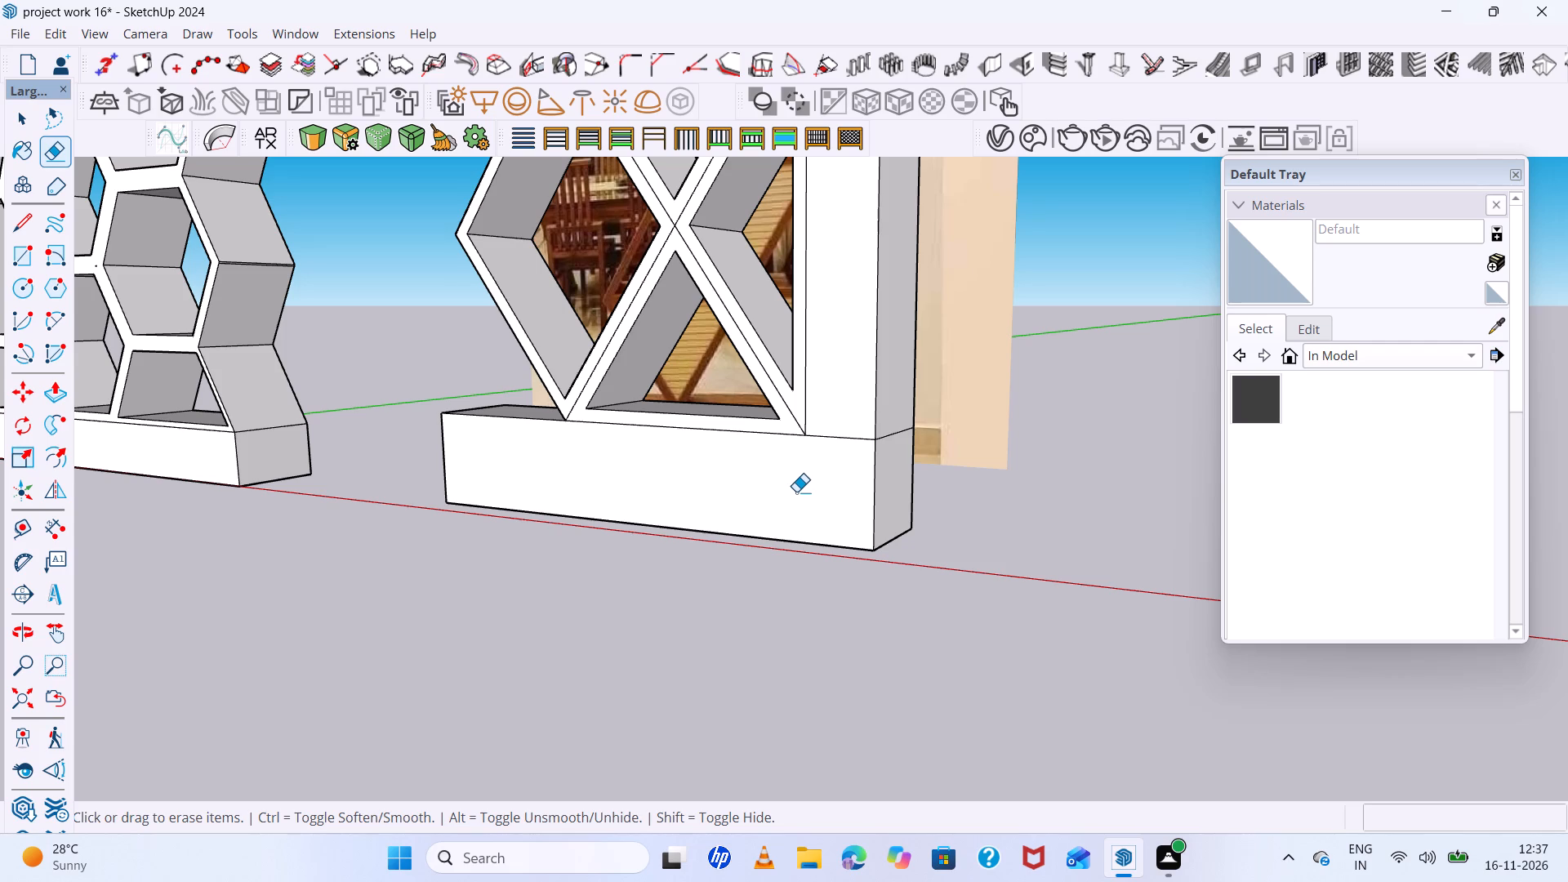
scroll(796, 492, down, 5)
middle_drag(796, 490, 708, 489)
scroll(707, 488, down, 5)
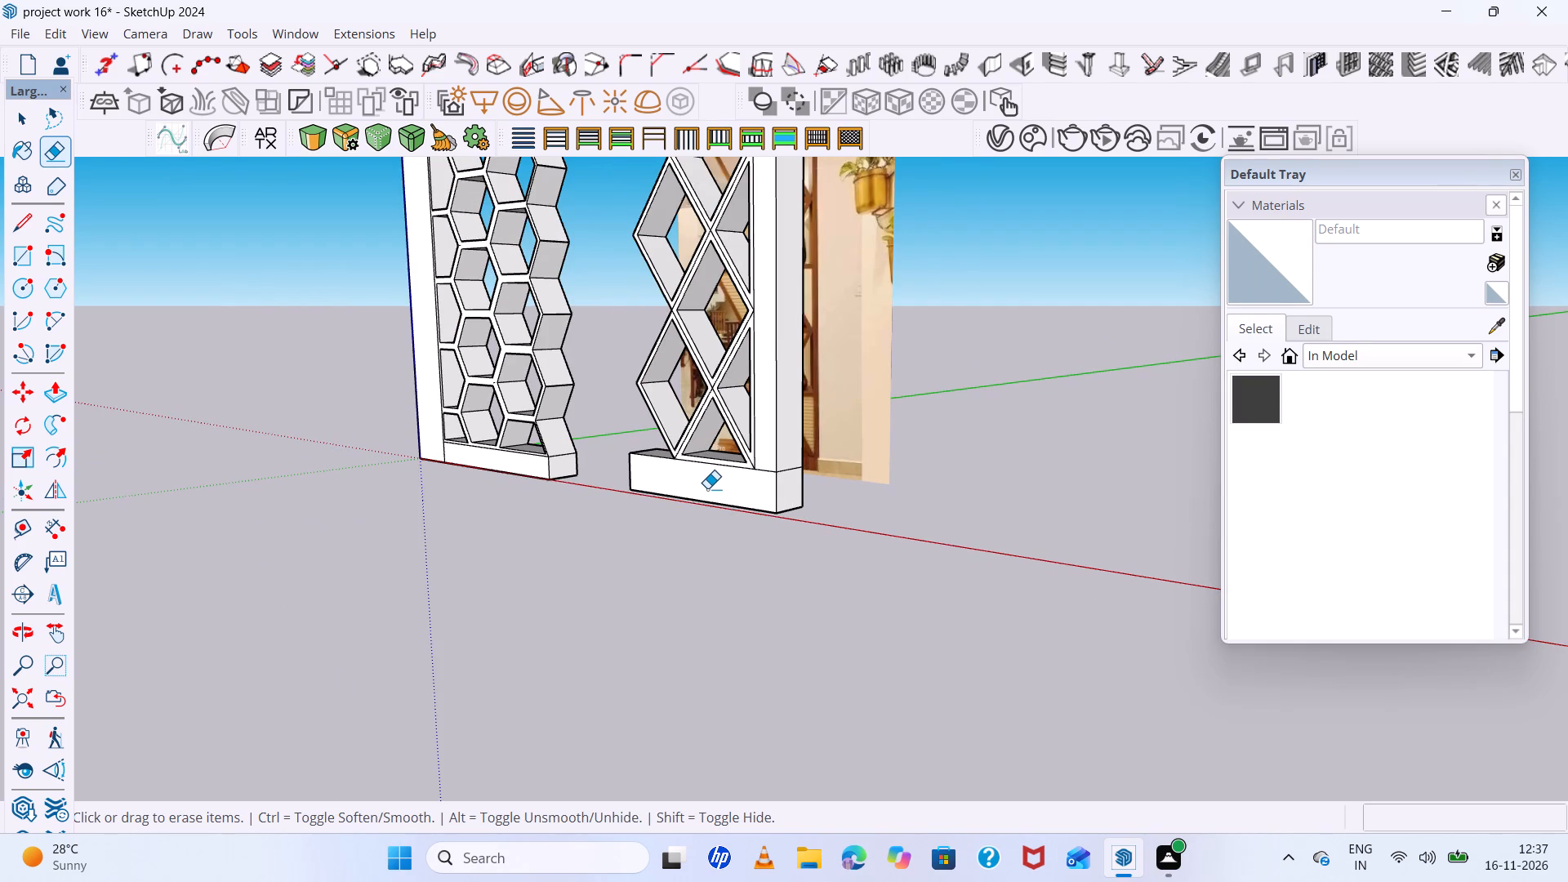
scroll(707, 485, down, 5)
middle_drag(753, 473, 670, 482)
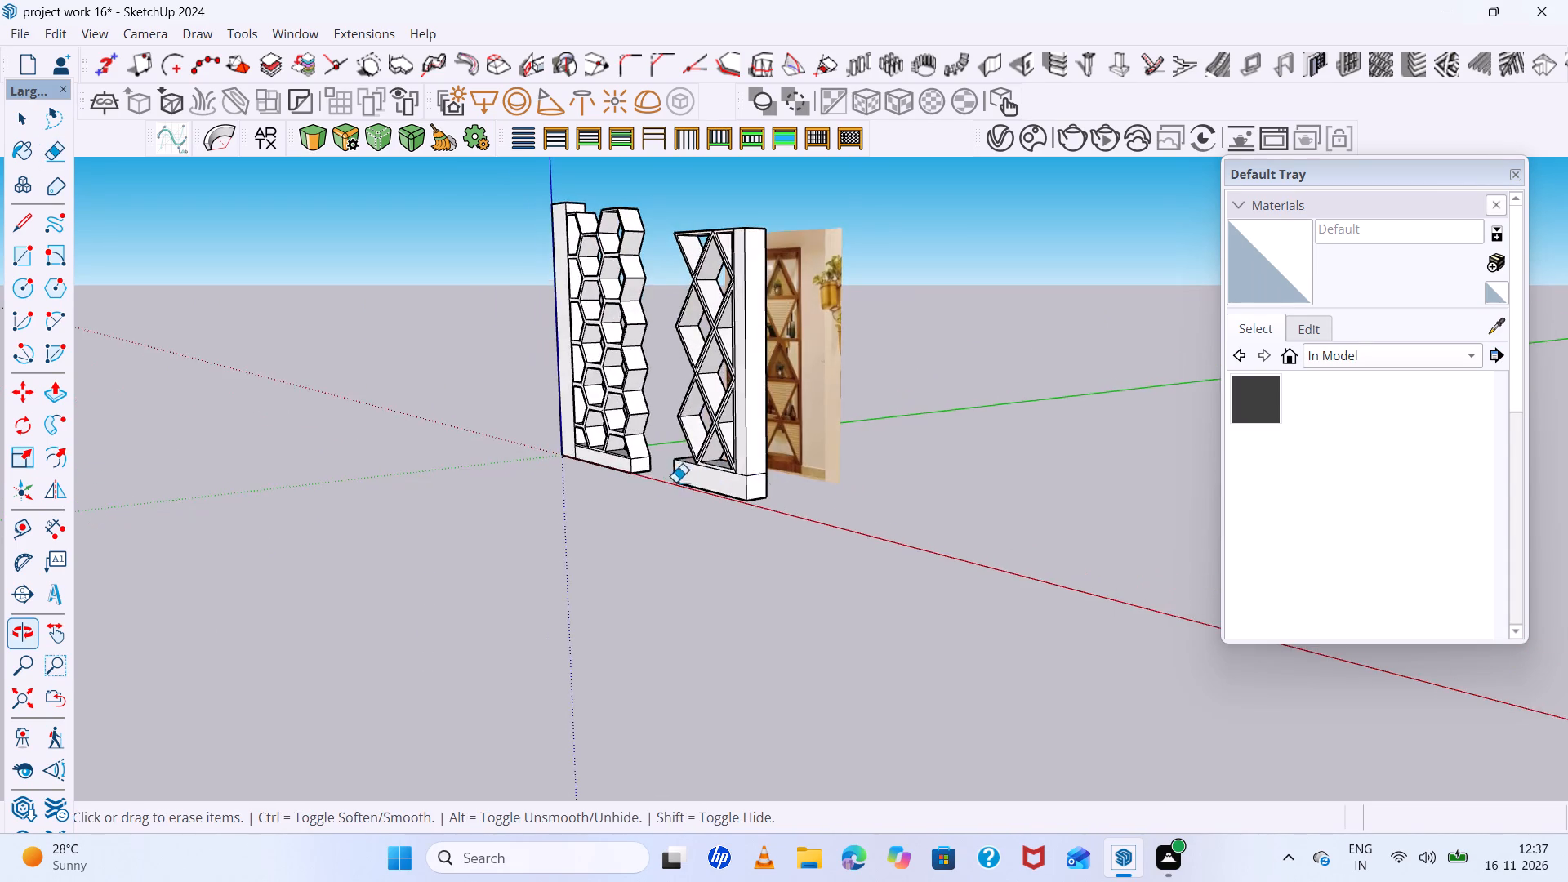
scroll(773, 482, up, 13)
middle_drag(774, 480, 271, 576)
scroll(581, 498, up, 7)
scroll(581, 498, down, 6)
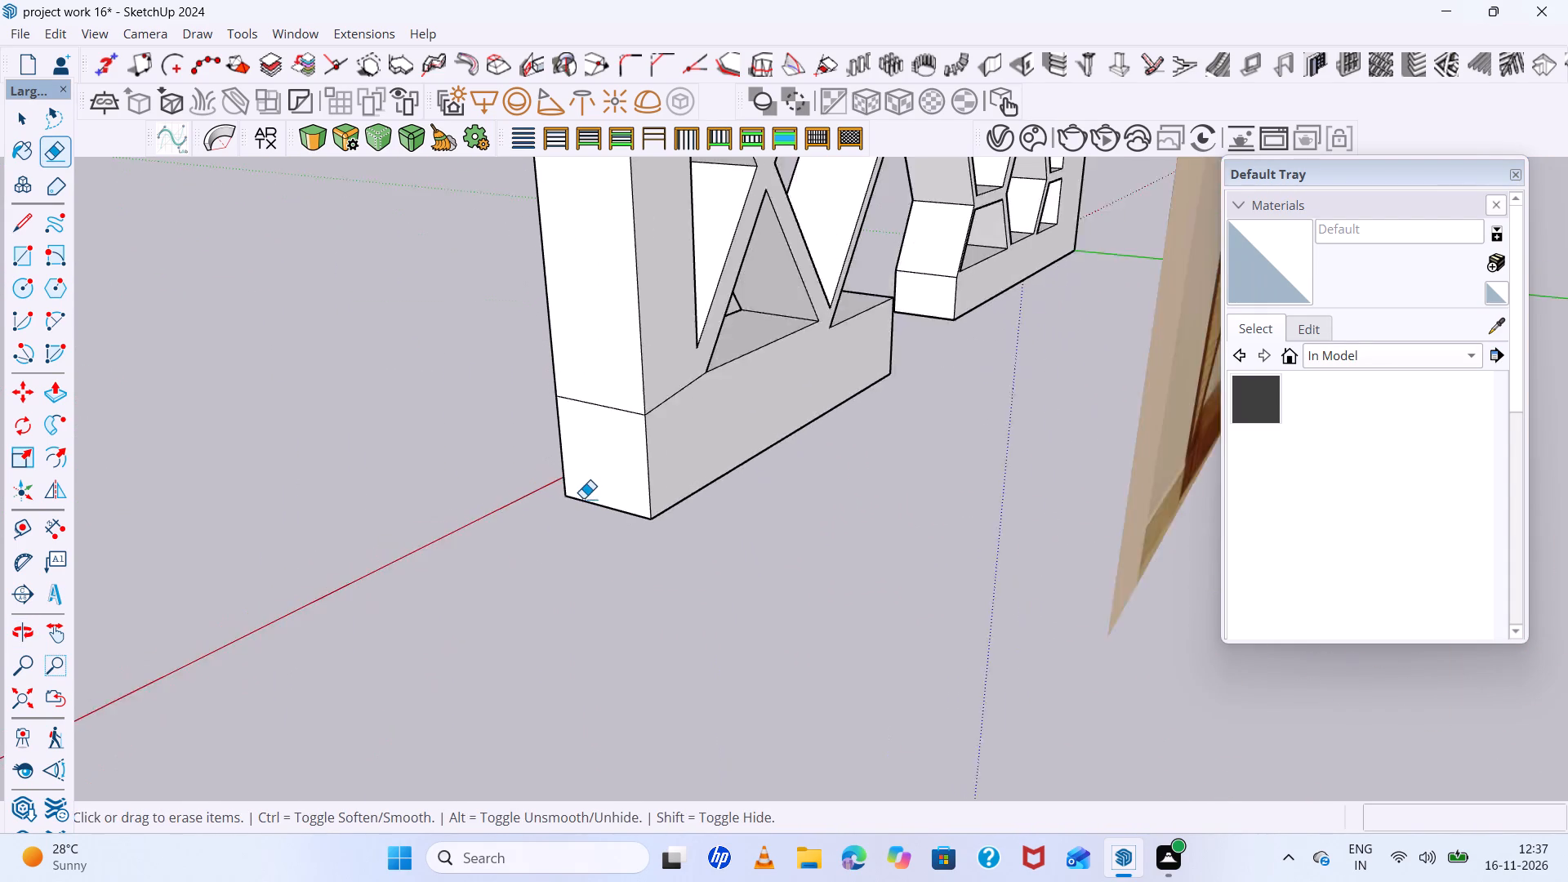
middle_drag(588, 500, 1347, 430)
scroll(817, 459, up, 6)
scroll(808, 453, down, 5)
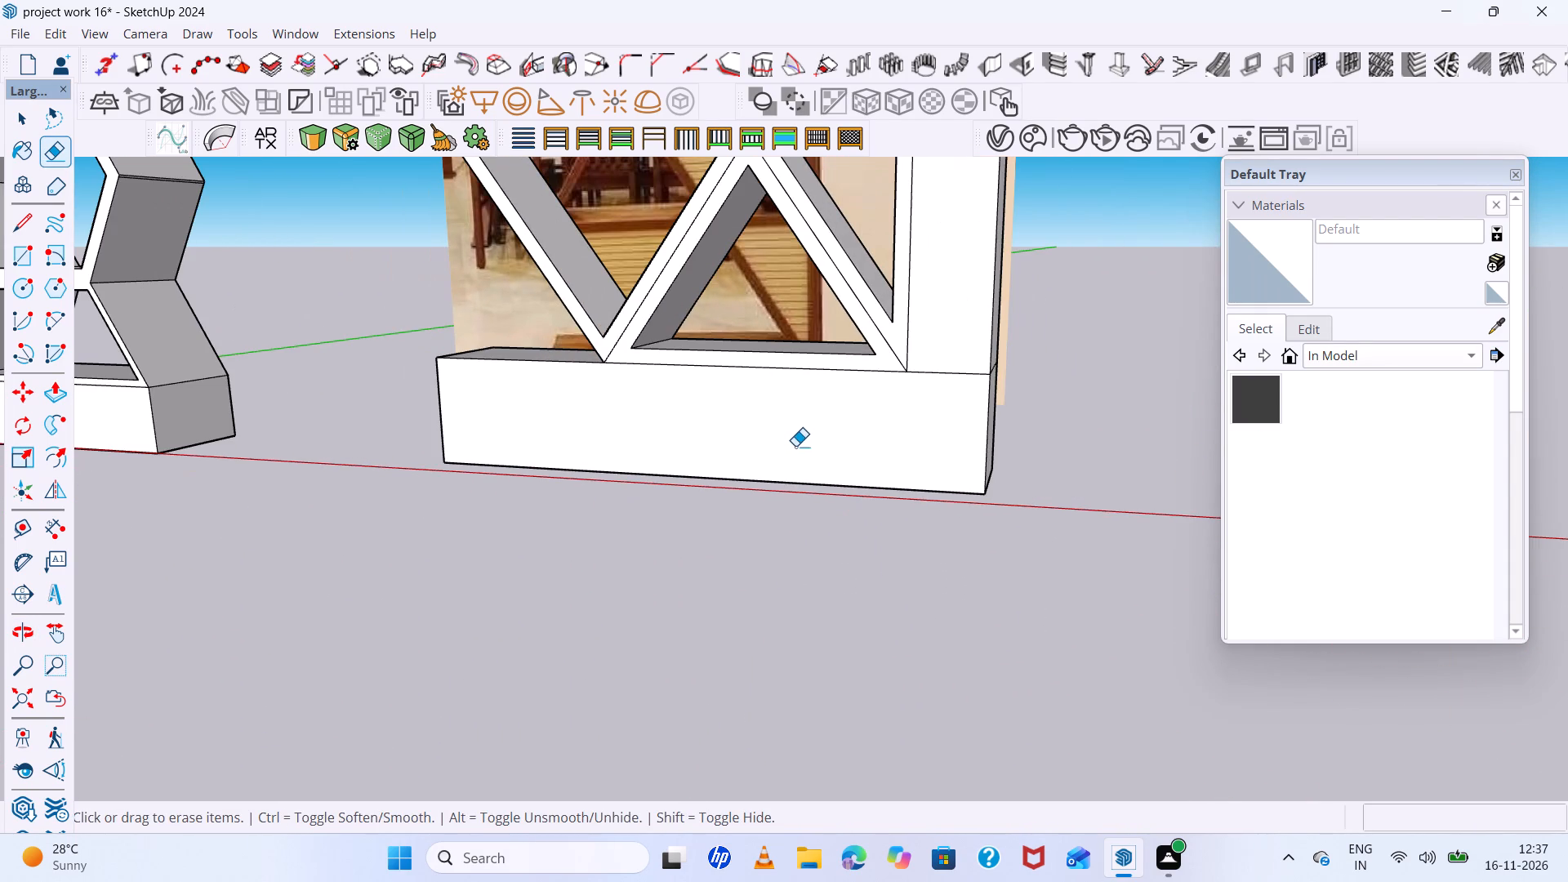
scroll(786, 434, down, 5)
middle_drag(786, 434, 993, 474)
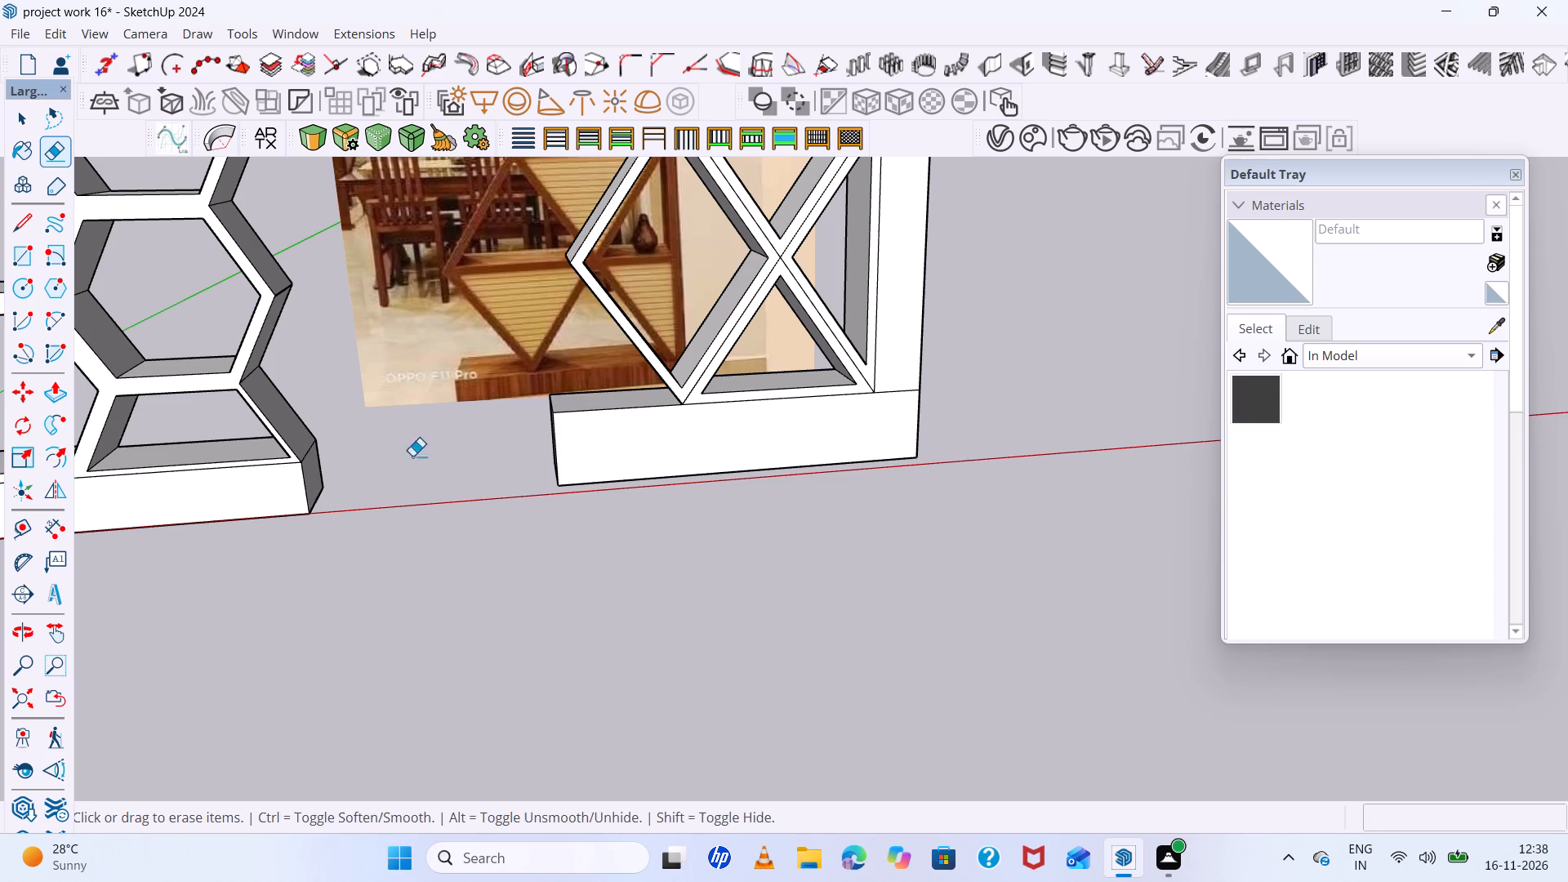
Examine the diamond panel's lattice strips and crossings from several angles against the reference image.
scroll(892, 663, down, 17)
scroll(844, 428, up, 7)
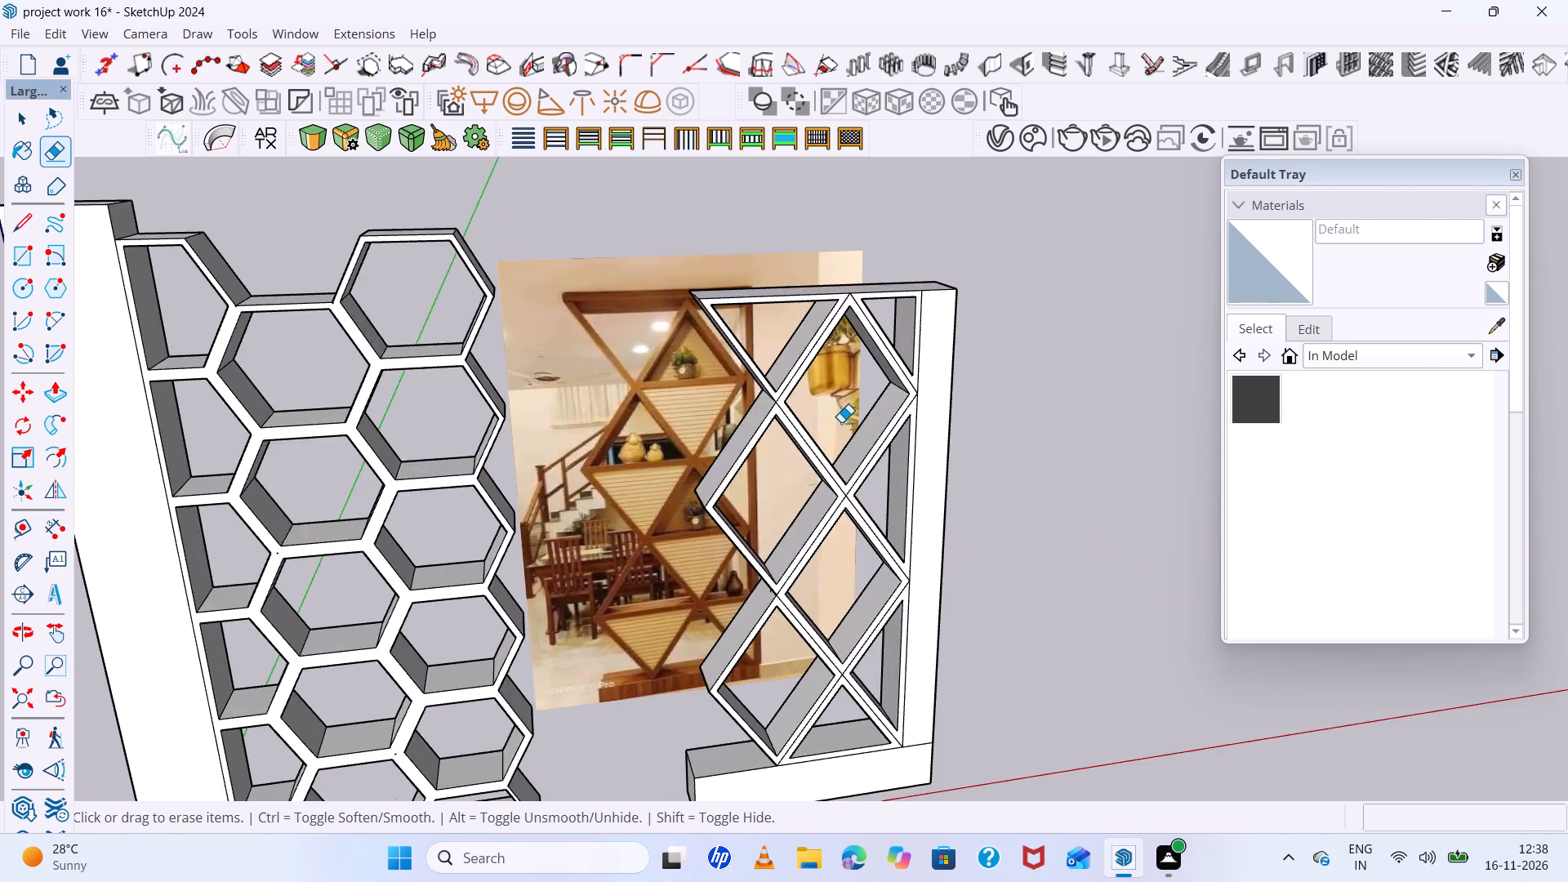
scroll(839, 415, up, 6)
scroll(839, 416, down, 6)
middle_drag(856, 439, 982, 452)
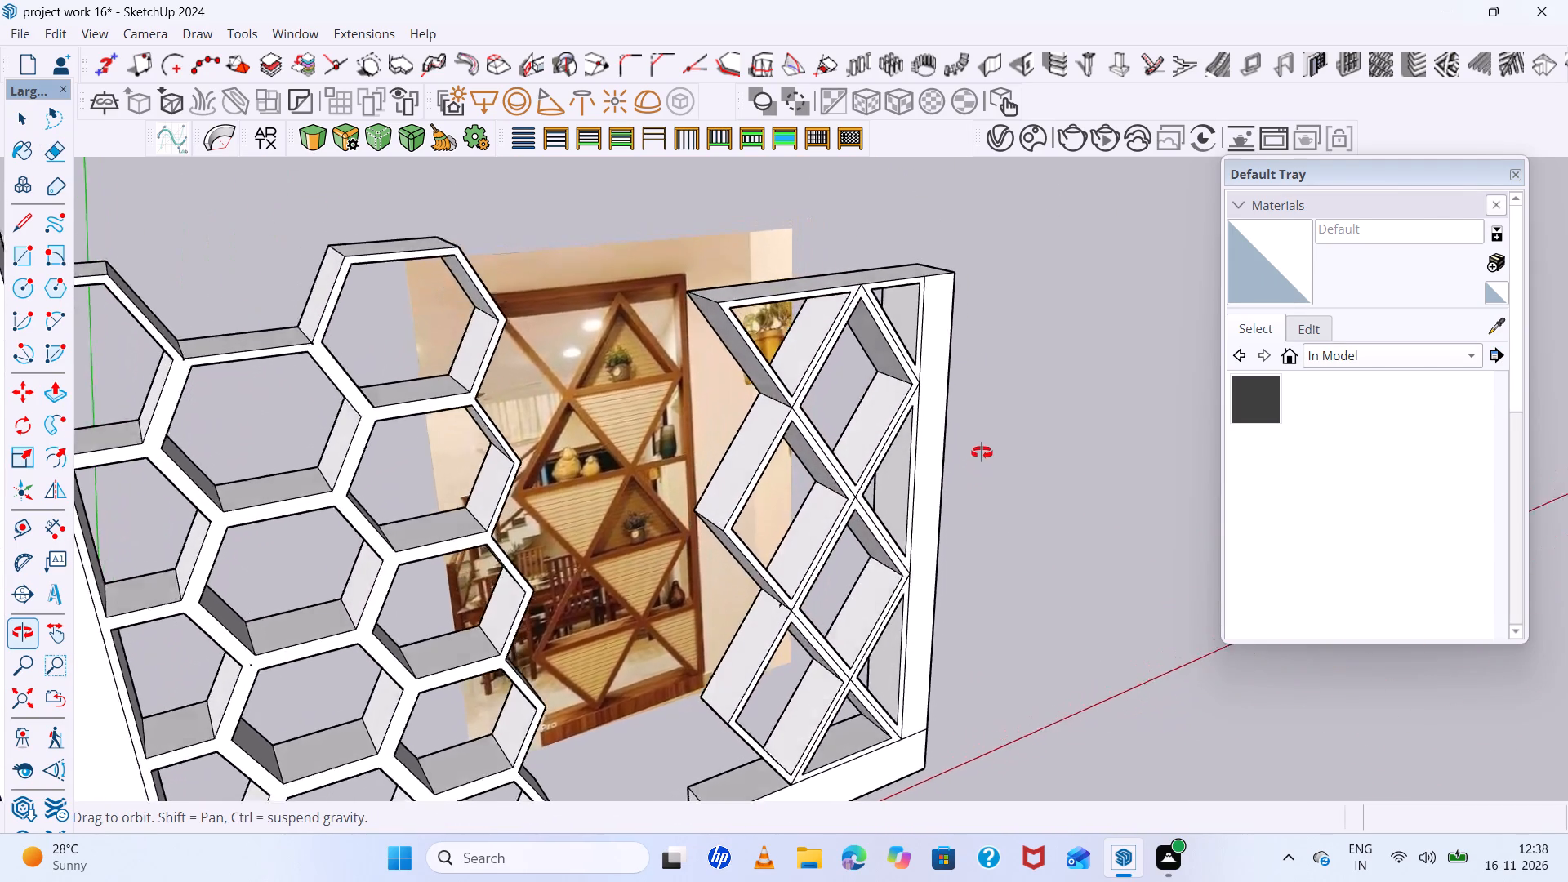
middle_drag(982, 452, 803, 402)
scroll(773, 392, up, 7)
key(space)
scroll(772, 390, up, 6)
scroll(772, 390, down, 5)
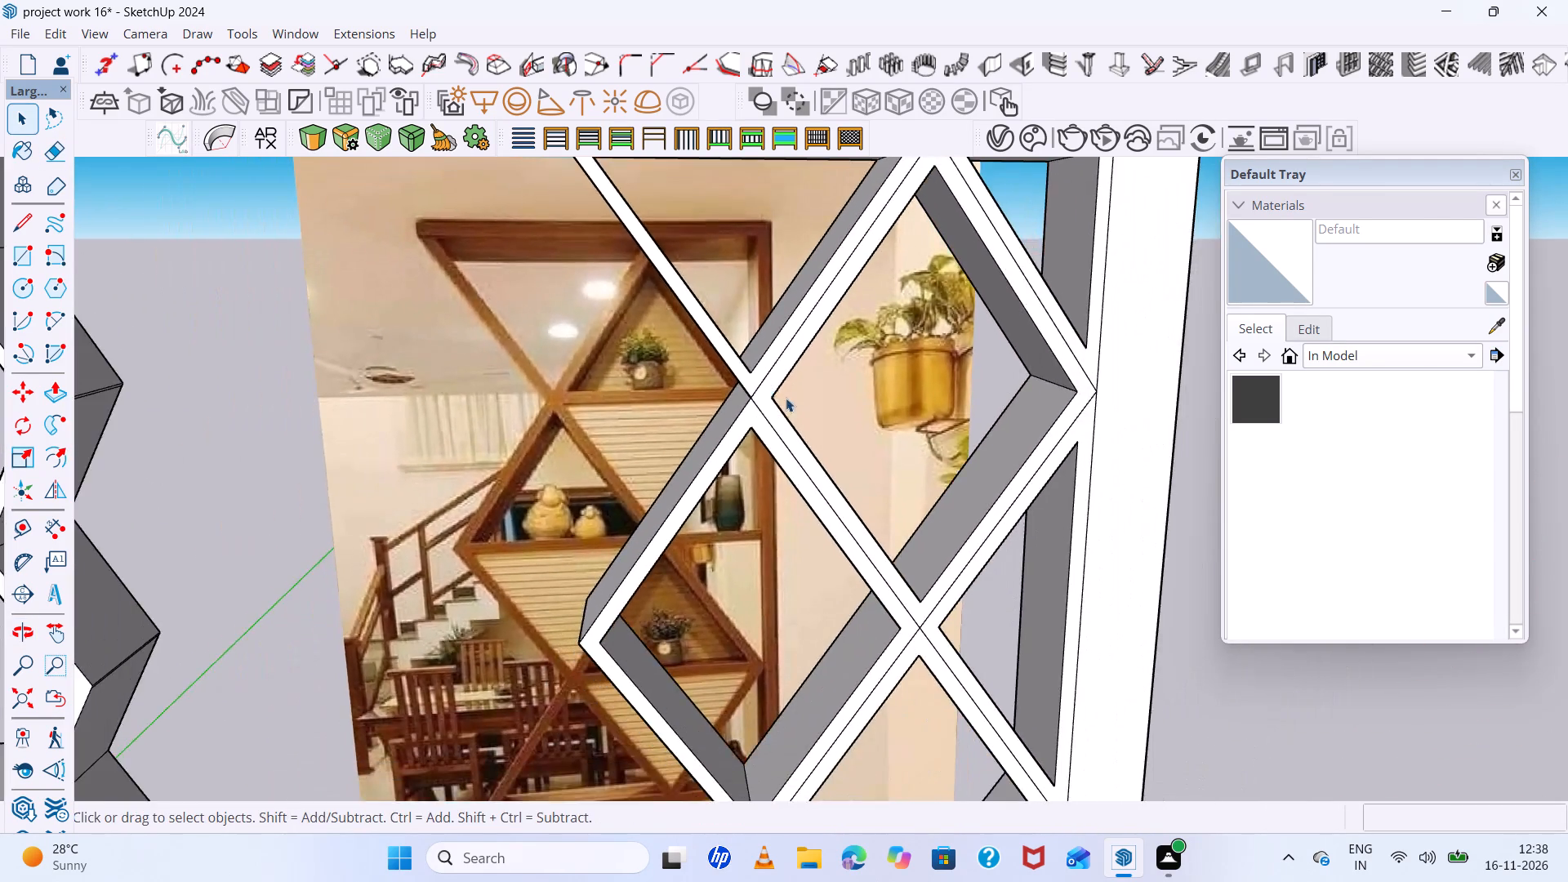
middle_drag(812, 405, 1050, 419)
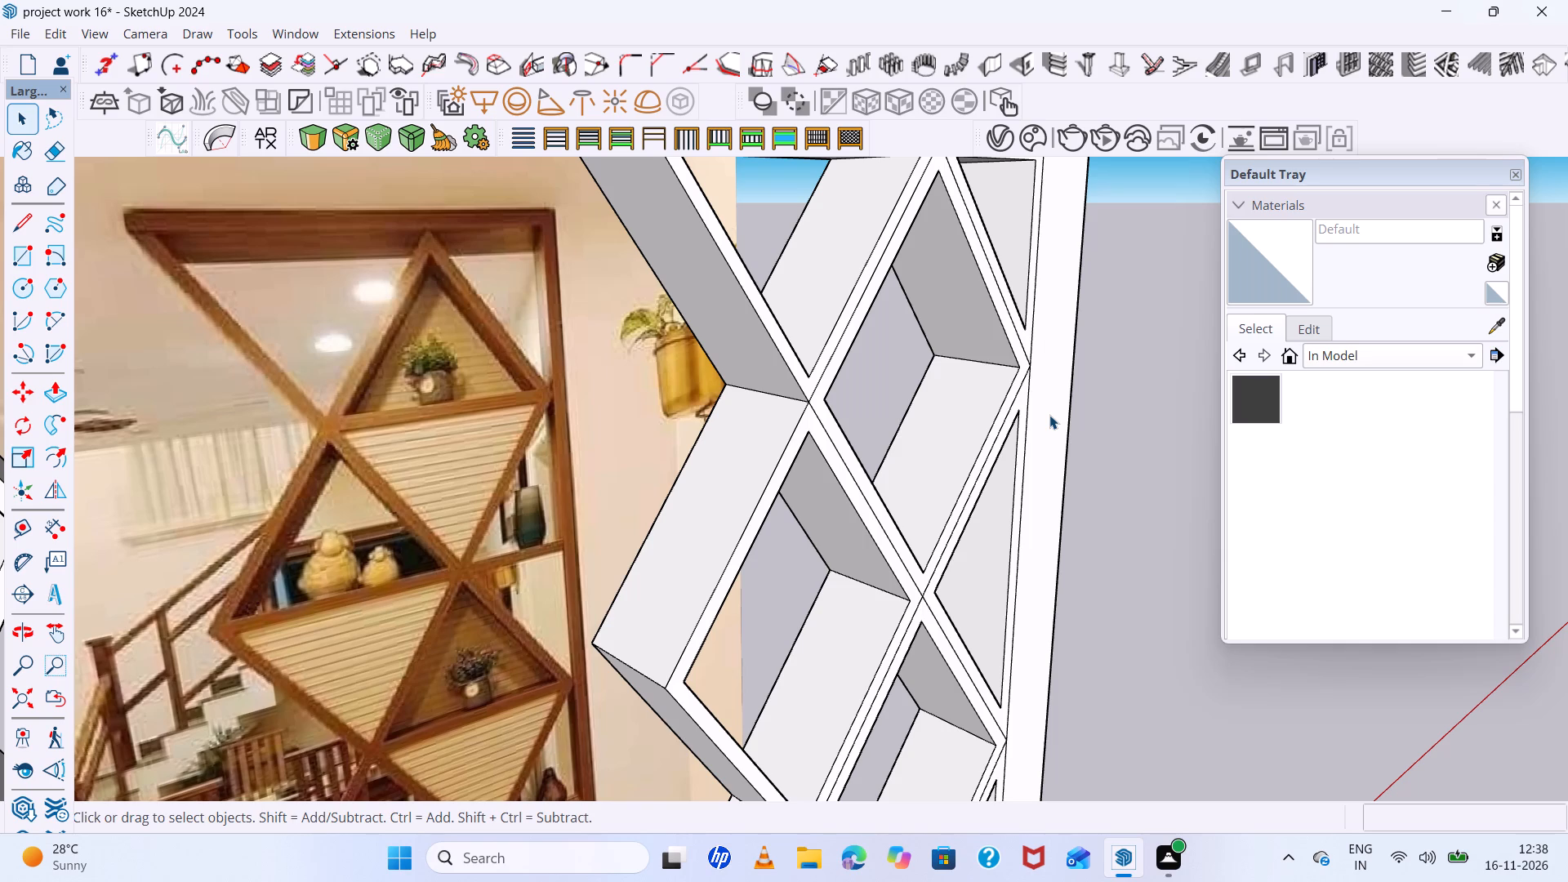
scroll(1049, 415, up, 3)
scroll(1049, 415, down, 4)
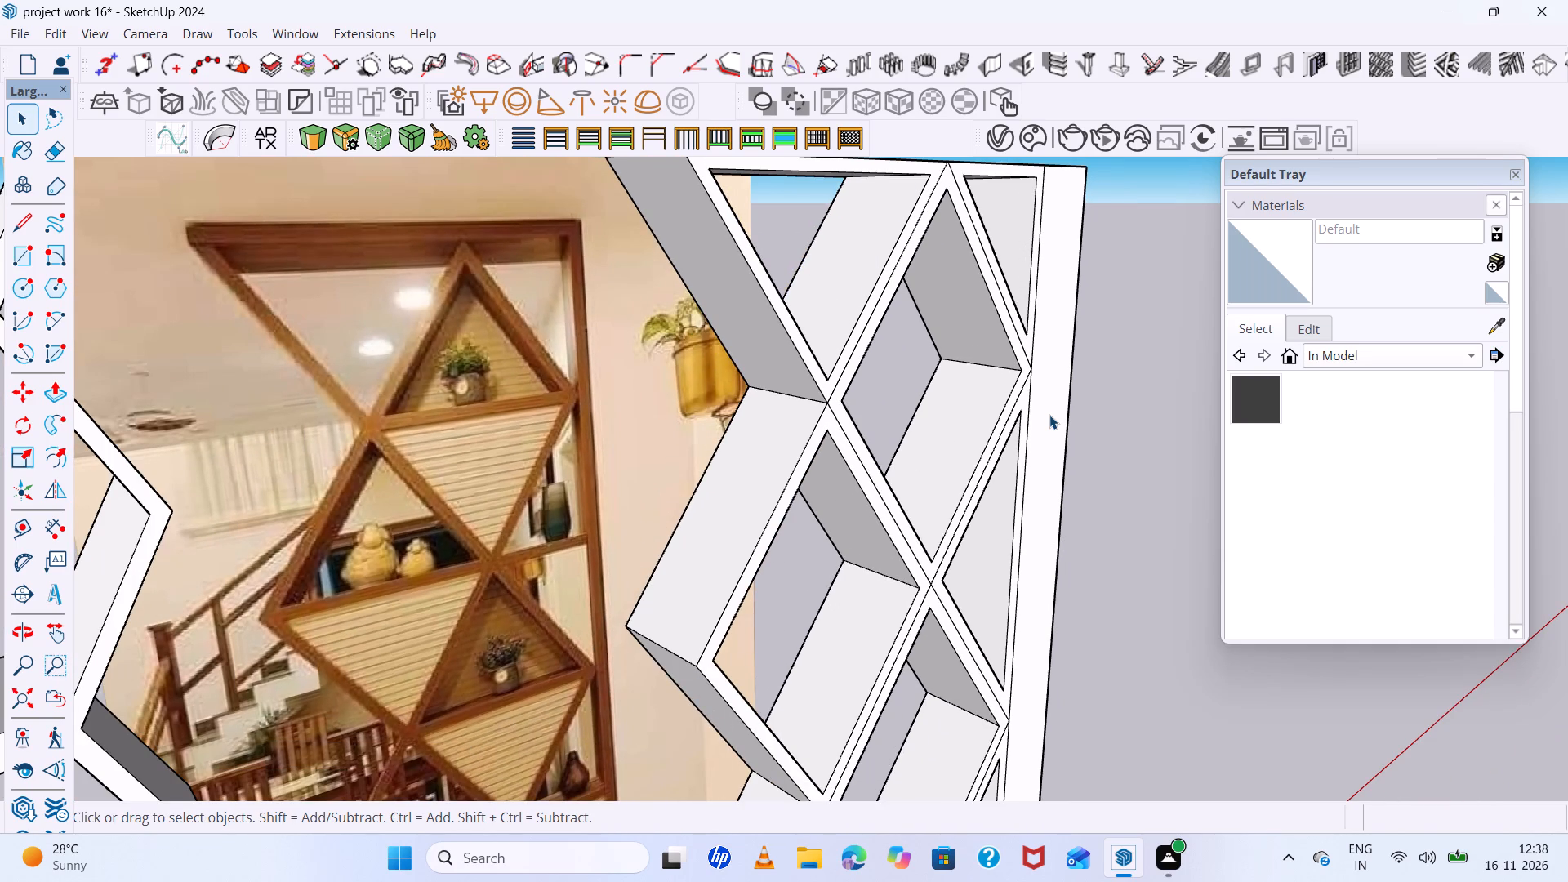
scroll(1049, 415, up, 1)
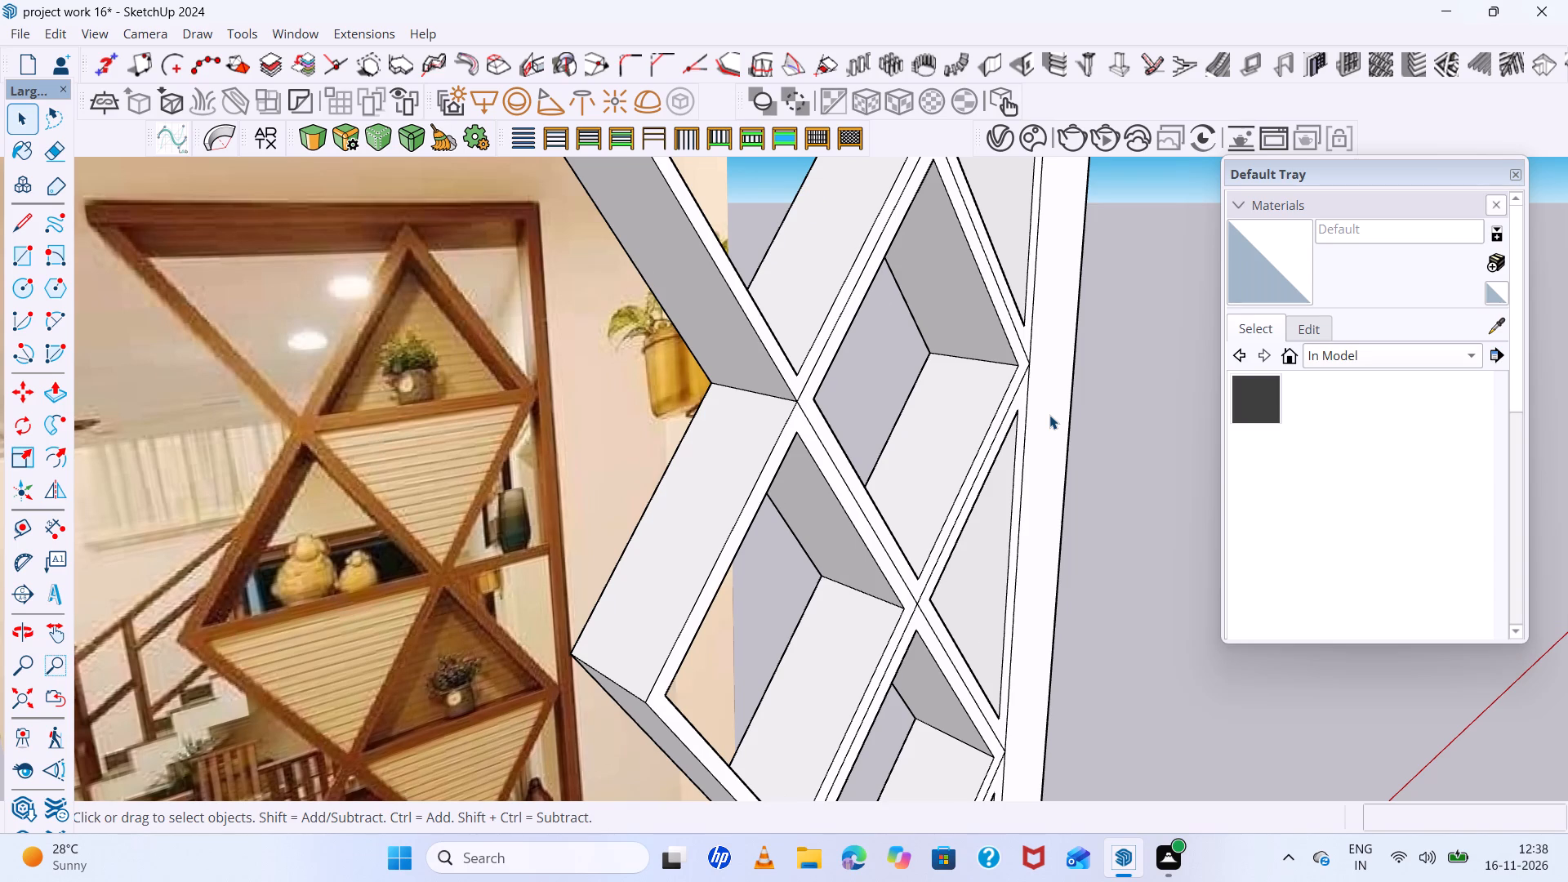
scroll(1049, 415, up, 2)
scroll(1049, 415, down, 4)
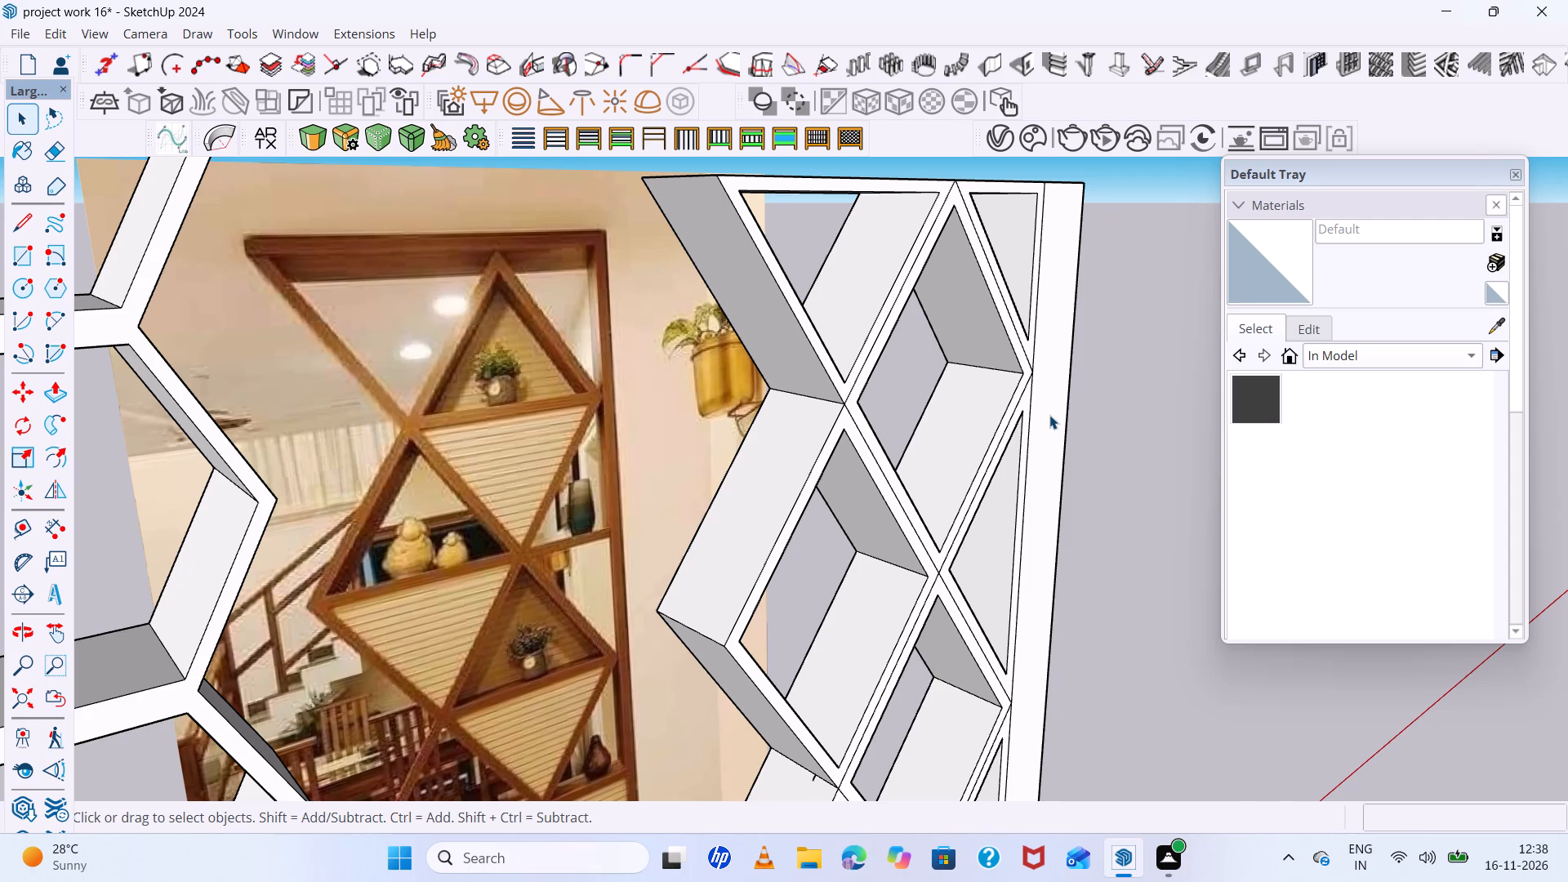
scroll(1049, 415, down, 2)
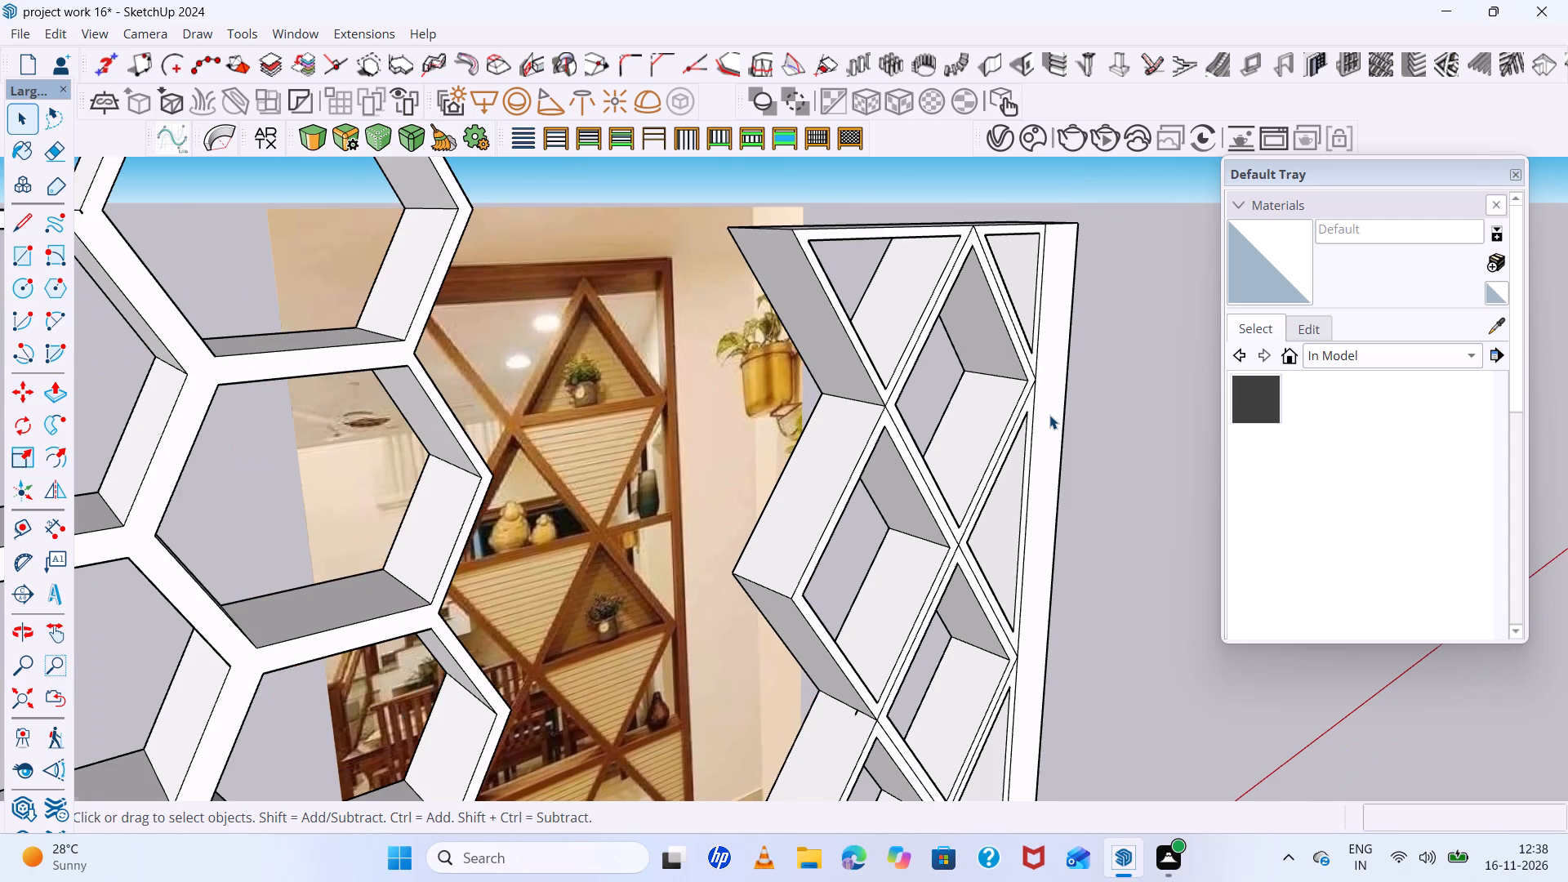
scroll(1049, 415, up, 1)
scroll(1049, 415, down, 2)
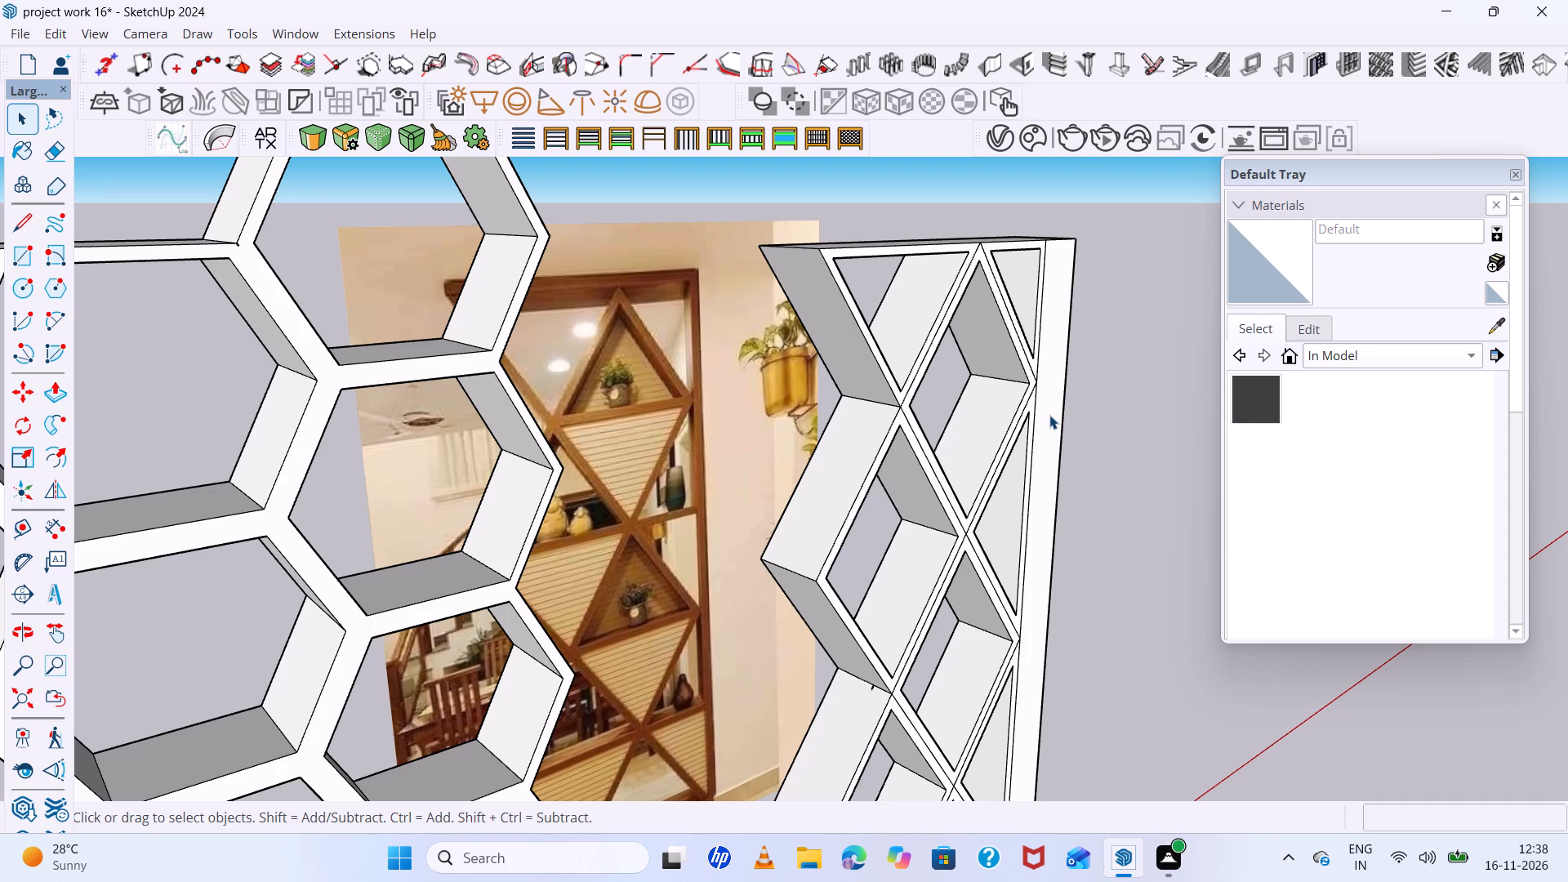
scroll(1049, 415, up, 4)
scroll(1049, 415, down, 5)
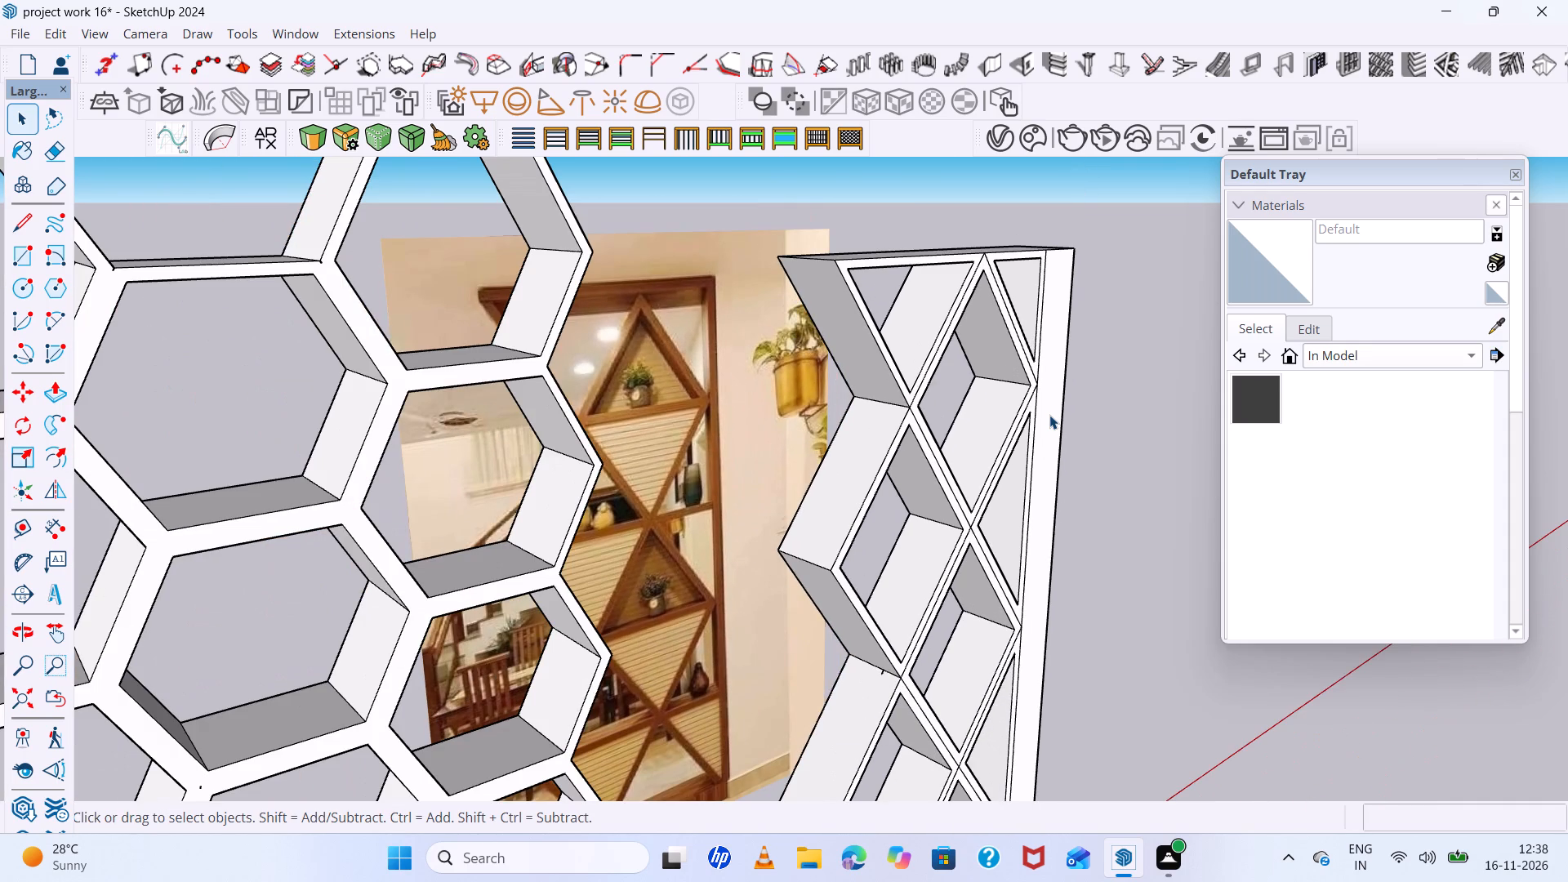
scroll(1049, 415, up, 8)
scroll(1049, 414, down, 6)
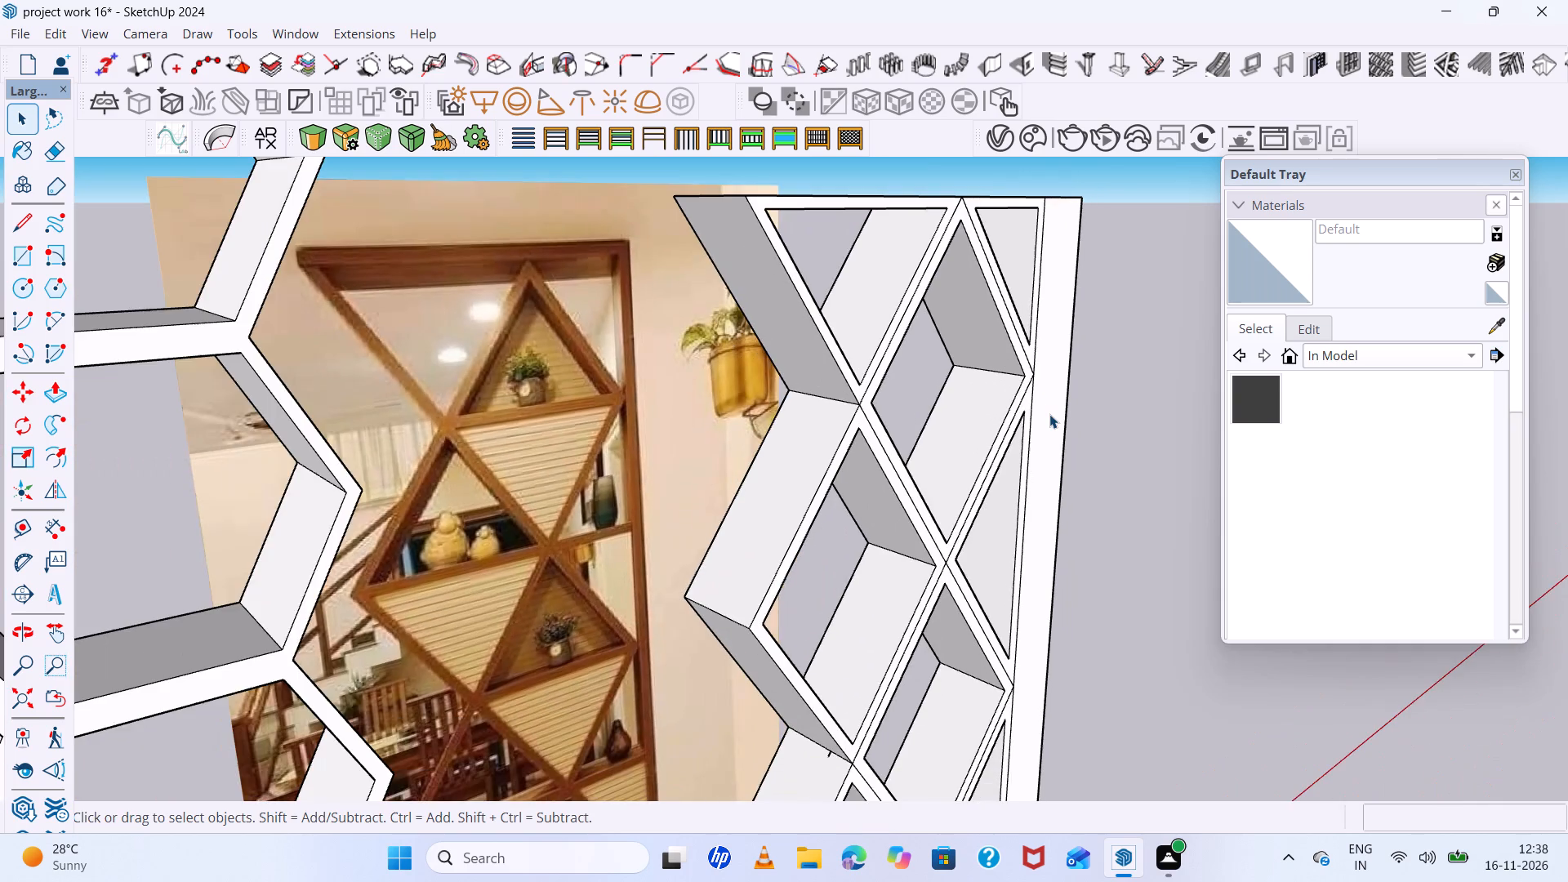
scroll(1050, 354, up, 5)
middle_drag(1035, 355, 670, 409)
scroll(899, 347, up, 1)
scroll(687, 379, down, 6)
middle_drag(708, 386, 967, 317)
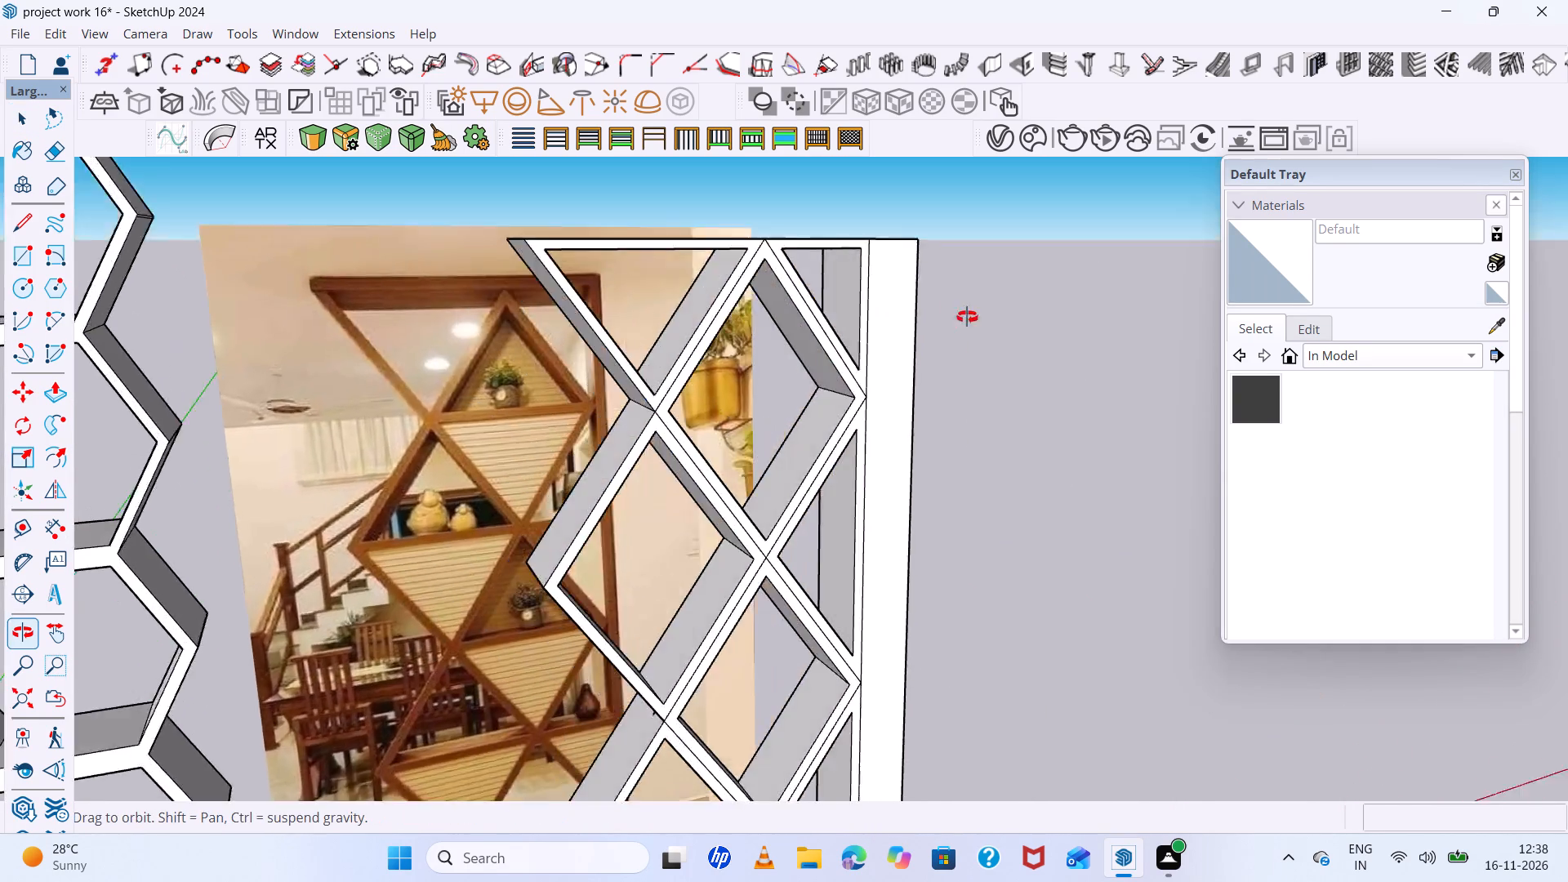
middle_drag(967, 317, 1165, 304)
scroll(679, 380, up, 11)
middle_drag(789, 440, 505, 398)
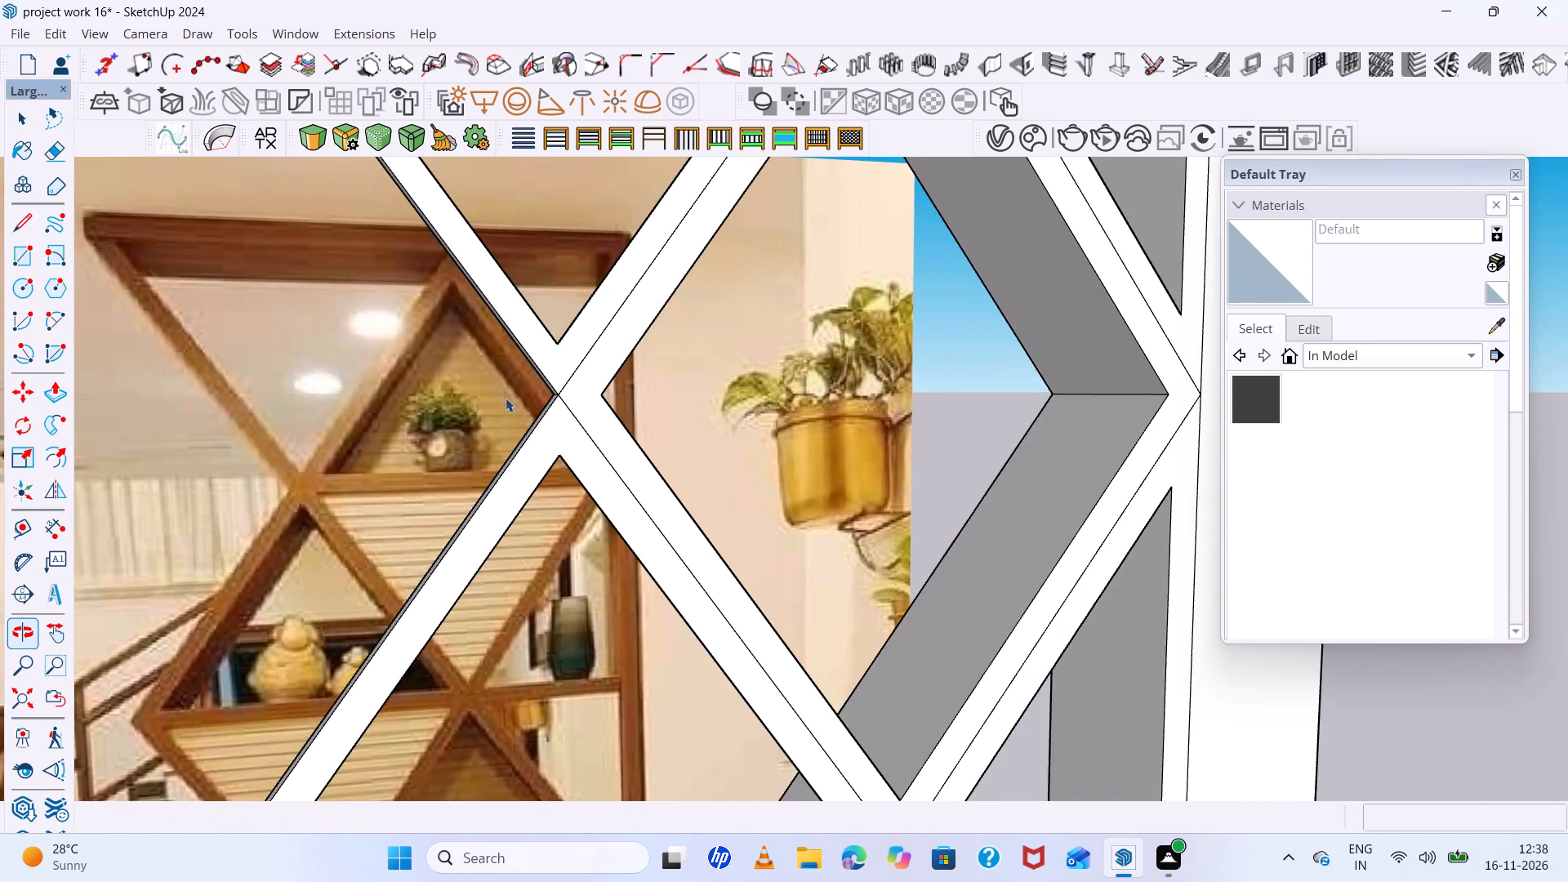
scroll(538, 419, up, 6)
middle_drag(543, 417, 518, 394)
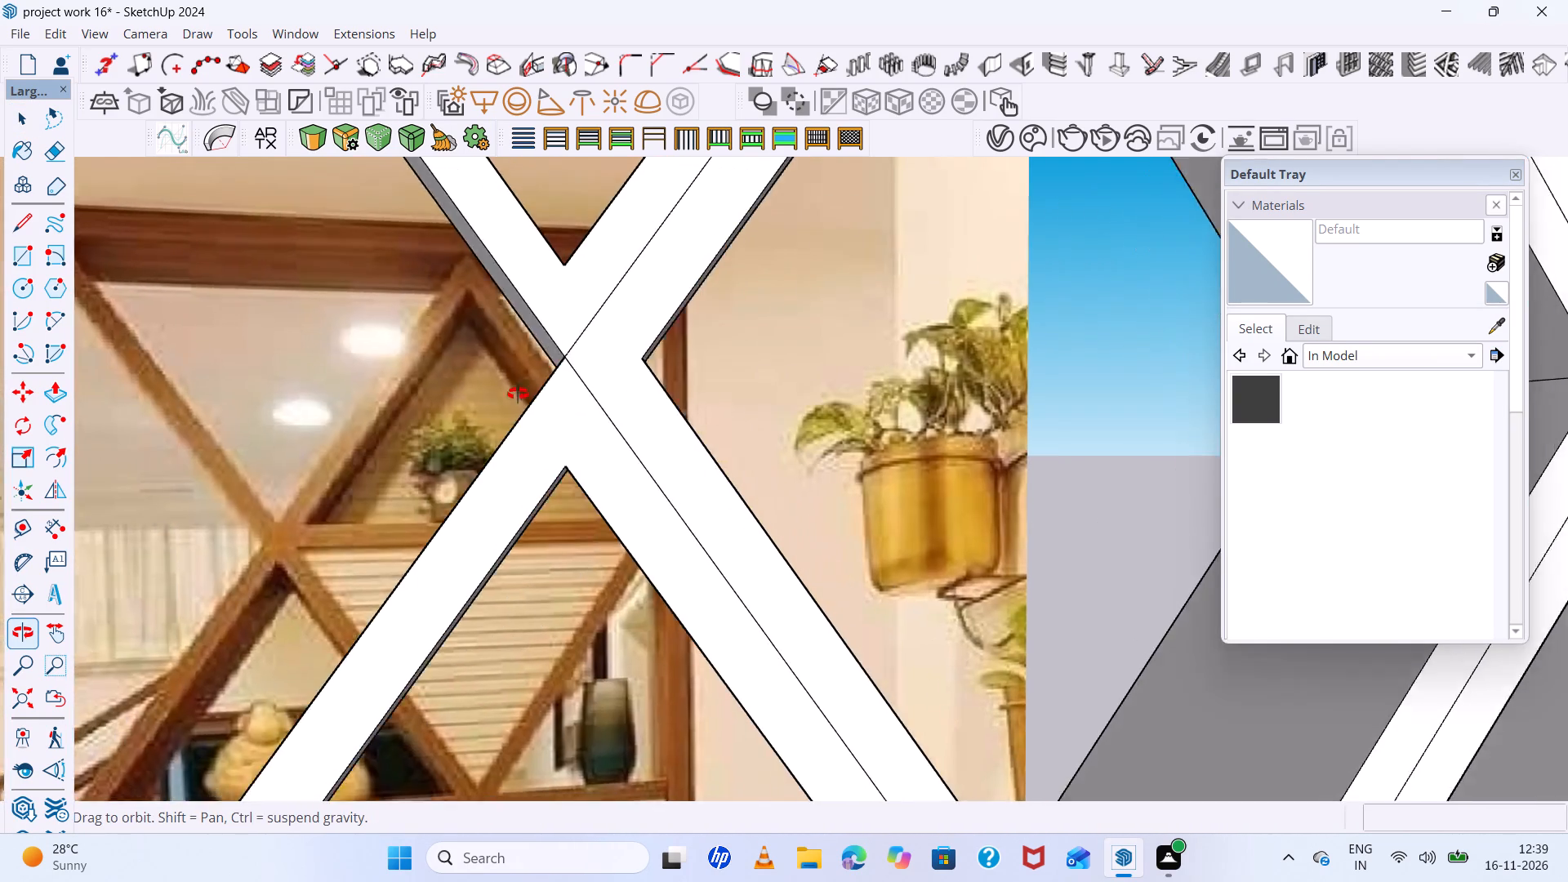
middle_drag(518, 394, 507, 395)
scroll(507, 395, down, 20)
scroll(673, 523, up, 11)
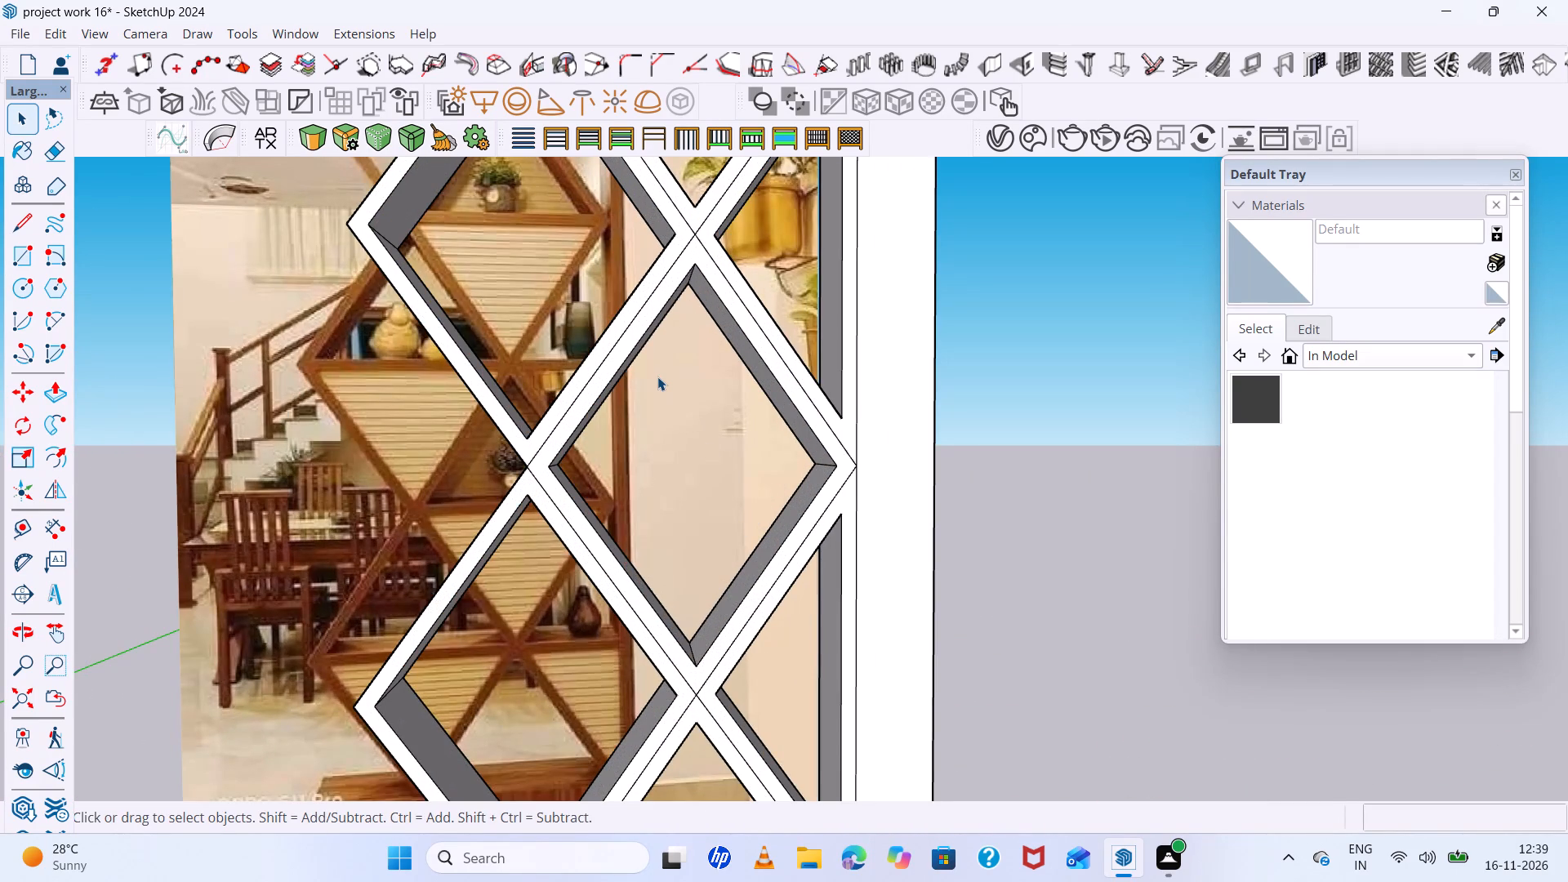
scroll(657, 376, down, 7)
middle_drag(652, 373, 644, 354)
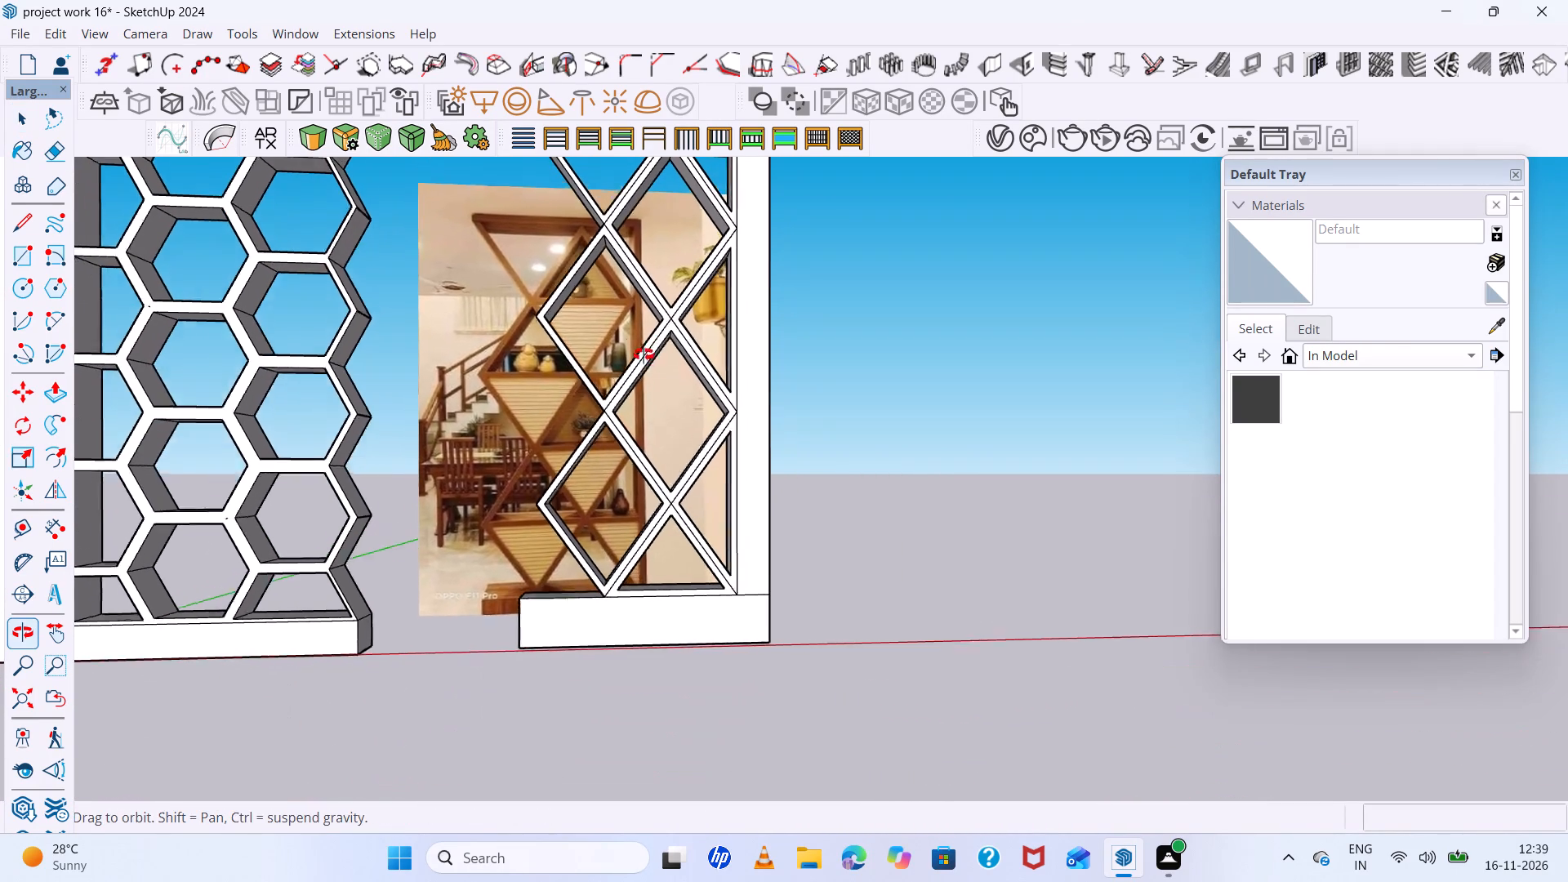
middle_drag(644, 354, 610, 314)
scroll(610, 314, up, 6)
scroll(635, 399, down, 3)
scroll(171, 164, up, 4)
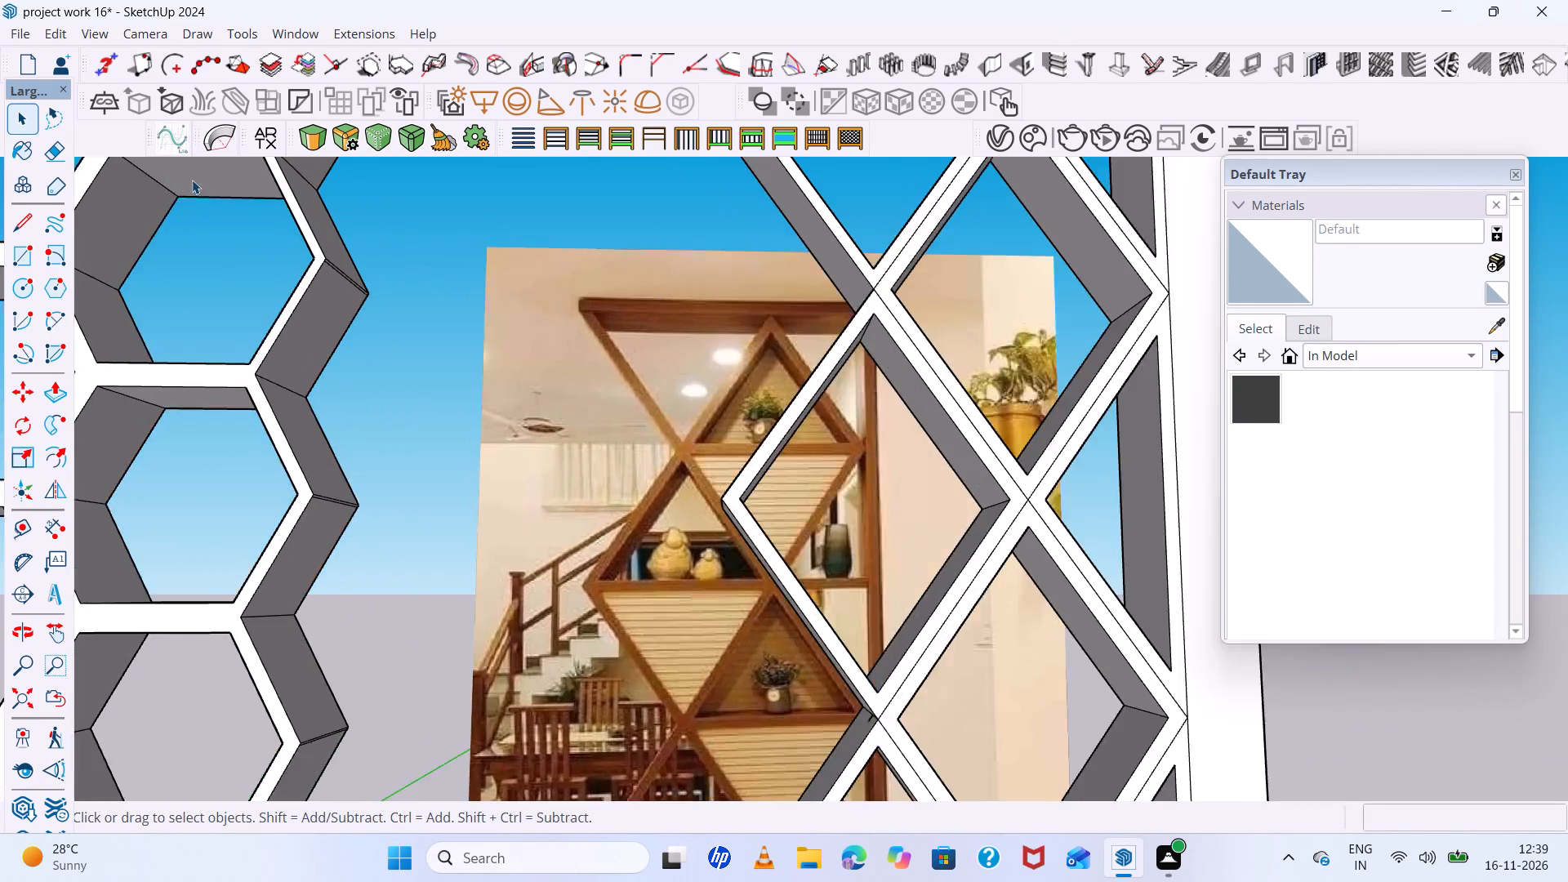
scroll(192, 180, up, 2)
scroll(343, 293, down, 6)
scroll(581, 422, up, 6)
Push a diamond cell's upper sloping inner face into its lattice strip, up to the strip's centre line.
middle_drag(857, 475, 639, 265)
scroll(1081, 486, up, 5)
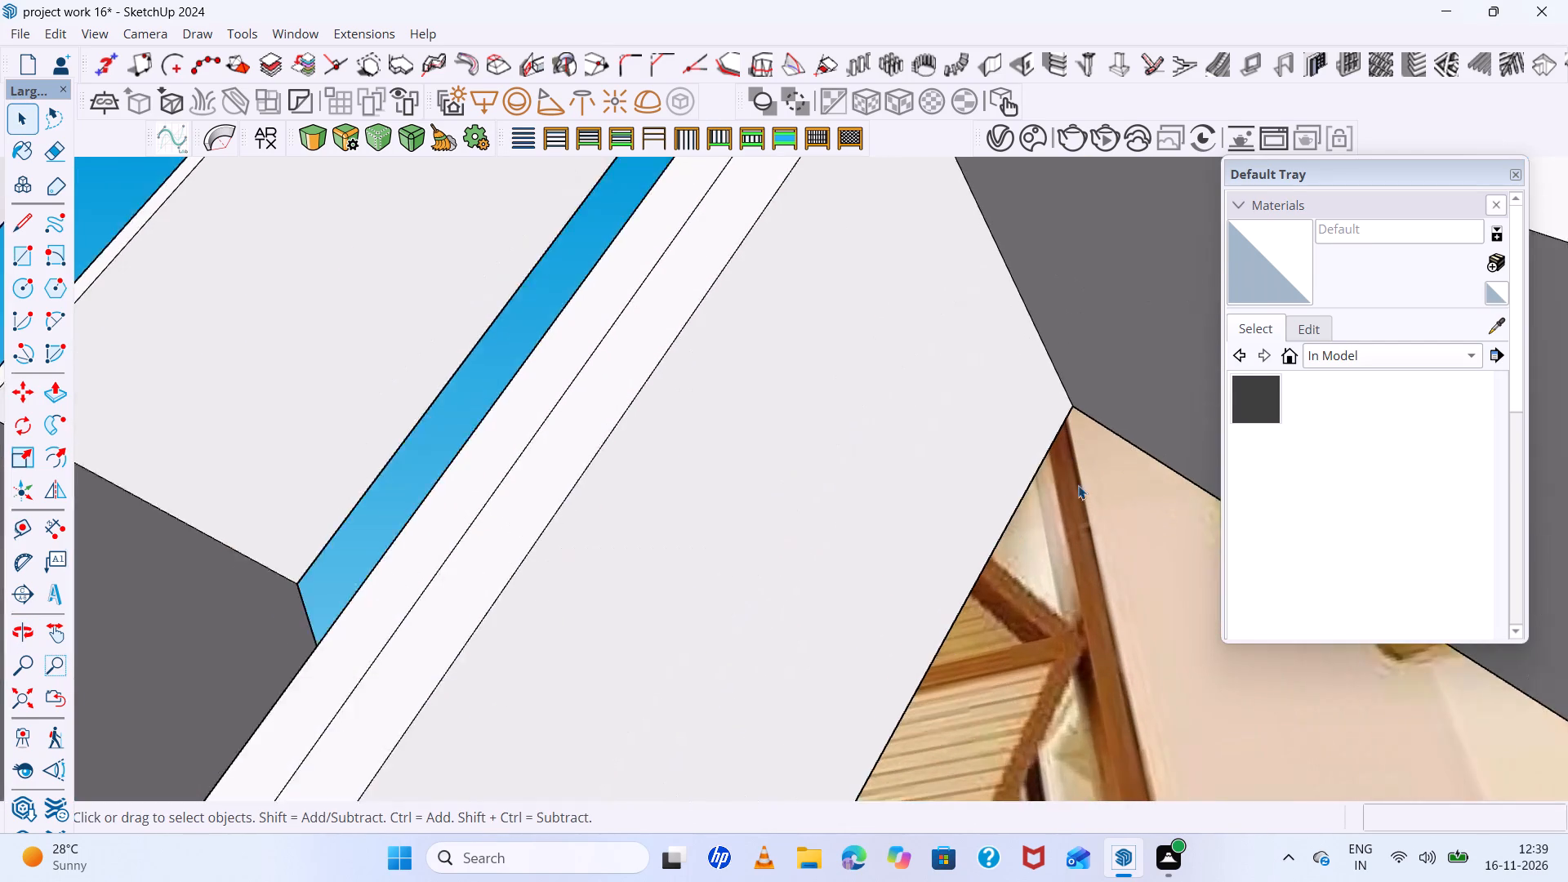
click(853, 448)
scroll(782, 437, down, 7)
middle_drag(781, 443, 850, 542)
scroll(849, 541, up, 1)
scroll(814, 503, down, 5)
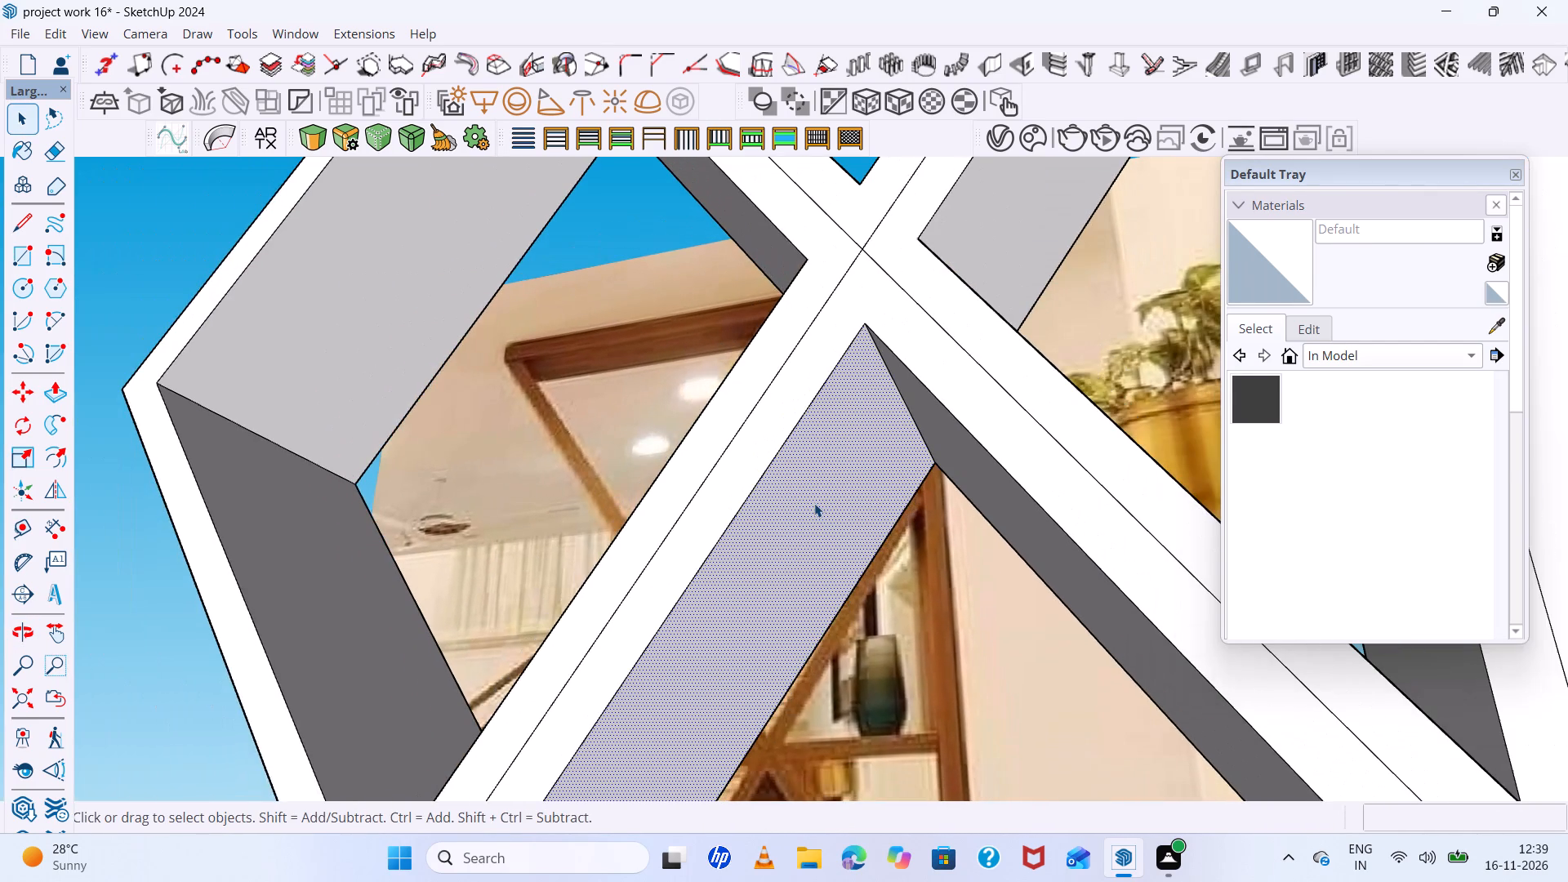
key(p)
click(814, 503)
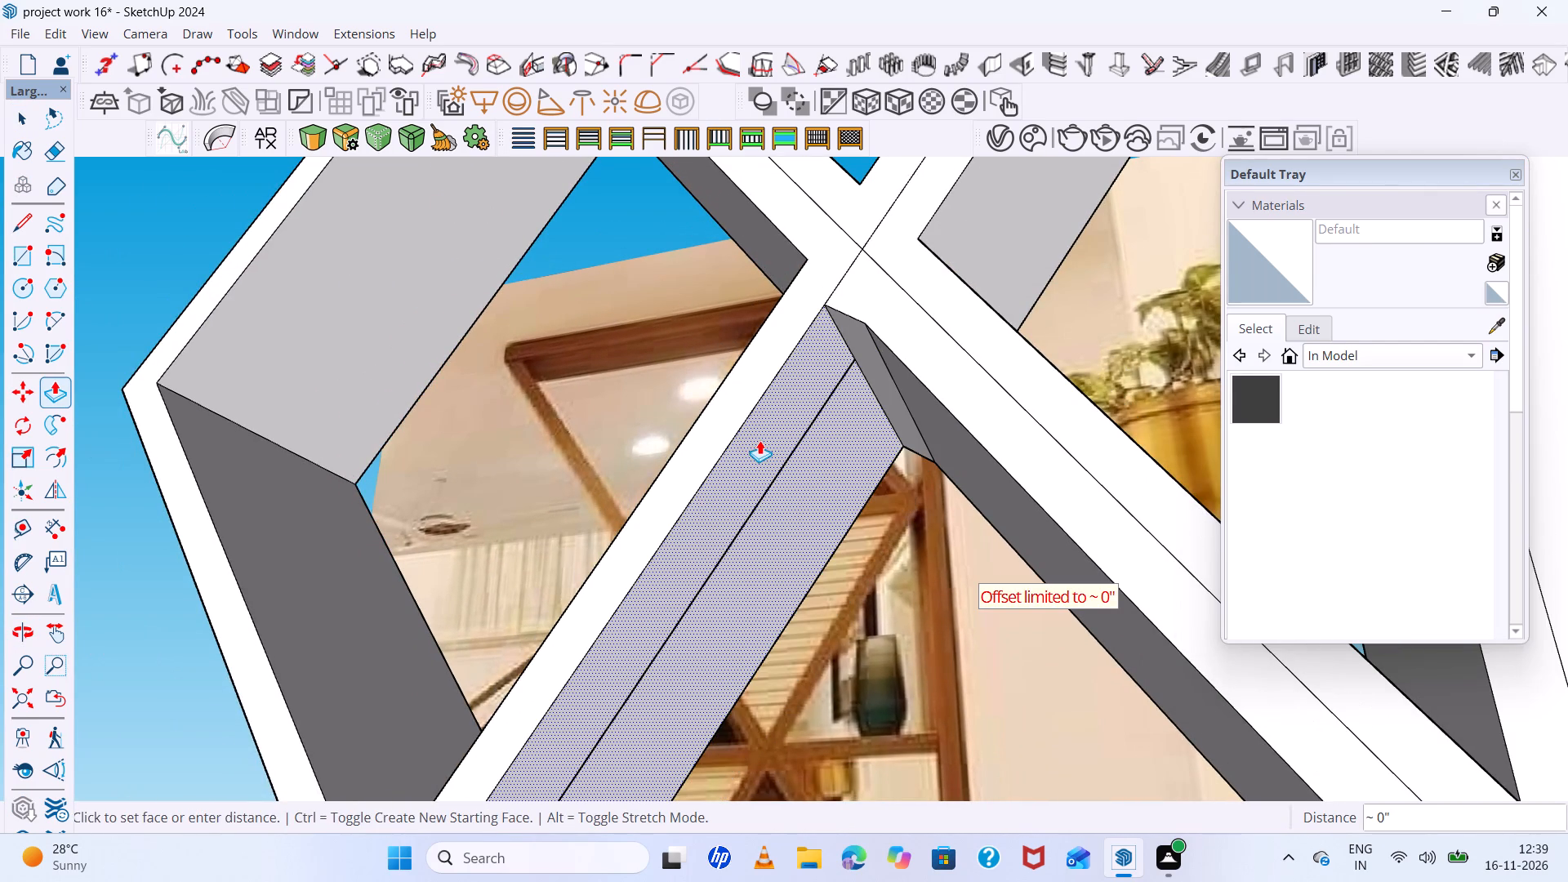
click(742, 418)
scroll(742, 418, down, 6)
middle_drag(801, 473, 981, 622)
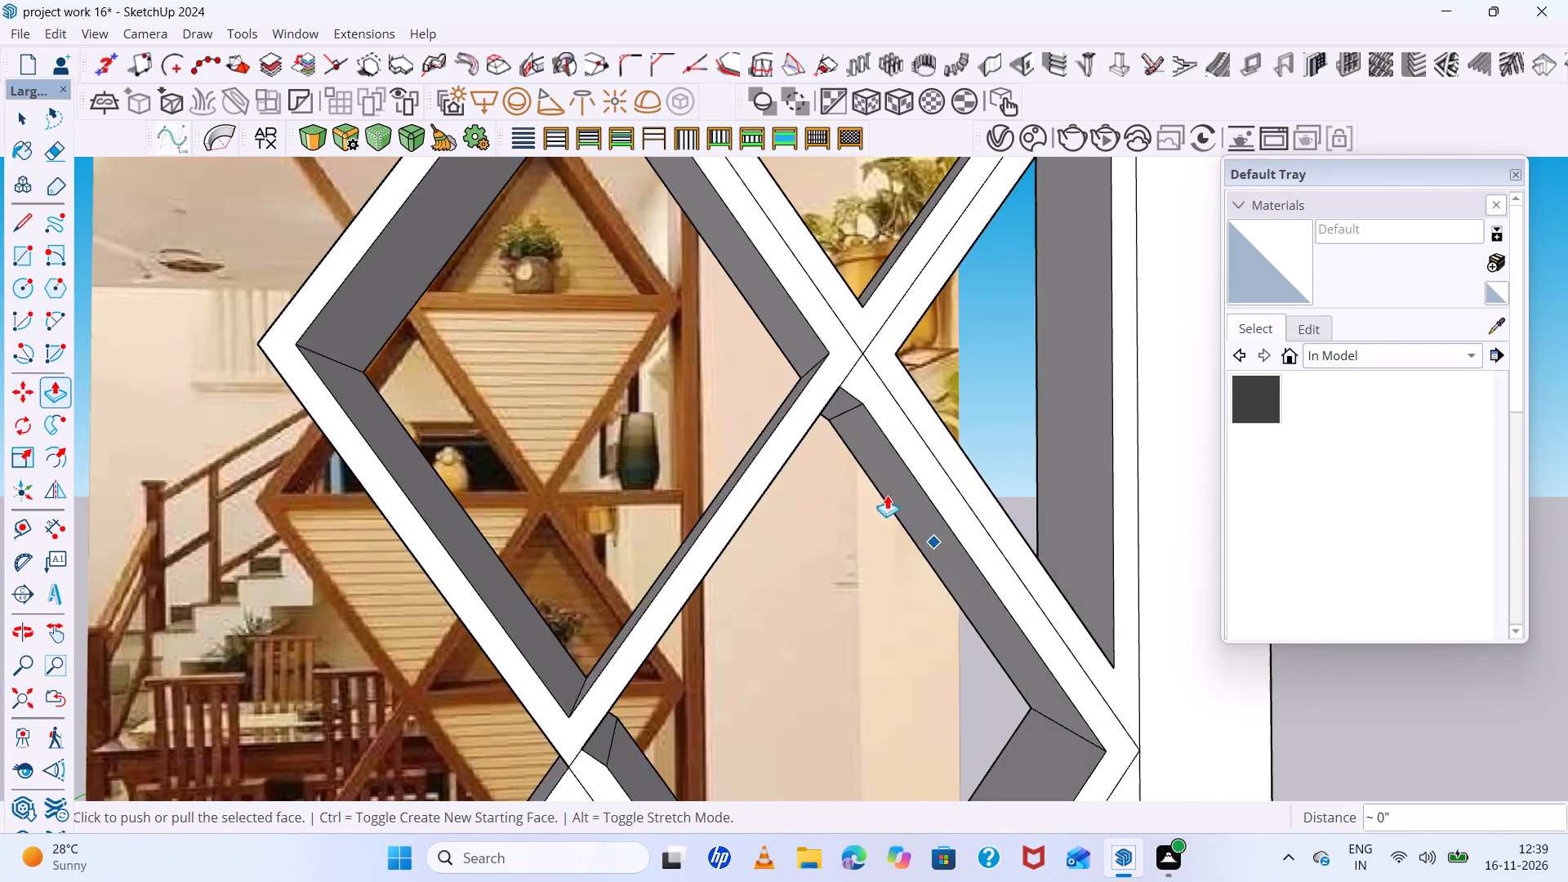
Undo the last push of the diamond cell's upper sloping inner face.
scroll(778, 417, down, 6)
scroll(825, 411, up, 11)
middle_drag(868, 475, 902, 427)
key(space)
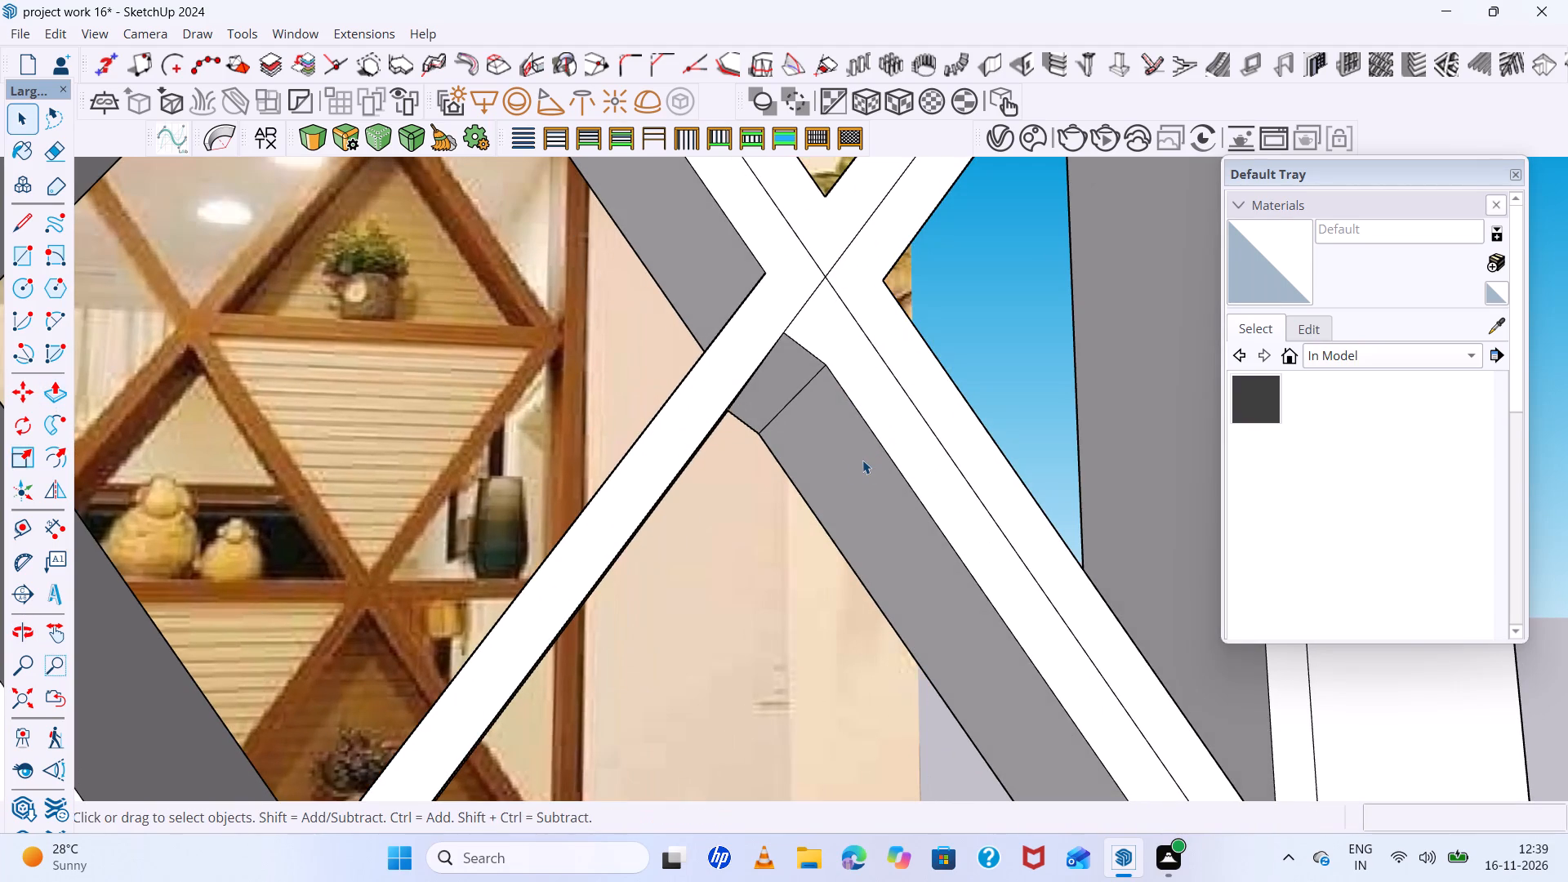
key(ctrl+z)
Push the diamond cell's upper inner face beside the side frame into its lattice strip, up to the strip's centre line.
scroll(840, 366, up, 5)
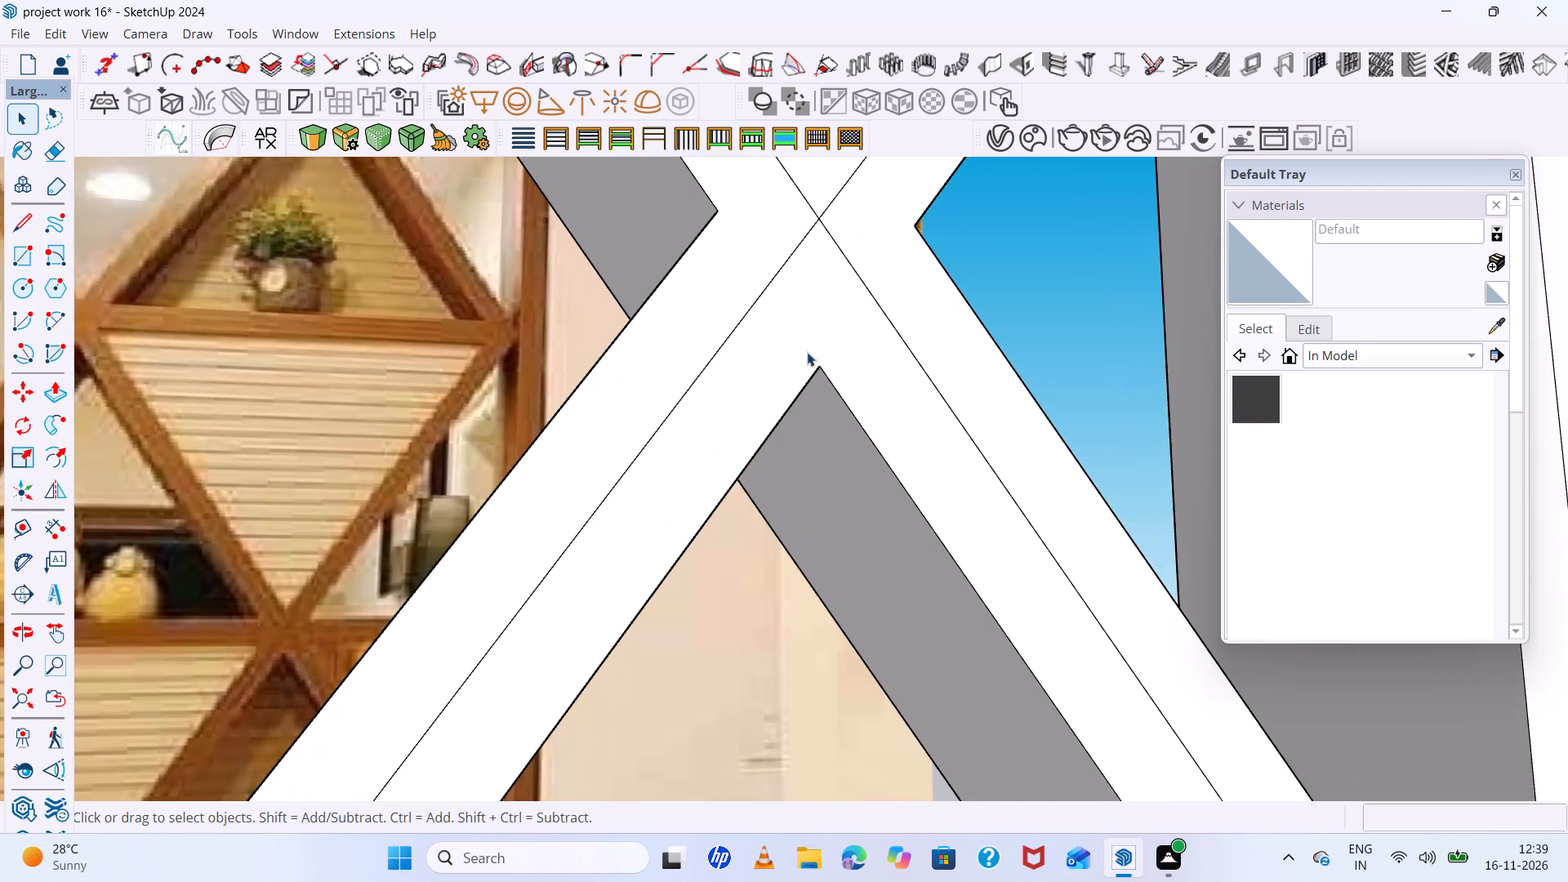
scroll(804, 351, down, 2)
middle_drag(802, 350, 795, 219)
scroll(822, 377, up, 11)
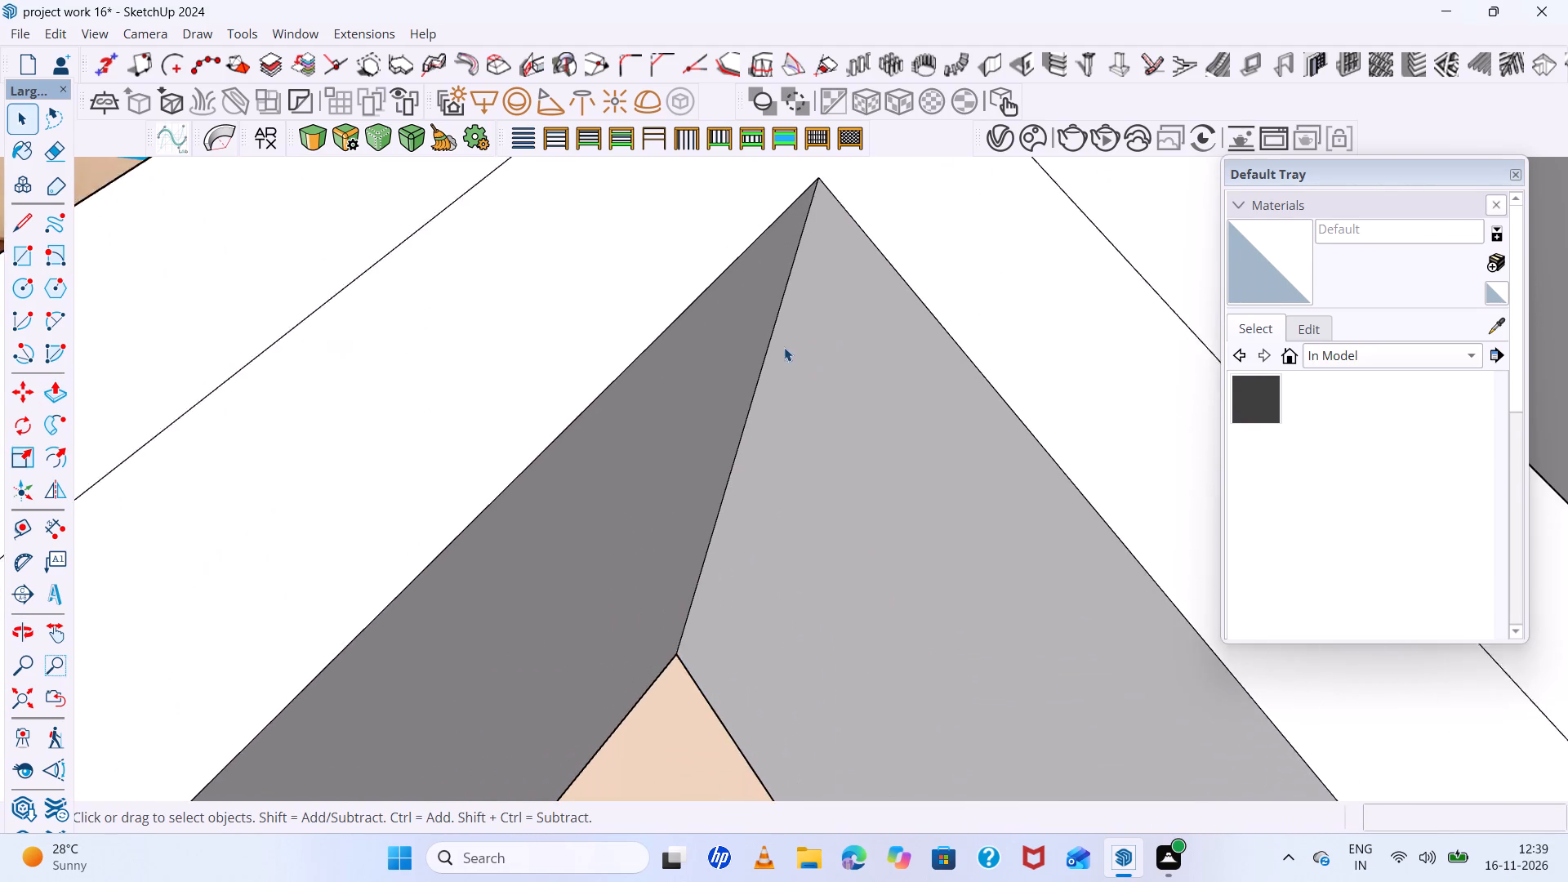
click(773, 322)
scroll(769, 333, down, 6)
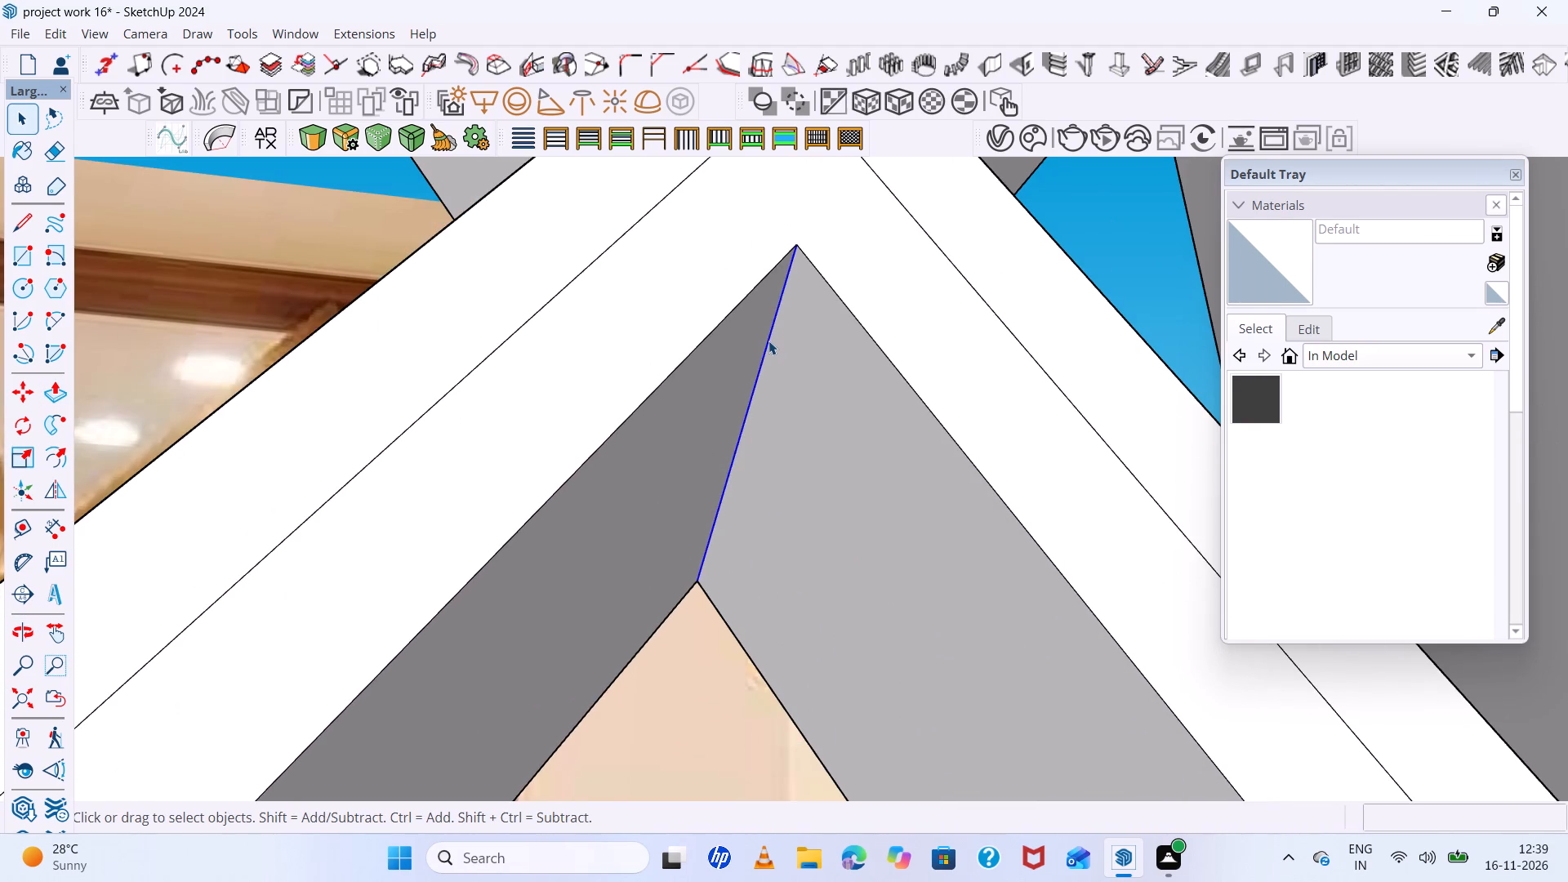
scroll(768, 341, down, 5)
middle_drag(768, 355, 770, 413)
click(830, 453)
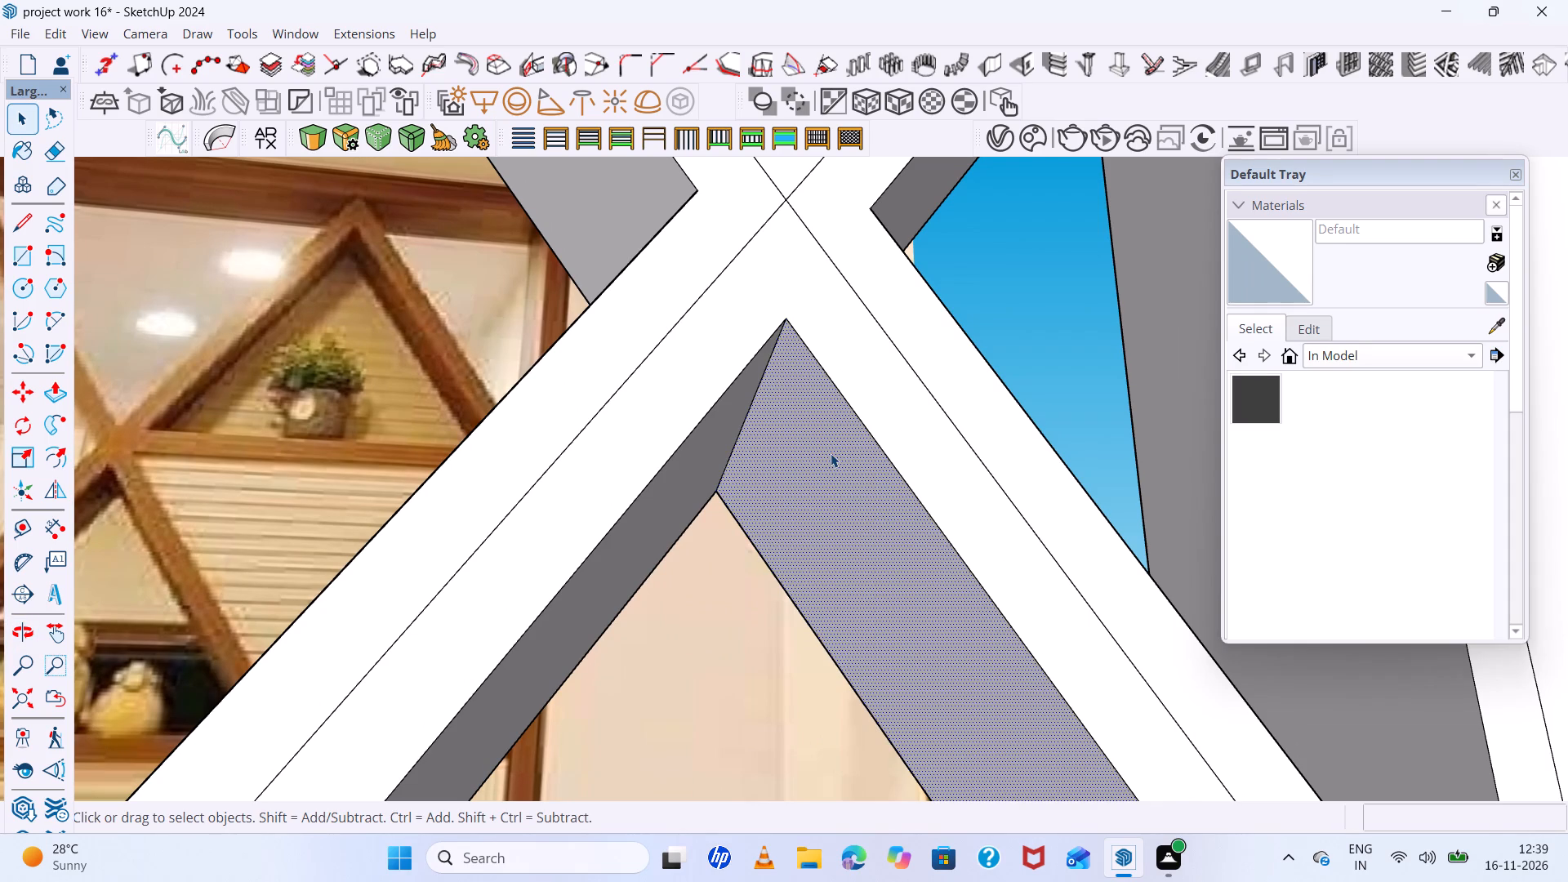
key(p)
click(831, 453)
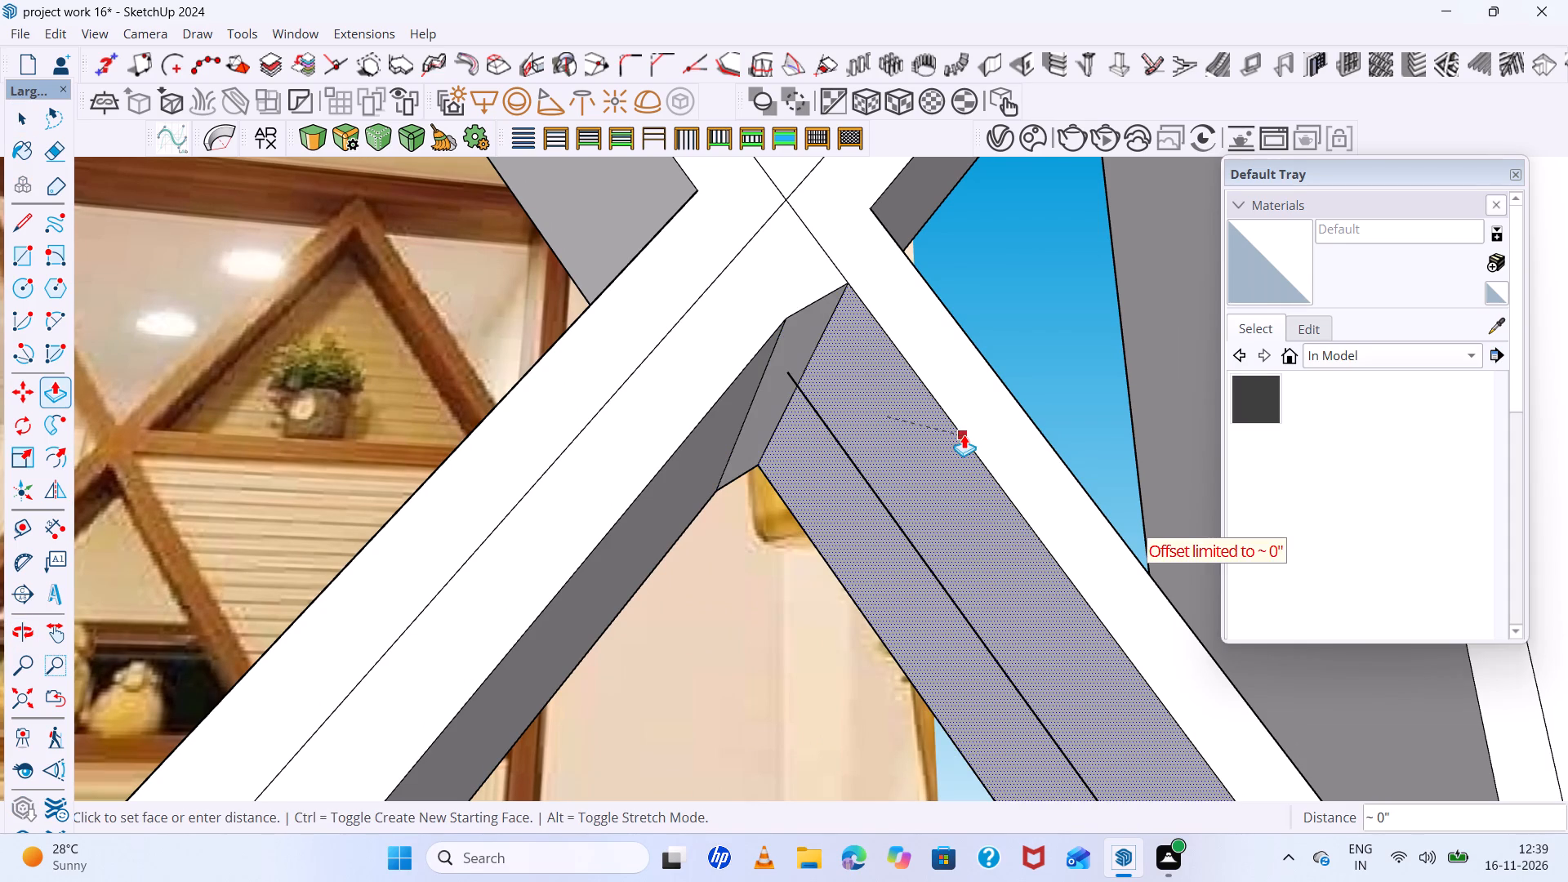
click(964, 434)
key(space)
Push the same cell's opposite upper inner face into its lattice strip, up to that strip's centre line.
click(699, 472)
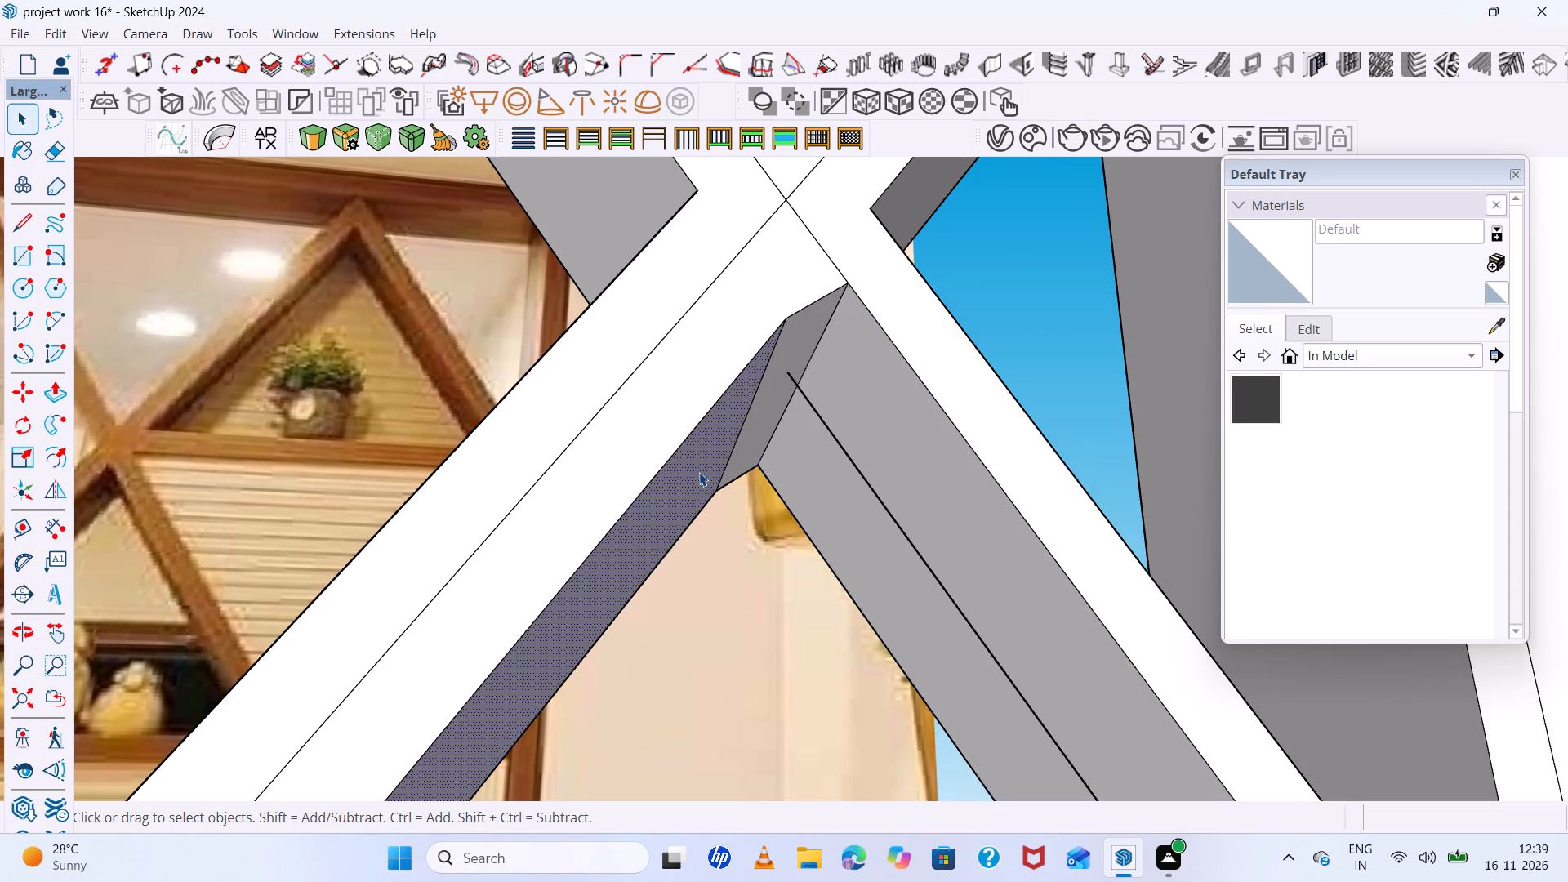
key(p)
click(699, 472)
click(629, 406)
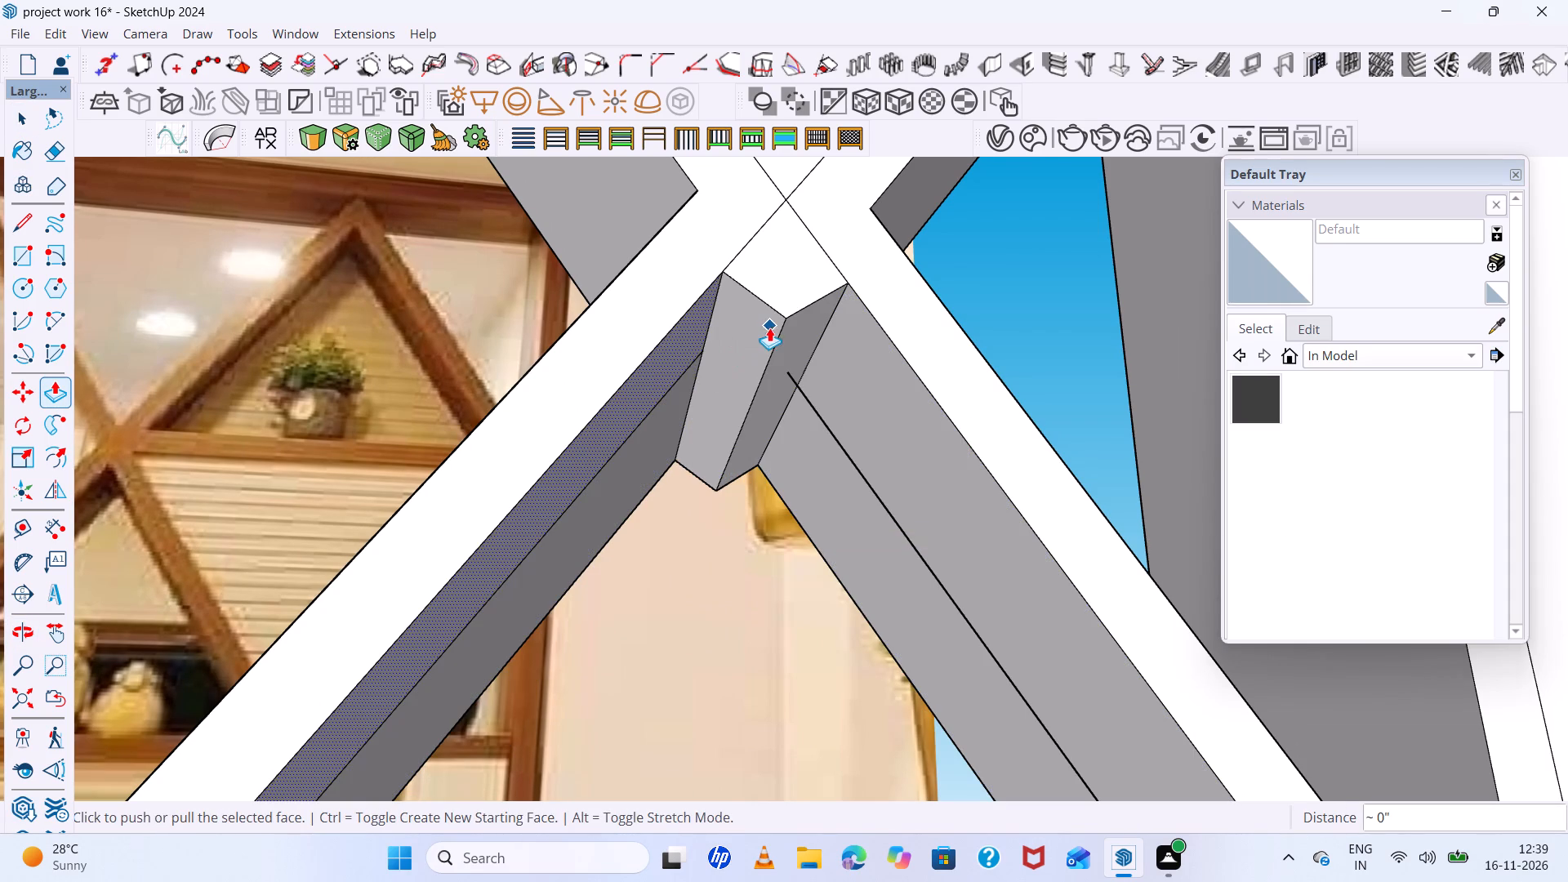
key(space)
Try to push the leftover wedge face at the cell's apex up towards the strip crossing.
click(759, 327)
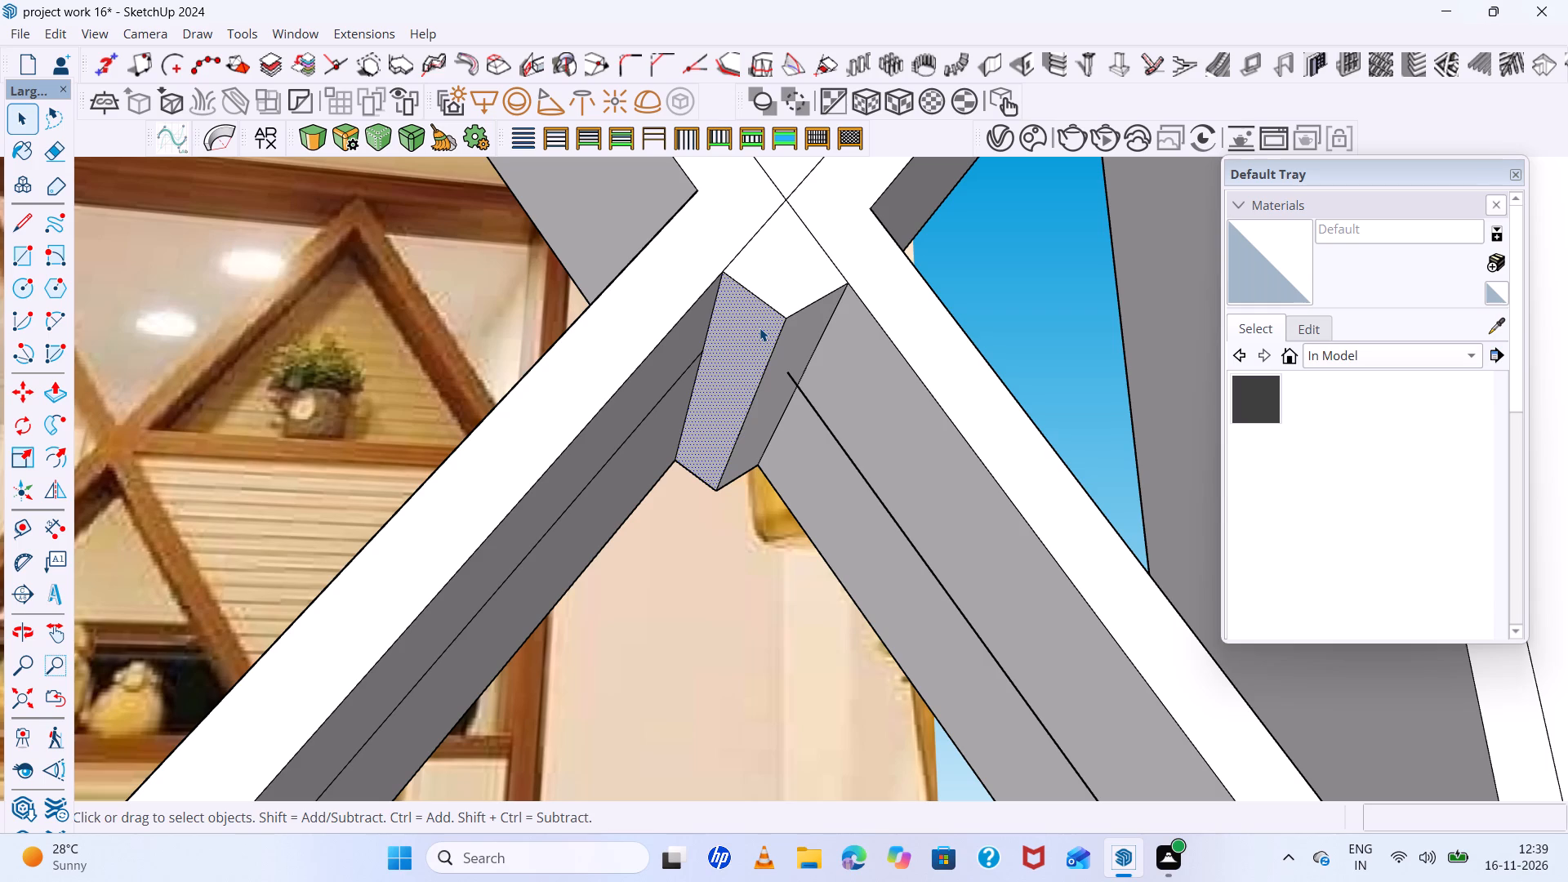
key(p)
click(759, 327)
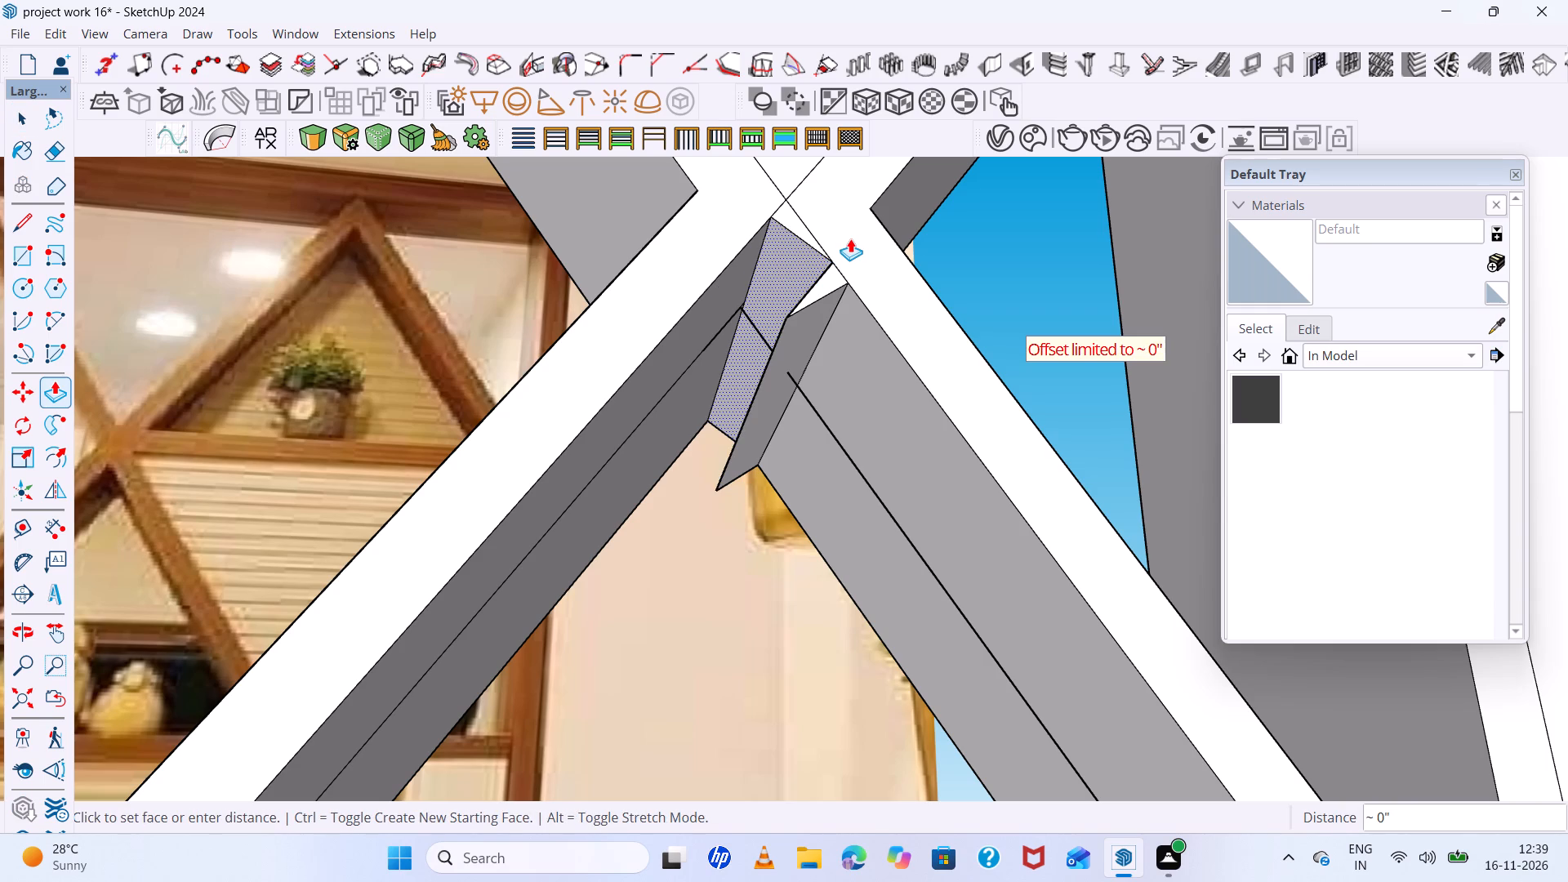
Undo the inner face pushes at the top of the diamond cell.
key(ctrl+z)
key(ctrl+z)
Examine the diamond panel's lattice cells close up and at full height beside the reference image.
scroll(758, 319, down, 20)
scroll(758, 319, down, 1)
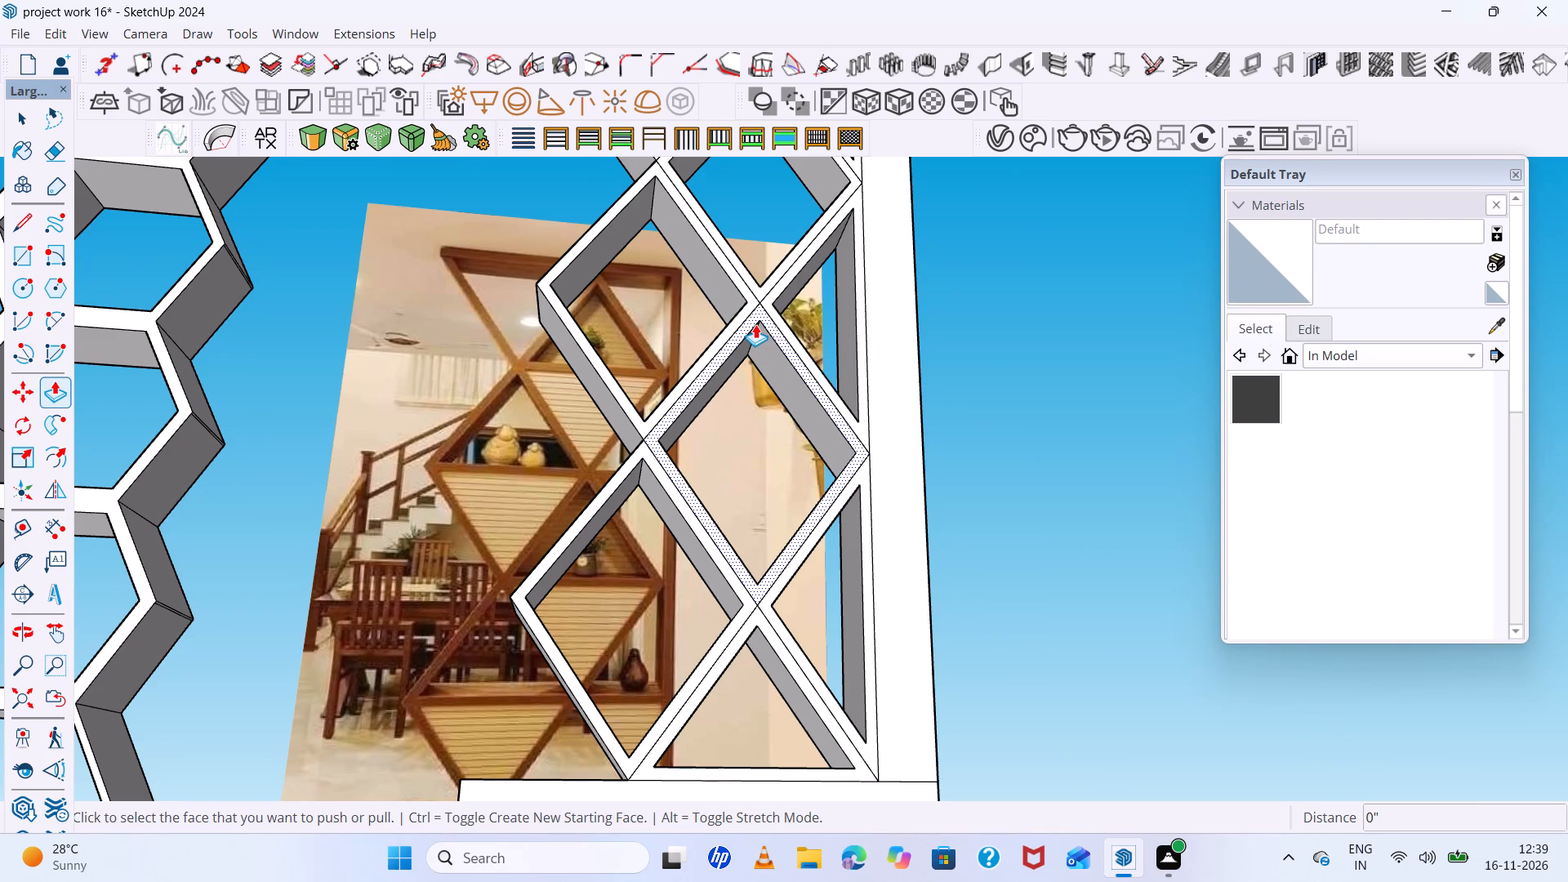
scroll(755, 326, down, 1)
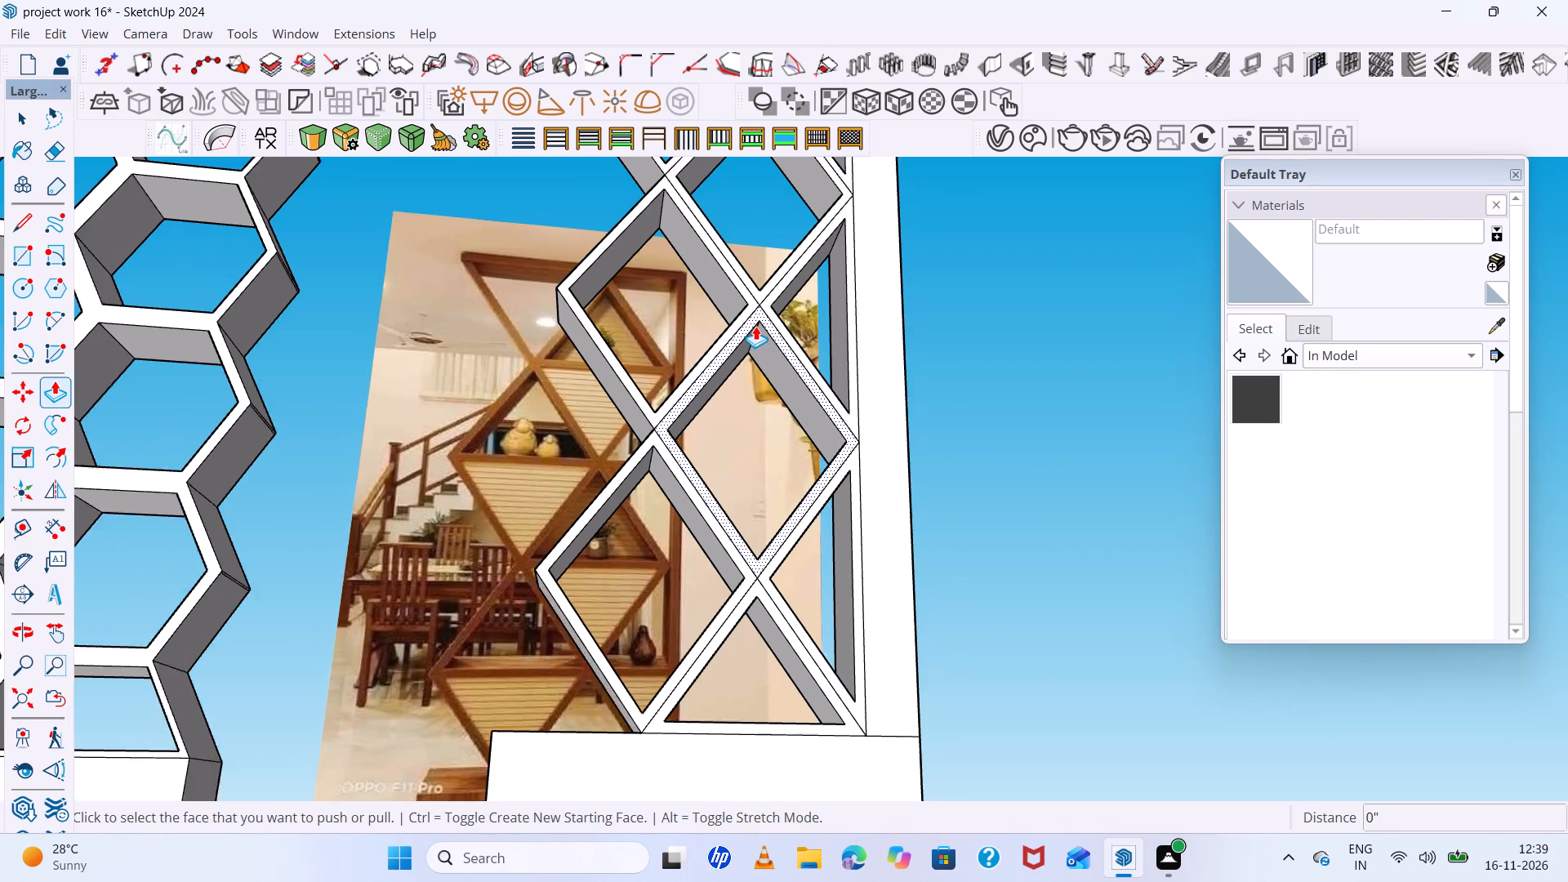
scroll(755, 326, down, 3)
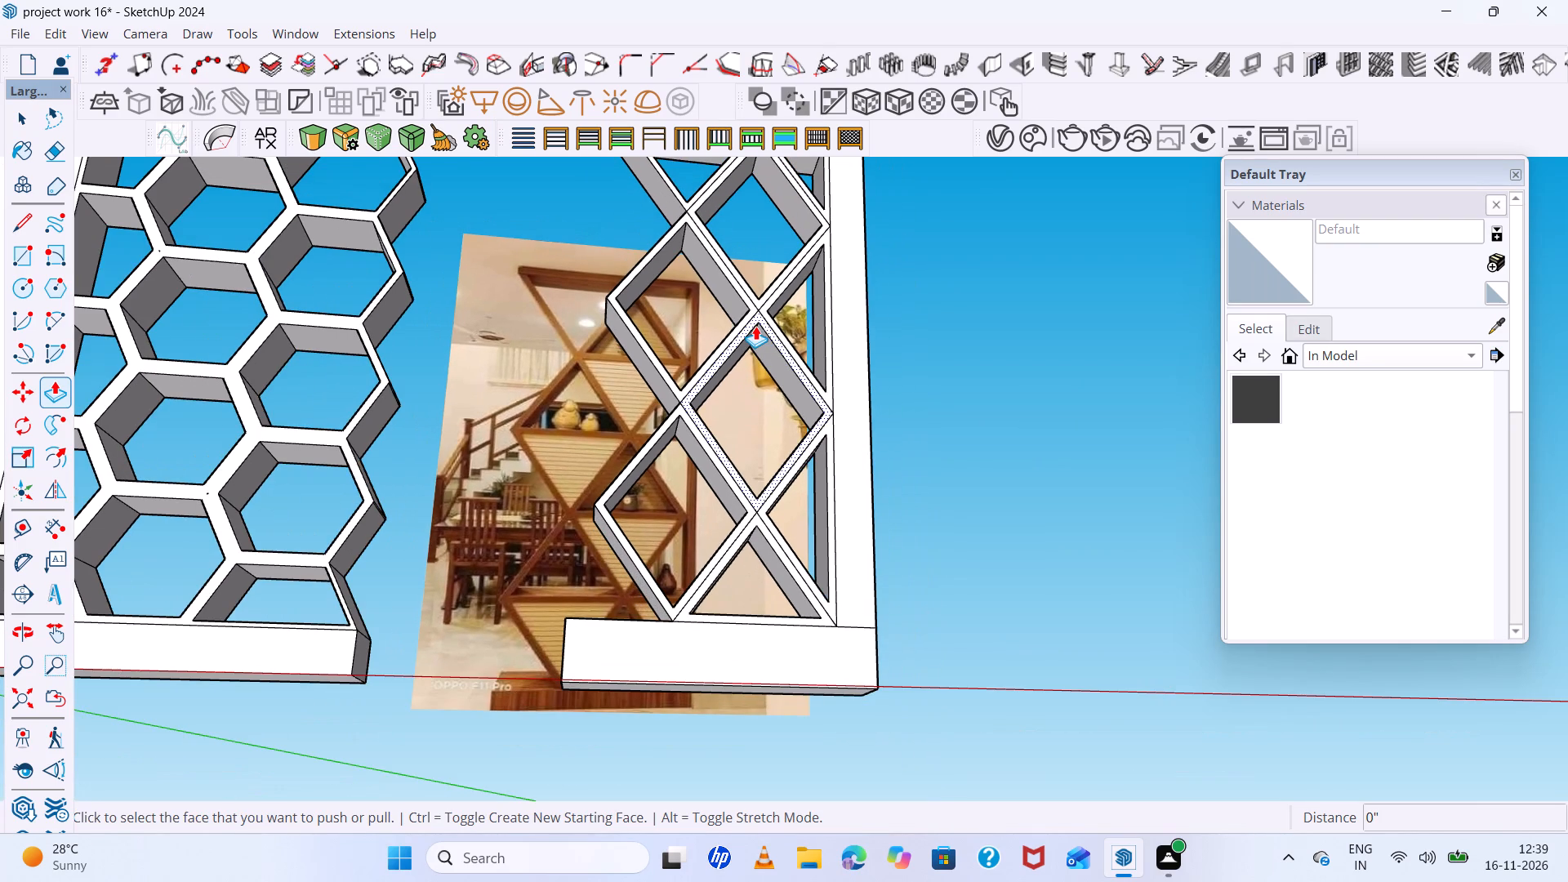
scroll(755, 326, up, 4)
scroll(755, 326, down, 5)
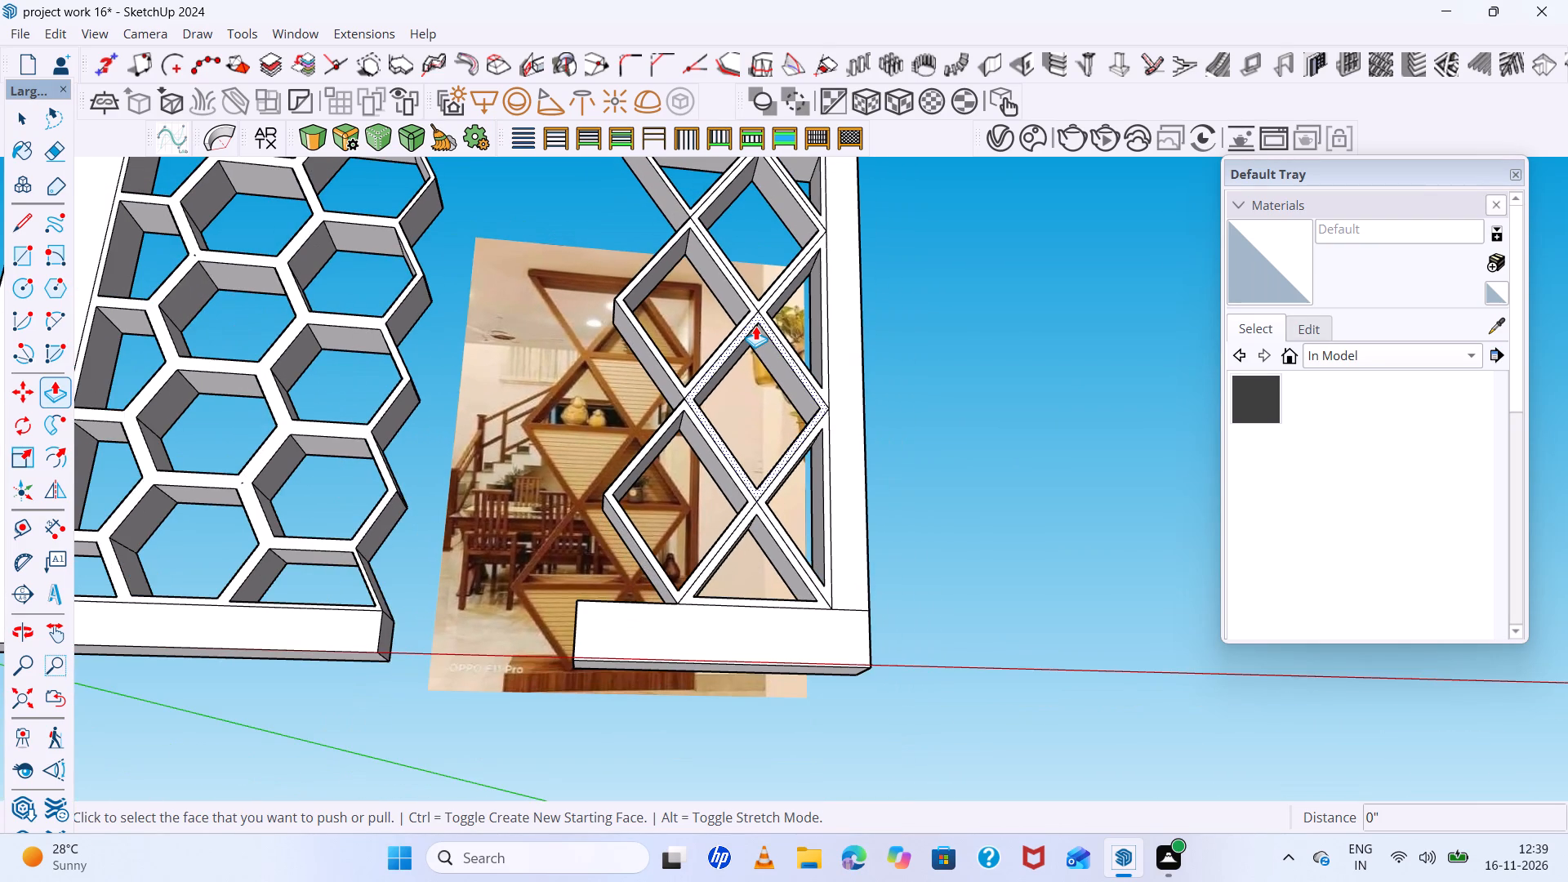
scroll(755, 326, down, 4)
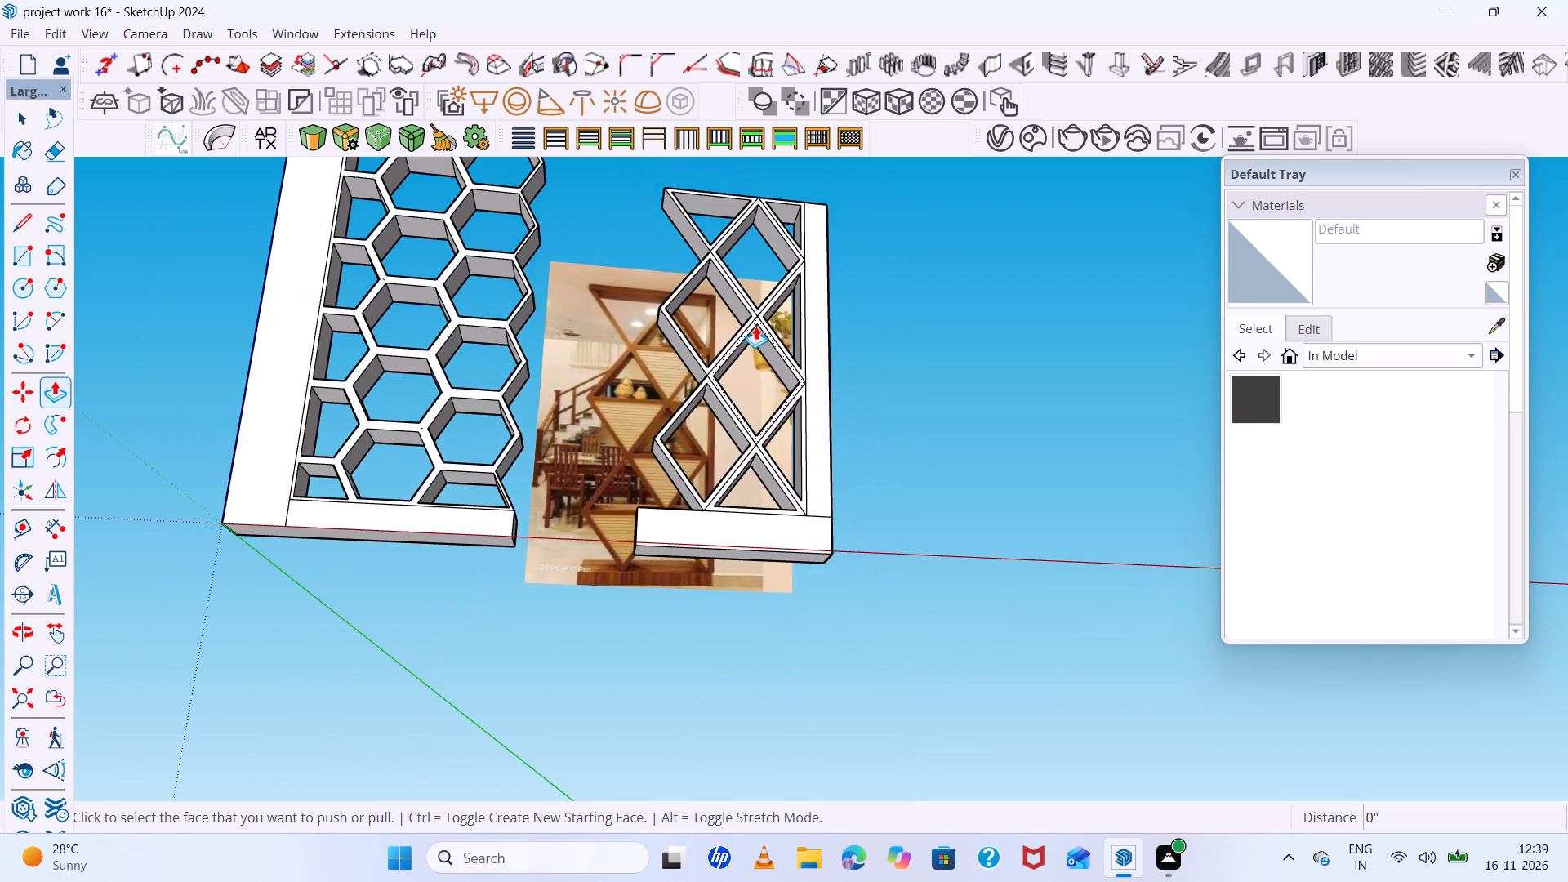
scroll(755, 326, down, 8)
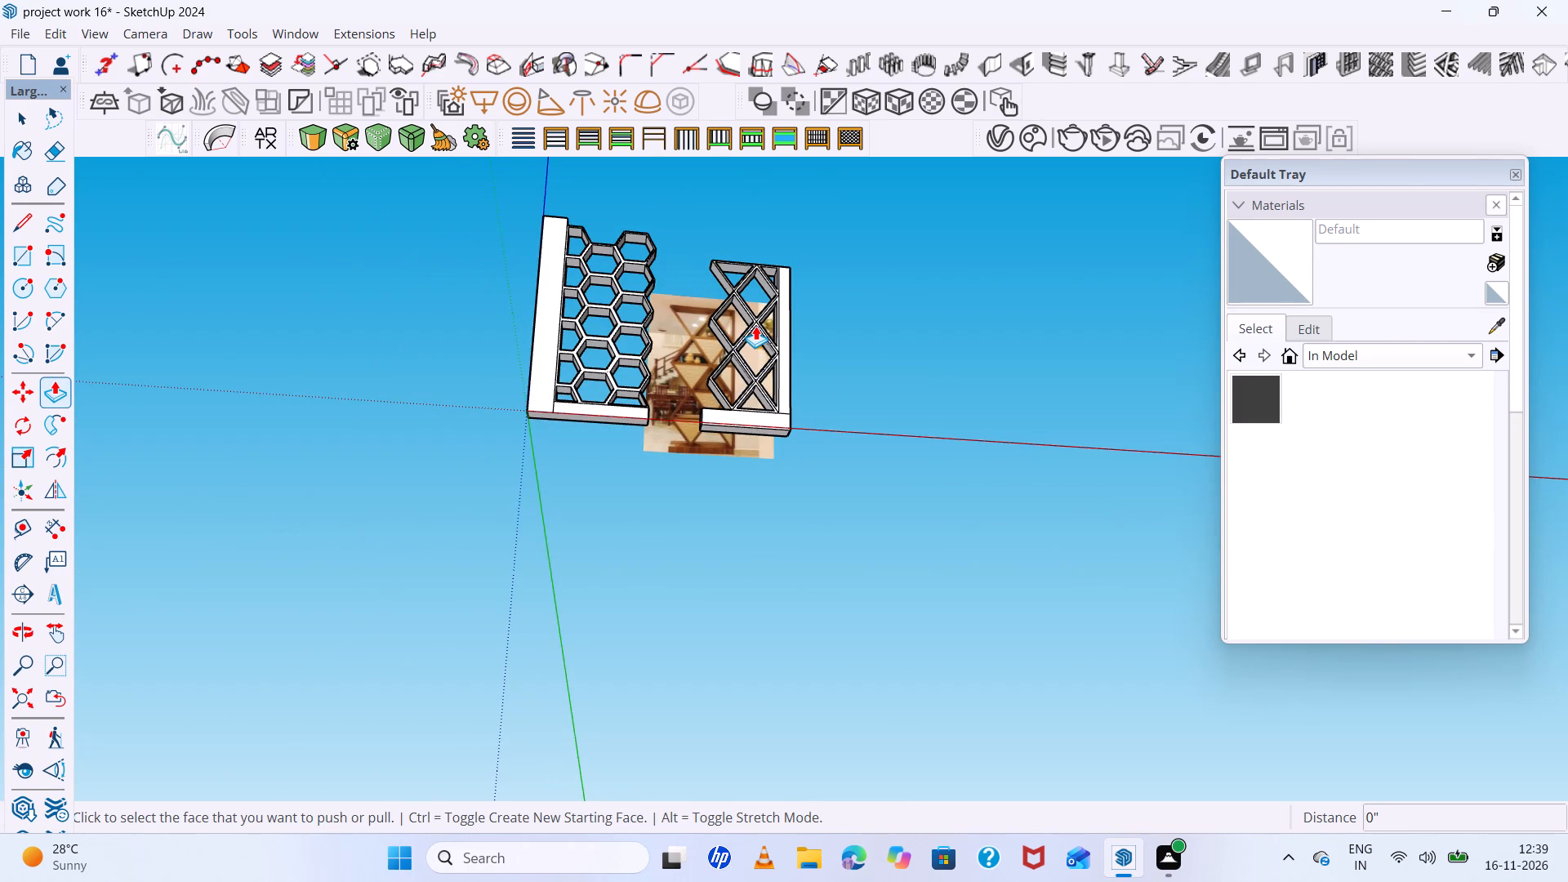
scroll(755, 326, up, 10)
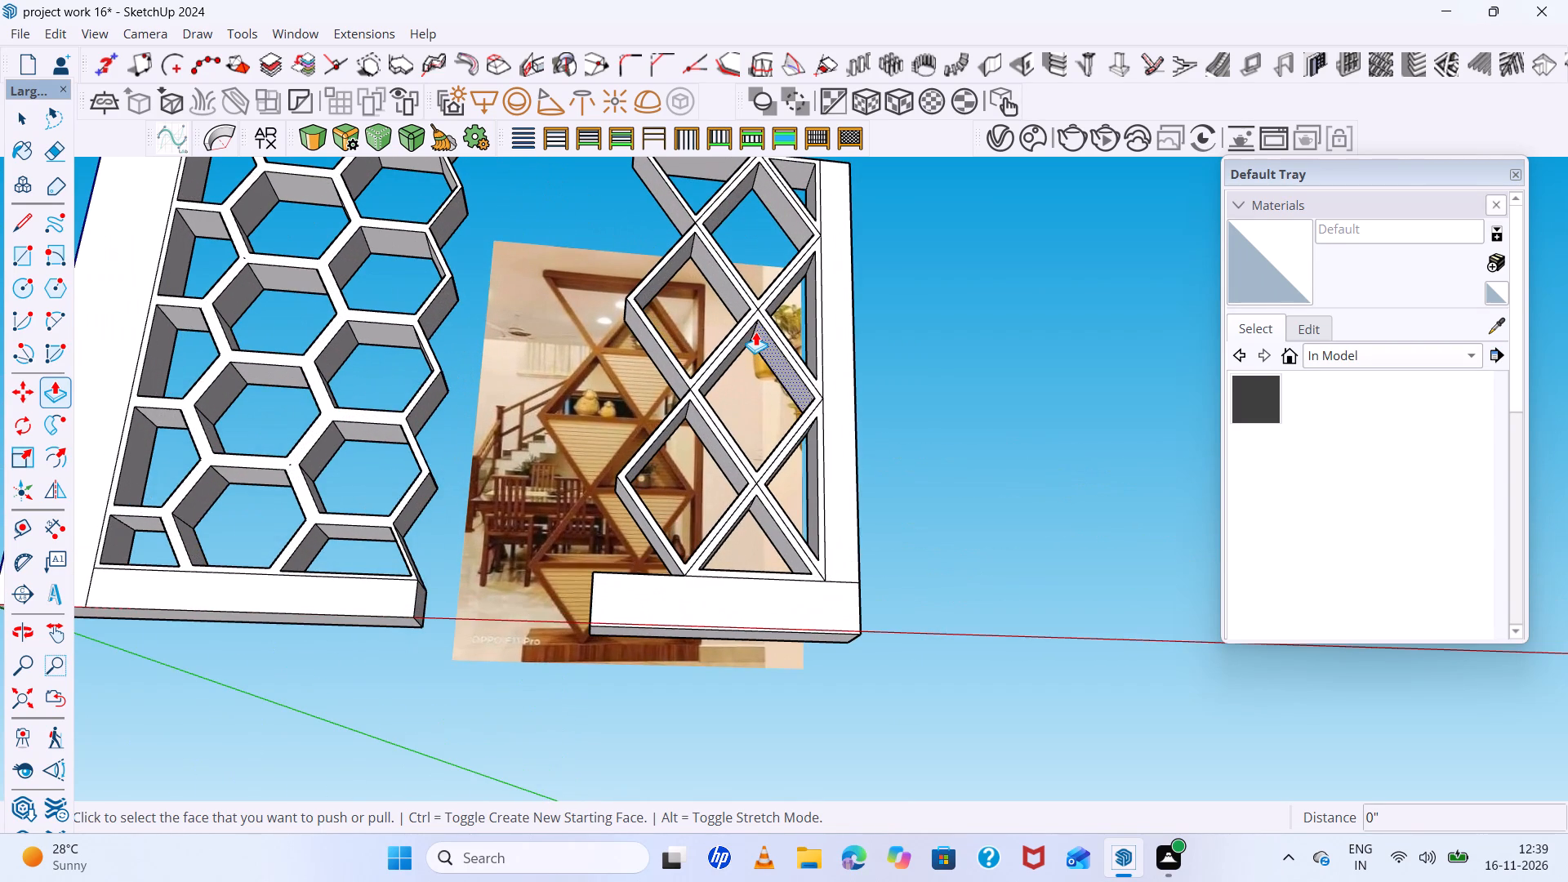
scroll(755, 332, up, 8)
scroll(755, 332, down, 3)
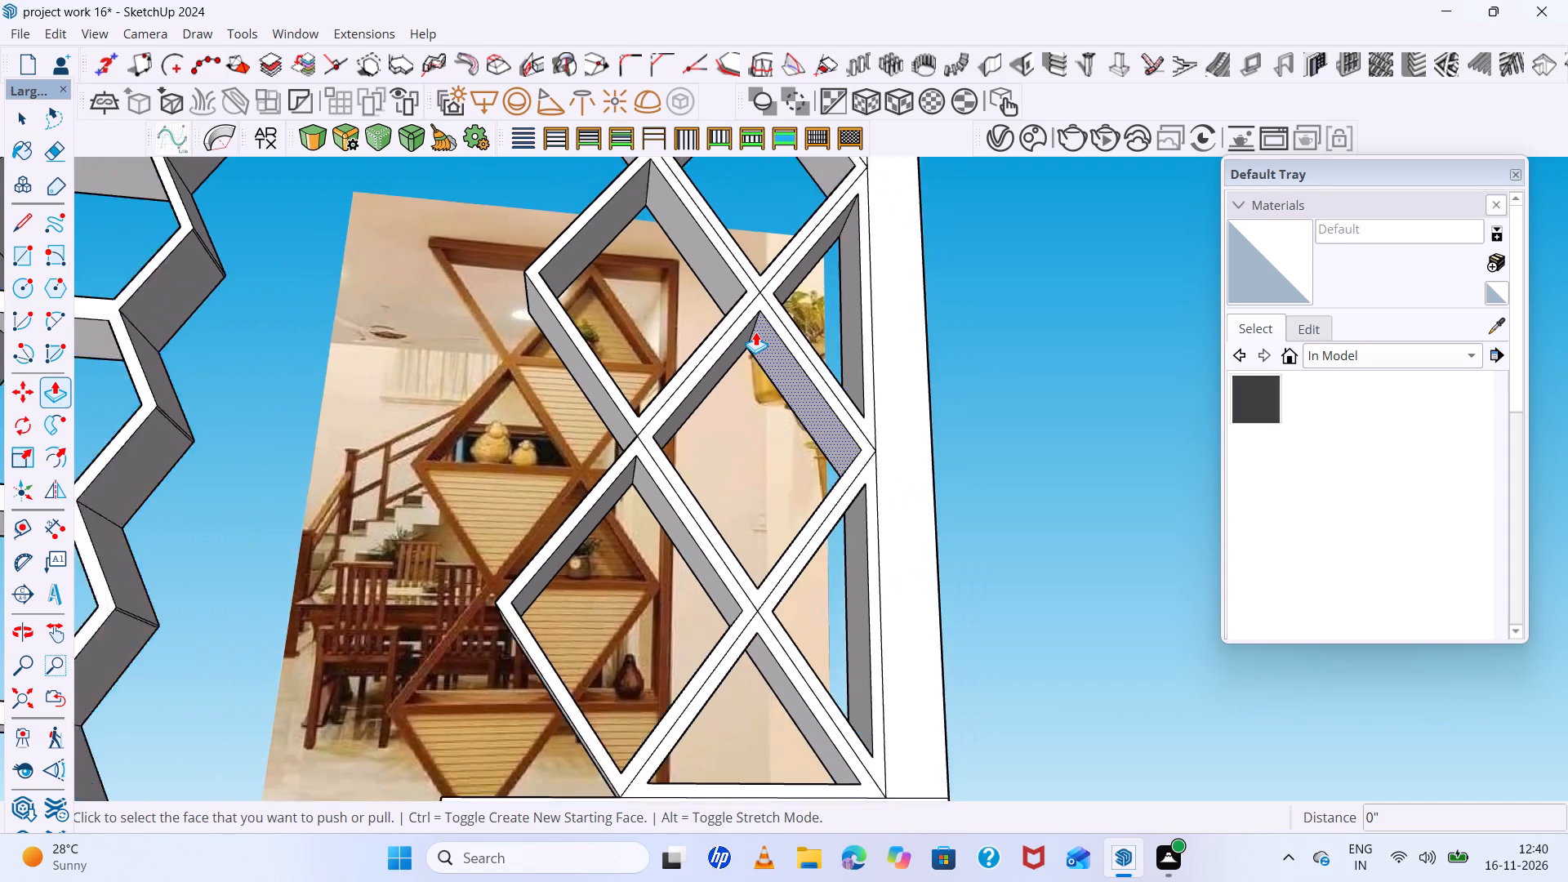
scroll(755, 332, down, 6)
scroll(755, 332, up, 2)
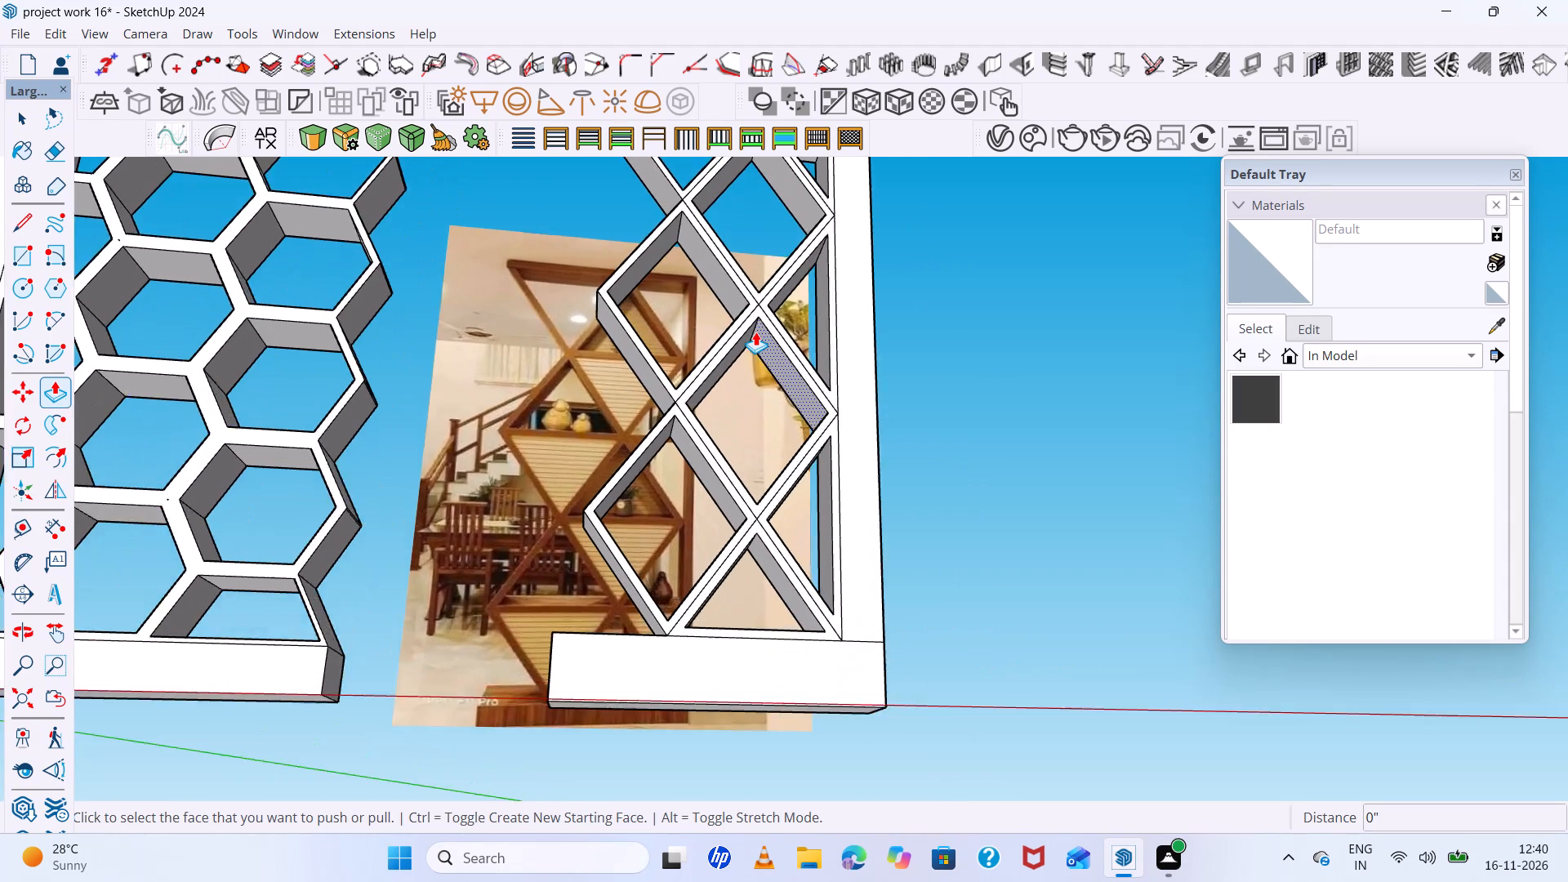
scroll(755, 332, up, 3)
scroll(755, 332, down, 6)
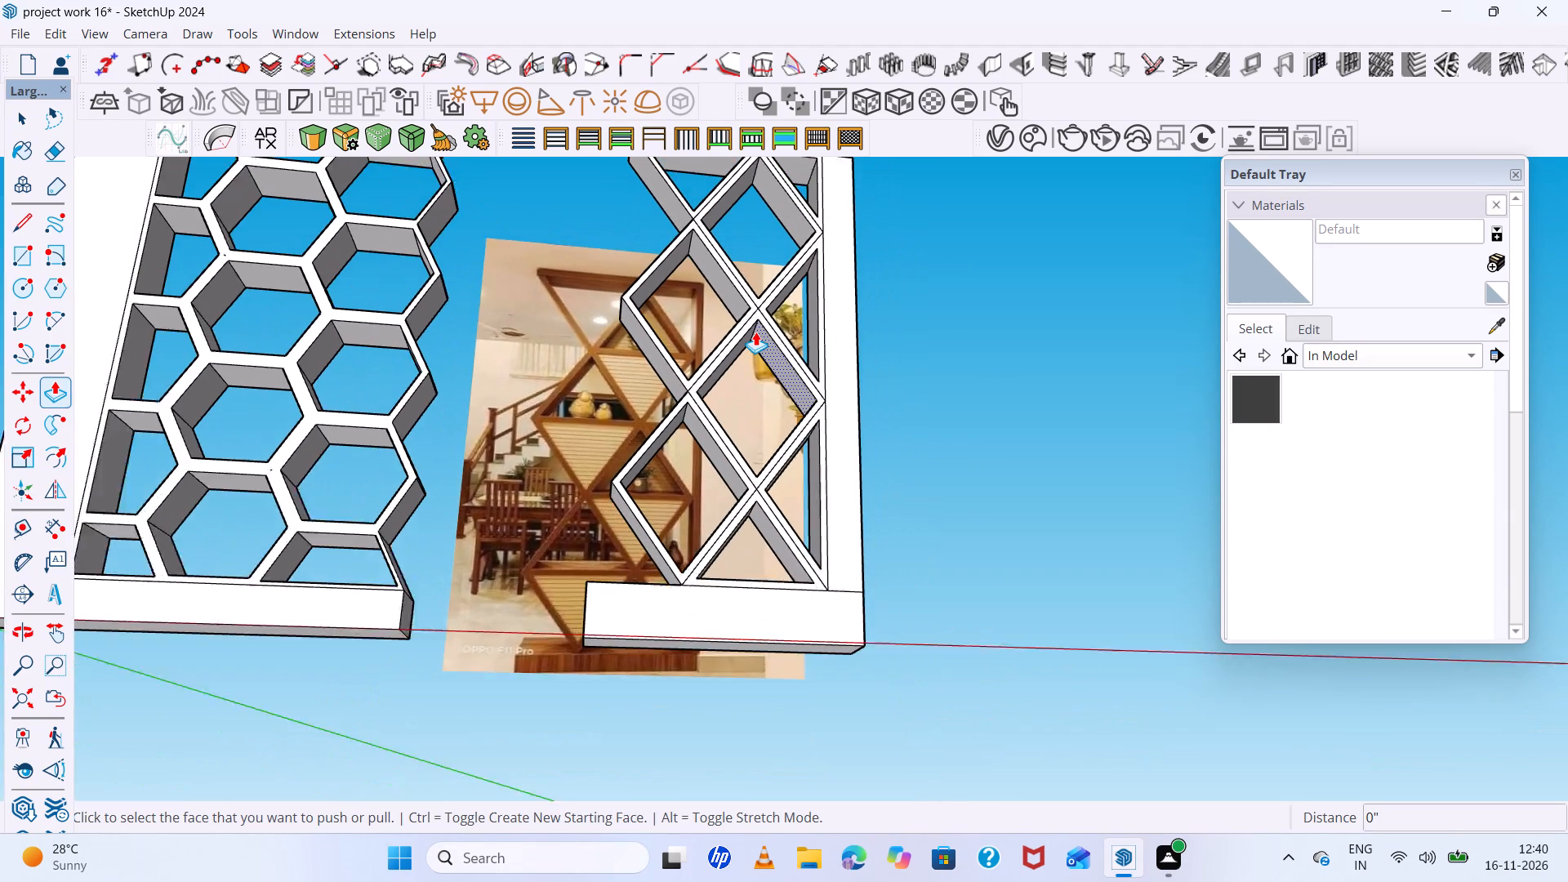
middle_click(755, 332)
scroll(755, 332, up, 4)
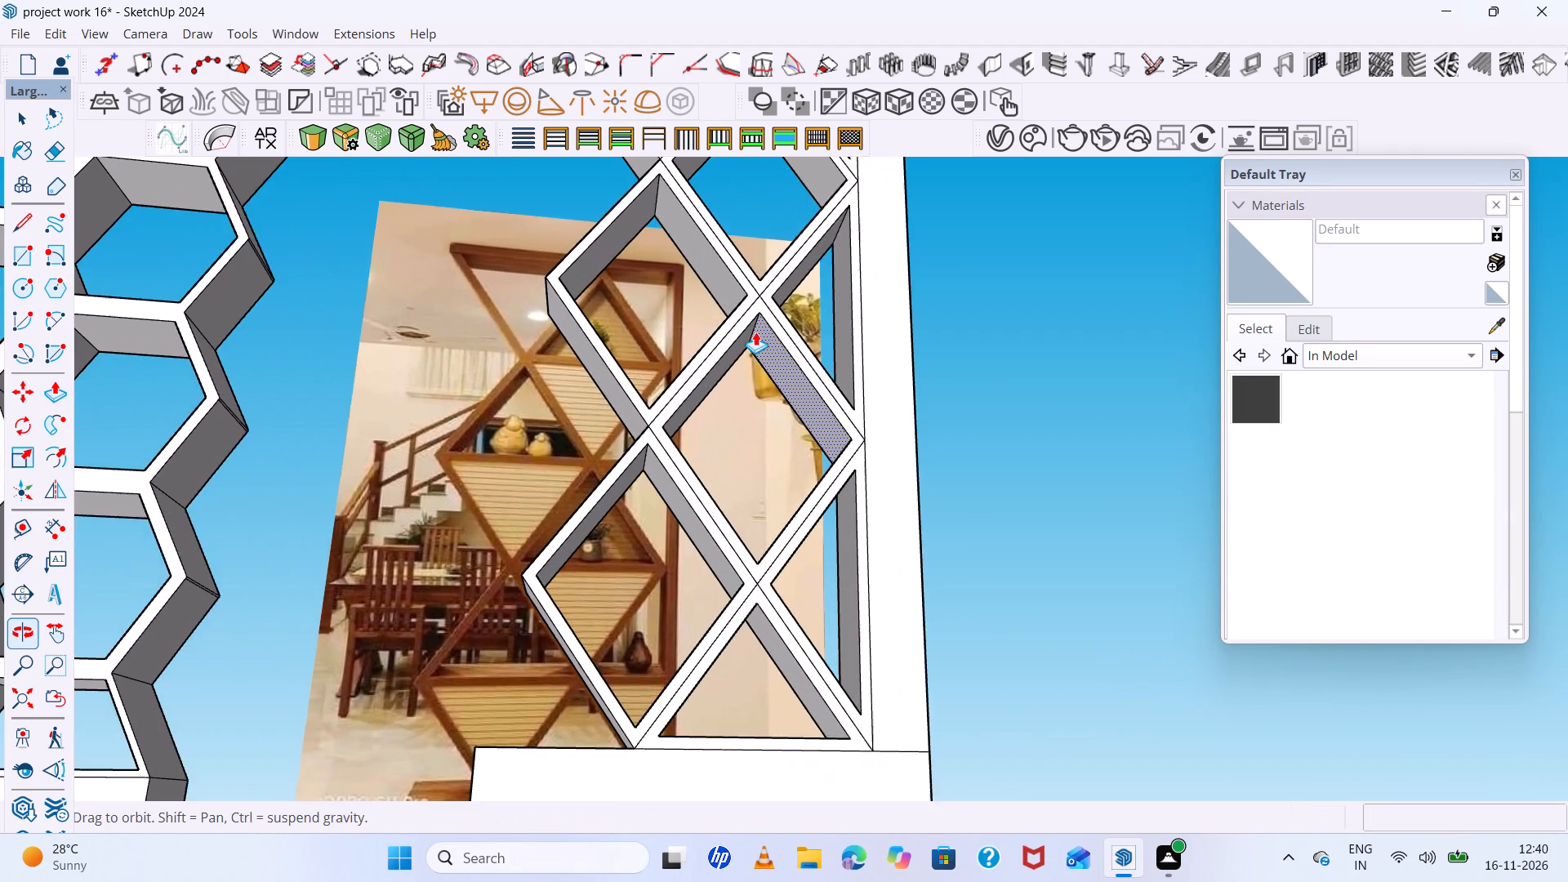
scroll(755, 332, up, 2)
scroll(755, 332, down, 6)
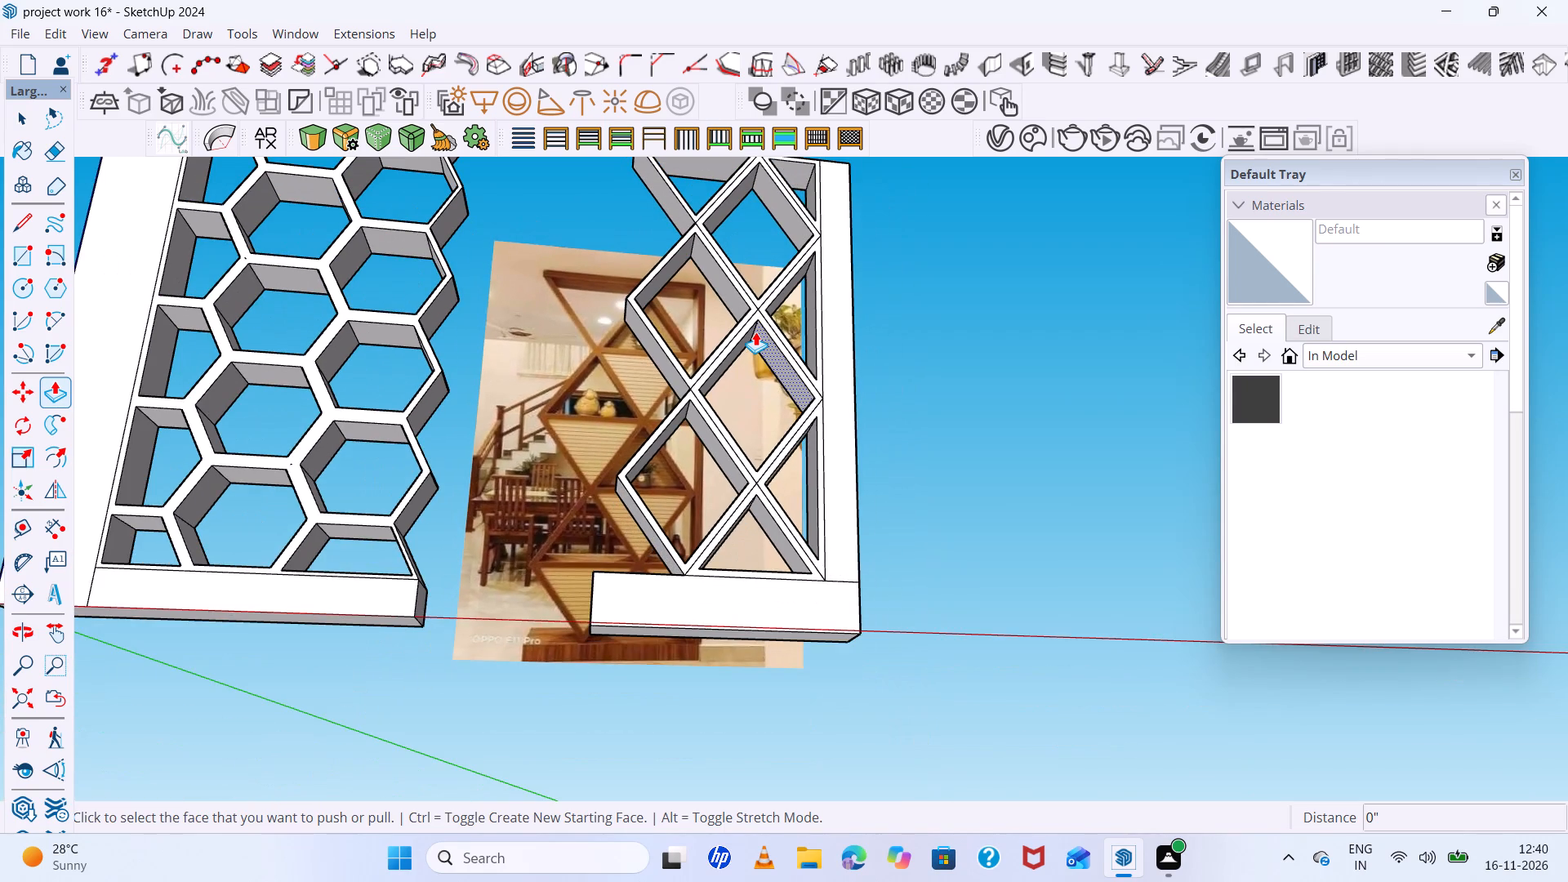
scroll(755, 332, up, 8)
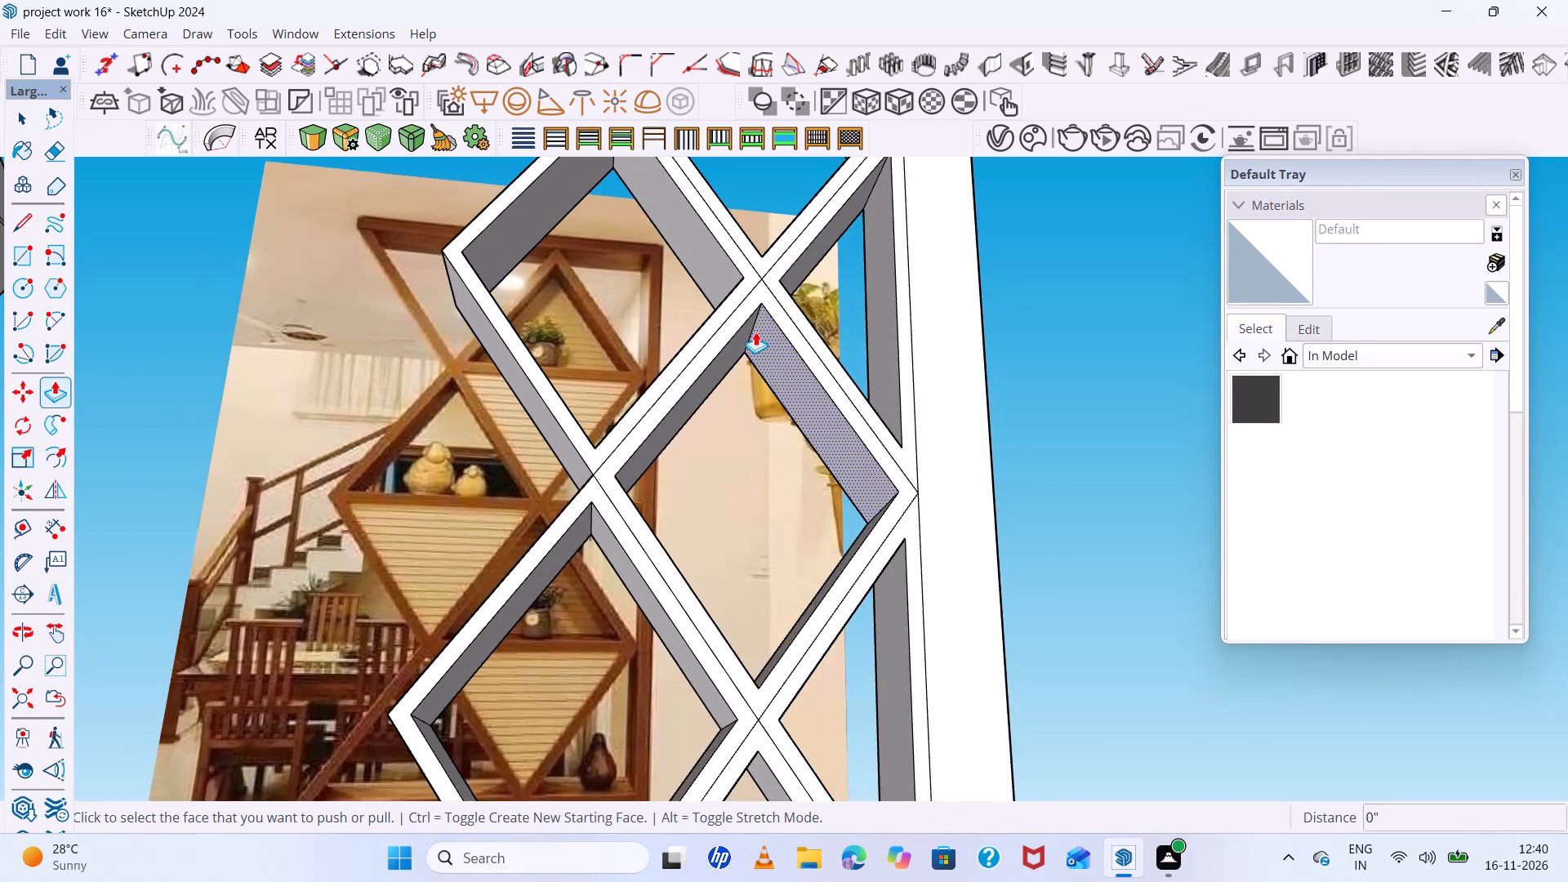
scroll(755, 332, up, 2)
scroll(755, 332, down, 2)
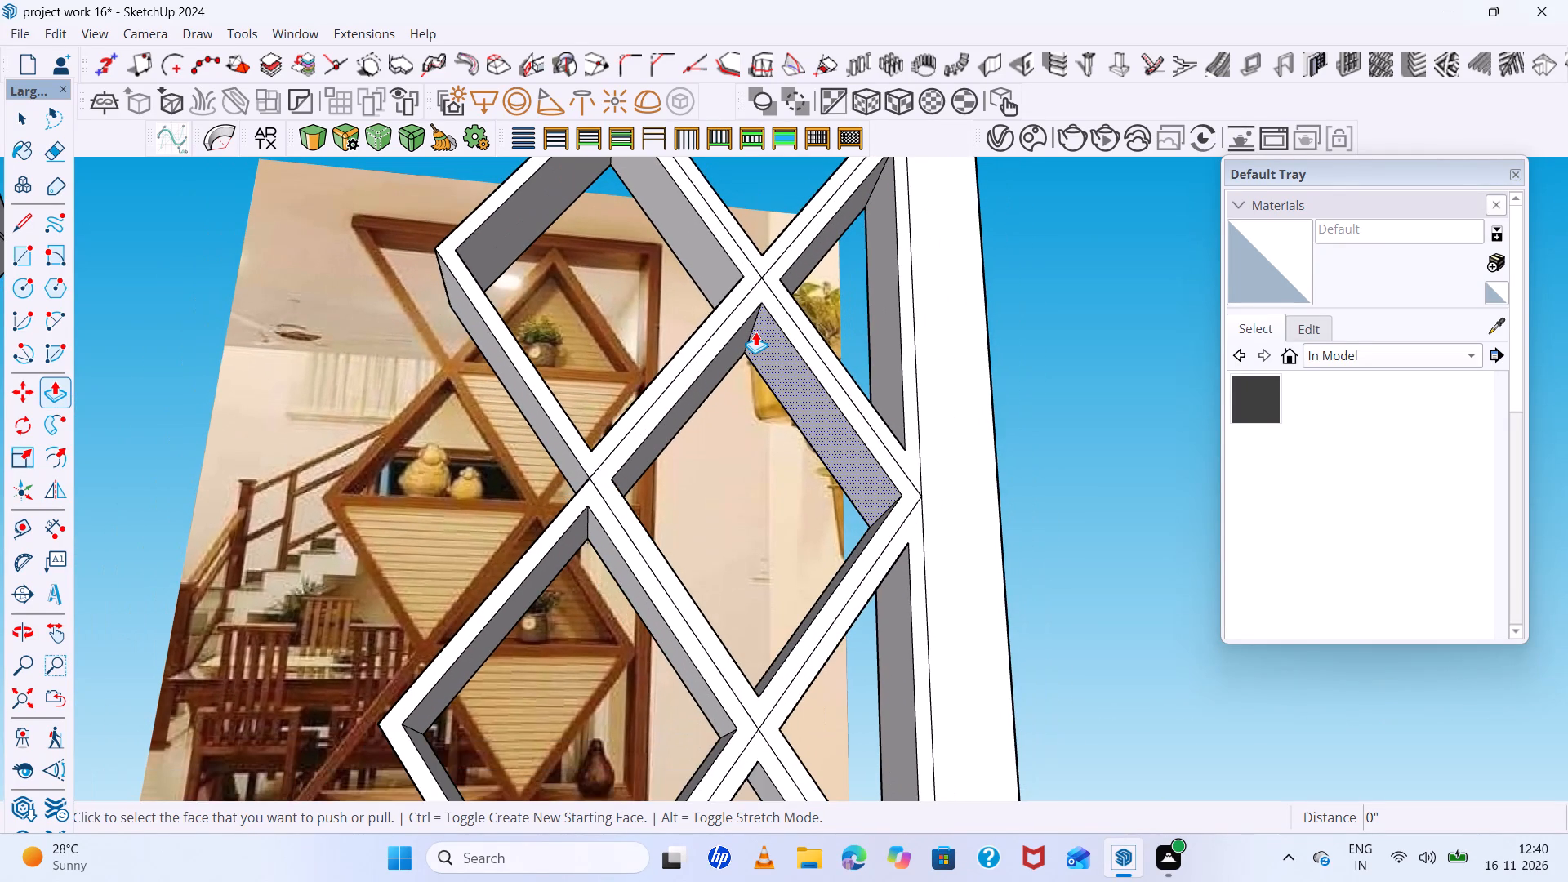
scroll(755, 332, down, 1)
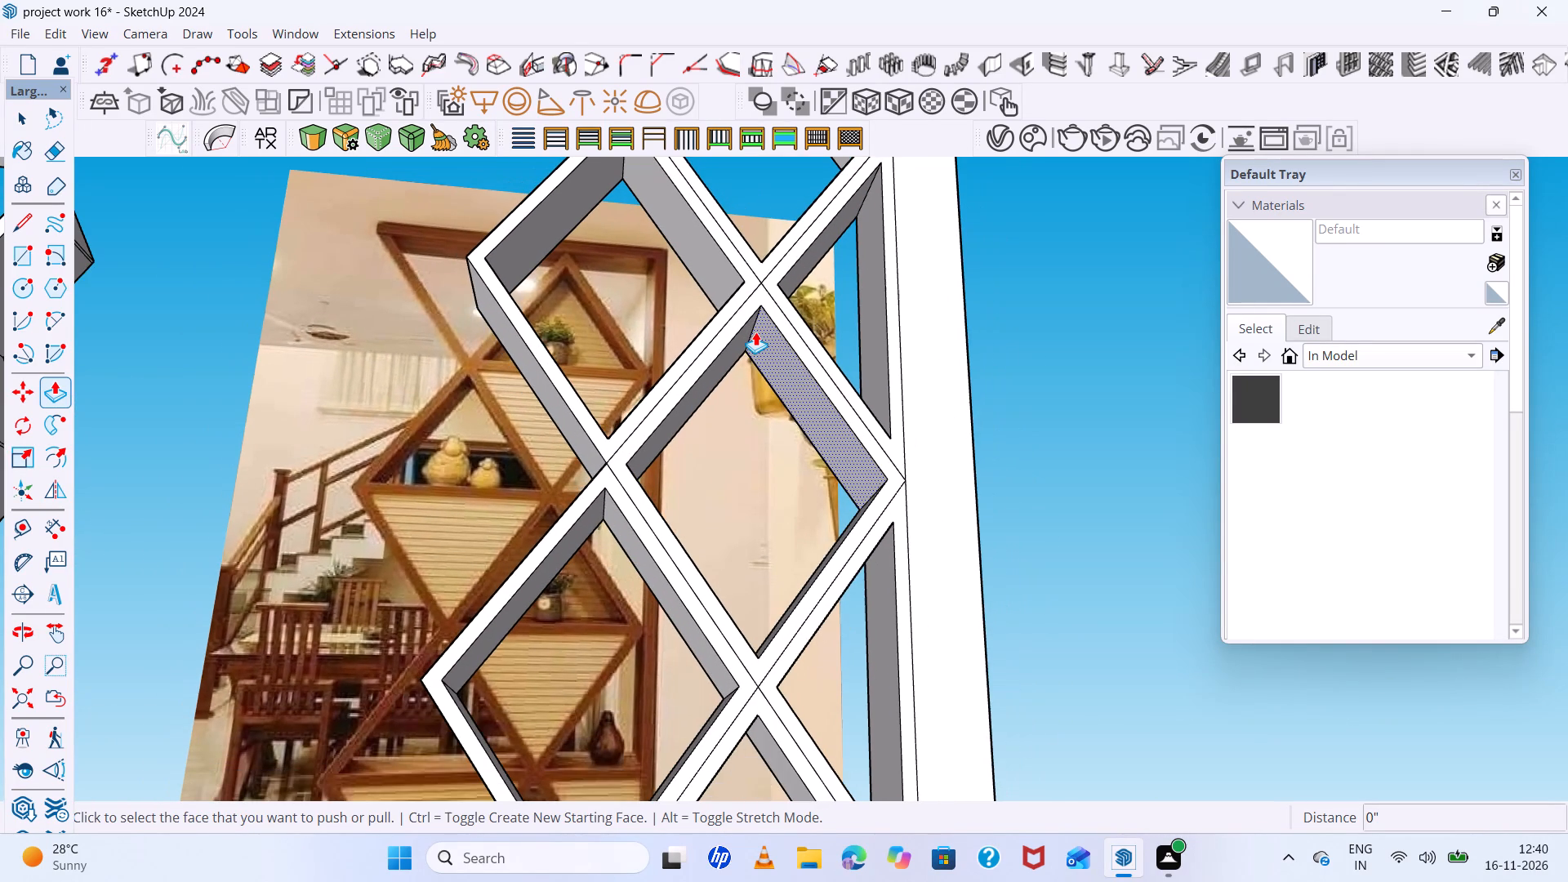
scroll(755, 332, down, 2)
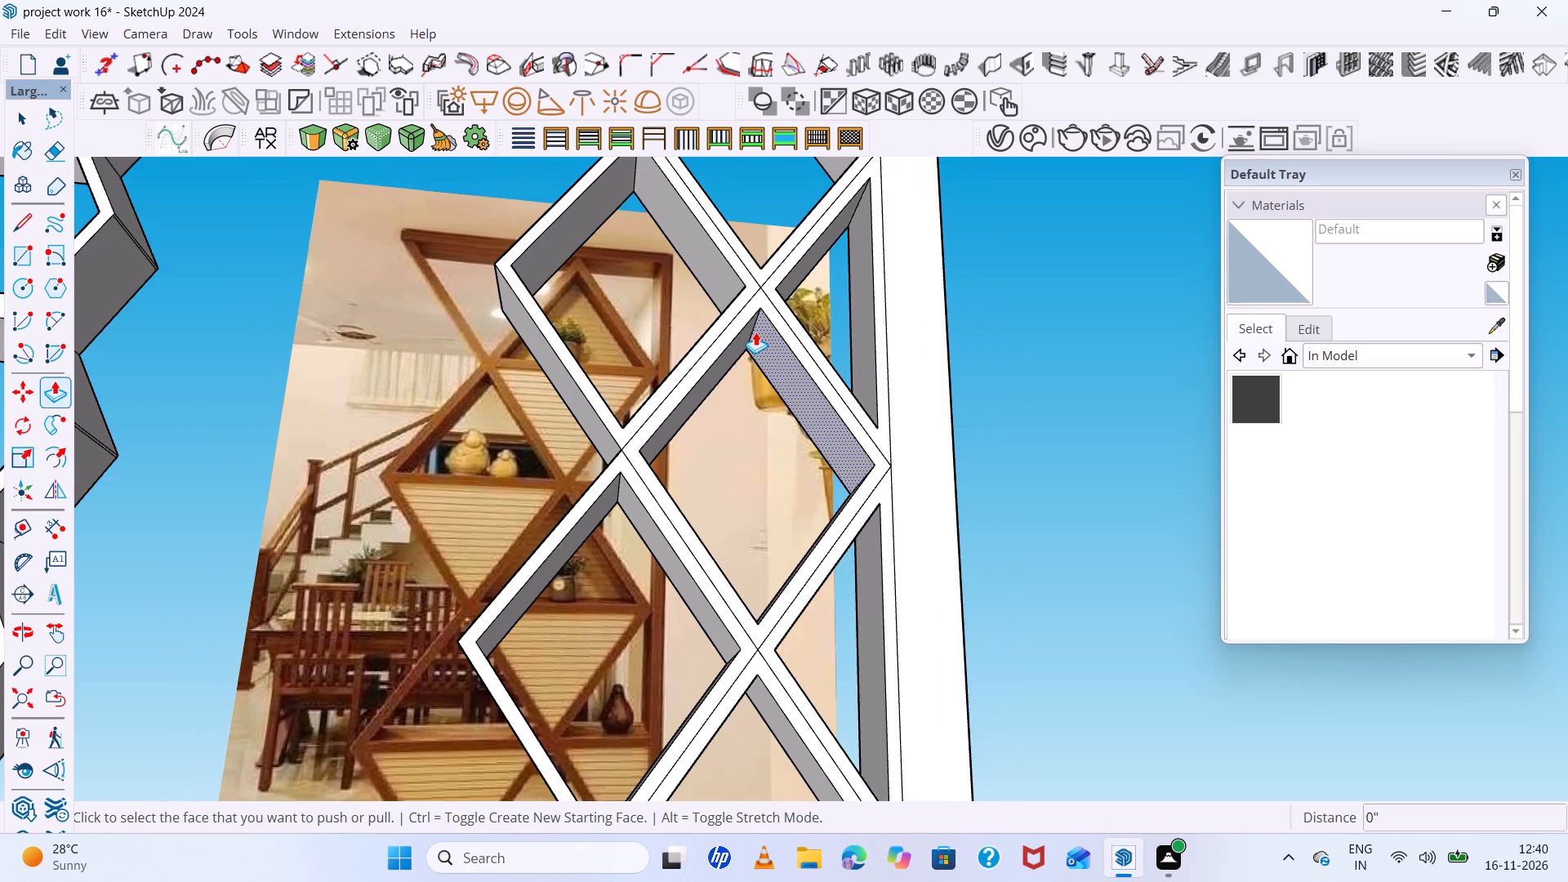
scroll(755, 332, down, 3)
scroll(755, 332, up, 6)
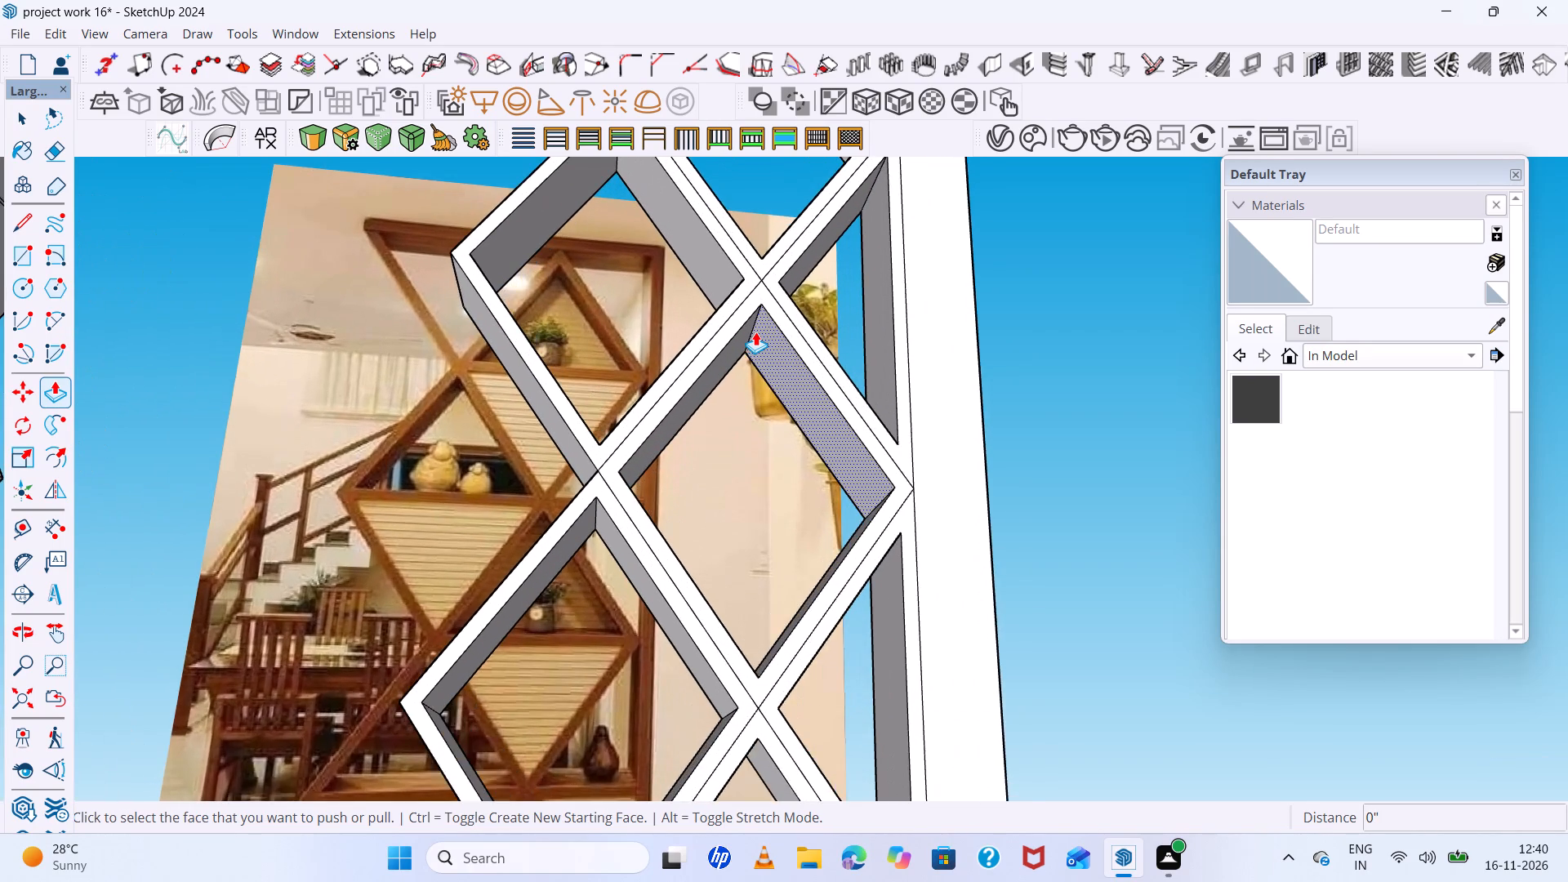
scroll(367, 97, up, 1)
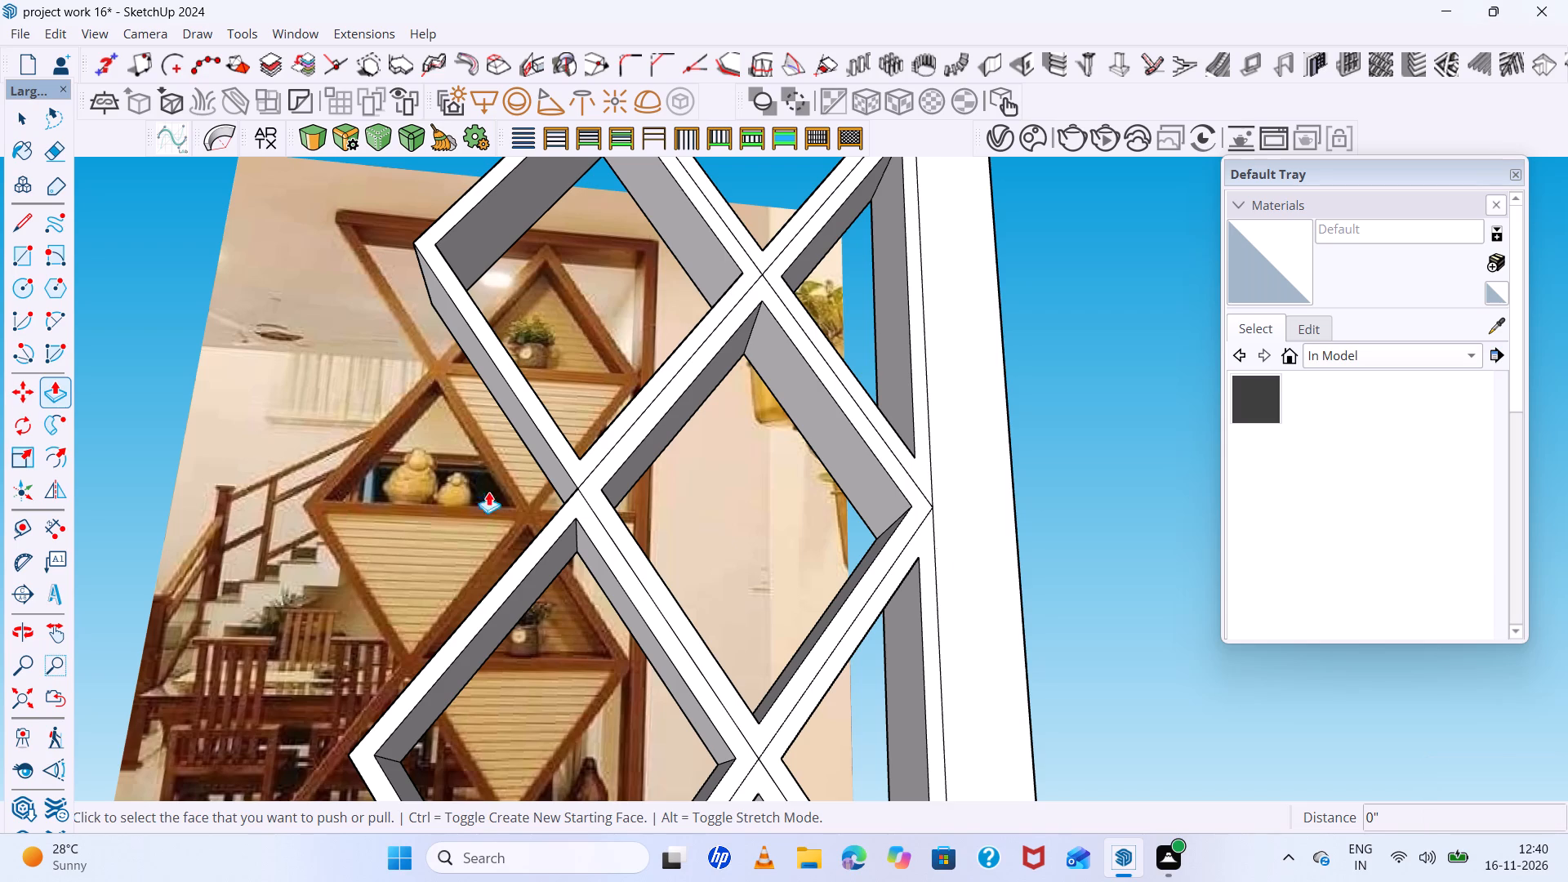
Compare the upper part of the diamond lattice with the reference image from several angles.
scroll(406, 762, down, 6)
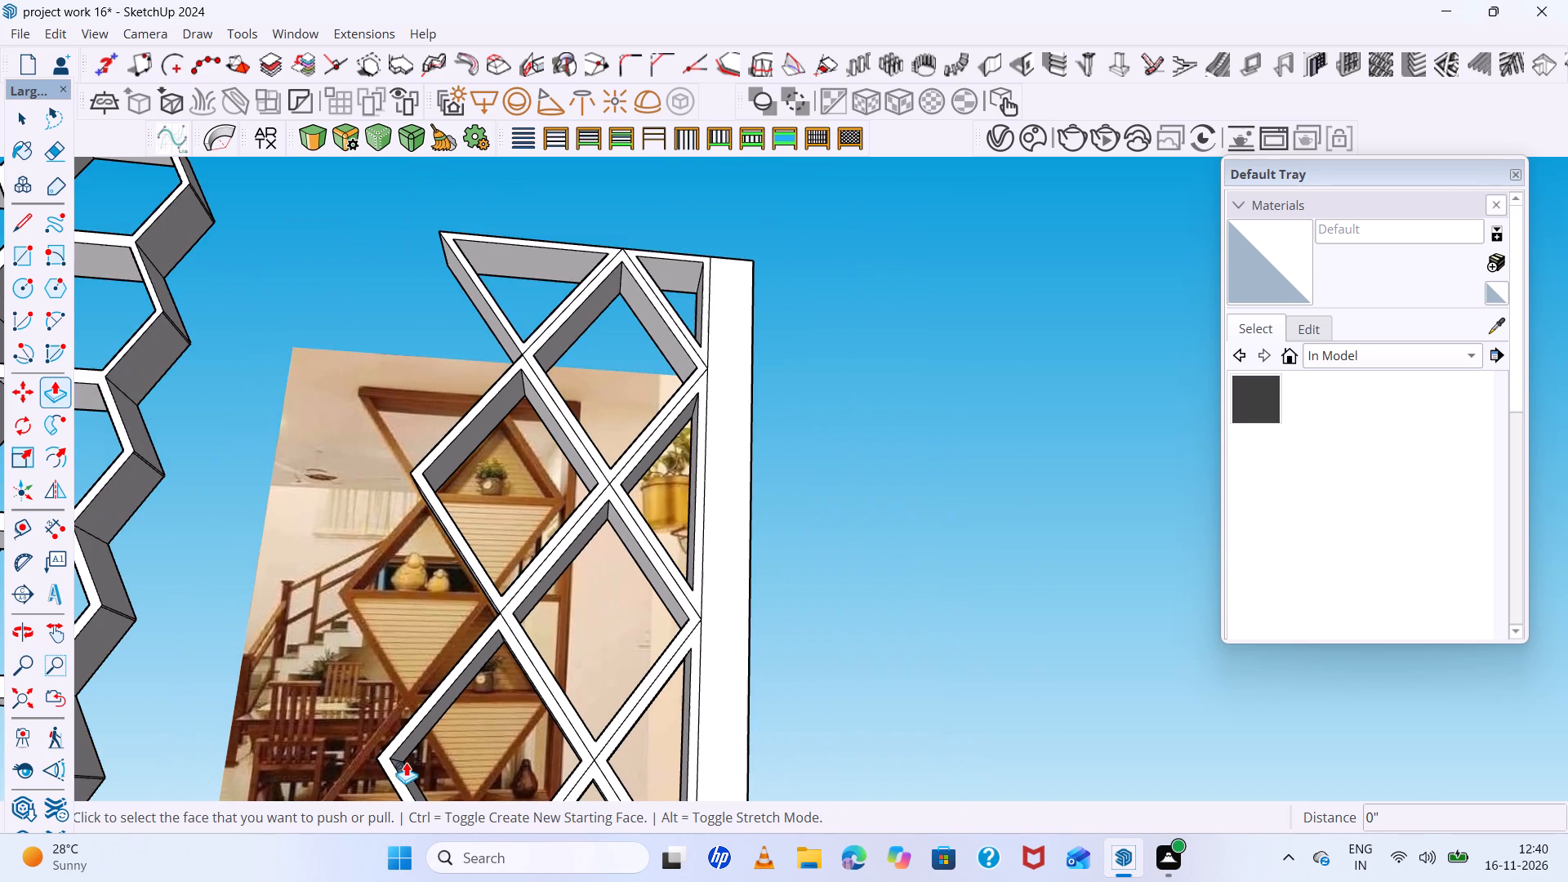
scroll(605, 572, down, 5)
scroll(639, 507, up, 6)
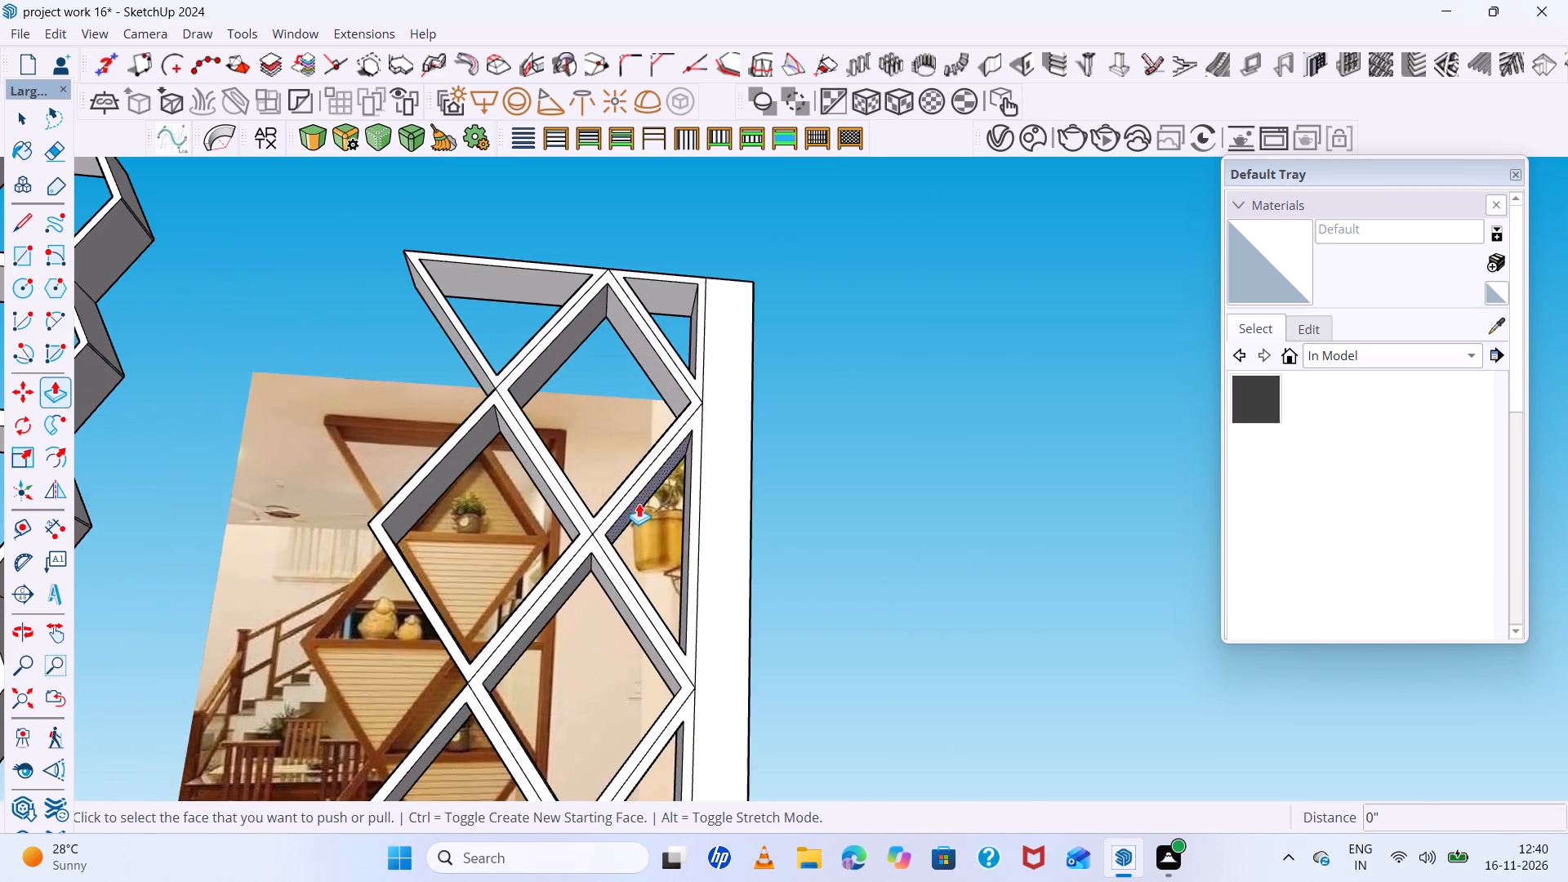
middle_drag(639, 504, 960, 770)
scroll(675, 481, down, 8)
middle_drag(733, 542, 675, 421)
scroll(644, 420, up, 6)
scroll(471, 443, down, 6)
middle_drag(484, 504, 350, 485)
scroll(477, 532, up, 5)
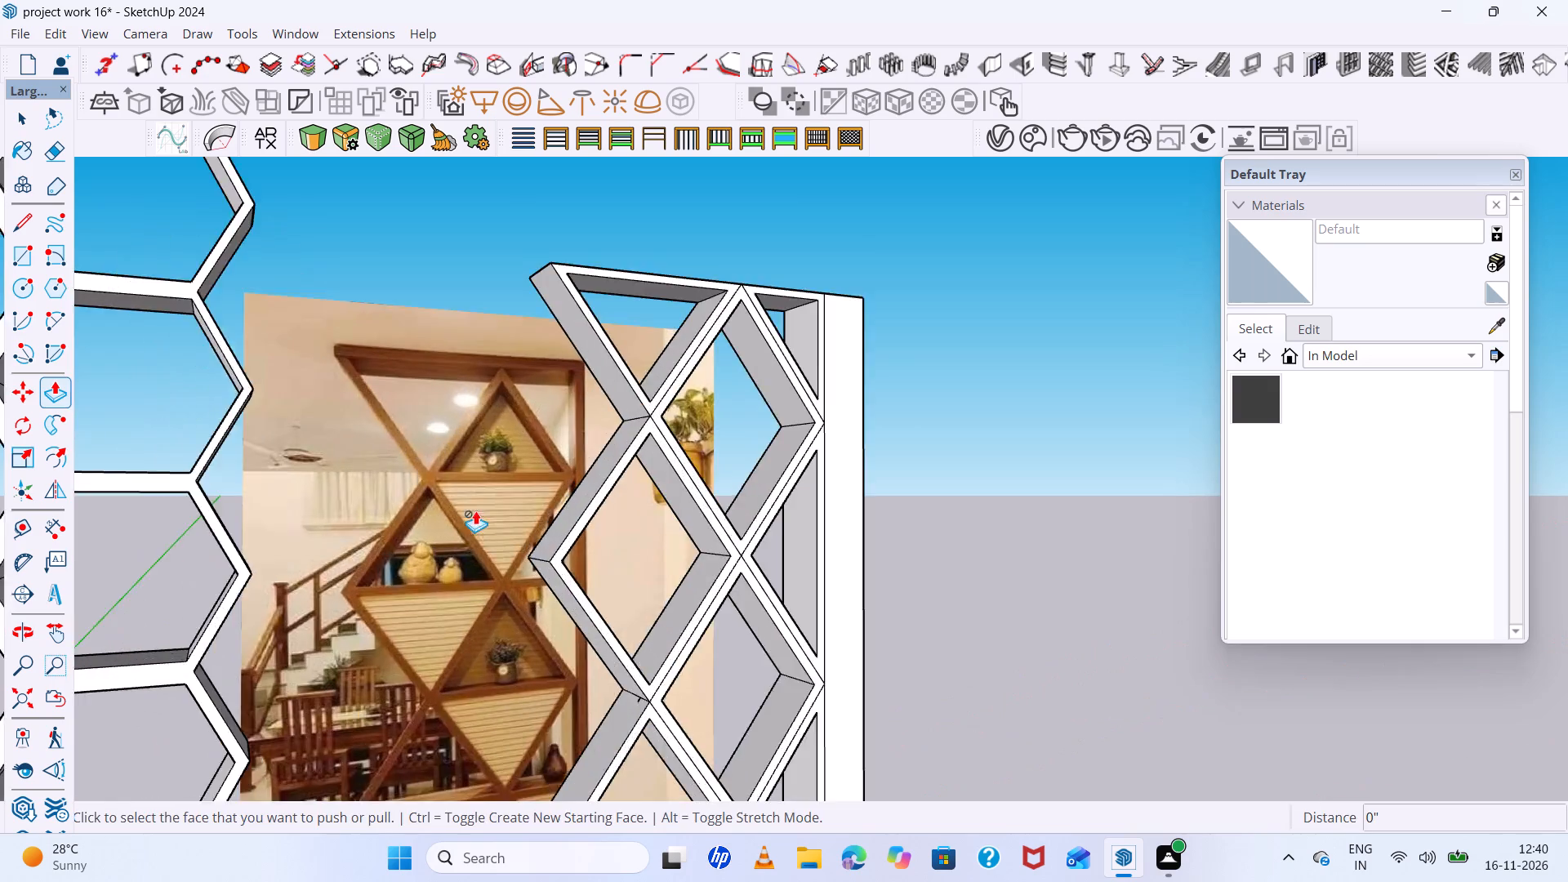
scroll(475, 510, up, 8)
key(space)
scroll(488, 480, up, 6)
scroll(350, 461, down, 13)
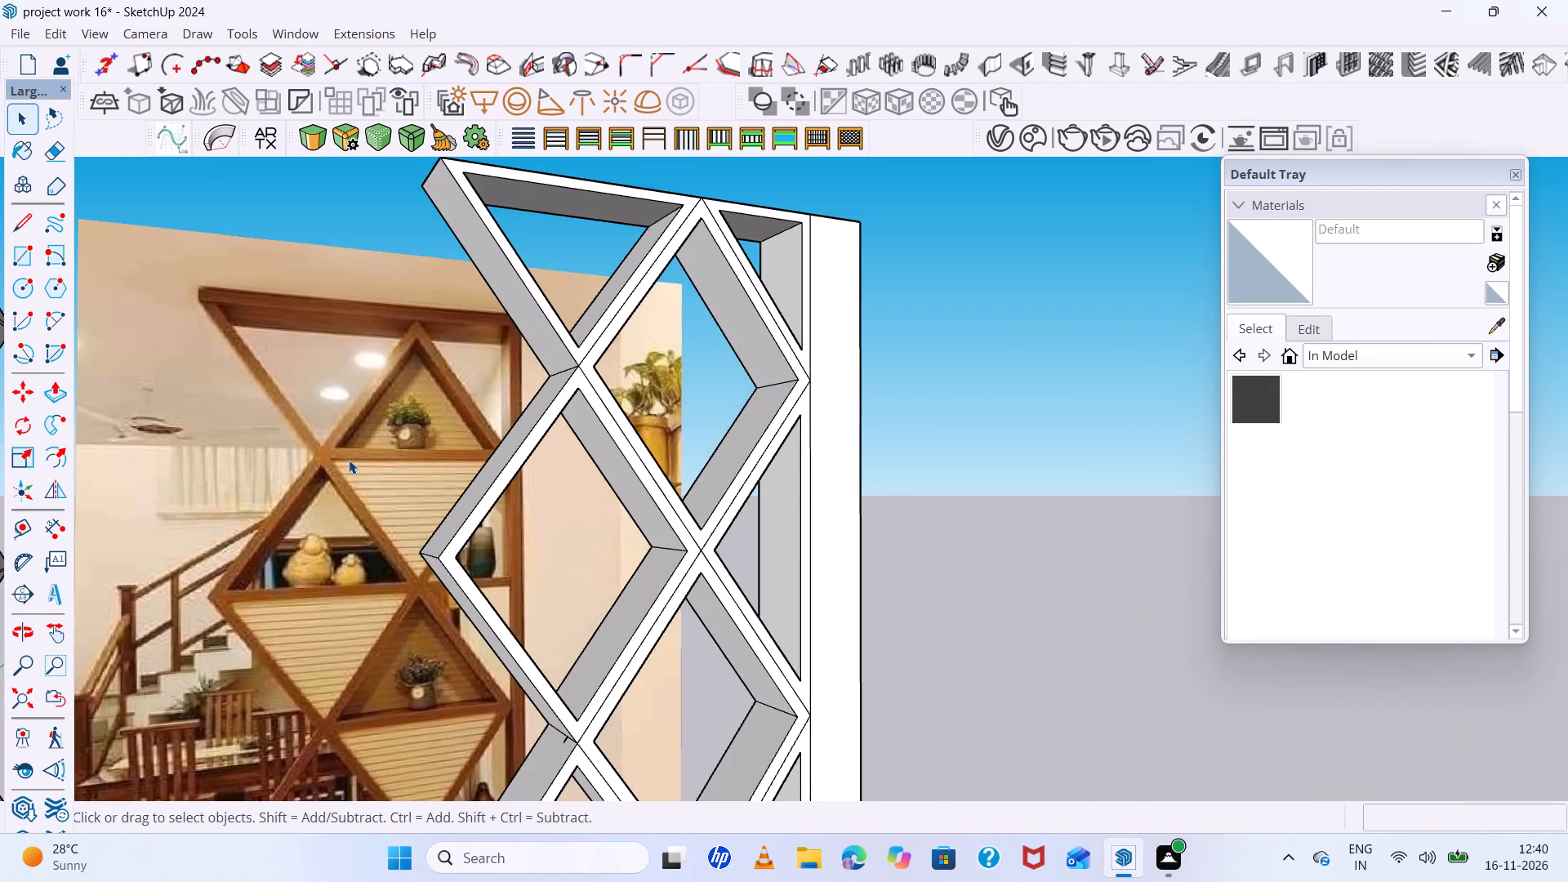
scroll(349, 460, down, 6)
middle_drag(351, 461, 367, 474)
scroll(490, 433, up, 6)
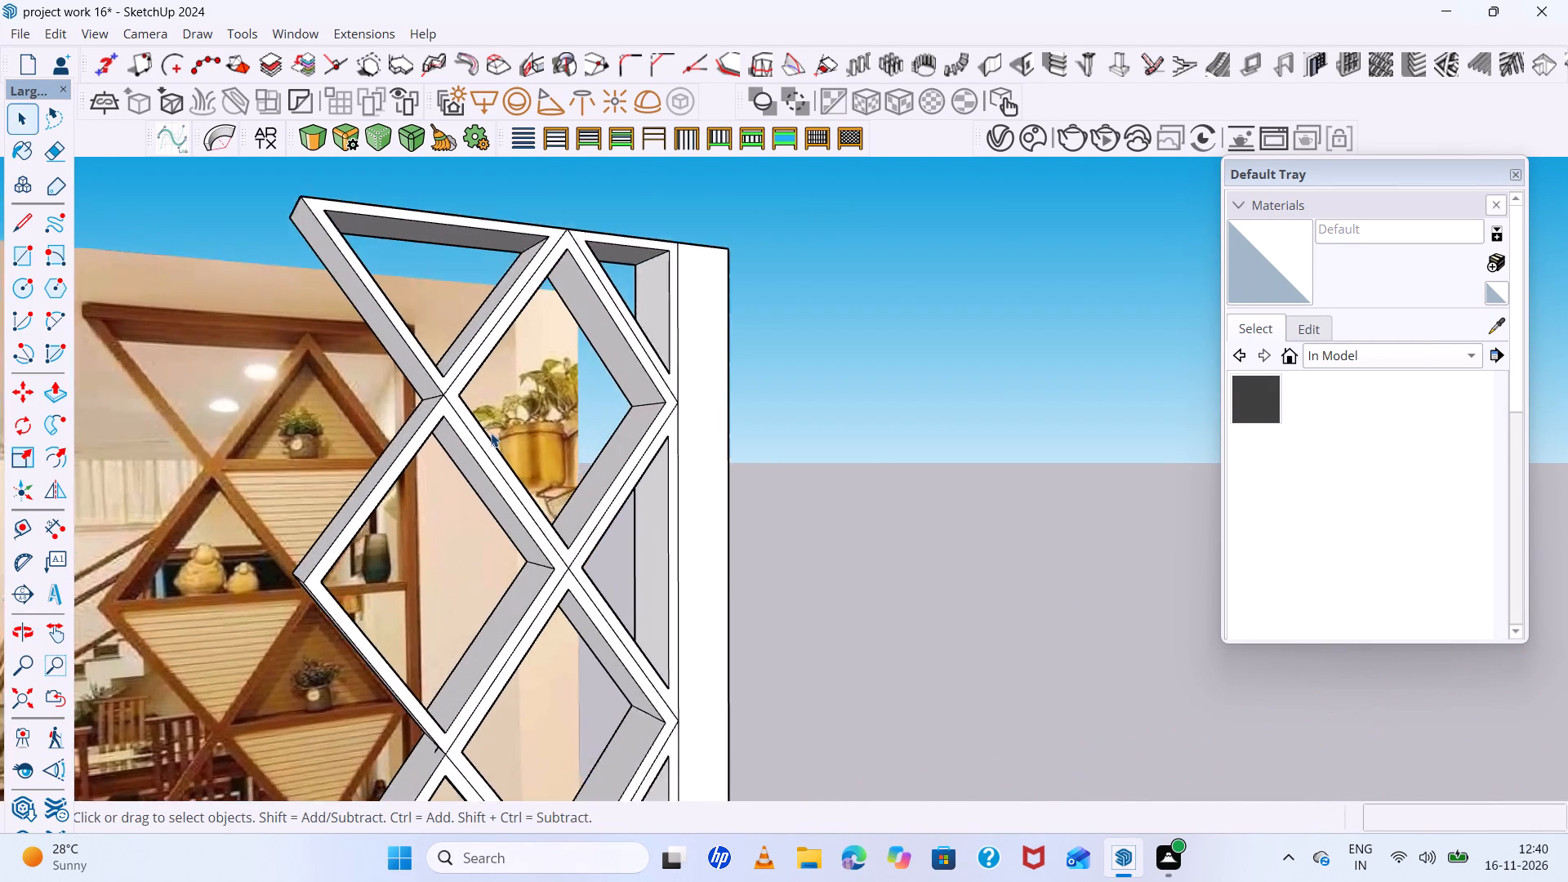
scroll(491, 433, down, 5)
middle_drag(491, 433, 399, 465)
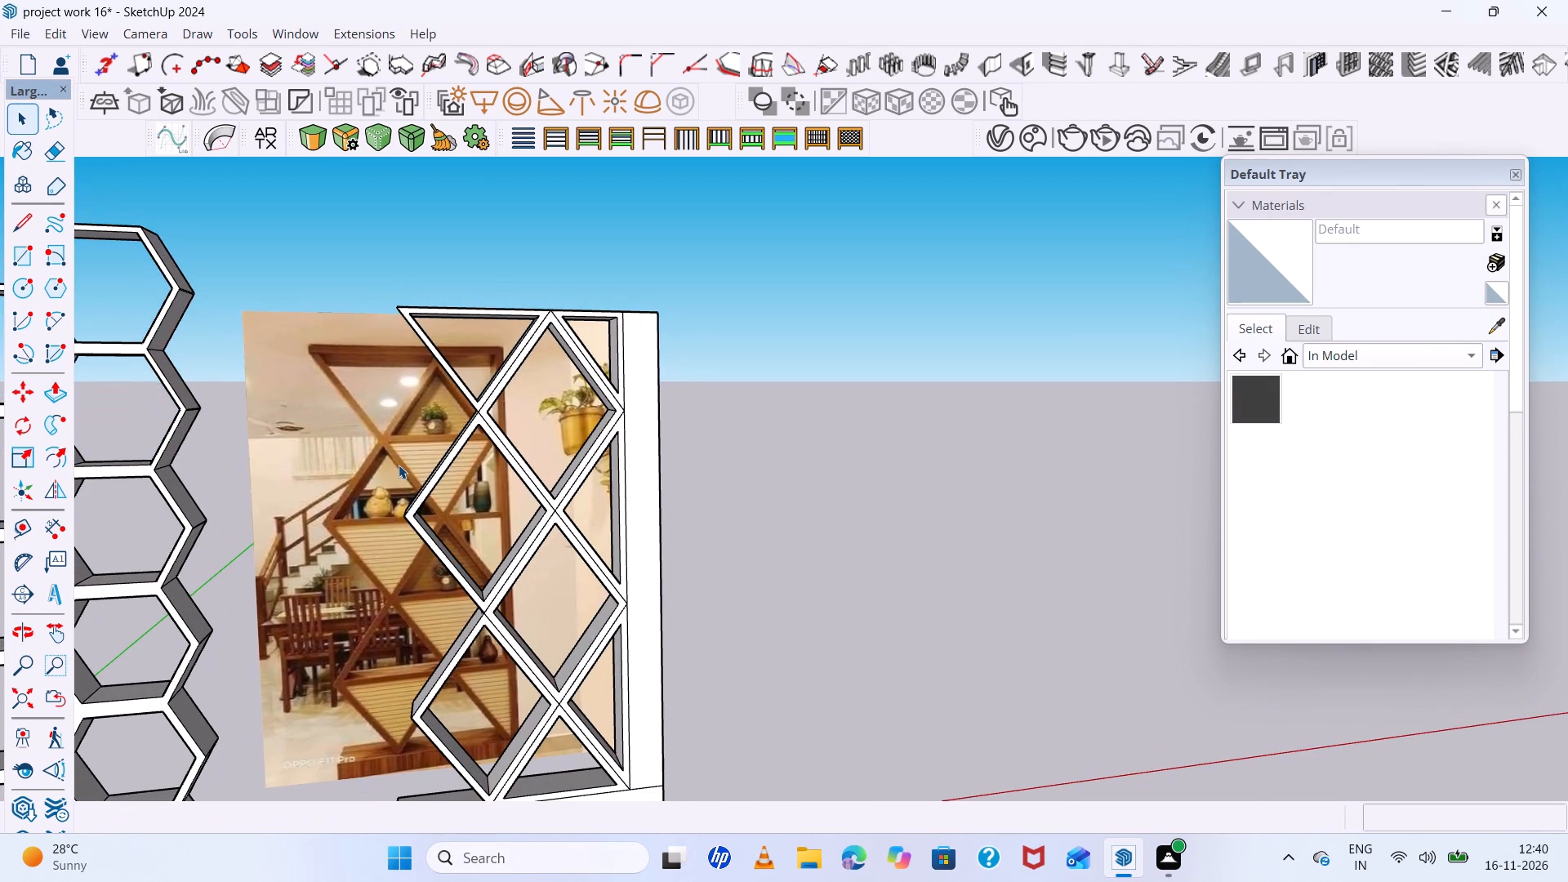
scroll(399, 465, up, 1)
scroll(399, 465, down, 4)
middle_drag(531, 476, 419, 497)
scroll(459, 412, up, 4)
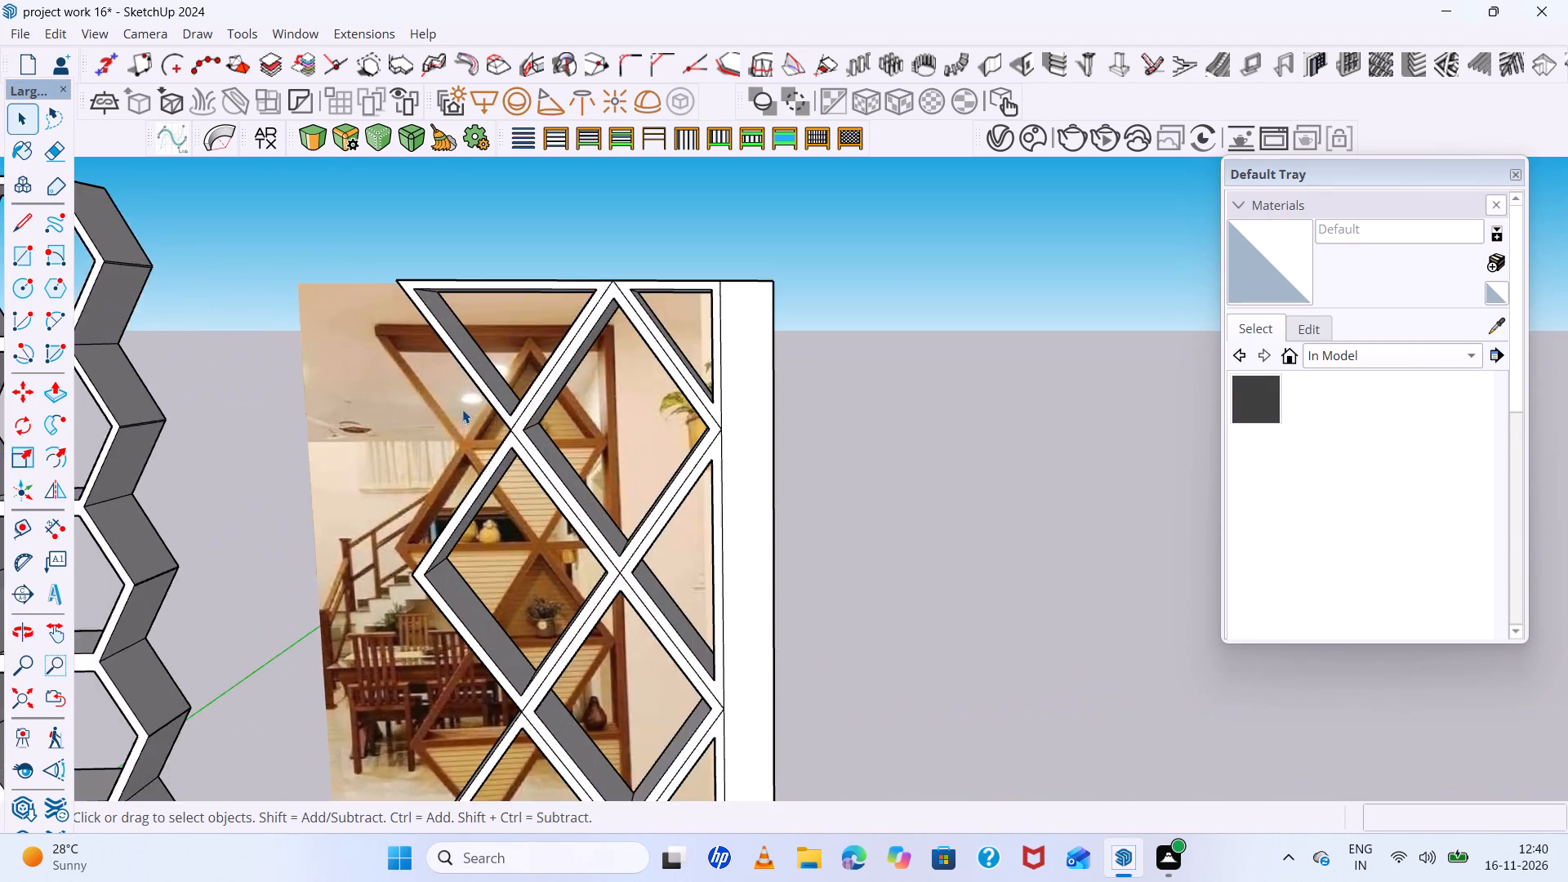
Examine the inner corner faces of the upper diamond cell close up and beside the reference image.
scroll(462, 409, up, 16)
middle_drag(523, 430, 479, 448)
scroll(479, 448, up, 1)
scroll(479, 448, down, 6)
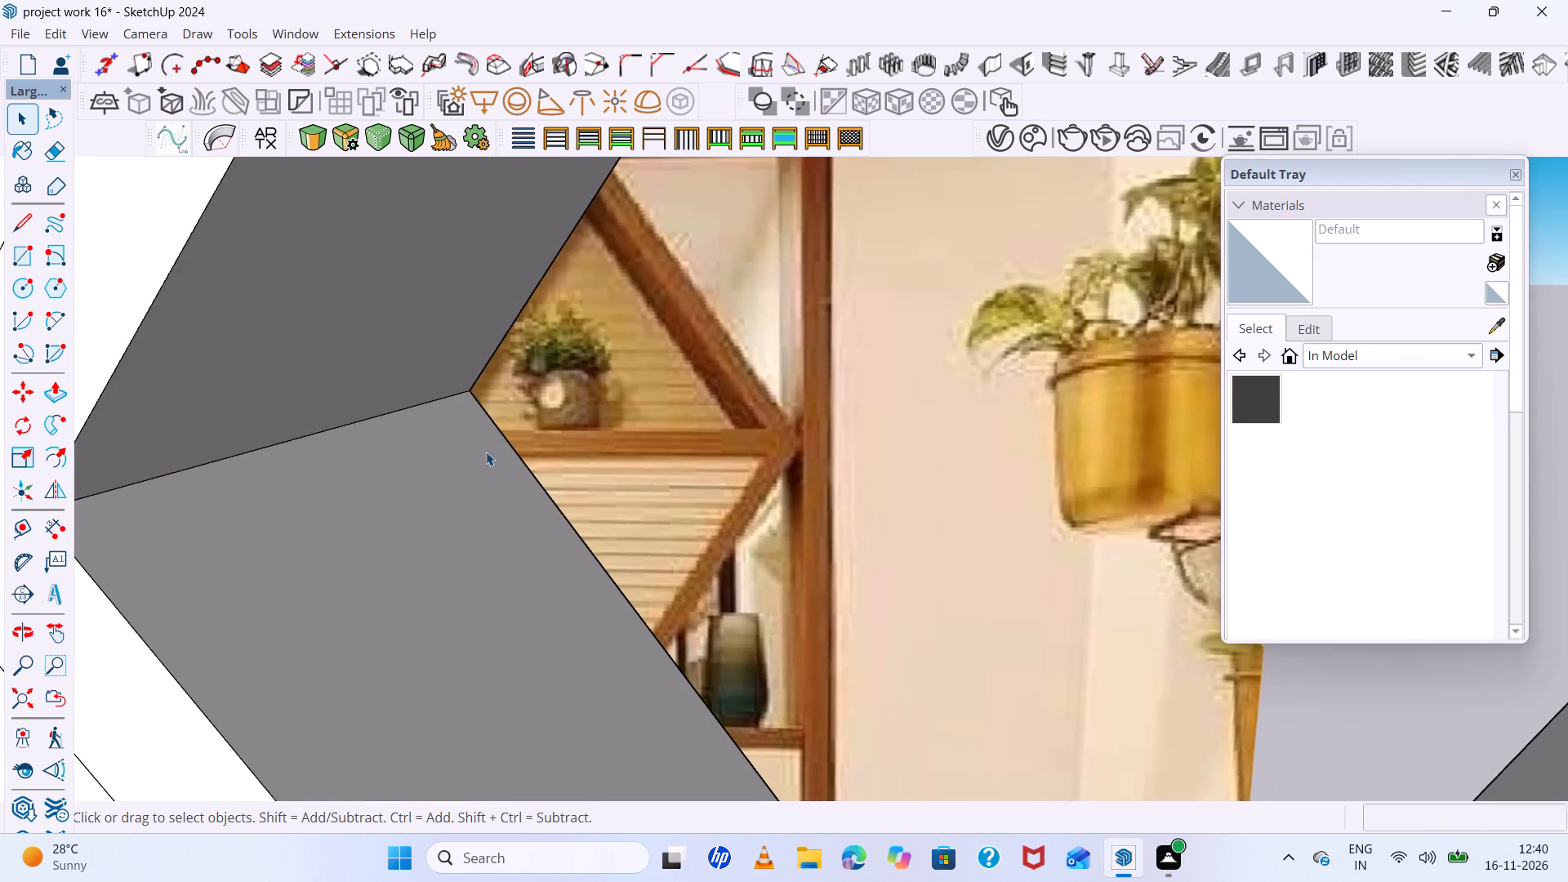
scroll(495, 455, down, 6)
key(space)
scroll(395, 461, up, 5)
click(385, 455)
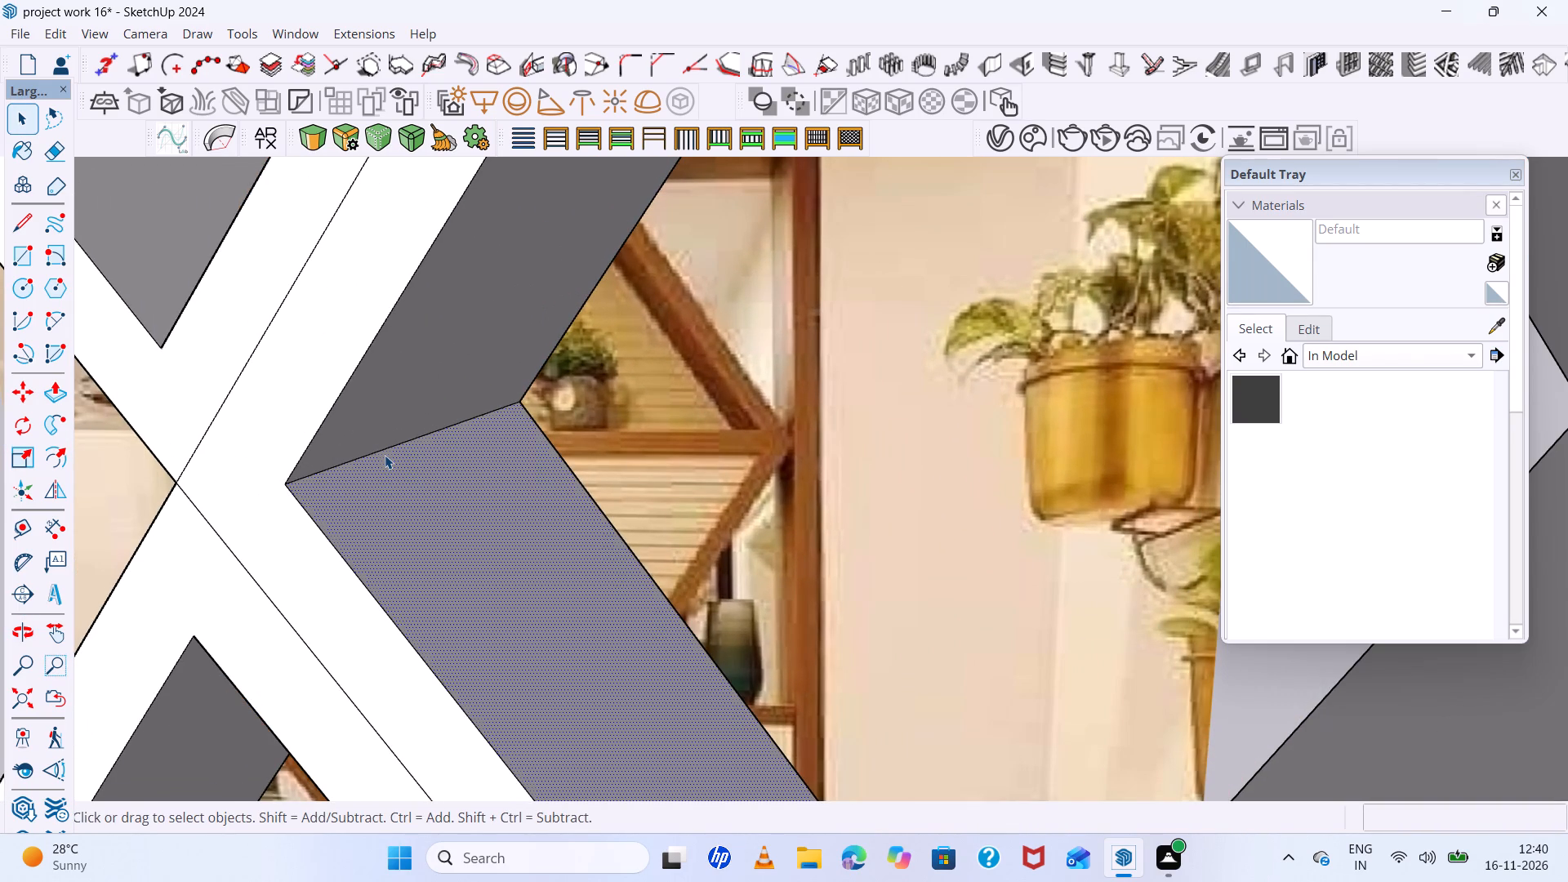
scroll(385, 455, down, 6)
scroll(572, 459, up, 1)
scroll(572, 453, down, 2)
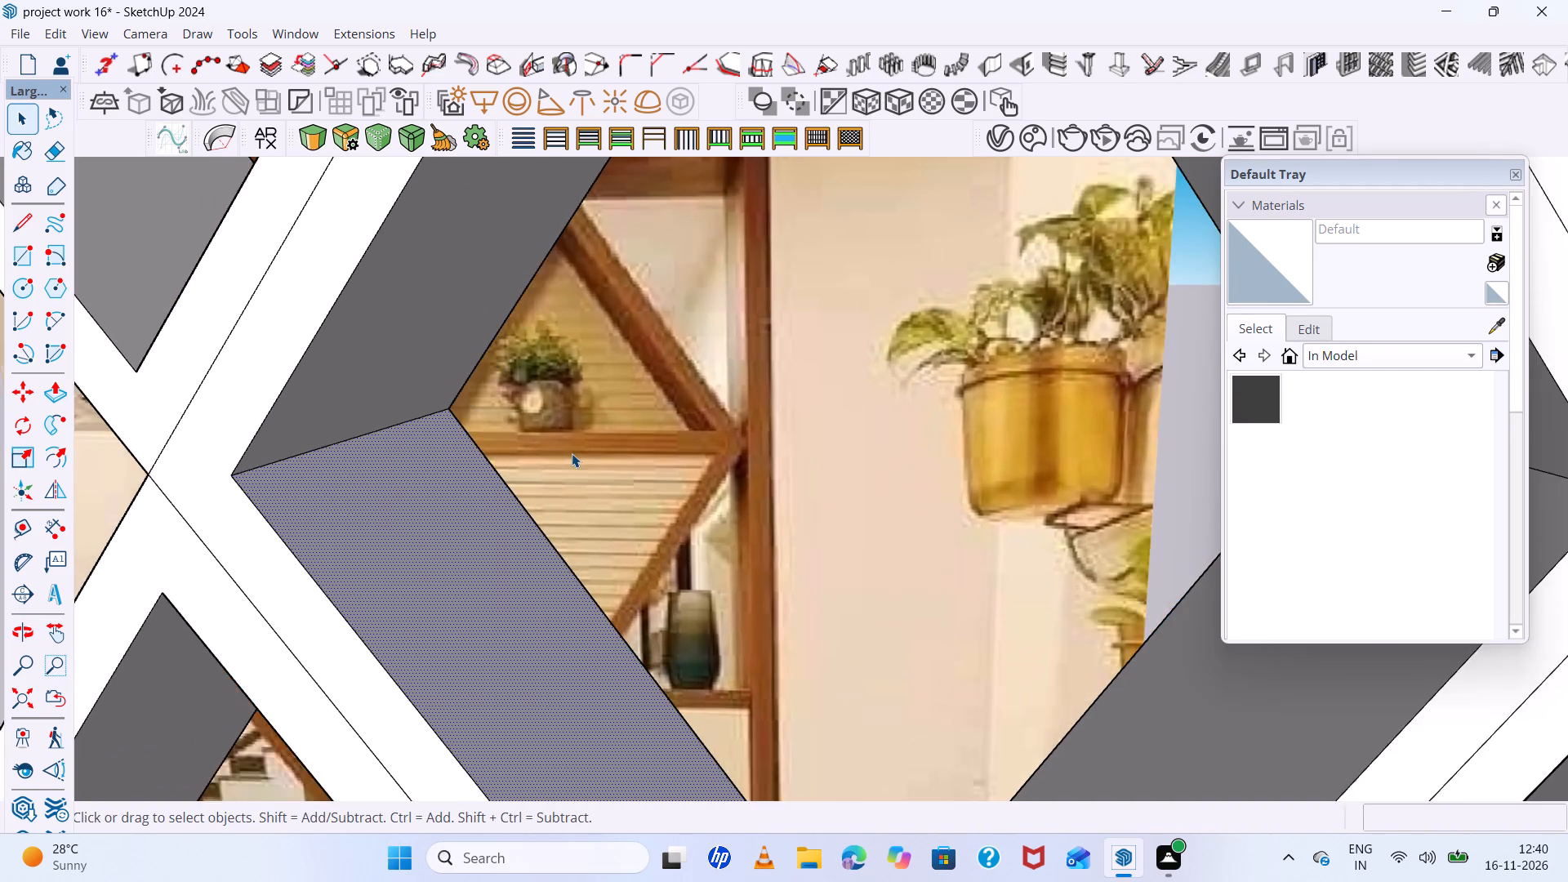
scroll(572, 453, down, 10)
middle_drag(572, 453, 852, 465)
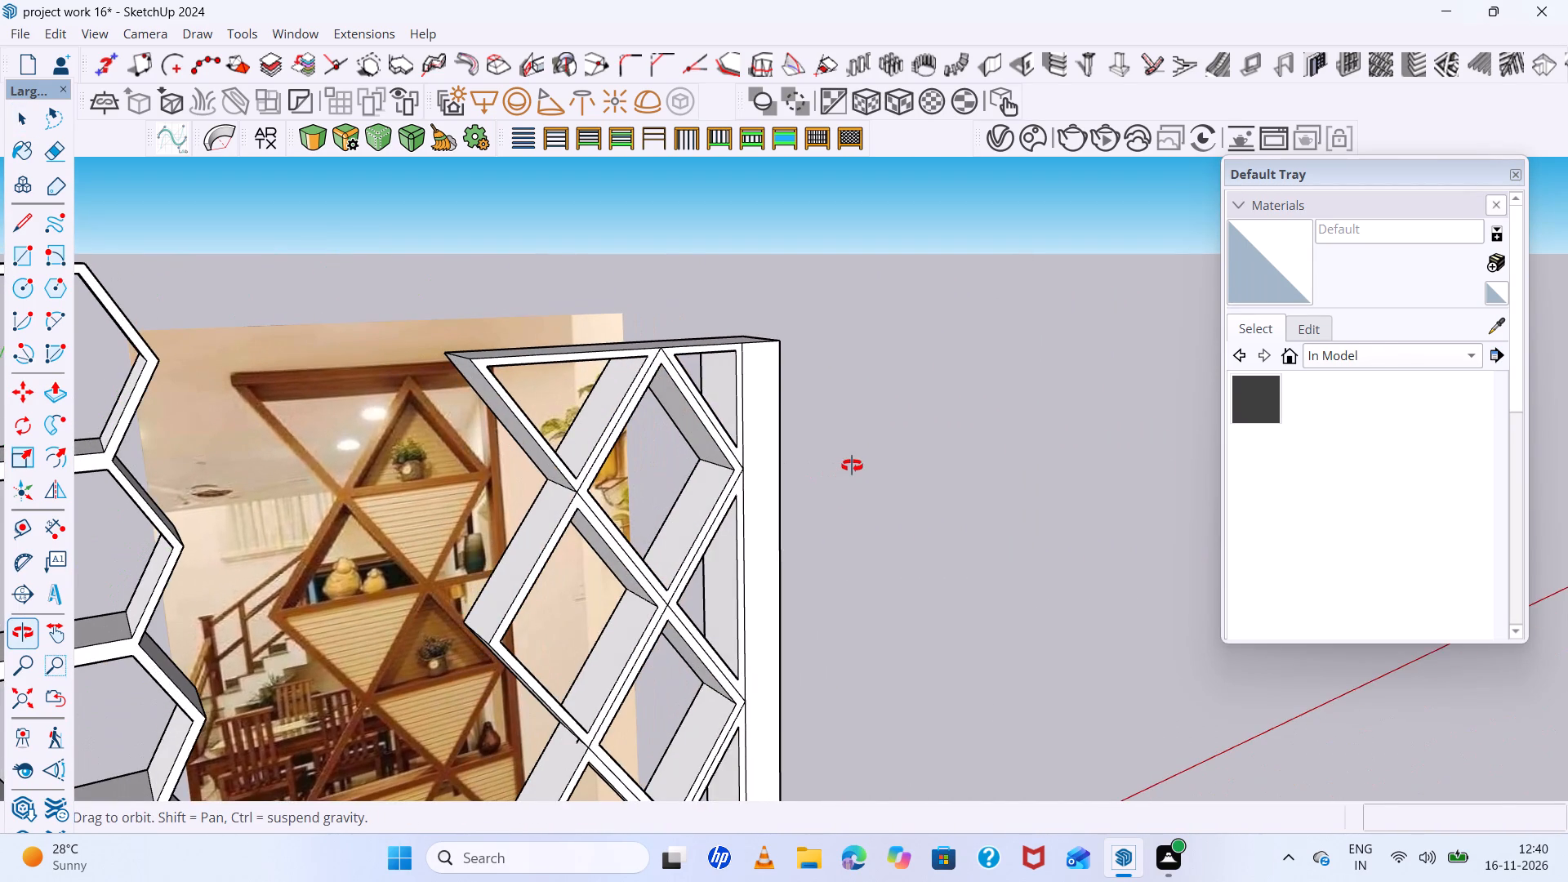
middle_drag(852, 465, 423, 453)
scroll(570, 439, up, 9)
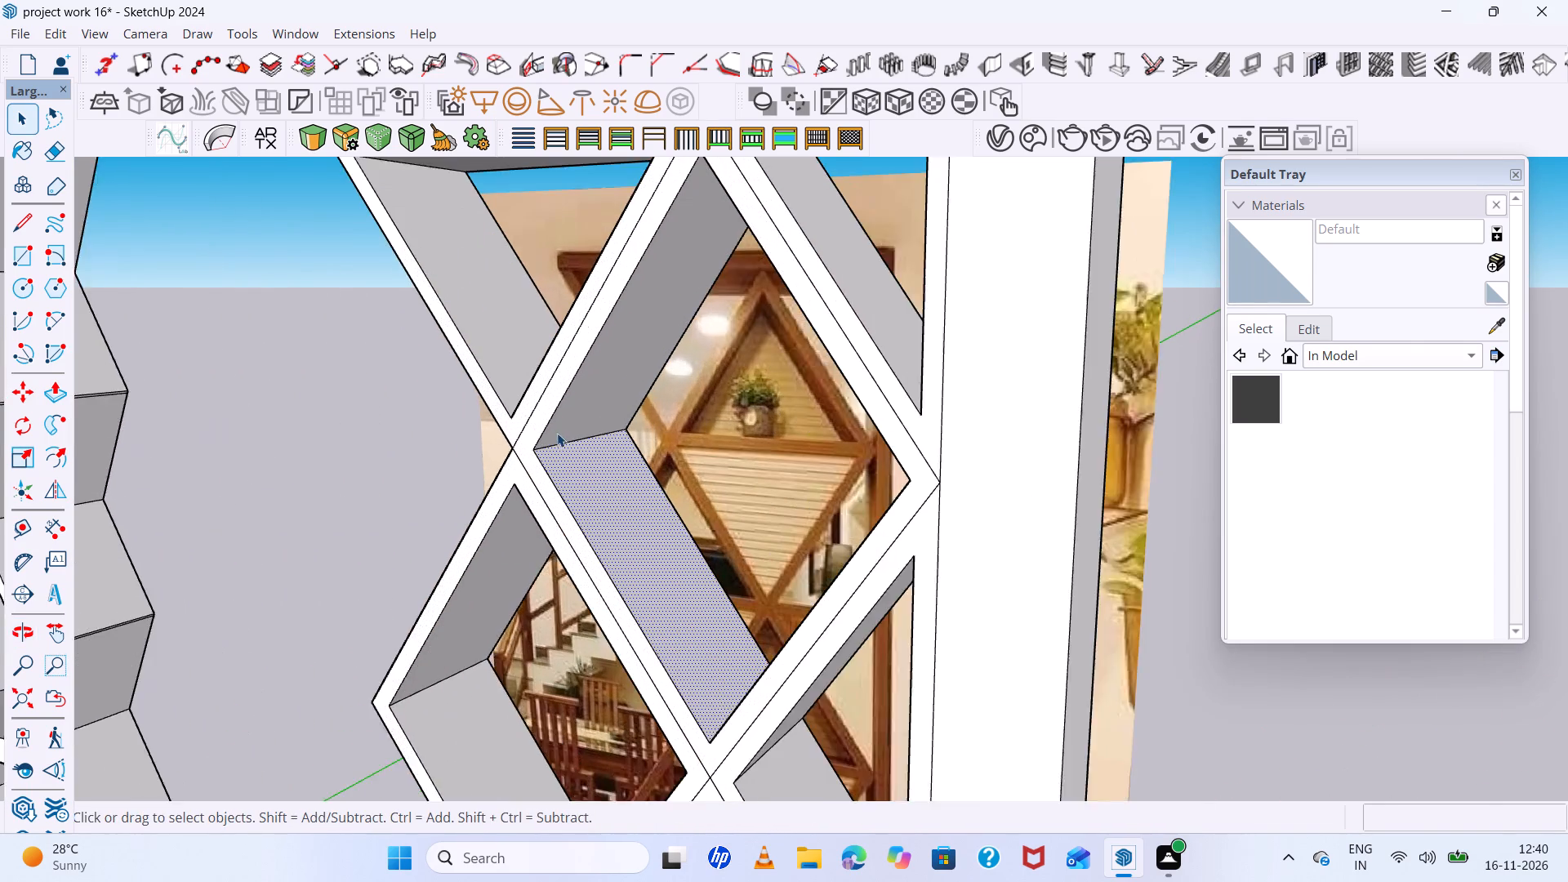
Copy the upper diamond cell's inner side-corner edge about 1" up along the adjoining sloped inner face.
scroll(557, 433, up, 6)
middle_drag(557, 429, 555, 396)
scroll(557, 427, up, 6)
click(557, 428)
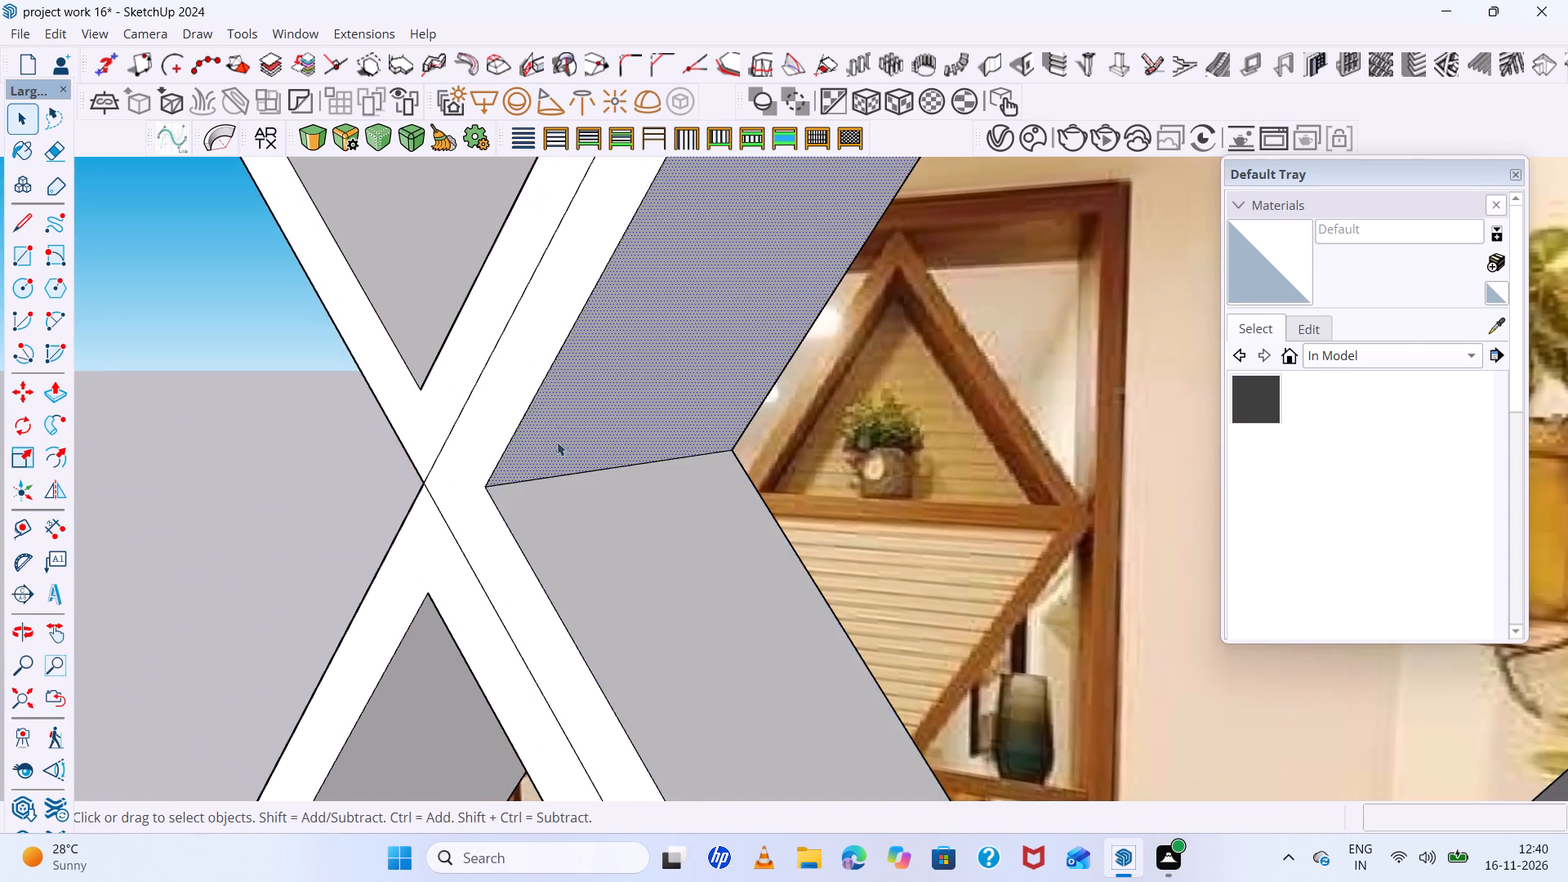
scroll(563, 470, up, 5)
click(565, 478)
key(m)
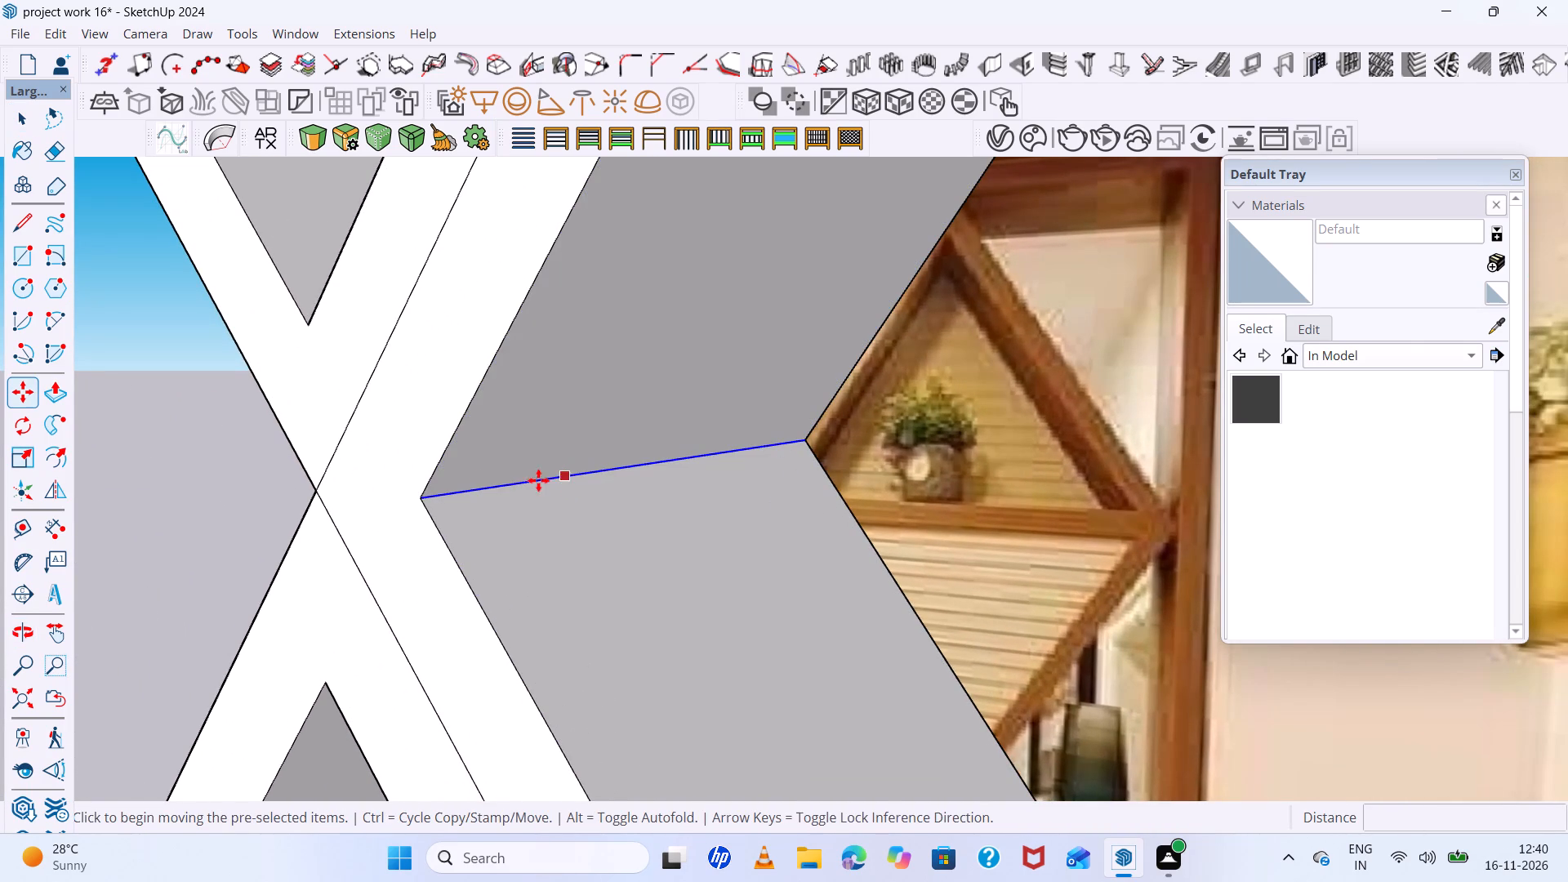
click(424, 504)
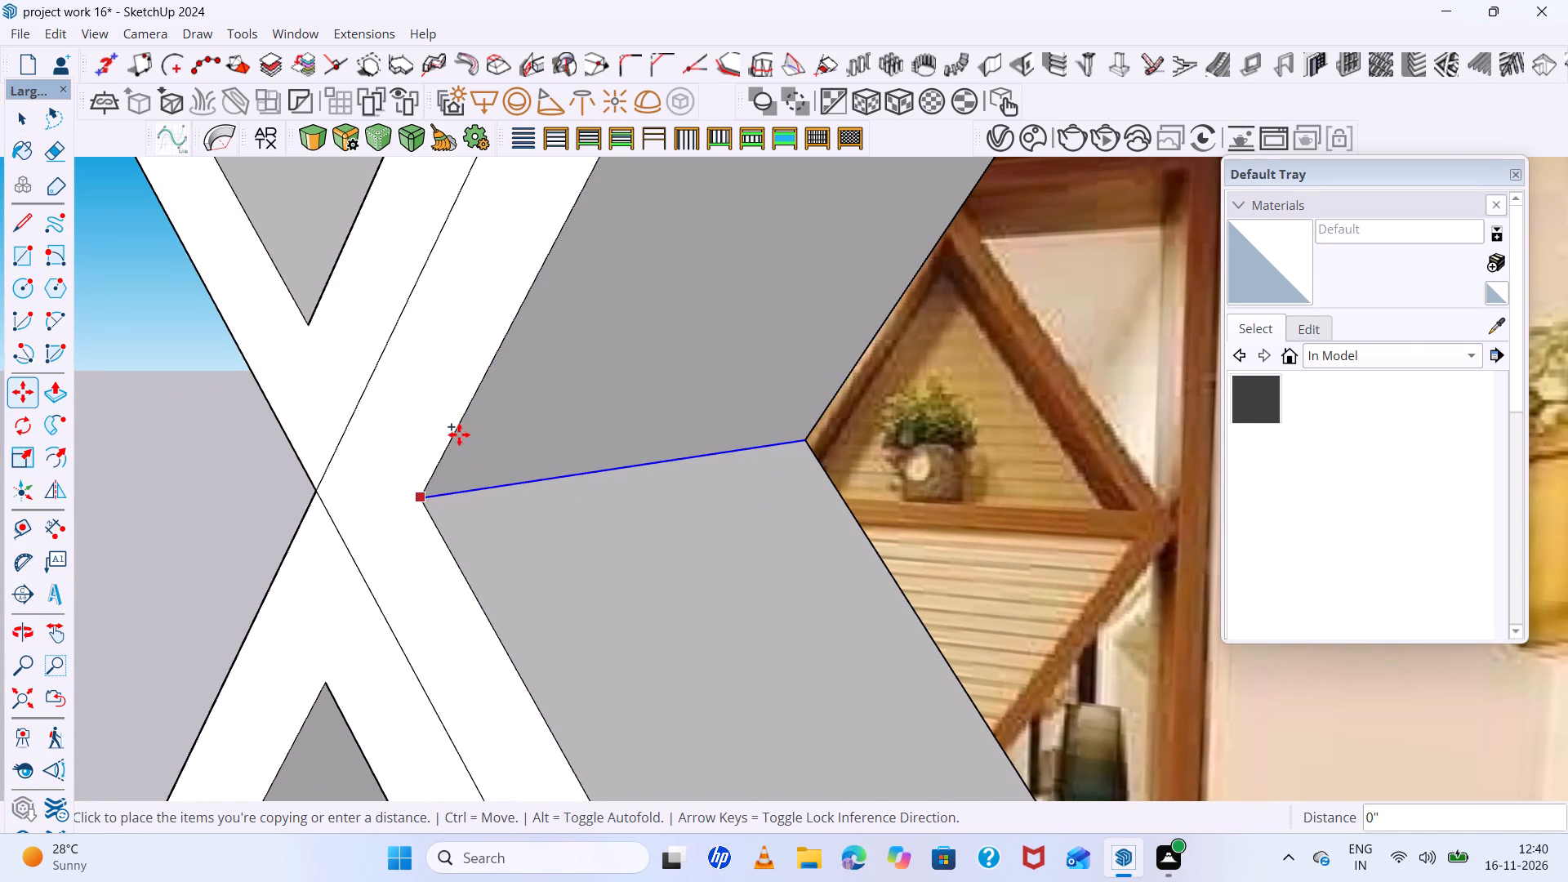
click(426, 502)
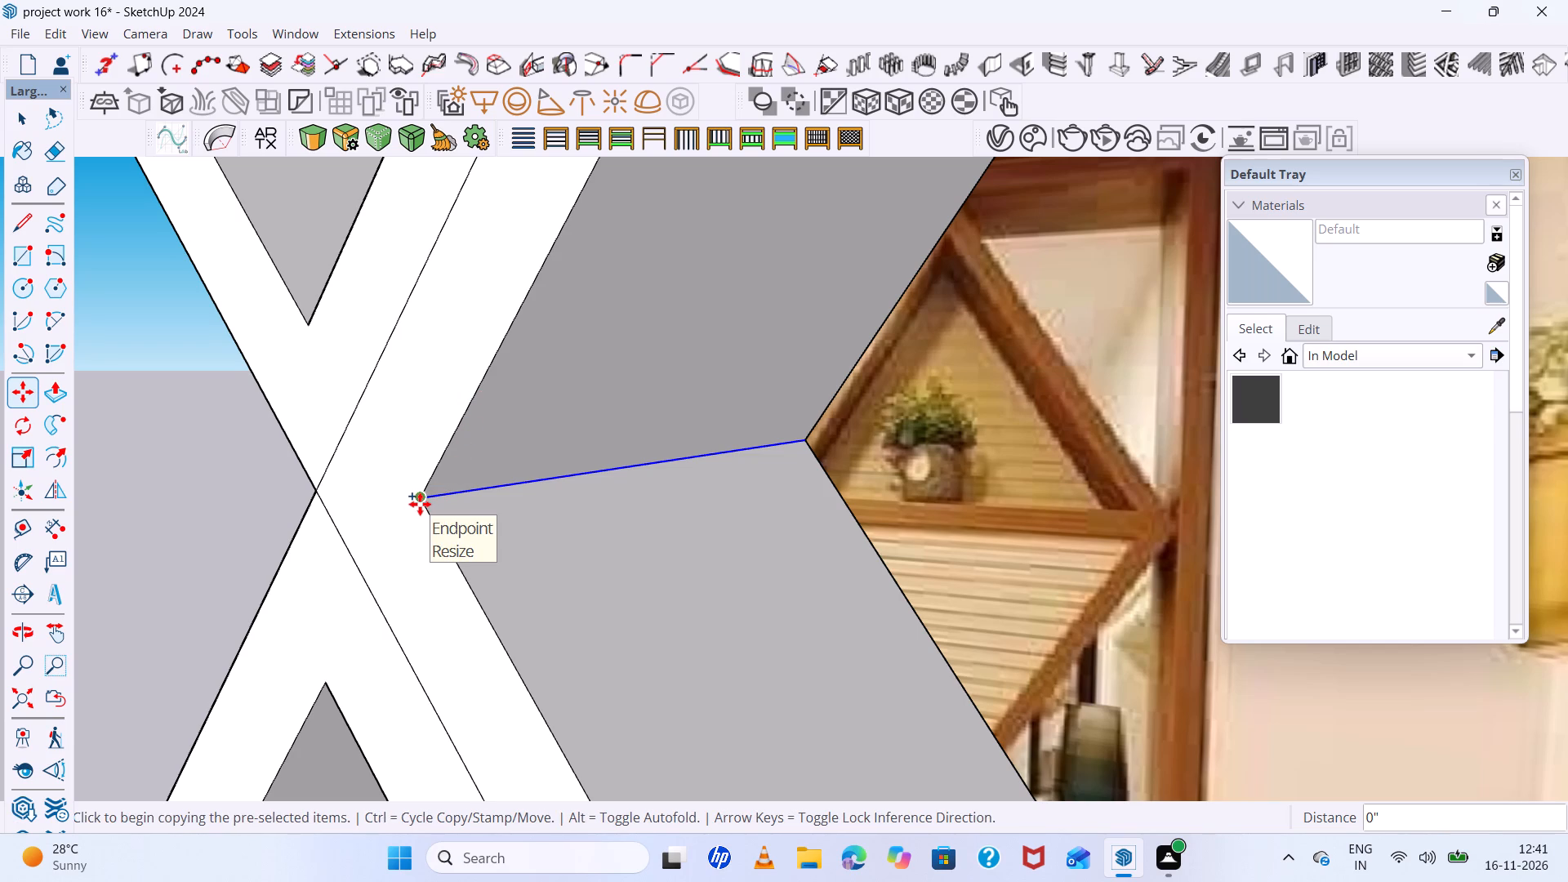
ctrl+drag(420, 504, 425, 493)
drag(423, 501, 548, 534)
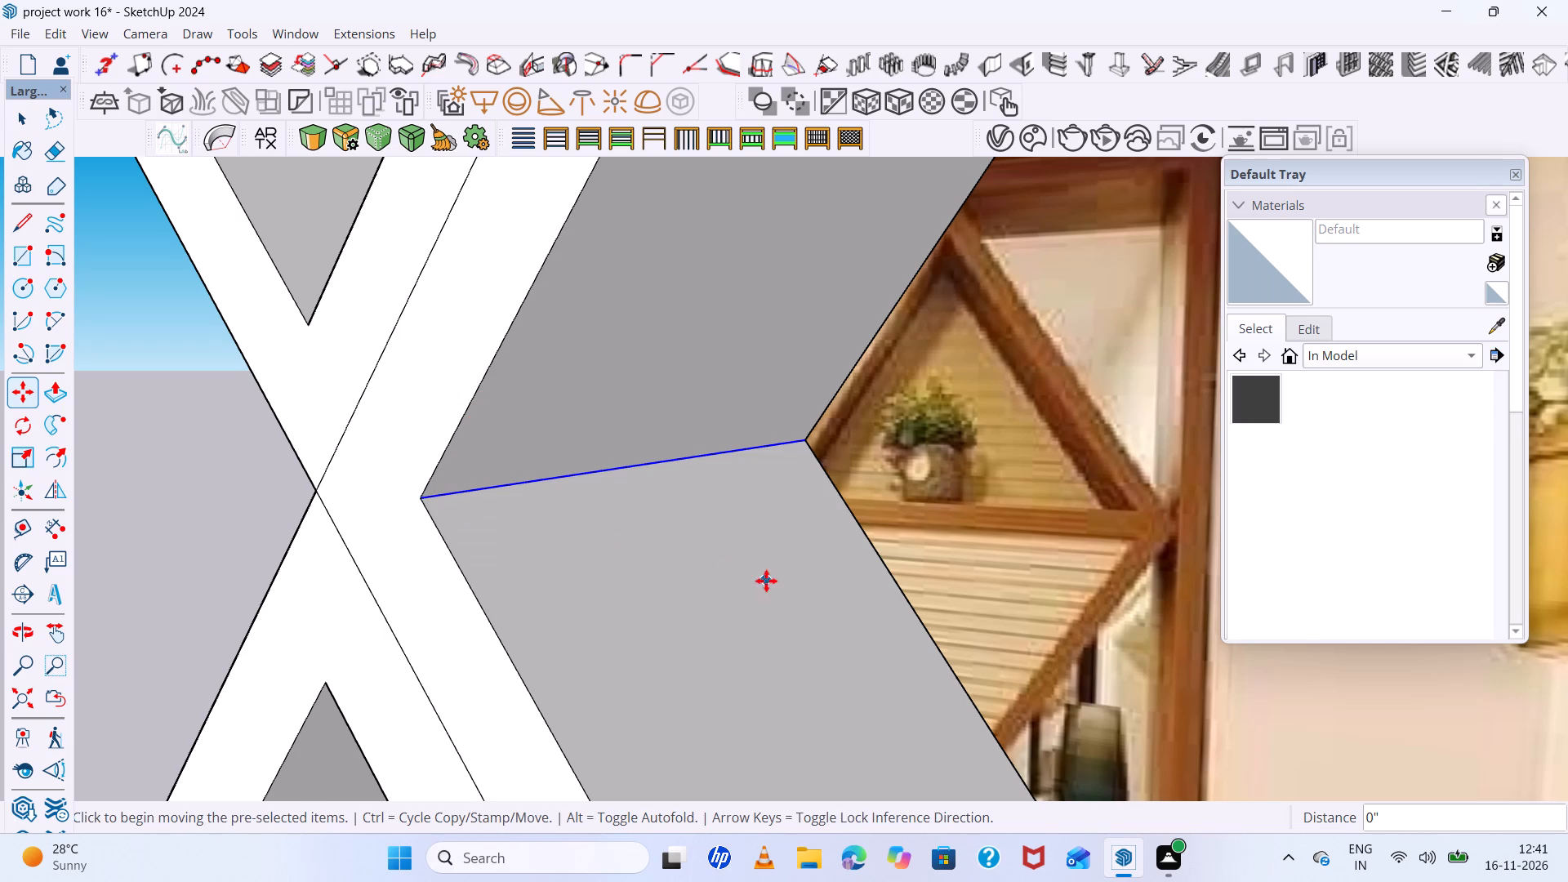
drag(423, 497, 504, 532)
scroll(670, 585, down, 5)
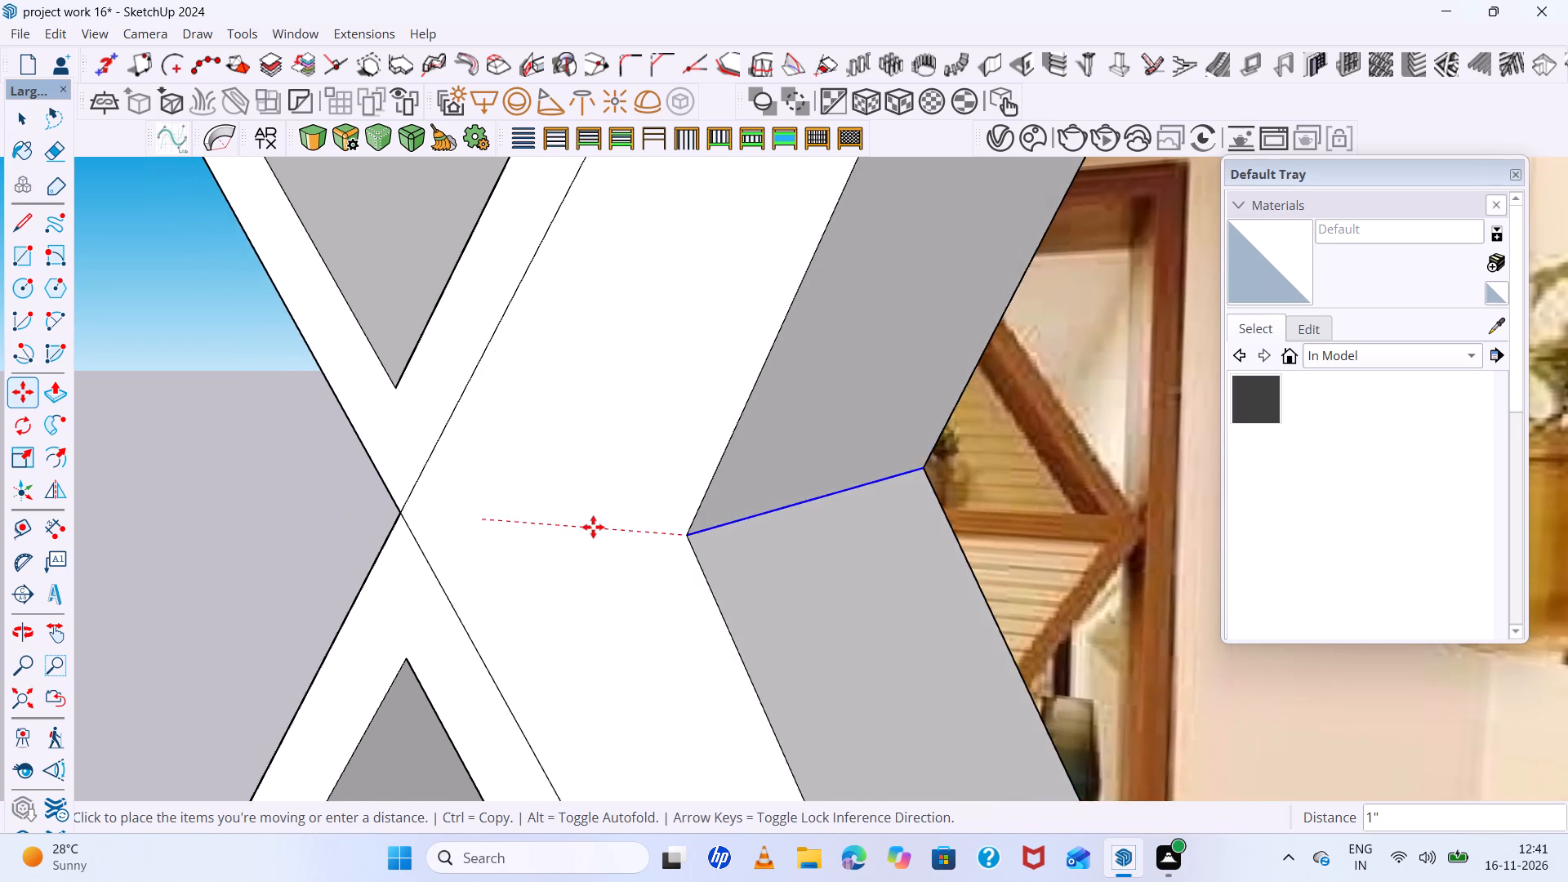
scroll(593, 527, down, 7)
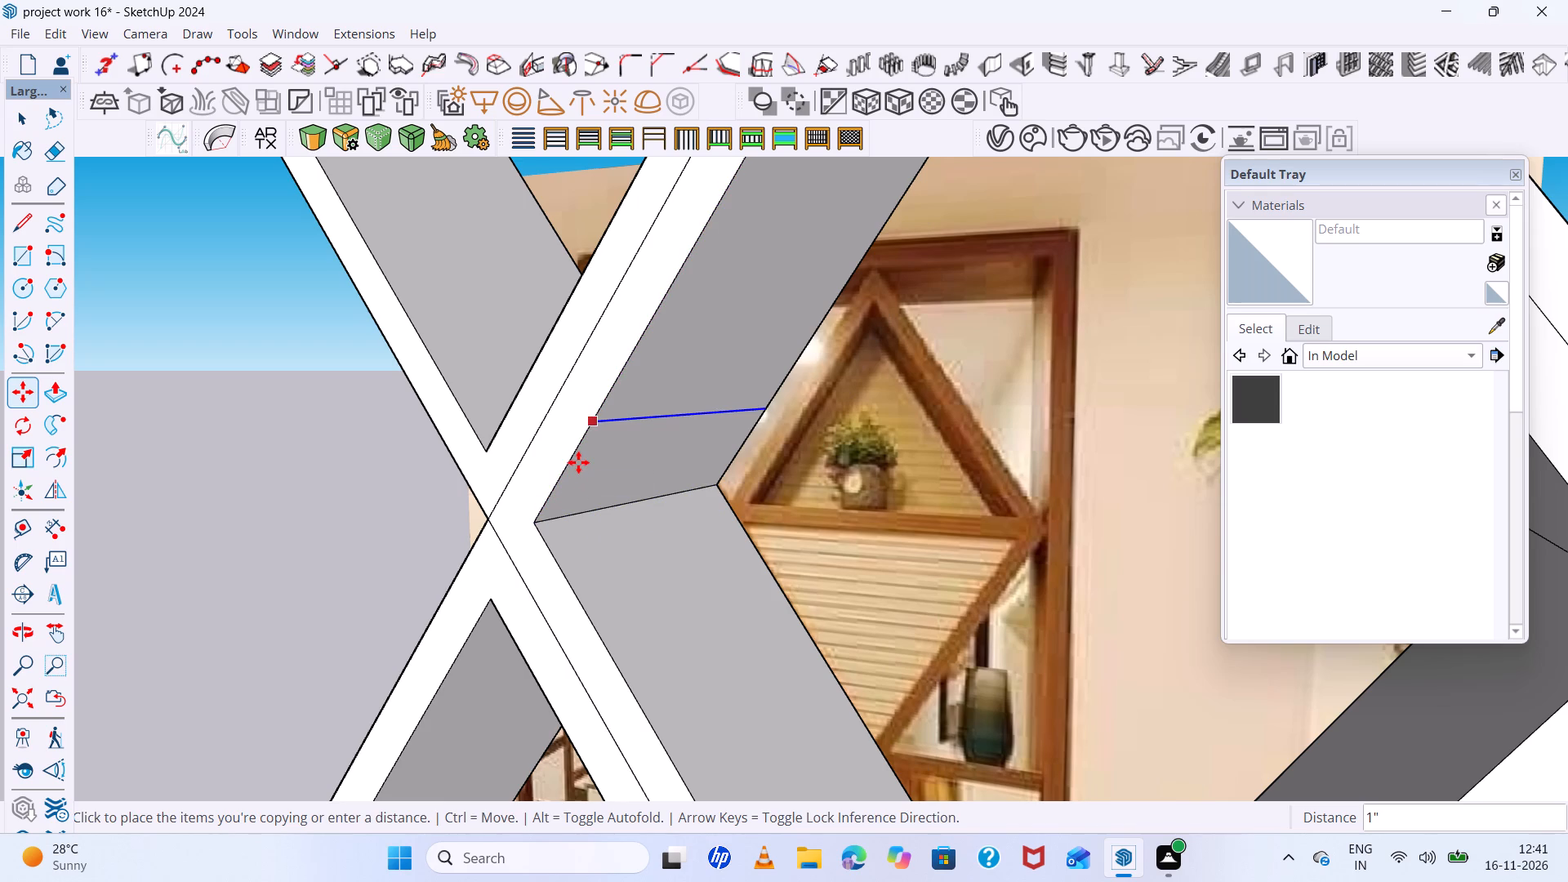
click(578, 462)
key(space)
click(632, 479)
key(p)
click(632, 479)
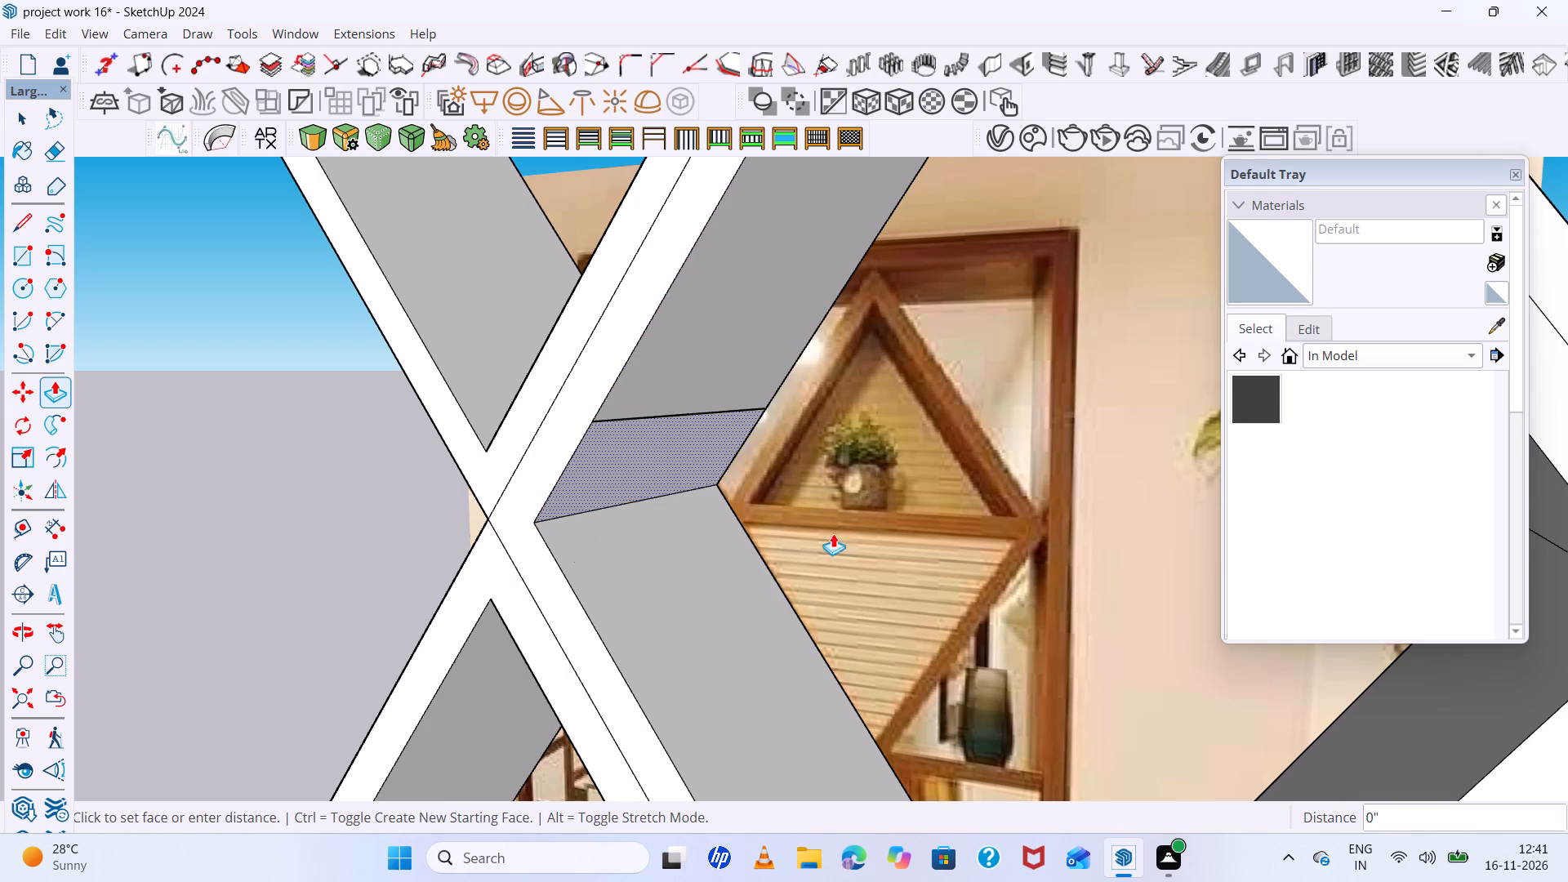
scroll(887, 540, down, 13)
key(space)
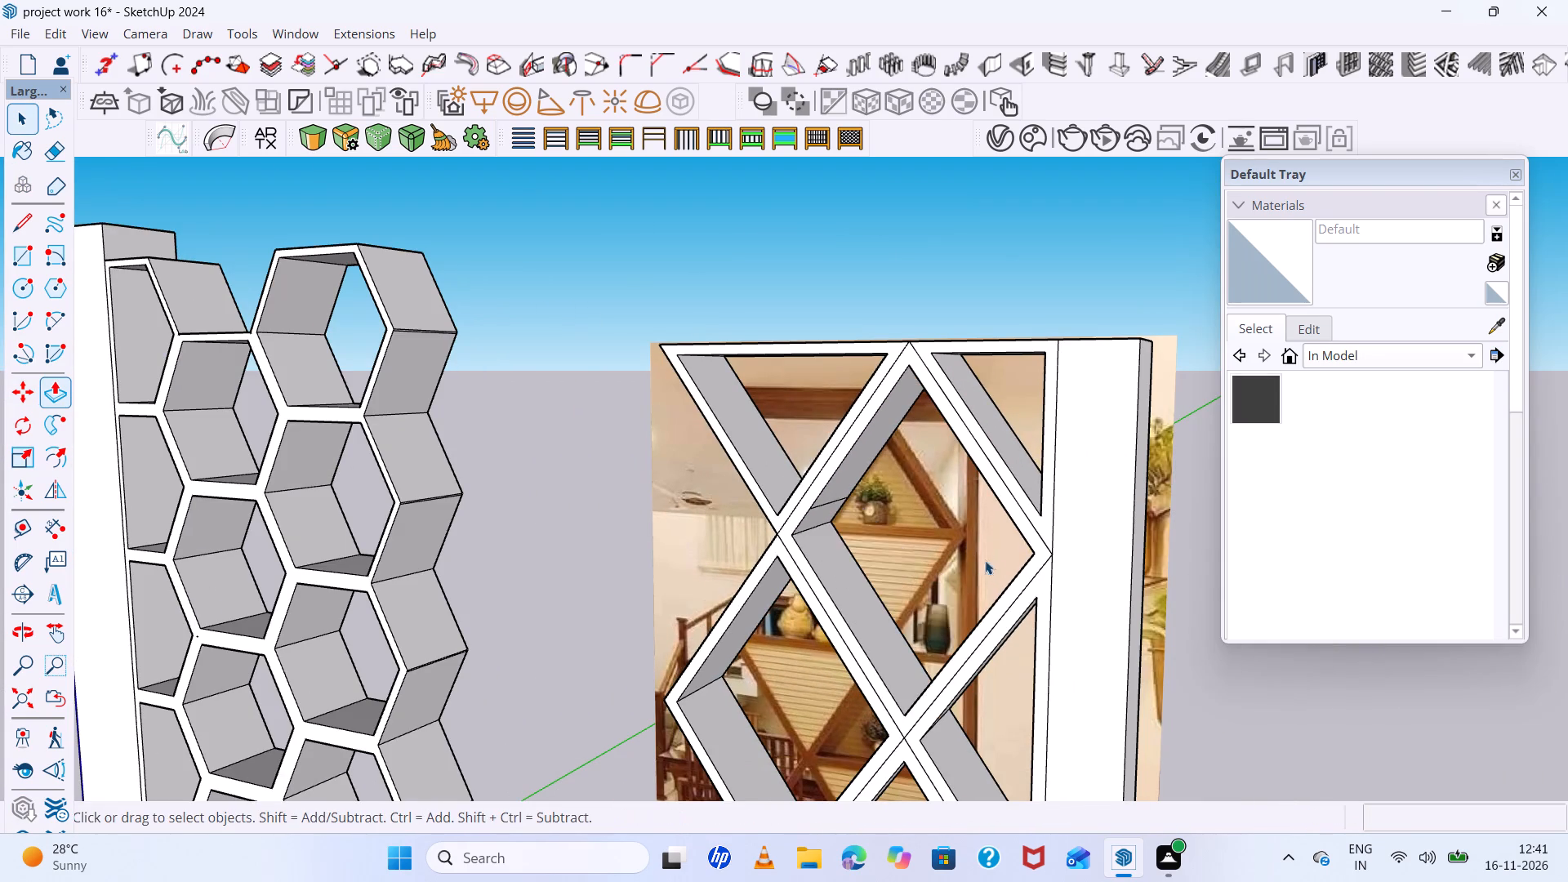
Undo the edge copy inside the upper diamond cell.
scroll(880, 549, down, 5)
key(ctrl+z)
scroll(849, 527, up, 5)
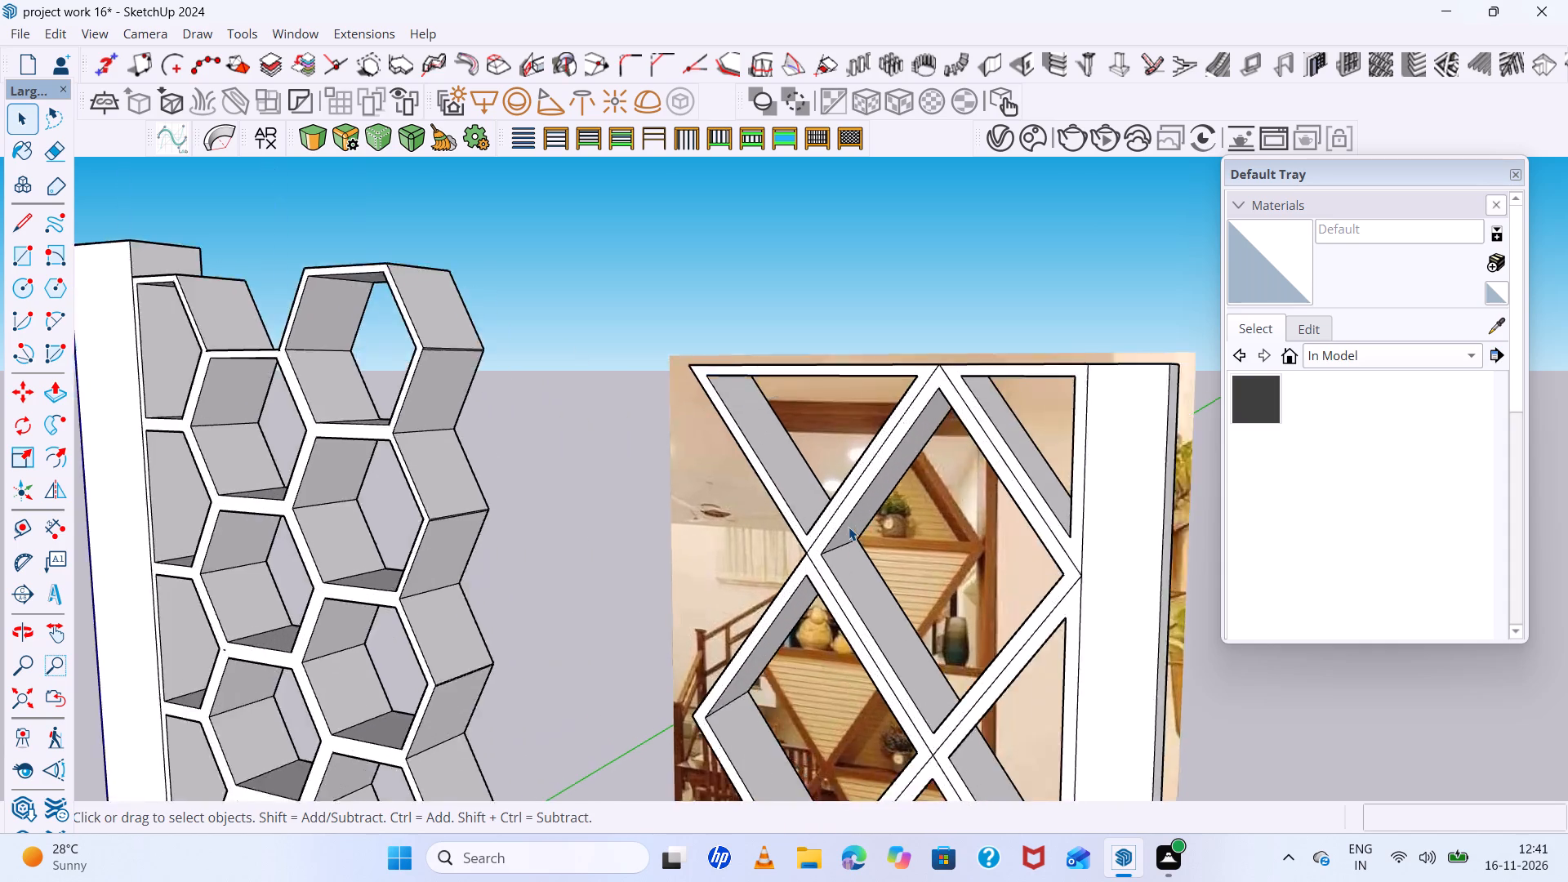
Compare the diamond panel with the reference image and the honeycomb panel from several distances and angles.
scroll(849, 527, up, 1)
scroll(849, 527, down, 7)
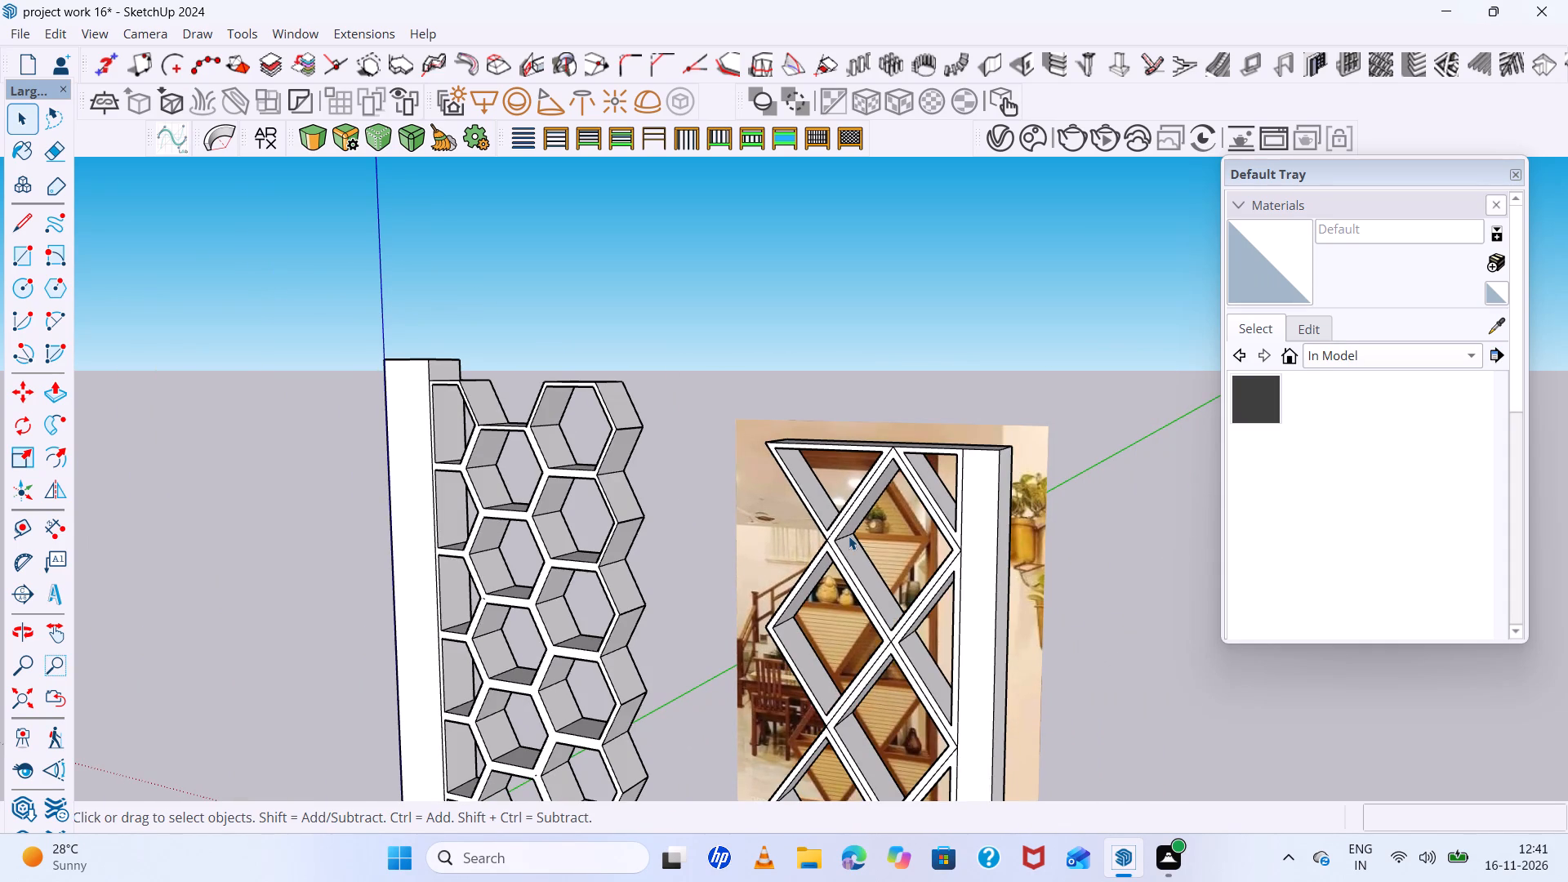
scroll(520, 691, down, 6)
scroll(716, 661, up, 11)
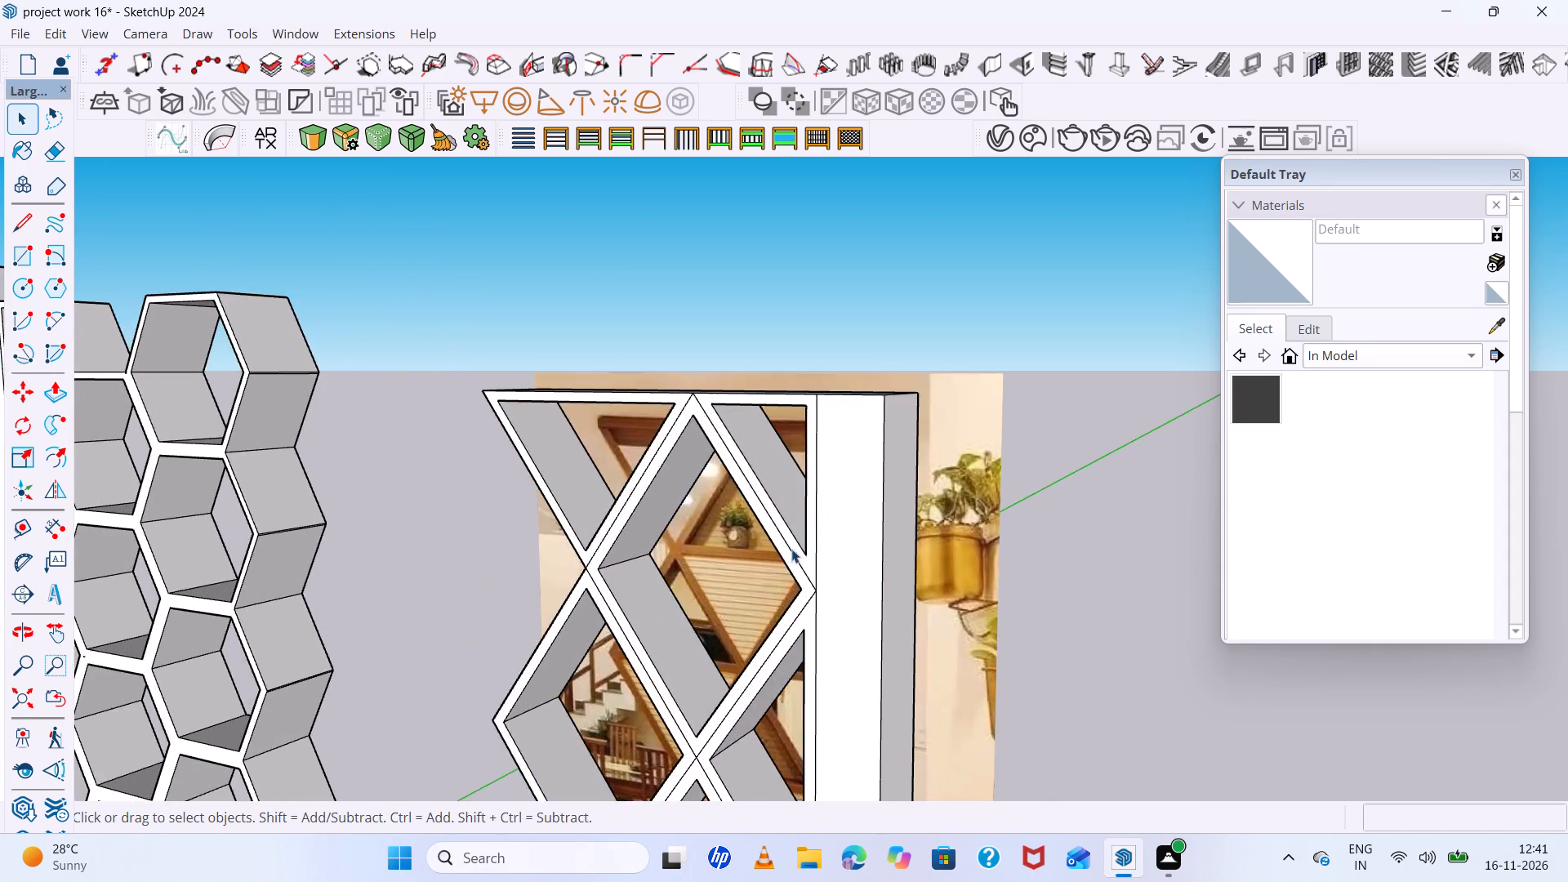
middle_drag(804, 544, 968, 486)
scroll(862, 488, up, 1)
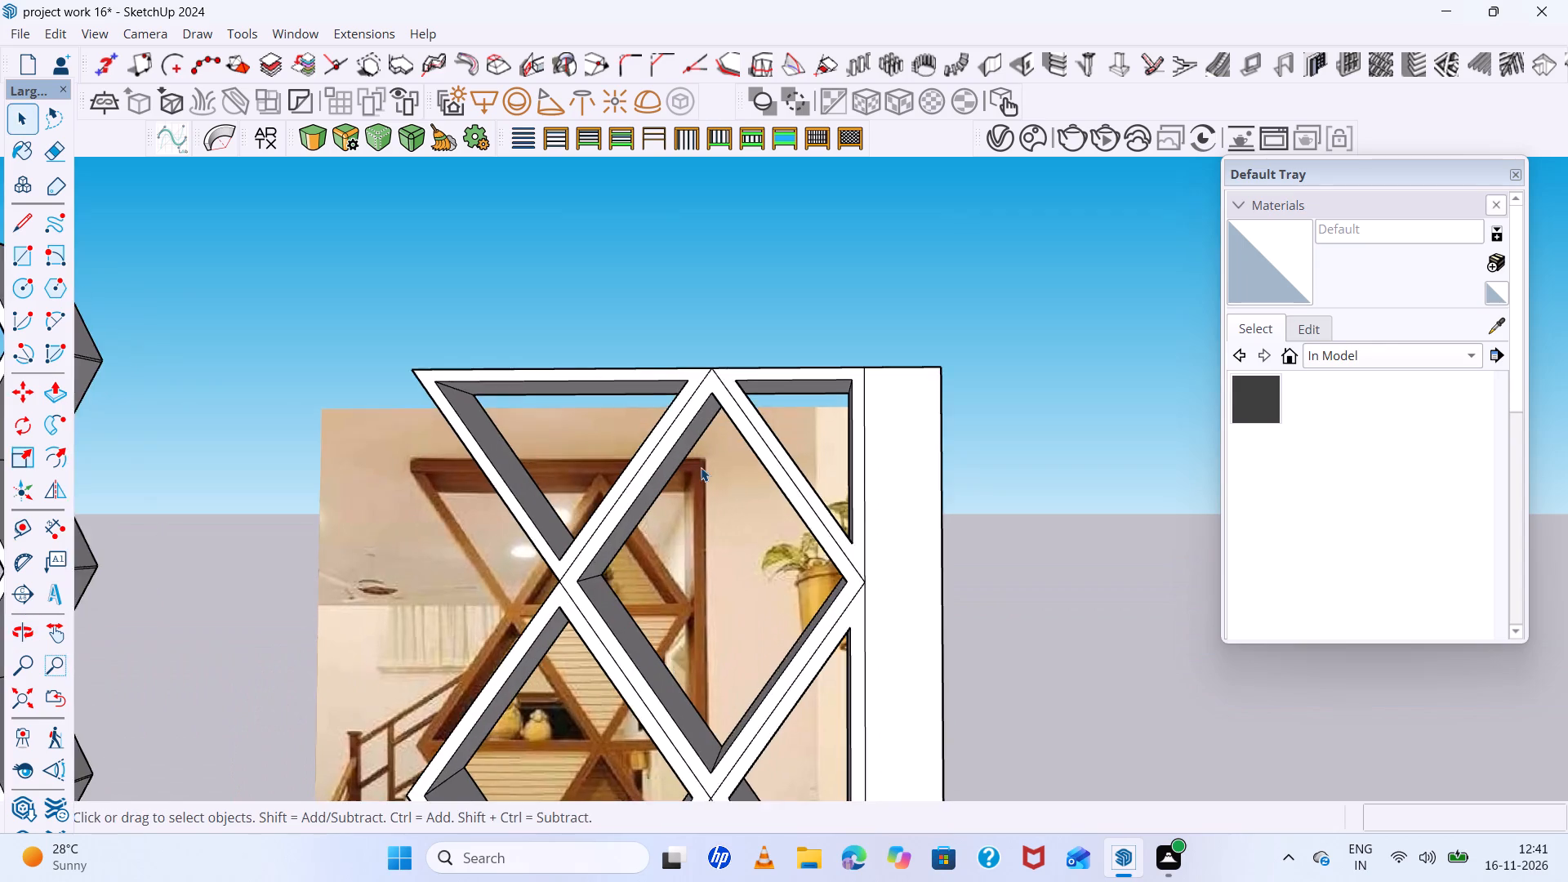
scroll(701, 467, down, 5)
middle_drag(728, 526, 746, 581)
scroll(745, 572, up, 1)
scroll(672, 416, down, 6)
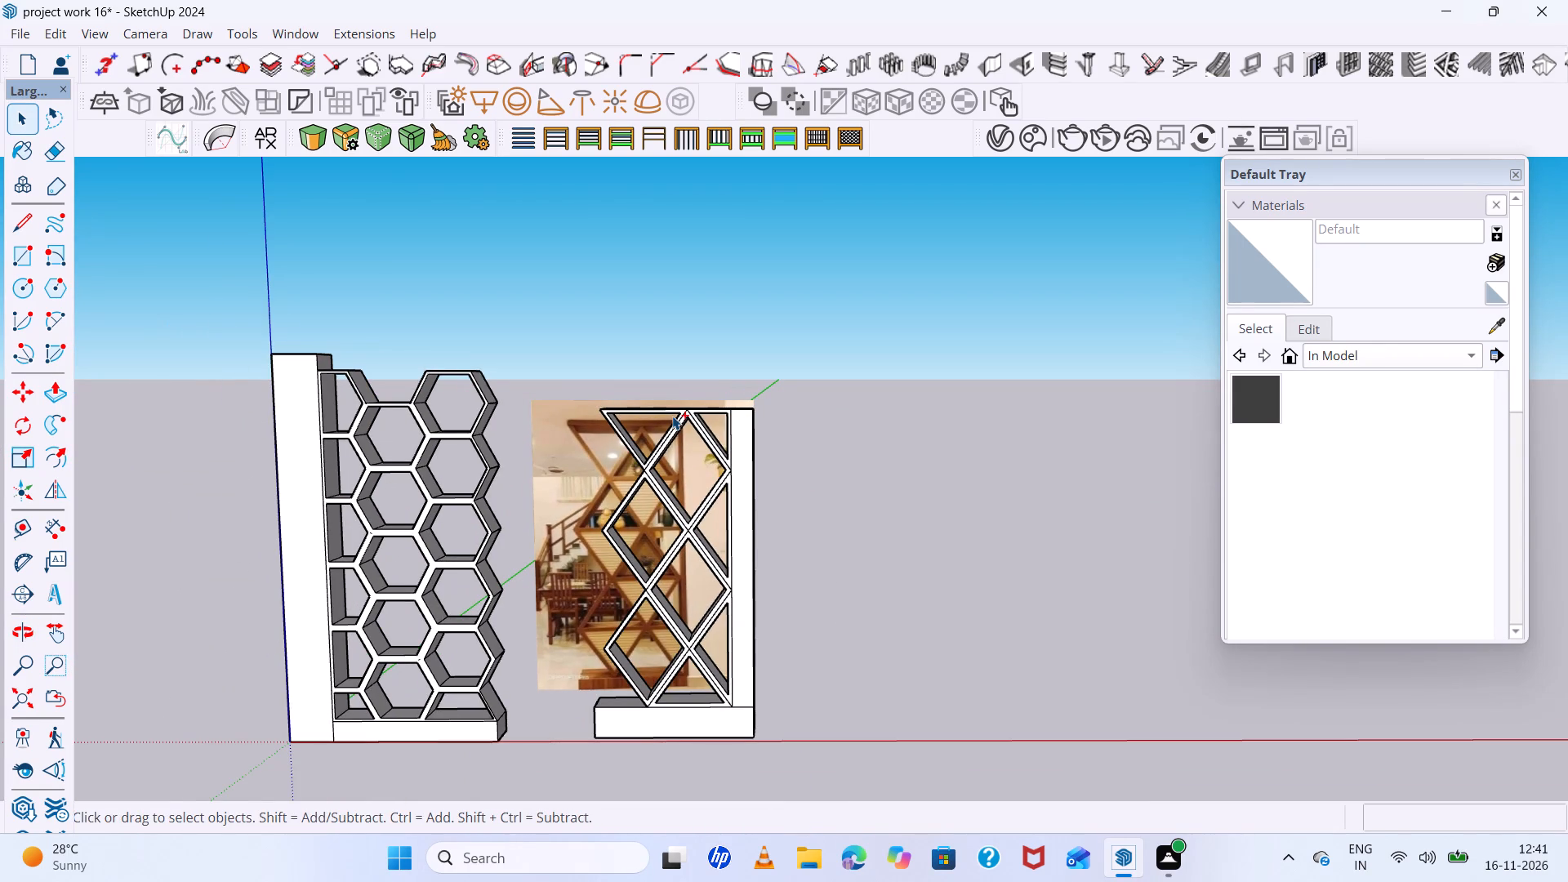
Undo the diamond panel's cell openings and the frame and base cuts, back to the solid slab with lattice outlines.
key(ctrl+z)
key(ctrl+z)
key(ctrl+z)
key(ctrl+z)
key(ctrl+z)
key(ctrl+z)
key(ctrl+z)
key(ctrl+z)
key(ctrl+z)
key(ctrl+z)
key(ctrl+z)
key(ctrl+z)
key(ctrl+z)
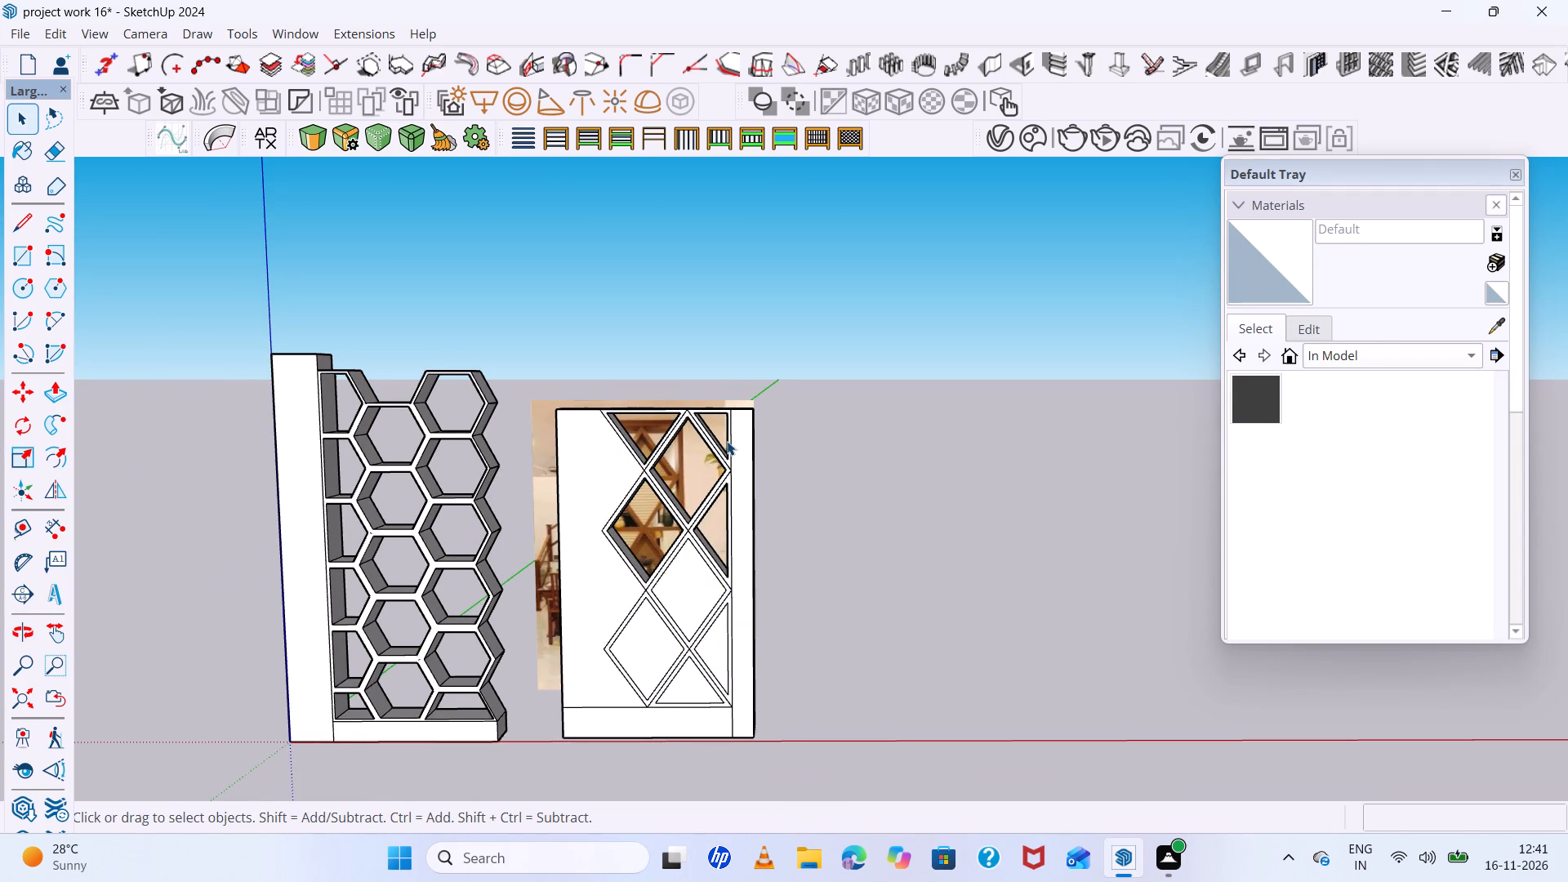
key(ctrl+z)
key(ctrl+z)
key(ctrl+z)
key(ctrl+z)
key(ctrl+z)
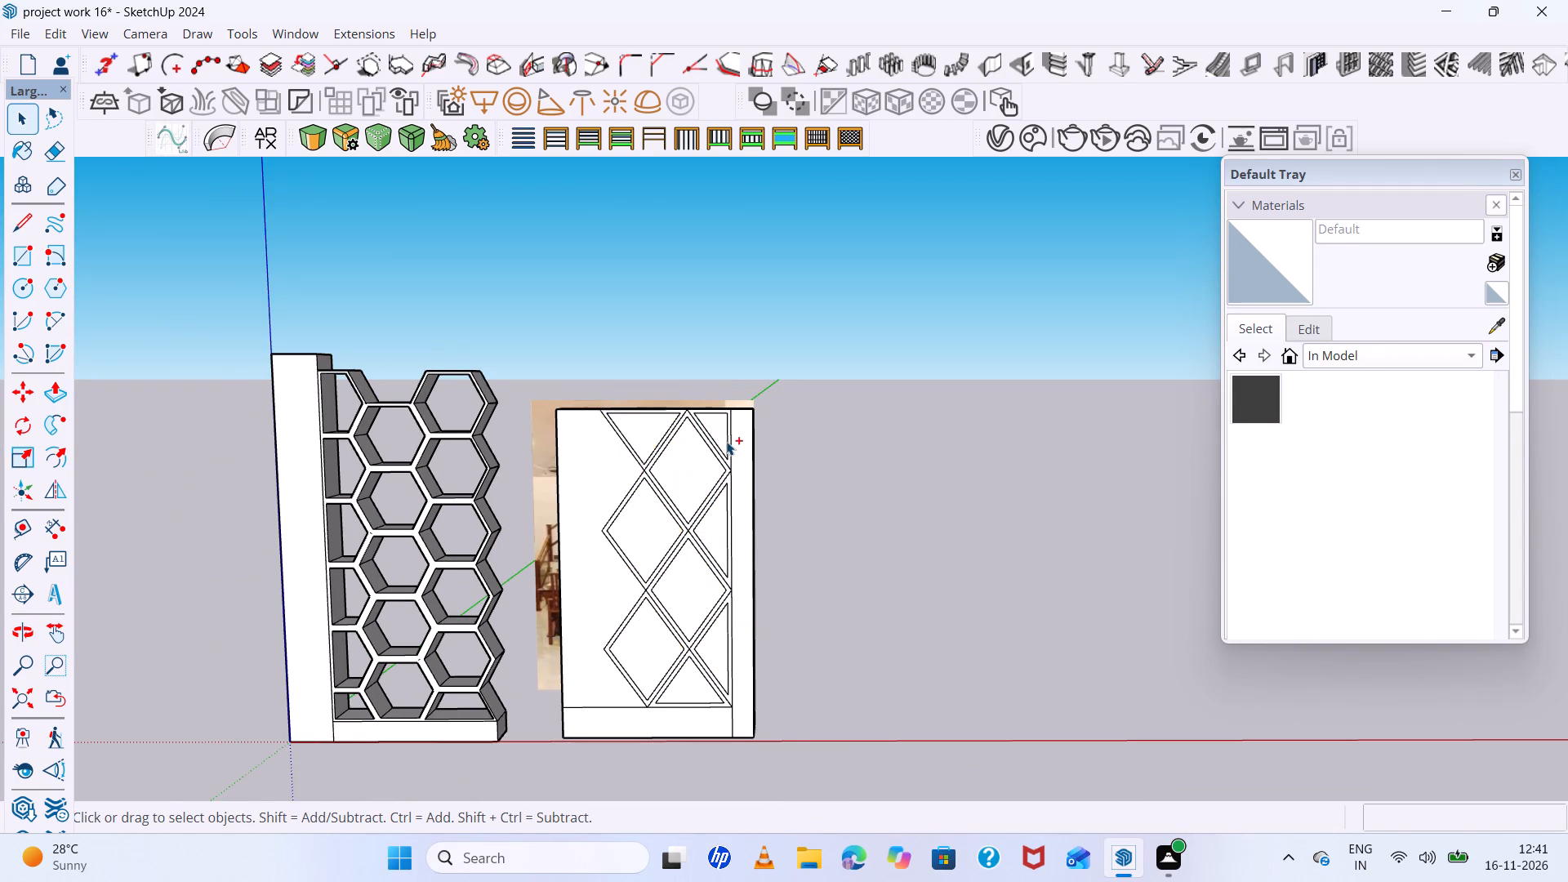
Draw a horizontal line across the upper diamond cell between its two inner side corners.
scroll(720, 442, up, 17)
middle_drag(707, 457, 635, 424)
scroll(340, 693, up, 6)
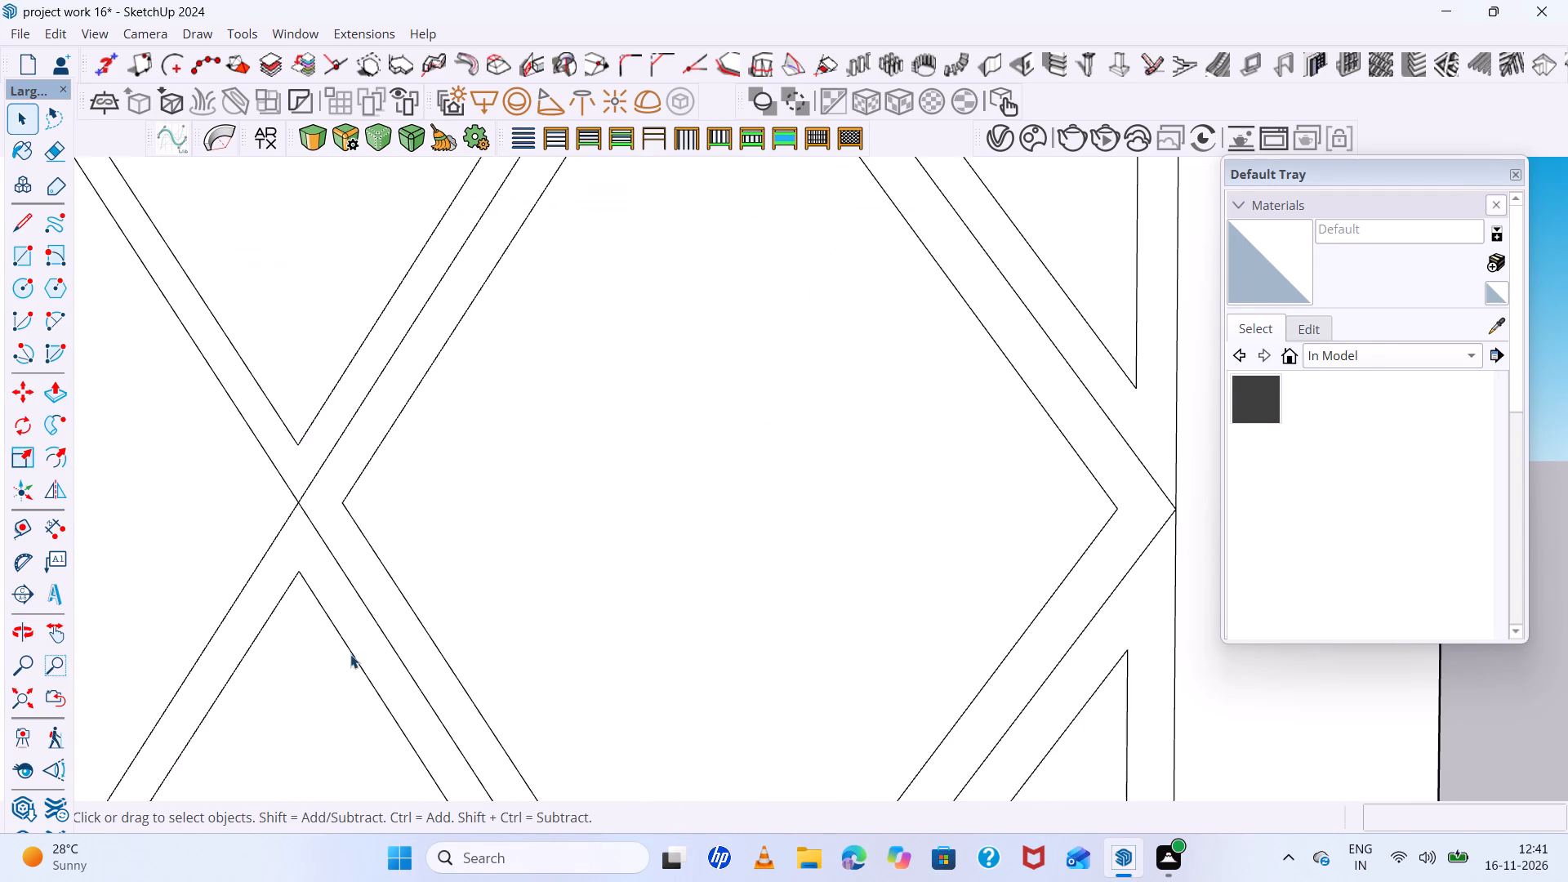
key(l)
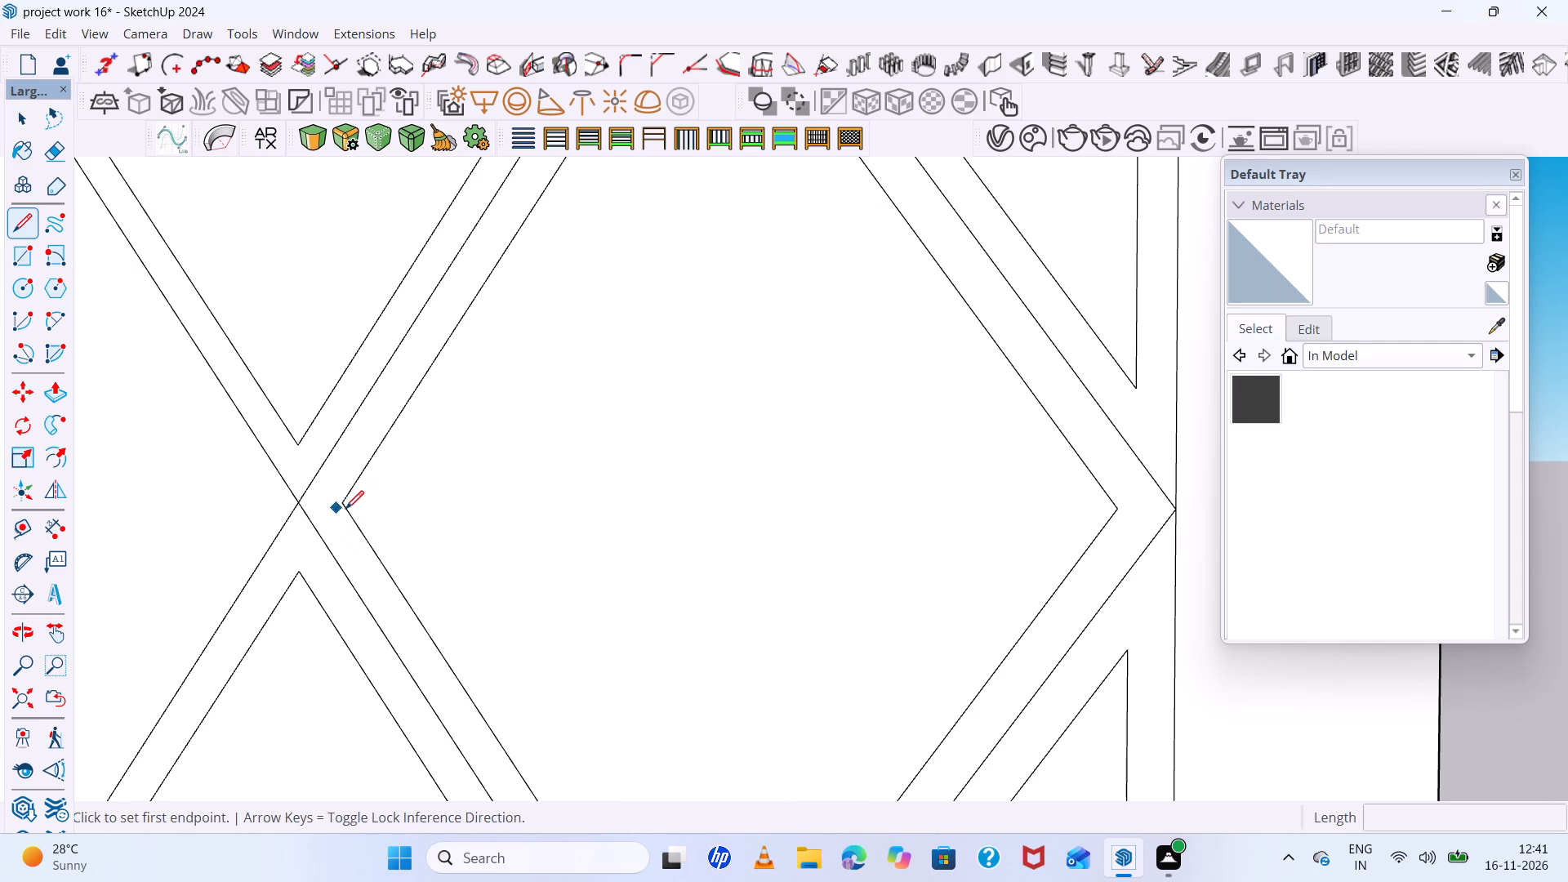
click(344, 505)
scroll(458, 531, down, 14)
scroll(635, 514, up, 5)
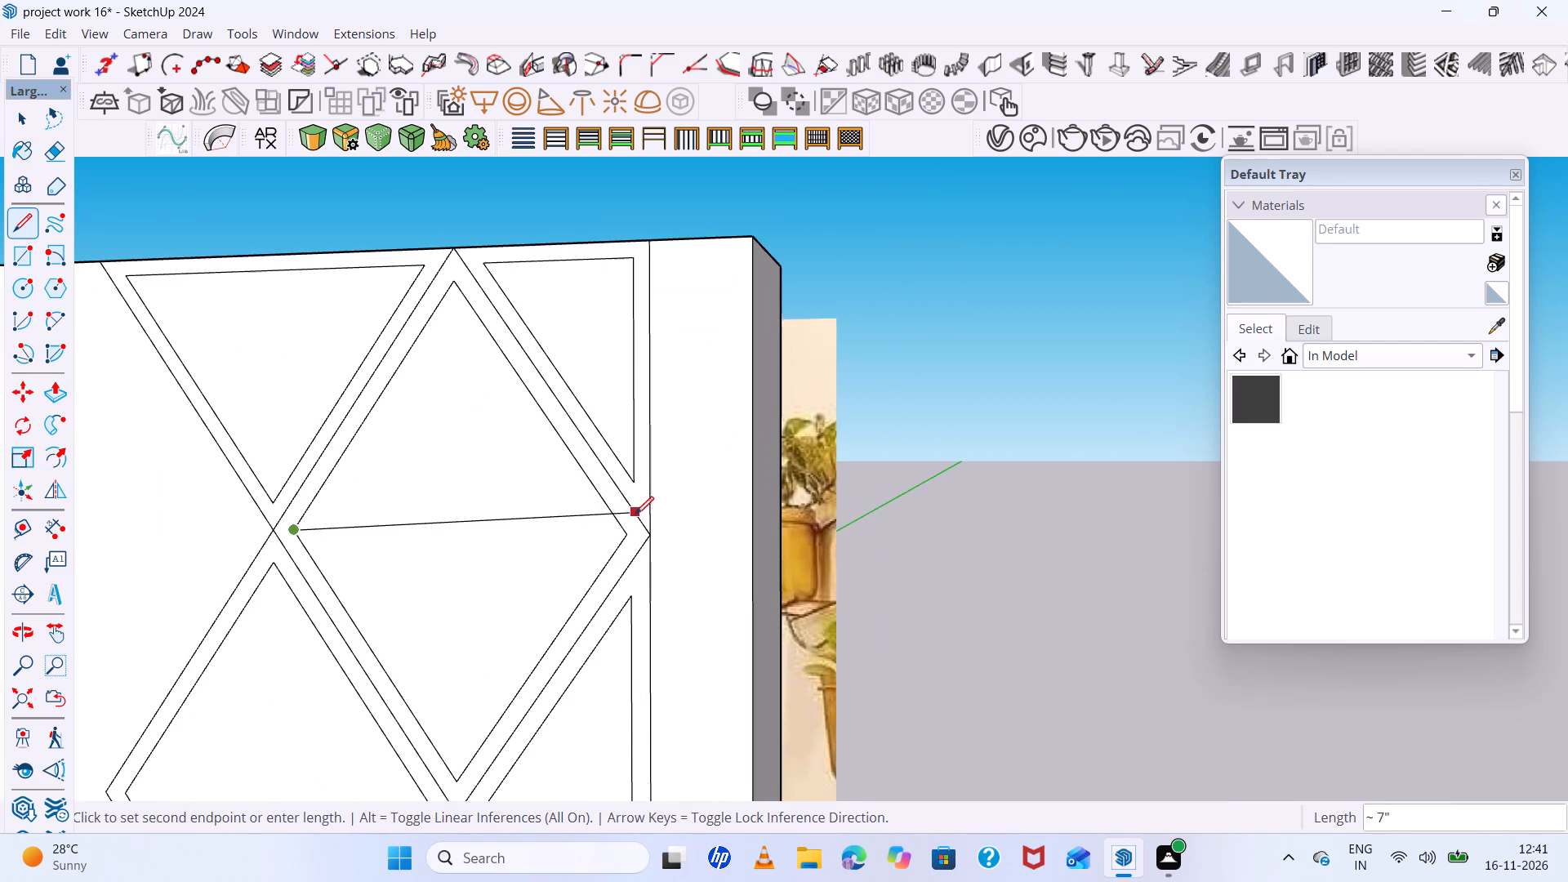
click(621, 536)
scroll(452, 533, down, 5)
middle_drag(449, 535, 485, 519)
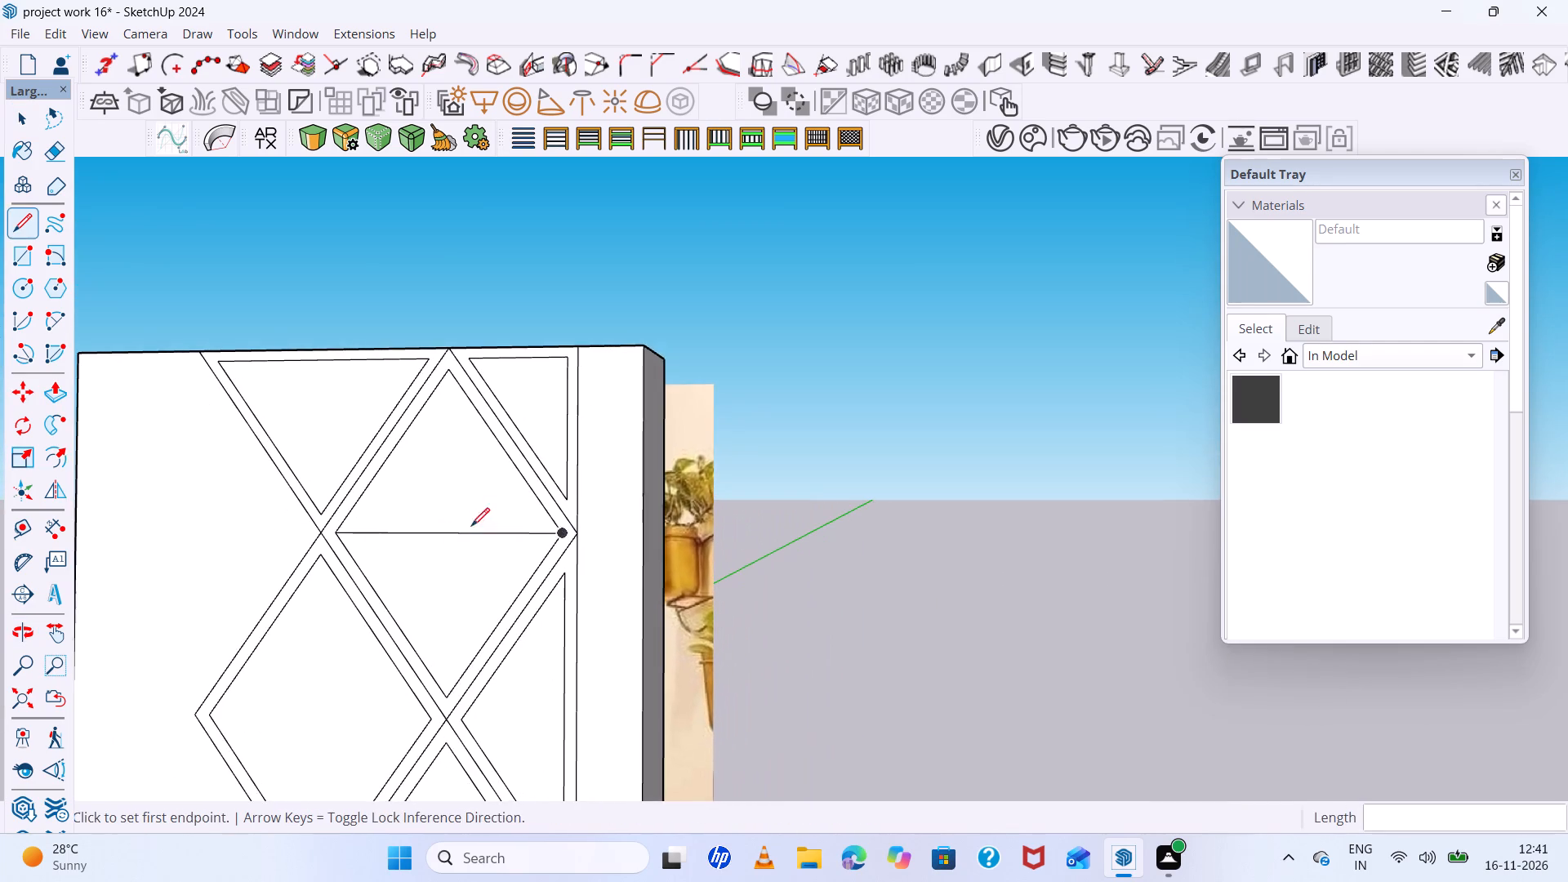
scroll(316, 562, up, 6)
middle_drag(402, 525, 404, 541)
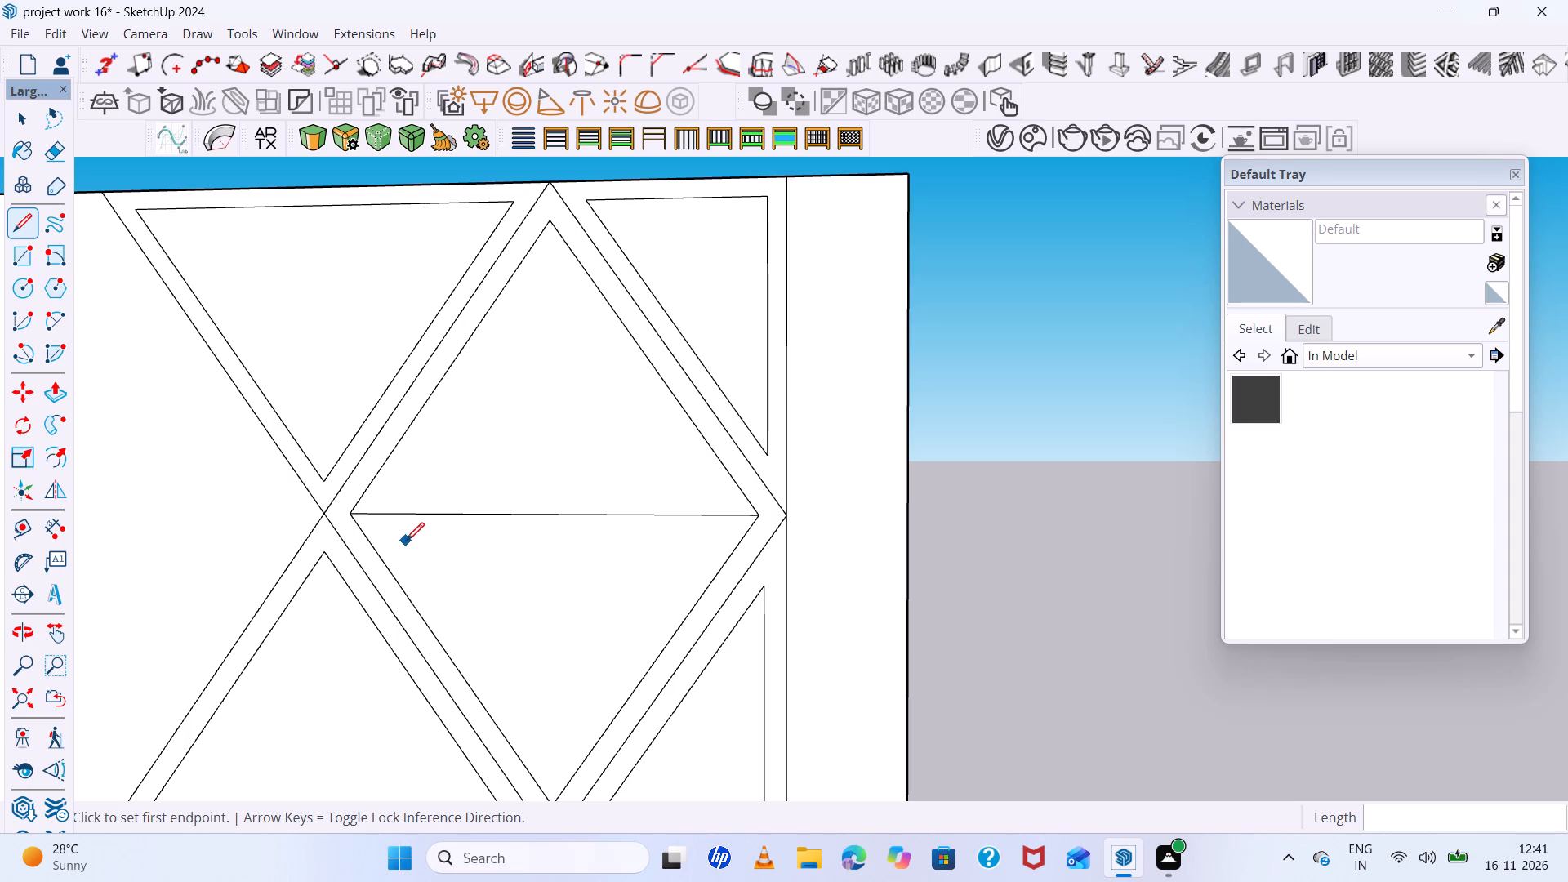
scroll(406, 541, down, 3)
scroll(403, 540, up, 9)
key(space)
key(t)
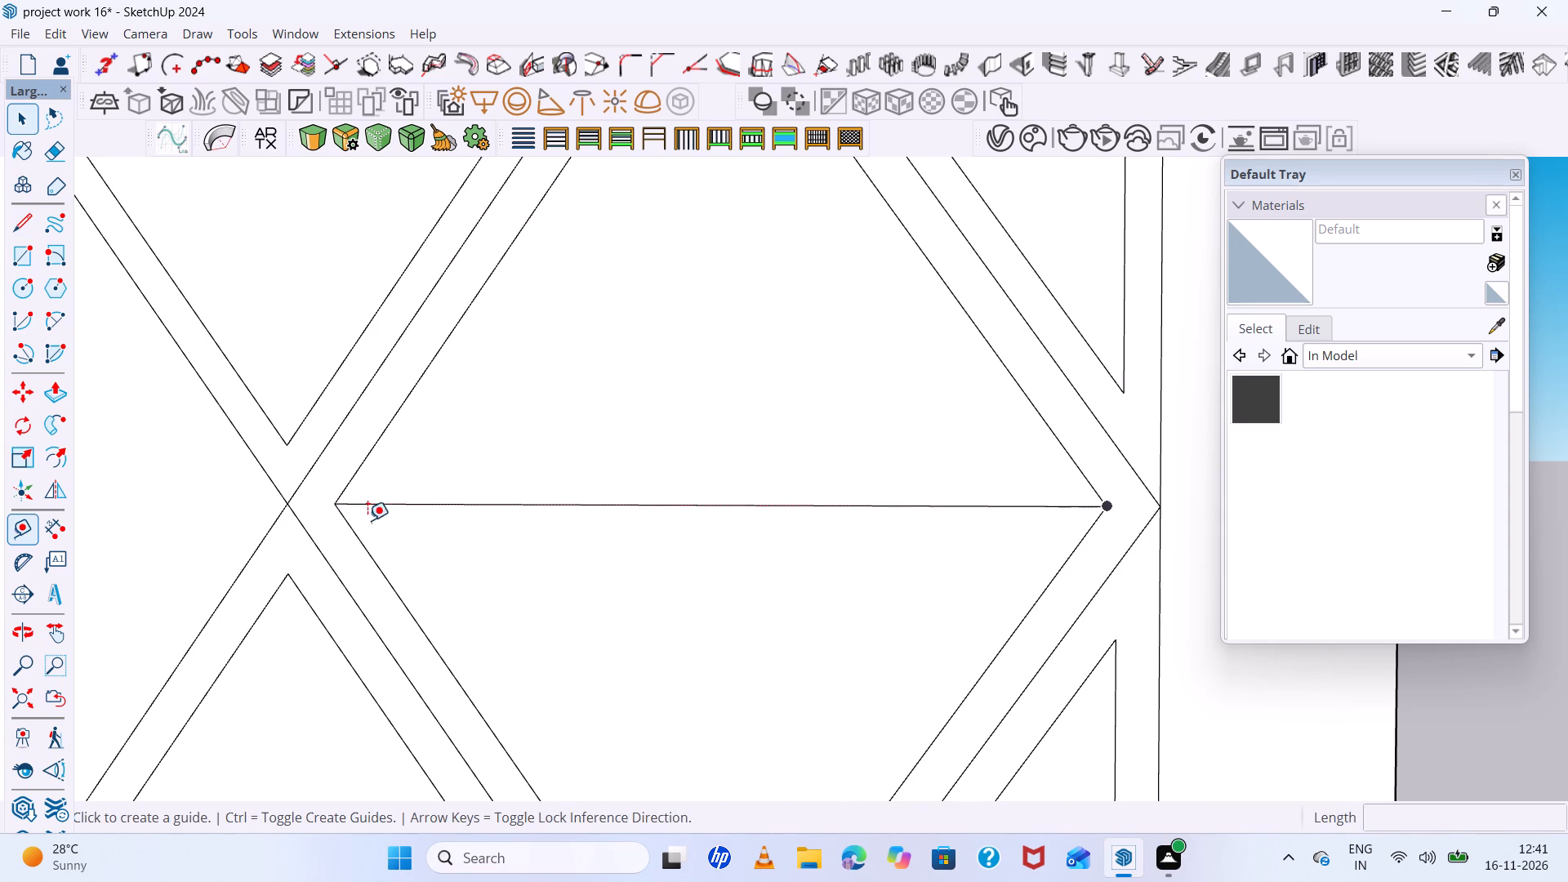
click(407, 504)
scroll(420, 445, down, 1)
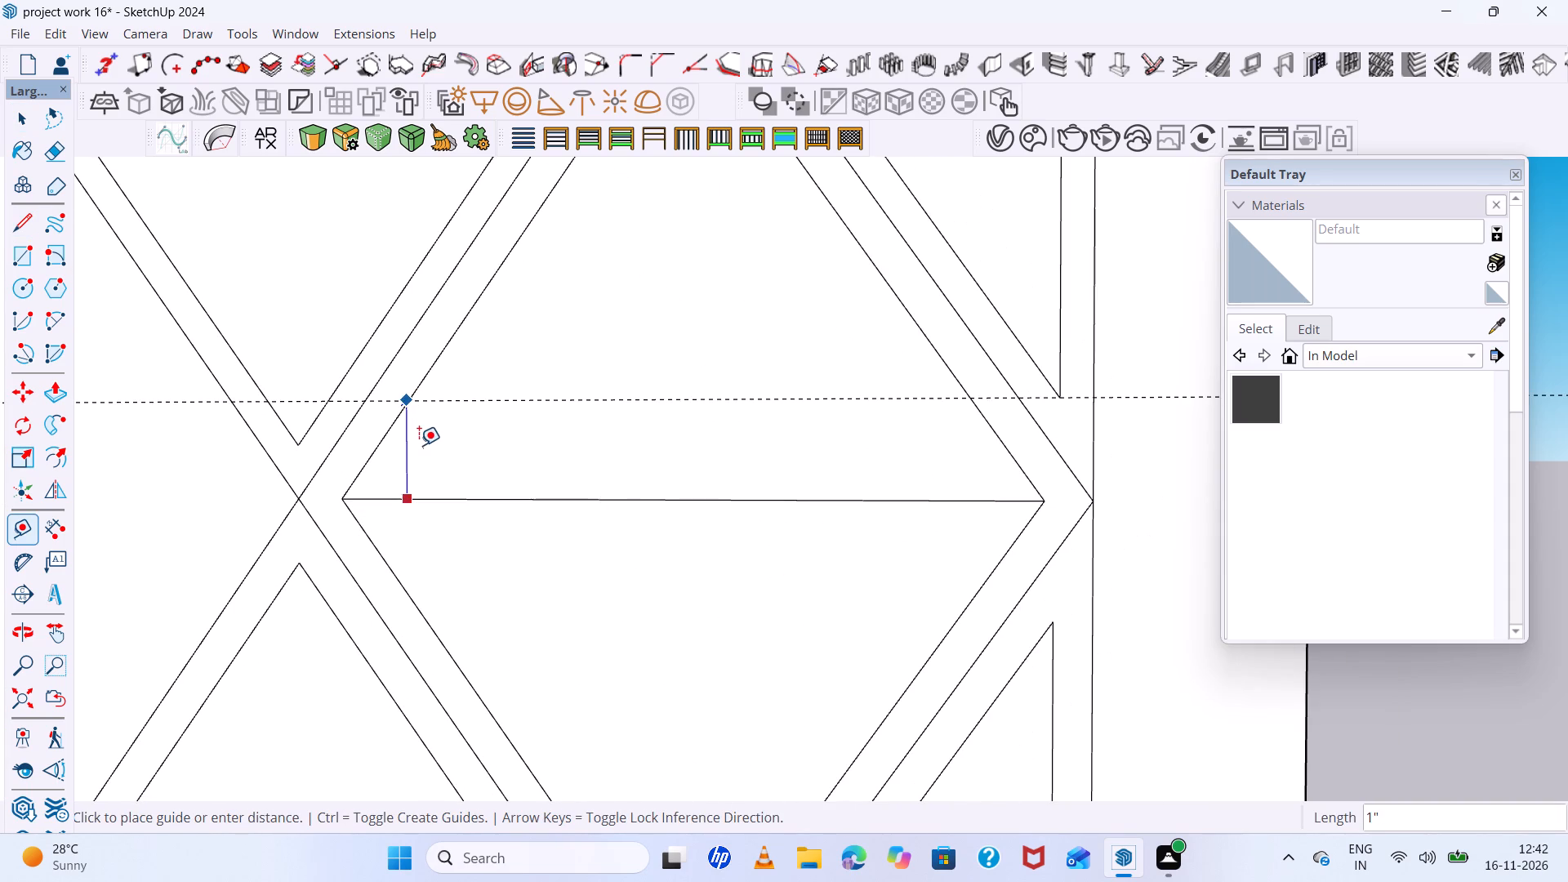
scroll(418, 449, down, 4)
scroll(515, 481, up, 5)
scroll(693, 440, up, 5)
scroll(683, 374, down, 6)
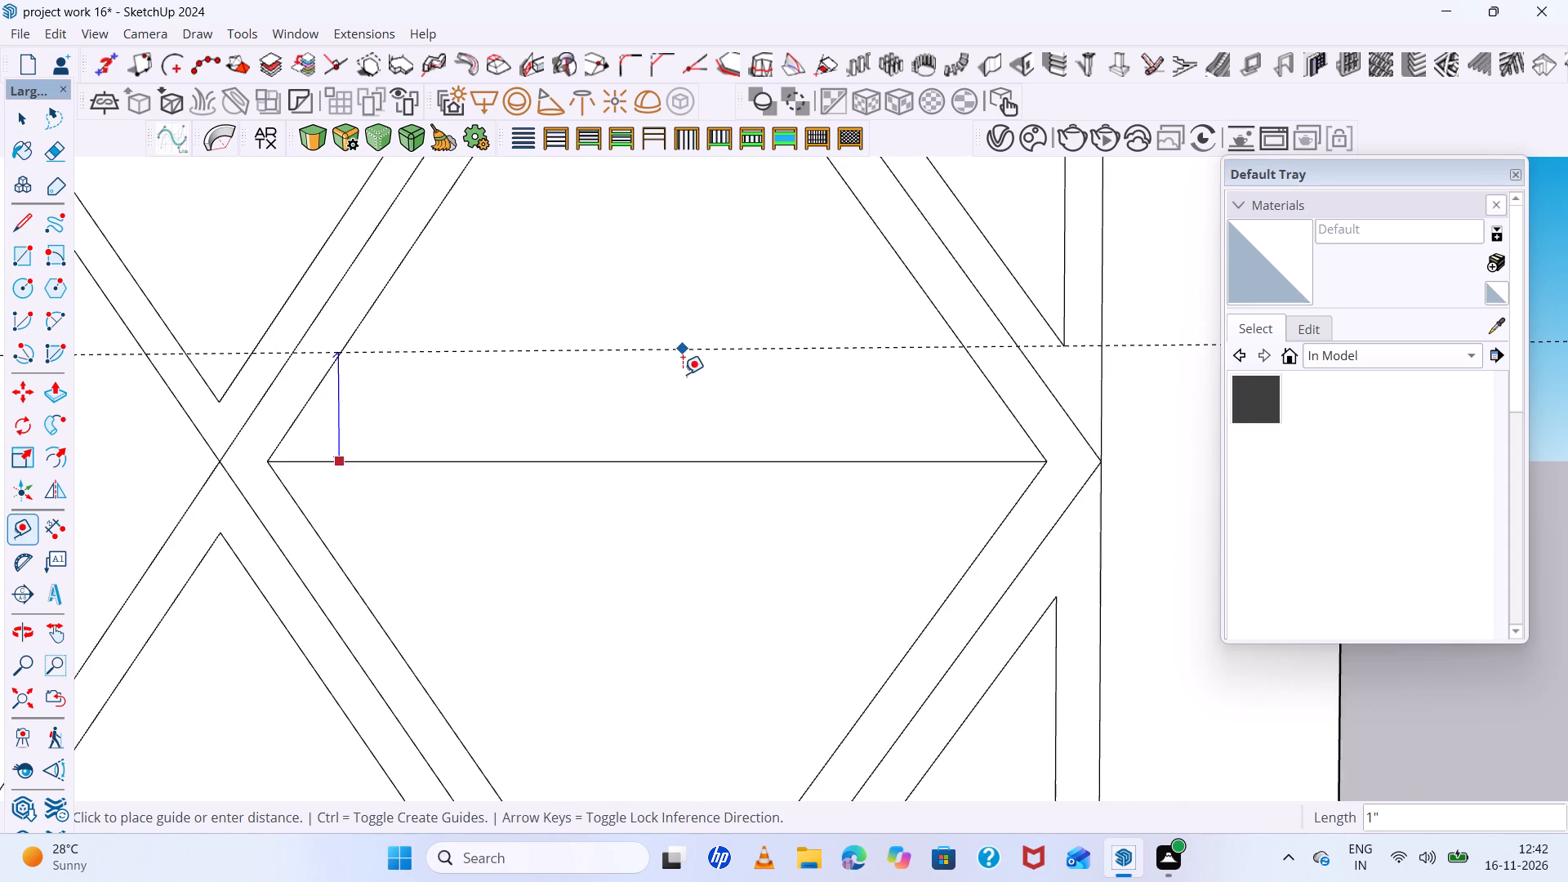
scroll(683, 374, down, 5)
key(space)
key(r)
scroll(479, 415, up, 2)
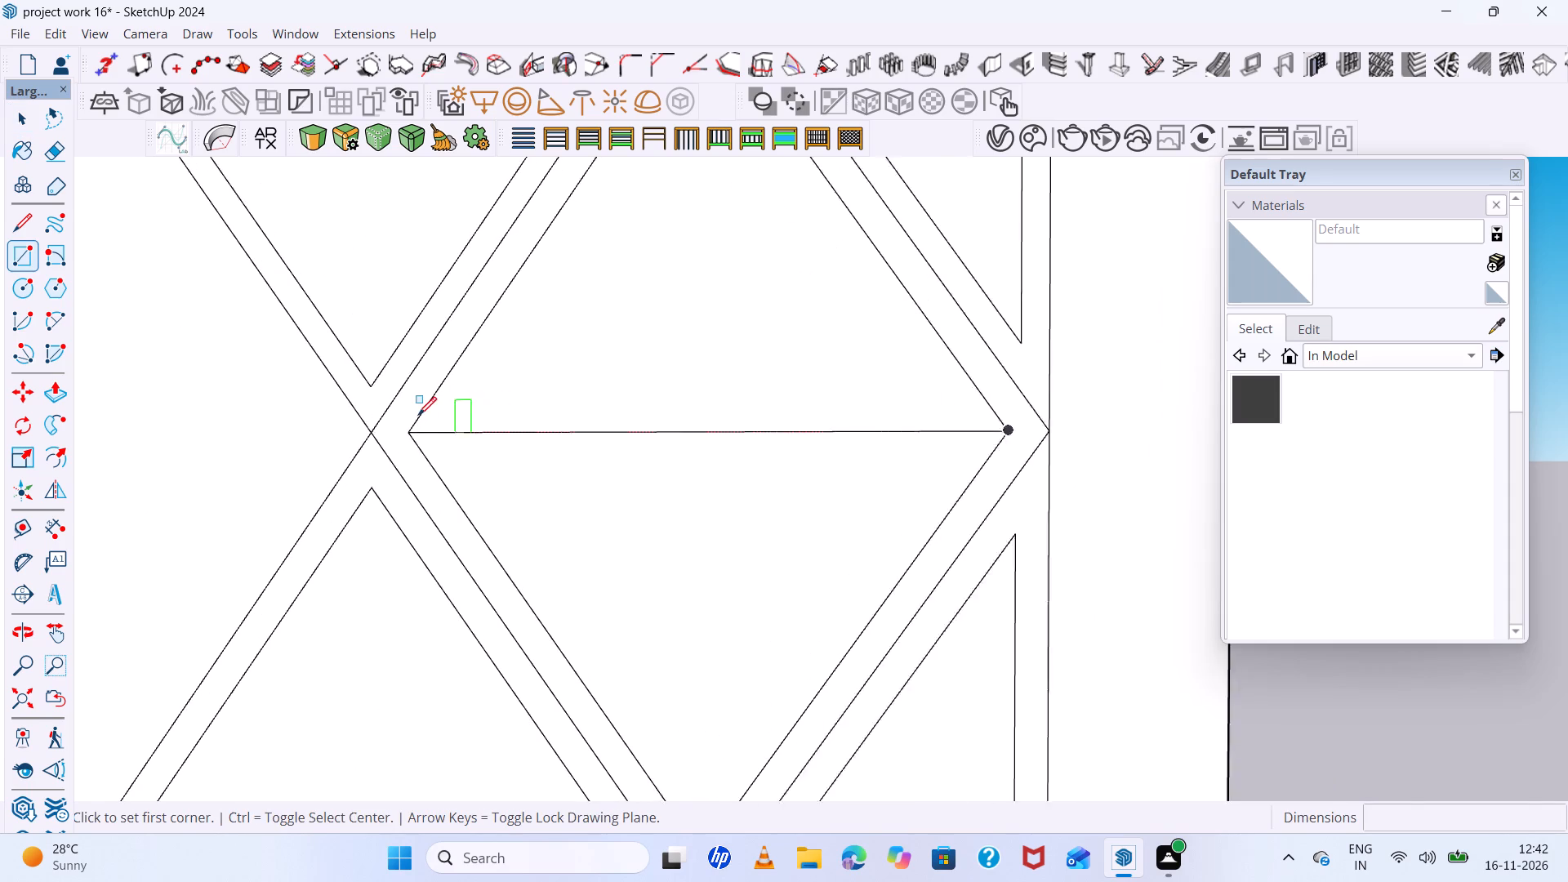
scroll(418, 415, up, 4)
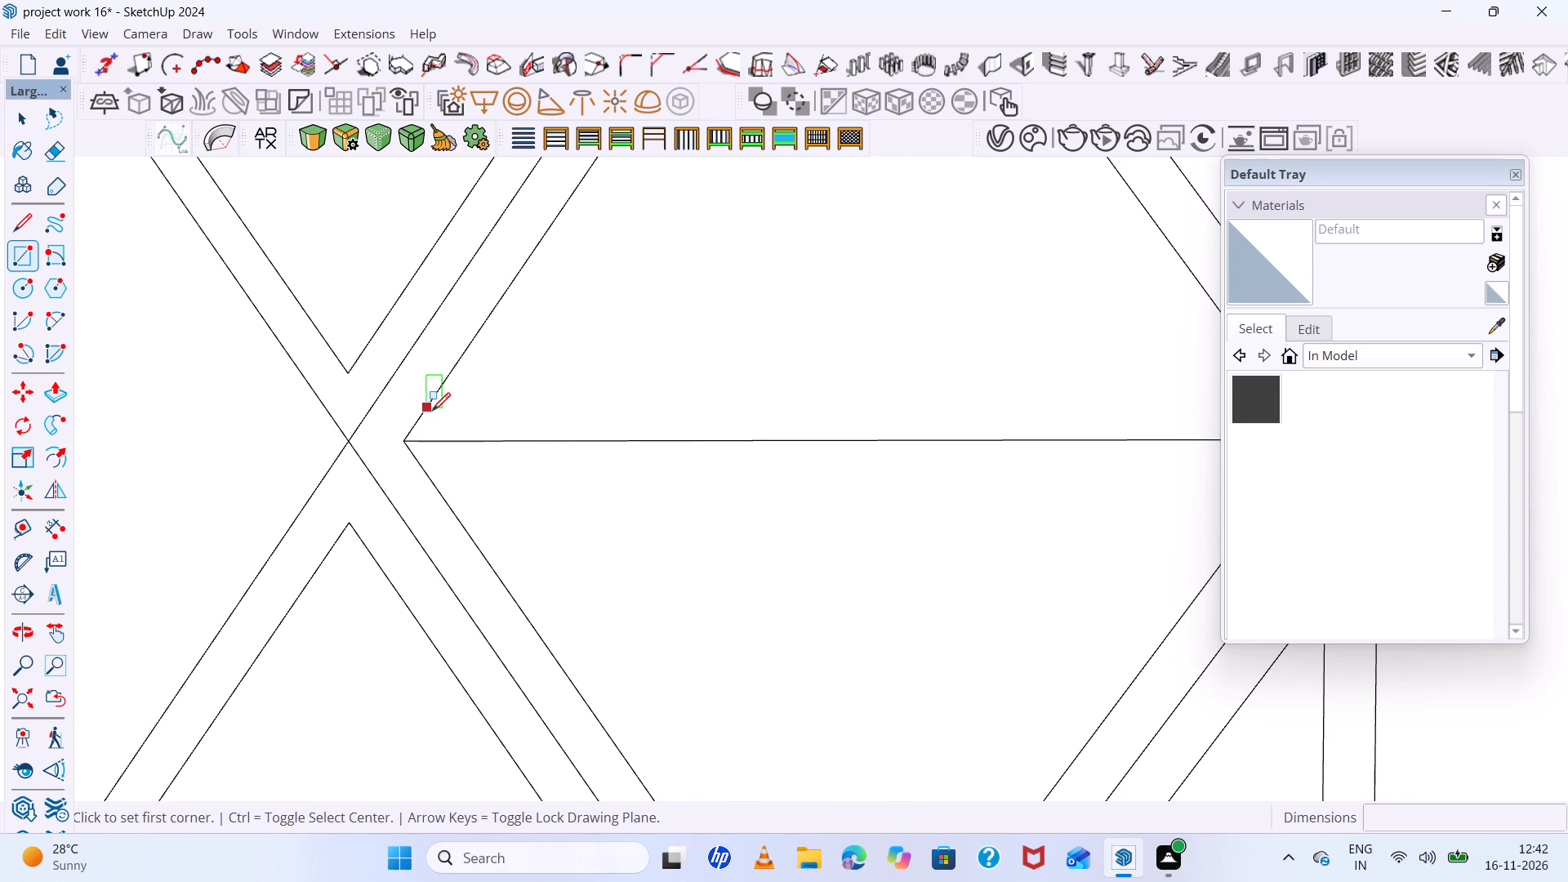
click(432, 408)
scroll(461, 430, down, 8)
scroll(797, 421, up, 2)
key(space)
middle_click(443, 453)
Draw a second horizontal line about 7" long just above the divider line in the upper diamond cell, spanning its sloped inner edges.
key(l)
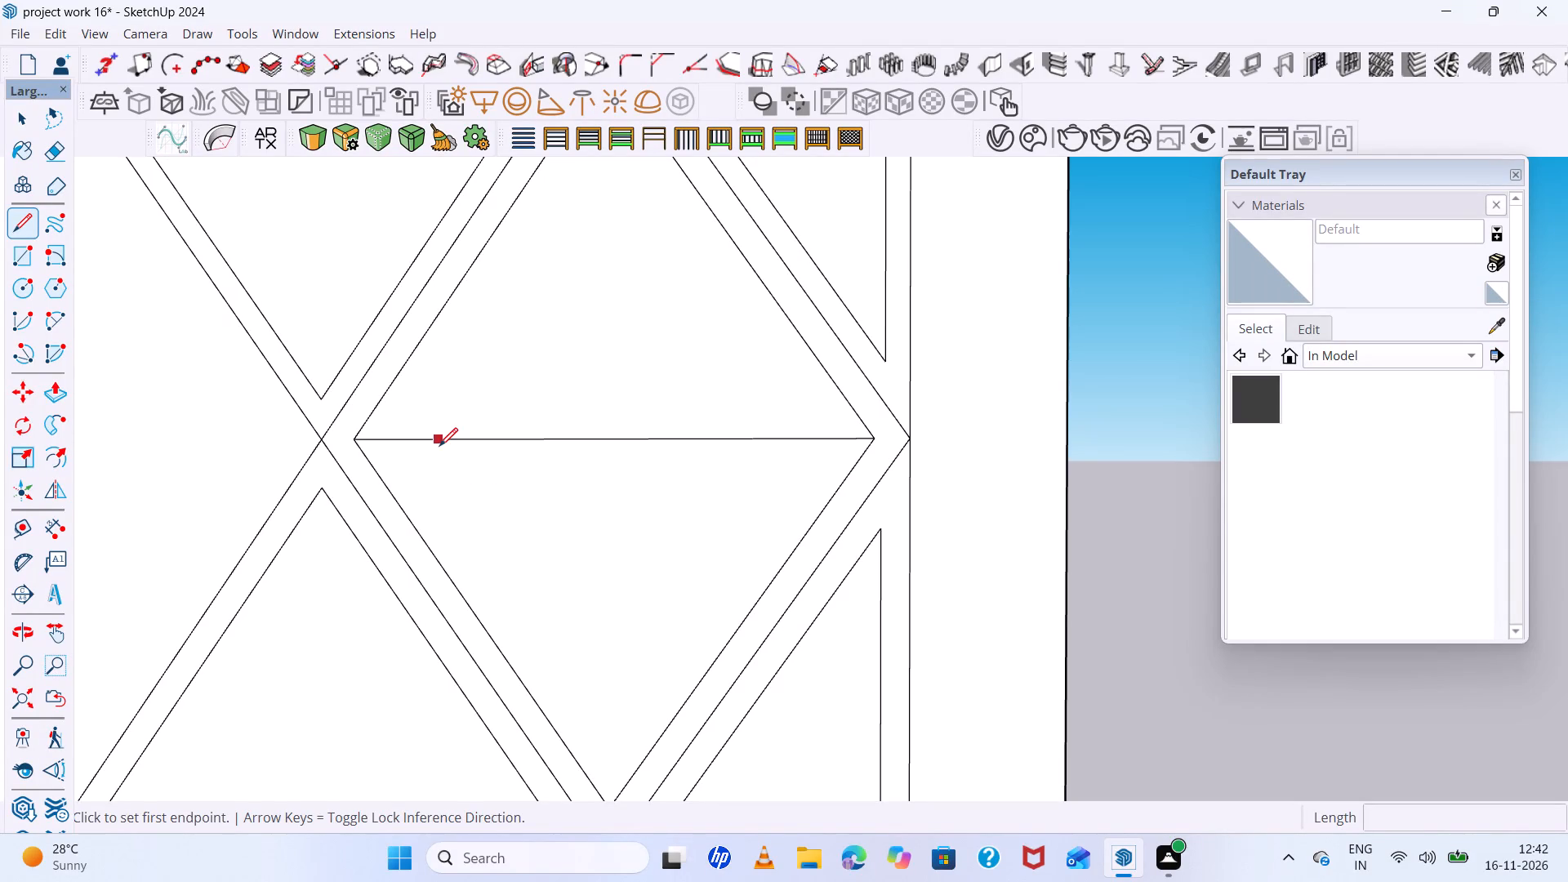
scroll(439, 446, down, 1)
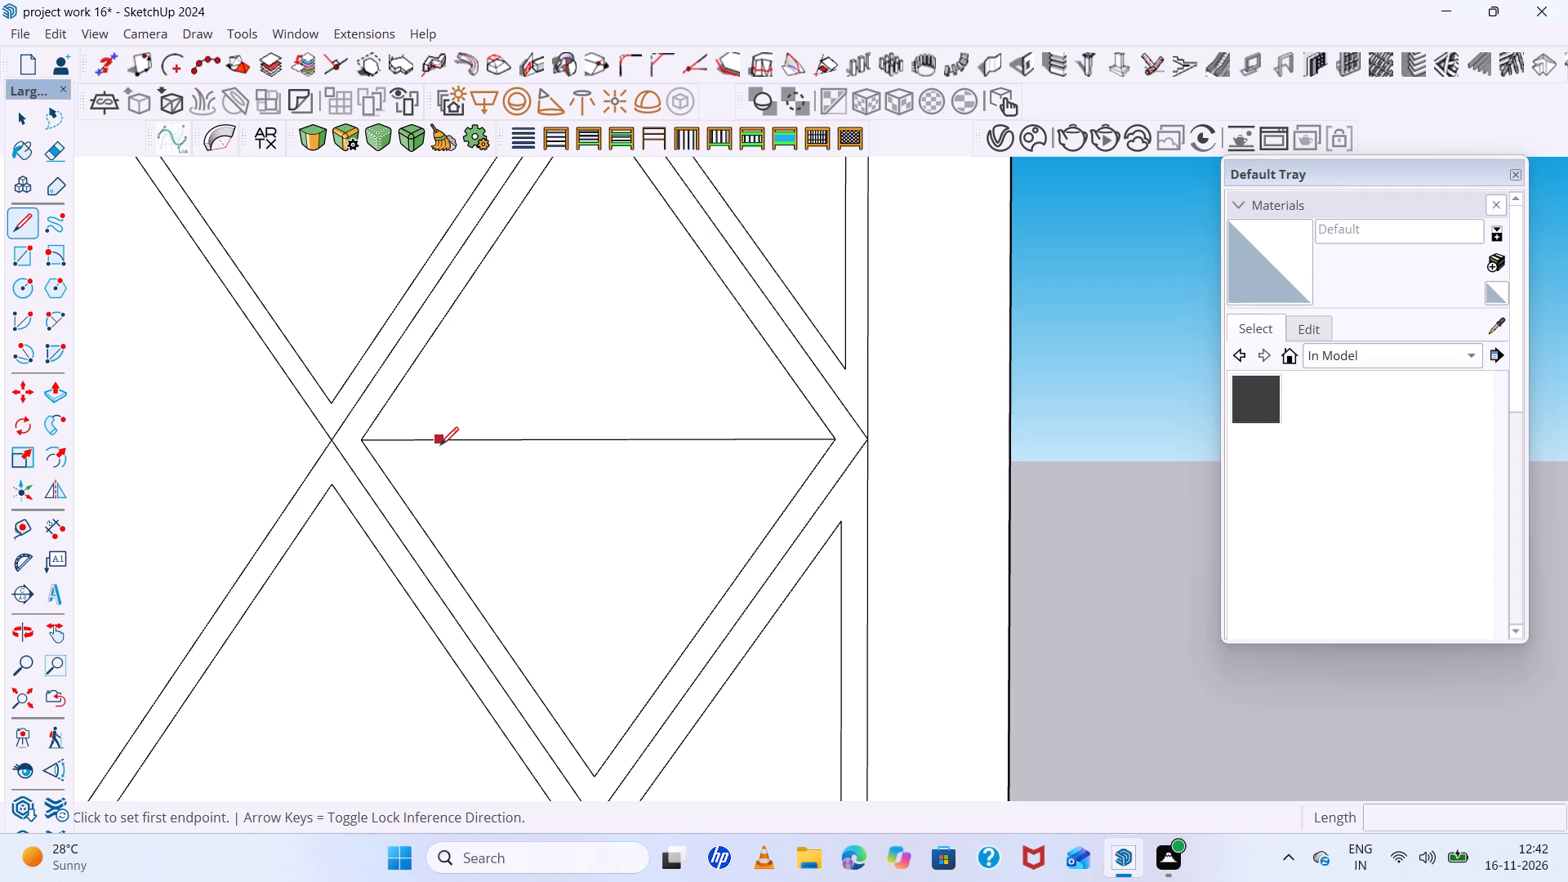
scroll(440, 445, down, 3)
scroll(392, 419, up, 4)
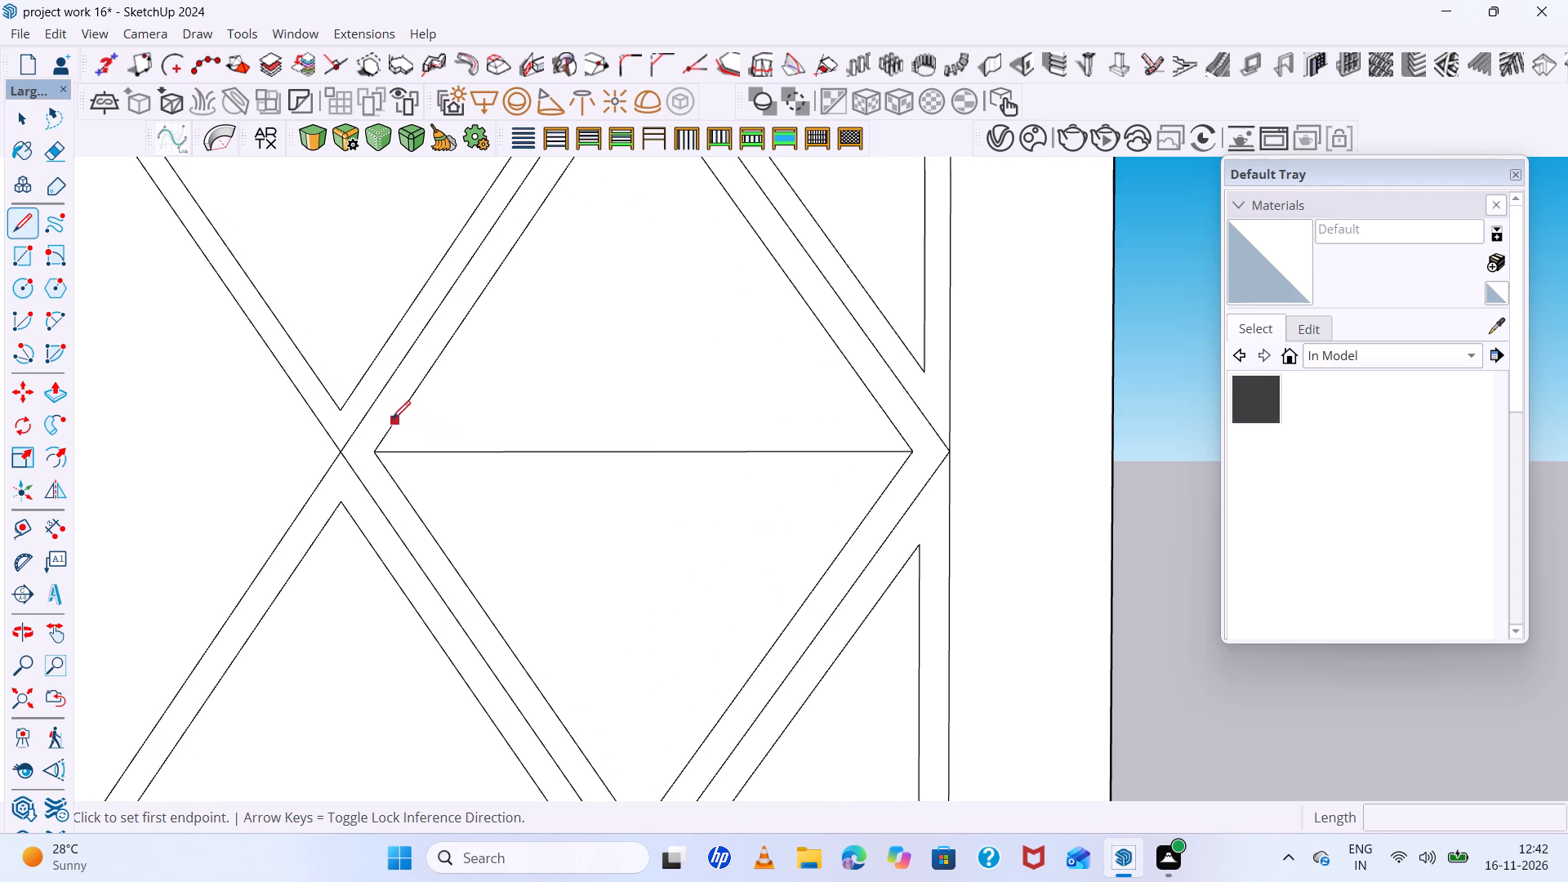
scroll(395, 423, up, 4)
click(389, 435)
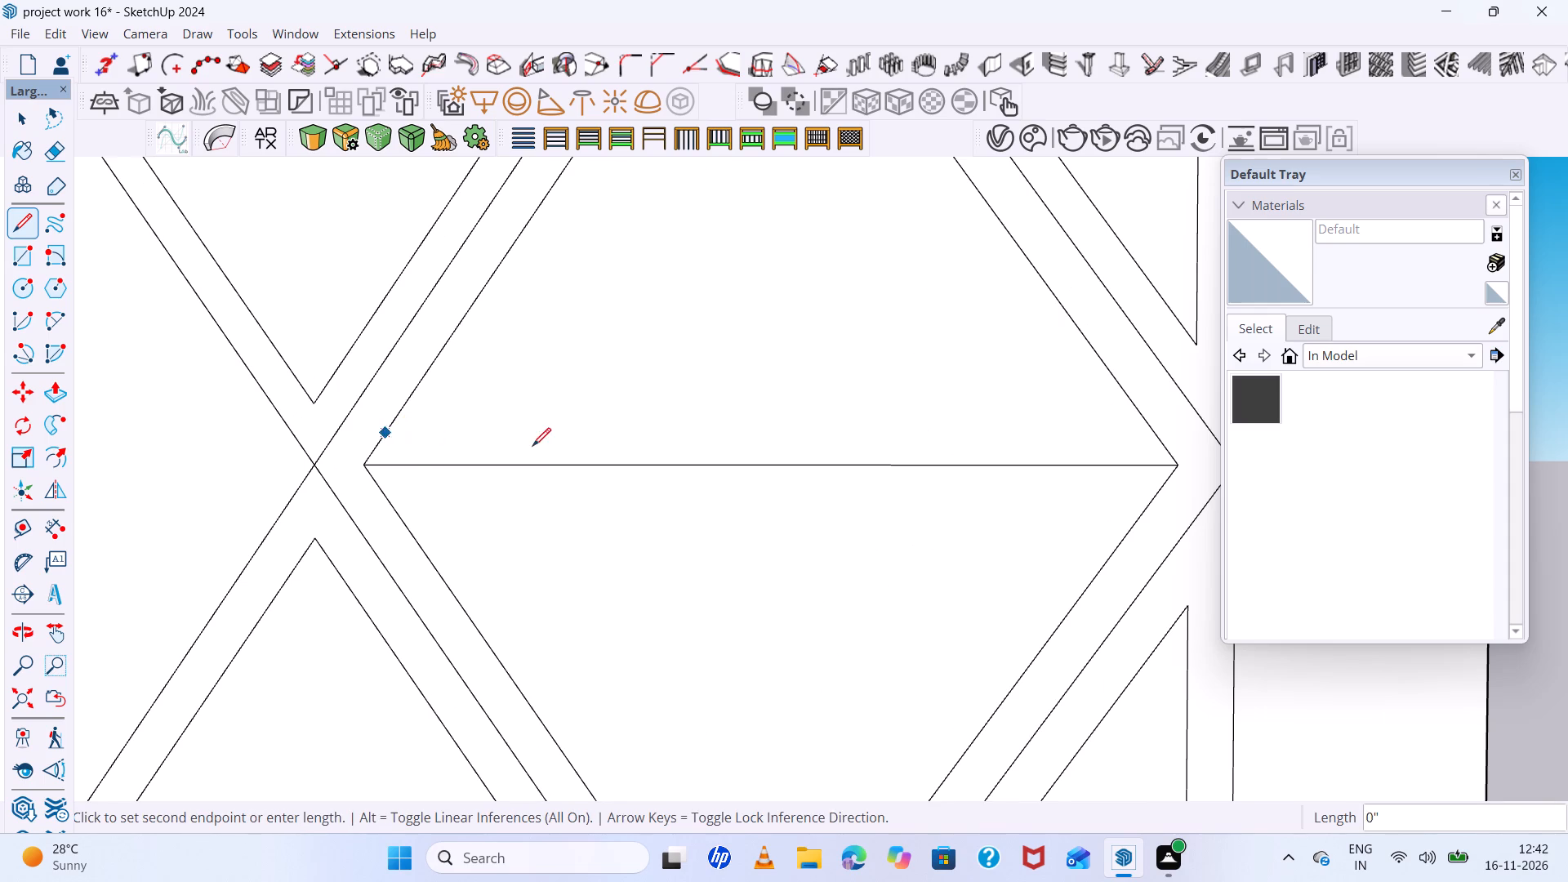
scroll(528, 446, down, 10)
scroll(742, 426, up, 9)
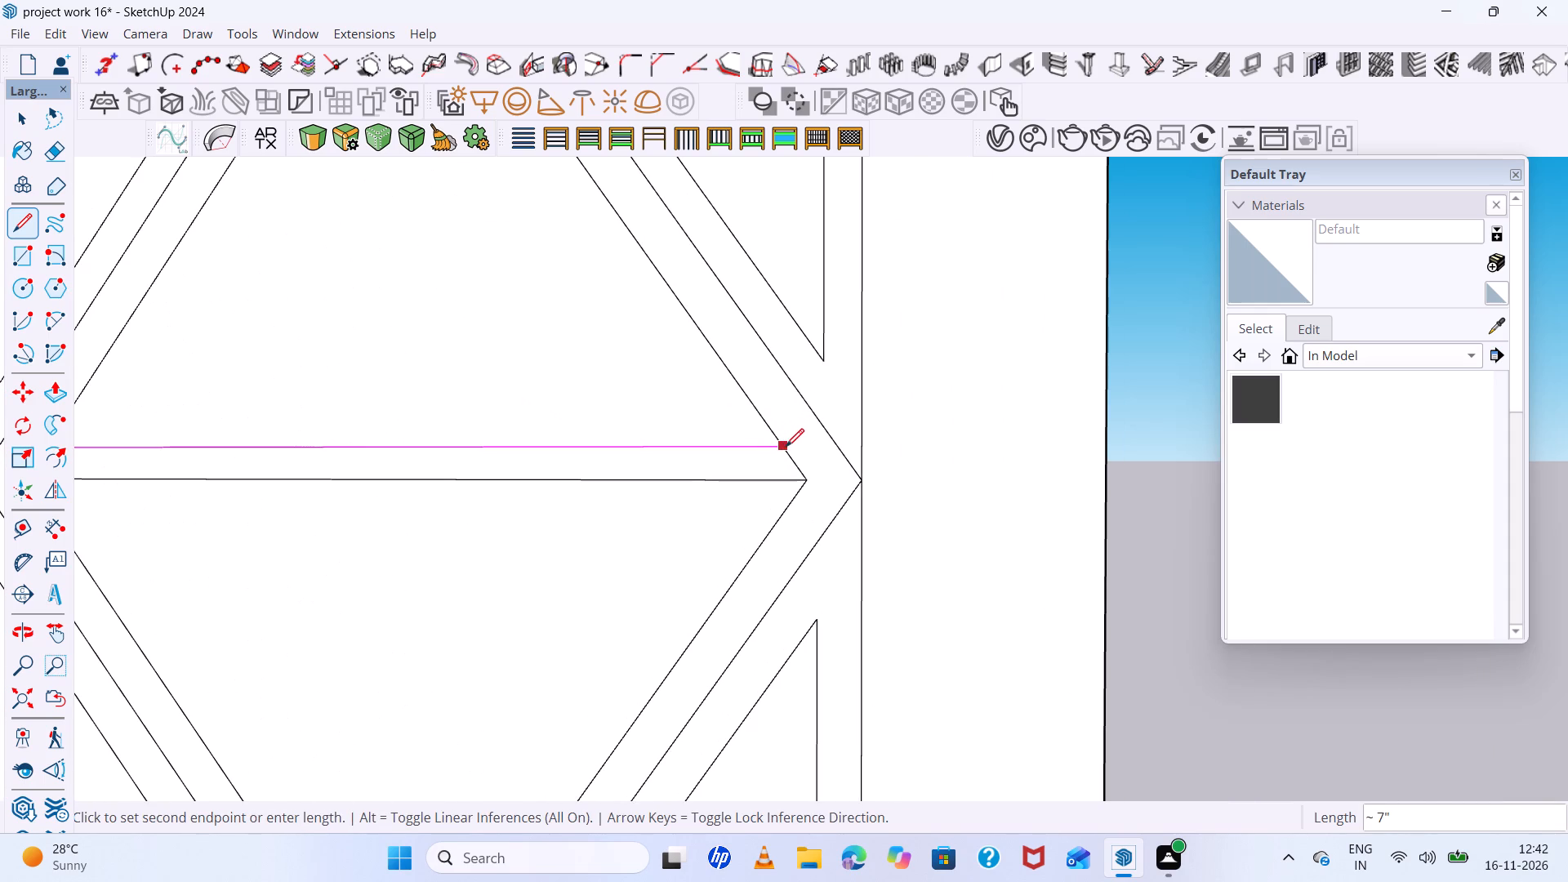
click(786, 447)
scroll(699, 448, down, 5)
scroll(307, 507, up, 9)
scroll(267, 476, down, 12)
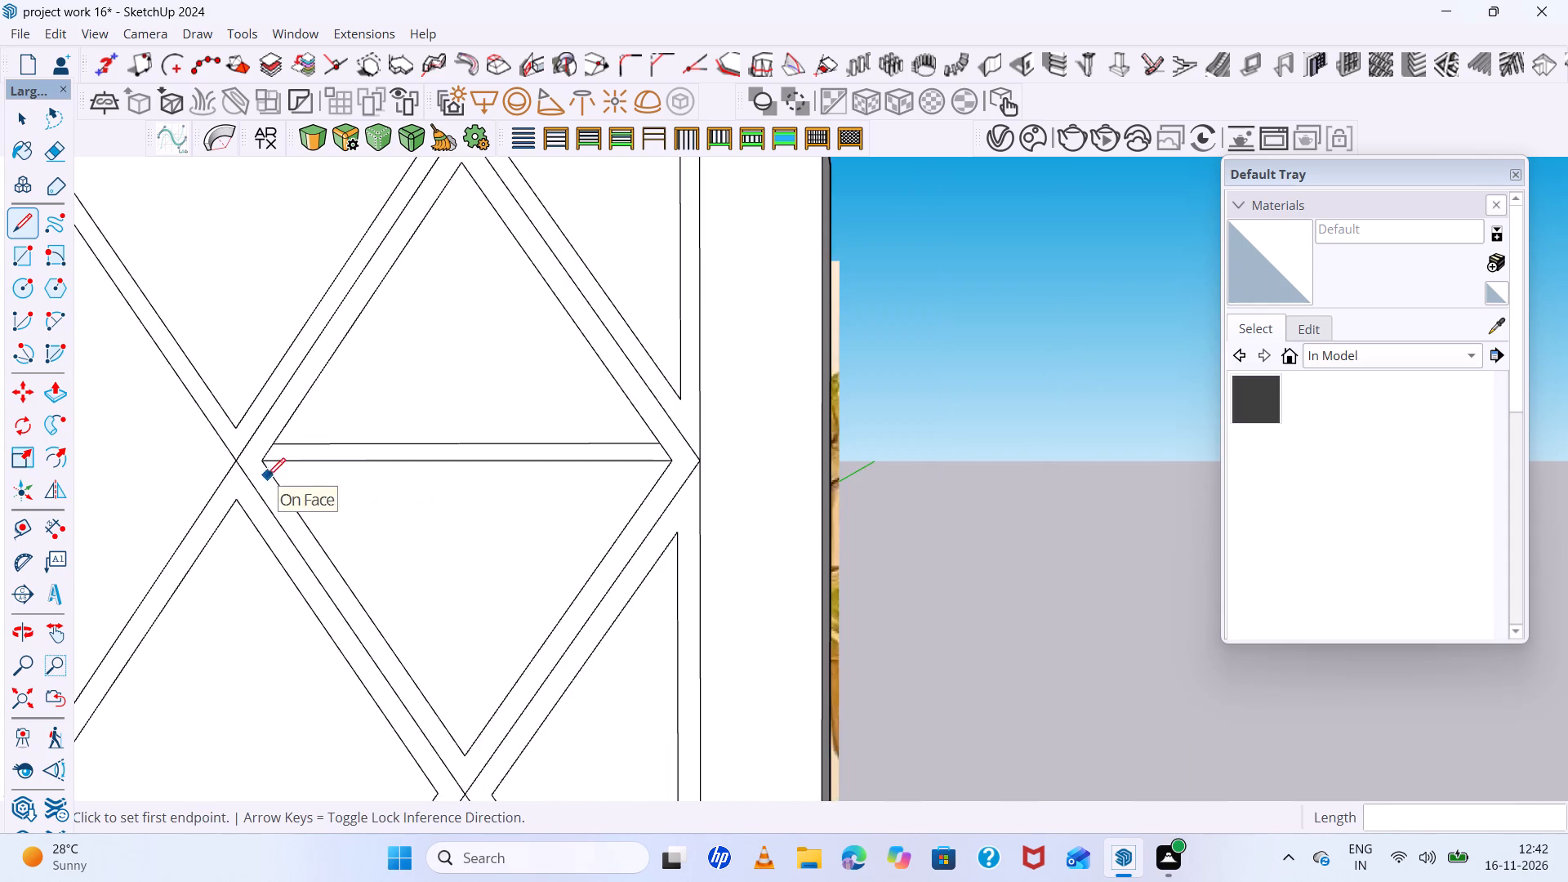
scroll(617, 503, down, 5)
scroll(471, 462, up, 5)
scroll(439, 453, down, 5)
middle_drag(491, 467, 494, 501)
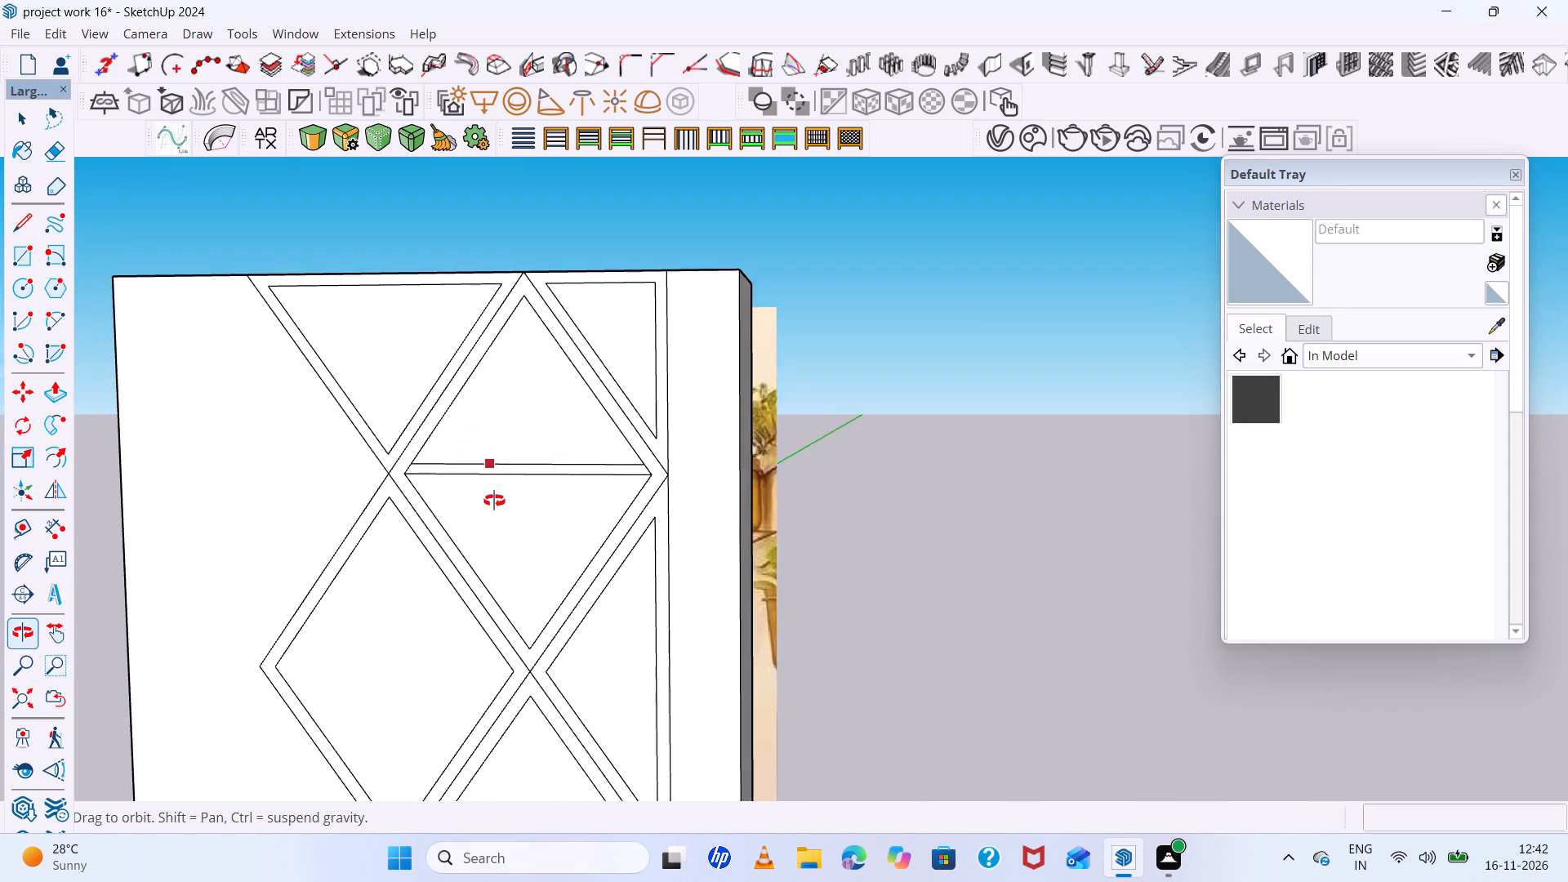
middle_drag(494, 501, 276, 586)
scroll(617, 376, up, 7)
middle_drag(645, 412, 688, 376)
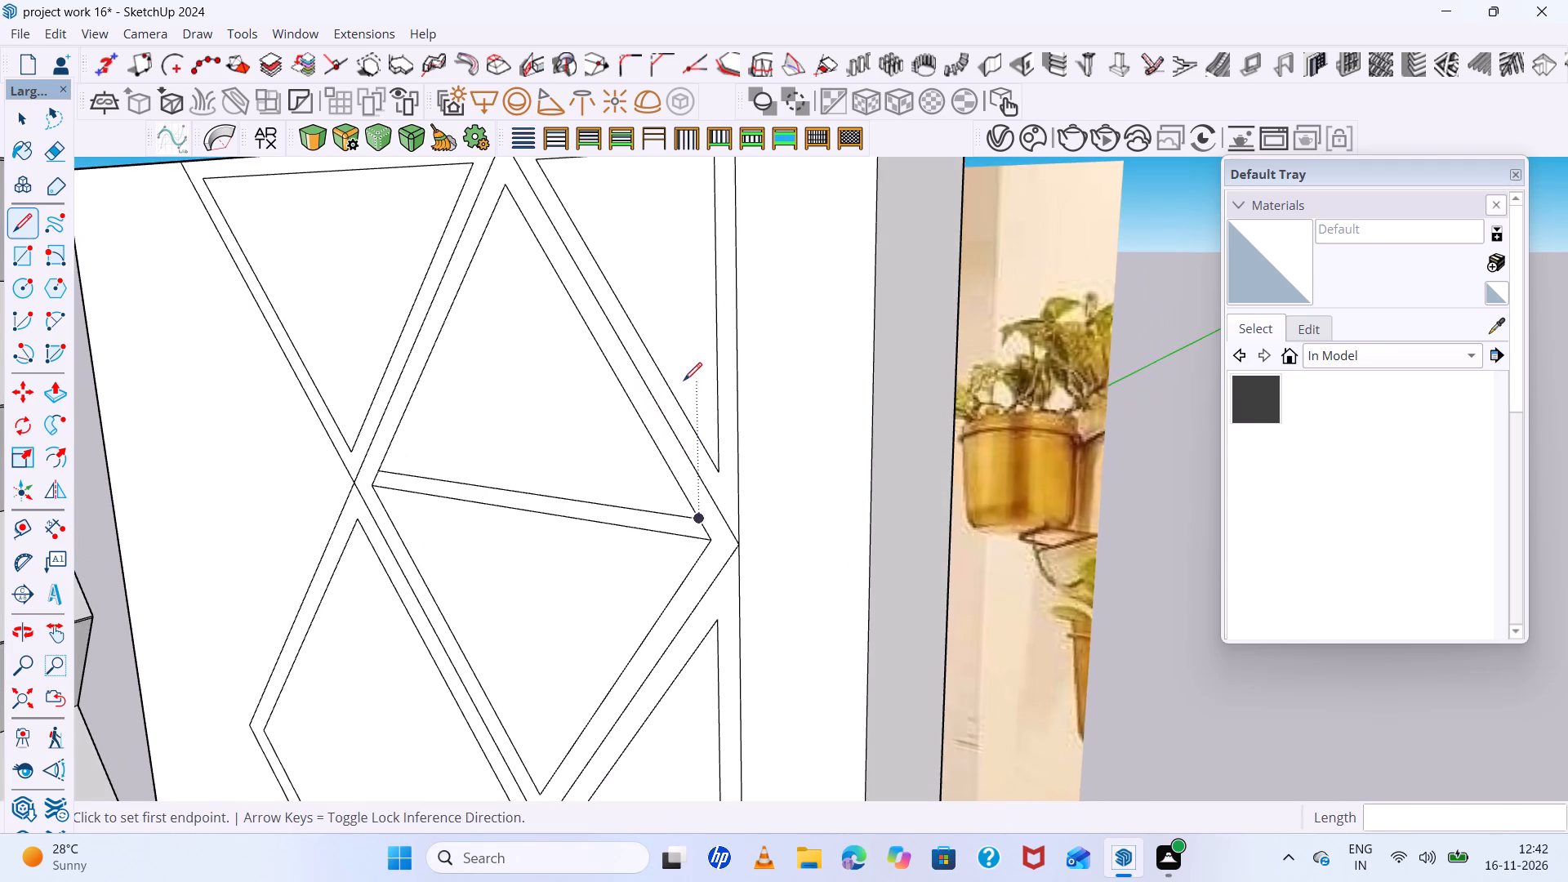
key(space)
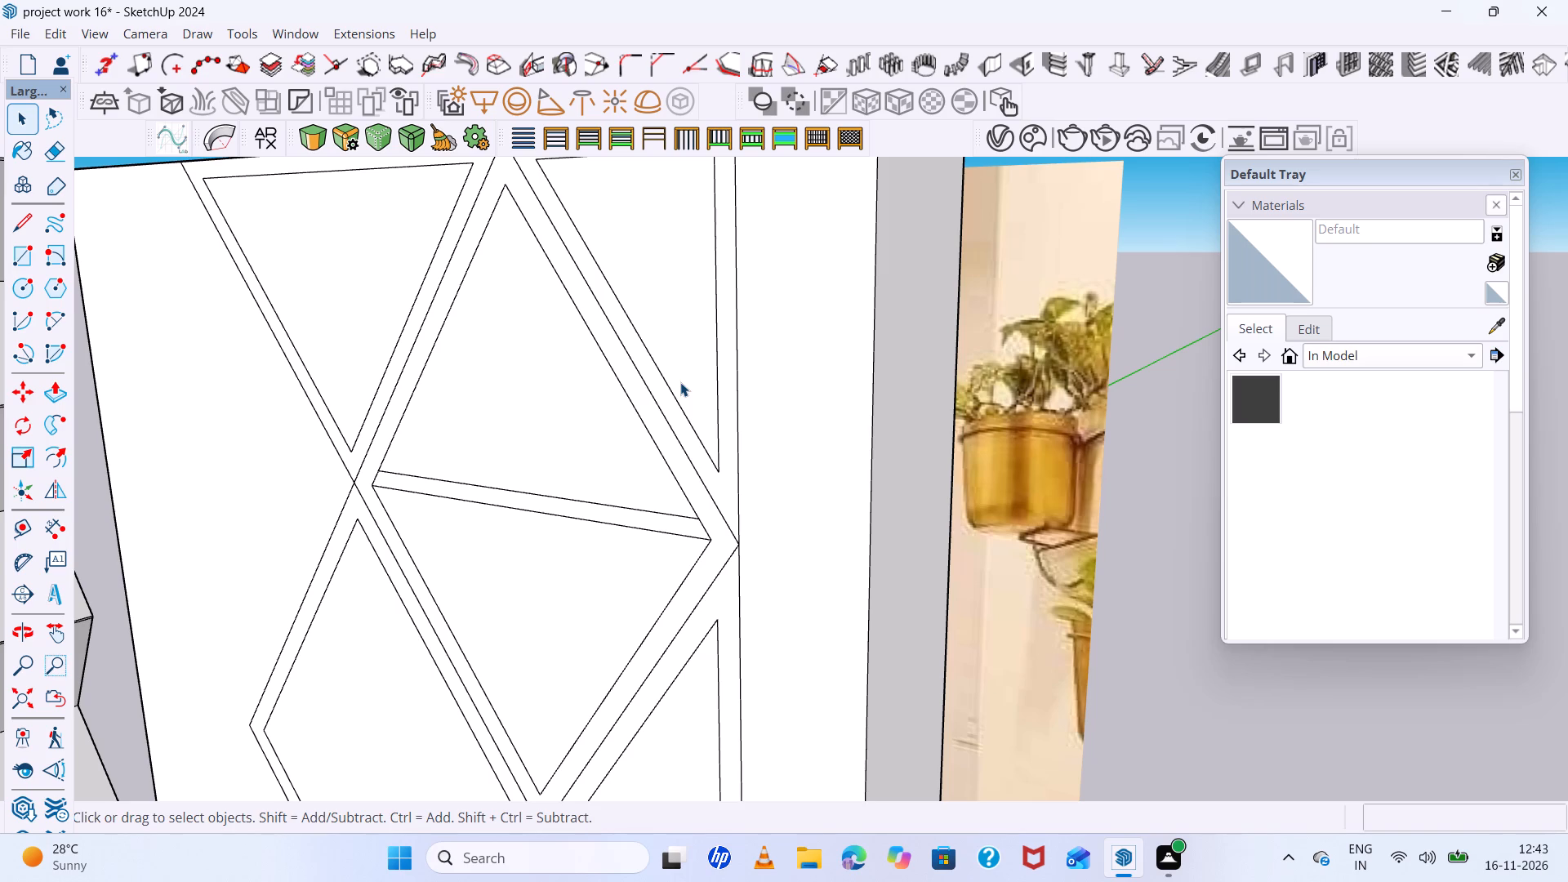
Examine the reference image's horizontal cell dividers and compare them with the diamond panel's lattice outlines.
scroll(680, 382, down, 2)
scroll(678, 382, up, 2)
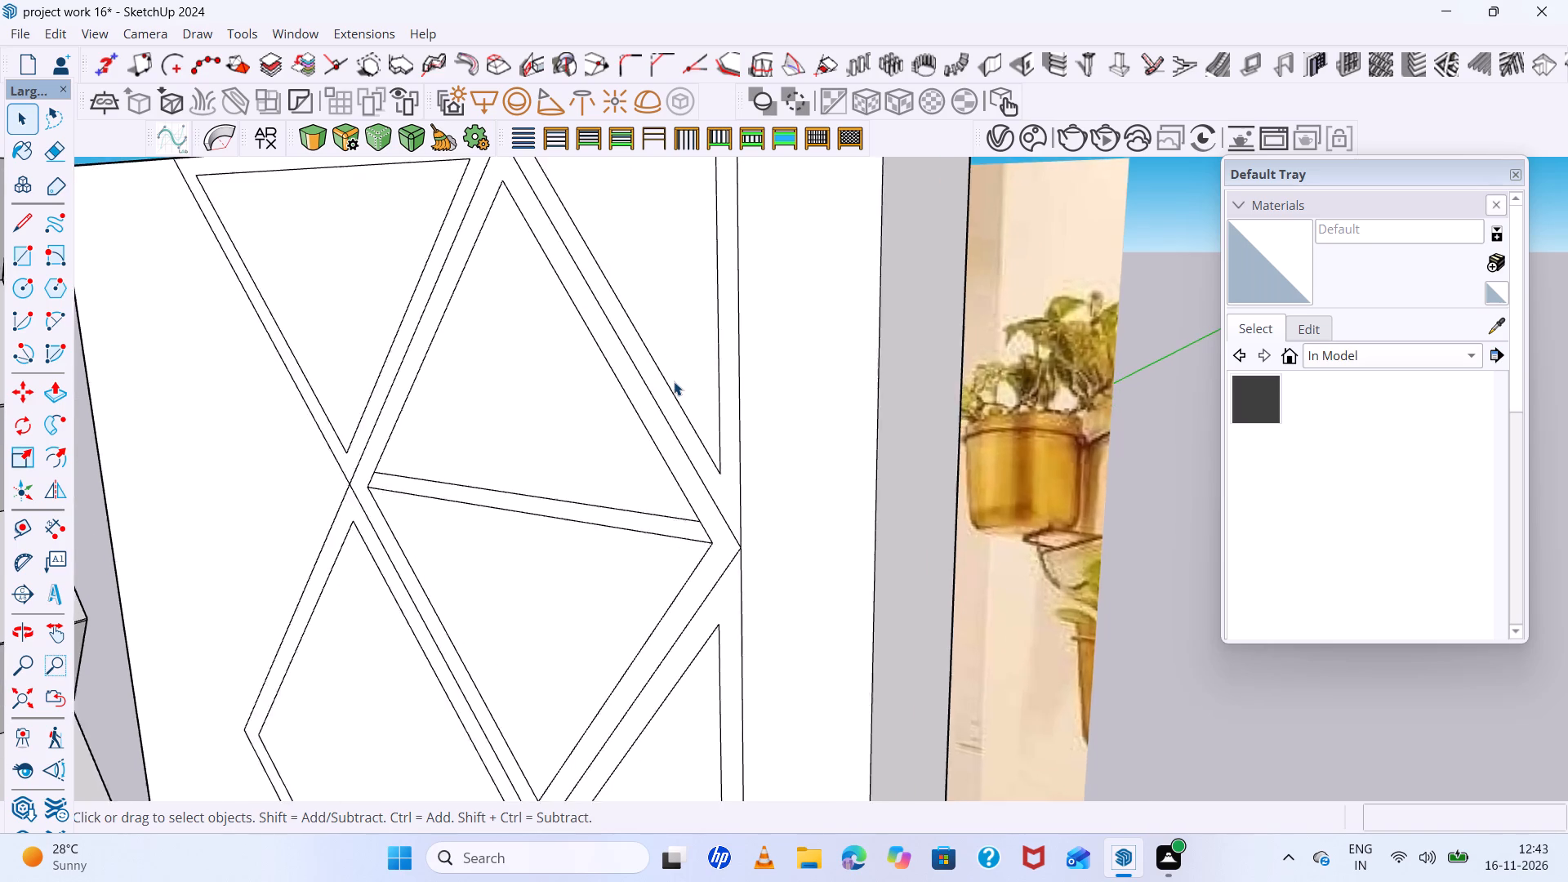
scroll(661, 381, down, 9)
scroll(563, 353, down, 5)
scroll(712, 390, down, 5)
scroll(601, 327, down, 4)
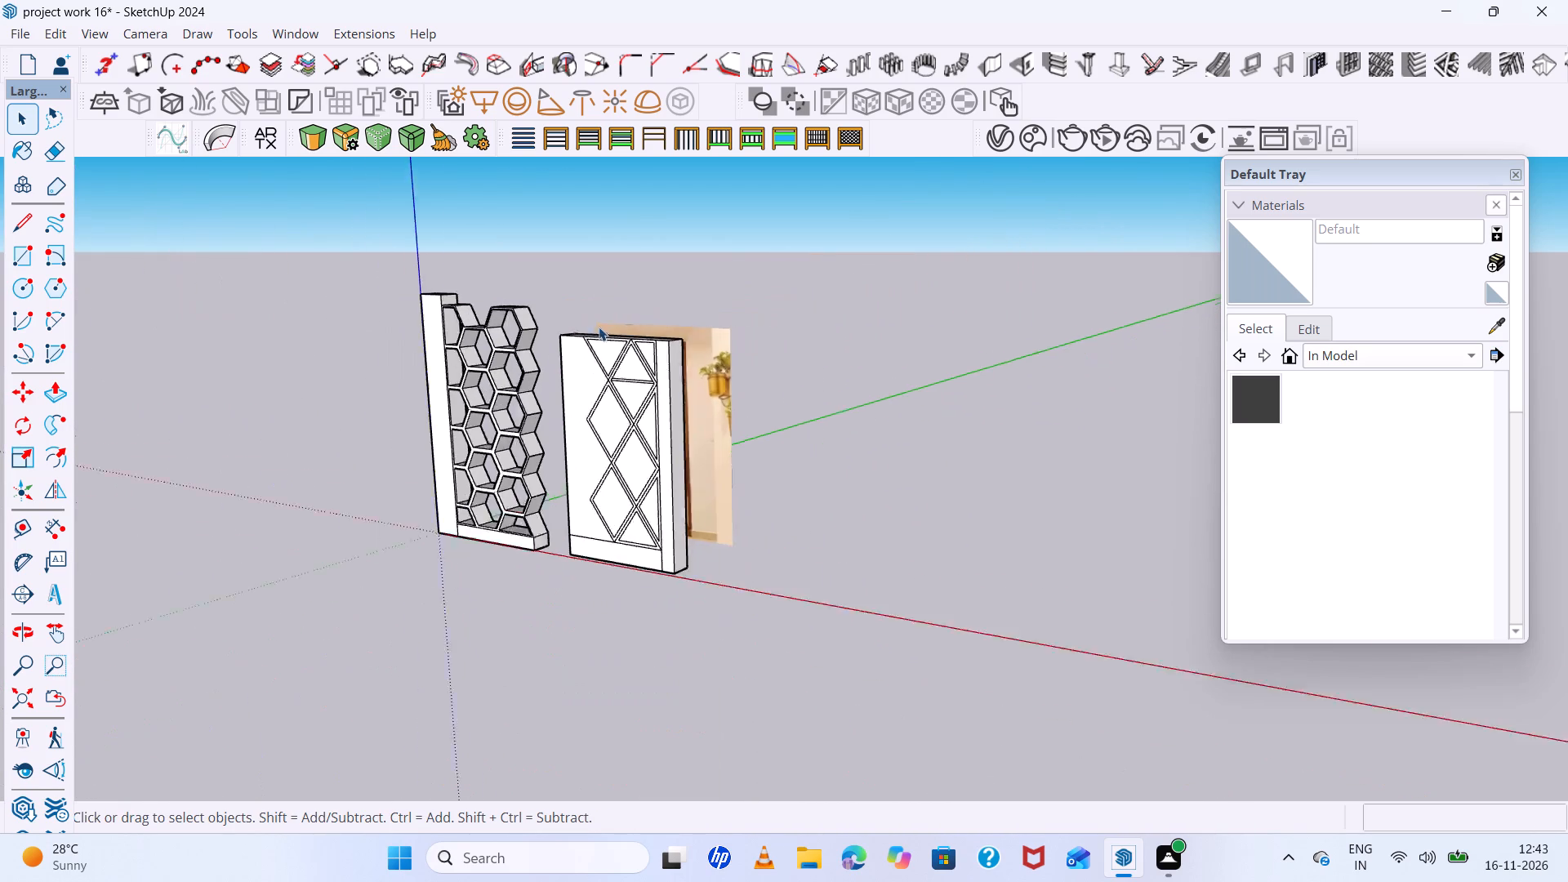
scroll(599, 327, down, 2)
middle_drag(595, 326, 703, 396)
scroll(564, 343, up, 7)
middle_drag(560, 337, 834, 414)
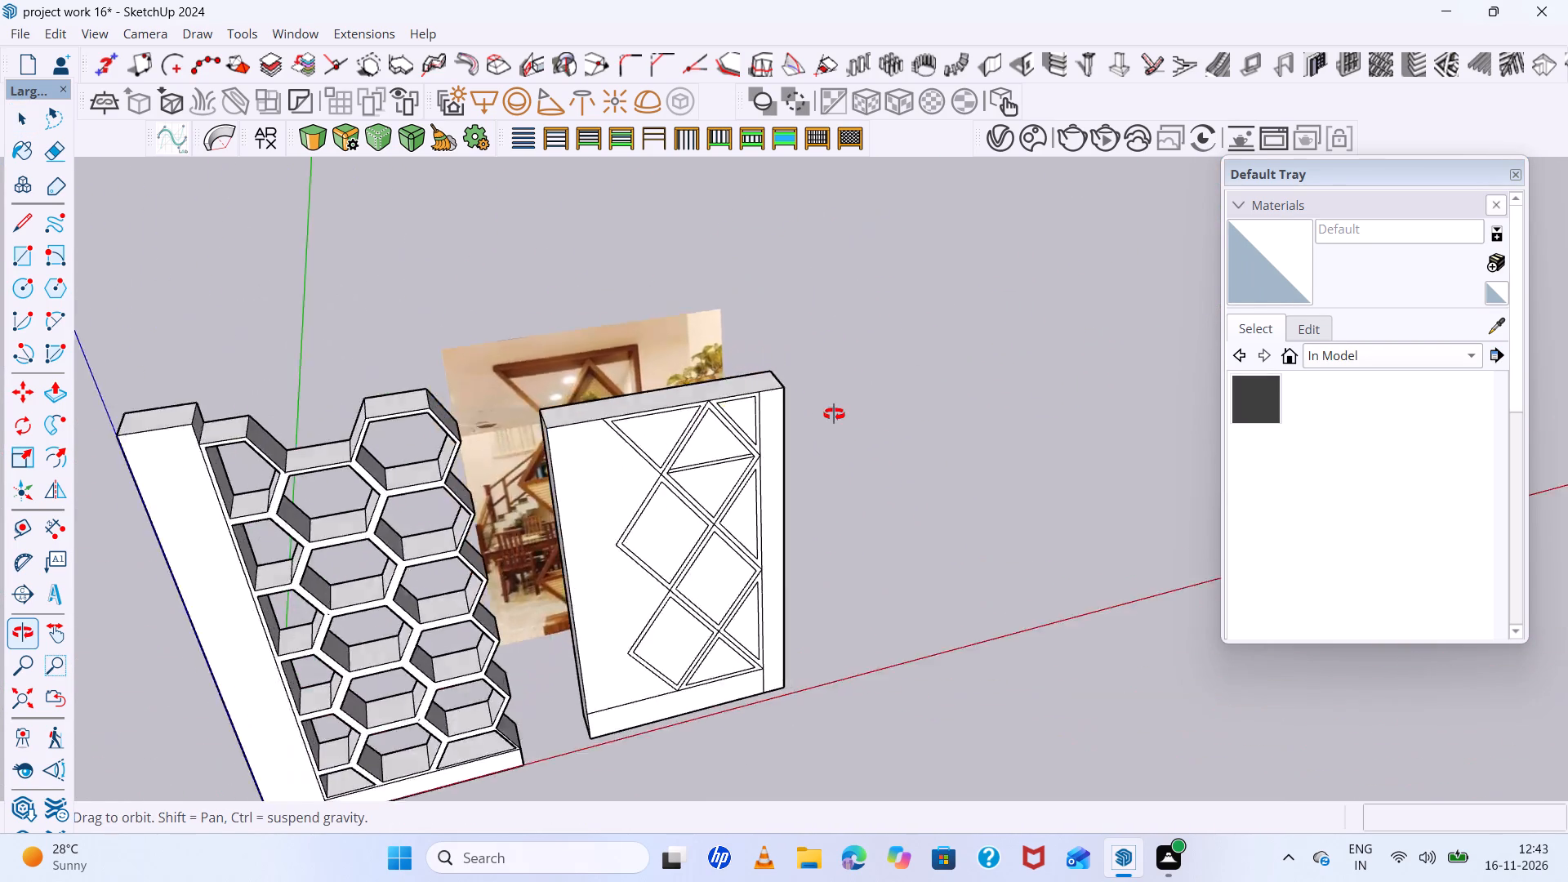
middle_drag(834, 414, 907, 398)
scroll(612, 456, up, 6)
scroll(545, 539, down, 5)
scroll(545, 539, up, 2)
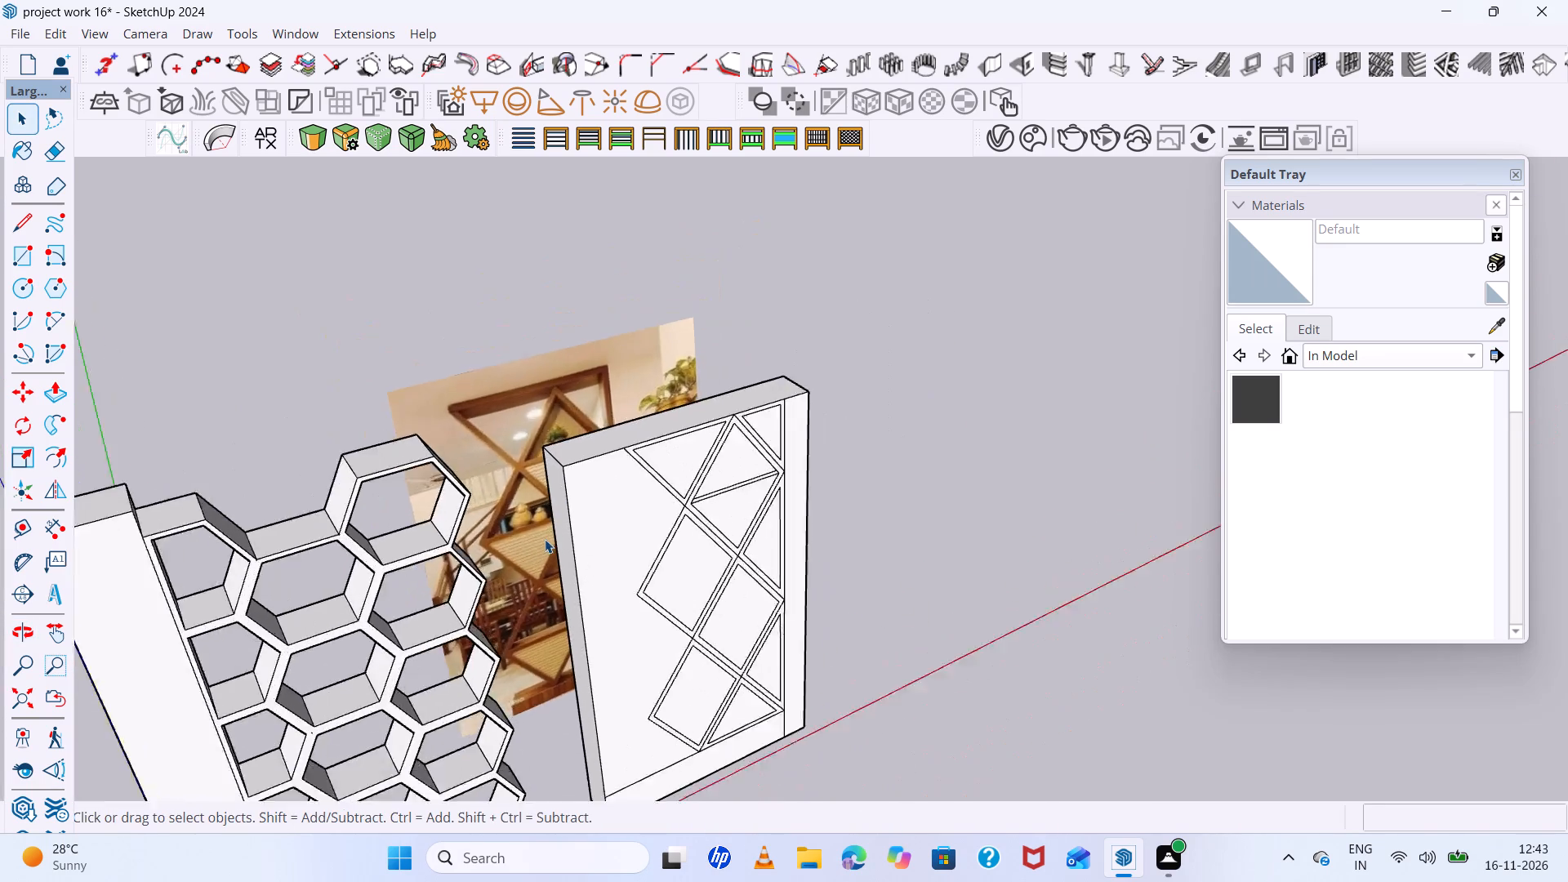
scroll(545, 539, up, 16)
scroll(542, 525, down, 6)
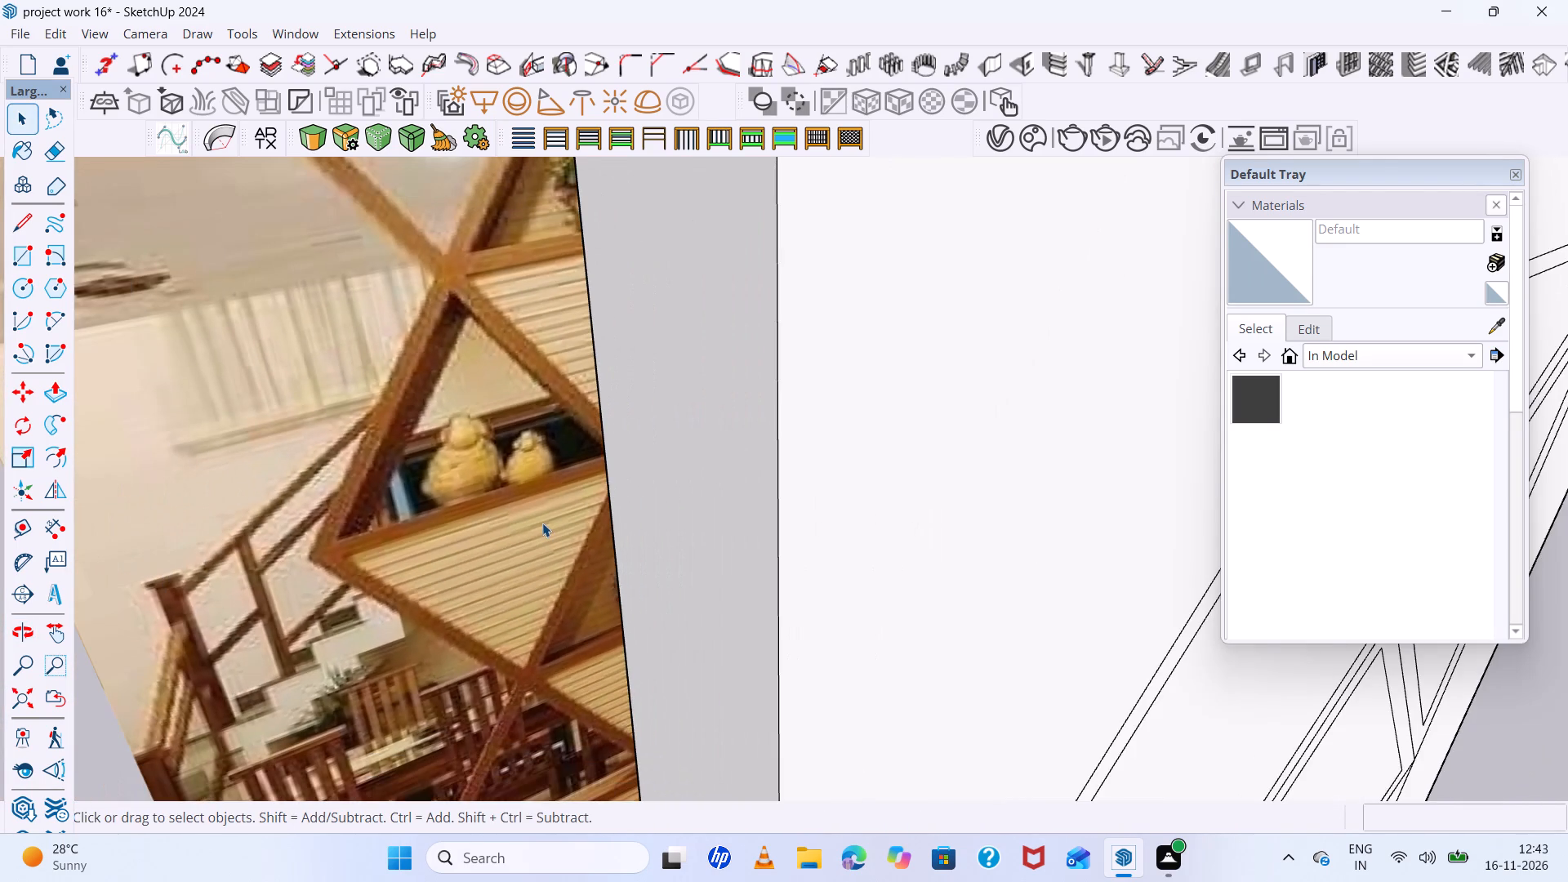
scroll(542, 523, down, 13)
scroll(708, 532, down, 6)
scroll(746, 561, up, 2)
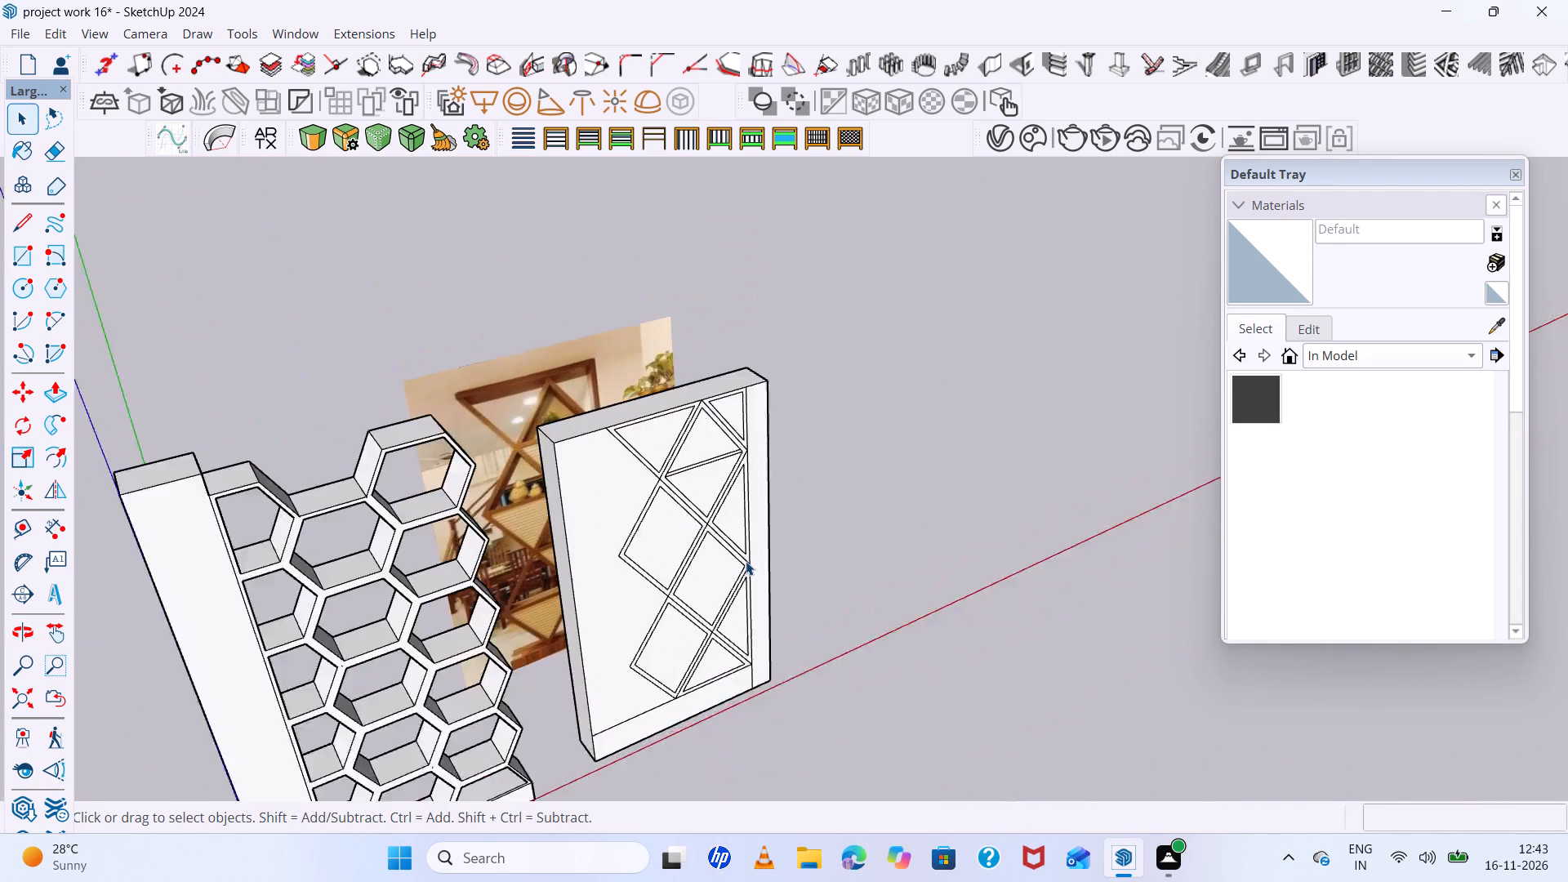
Draw a line about 7" long across the outer middle diamond cell, joining its two inner side corners.
scroll(746, 561, up, 9)
middle_drag(742, 541, 706, 468)
scroll(671, 479, up, 5)
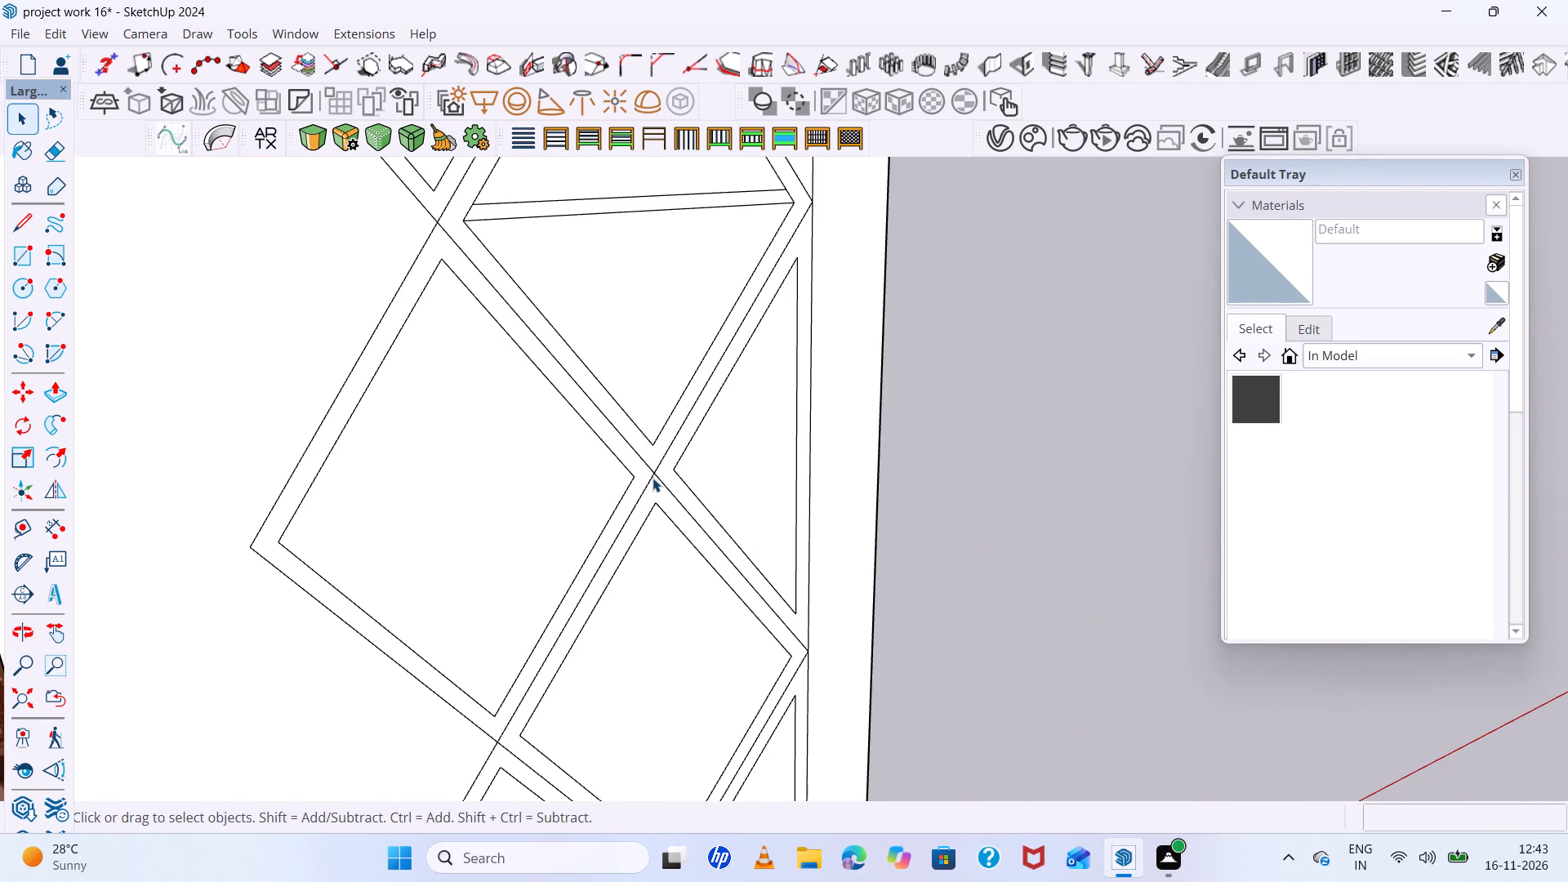
key(l)
click(635, 479)
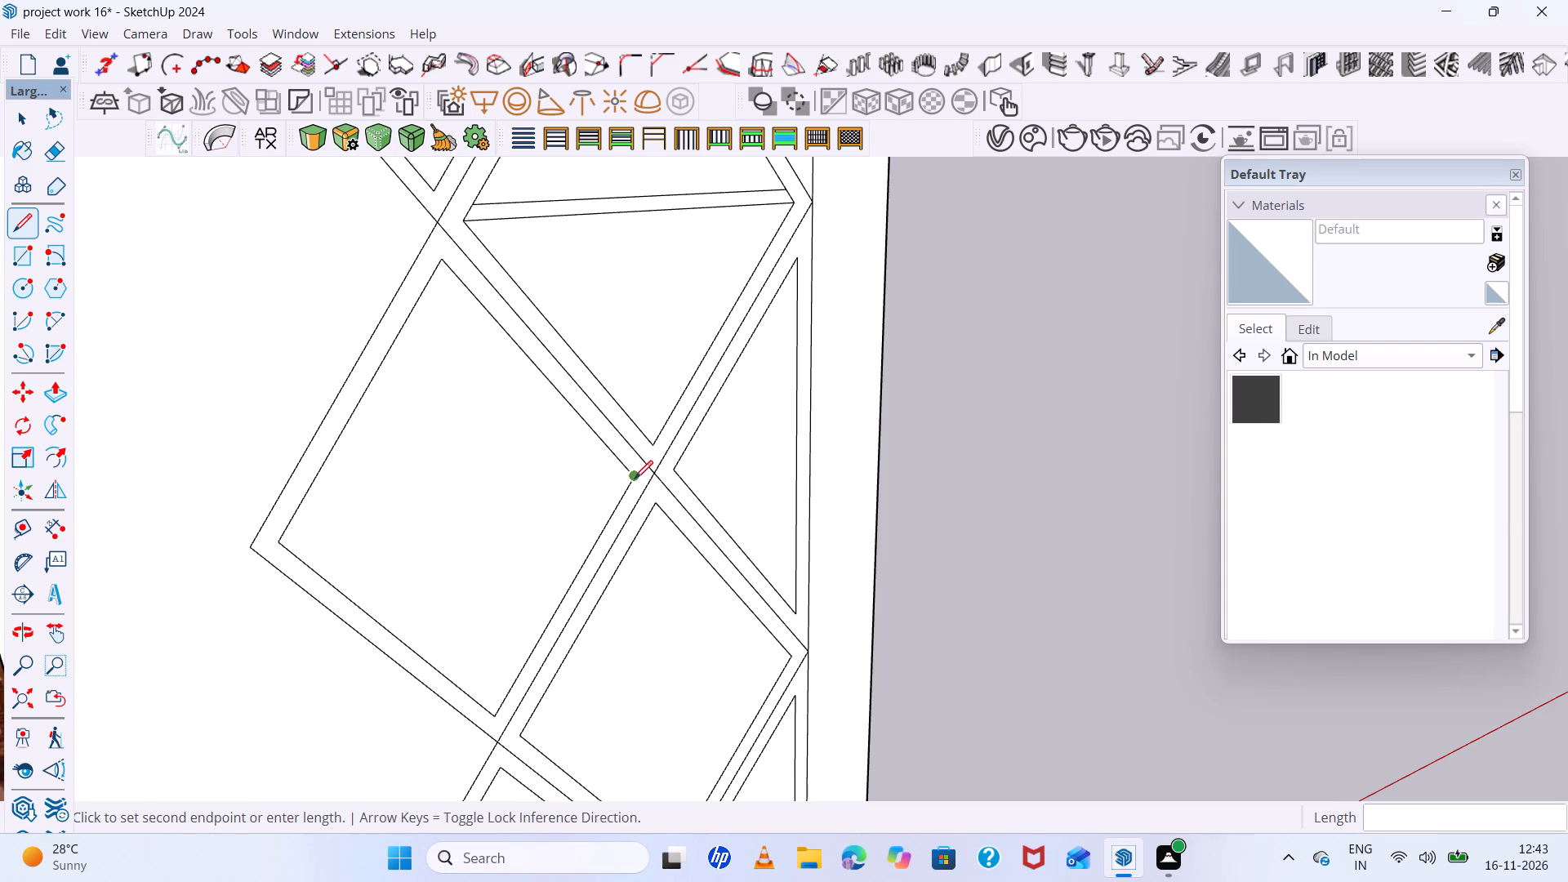
click(283, 543)
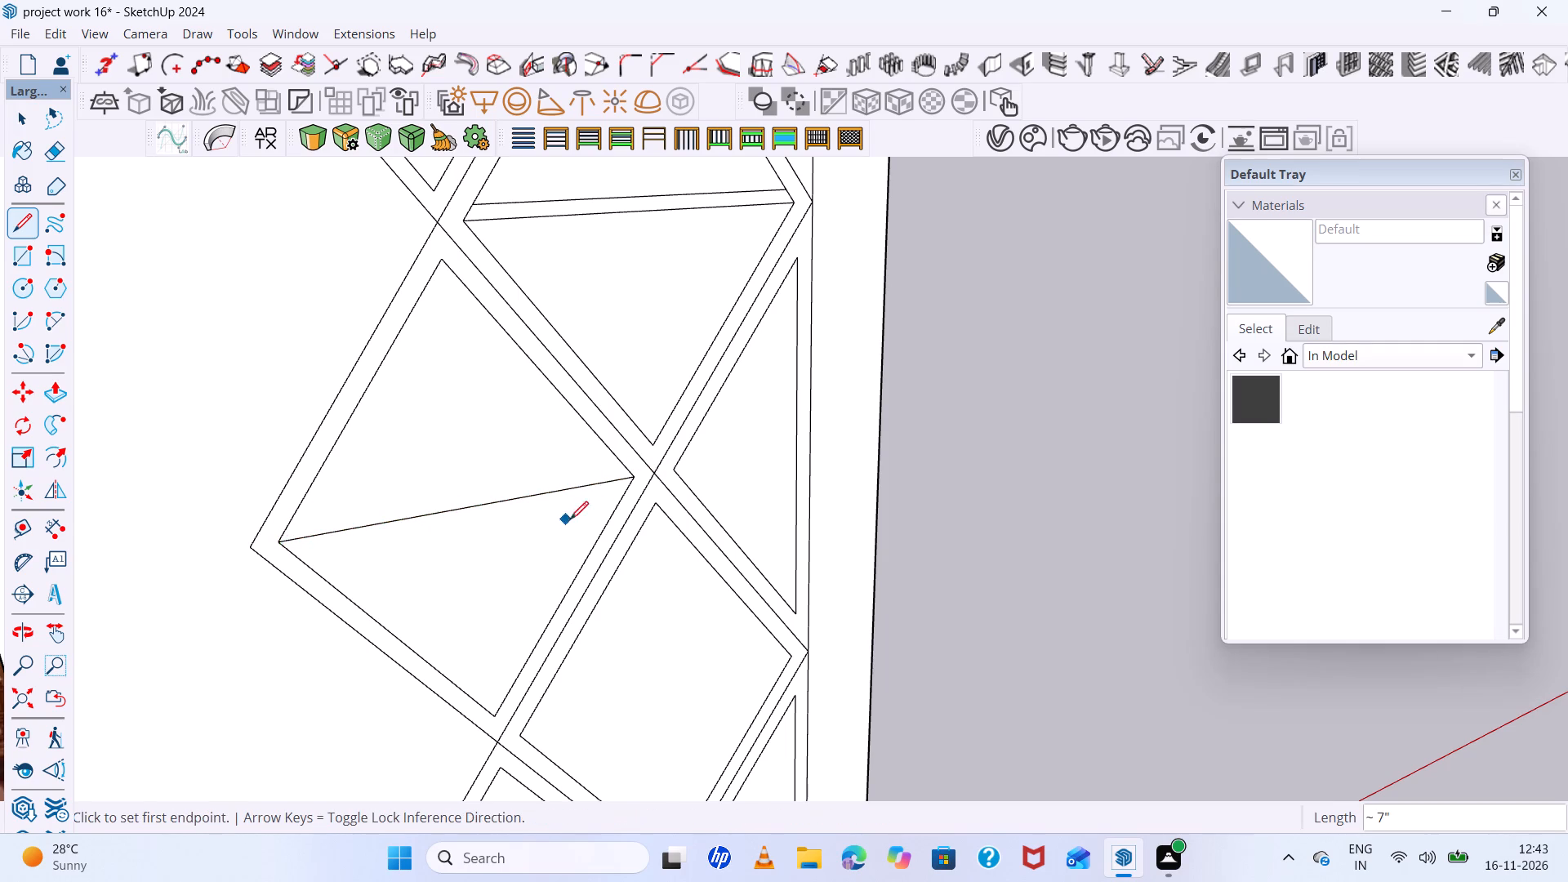
Draw a parallel second line just below the divider line in the outer middle diamond cell, spanning its sloped inner edges.
scroll(604, 519, up, 9)
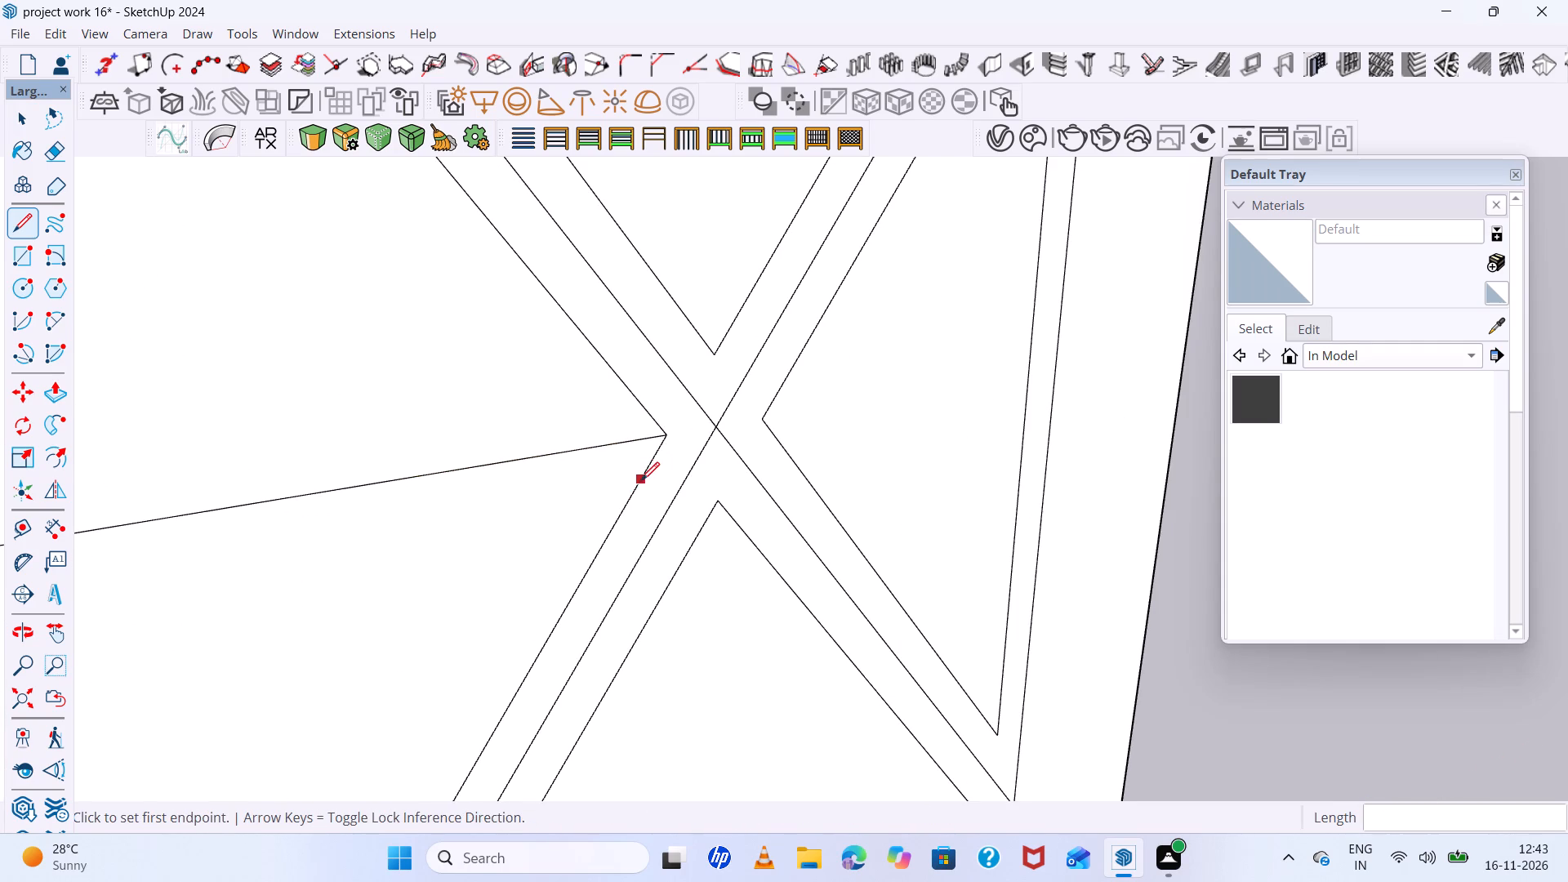
click(641, 480)
scroll(572, 480, down, 12)
scroll(408, 533, up, 6)
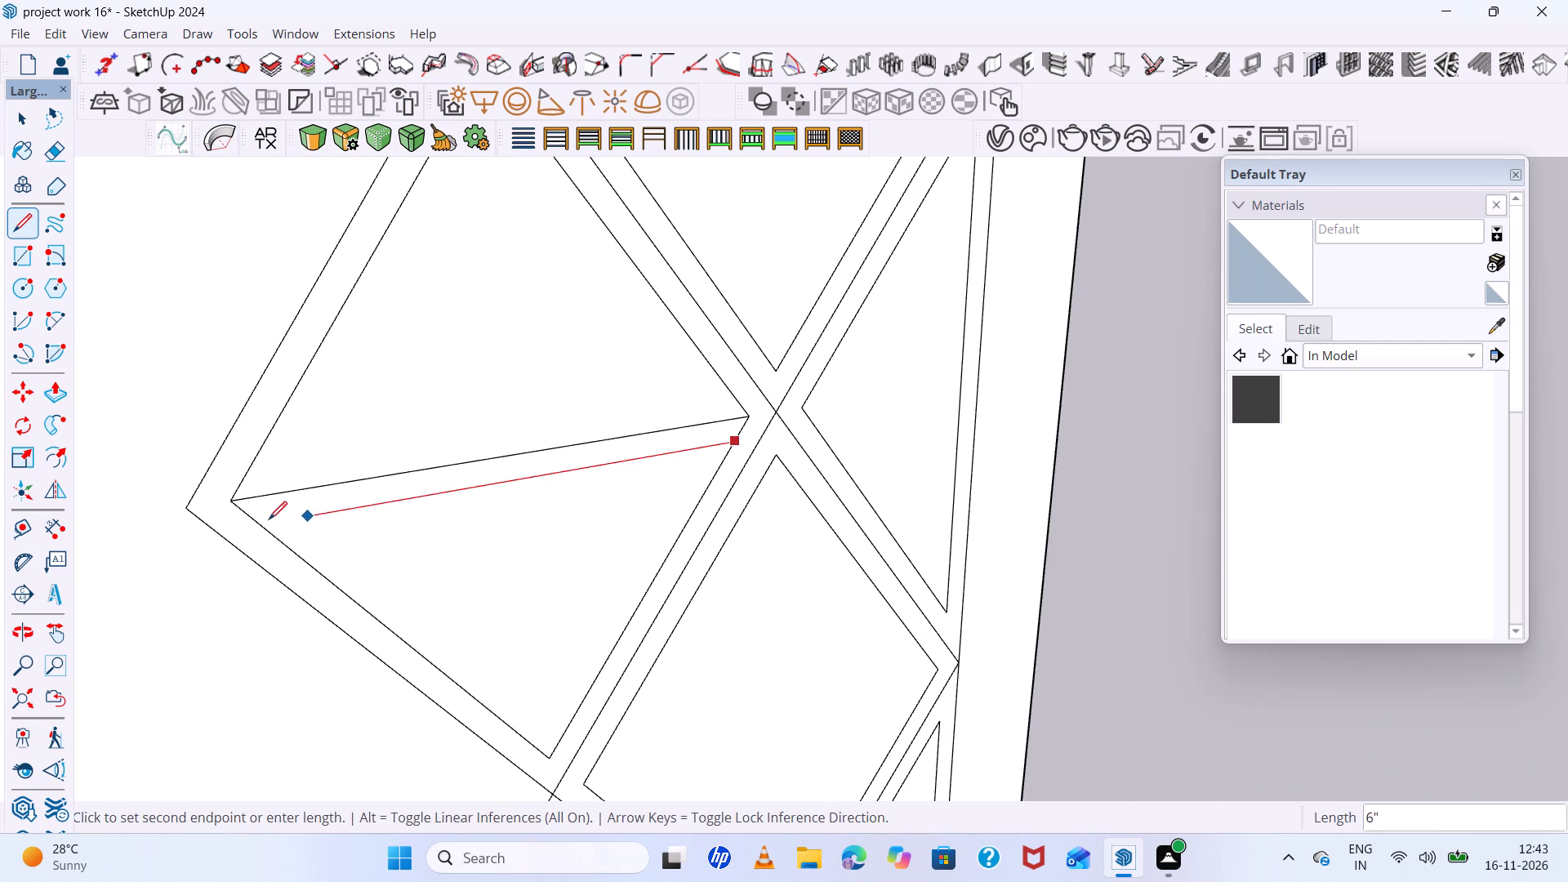
click(255, 526)
scroll(261, 522, down, 7)
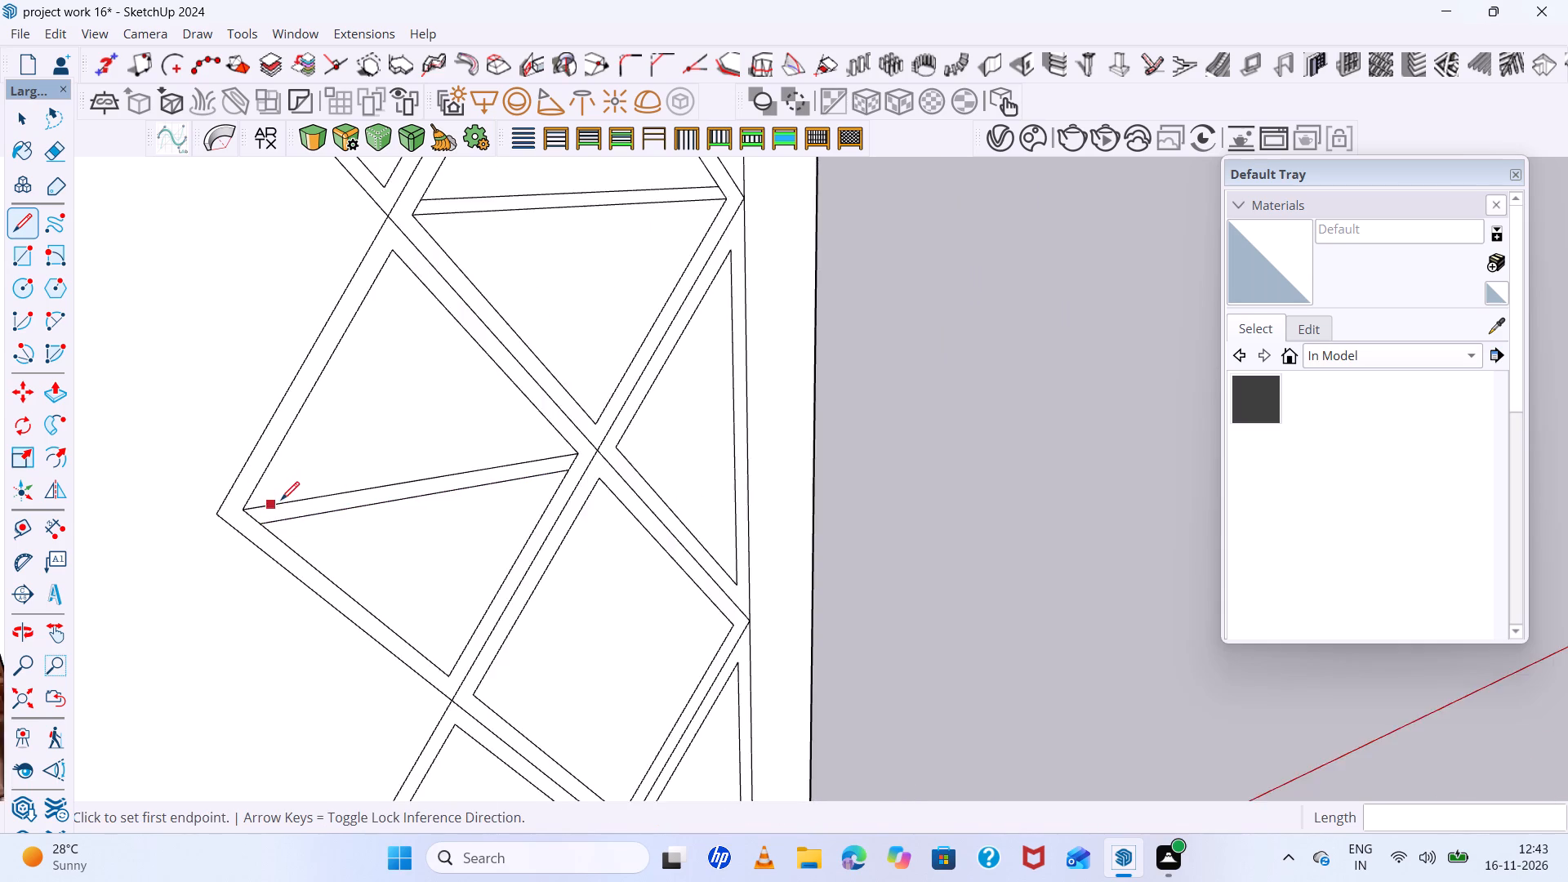
scroll(281, 500, down, 5)
scroll(645, 458, down, 11)
key(space)
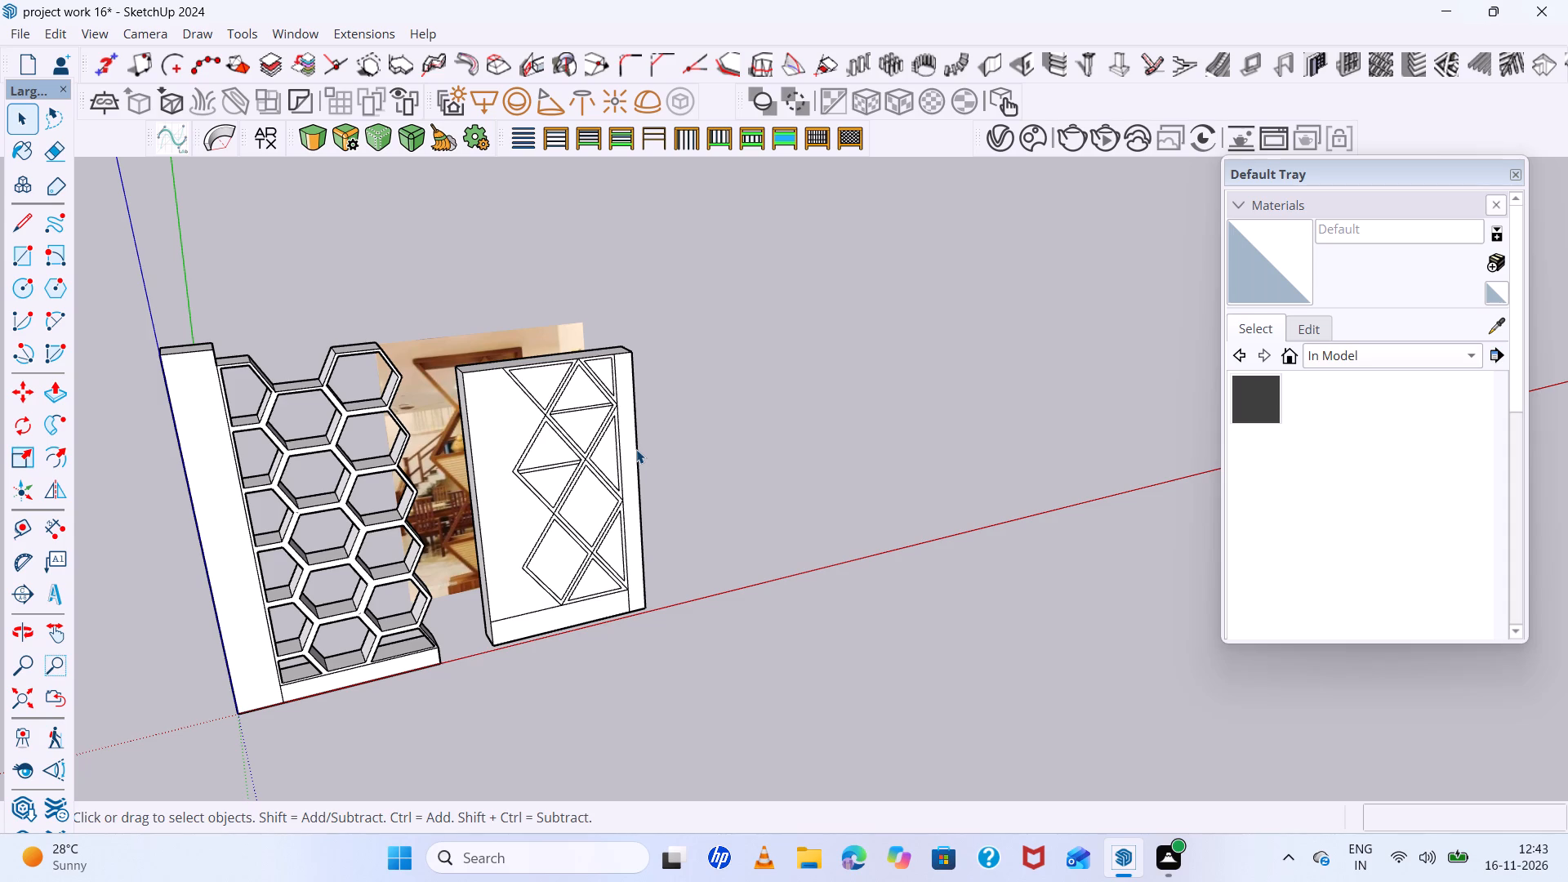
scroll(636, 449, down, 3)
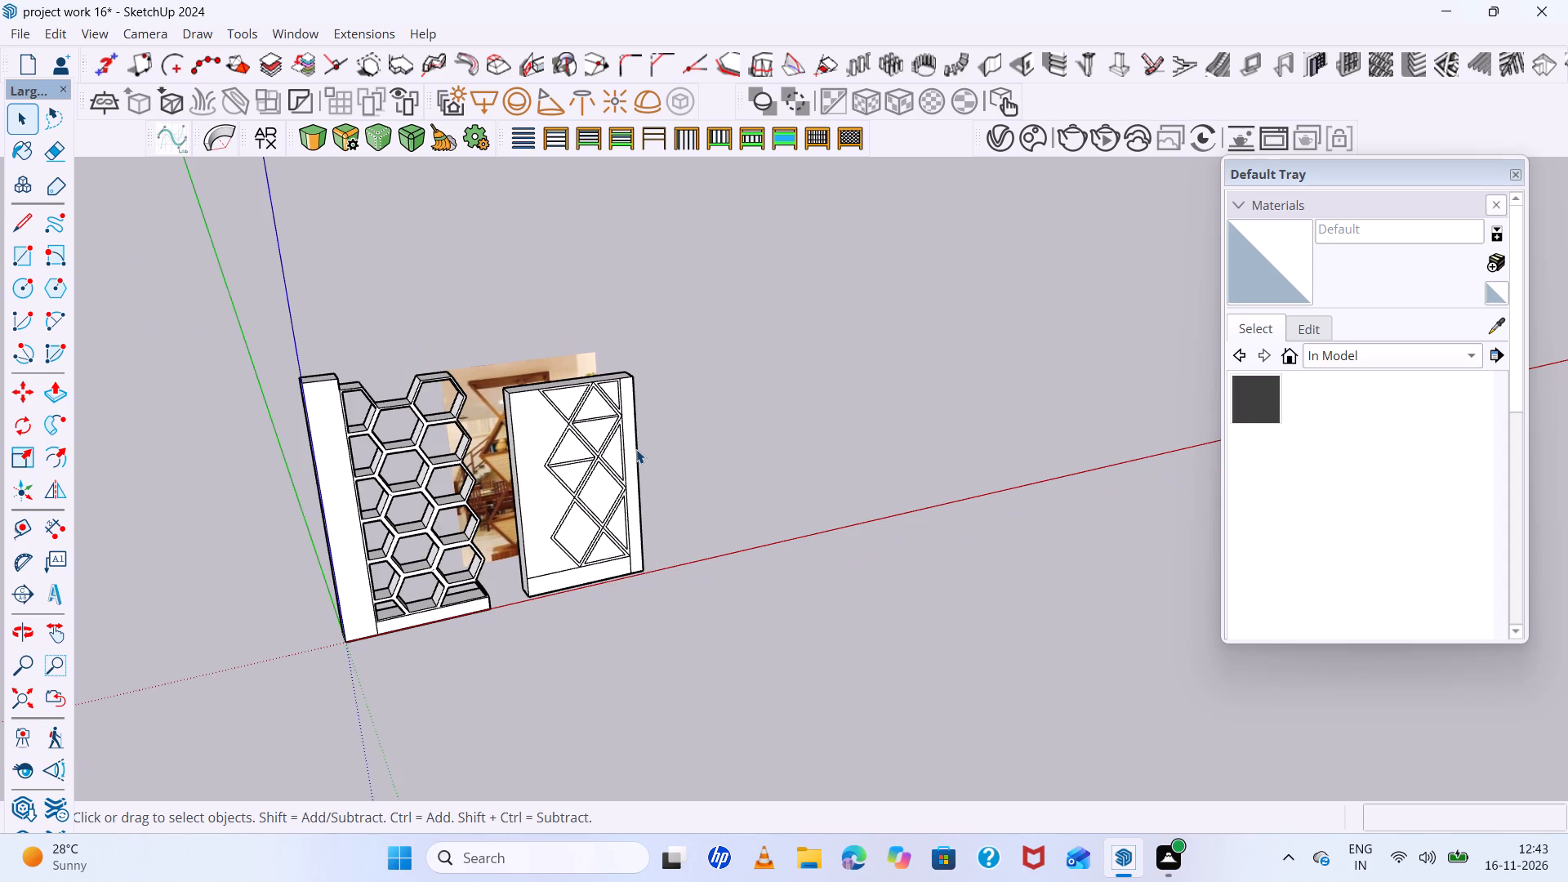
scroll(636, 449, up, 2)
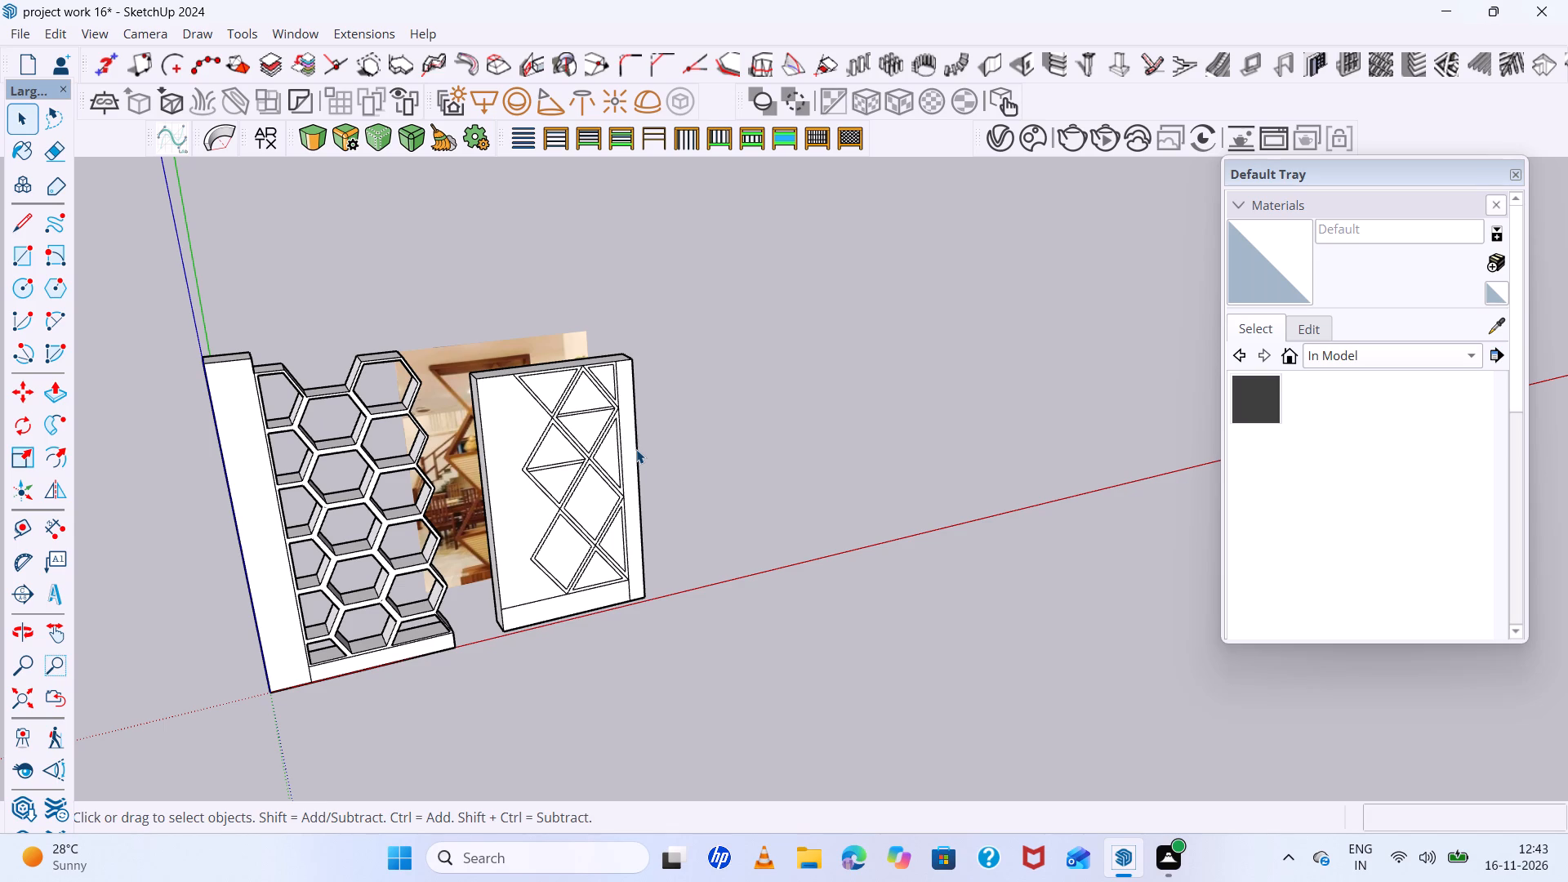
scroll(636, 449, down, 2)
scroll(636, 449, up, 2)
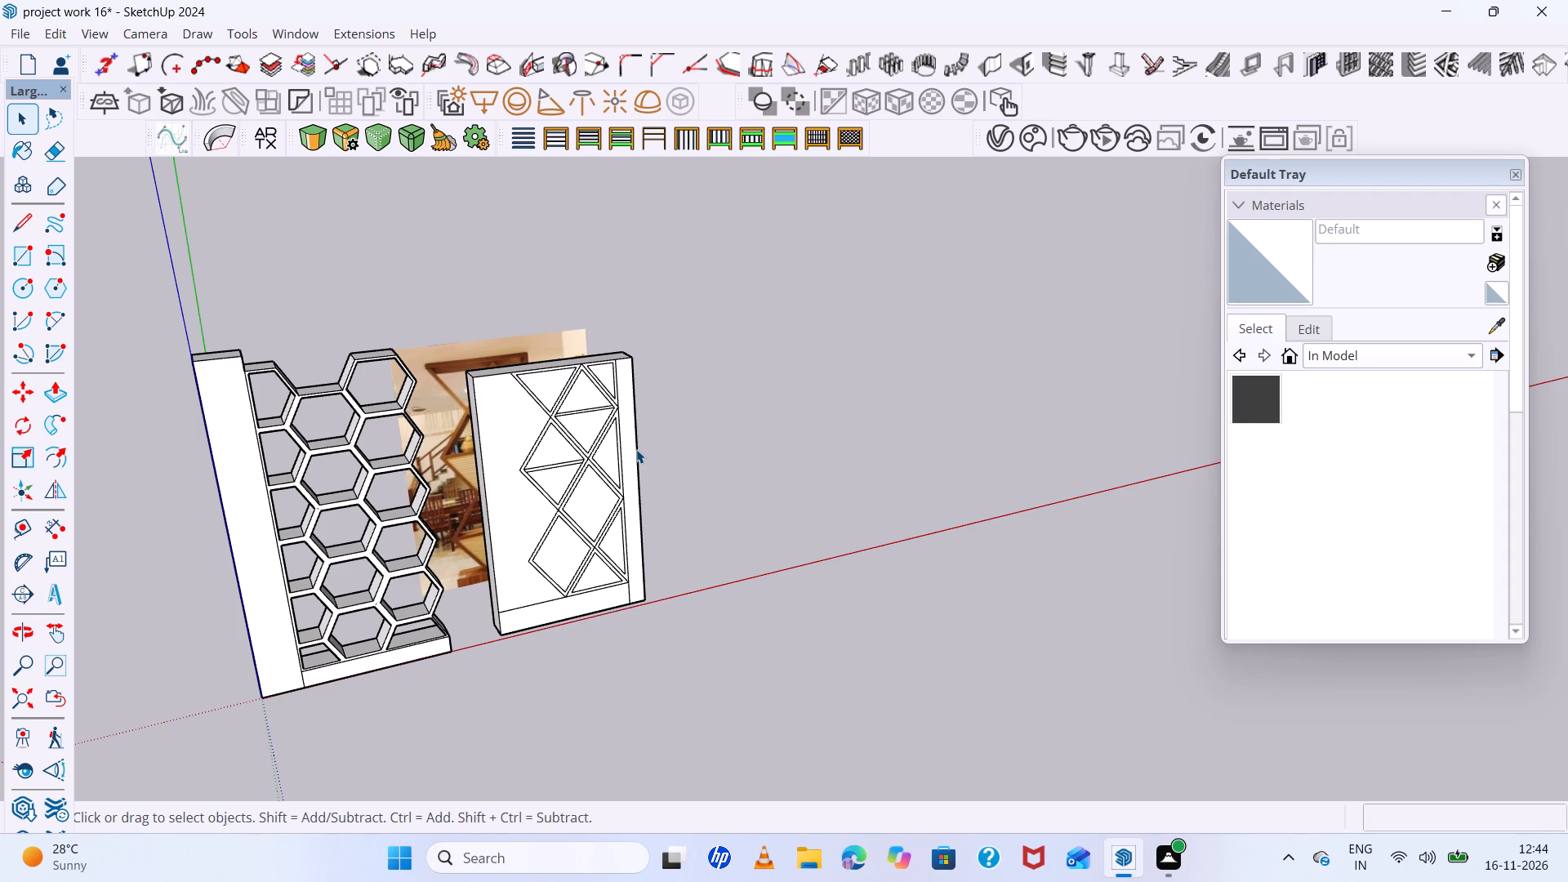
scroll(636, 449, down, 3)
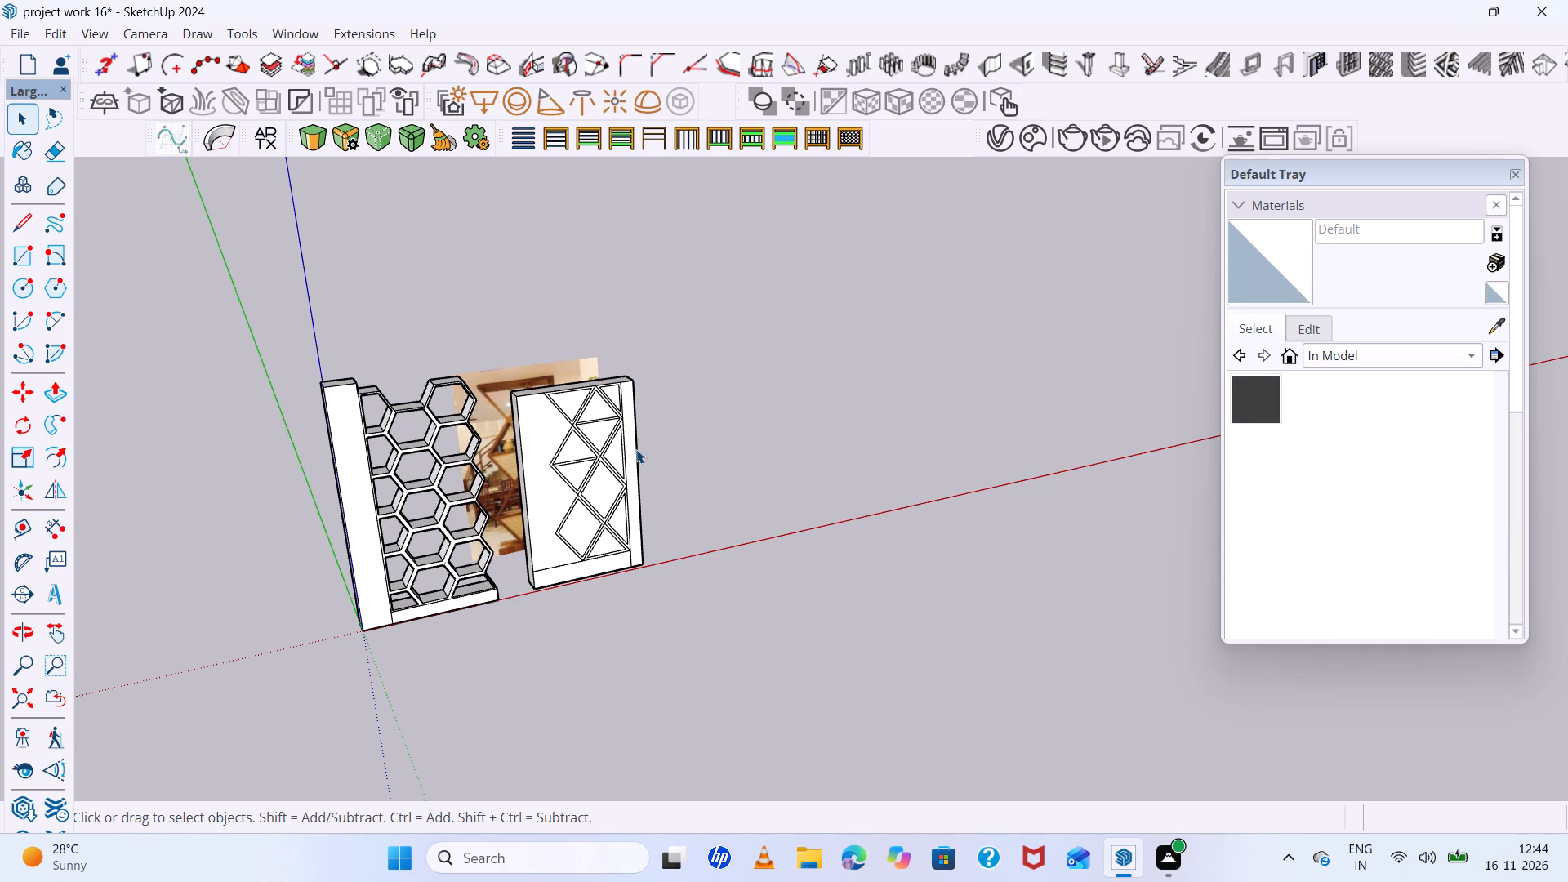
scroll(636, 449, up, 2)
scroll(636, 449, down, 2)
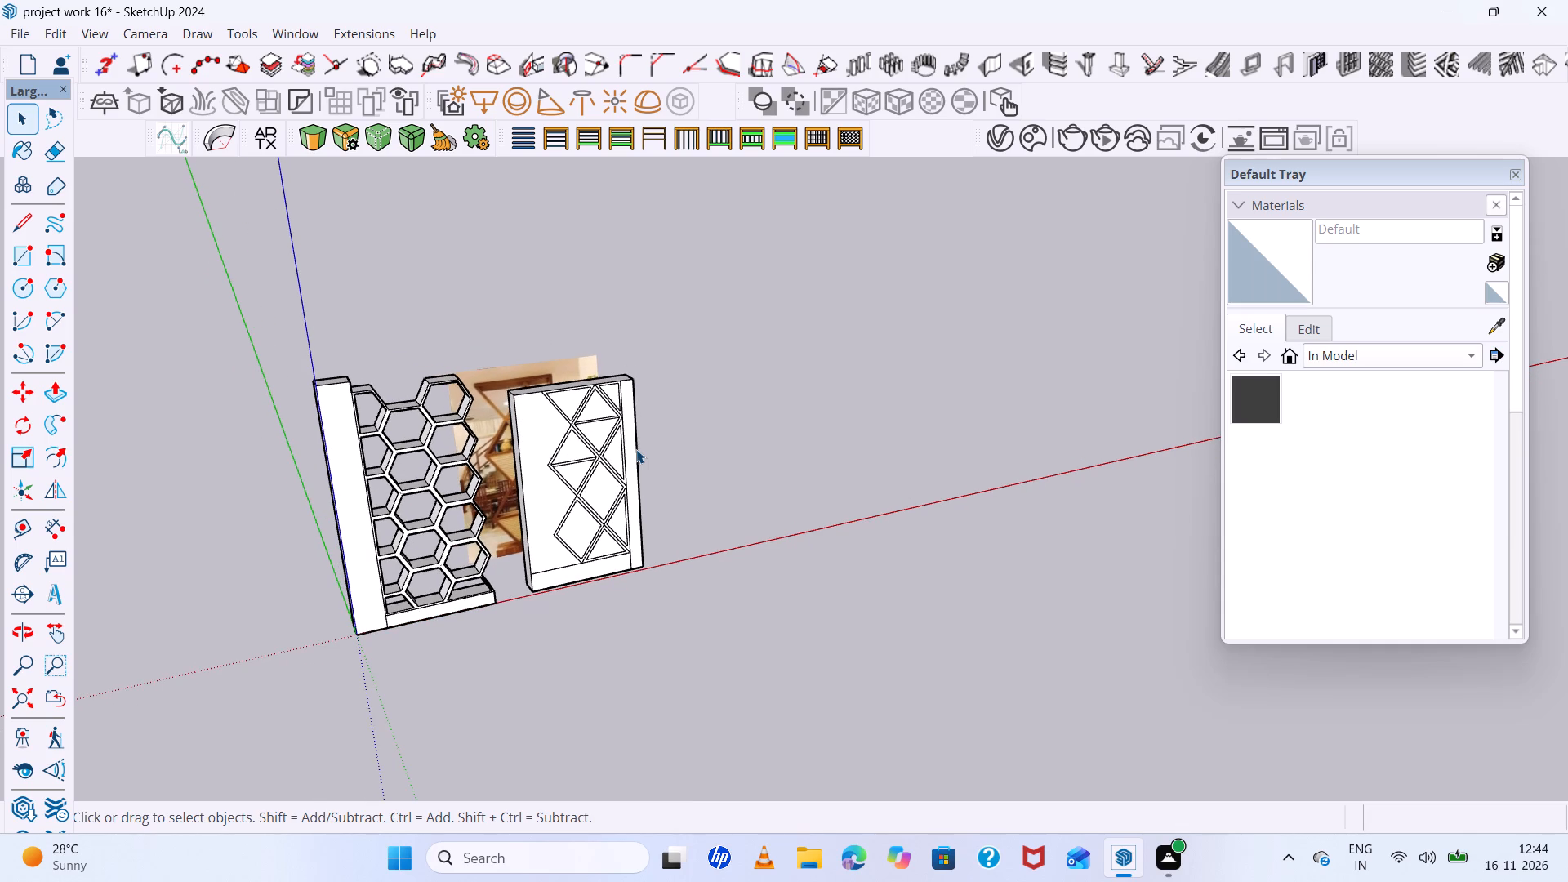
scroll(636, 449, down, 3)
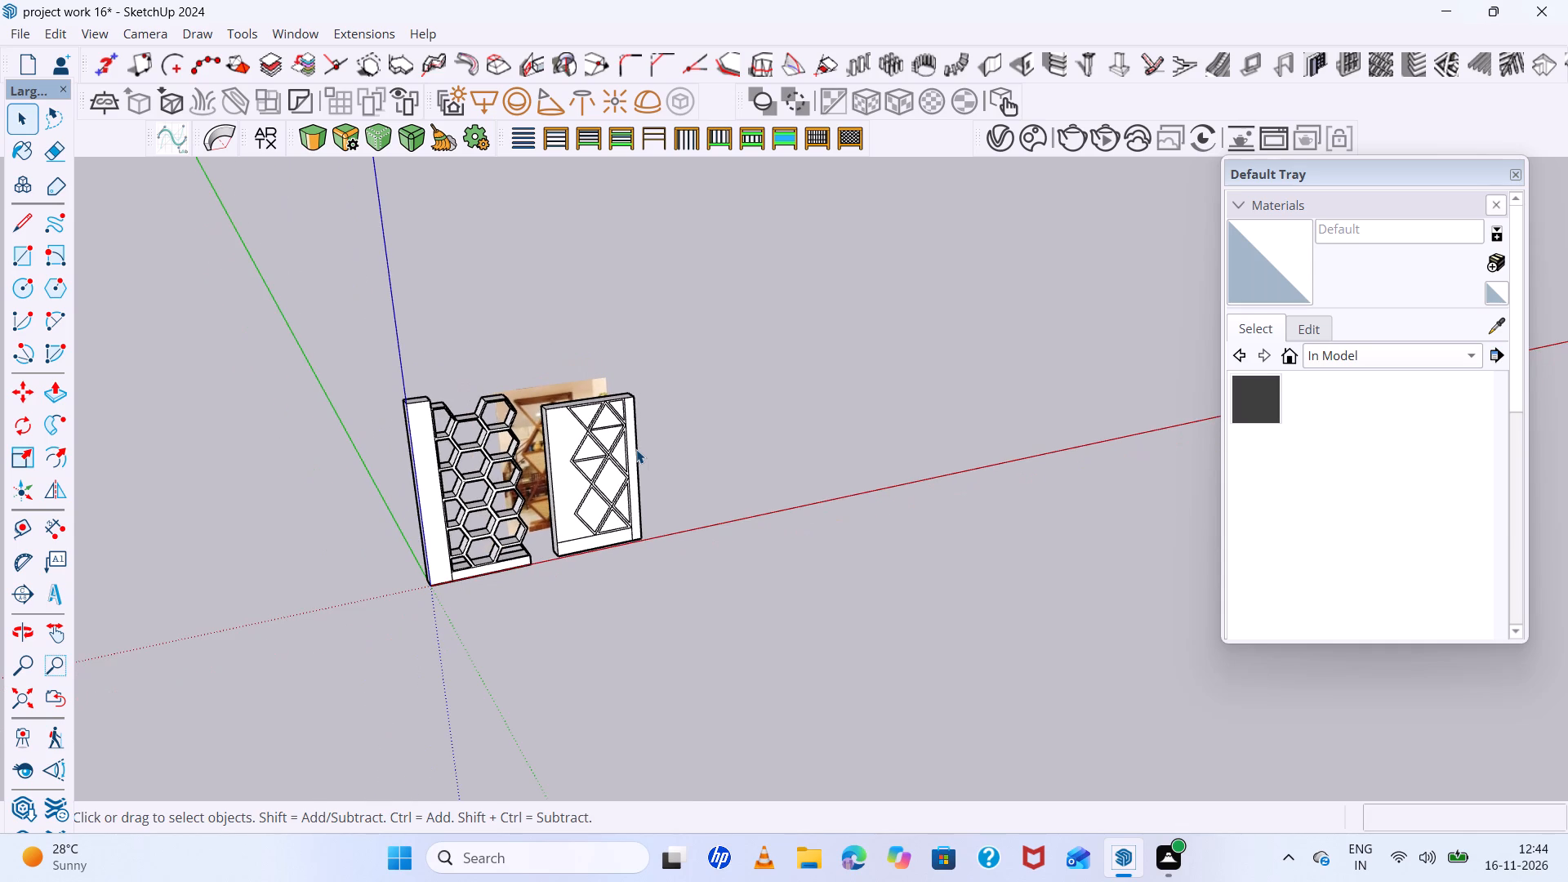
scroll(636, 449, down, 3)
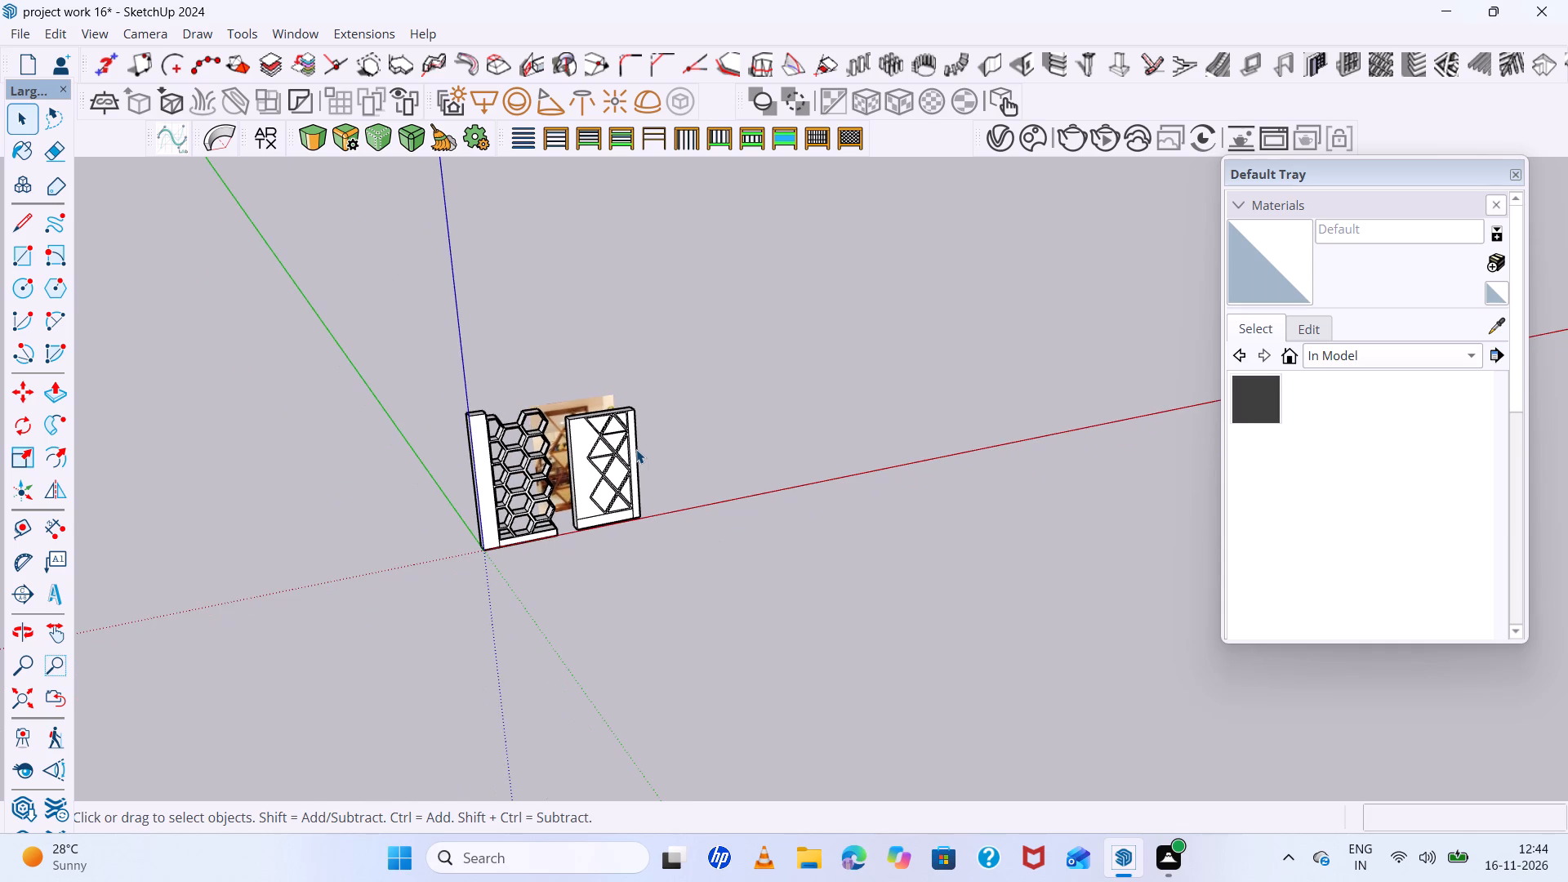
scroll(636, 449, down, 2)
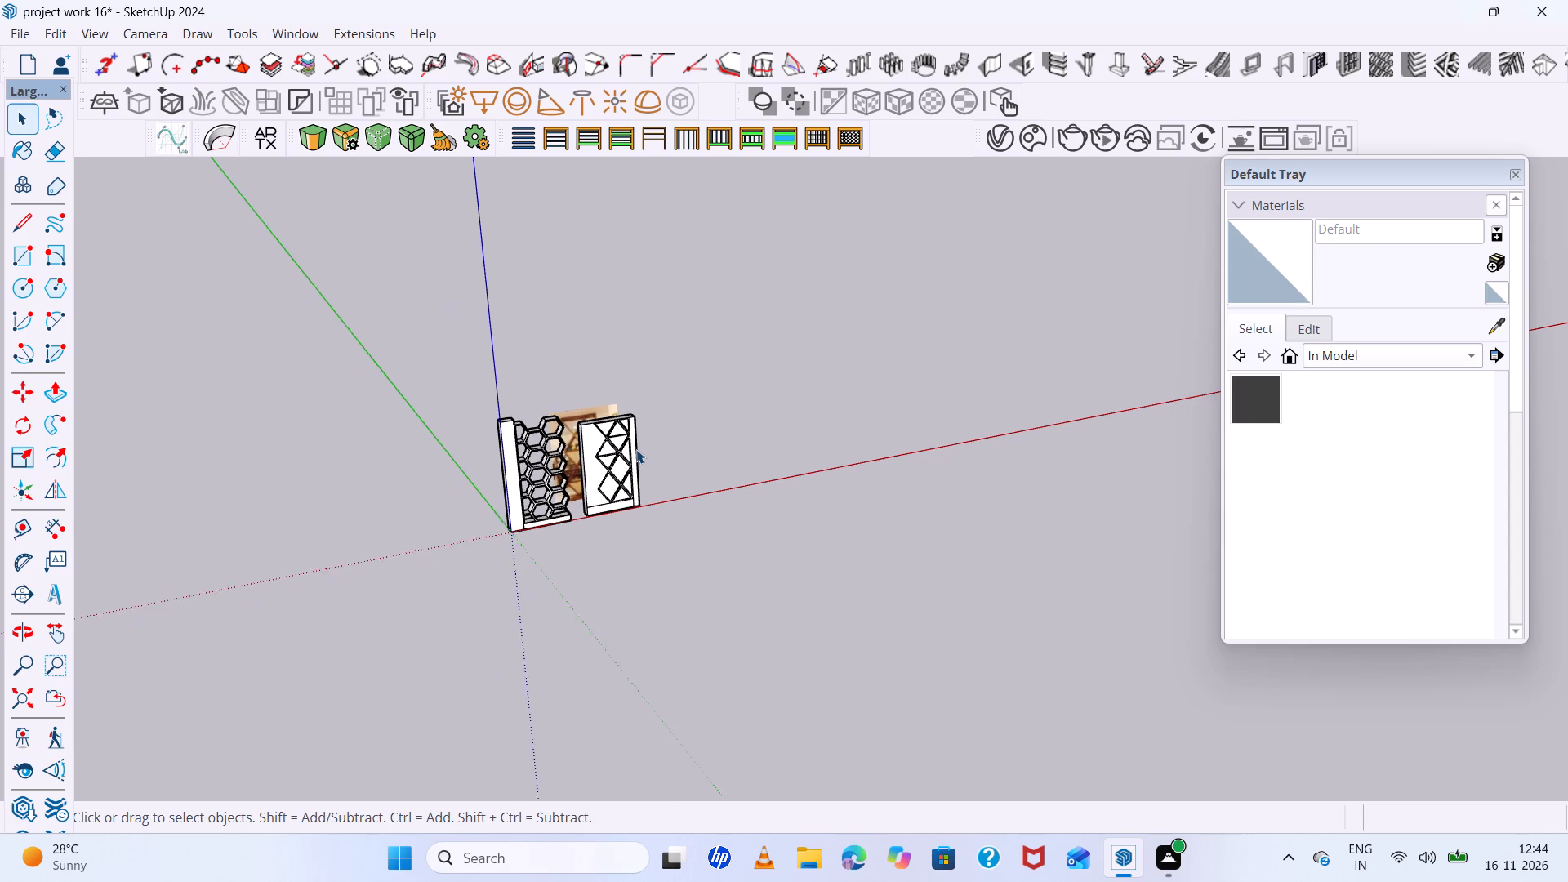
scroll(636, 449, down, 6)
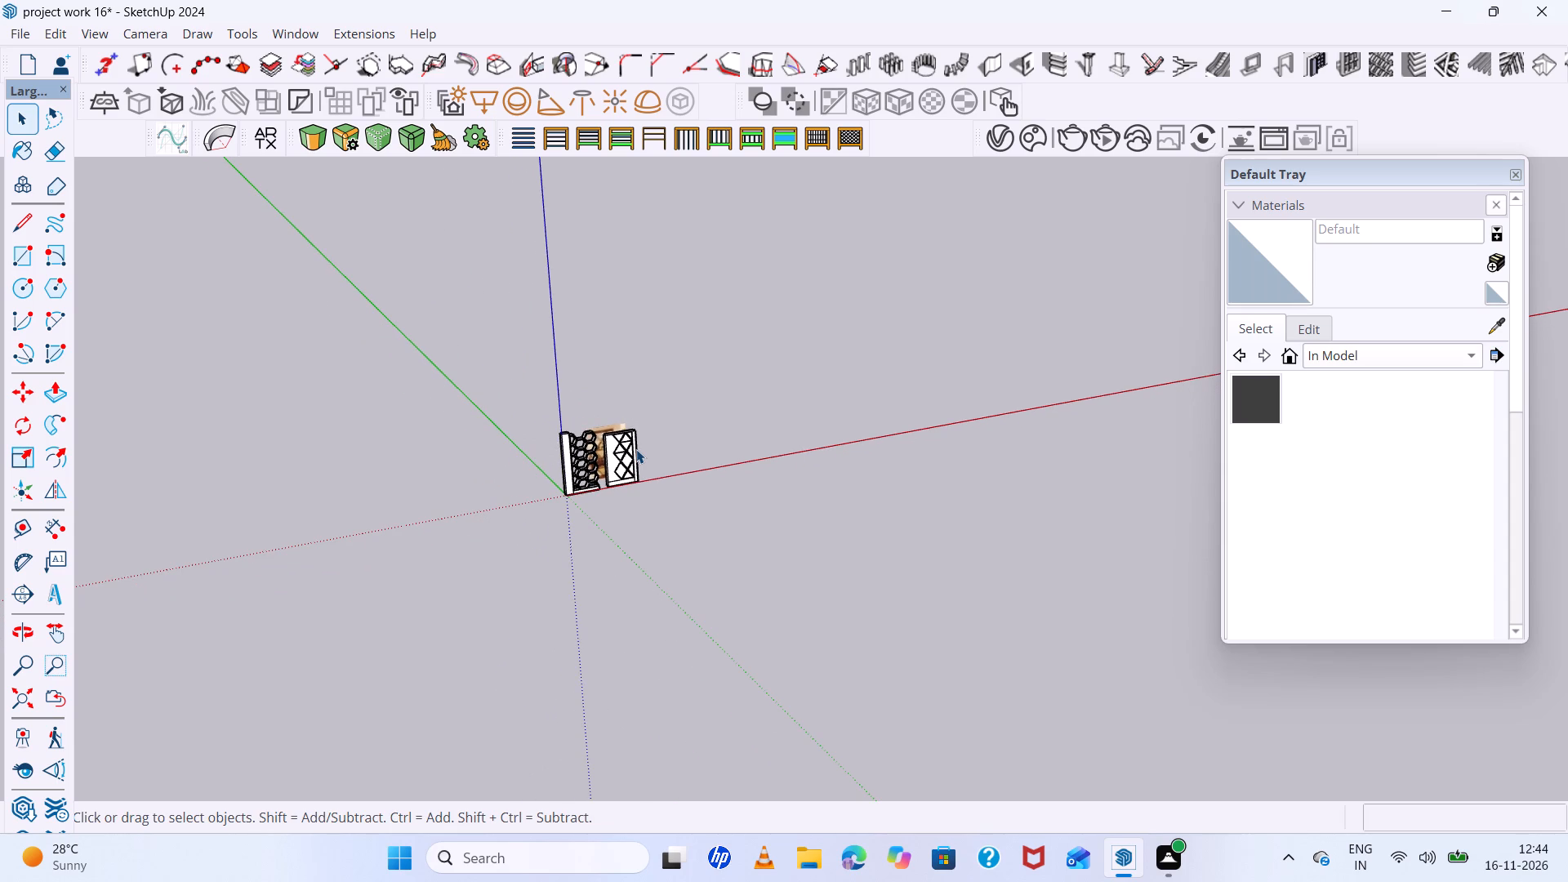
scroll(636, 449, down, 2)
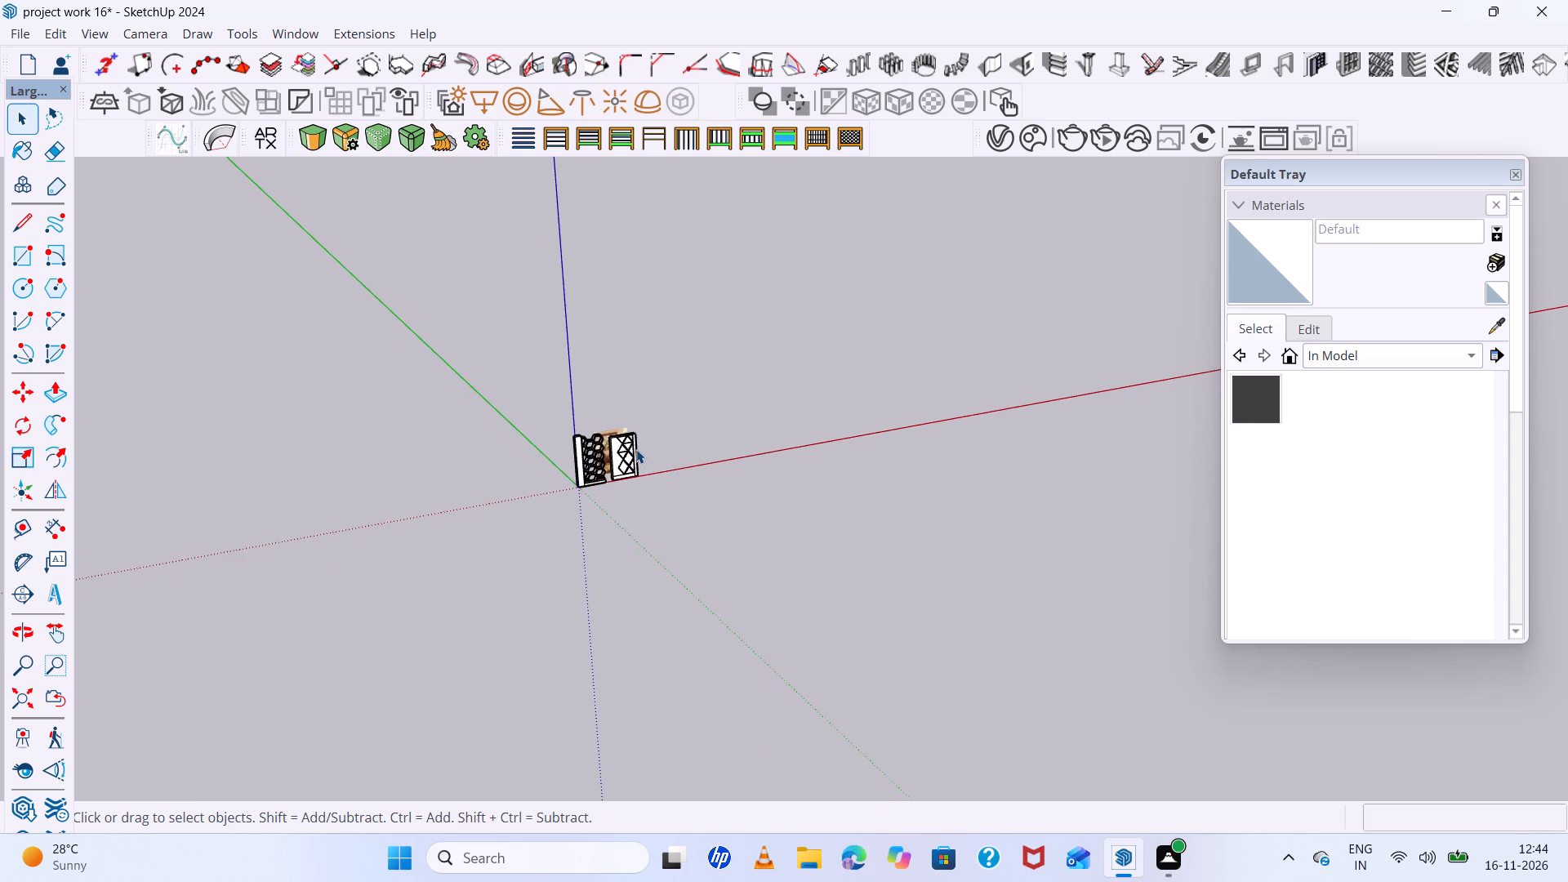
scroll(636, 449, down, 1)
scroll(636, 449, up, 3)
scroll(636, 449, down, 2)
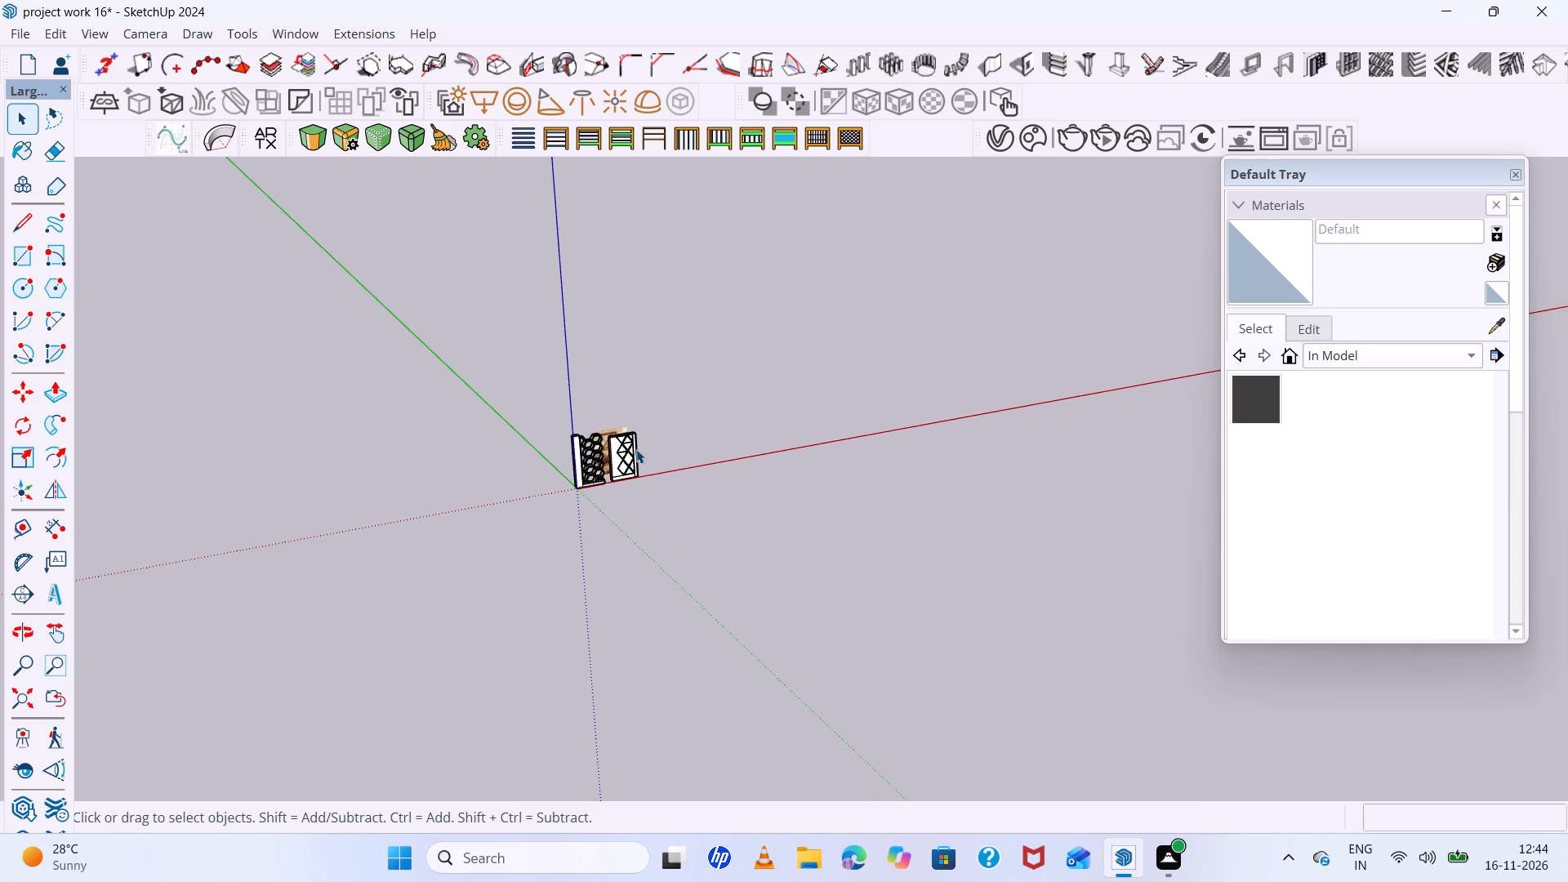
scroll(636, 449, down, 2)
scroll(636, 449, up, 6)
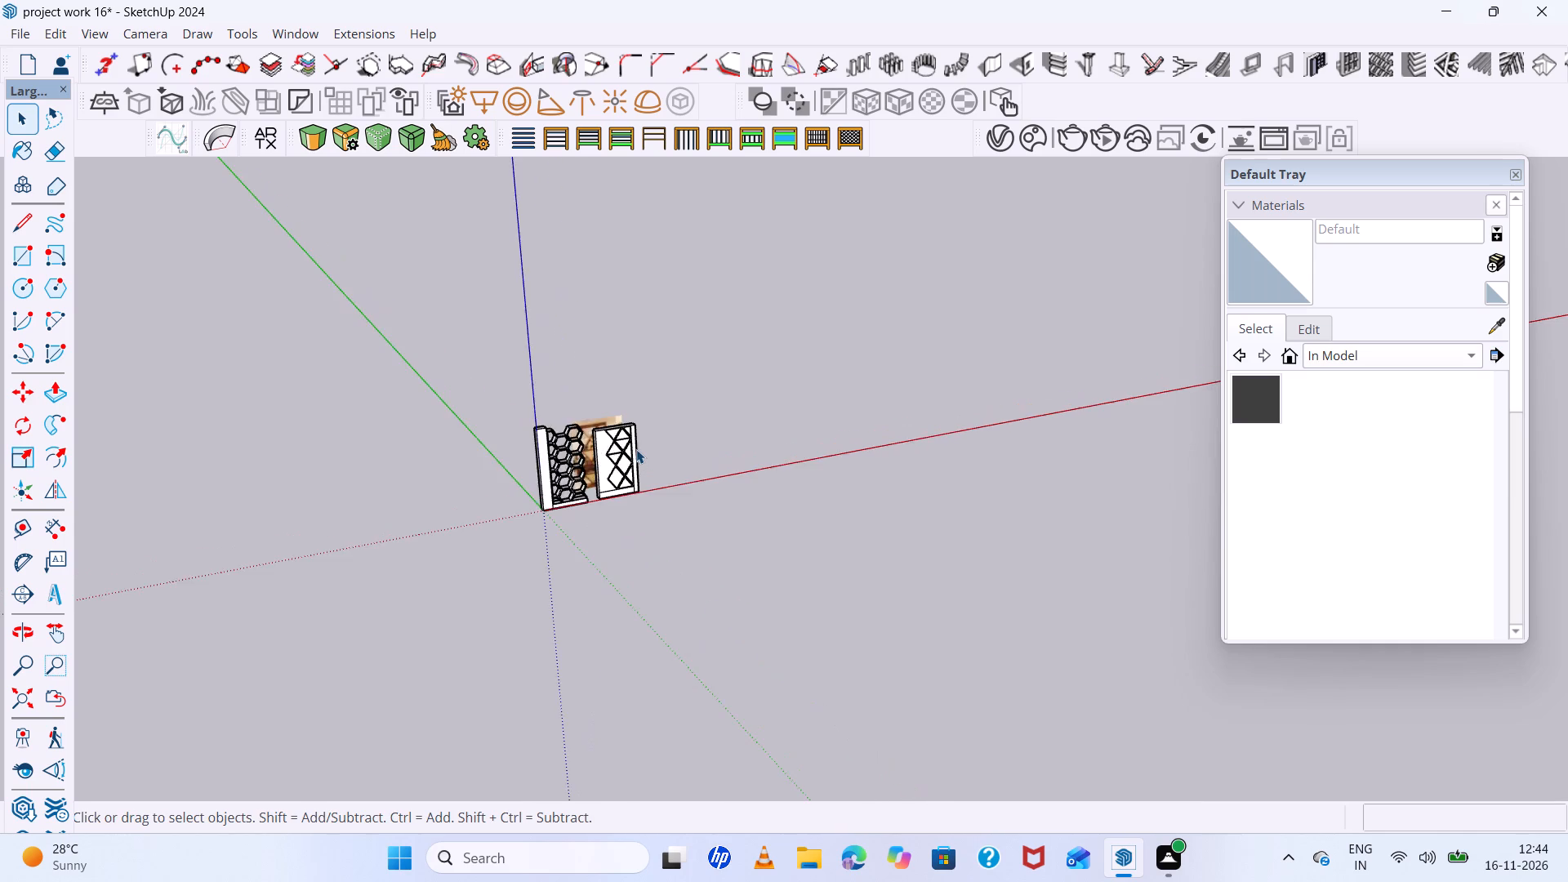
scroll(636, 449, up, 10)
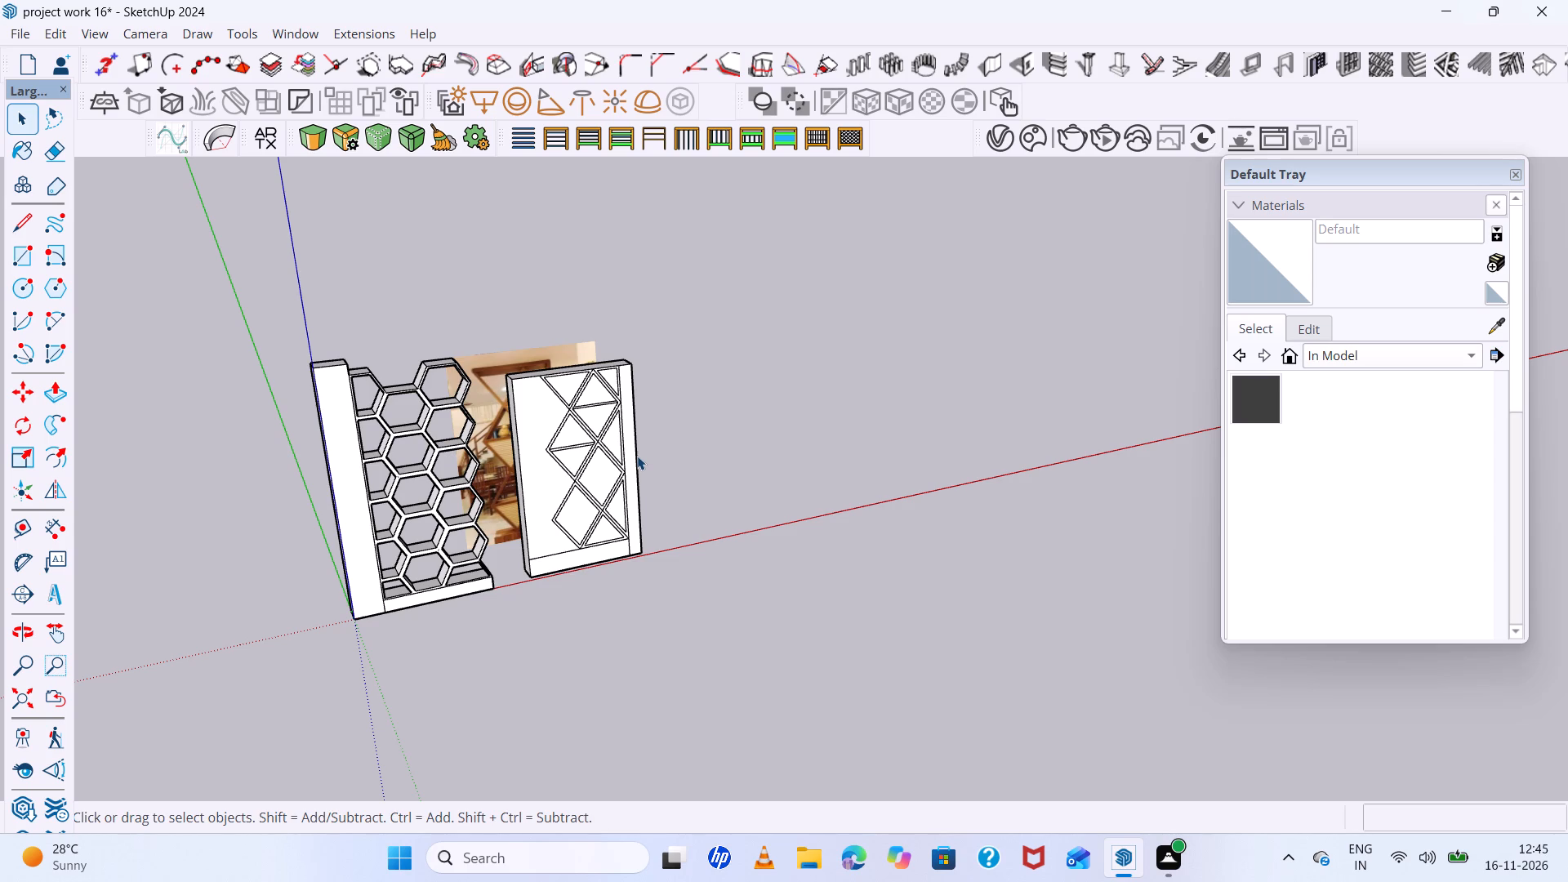
Draw a line about 7" long joining the inner side corners of the lower diamond cell that touches the vertical side strip.
scroll(637, 456, down, 4)
scroll(637, 456, up, 4)
scroll(637, 456, down, 3)
scroll(637, 456, up, 2)
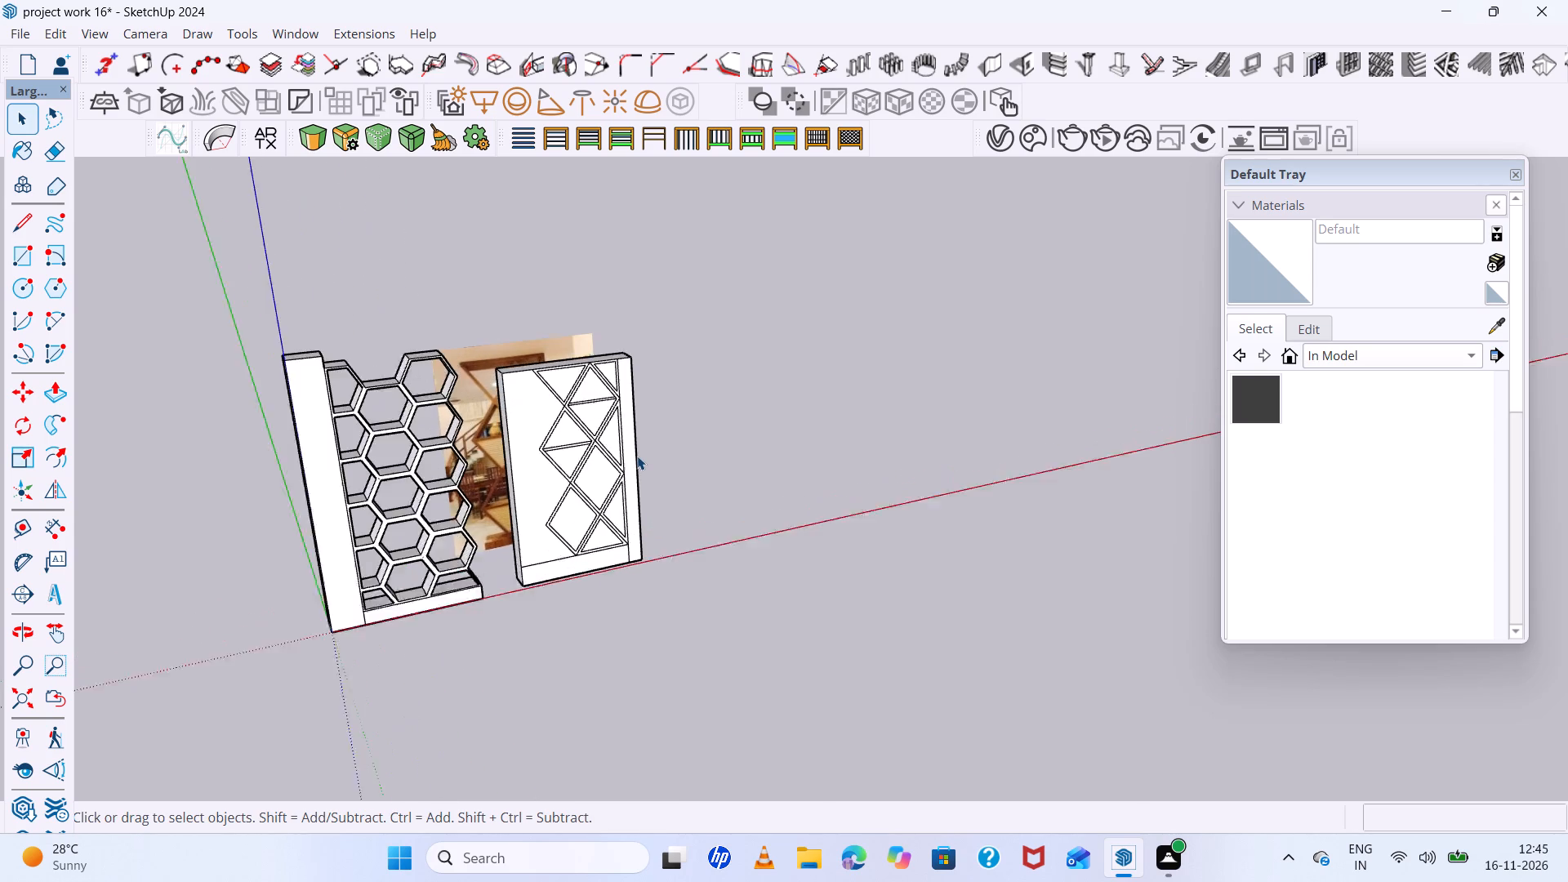
scroll(637, 456, up, 11)
key(l)
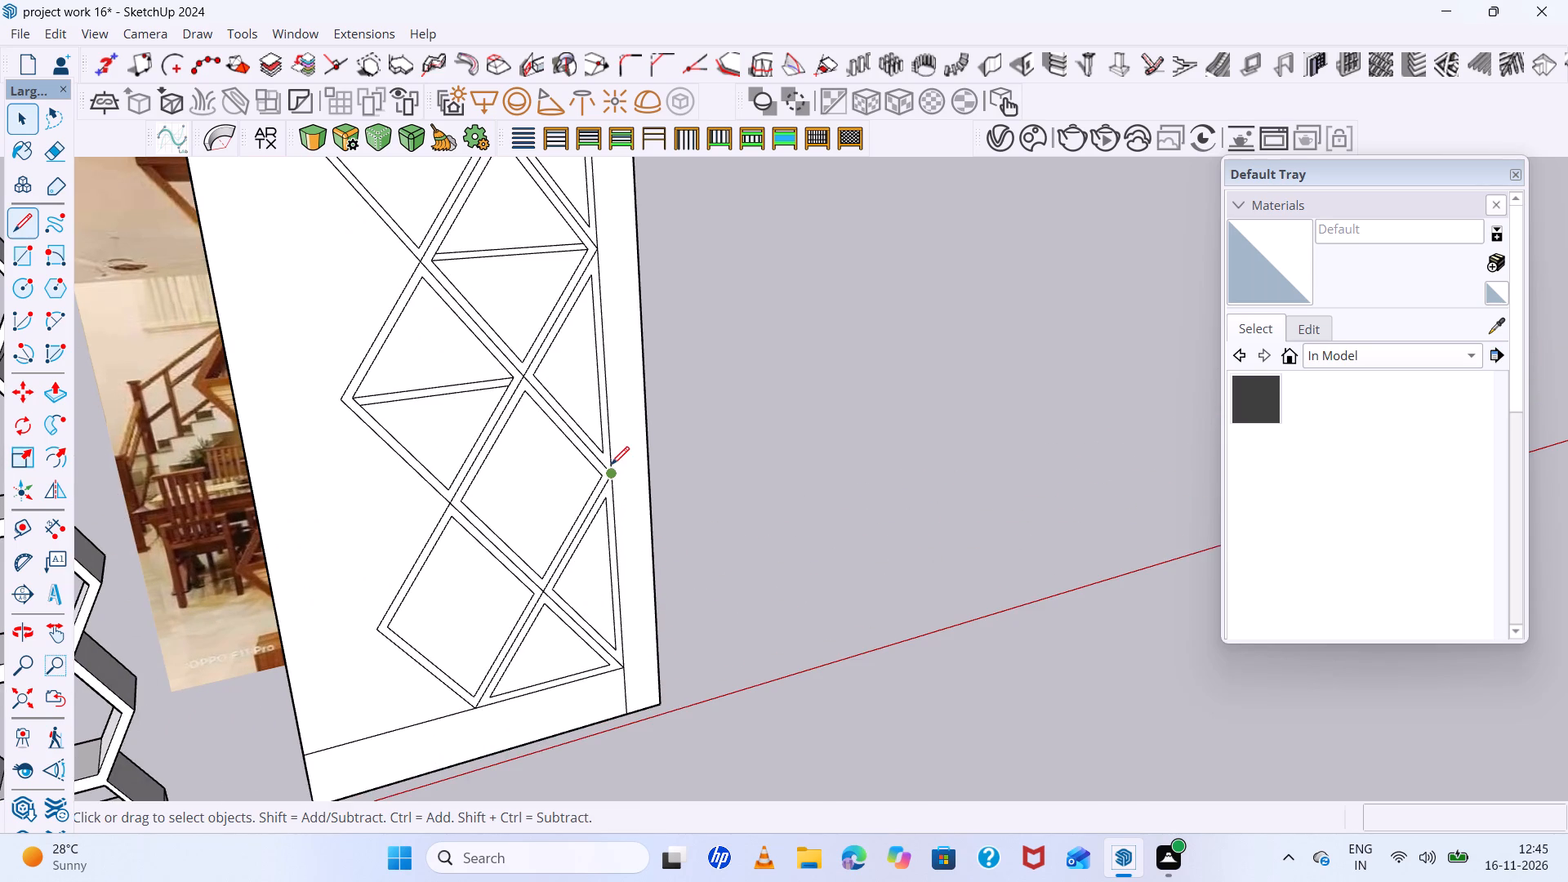
scroll(611, 467, up, 10)
click(595, 481)
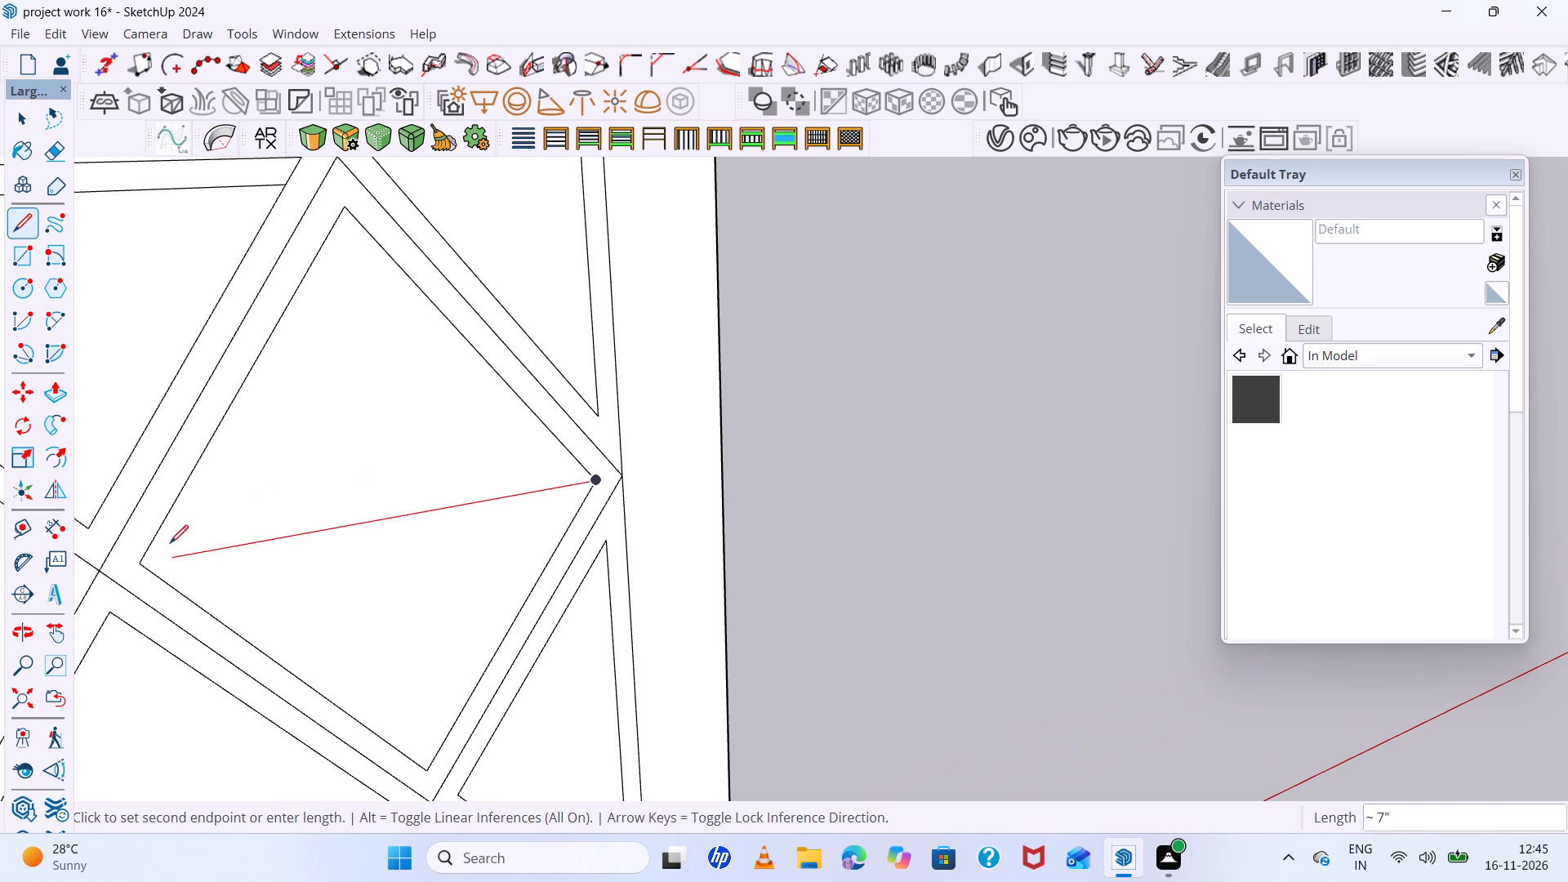
click(138, 565)
scroll(138, 565, down, 5)
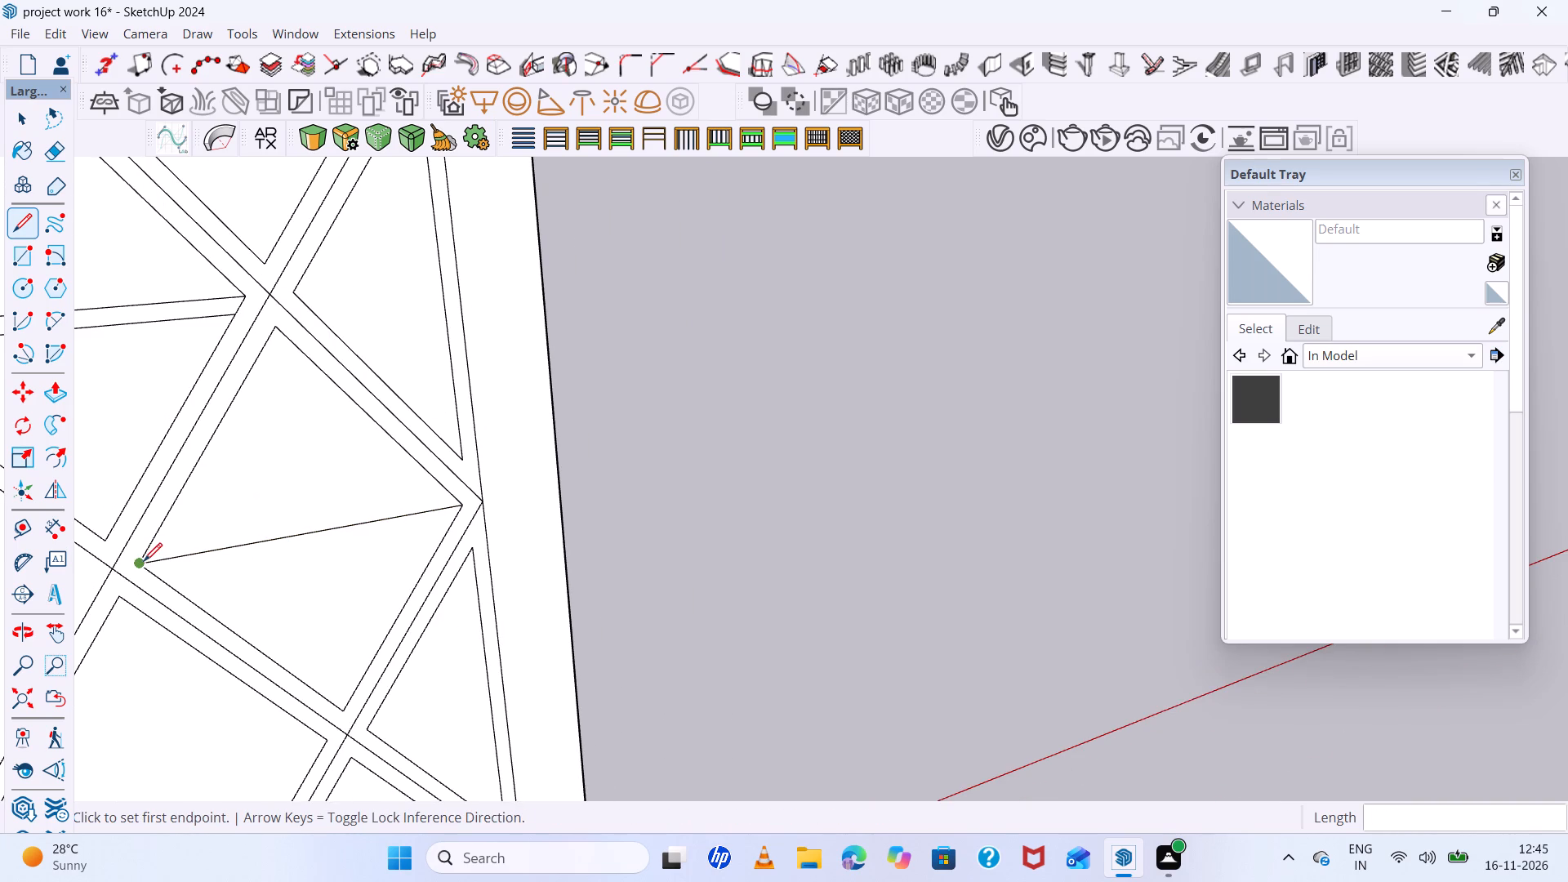
key(space)
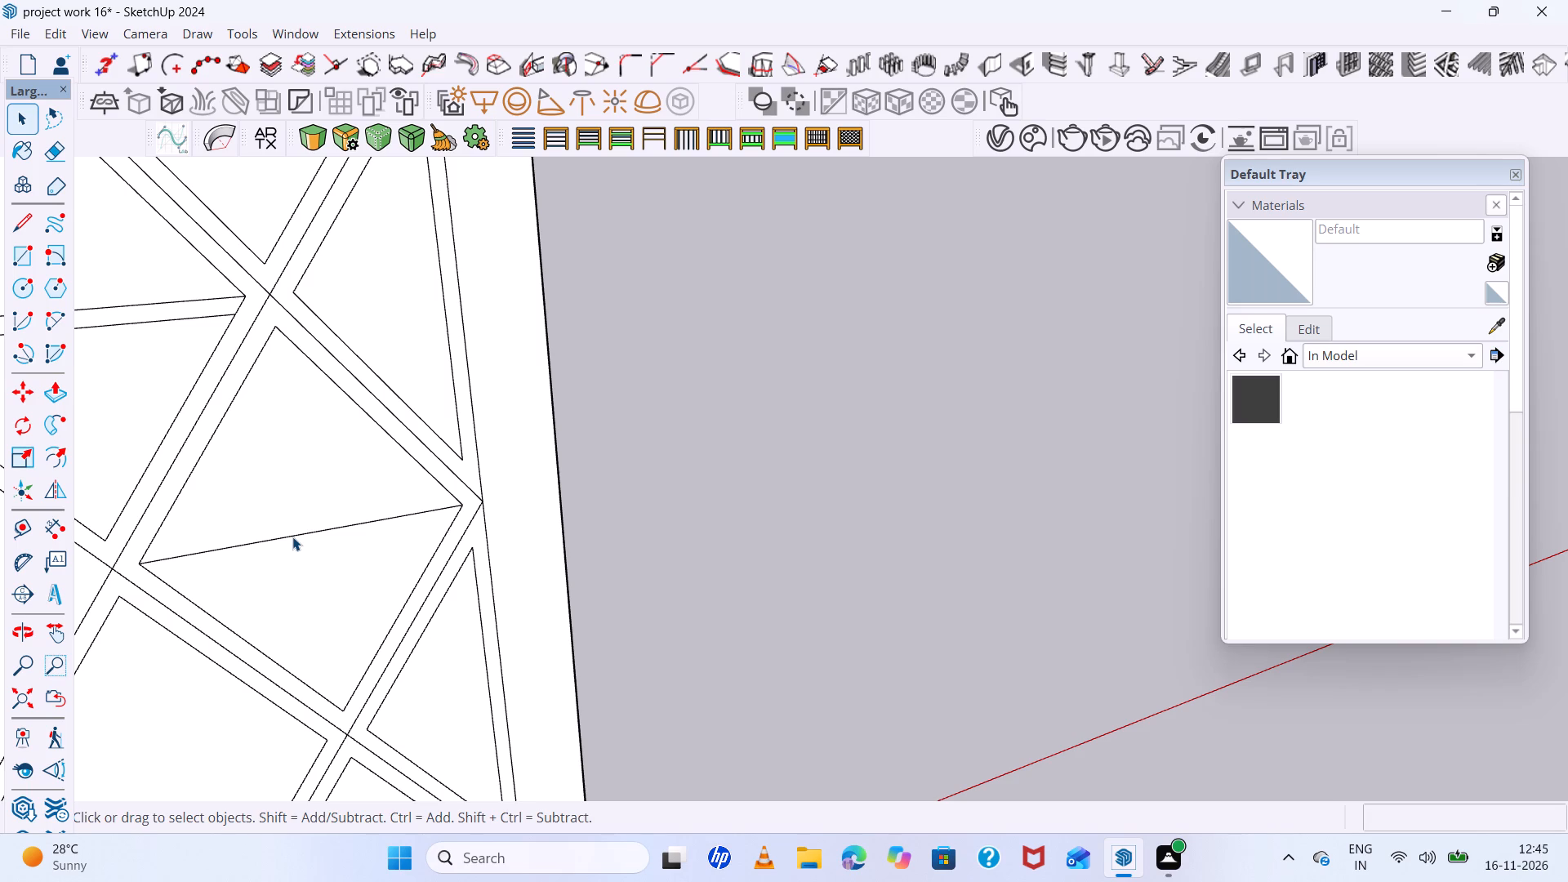
Draw a parallel second line just below that cell's new divider line, spanning its lower sloped inner edges.
scroll(292, 536, down, 4)
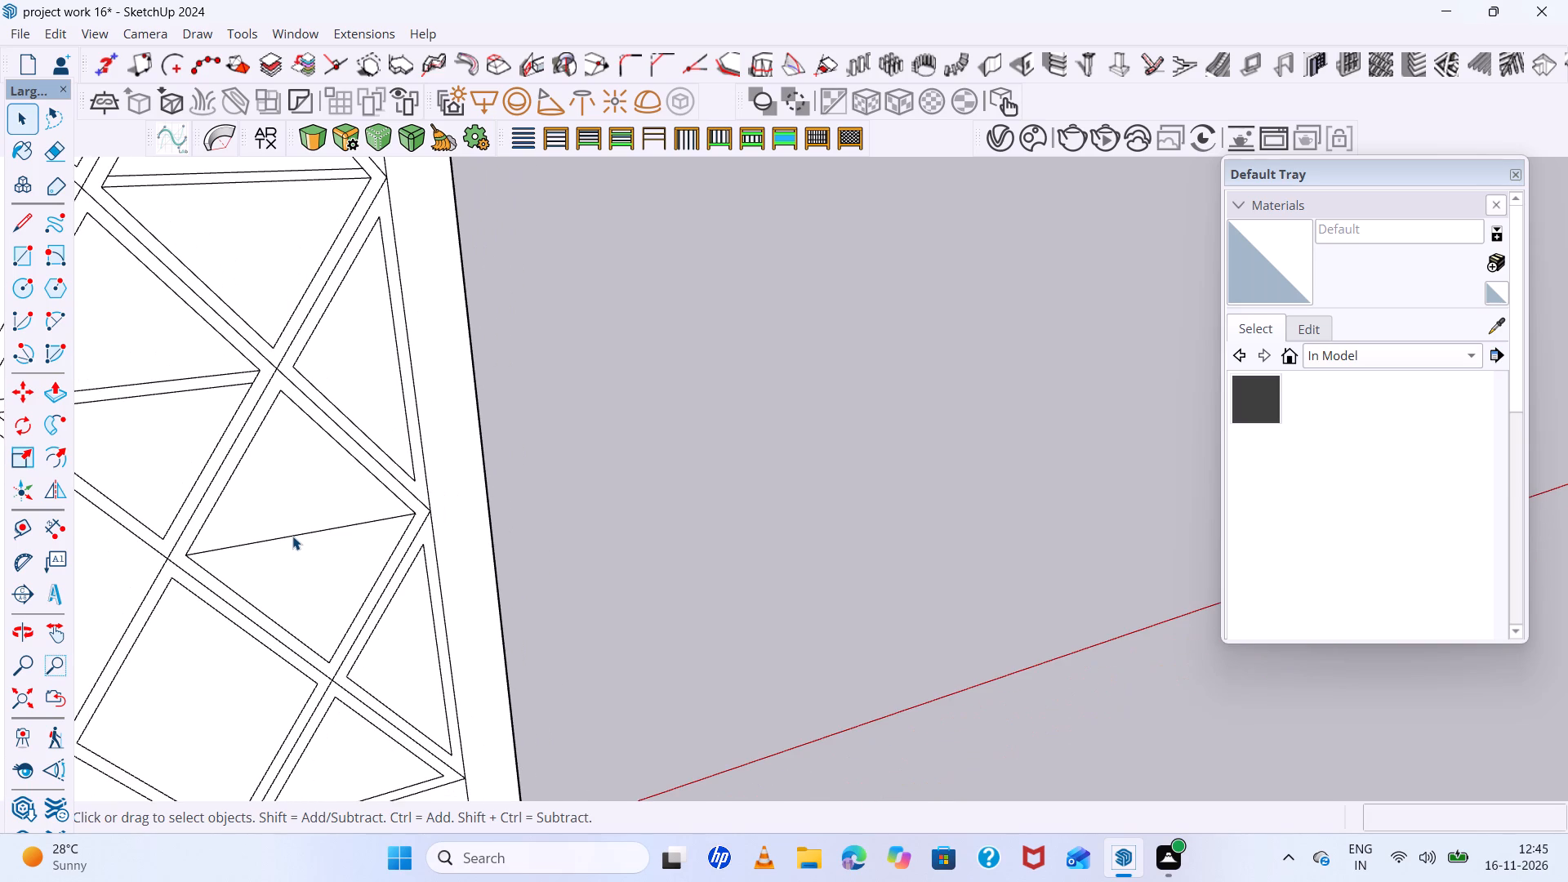
scroll(293, 535, up, 4)
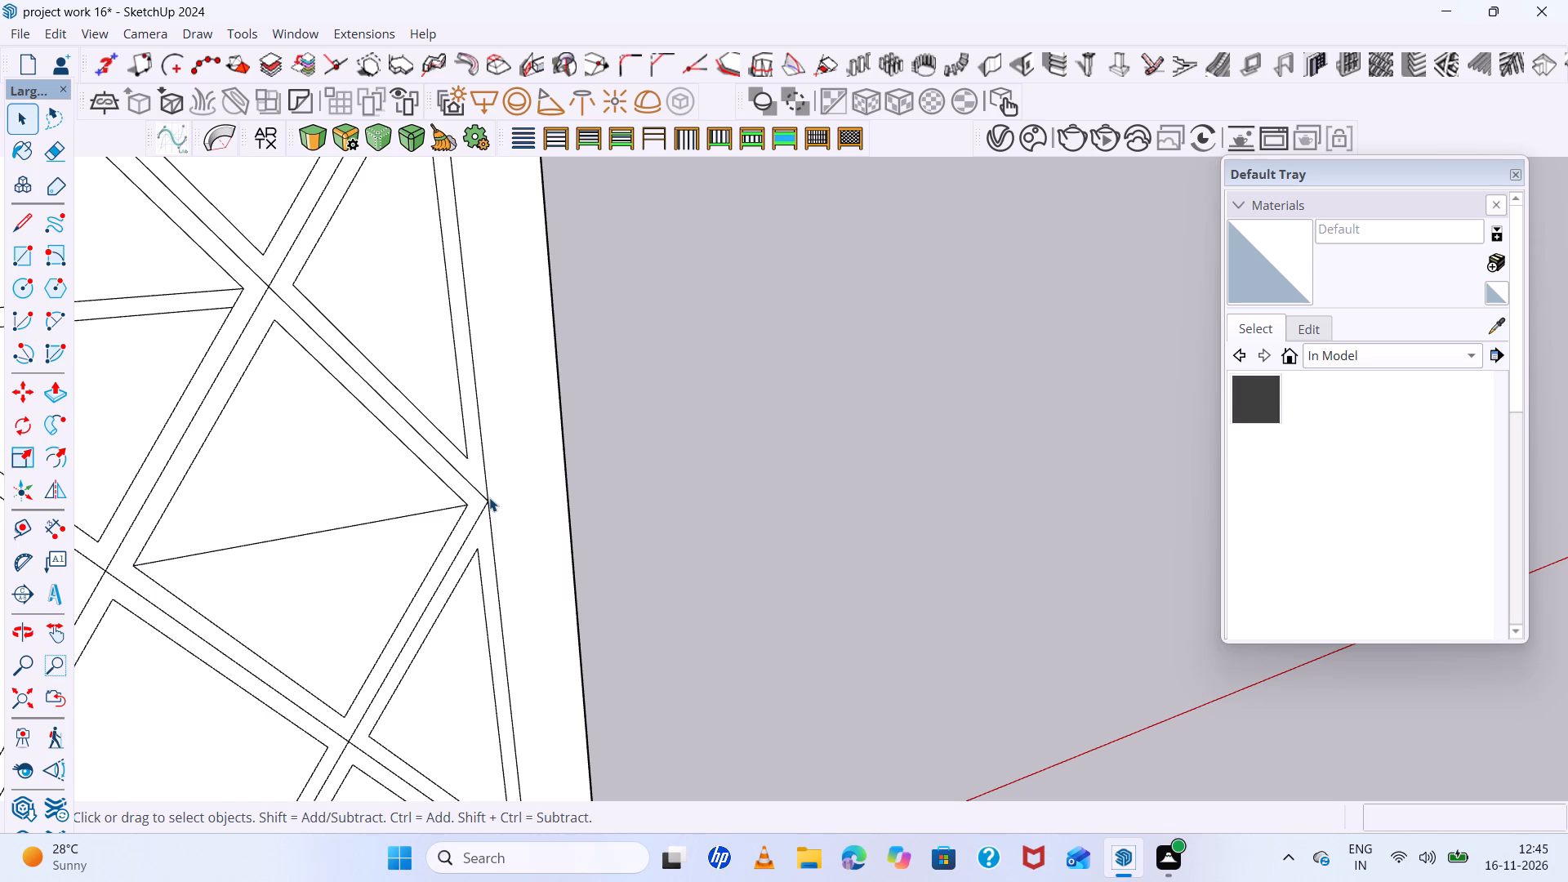
key(l)
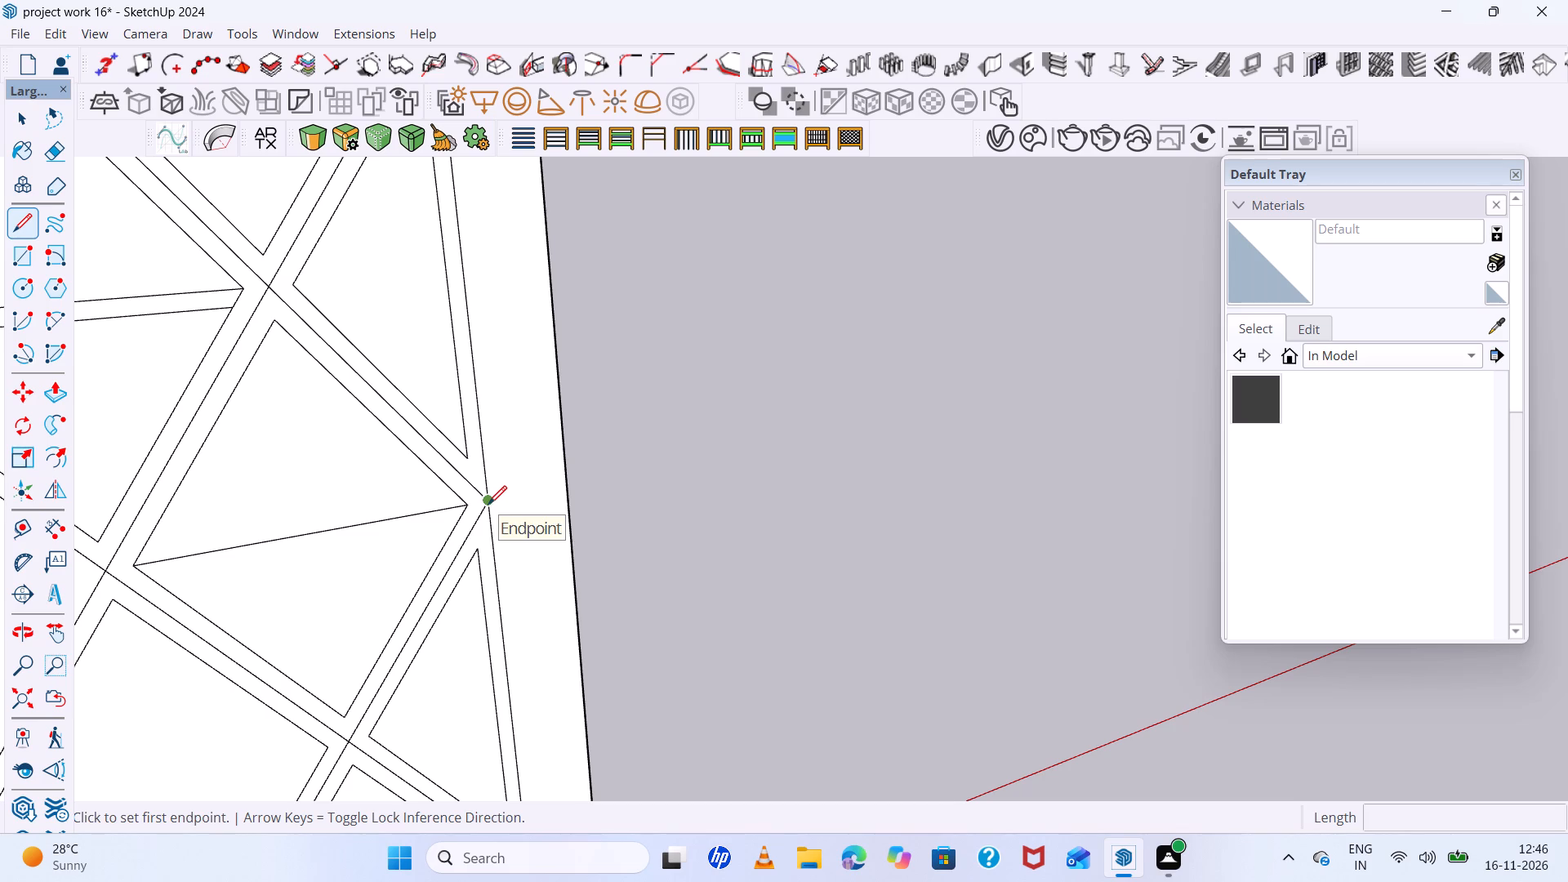
scroll(488, 504, down, 6)
scroll(638, 520, down, 4)
scroll(406, 530, up, 13)
middle_drag(483, 539, 451, 501)
scroll(421, 548, up, 6)
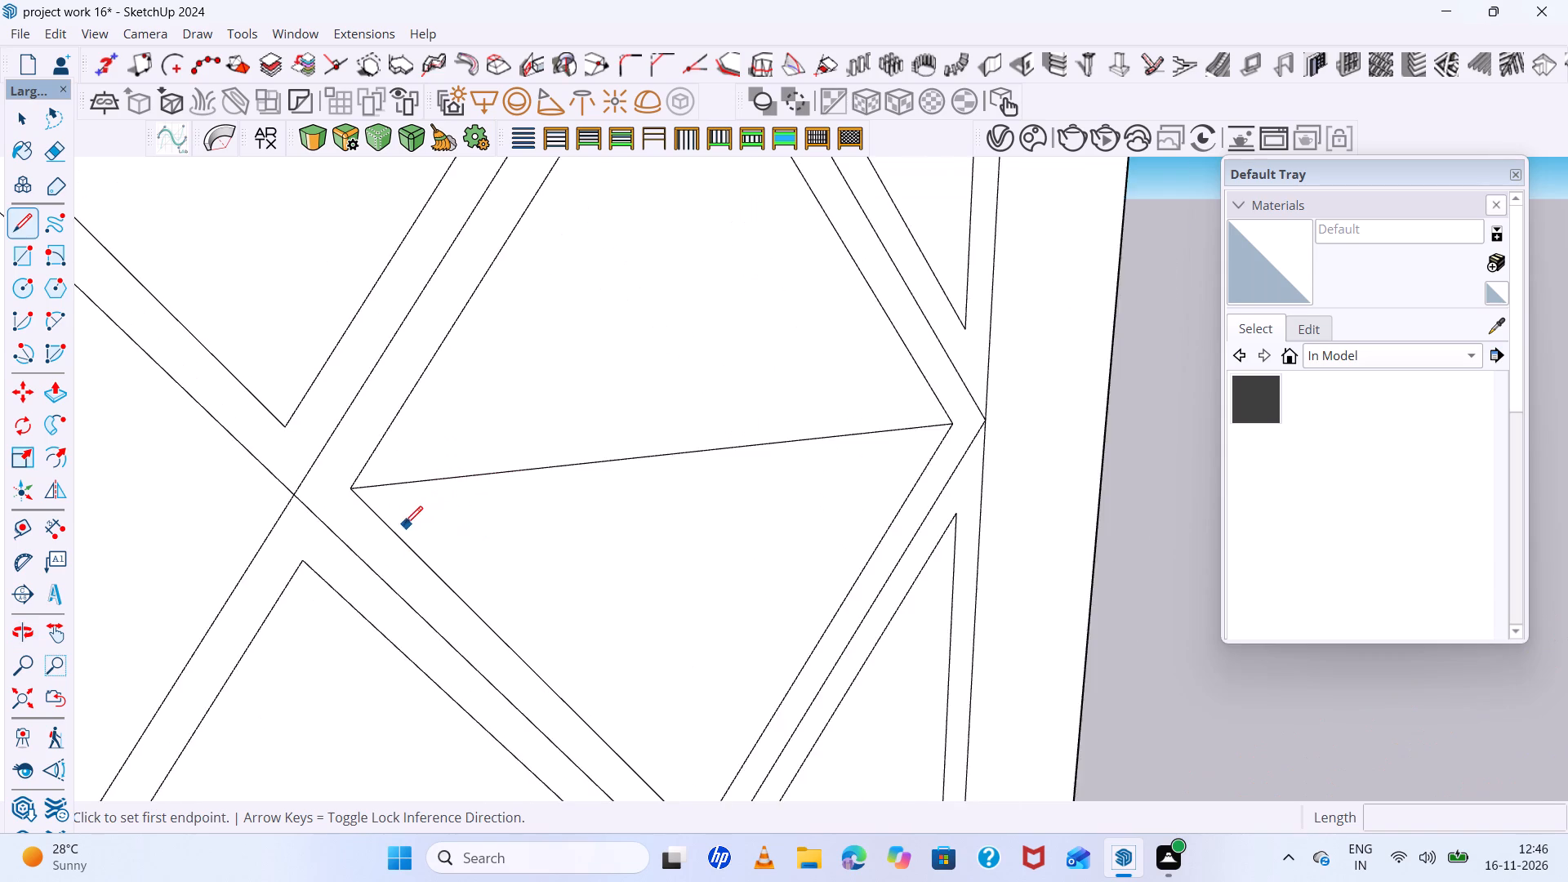
scroll(405, 524, up, 4)
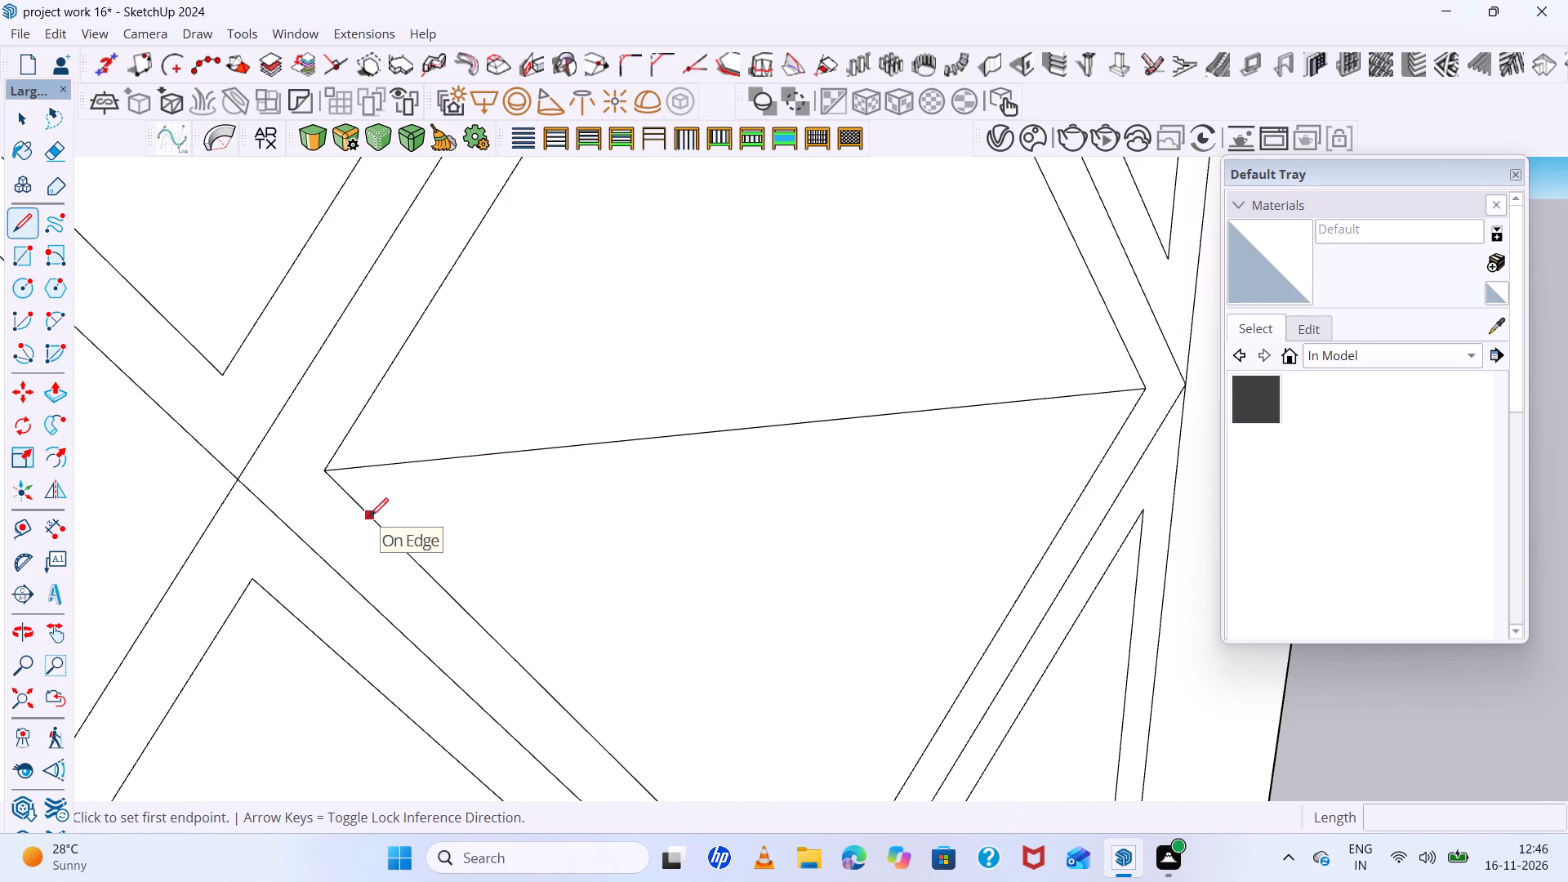
click(370, 516)
scroll(370, 516, down, 8)
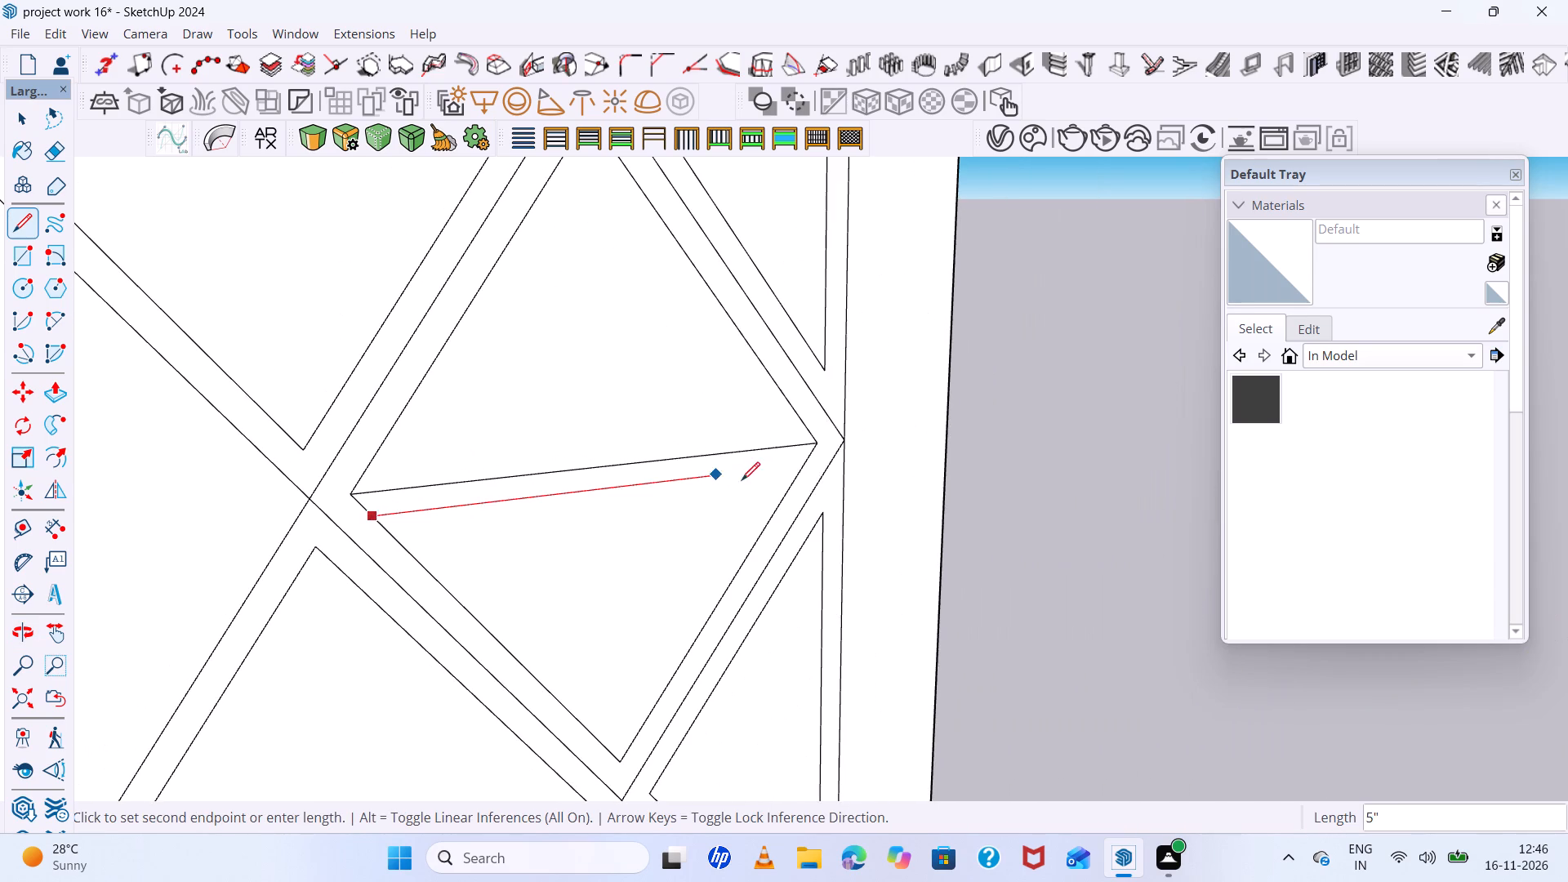
scroll(776, 480, up, 5)
click(822, 458)
scroll(725, 482, down, 7)
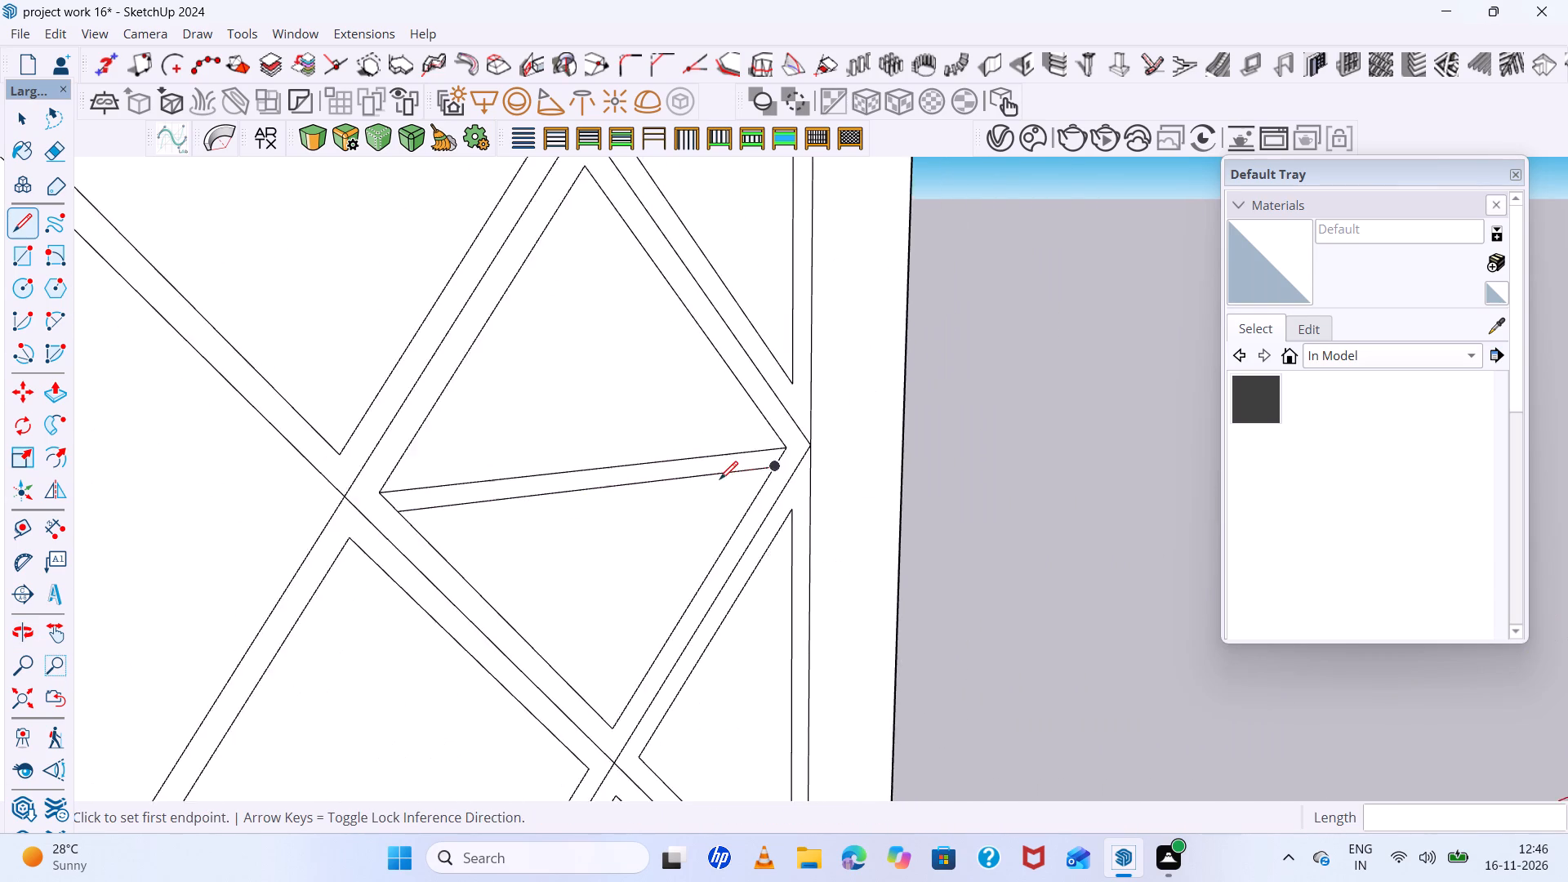
scroll(719, 479, down, 8)
key(space)
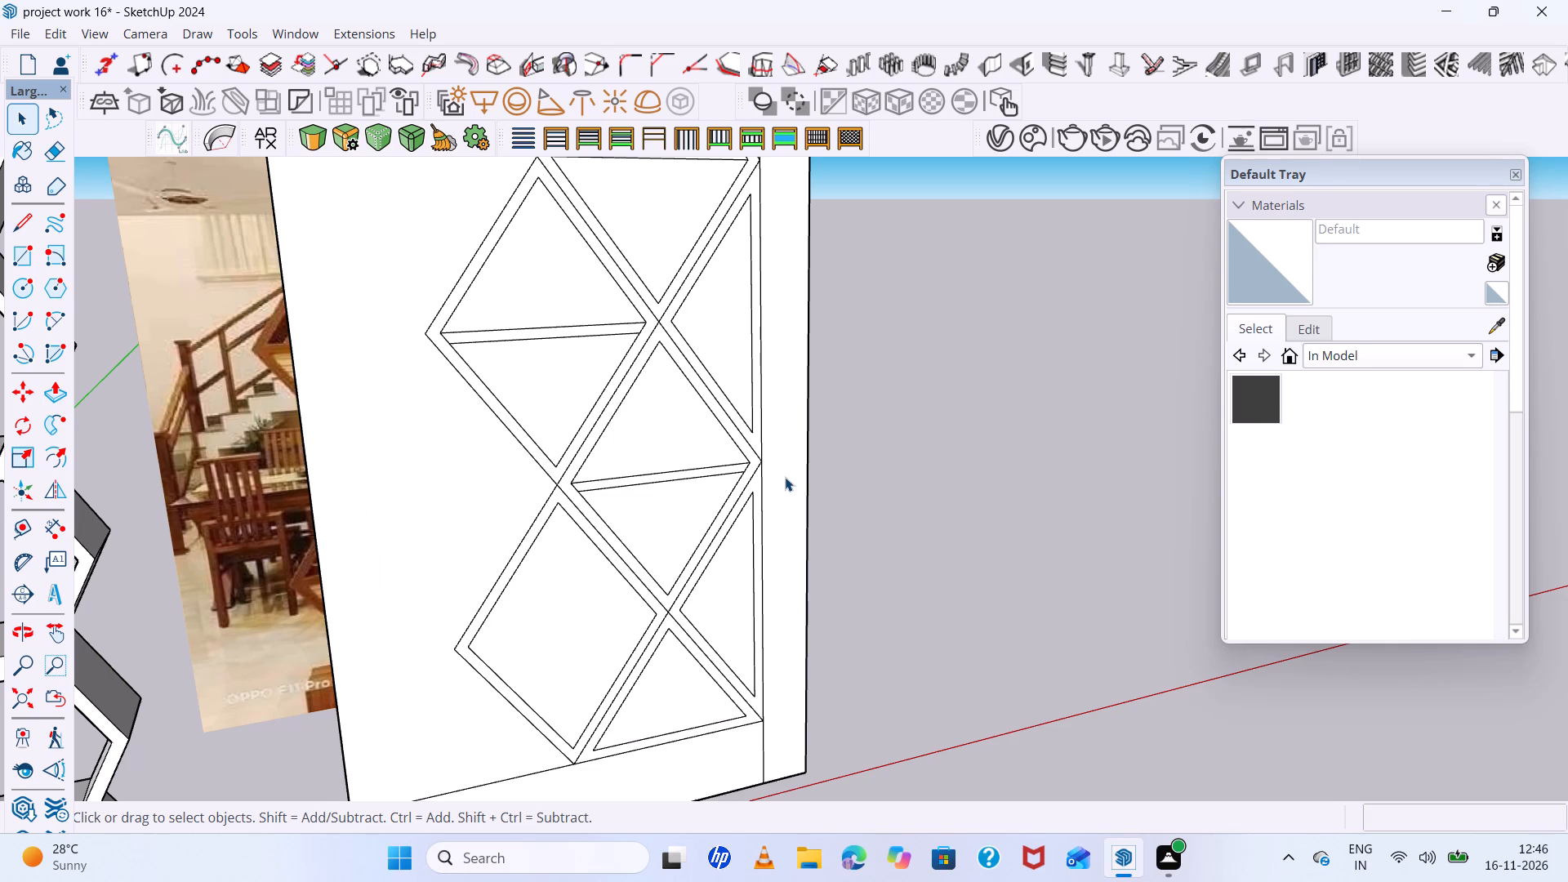
Draw a line about 7" long across the lowest outer diamond cell, joining its two inner side corners.
scroll(785, 477, down, 4)
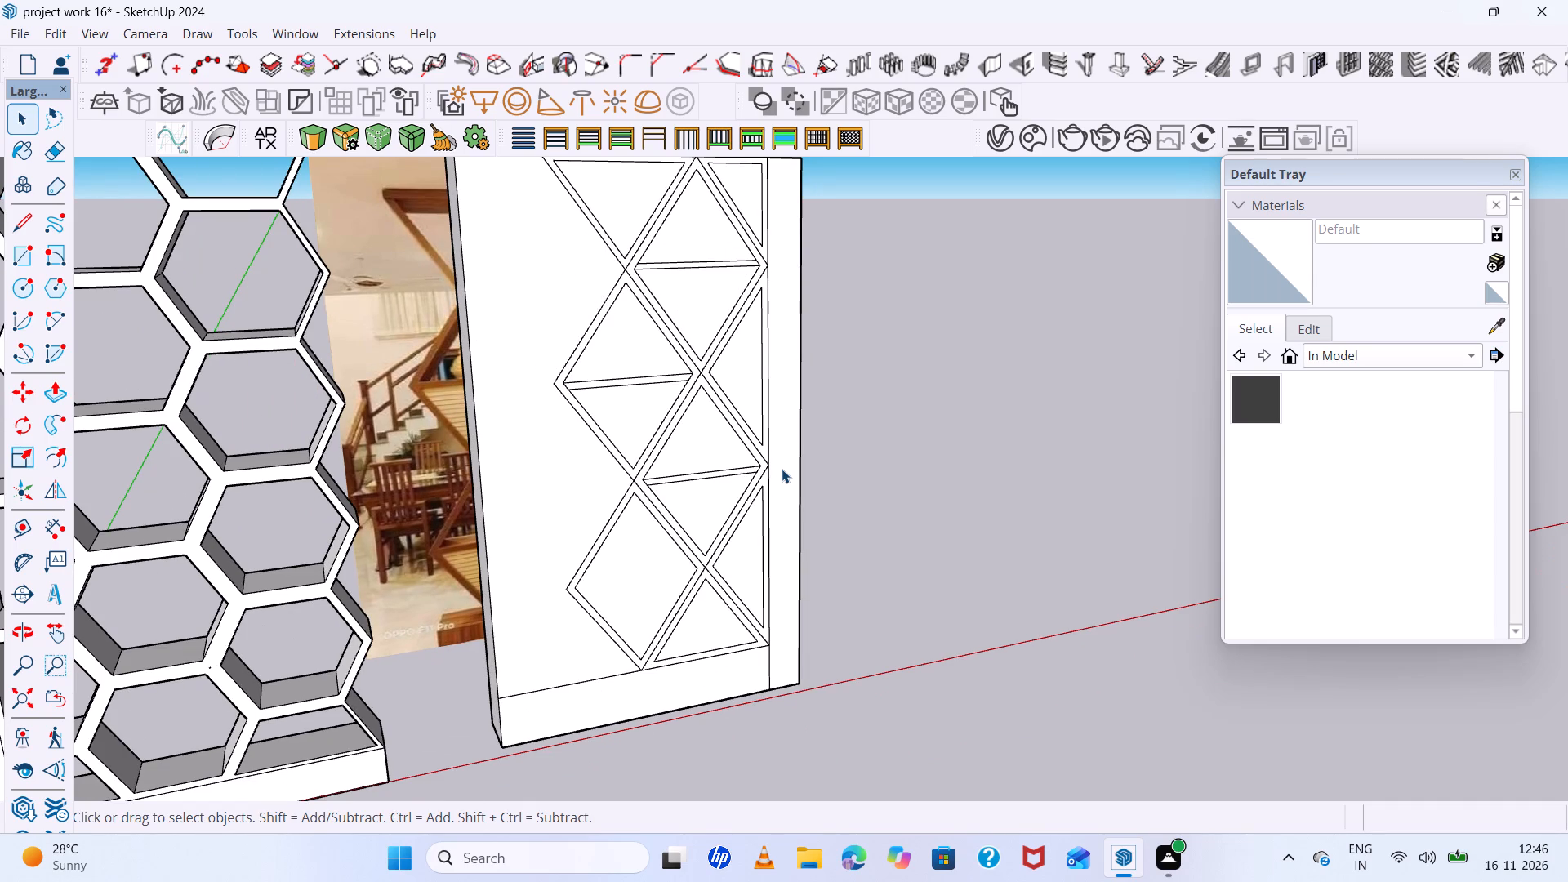
scroll(782, 469, down, 4)
scroll(777, 511, up, 5)
scroll(707, 537, up, 4)
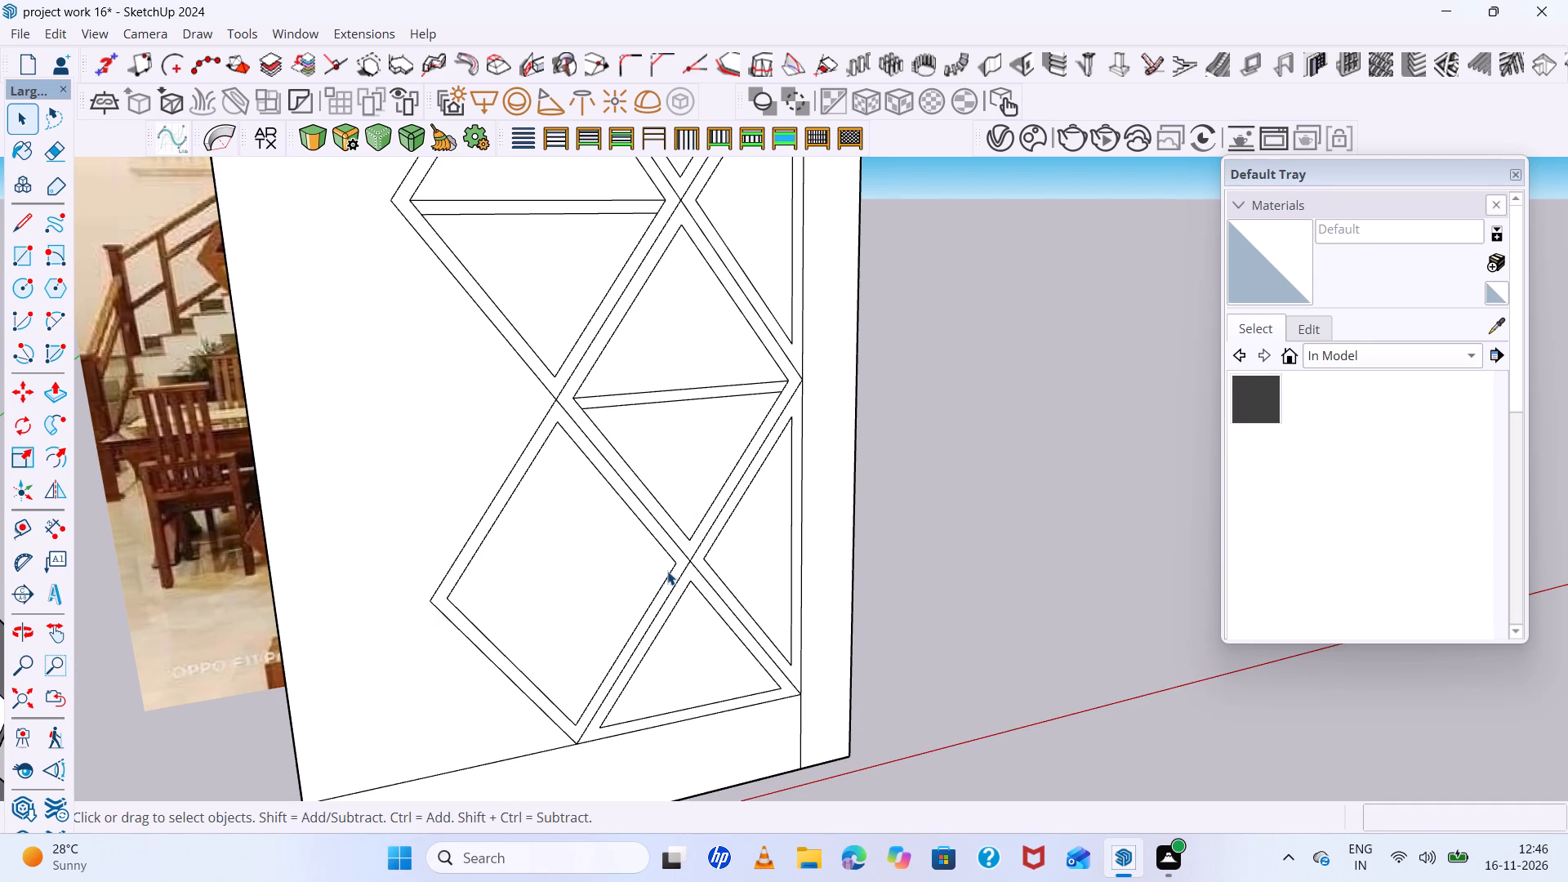
scroll(660, 580, down, 3)
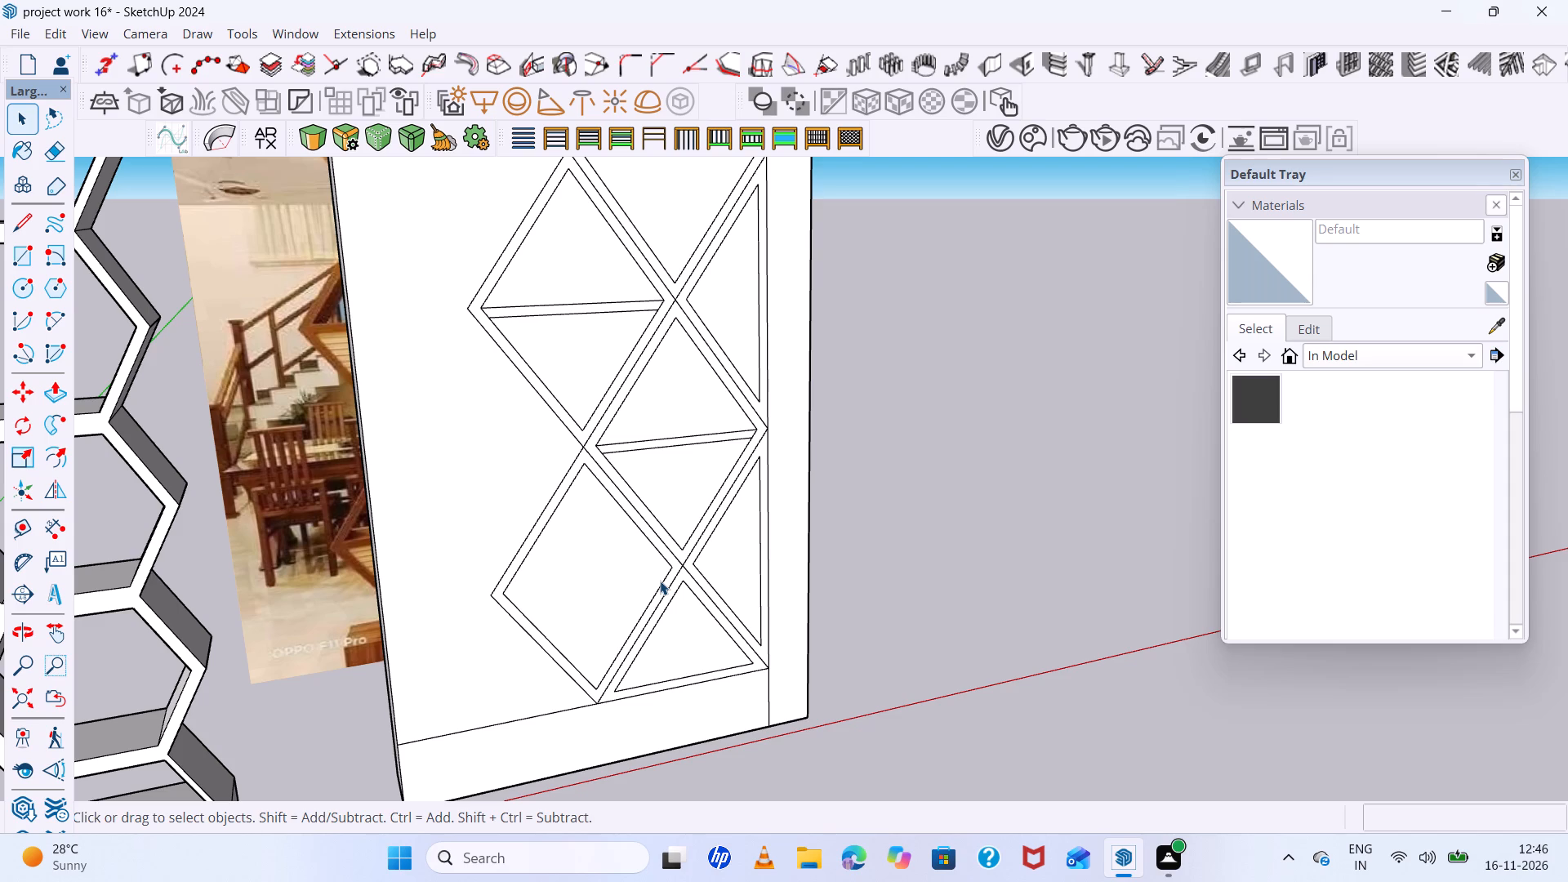
scroll(600, 503, down, 5)
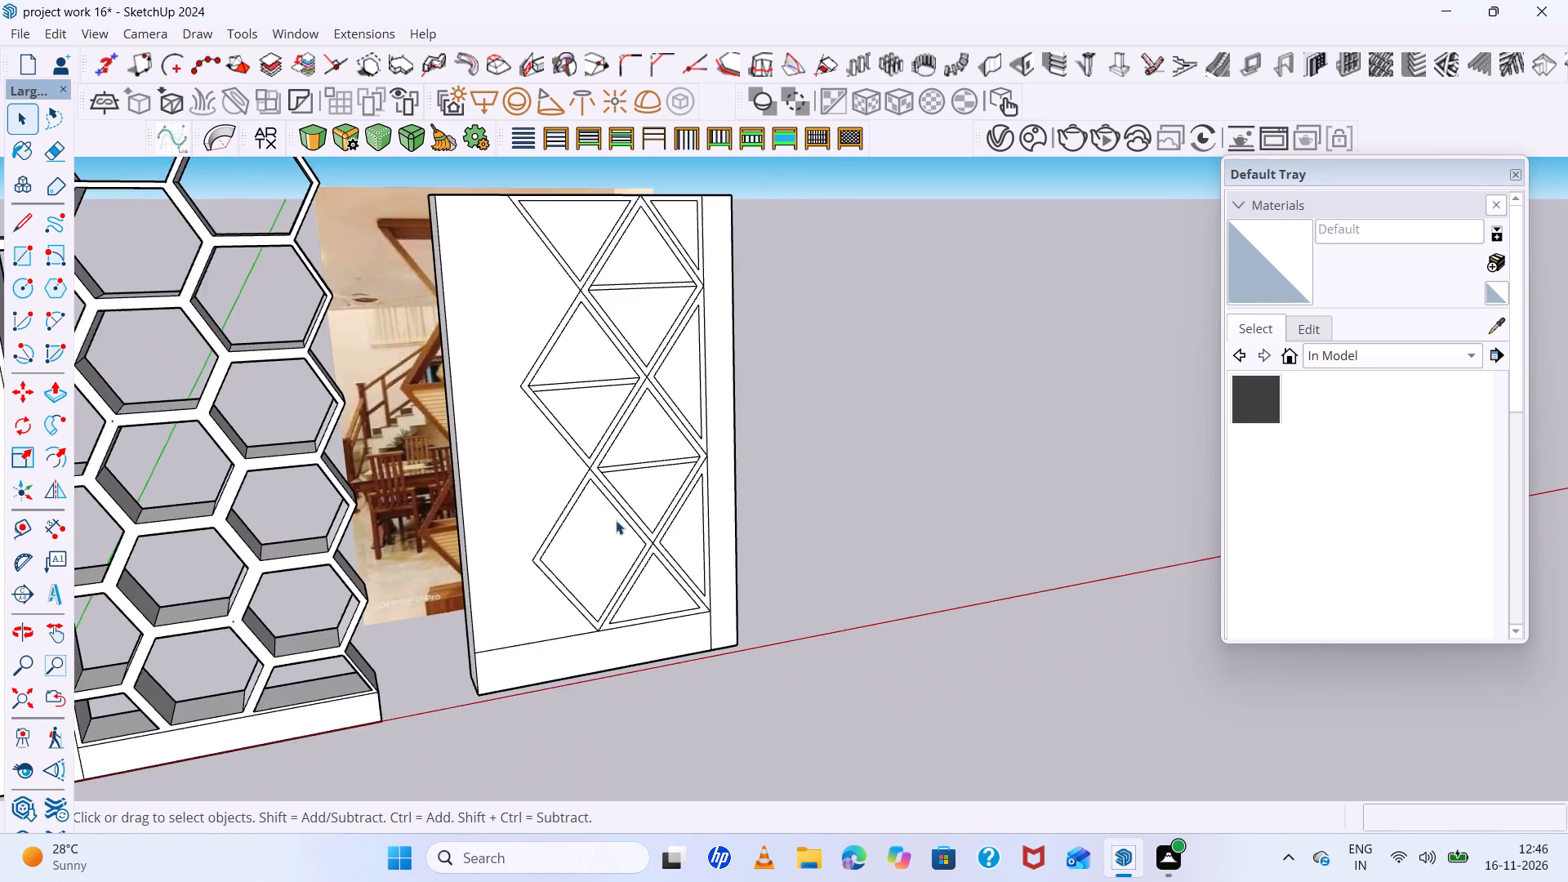
scroll(617, 529, up, 4)
key(l)
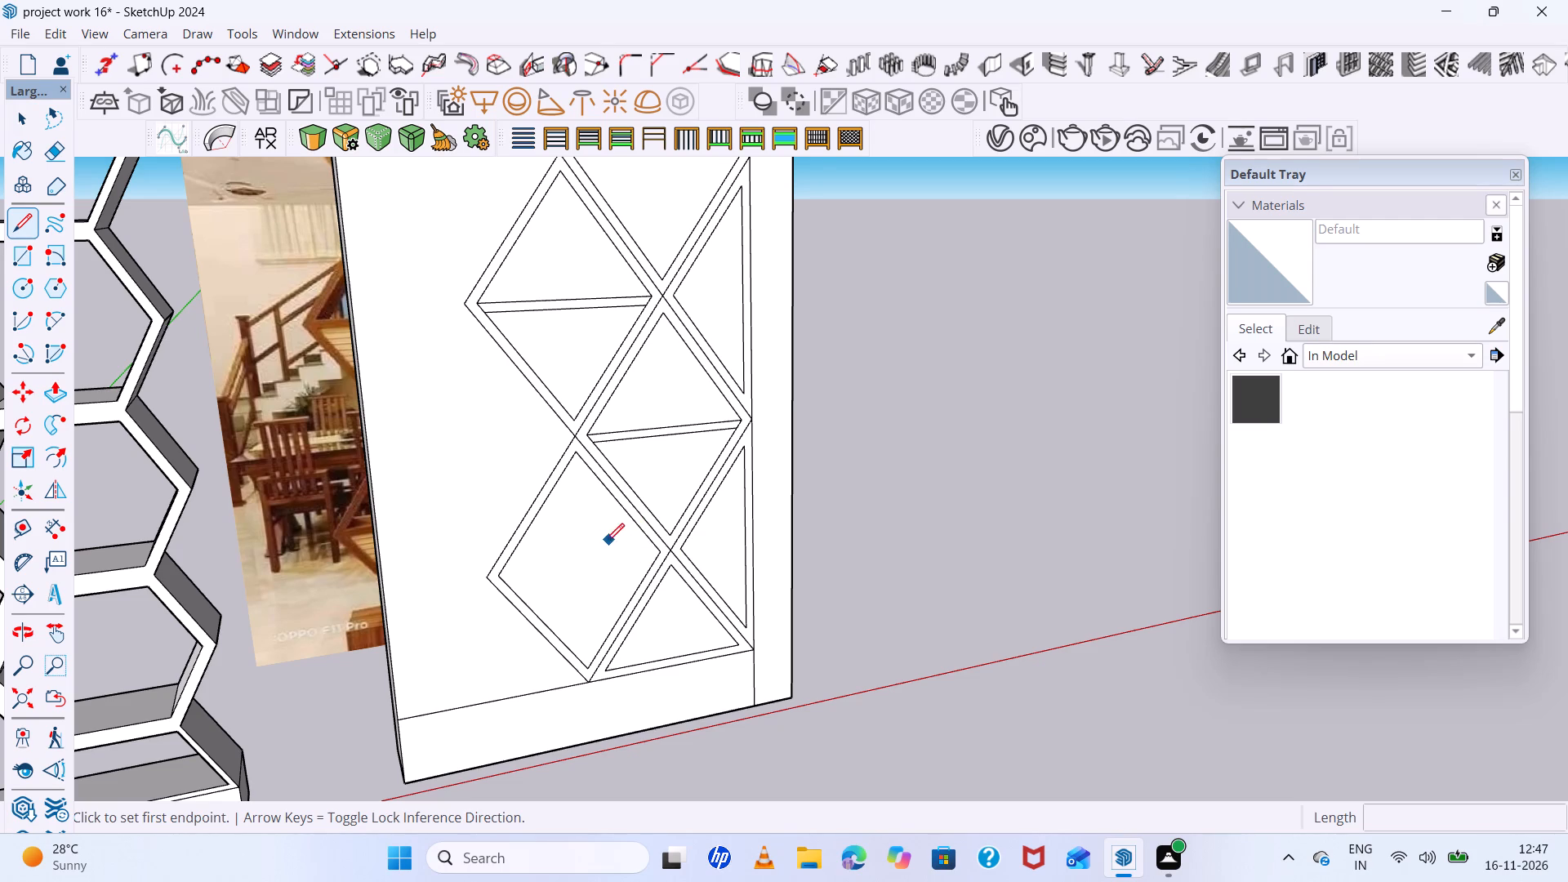
scroll(511, 568, up, 12)
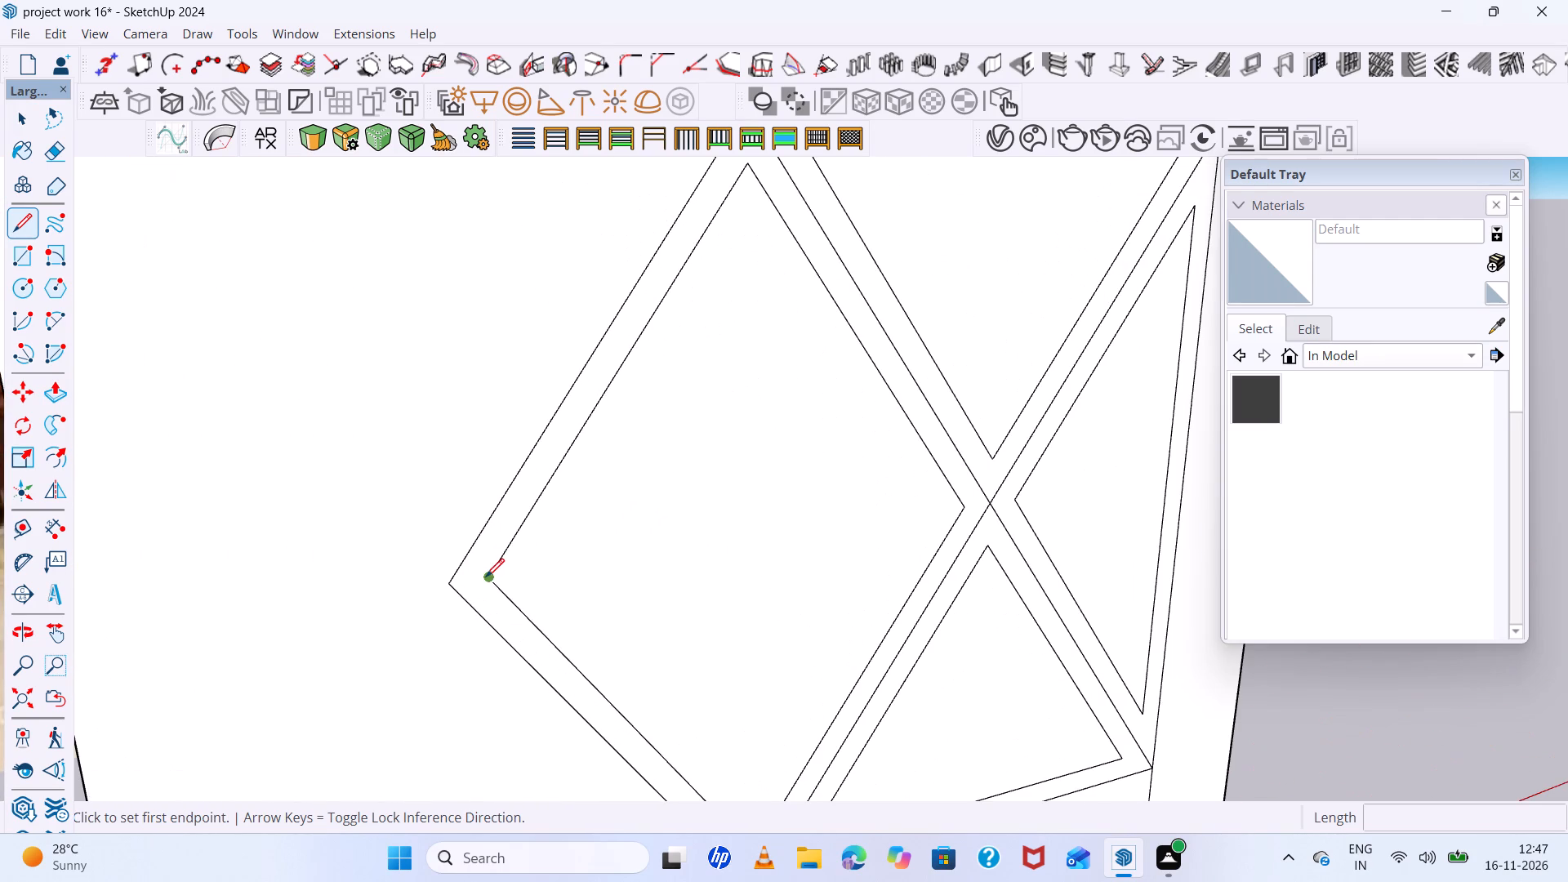
click(485, 577)
click(961, 504)
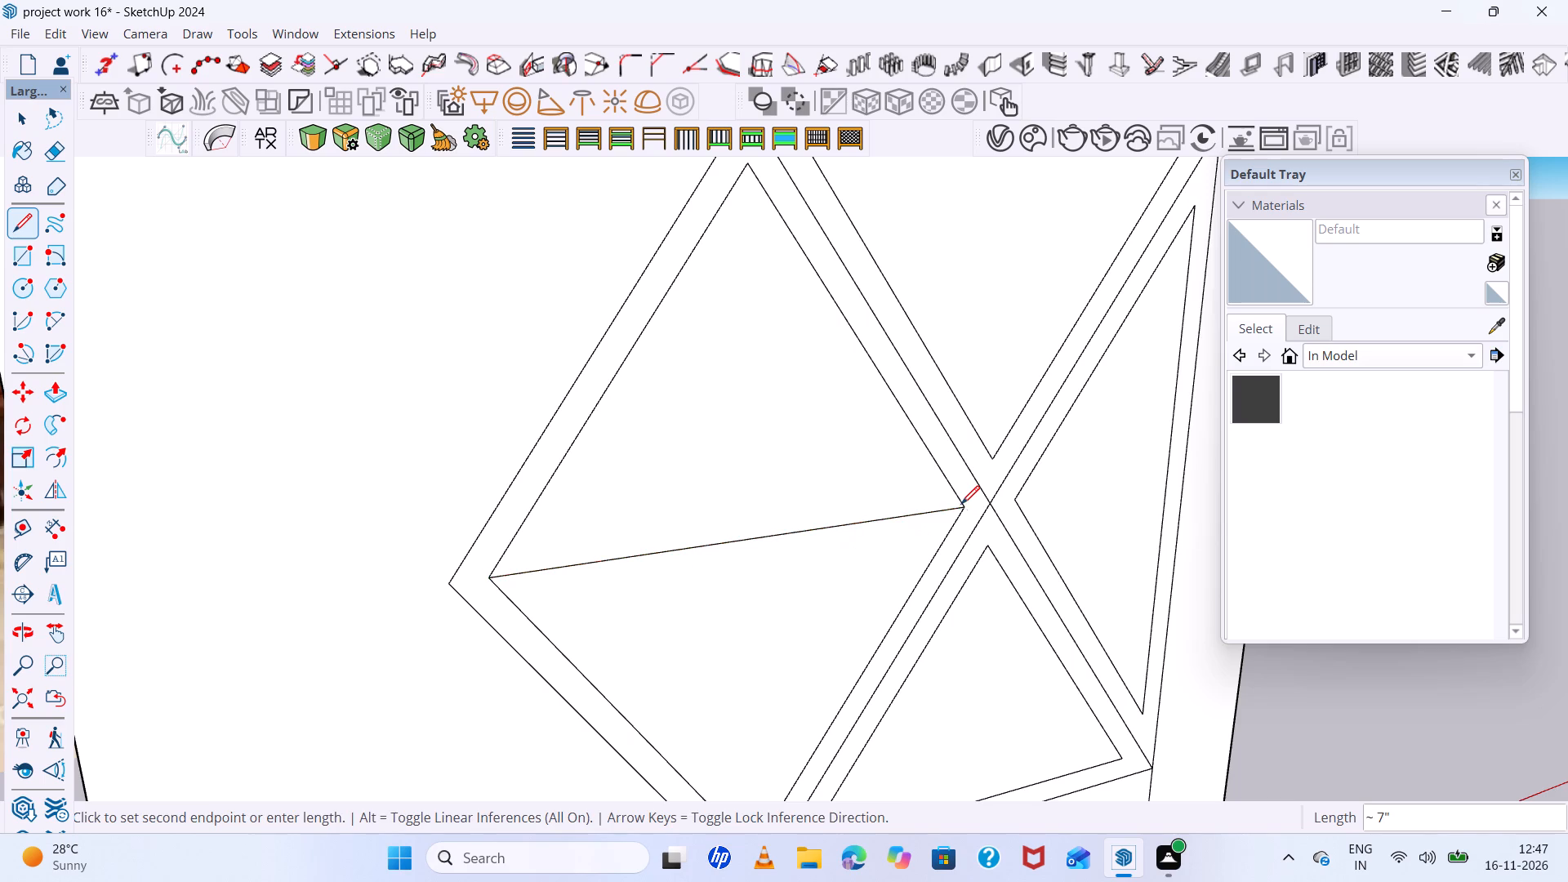
Draw a second line about 7" long just below the divider line in the lowest outer diamond cell, spanning its sloped inner edges.
scroll(804, 523, down, 6)
scroll(630, 564, up, 11)
scroll(600, 532, down, 6)
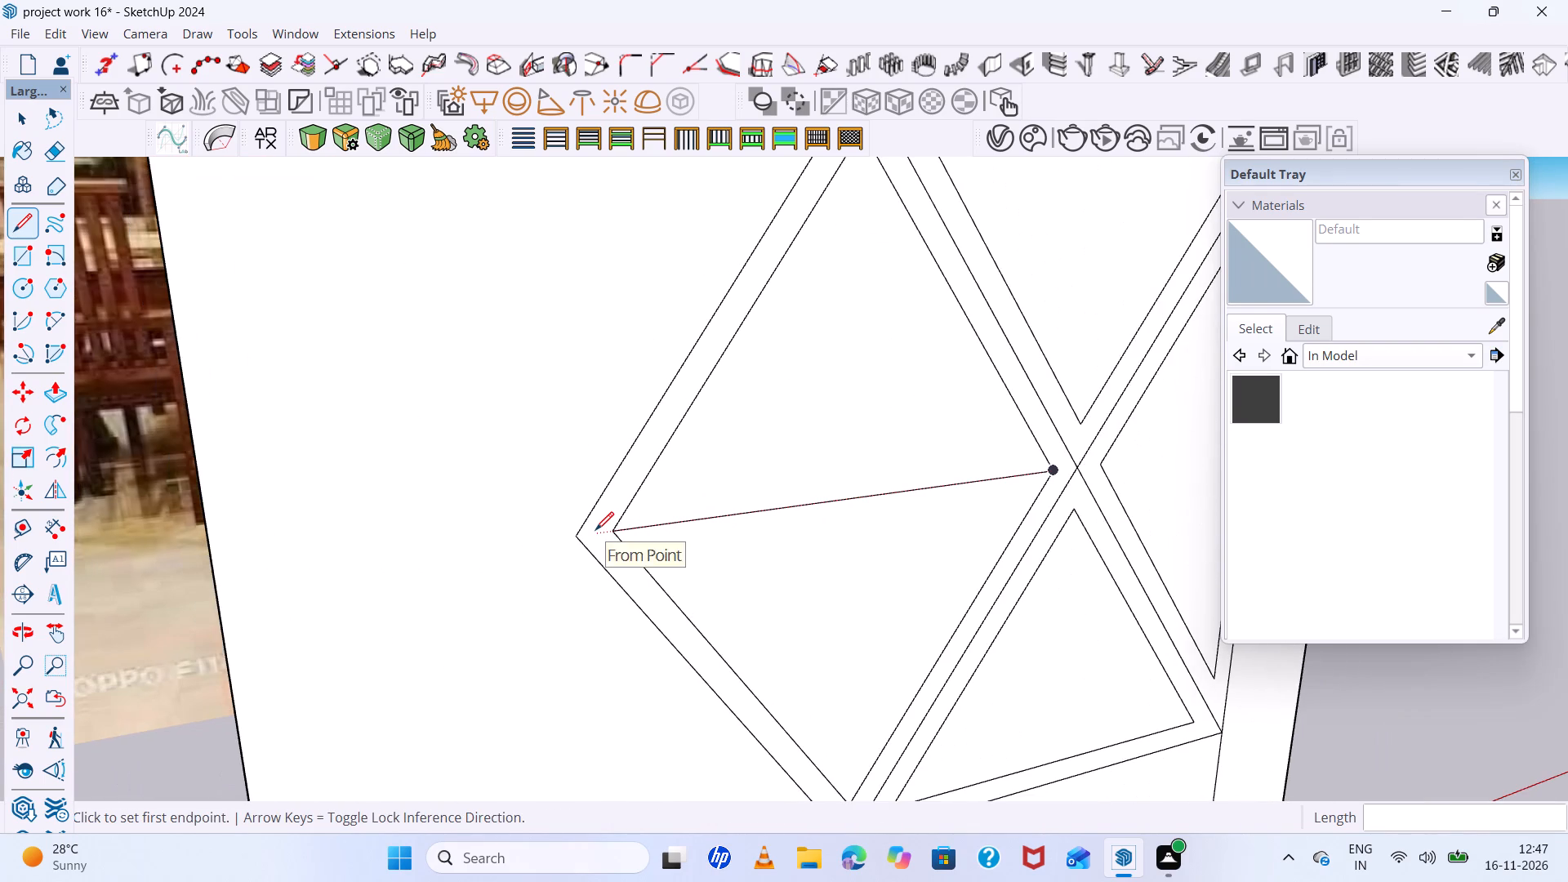
scroll(568, 525, down, 3)
scroll(665, 559, up, 8)
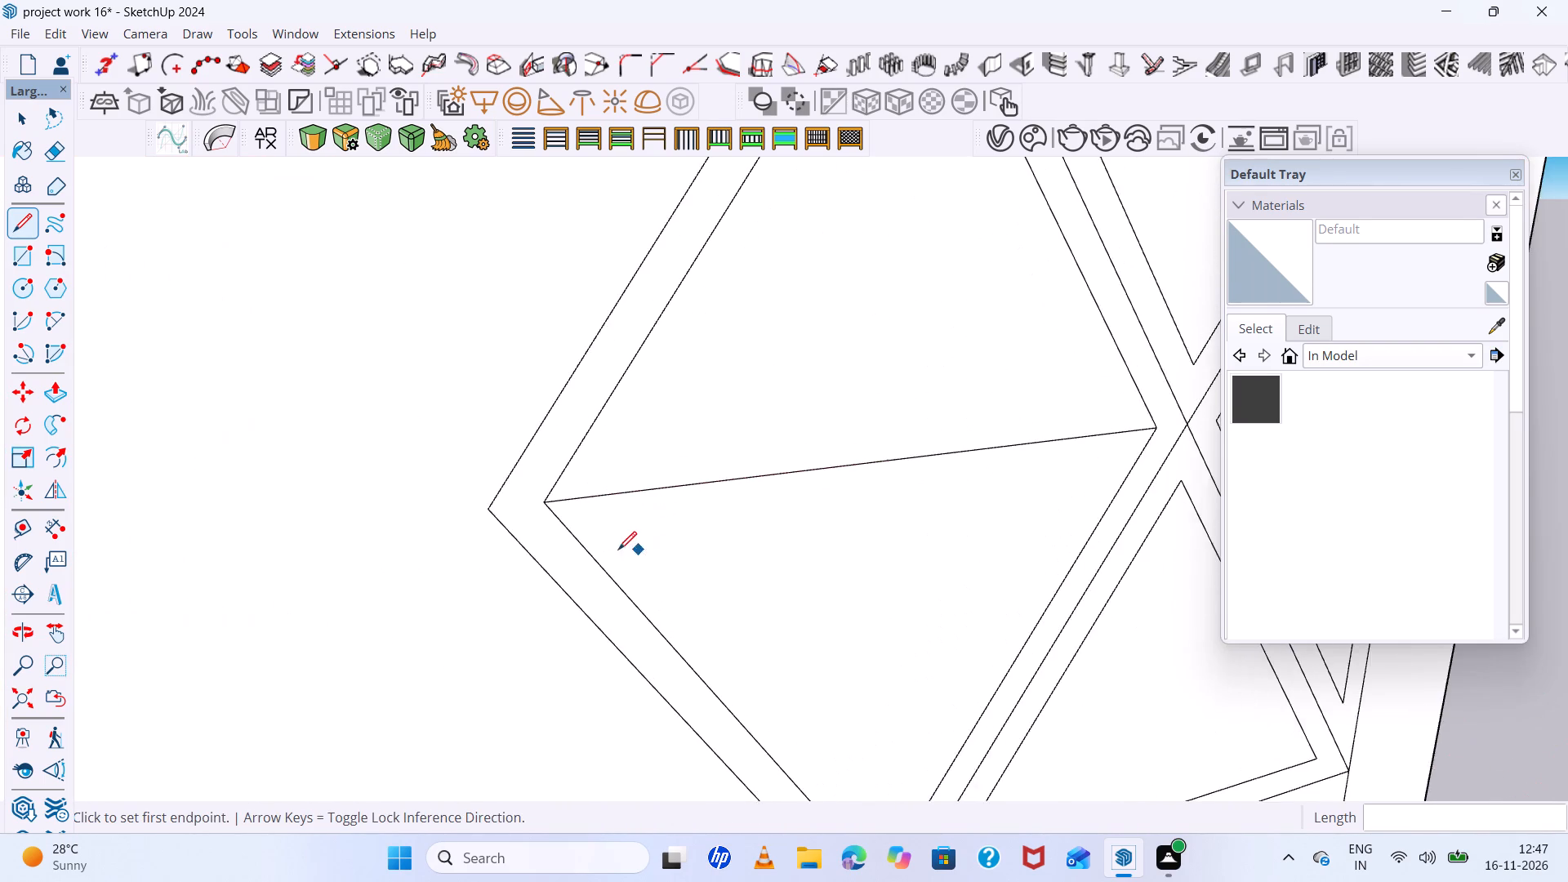
scroll(618, 550, up, 2)
click(541, 522)
scroll(536, 523, down, 12)
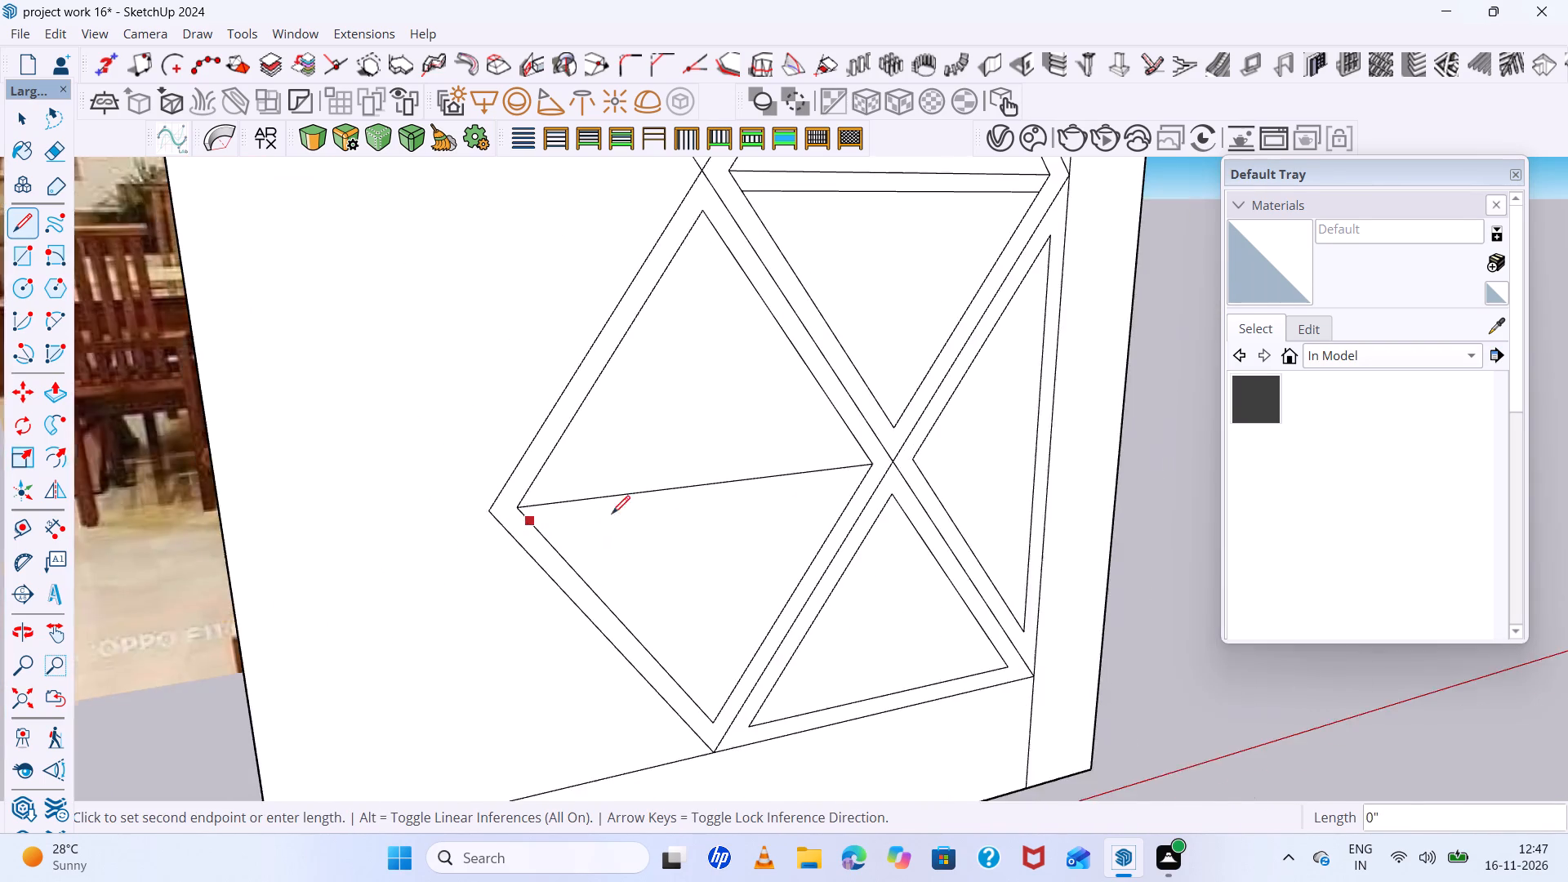
scroll(841, 487, up, 10)
click(853, 474)
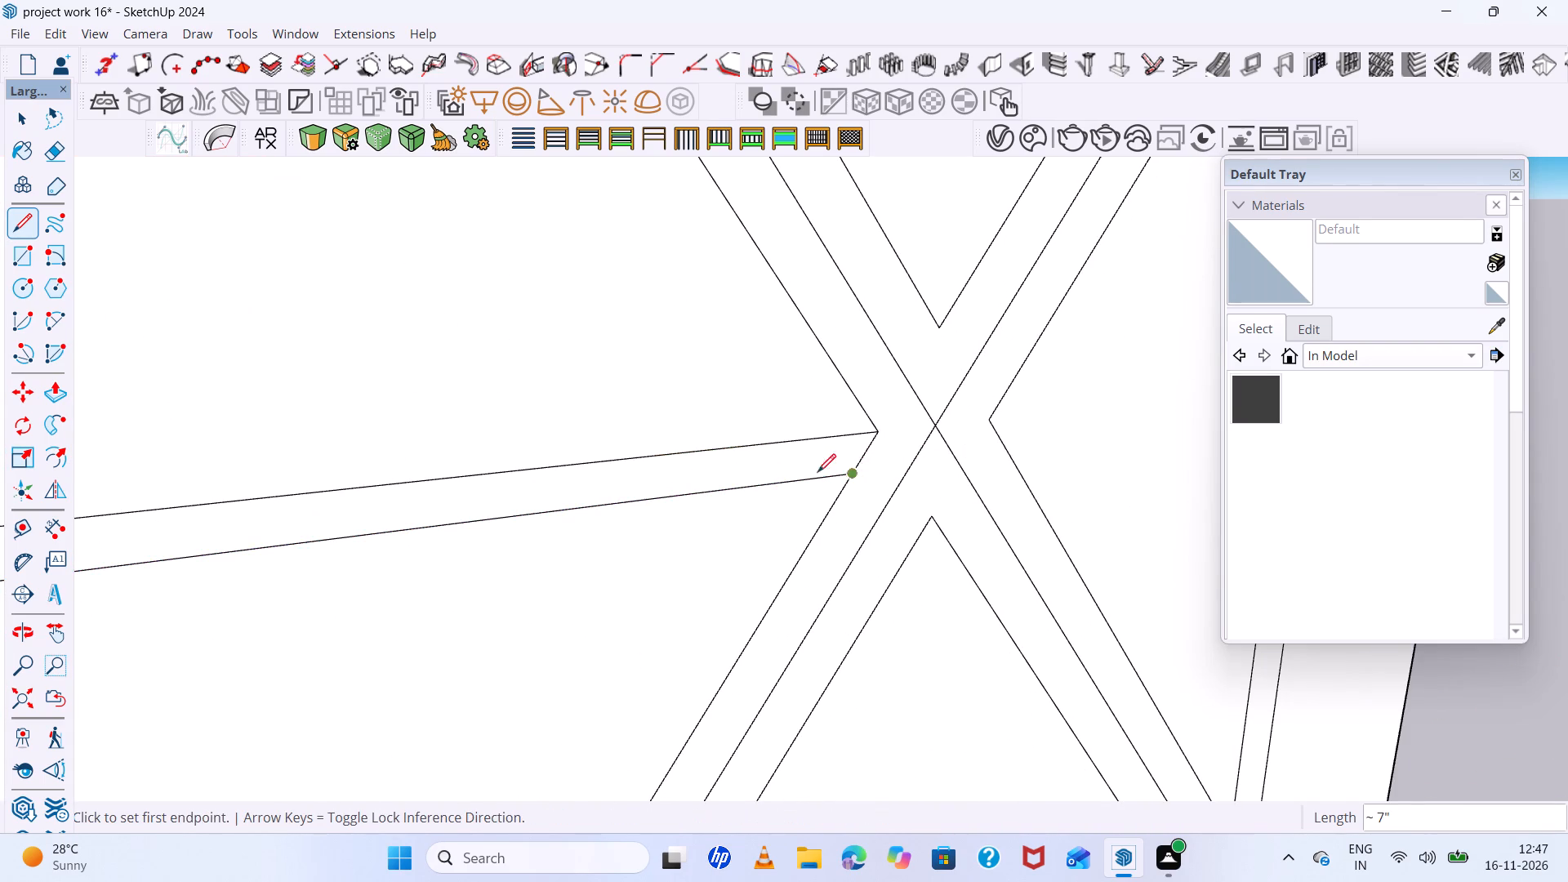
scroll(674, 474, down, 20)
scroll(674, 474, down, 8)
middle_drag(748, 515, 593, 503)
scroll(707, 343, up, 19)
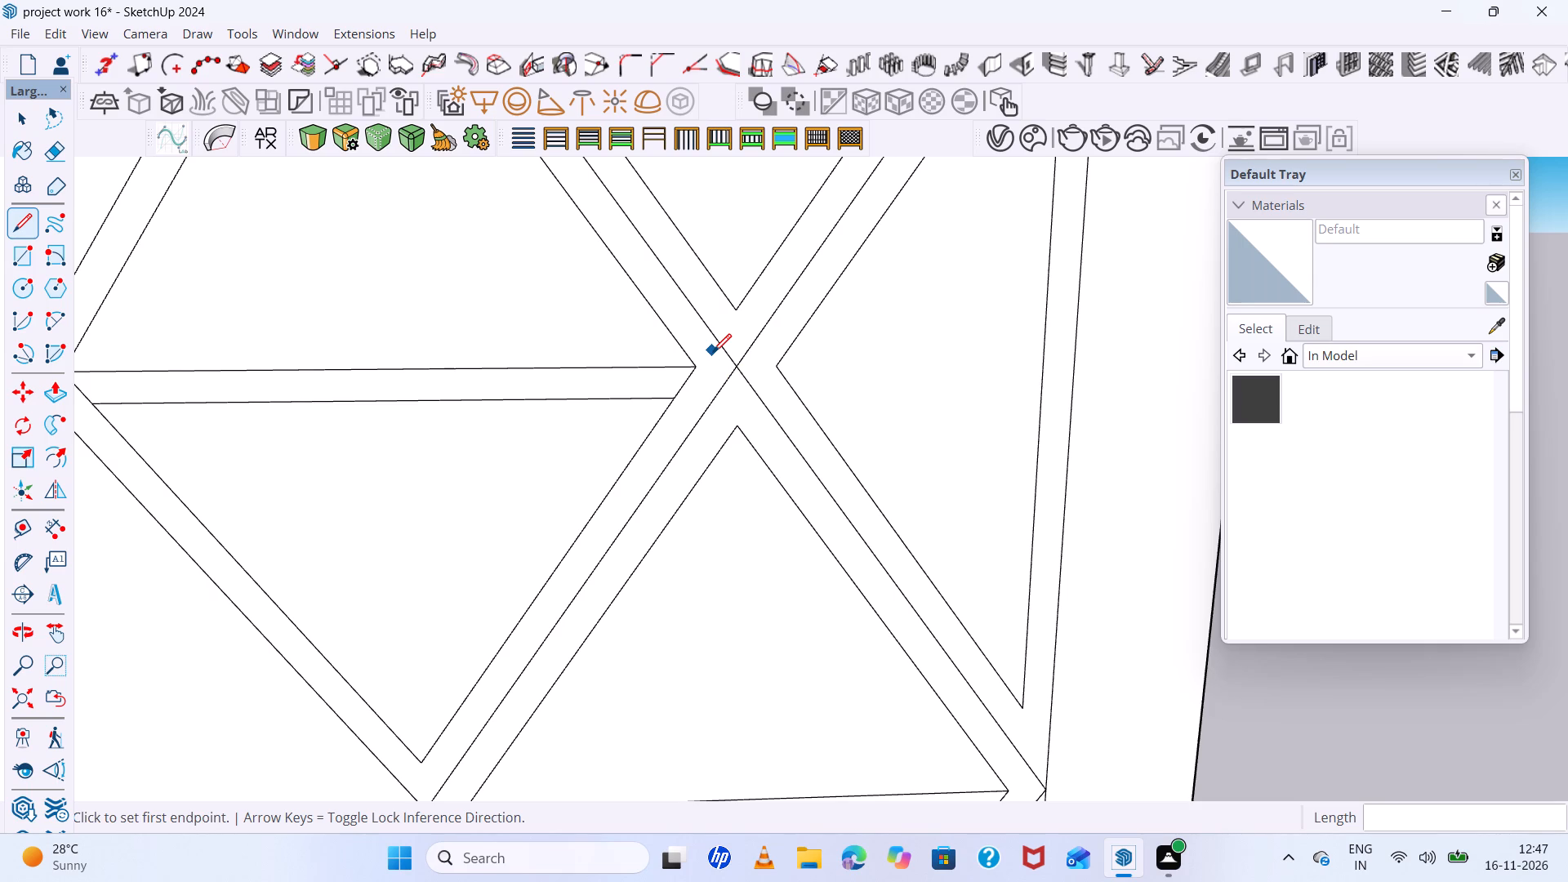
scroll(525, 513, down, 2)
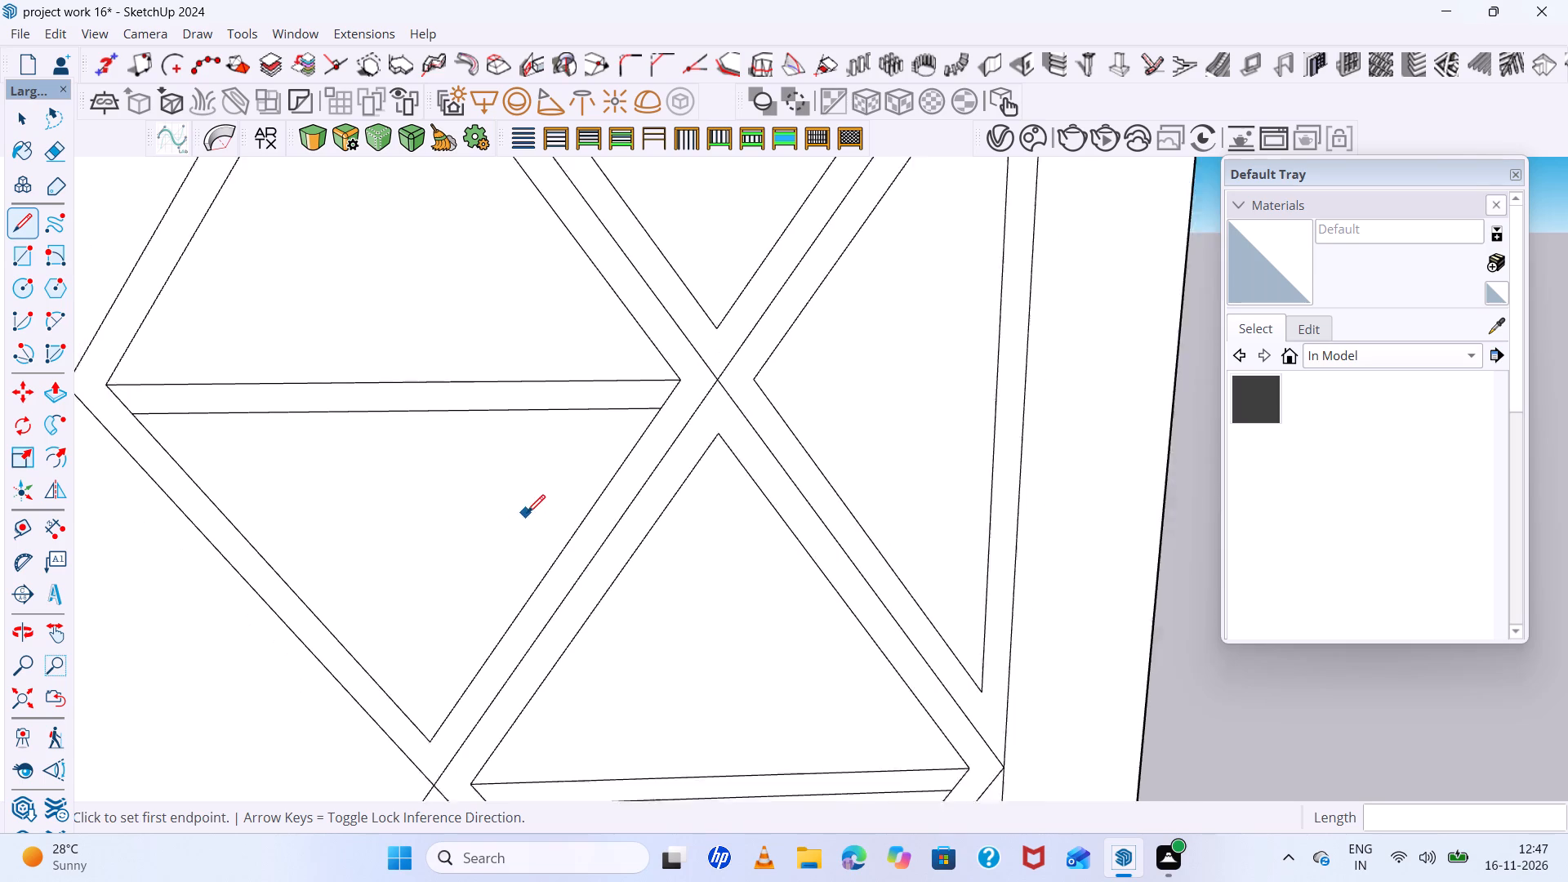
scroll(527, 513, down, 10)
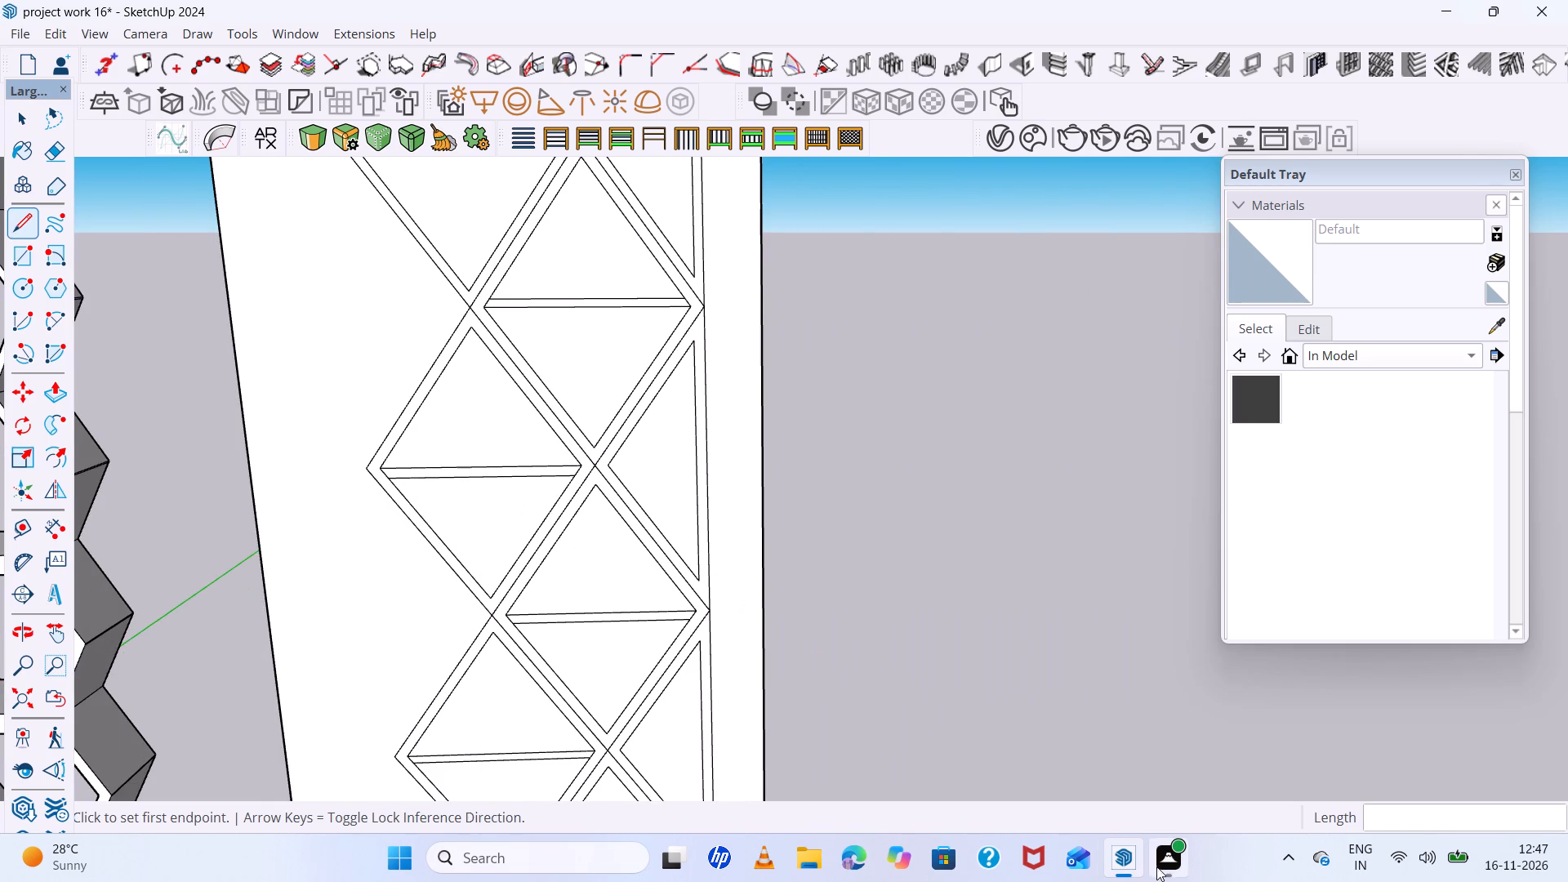
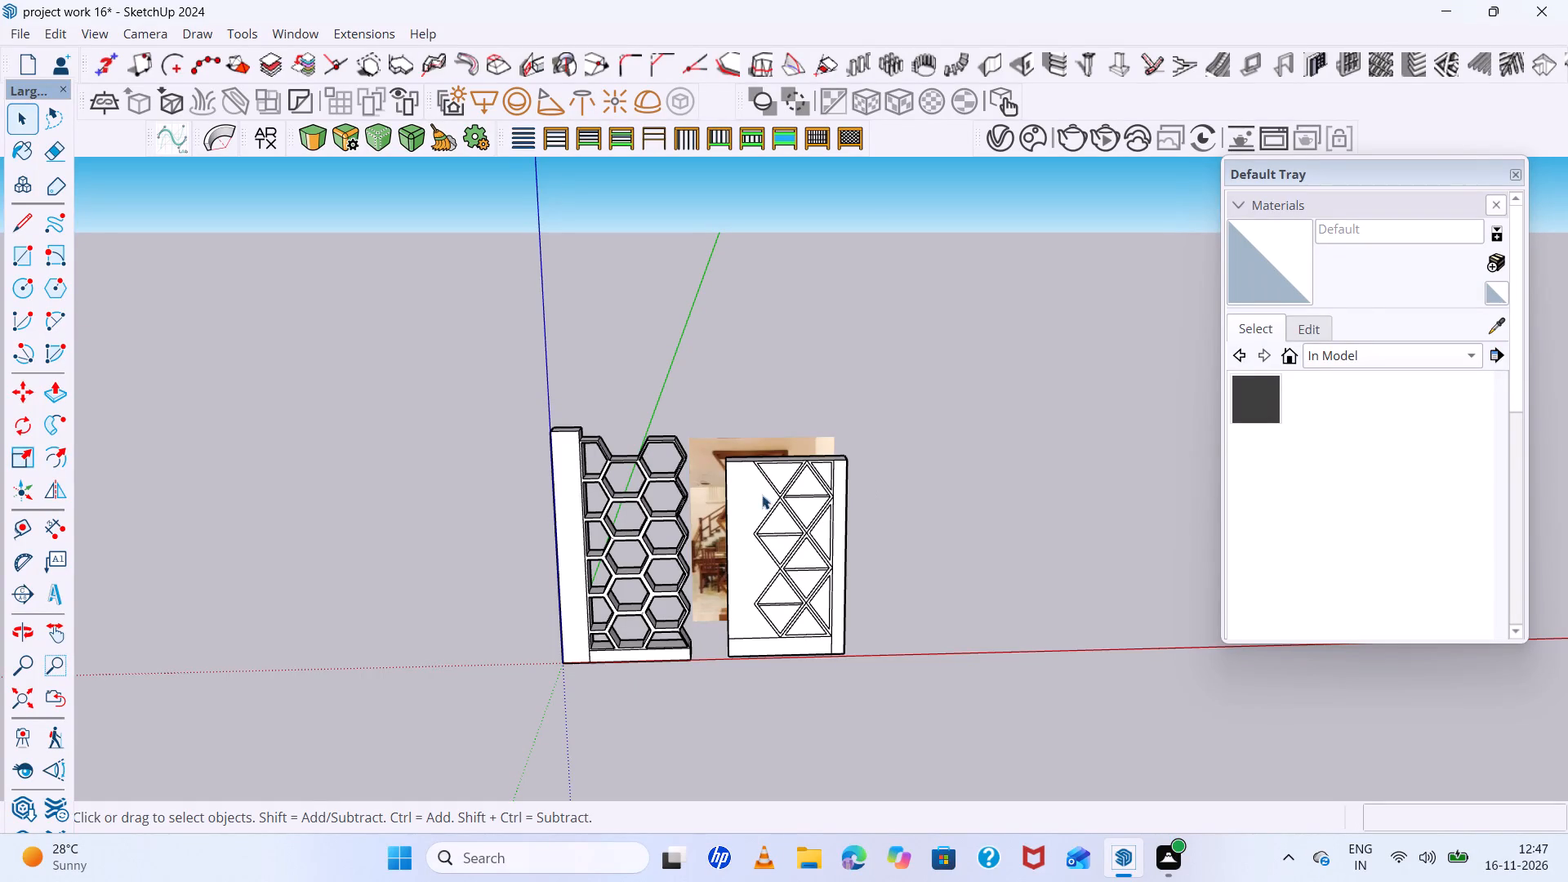
Examine the diamond lattice panel against the reference image behind it, comparing the cells, dividers and open or filled triangles.
scroll(838, 462, up, 10)
scroll(787, 429, down, 7)
middle_drag(862, 515, 824, 518)
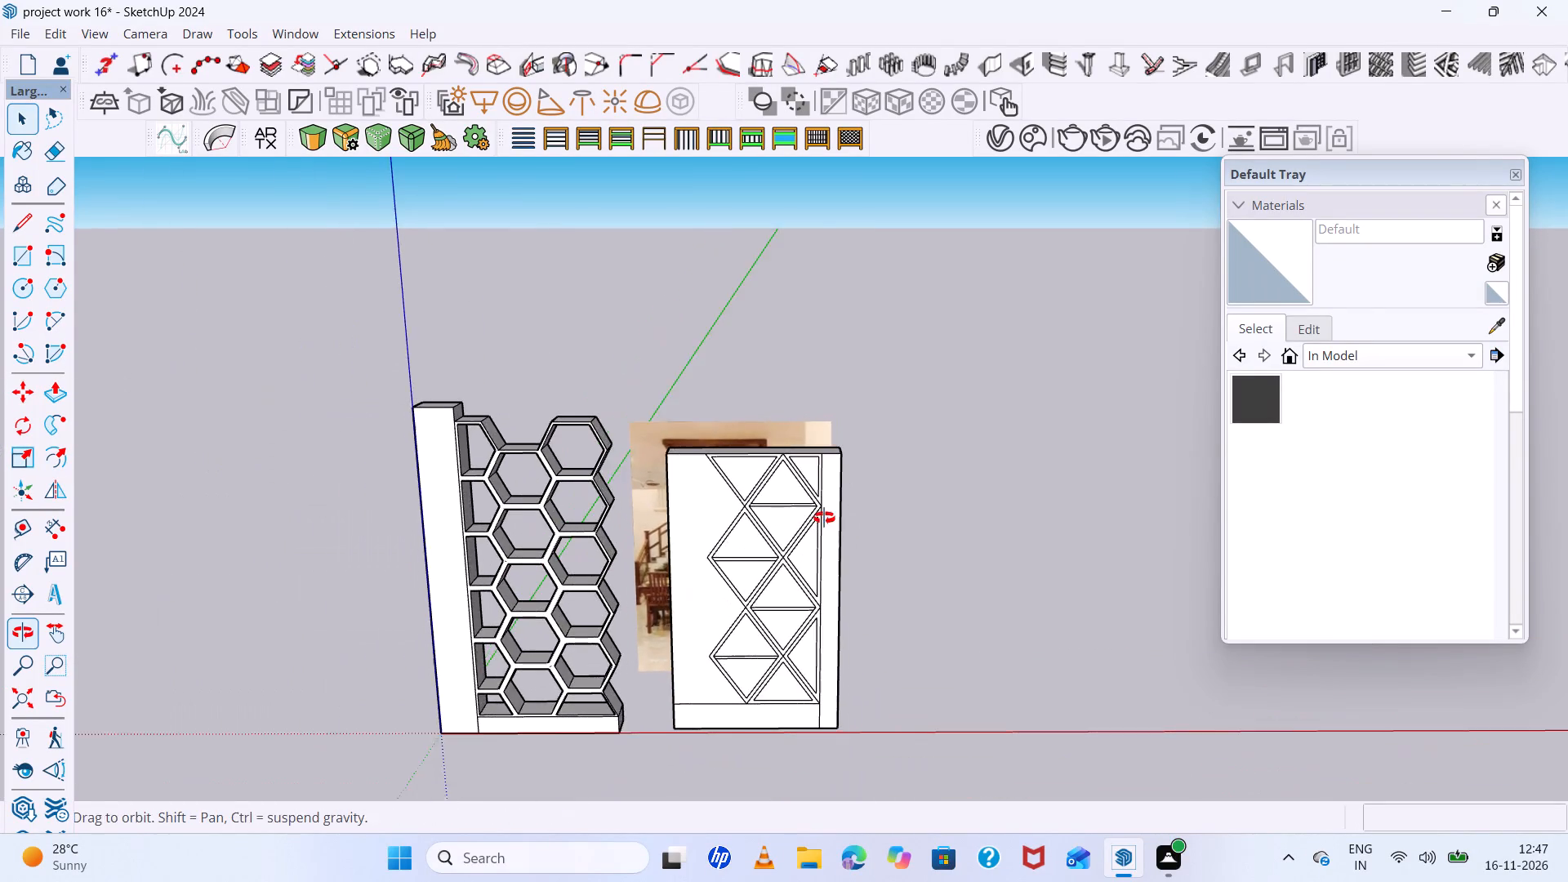
middle_drag(824, 518, 799, 520)
scroll(767, 452, up, 12)
scroll(767, 451, down, 12)
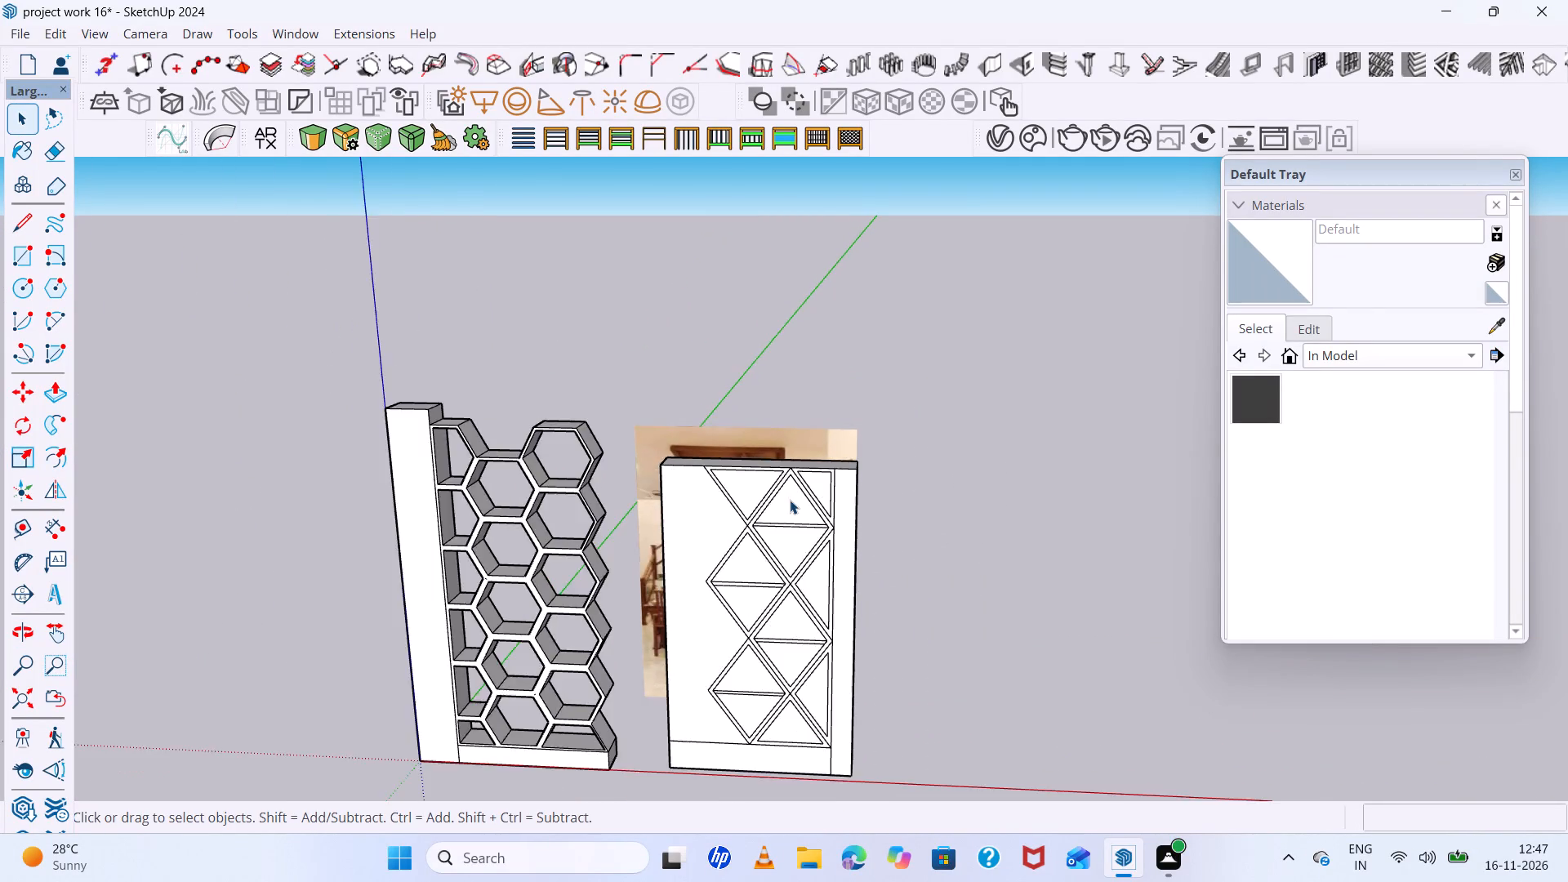
scroll(790, 500, down, 5)
middle_drag(793, 510, 830, 635)
scroll(749, 480, up, 18)
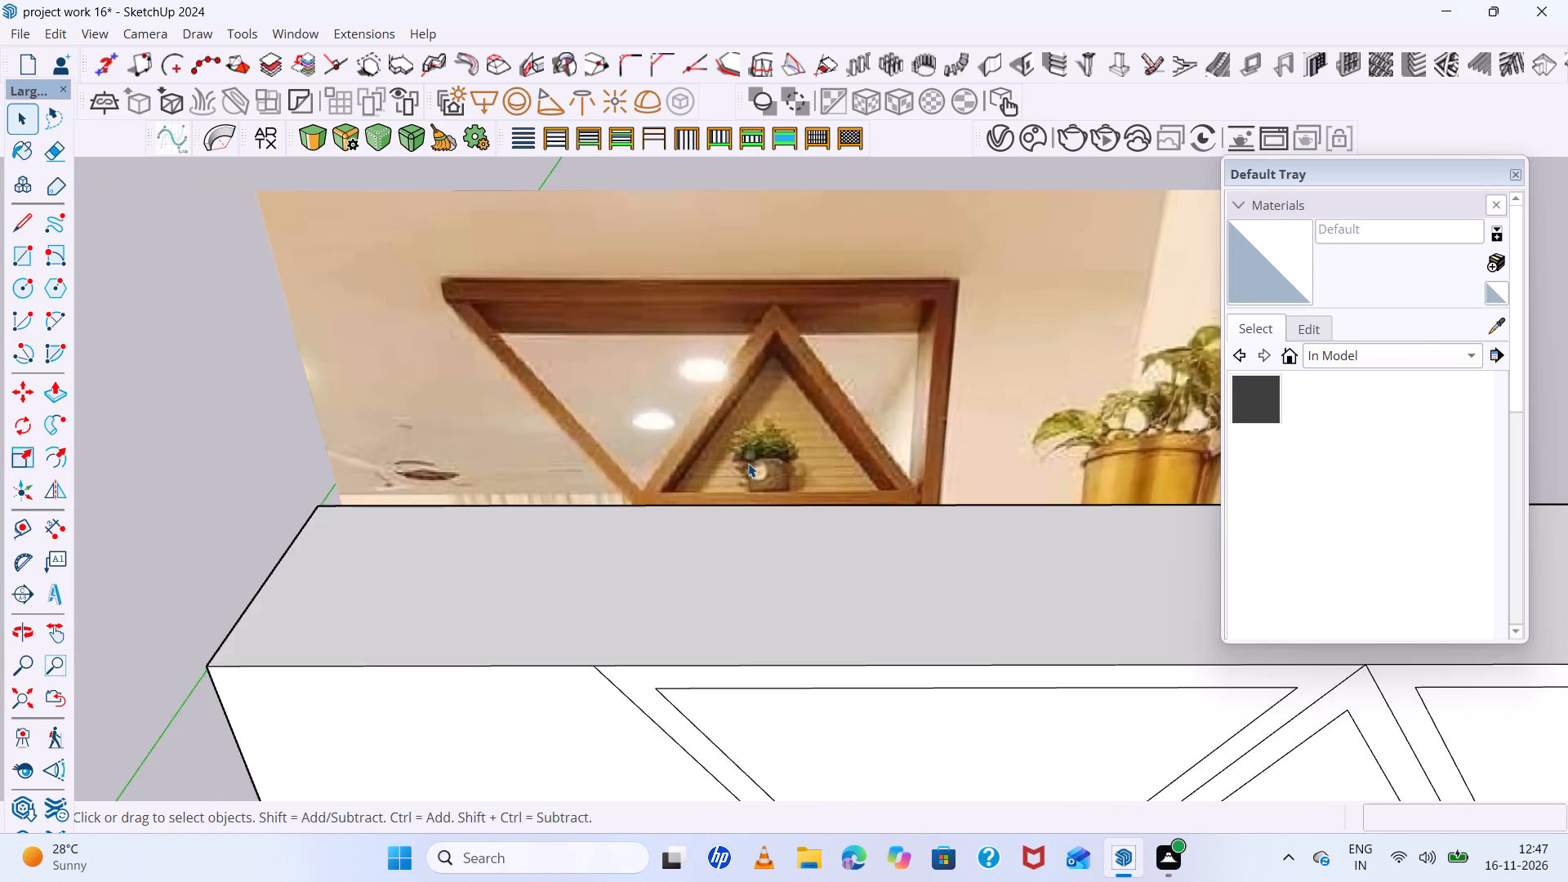
scroll(748, 463, down, 14)
scroll(827, 469, down, 7)
scroll(801, 481, up, 7)
scroll(738, 468, down, 6)
middle_drag(742, 483, 1040, 581)
scroll(835, 500, up, 11)
scroll(653, 417, down, 6)
scroll(724, 438, up, 6)
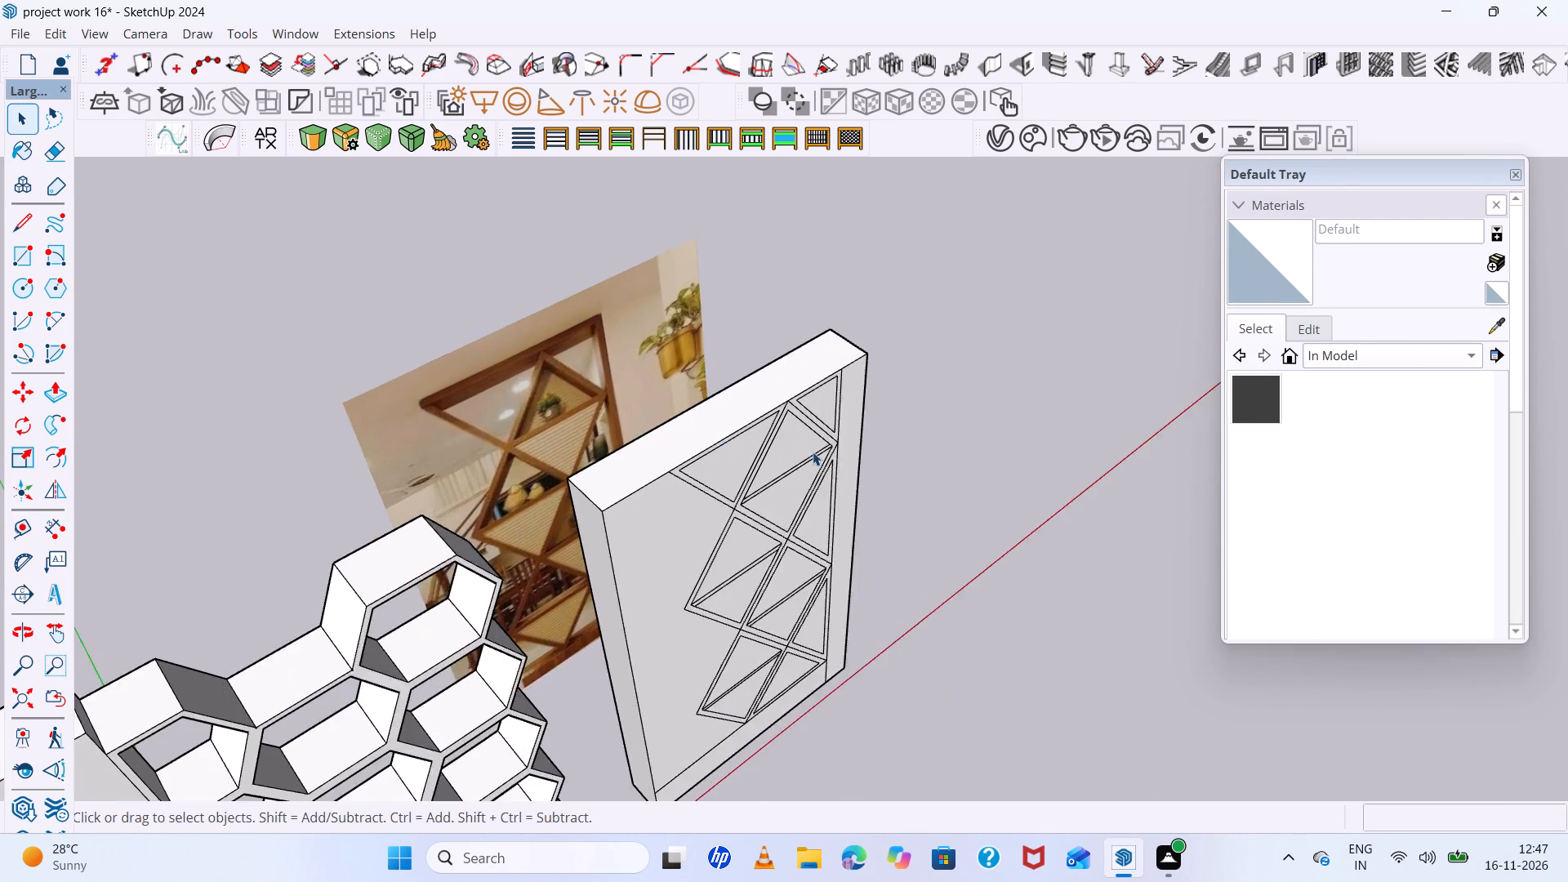
scroll(813, 452, up, 9)
scroll(777, 438, down, 9)
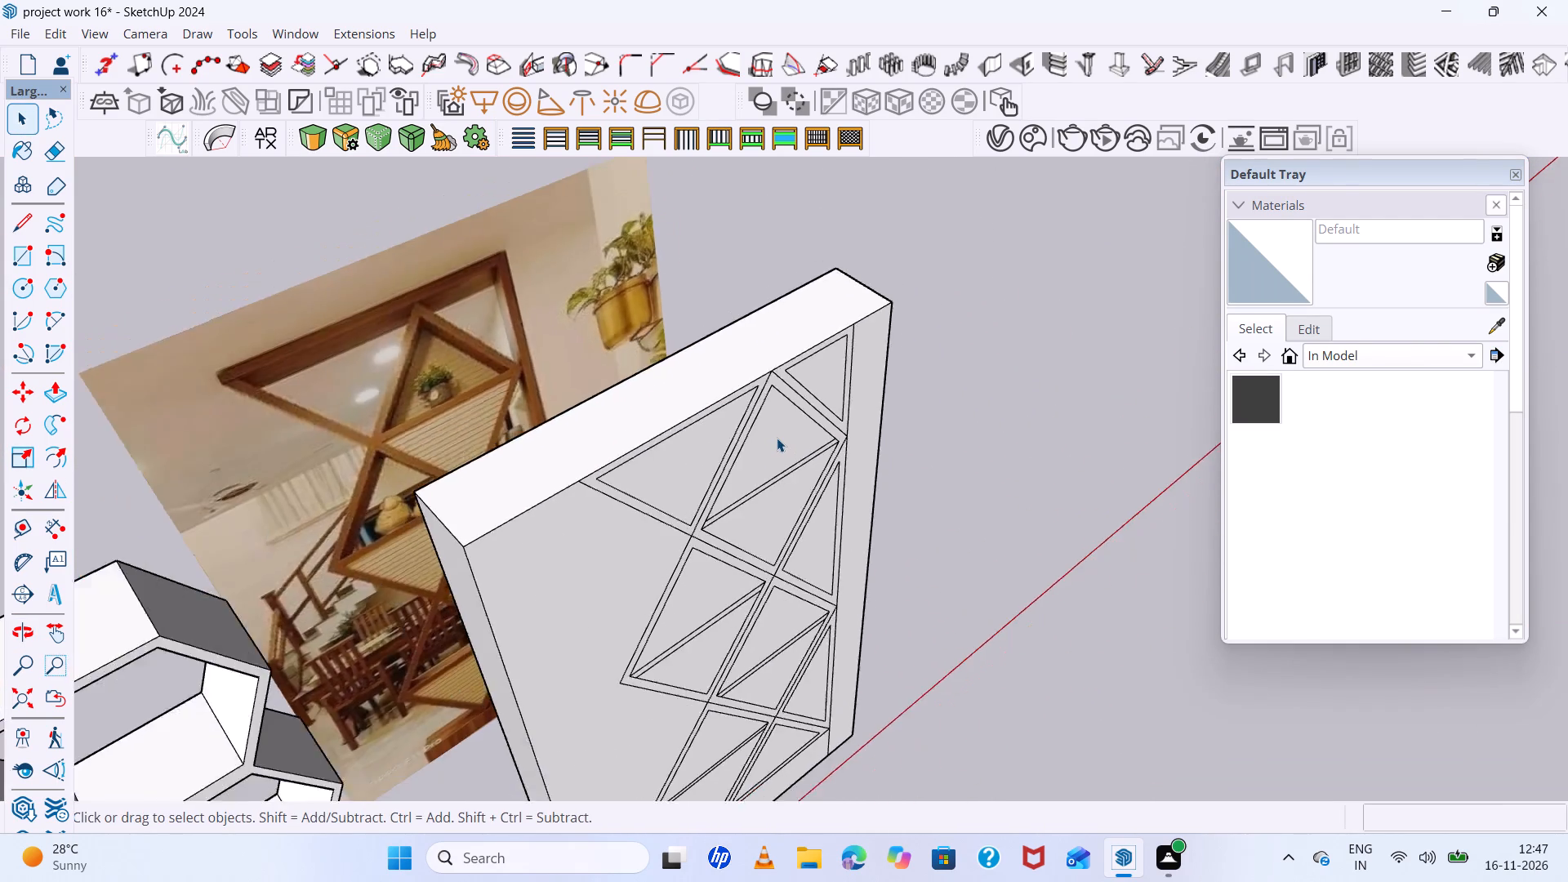
scroll(777, 438, down, 9)
scroll(749, 470, up, 16)
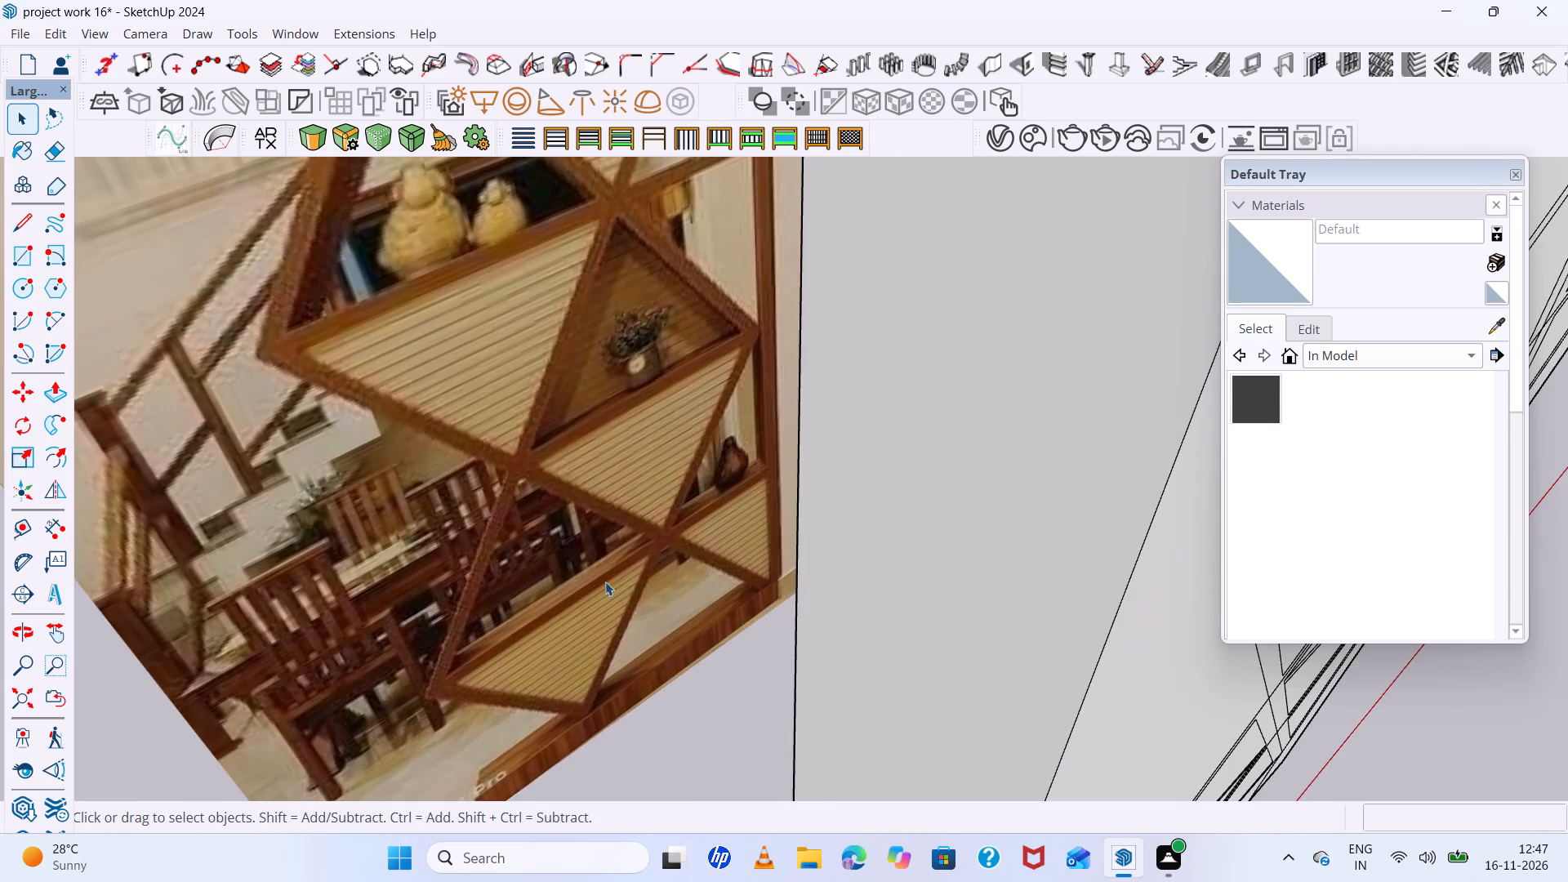
middle_drag(600, 573, 452, 480)
scroll(452, 480, up, 1)
scroll(452, 480, down, 14)
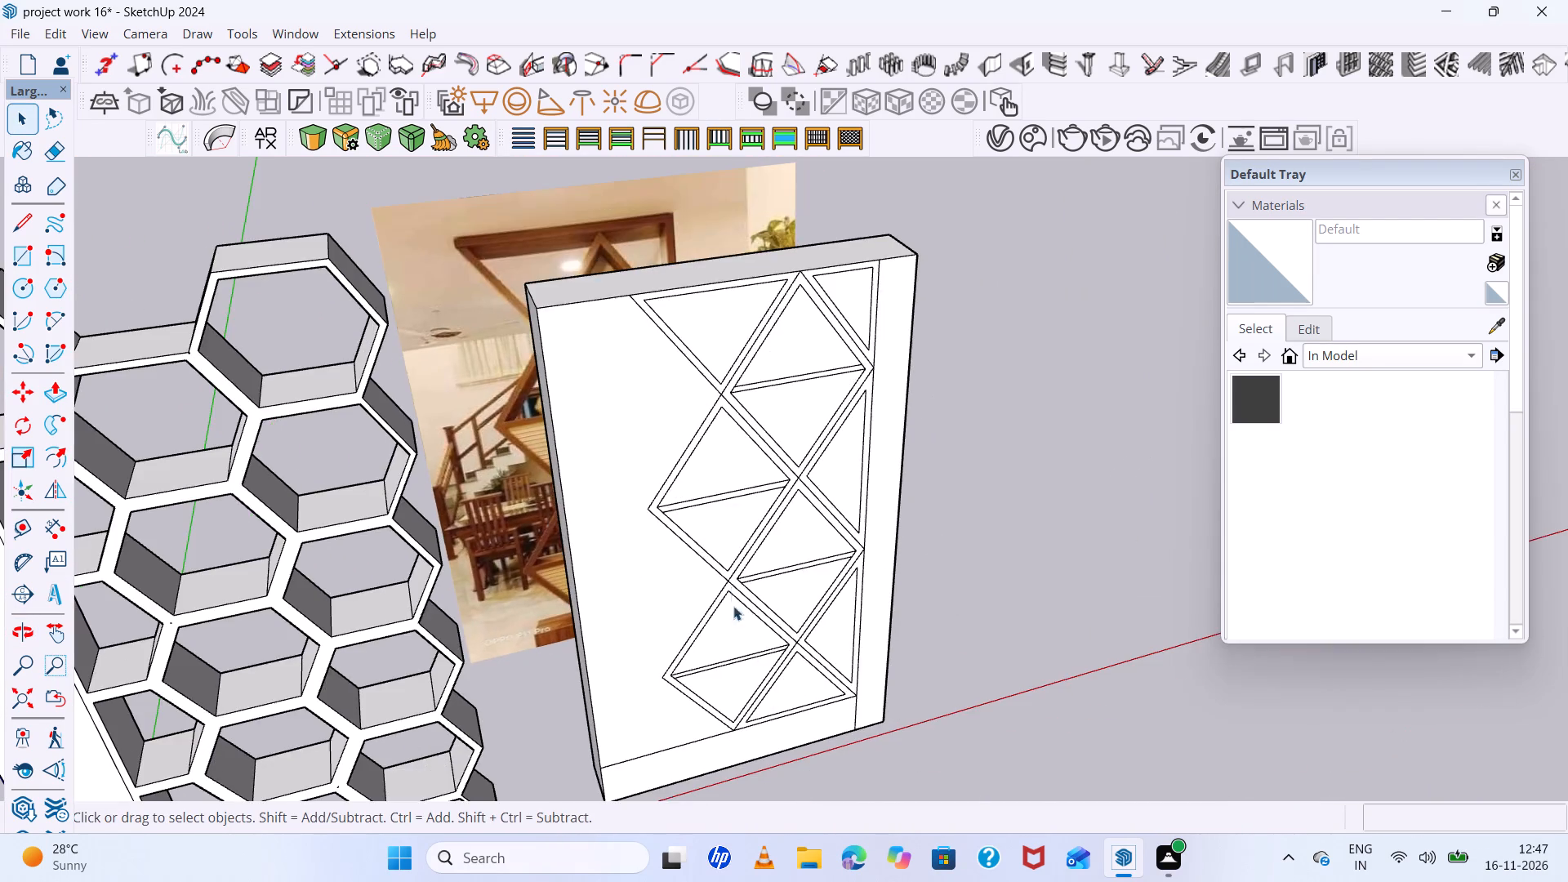
scroll(727, 652, down, 5)
middle_drag(815, 617, 853, 596)
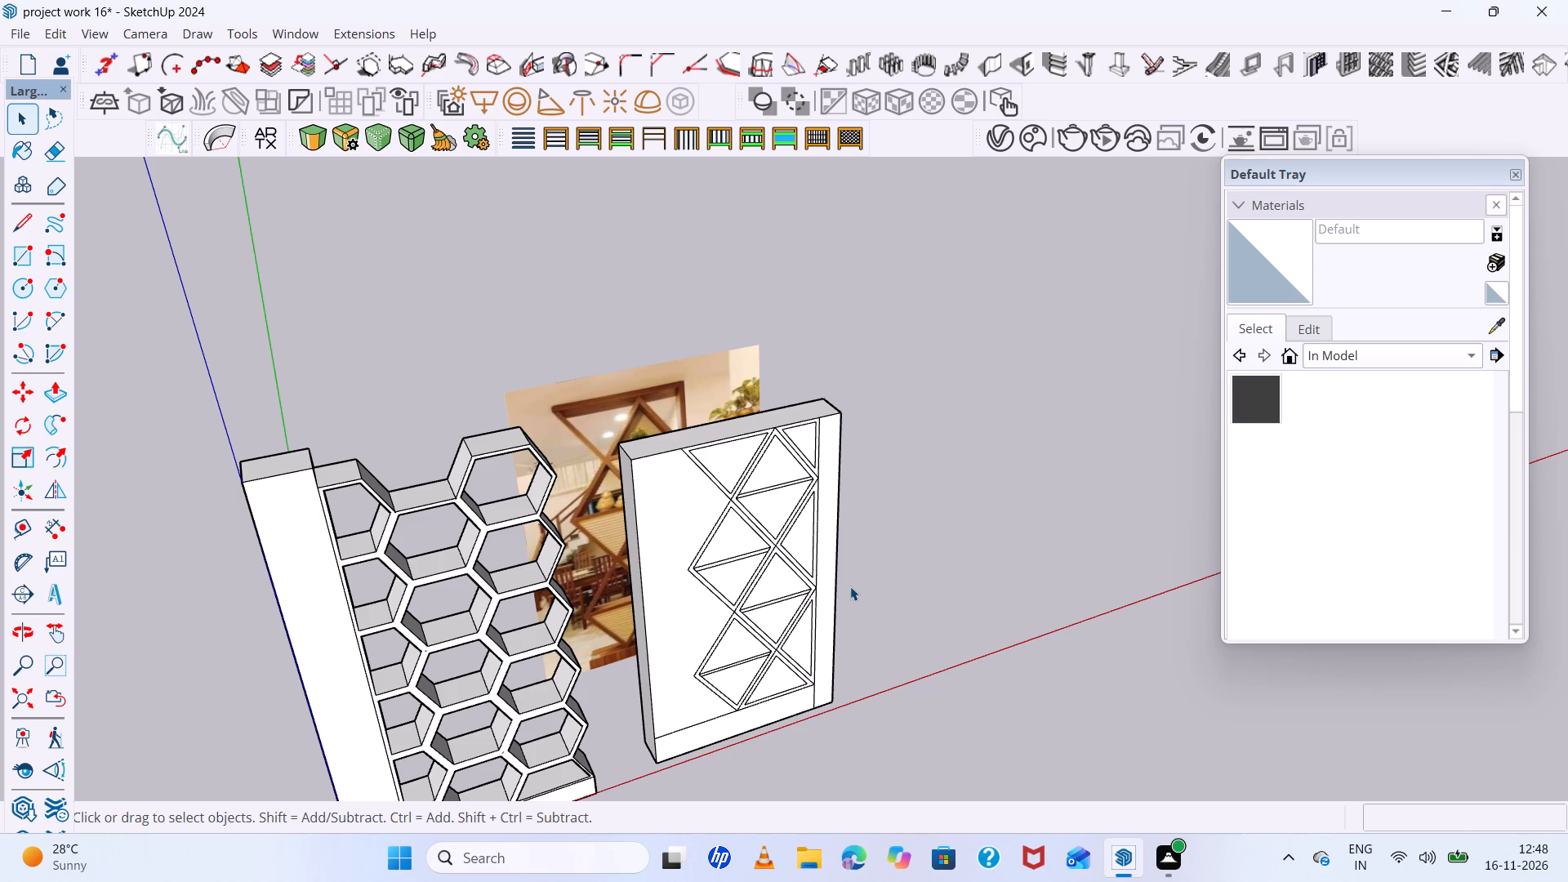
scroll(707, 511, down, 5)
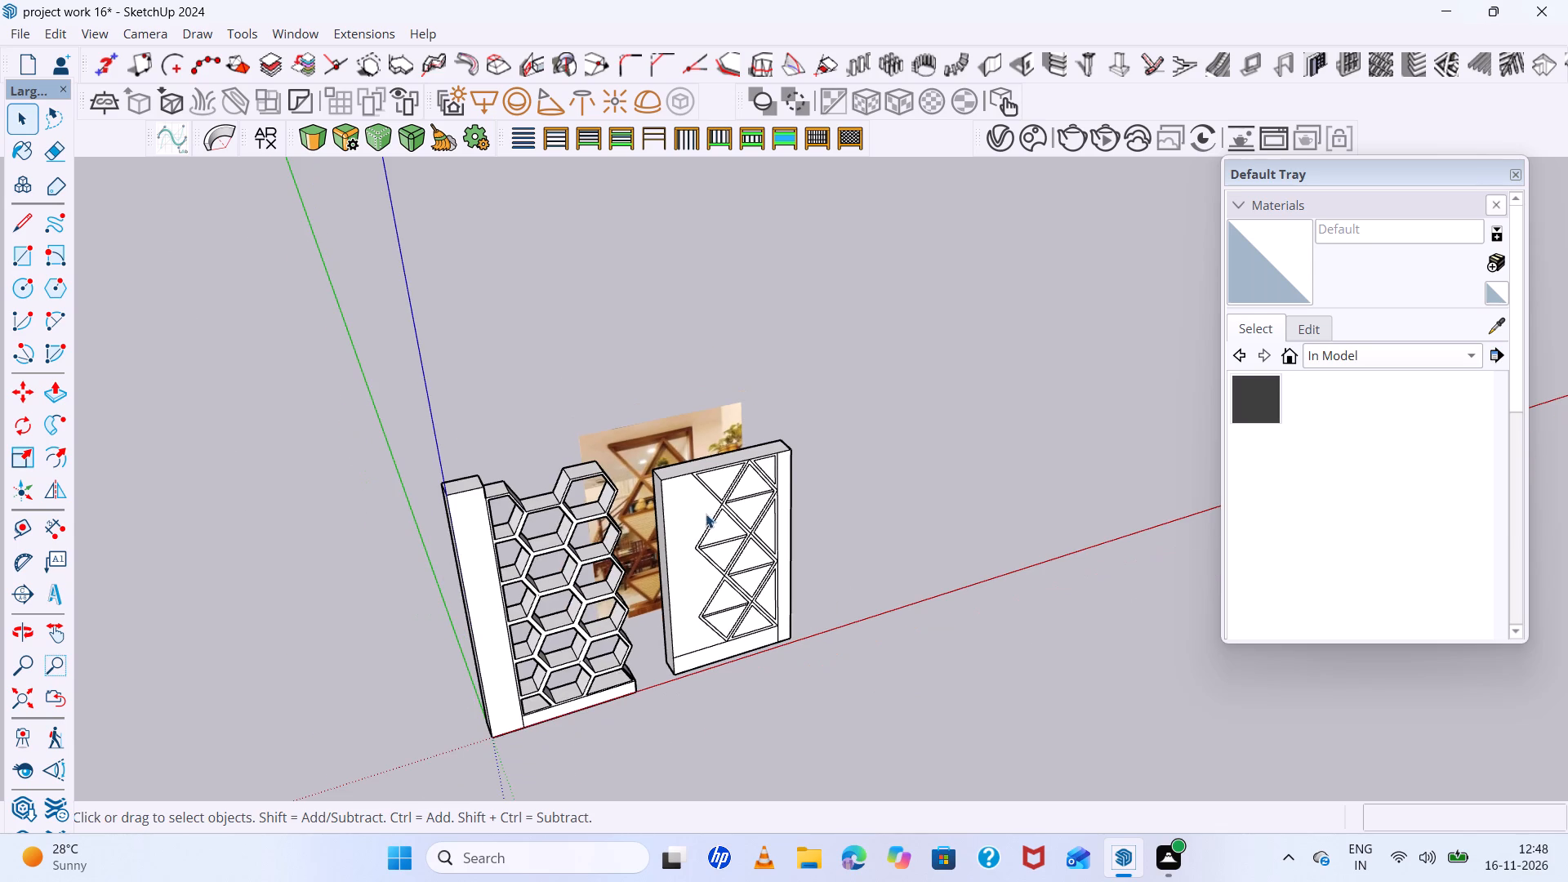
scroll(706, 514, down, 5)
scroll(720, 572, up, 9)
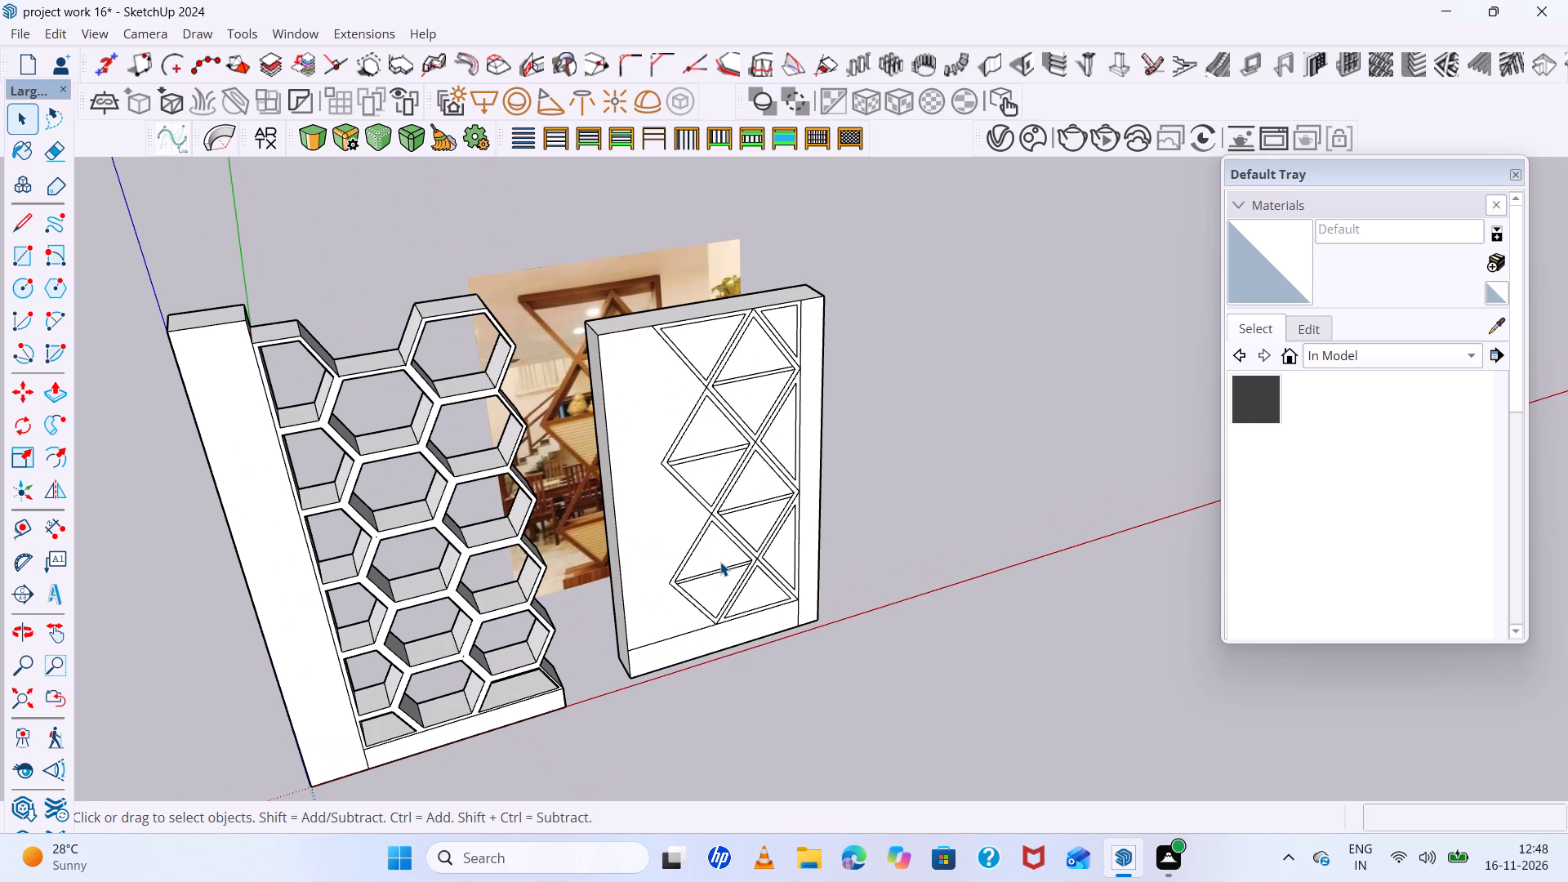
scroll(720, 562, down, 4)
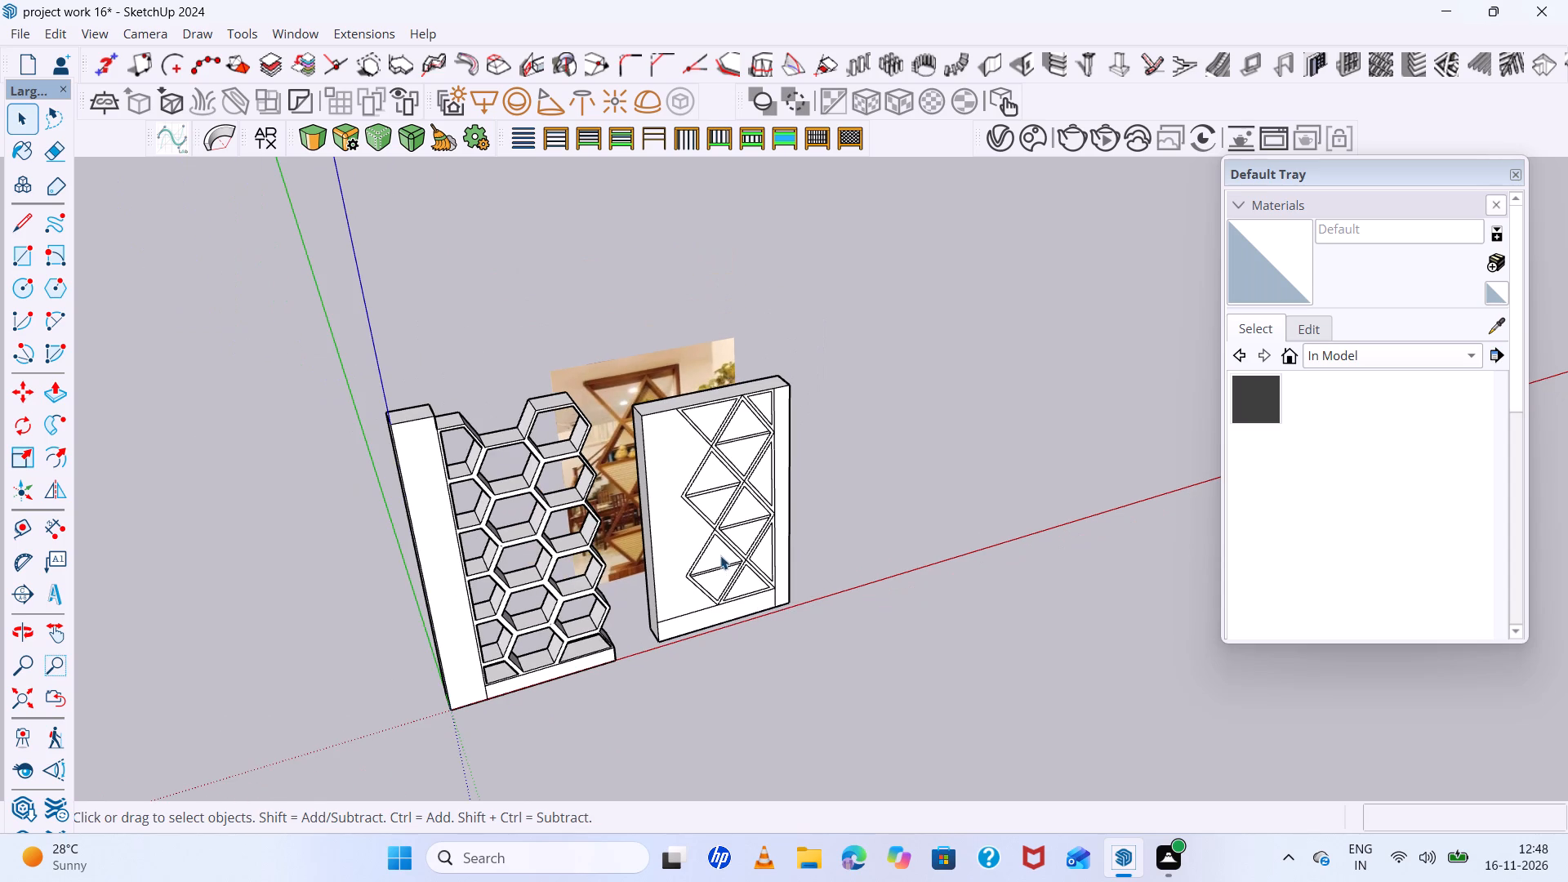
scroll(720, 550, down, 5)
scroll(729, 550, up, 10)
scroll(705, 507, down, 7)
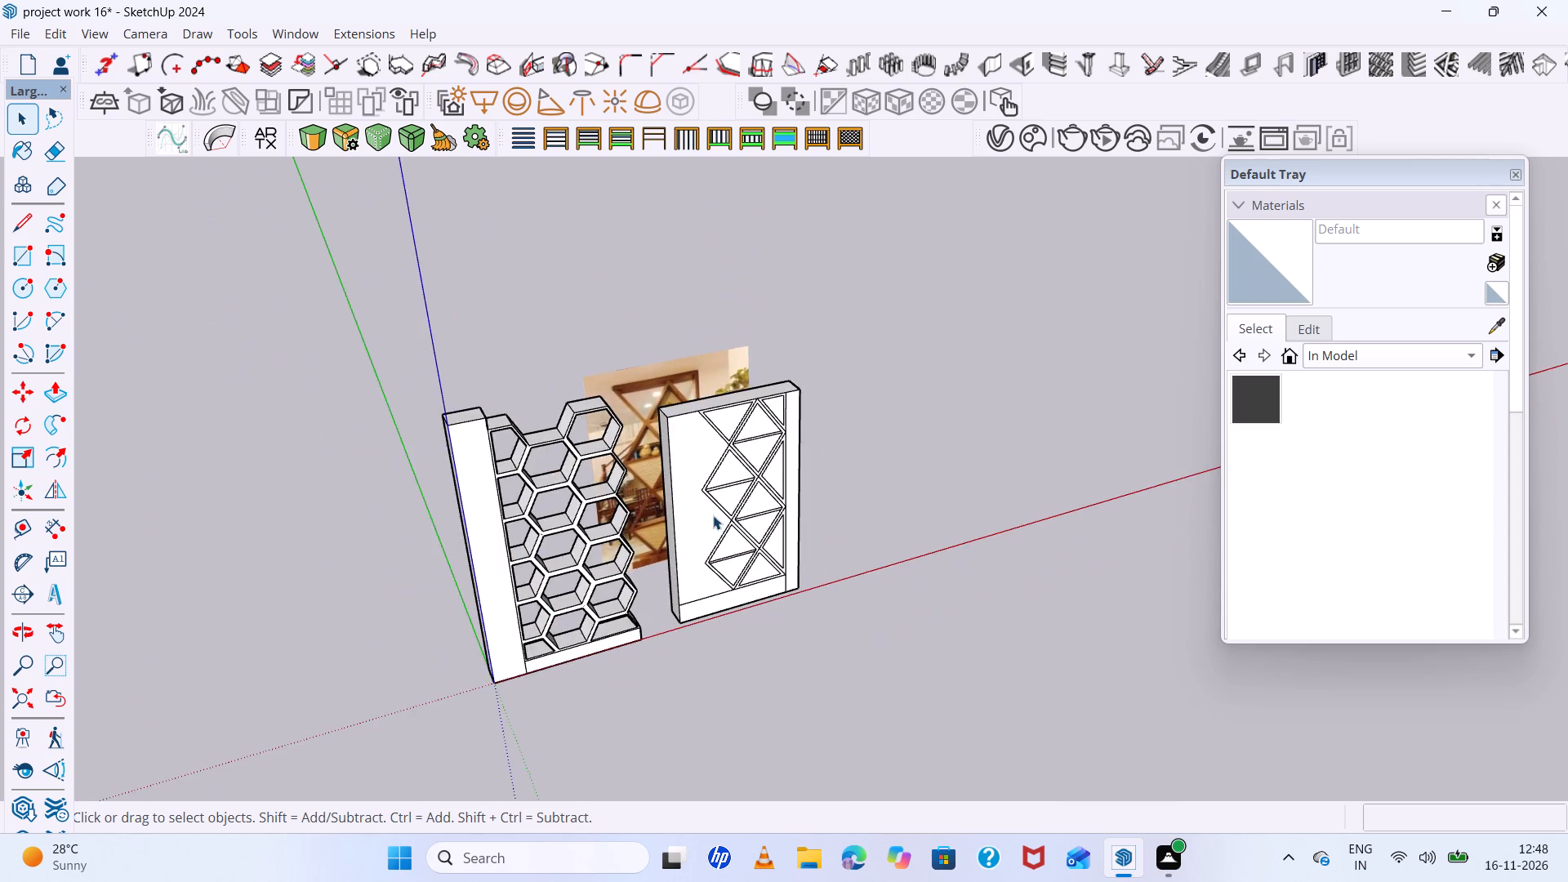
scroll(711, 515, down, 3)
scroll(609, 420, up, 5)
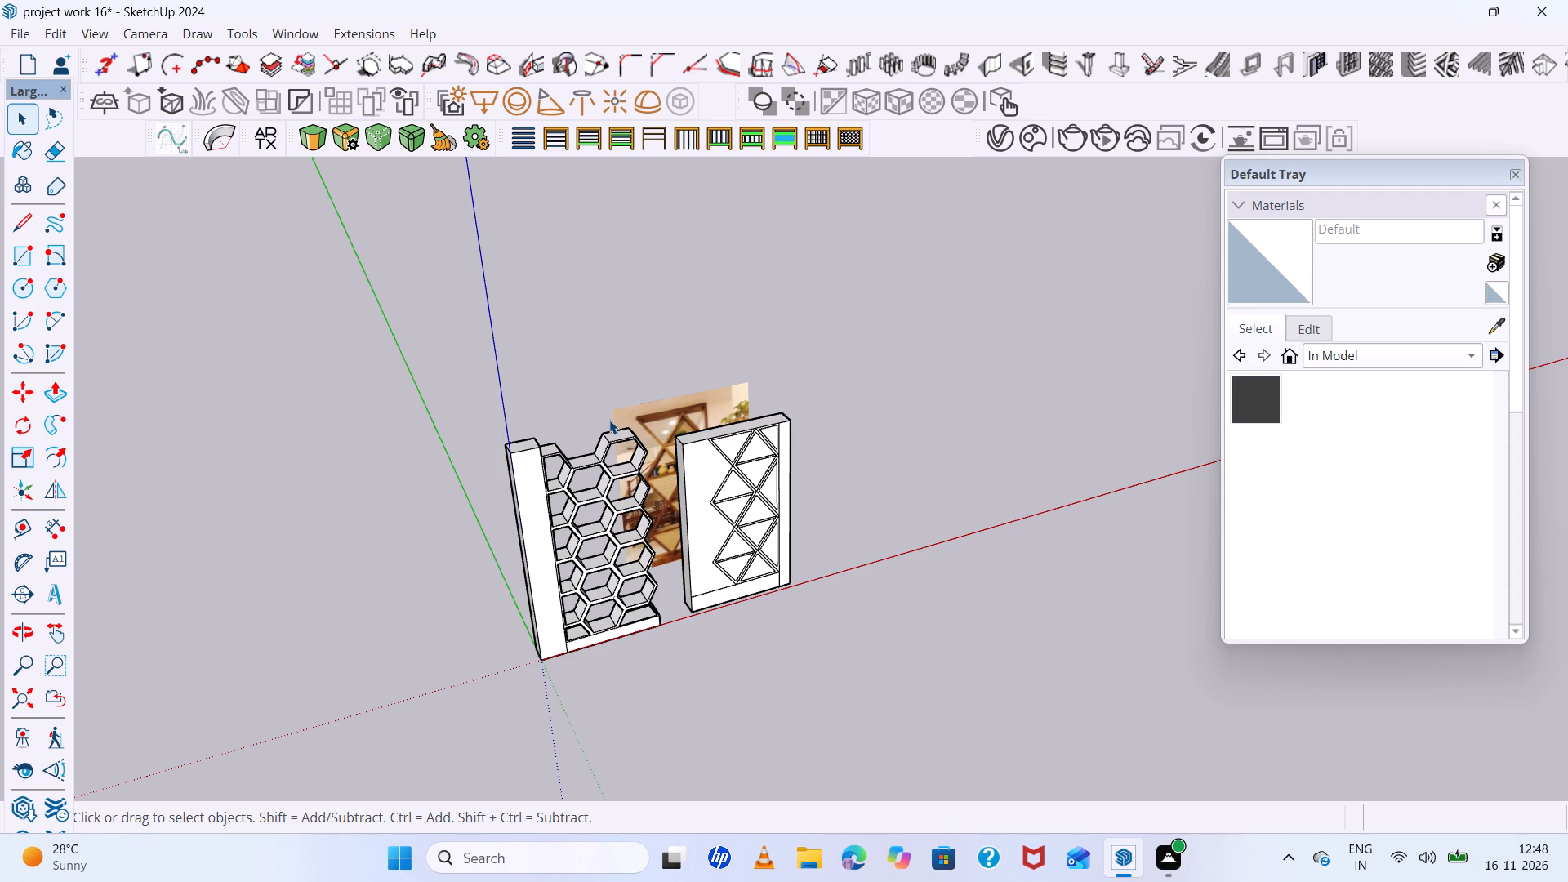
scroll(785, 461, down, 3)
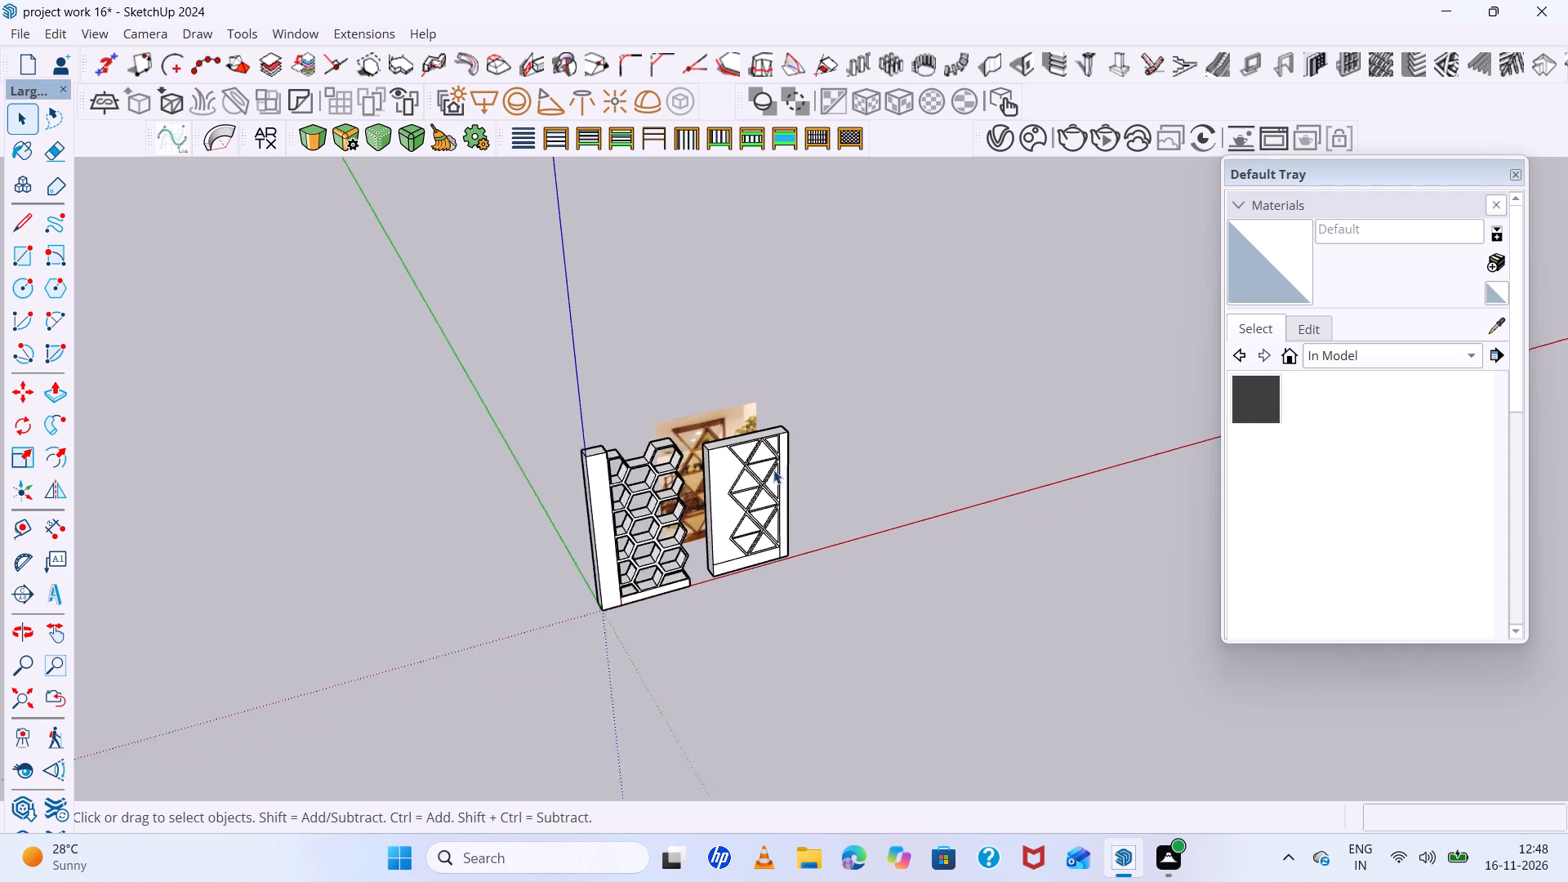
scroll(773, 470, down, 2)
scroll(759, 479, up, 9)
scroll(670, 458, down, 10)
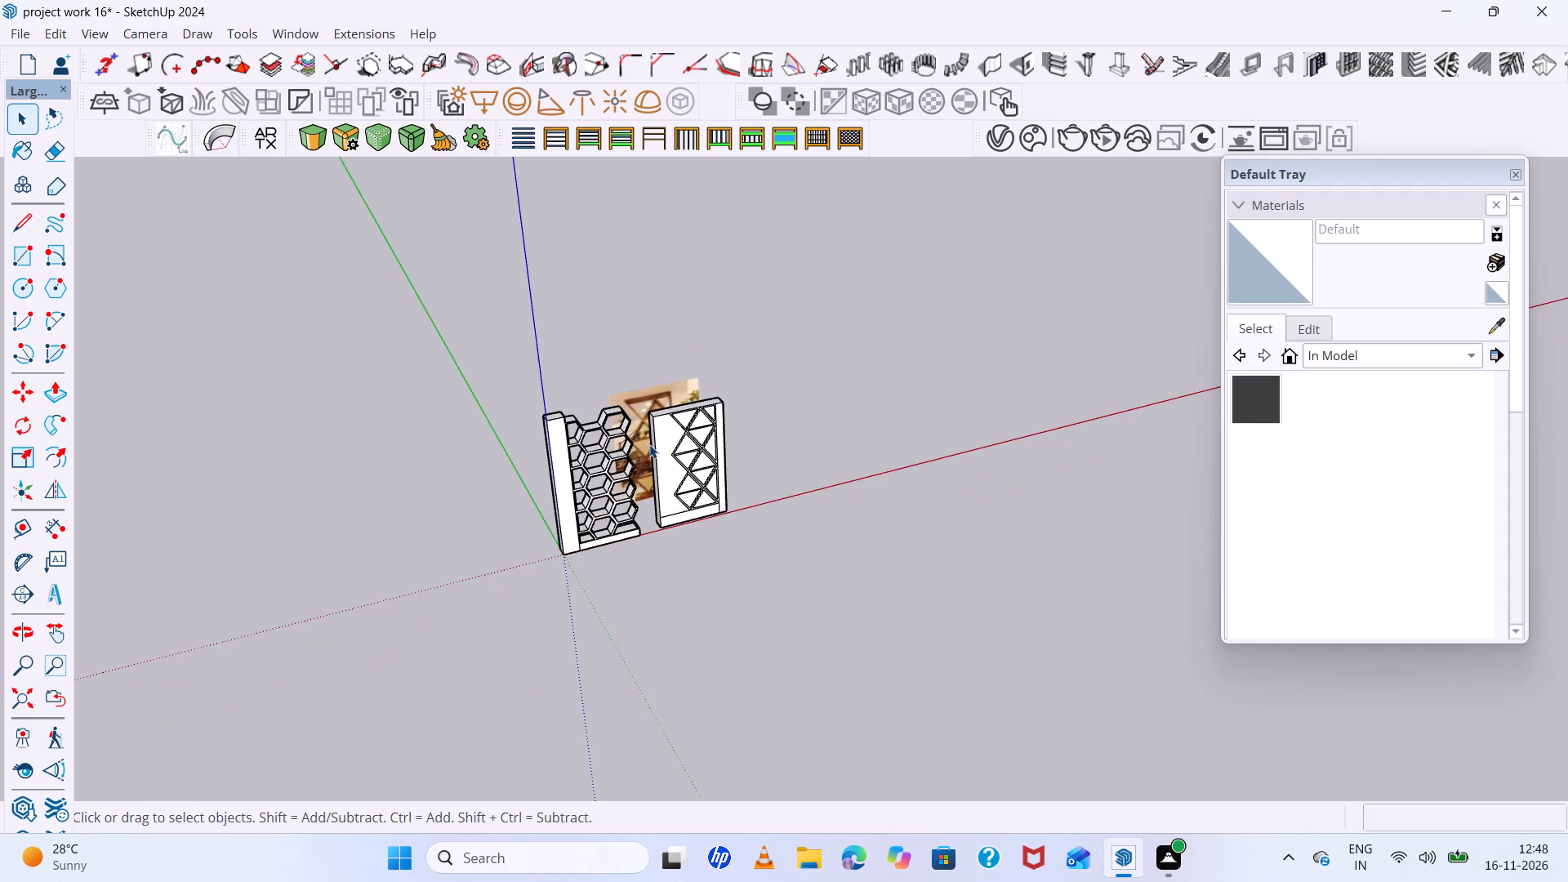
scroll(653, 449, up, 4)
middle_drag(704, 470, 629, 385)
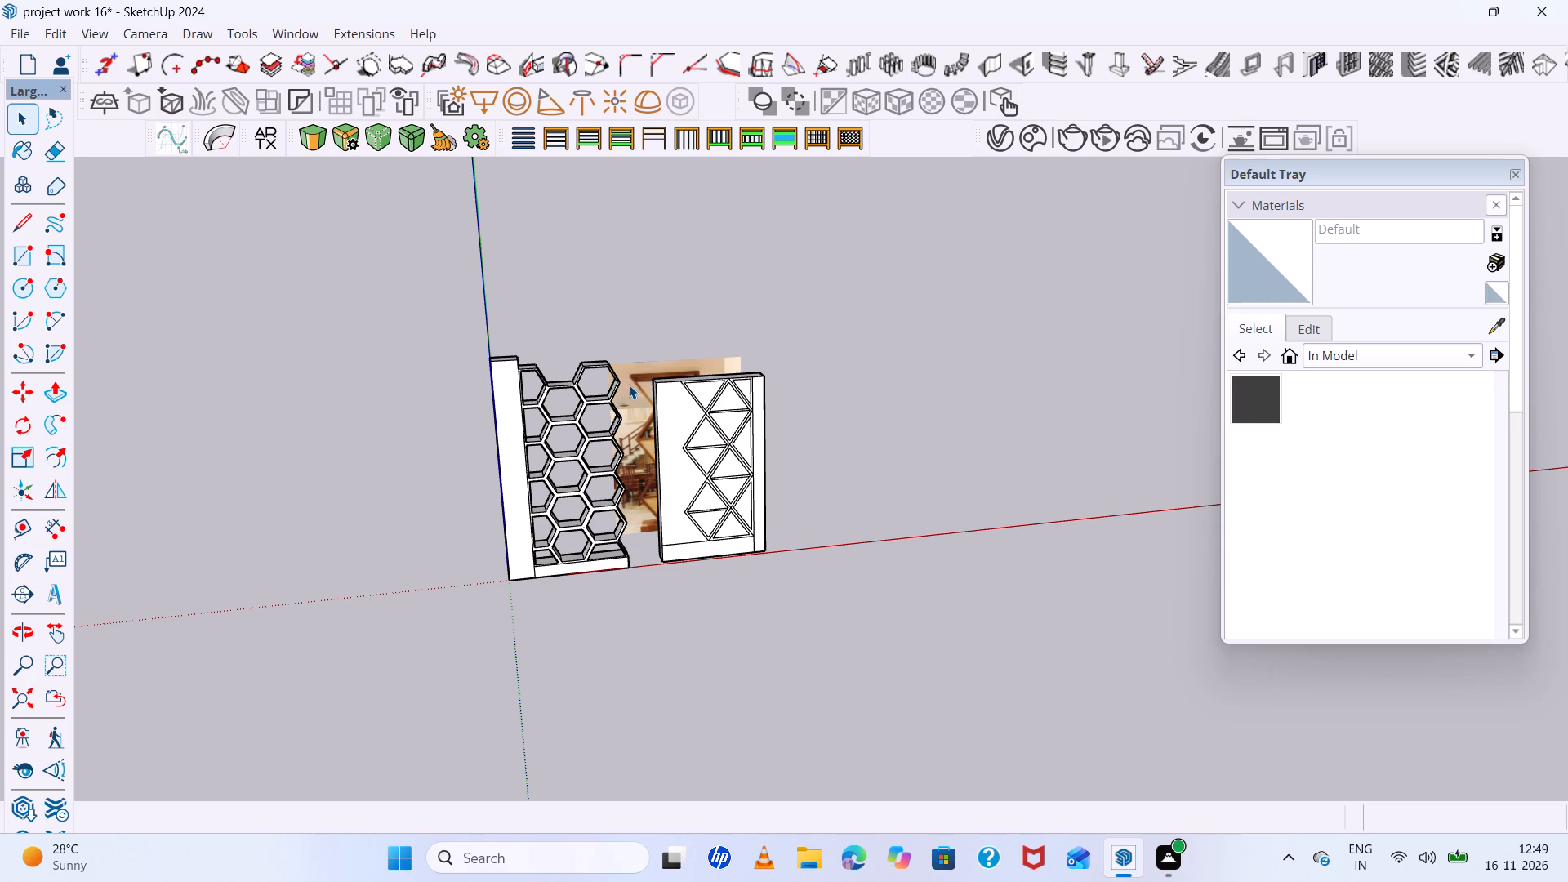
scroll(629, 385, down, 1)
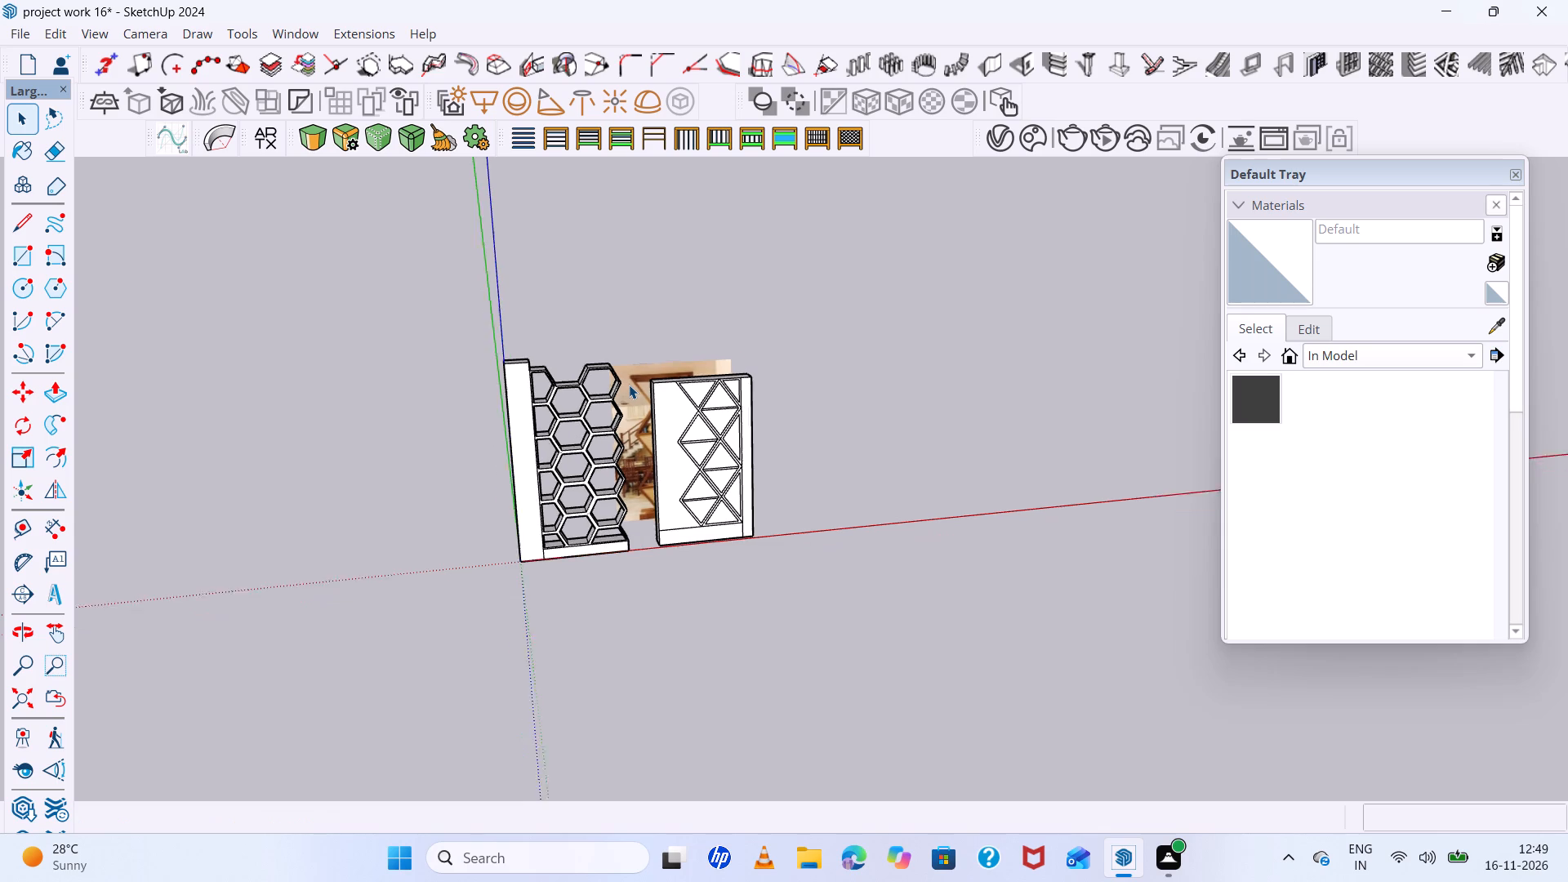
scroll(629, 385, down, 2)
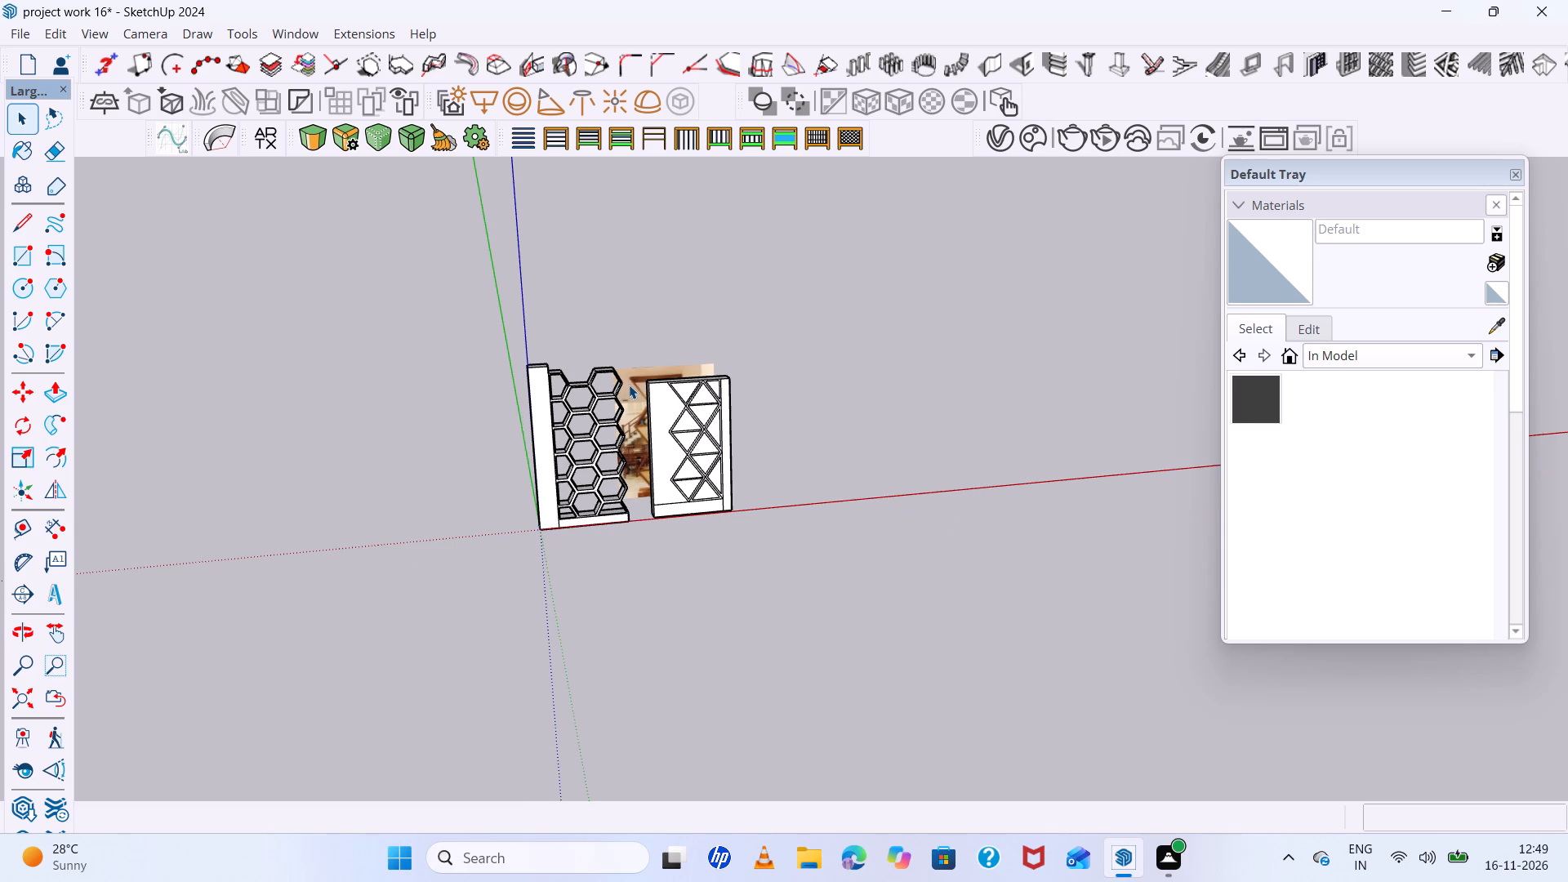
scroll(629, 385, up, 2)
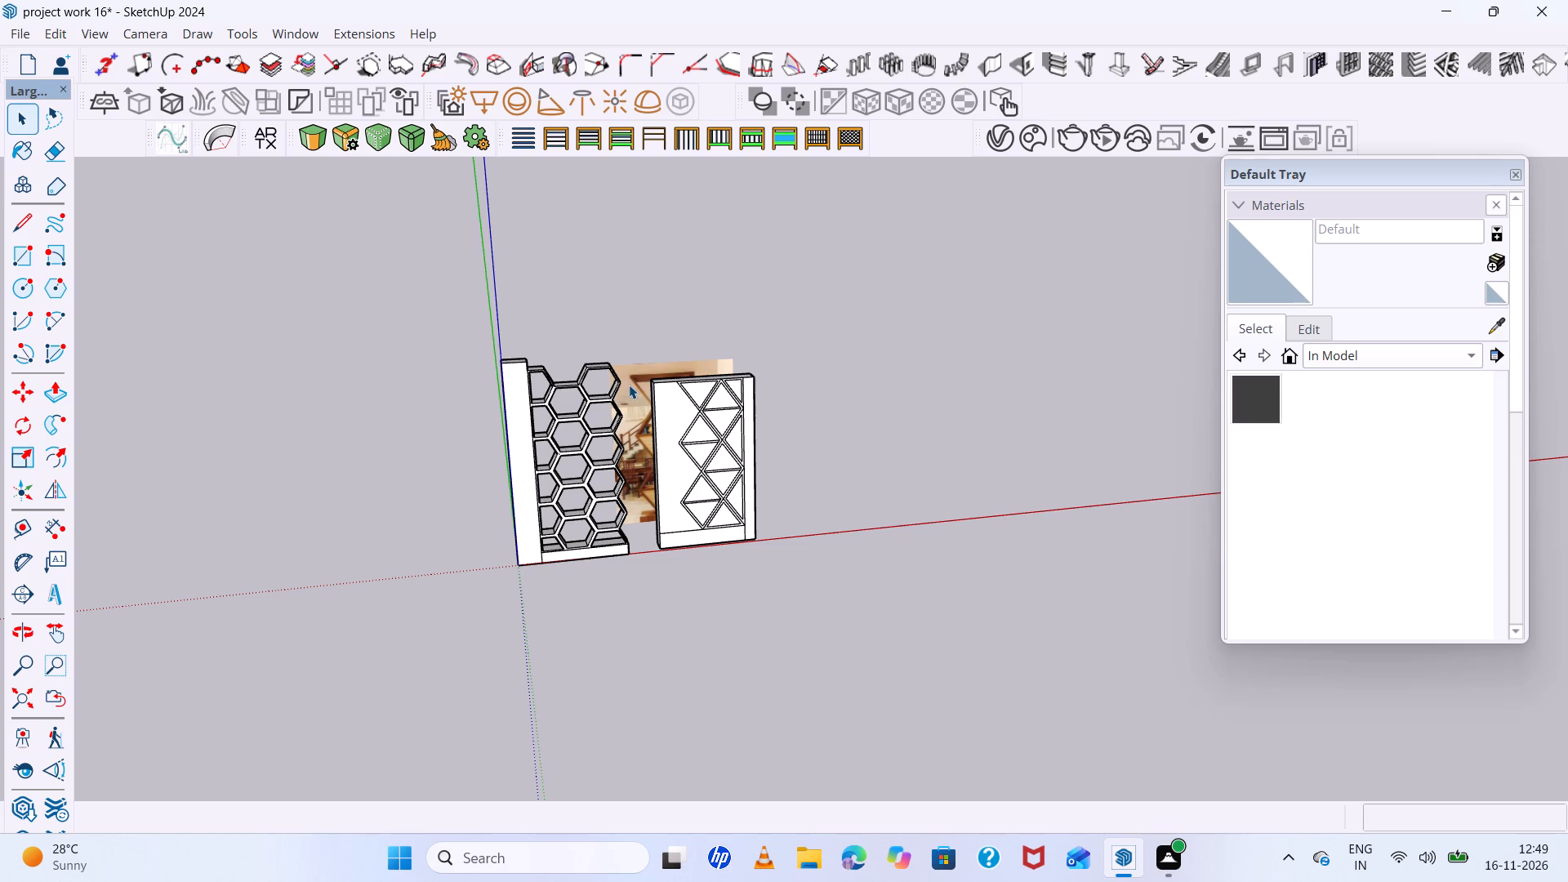
Push the triangle above the divider in the lowest outer diamond cell 3" back through the panel to cut an opening.
scroll(629, 385, up, 4)
scroll(629, 385, down, 4)
scroll(649, 427, up, 2)
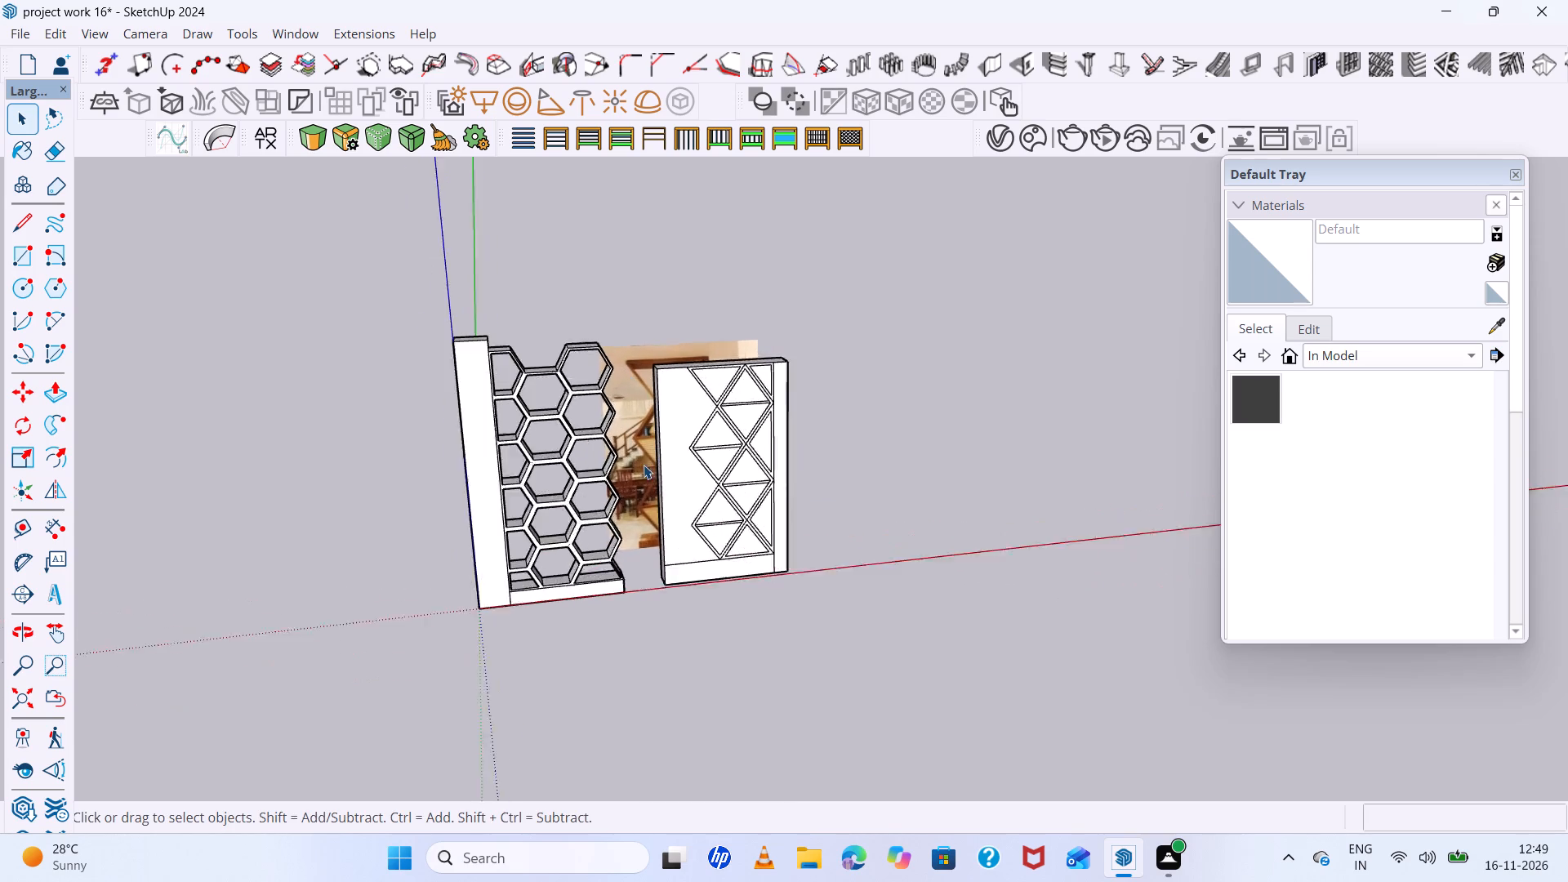
scroll(644, 465, up, 12)
middle_drag(690, 497, 867, 495)
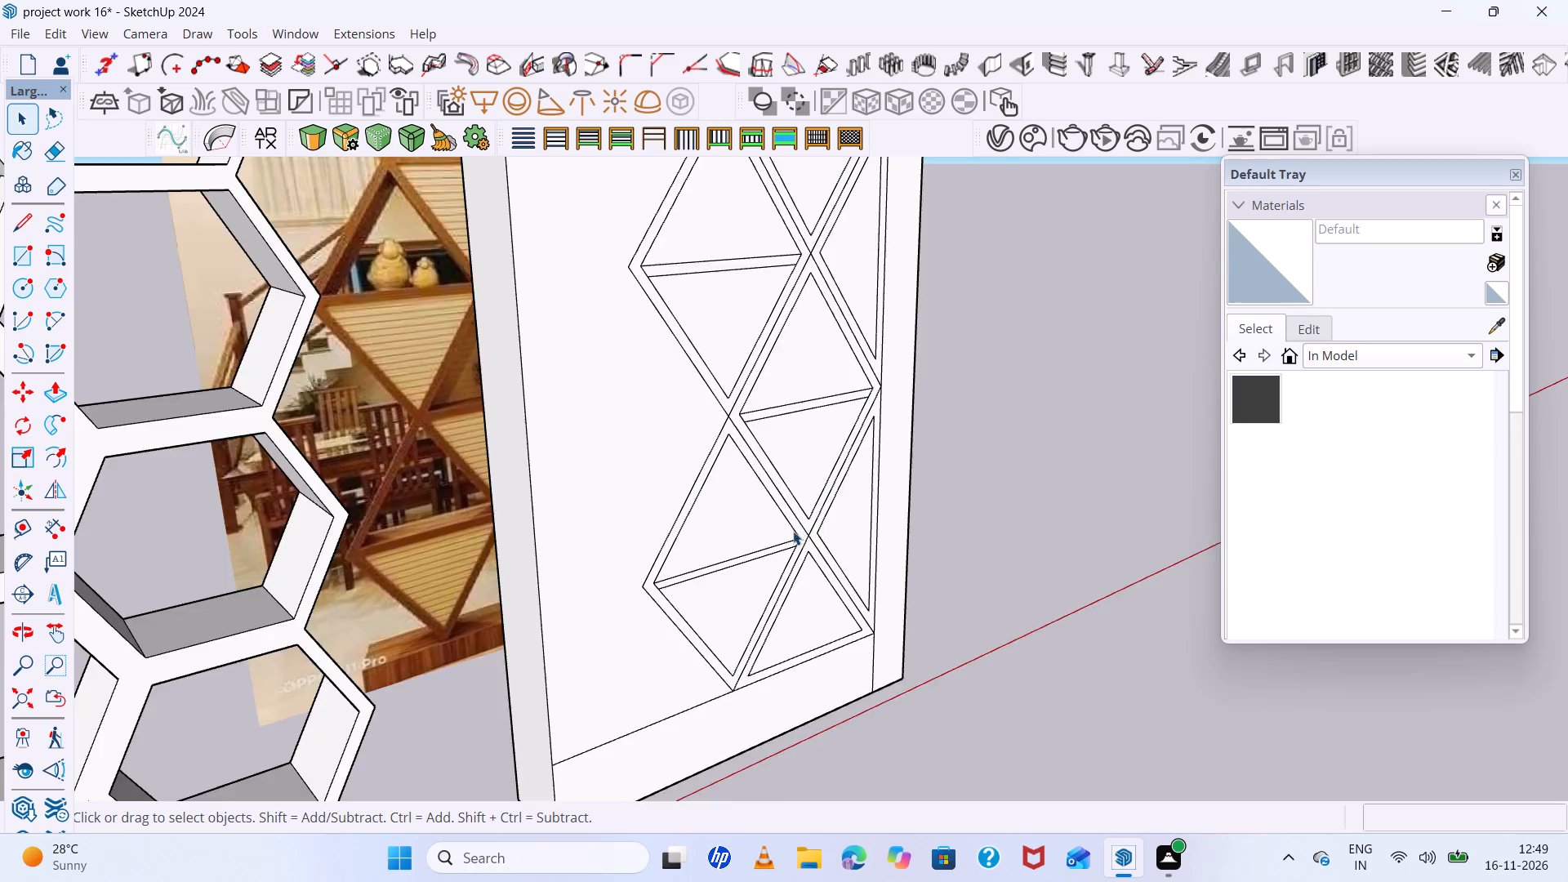
scroll(790, 531, up, 5)
click(719, 519)
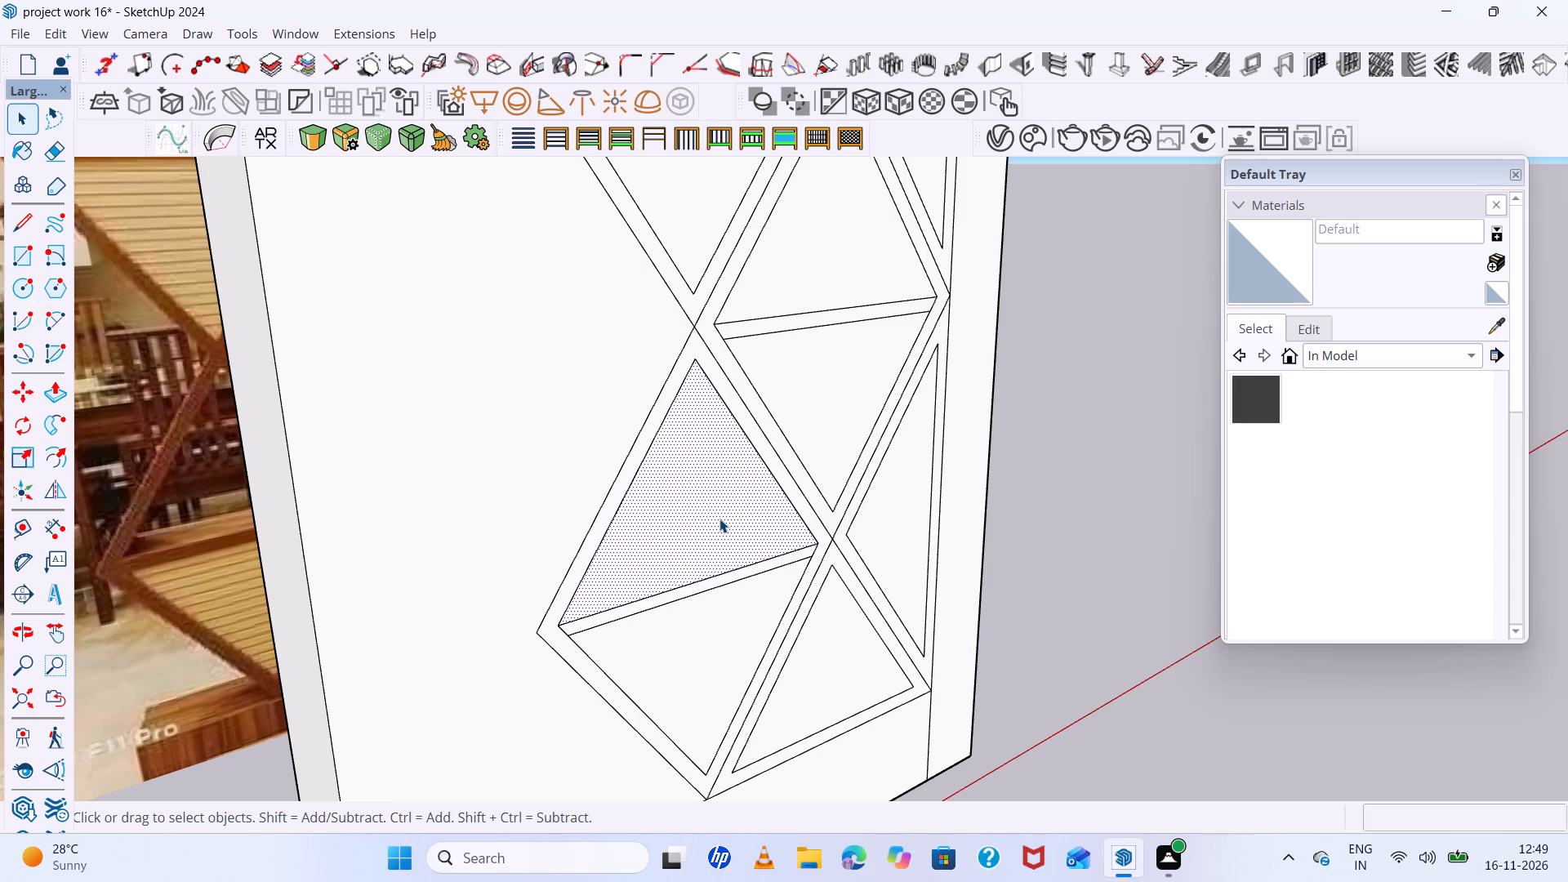
scroll(719, 519, up, 4)
key(p)
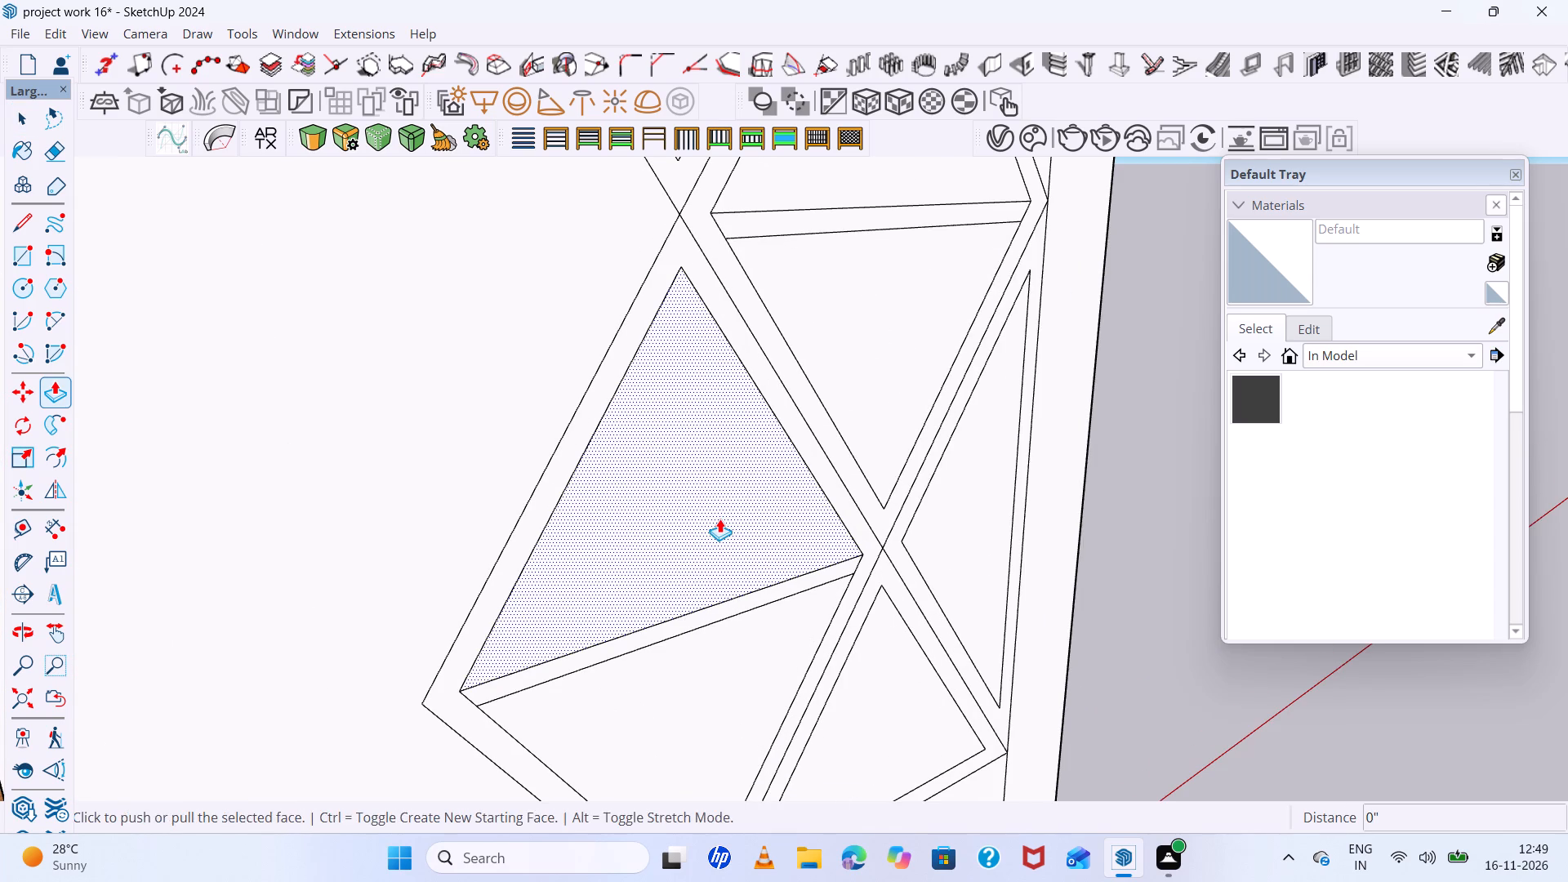
click(719, 519)
scroll(622, 449, down, 6)
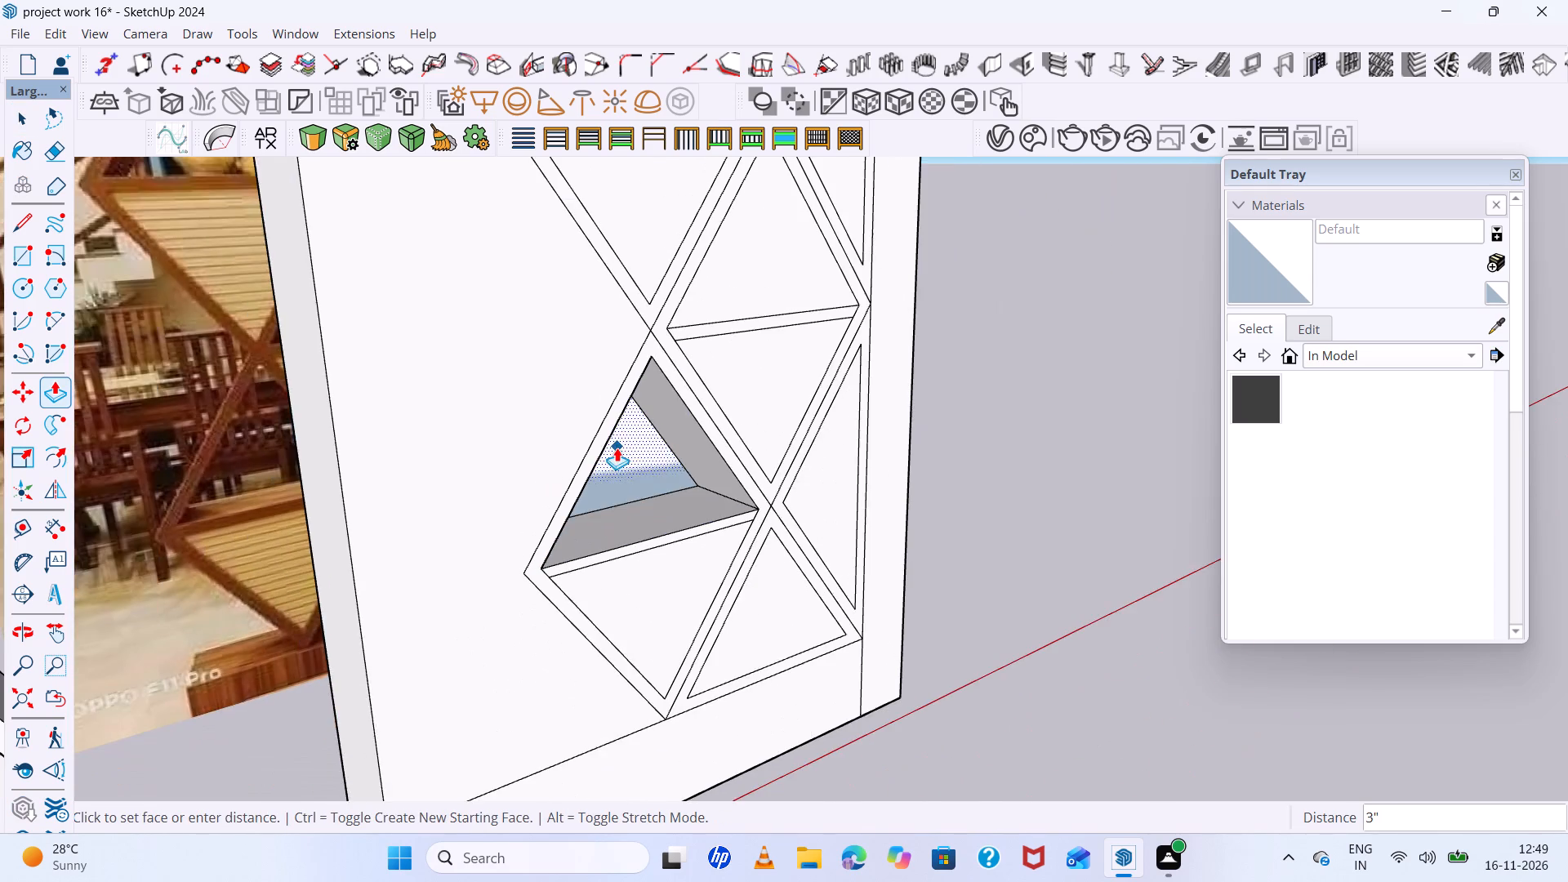
scroll(617, 448, down, 4)
scroll(412, 457, down, 2)
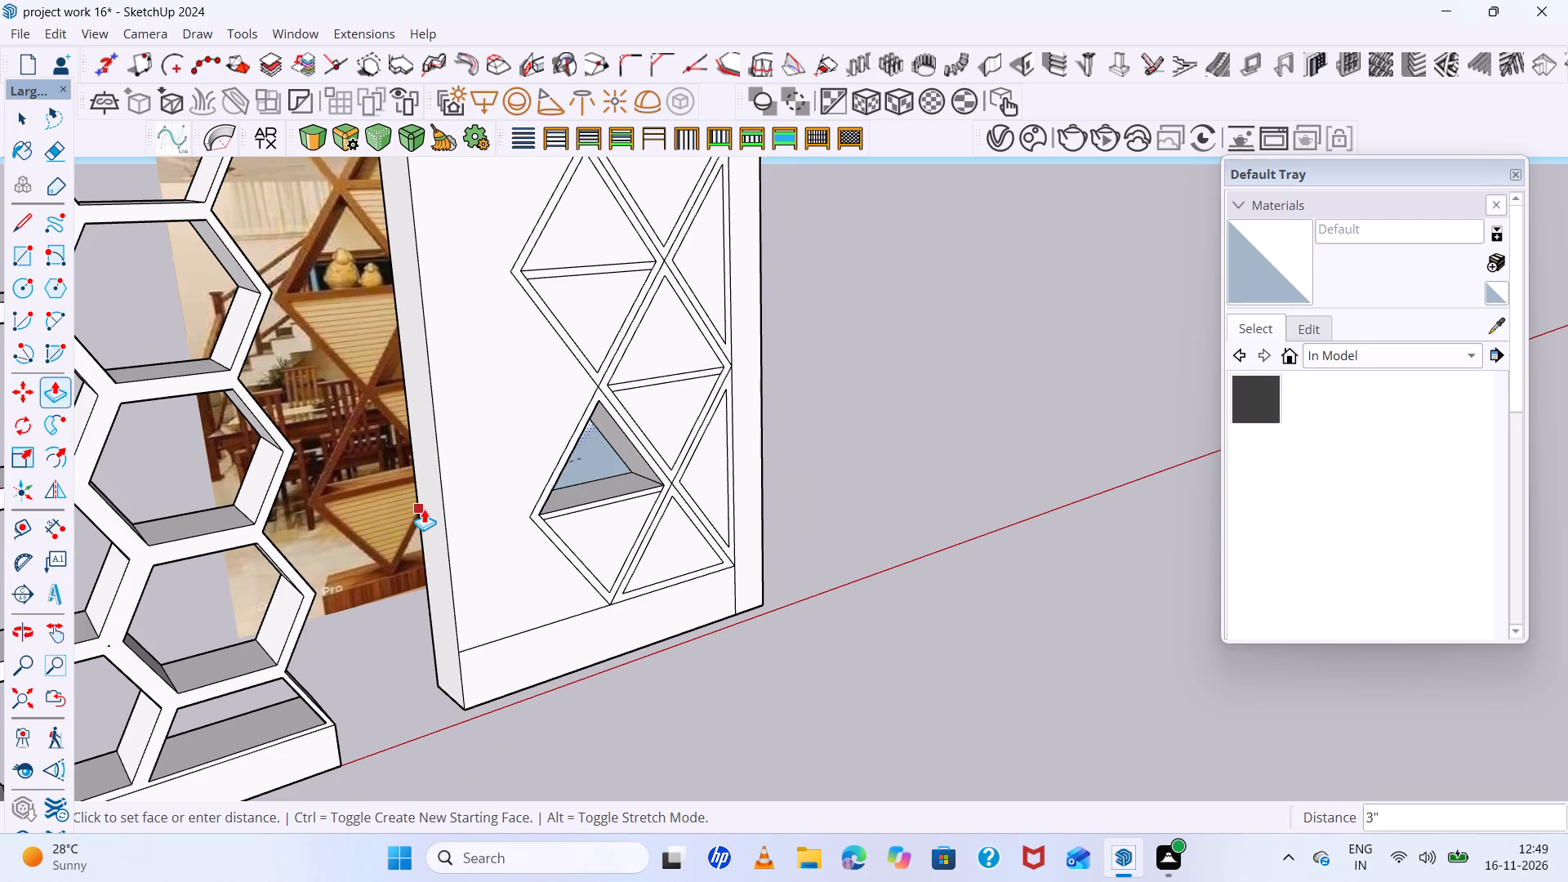
click(421, 509)
Push the triangle above the divider in the upper outer diamond cell 3" back through the panel to cut an opening.
scroll(653, 501, down, 5)
middle_drag(644, 494, 580, 442)
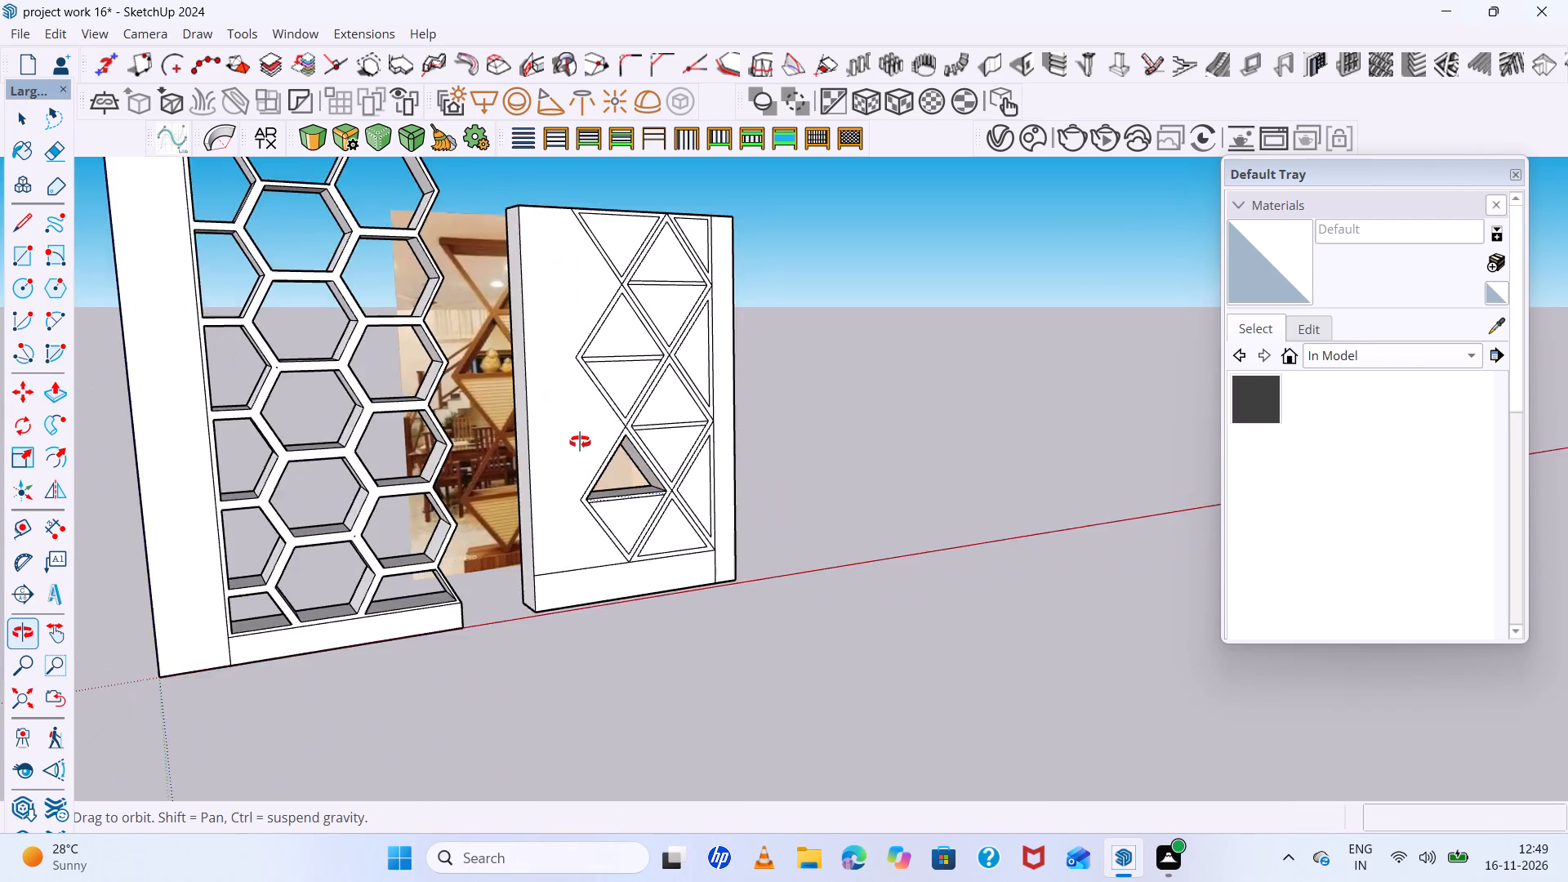
middle_drag(580, 442, 714, 606)
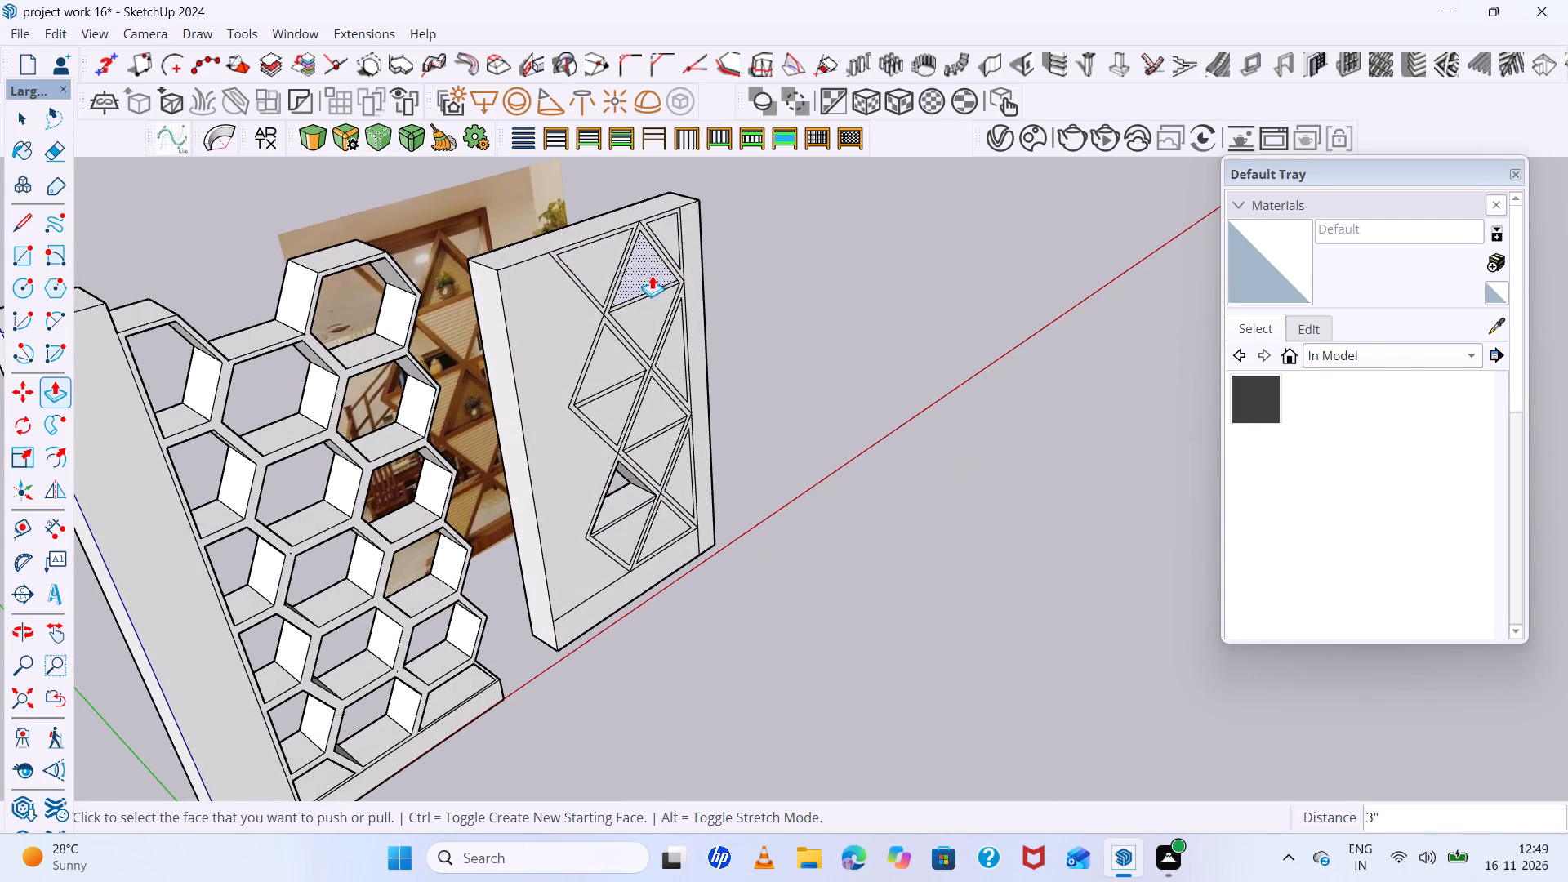
scroll(550, 347, down, 1)
scroll(706, 395, down, 5)
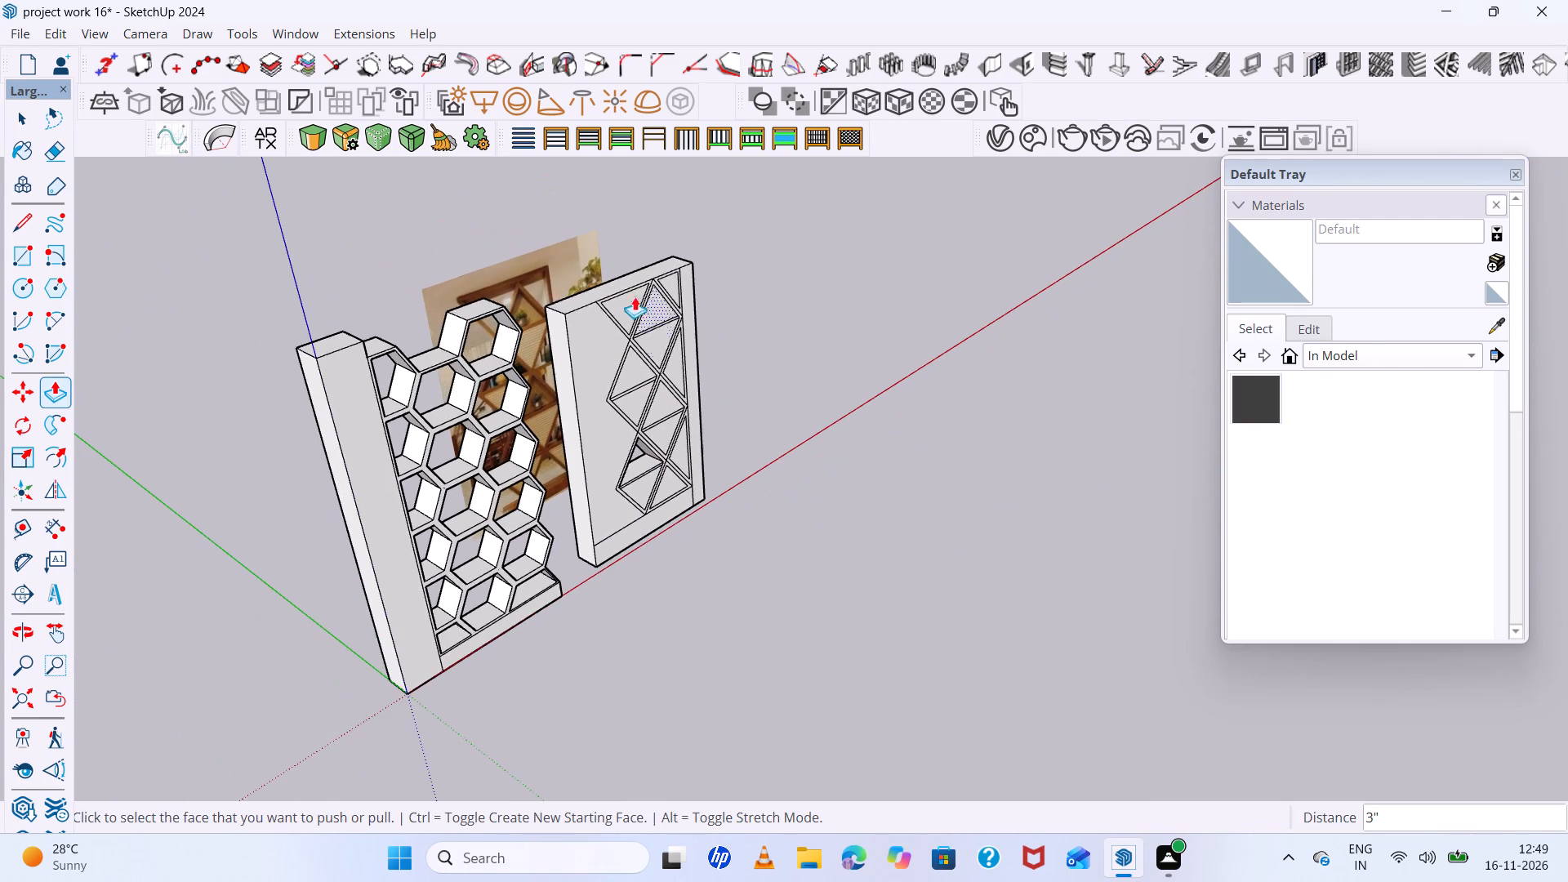
scroll(674, 330, down, 4)
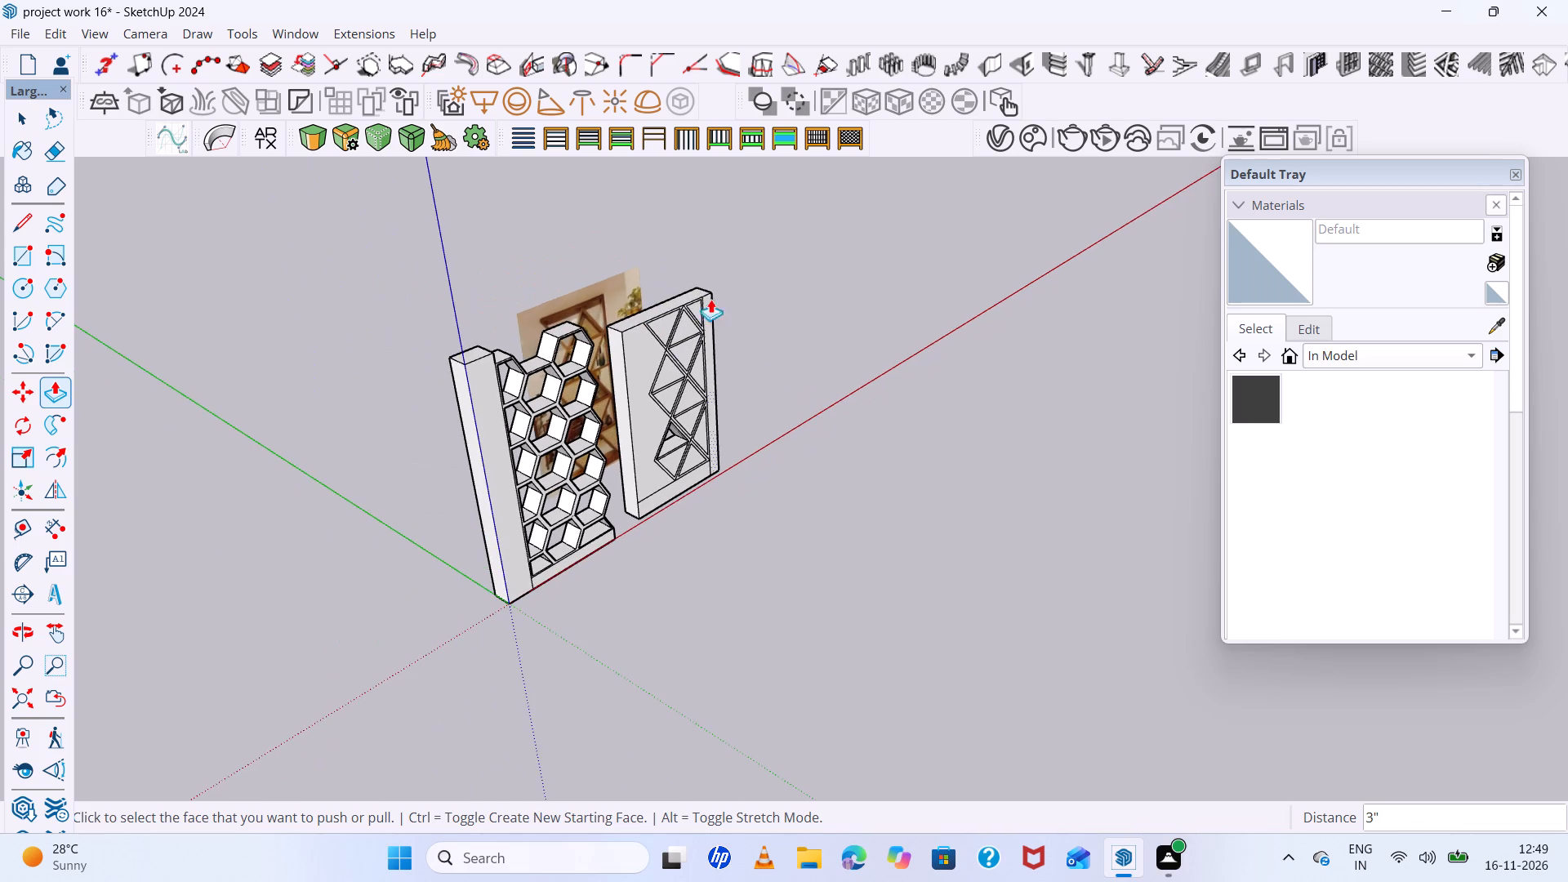
scroll(694, 292, down, 5)
scroll(687, 291, up, 20)
scroll(687, 291, up, 4)
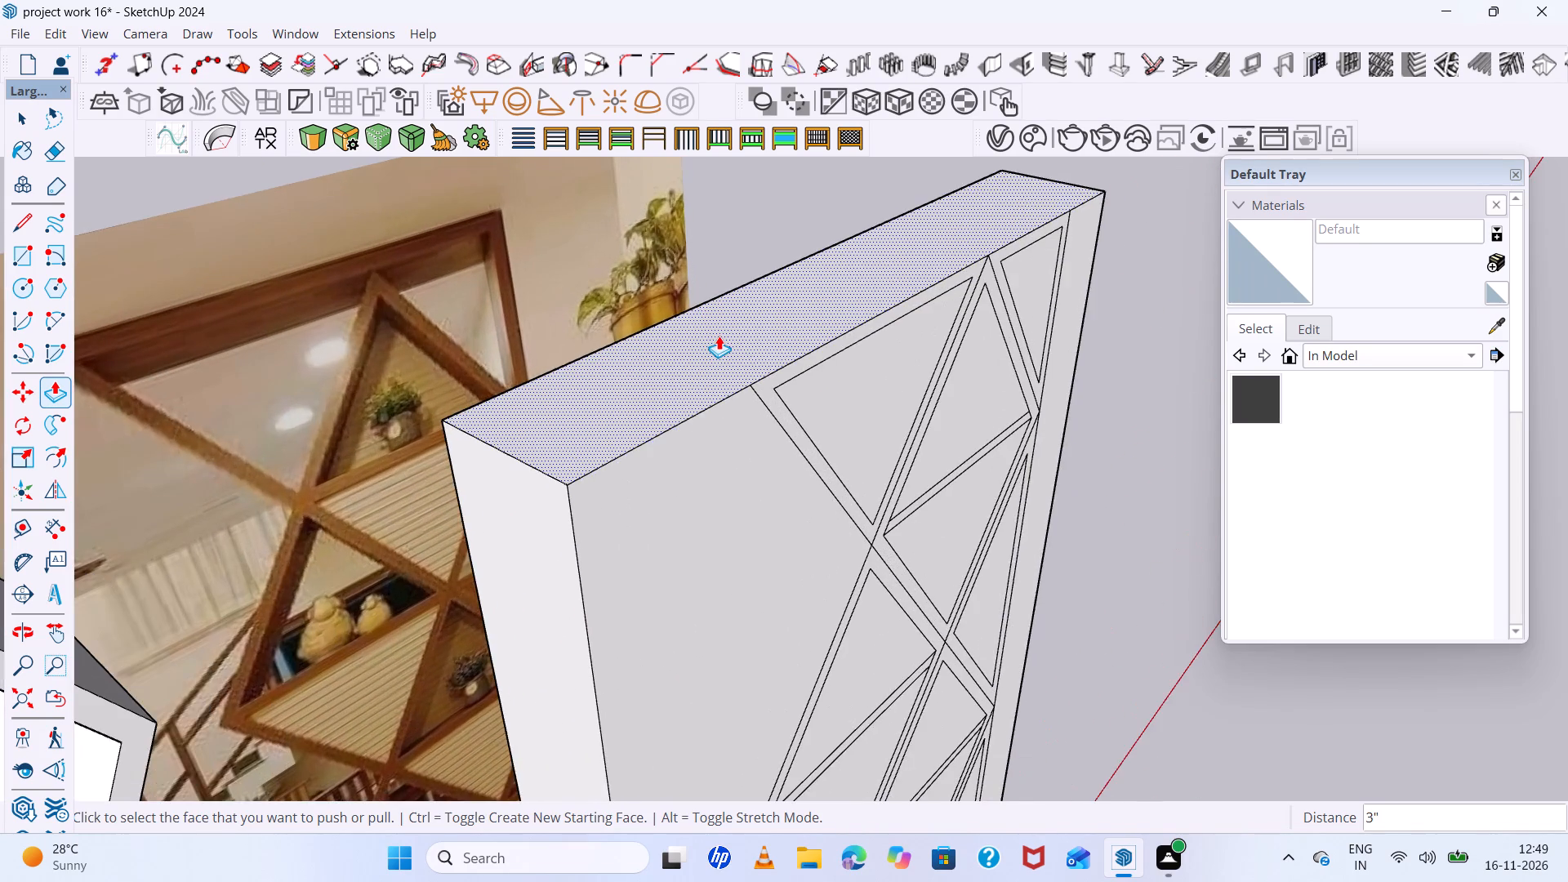
scroll(644, 292, down, 4)
click(774, 526)
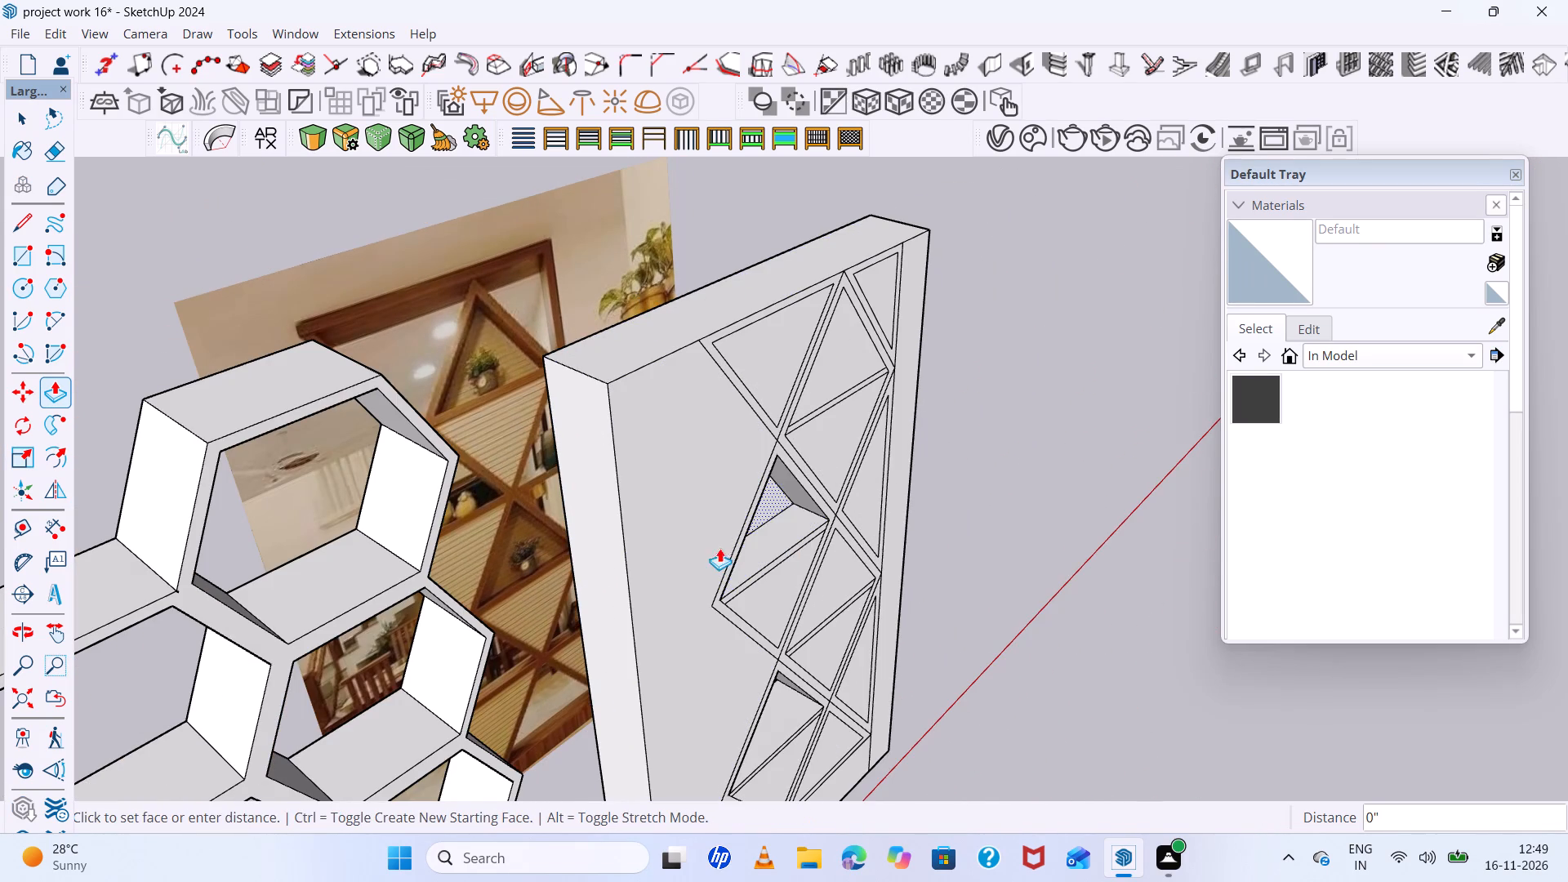
click(574, 563)
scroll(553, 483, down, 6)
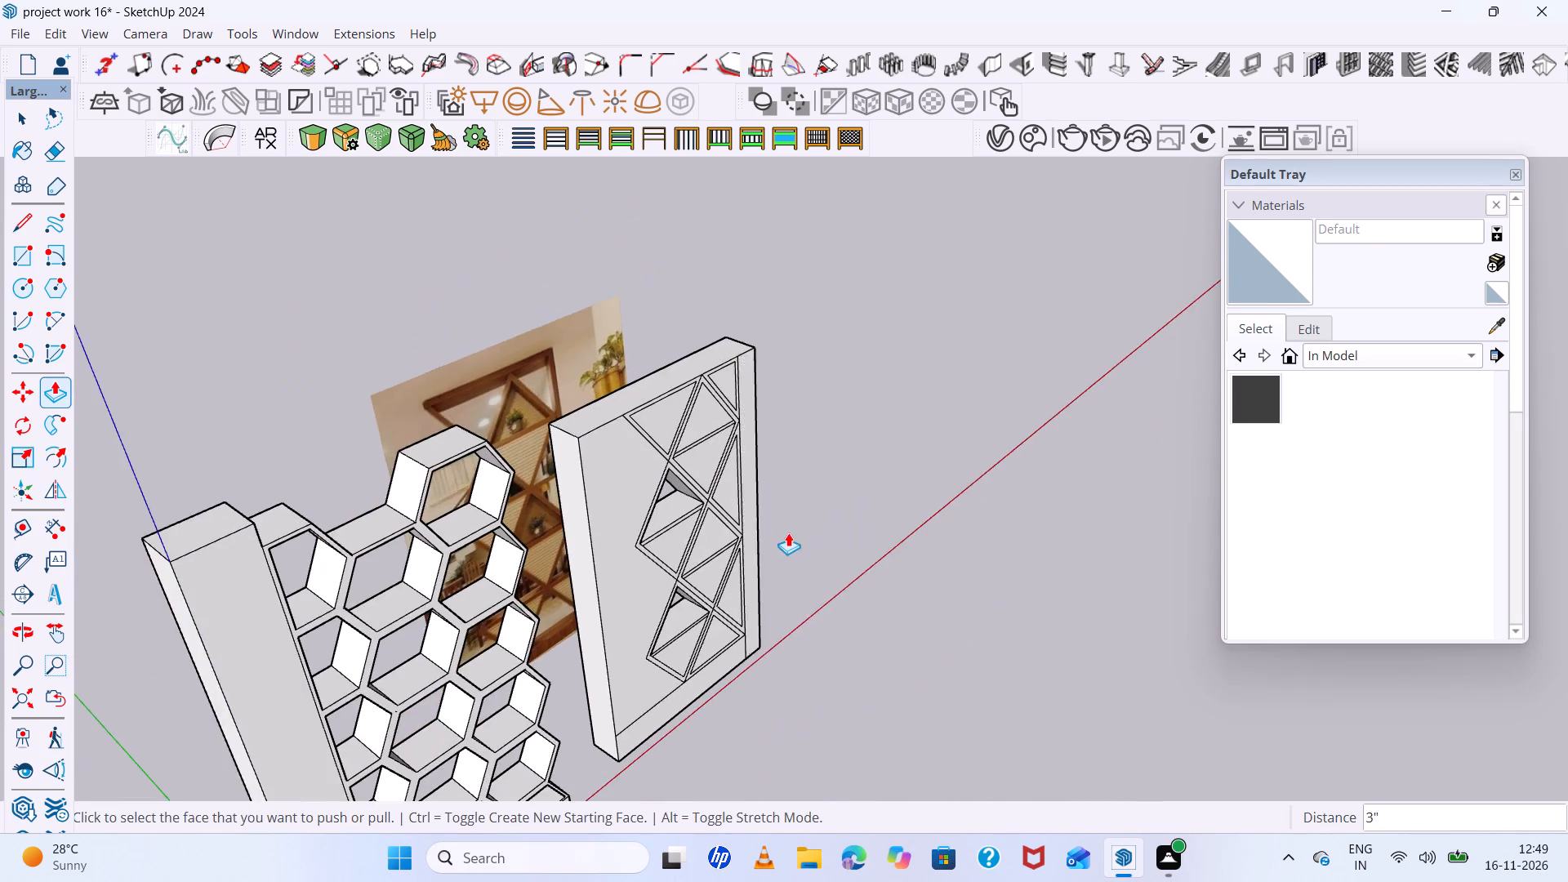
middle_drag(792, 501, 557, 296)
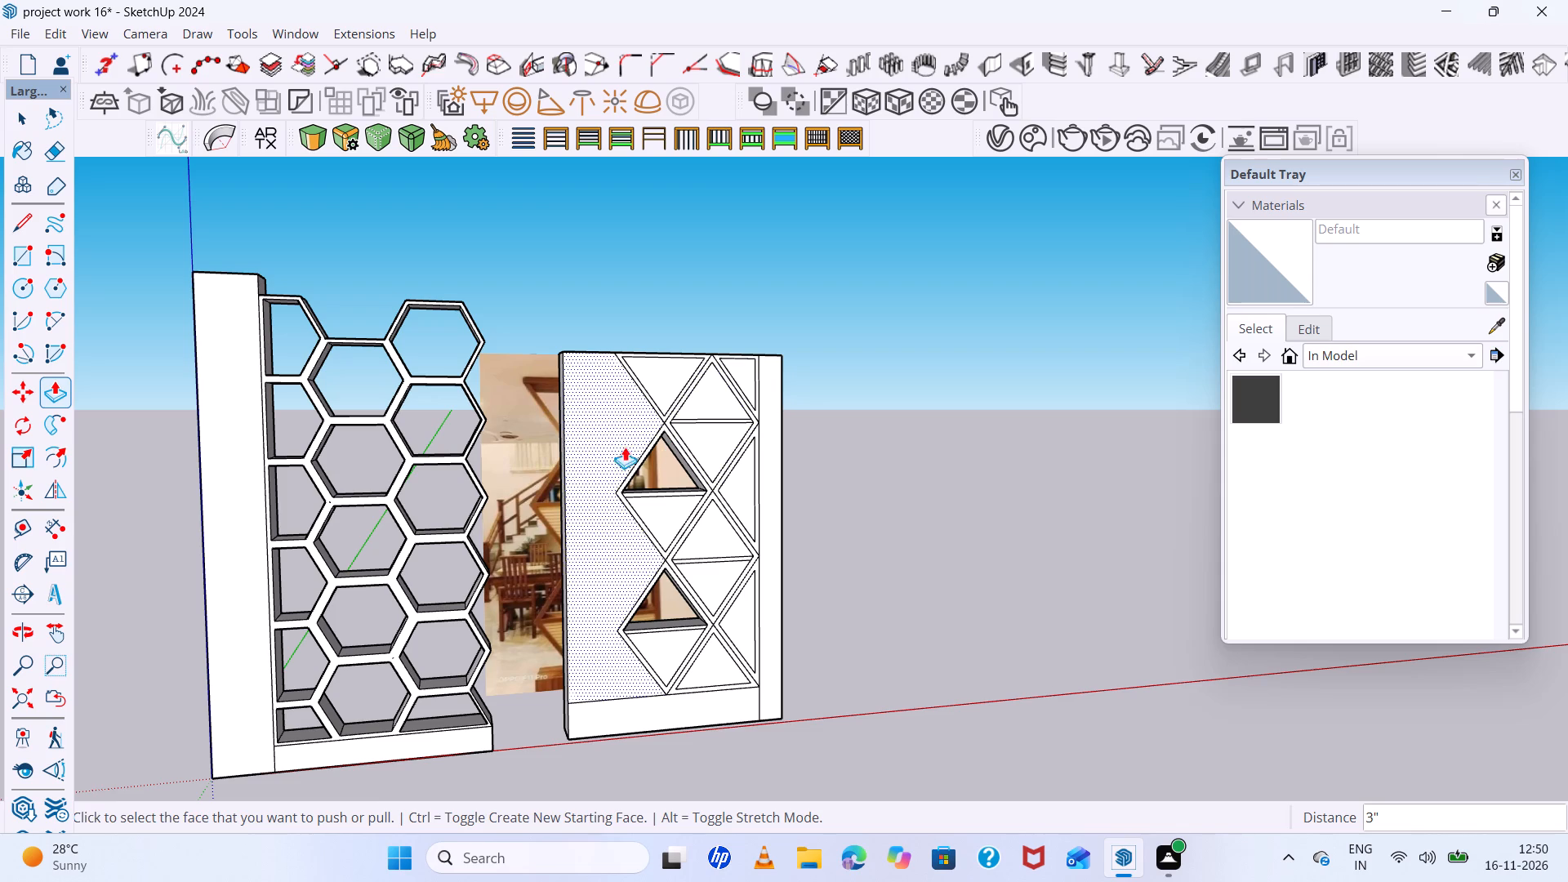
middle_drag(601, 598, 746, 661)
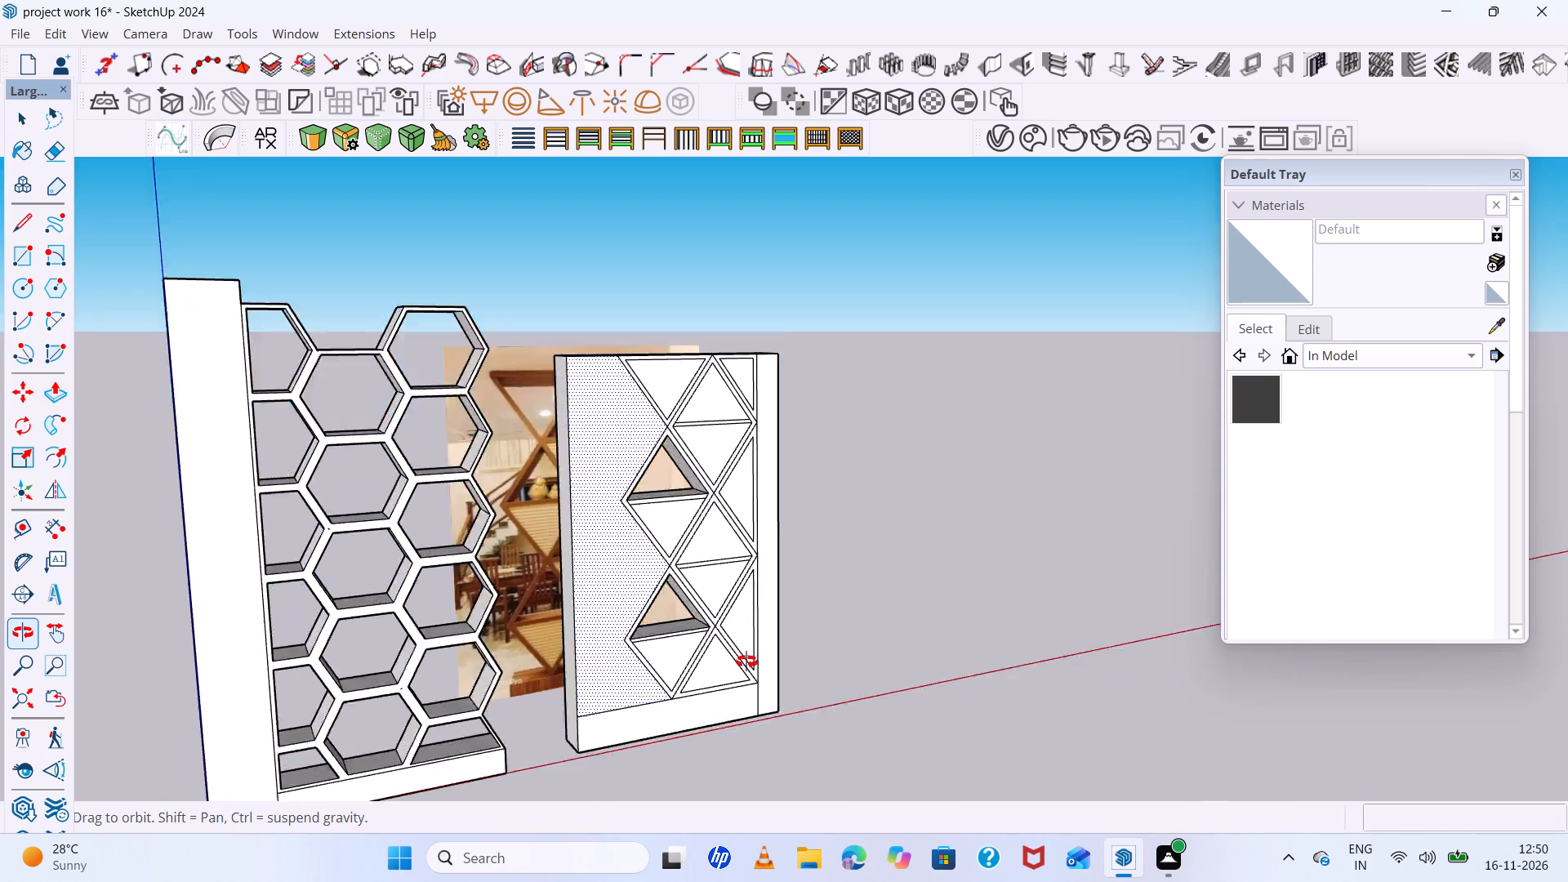
Examine the honeycomb and diamond lattice panels from below and above, checking the openings cut through the diamond panel.
middle_drag(746, 661, 693, 455)
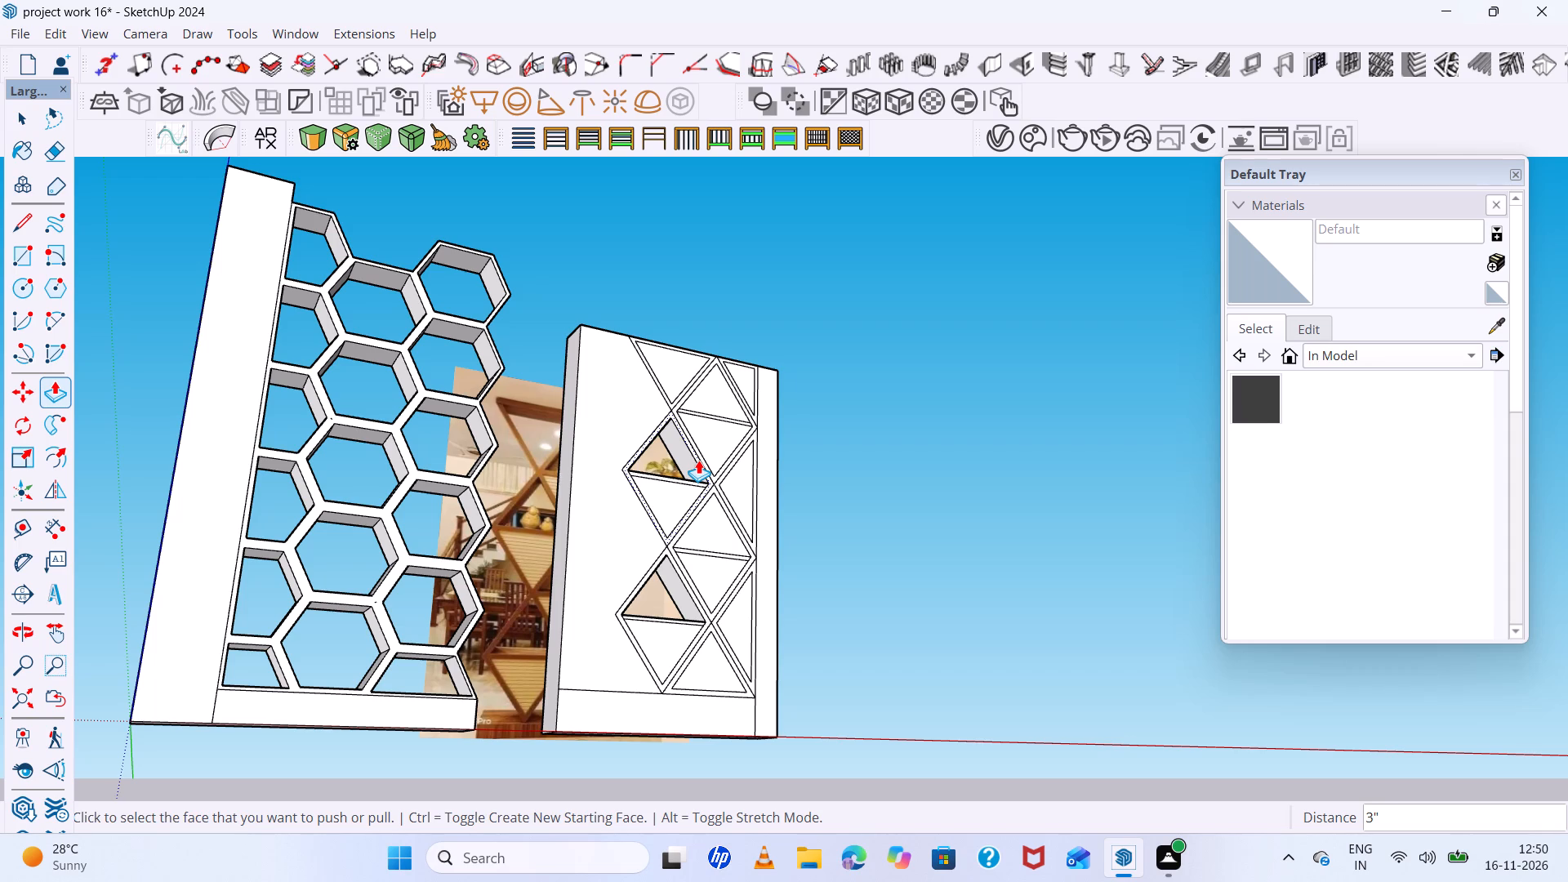
scroll(679, 444, down, 5)
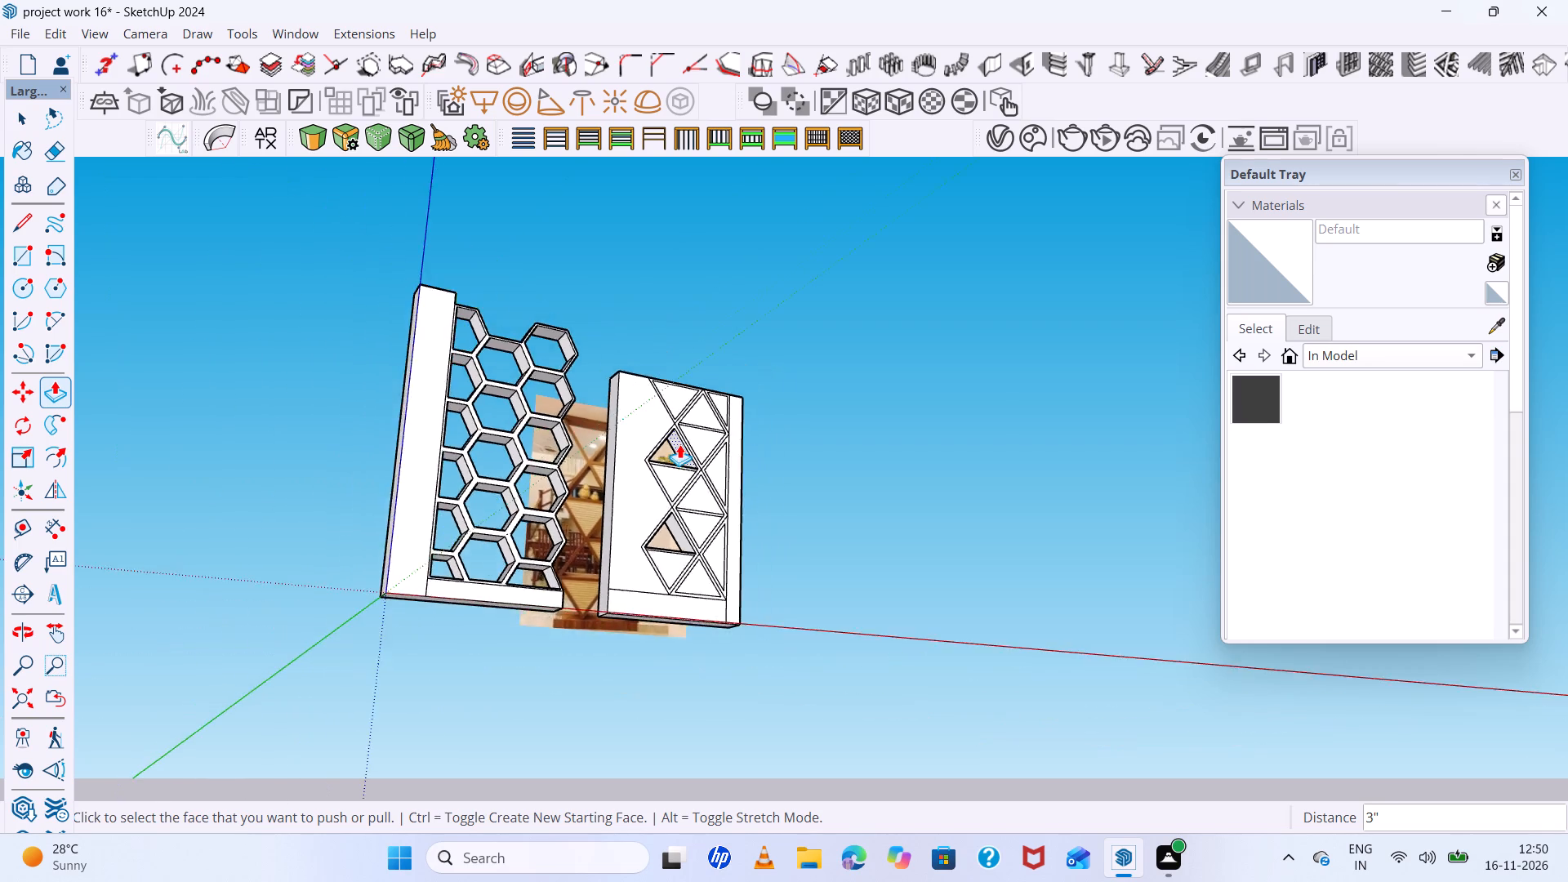
scroll(679, 444, up, 4)
scroll(679, 444, down, 5)
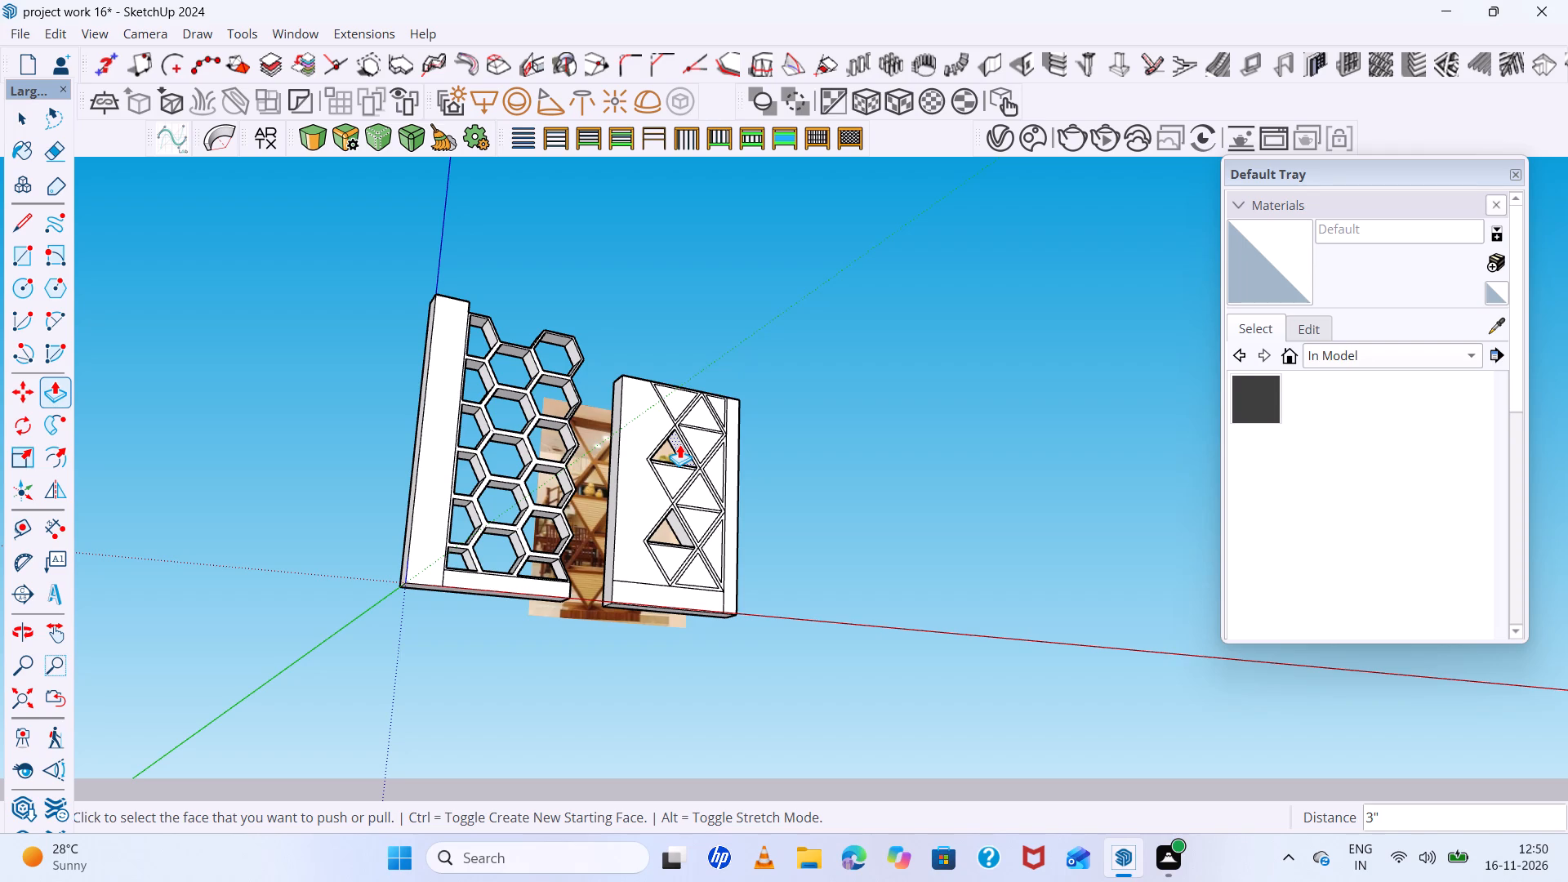
scroll(679, 444, down, 10)
scroll(691, 459, up, 9)
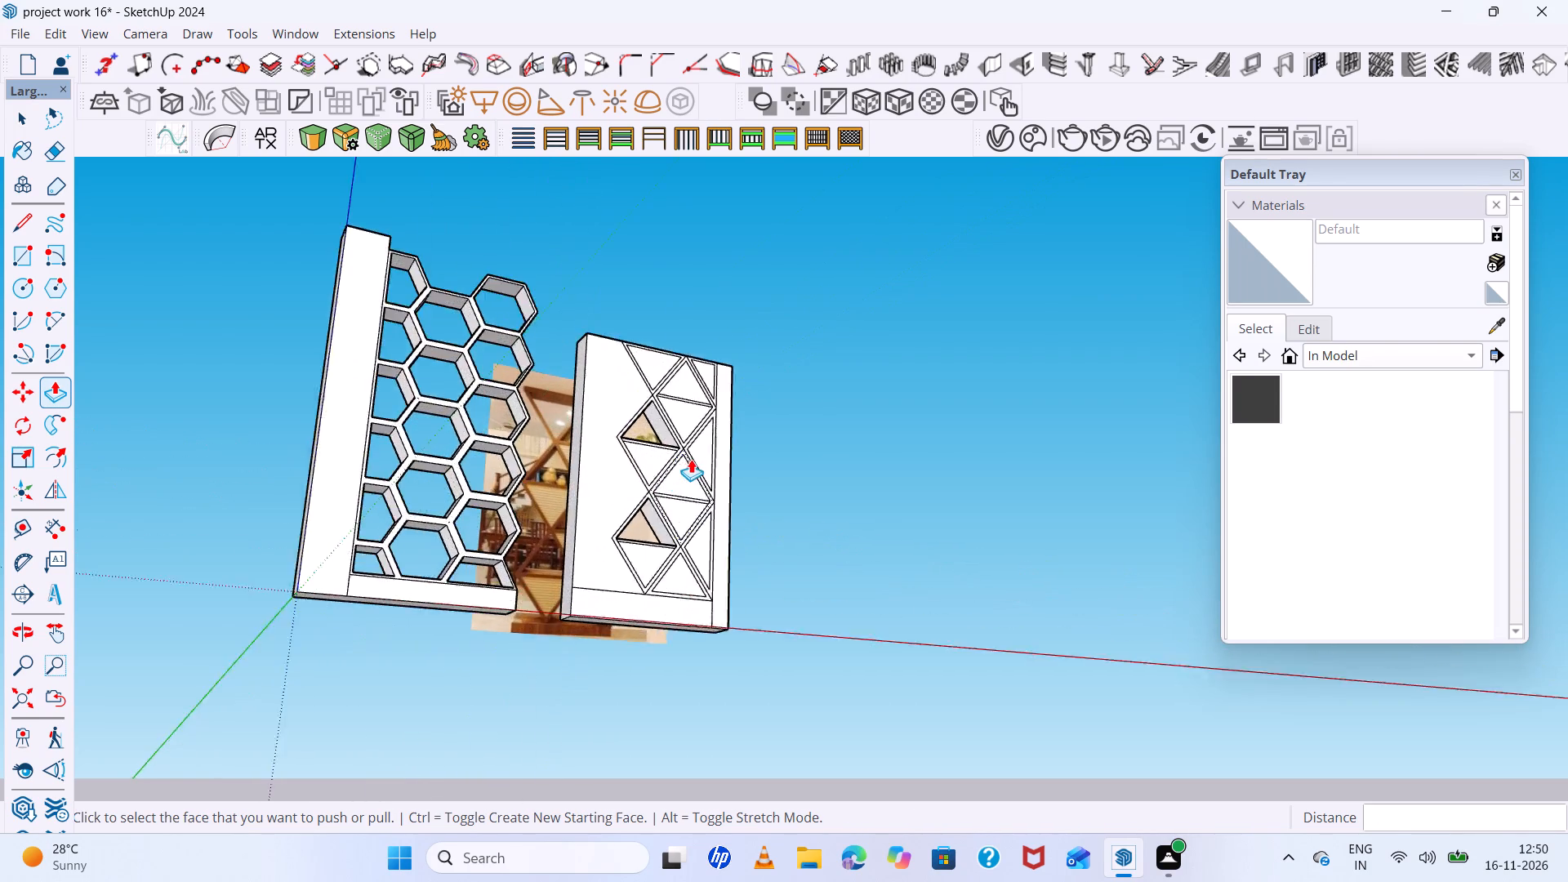
scroll(691, 459, up, 8)
middle_drag(677, 448, 734, 697)
scroll(725, 676, up, 1)
scroll(639, 523, down, 13)
scroll(635, 385, up, 11)
scroll(528, 394, down, 5)
Push the inverted triangle at the diamond panel's top edge and the small top corner triangle 3" back to cut openings.
middle_drag(532, 399, 684, 440)
scroll(638, 450, up, 2)
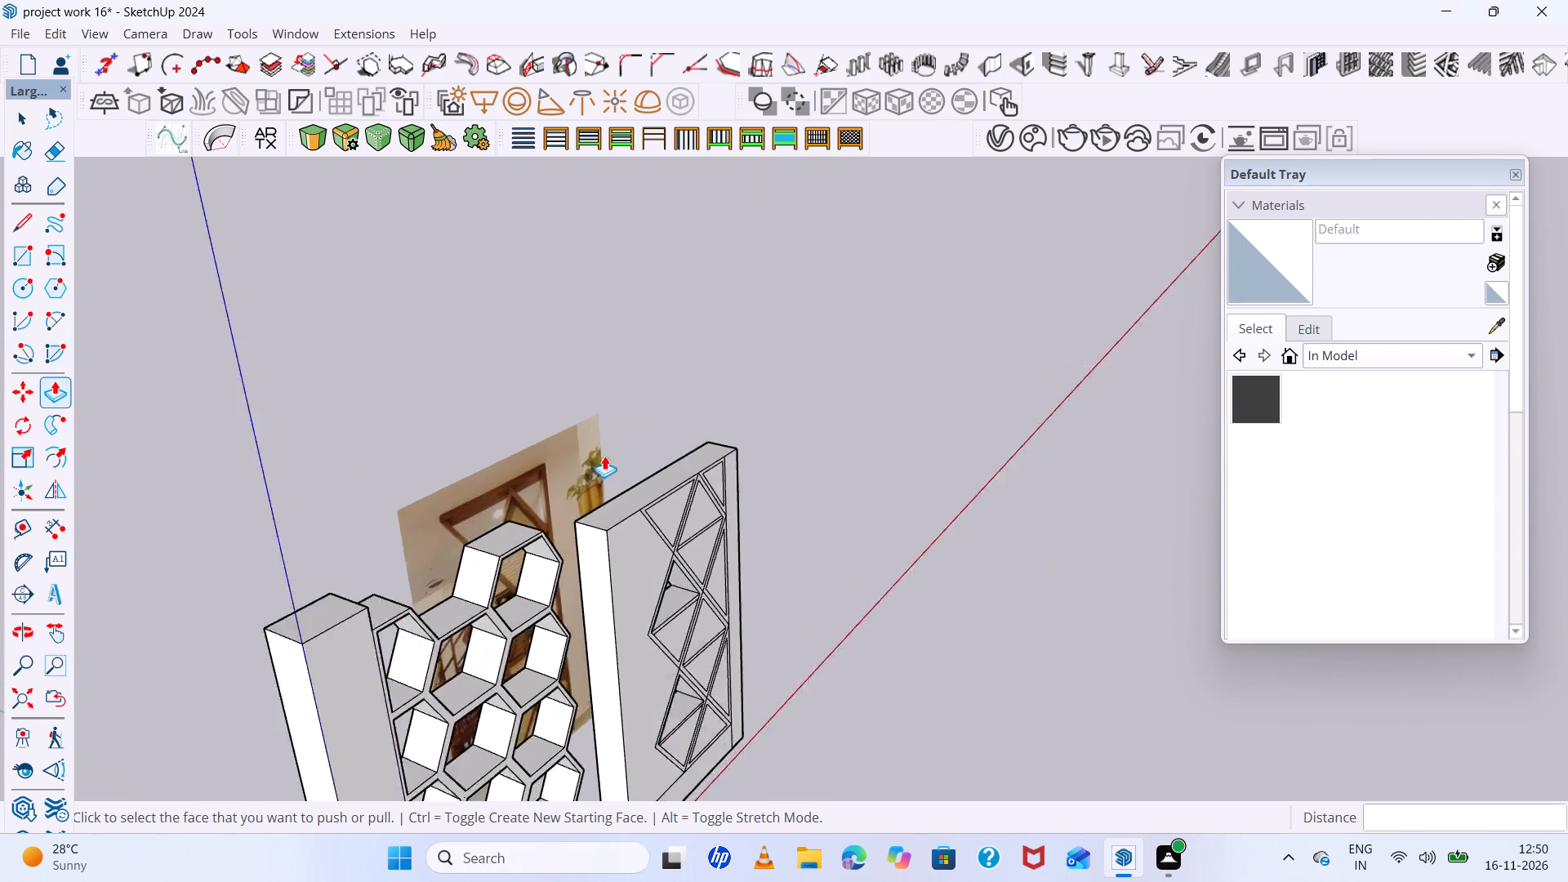
scroll(604, 456, up, 5)
scroll(445, 468, down, 5)
middle_drag(382, 488, 261, 490)
scroll(673, 493, up, 5)
scroll(523, 477, up, 6)
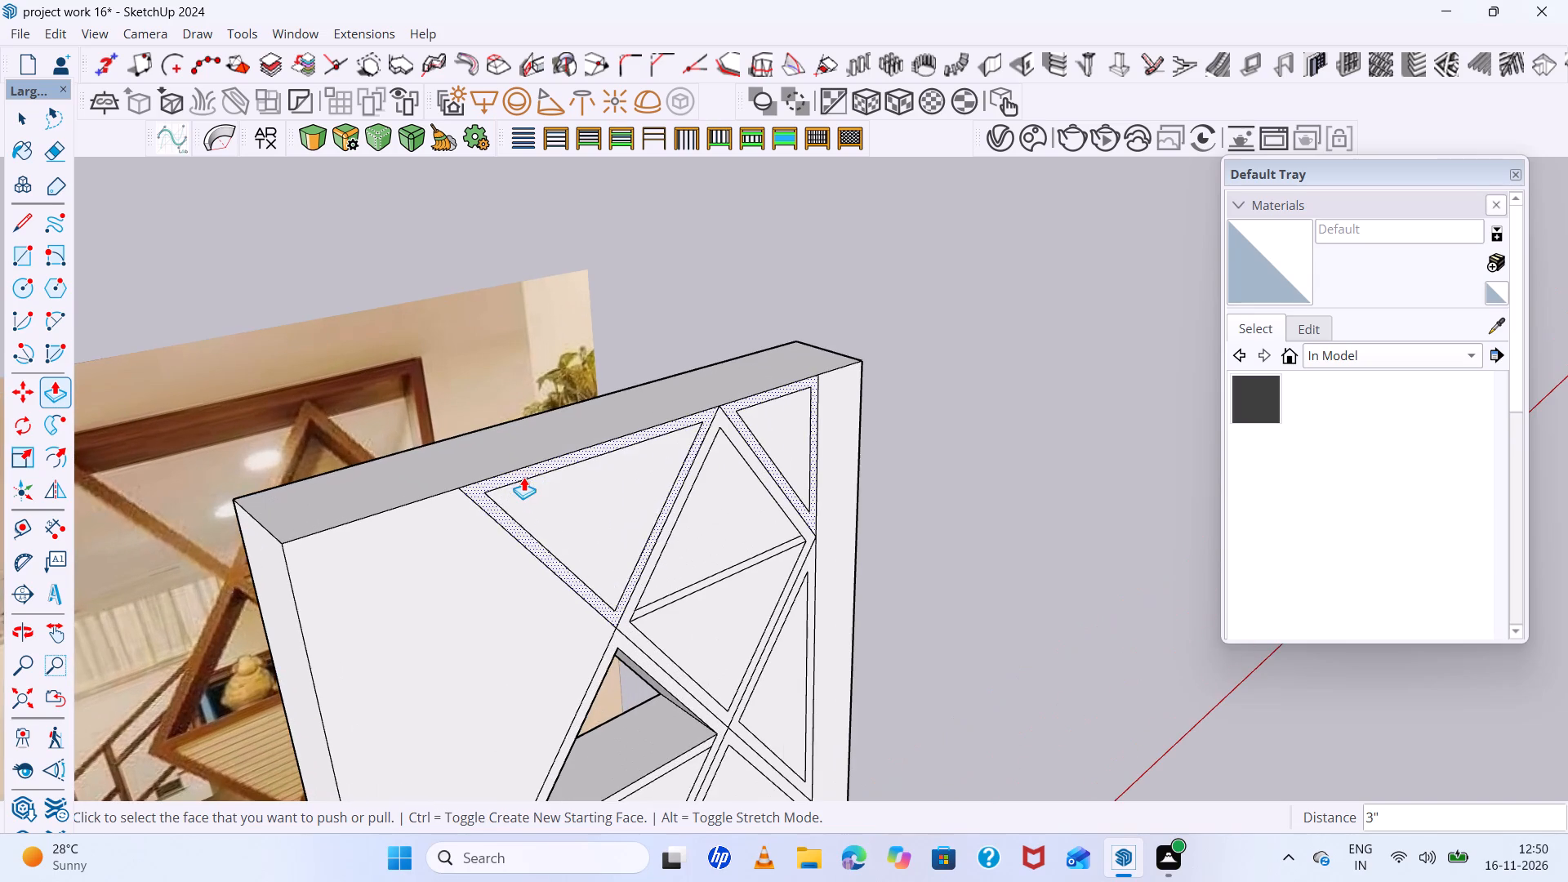
click(589, 497)
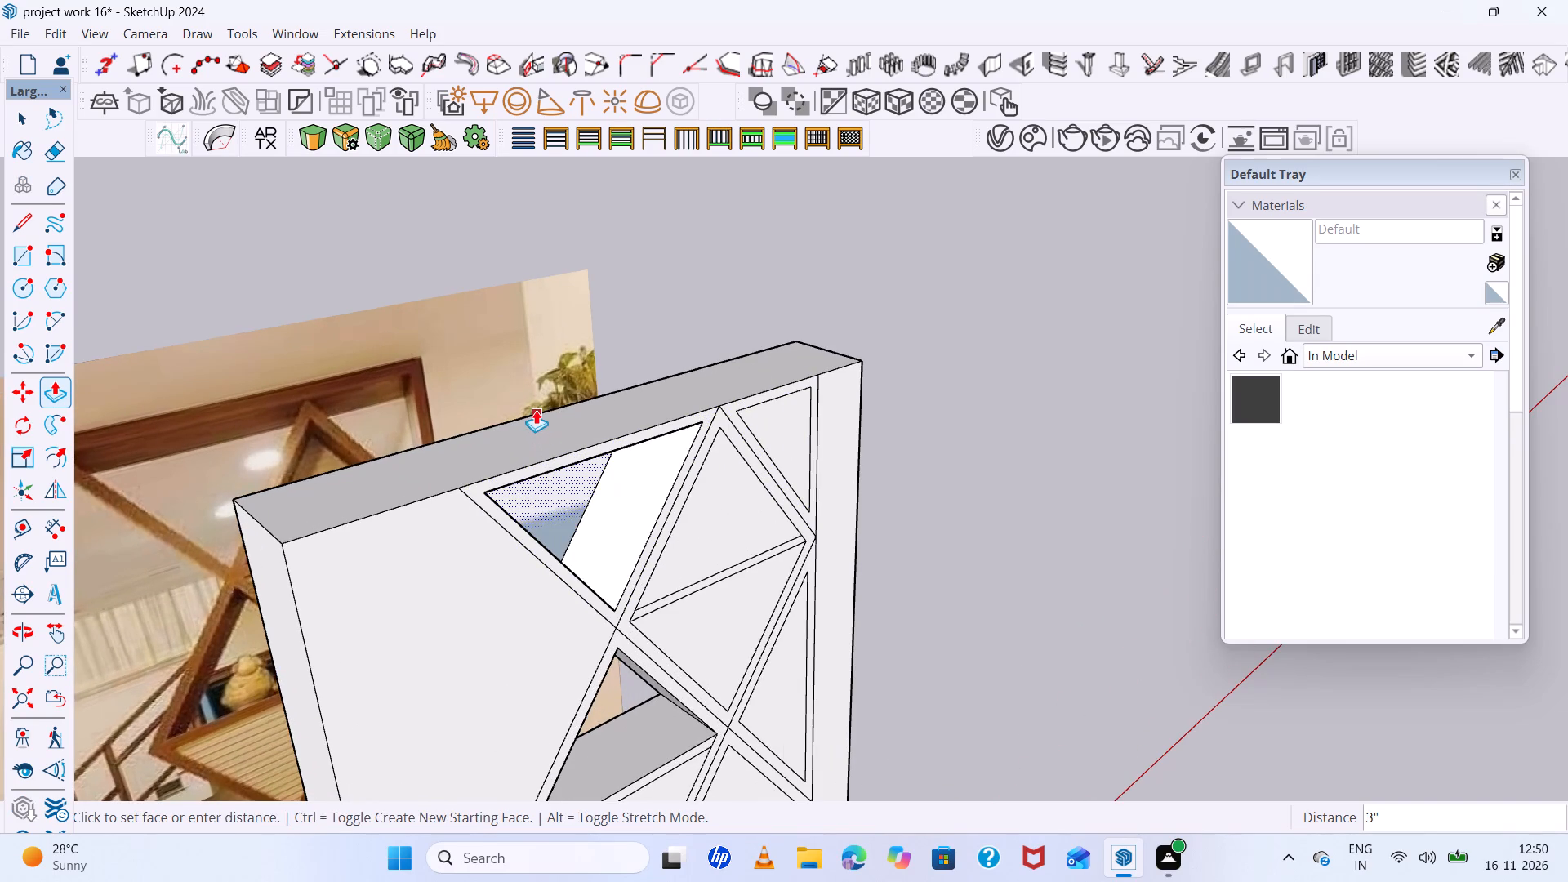
click(536, 410)
double_click(793, 447)
Push the upper full side triangle beside the diamond panel's vertical frame strip back through the panel to cut an opening.
scroll(787, 445, down, 5)
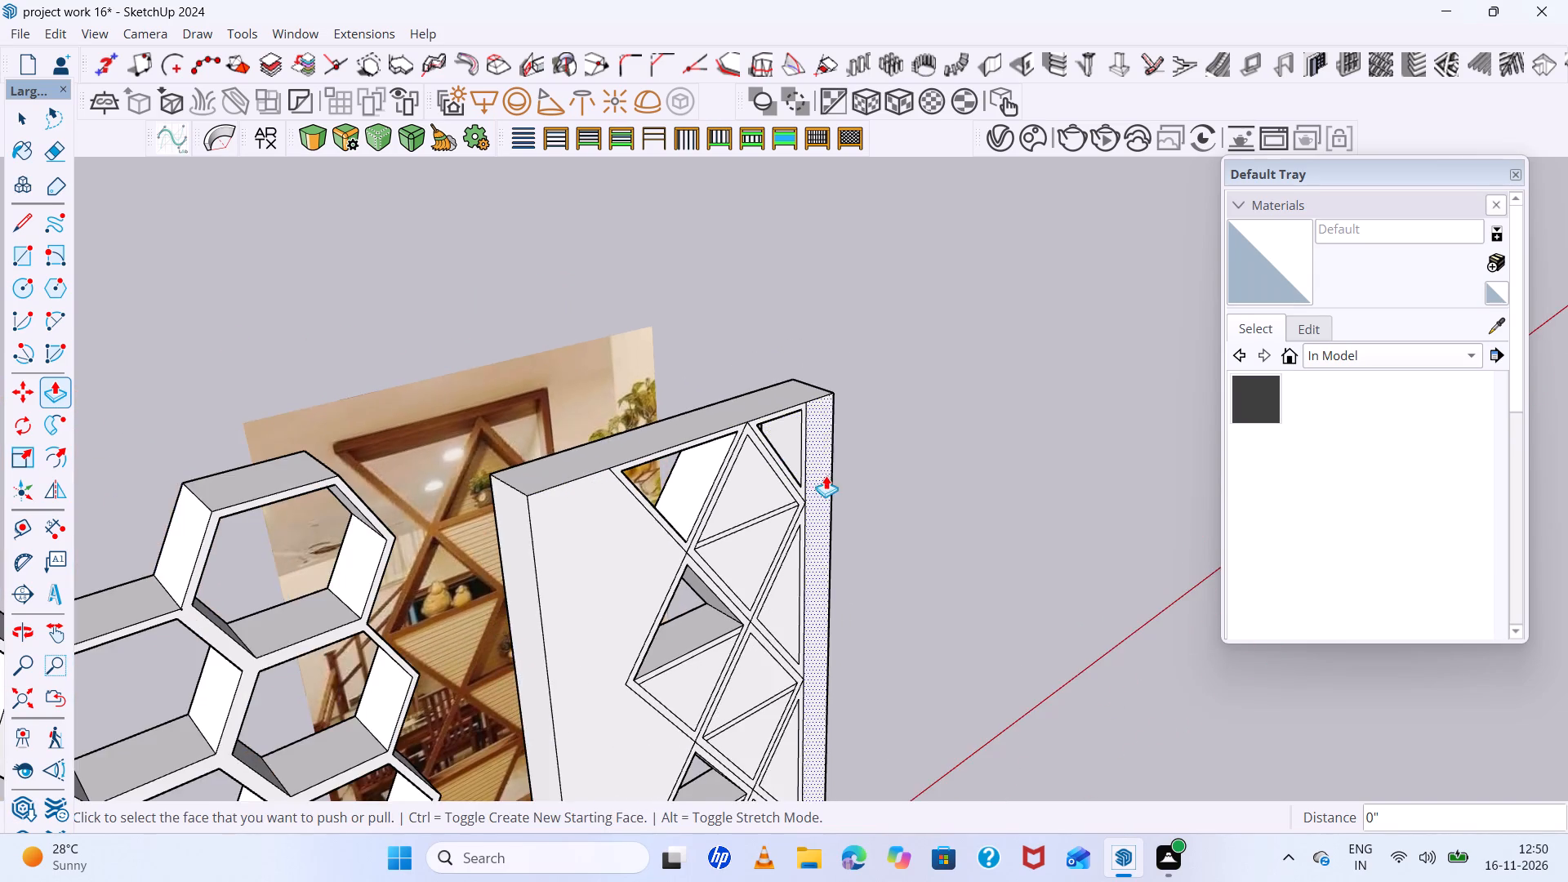
middle_drag(826, 475, 586, 381)
scroll(587, 385, down, 5)
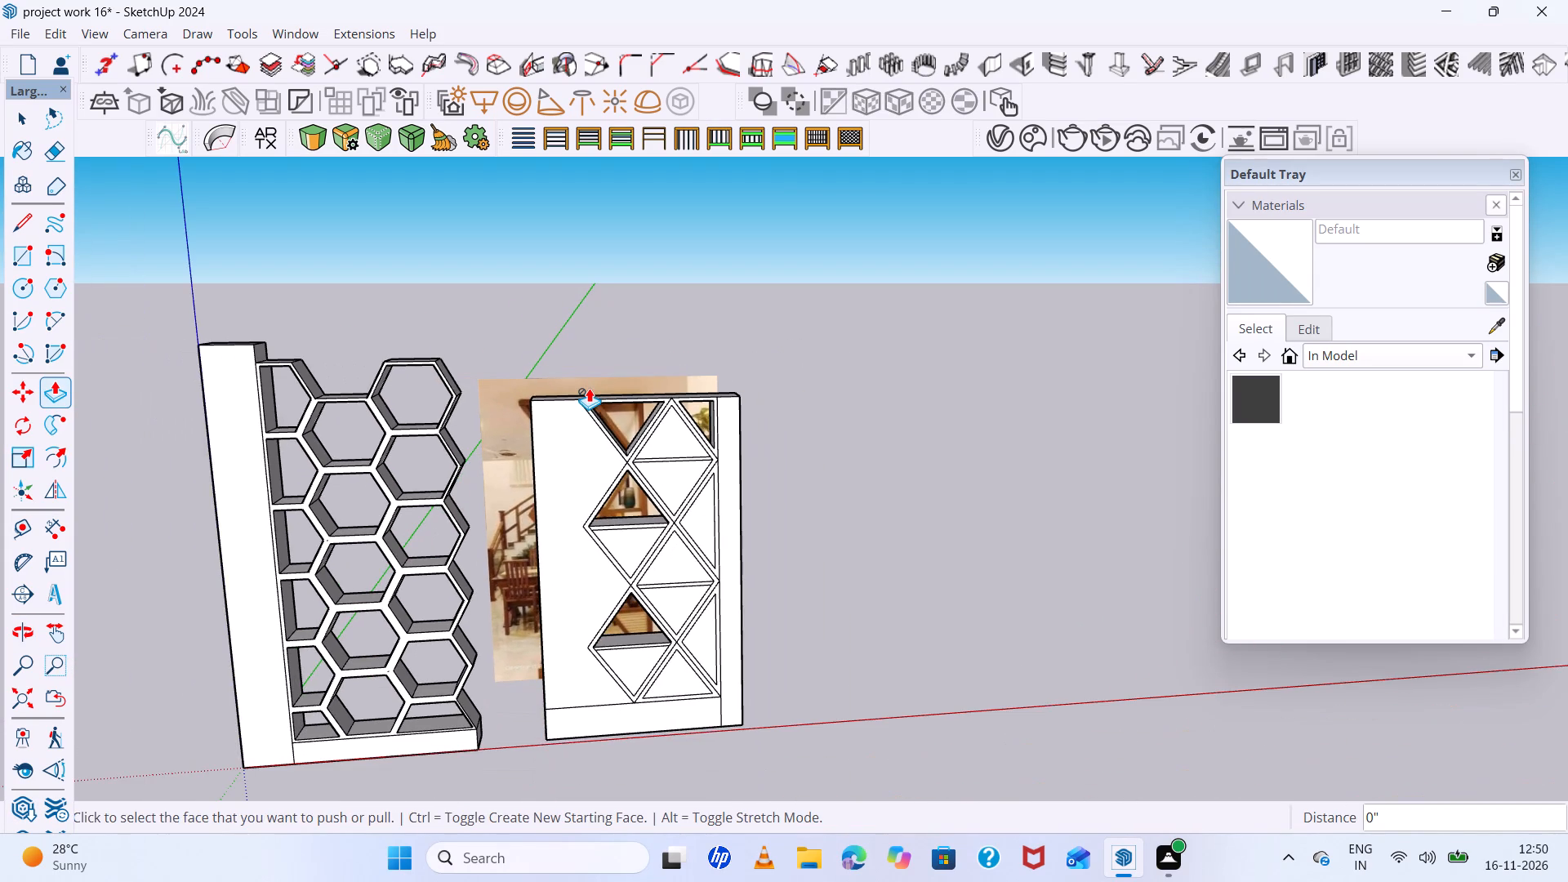
scroll(777, 488, down, 3)
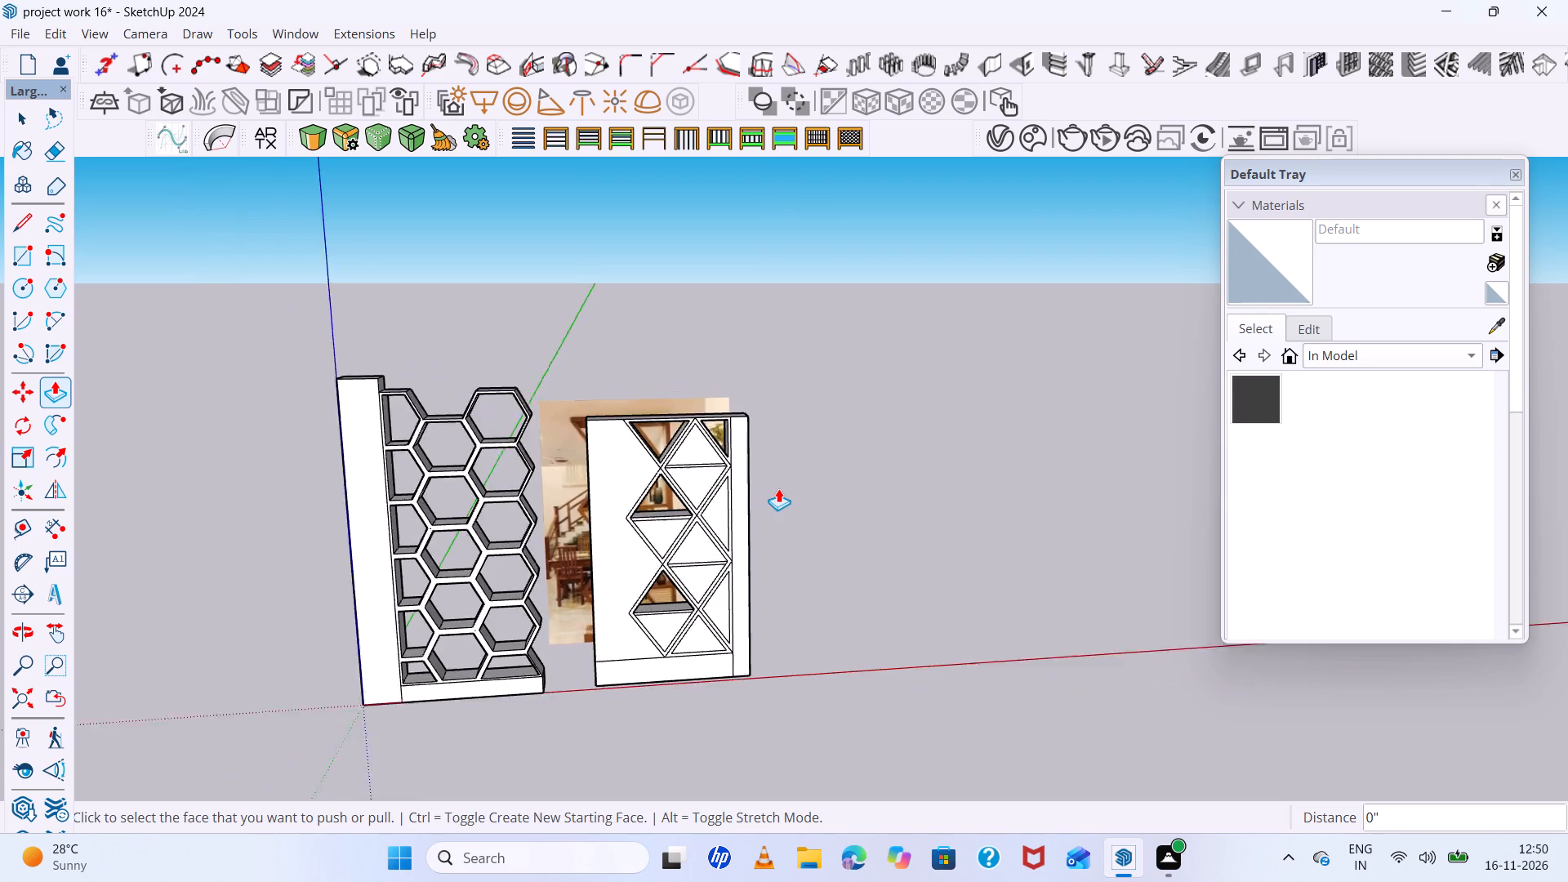
scroll(778, 488, down, 3)
middle_drag(749, 551, 660, 649)
scroll(723, 311, up, 11)
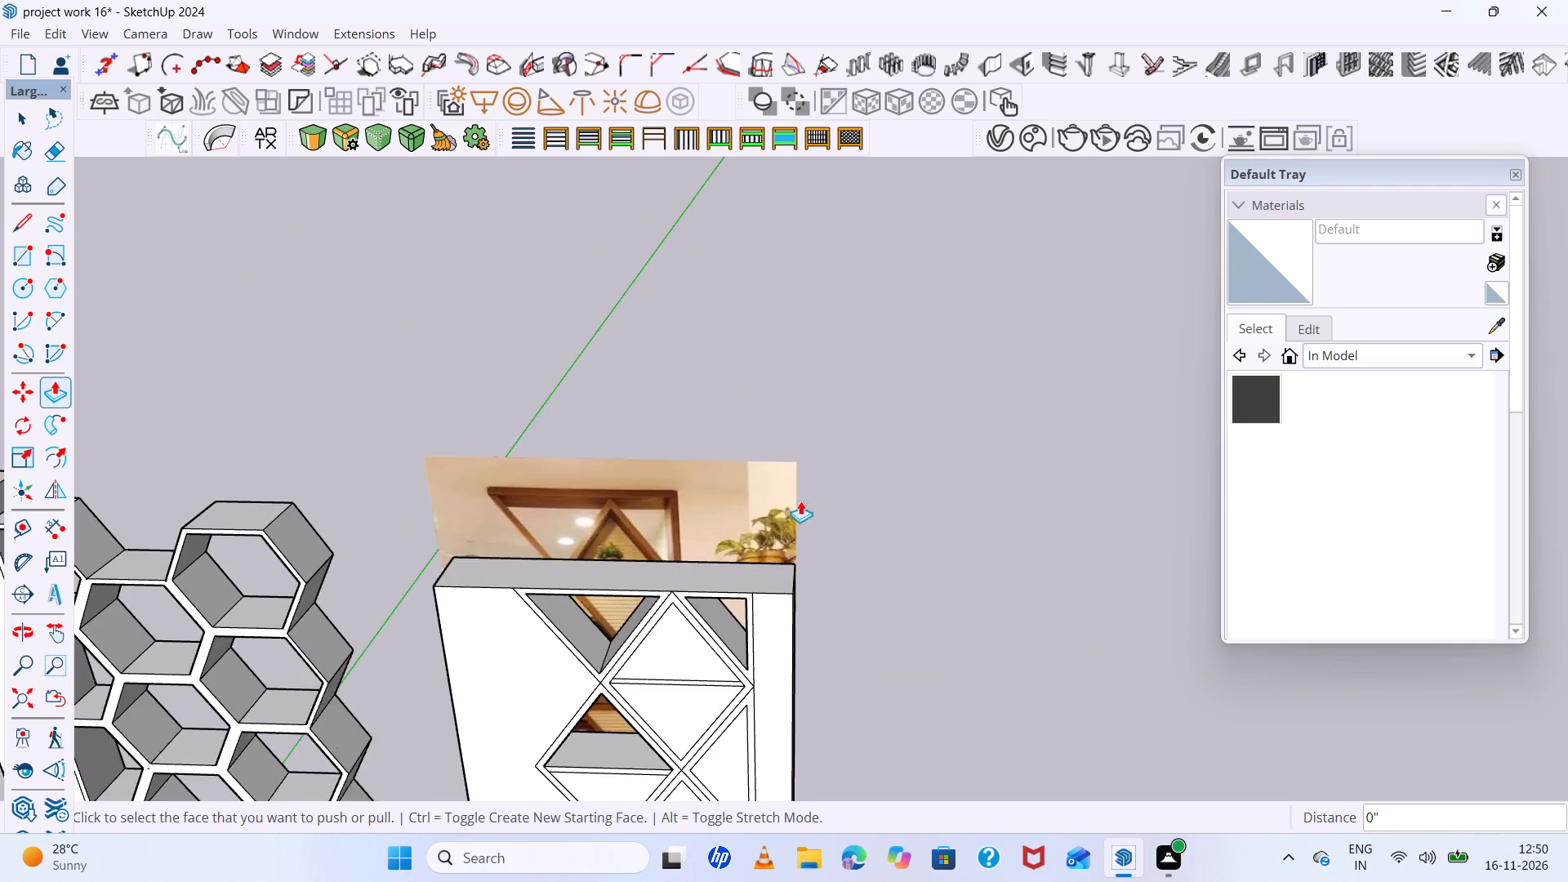
middle_drag(800, 501, 552, 316)
scroll(579, 328, down, 5)
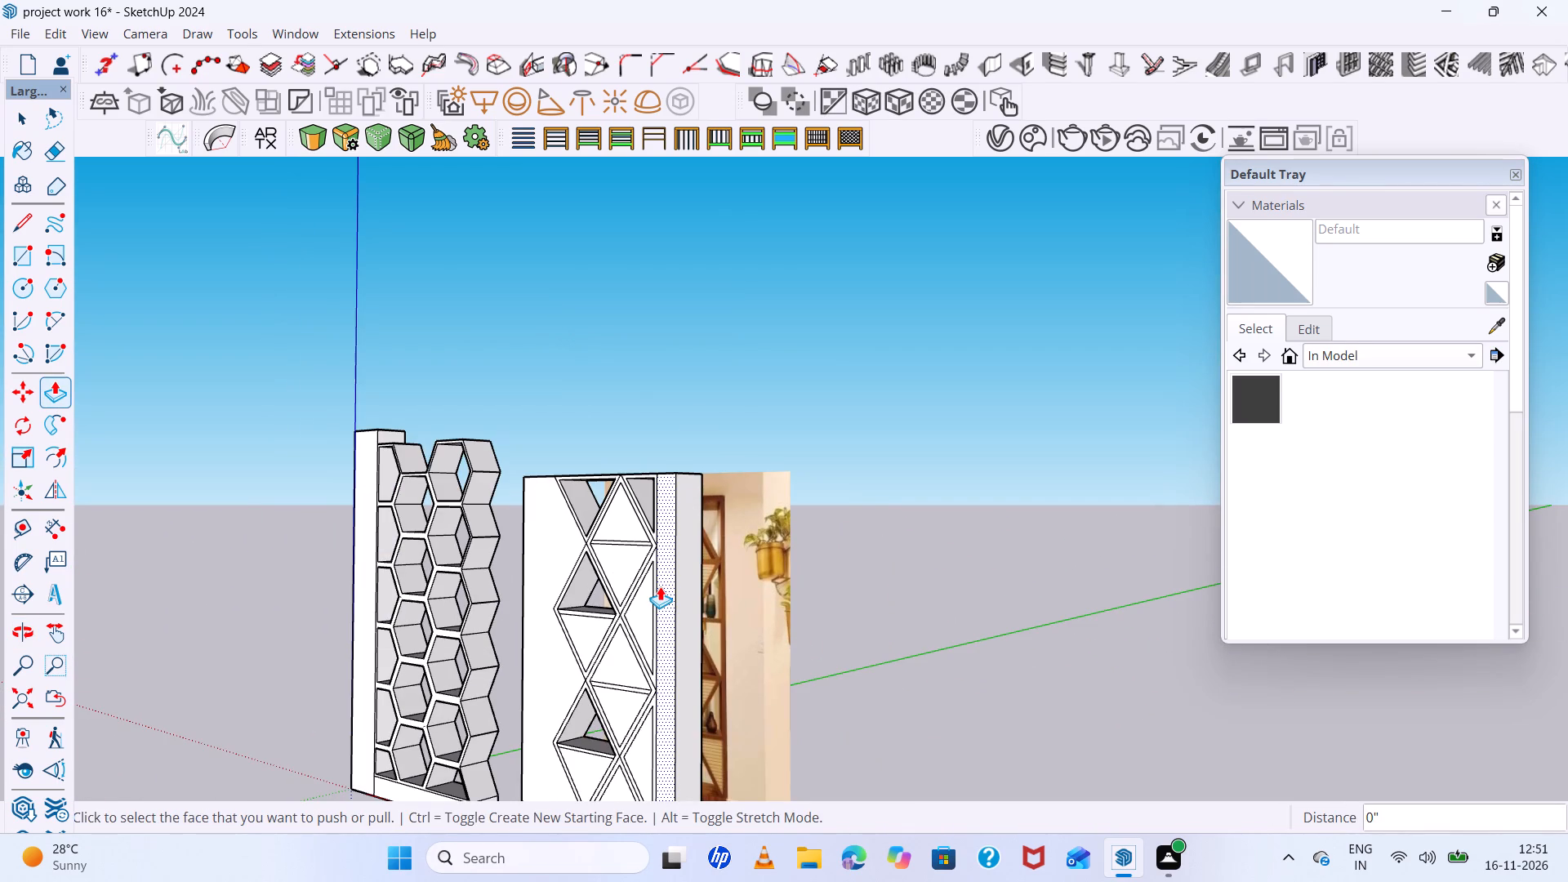
scroll(644, 623, up, 4)
double_click(644, 621)
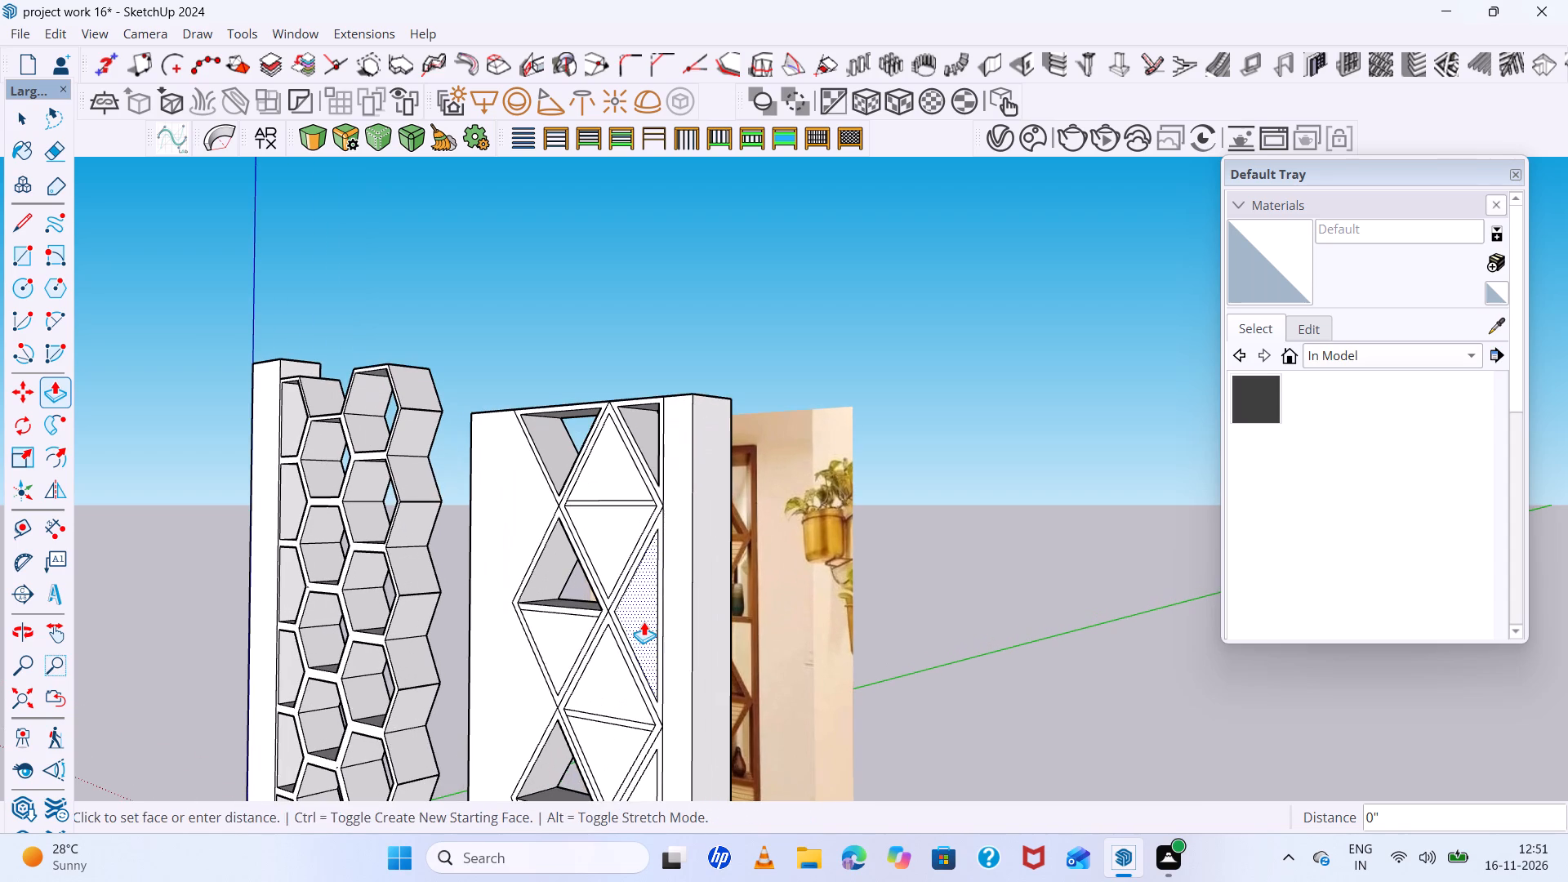
Examine the diamond panel's side triangles and openings against the reference image standing behind it.
scroll(644, 621, down, 6)
middle_drag(739, 675, 791, 645)
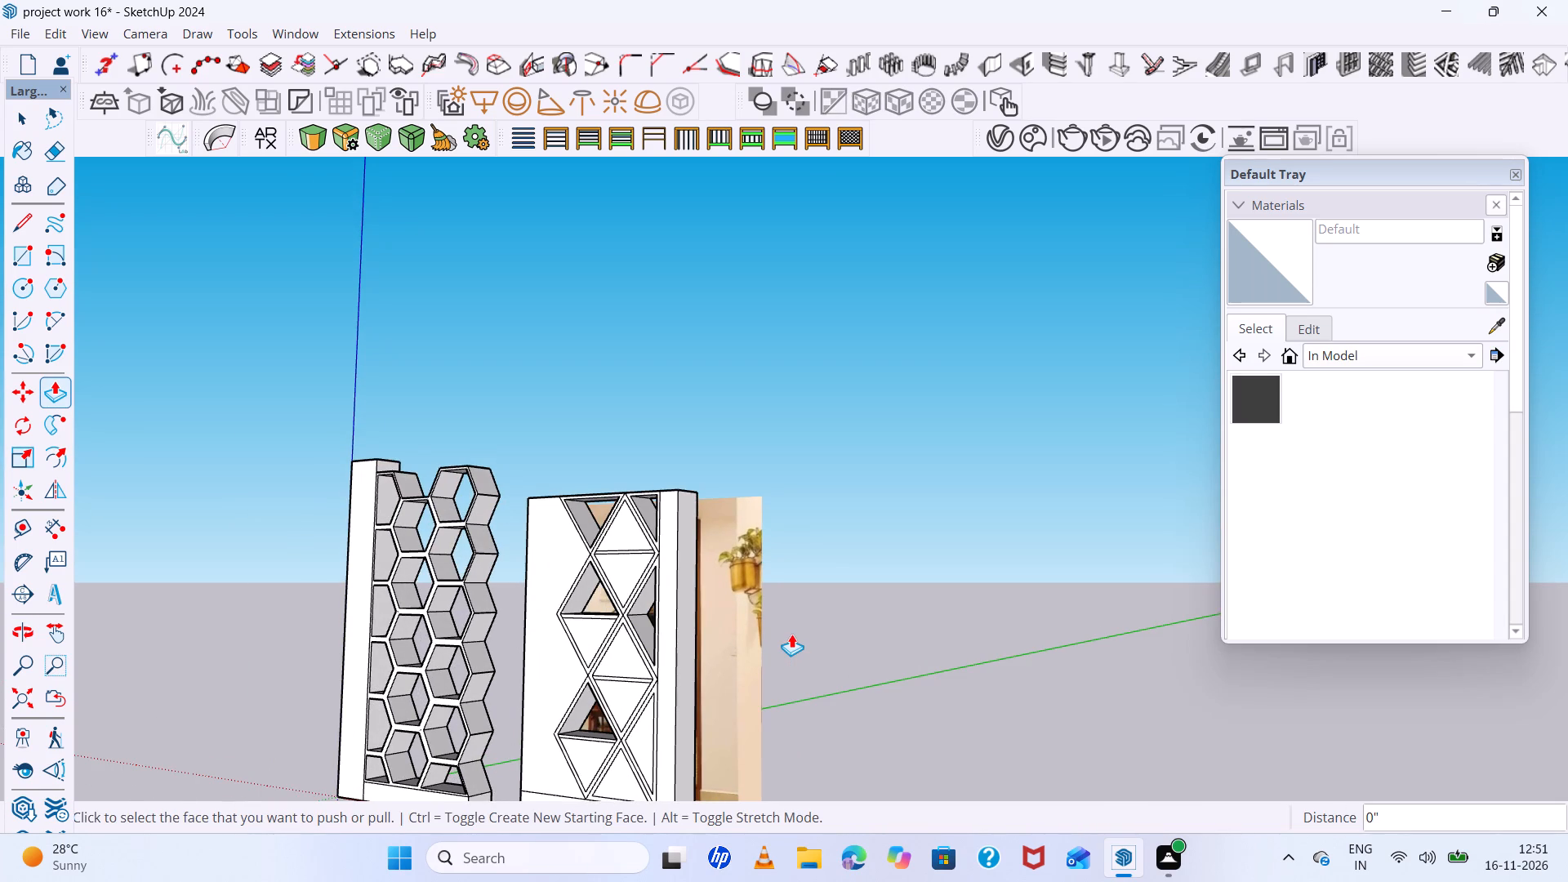
scroll(791, 634, down, 6)
scroll(710, 706, up, 5)
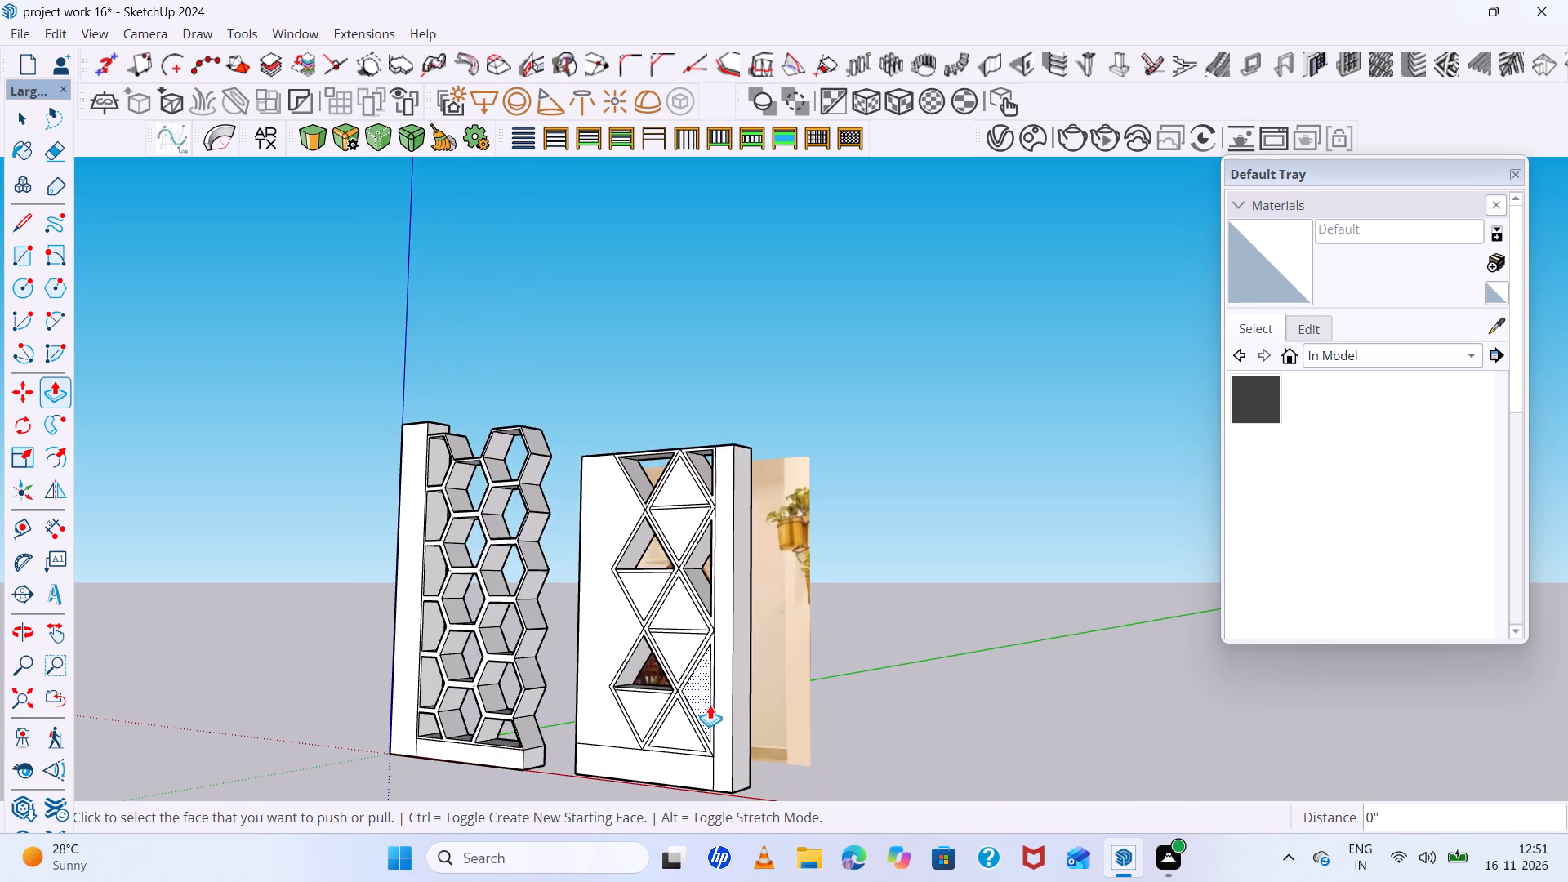
scroll(710, 705, down, 2)
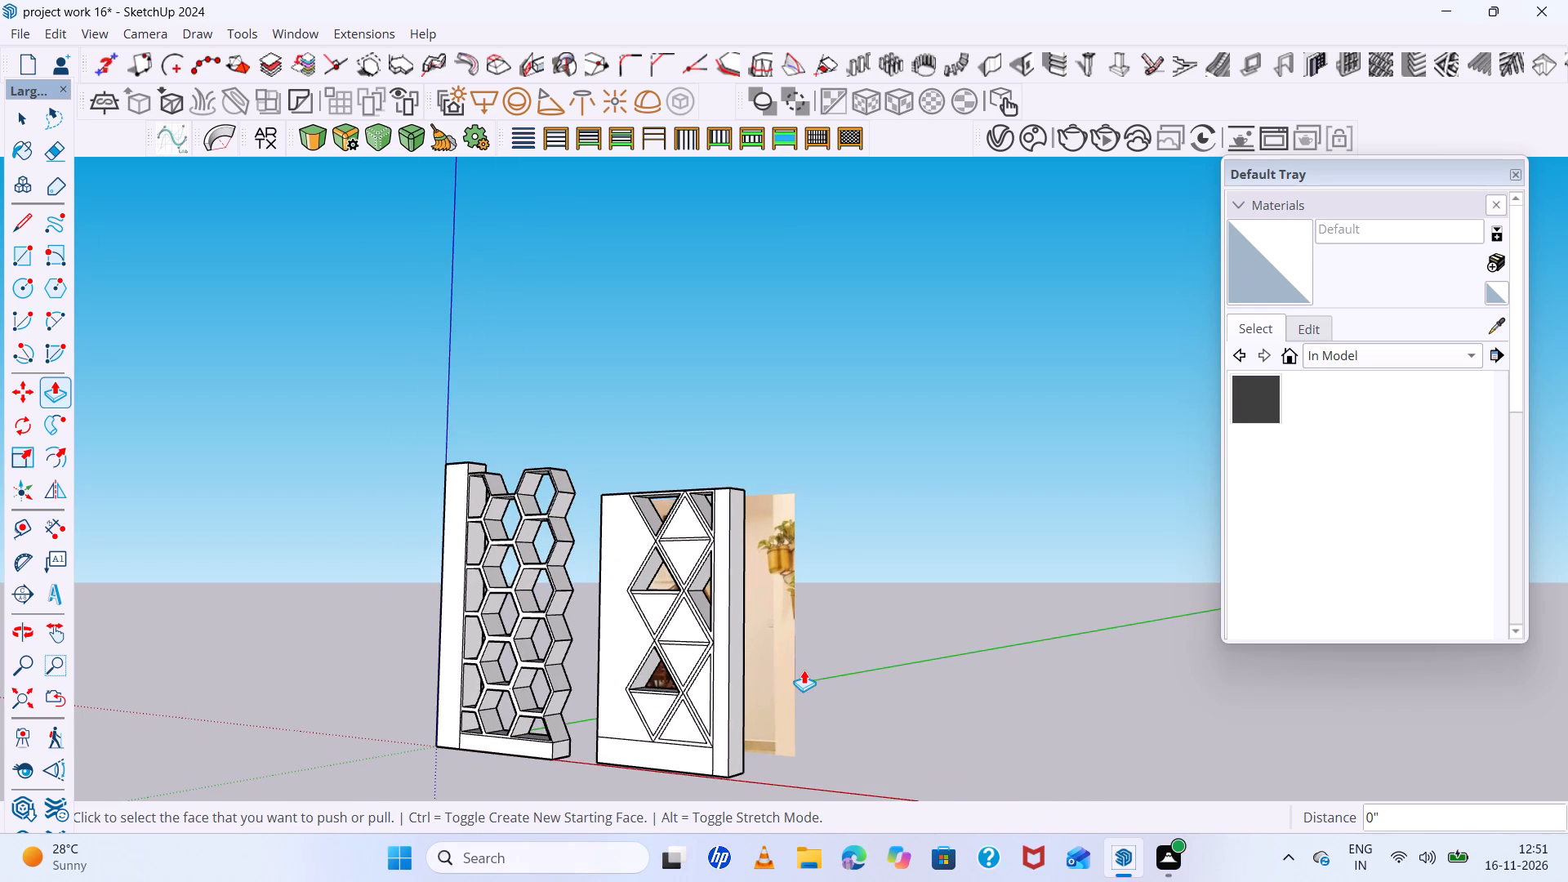
middle_drag(804, 670, 765, 670)
scroll(764, 669, up, 3)
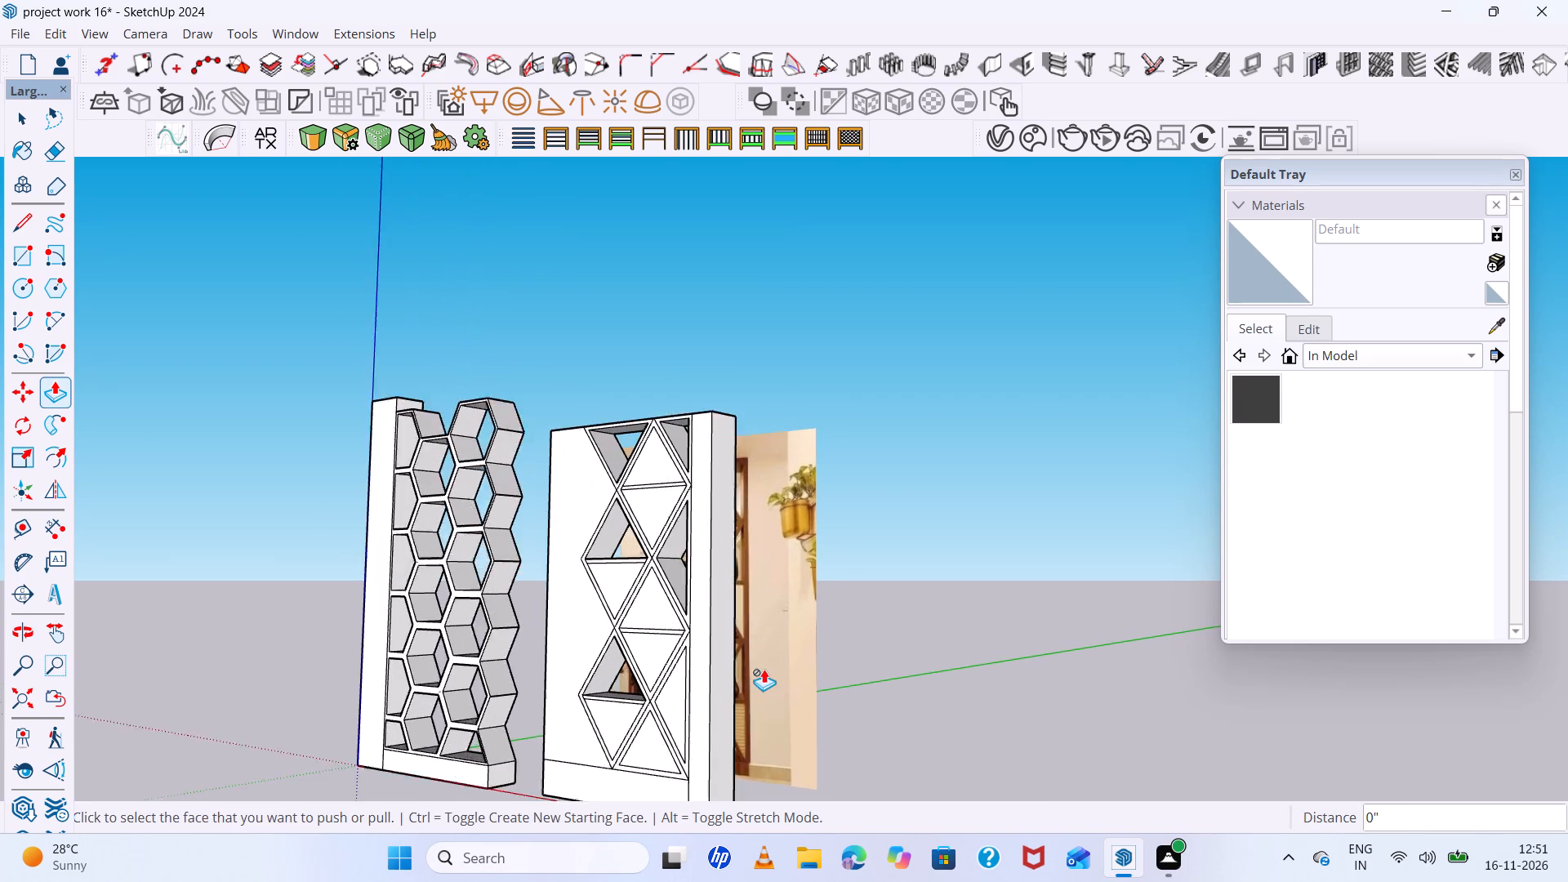
scroll(764, 669, up, 7)
middle_drag(764, 666, 649, 652)
scroll(648, 651, up, 2)
scroll(653, 644, down, 6)
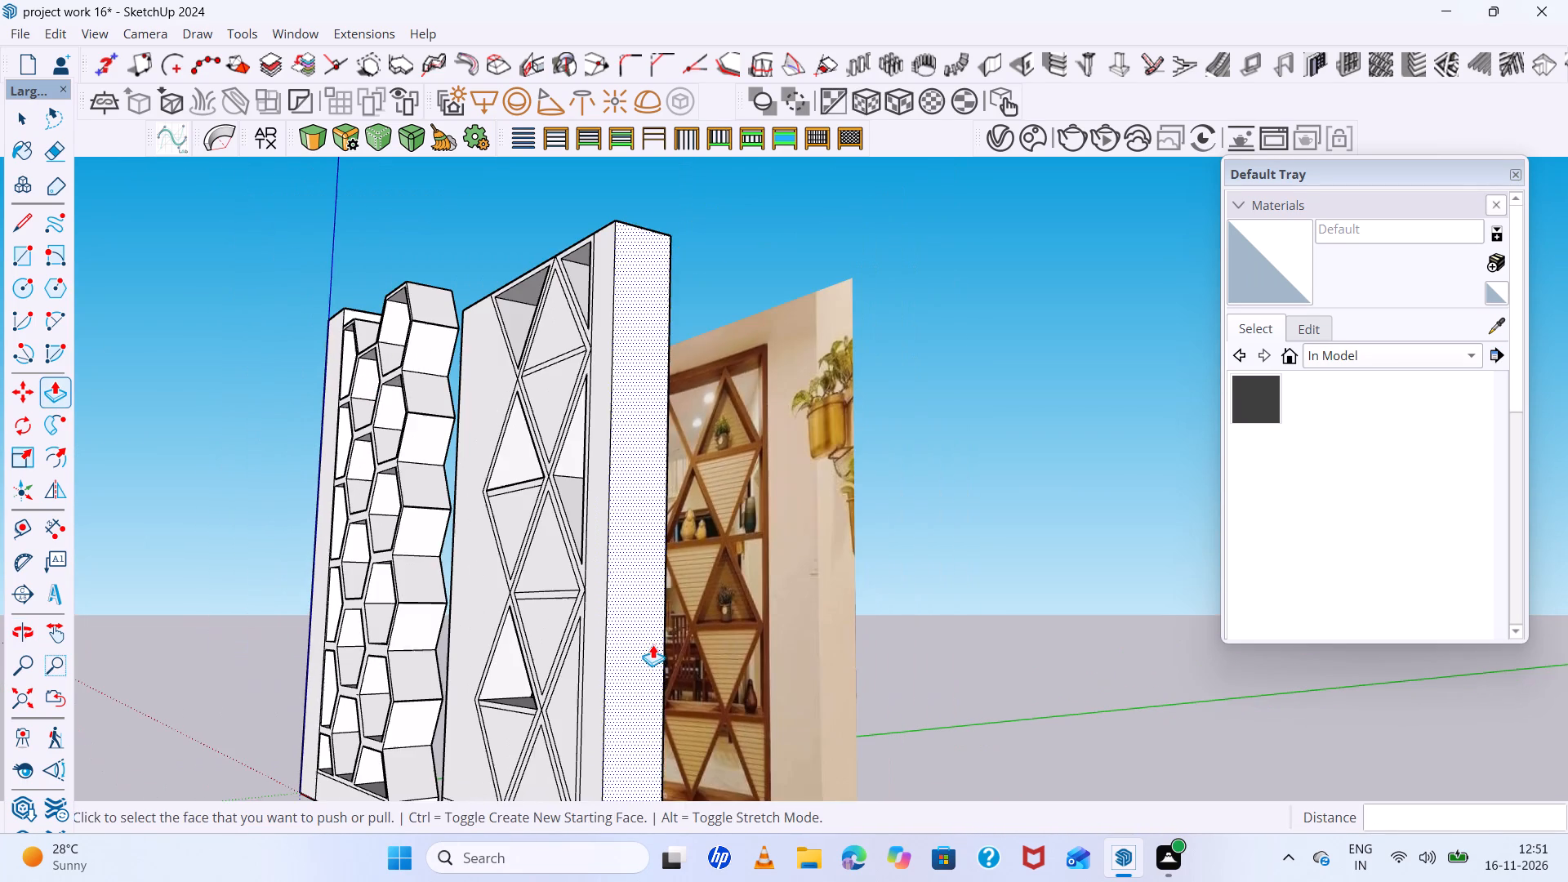
scroll(813, 669, down, 1)
scroll(813, 669, up, 5)
scroll(565, 605, down, 5)
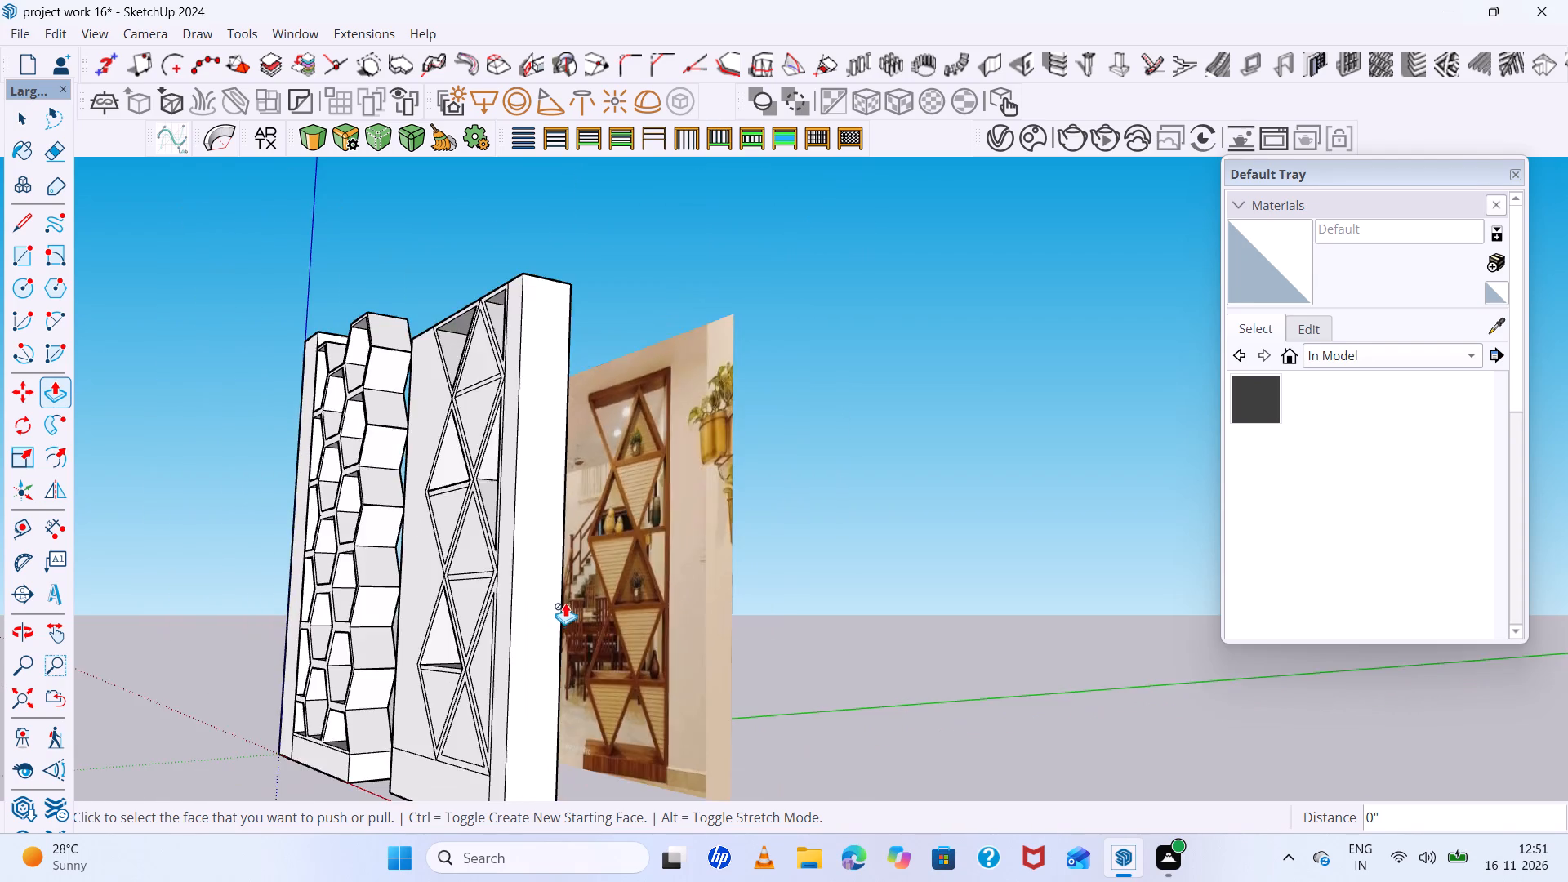
scroll(565, 594, down, 10)
middle_drag(631, 623, 698, 680)
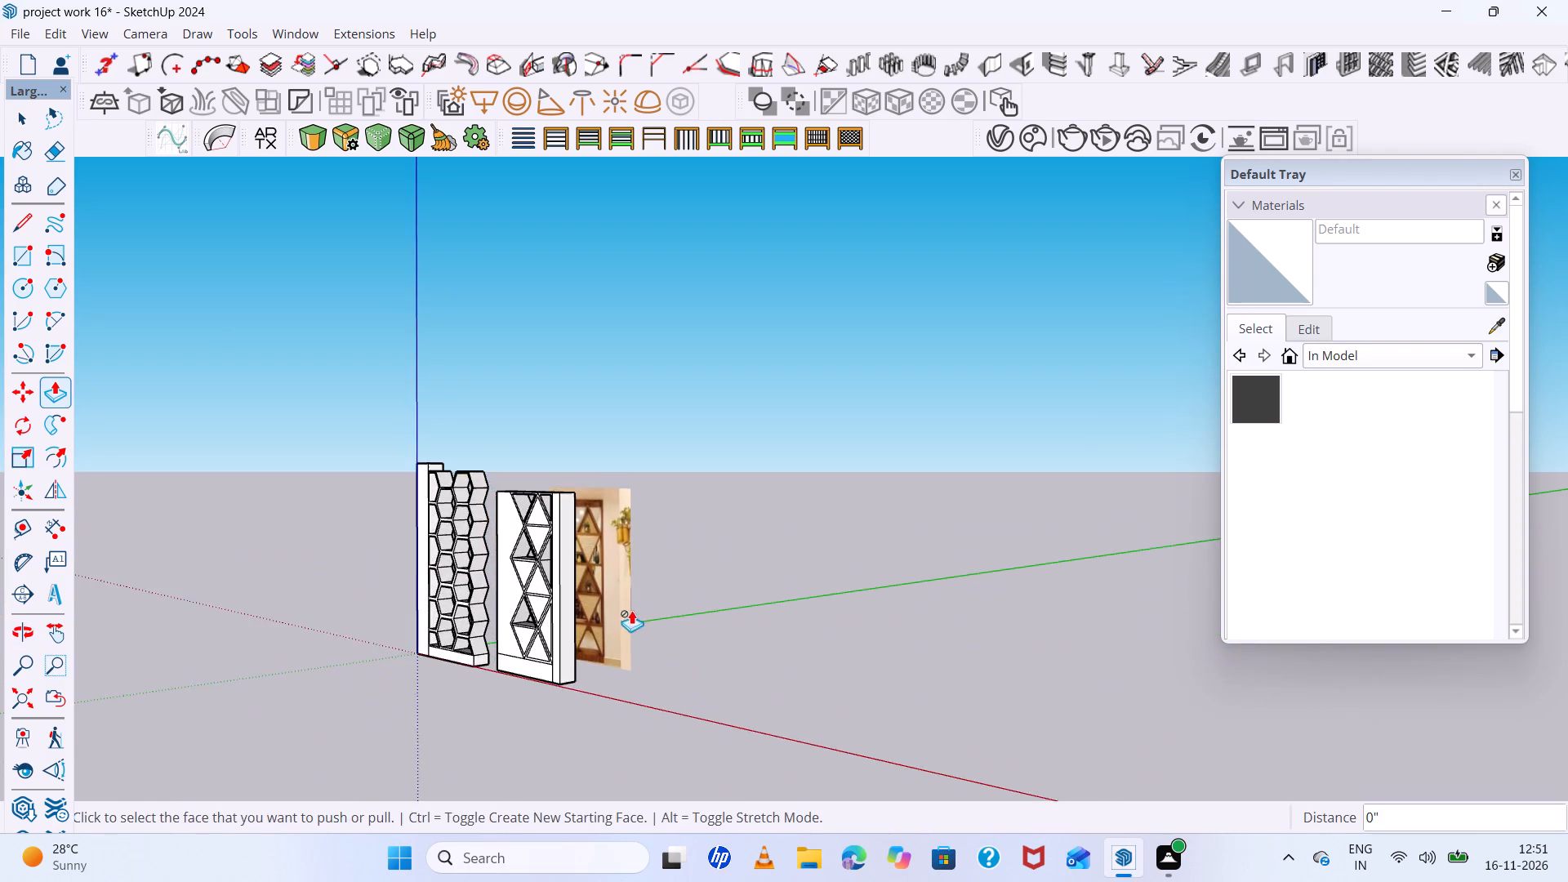
Move the reference image about 2' 11" along the red axis so it stands clear beside the diamond panel.
scroll(630, 608, up, 4)
key(space)
click(620, 595)
key(m)
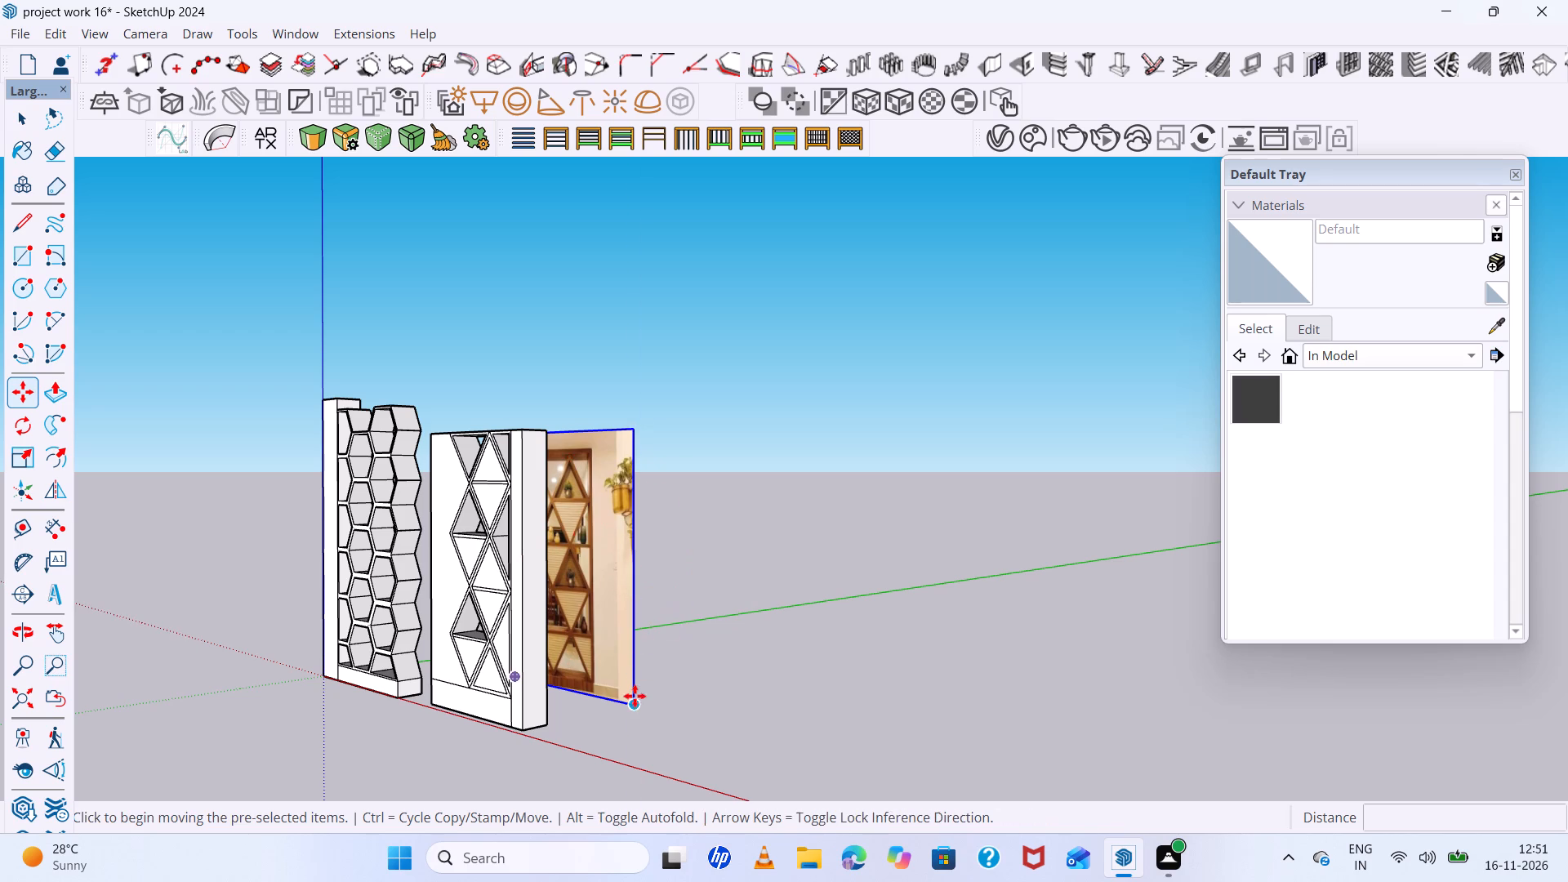
drag(634, 704, 670, 720)
scroll(764, 737, down, 12)
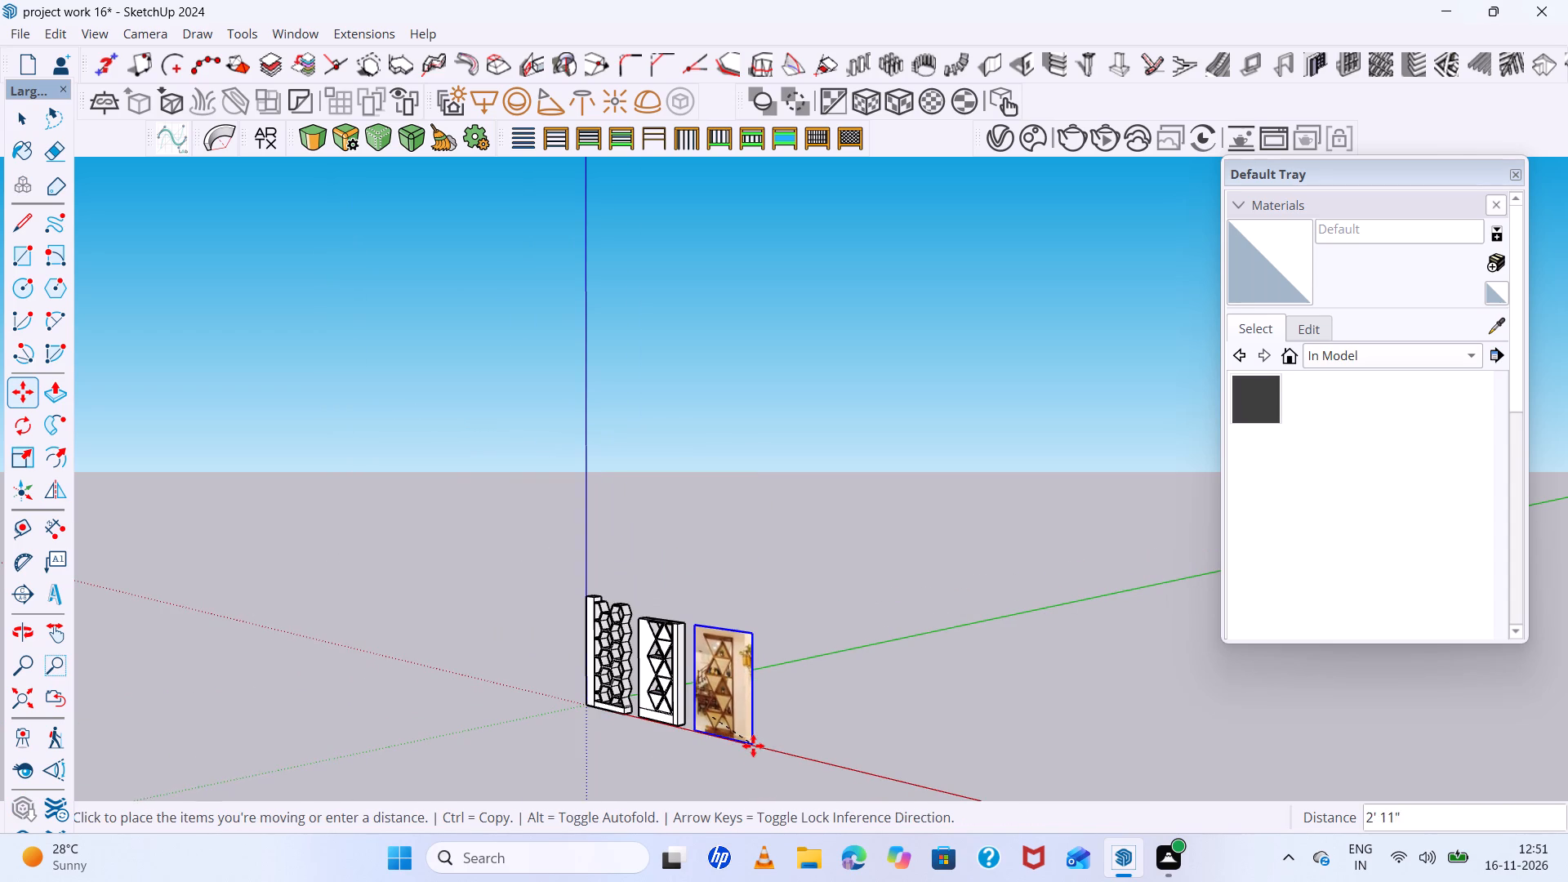
click(754, 742)
Compare the diamond panel with the reference image beside it, checking the shelves, filled triangles and openings in the lower cells.
scroll(651, 679, up, 11)
scroll(682, 617, down, 3)
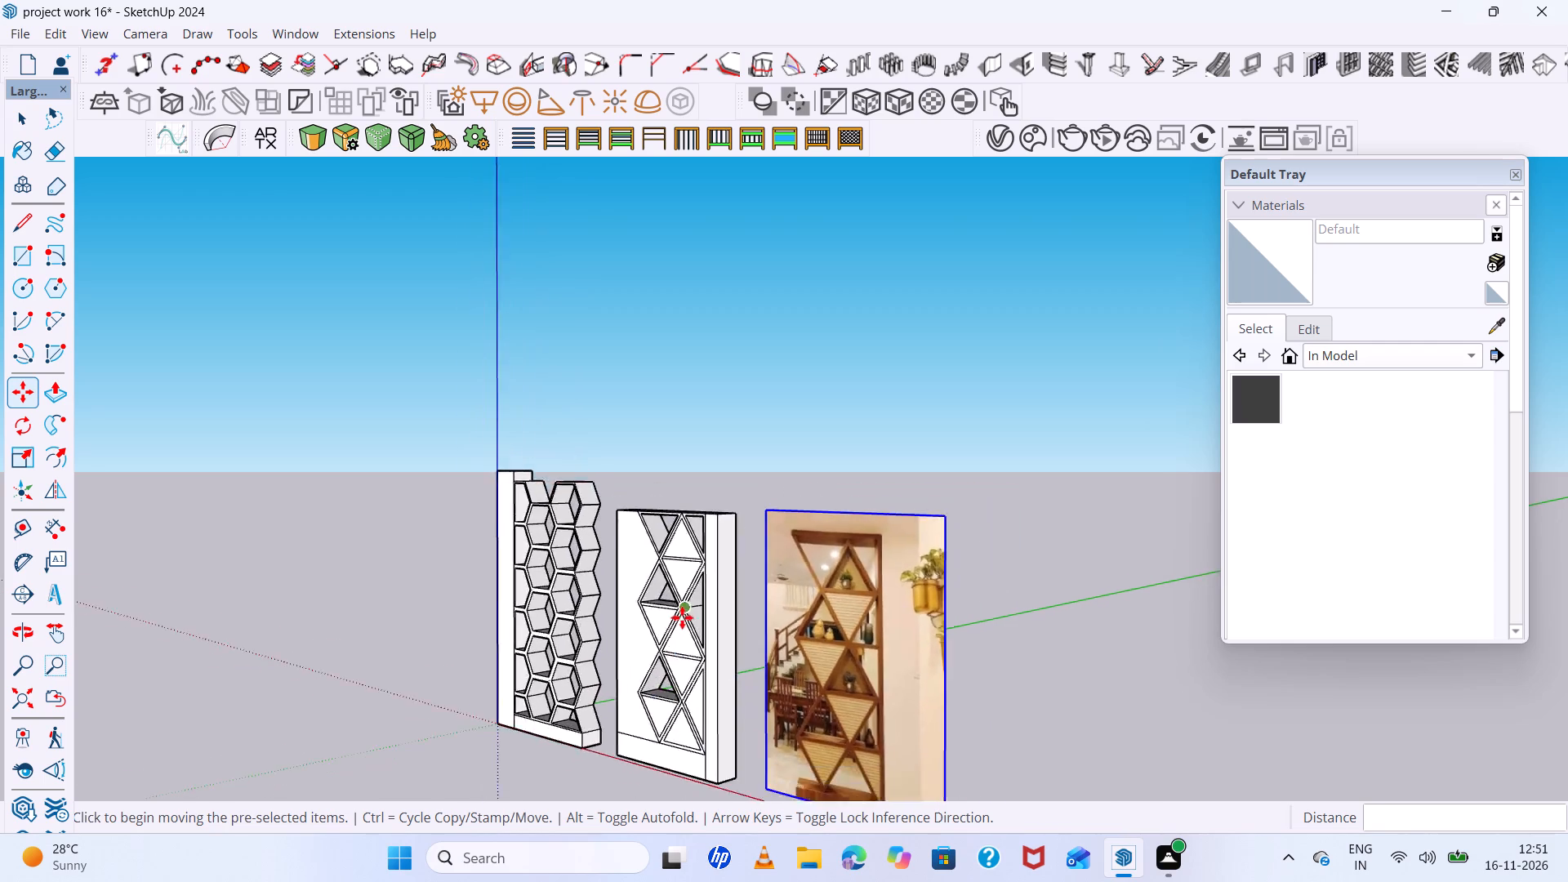
scroll(682, 617, down, 8)
middle_drag(684, 621, 777, 675)
scroll(743, 730, up, 10)
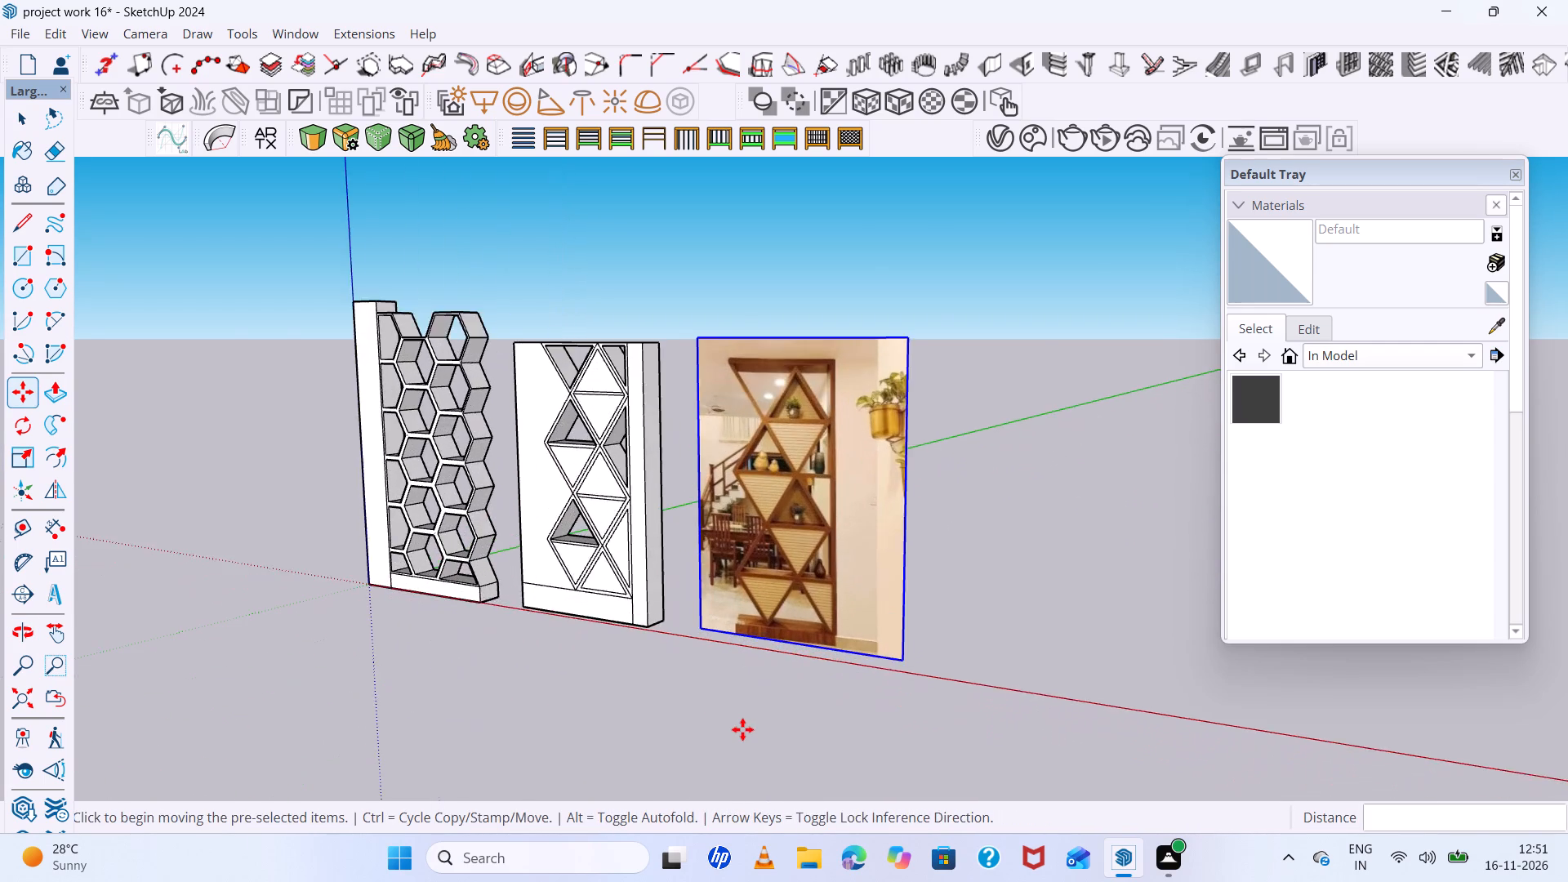
scroll(742, 729, up, 7)
scroll(742, 717, down, 5)
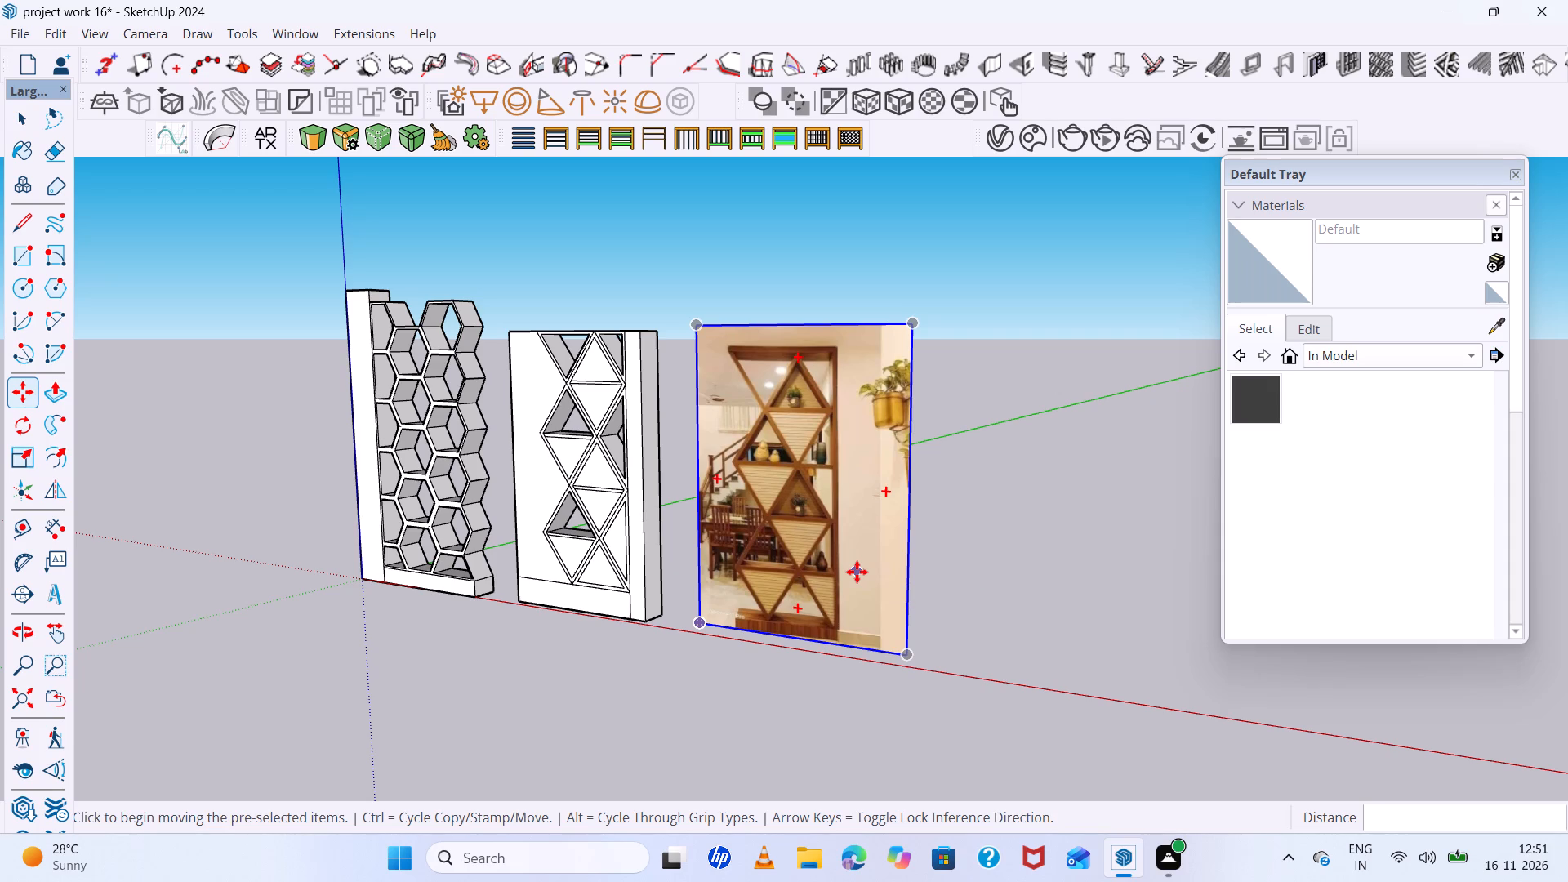
scroll(857, 572, up, 5)
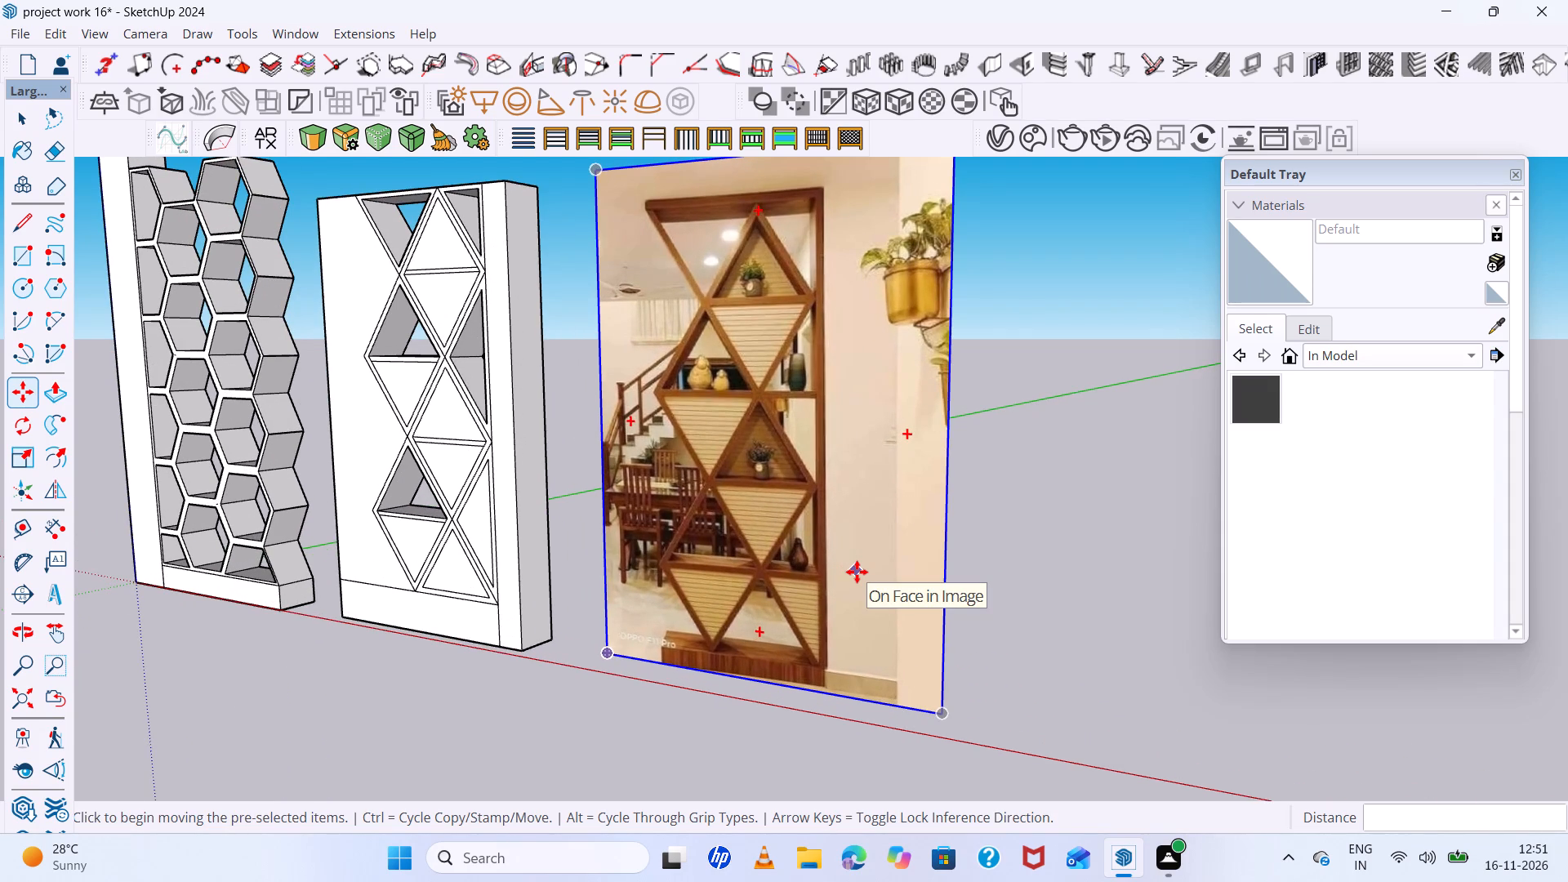
scroll(857, 572, down, 3)
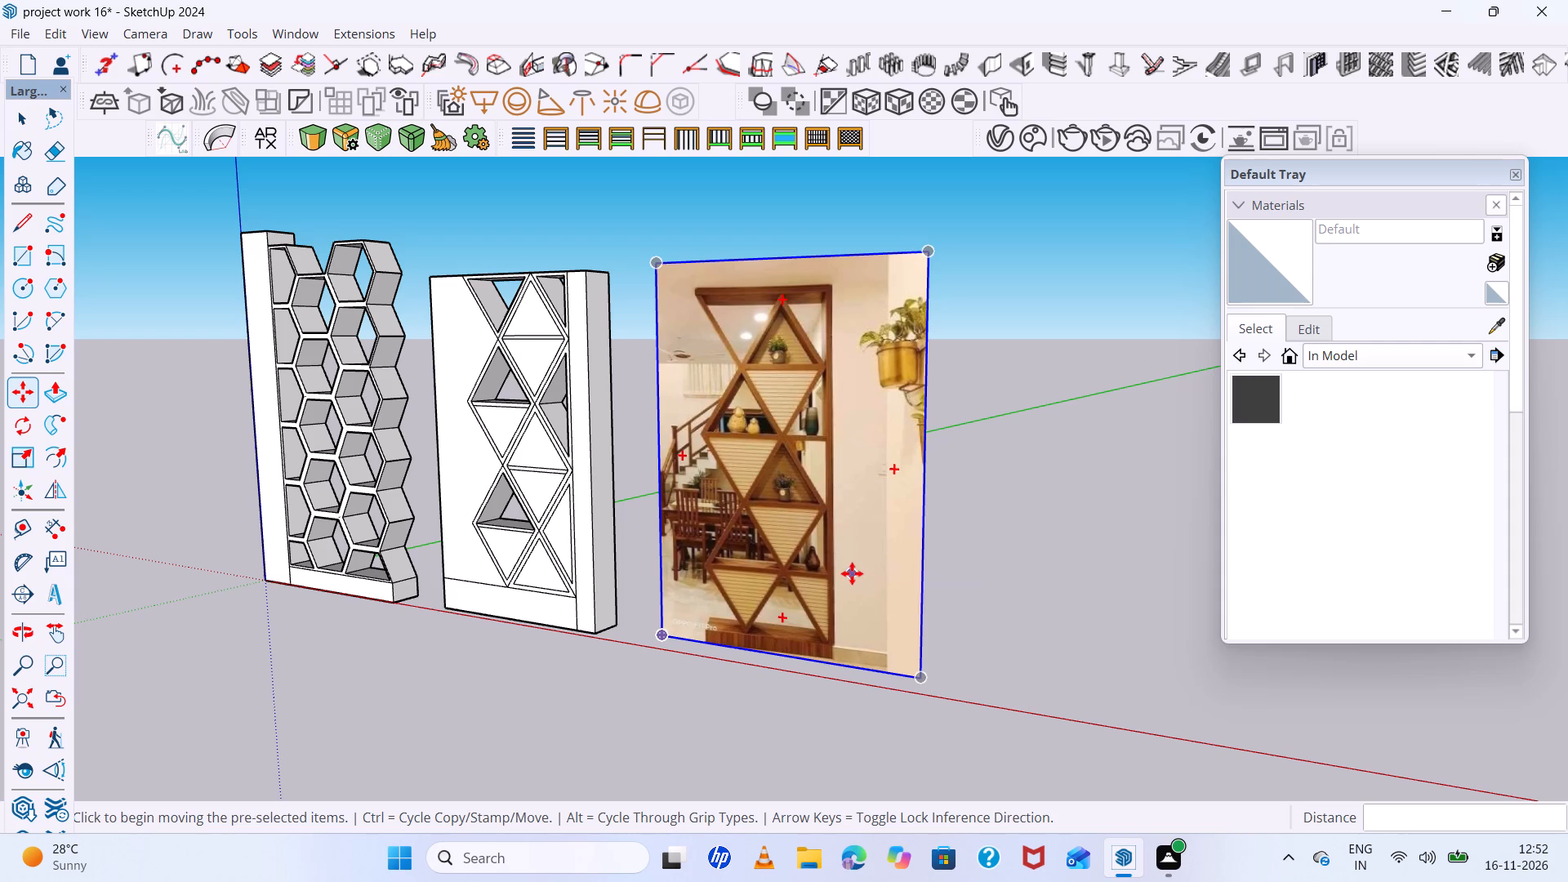
scroll(851, 573, up, 15)
scroll(808, 549, down, 4)
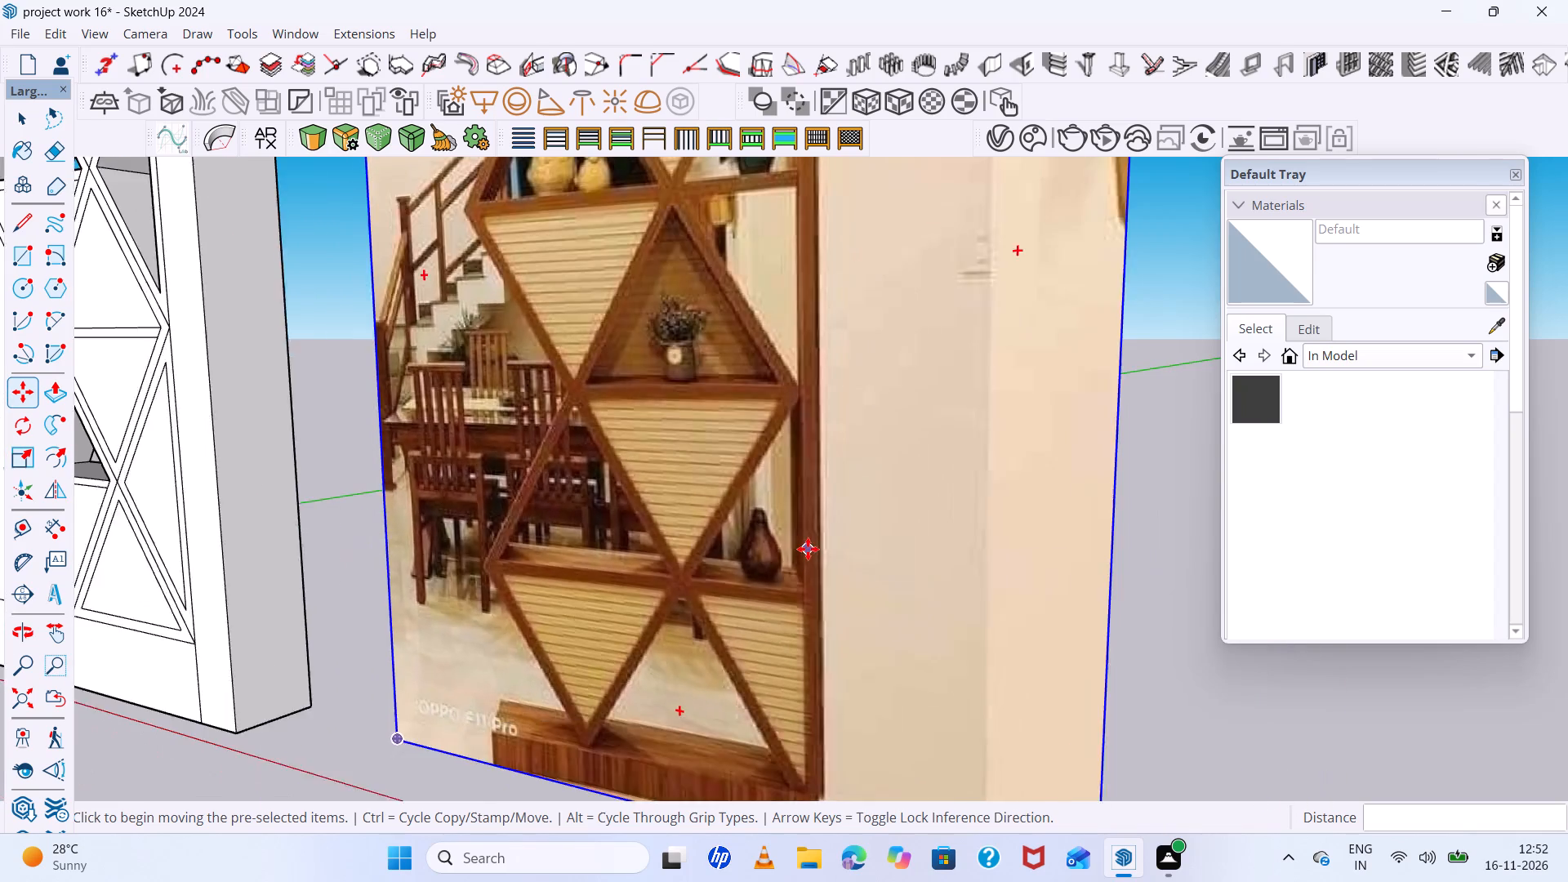
scroll(808, 549, down, 8)
middle_drag(871, 567, 1009, 561)
scroll(904, 586, up, 3)
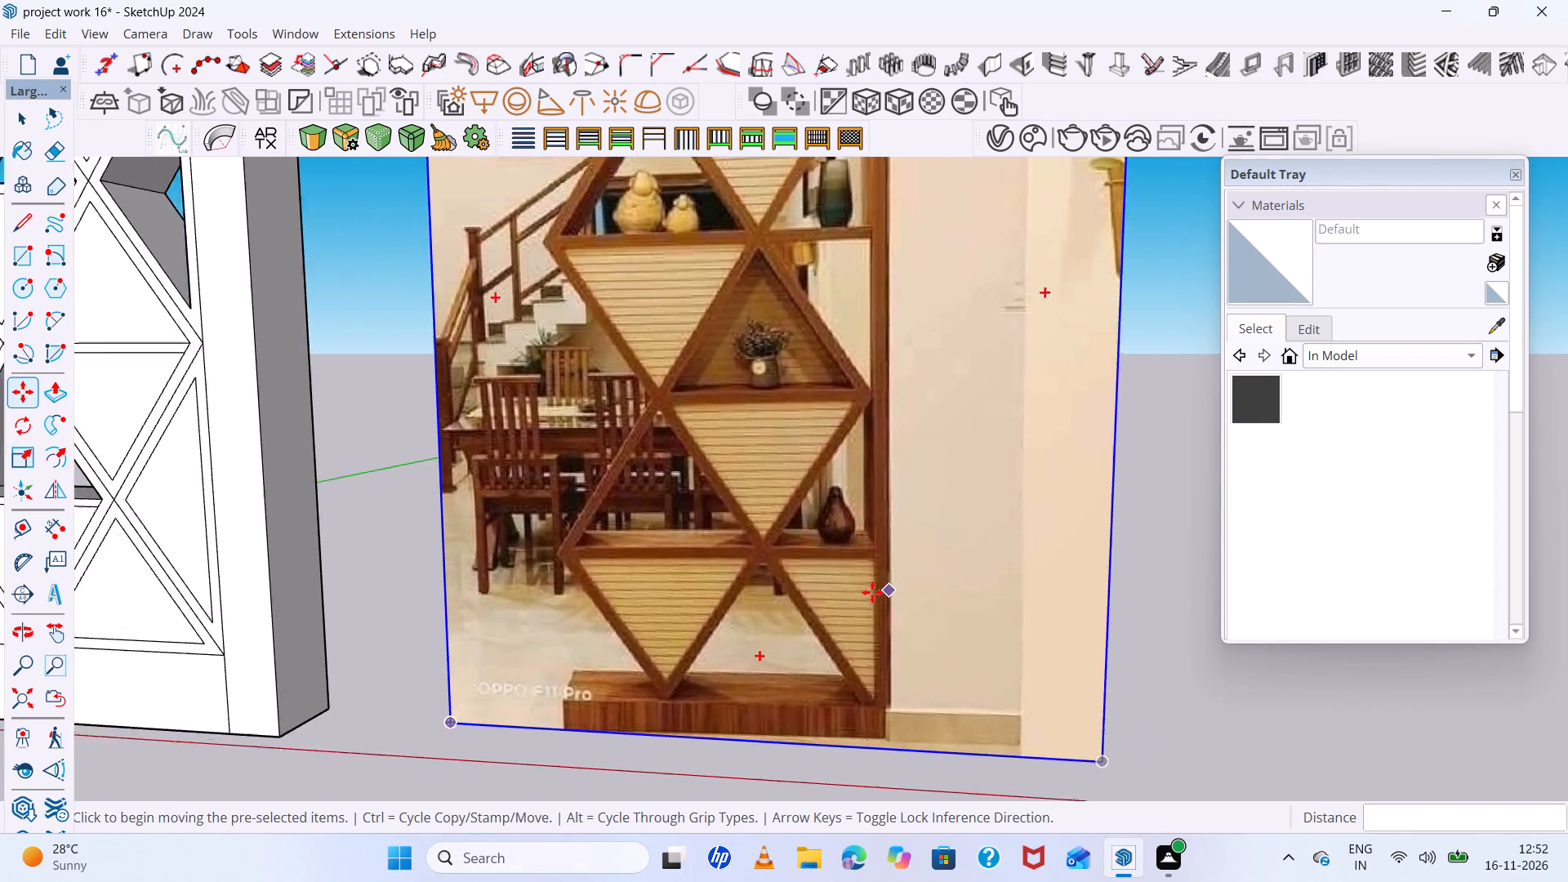
scroll(872, 592, up, 2)
scroll(824, 576, down, 12)
scroll(816, 461, up, 6)
scroll(803, 439, down, 6)
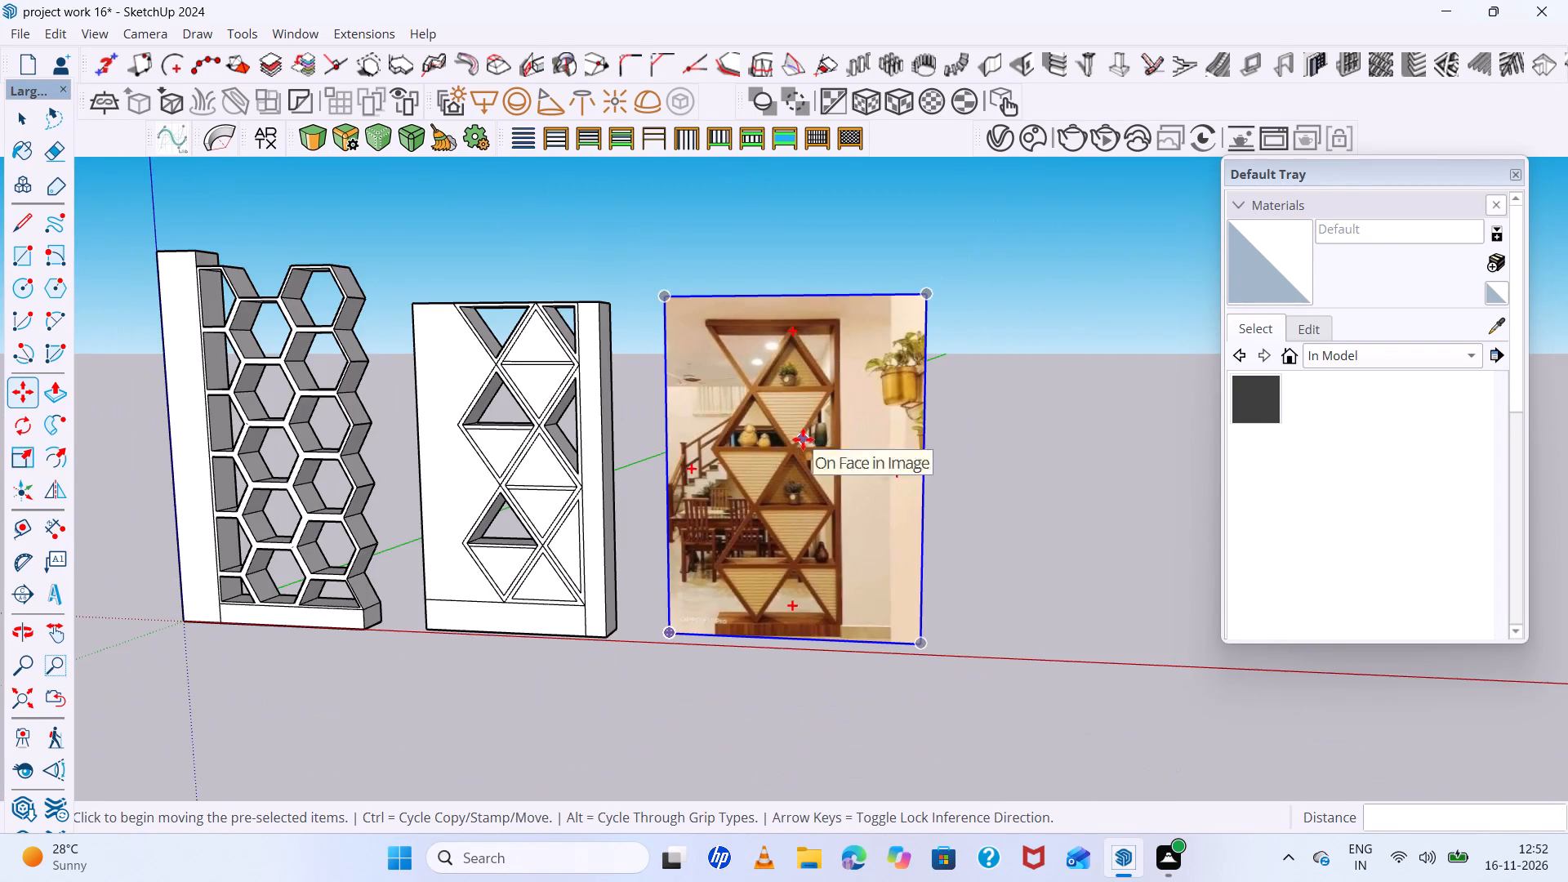
scroll(804, 391, up, 2)
scroll(803, 380, down, 5)
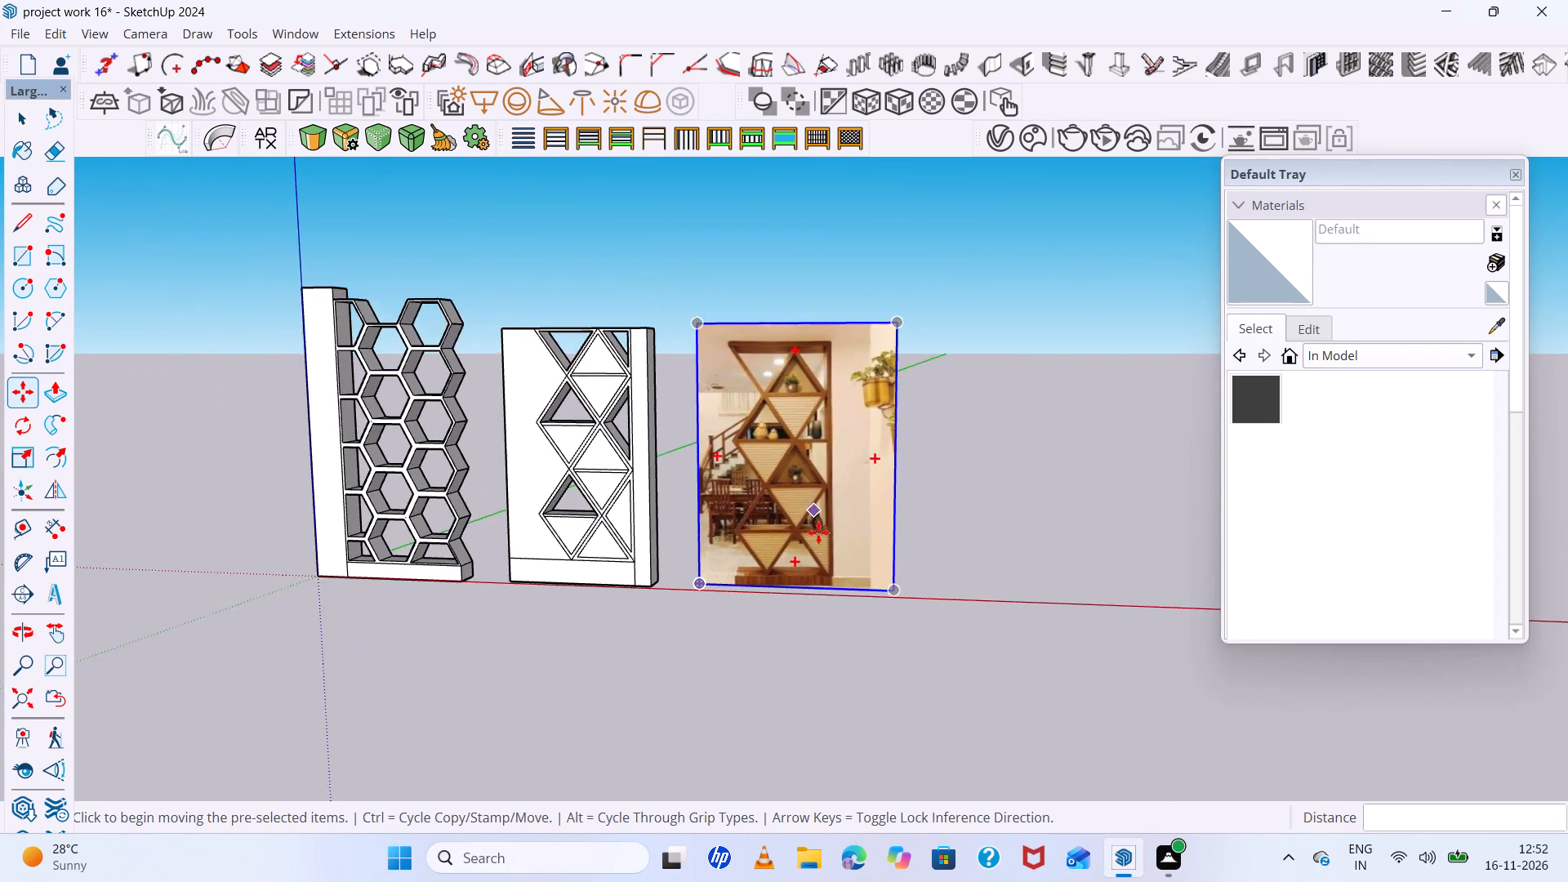
scroll(816, 555, up, 4)
scroll(794, 548, down, 2)
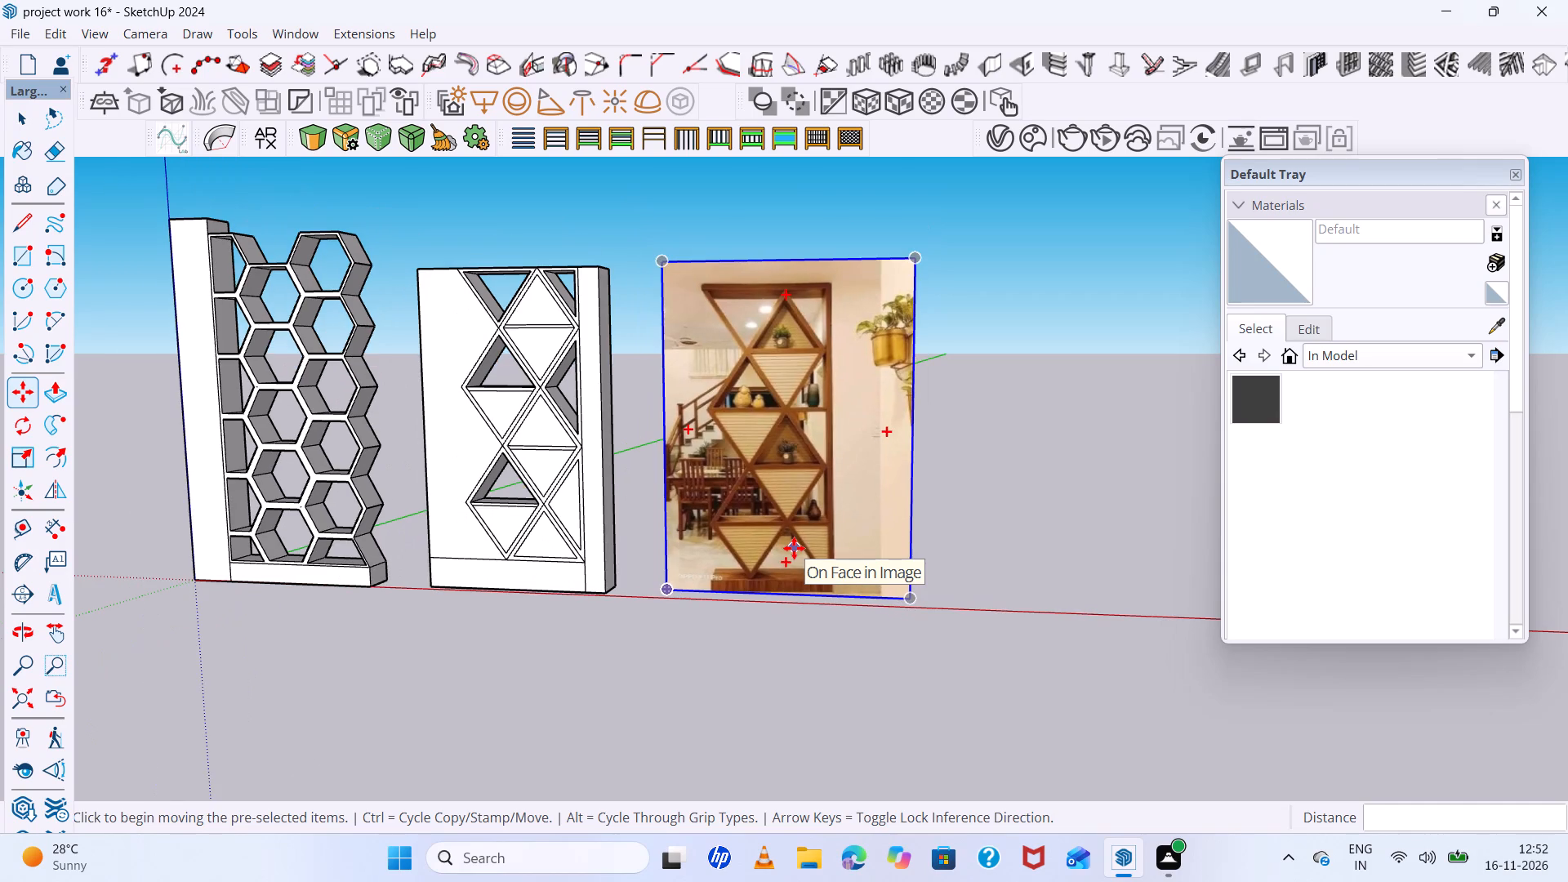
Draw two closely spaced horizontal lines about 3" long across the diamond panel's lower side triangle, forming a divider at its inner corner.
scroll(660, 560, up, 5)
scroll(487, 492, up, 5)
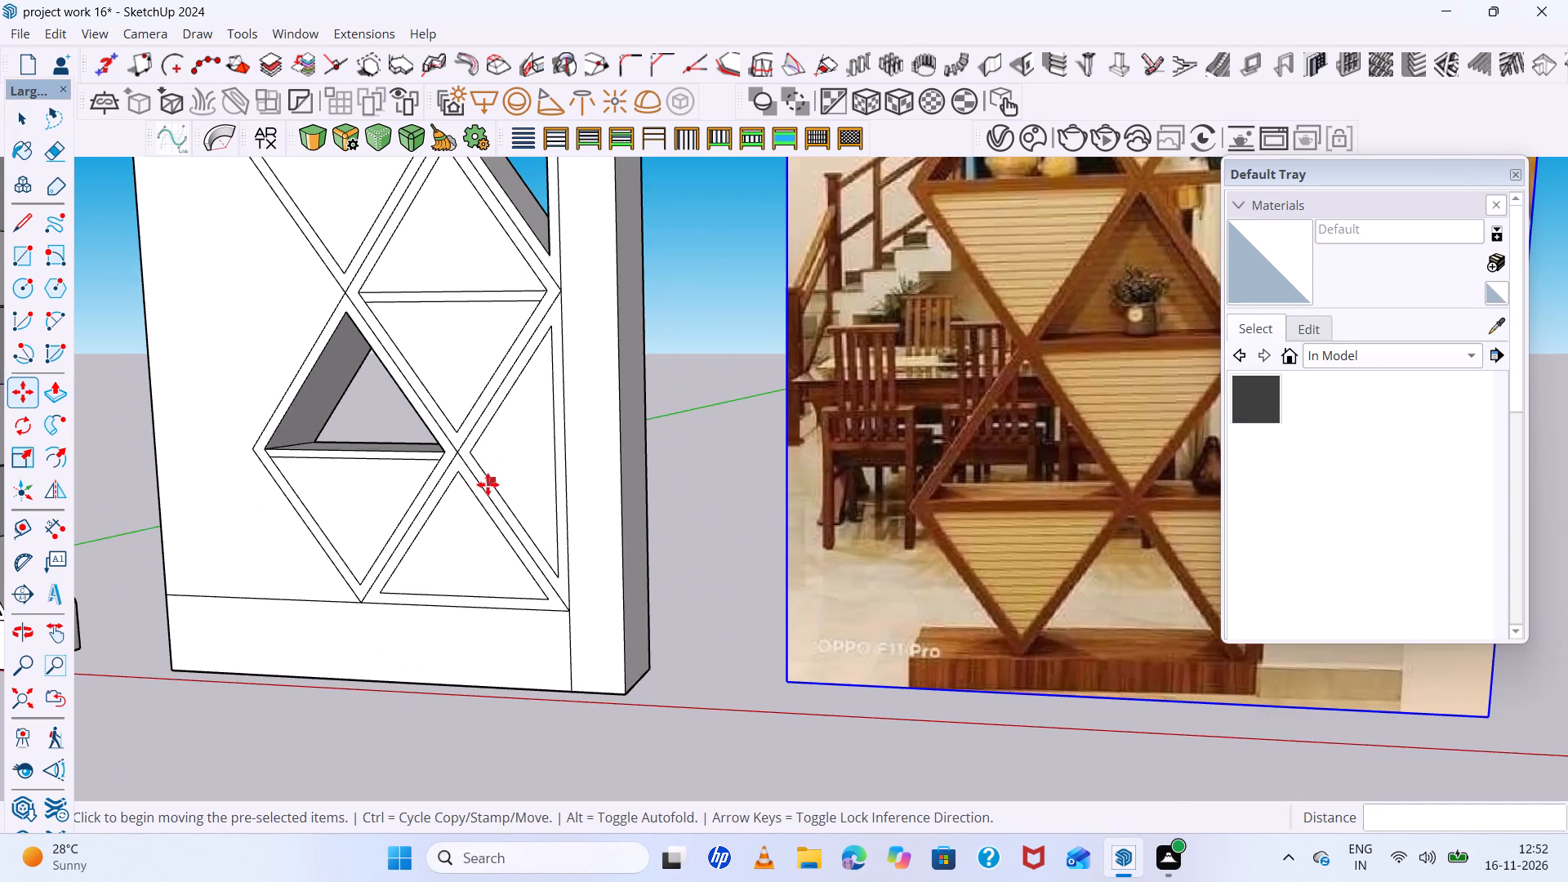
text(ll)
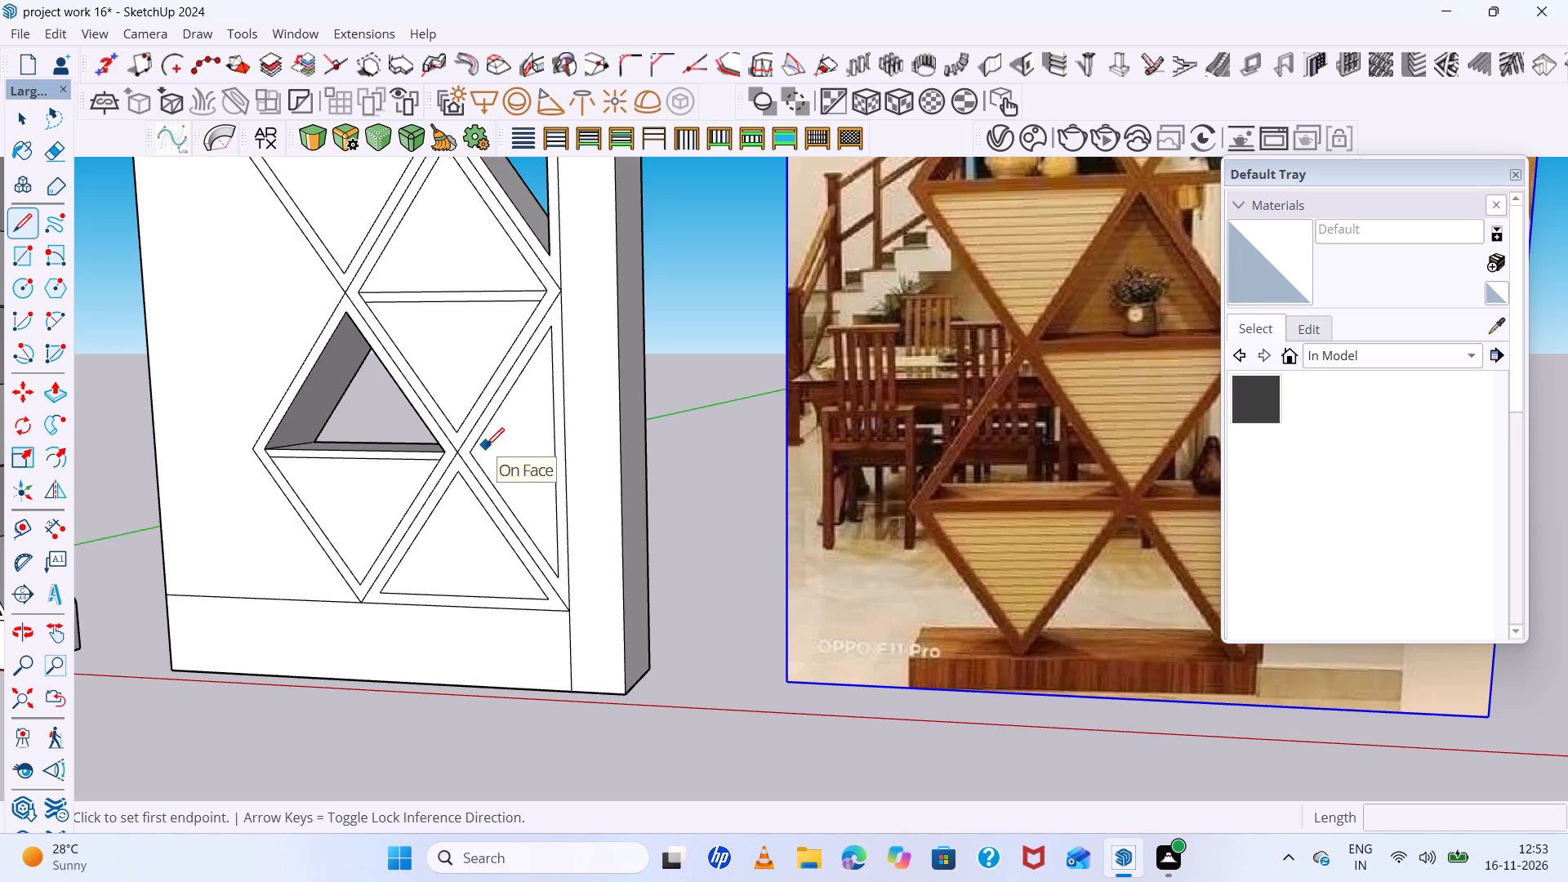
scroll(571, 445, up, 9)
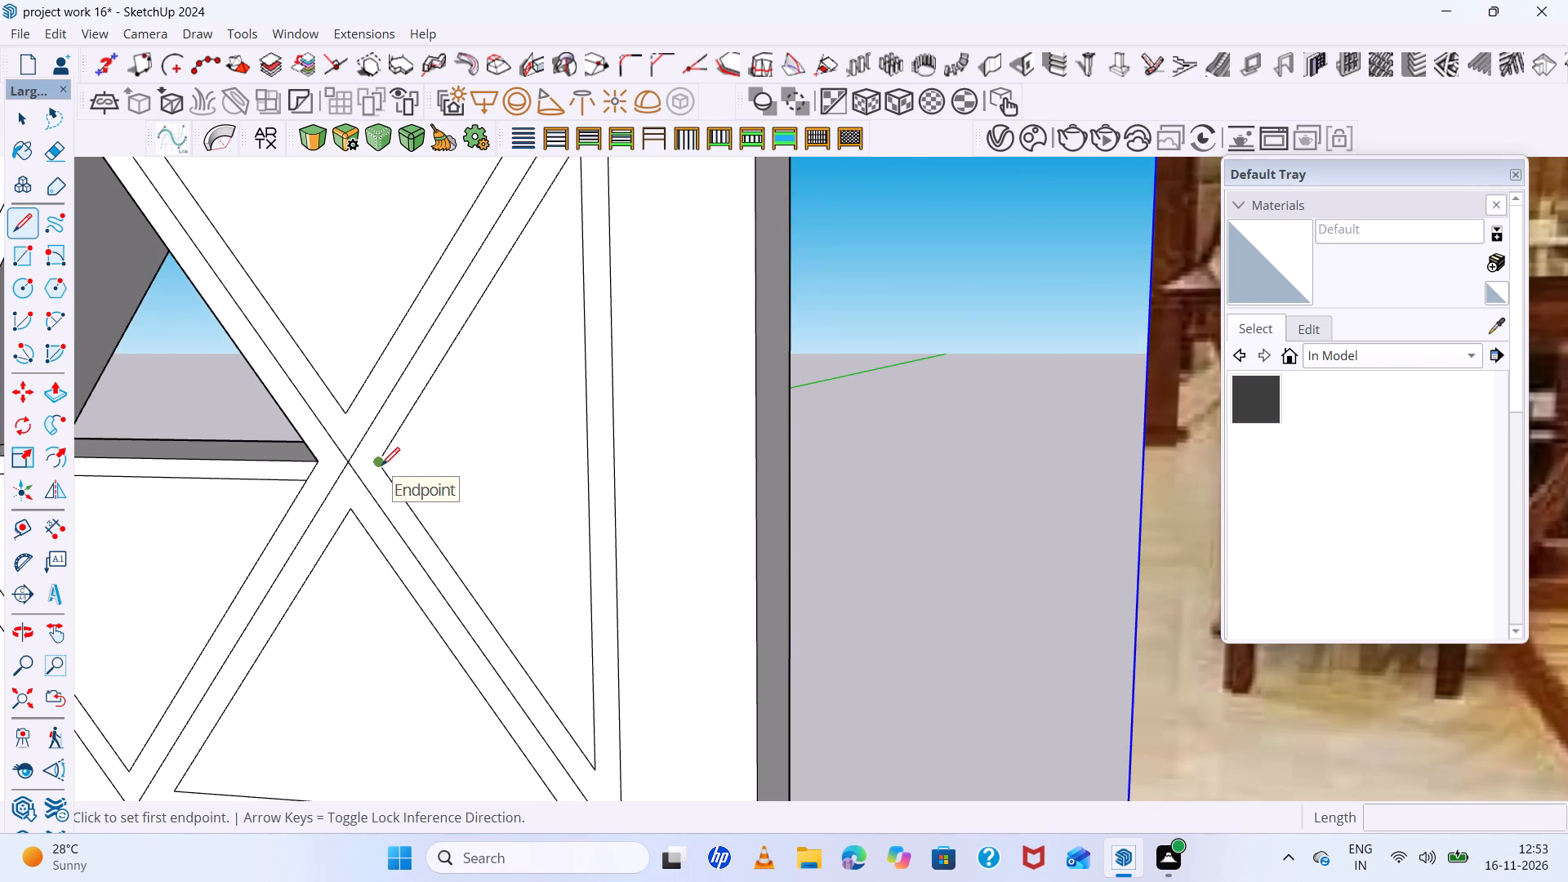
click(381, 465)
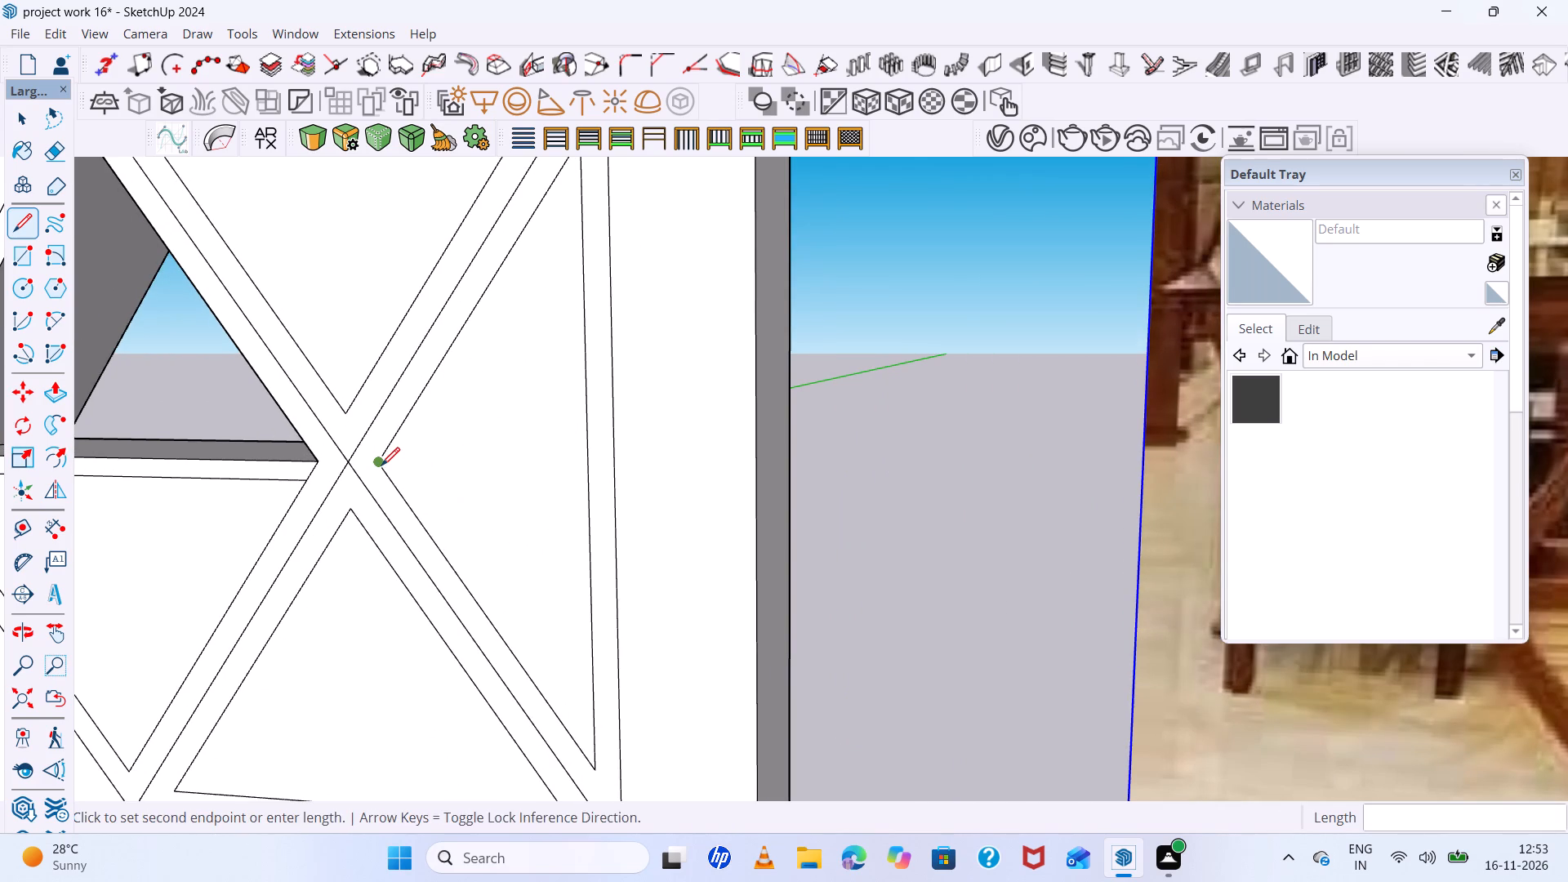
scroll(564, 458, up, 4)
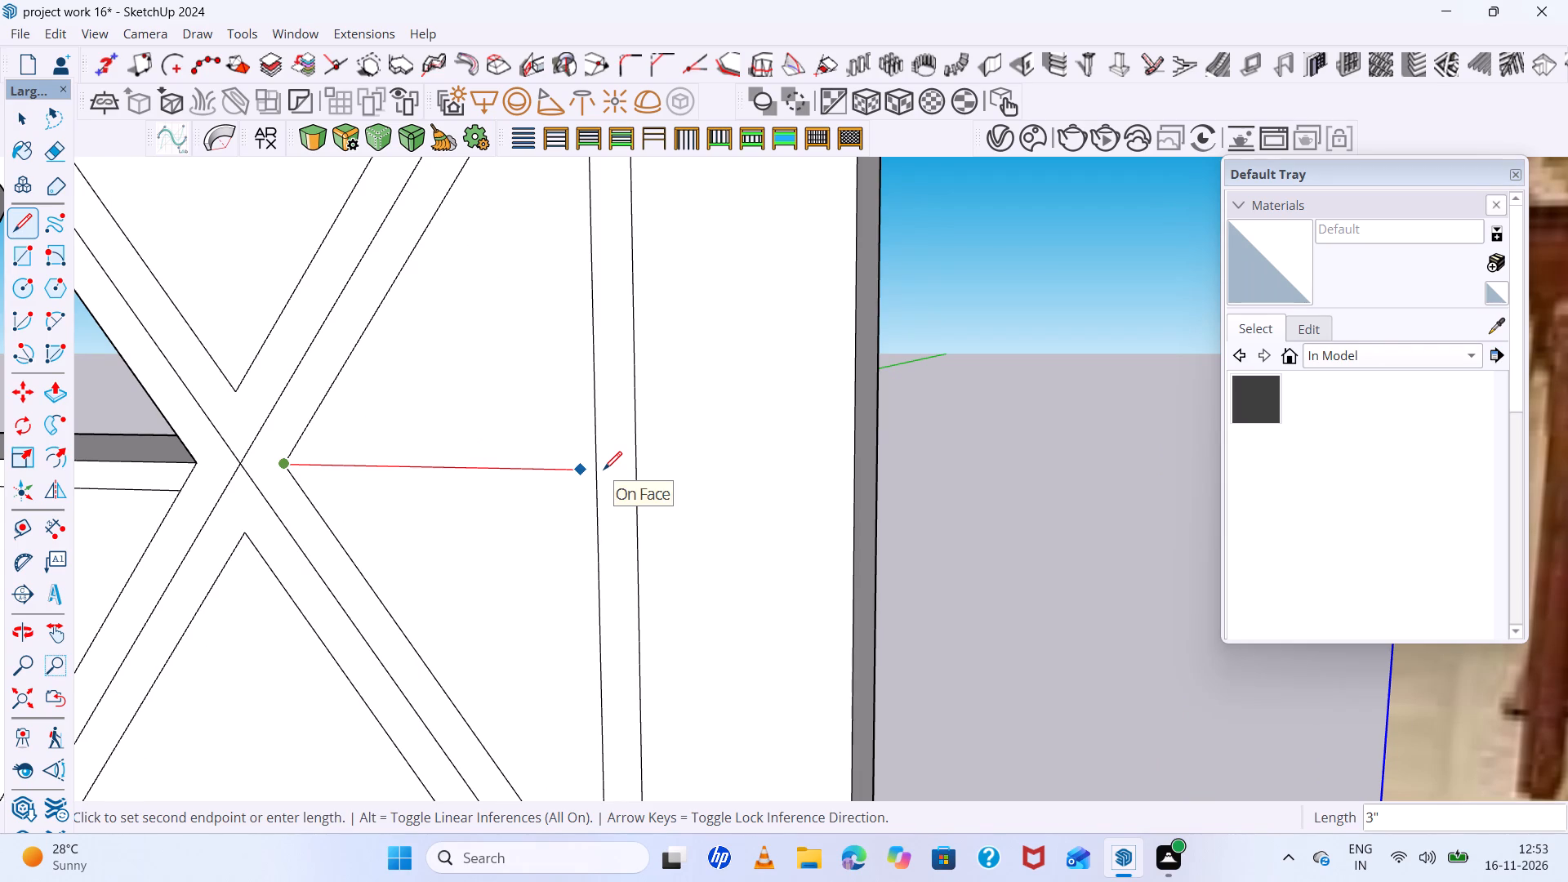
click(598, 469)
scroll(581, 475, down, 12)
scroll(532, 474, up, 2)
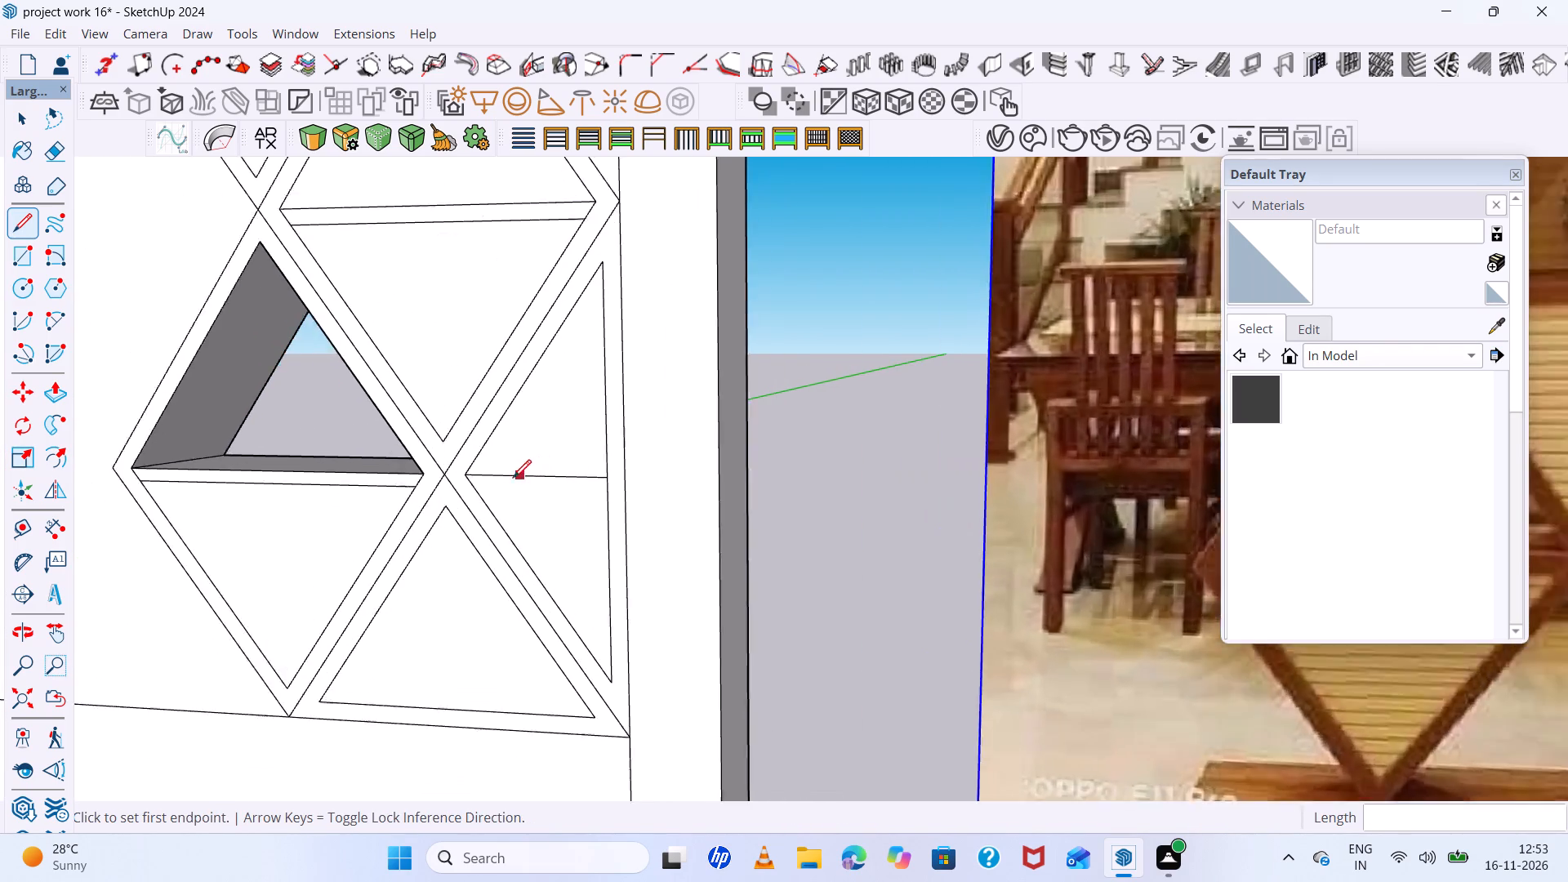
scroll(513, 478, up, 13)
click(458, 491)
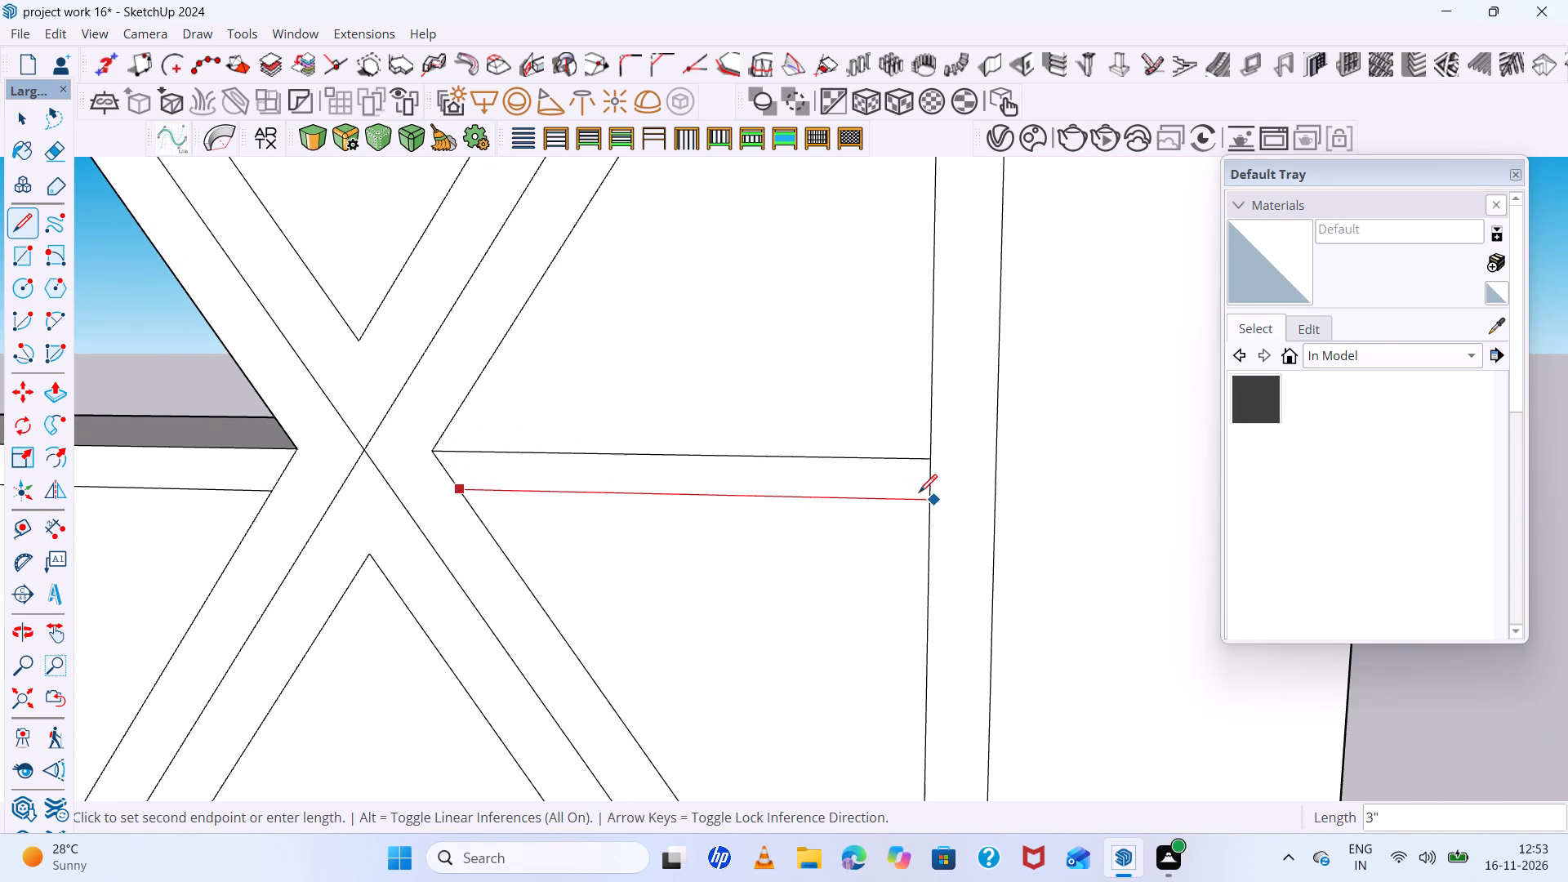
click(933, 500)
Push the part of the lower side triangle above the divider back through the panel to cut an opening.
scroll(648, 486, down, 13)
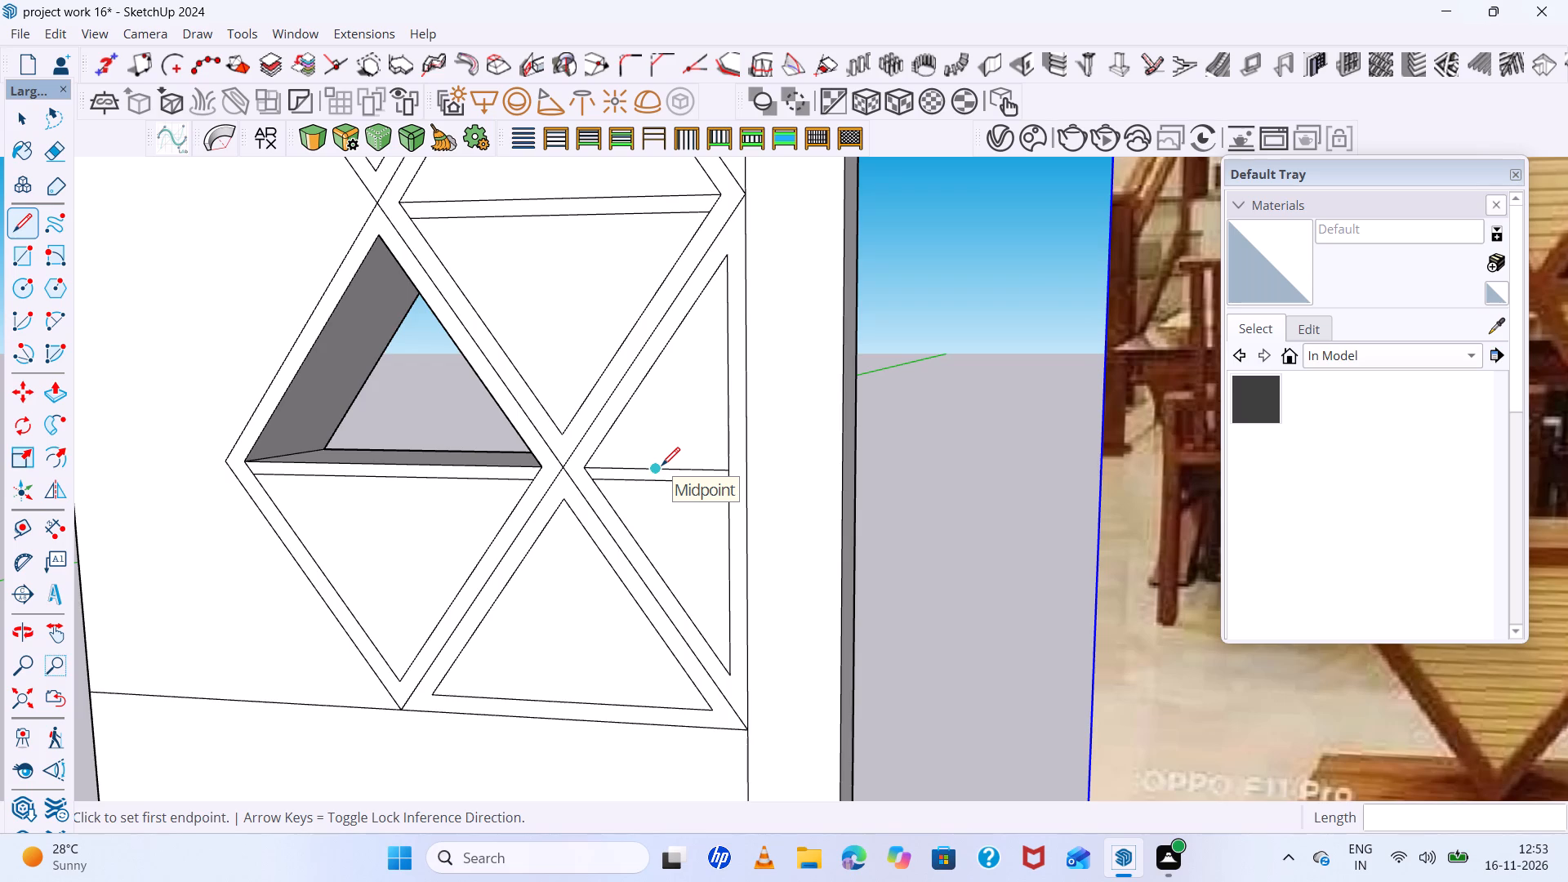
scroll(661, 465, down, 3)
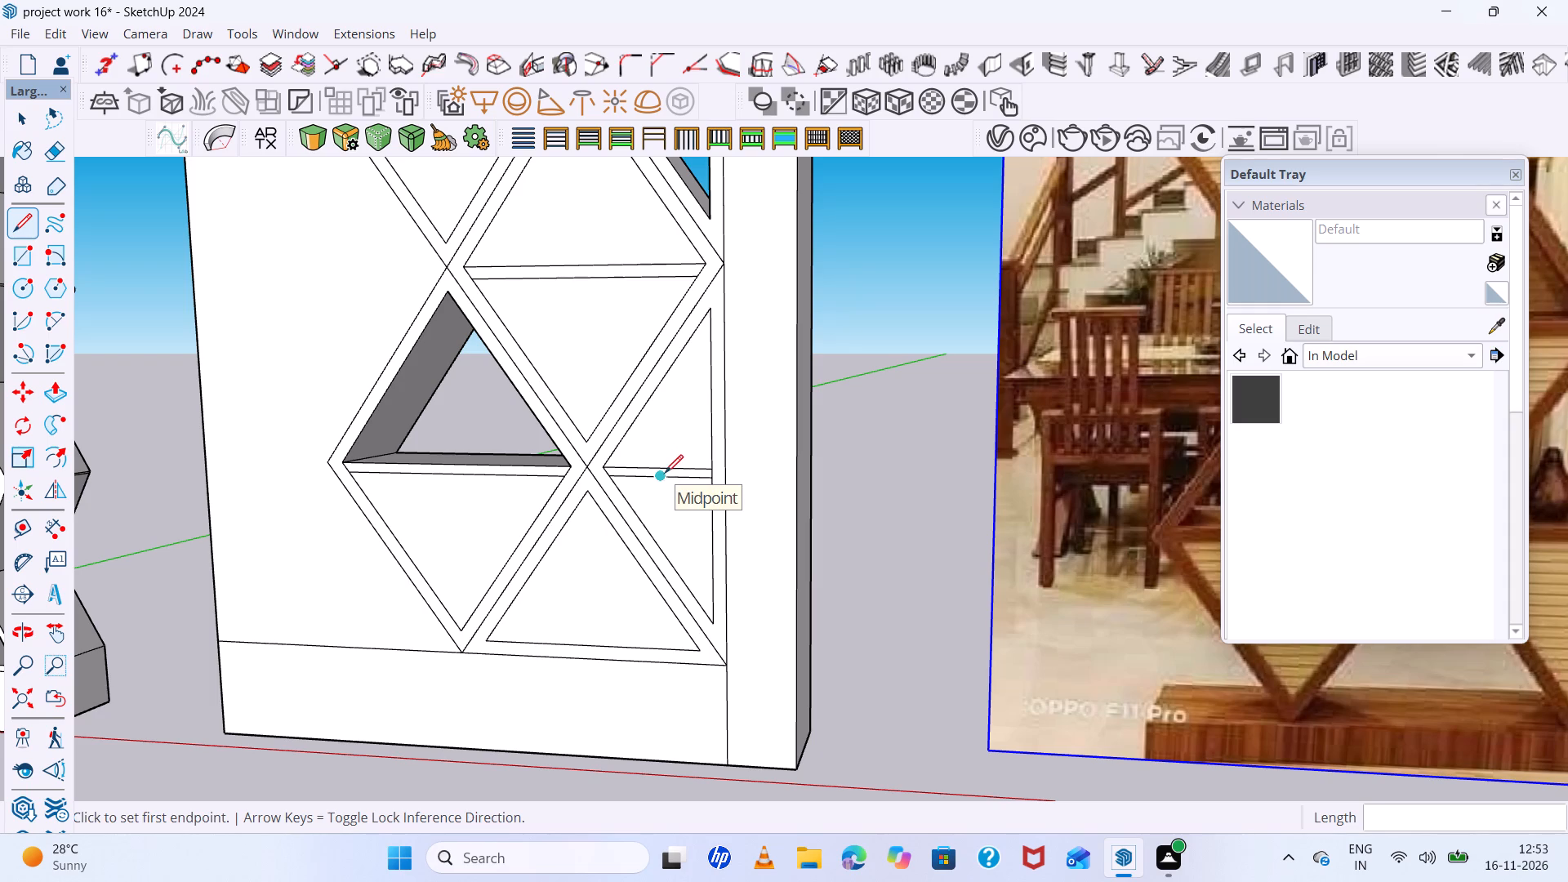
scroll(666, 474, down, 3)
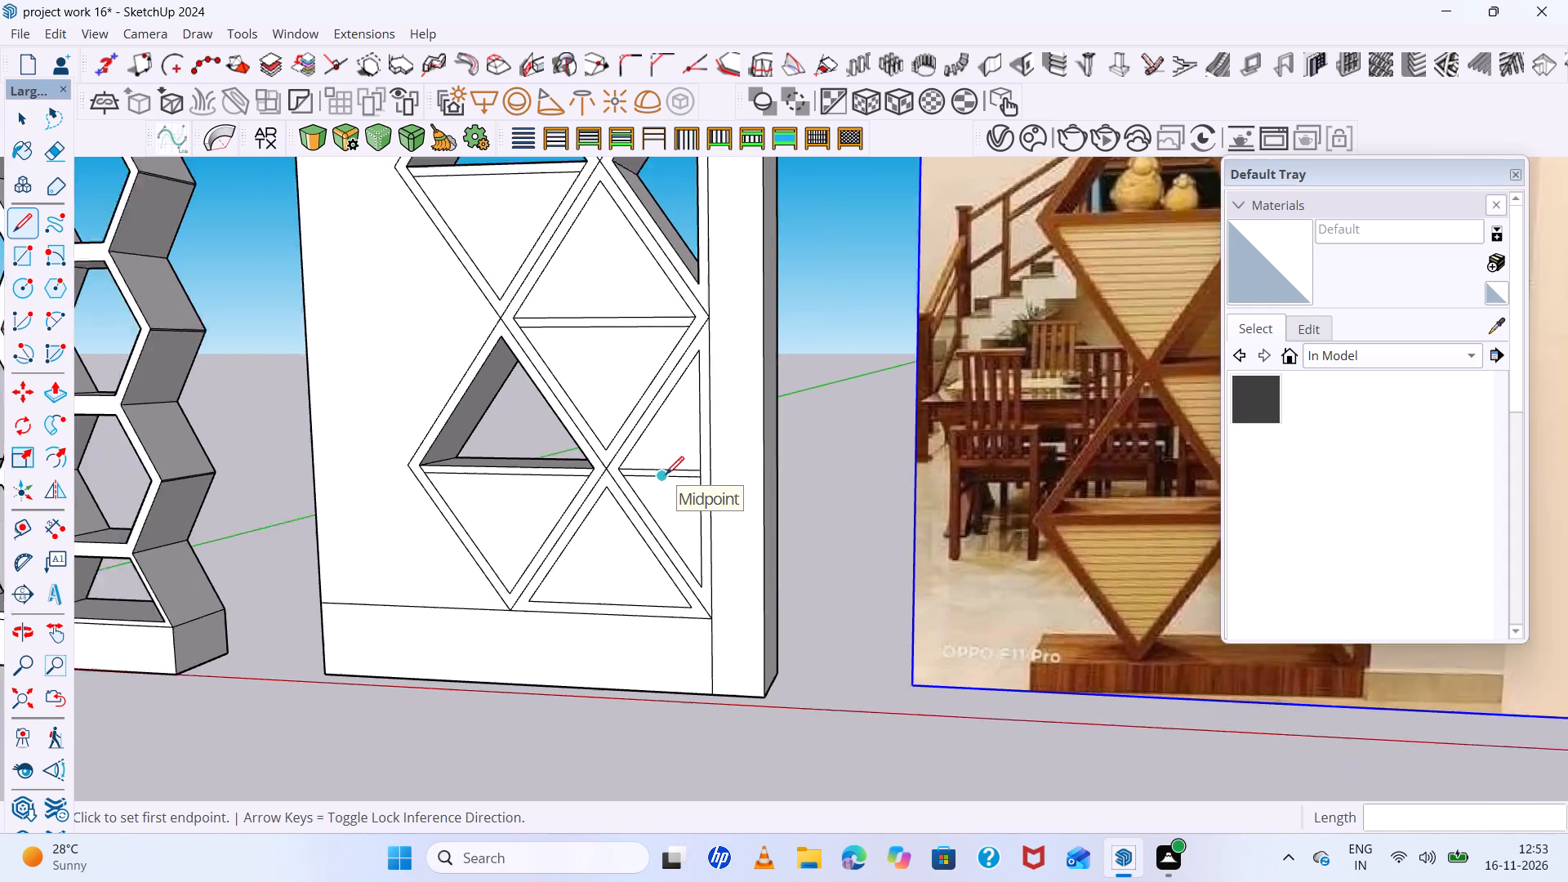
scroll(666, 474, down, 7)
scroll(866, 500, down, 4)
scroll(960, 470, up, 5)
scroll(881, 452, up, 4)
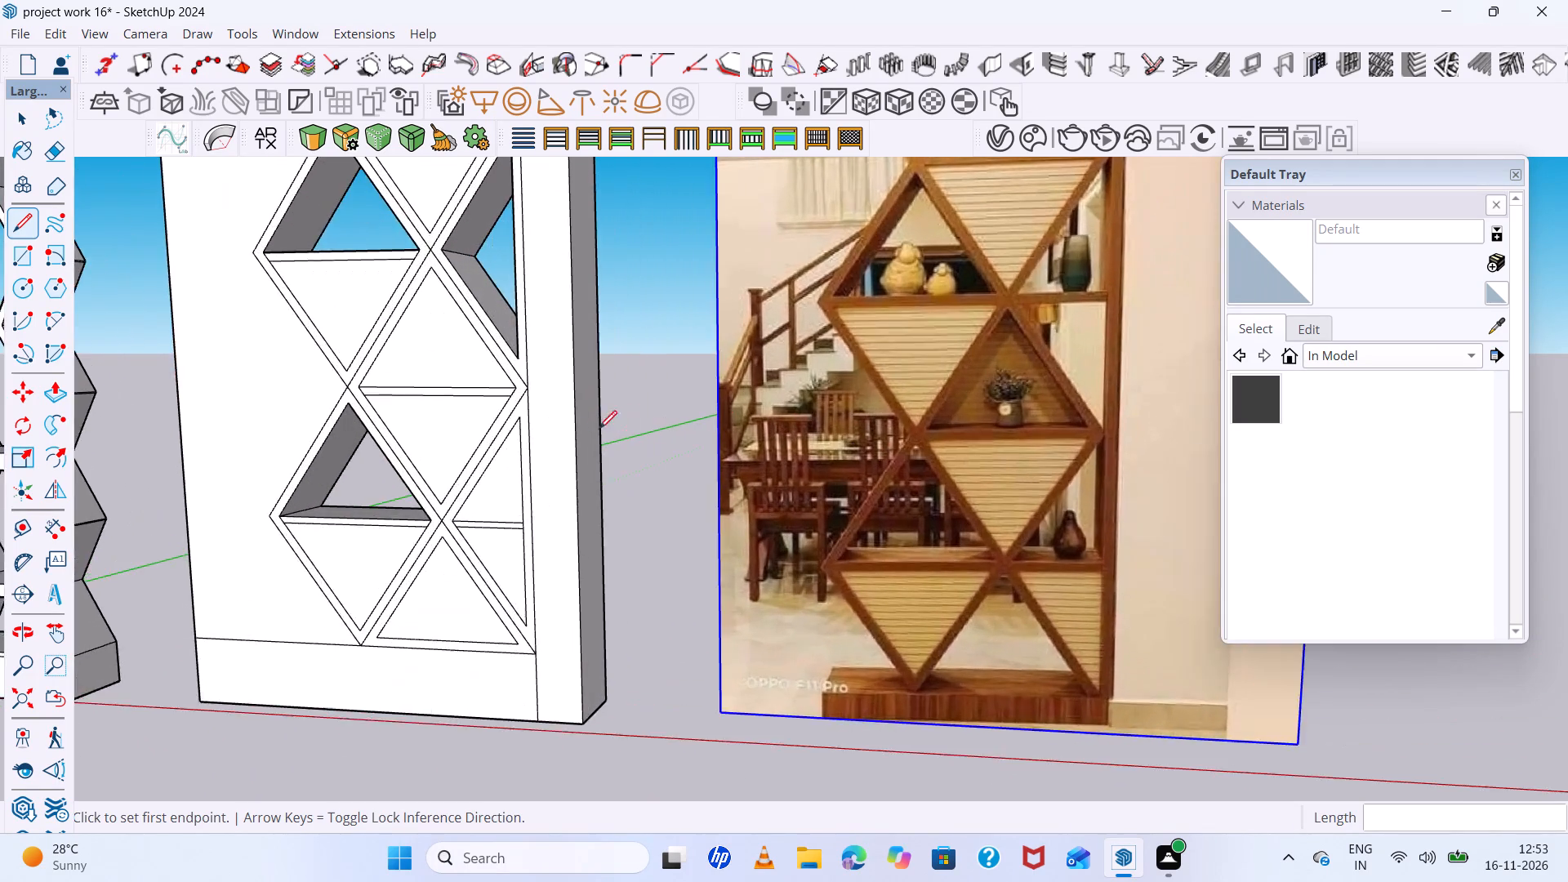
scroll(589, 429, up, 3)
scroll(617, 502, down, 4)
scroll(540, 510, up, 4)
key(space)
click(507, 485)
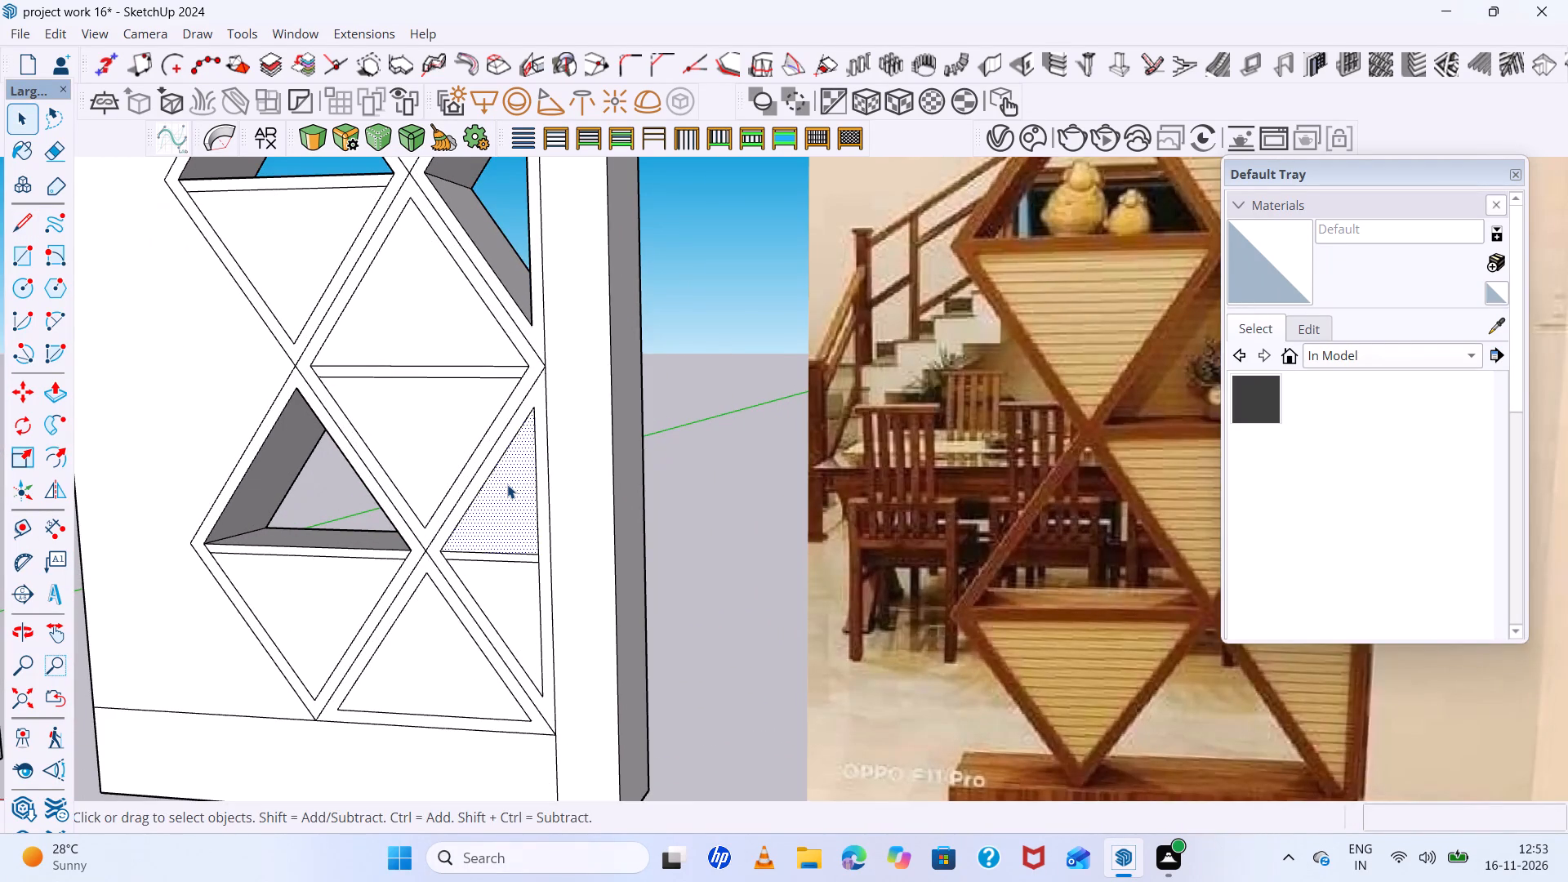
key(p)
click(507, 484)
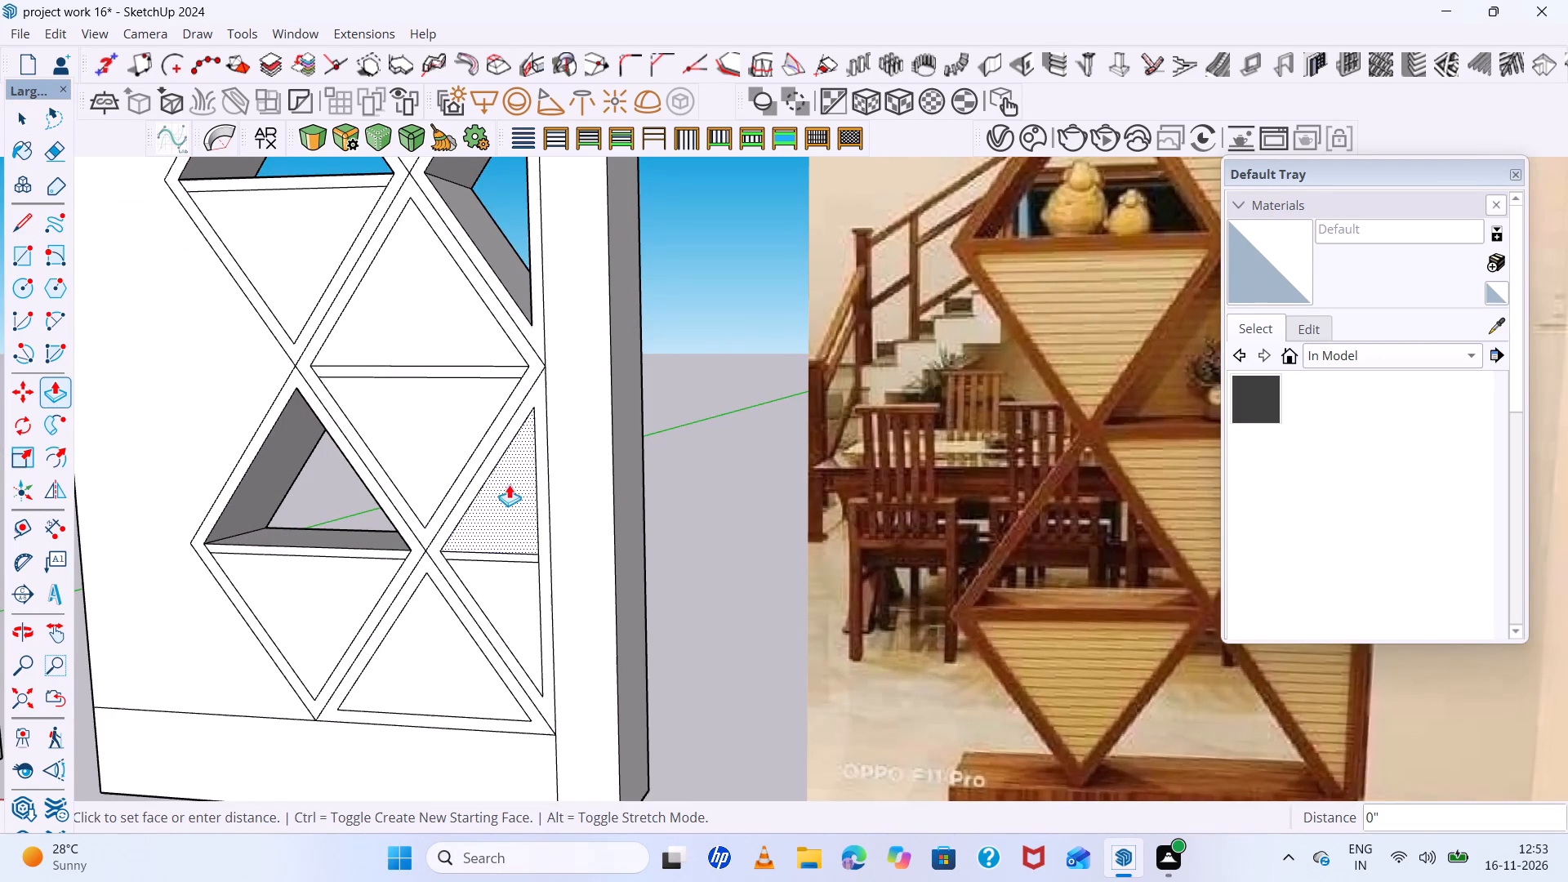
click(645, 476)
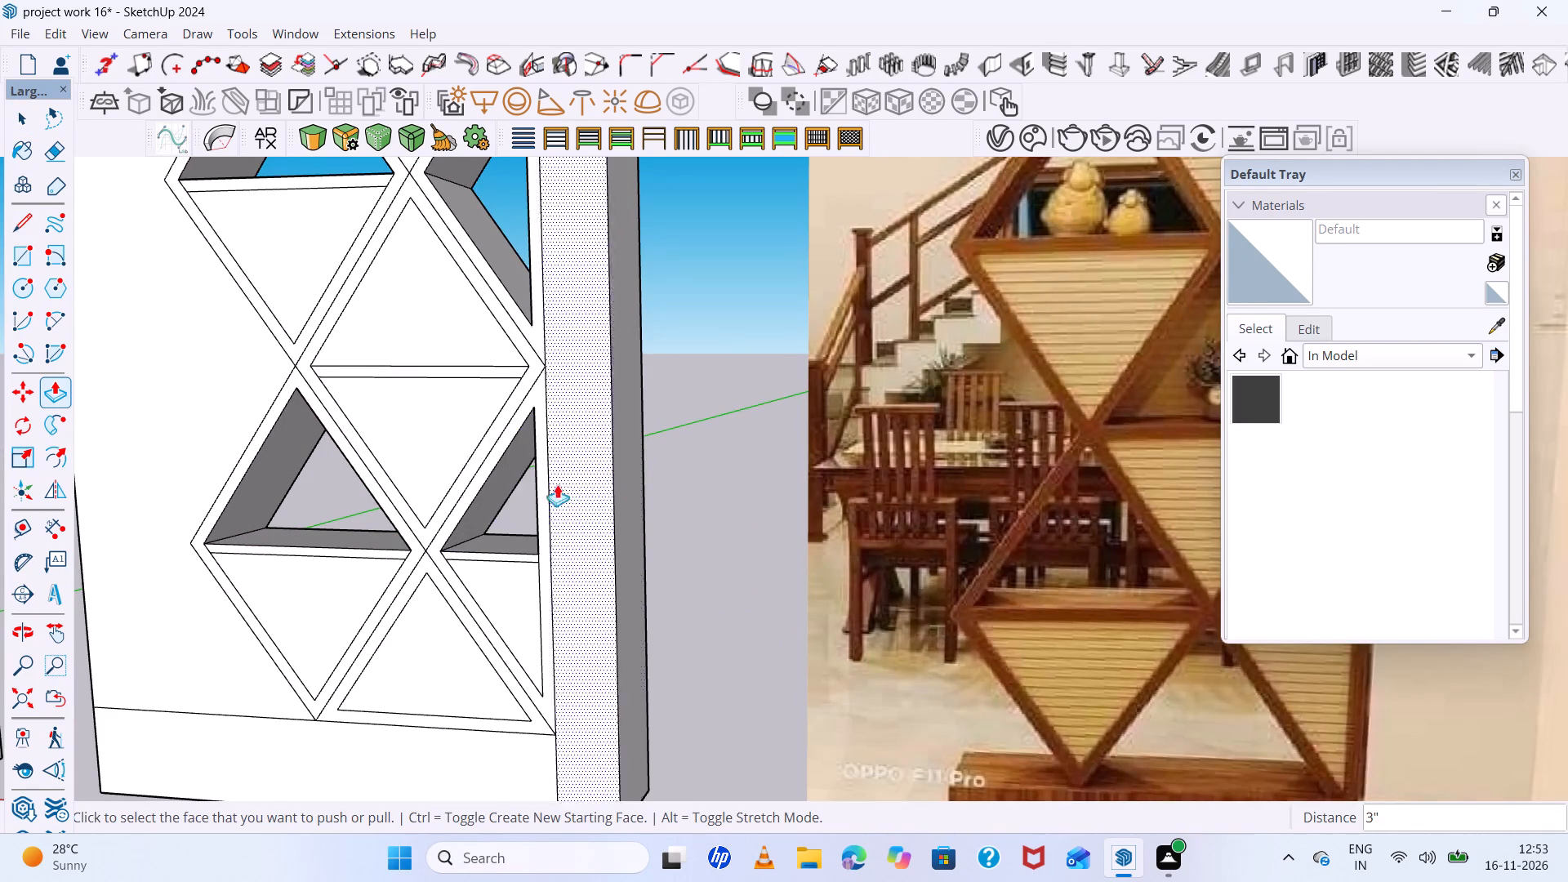
Compare the diamond panel's side openings and dividers with the reference image standing beside it.
scroll(440, 472, down, 9)
scroll(918, 476, up, 4)
scroll(904, 439, down, 5)
scroll(948, 317, up, 2)
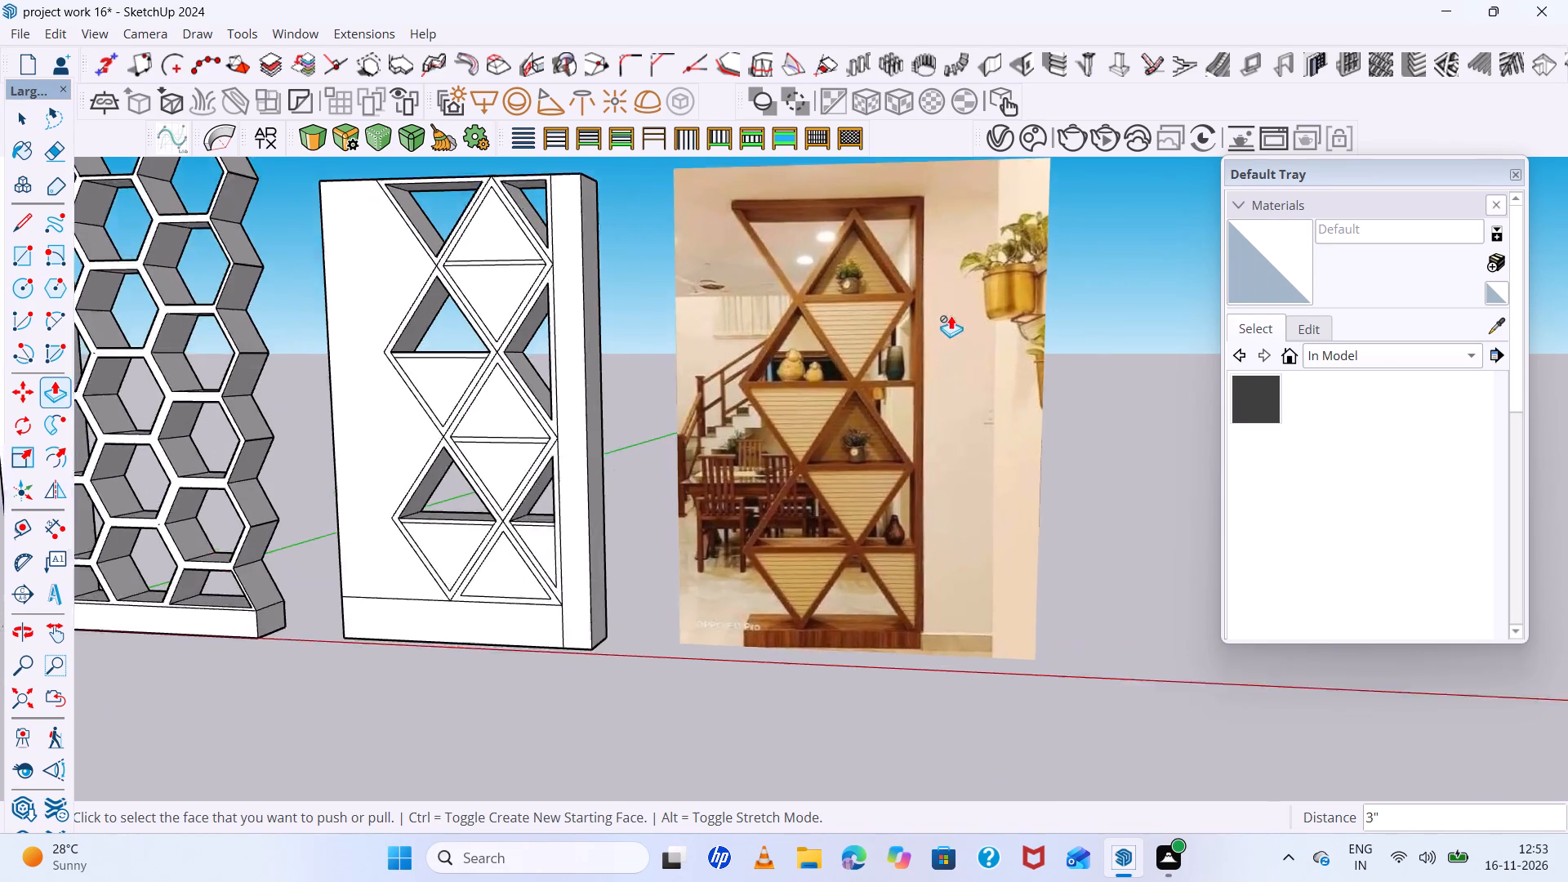
scroll(951, 315, up, 4)
scroll(268, 461, up, 4)
scroll(437, 441, down, 6)
scroll(519, 466, down, 5)
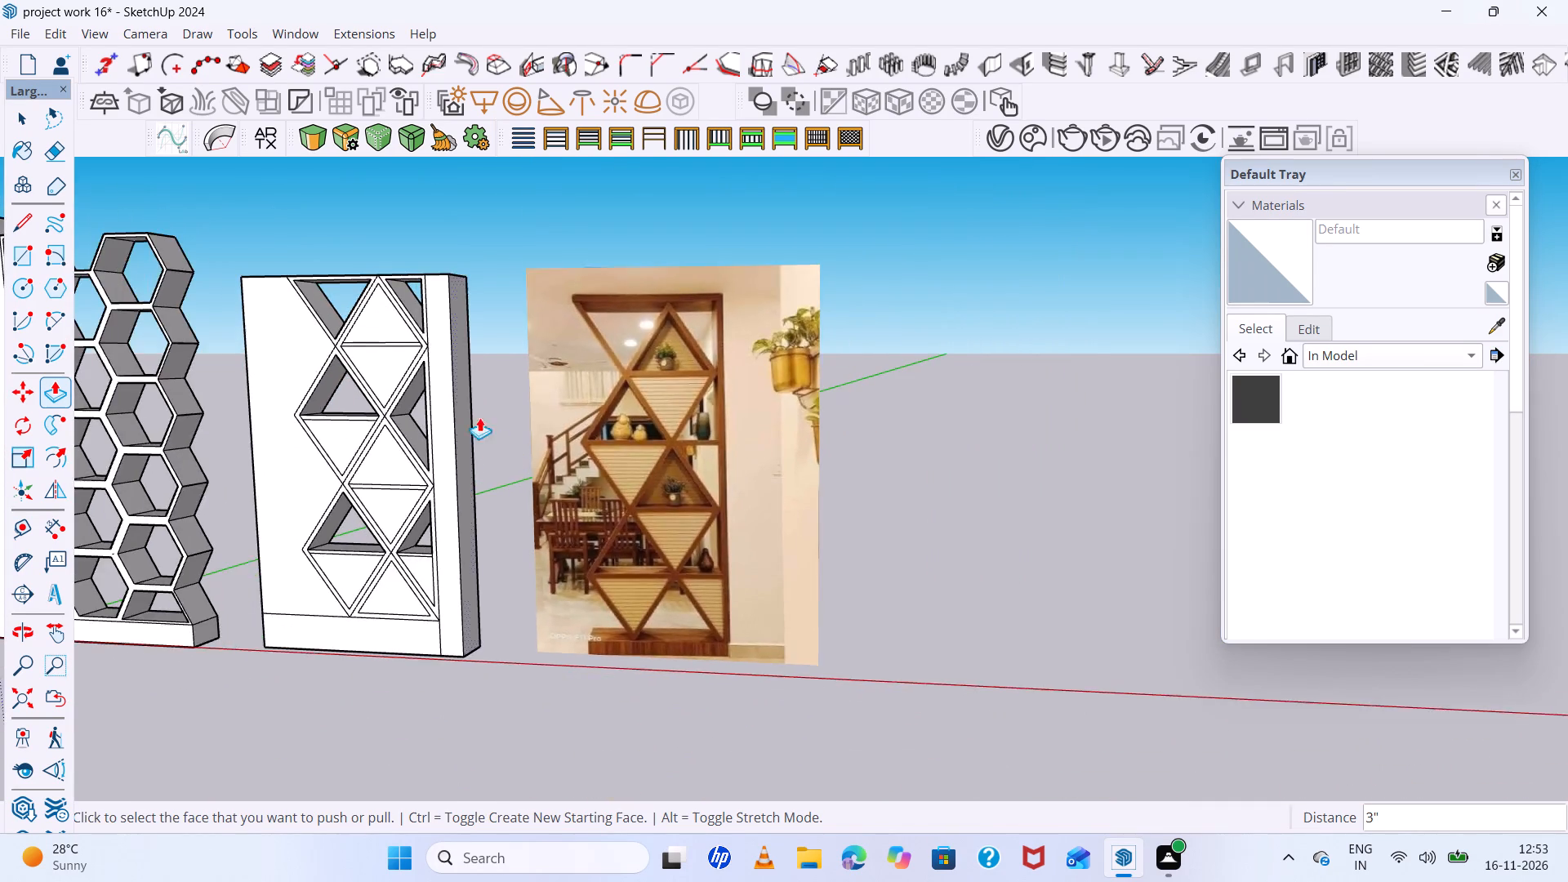
Undo the lower side opening, its two divider lines, the reference image move and the upper side triangle's opening.
scroll(439, 401, up, 14)
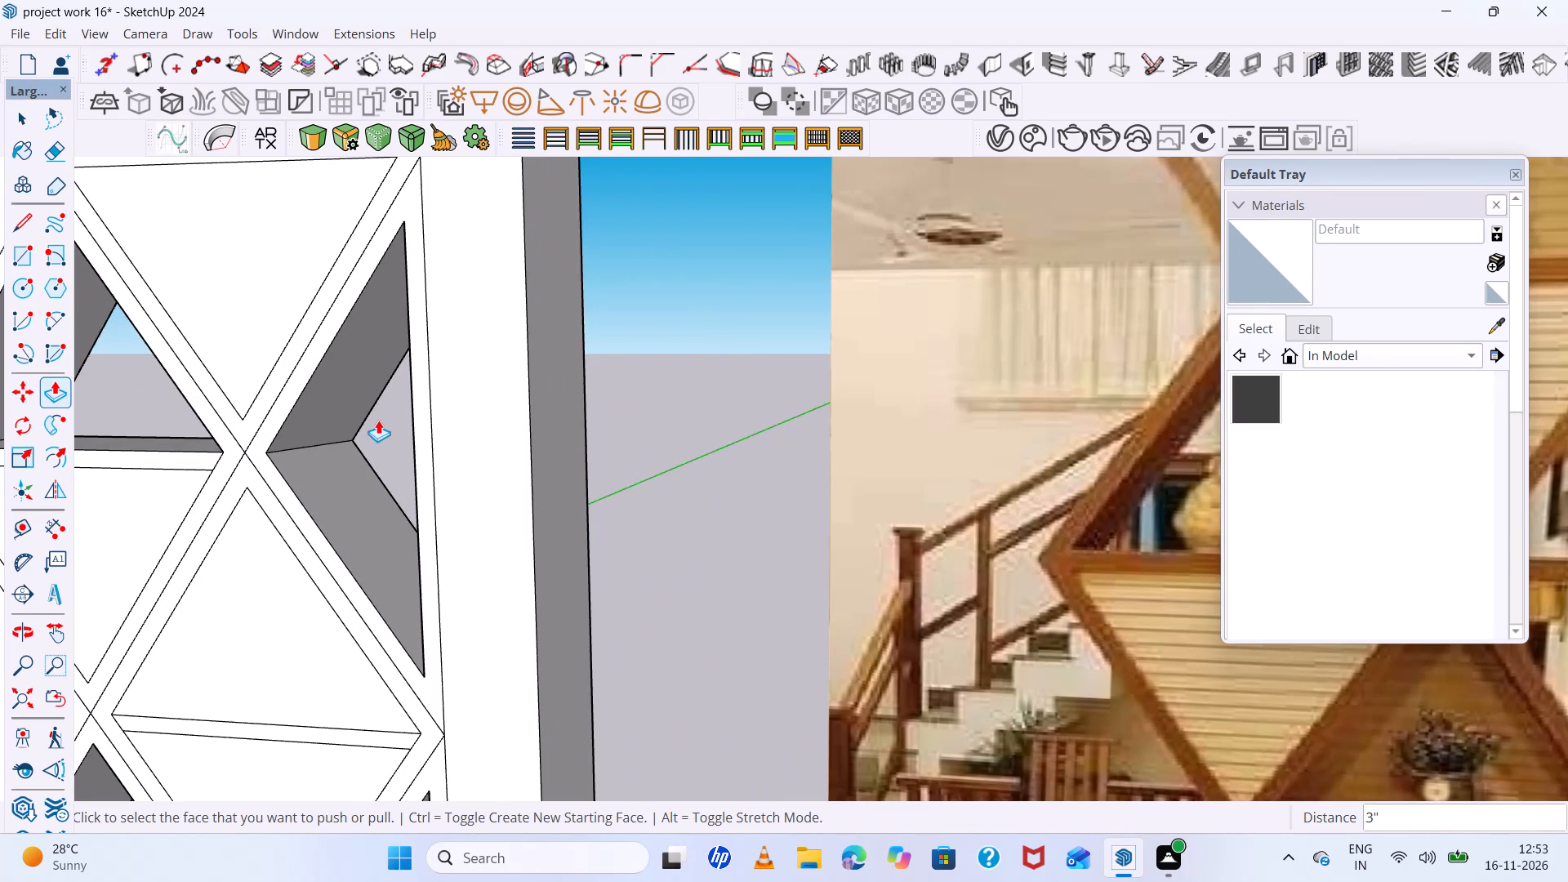
key(ctrl+z)
key(ctrl+z)
key(ctrl+z)
key(ctrl+z)
key(ctrl+z)
Move the reference image along the red axis from behind the diamond panel so it stands clear beside it.
scroll(386, 438, down, 5)
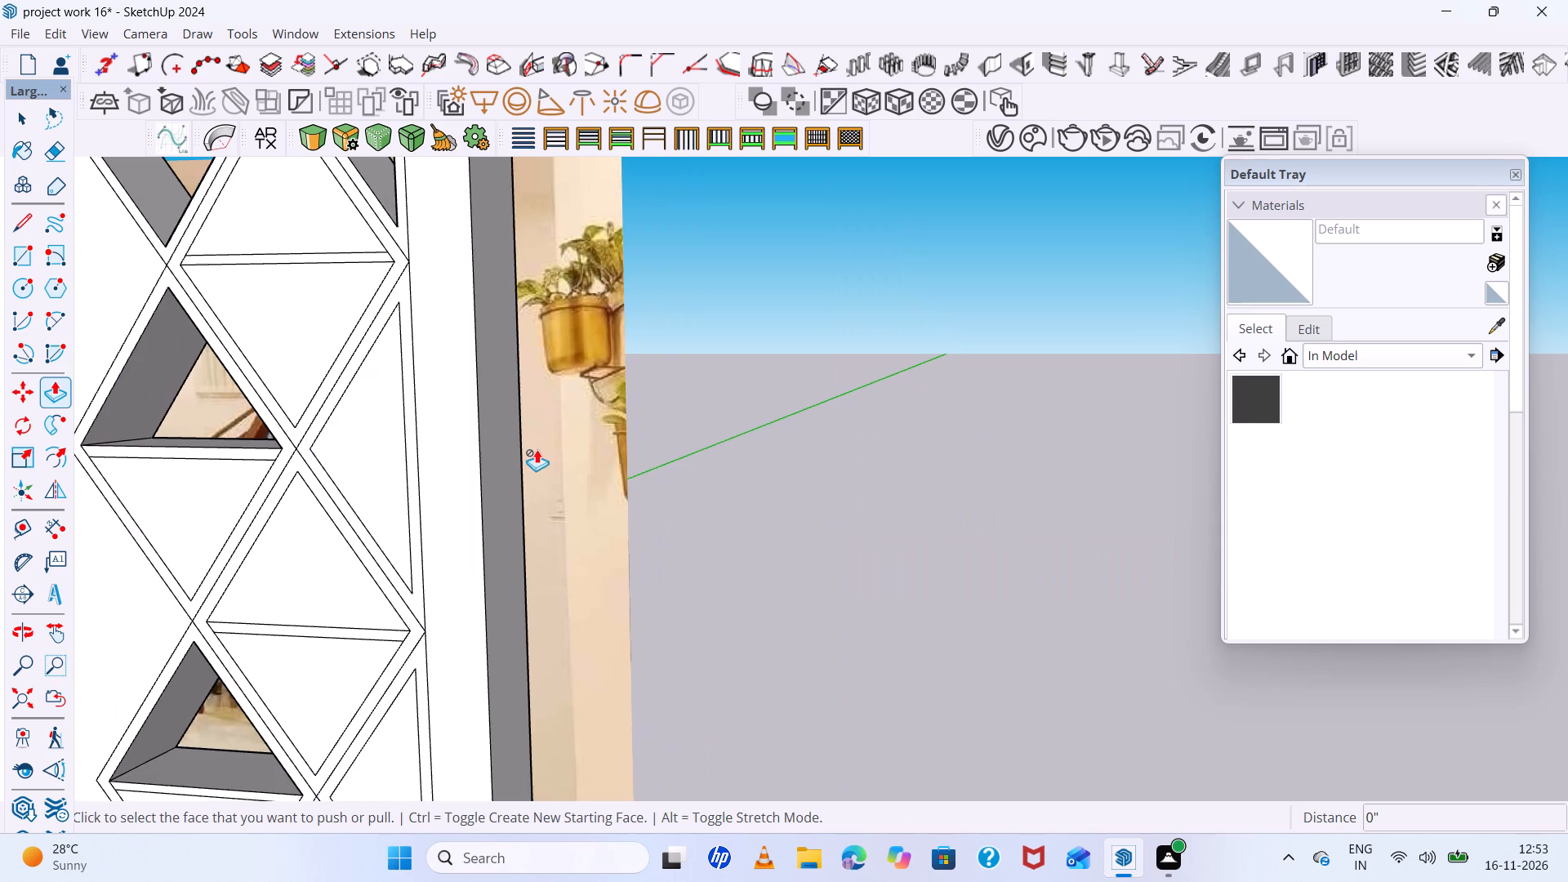
key(space)
click(585, 458)
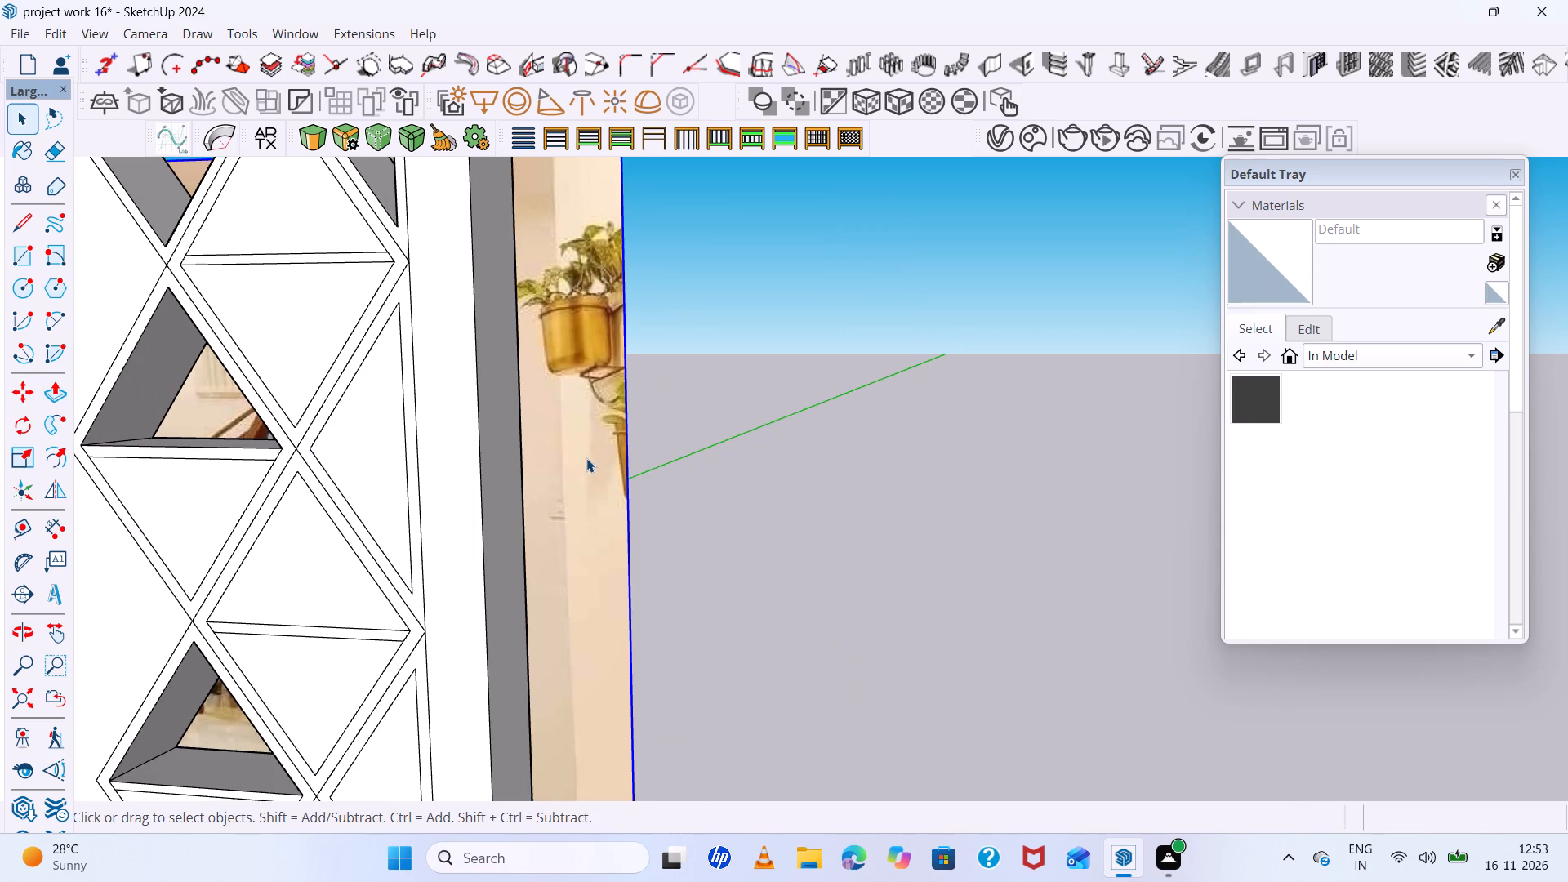
key(m)
scroll(587, 460, down, 18)
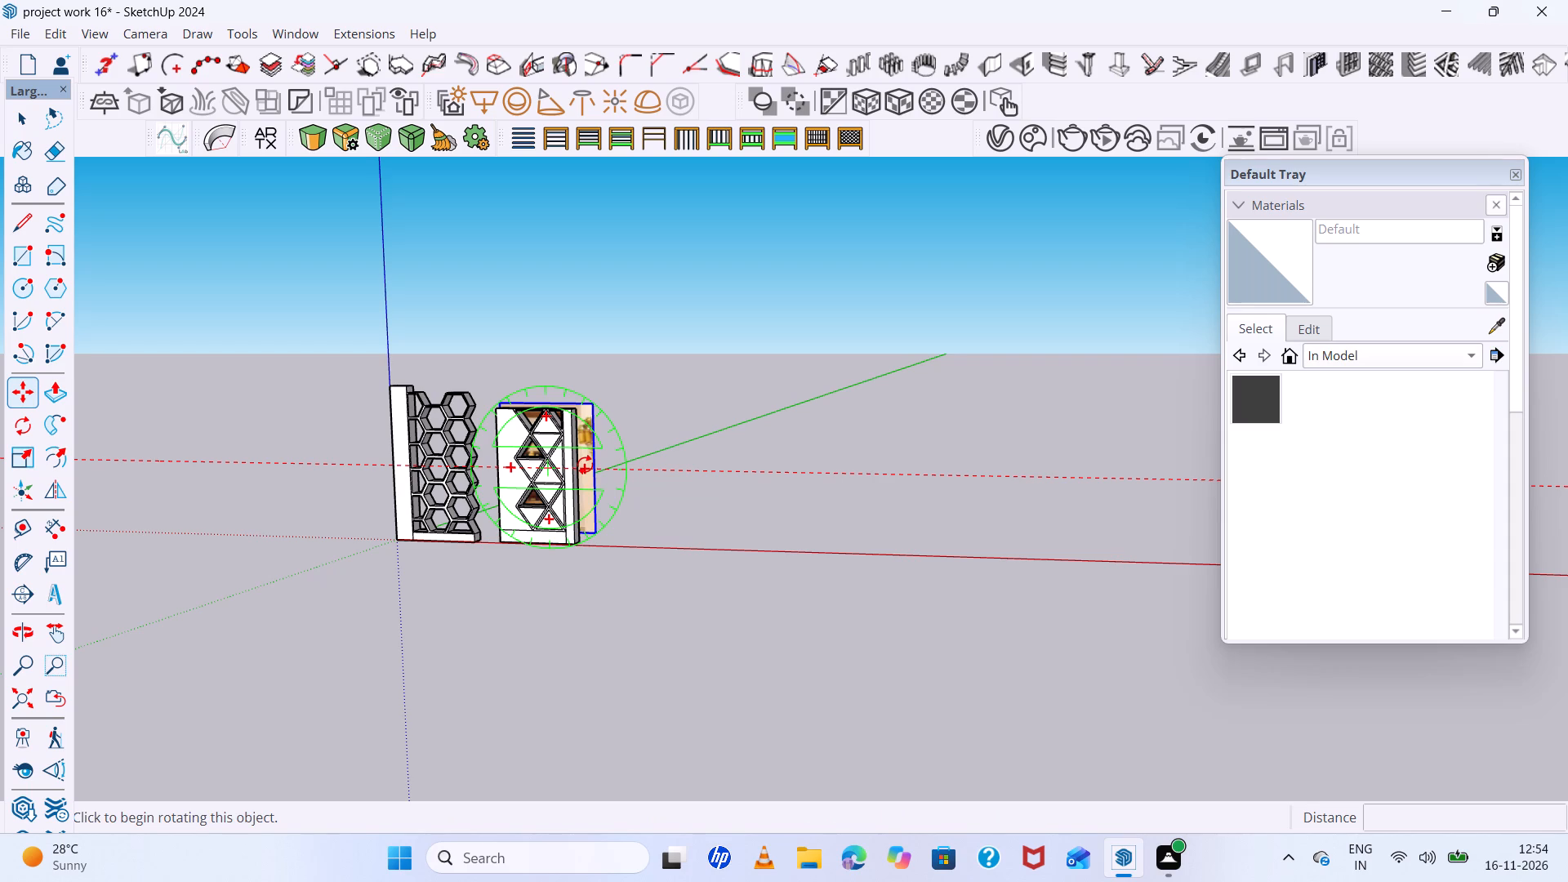
click(593, 532)
click(711, 551)
Draw two closely spaced horizontal lines about 3" long across the upper full side triangle, forming a divider at its inner corner.
scroll(520, 416, up, 16)
middle_drag(602, 505, 602, 457)
scroll(534, 427, up, 6)
key(space)
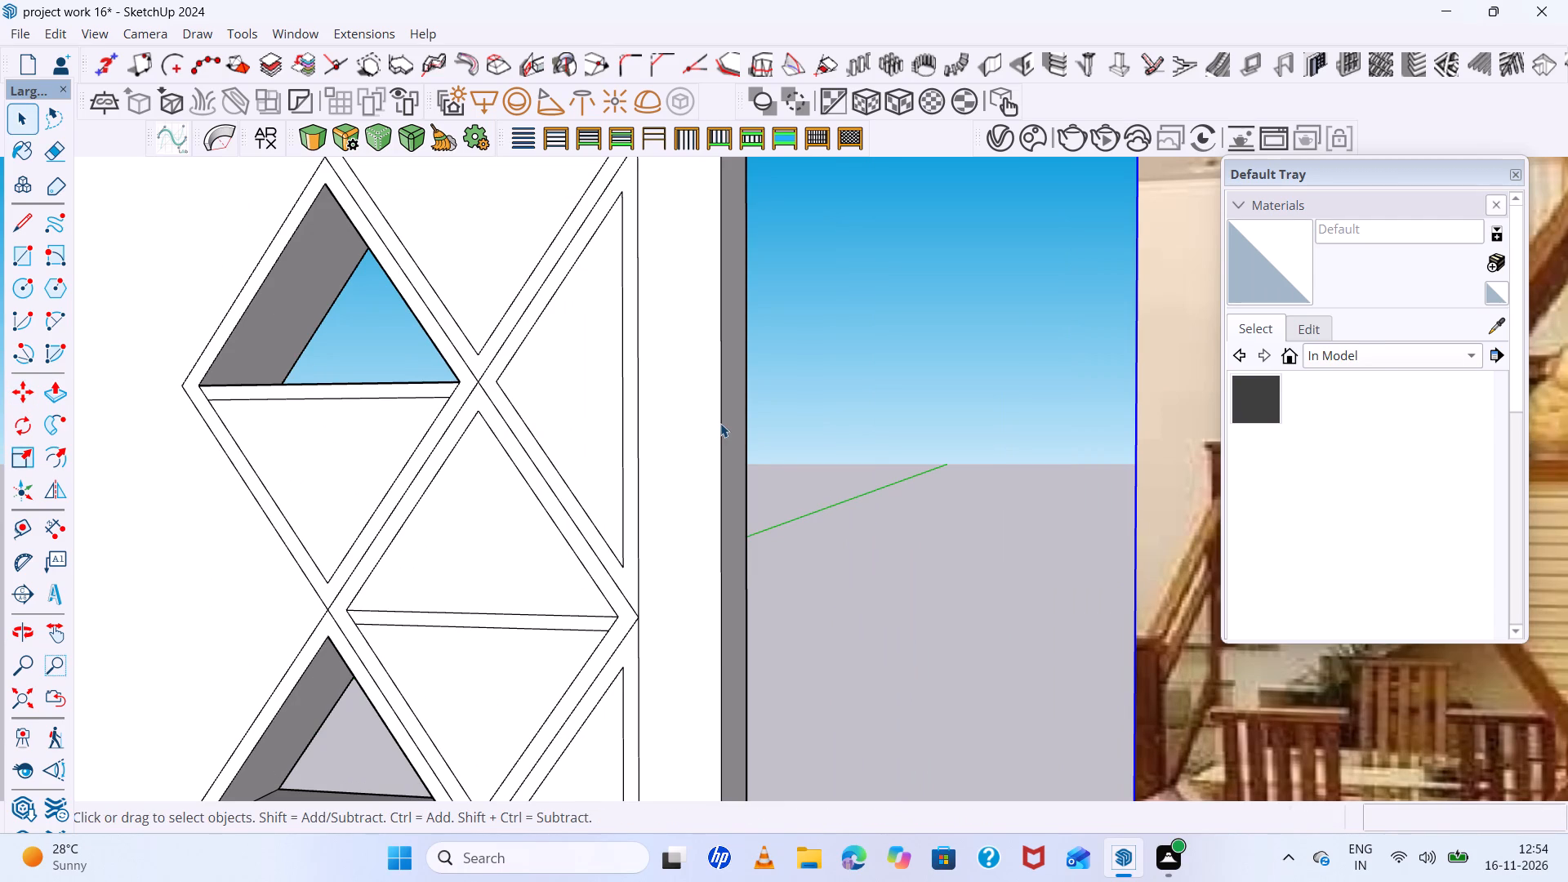
key(l)
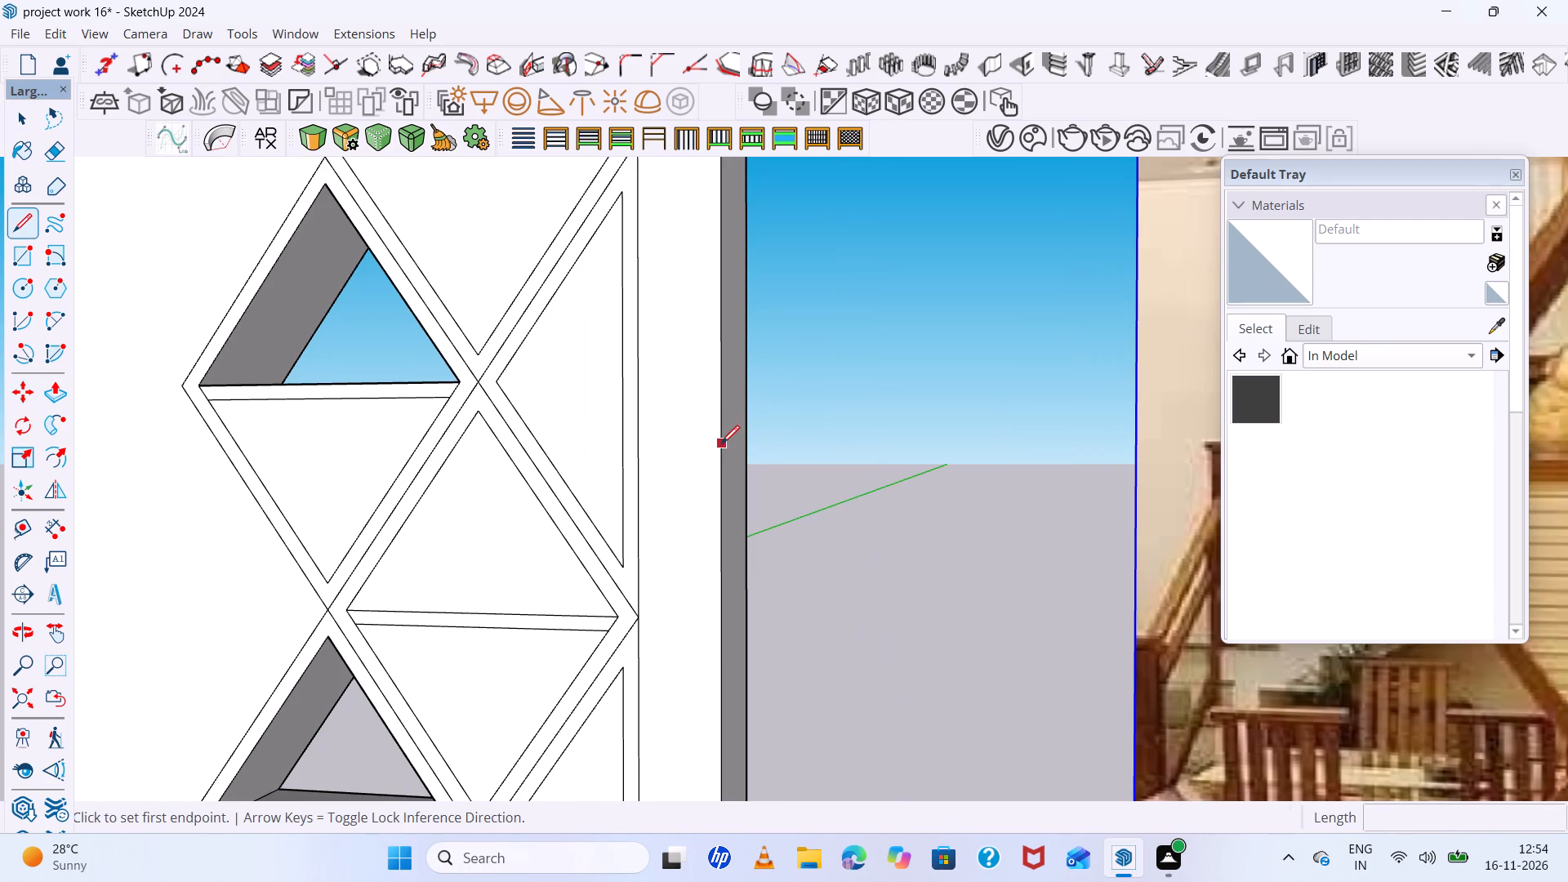
scroll(503, 370, up, 3)
click(497, 382)
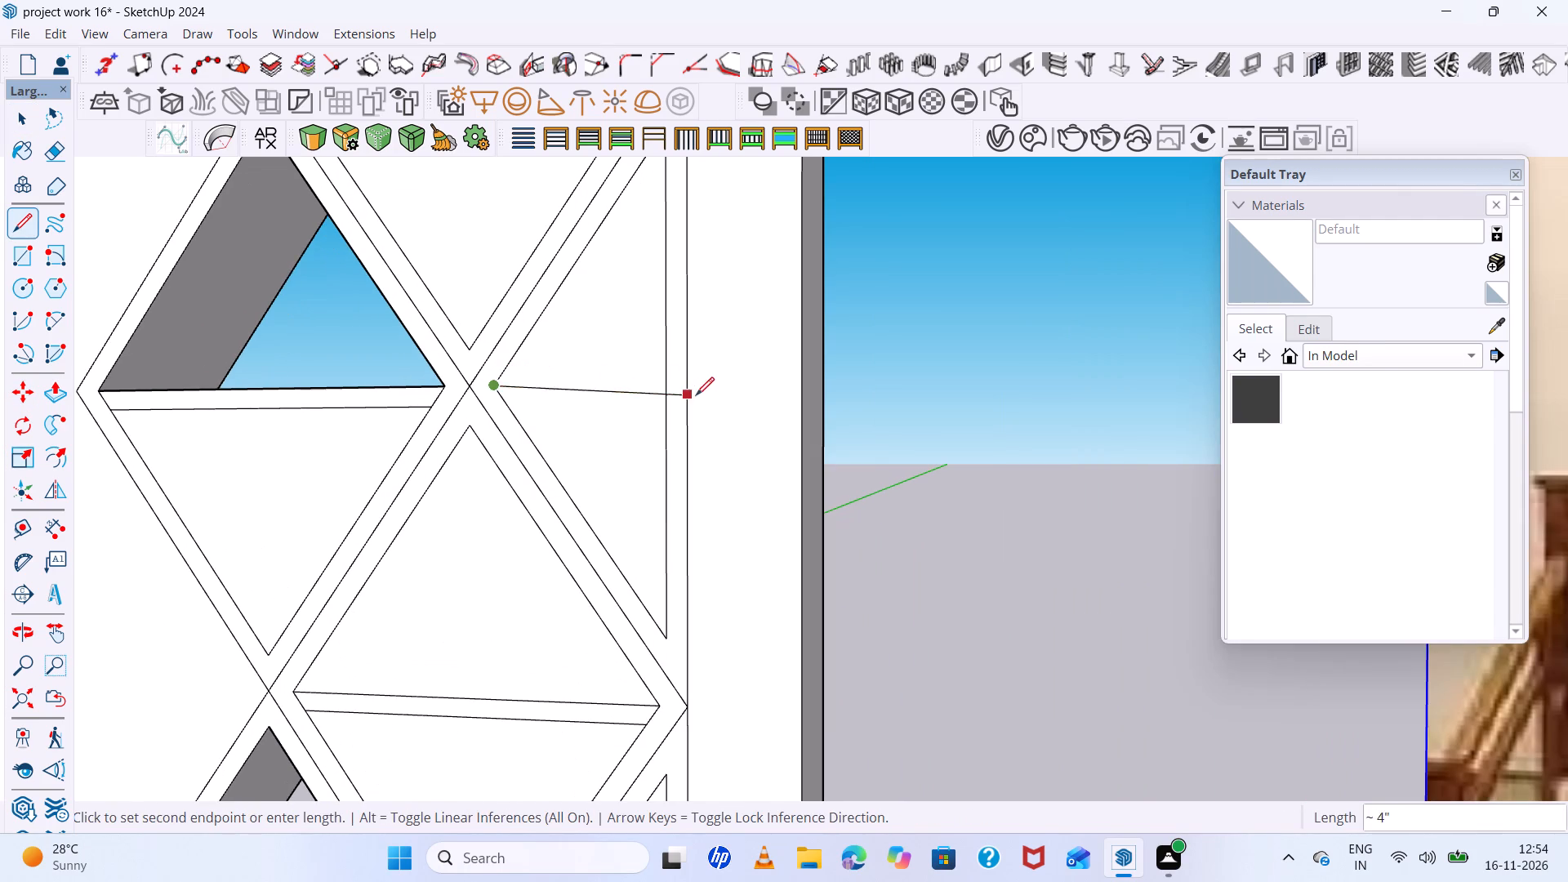
click(669, 384)
scroll(554, 391, up, 5)
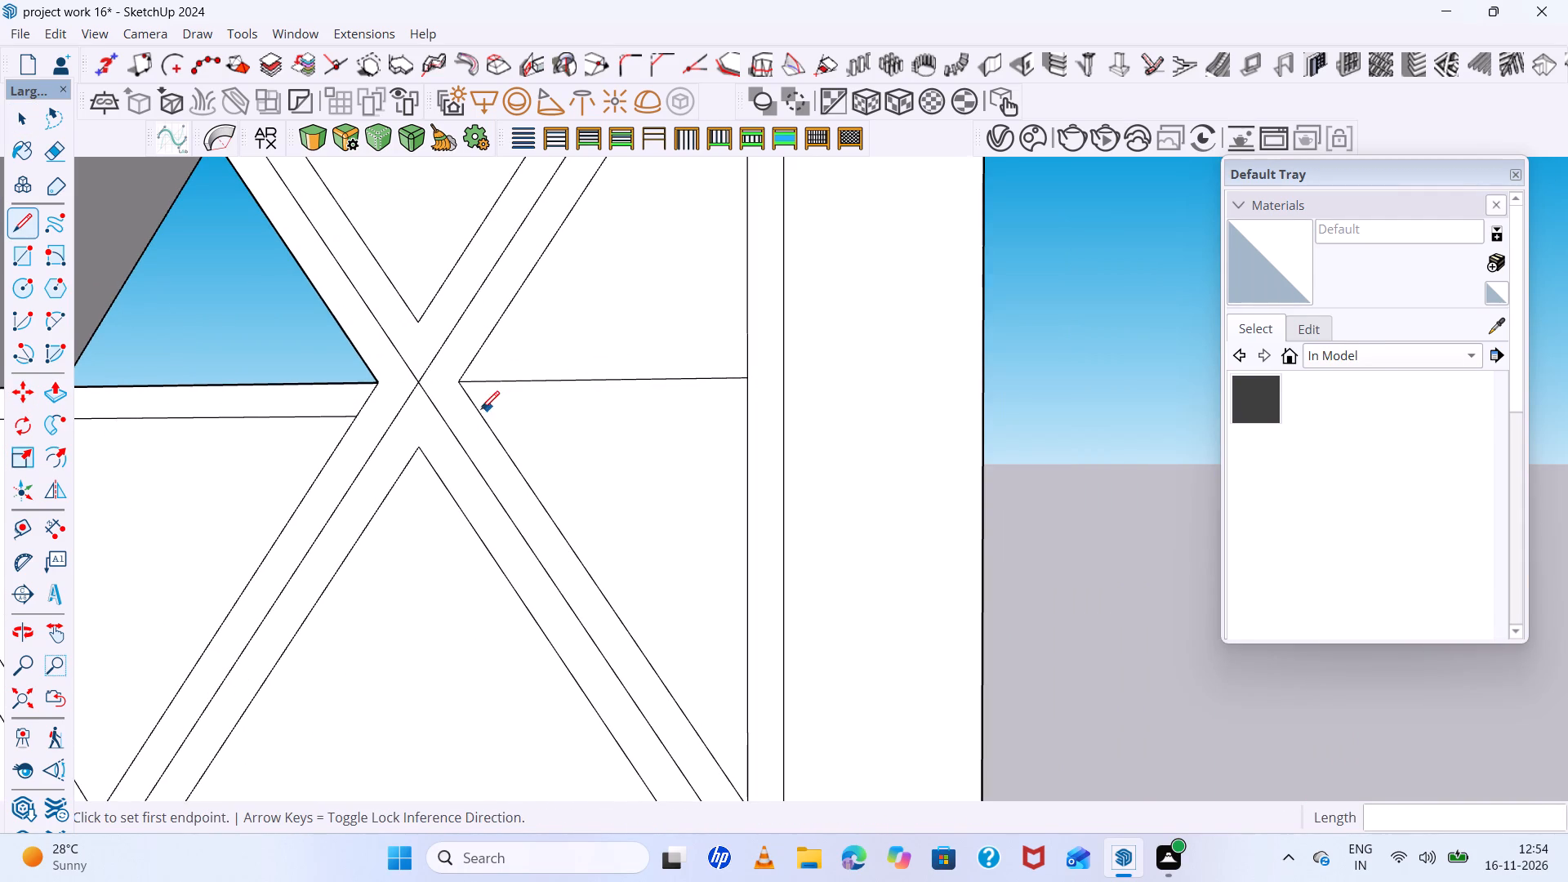
click(481, 409)
click(750, 409)
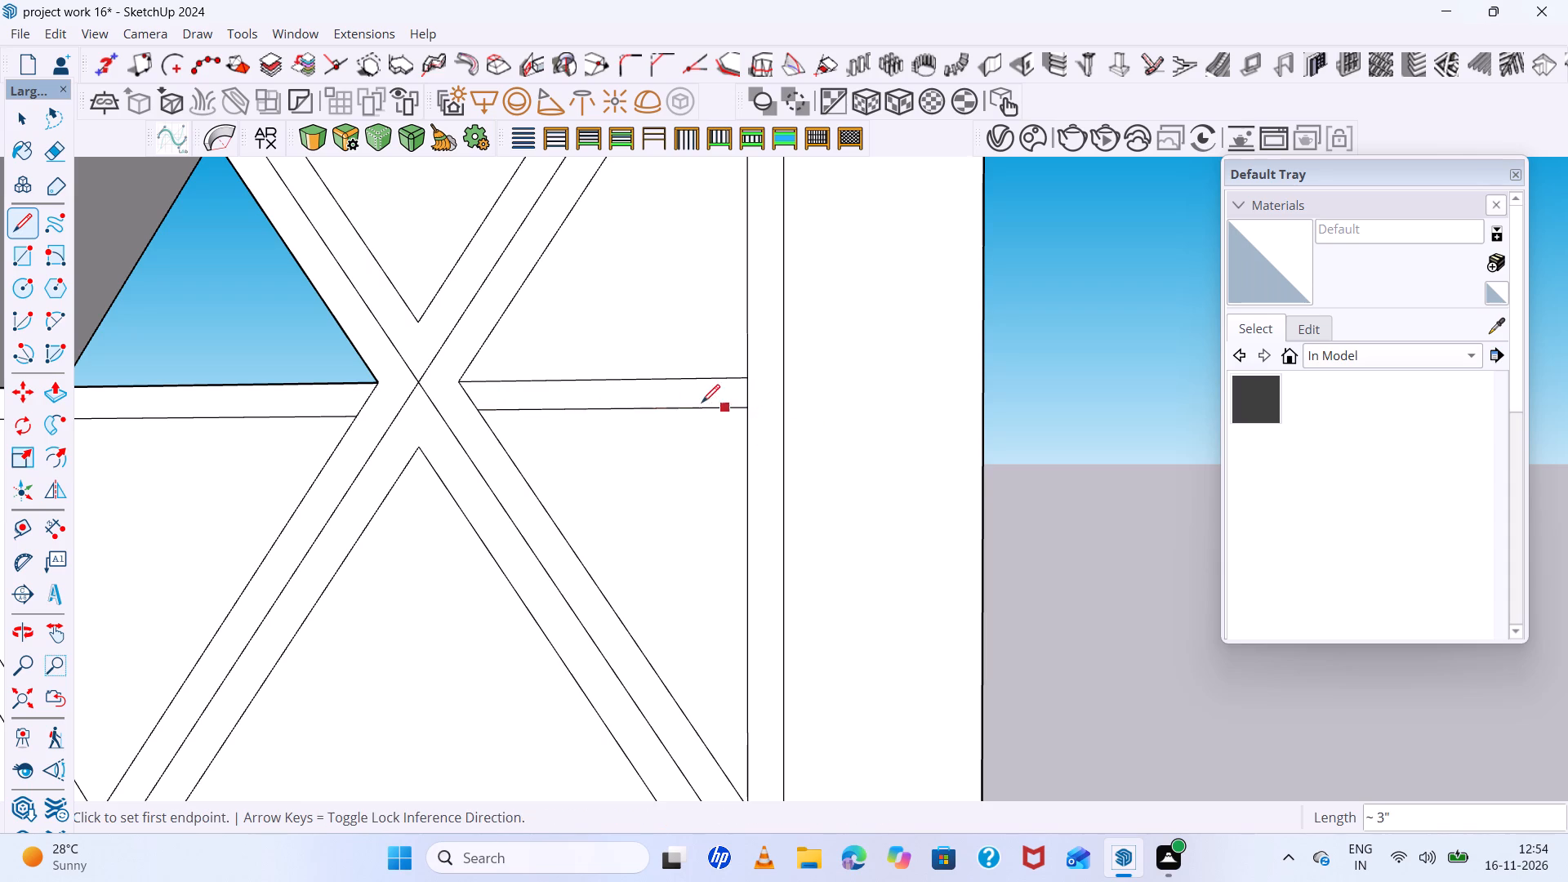
Compare the diamond panel's side triangles and divider with the shelves in the reference image.
scroll(617, 390, down, 20)
scroll(617, 390, down, 3)
scroll(888, 413, up, 5)
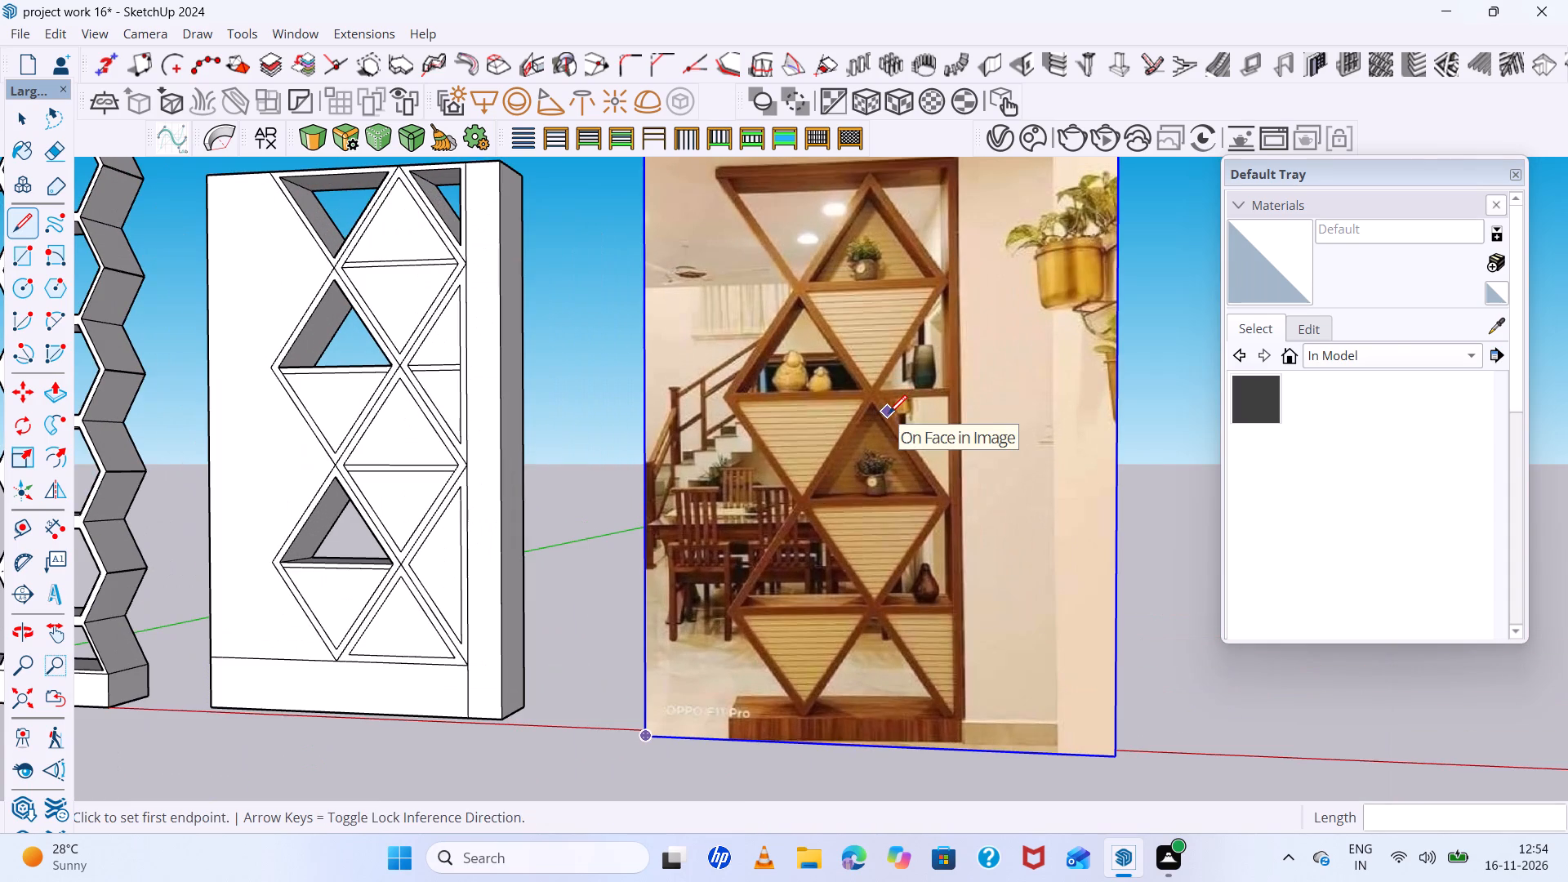
scroll(449, 609, up, 5)
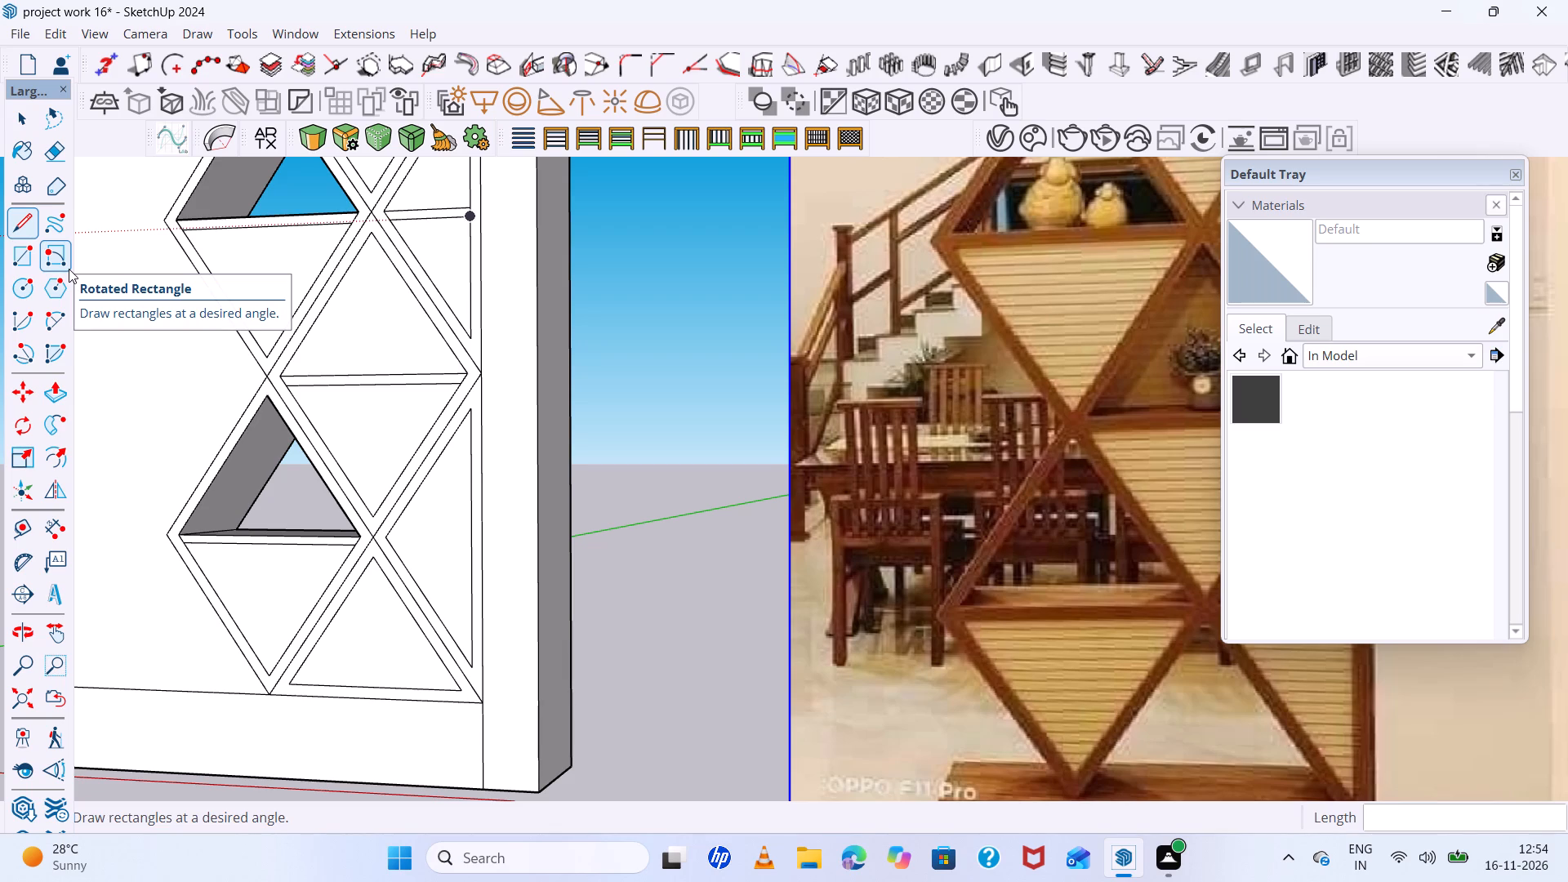
scroll(69, 269, down, 4)
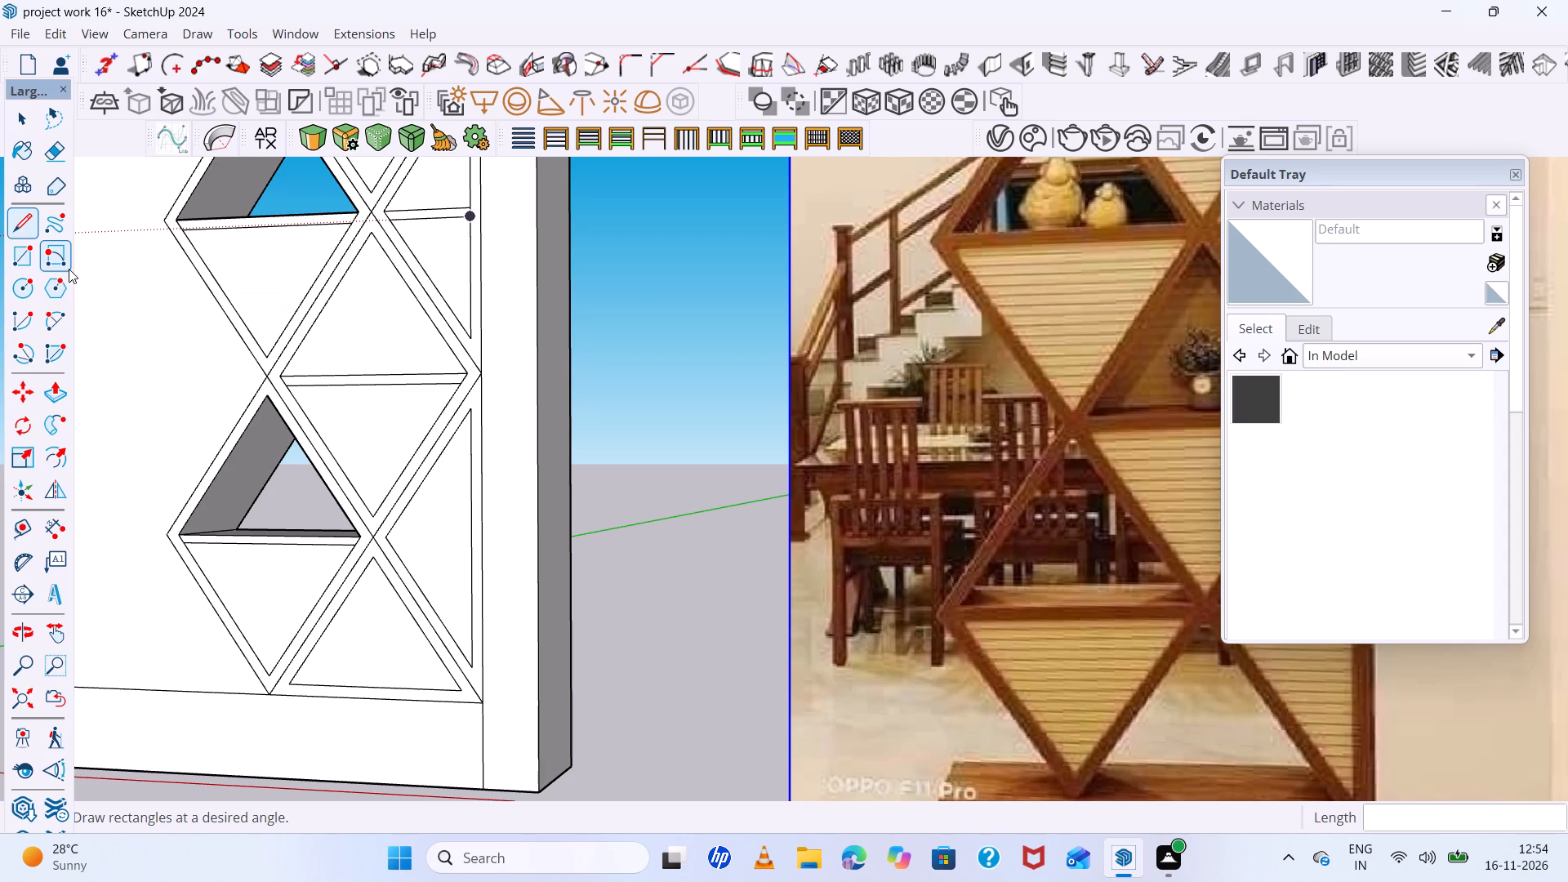
scroll(69, 269, up, 4)
scroll(69, 269, down, 4)
scroll(69, 269, up, 4)
scroll(69, 269, down, 4)
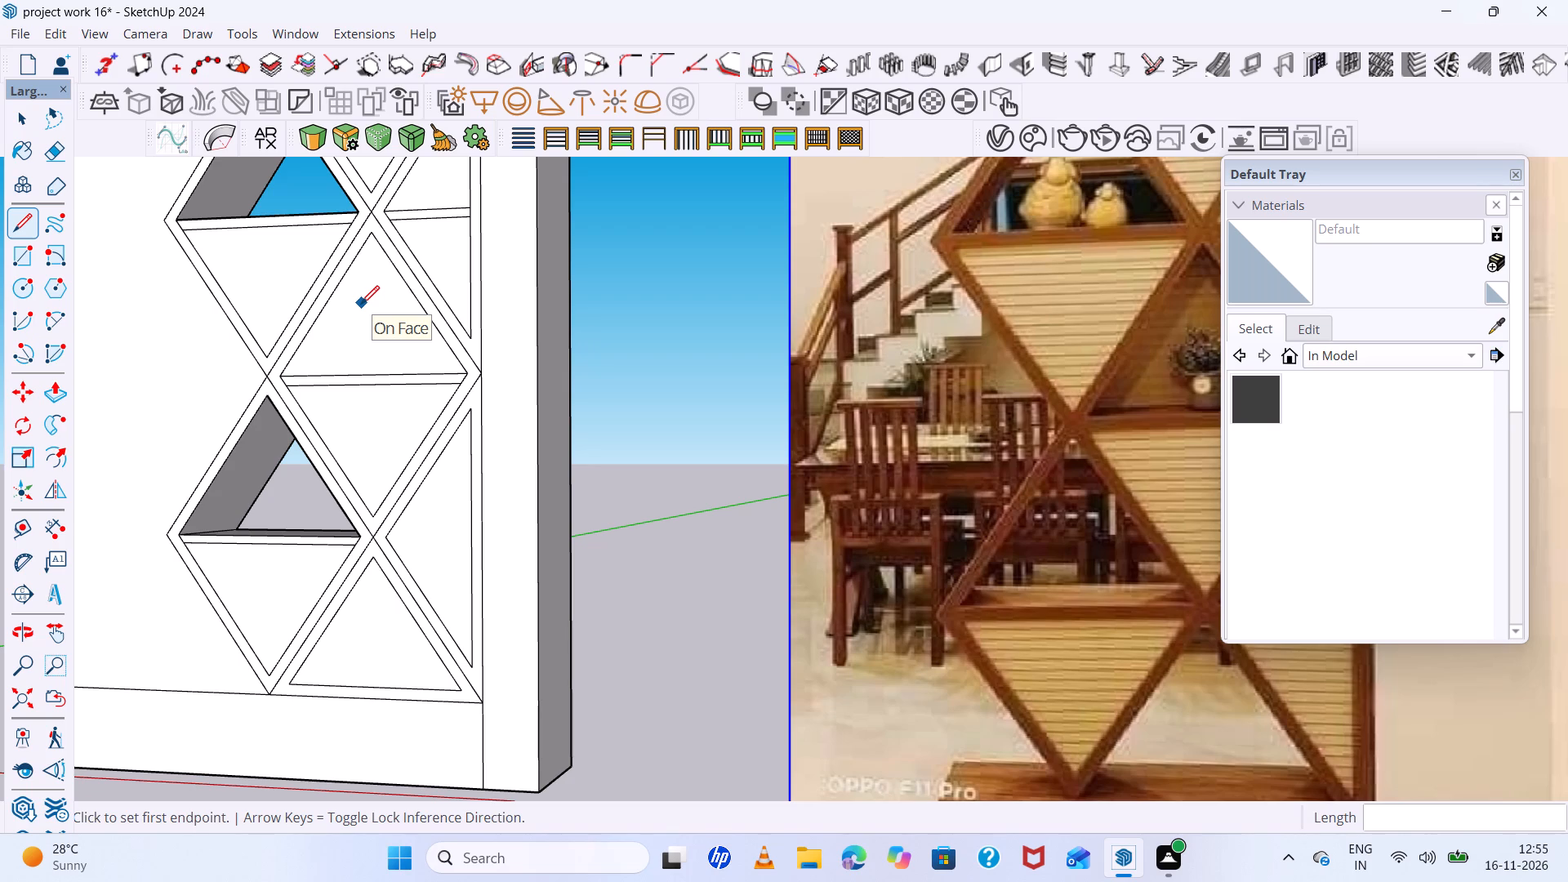
Draw two closely spaced horizontal lines about 3" long across the lower full side triangle, forming a divider at its inner corner.
key(l)
scroll(387, 541, up, 10)
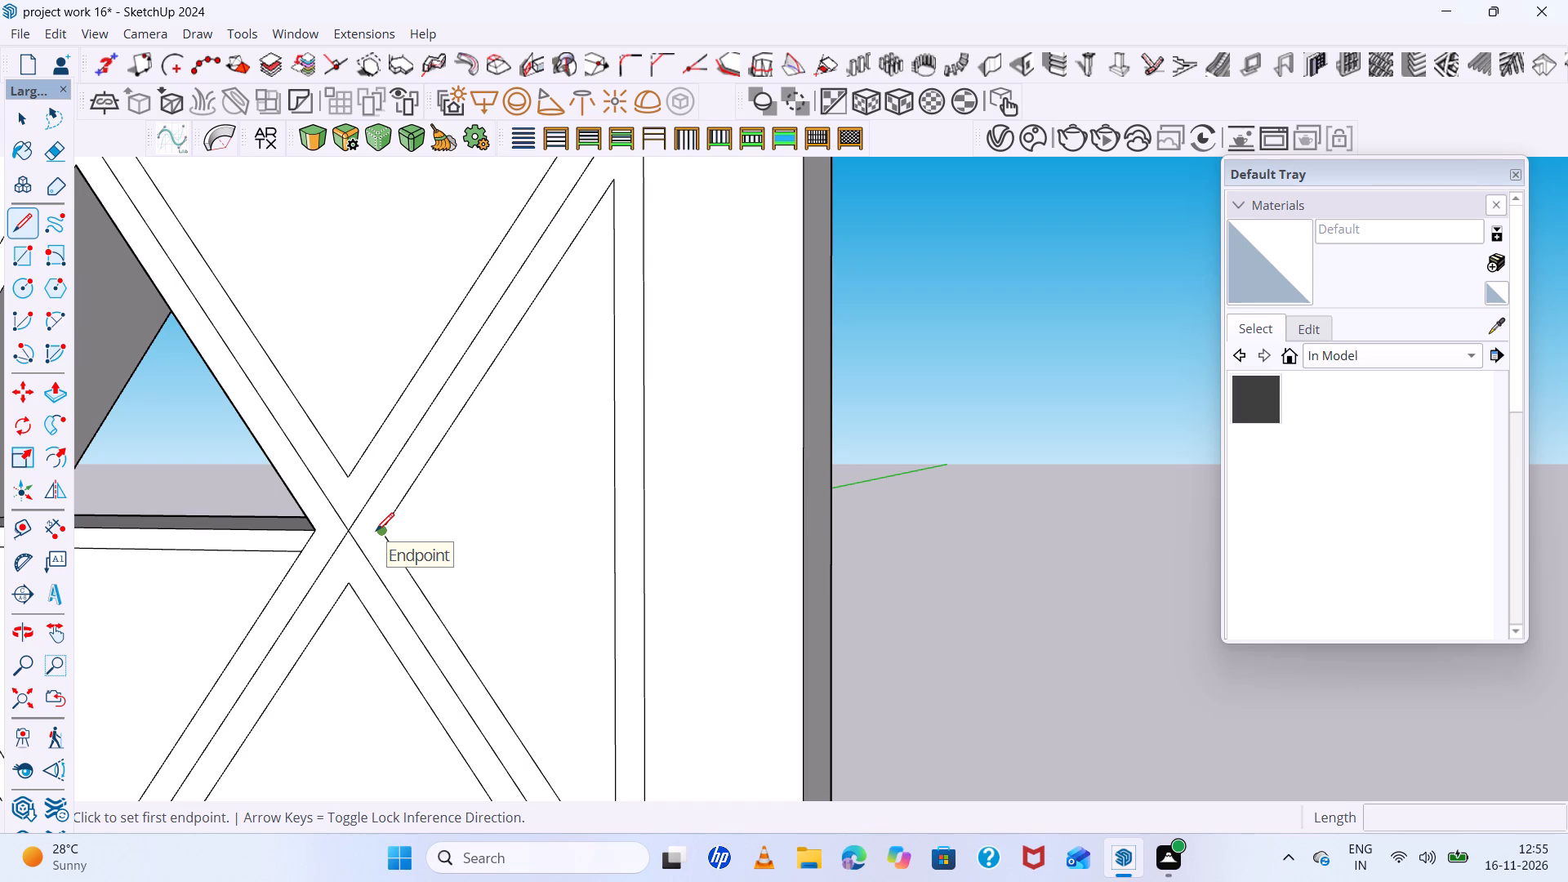
scroll(376, 532, up, 3)
click(383, 534)
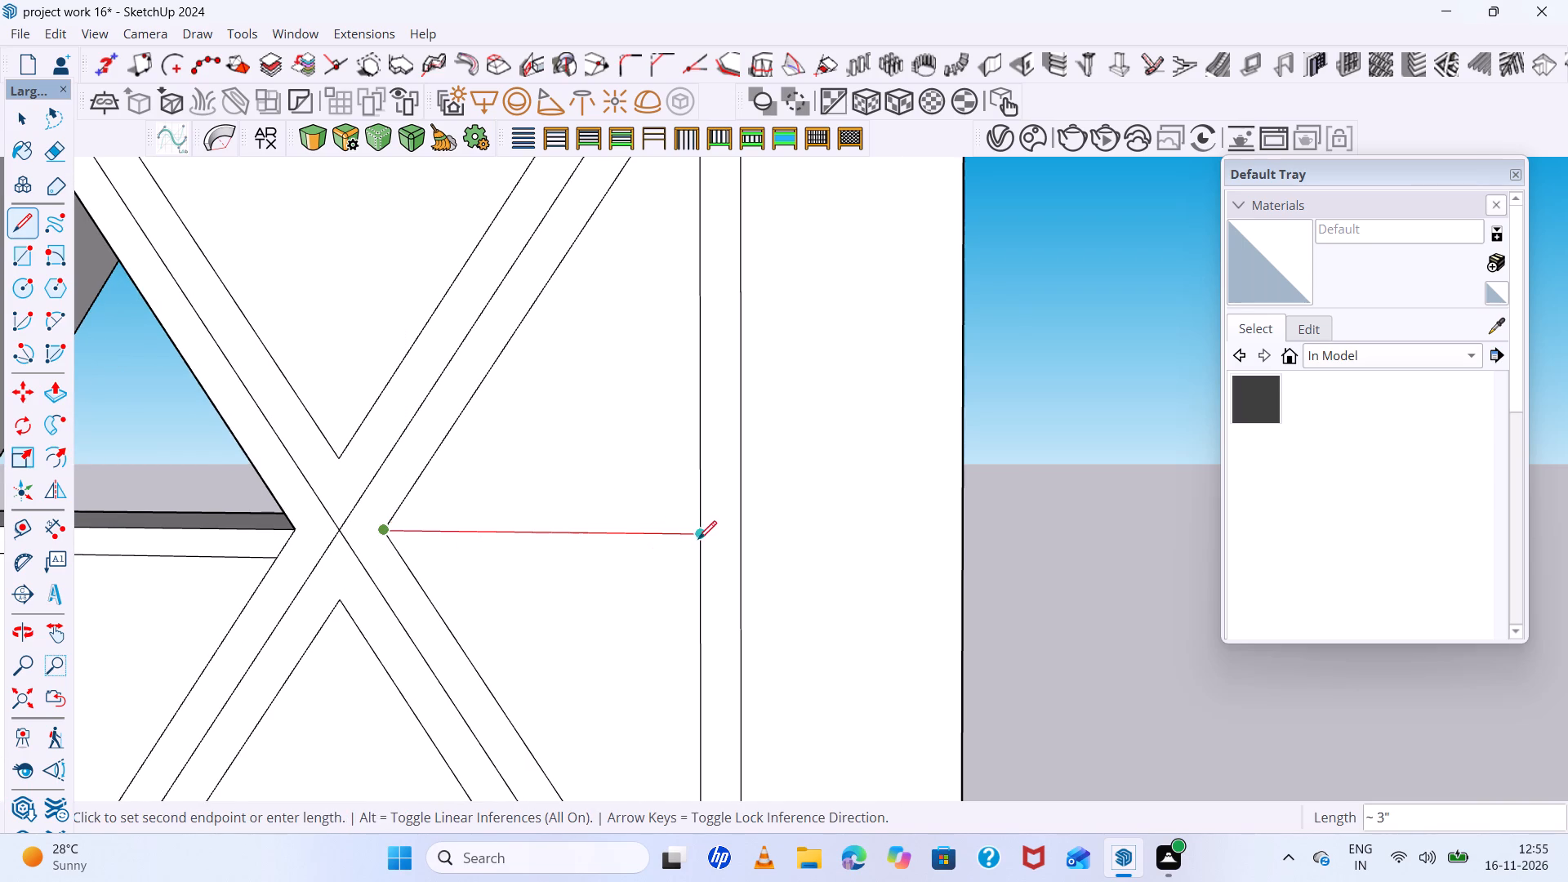
click(707, 533)
scroll(585, 533, down, 6)
scroll(514, 557, up, 7)
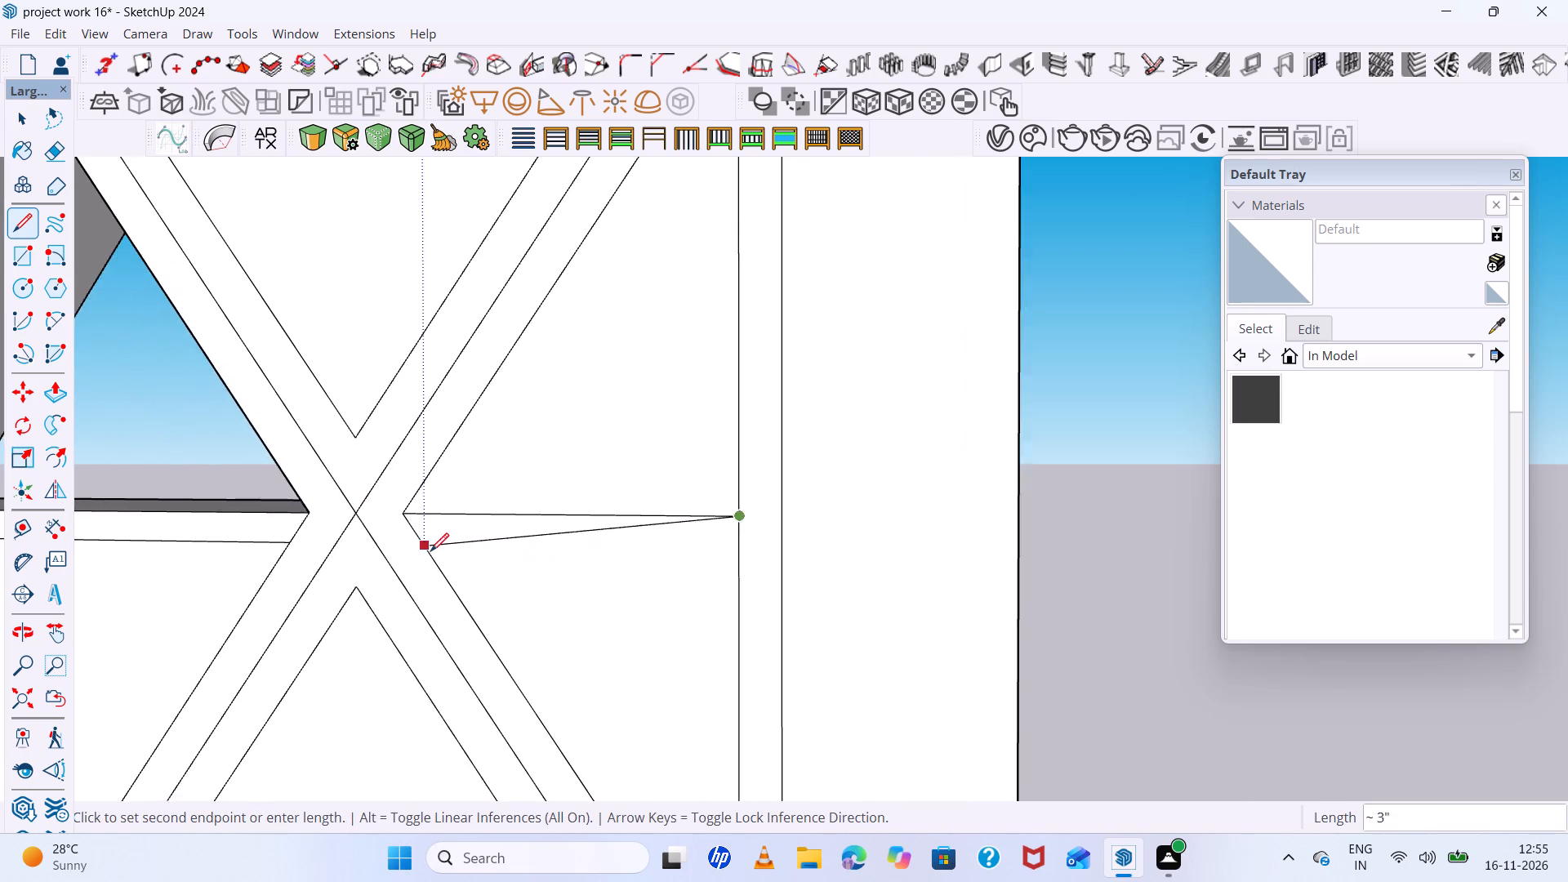
scroll(430, 551, up, 2)
key(space)
key(l)
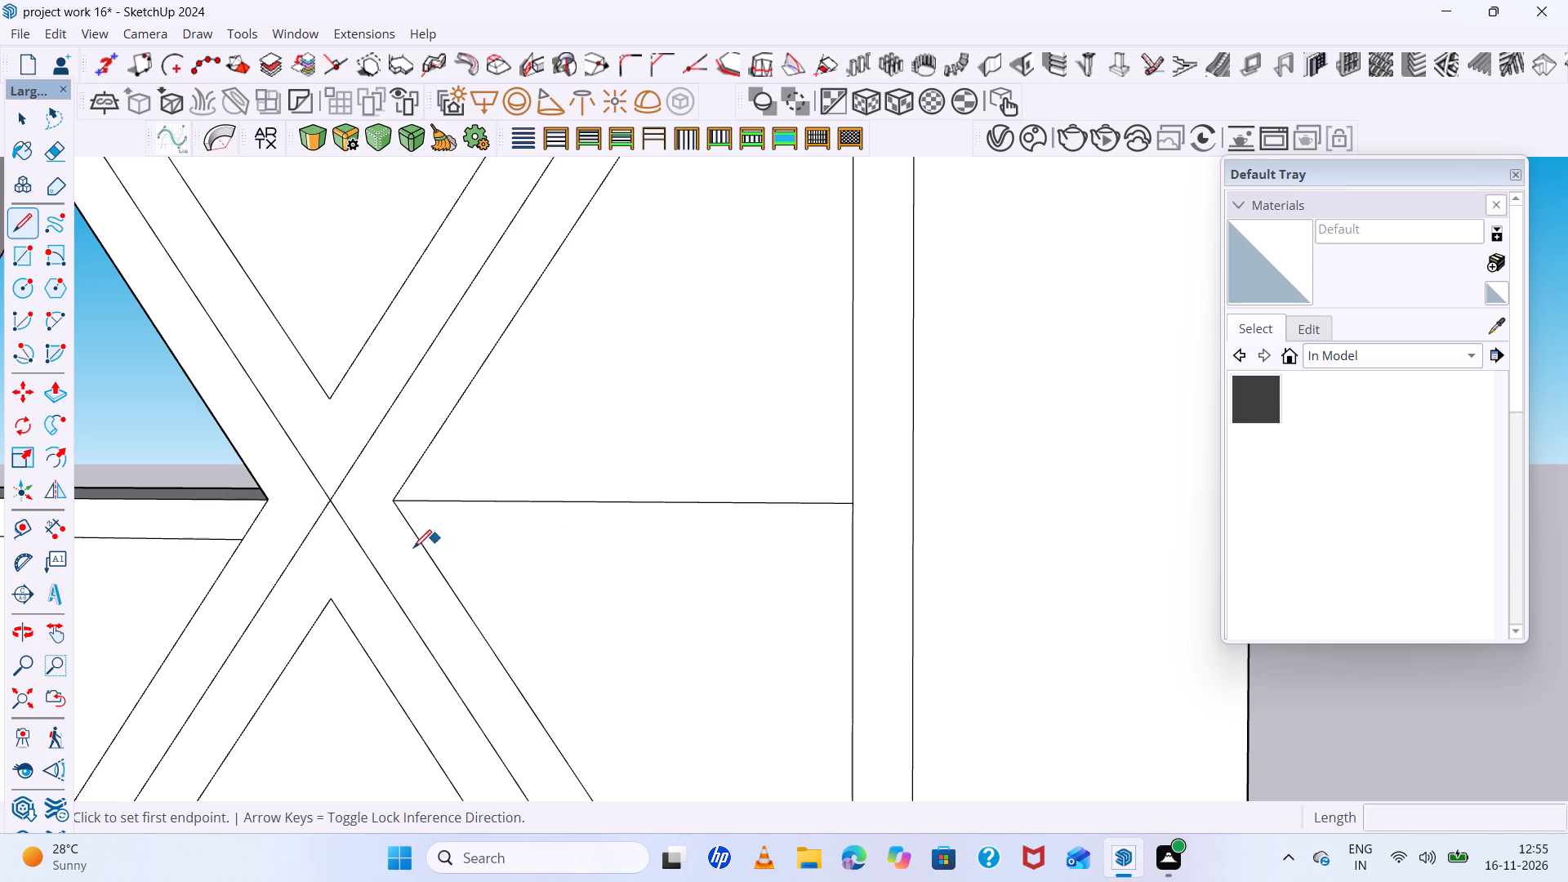
click(421, 540)
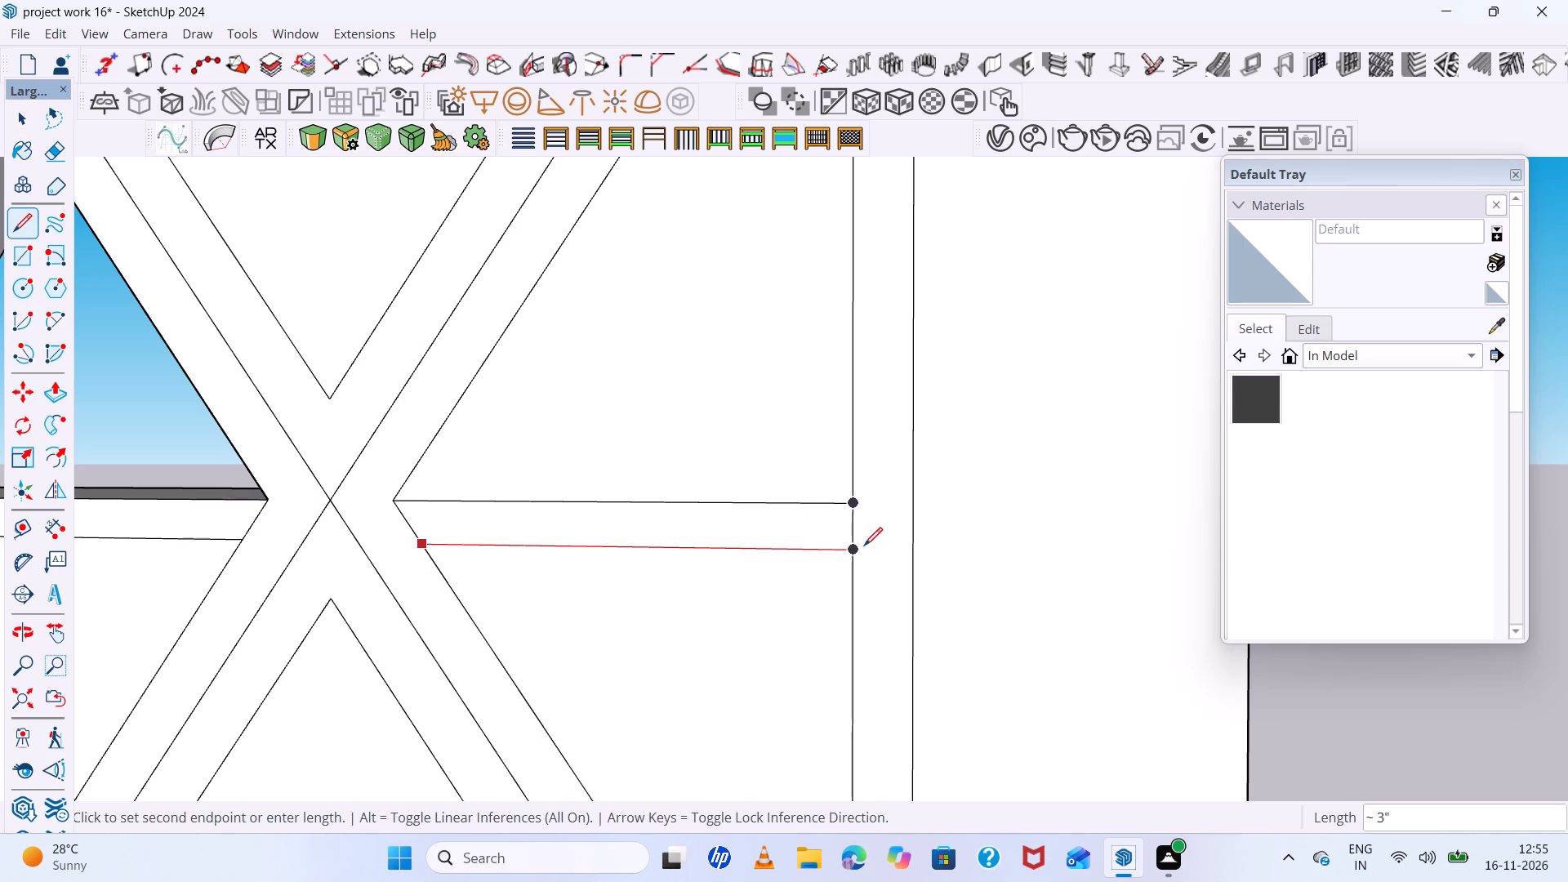
click(857, 546)
scroll(790, 540, down, 19)
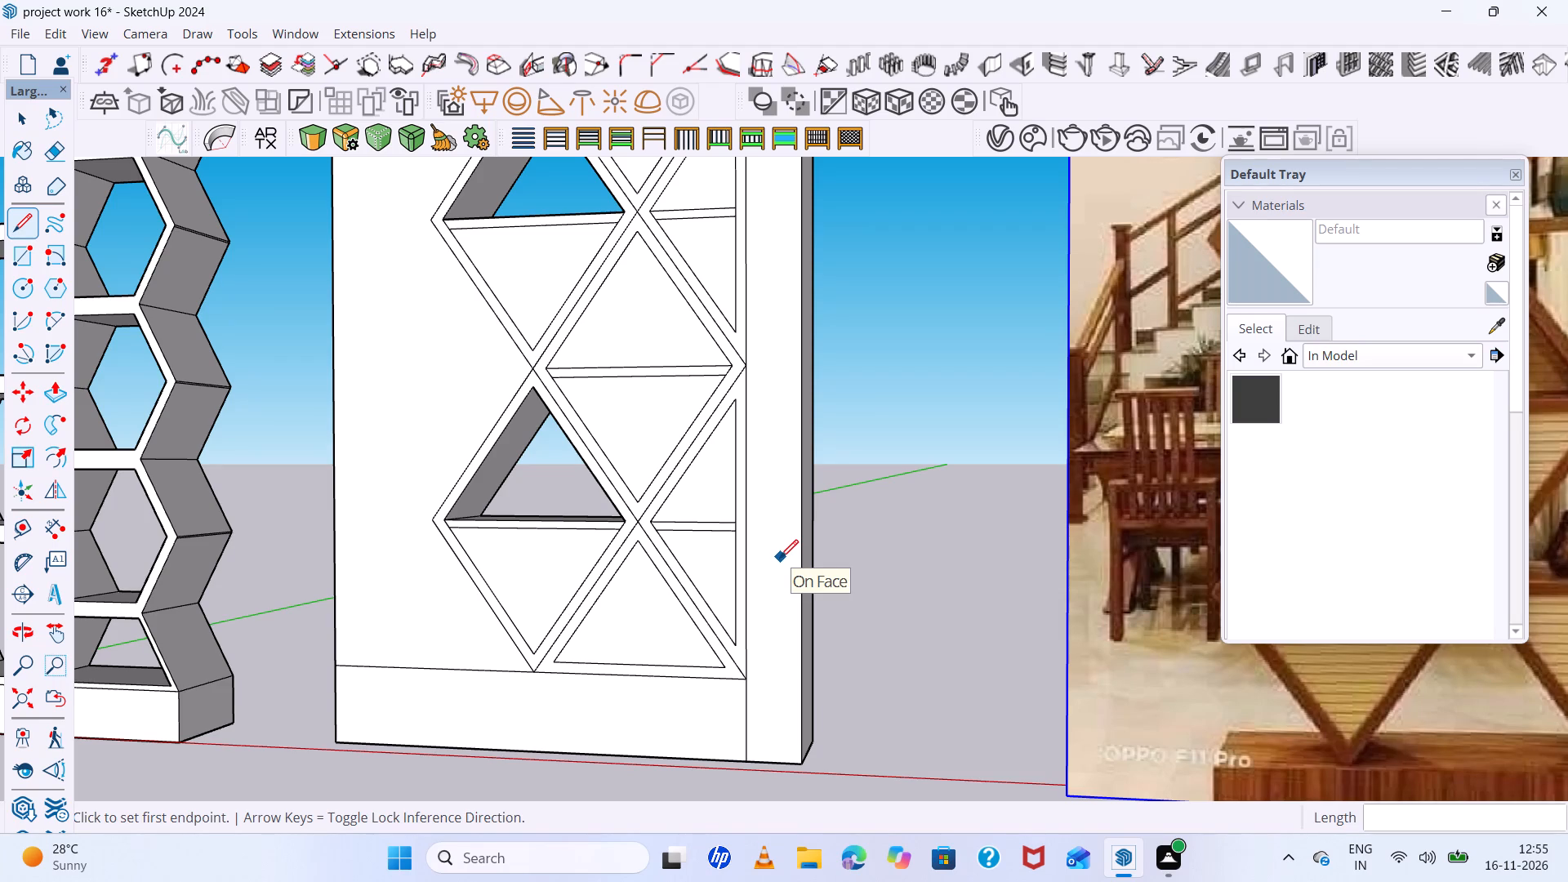
scroll(779, 555, down, 1)
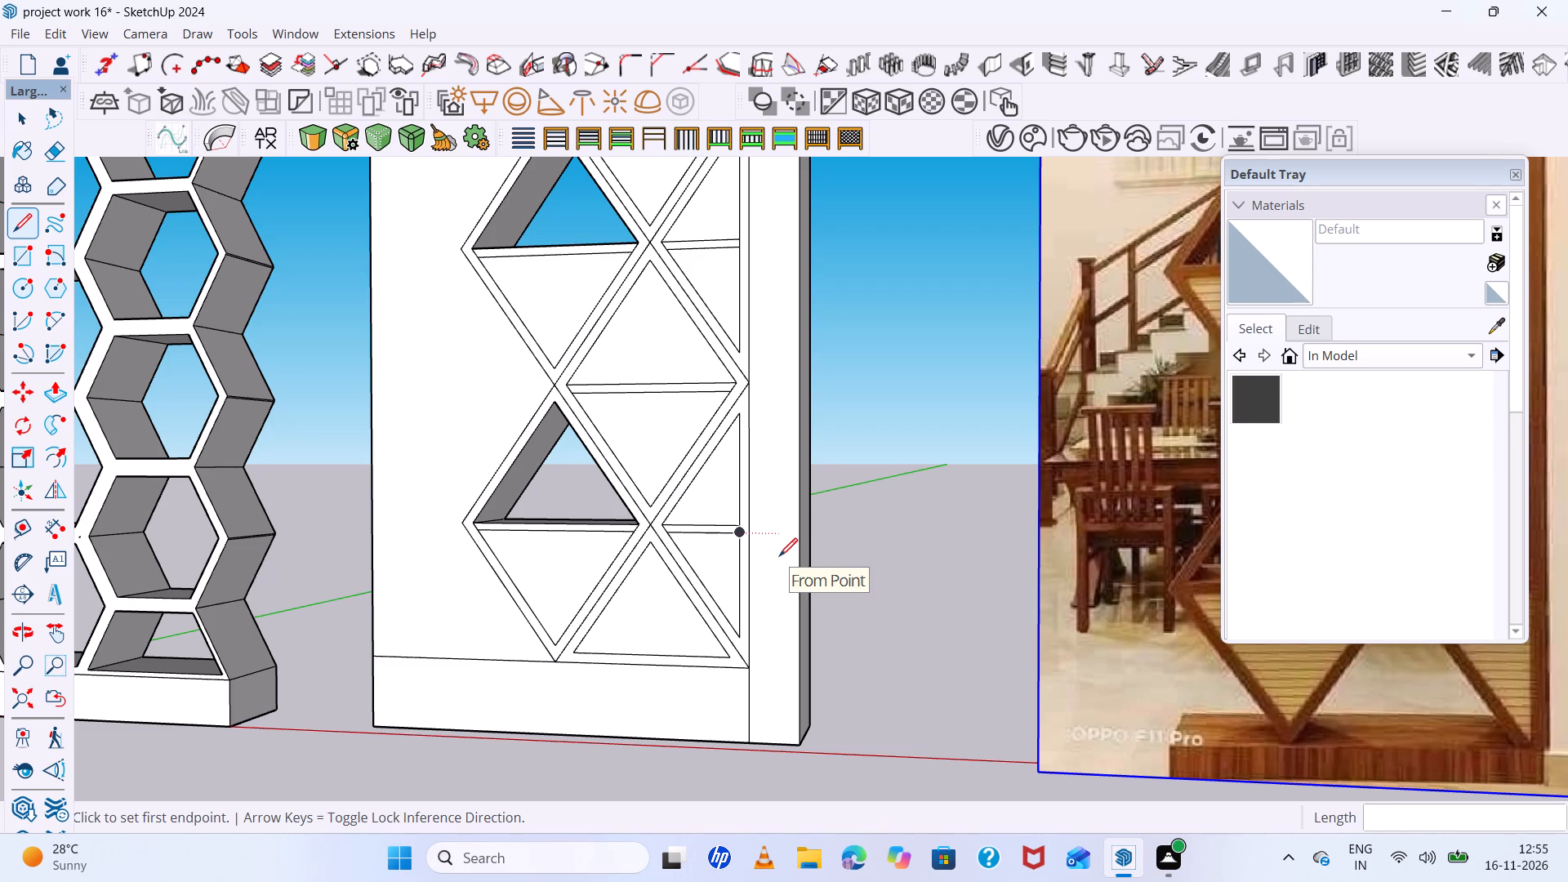
scroll(779, 556, down, 2)
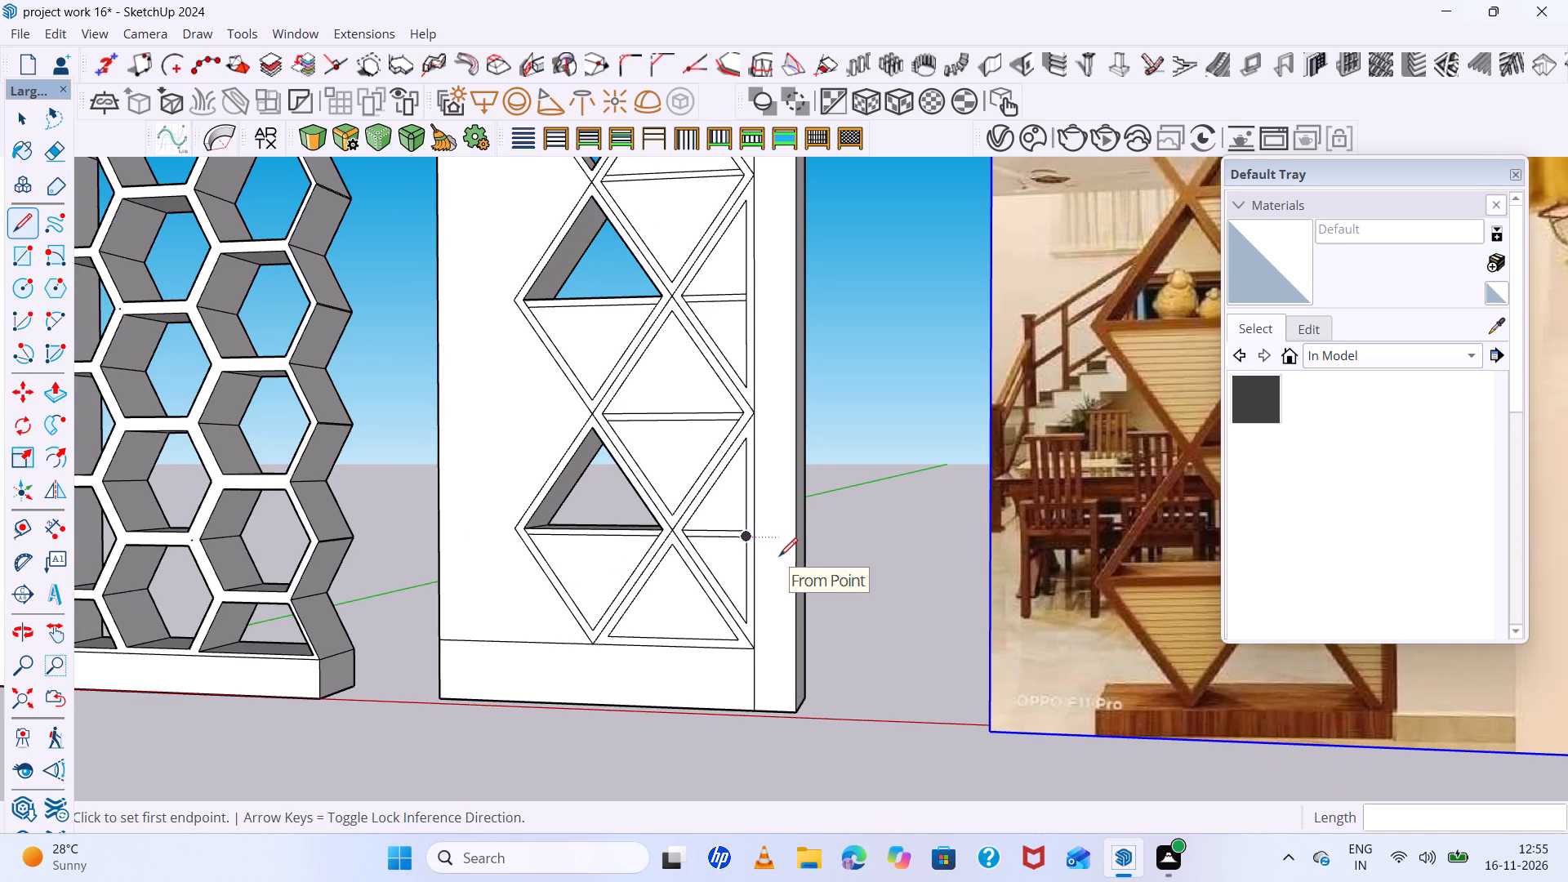
scroll(727, 570, up, 4)
scroll(604, 529, down, 10)
key(space)
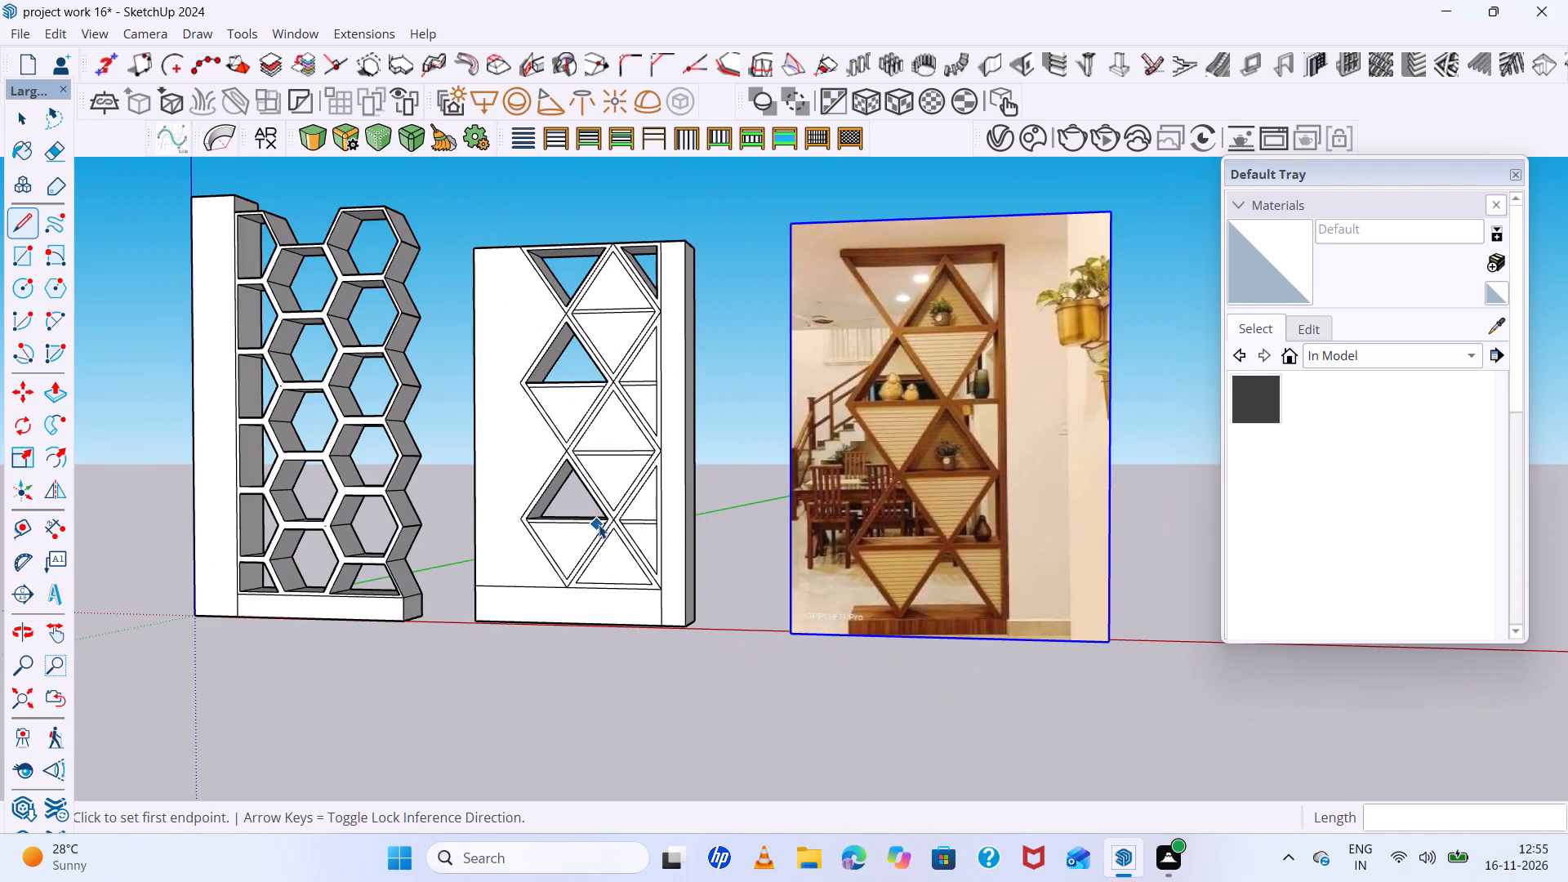
Push the part of the lower side triangle above its divider 3" through the diamond panel to open it.
scroll(680, 517, up, 9)
click(574, 481)
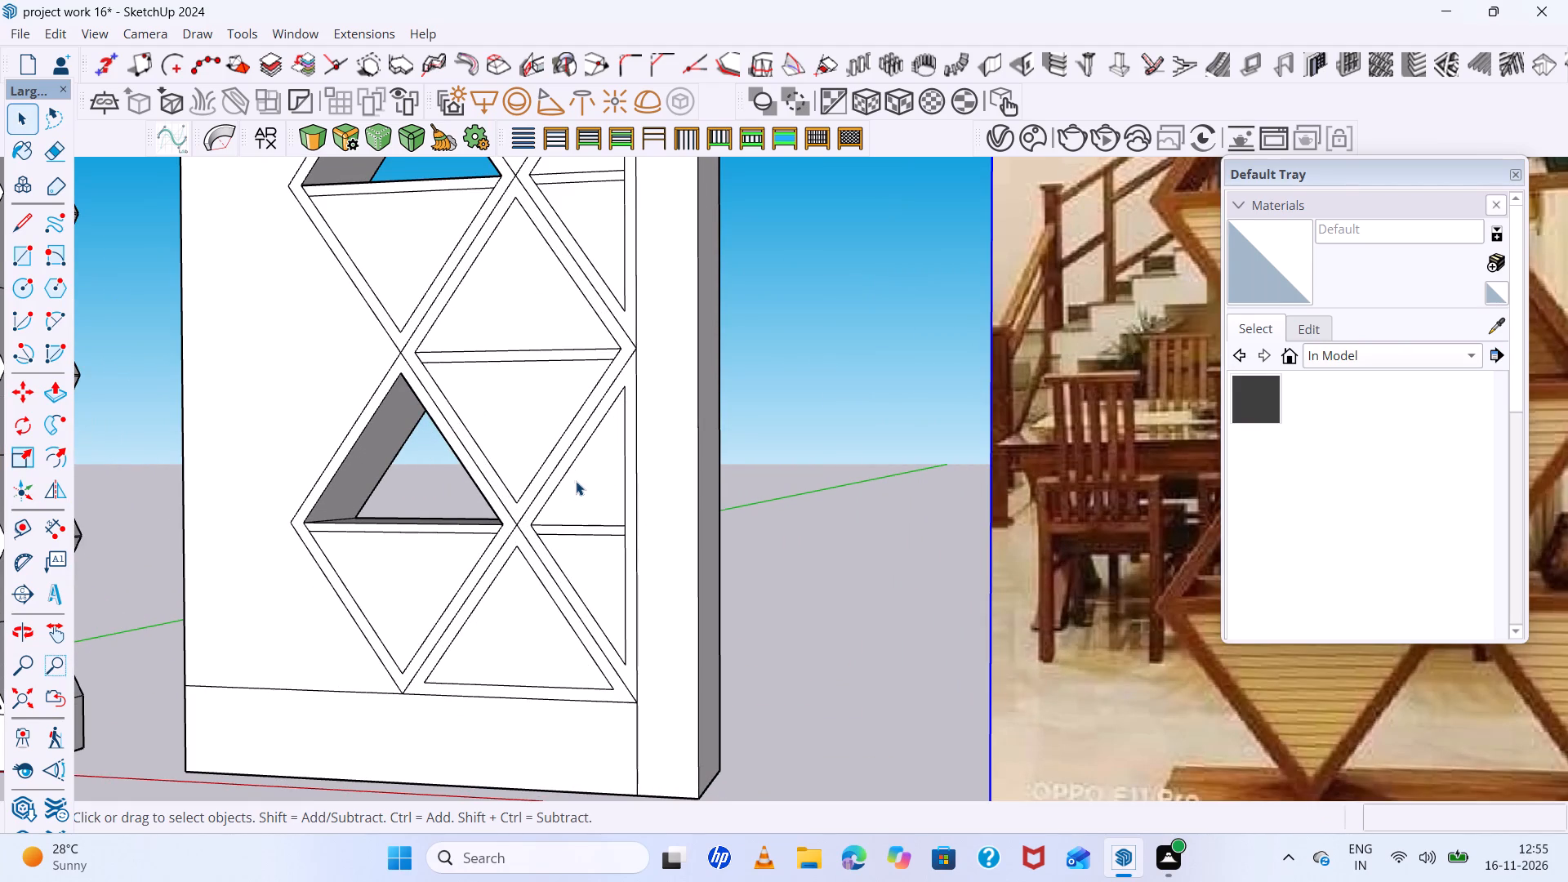
key(p)
click(577, 480)
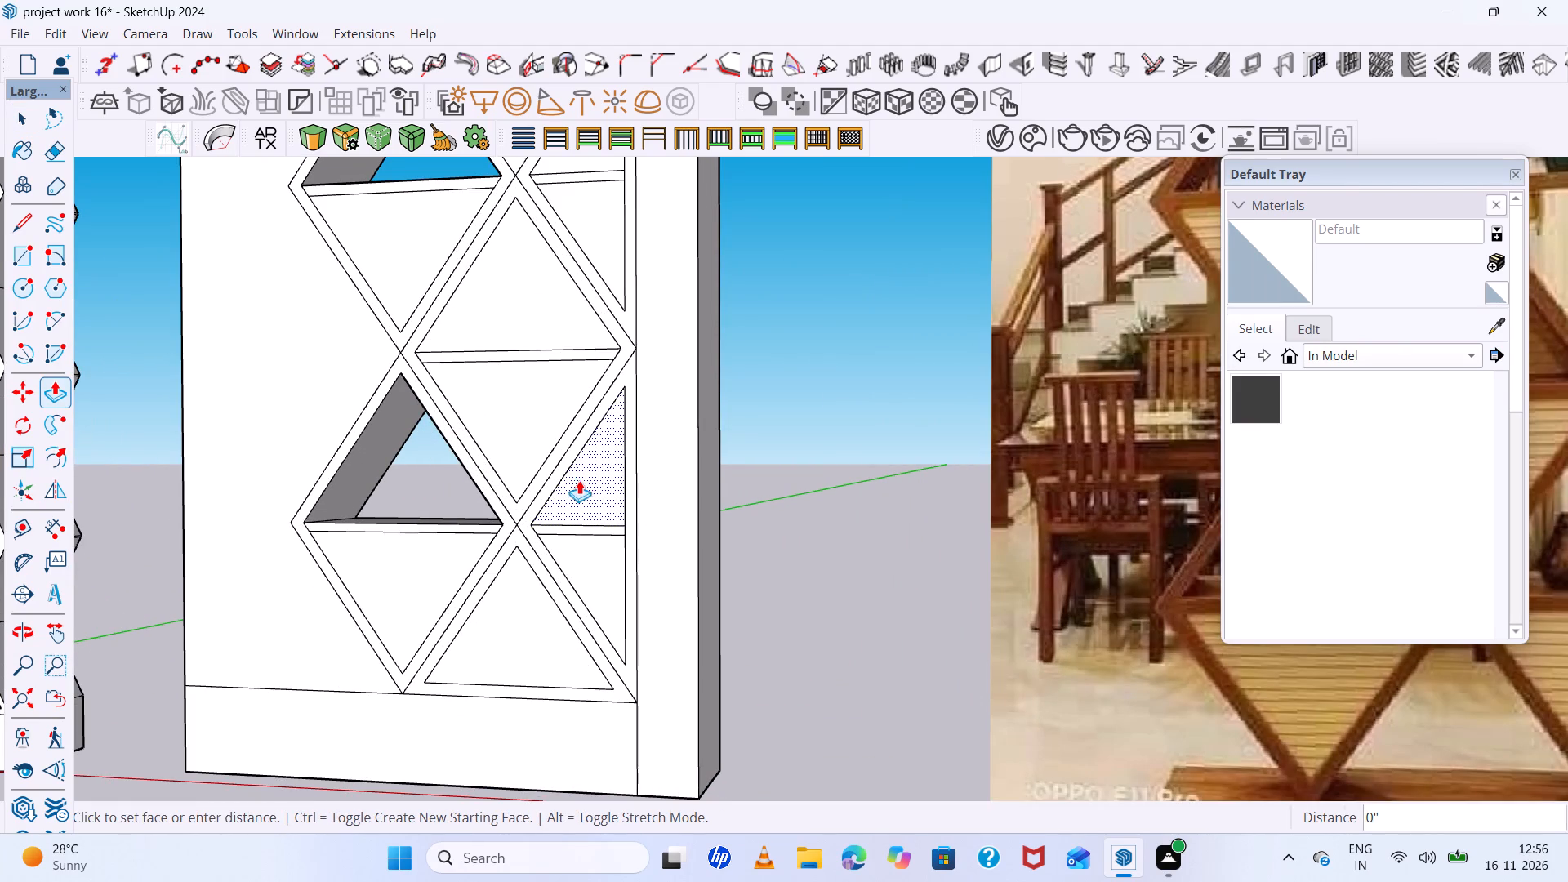
click(718, 488)
Repeat the 3" through cut on the upper side triangle's parts above and below its divider.
scroll(572, 532, down, 12)
scroll(596, 444, up, 5)
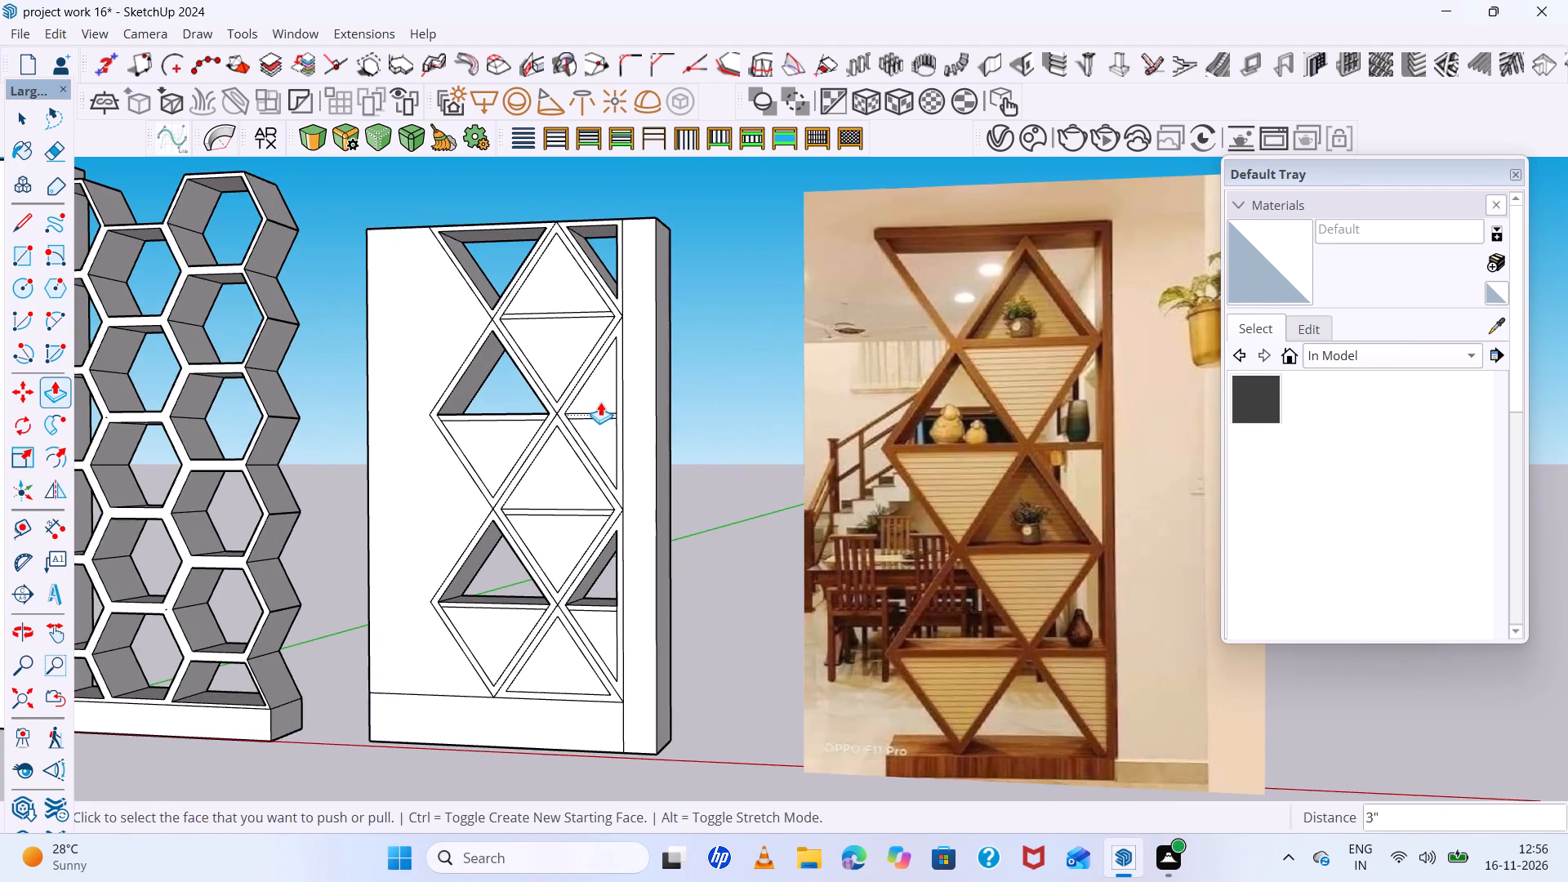
double_click(601, 398)
double_click(601, 421)
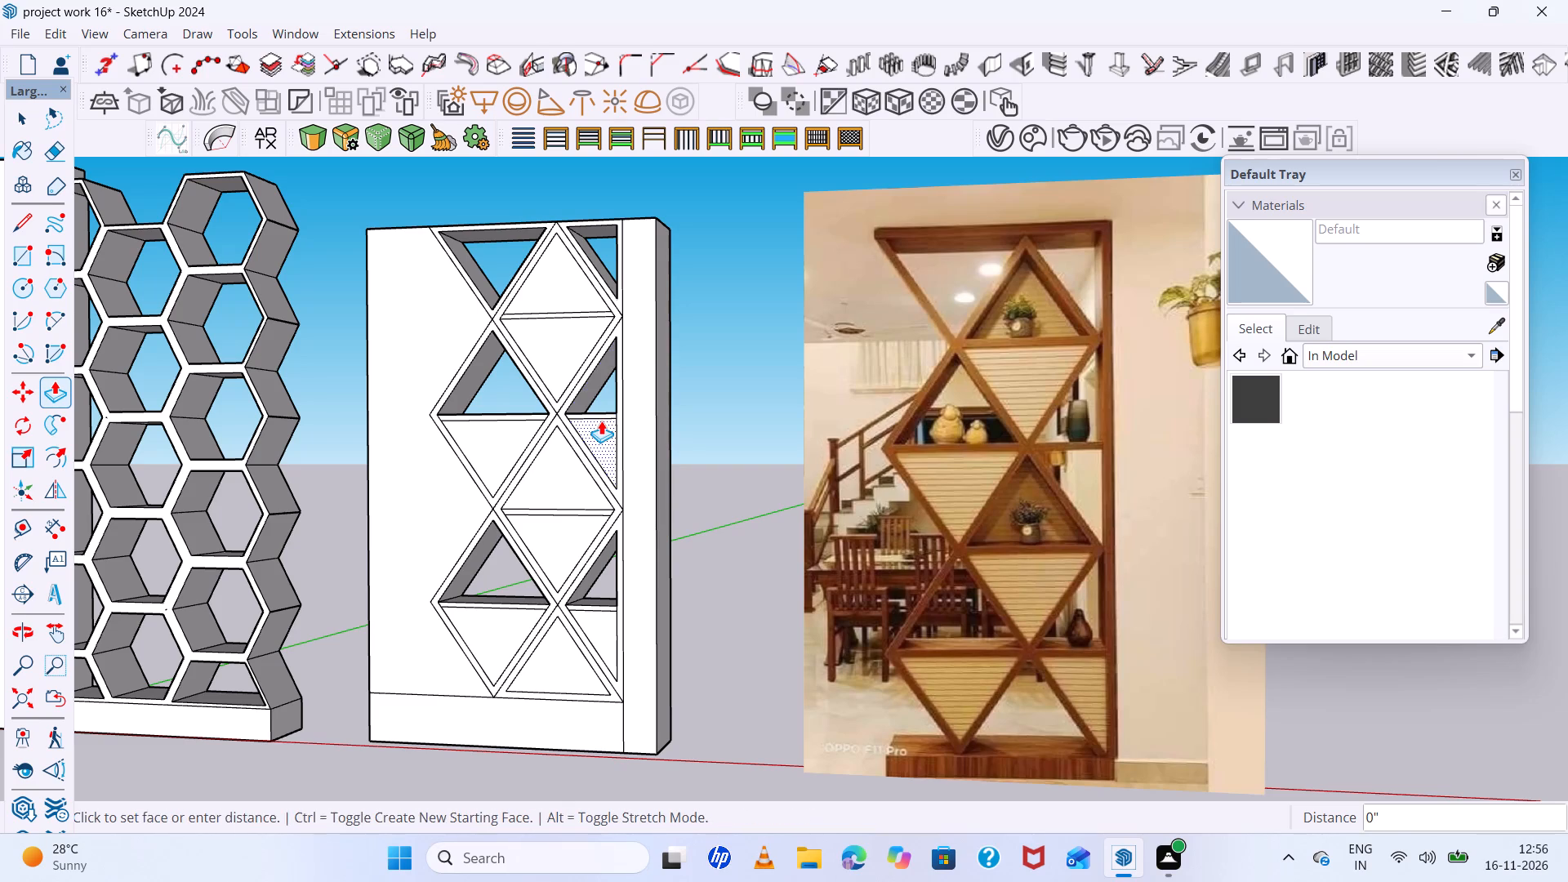
Compare the diamond panel's open and closed triangles with the shelves and slatted infills in the reference image.
scroll(601, 421, down, 6)
scroll(554, 555, up, 6)
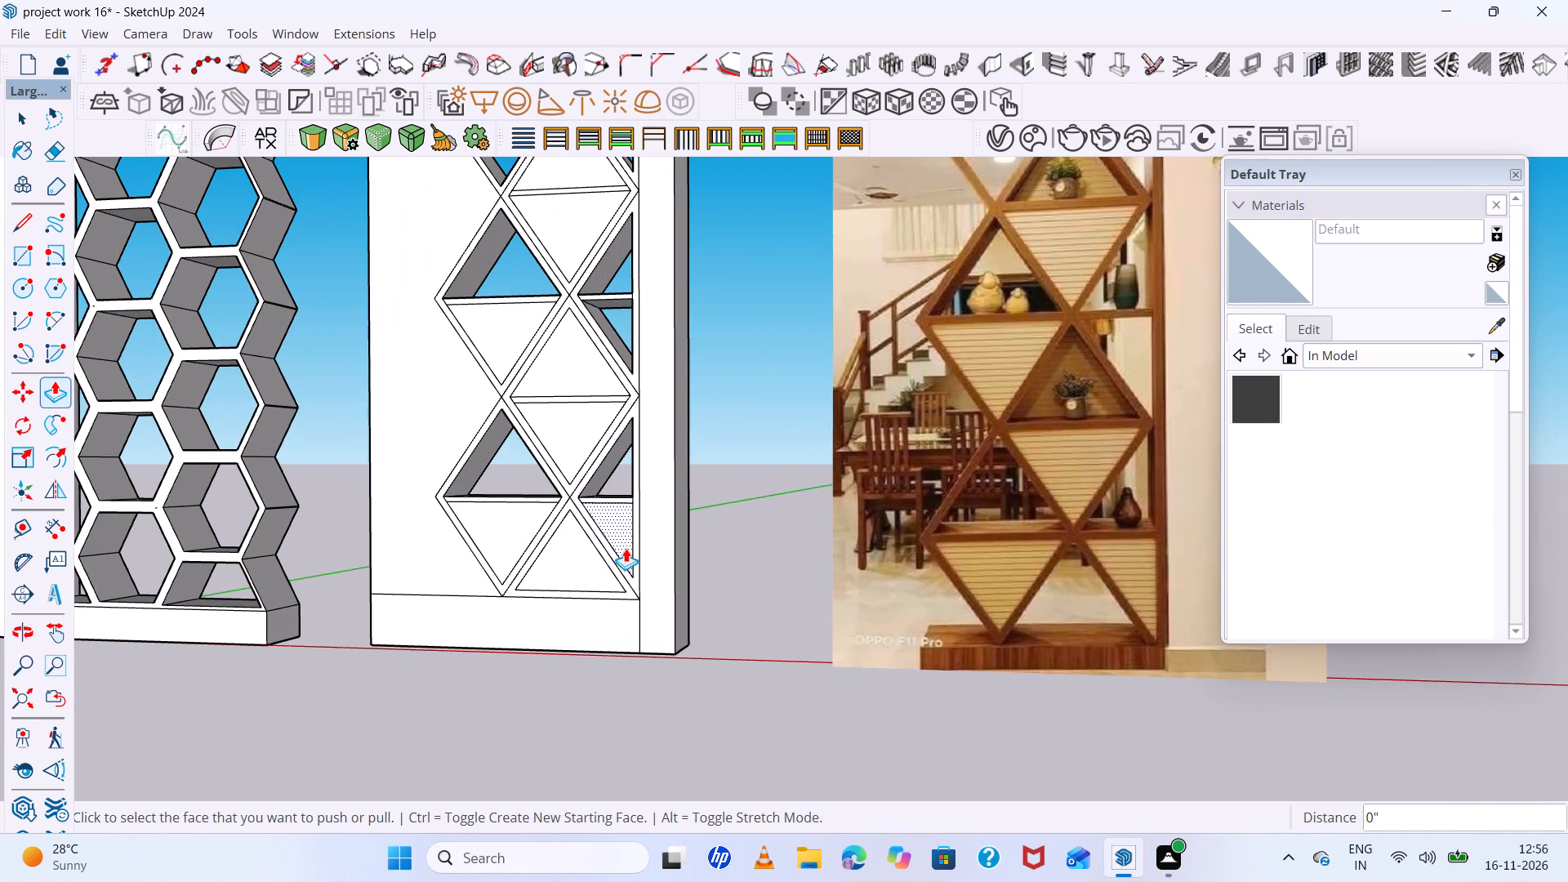
scroll(625, 546, up, 5)
scroll(523, 531, down, 6)
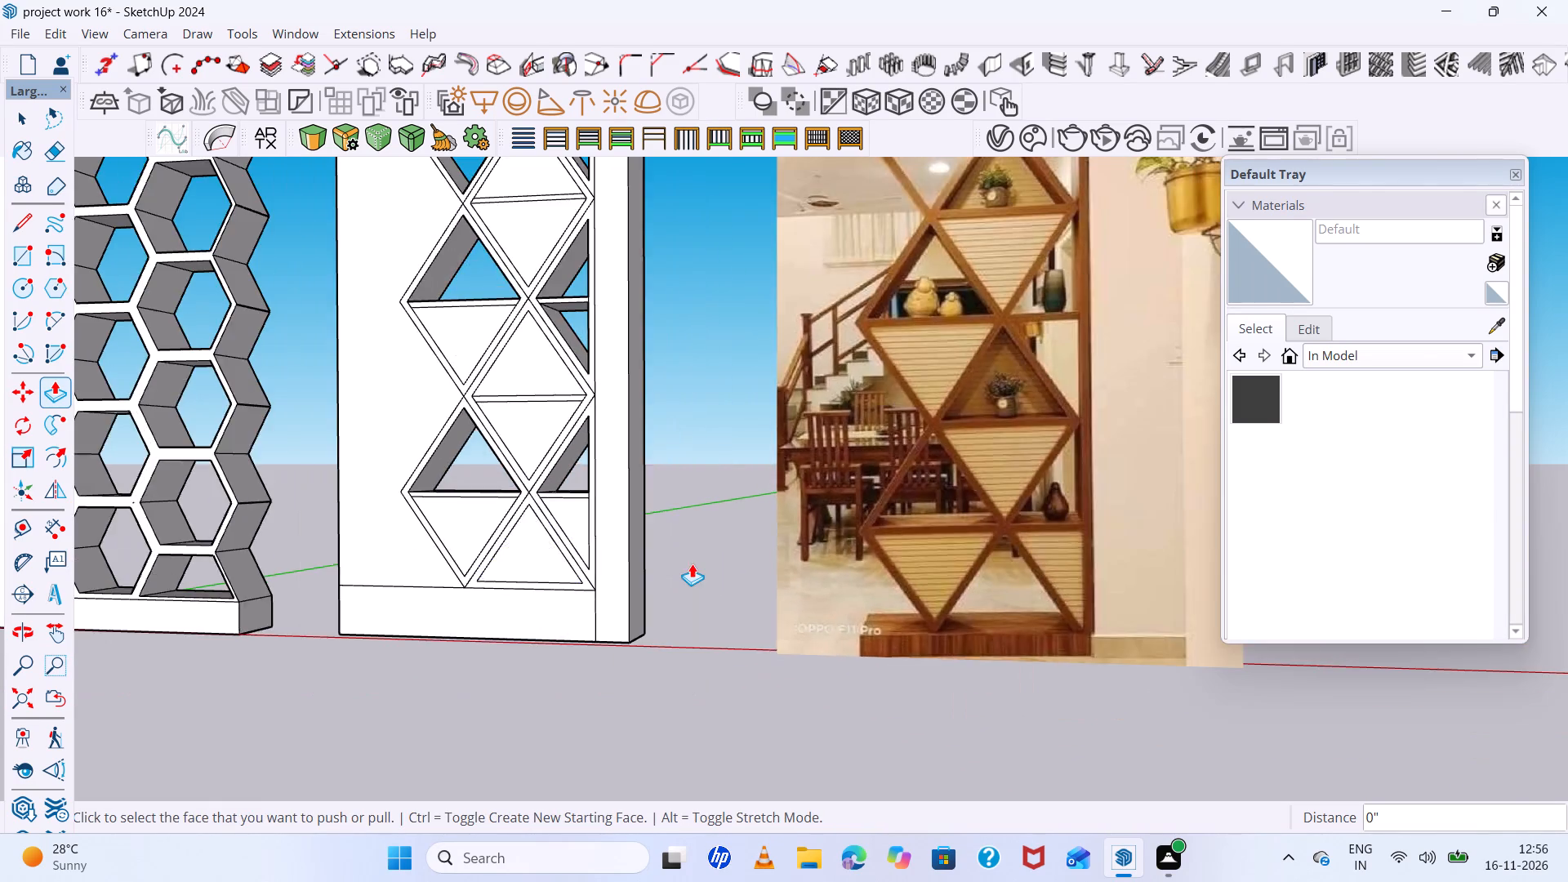
scroll(693, 564, down, 5)
scroll(1142, 556, up, 4)
scroll(889, 496, up, 7)
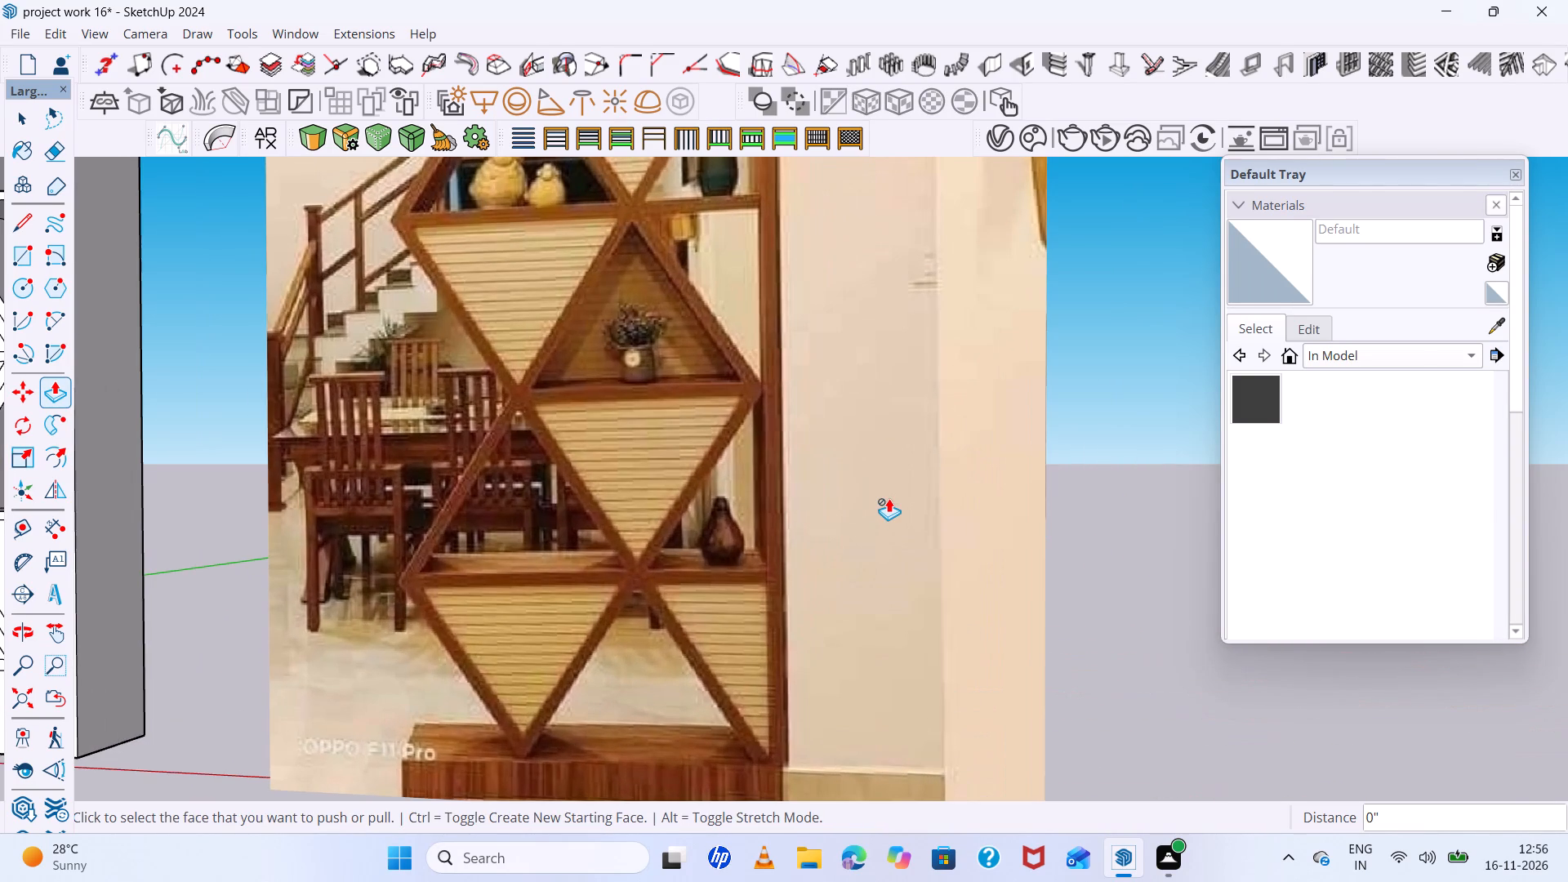
scroll(655, 519, down, 11)
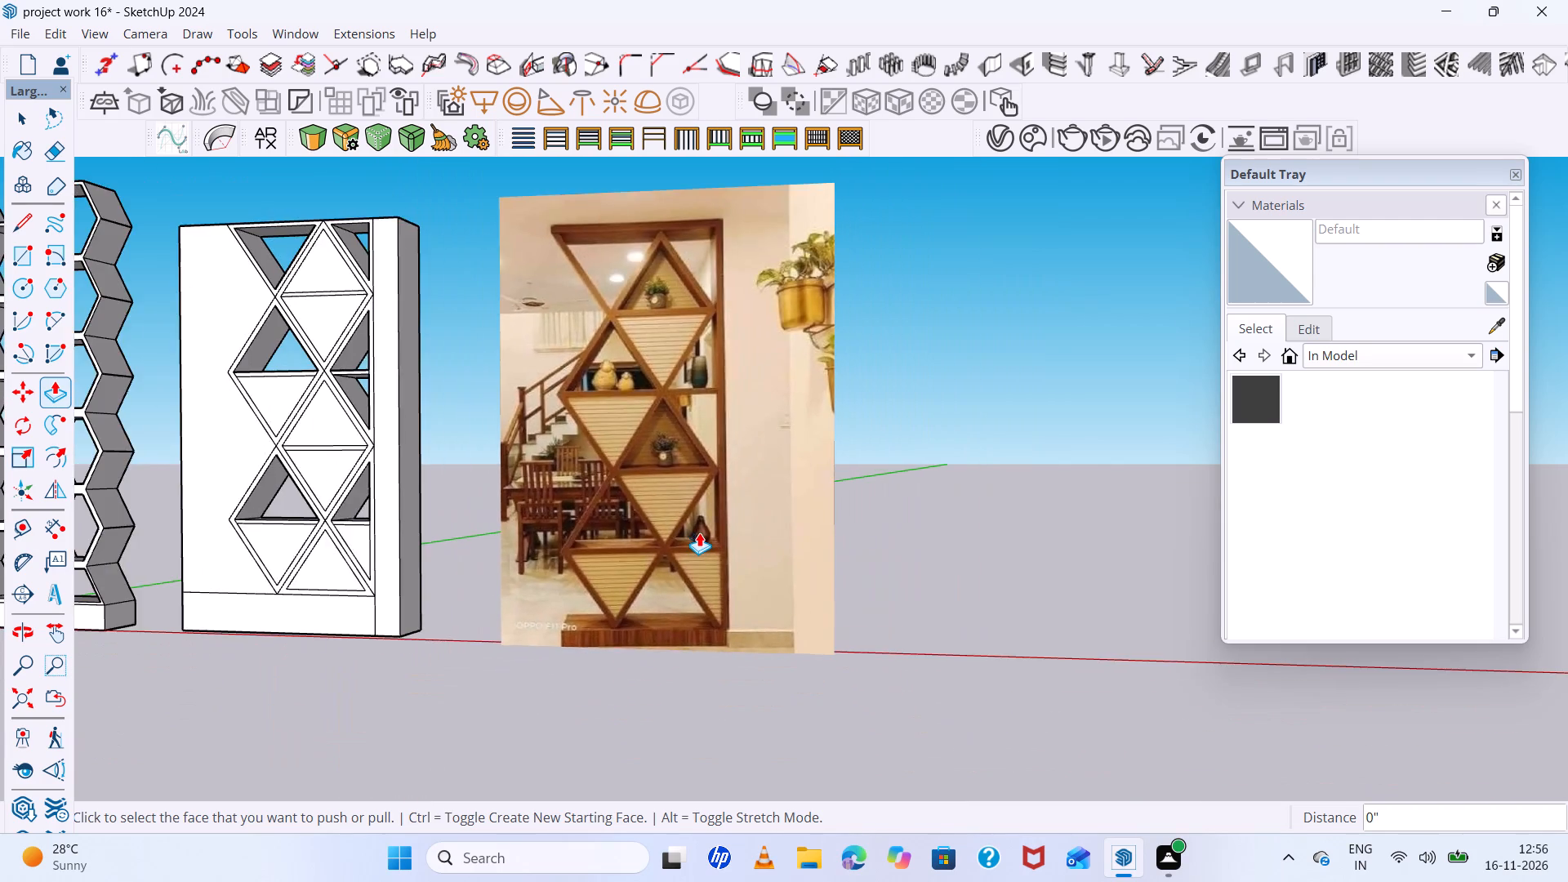
scroll(699, 532, down, 1)
scroll(615, 523, up, 5)
scroll(746, 513, down, 5)
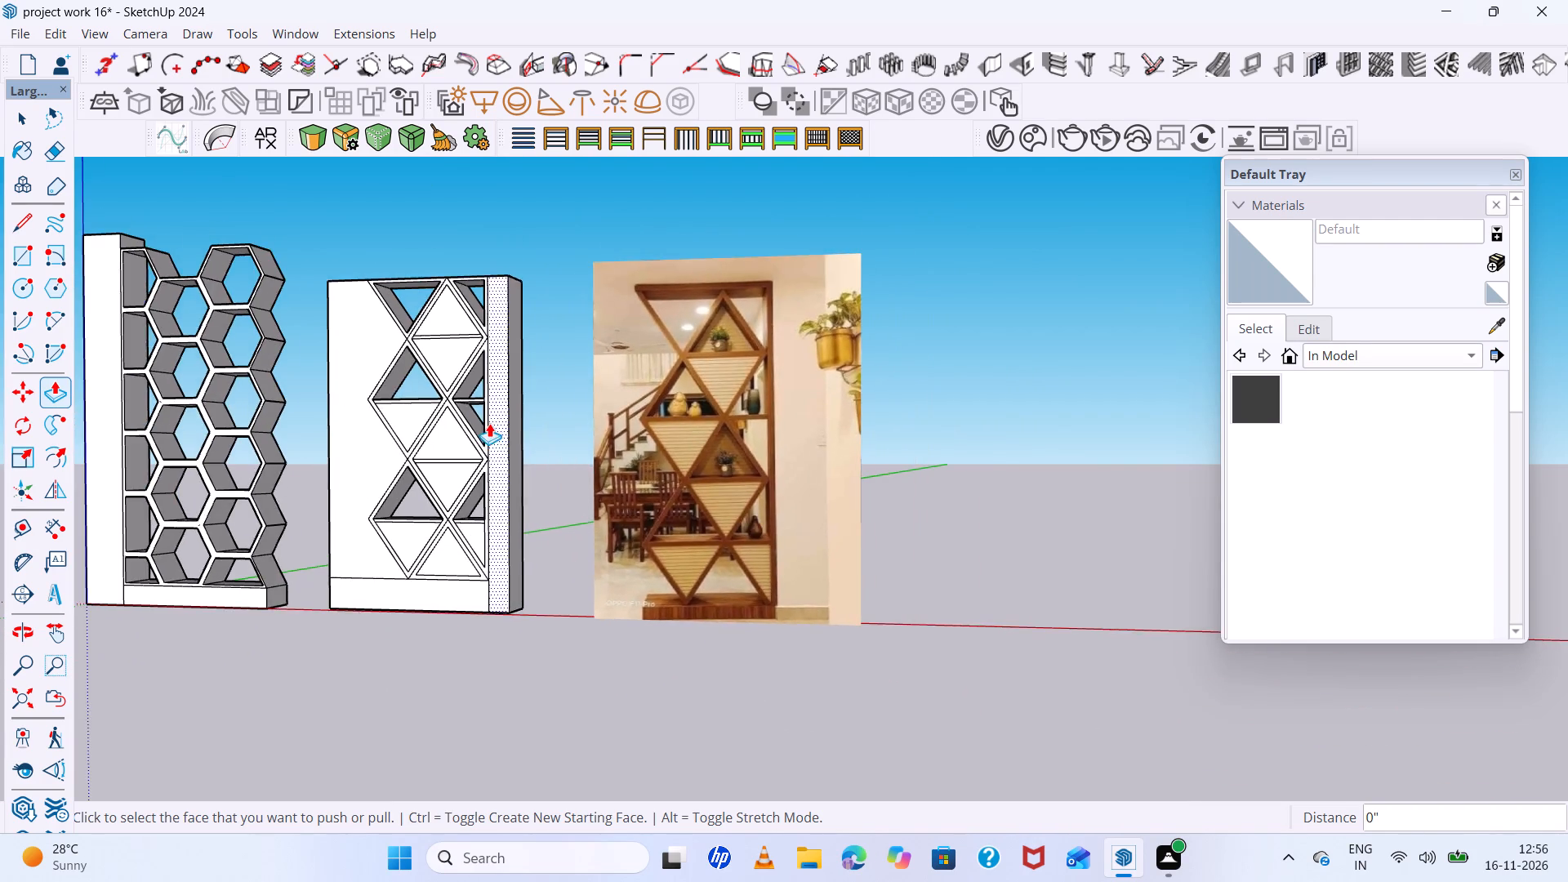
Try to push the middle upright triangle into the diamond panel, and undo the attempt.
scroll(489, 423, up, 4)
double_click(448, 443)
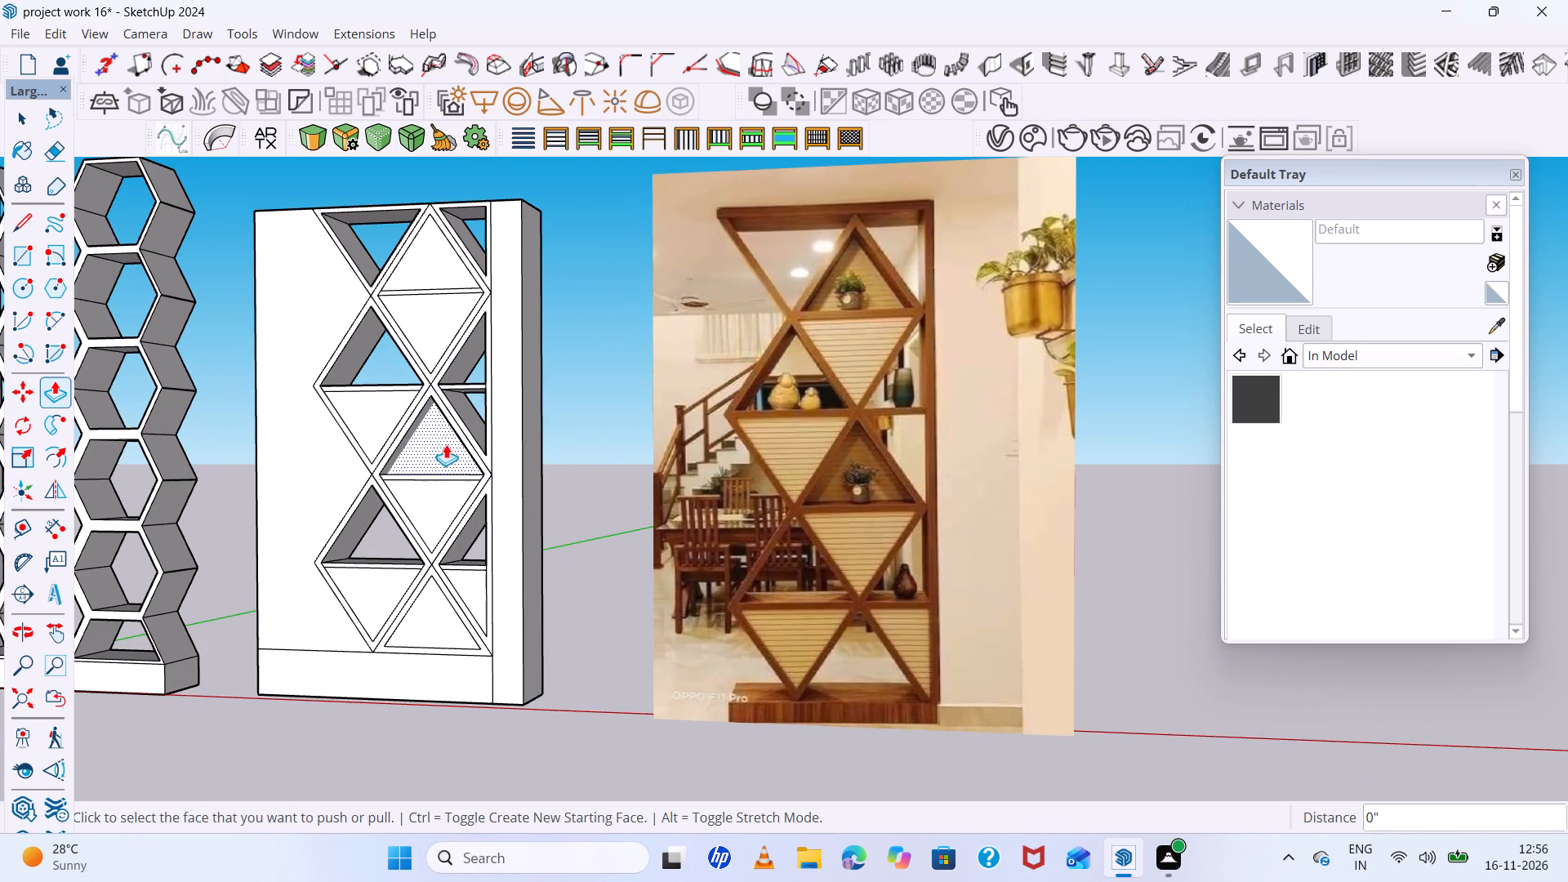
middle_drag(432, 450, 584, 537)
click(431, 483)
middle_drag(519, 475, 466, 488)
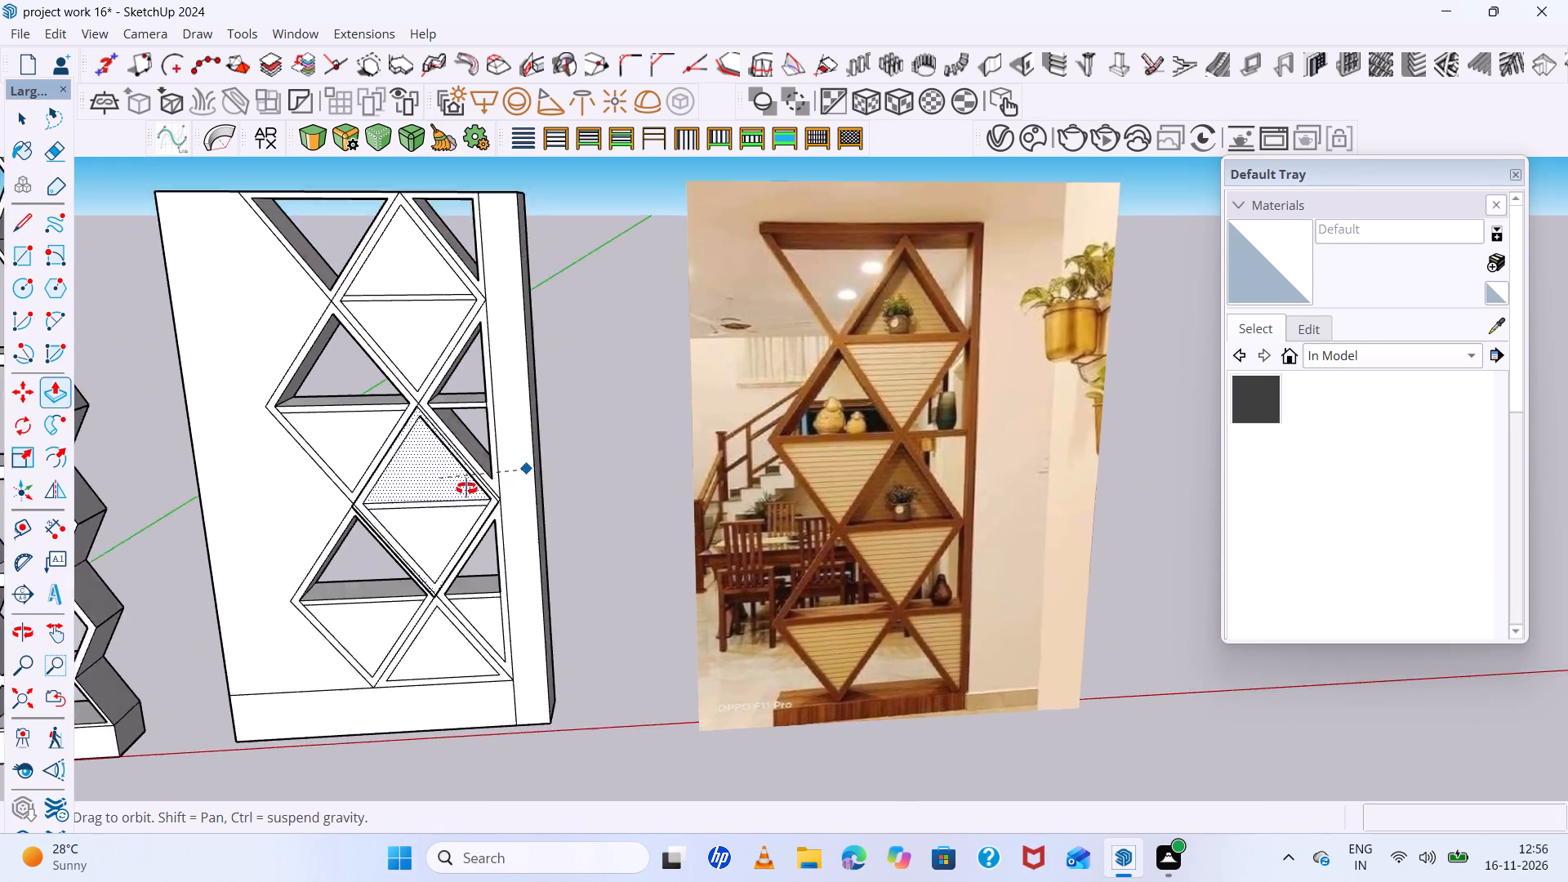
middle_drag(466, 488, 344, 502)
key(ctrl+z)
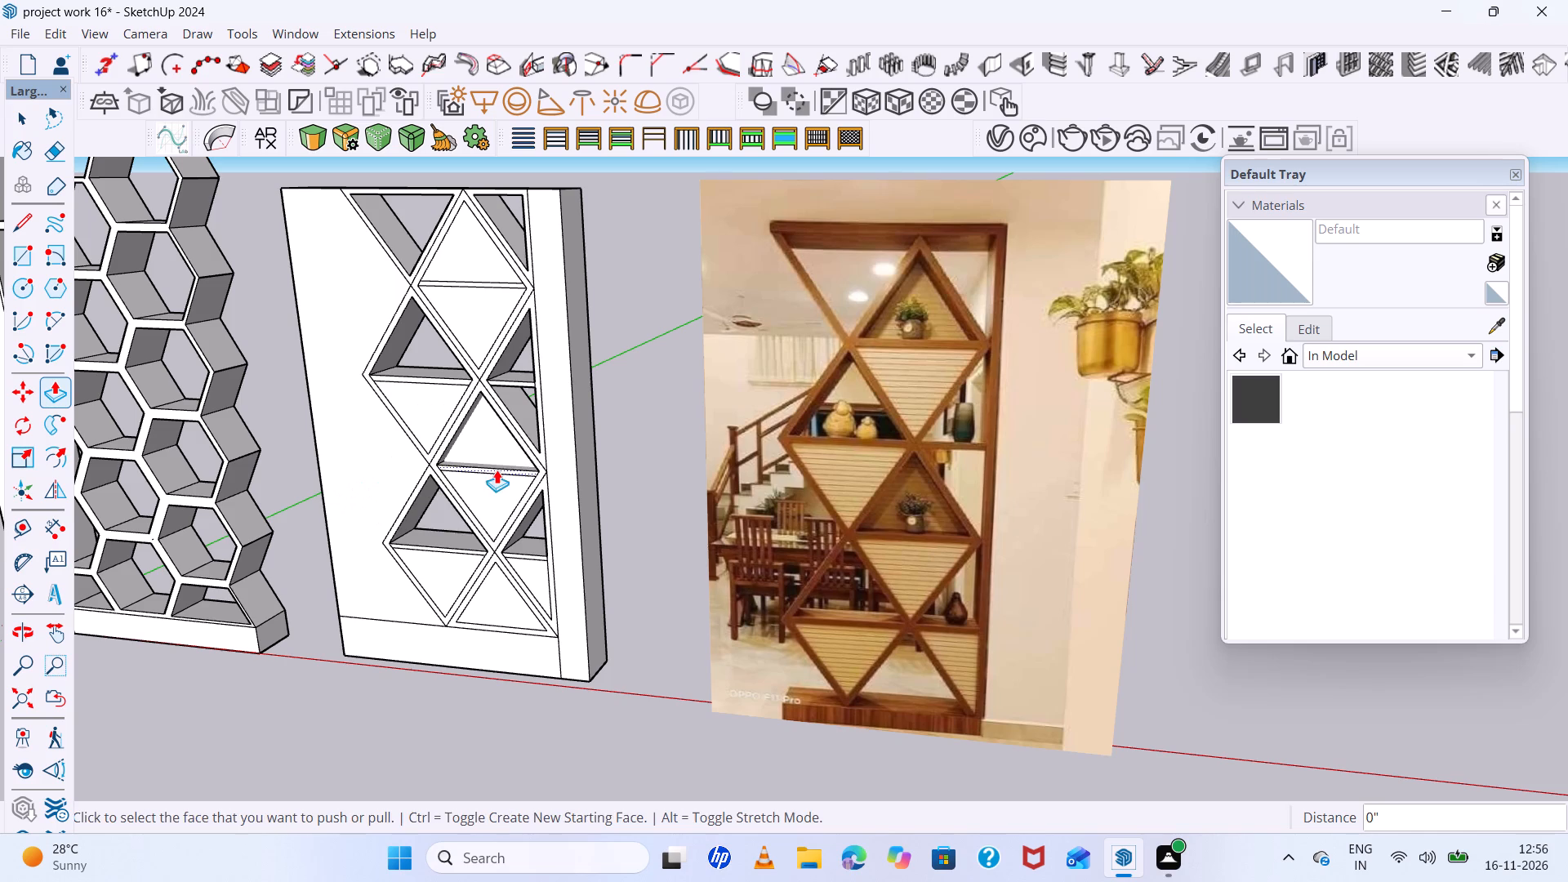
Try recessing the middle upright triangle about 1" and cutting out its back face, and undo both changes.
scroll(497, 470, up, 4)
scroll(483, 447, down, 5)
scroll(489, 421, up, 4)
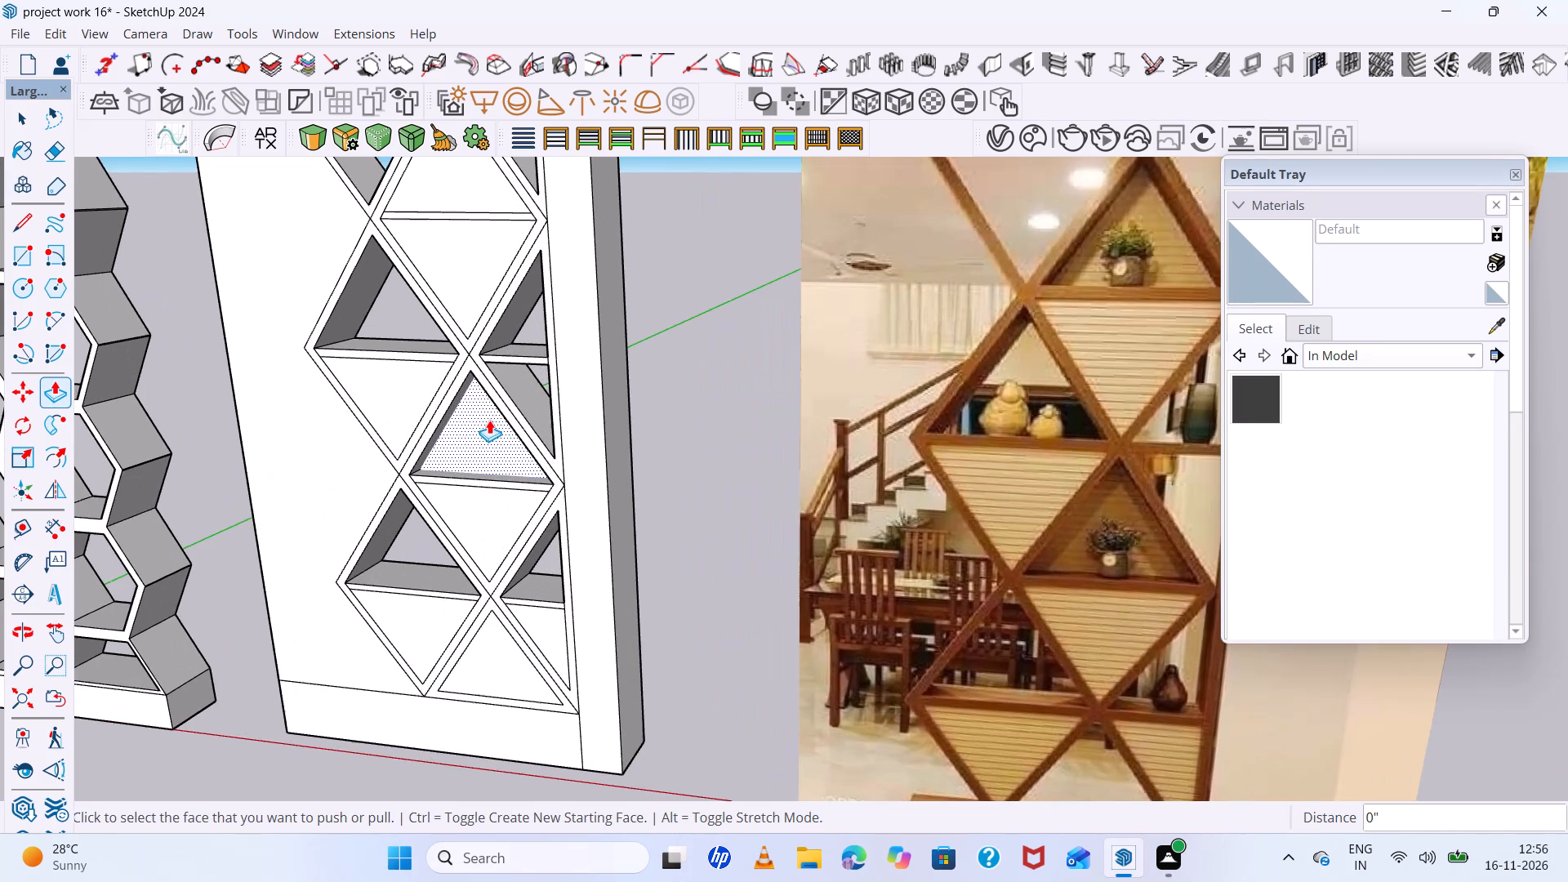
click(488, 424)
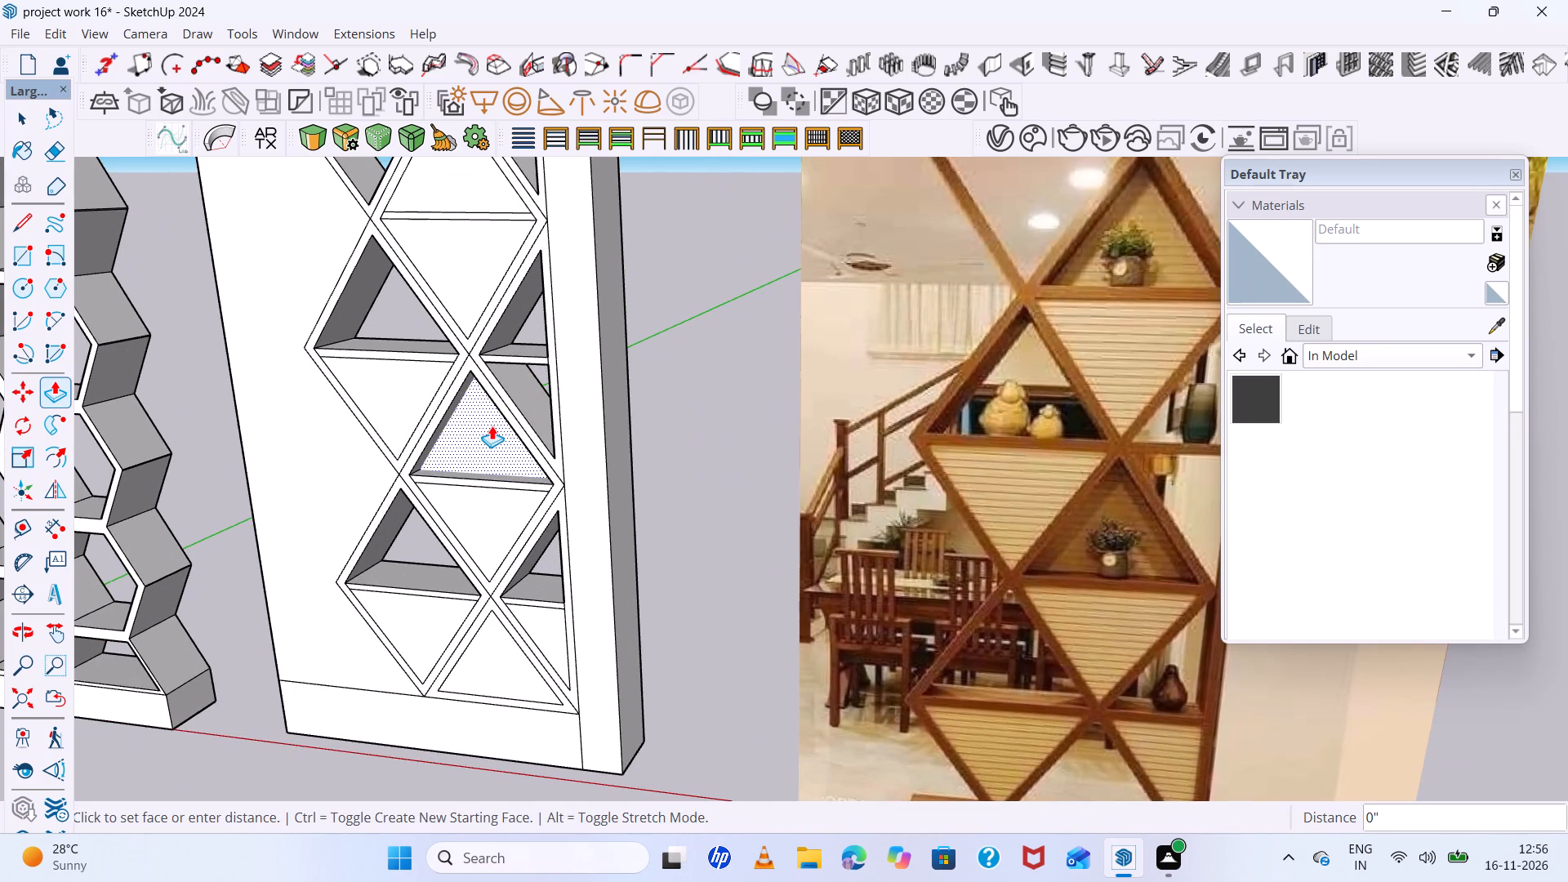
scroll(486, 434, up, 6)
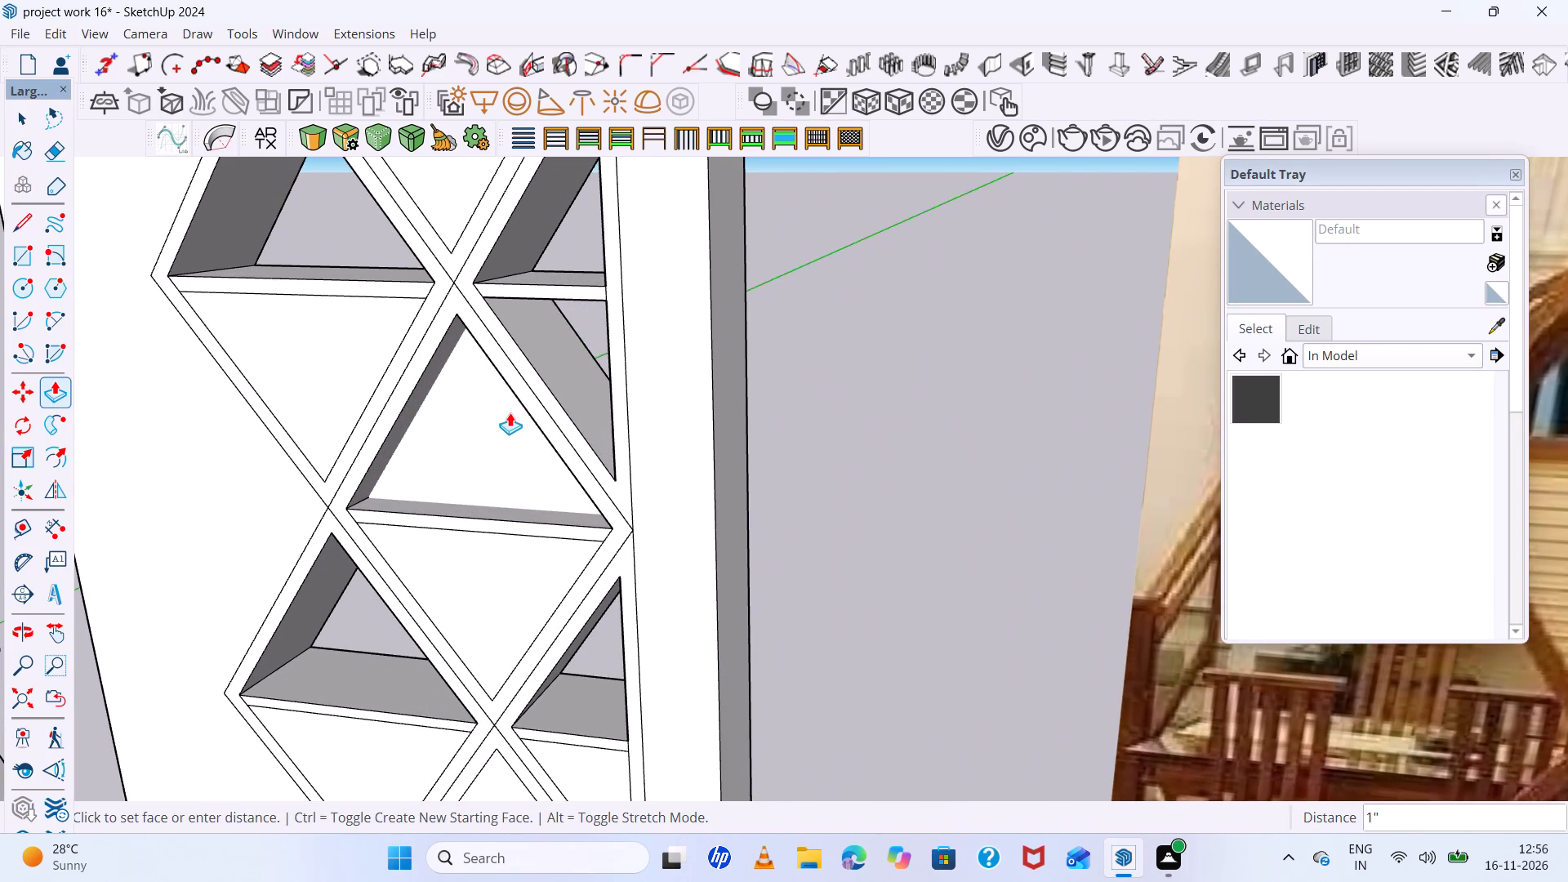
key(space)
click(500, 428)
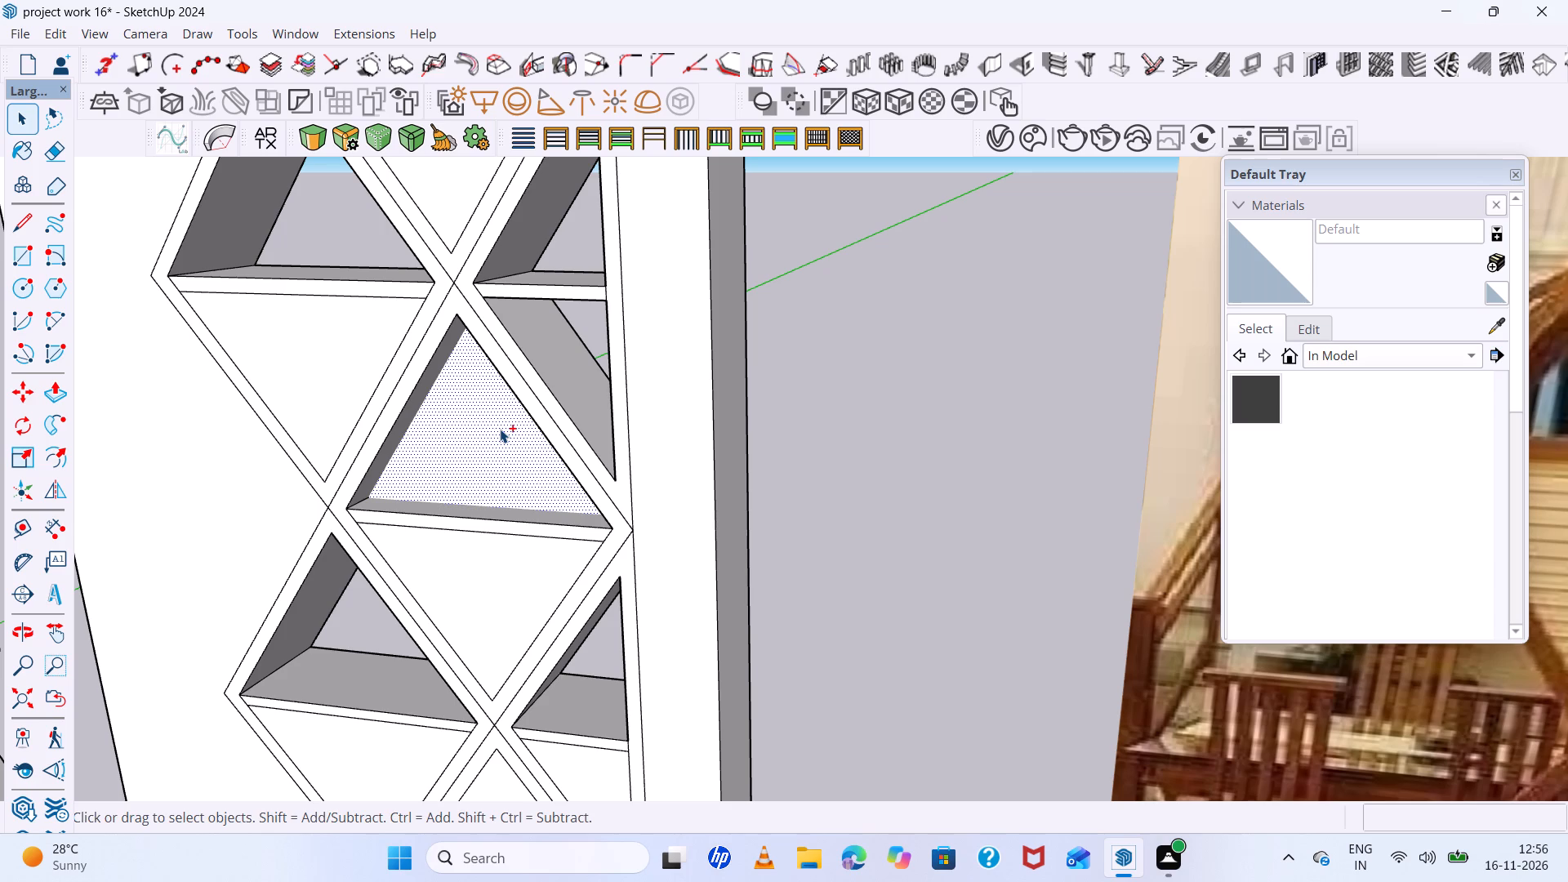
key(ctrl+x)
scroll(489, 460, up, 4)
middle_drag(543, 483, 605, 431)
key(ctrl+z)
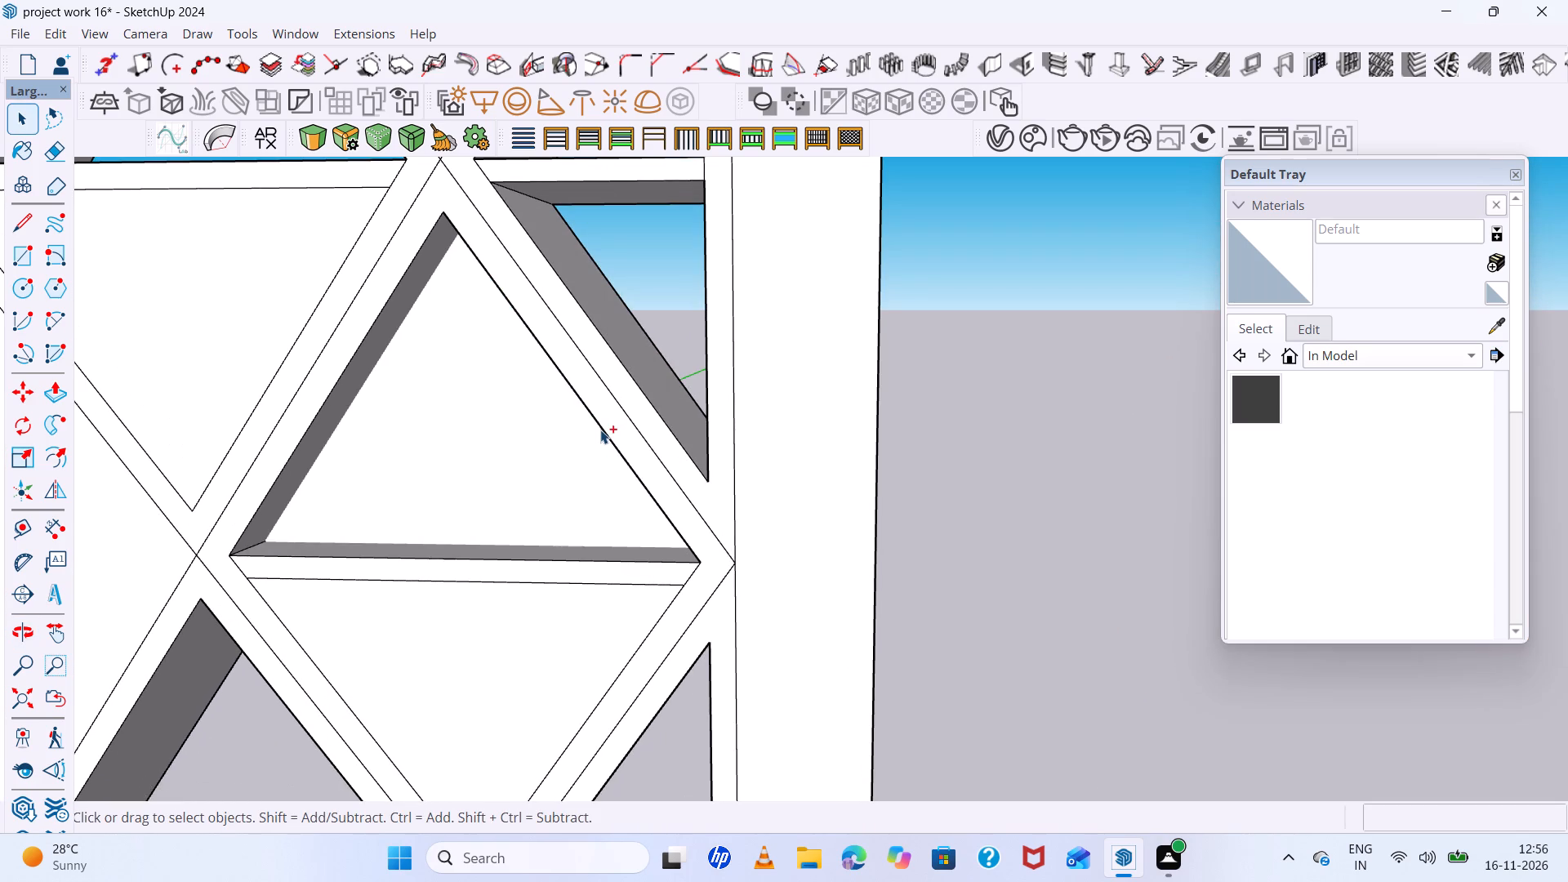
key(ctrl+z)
Recess the middle upright triangle partway into the diamond panel with Push/Pull, keeping its back face as a closed shelf niche.
click(543, 464)
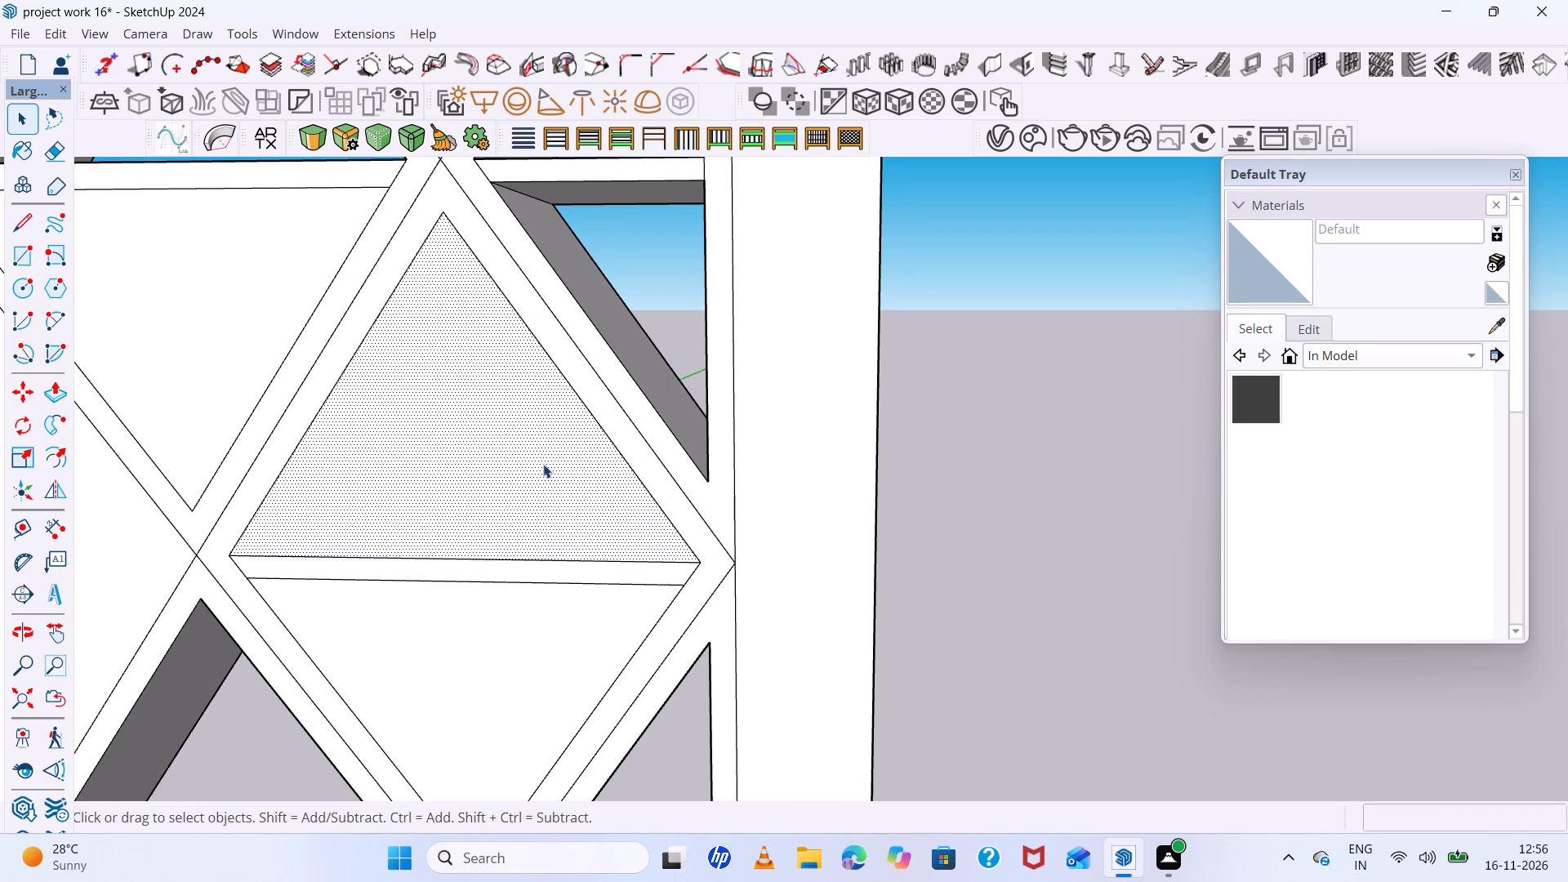
key(p)
click(543, 464)
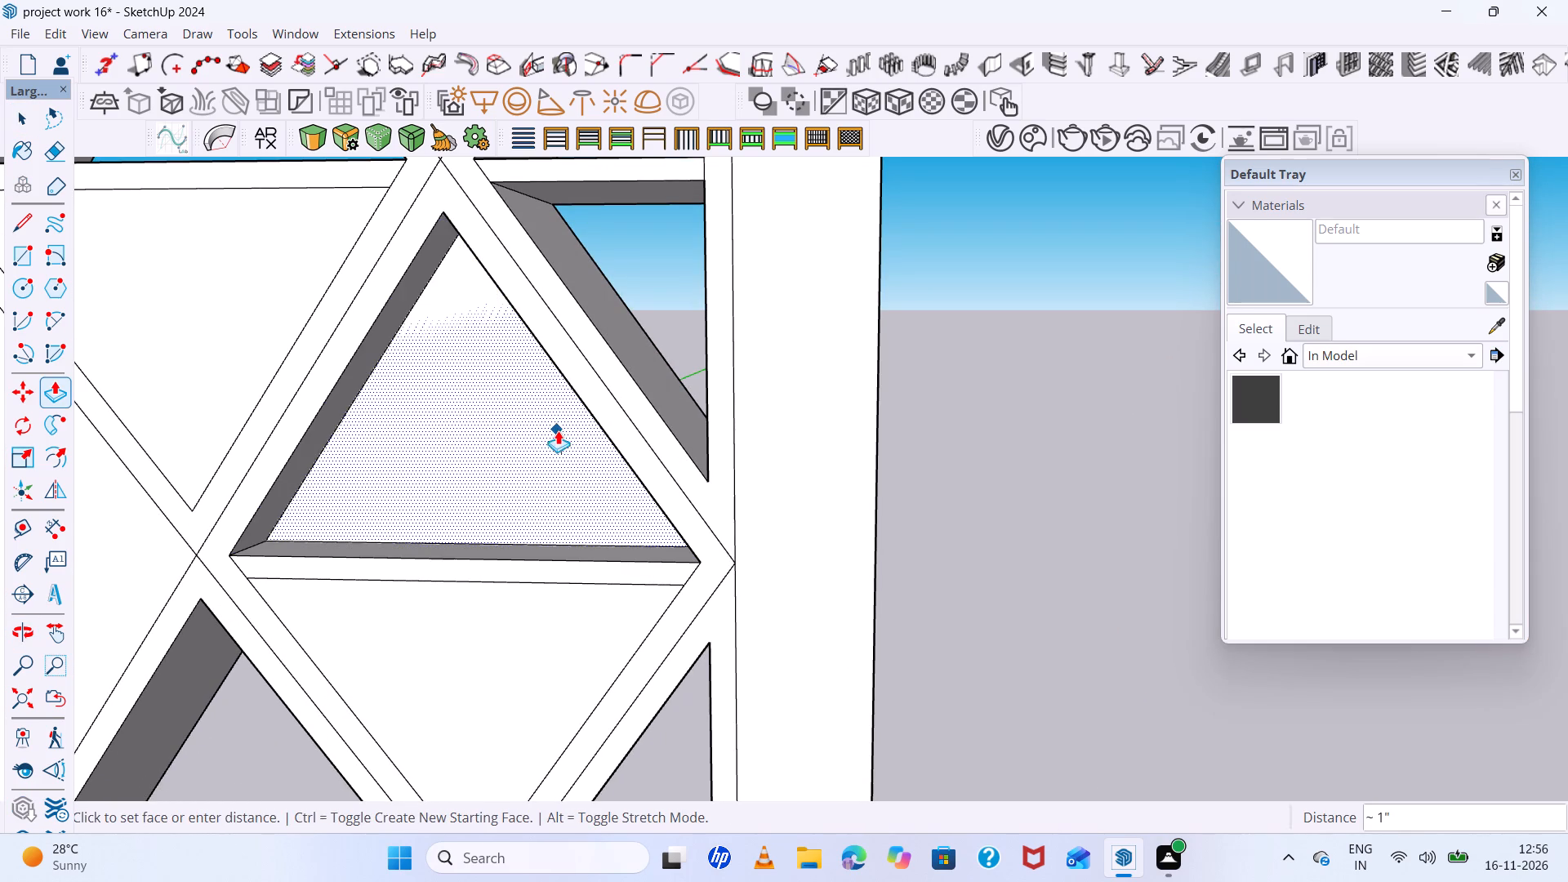
scroll(561, 417, down, 3)
middle_drag(547, 439, 486, 506)
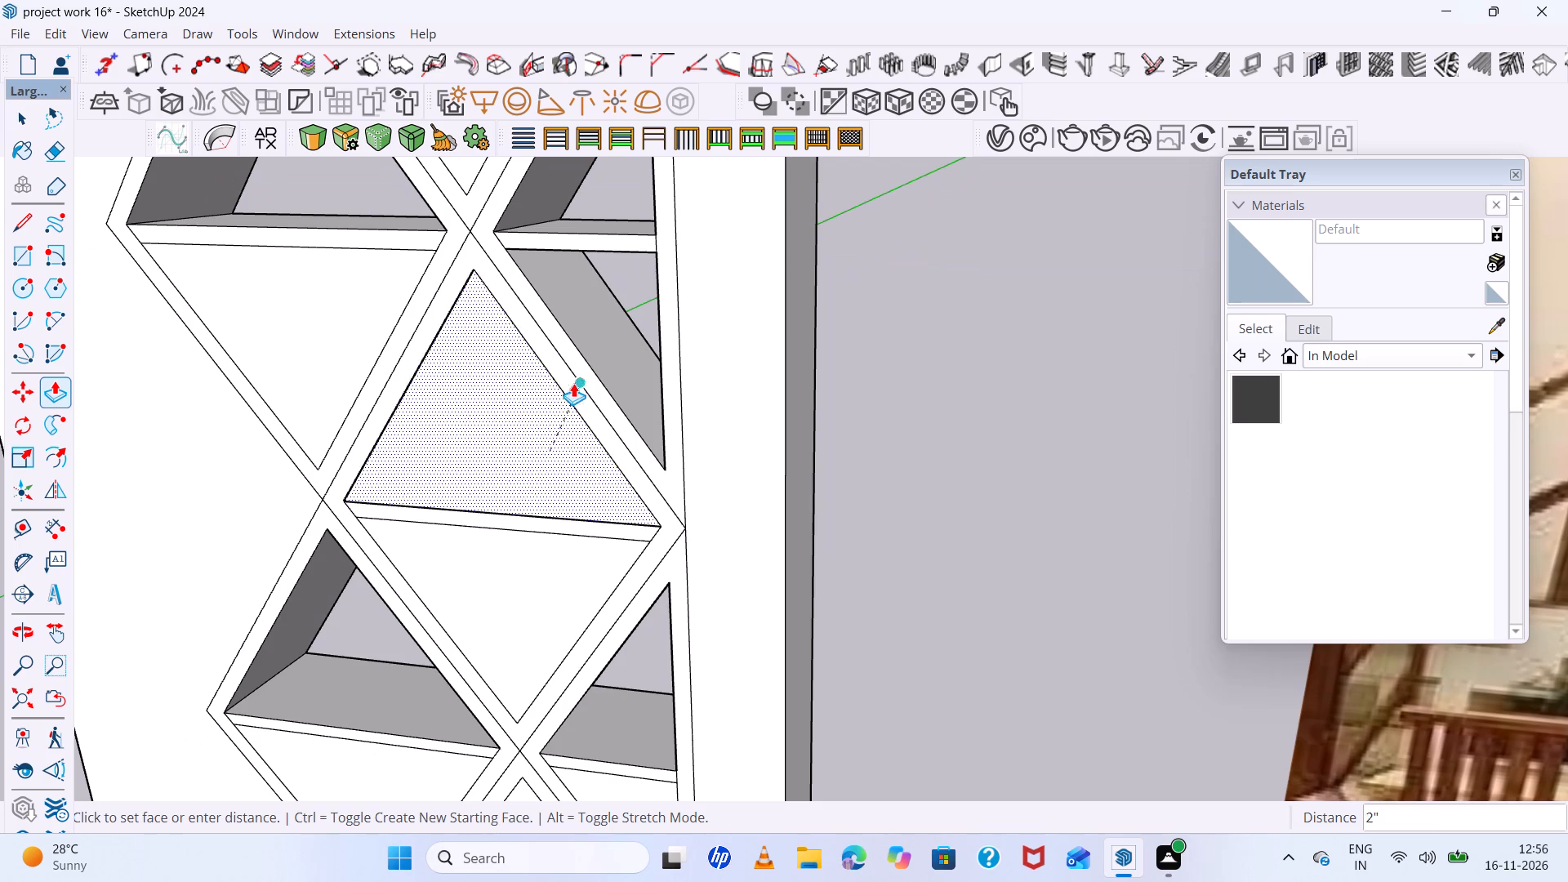
click(642, 412)
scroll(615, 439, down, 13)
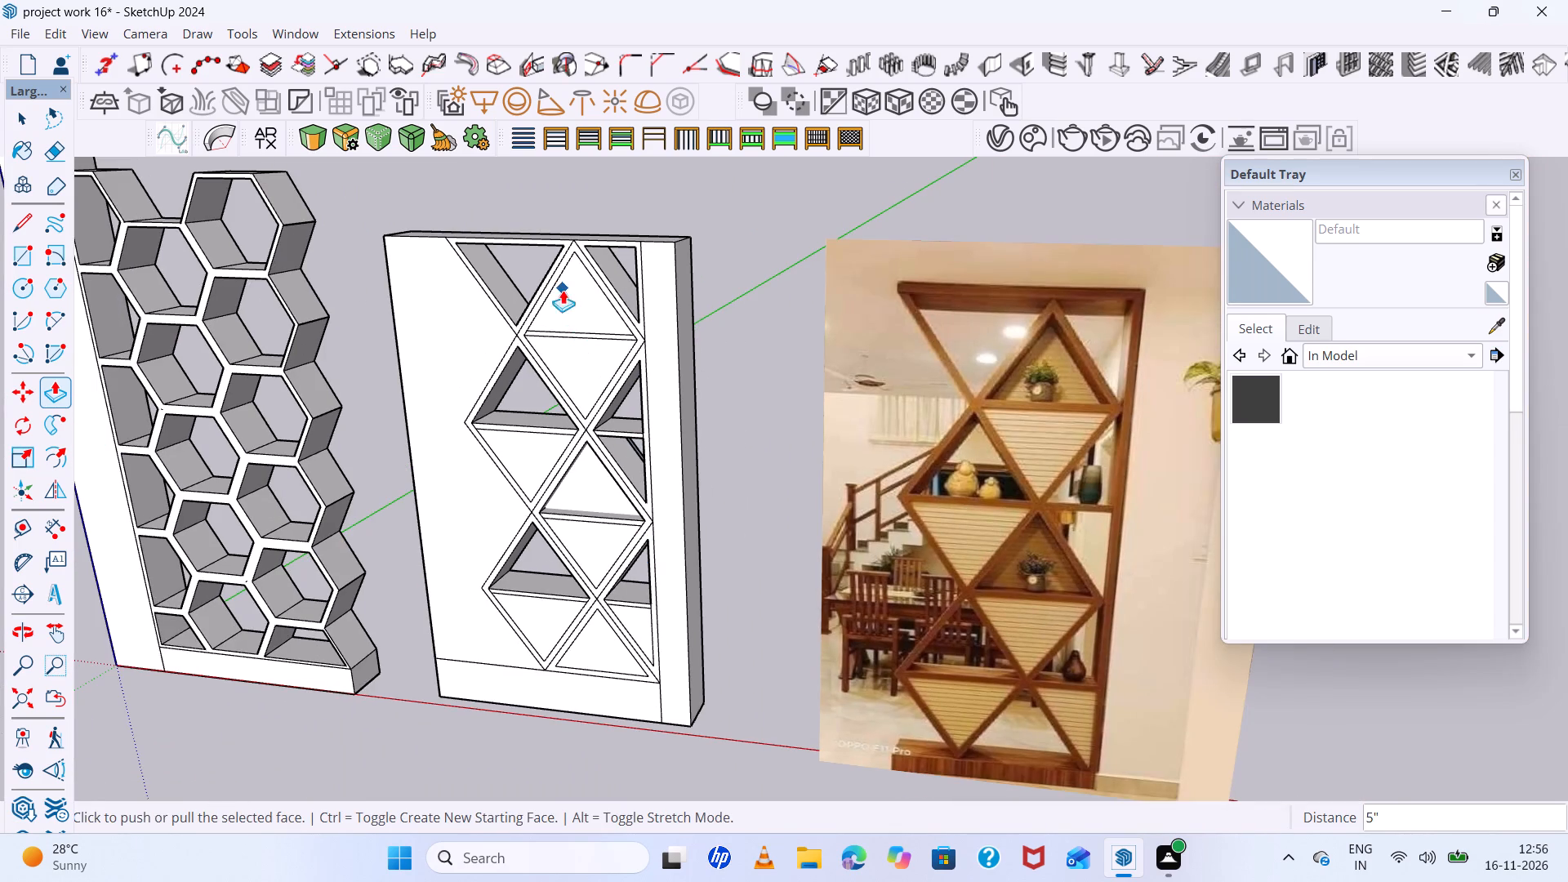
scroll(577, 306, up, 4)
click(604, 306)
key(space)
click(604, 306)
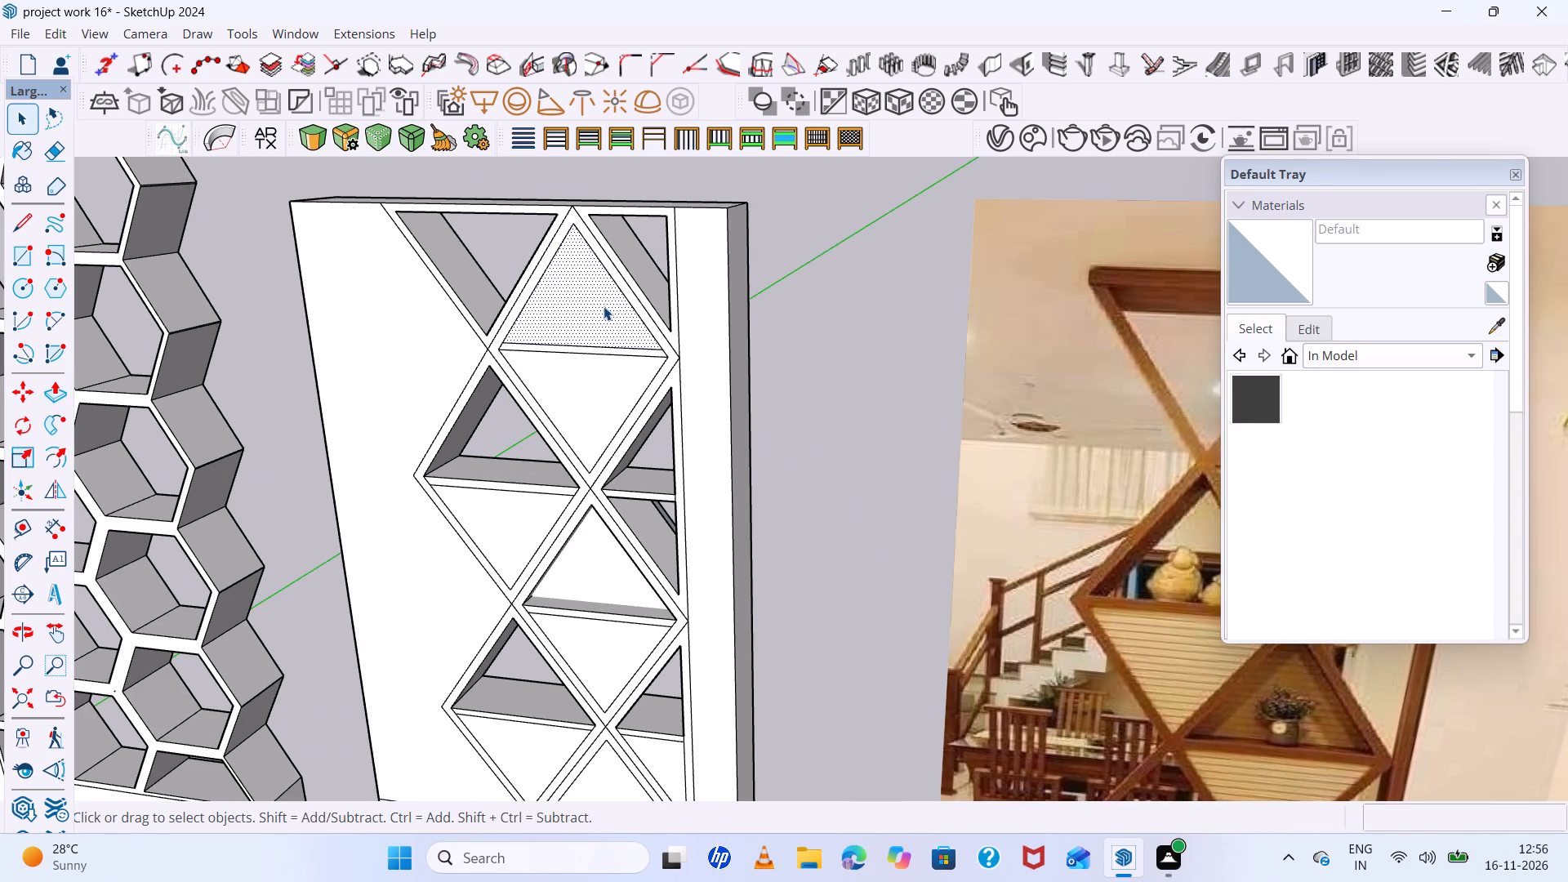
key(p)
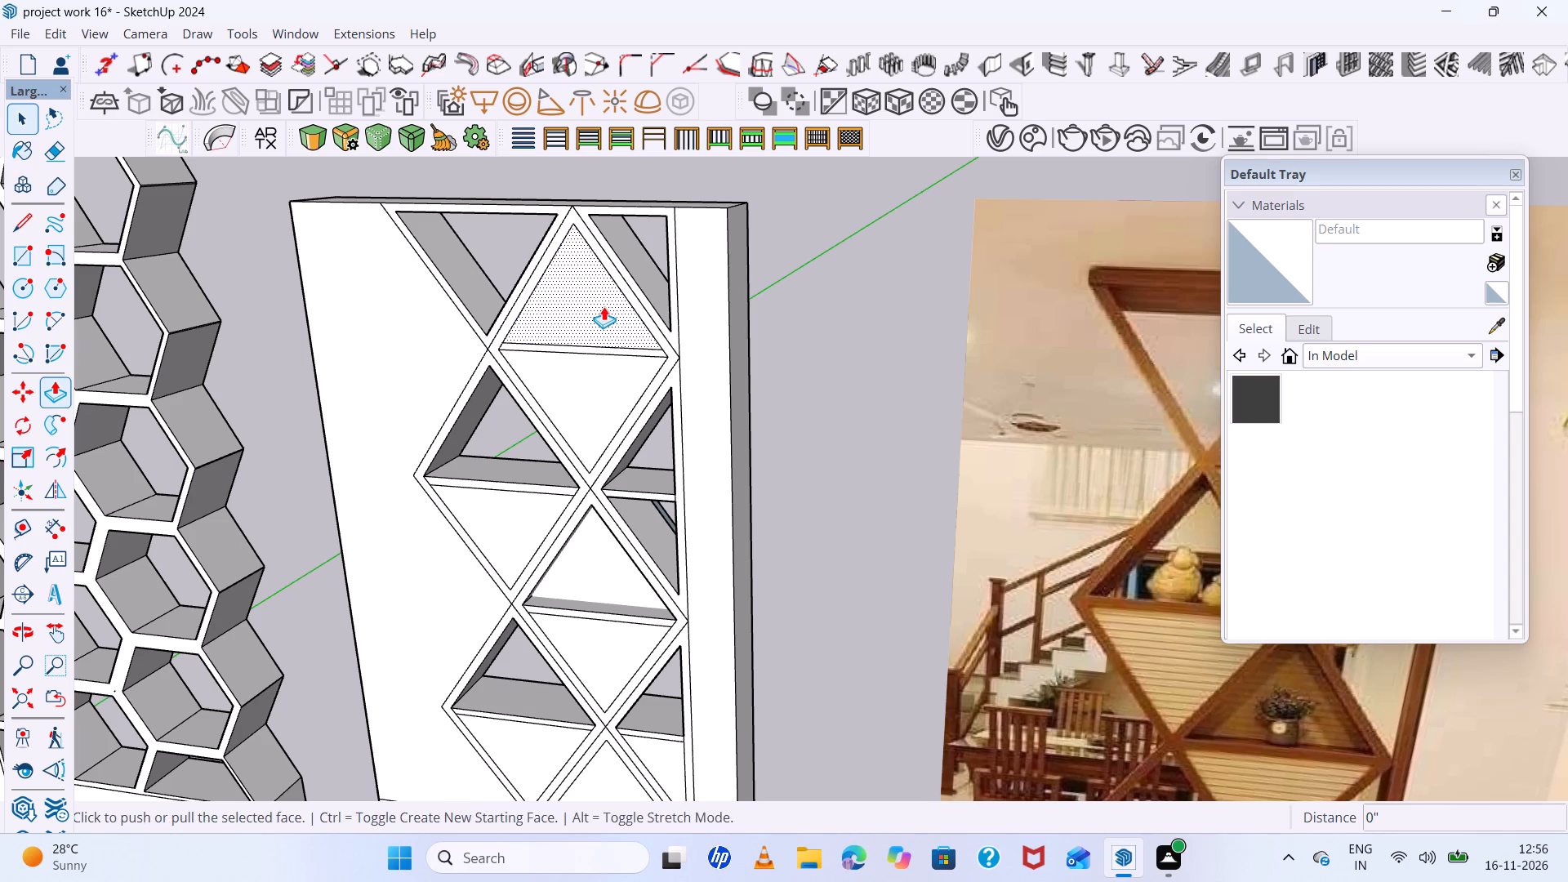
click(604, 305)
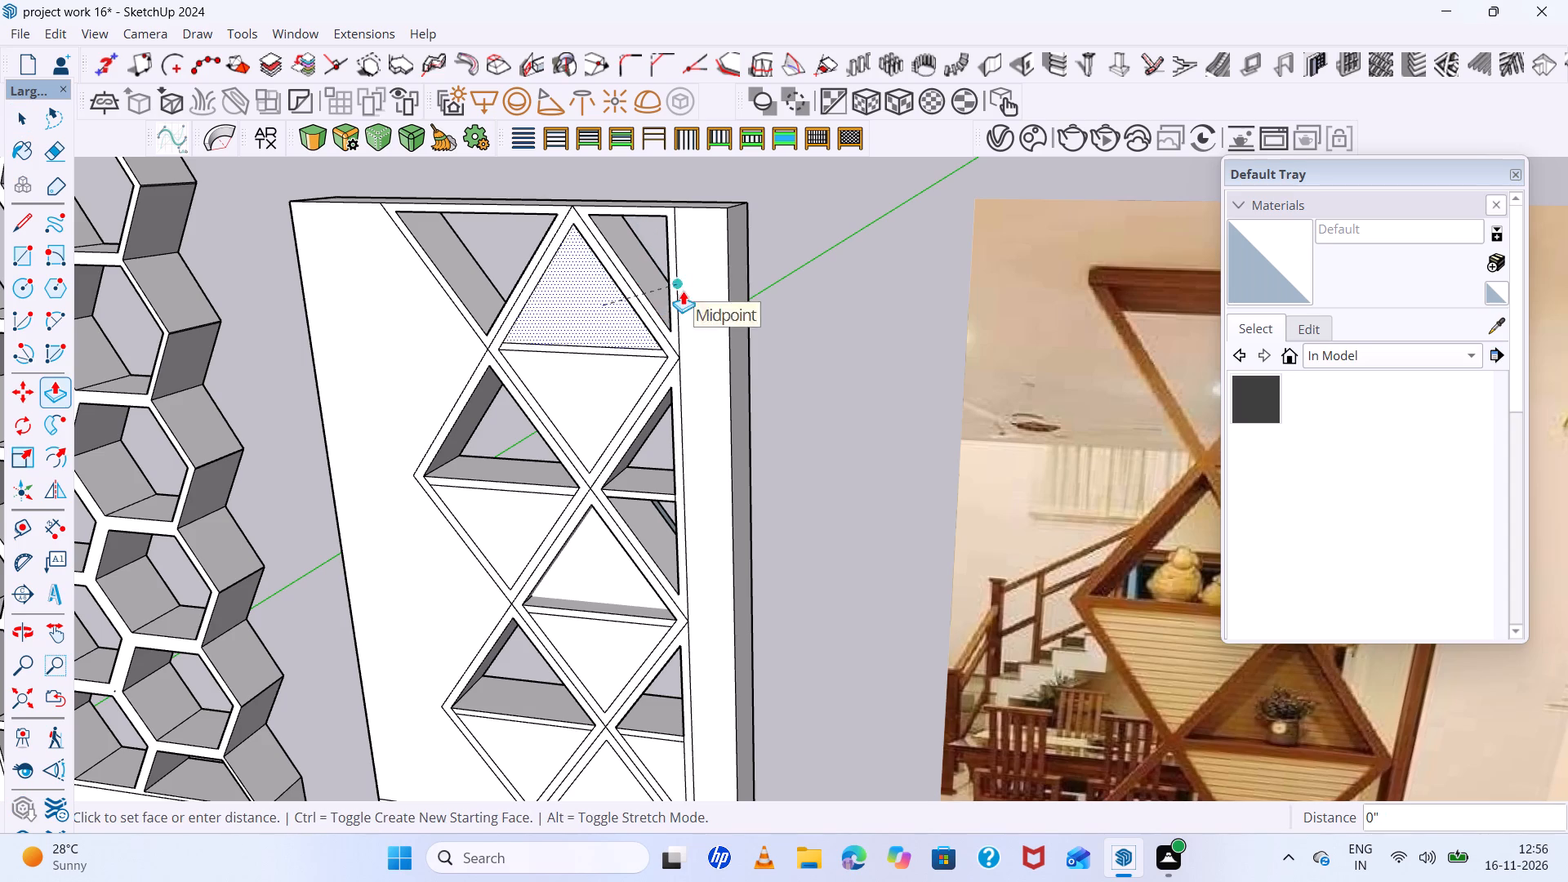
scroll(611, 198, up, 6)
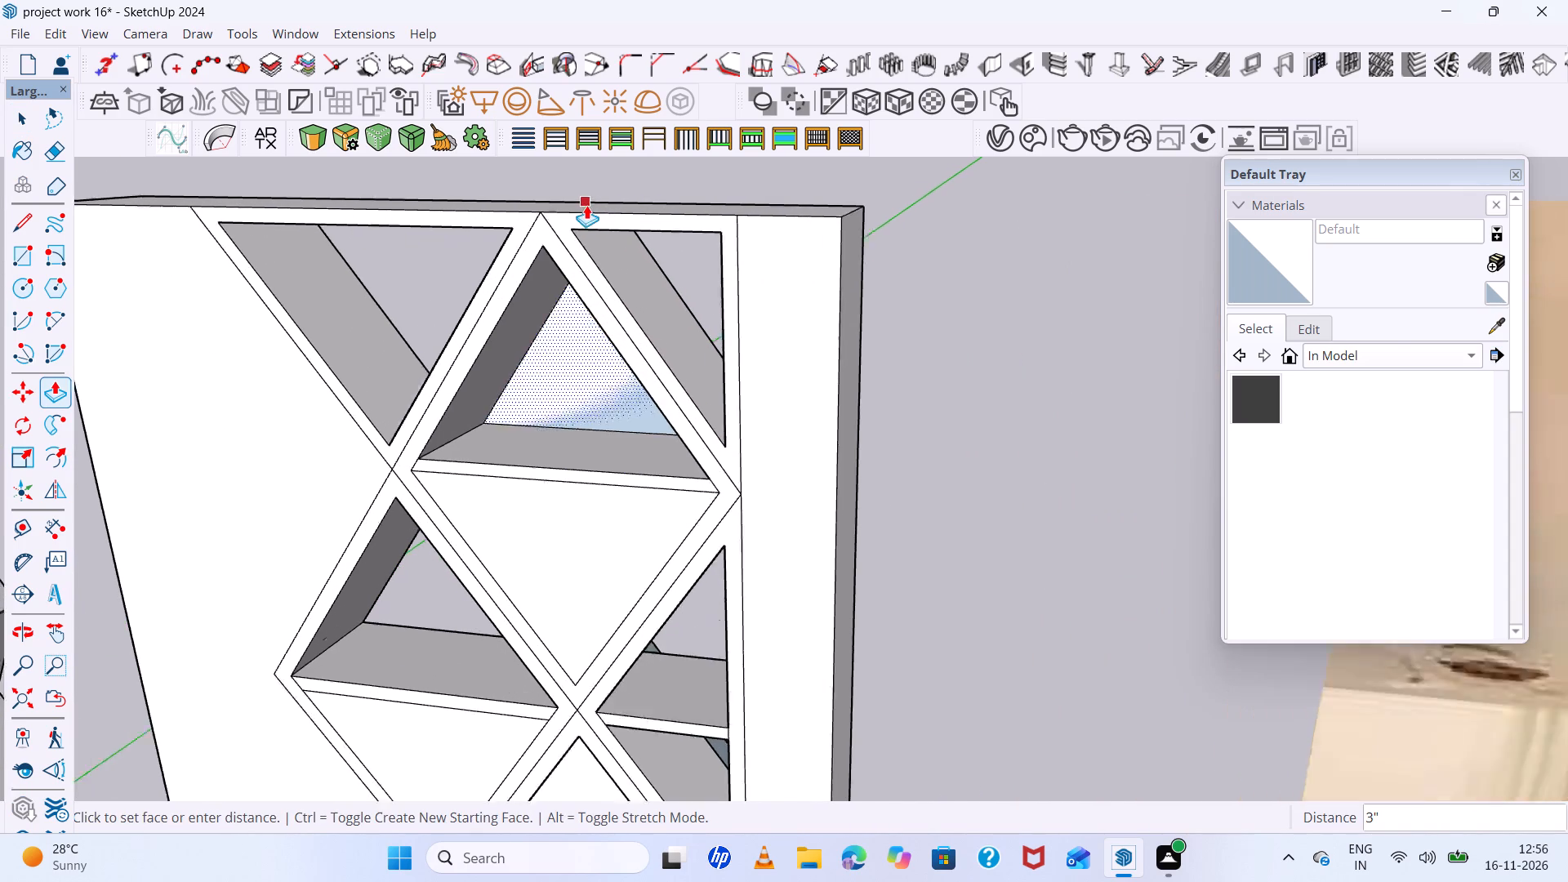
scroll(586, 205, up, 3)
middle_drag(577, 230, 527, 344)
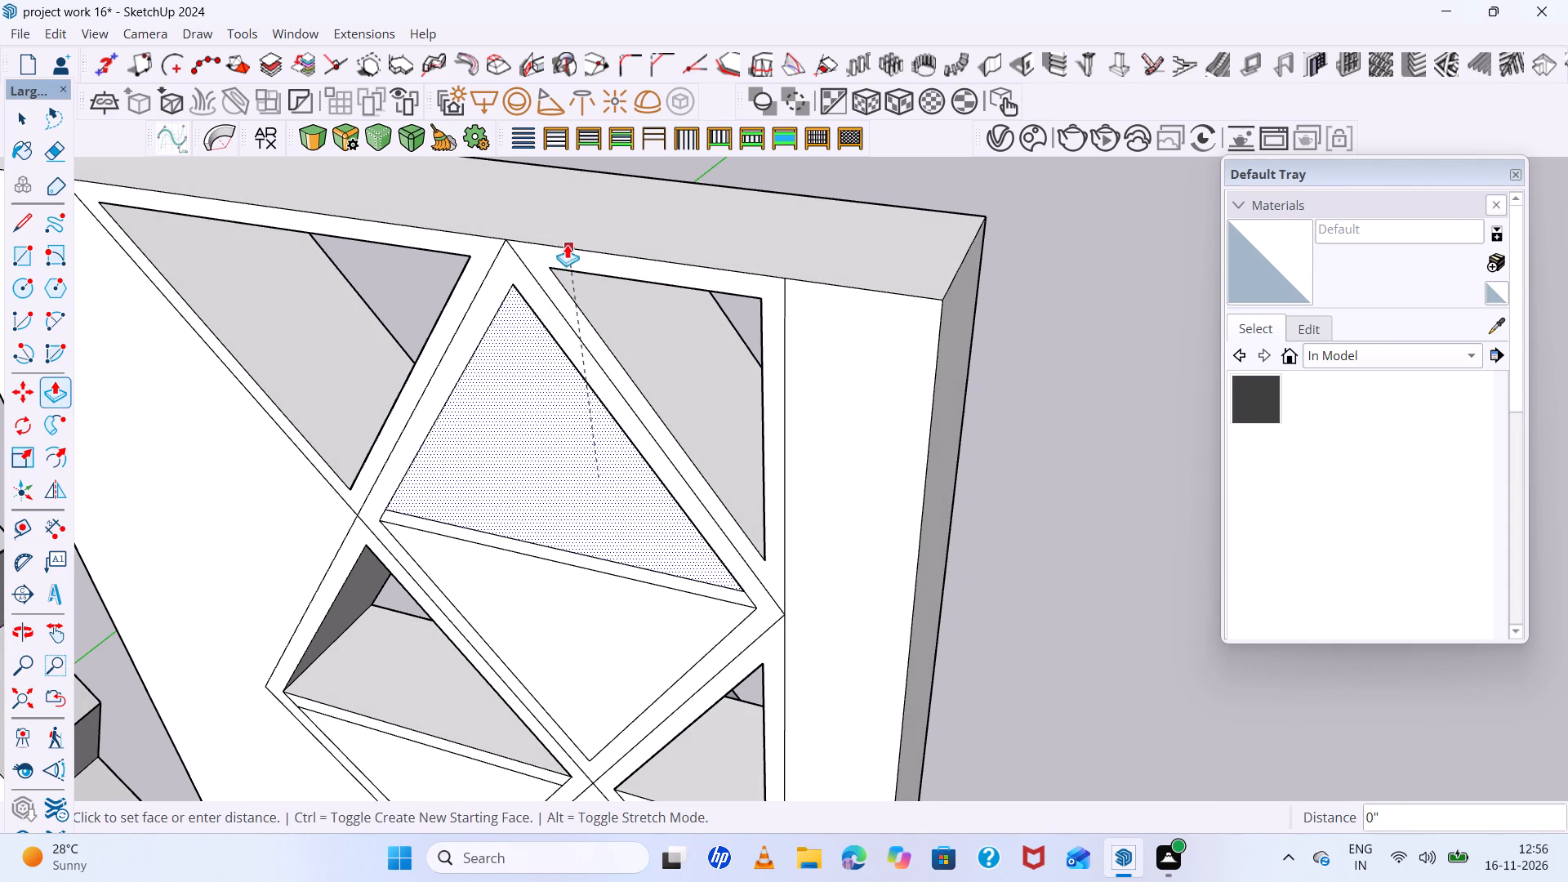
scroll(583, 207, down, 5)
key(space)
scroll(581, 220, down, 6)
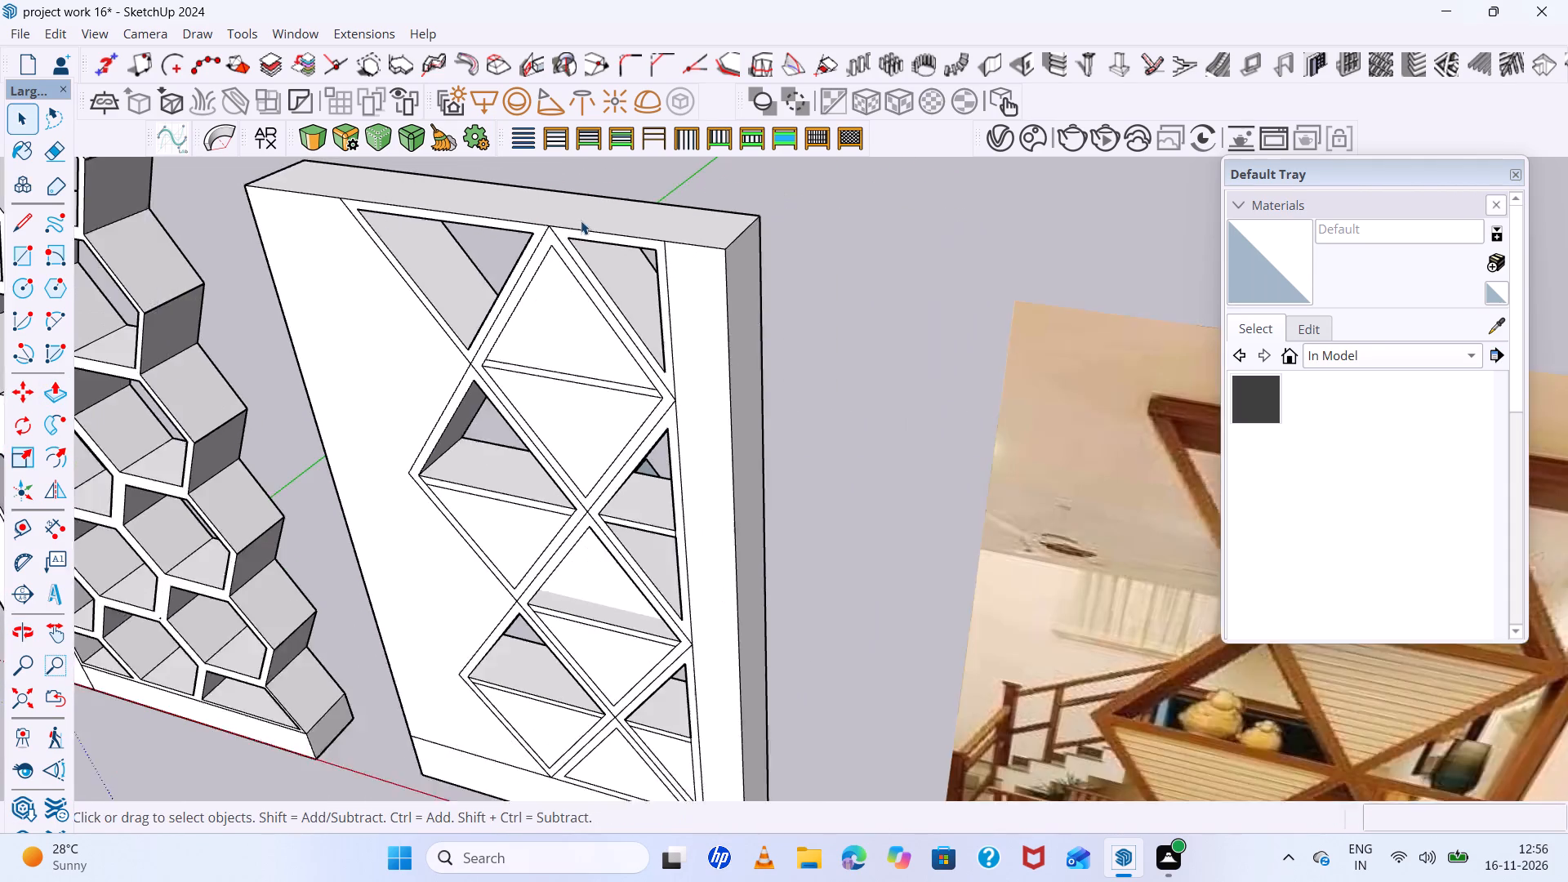
Undo the recess of the diamond panel's middle upright triangle and the cut-through of the half triangle beside it.
middle_drag(631, 528, 647, 452)
key(ctrl+z)
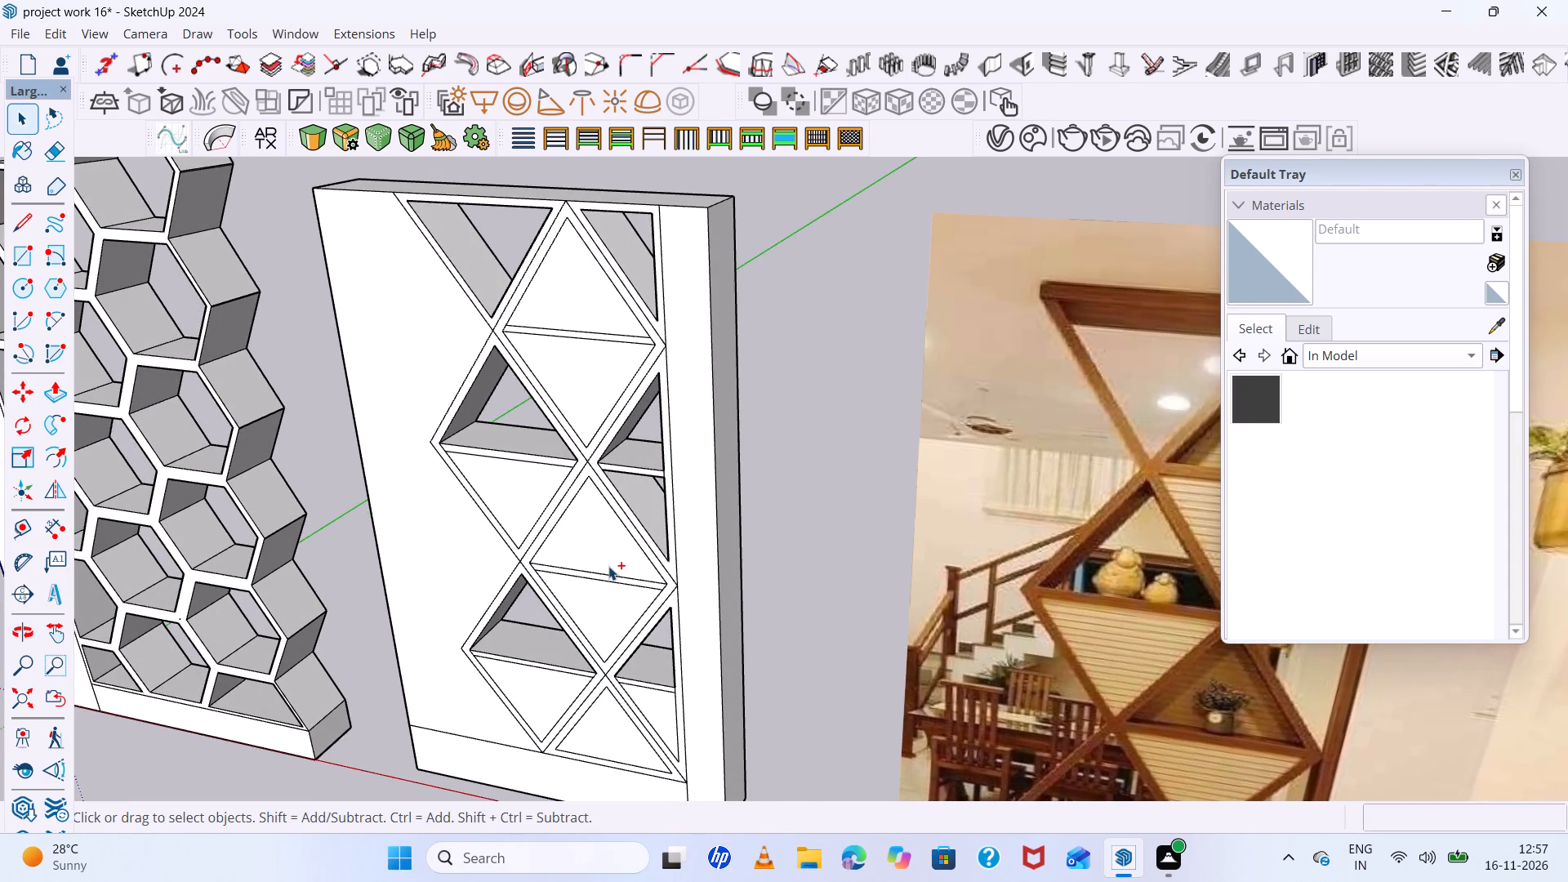
key(ctrl+z)
Place a lengthwise Tape Measure guide across the diamond panel's top face, offset forward from its back edge.
scroll(653, 544, down, 4)
scroll(648, 528, up, 10)
scroll(648, 513, down, 1)
middle_drag(648, 512, 686, 461)
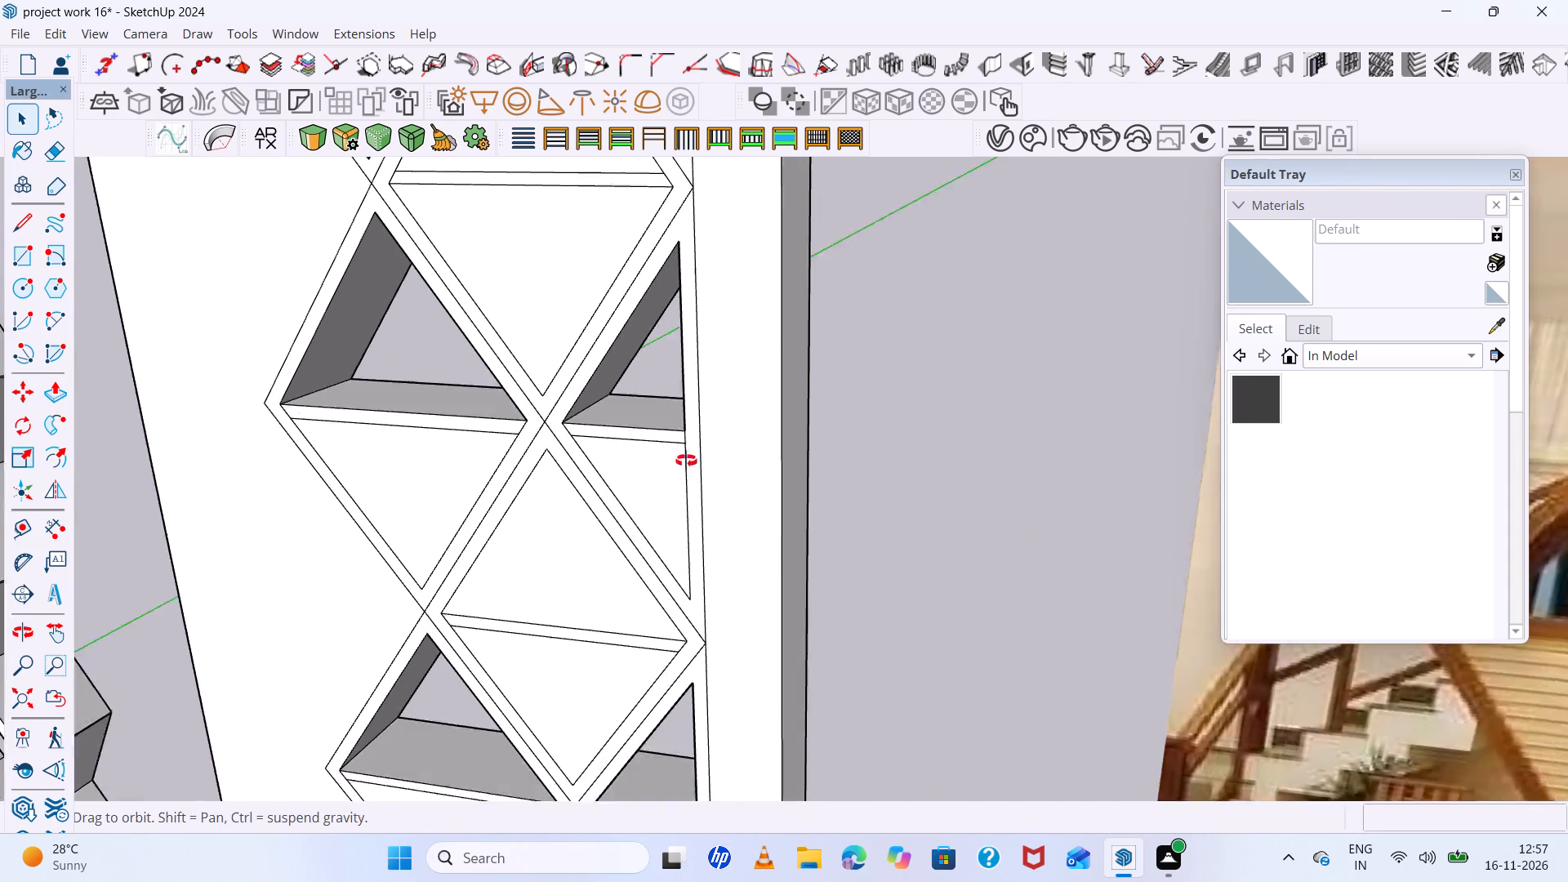
middle_drag(686, 461, 759, 454)
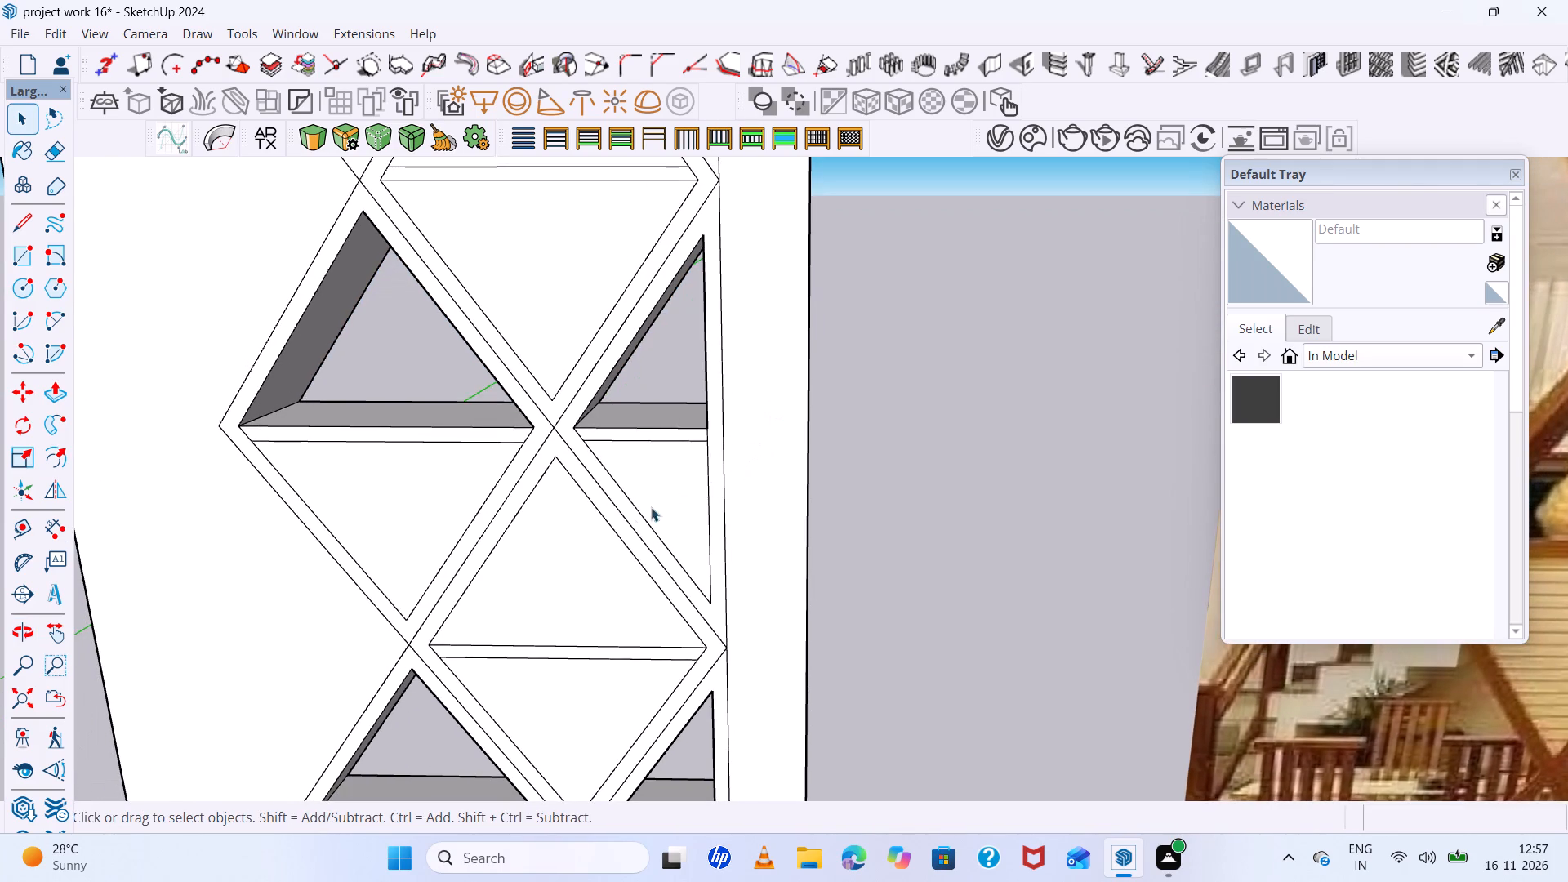
scroll(628, 527, down, 15)
middle_drag(632, 526, 646, 657)
scroll(595, 351, up, 8)
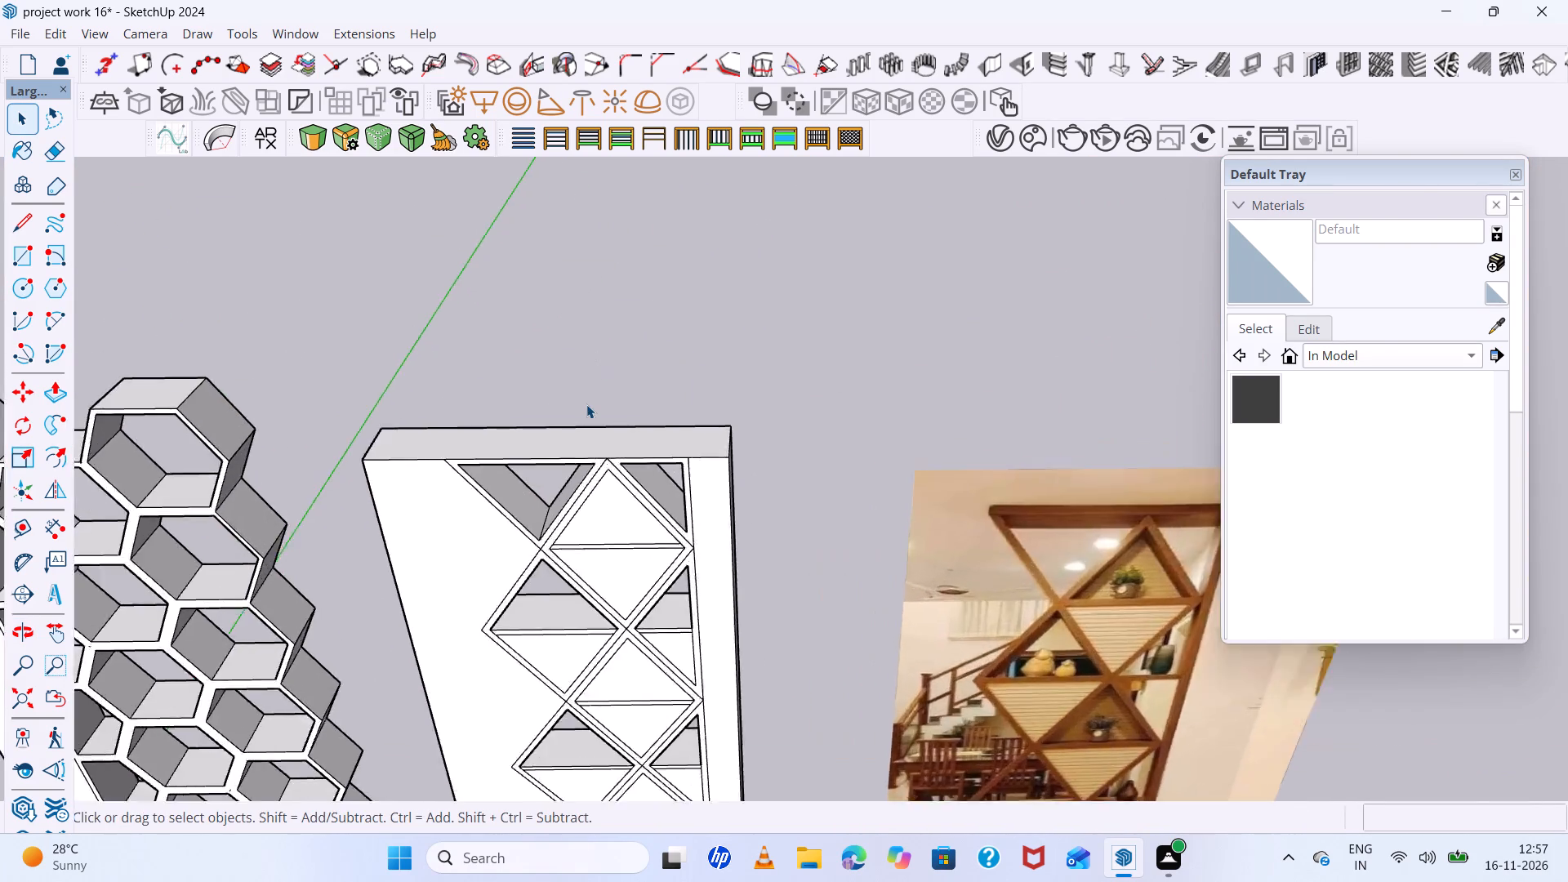
scroll(586, 404, up, 3)
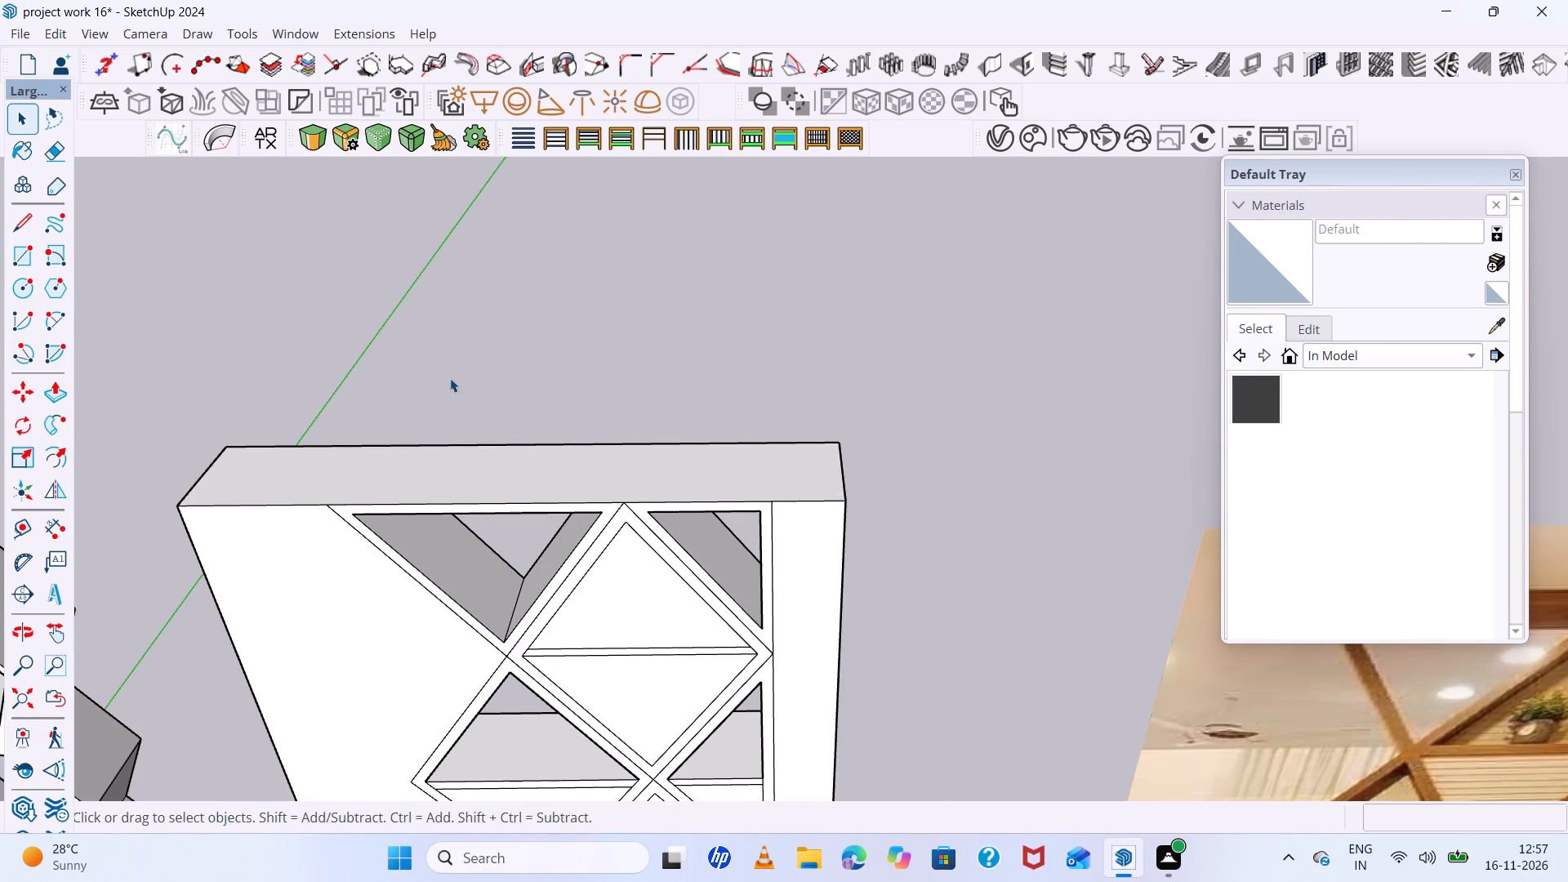
key(t)
scroll(531, 451, up, 5)
click(549, 446)
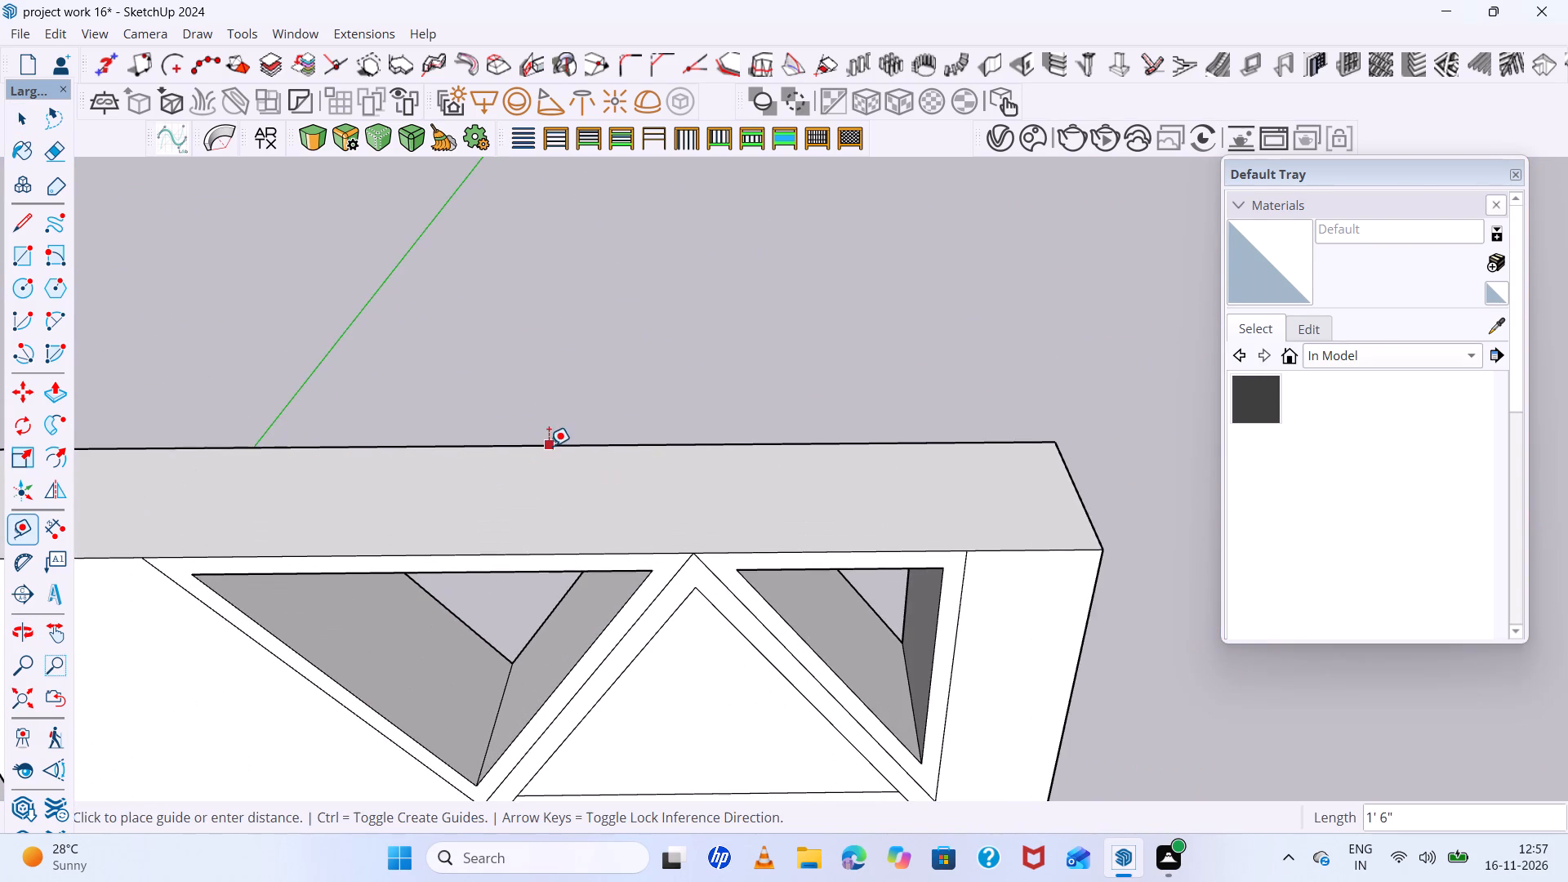
click(549, 479)
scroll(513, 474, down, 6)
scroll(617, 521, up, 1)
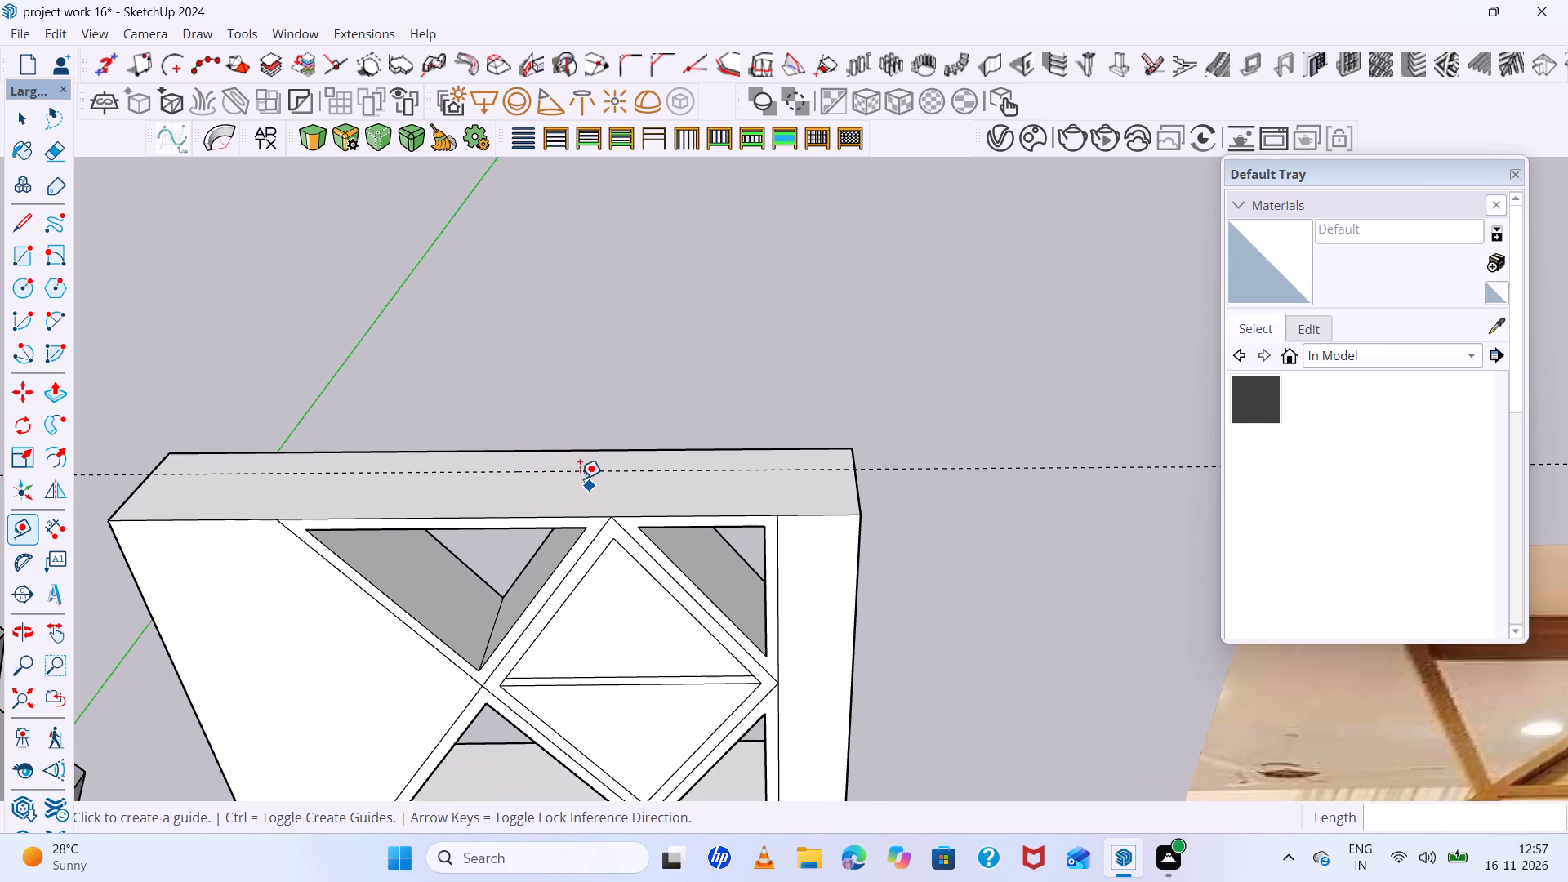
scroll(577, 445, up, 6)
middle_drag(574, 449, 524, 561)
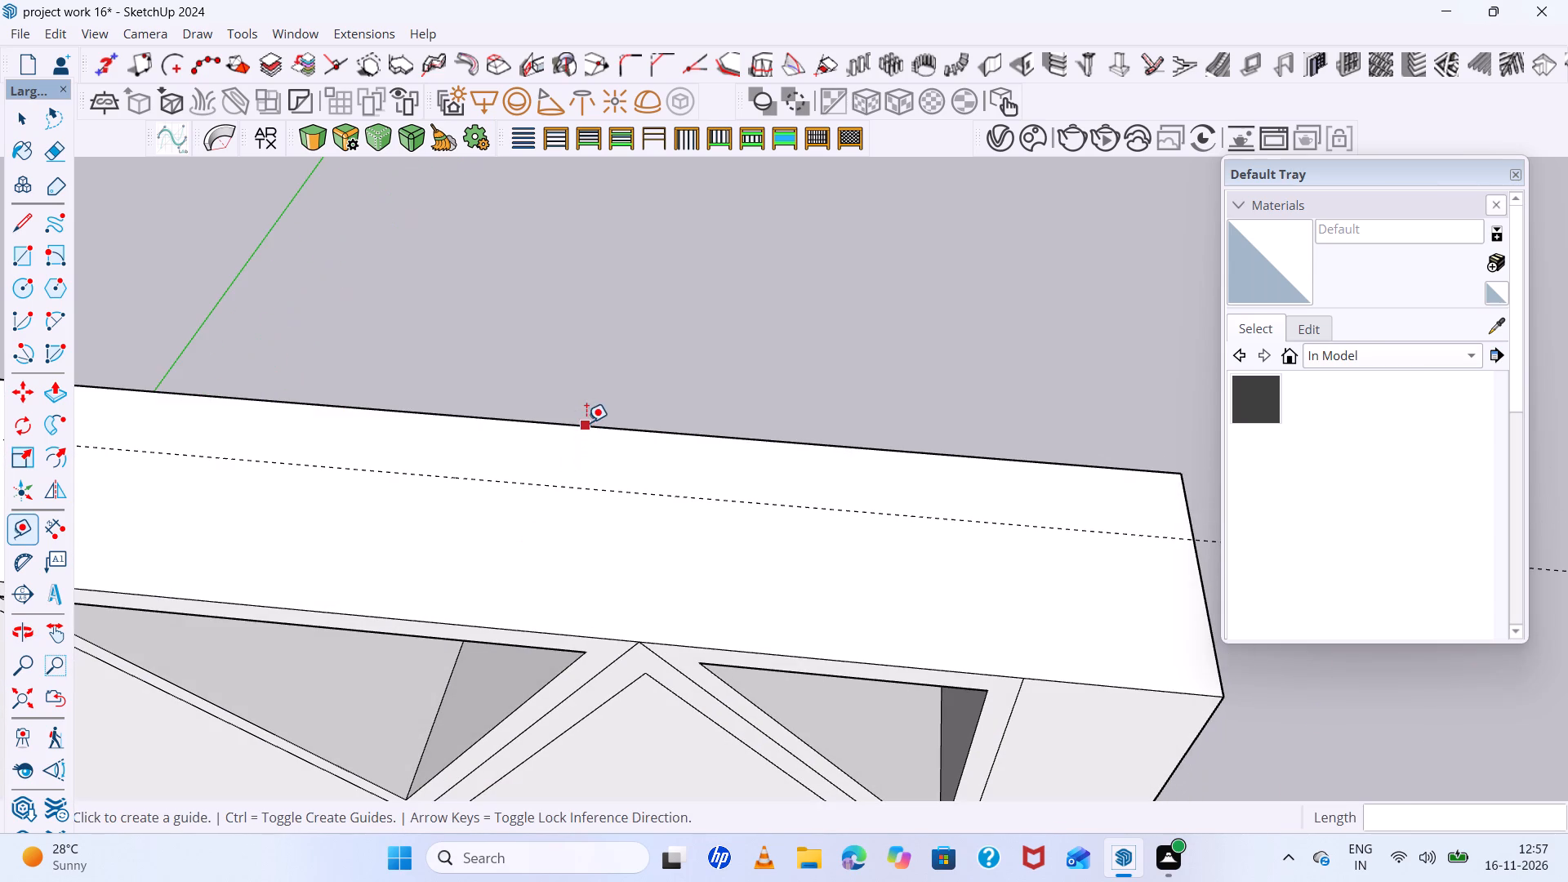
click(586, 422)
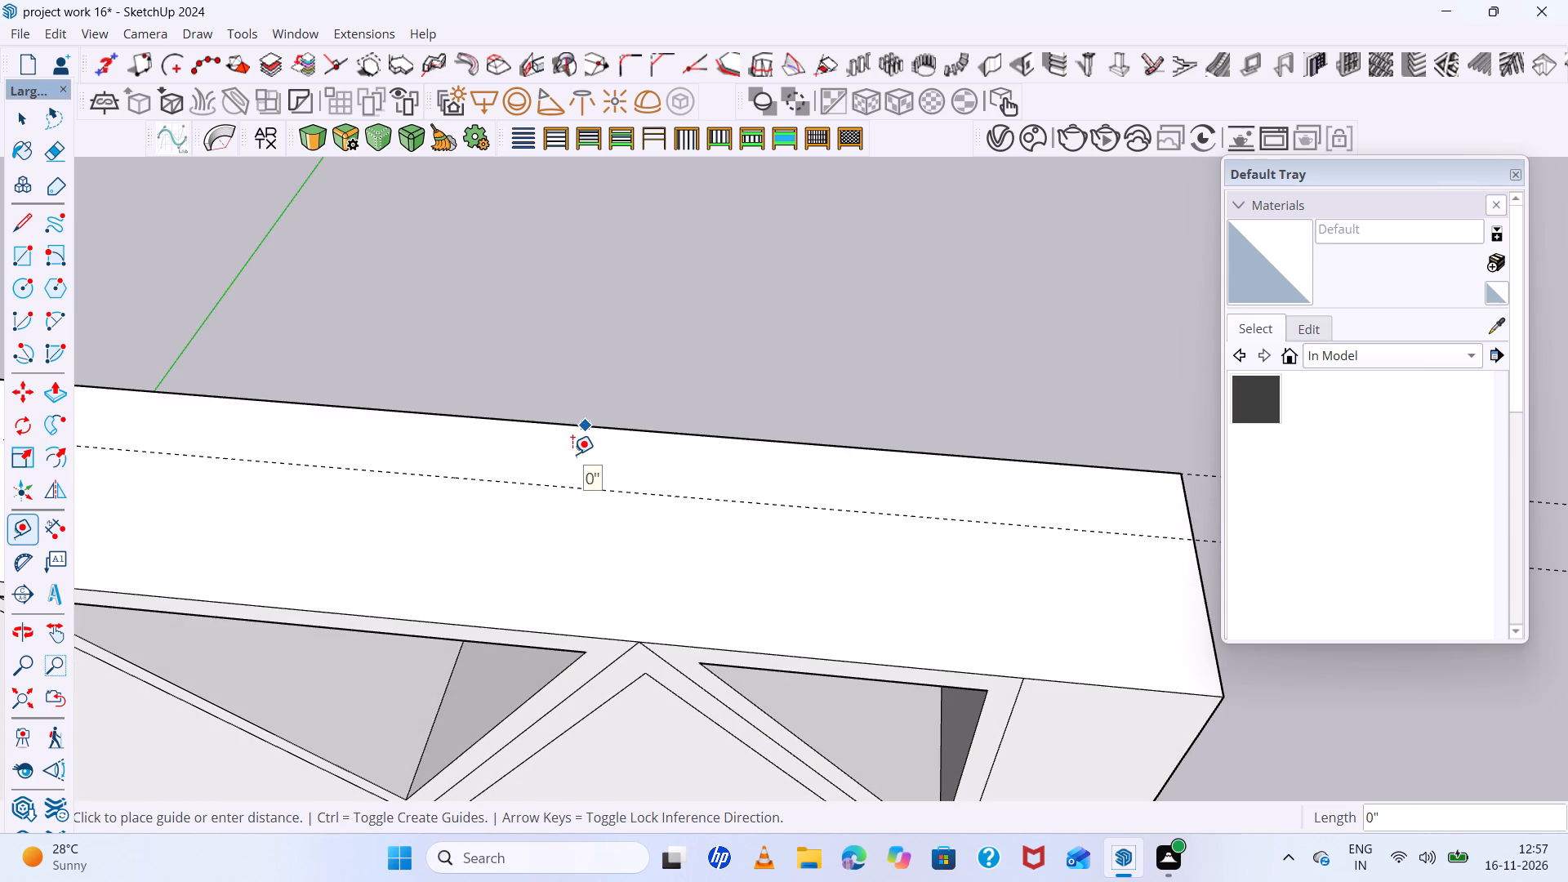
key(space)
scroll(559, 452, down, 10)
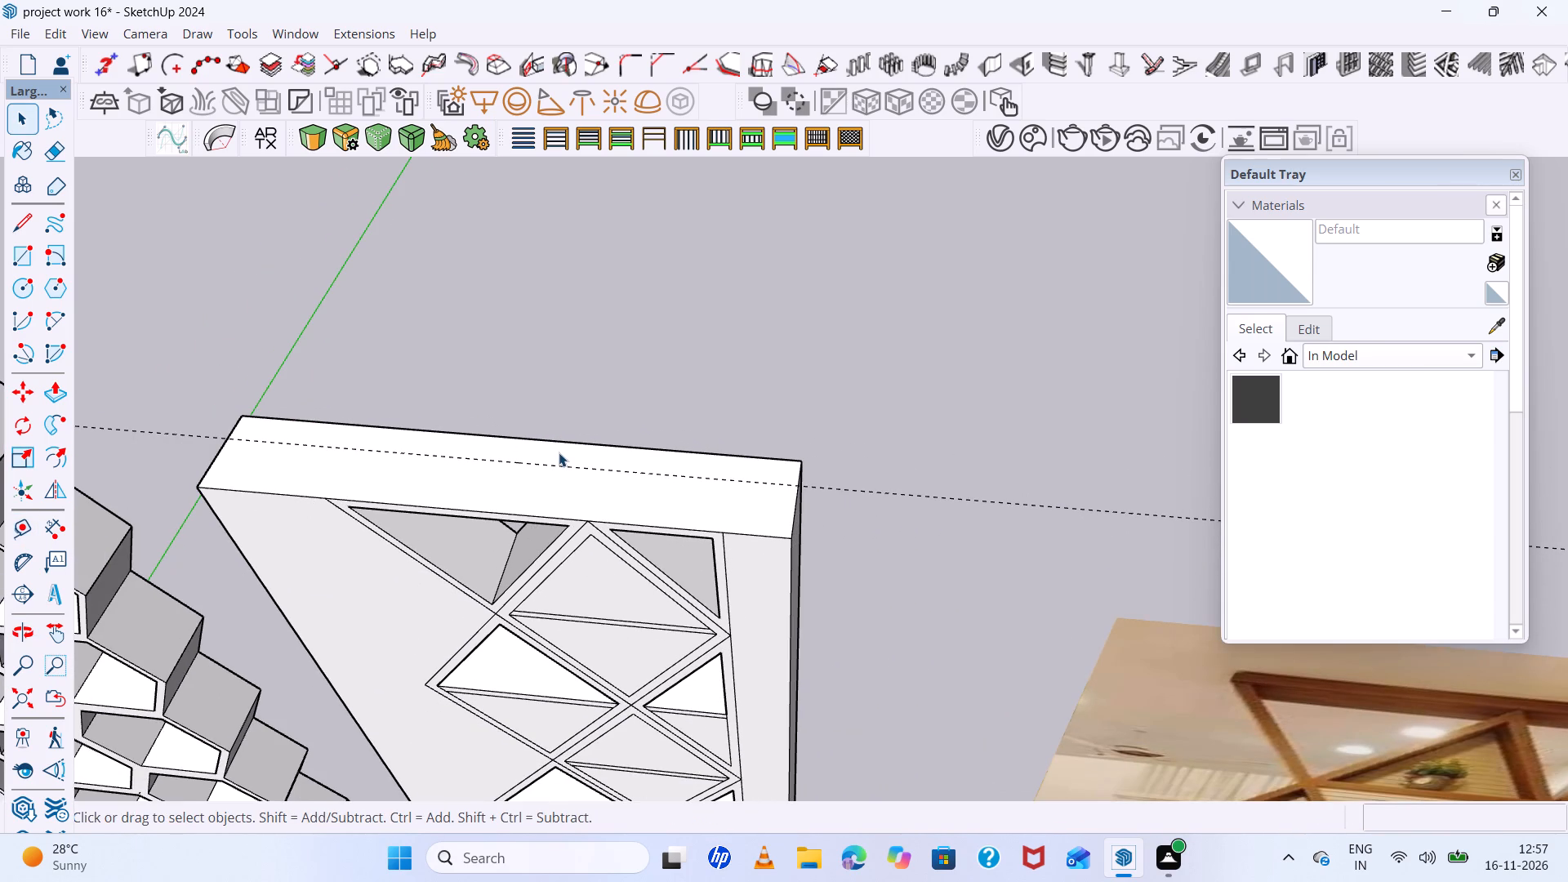
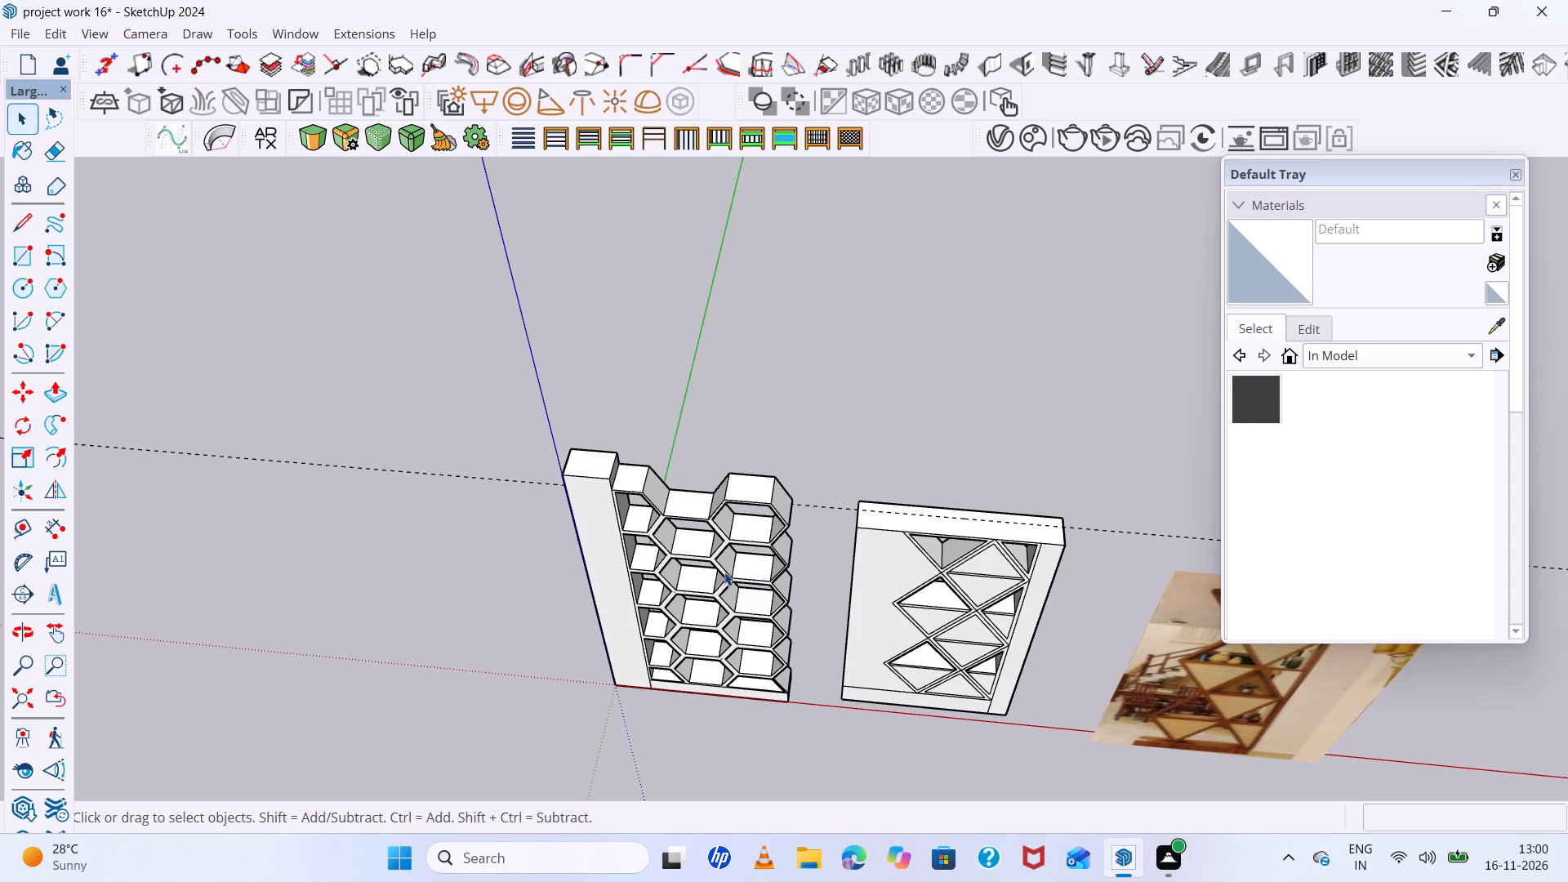
Recess the diamond panel's middle upright triangle 2" into the panel with Push/Pull.
scroll(790, 550, down, 6)
scroll(978, 581, down, 2)
scroll(978, 579, up, 8)
middle_drag(895, 438, 840, 260)
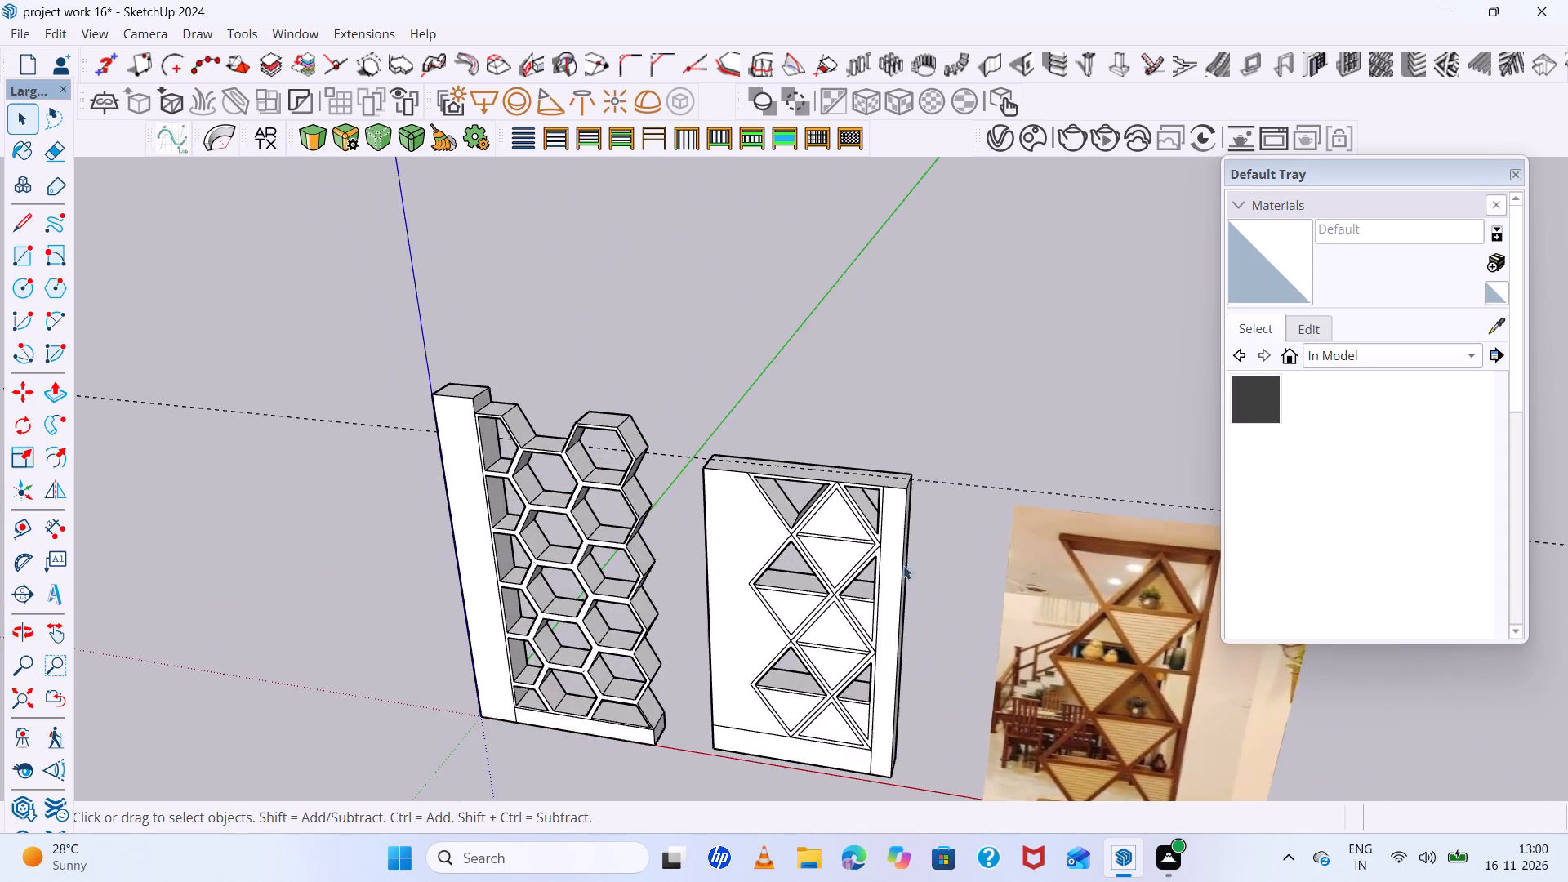
scroll(918, 648, up, 5)
click(761, 643)
click(770, 621)
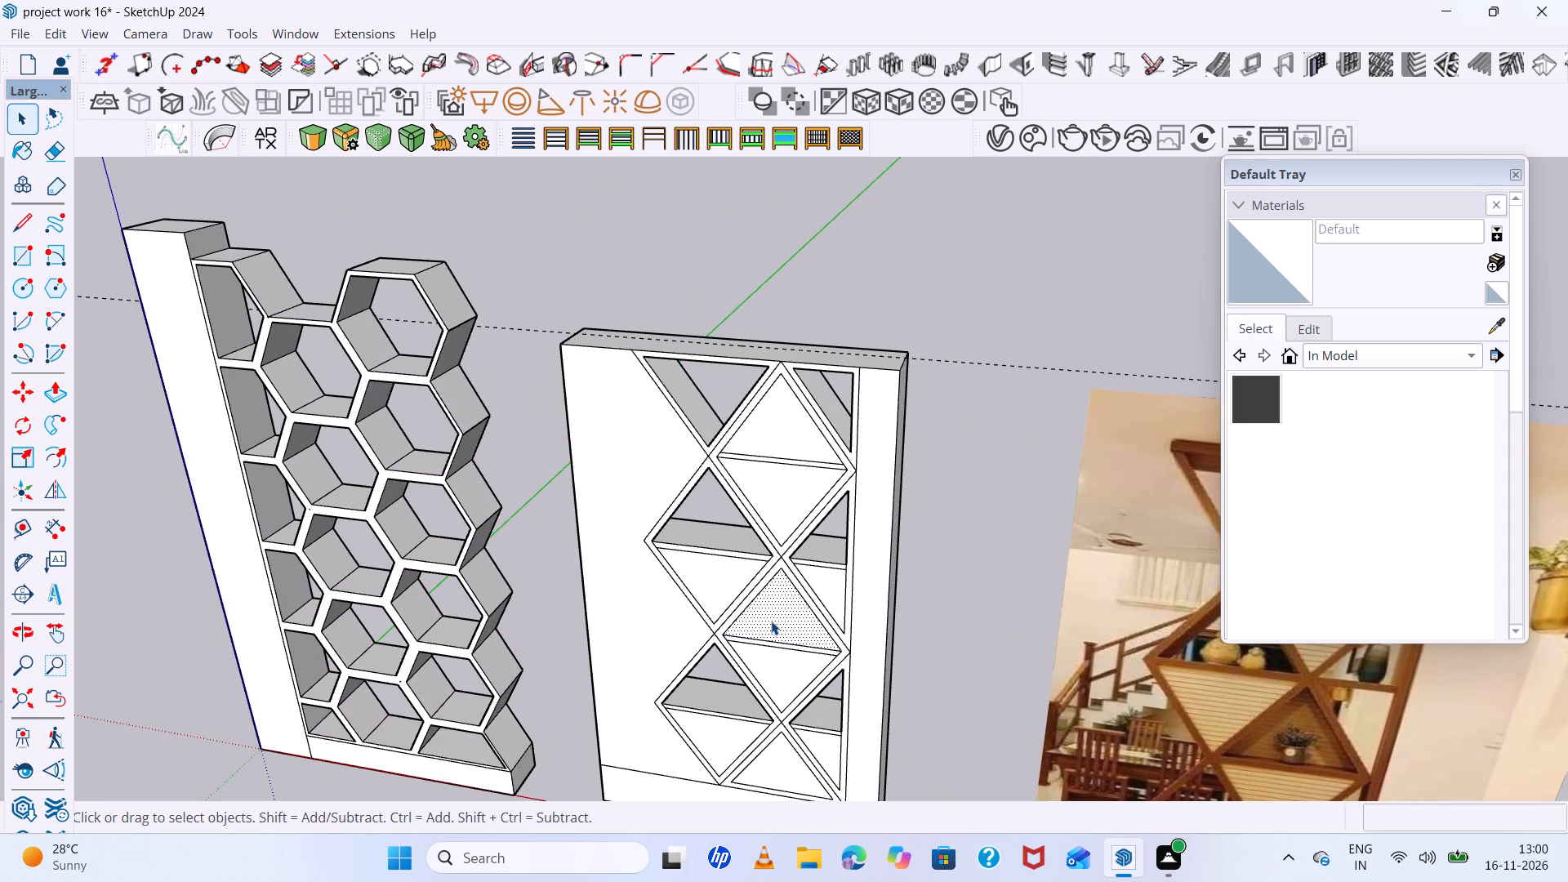
key(p)
click(771, 621)
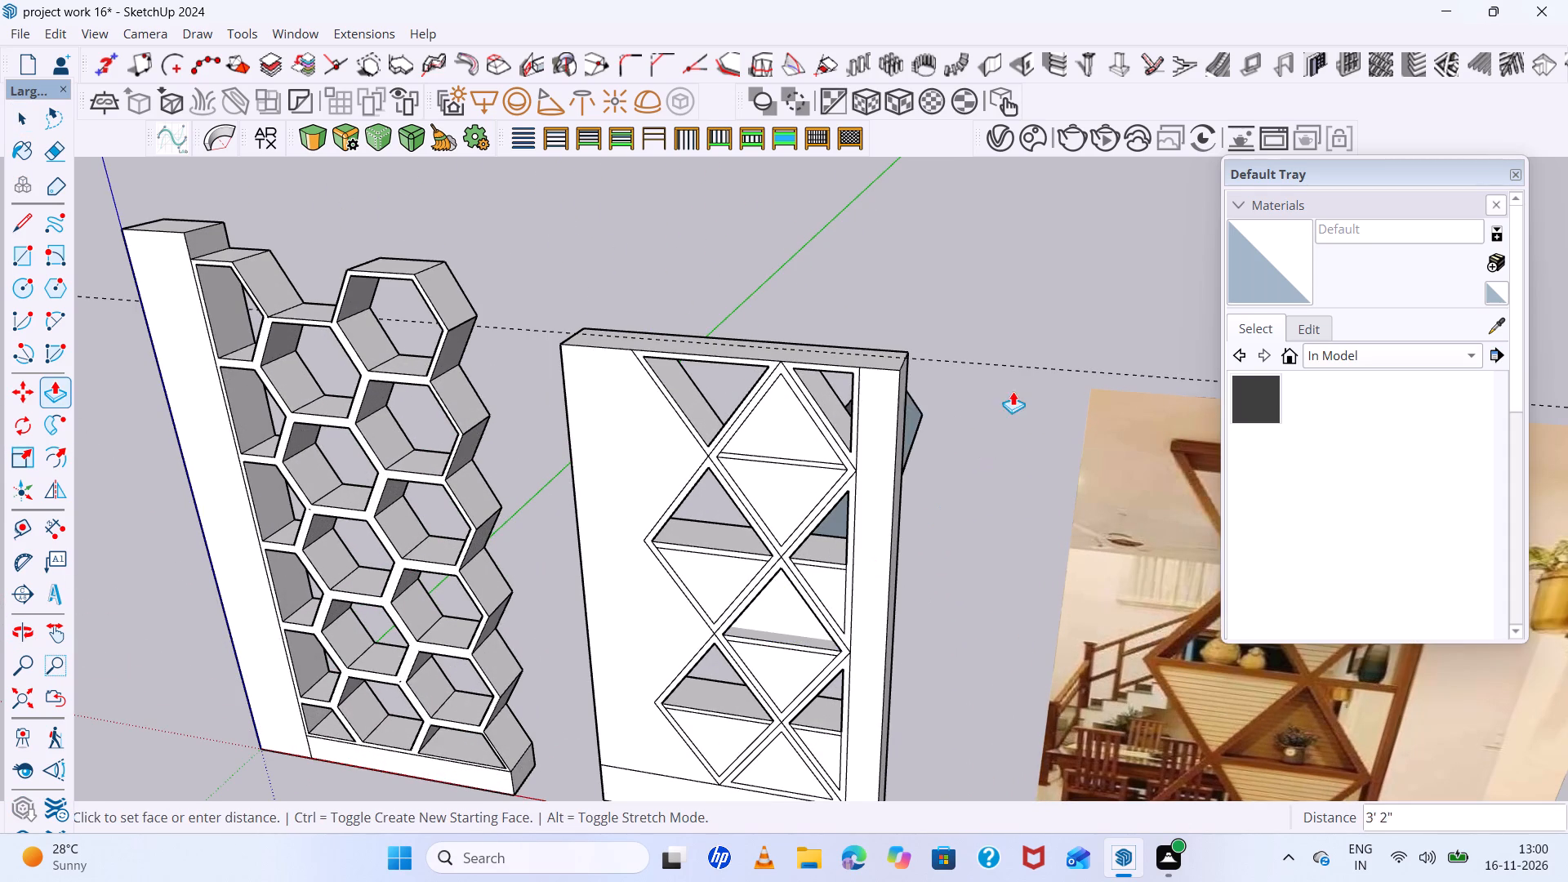
click(1014, 362)
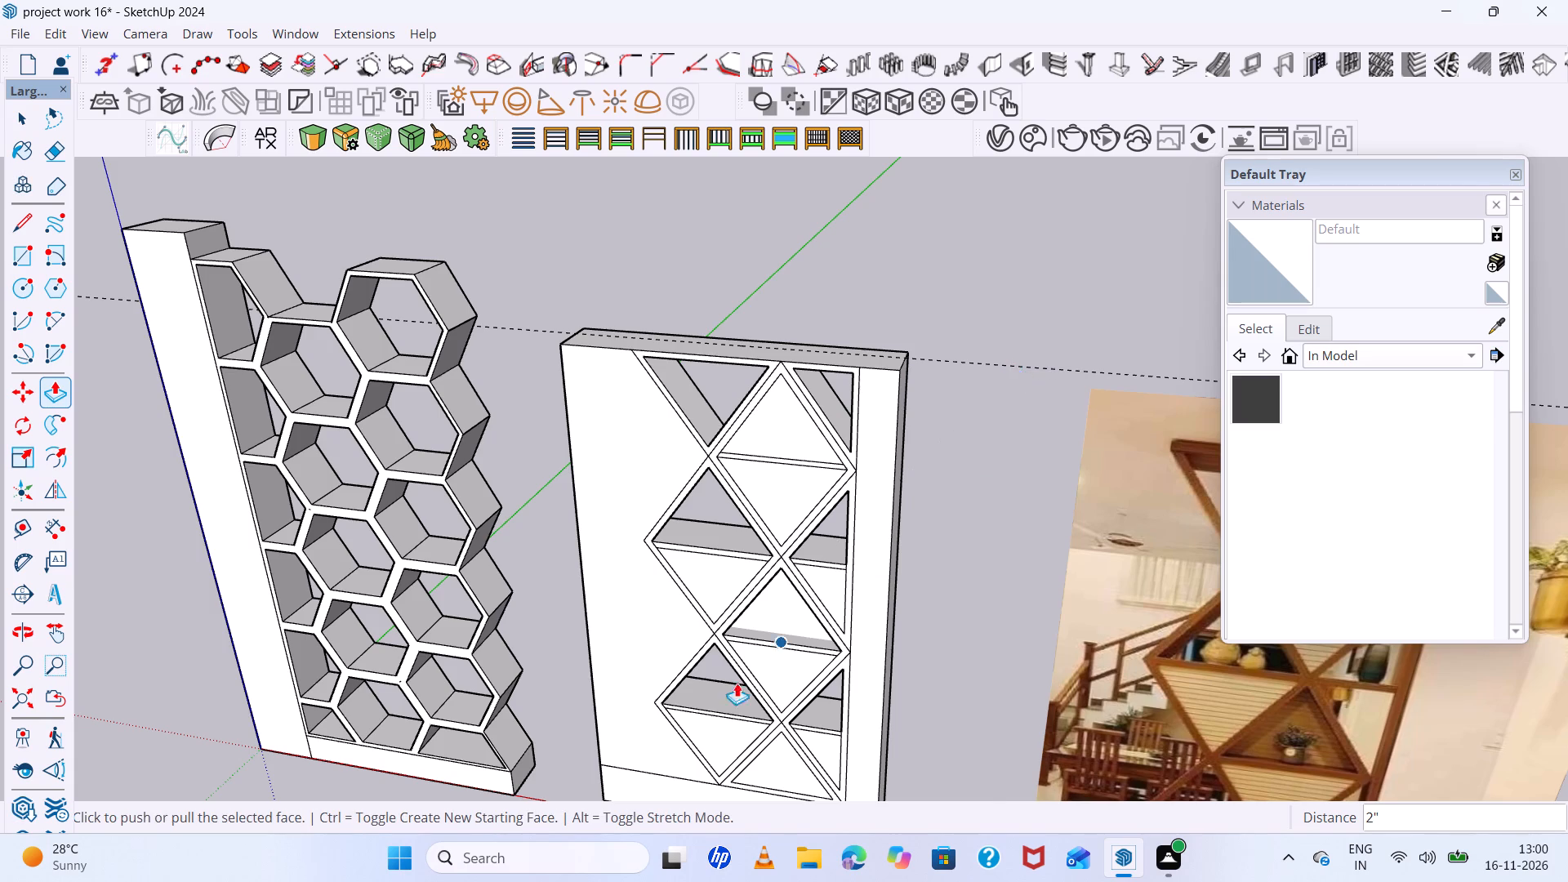
Recess the diamond panel's top upright triangle with Push/Pull, taking the depth from the lengthwise guide on the top face.
scroll(723, 694, up, 10)
middle_drag(797, 621, 720, 624)
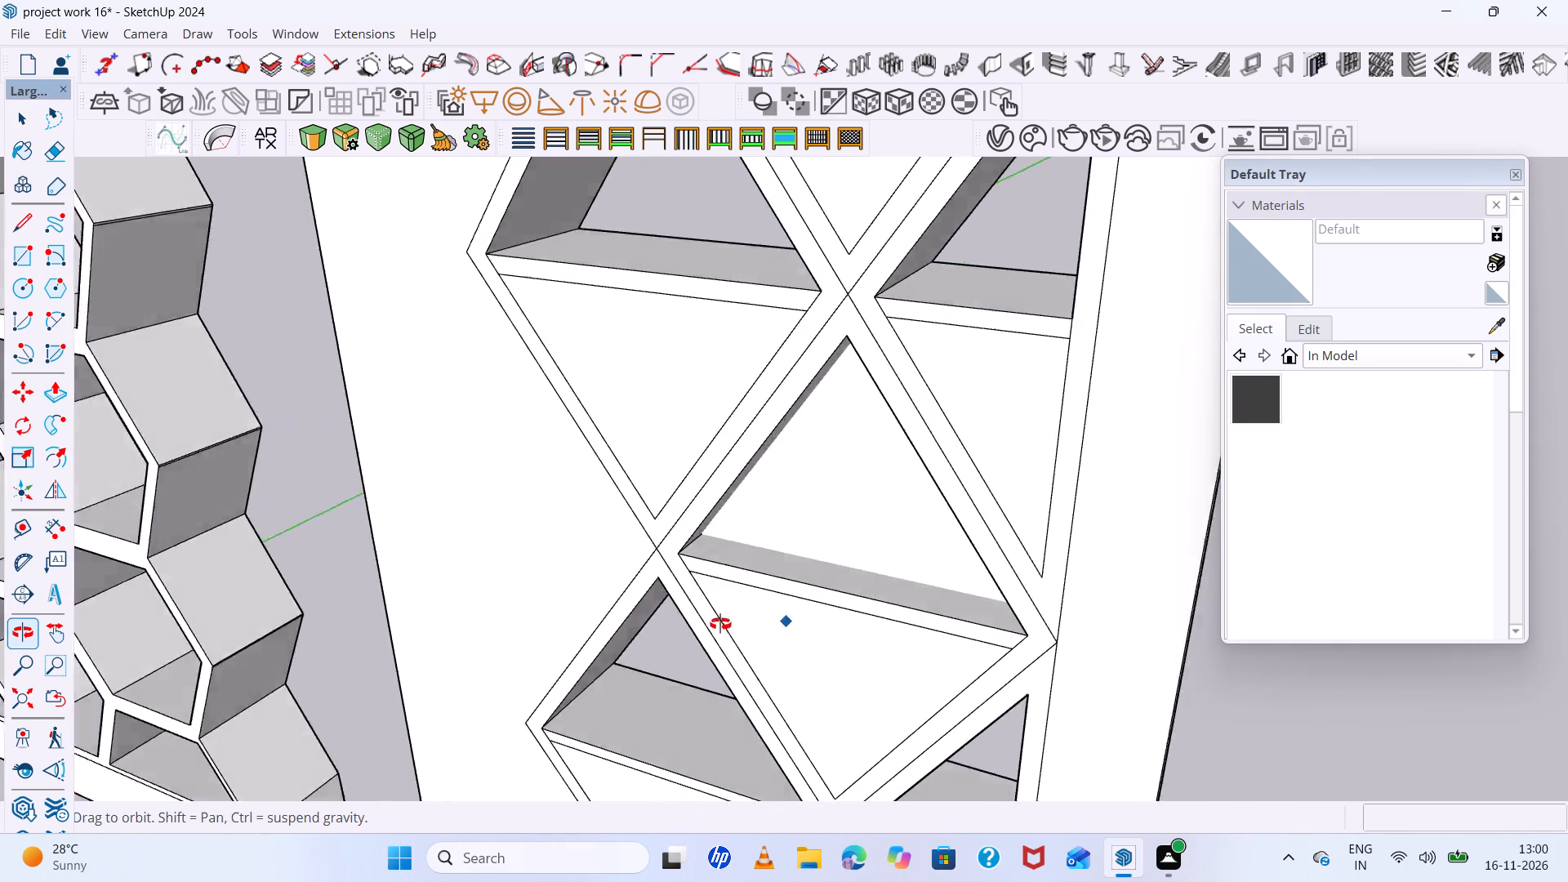
middle_drag(720, 624, 760, 786)
scroll(658, 700, down, 10)
scroll(716, 510, up, 5)
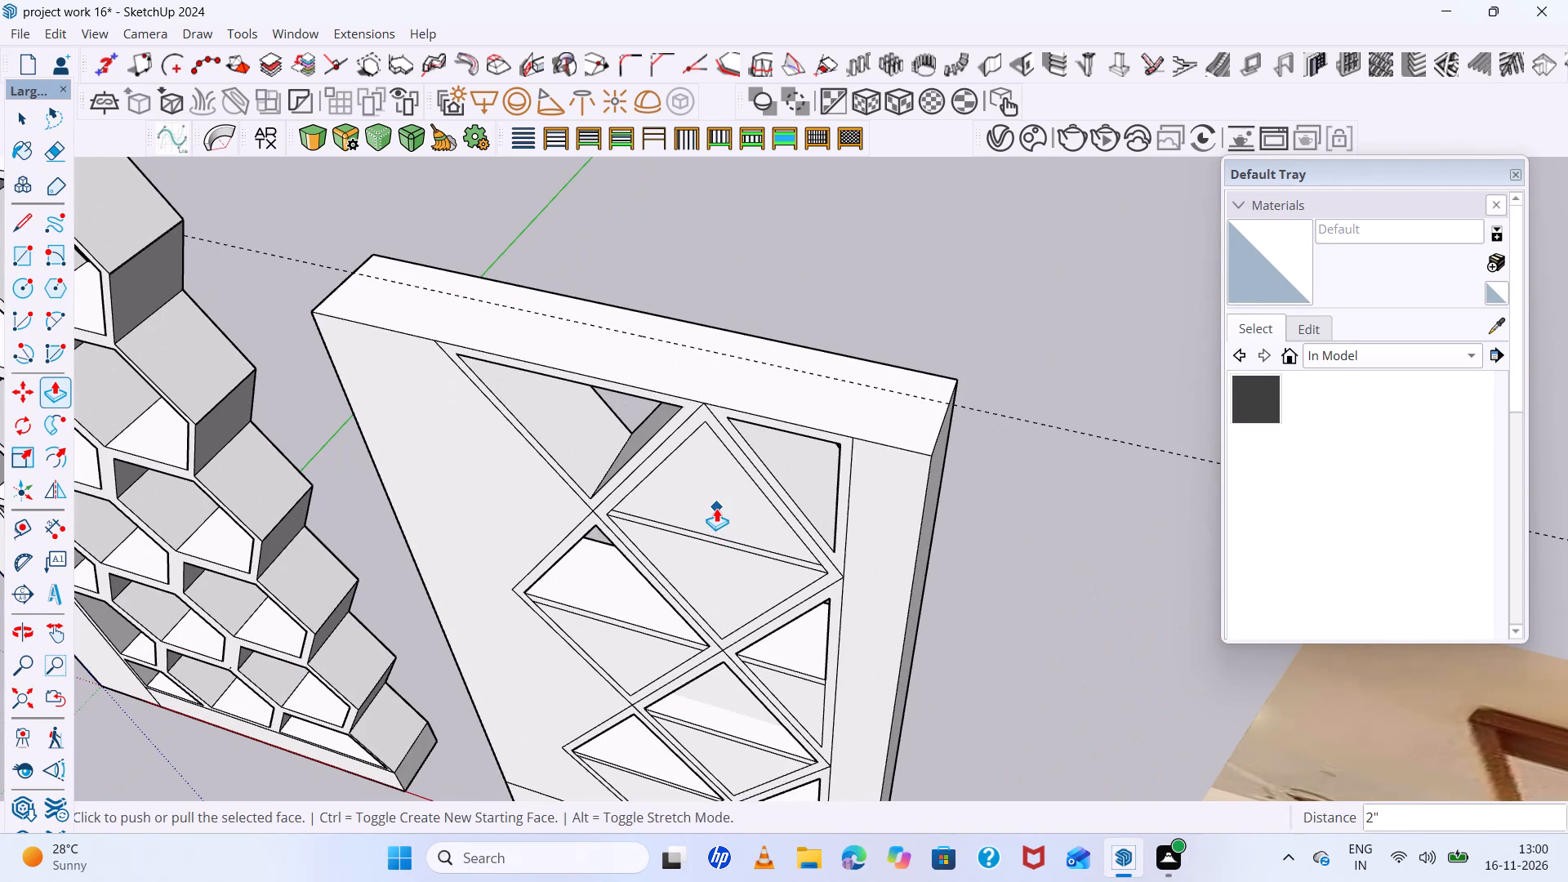
key(space)
click(716, 508)
key(p)
click(716, 506)
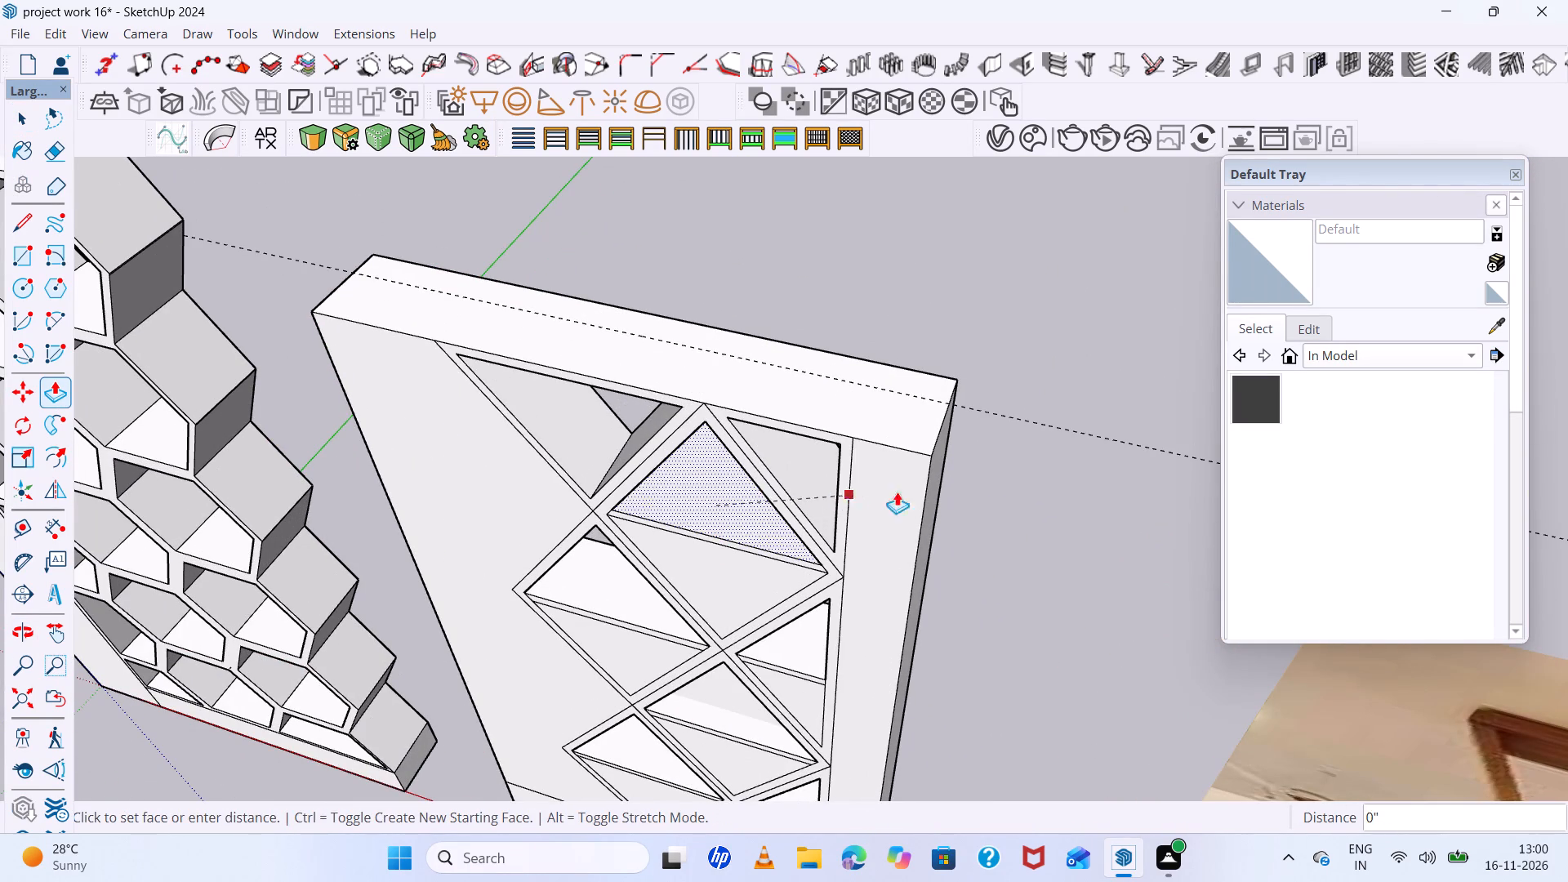
click(1056, 428)
scroll(673, 487, down, 5)
middle_drag(703, 519, 726, 262)
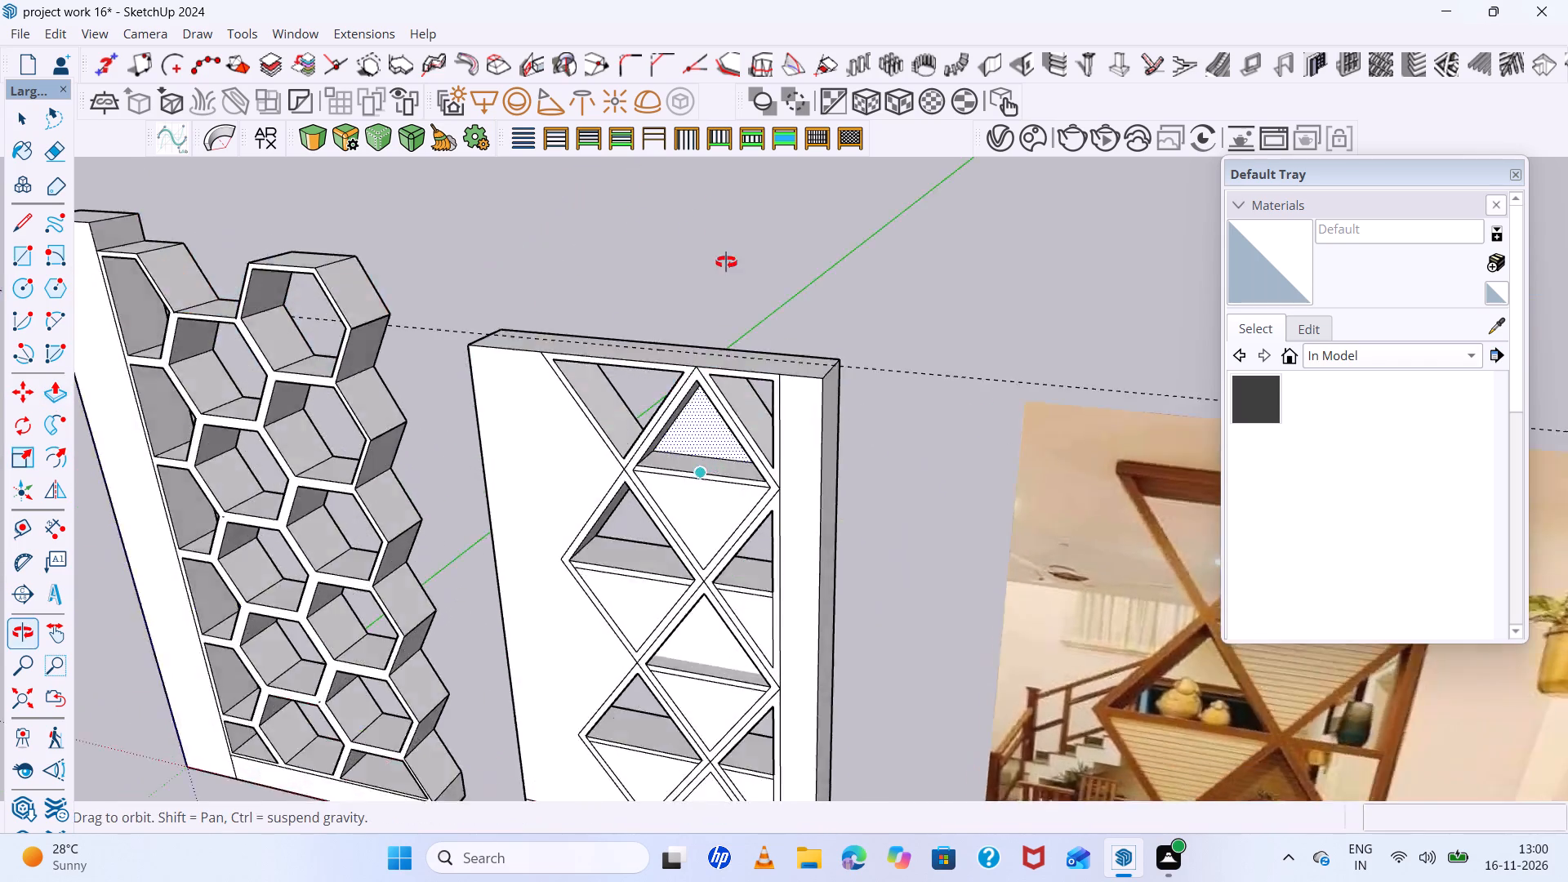
middle_drag(726, 262, 734, 204)
Recess the inverted half triangle beside the middle upright triangle by repeating the last Push/Pull depth.
scroll(680, 544, down, 5)
middle_drag(728, 609, 872, 656)
scroll(659, 659, up, 6)
middle_drag(797, 629, 675, 507)
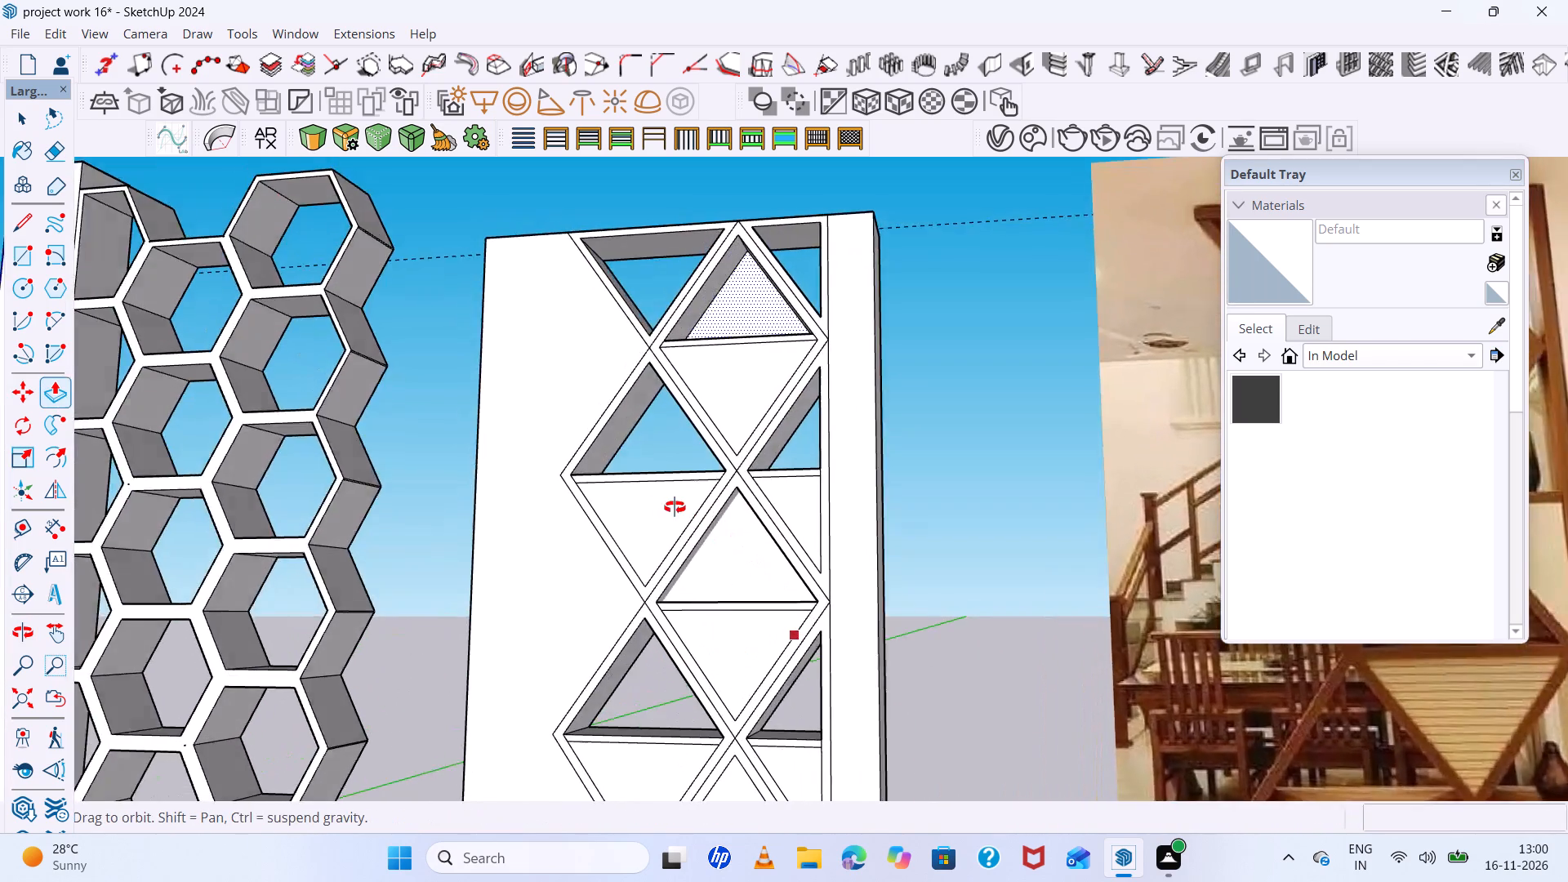
middle_drag(675, 507, 586, 542)
key(space)
scroll(764, 586, up, 4)
click(764, 586)
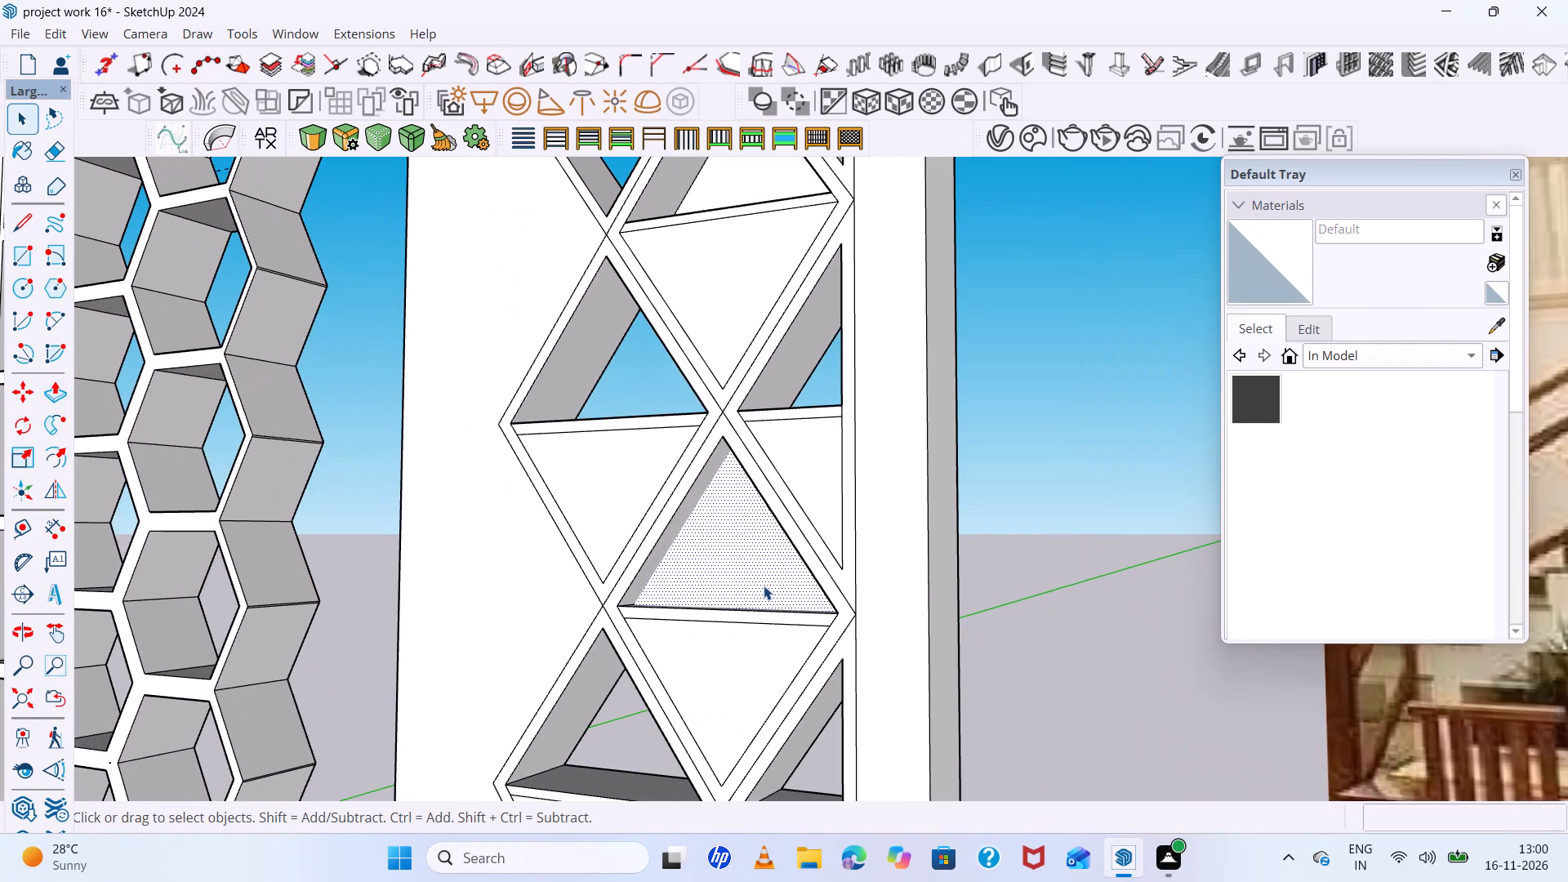
click(832, 479)
key(p)
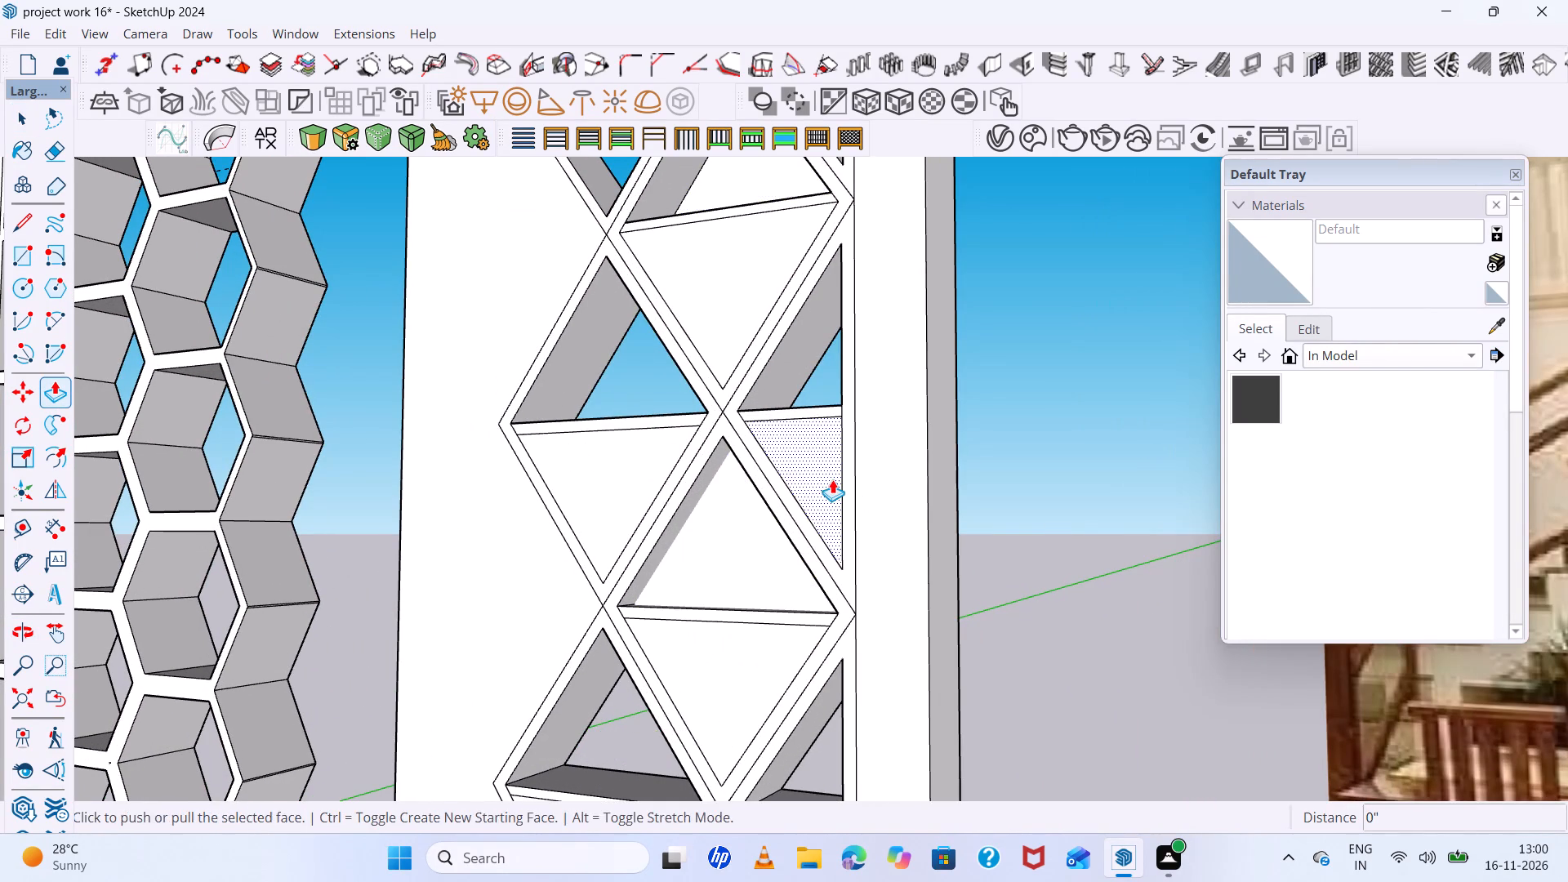
double_click(832, 479)
Push the middle upright triangle's recessed face deeper by repeating the last Push/Pull distance.
scroll(830, 482, down, 3)
middle_drag(829, 488, 906, 567)
double_click(742, 541)
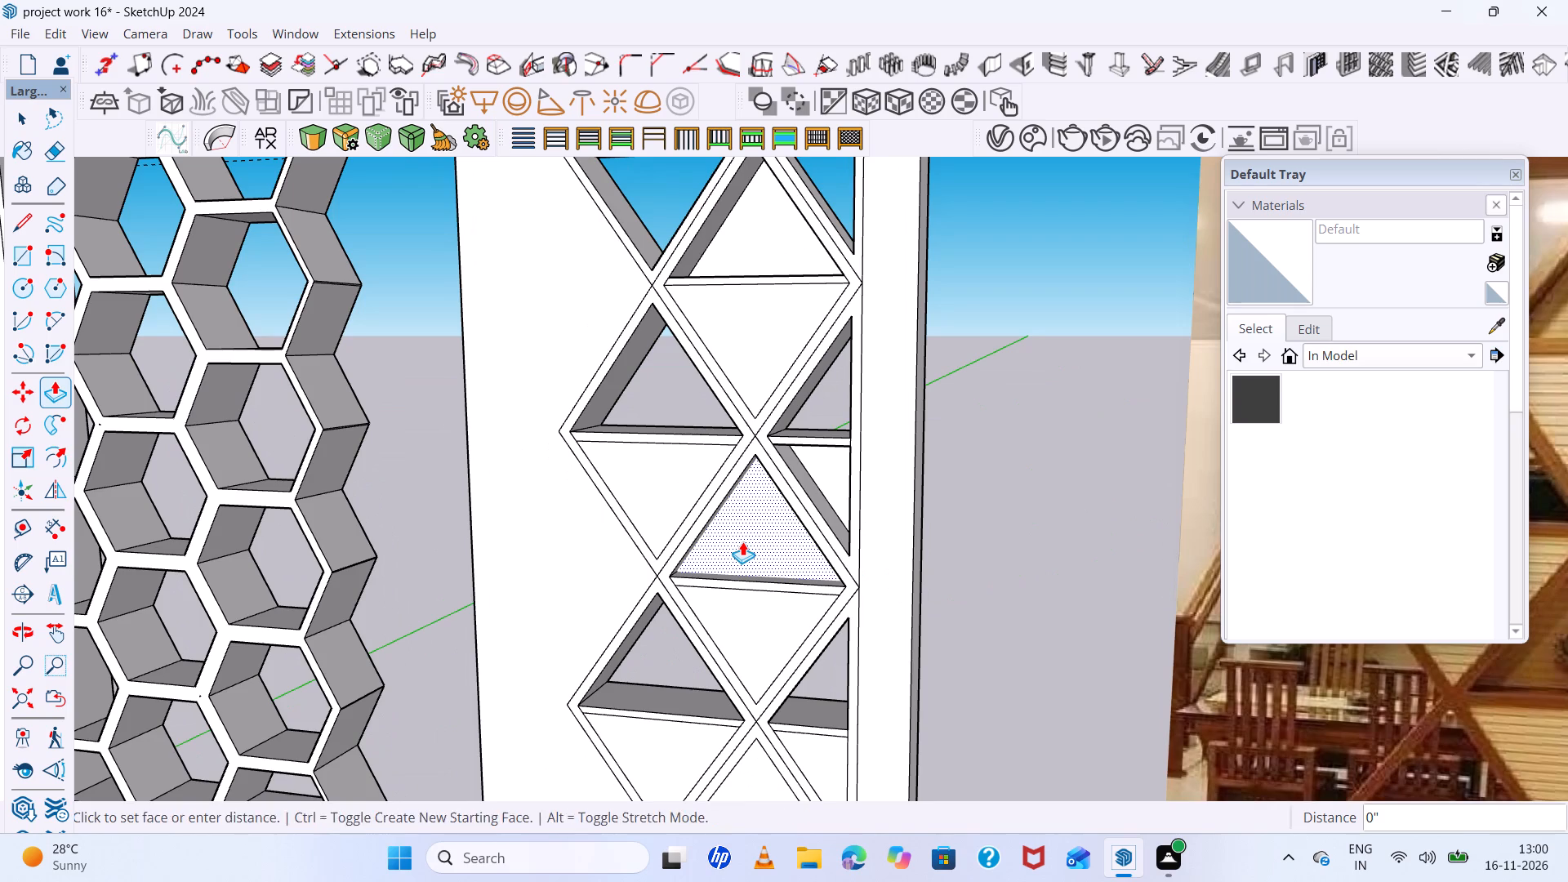
scroll(744, 546, up, 8)
middle_drag(745, 556, 719, 499)
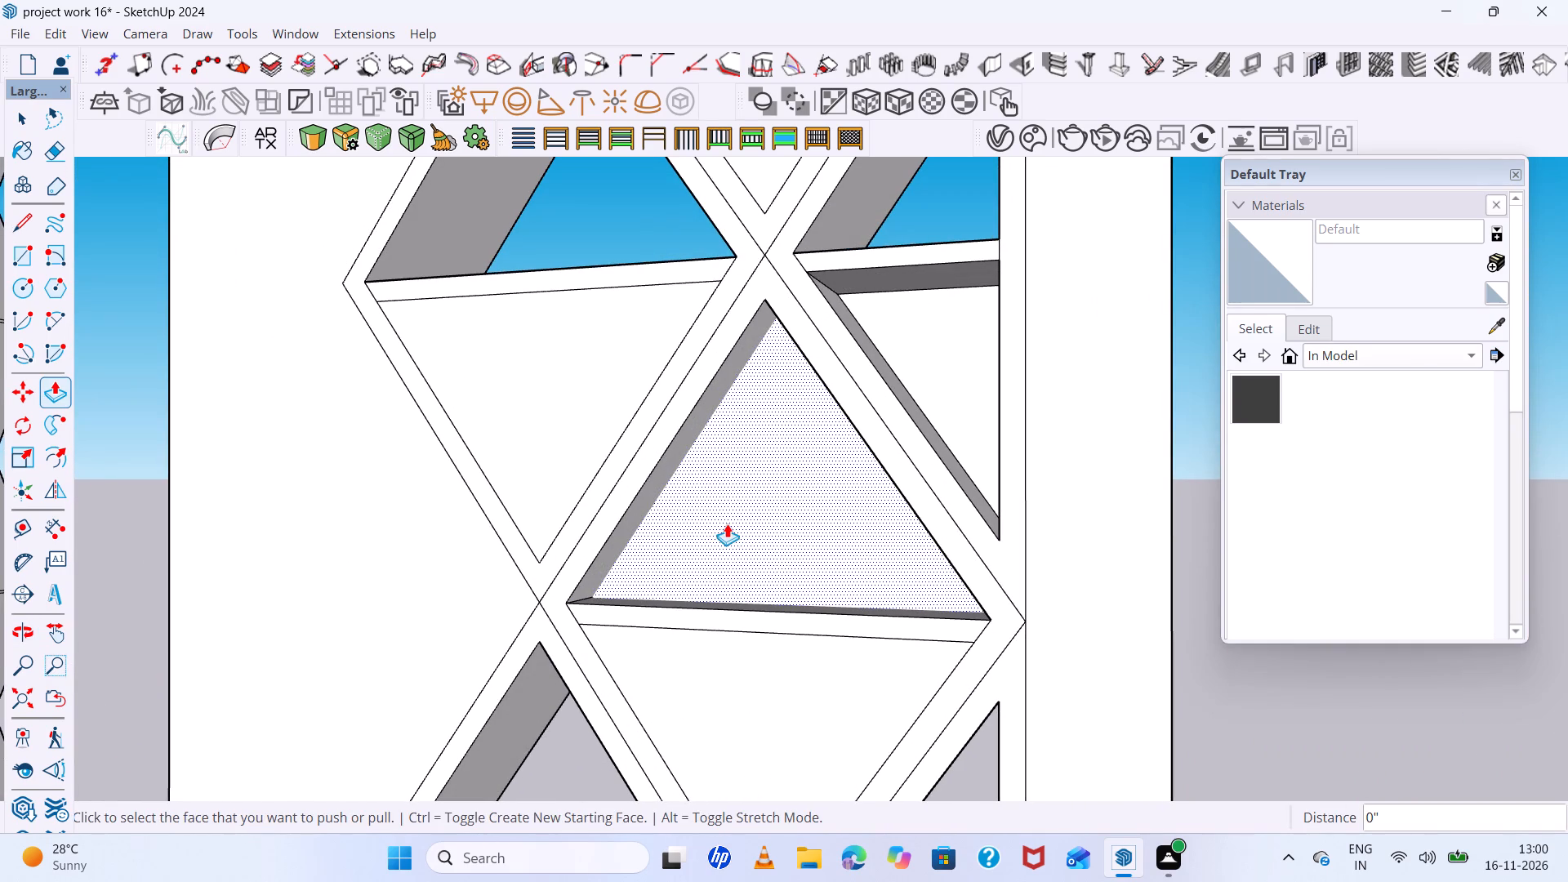
Cut away the recessed face of the inverted half triangle beside the middle upright triangle.
key(ctrl+x)
scroll(727, 523, down, 4)
scroll(866, 552, down, 5)
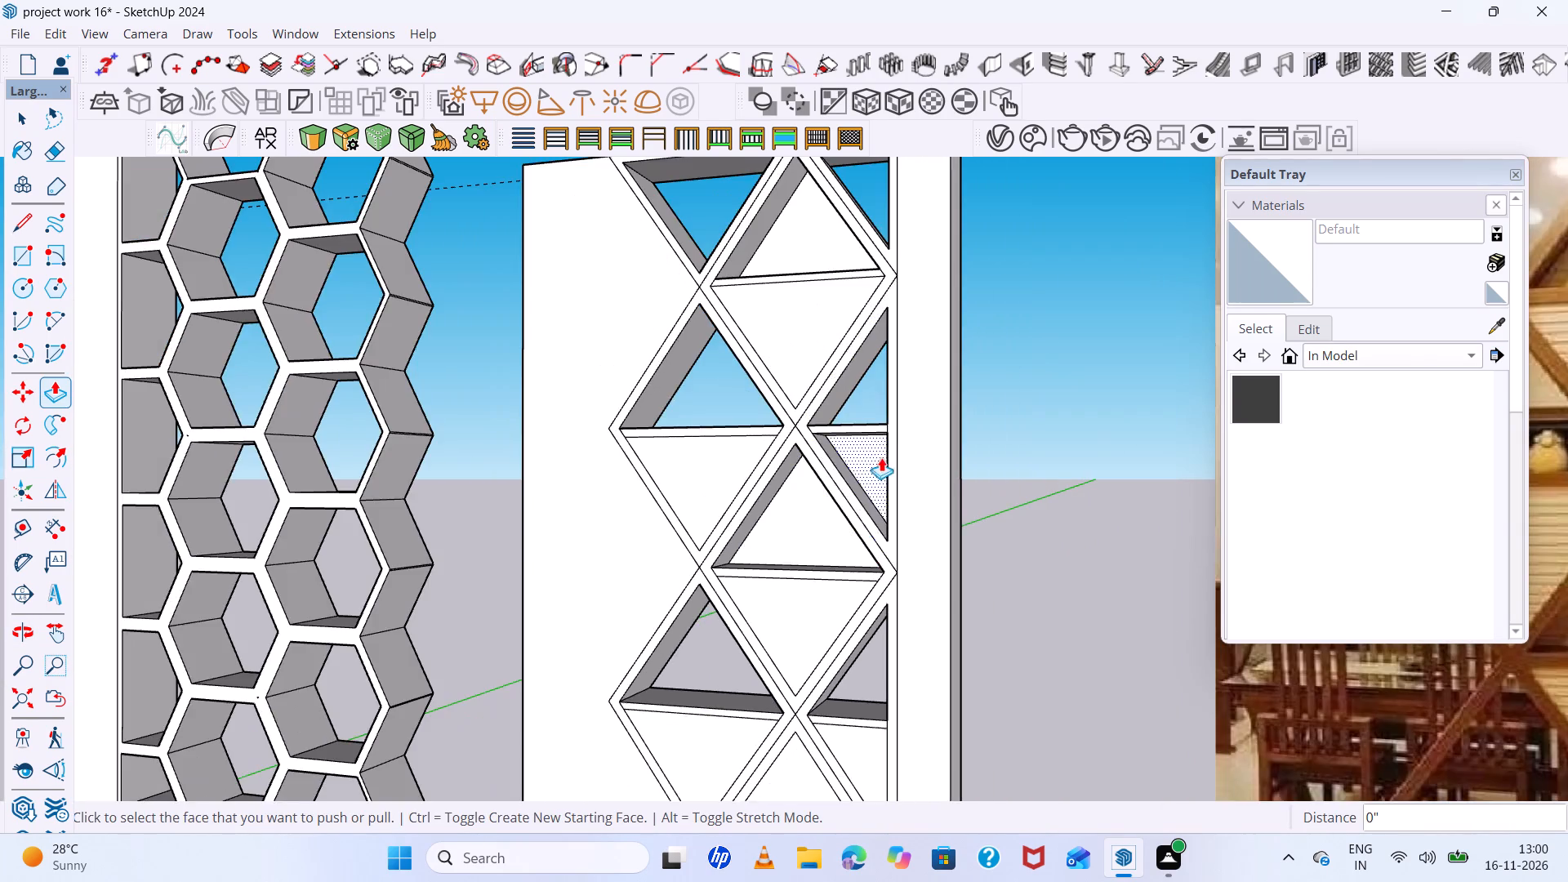
scroll(884, 458, up, 6)
scroll(888, 465, down, 5)
key(space)
scroll(857, 465, up, 5)
click(857, 461)
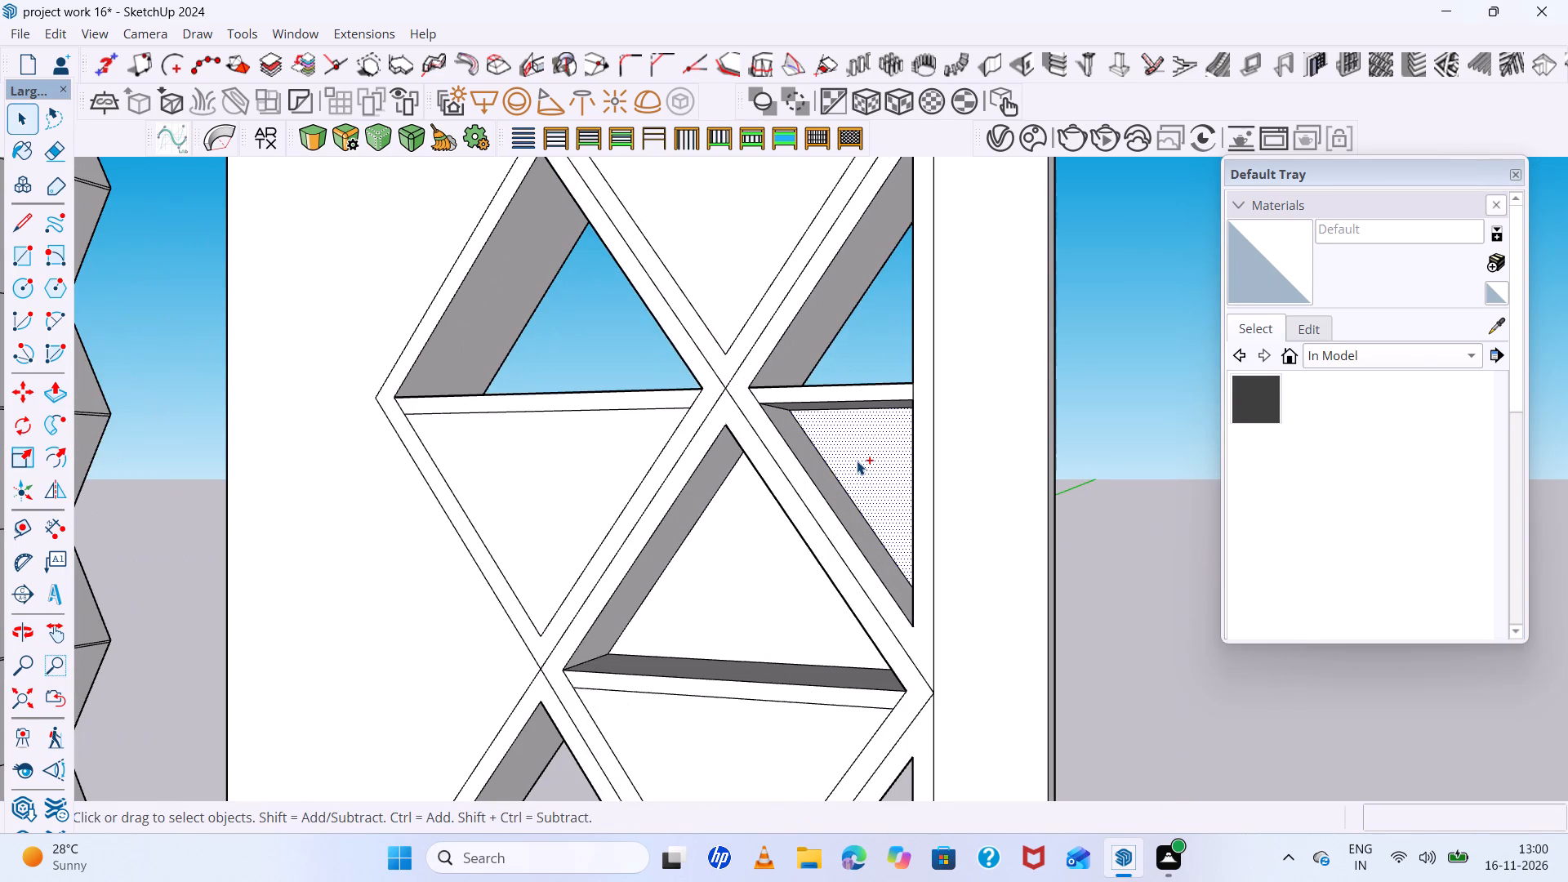
key(ctrl+x)
Examine the diamond panel's recesses and openings from several angles, comparing them with the reference image.
scroll(857, 461, down, 7)
scroll(896, 547, up, 1)
middle_drag(911, 529, 1010, 522)
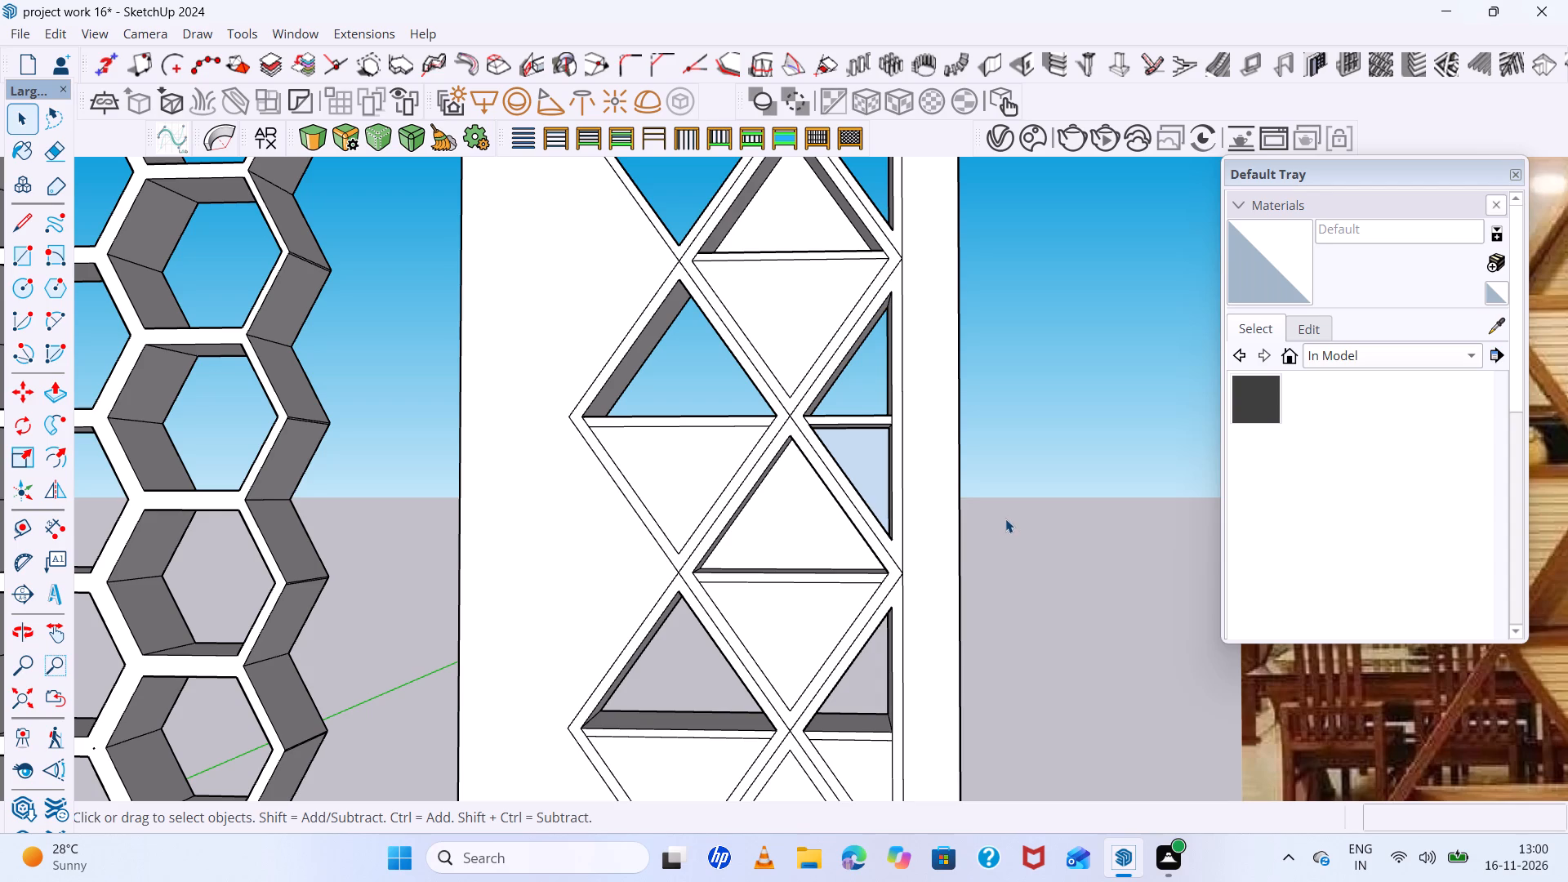
scroll(1005, 519, down, 3)
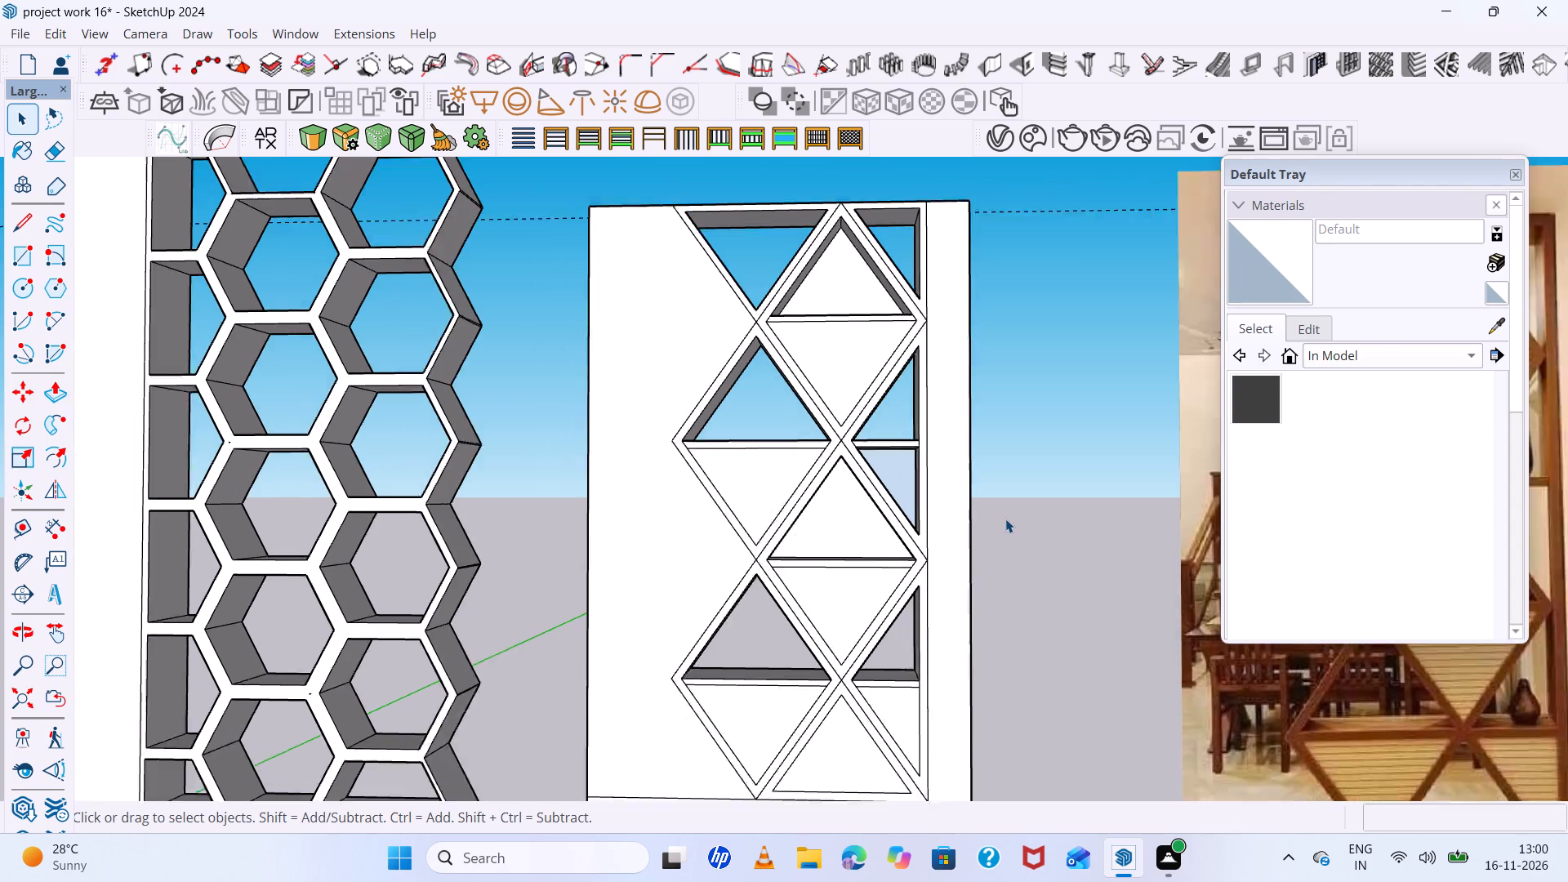
scroll(1005, 519, down, 1)
middle_drag(976, 526, 902, 520)
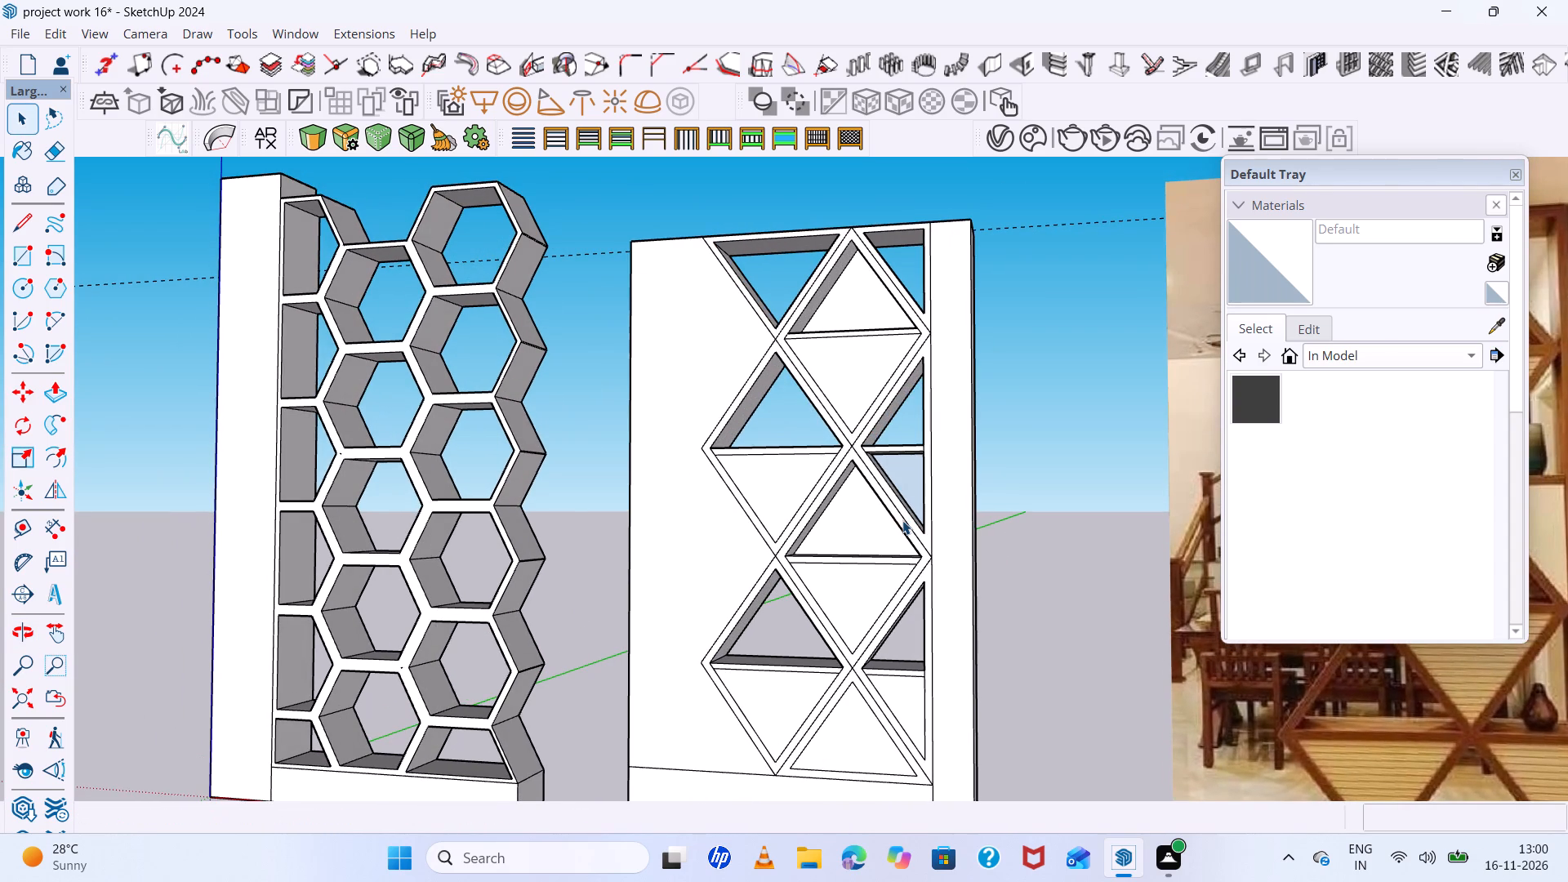
scroll(902, 520, up, 4)
scroll(902, 520, down, 5)
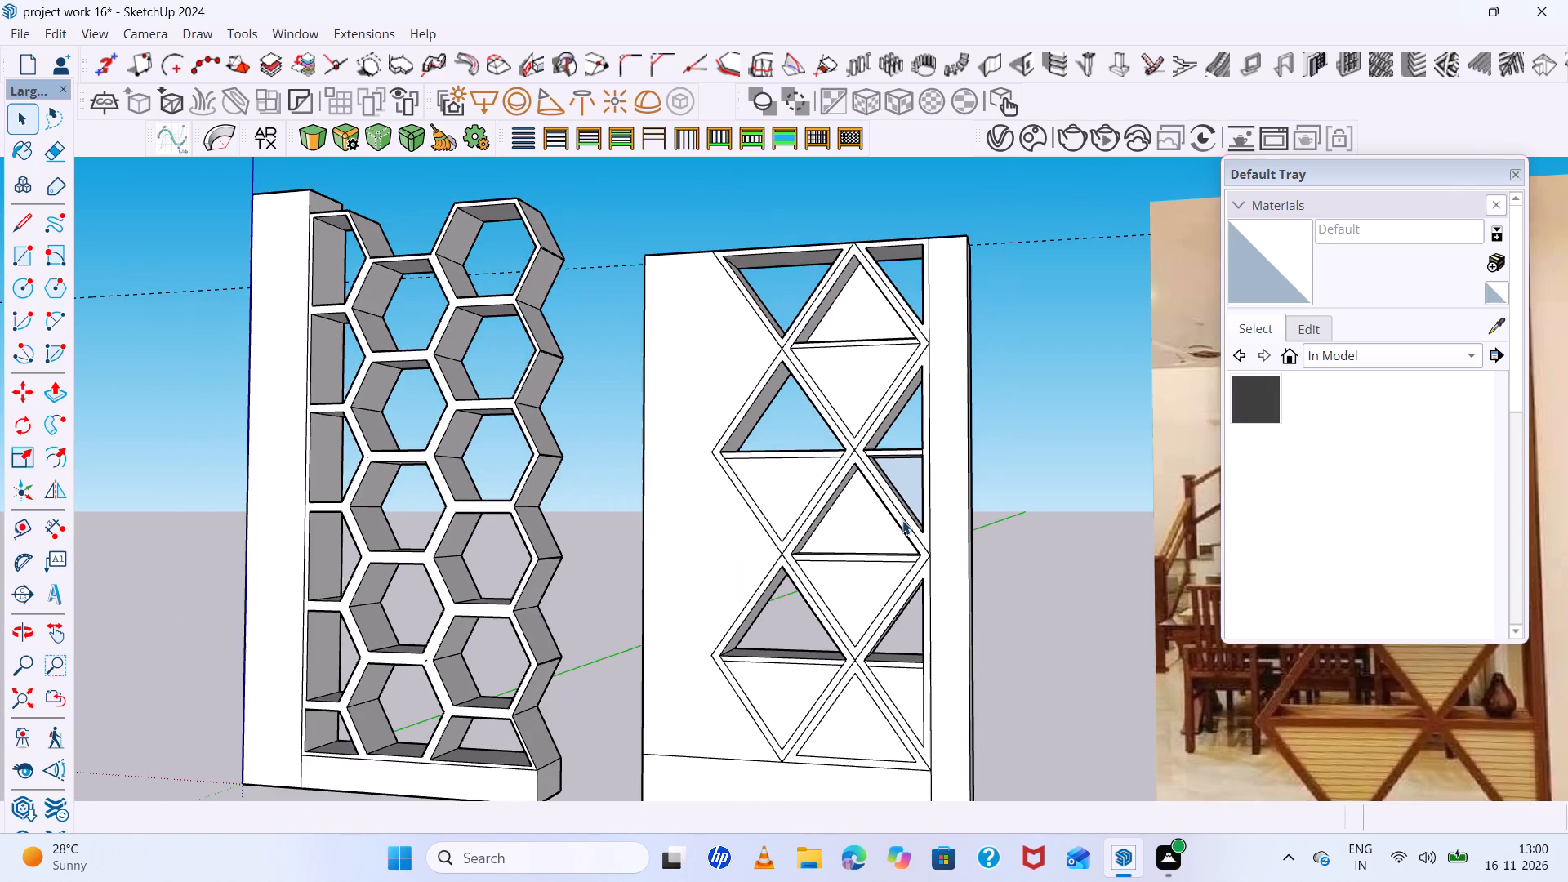
middle_drag(902, 520, 853, 531)
scroll(851, 531, up, 4)
scroll(851, 531, down, 4)
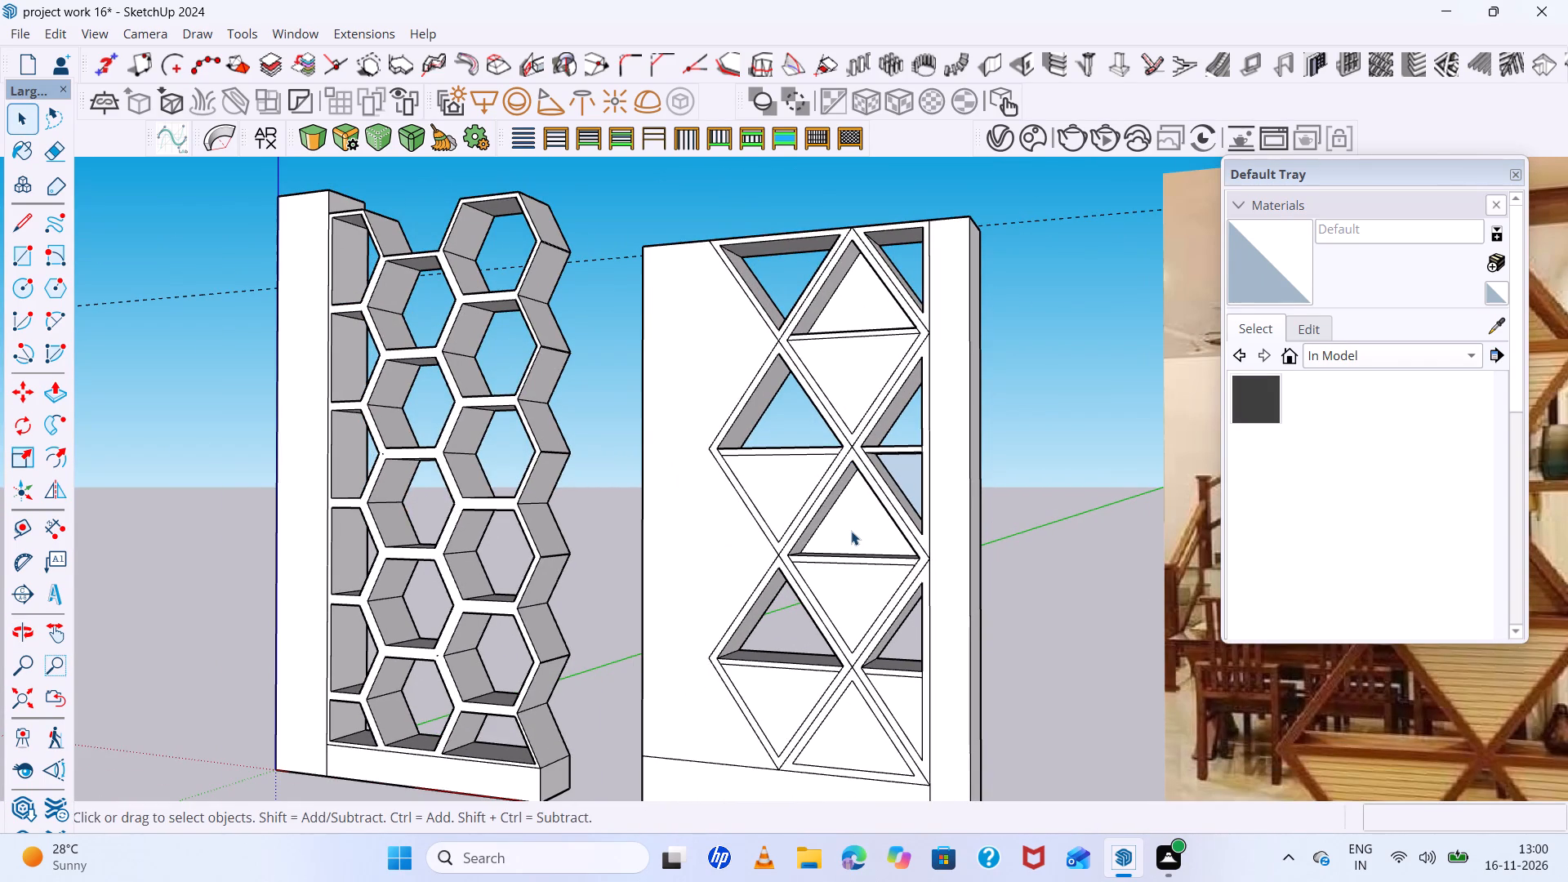
scroll(851, 531, down, 3)
scroll(851, 531, up, 2)
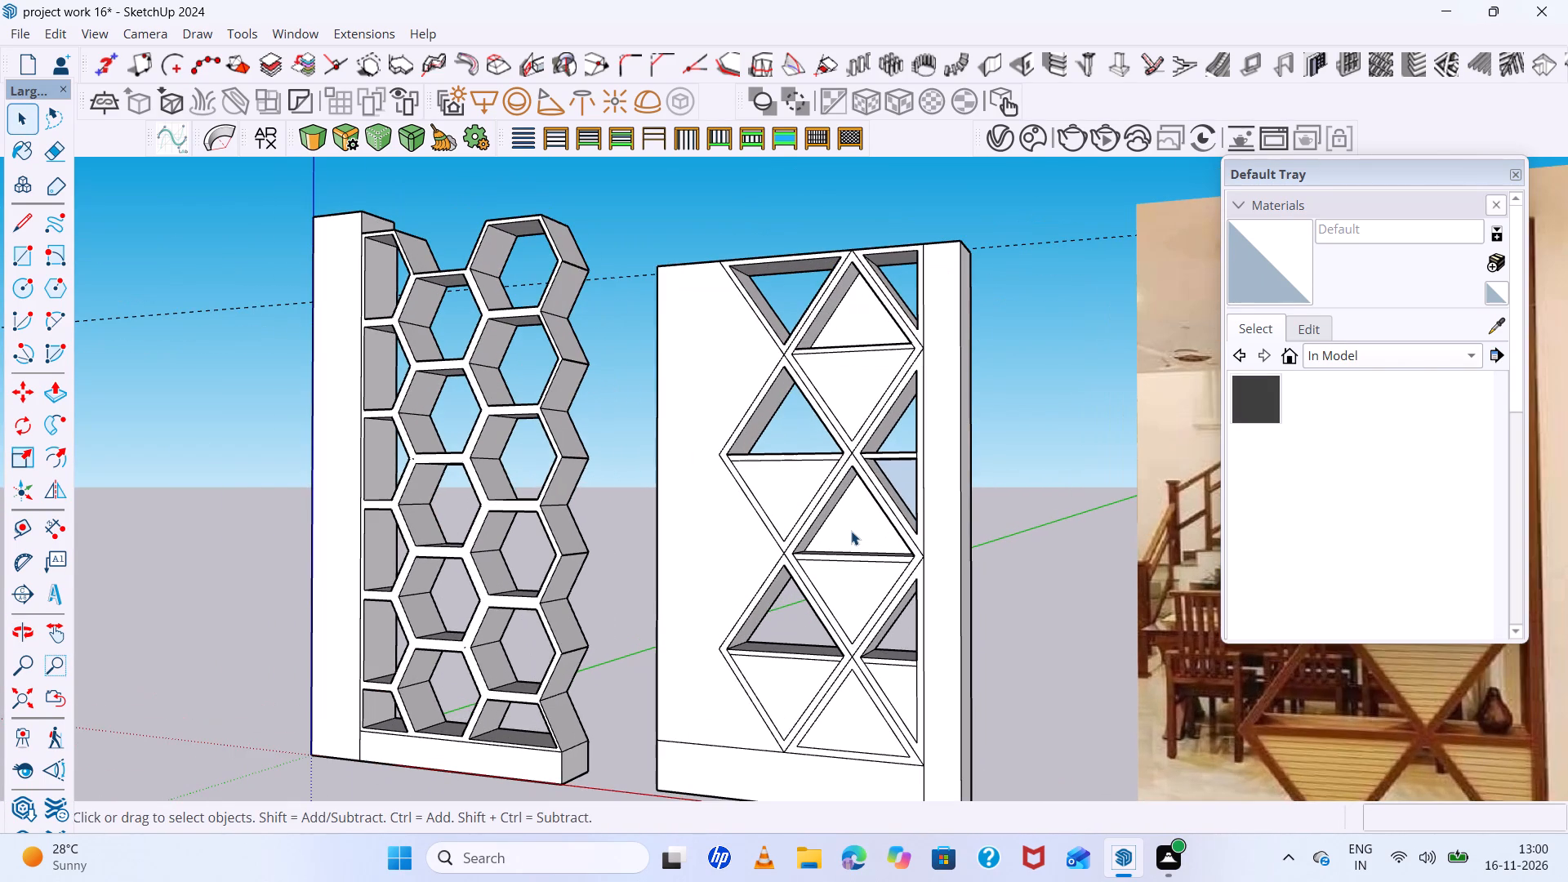
scroll(851, 531, down, 2)
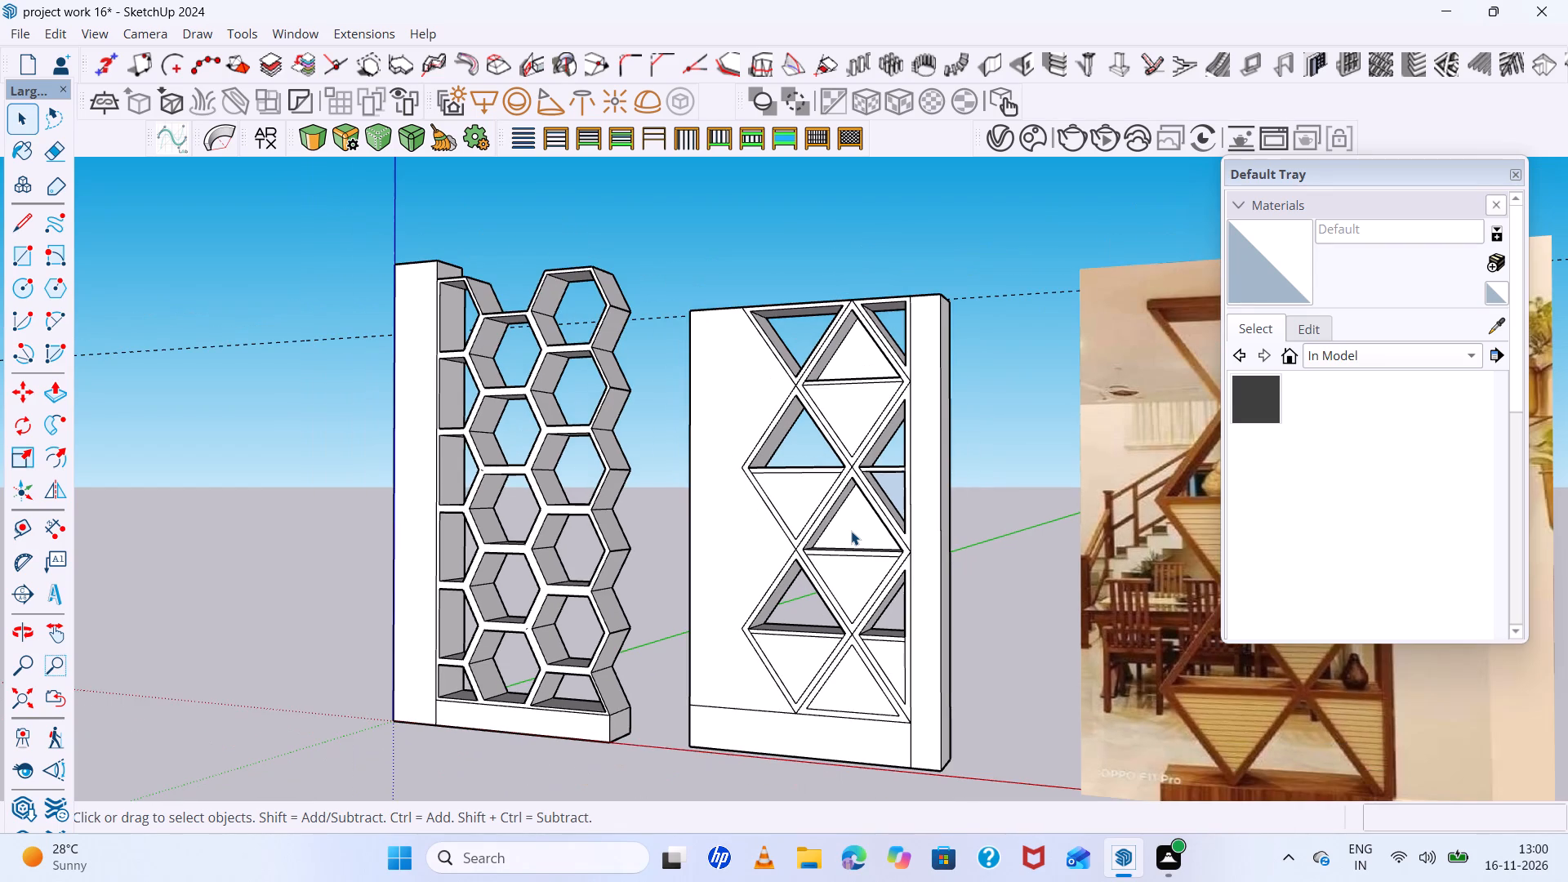
scroll(851, 531, up, 2)
scroll(851, 531, down, 3)
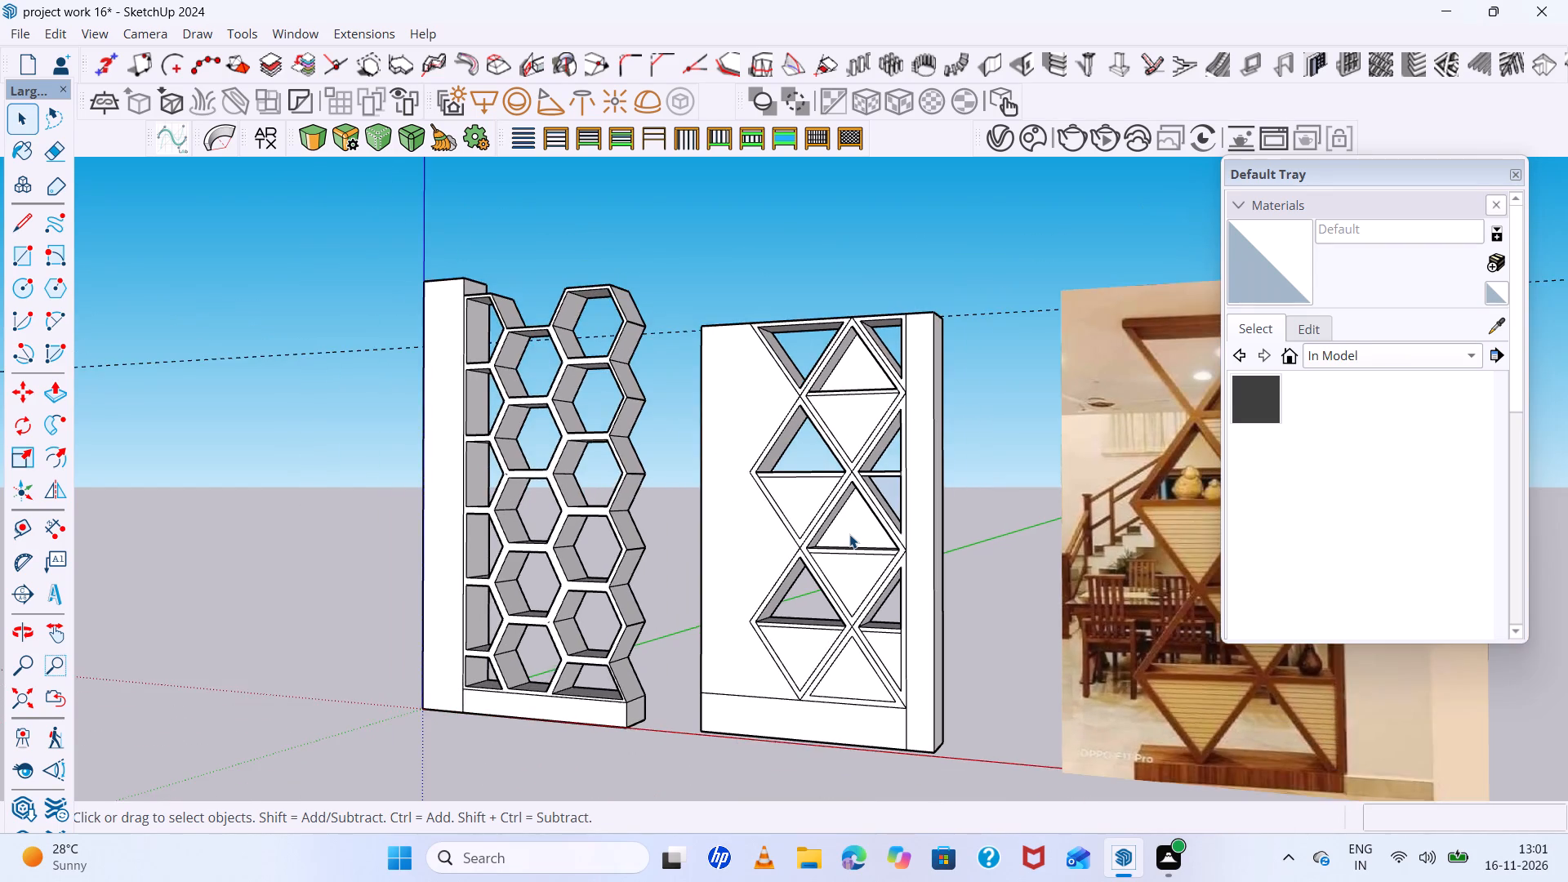
middle_drag(849, 534, 767, 589)
scroll(785, 596, up, 6)
scroll(786, 596, down, 4)
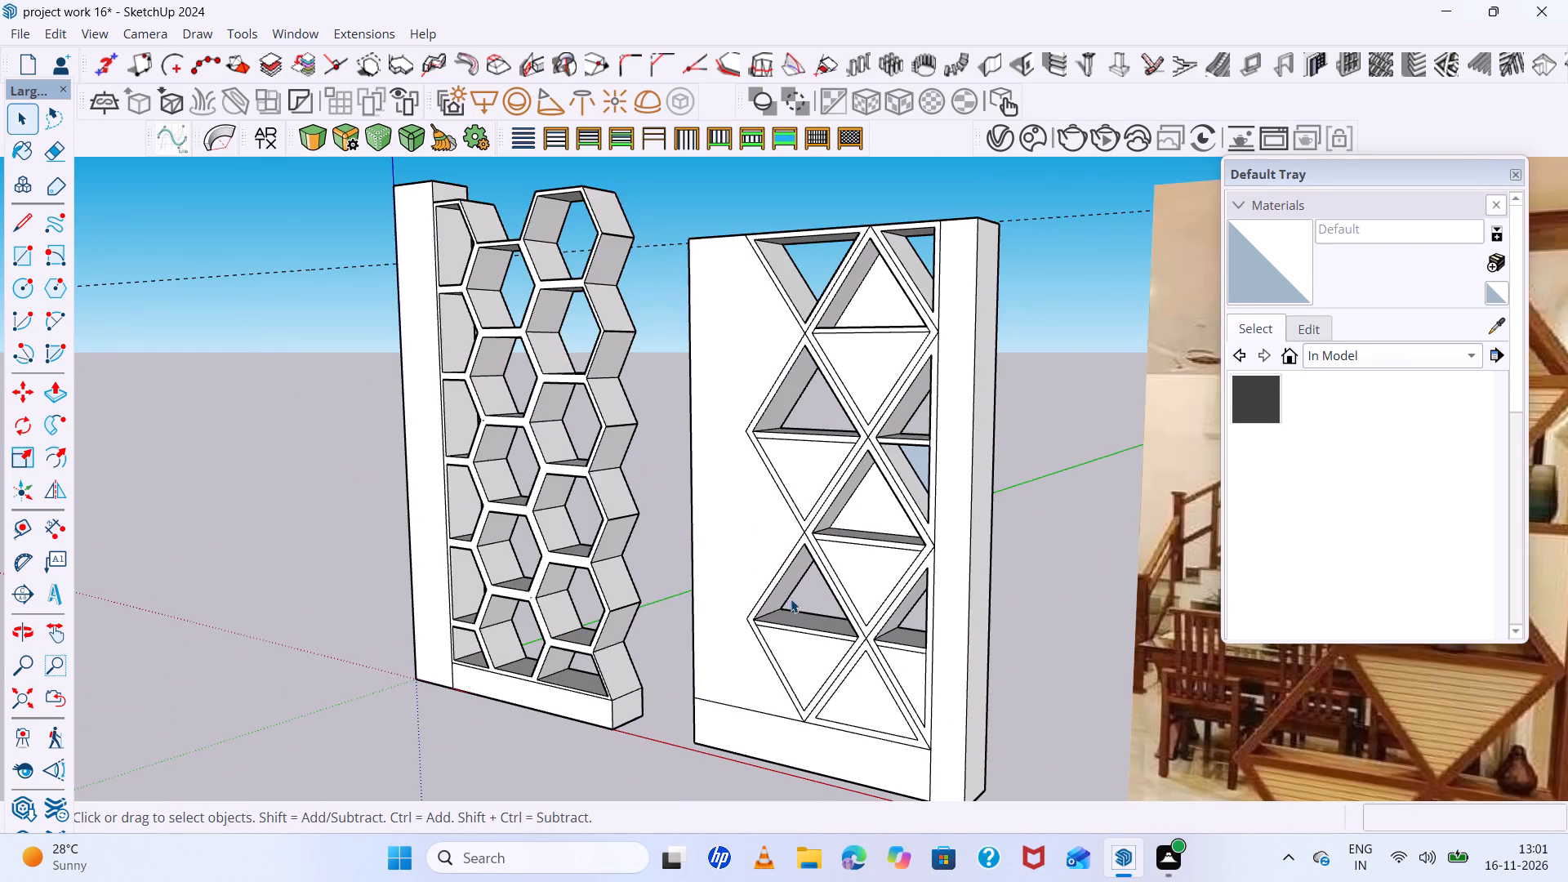
middle_drag(791, 600, 846, 610)
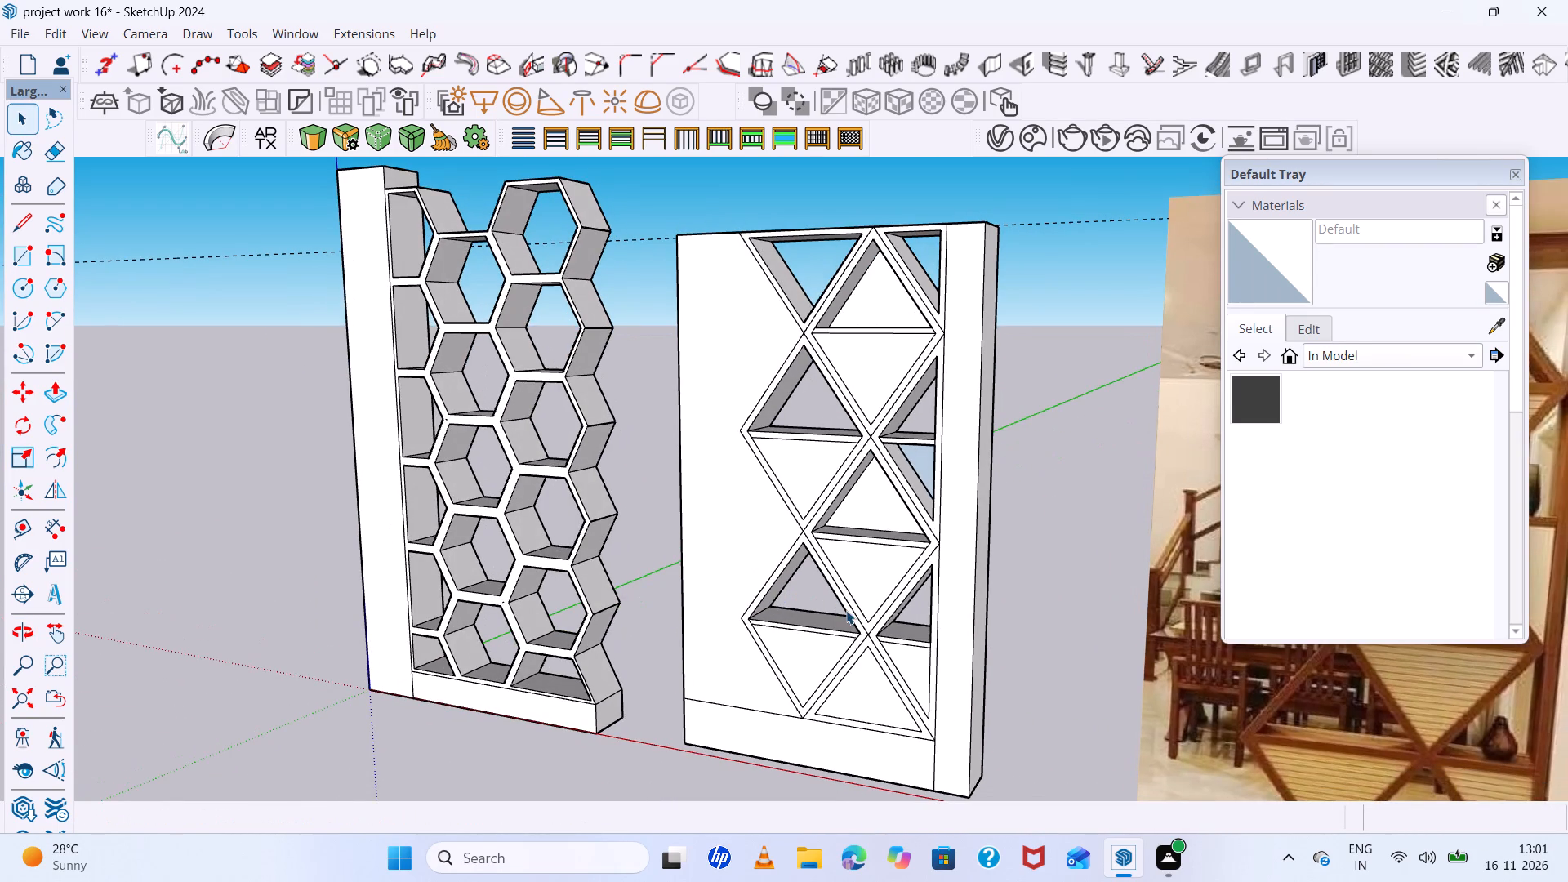
scroll(846, 610, up, 4)
scroll(846, 610, down, 4)
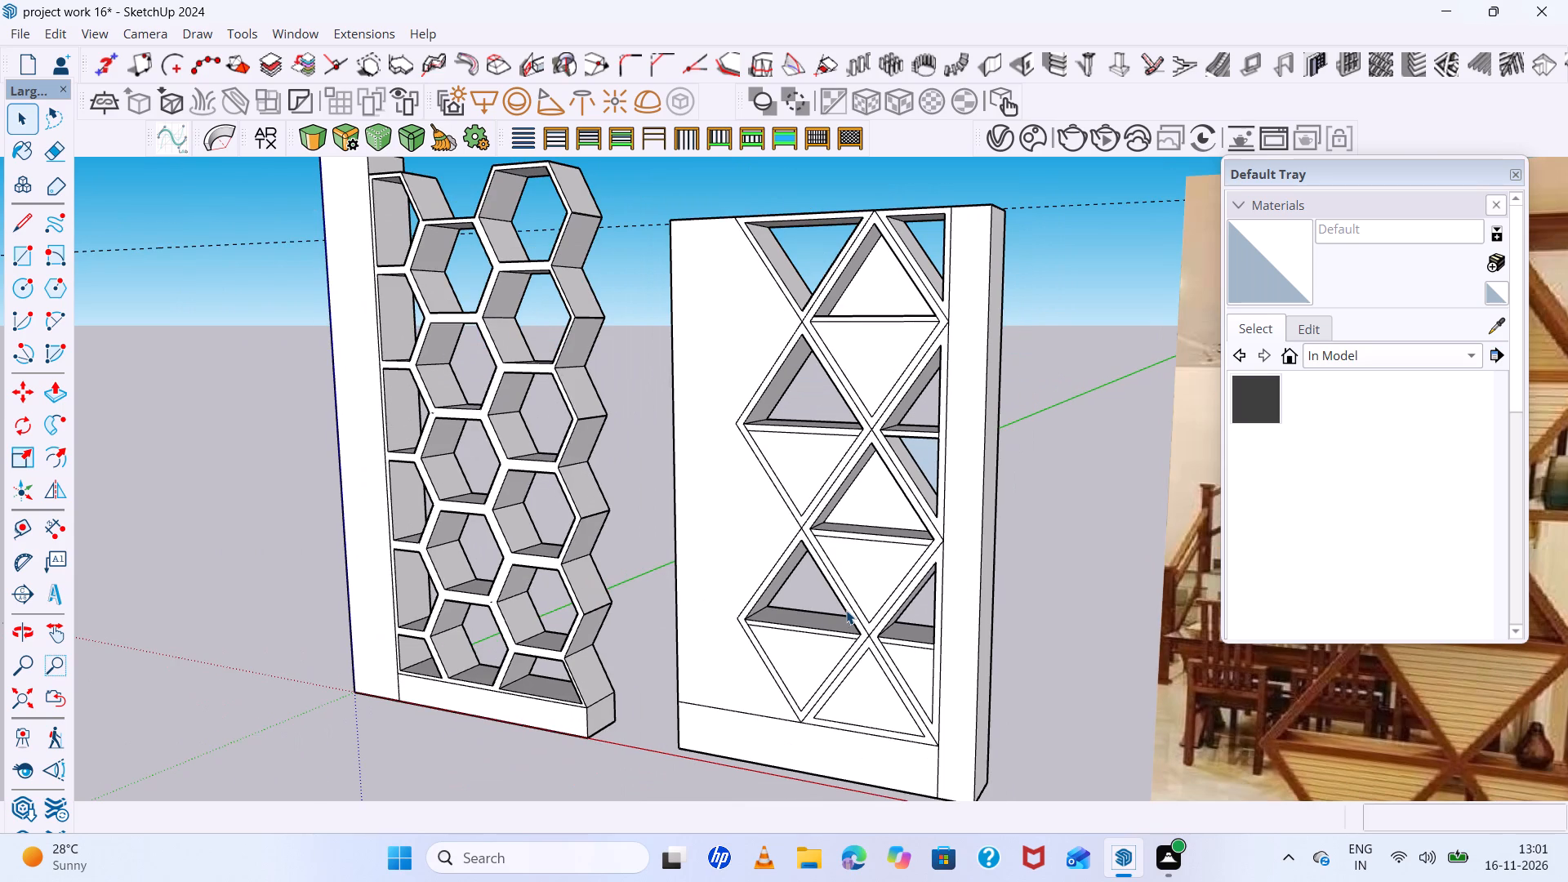
scroll(846, 610, up, 3)
scroll(846, 610, down, 3)
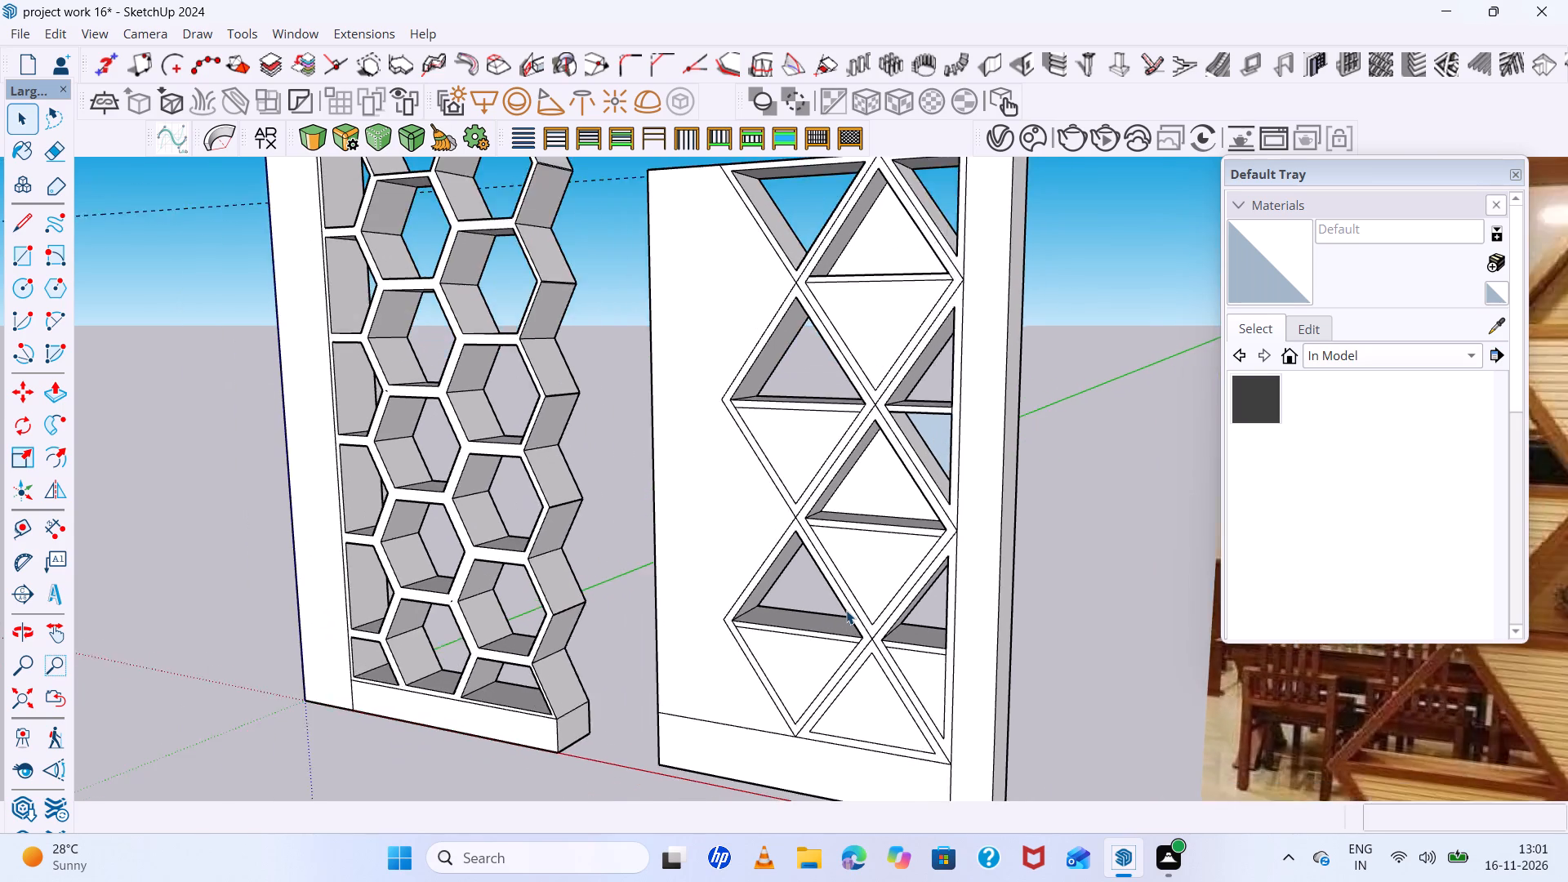
middle_drag(846, 610, 904, 618)
scroll(889, 608, up, 1)
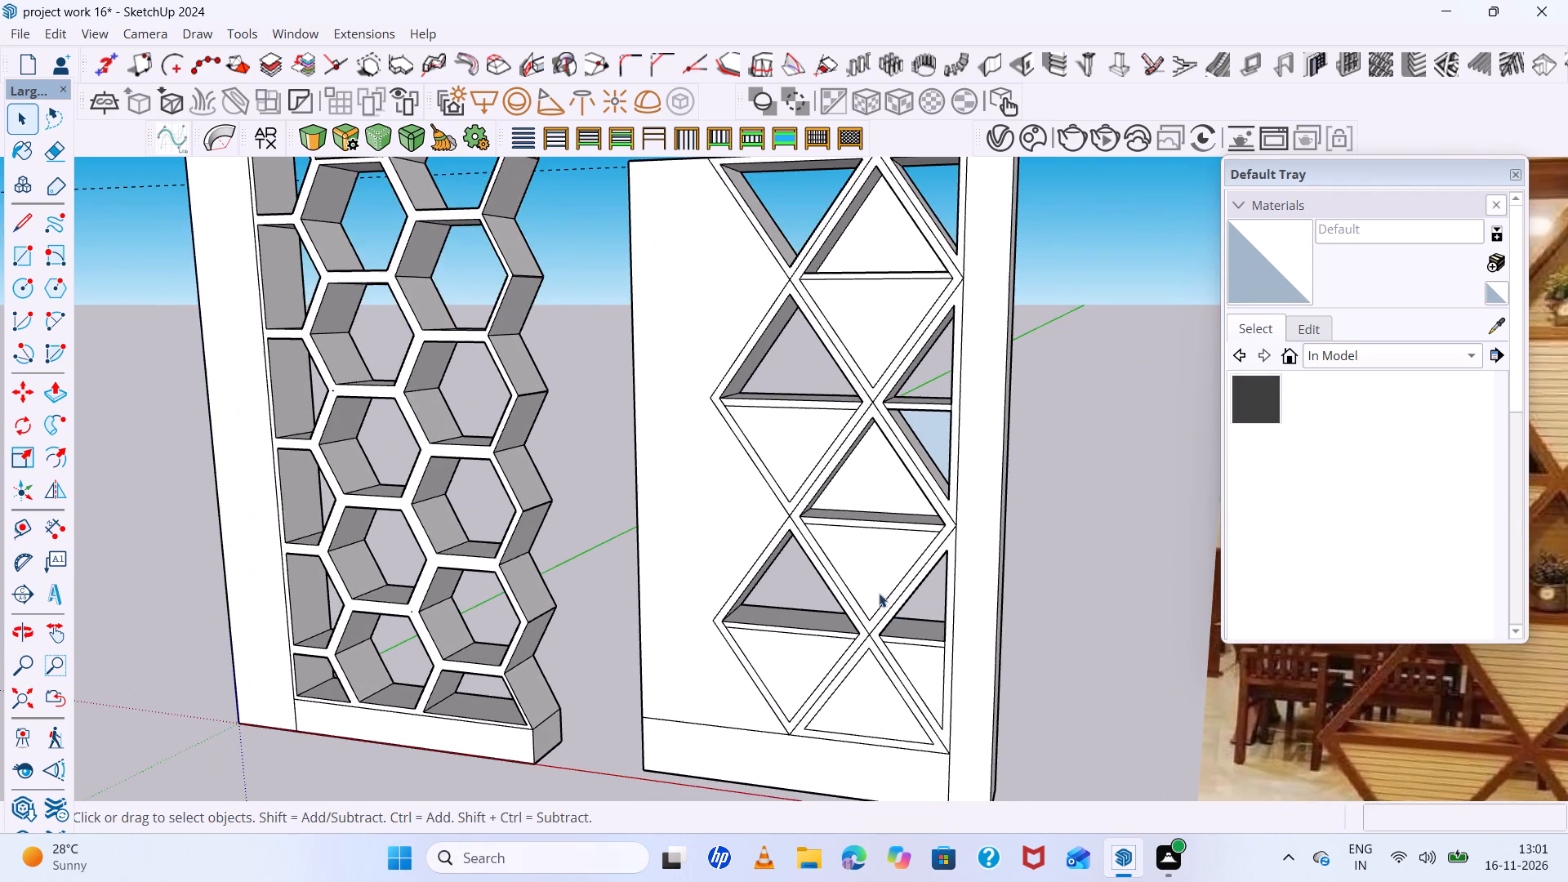
scroll(835, 519, down, 5)
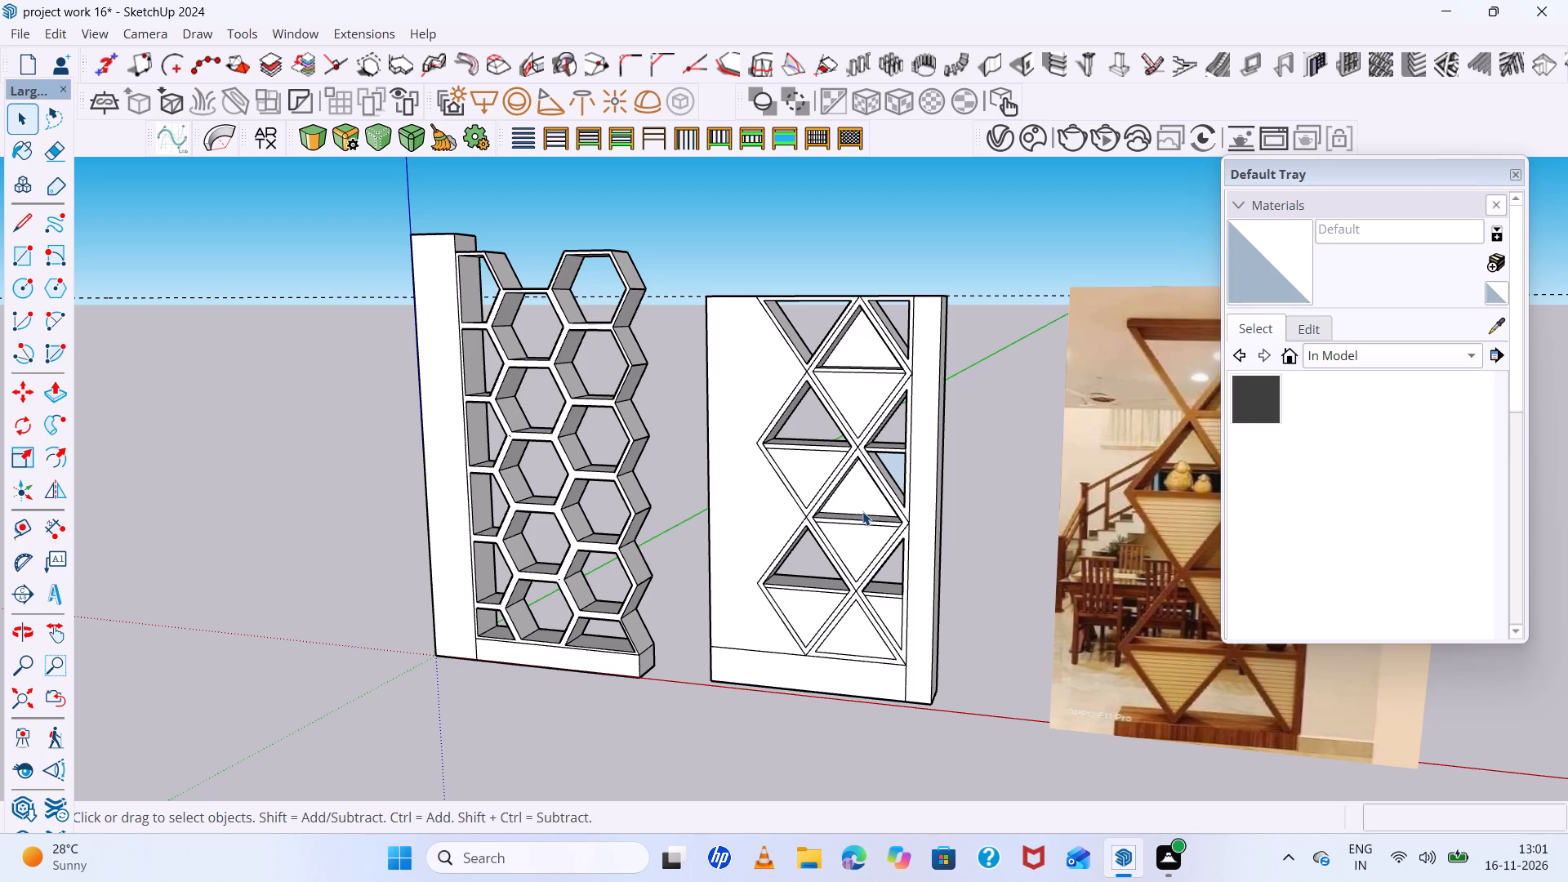
scroll(862, 511, up, 4)
scroll(862, 511, down, 4)
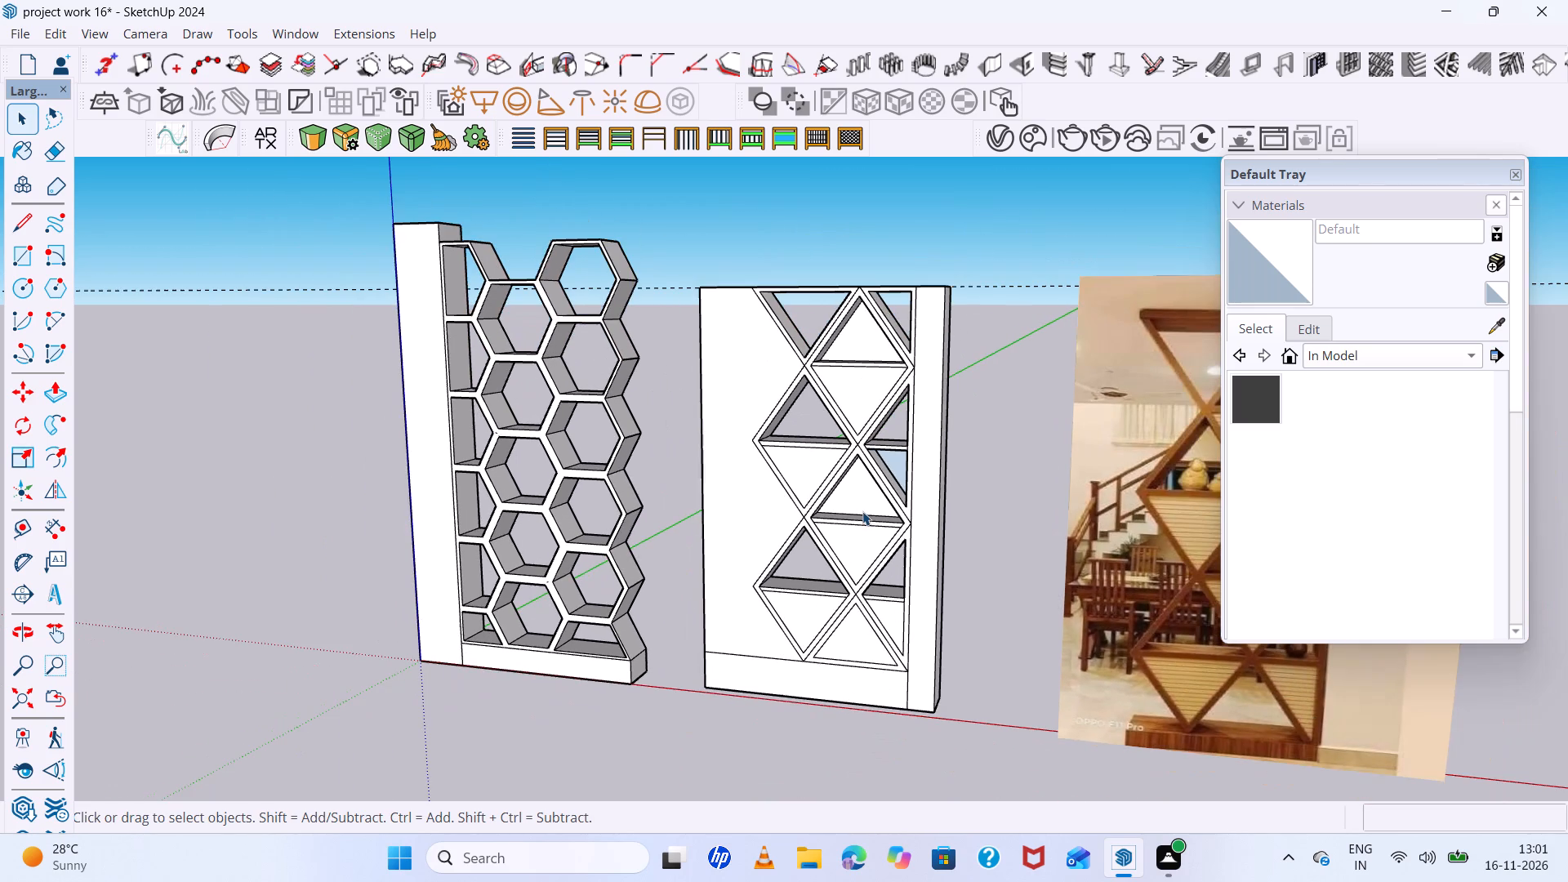
middle_drag(862, 512, 873, 503)
scroll(874, 503, up, 4)
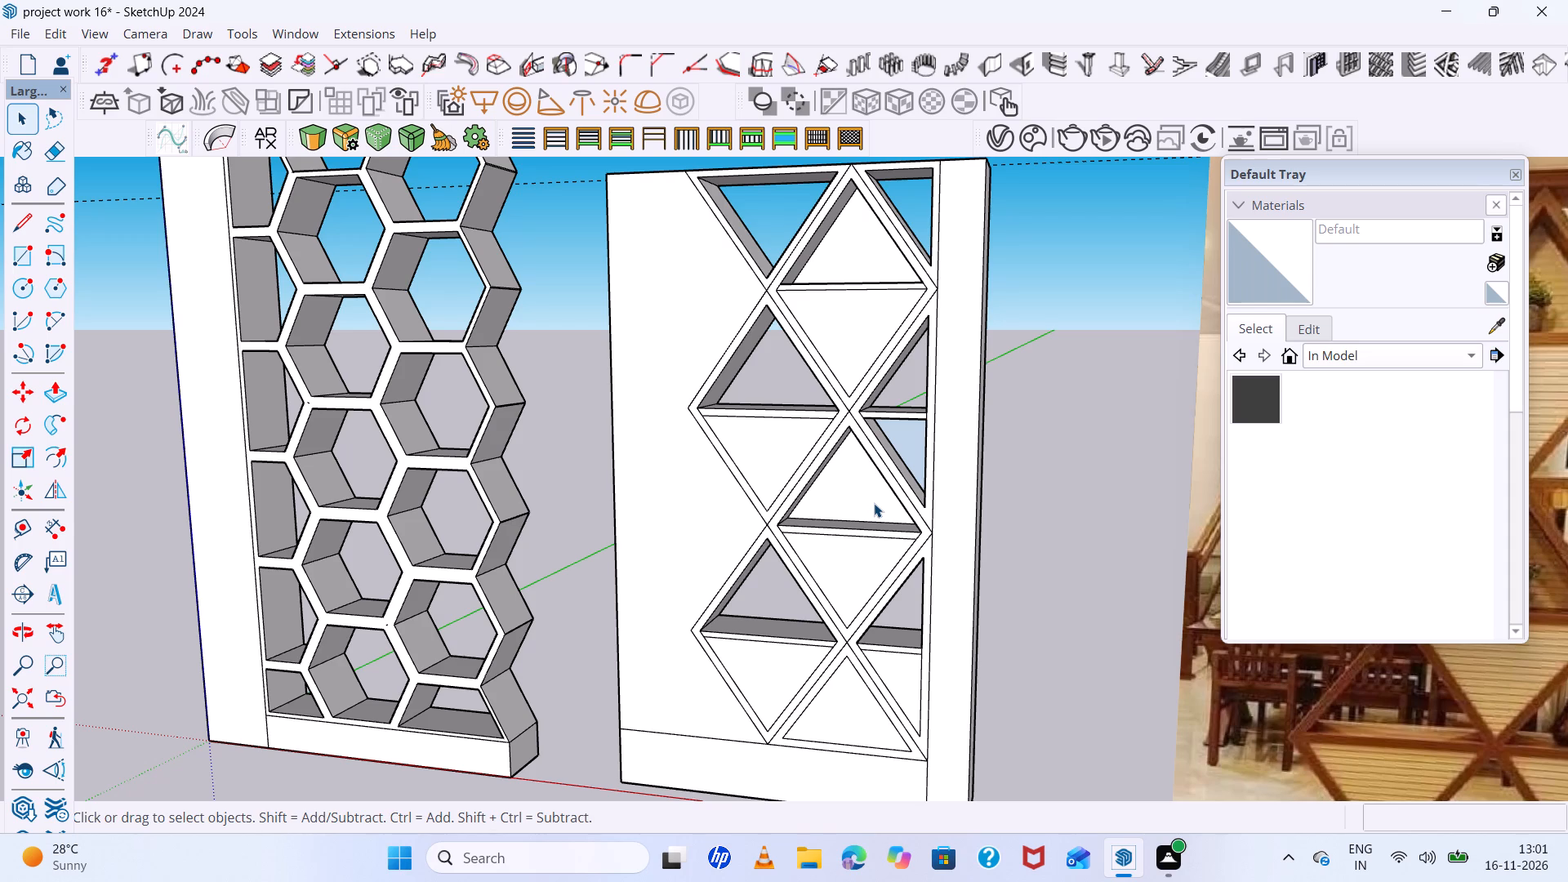
scroll(874, 503, up, 1)
scroll(874, 503, down, 2)
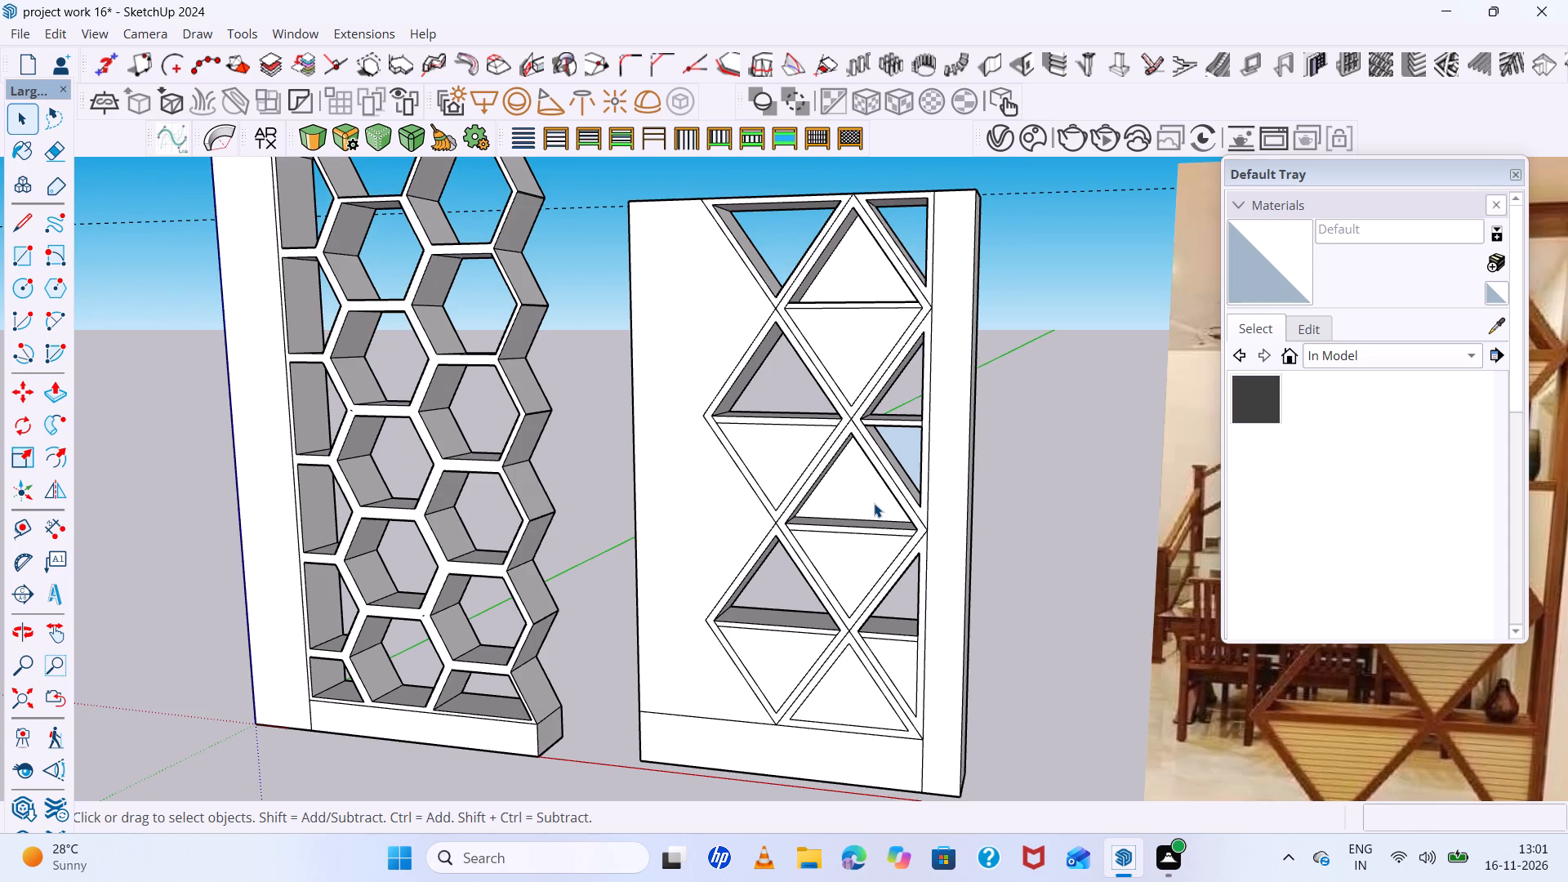
scroll(874, 503, down, 2)
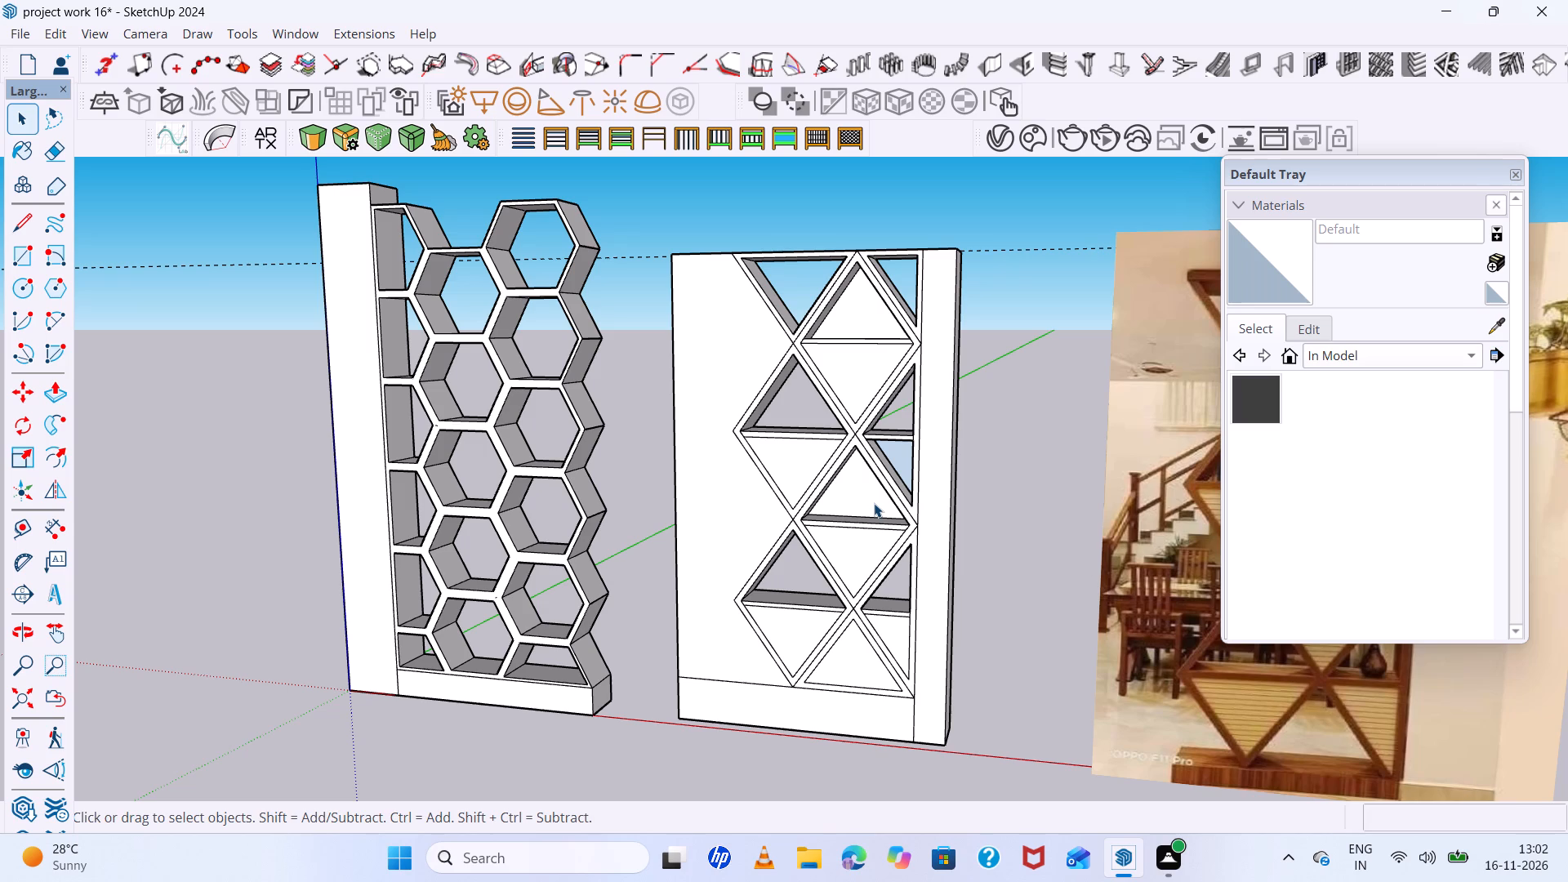
scroll(874, 503, up, 3)
scroll(874, 503, down, 3)
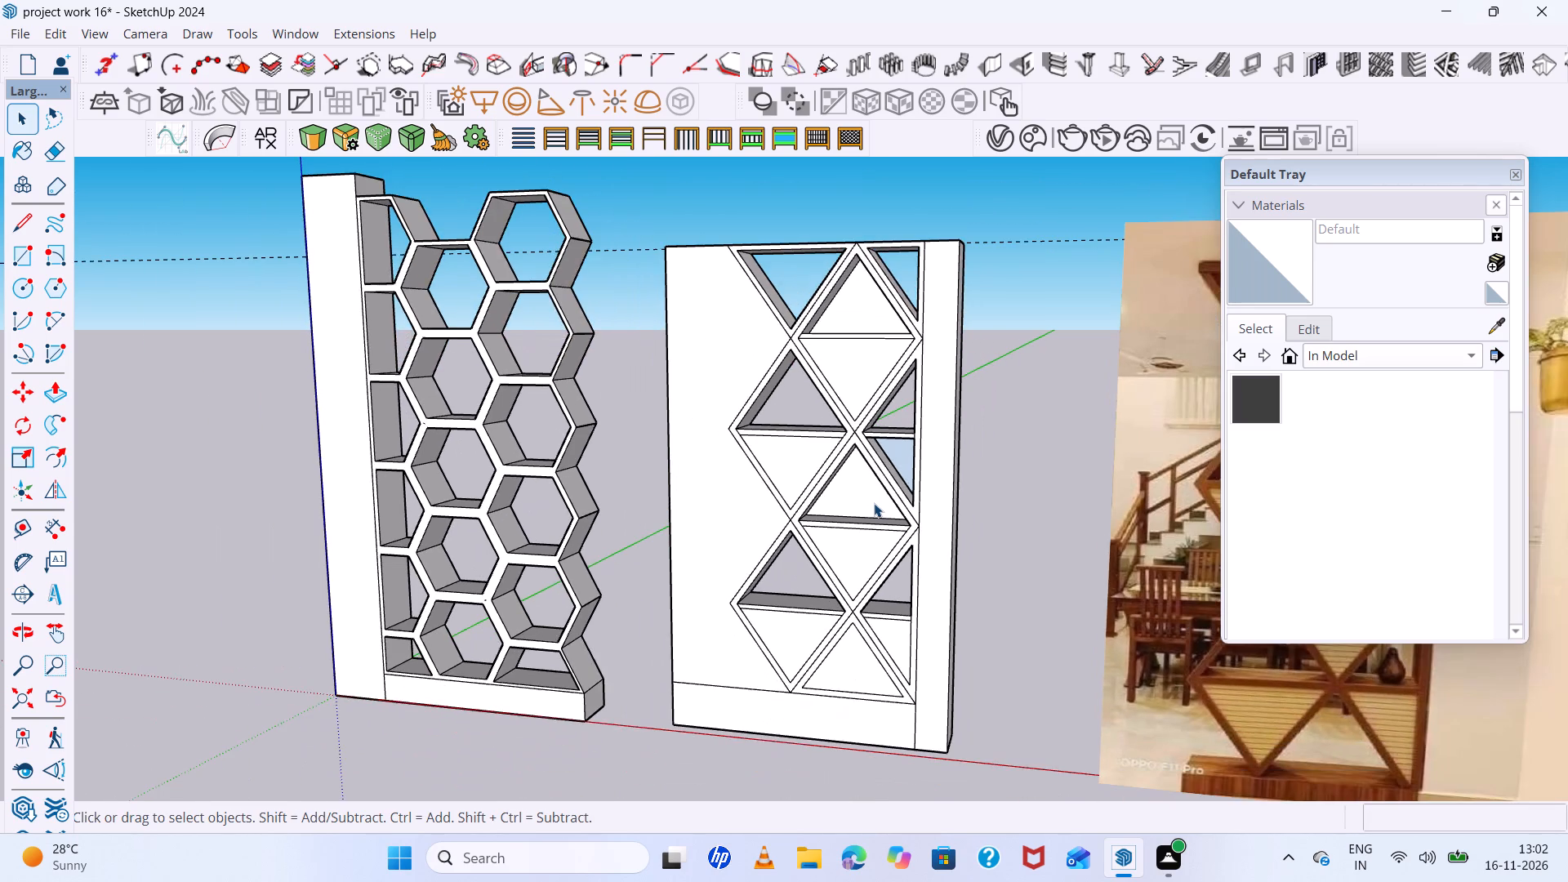
middle_drag(840, 497, 742, 489)
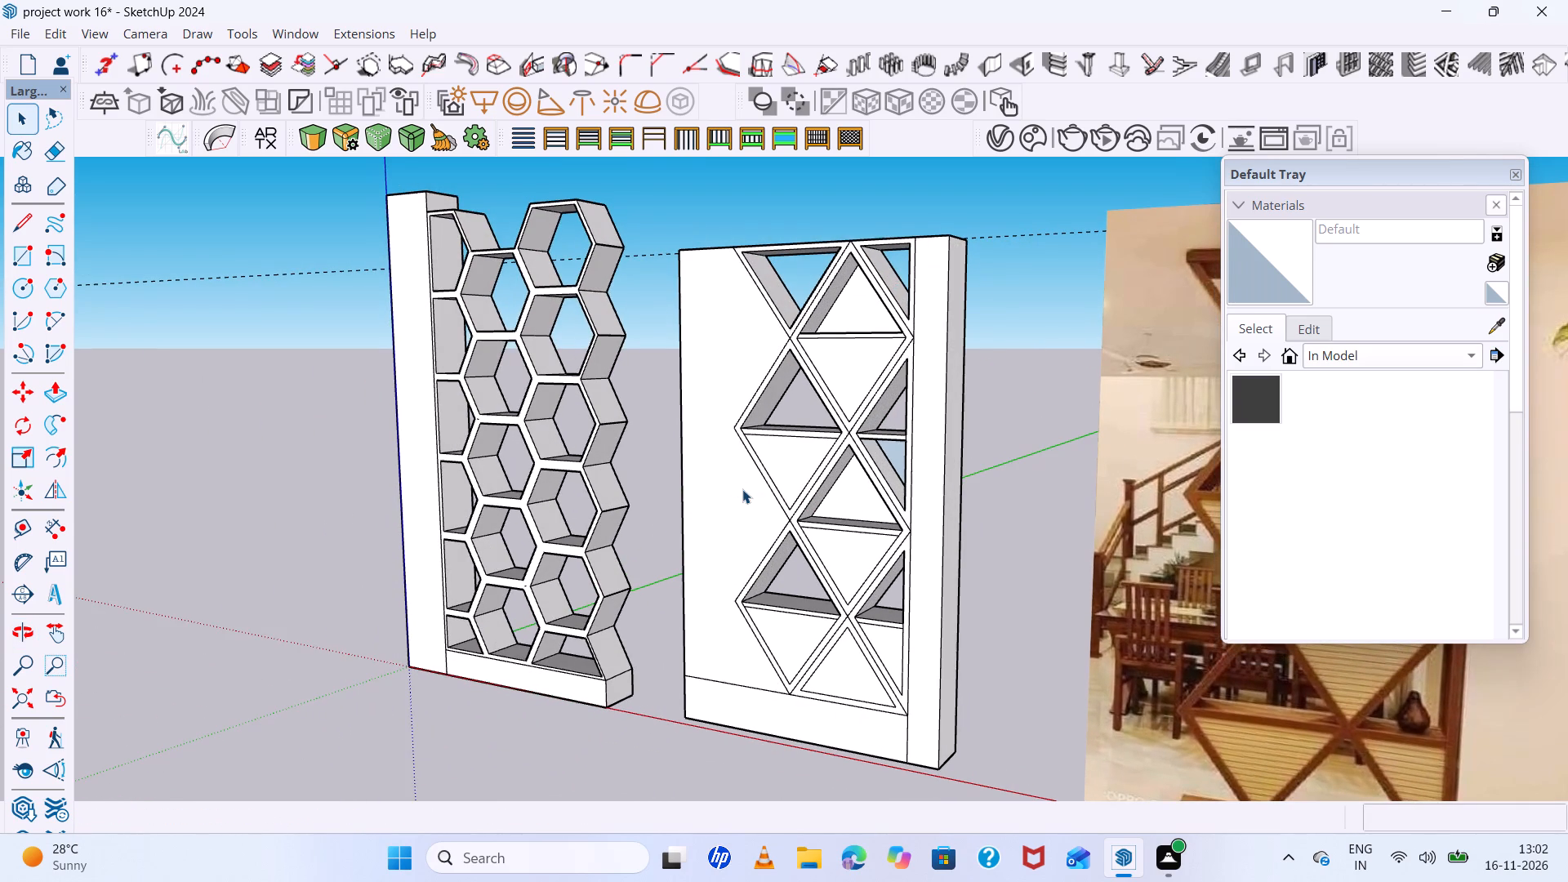
Examine the honeycomb and diamond panels from several angles, comparing their openings with the reference image.
scroll(742, 489, up, 4)
scroll(742, 489, down, 4)
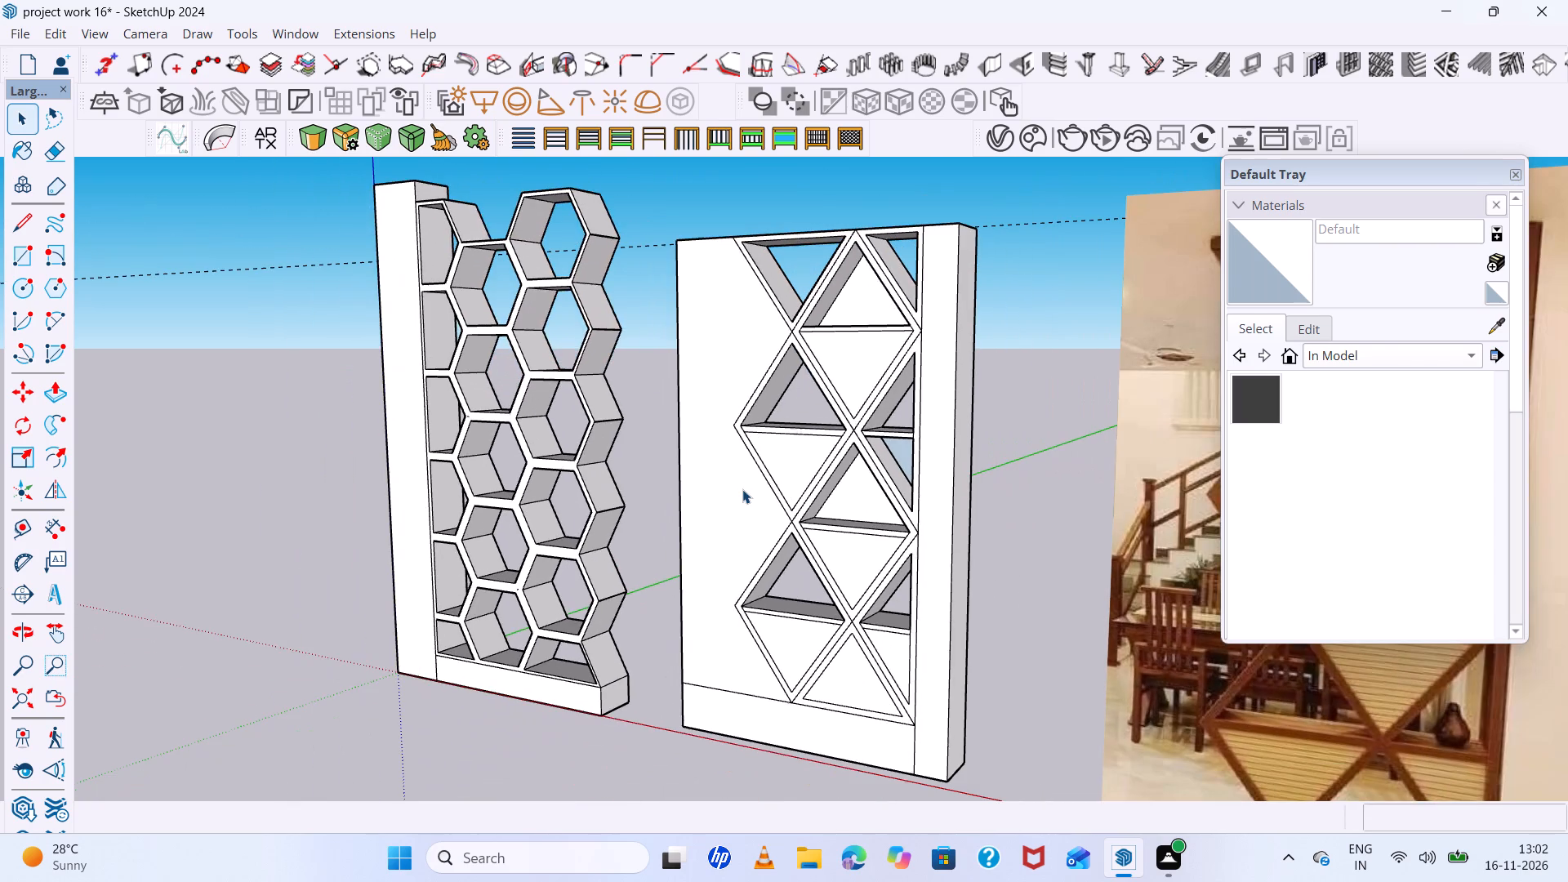
middle_drag(742, 489, 723, 468)
scroll(724, 468, up, 5)
scroll(724, 468, down, 5)
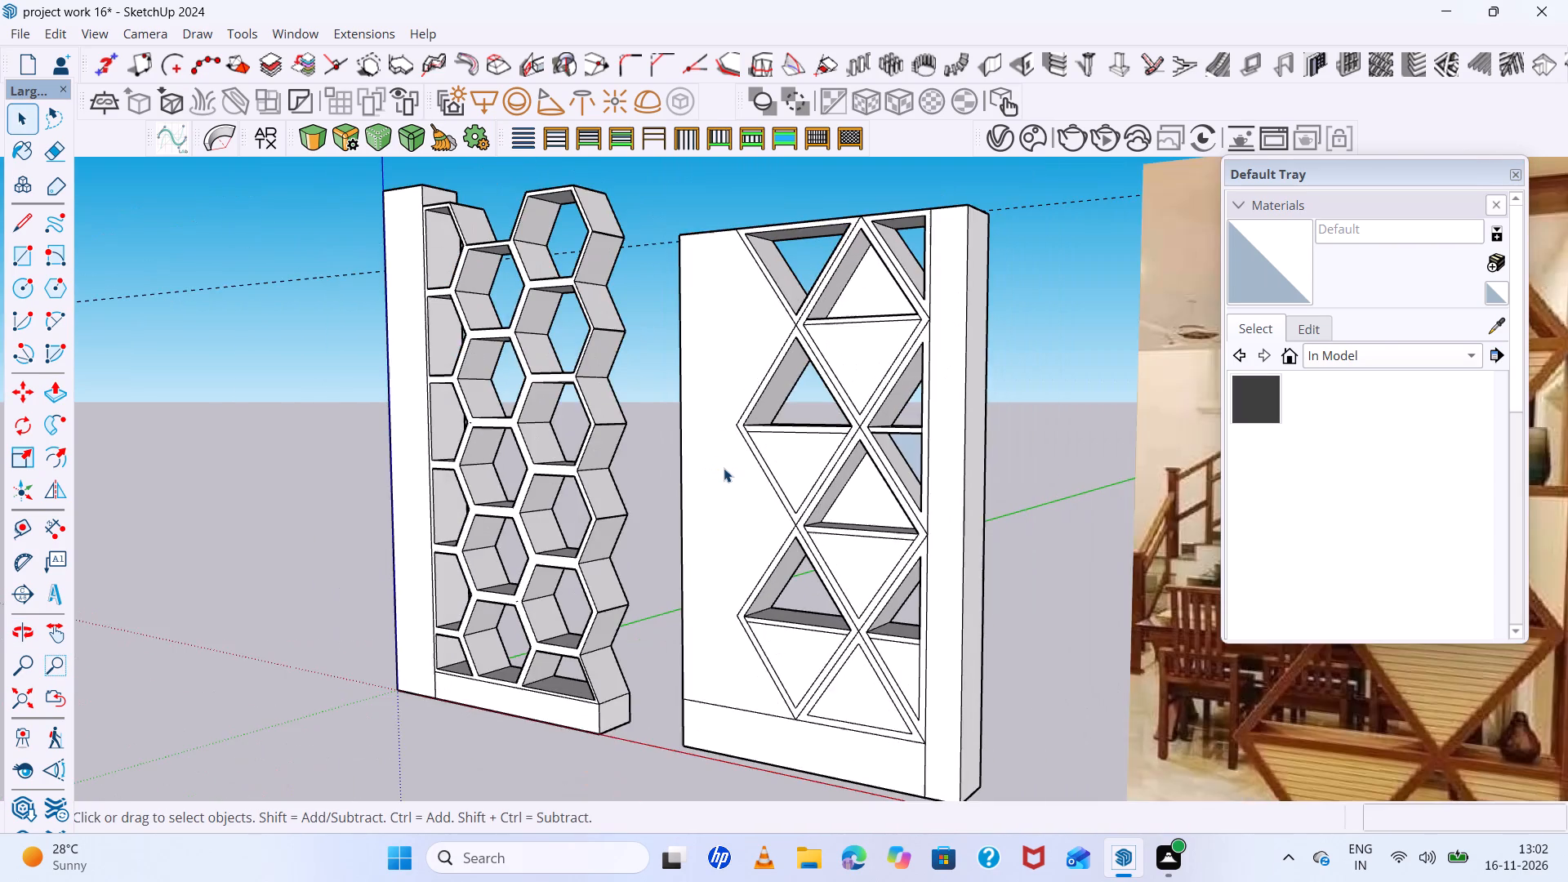
middle_drag(724, 468, 771, 464)
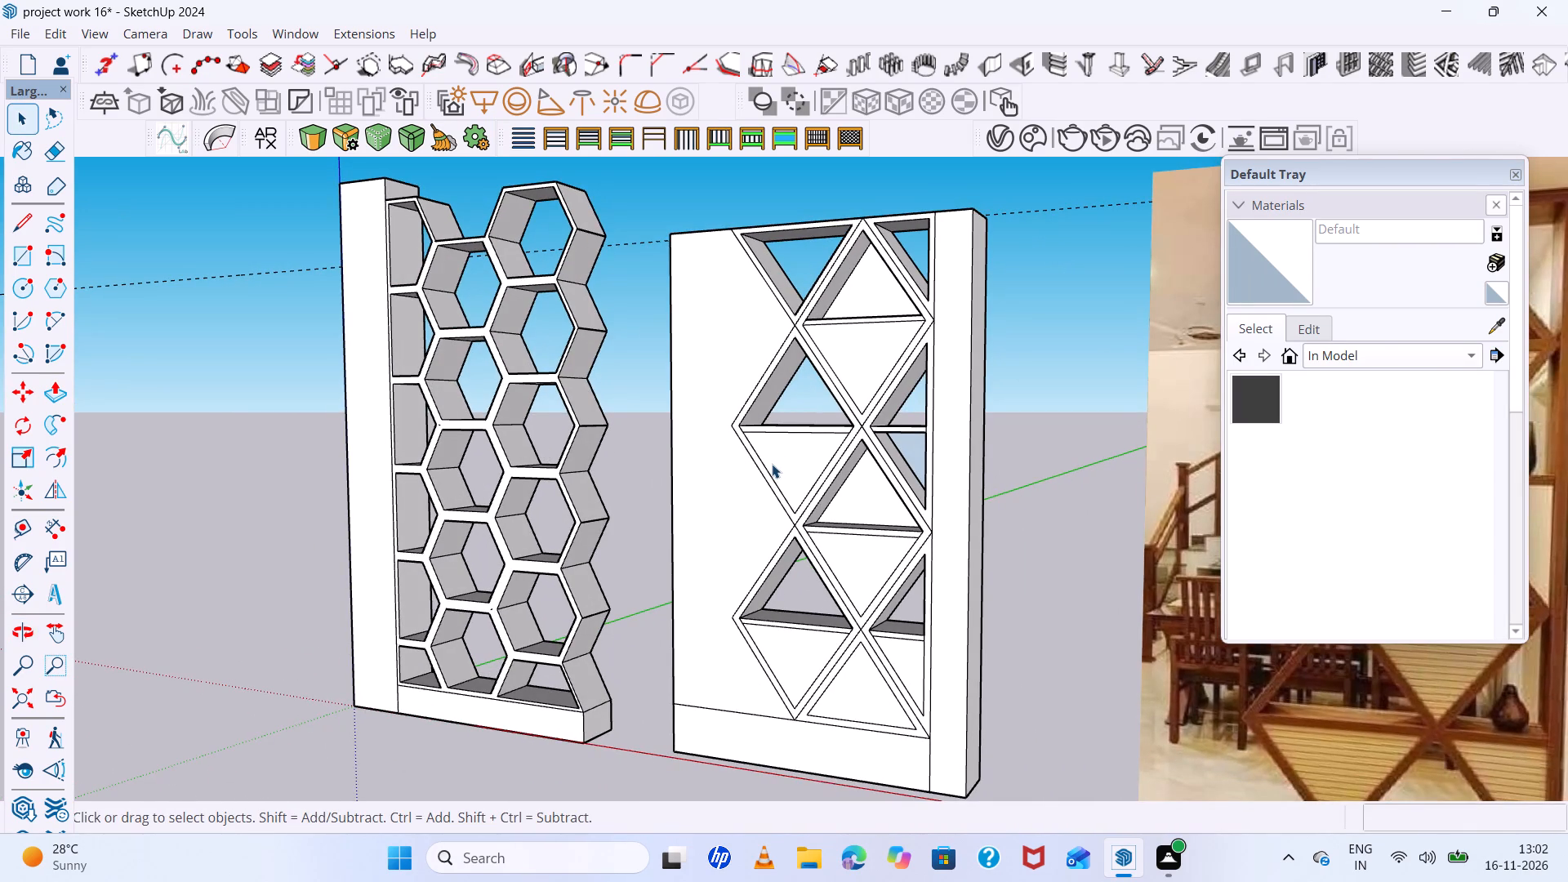
scroll(772, 464, up, 4)
scroll(772, 464, down, 3)
middle_drag(774, 463, 770, 430)
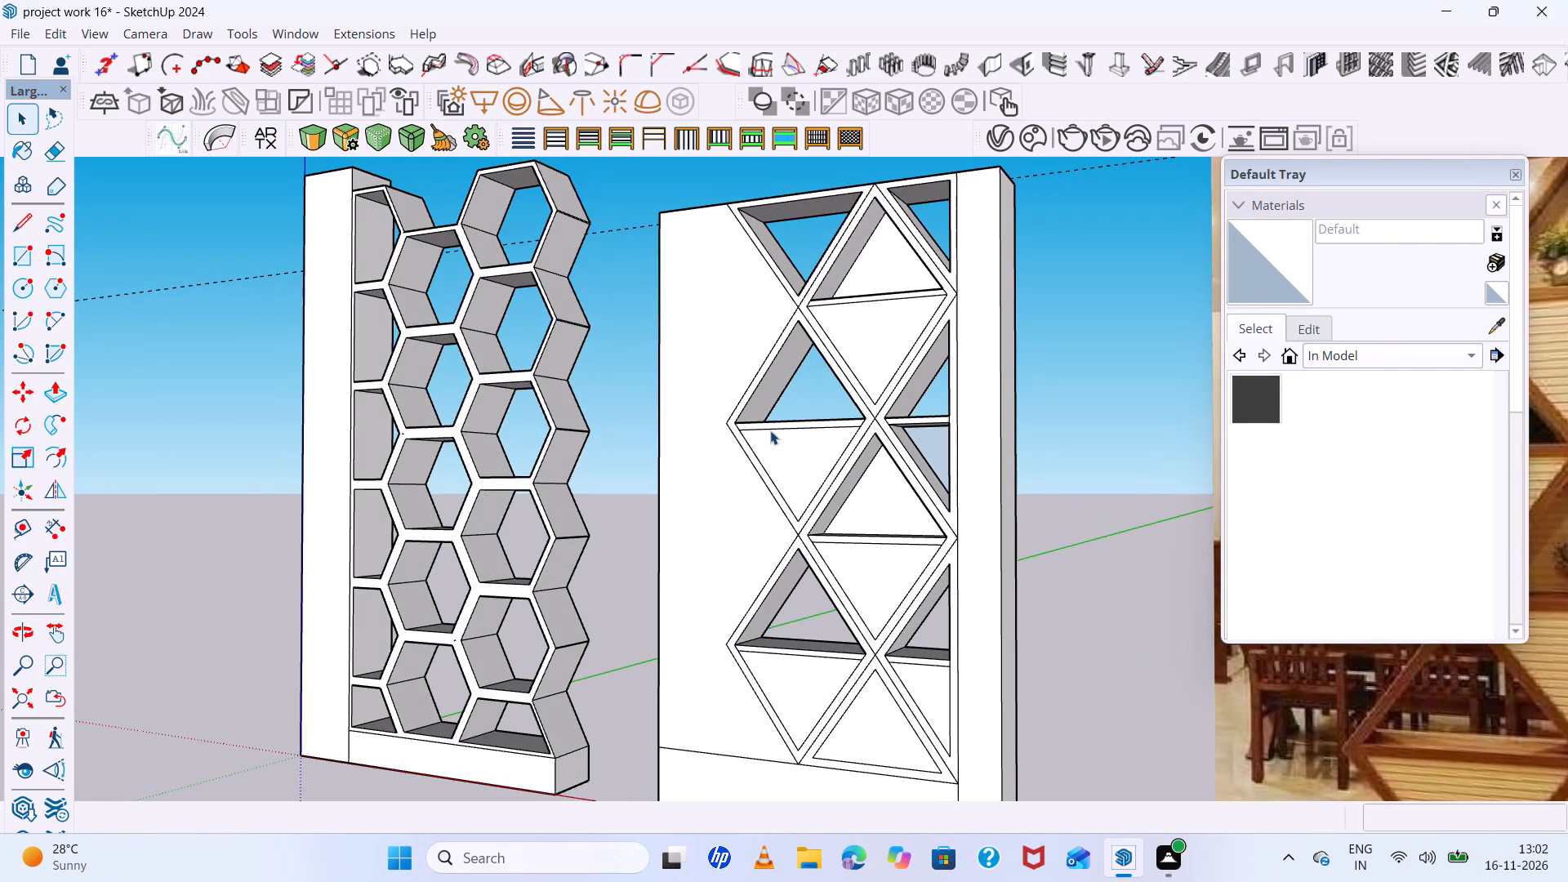
scroll(770, 430, up, 3)
scroll(770, 430, down, 4)
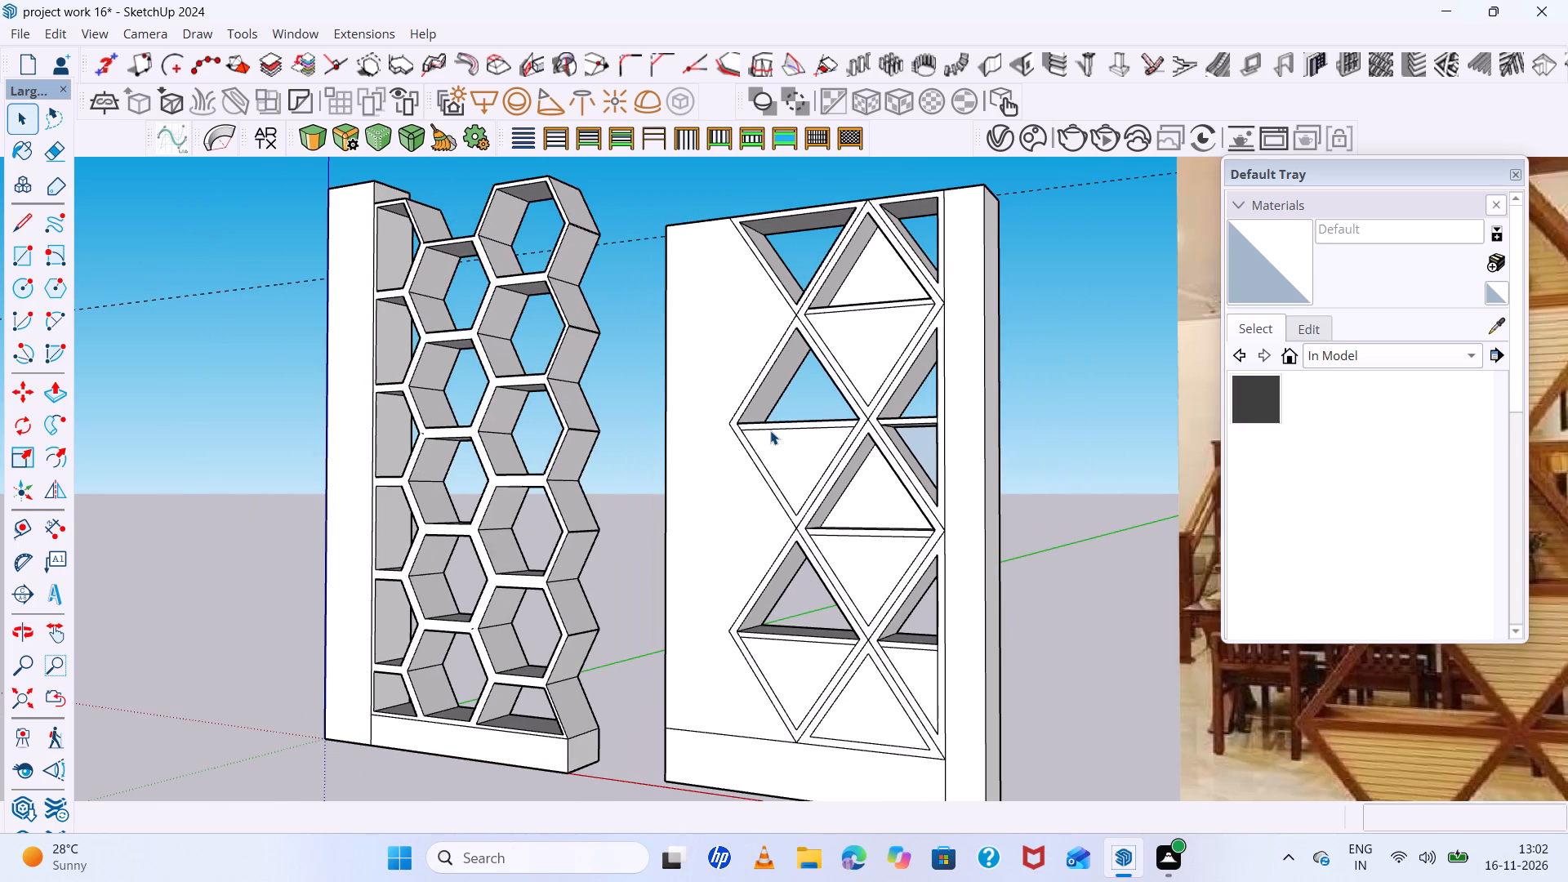
scroll(770, 430, down, 3)
middle_drag(770, 430, 810, 435)
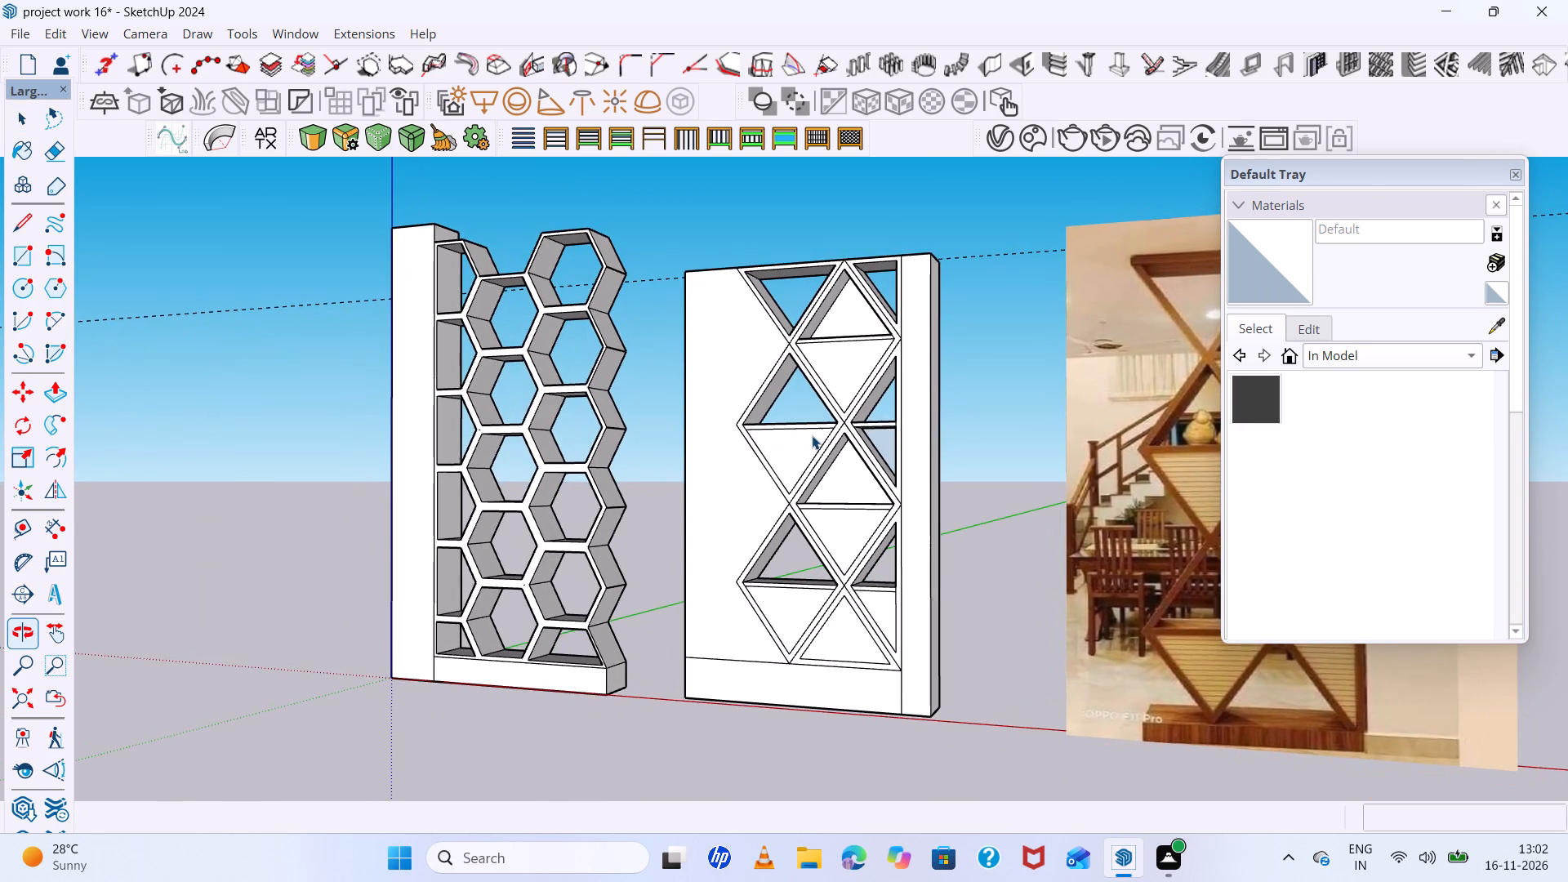
scroll(812, 435, down, 2)
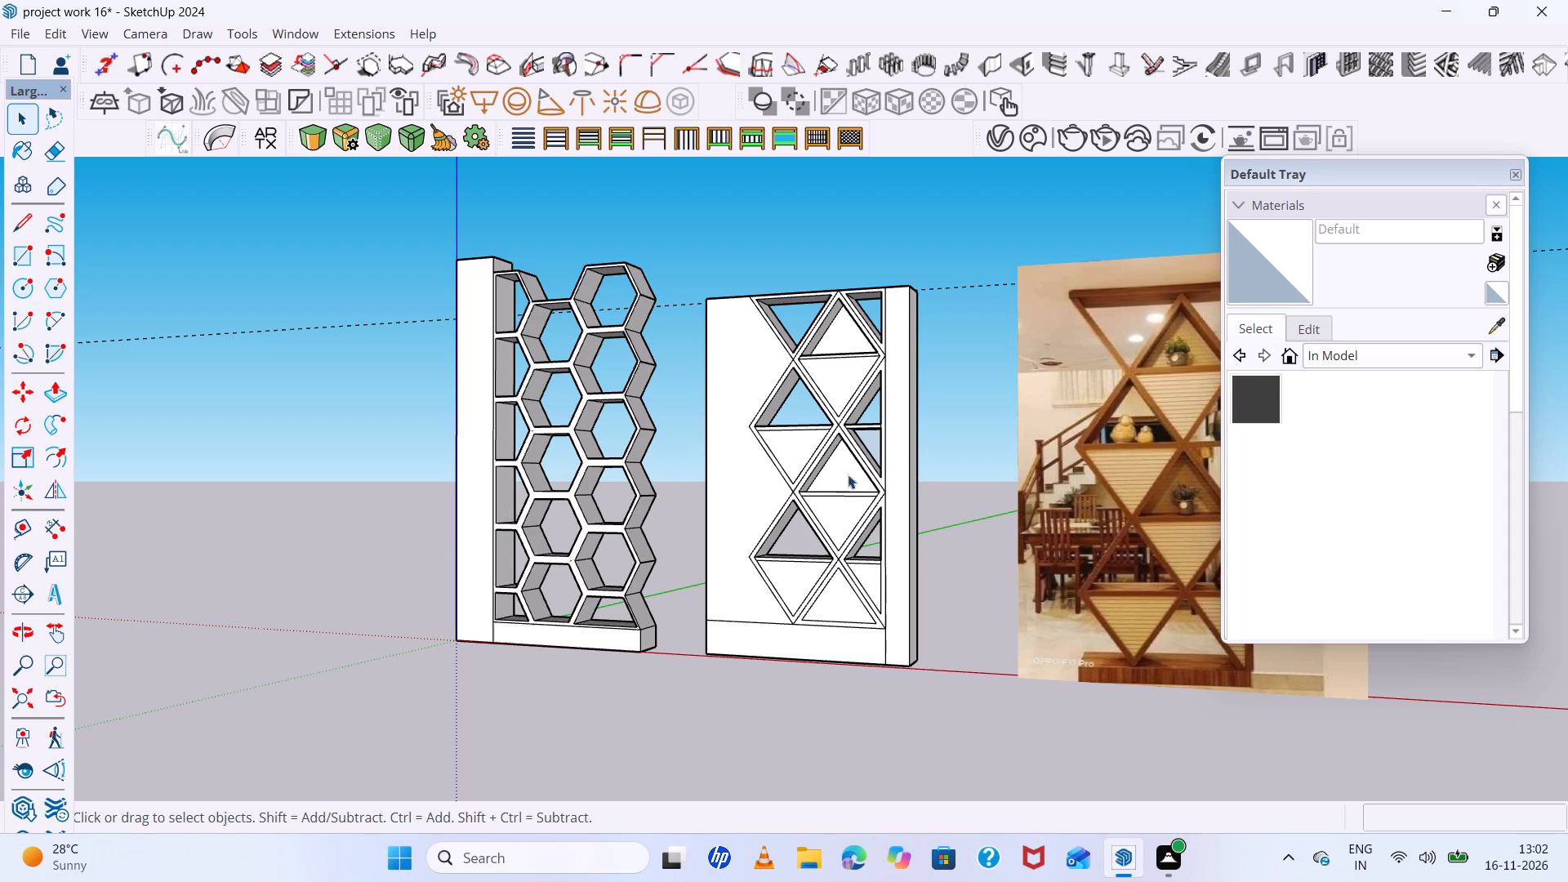
scroll(783, 479, down, 8)
Cut away the remaining bluish face closing the inverted half triangle beside the middle upright triangle.
middle_drag(777, 508, 900, 550)
scroll(801, 443, up, 9)
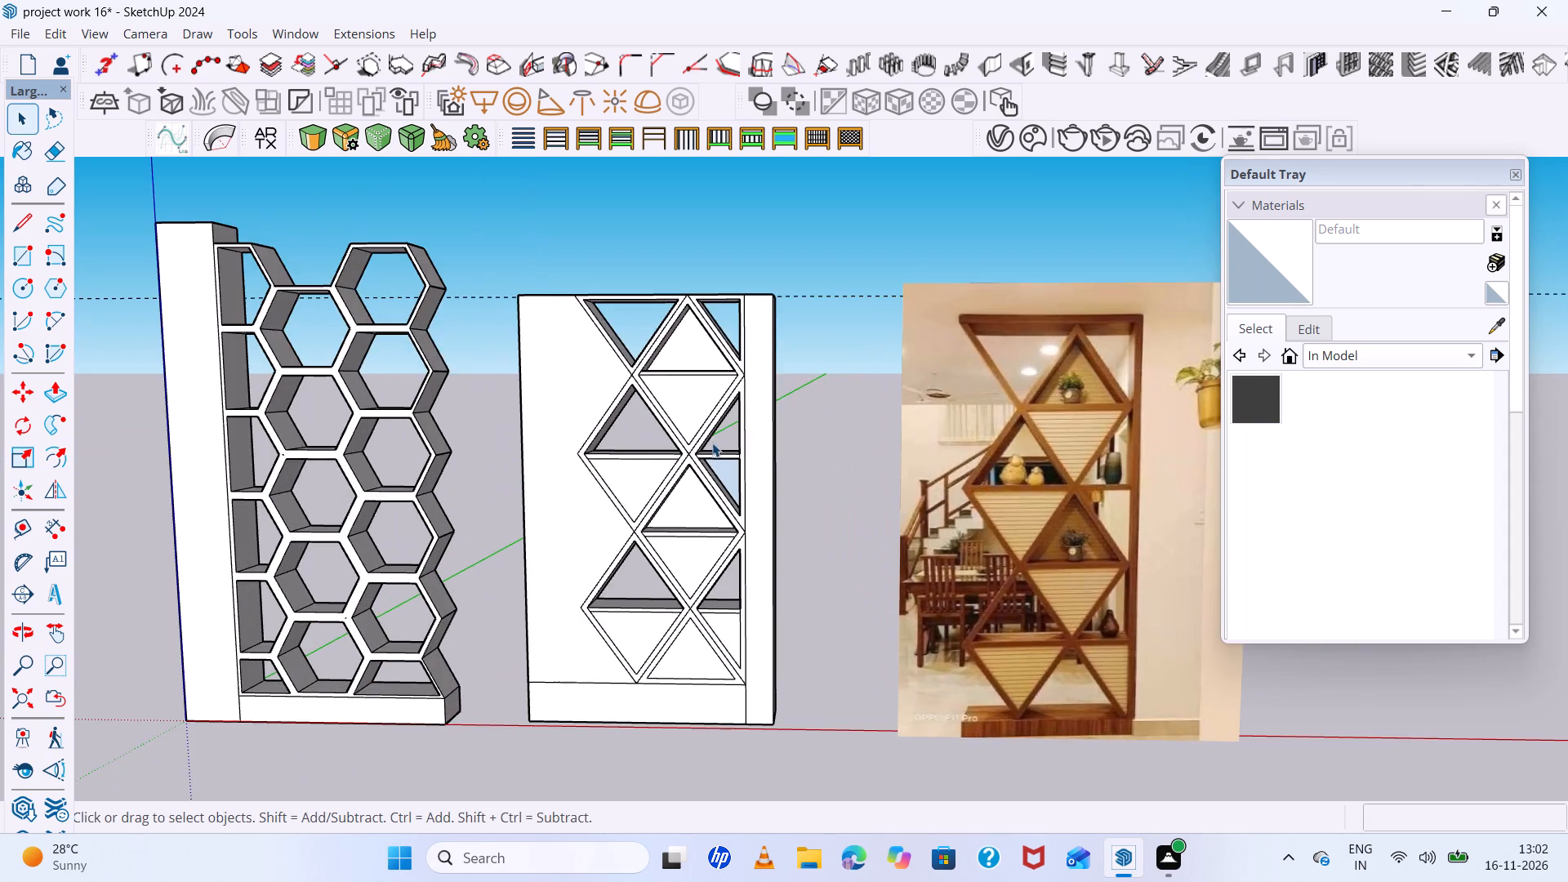
scroll(710, 449, up, 10)
middle_drag(743, 475, 815, 416)
click(763, 474)
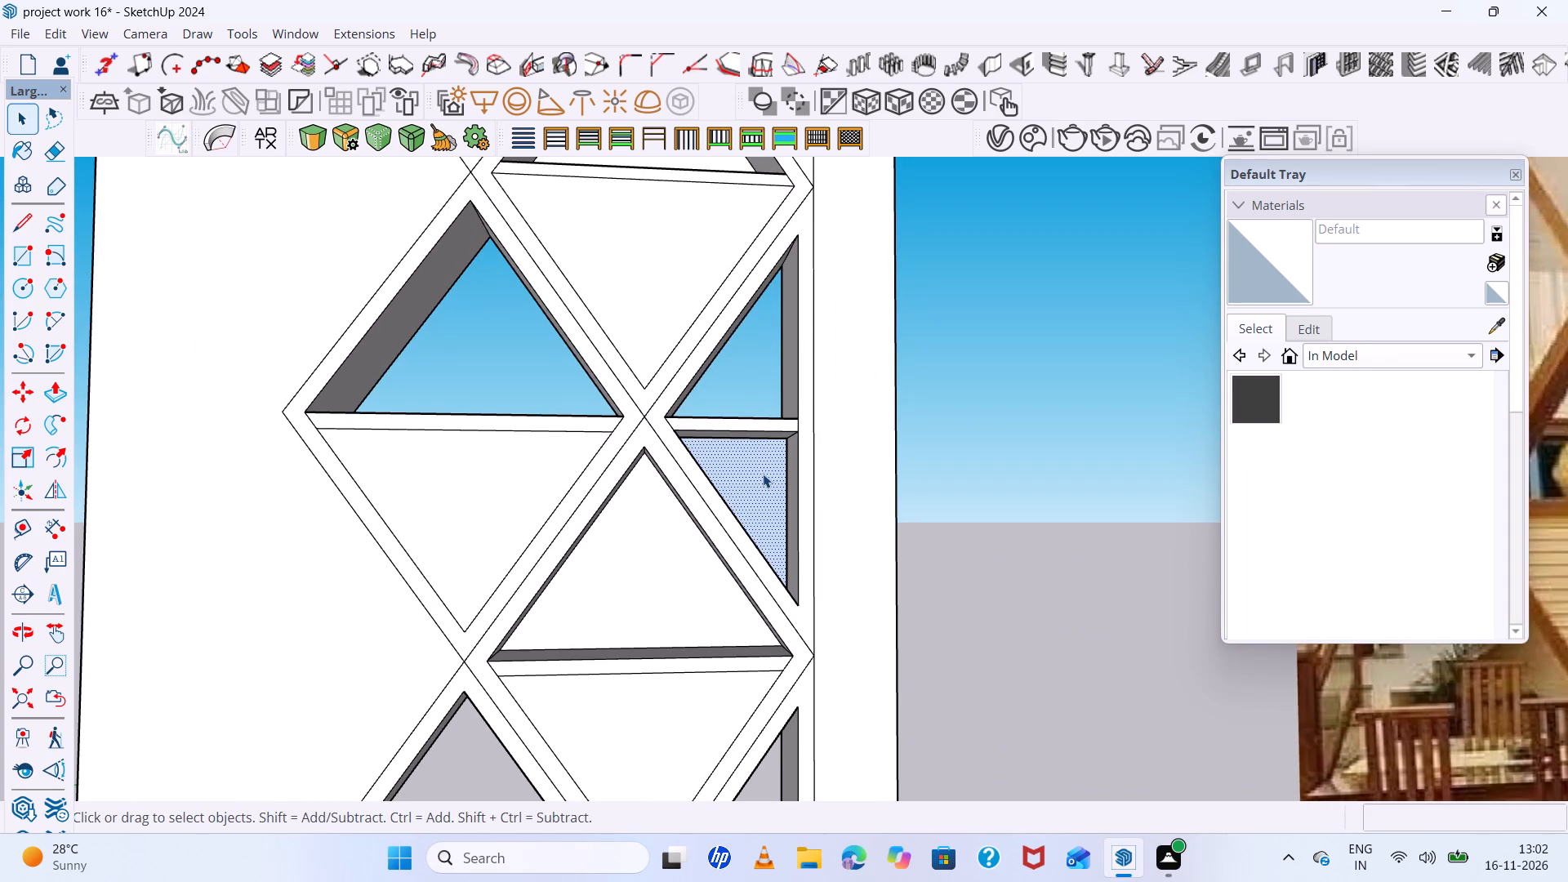
key(ctrl+x)
Compare the diamond panel's overall pattern of openings and recesses with the partition in the reference image.
scroll(726, 476, down, 5)
middle_drag(742, 514, 670, 540)
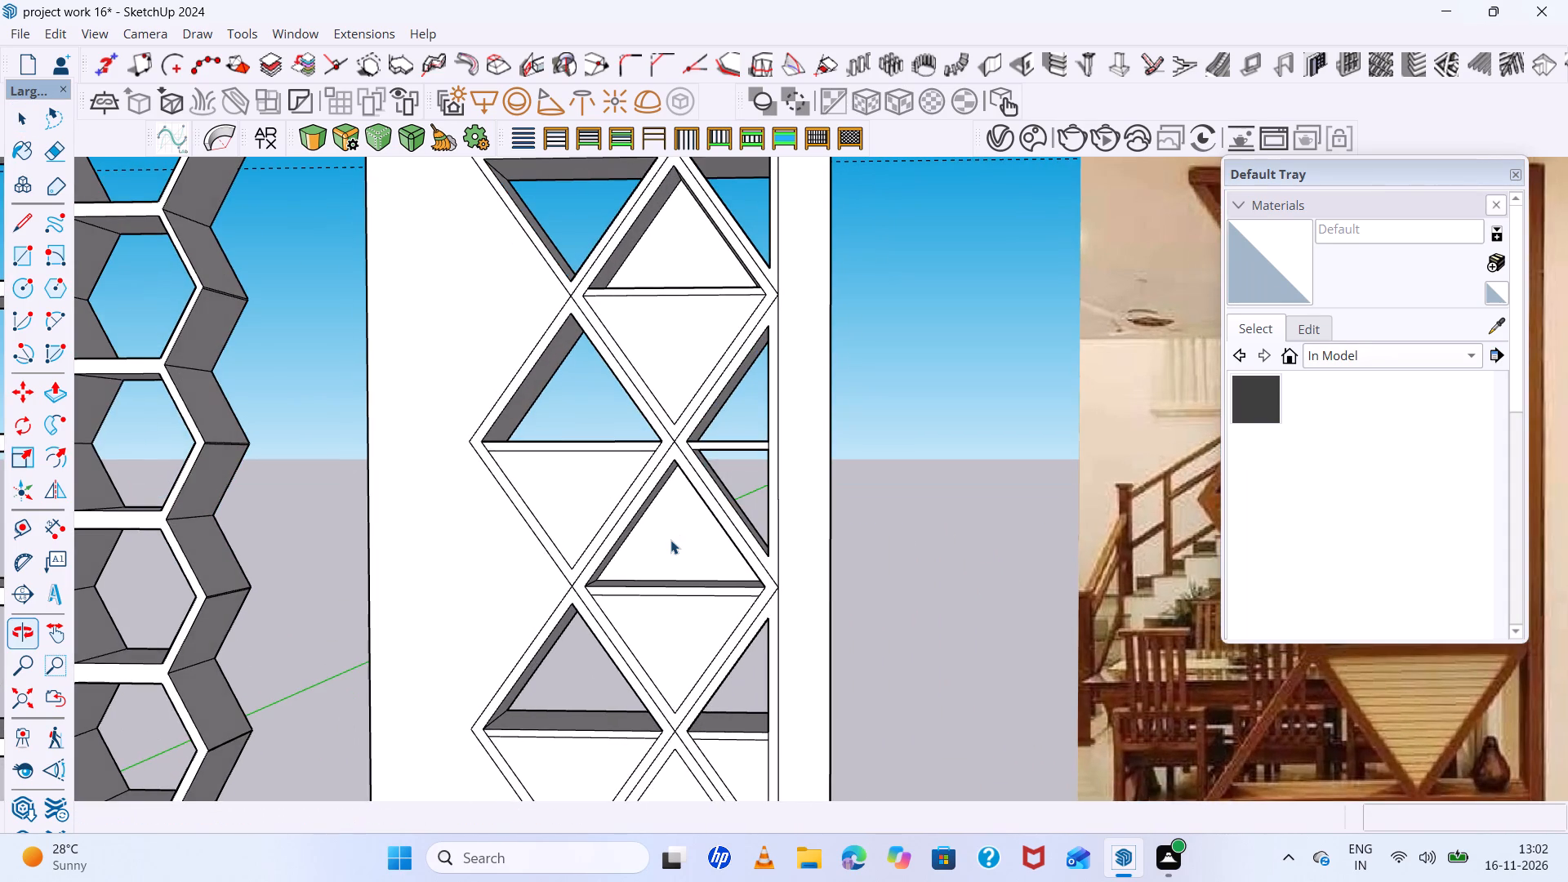
scroll(670, 540, down, 3)
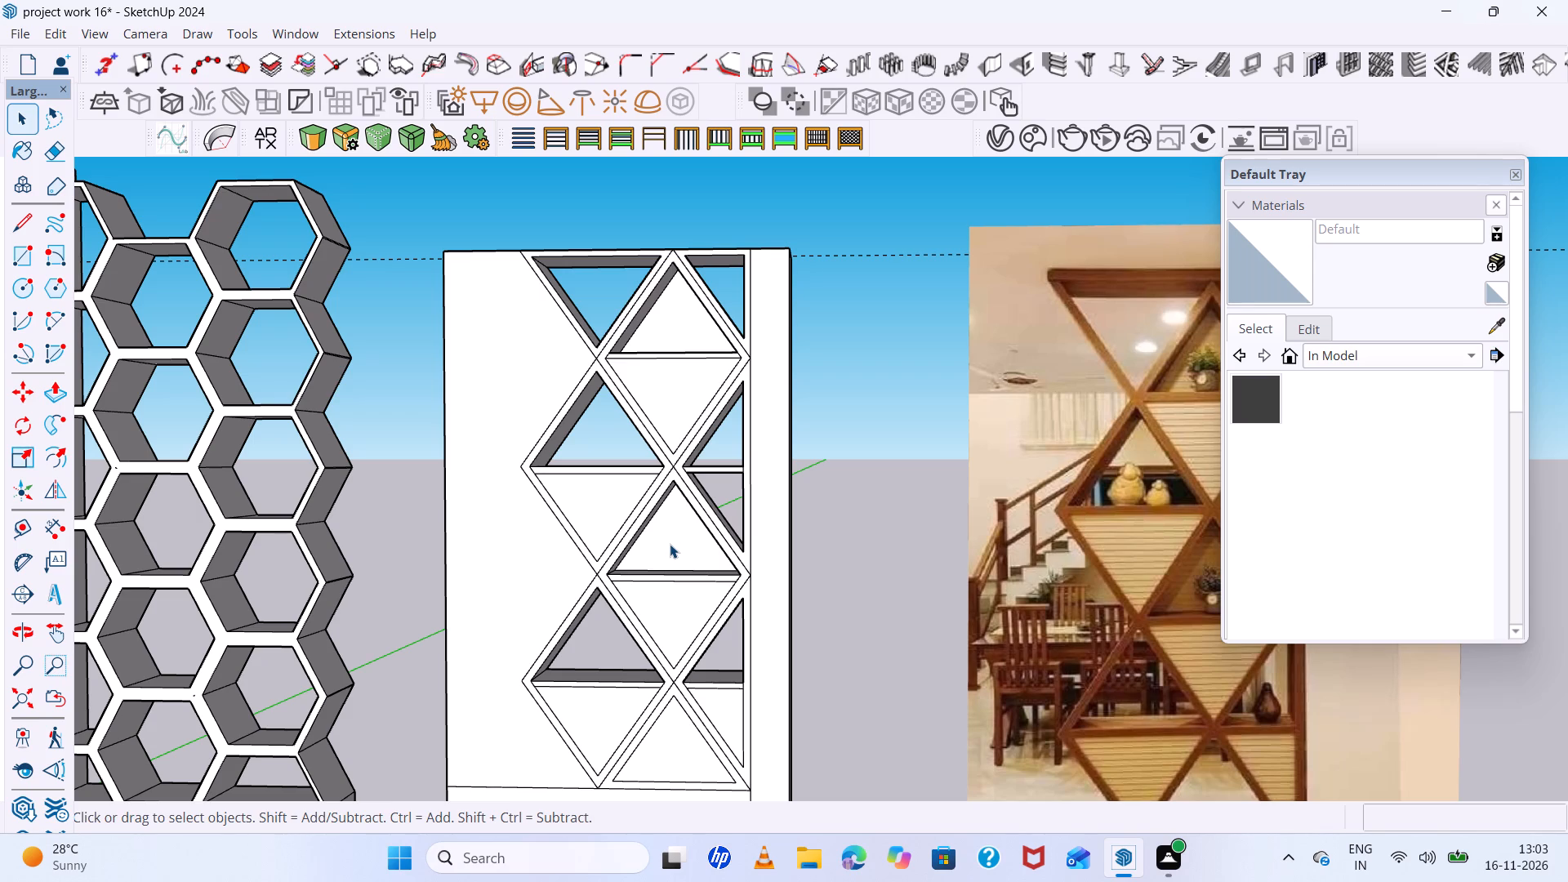
scroll(123, 699, down, 1)
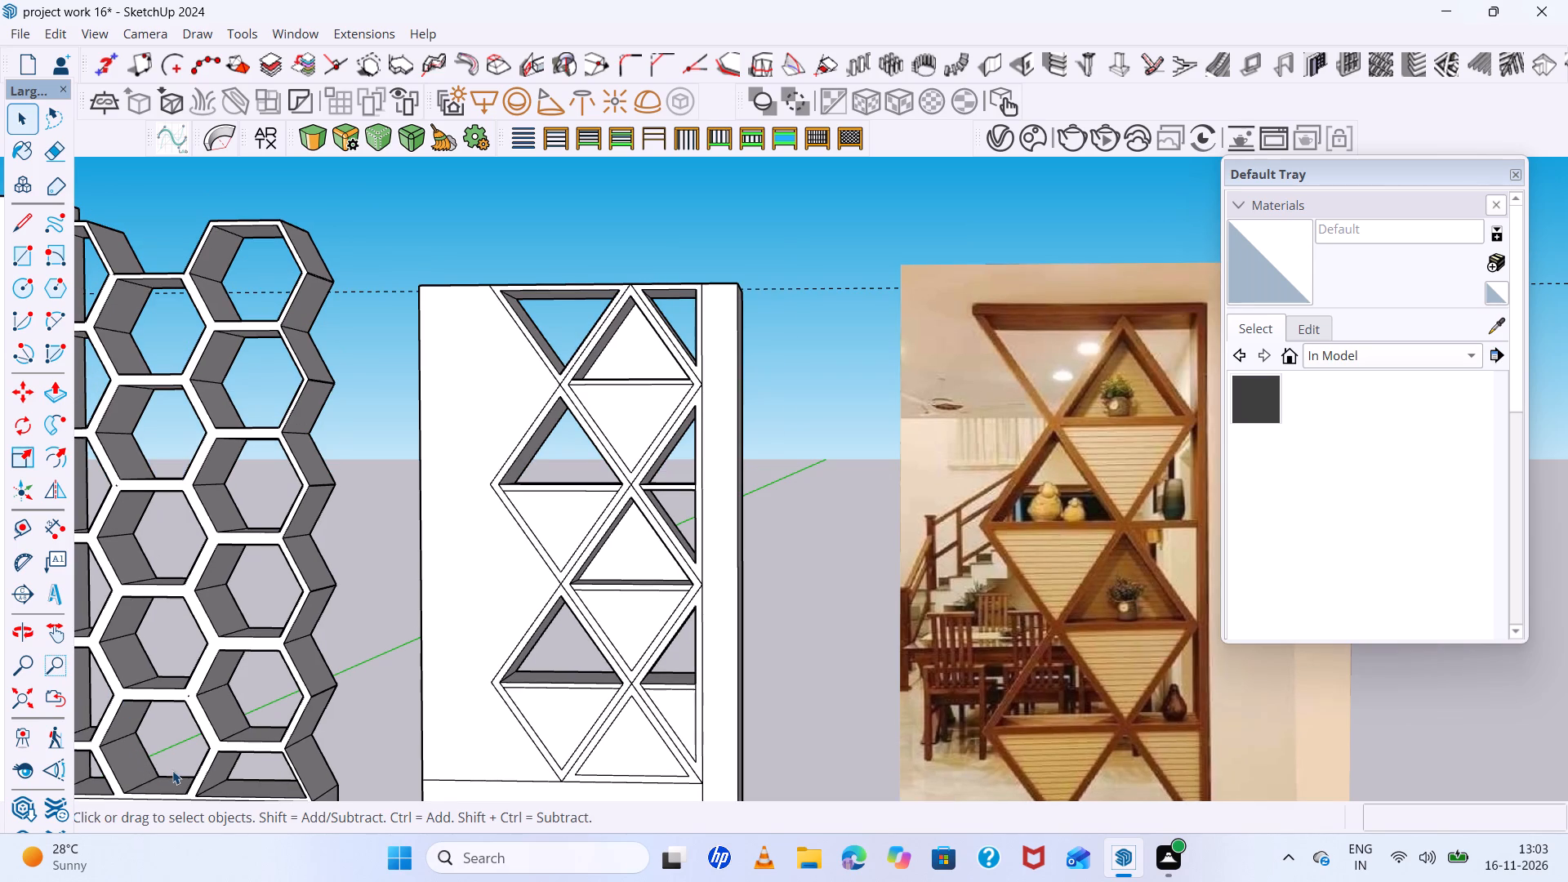
scroll(174, 771, down, 5)
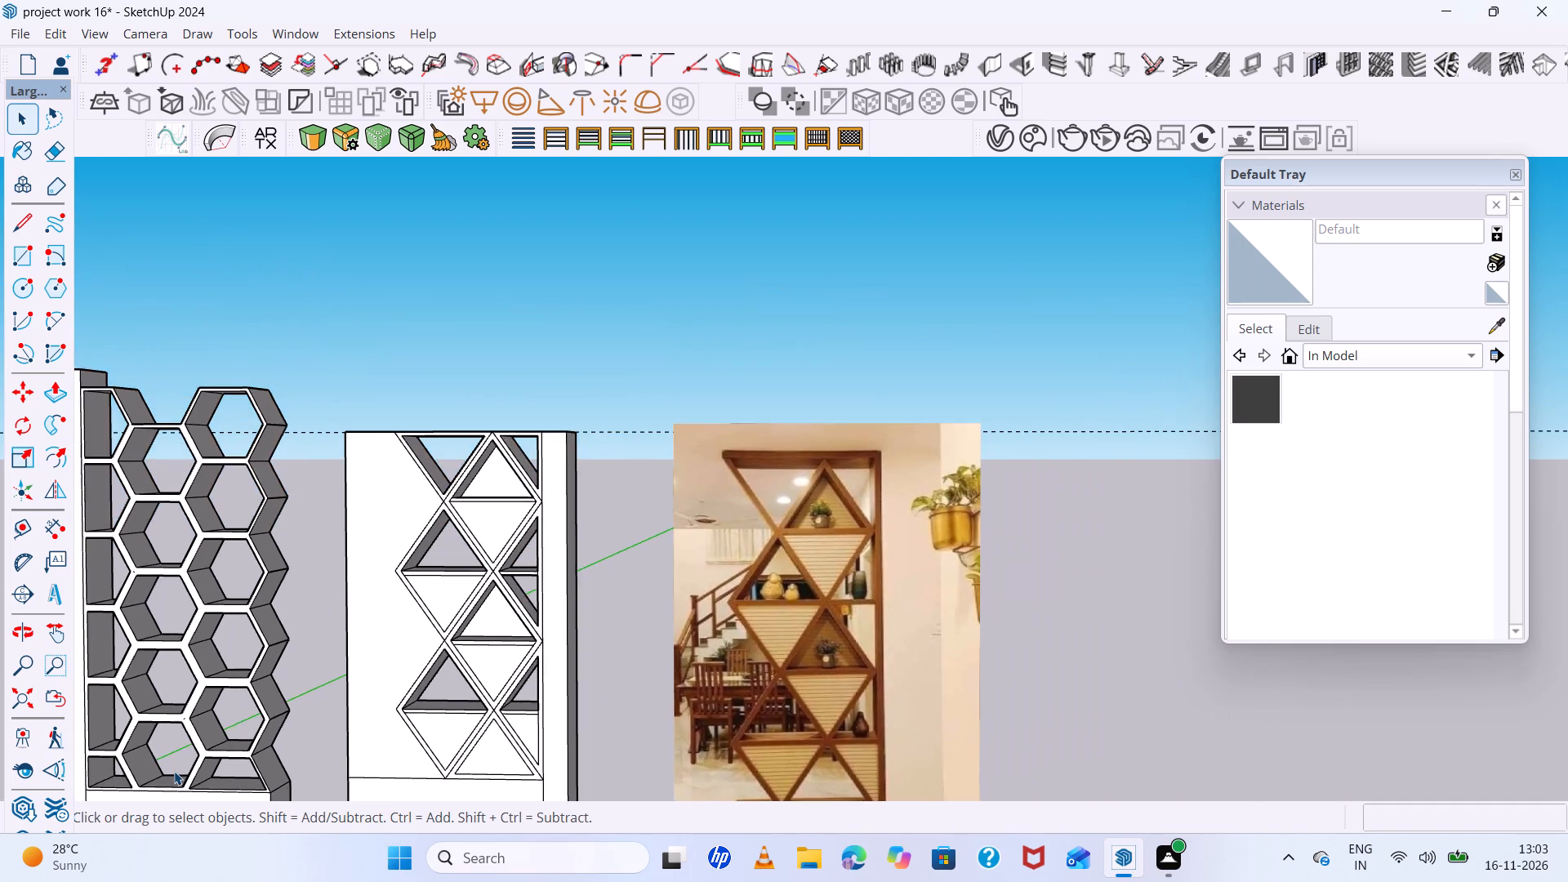
scroll(174, 771, up, 4)
scroll(174, 771, down, 4)
middle_drag(174, 771, 241, 753)
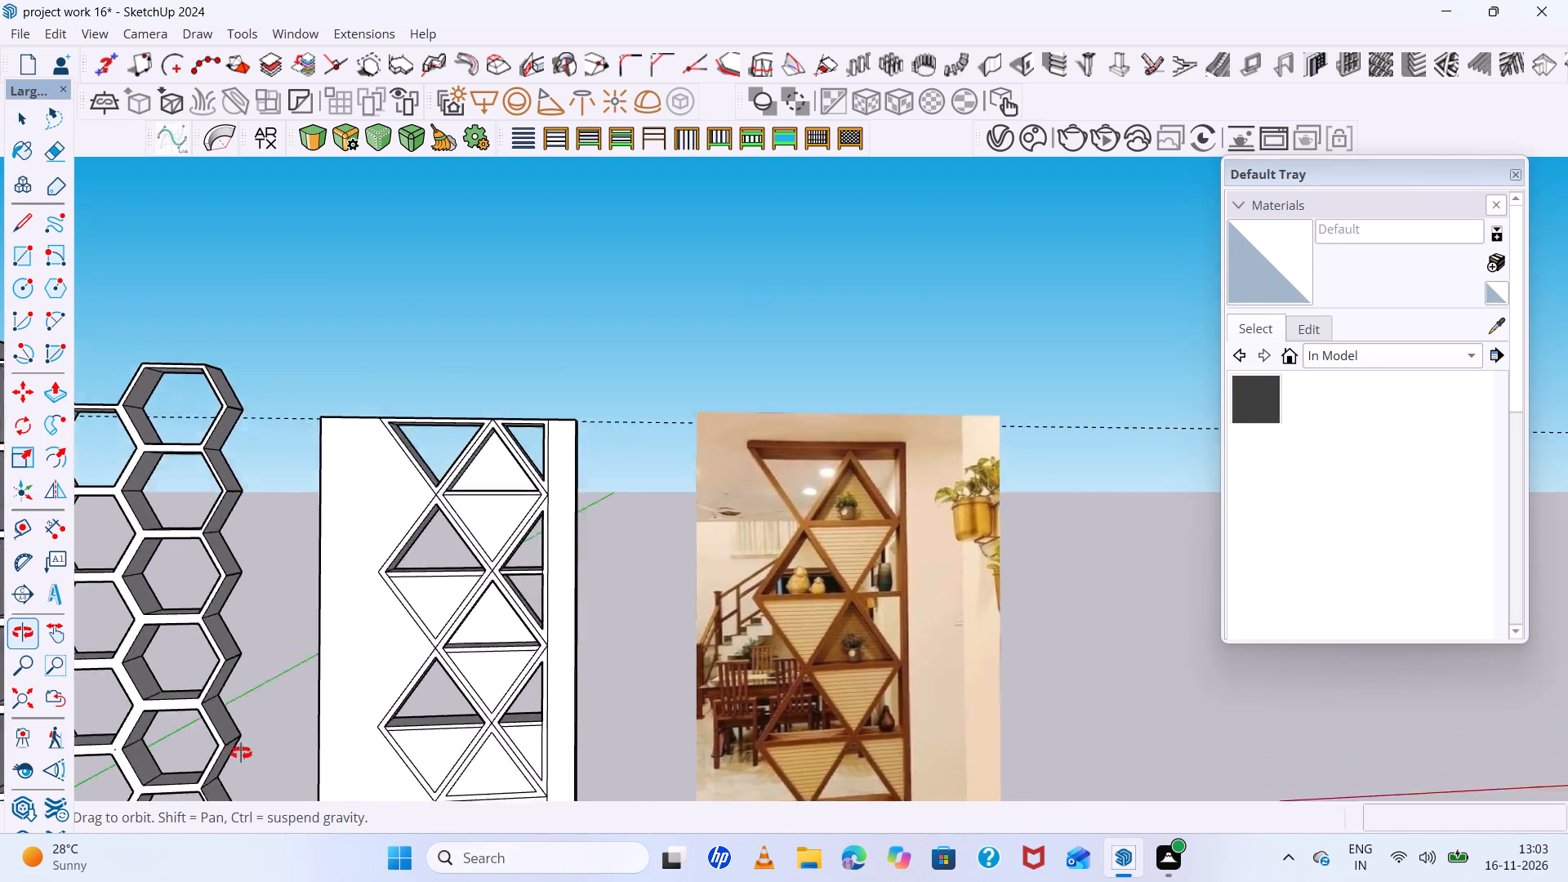
middle_drag(241, 753, 194, 742)
scroll(276, 622, up, 7)
scroll(243, 599, down, 6)
middle_drag(241, 617, 237, 696)
scroll(647, 666, up, 7)
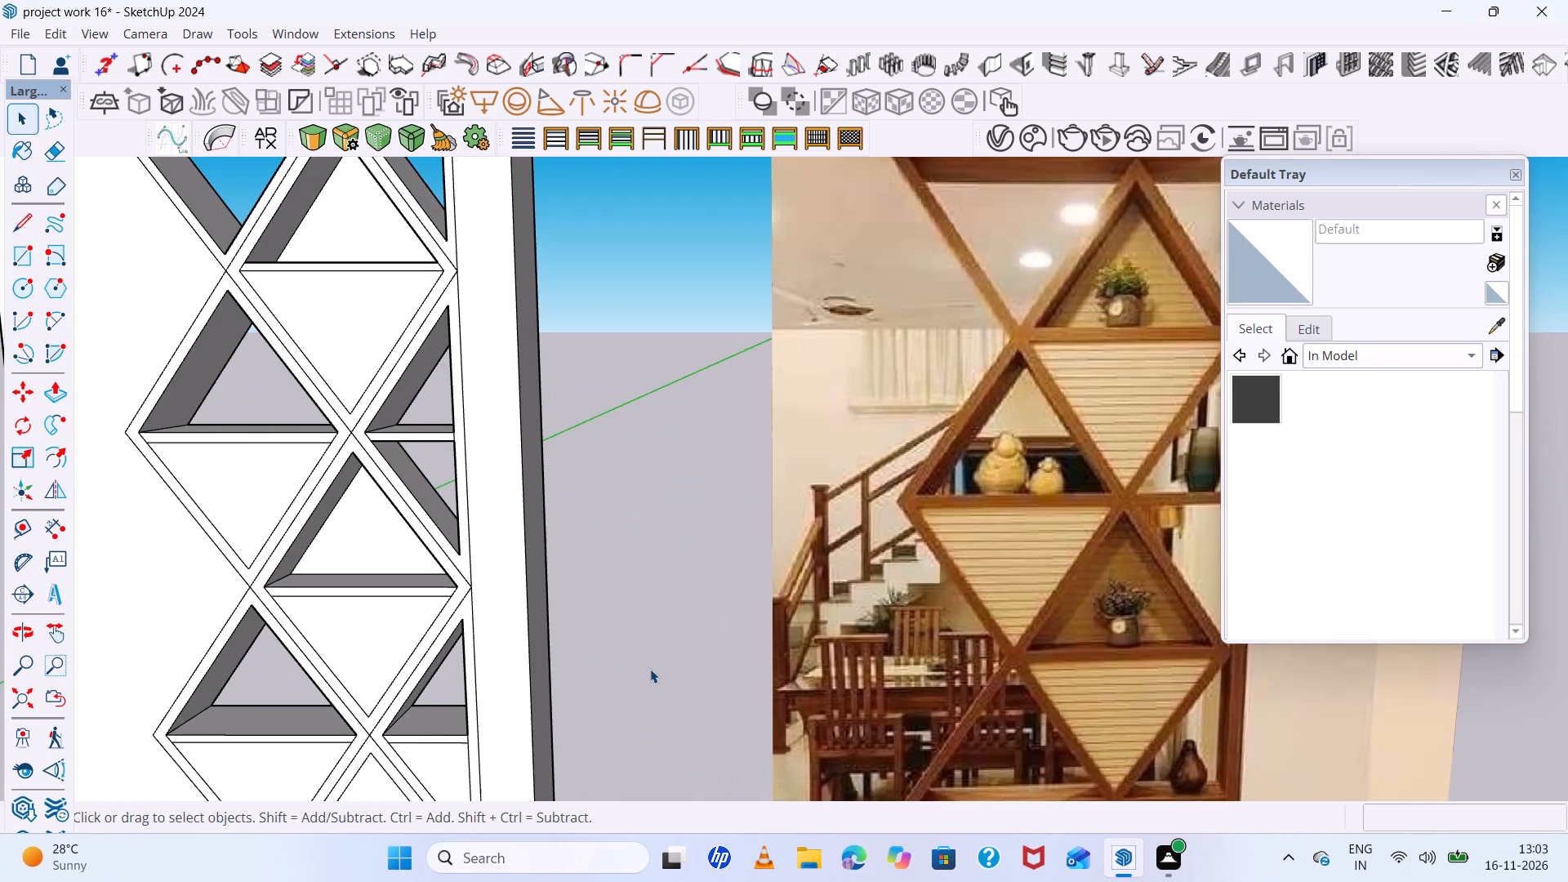
scroll(644, 667, down, 6)
scroll(492, 676, down, 5)
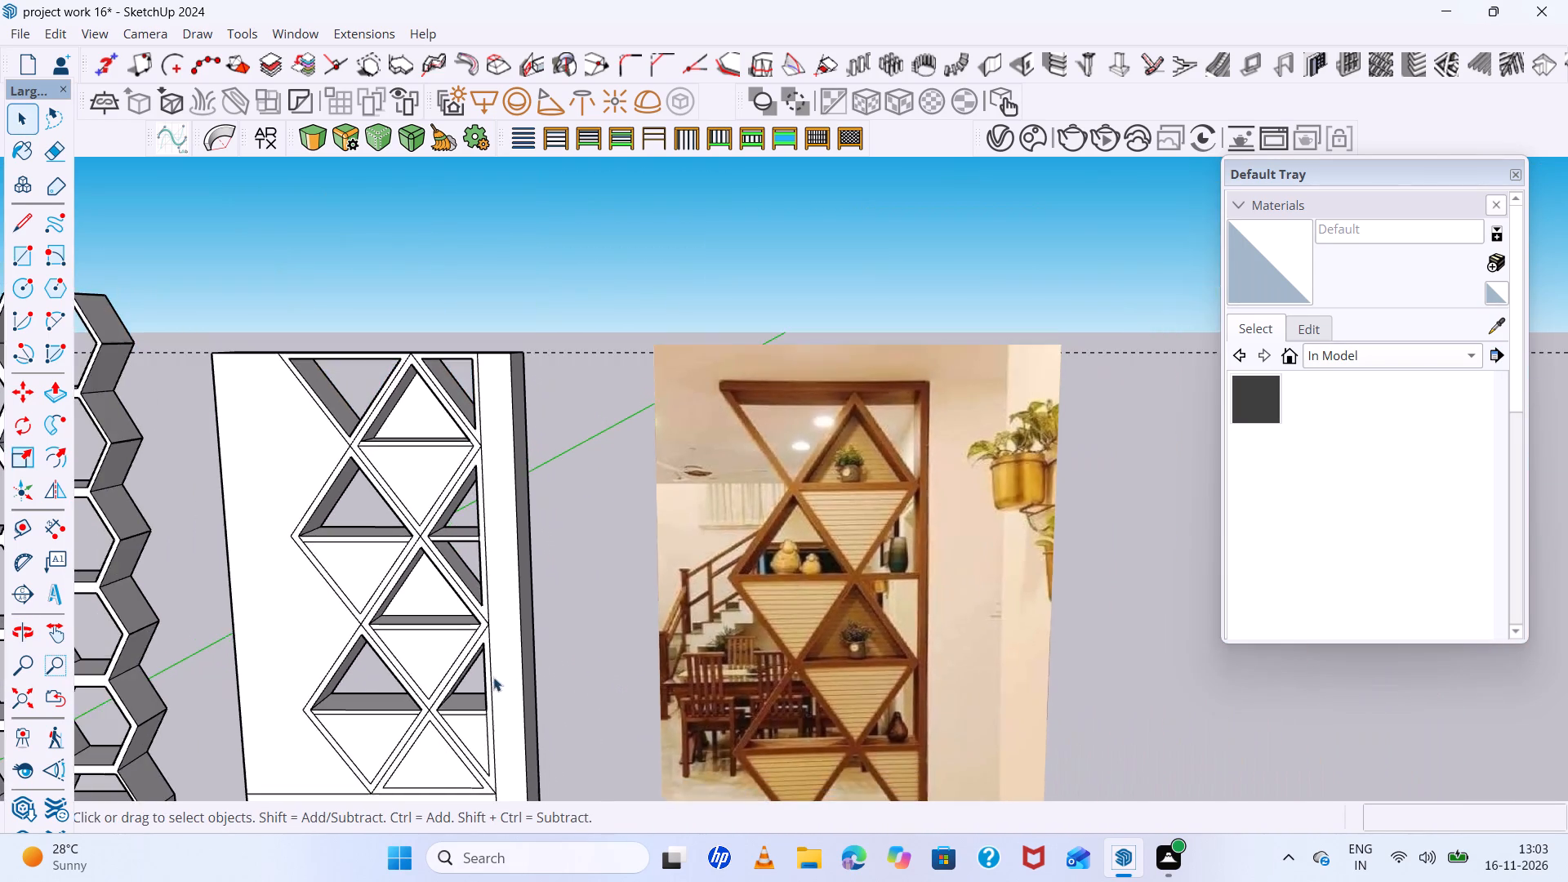
scroll(600, 582, up, 5)
scroll(1094, 472, up, 3)
scroll(434, 524, down, 5)
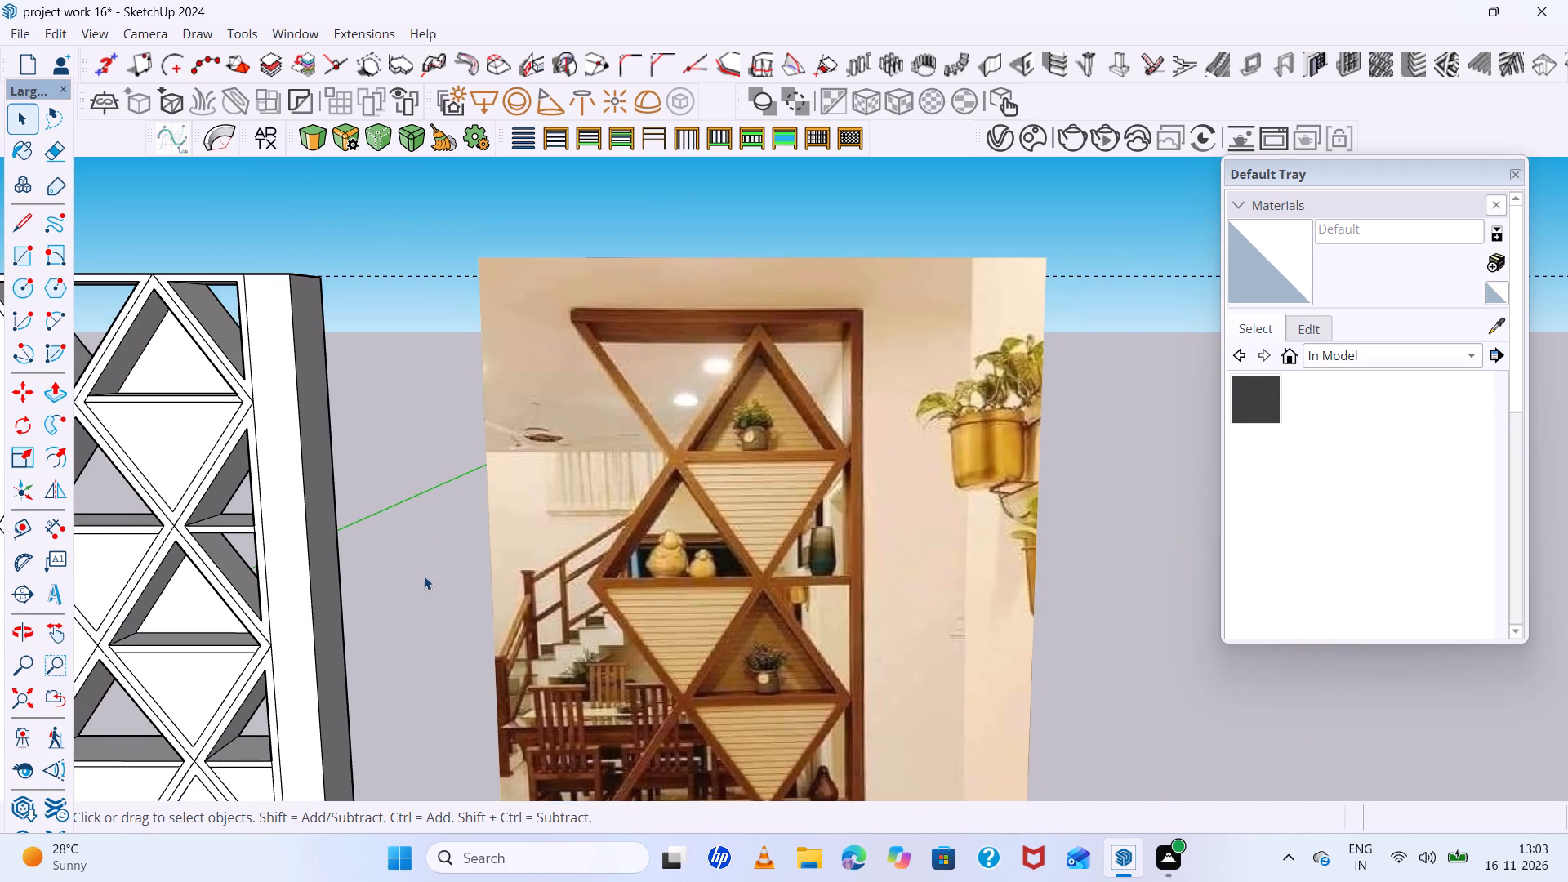
scroll(295, 569, down, 4)
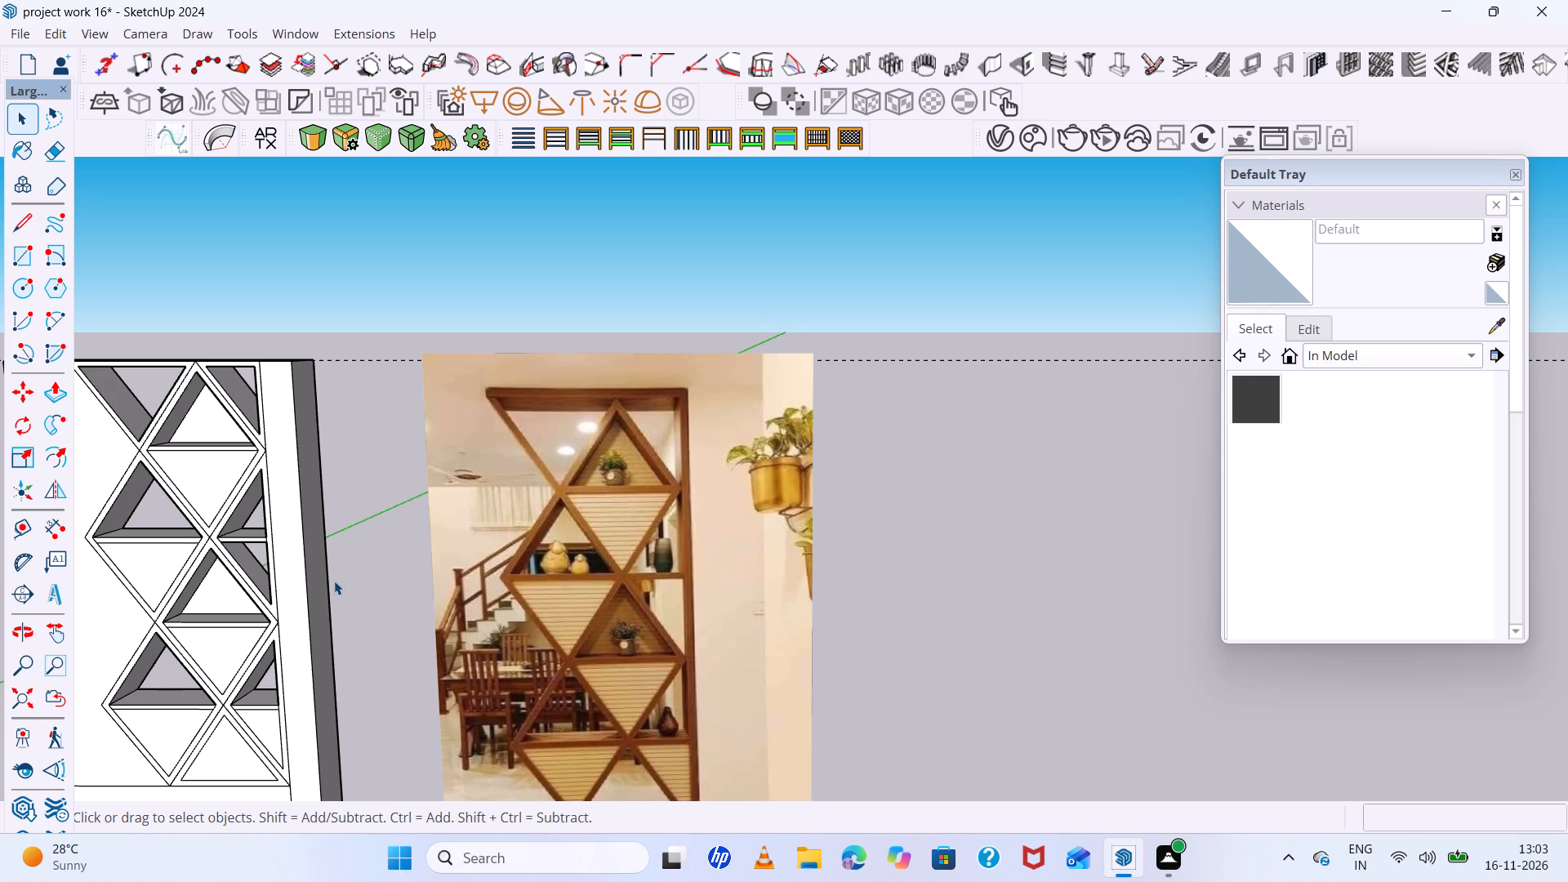
scroll(1000, 506, down, 5)
Examine the top triangles and frame strips of the diamond panel closely against the same area of the reference image.
scroll(448, 419, up, 10)
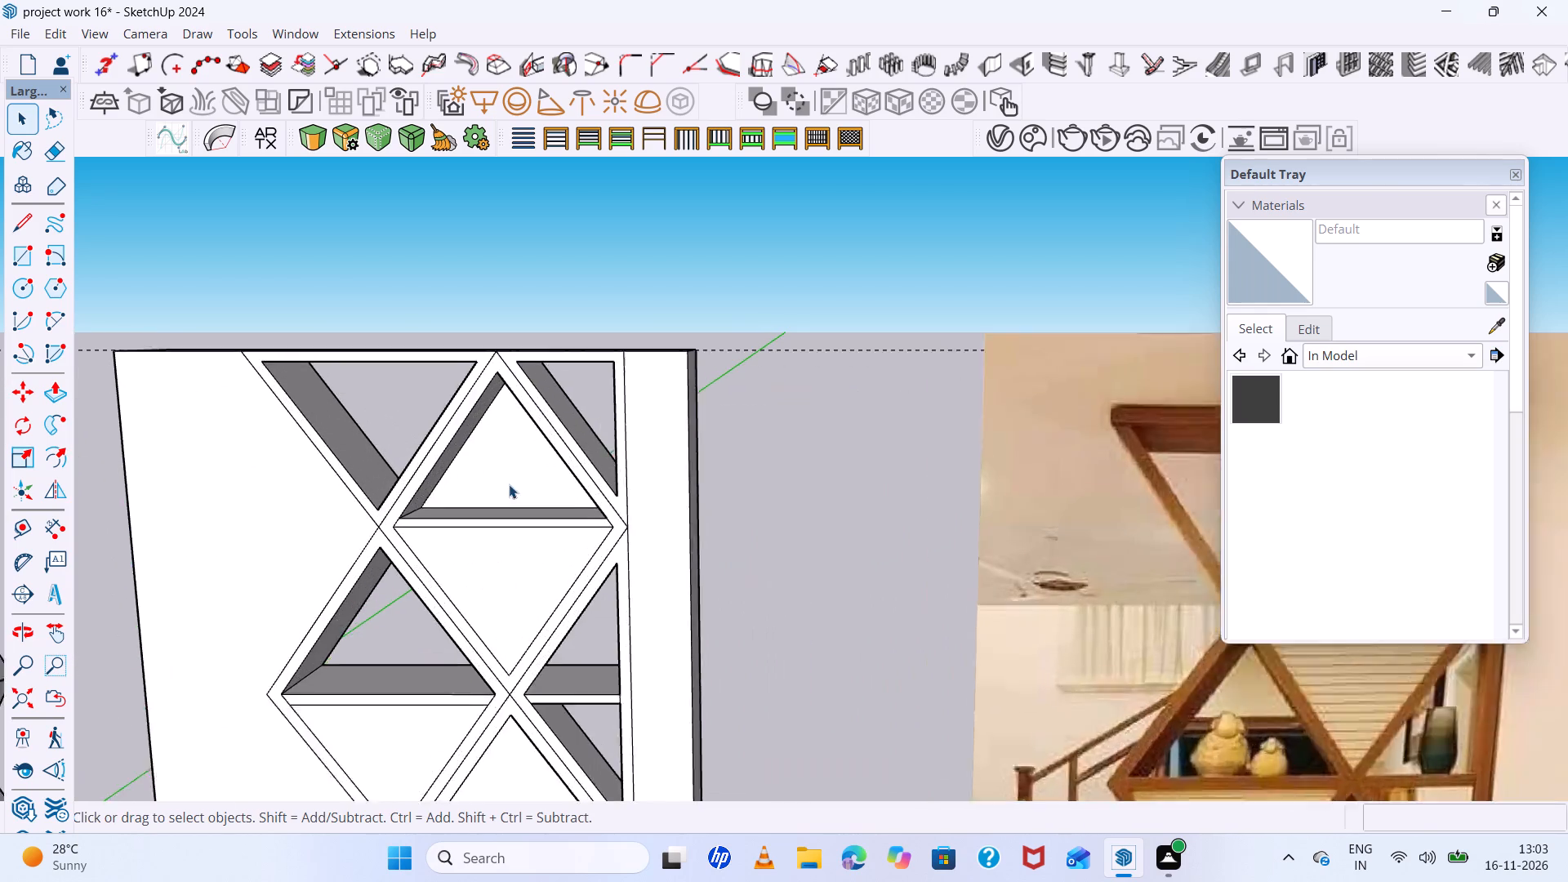
scroll(509, 484, up, 2)
scroll(466, 421, down, 12)
scroll(843, 480, up, 9)
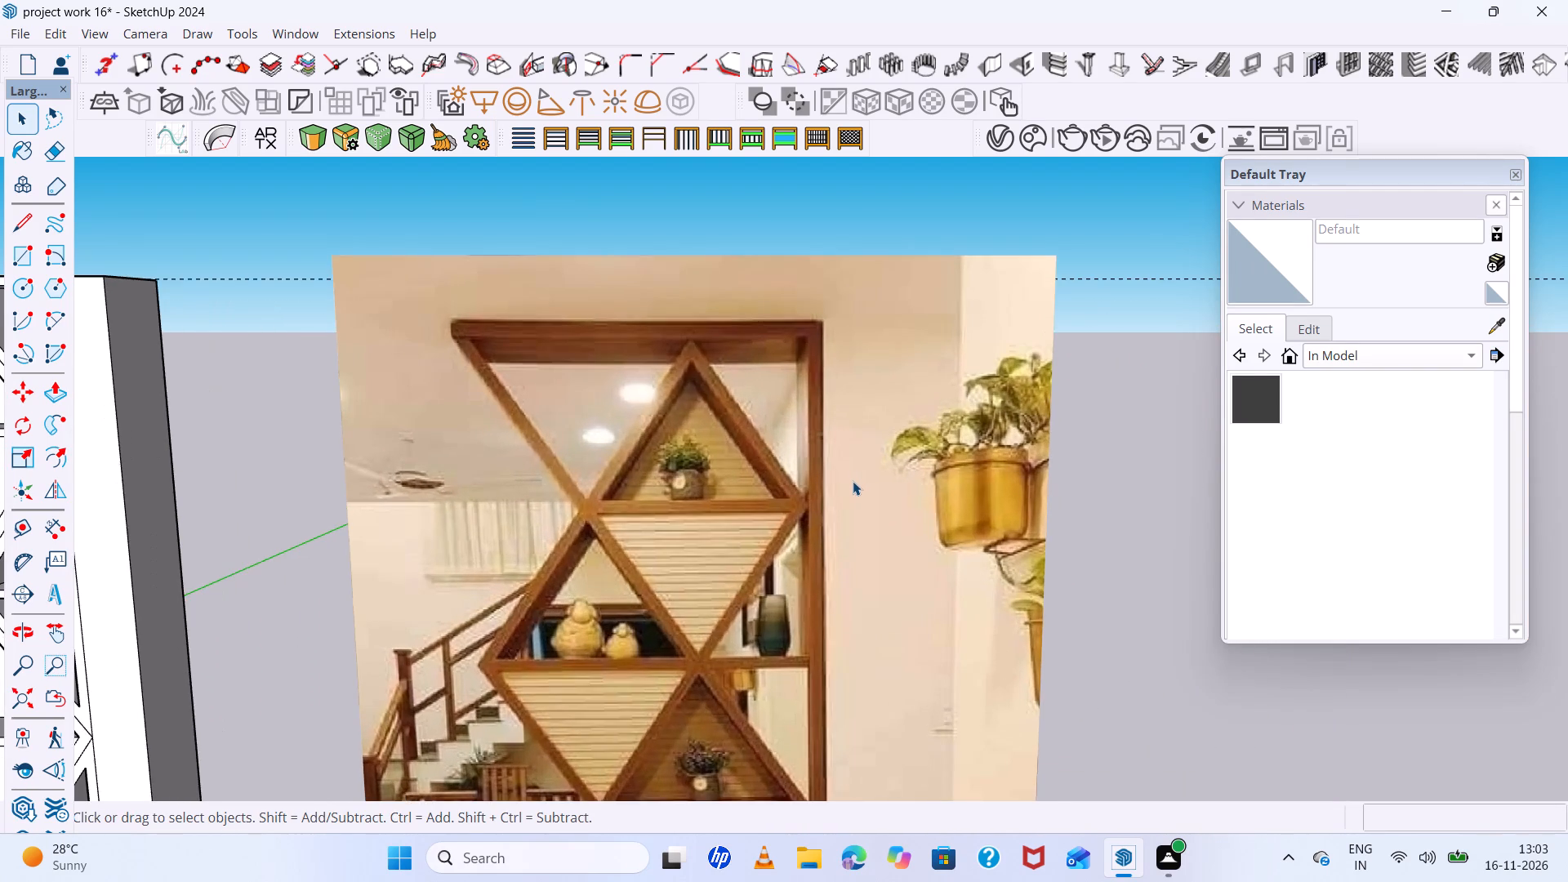
scroll(844, 488, down, 3)
middle_drag(839, 497, 776, 542)
scroll(190, 408, down, 5)
scroll(239, 429, up, 4)
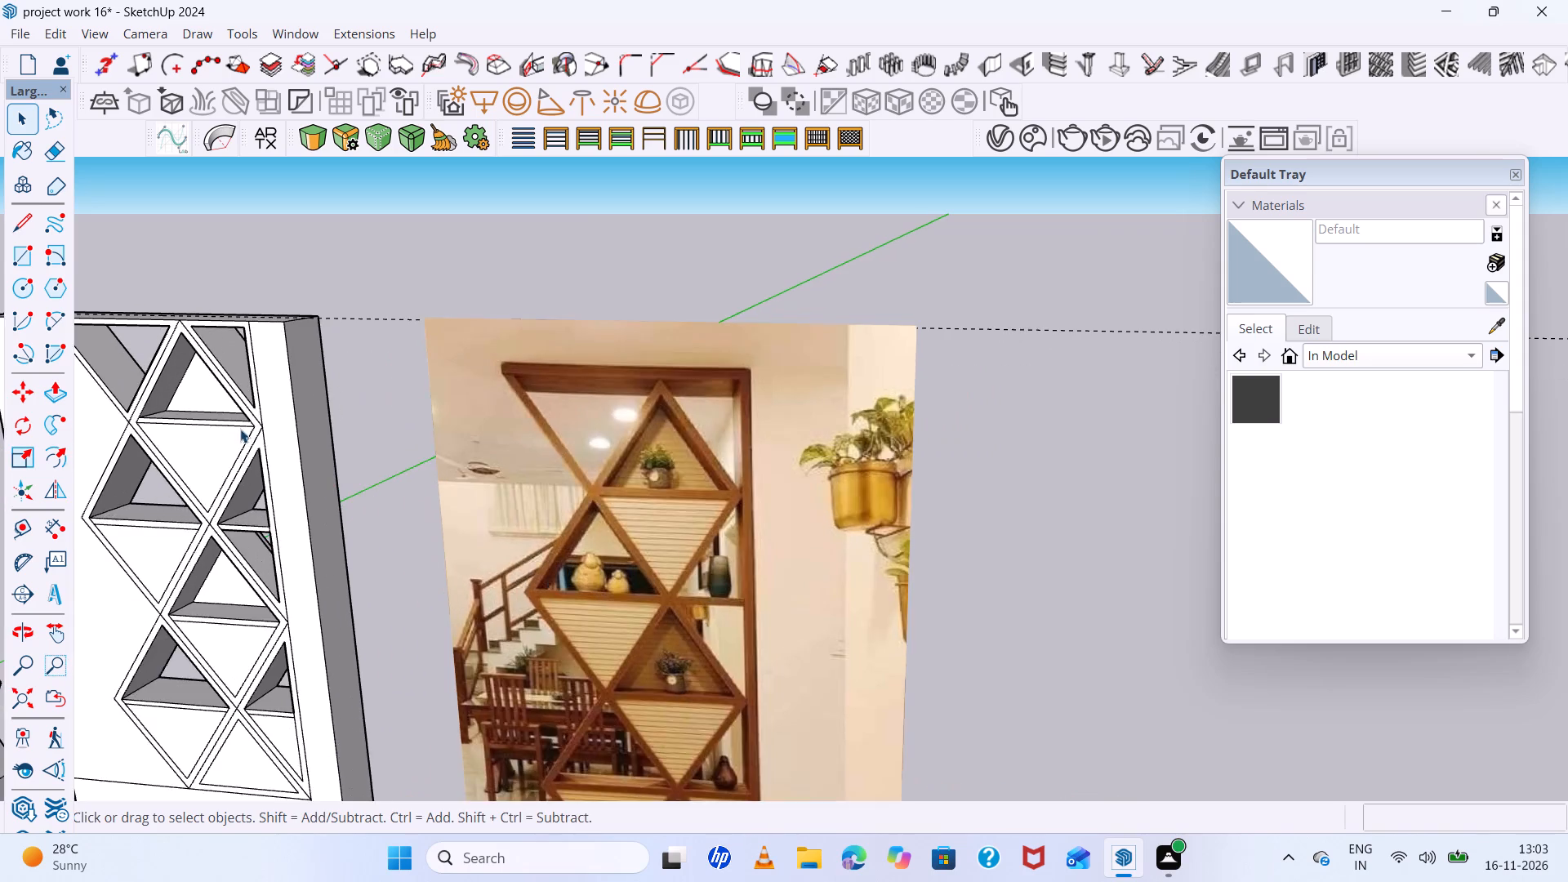
scroll(240, 429, down, 4)
middle_drag(250, 434, 386, 352)
scroll(692, 448, down, 6)
scroll(363, 405, up, 10)
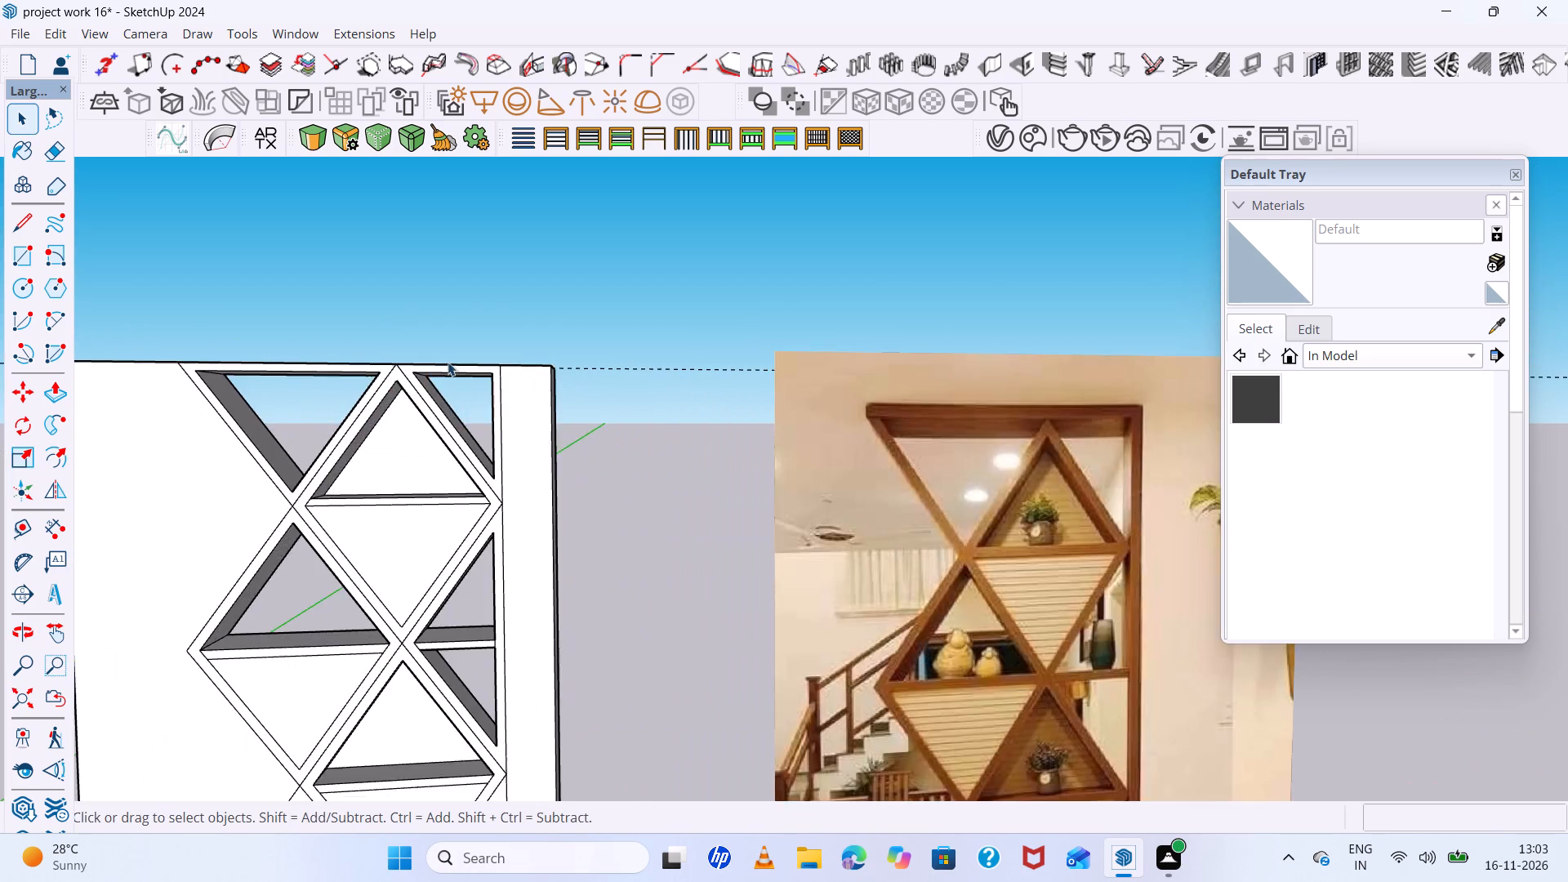
scroll(448, 362, up, 6)
scroll(364, 384, up, 8)
middle_drag(173, 386, 795, 502)
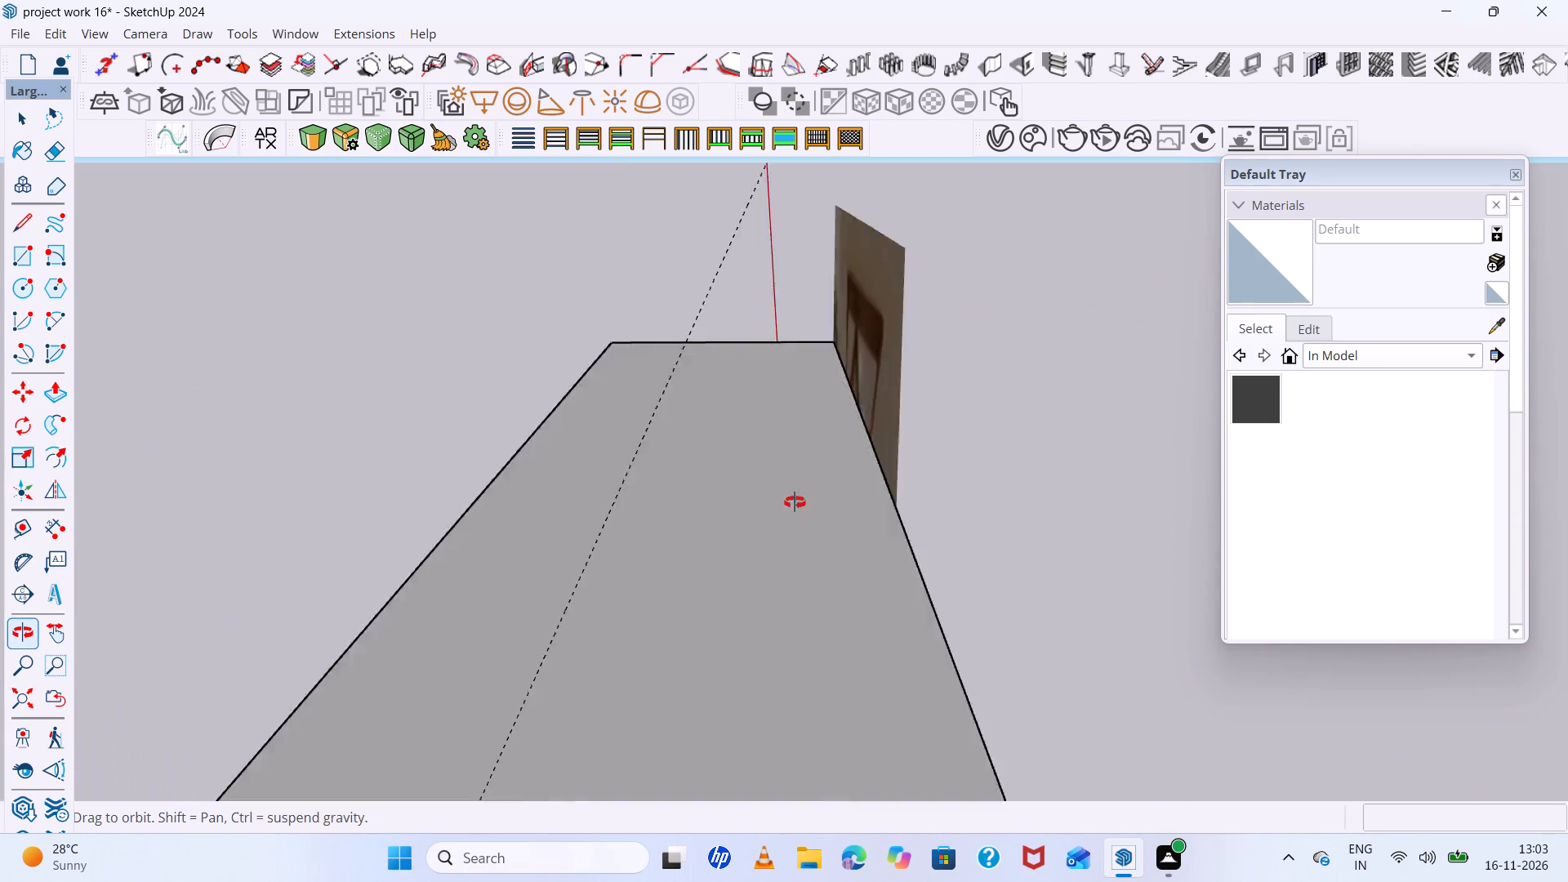
middle_drag(795, 502, 205, 512)
scroll(203, 512, down, 11)
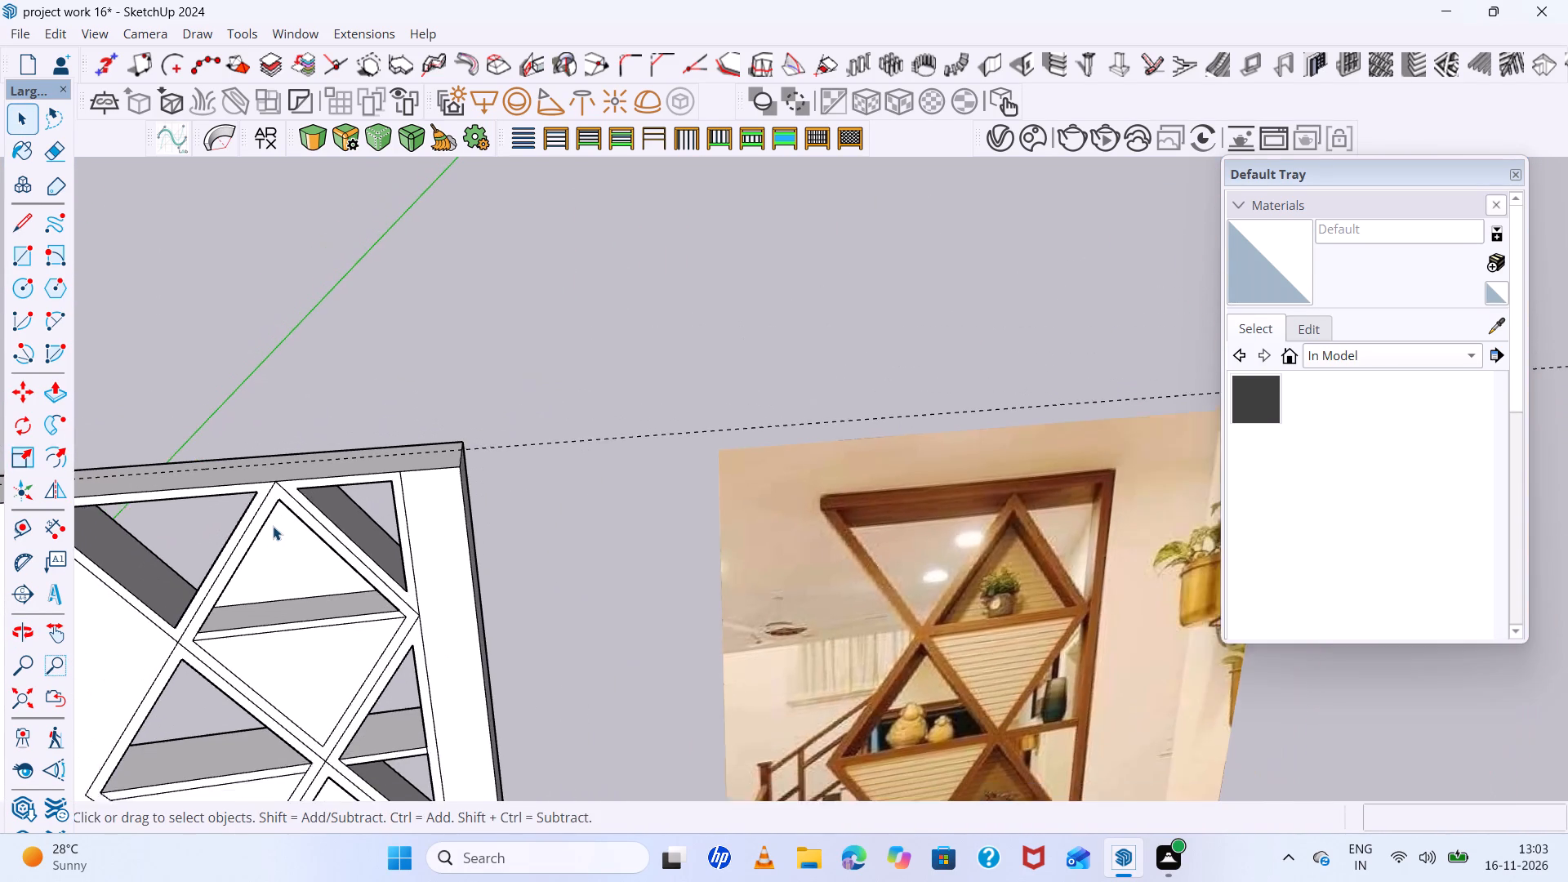
scroll(273, 526, down, 2)
scroll(834, 607, down, 3)
scroll(960, 635, up, 7)
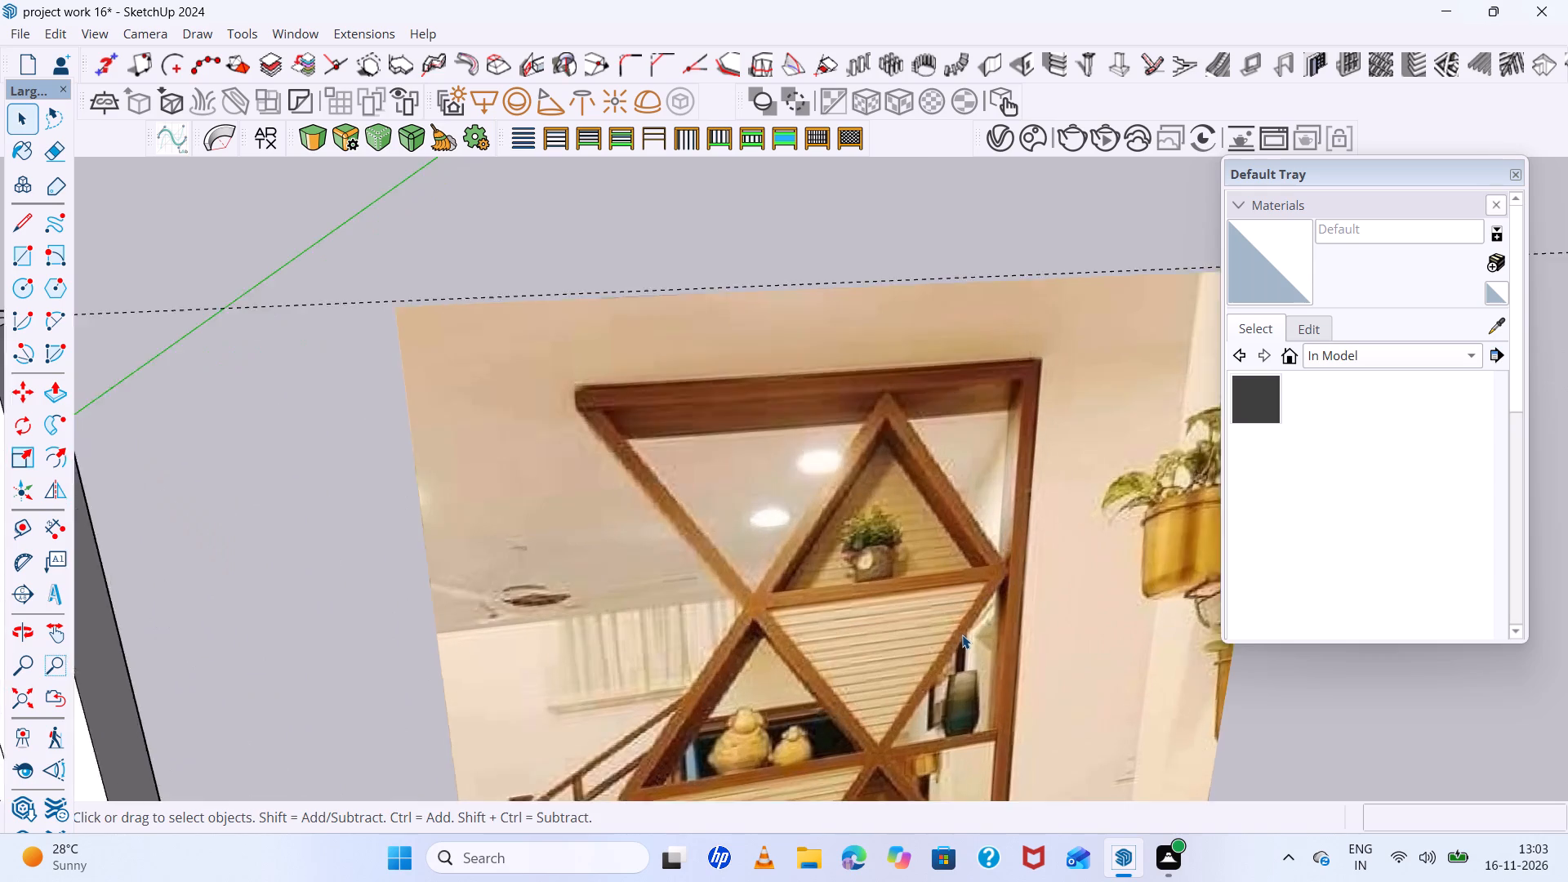
scroll(962, 635, up, 2)
middle_drag(954, 609, 788, 520)
scroll(788, 520, up, 1)
scroll(786, 521, down, 5)
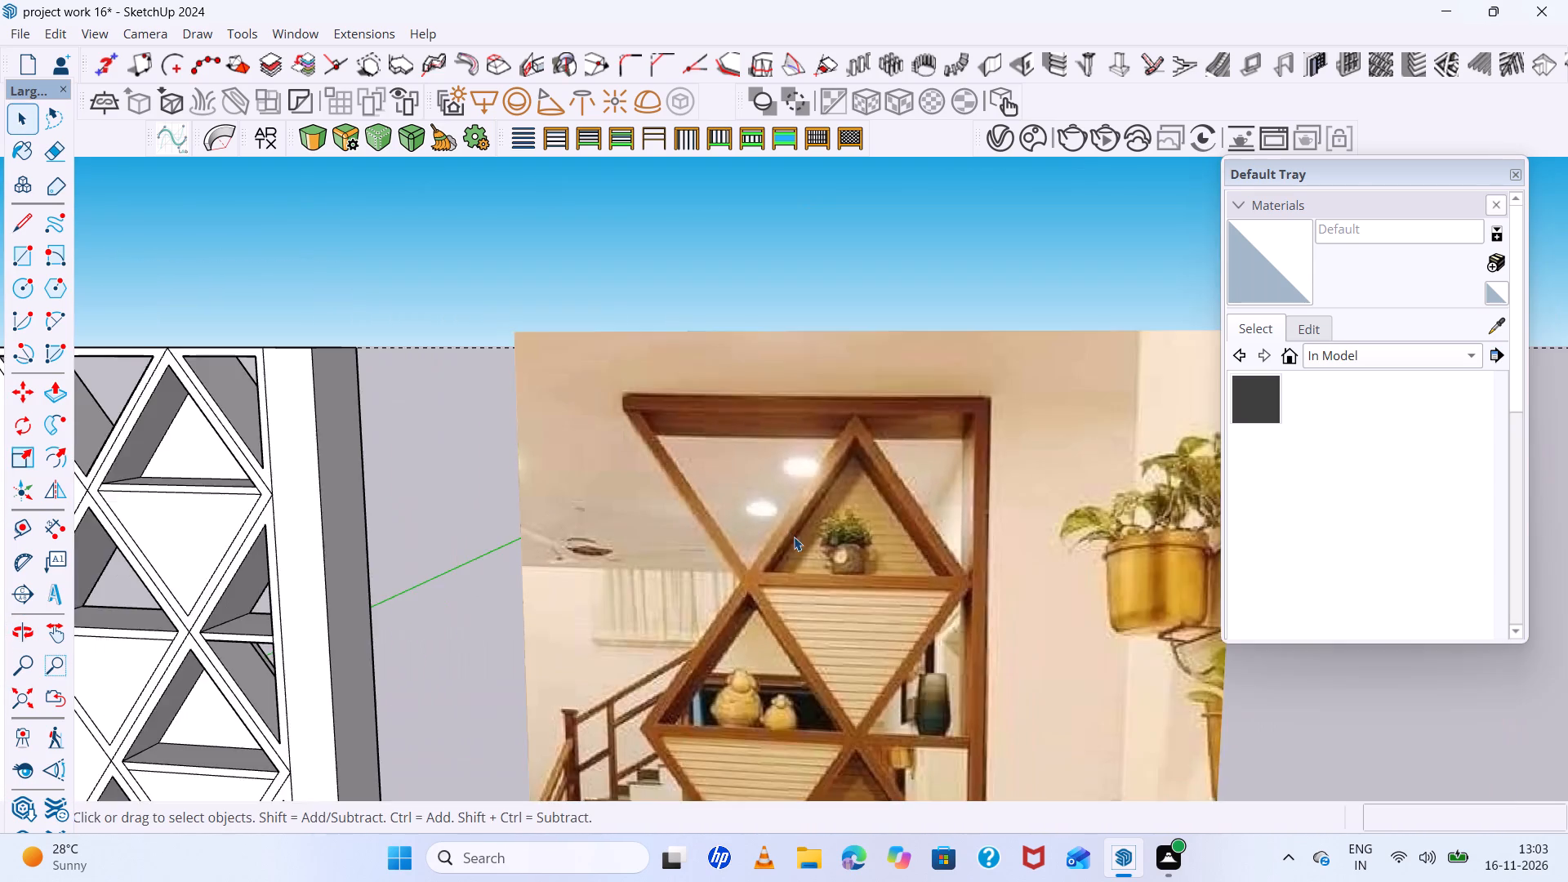
scroll(794, 537, down, 6)
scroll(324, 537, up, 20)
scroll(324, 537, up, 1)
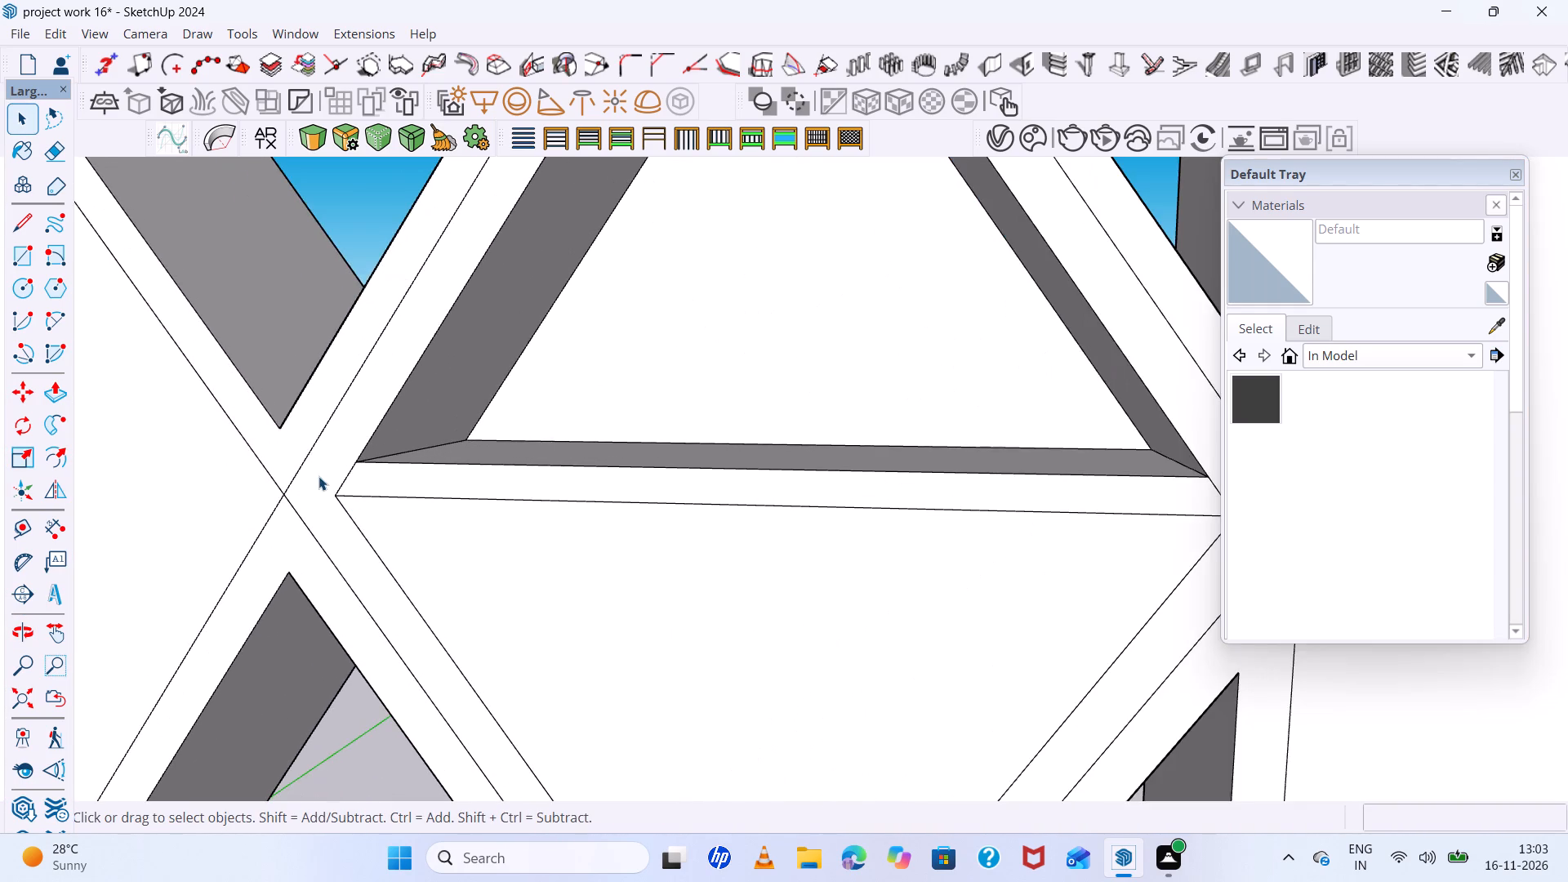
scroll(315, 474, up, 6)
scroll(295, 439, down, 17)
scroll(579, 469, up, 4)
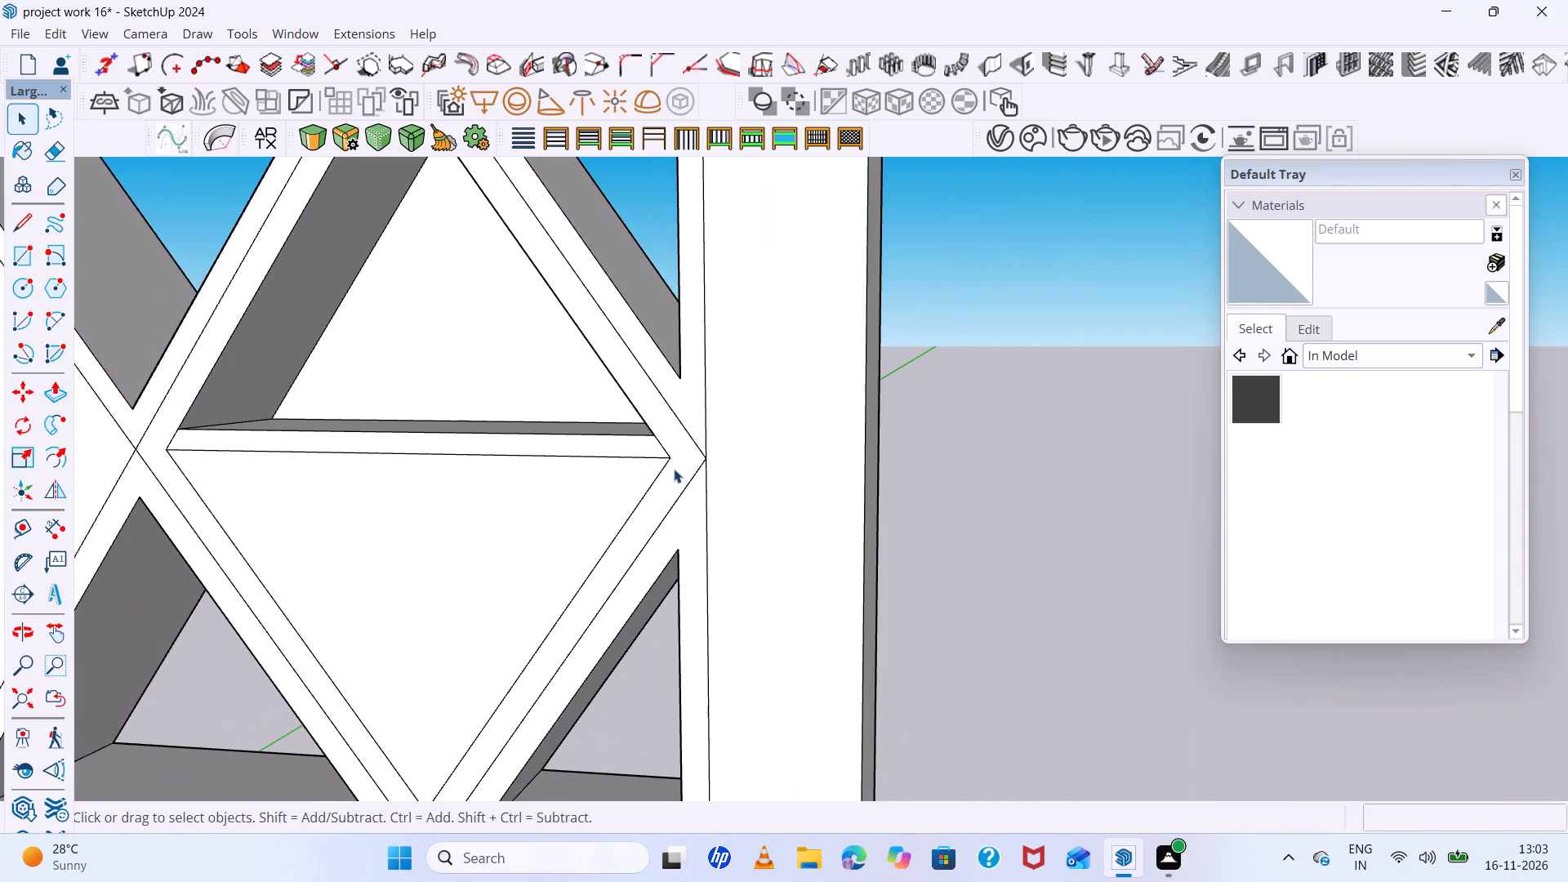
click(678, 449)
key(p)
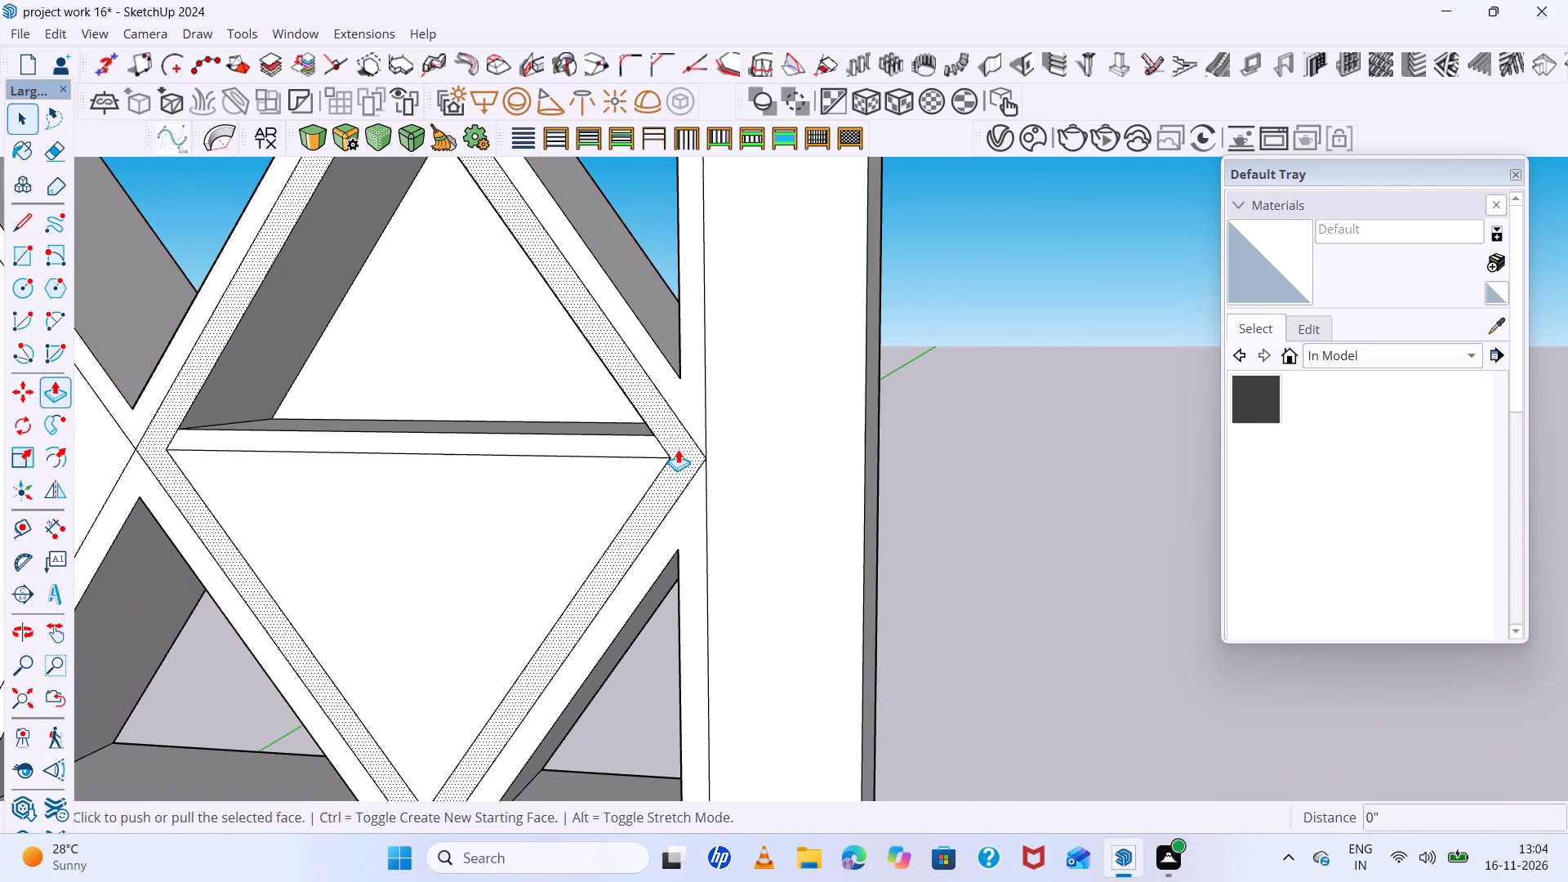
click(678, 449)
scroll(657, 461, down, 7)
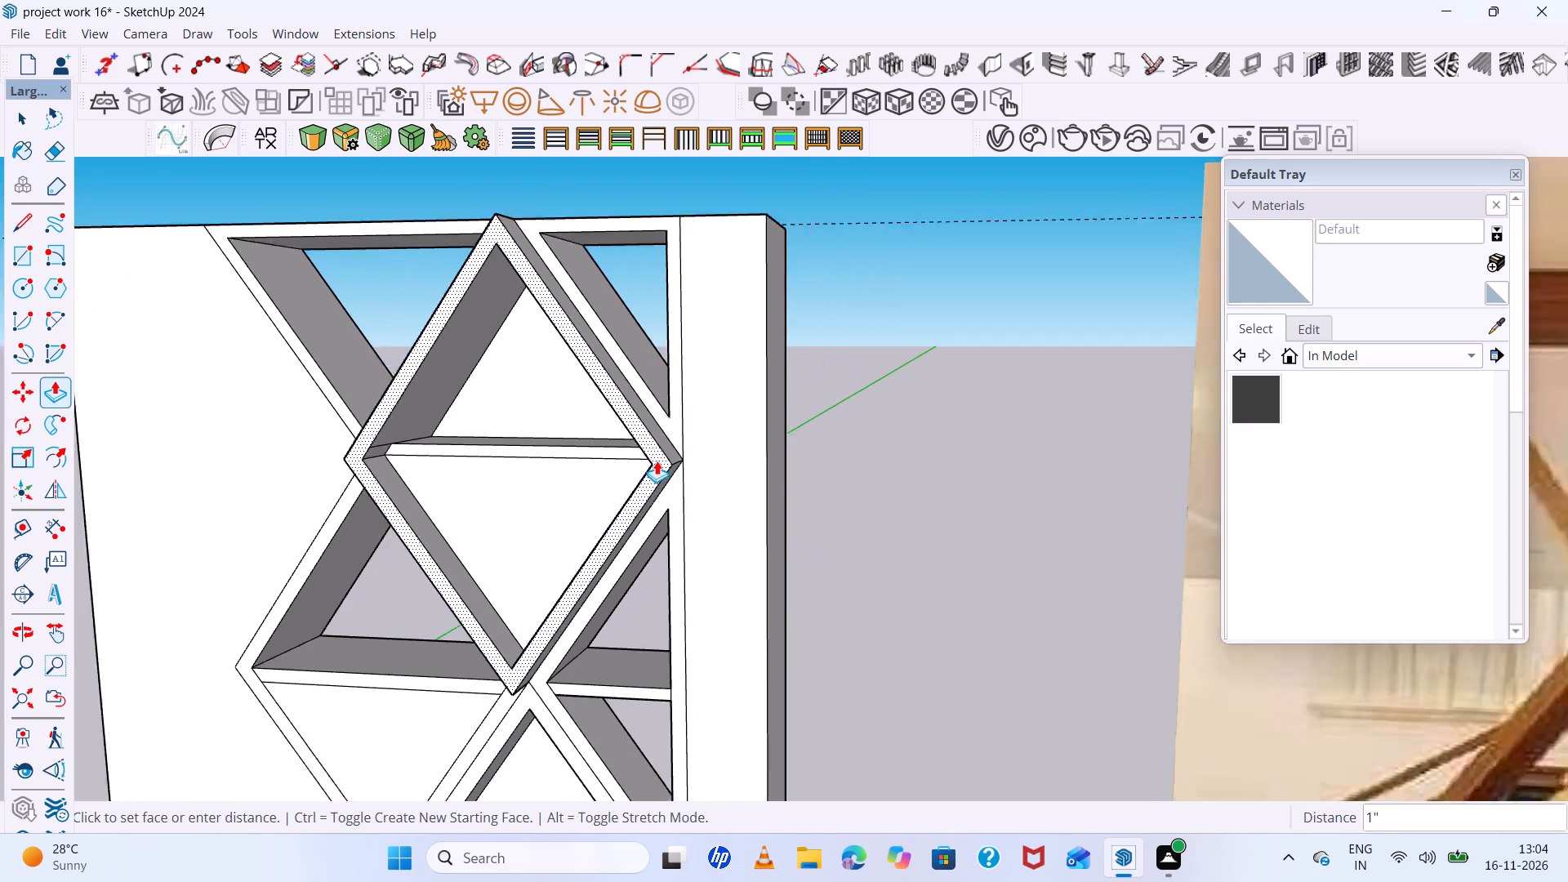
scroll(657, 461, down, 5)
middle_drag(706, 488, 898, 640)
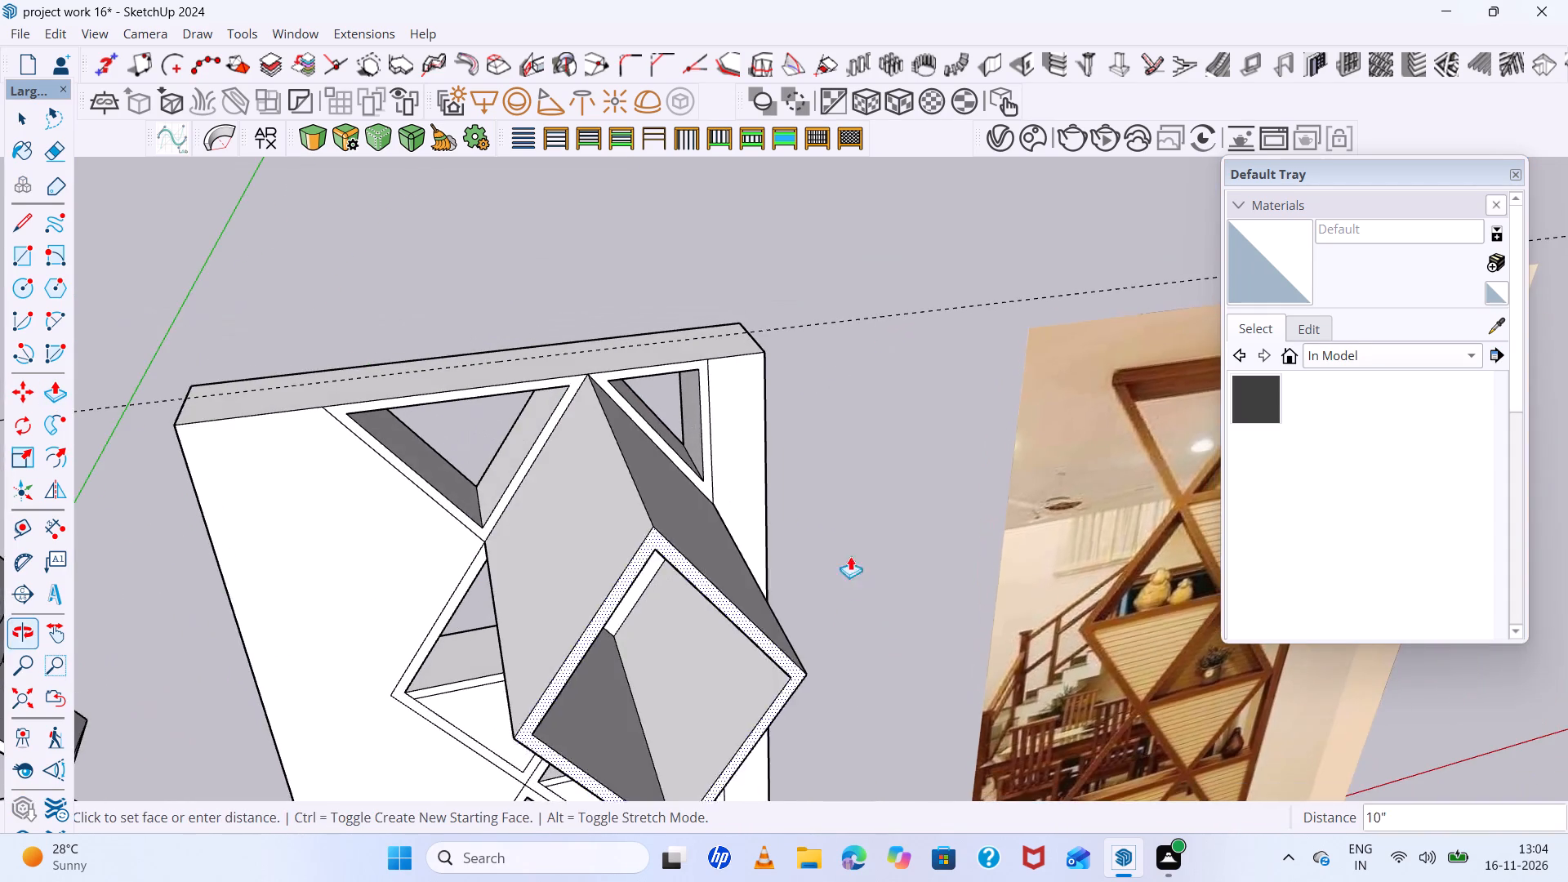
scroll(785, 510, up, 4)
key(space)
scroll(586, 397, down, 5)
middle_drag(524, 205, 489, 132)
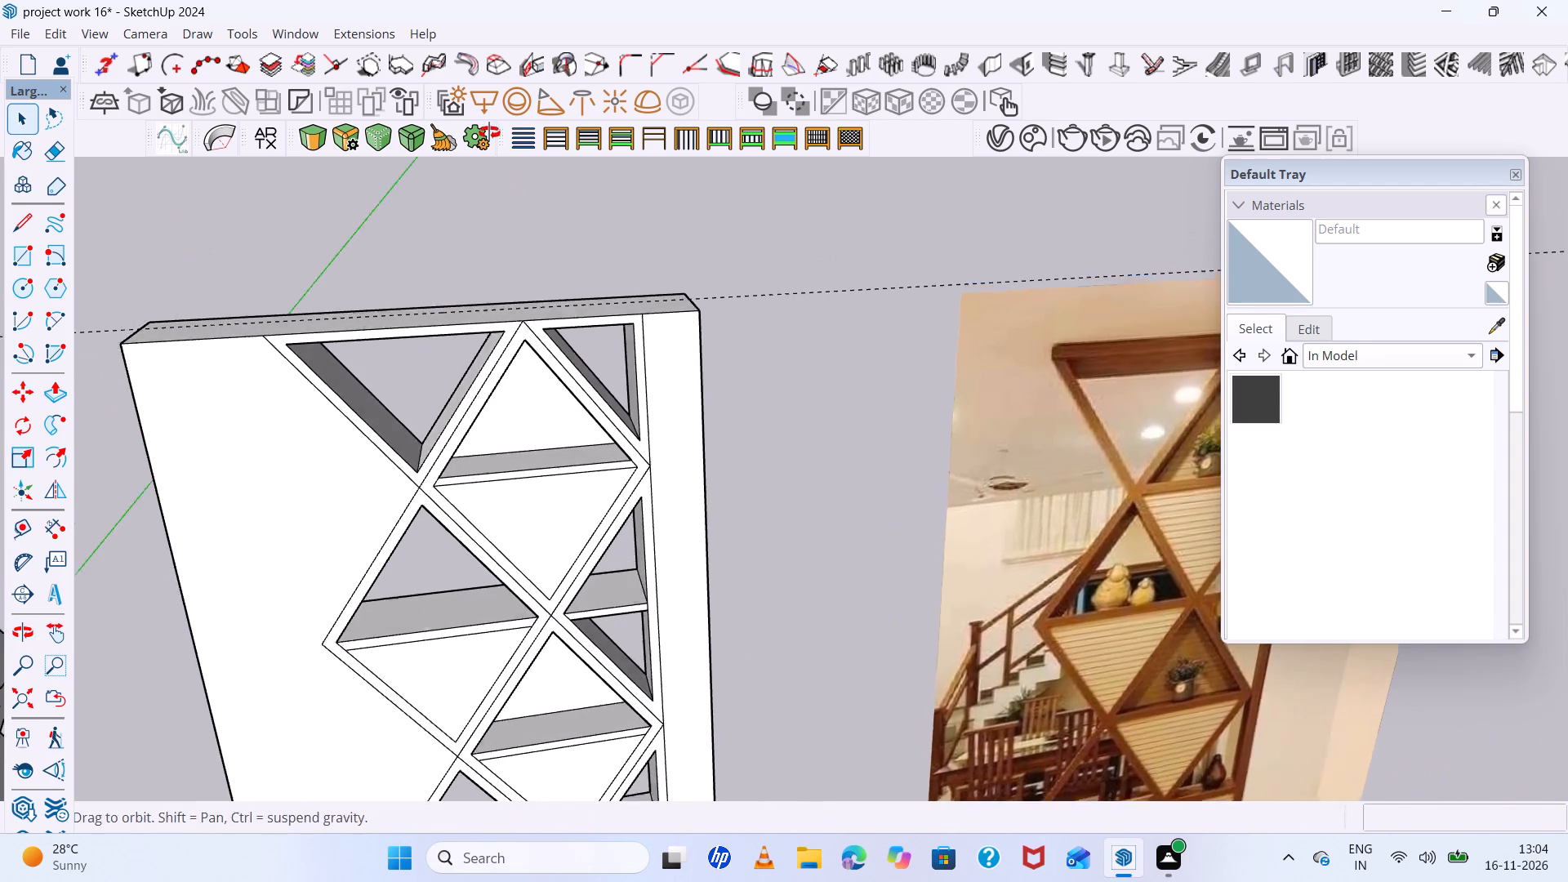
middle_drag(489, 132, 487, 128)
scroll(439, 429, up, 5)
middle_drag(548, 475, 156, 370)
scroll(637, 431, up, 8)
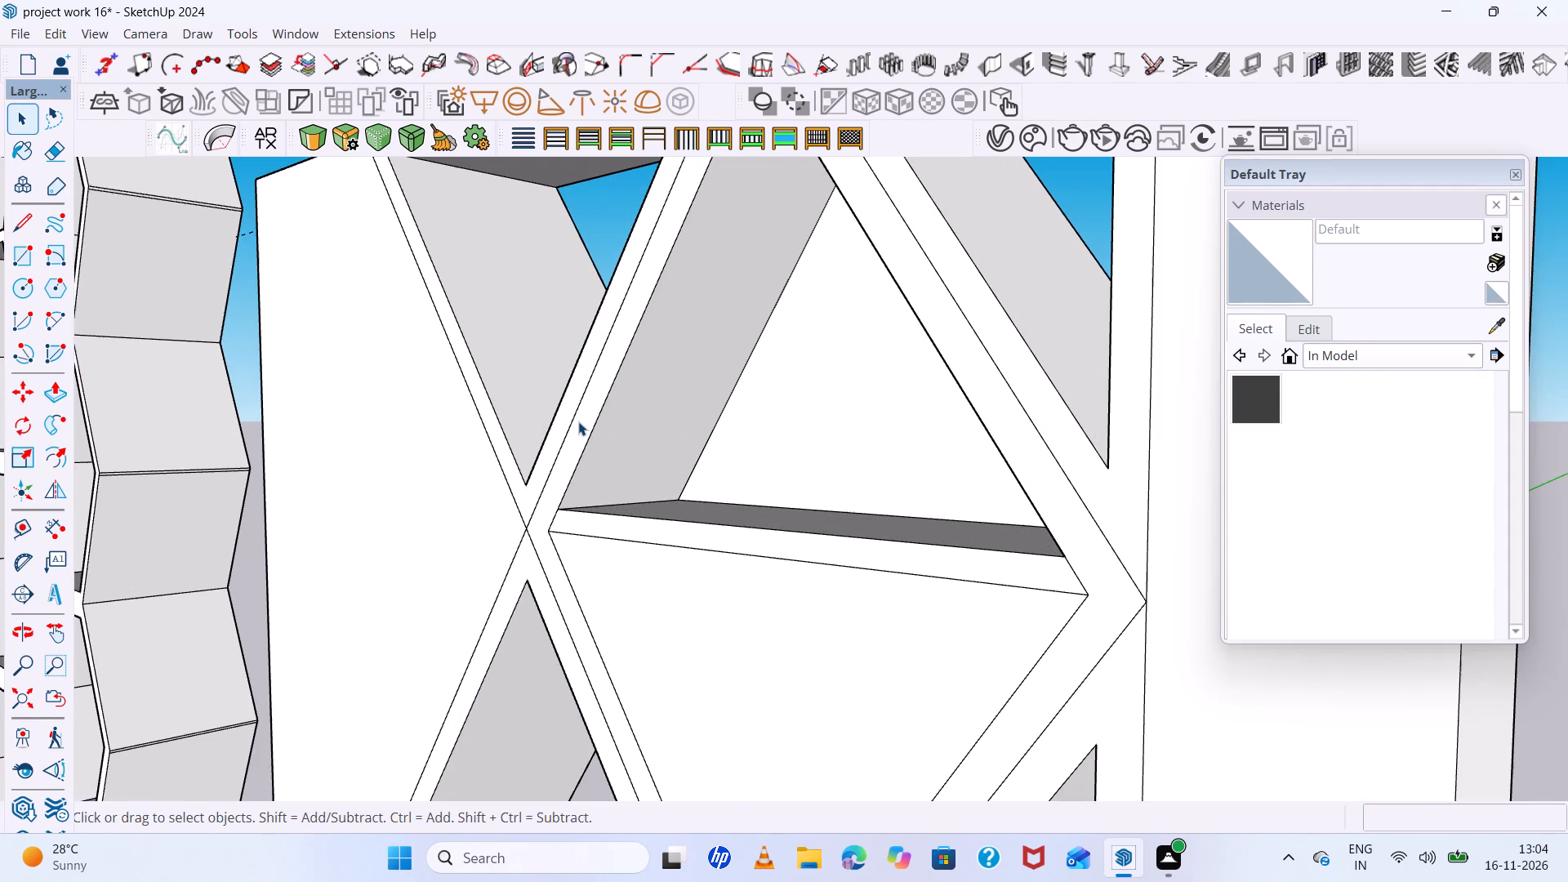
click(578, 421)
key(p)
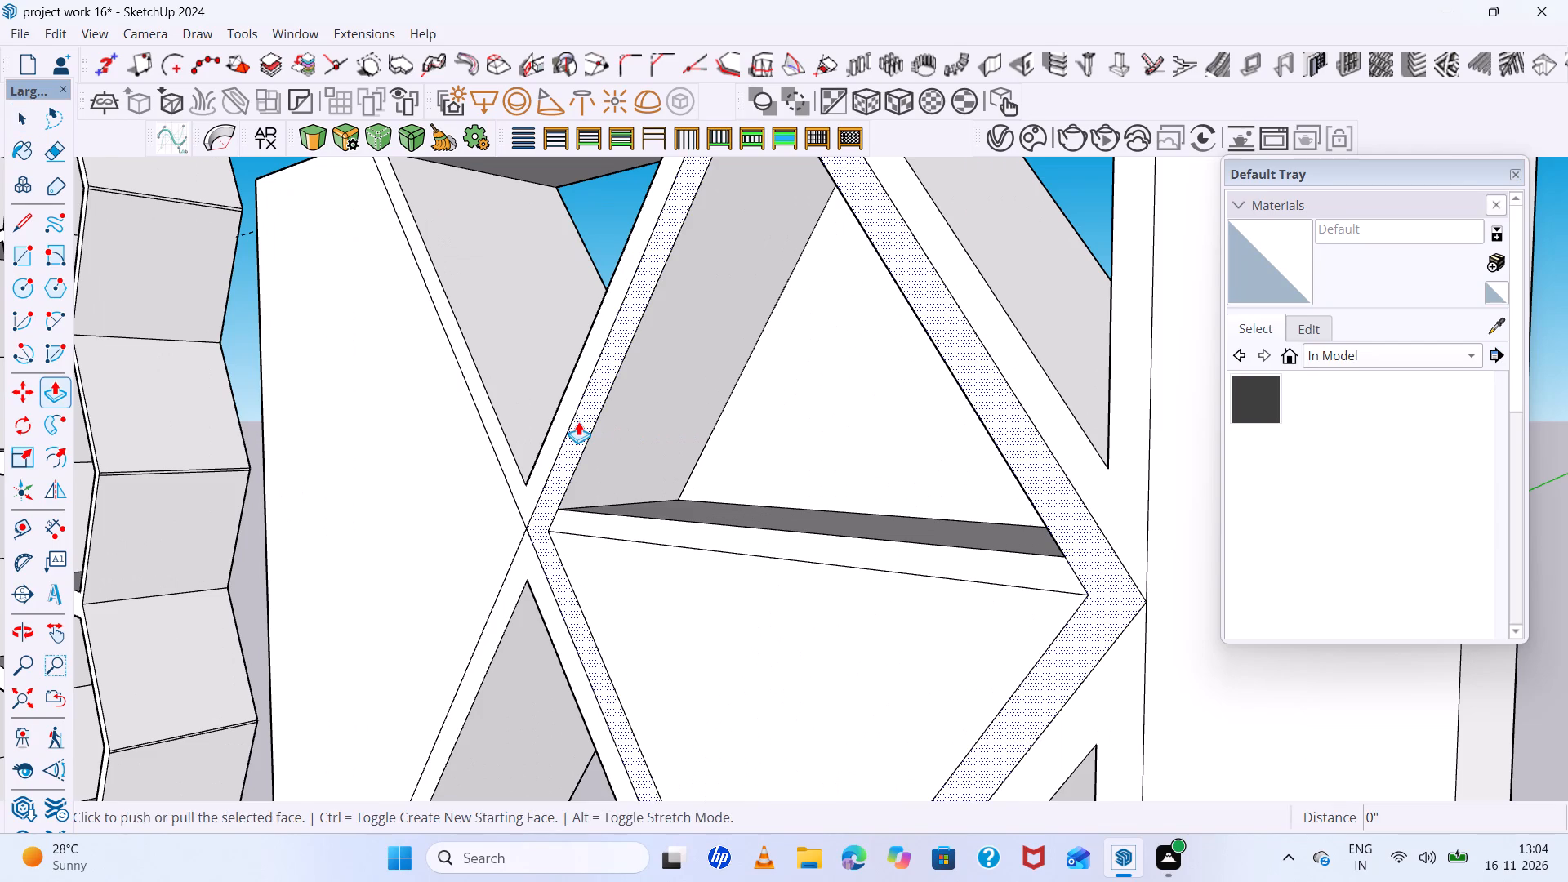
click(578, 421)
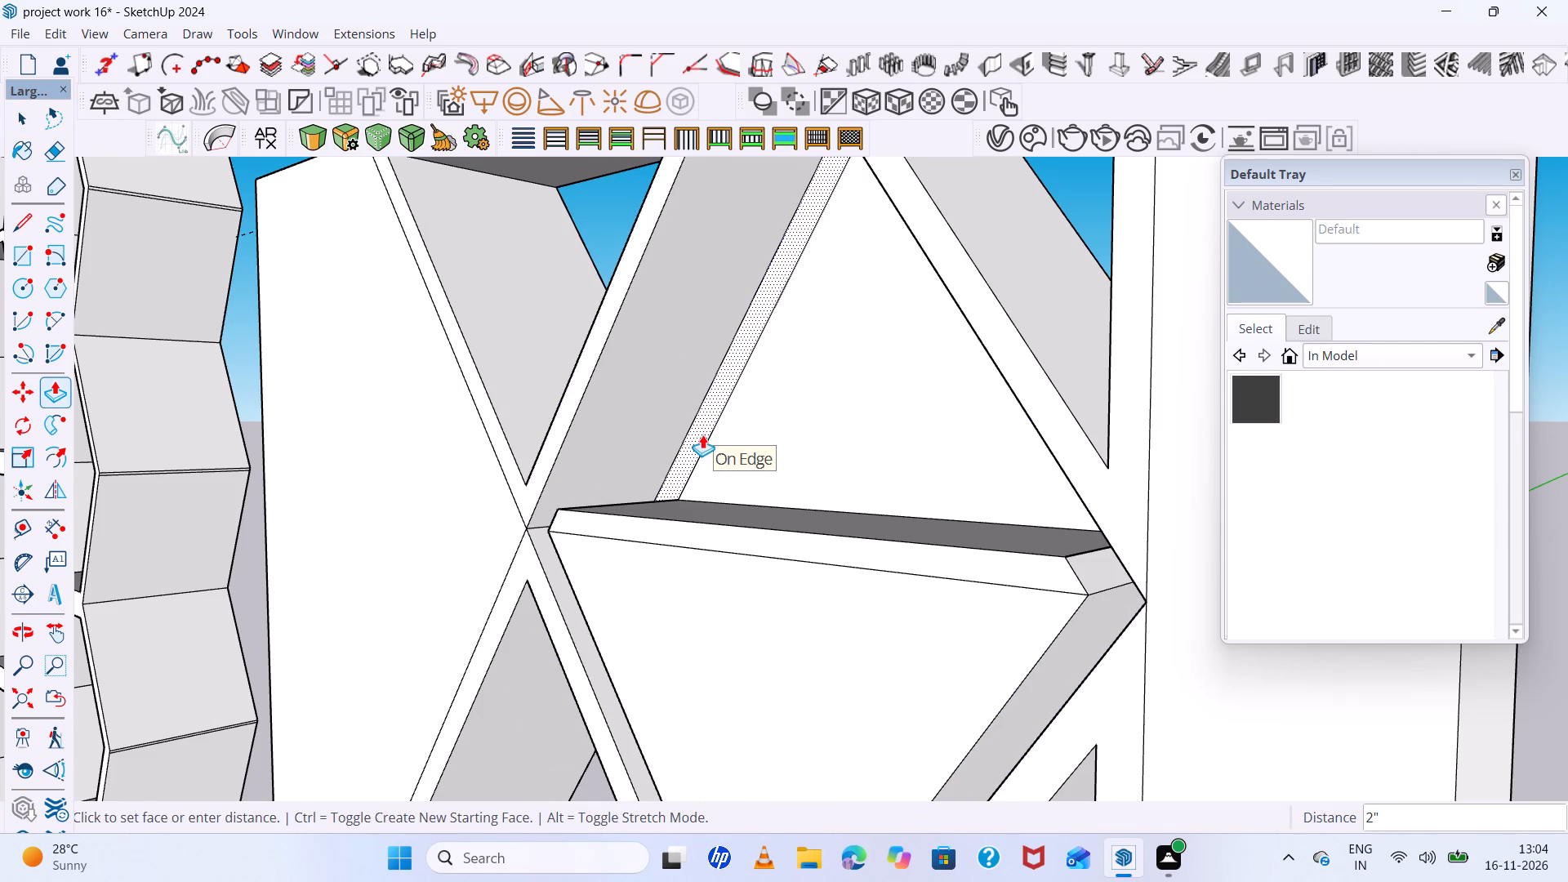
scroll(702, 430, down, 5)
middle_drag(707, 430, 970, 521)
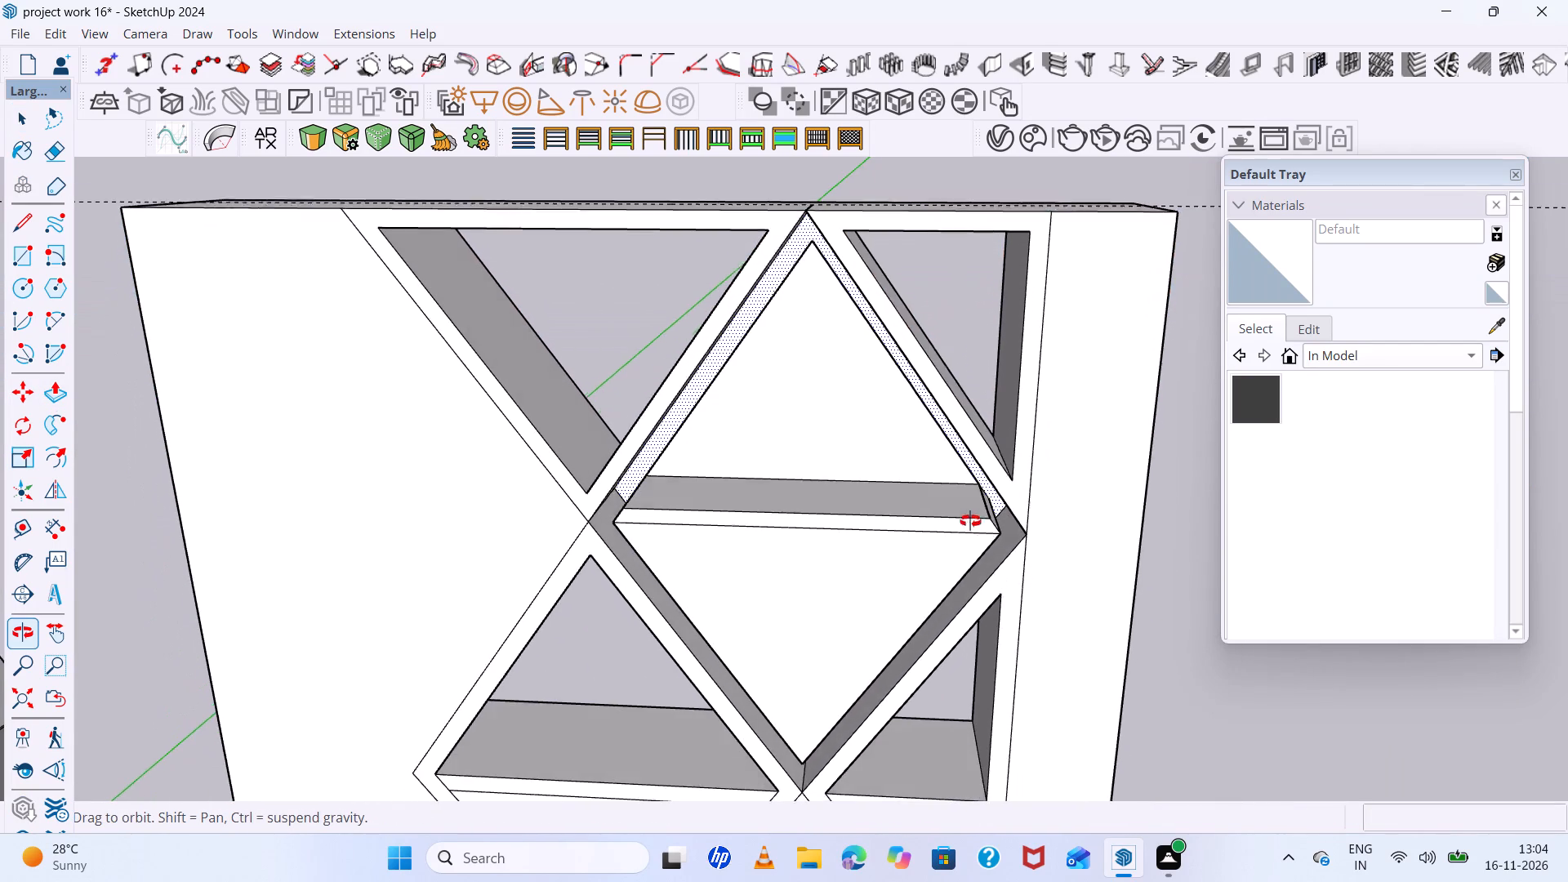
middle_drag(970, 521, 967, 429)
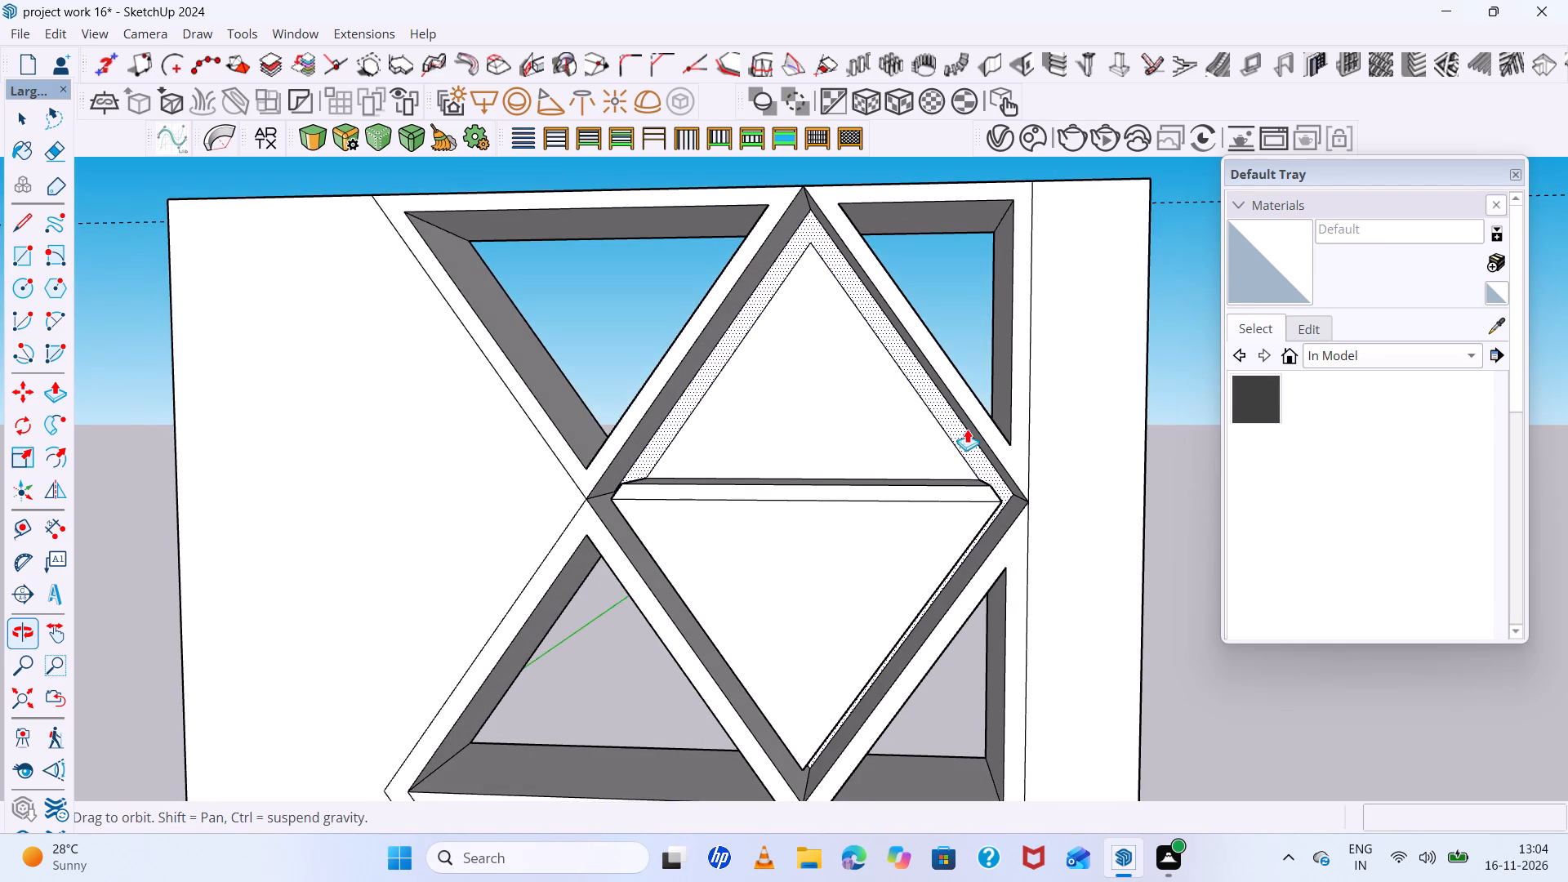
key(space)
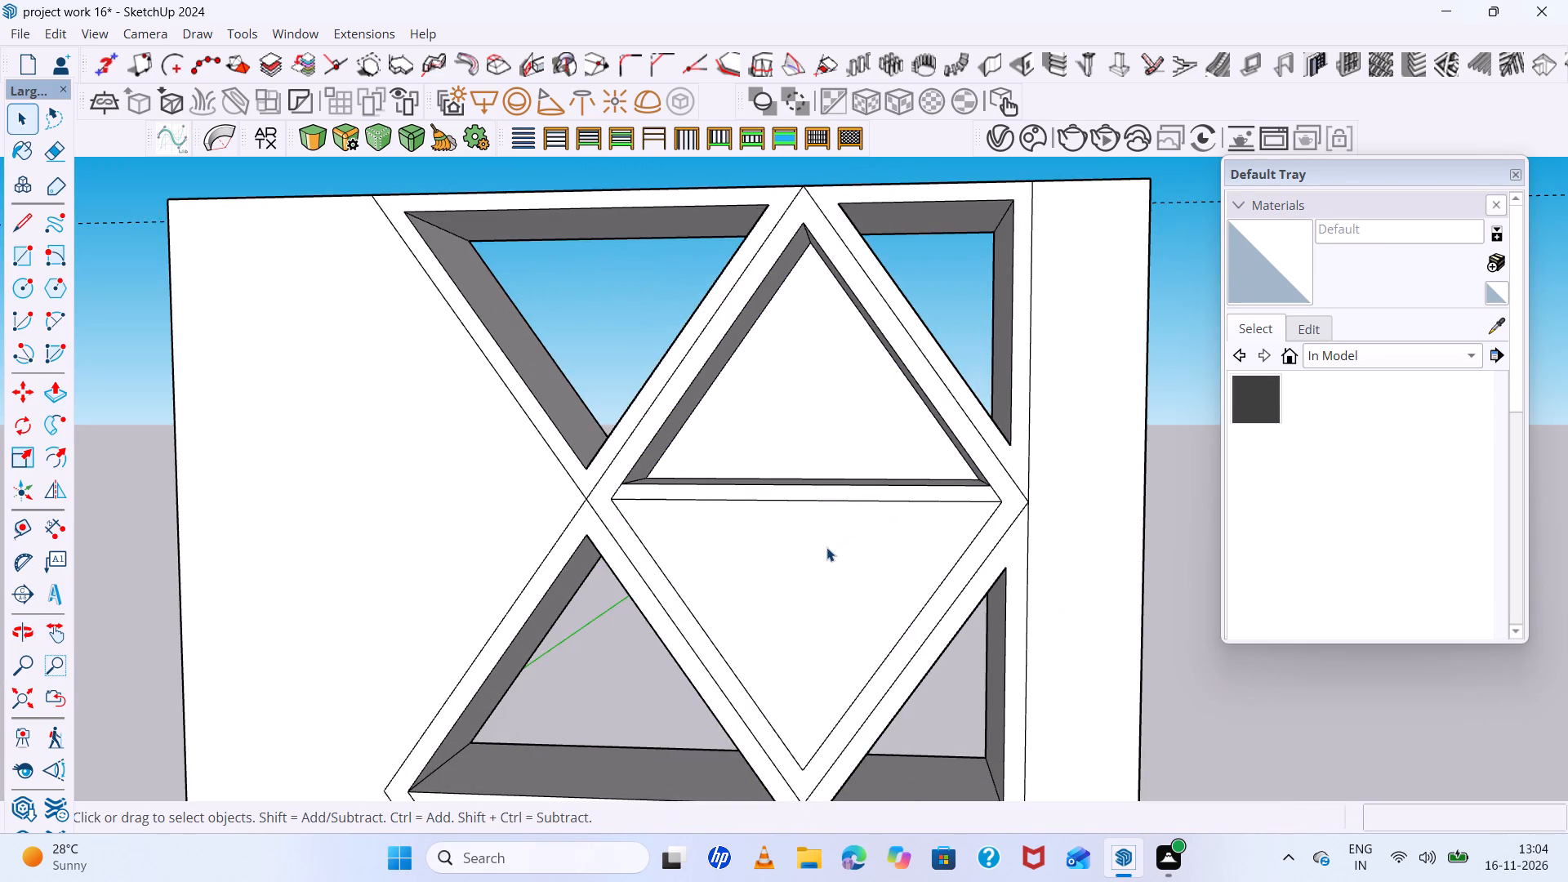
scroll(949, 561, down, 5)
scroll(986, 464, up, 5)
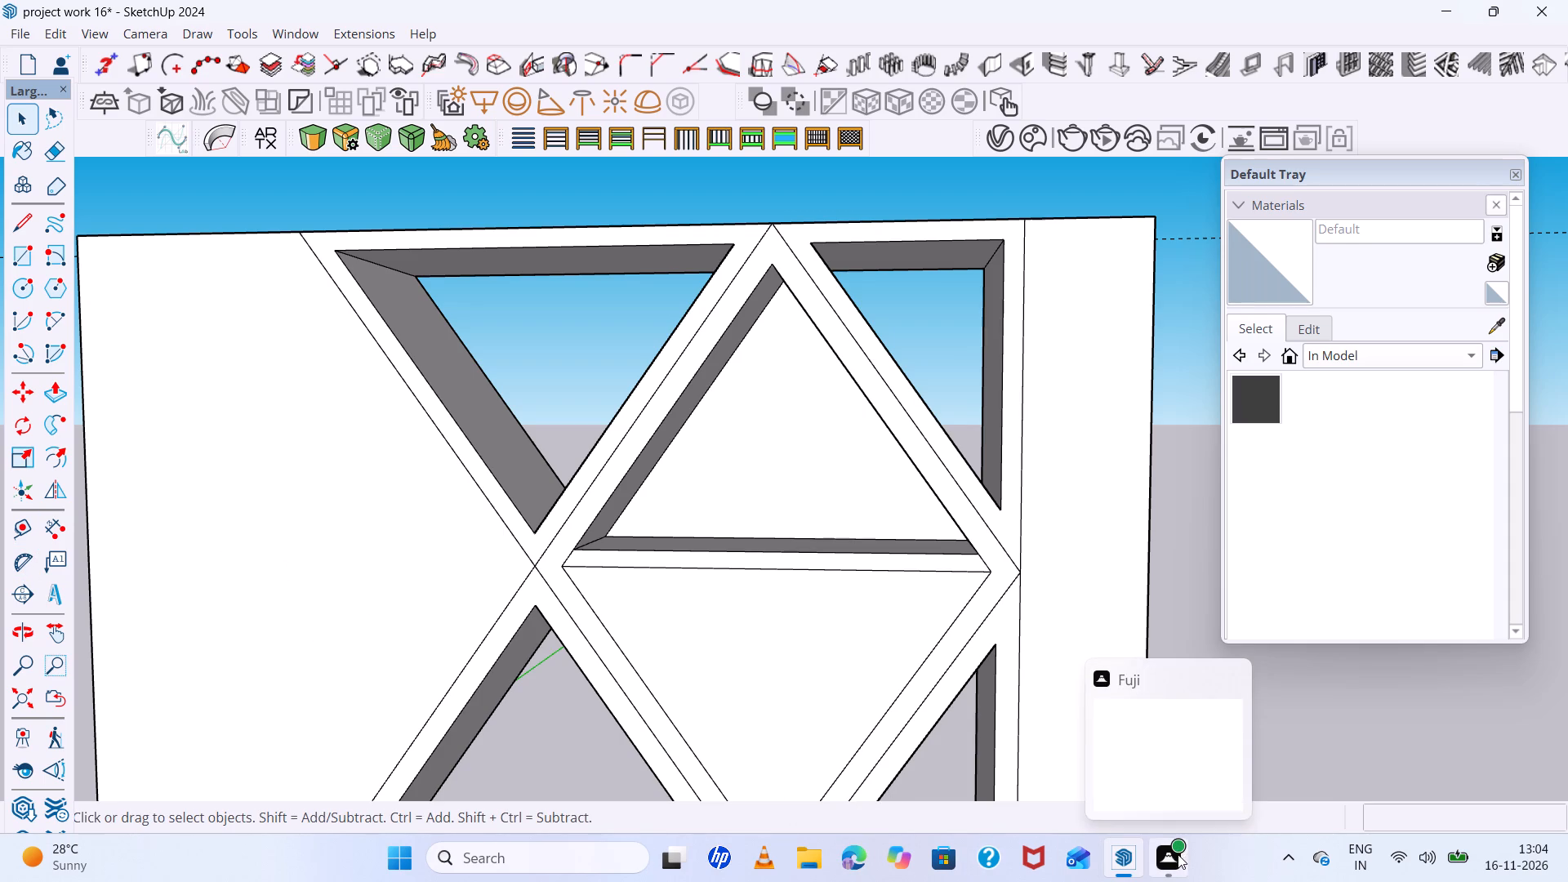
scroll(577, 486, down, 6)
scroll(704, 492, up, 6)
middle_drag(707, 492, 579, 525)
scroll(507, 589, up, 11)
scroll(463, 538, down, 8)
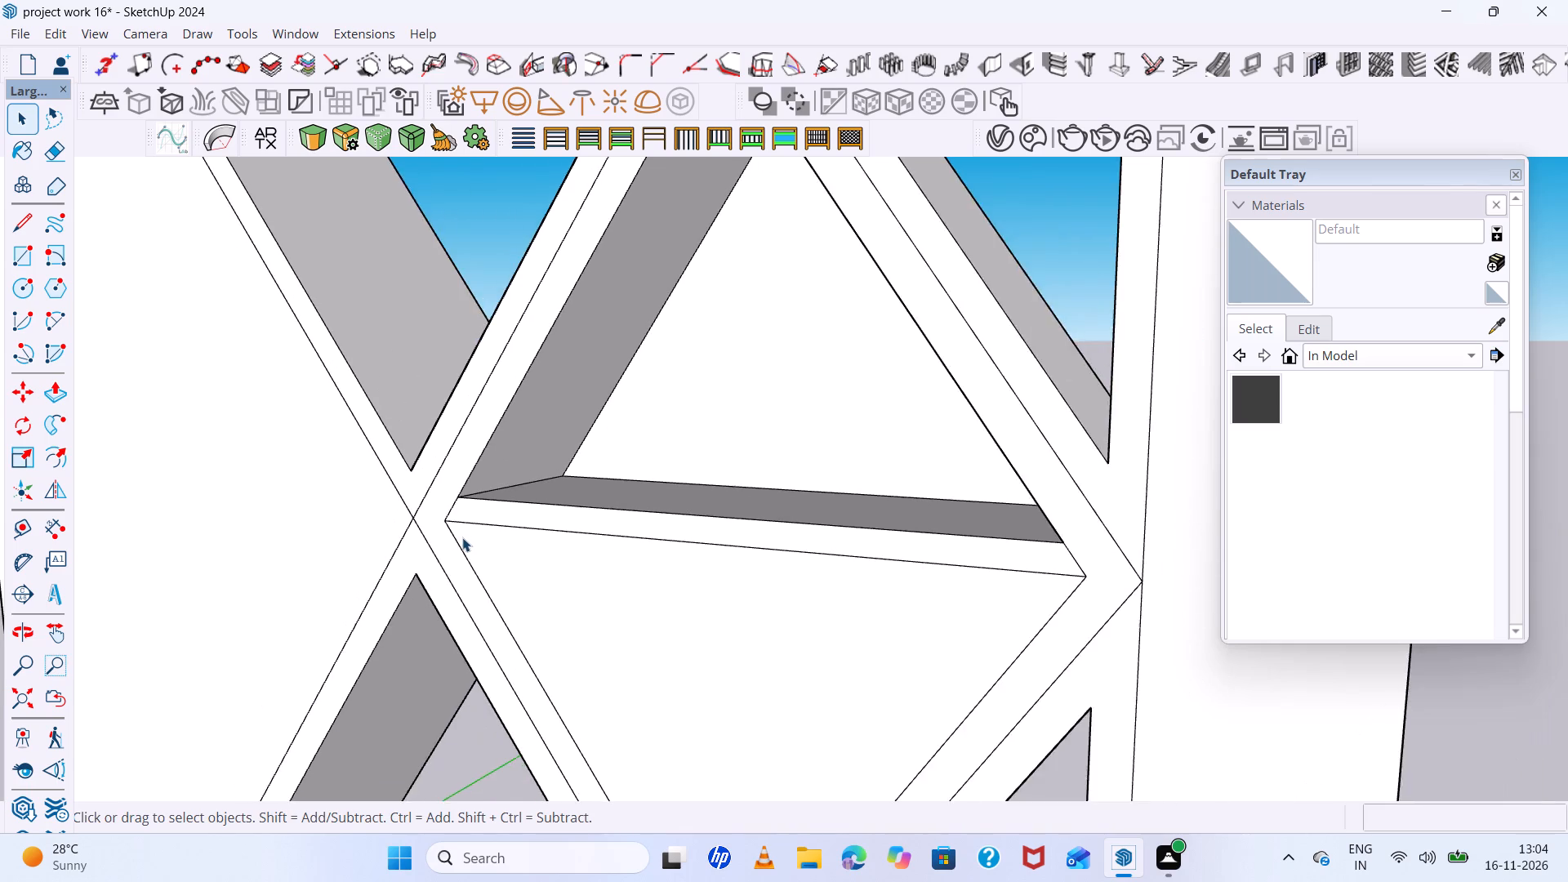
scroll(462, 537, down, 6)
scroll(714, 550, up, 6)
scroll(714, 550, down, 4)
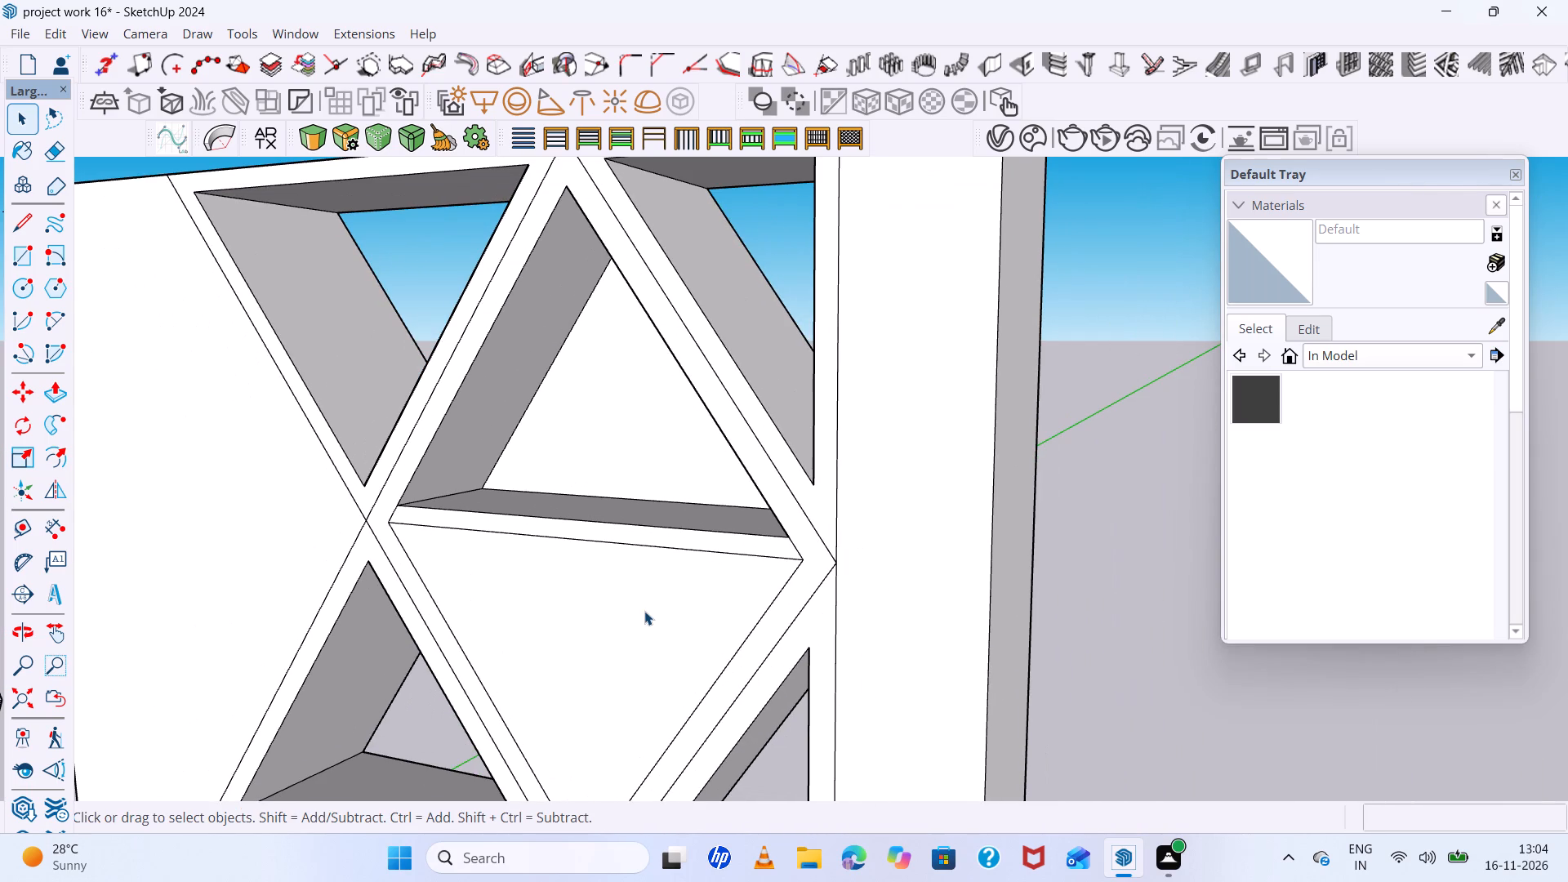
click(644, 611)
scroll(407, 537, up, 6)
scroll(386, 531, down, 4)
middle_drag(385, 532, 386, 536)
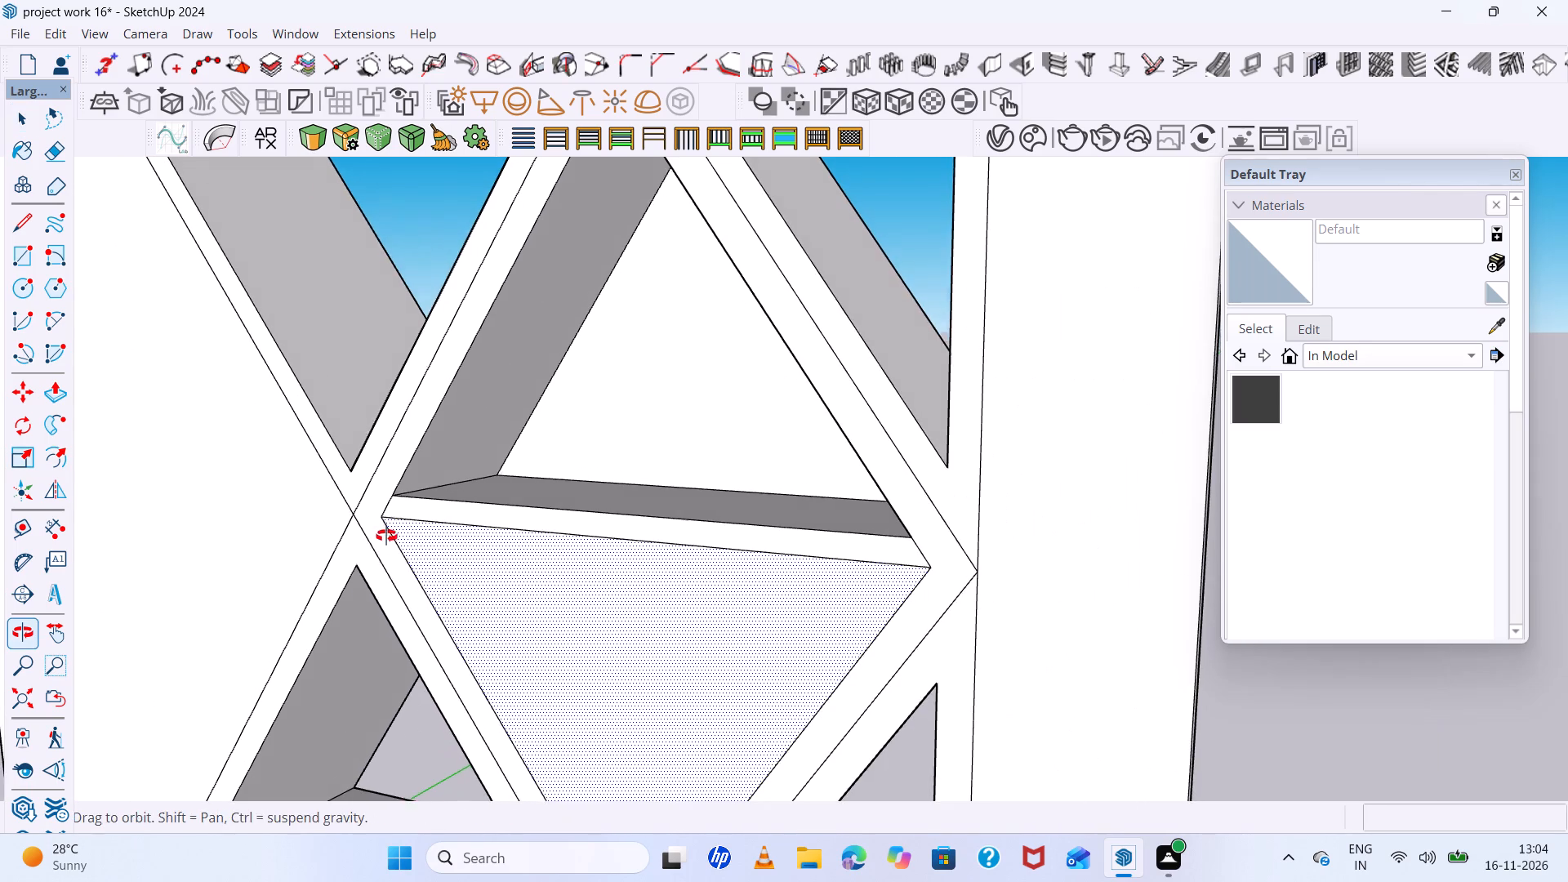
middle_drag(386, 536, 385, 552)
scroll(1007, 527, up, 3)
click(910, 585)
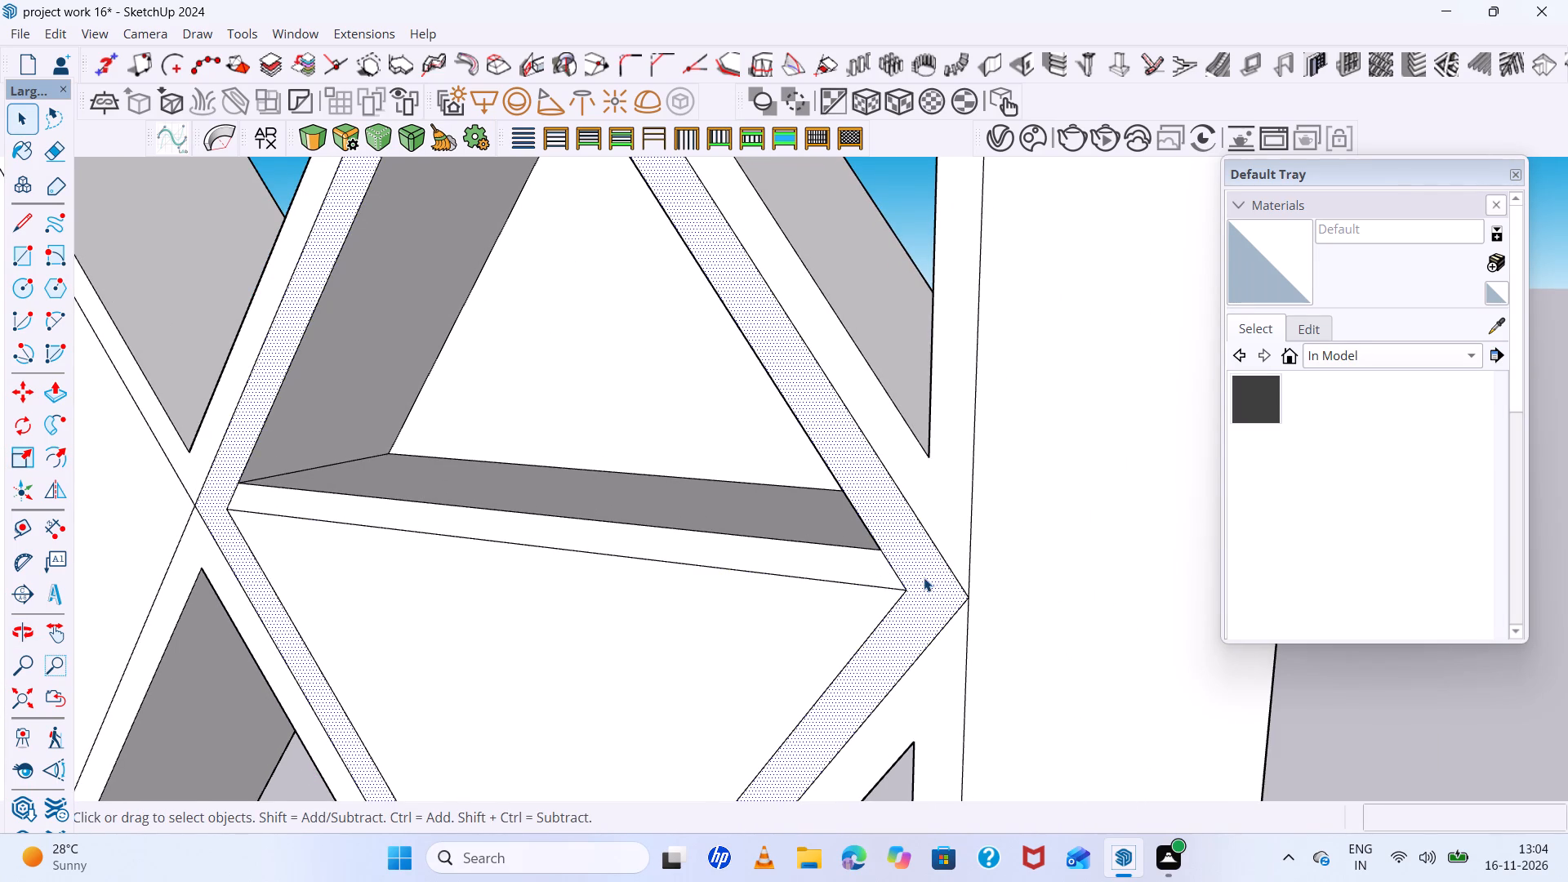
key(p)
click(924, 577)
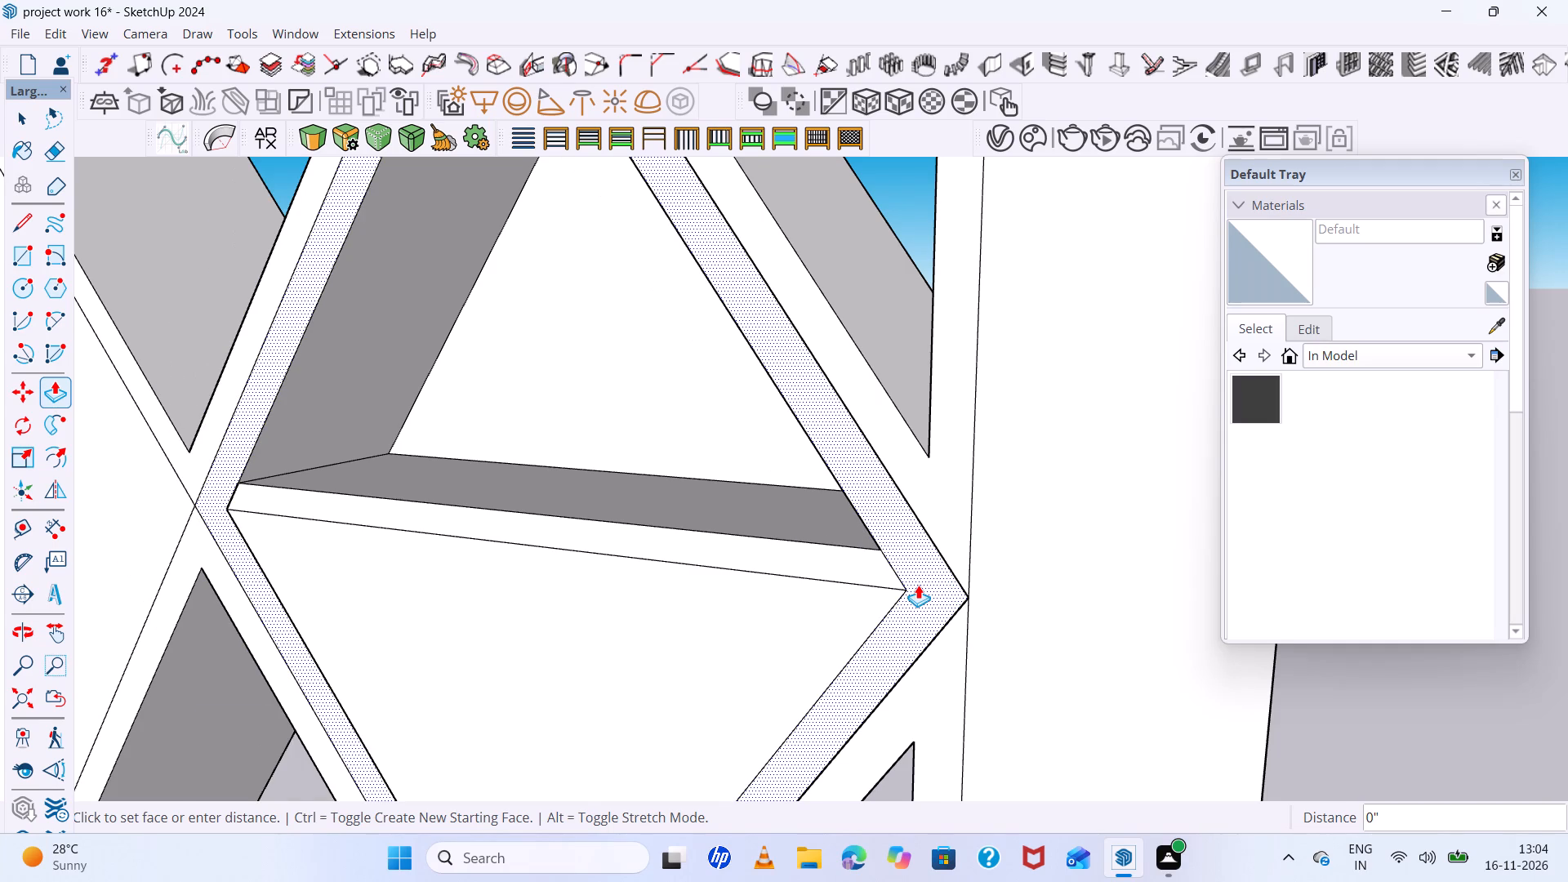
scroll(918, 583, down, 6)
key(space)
Compare the diamond panel's top triangles, shelf strips and frame joints with the same area of the reference image.
scroll(918, 583, down, 6)
scroll(831, 584, up, 5)
middle_drag(526, 572, 839, 574)
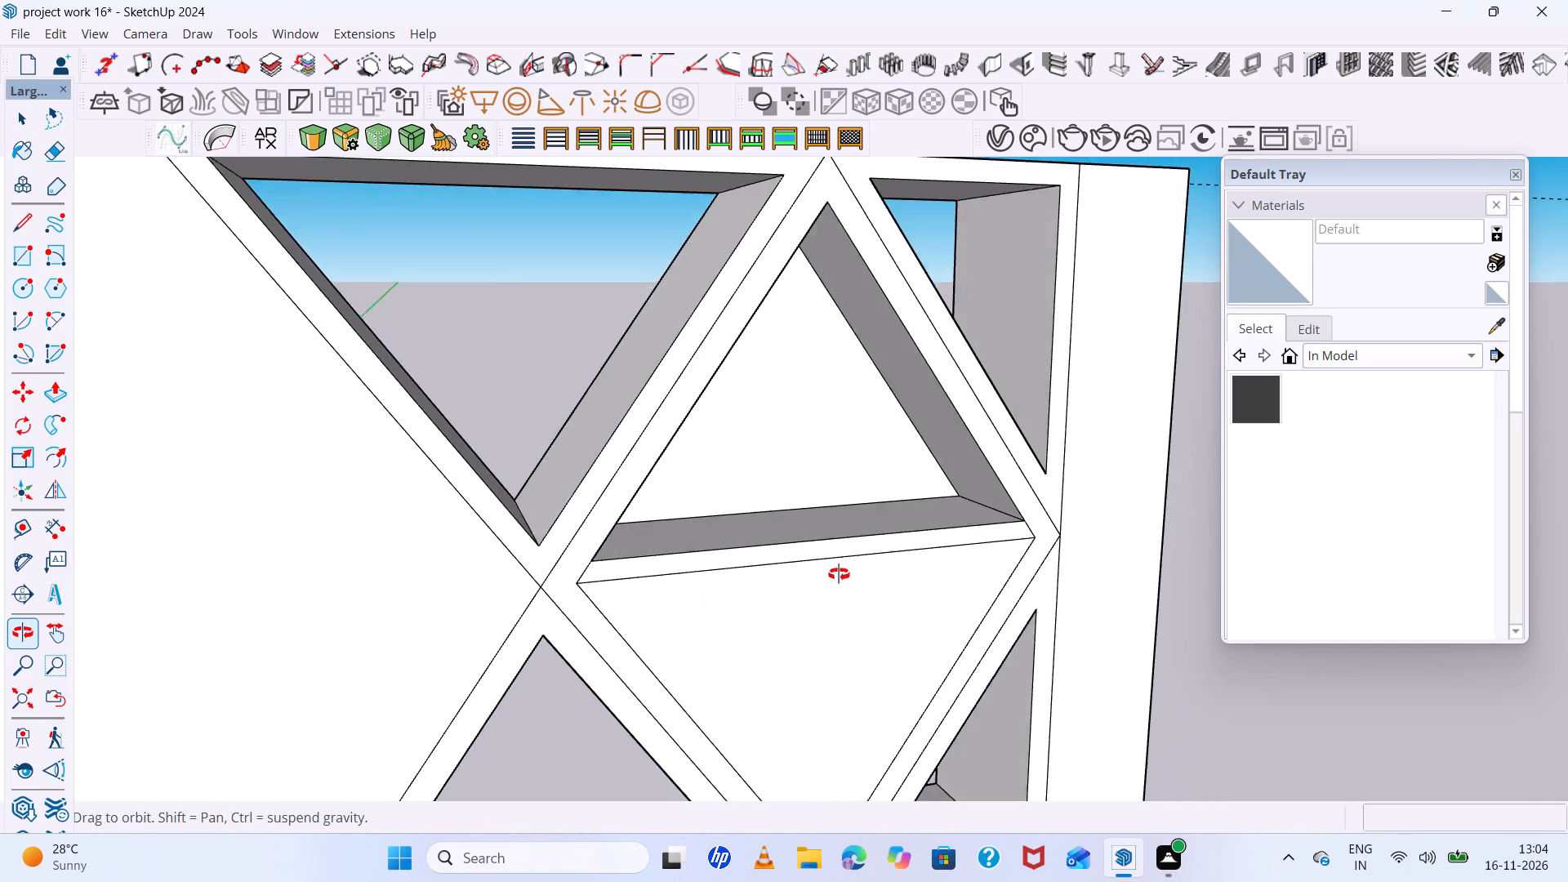
middle_drag(839, 574, 500, 436)
scroll(594, 572, up, 6)
scroll(298, 438, down, 7)
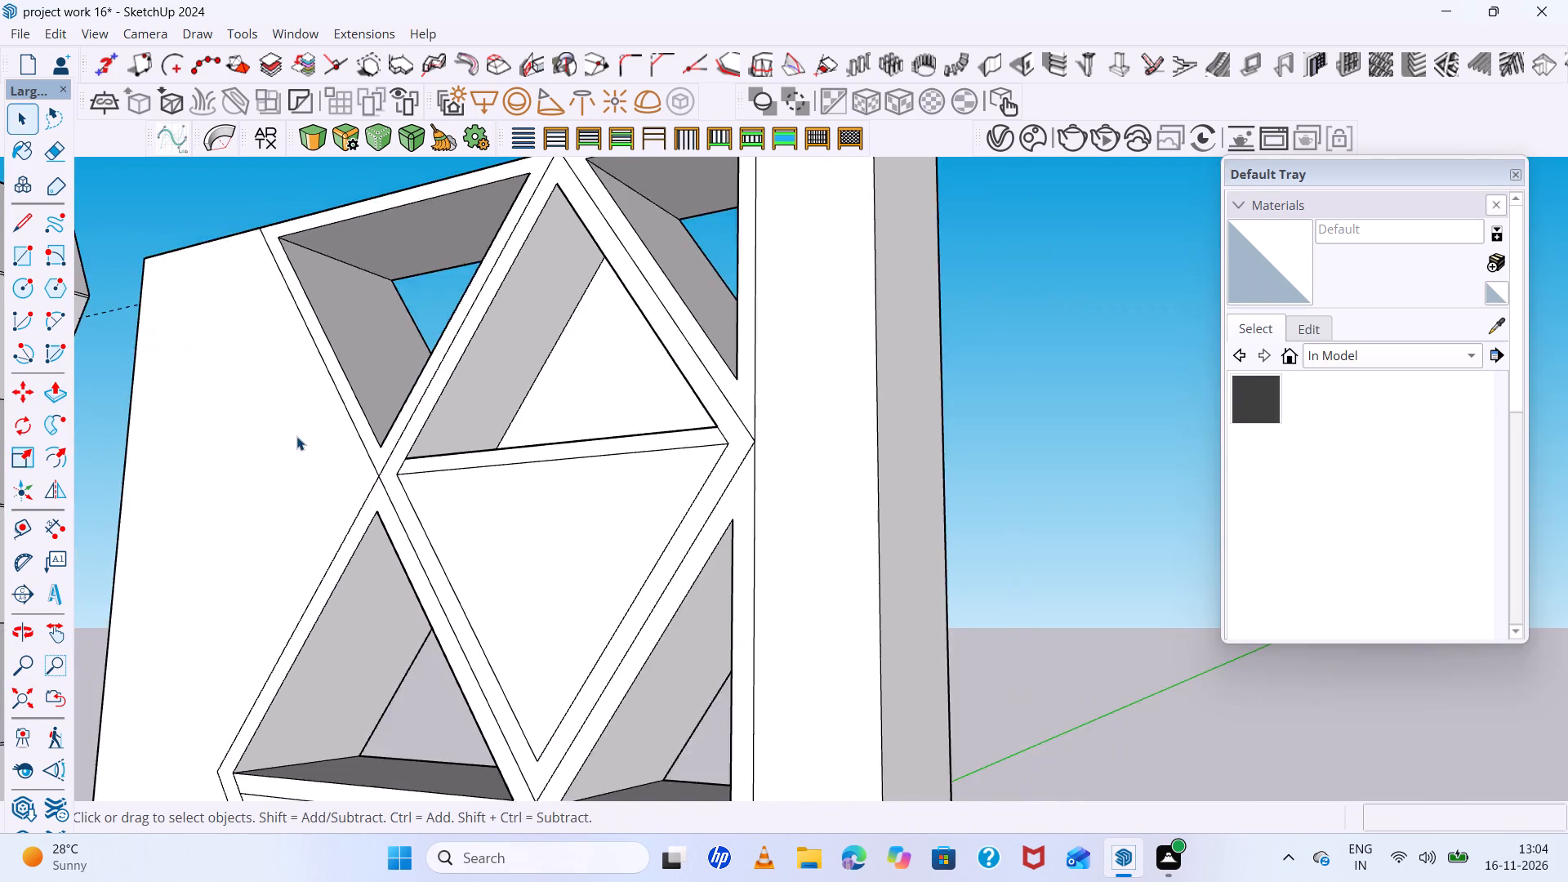
scroll(296, 436, down, 14)
scroll(914, 458, up, 10)
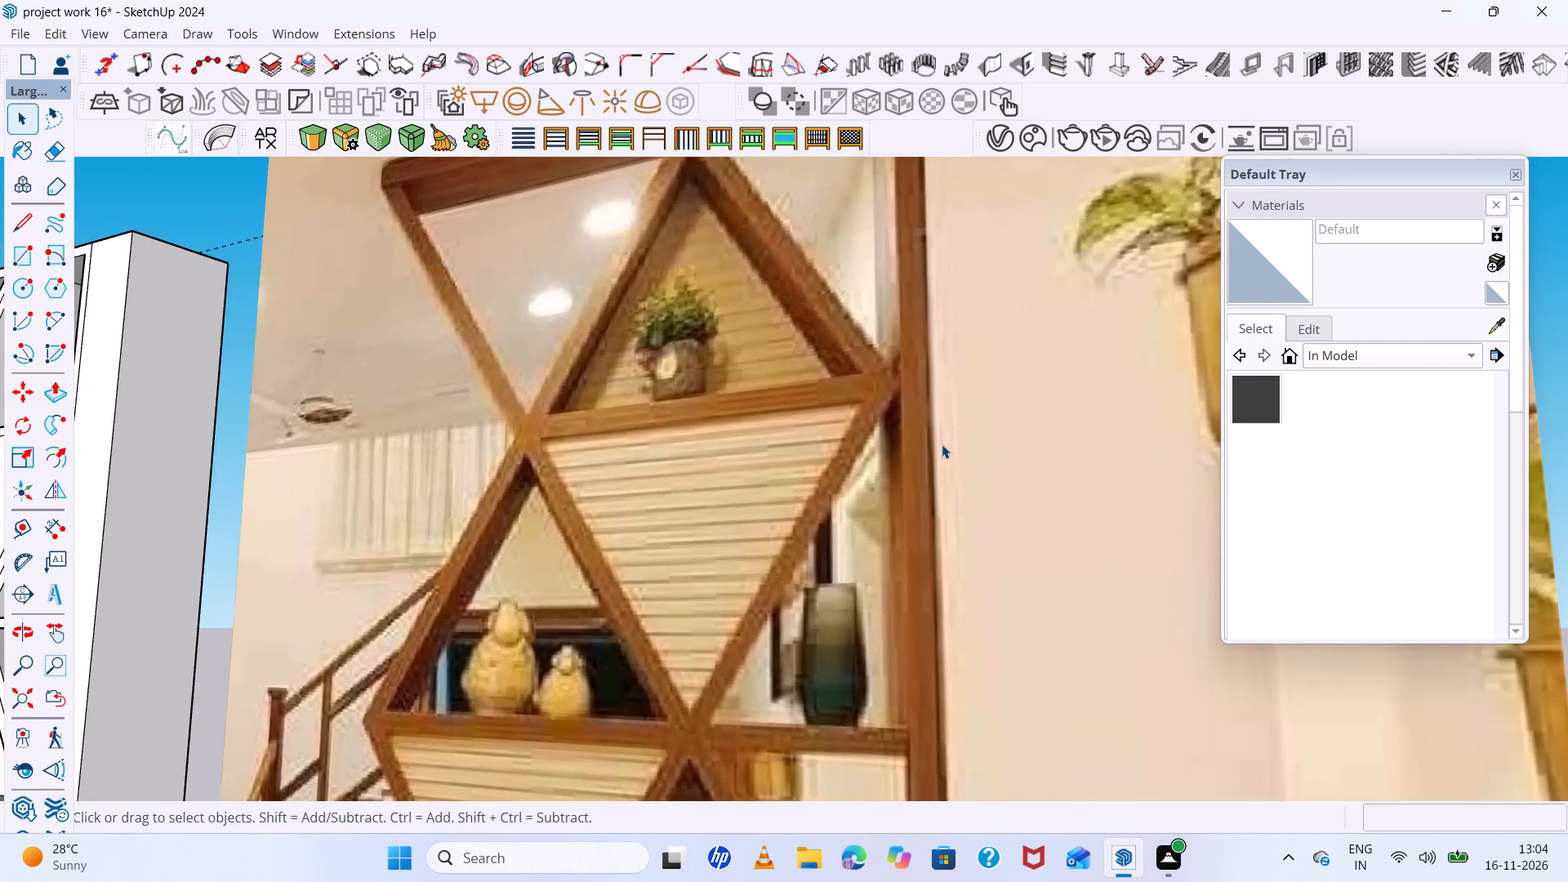
scroll(942, 444, up, 3)
scroll(942, 444, down, 4)
middle_click(924, 450)
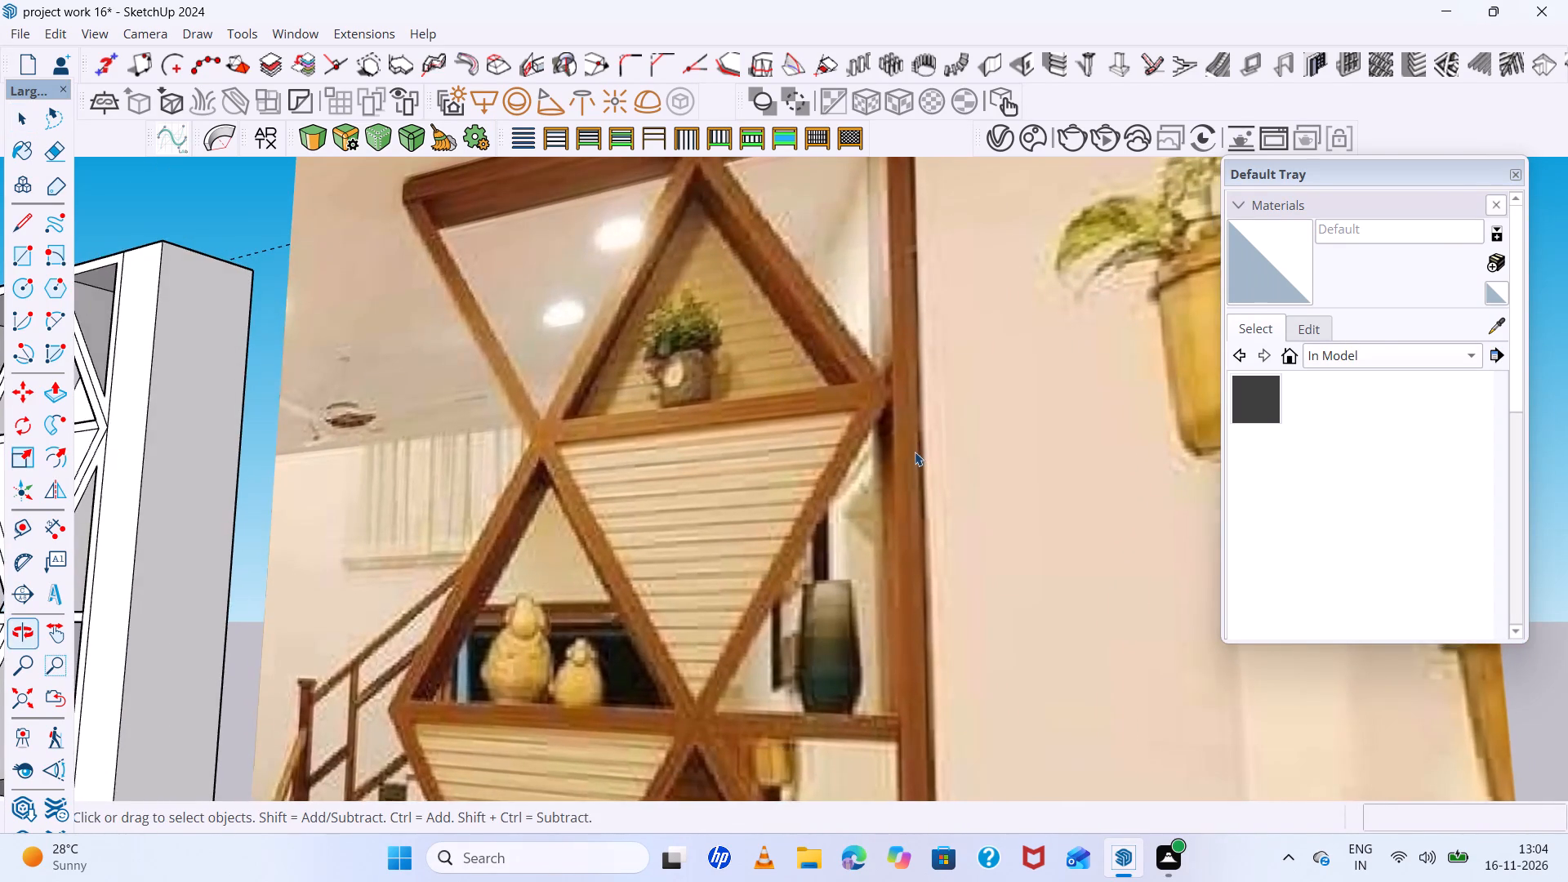
scroll(915, 452, down, 13)
scroll(400, 442, up, 12)
scroll(465, 440, down, 6)
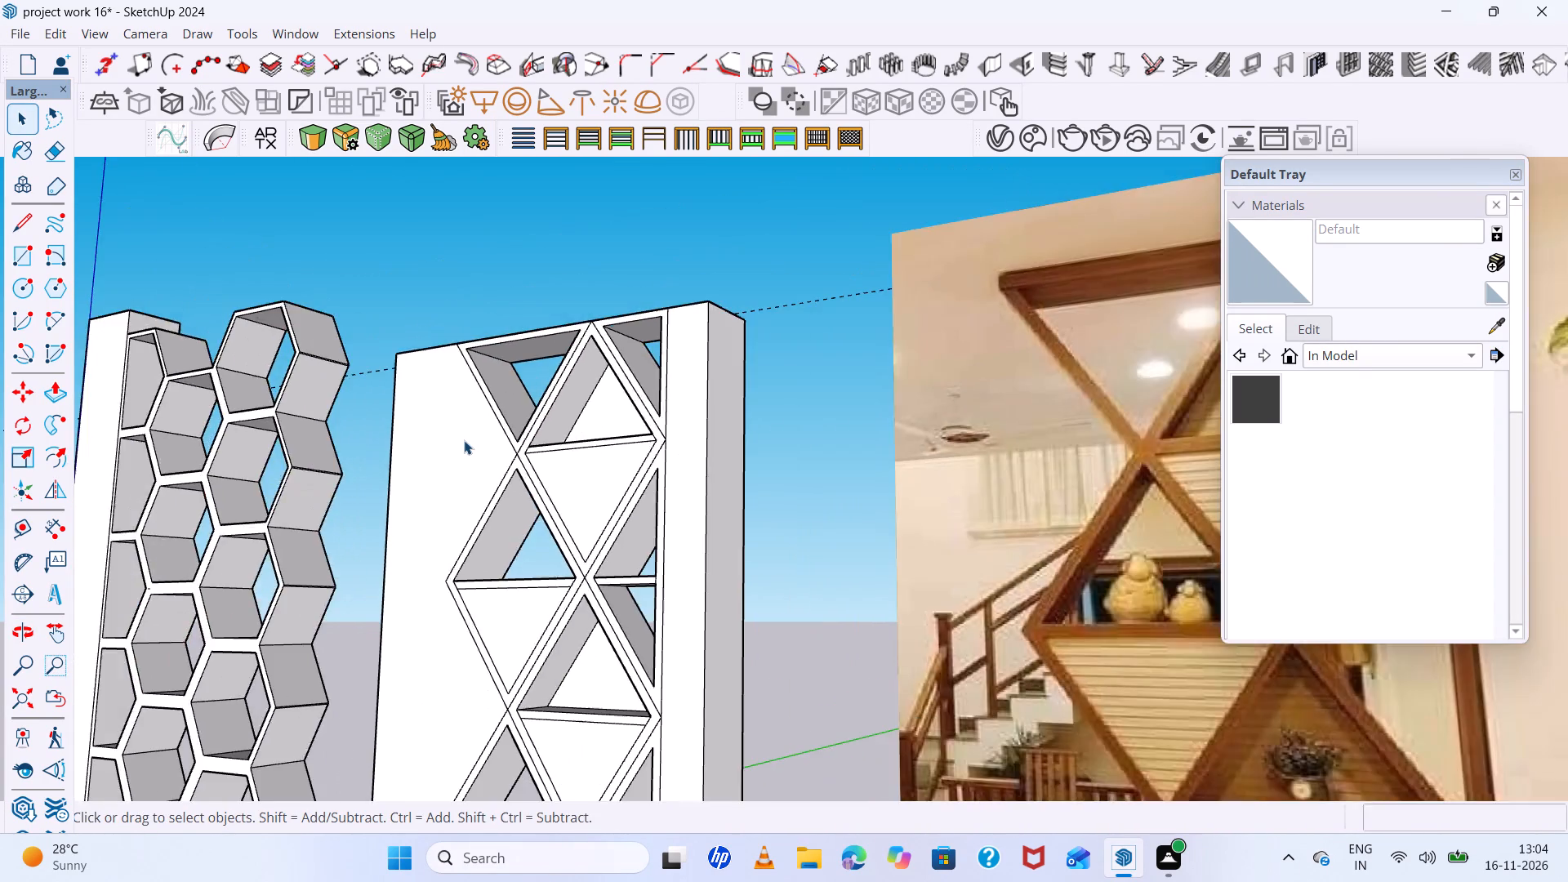
scroll(464, 440, down, 7)
scroll(464, 438, up, 4)
scroll(464, 438, down, 2)
scroll(559, 446, up, 4)
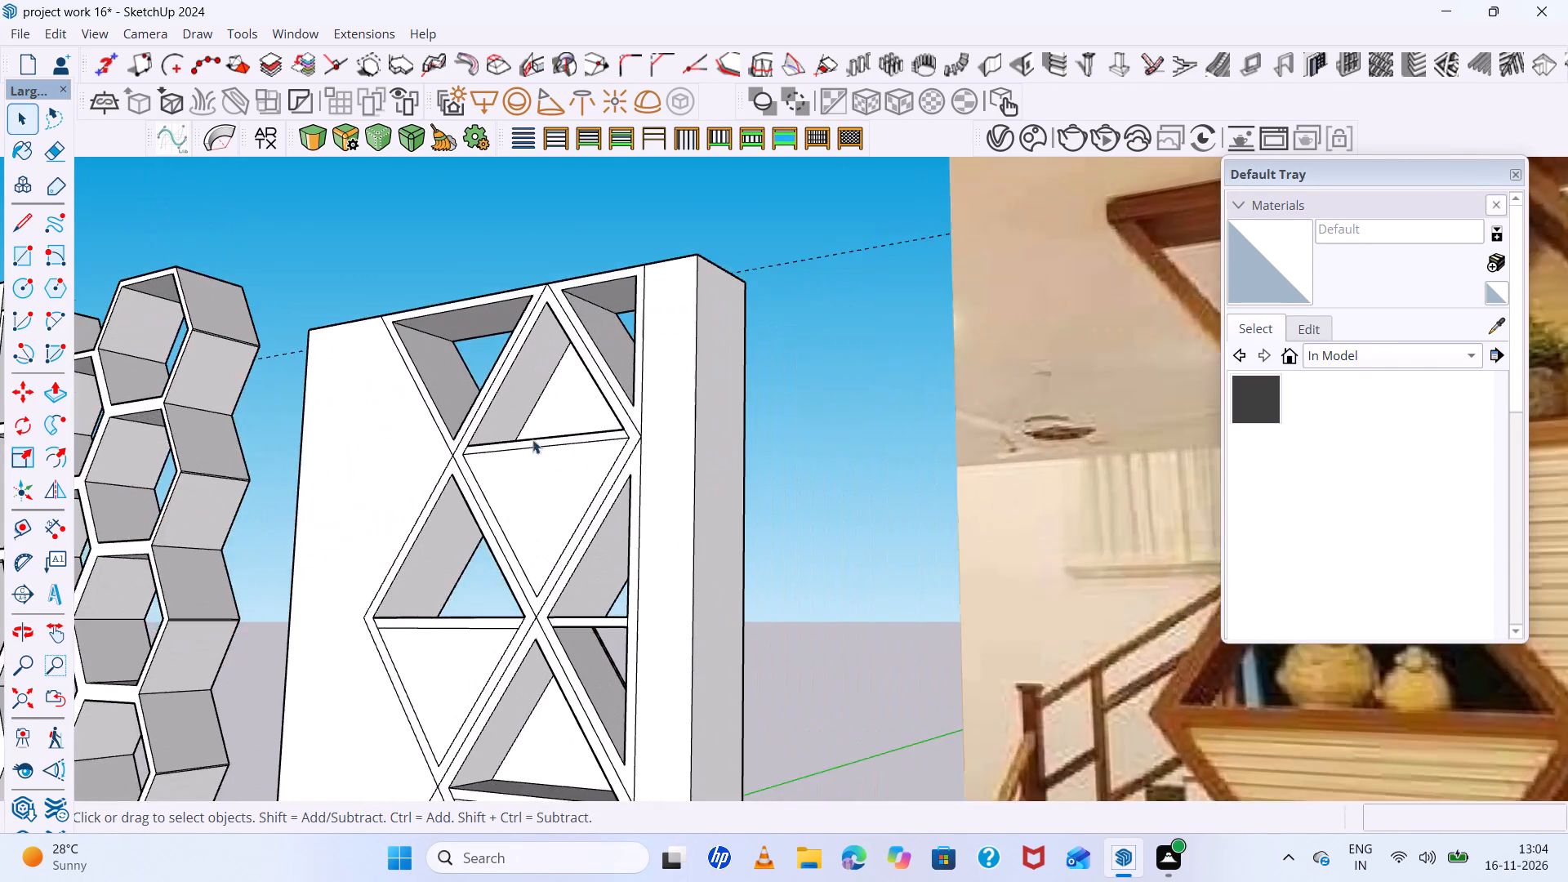
Draw lines extending both edges of the top diamond's horizontal shelf strip across the diagonal frame at the strip's left end.
scroll(532, 439, up, 11)
scroll(455, 452, up, 8)
middle_drag(399, 464, 530, 489)
key(l)
scroll(510, 443, up, 4)
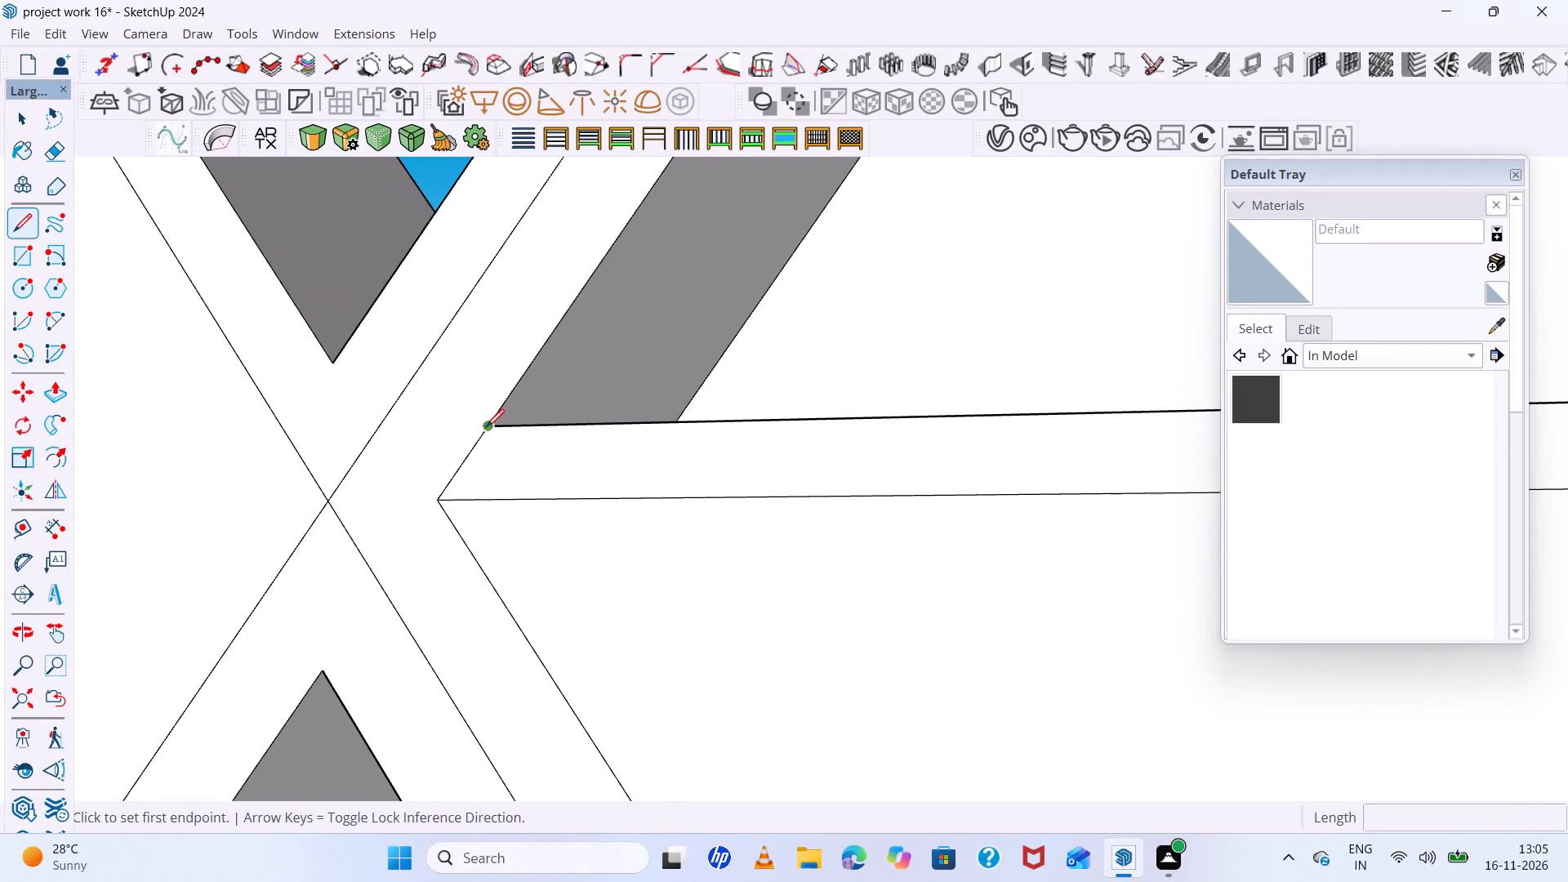
click(486, 427)
click(372, 426)
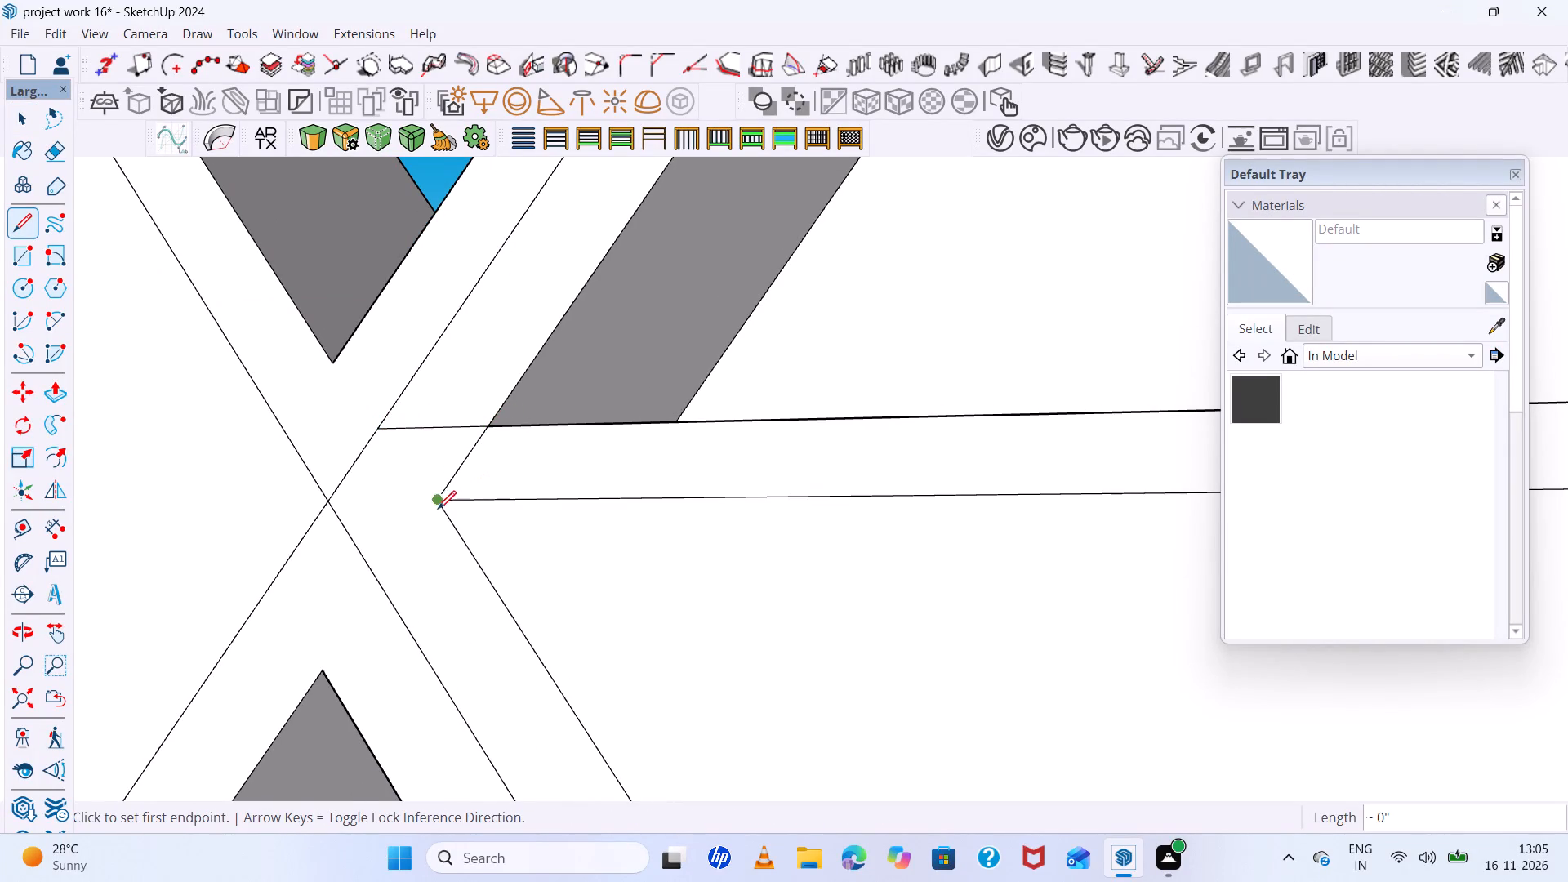
click(434, 499)
click(331, 501)
scroll(373, 483, down, 6)
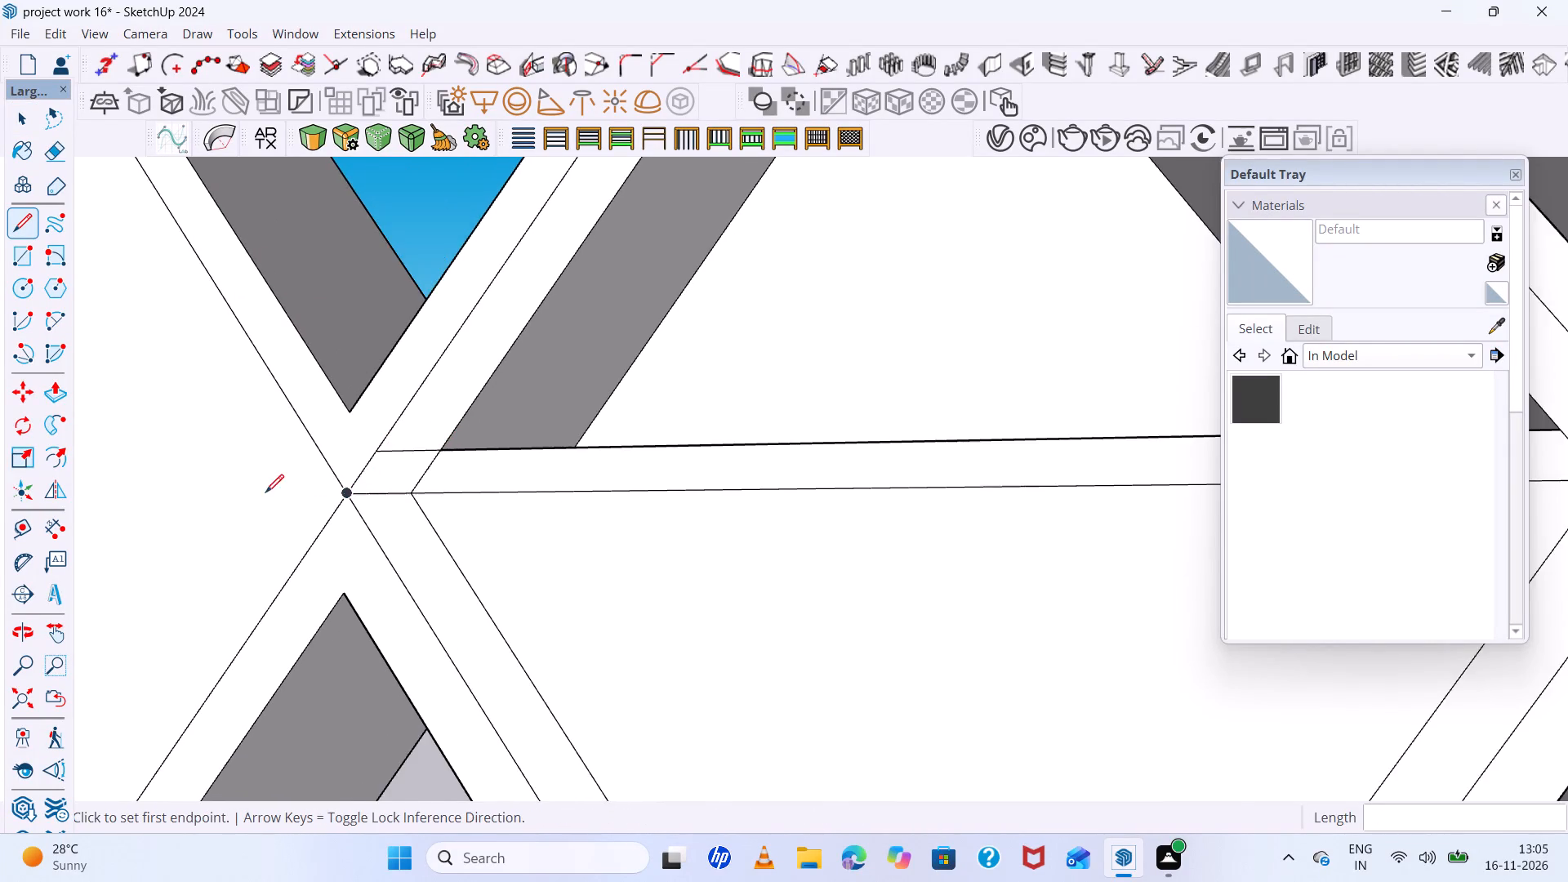
Draw matching lines extending both edges of the same shelf strip across the diagonal frame at its right end, beside the vertical post.
scroll(265, 492, down, 13)
scroll(770, 443, up, 16)
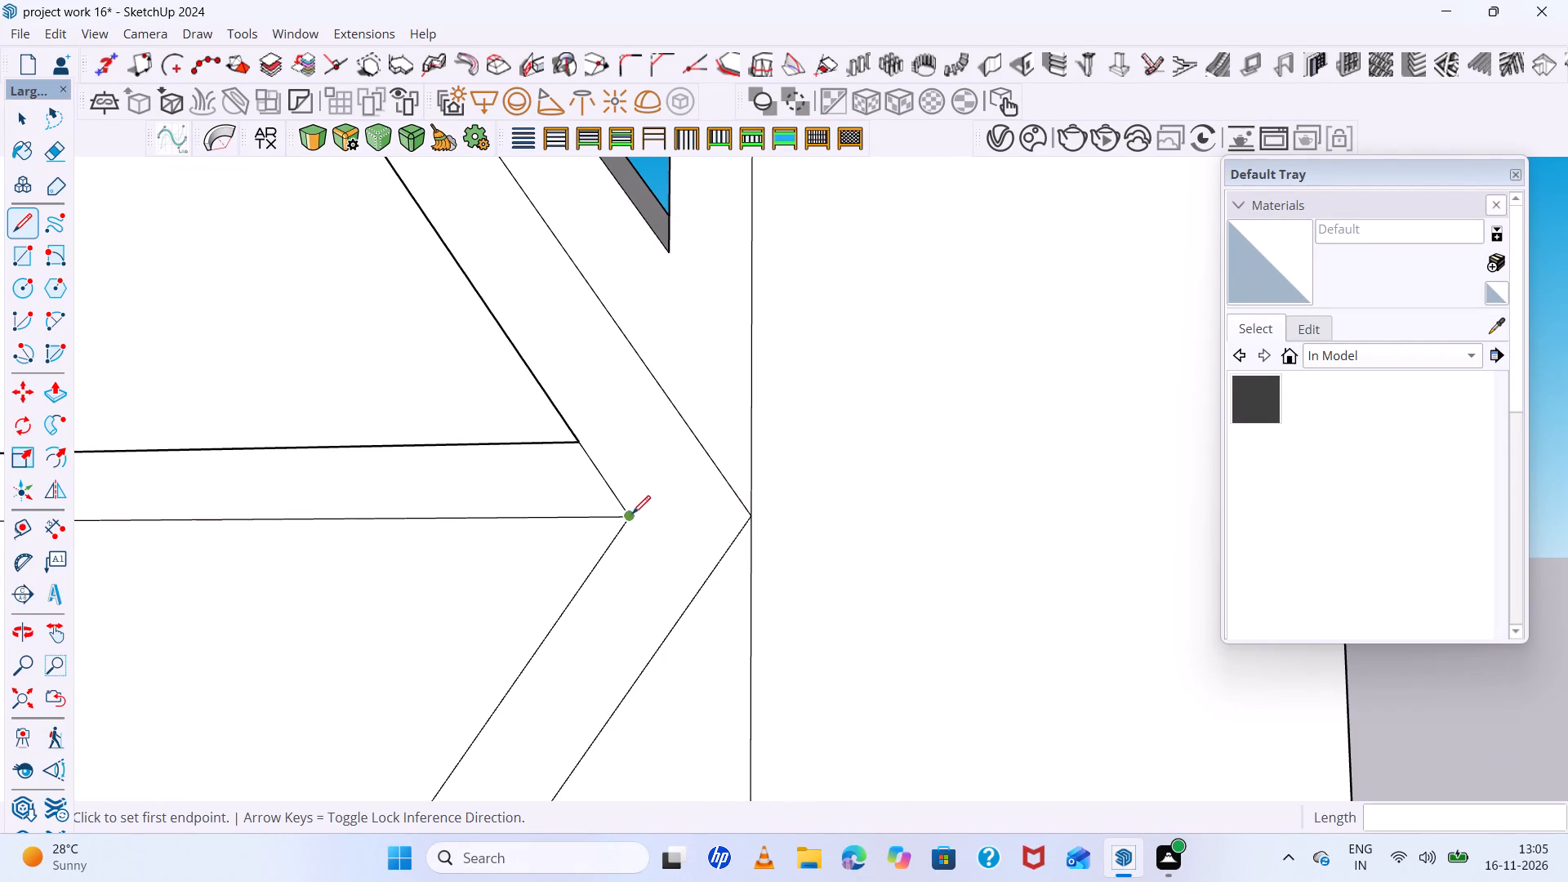
click(629, 516)
click(750, 518)
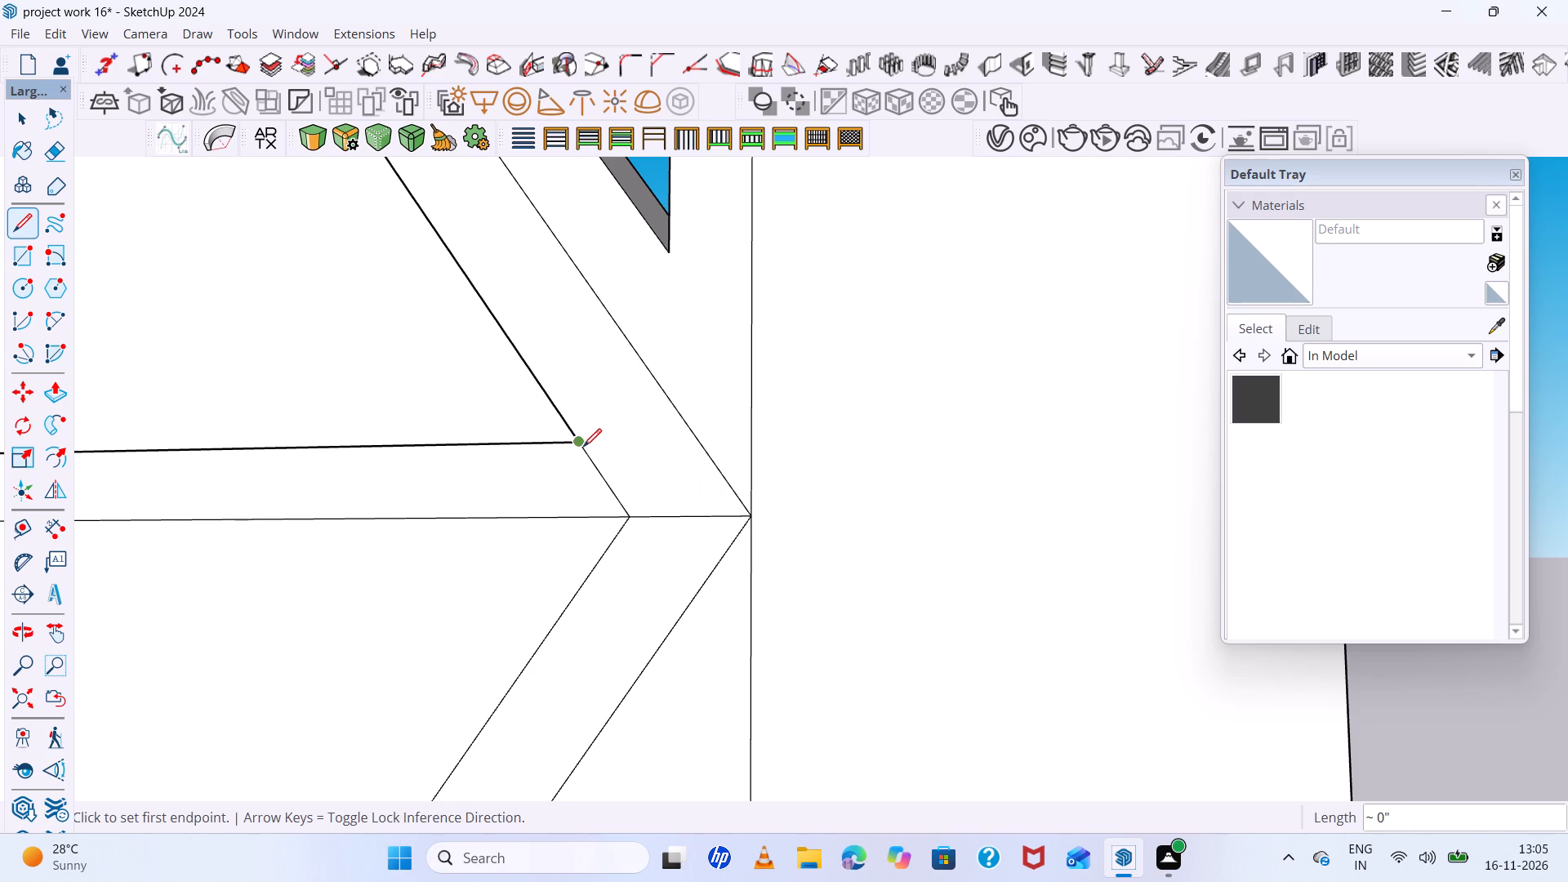
click(574, 442)
click(701, 440)
scroll(688, 438, down, 8)
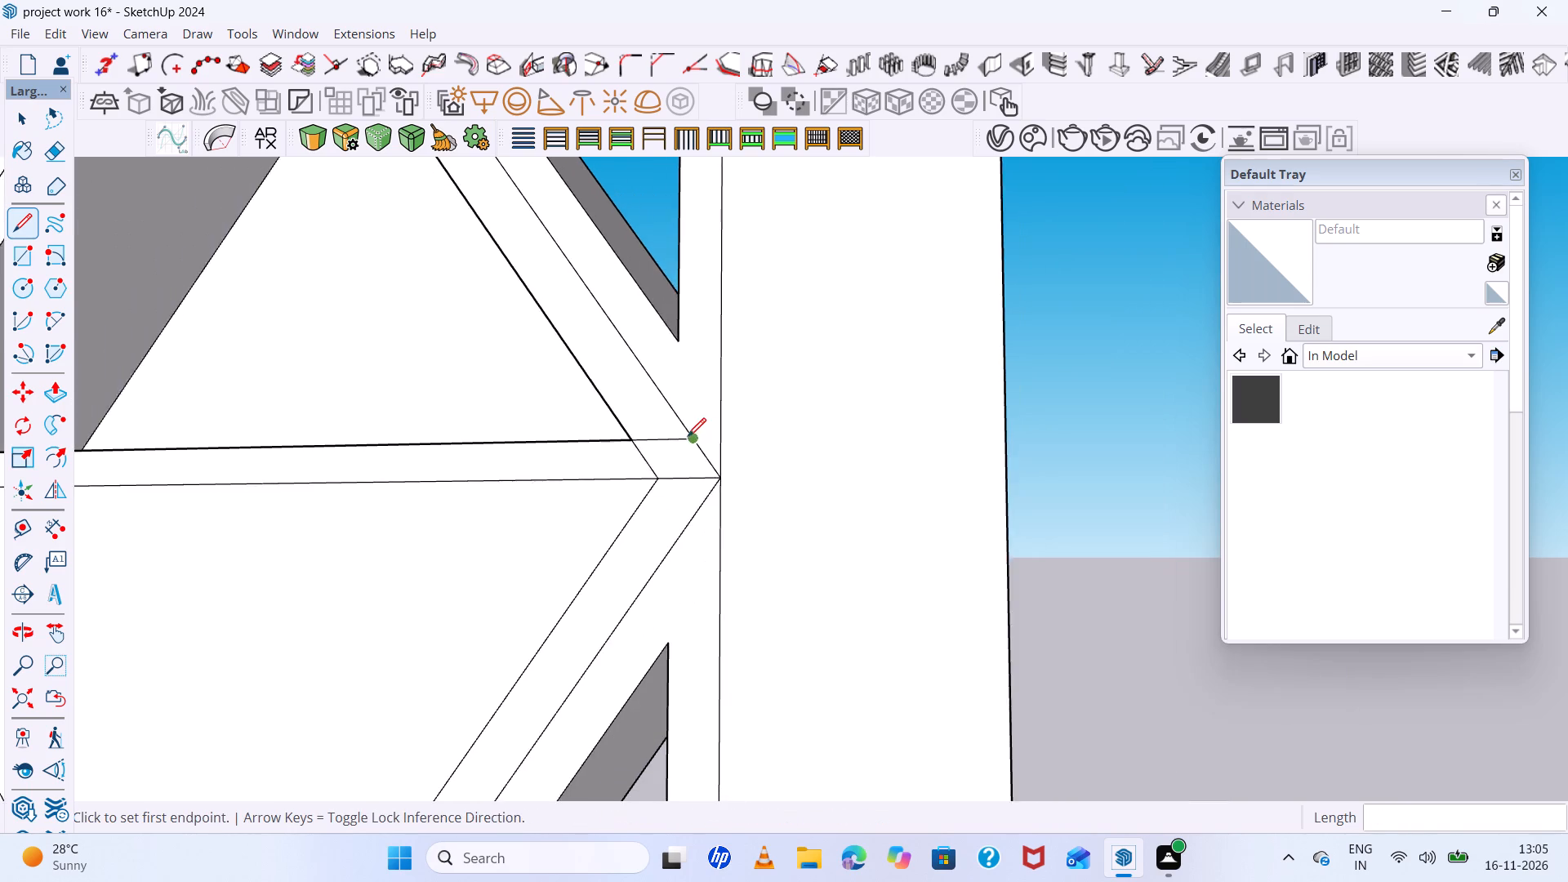
scroll(688, 436, down, 10)
key(space)
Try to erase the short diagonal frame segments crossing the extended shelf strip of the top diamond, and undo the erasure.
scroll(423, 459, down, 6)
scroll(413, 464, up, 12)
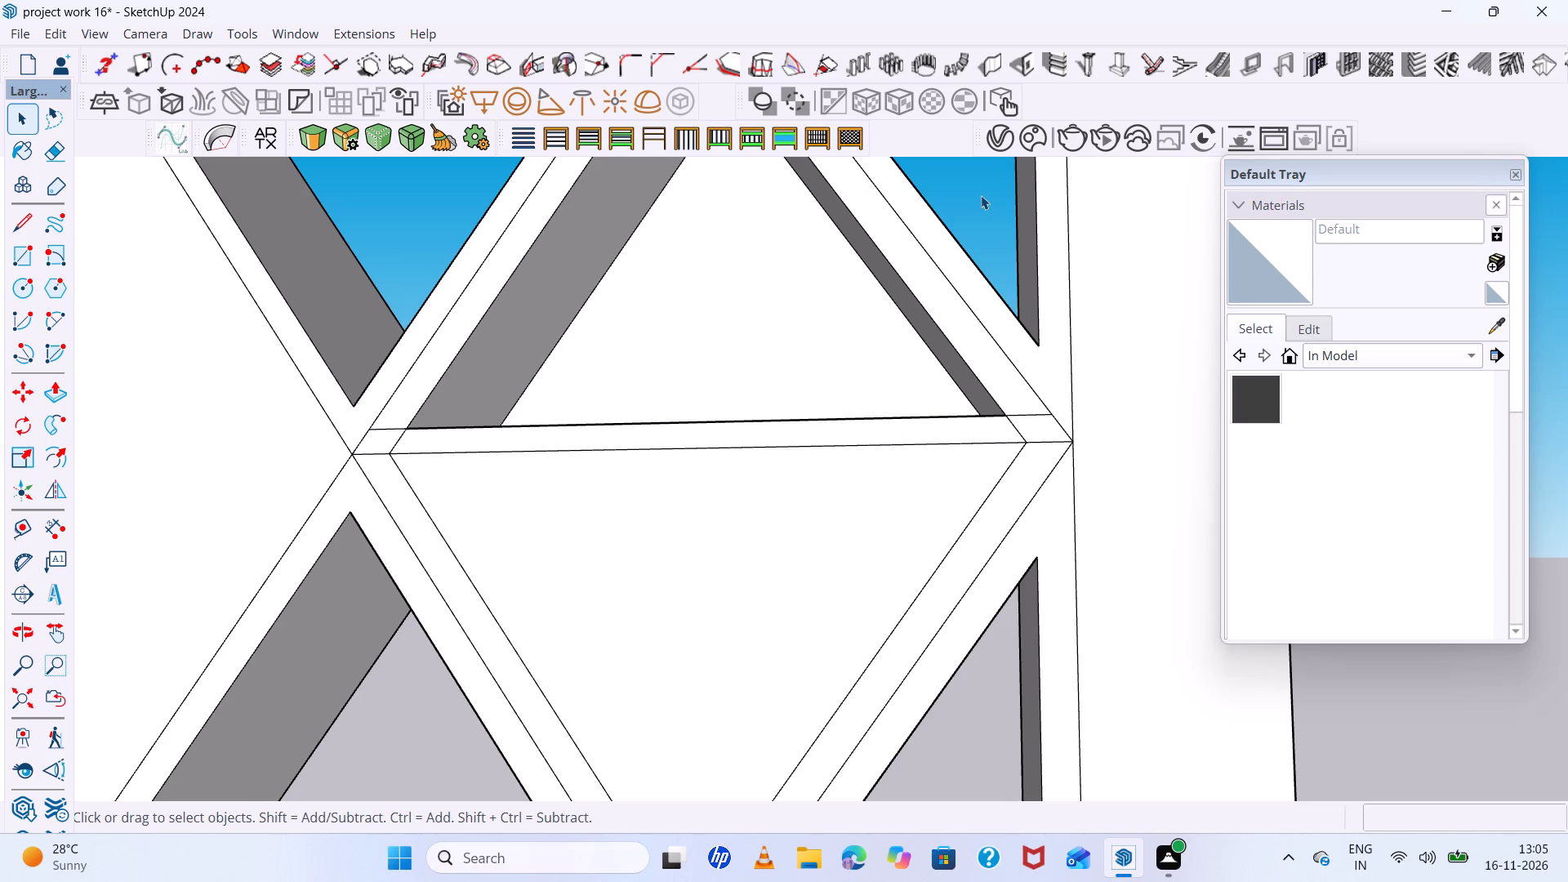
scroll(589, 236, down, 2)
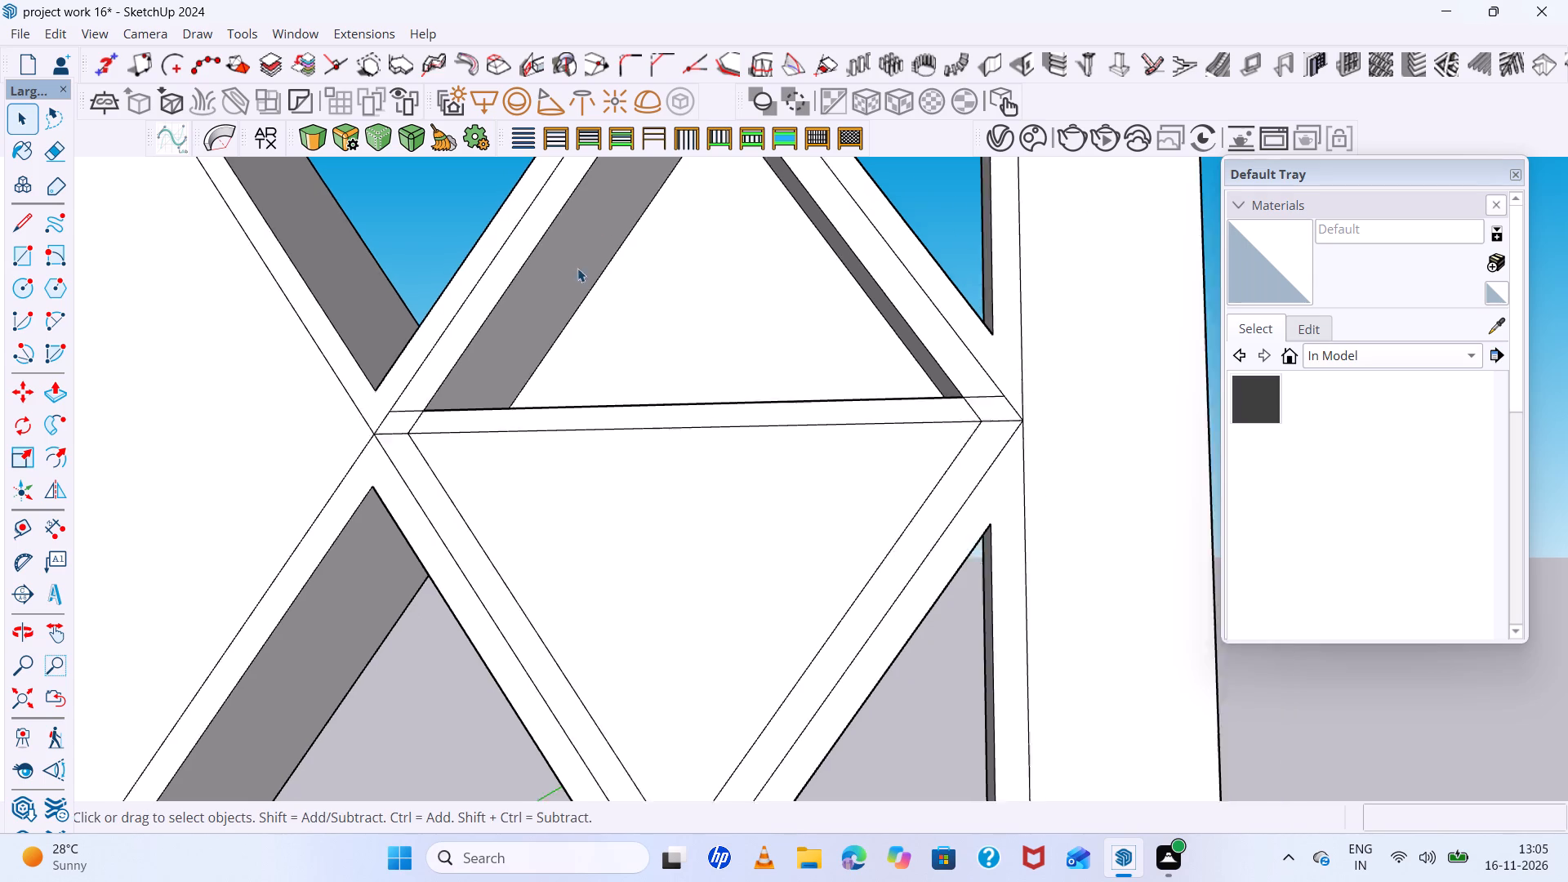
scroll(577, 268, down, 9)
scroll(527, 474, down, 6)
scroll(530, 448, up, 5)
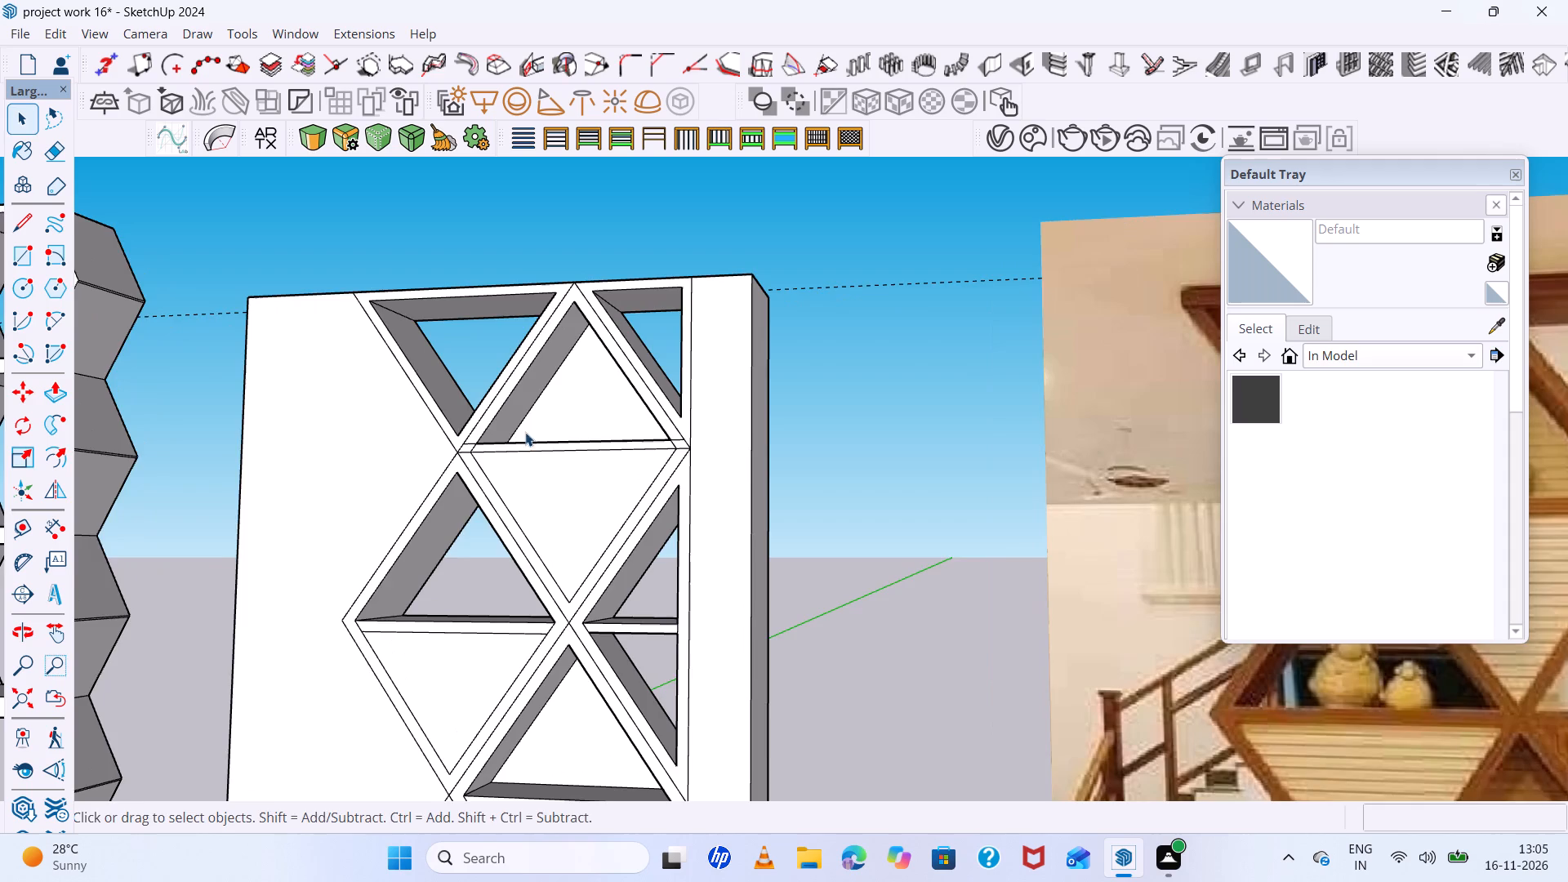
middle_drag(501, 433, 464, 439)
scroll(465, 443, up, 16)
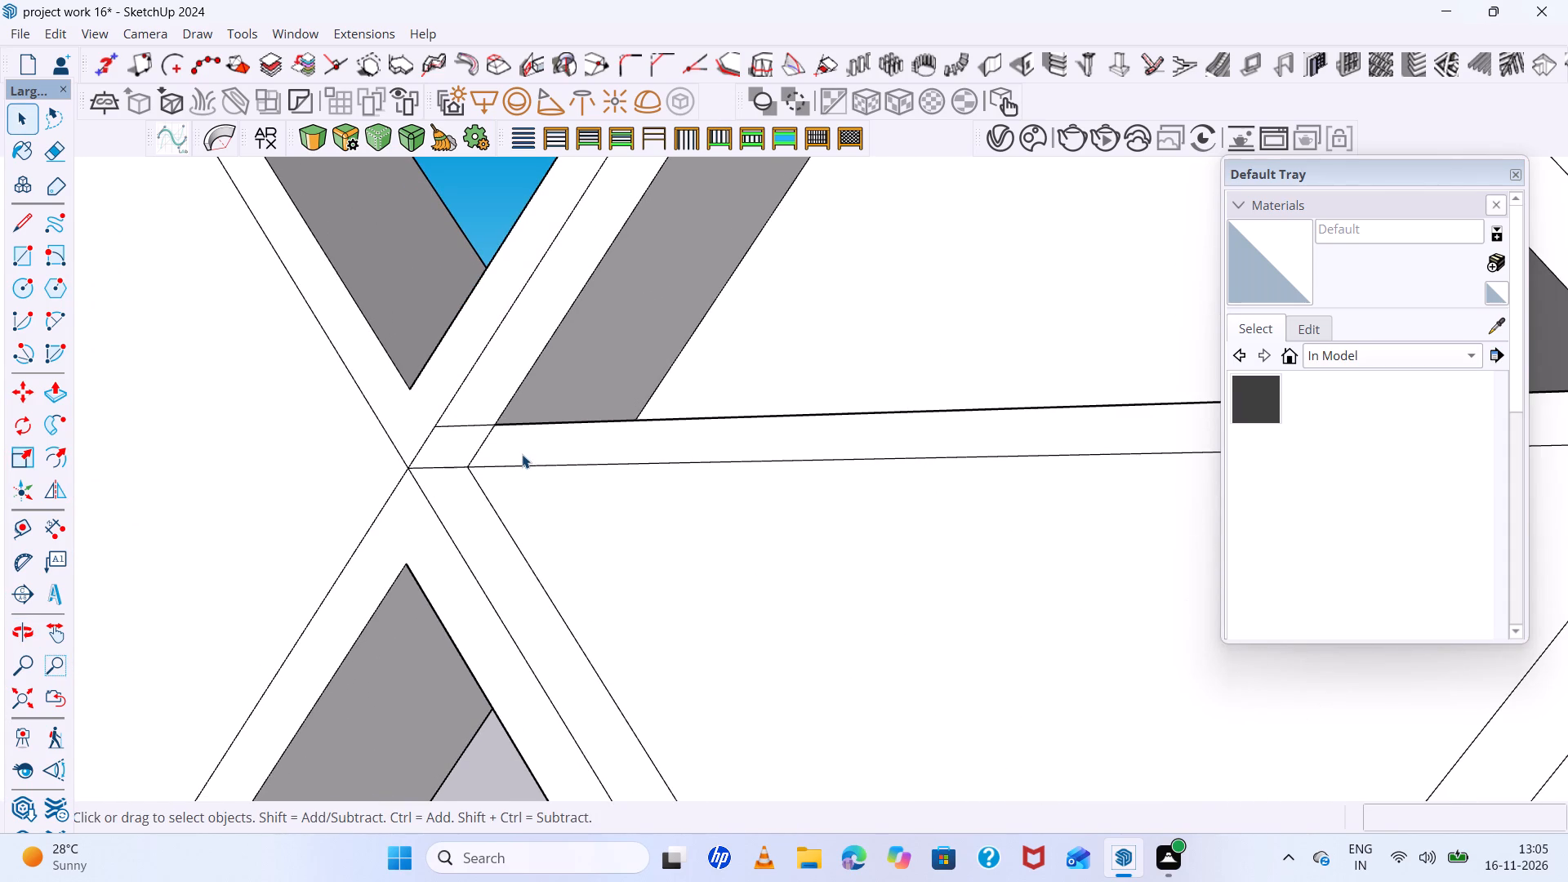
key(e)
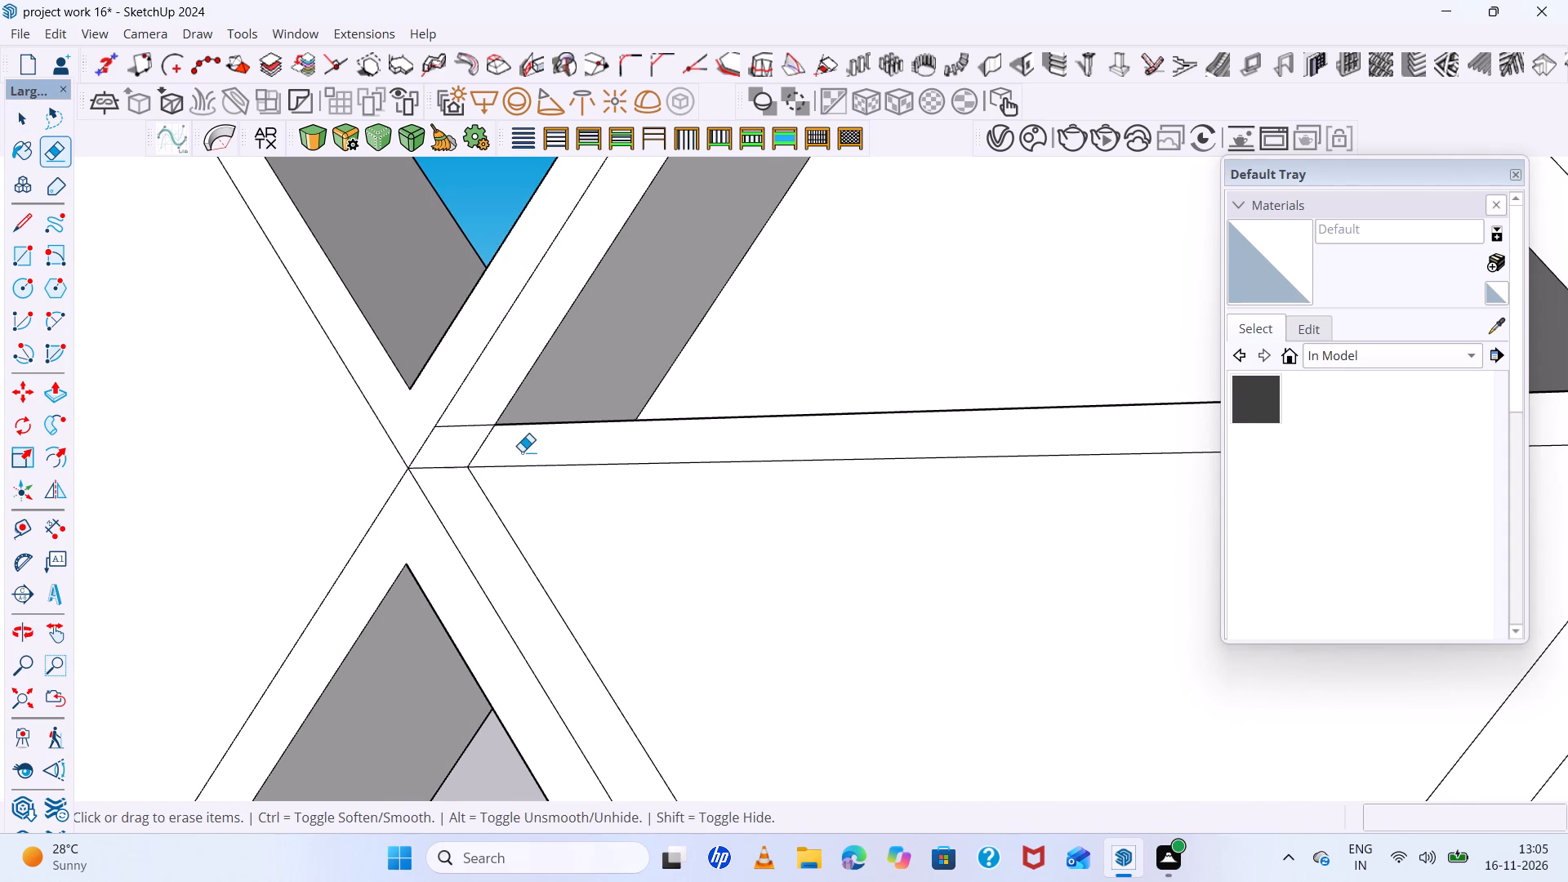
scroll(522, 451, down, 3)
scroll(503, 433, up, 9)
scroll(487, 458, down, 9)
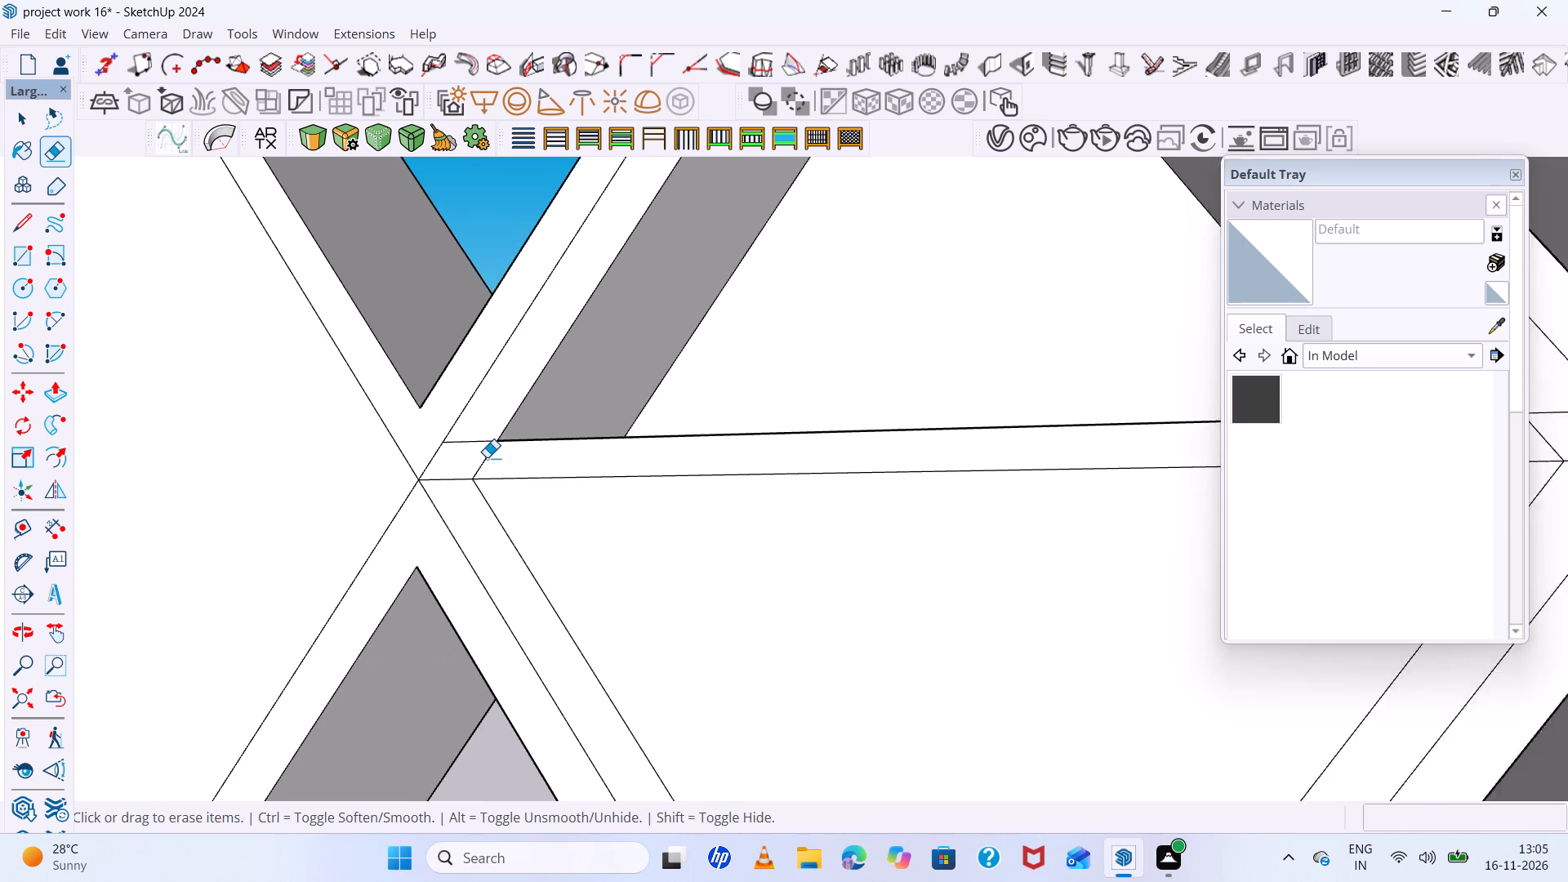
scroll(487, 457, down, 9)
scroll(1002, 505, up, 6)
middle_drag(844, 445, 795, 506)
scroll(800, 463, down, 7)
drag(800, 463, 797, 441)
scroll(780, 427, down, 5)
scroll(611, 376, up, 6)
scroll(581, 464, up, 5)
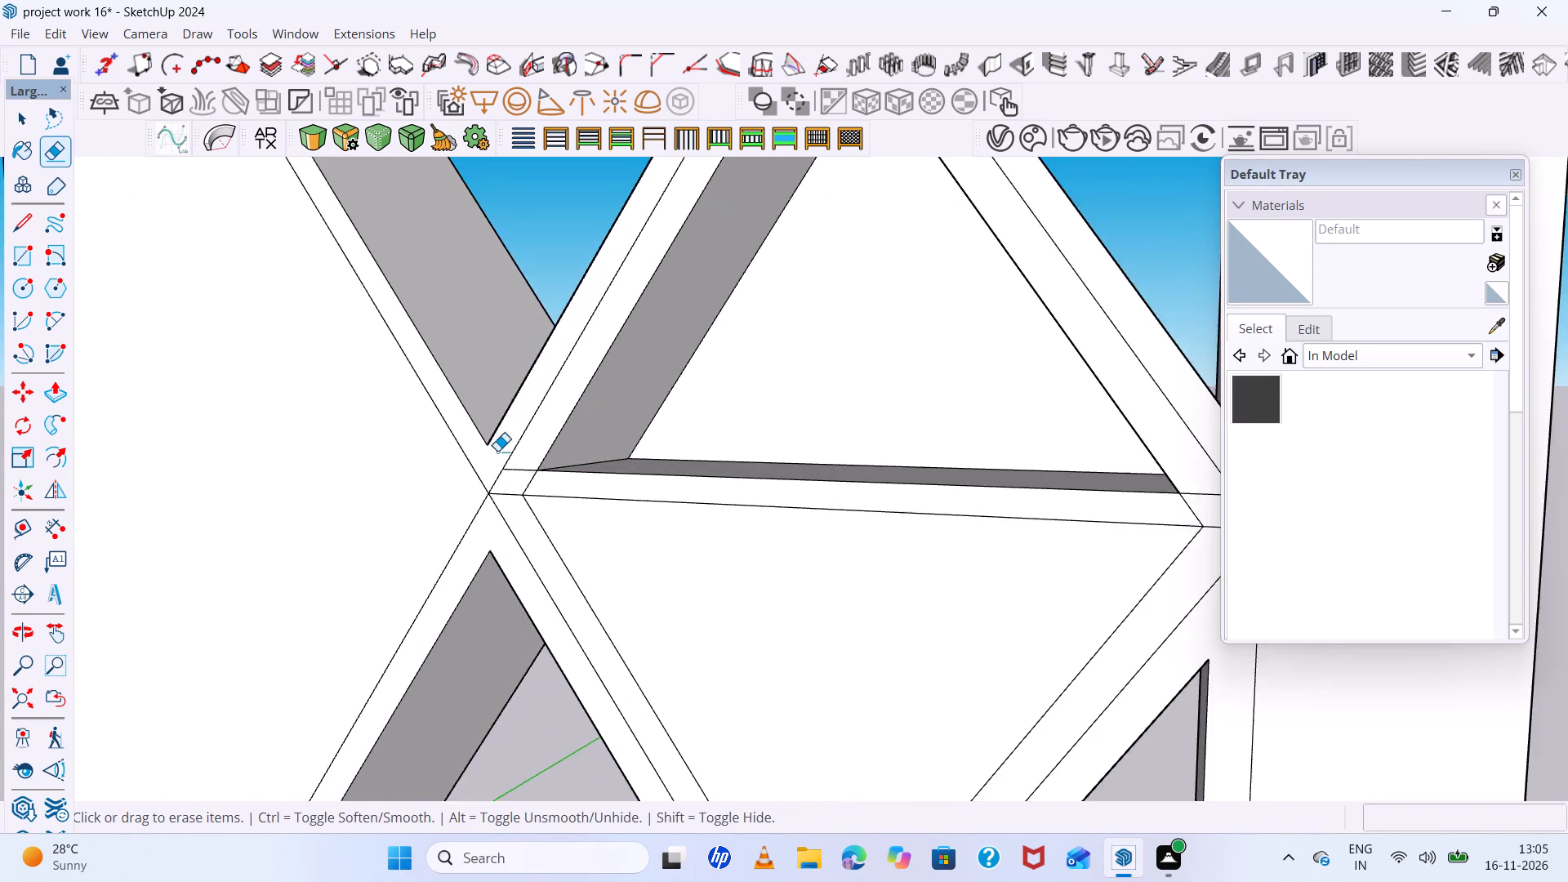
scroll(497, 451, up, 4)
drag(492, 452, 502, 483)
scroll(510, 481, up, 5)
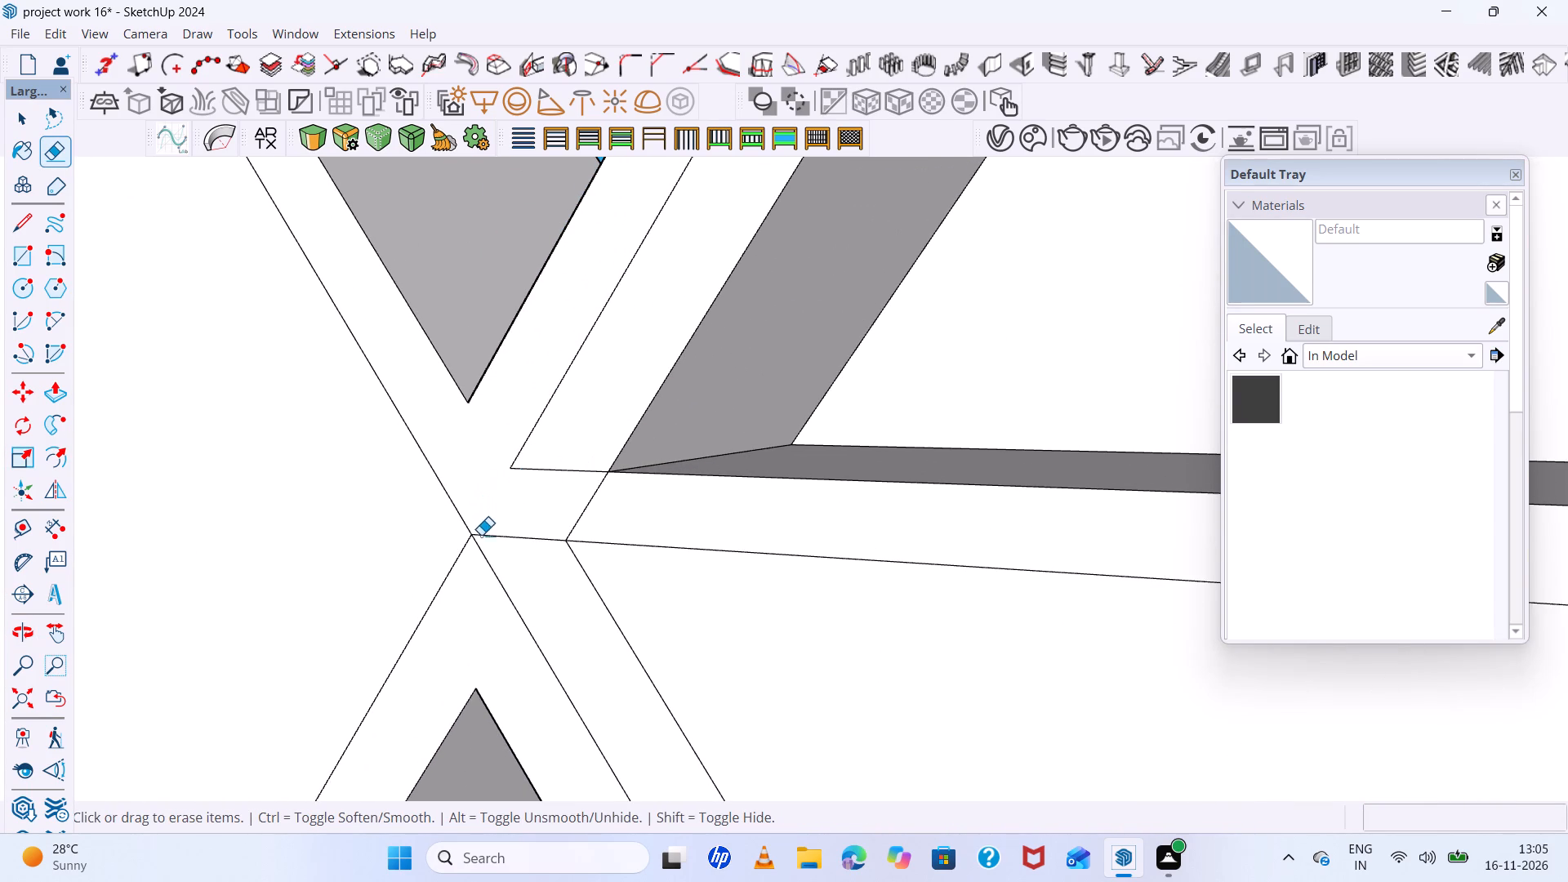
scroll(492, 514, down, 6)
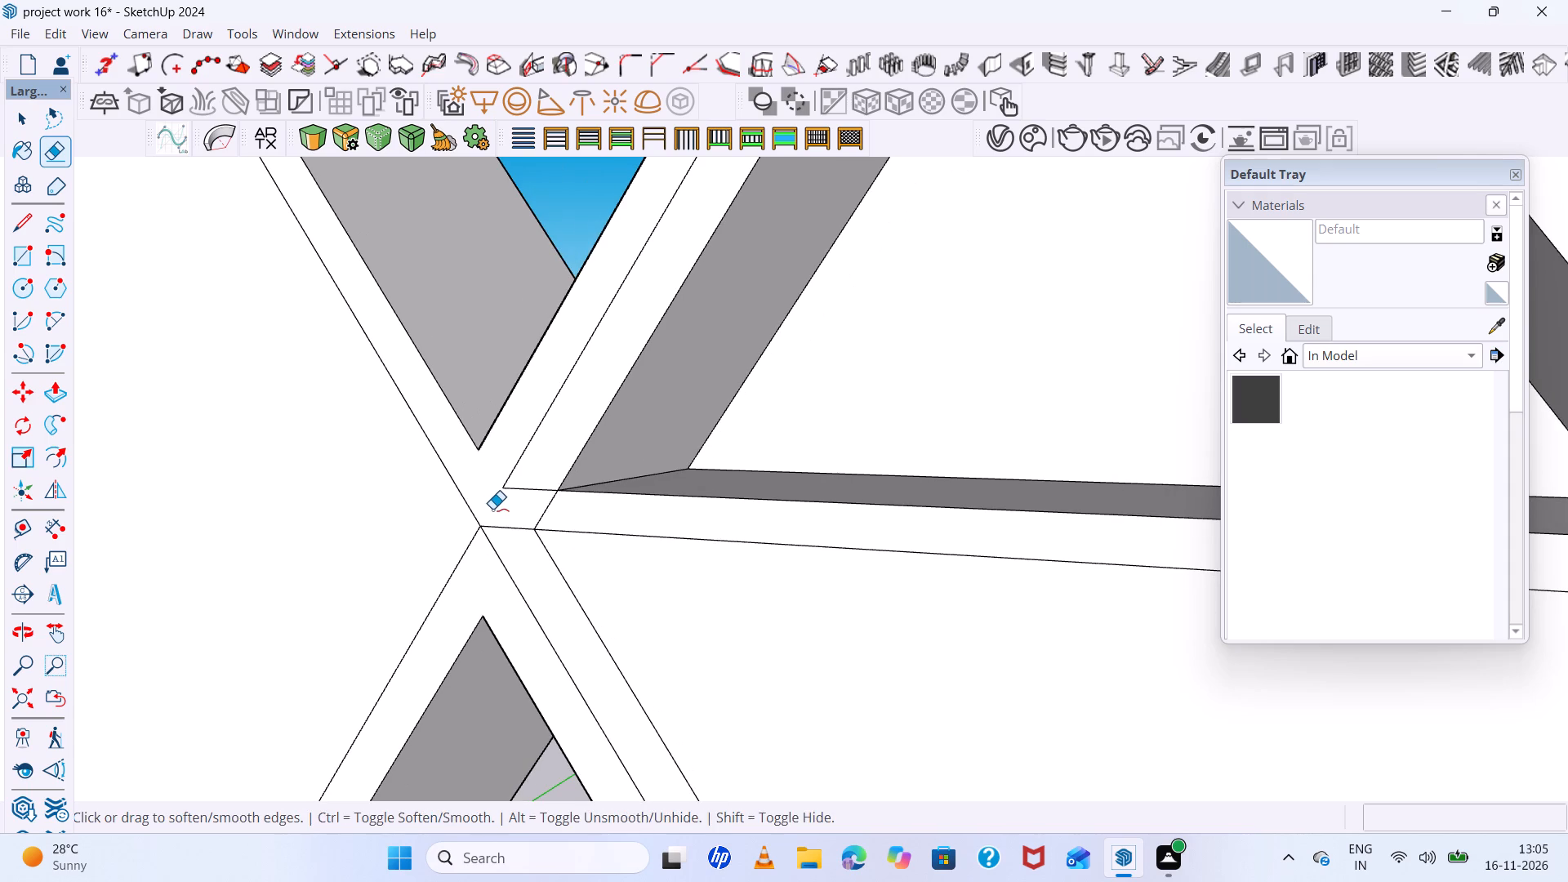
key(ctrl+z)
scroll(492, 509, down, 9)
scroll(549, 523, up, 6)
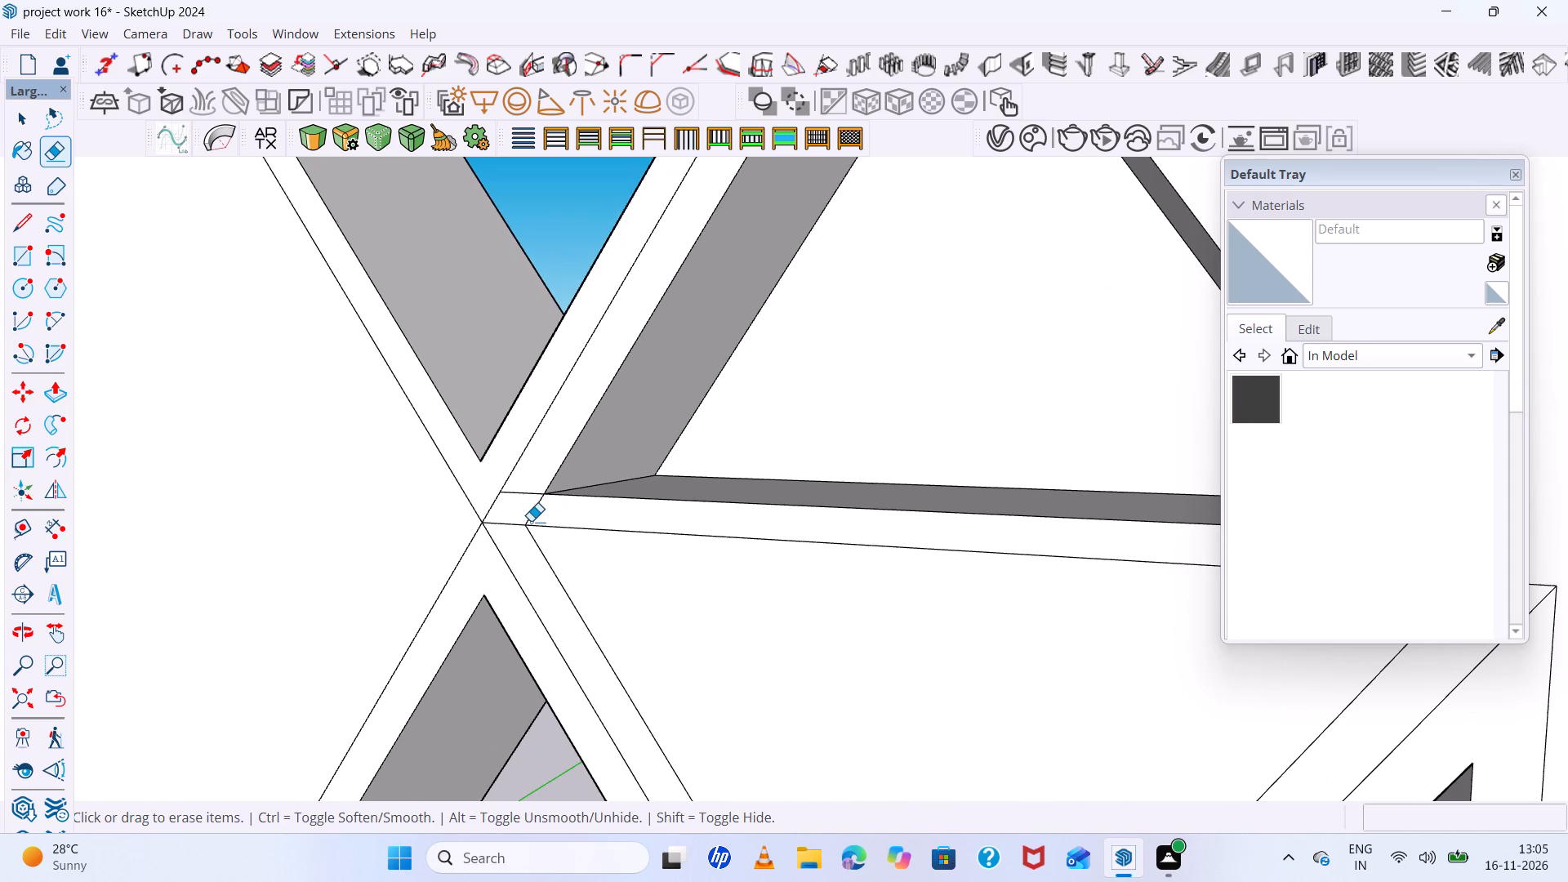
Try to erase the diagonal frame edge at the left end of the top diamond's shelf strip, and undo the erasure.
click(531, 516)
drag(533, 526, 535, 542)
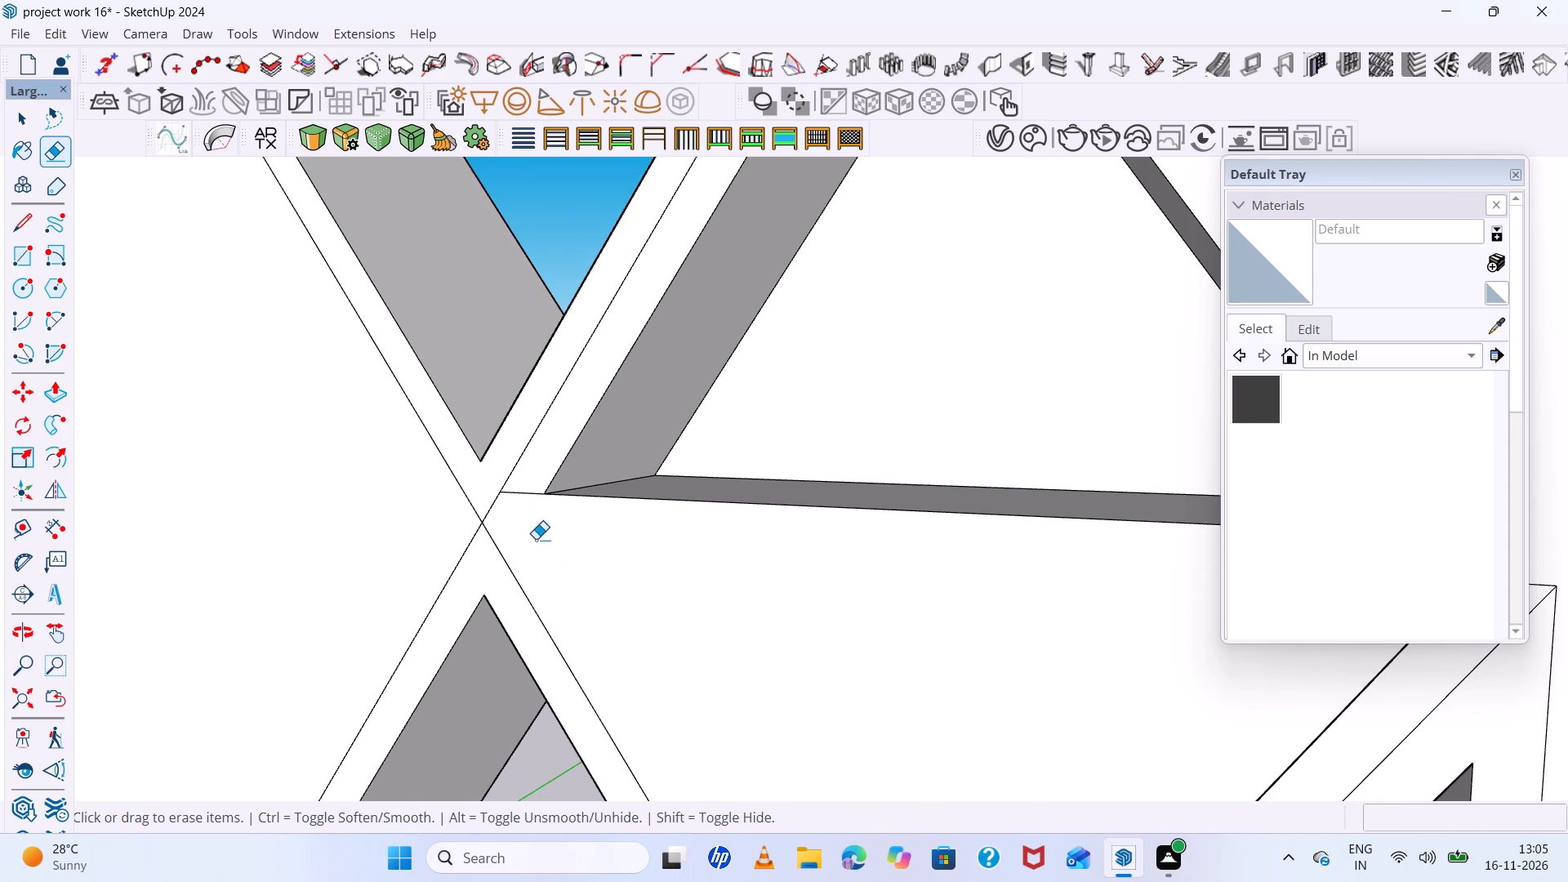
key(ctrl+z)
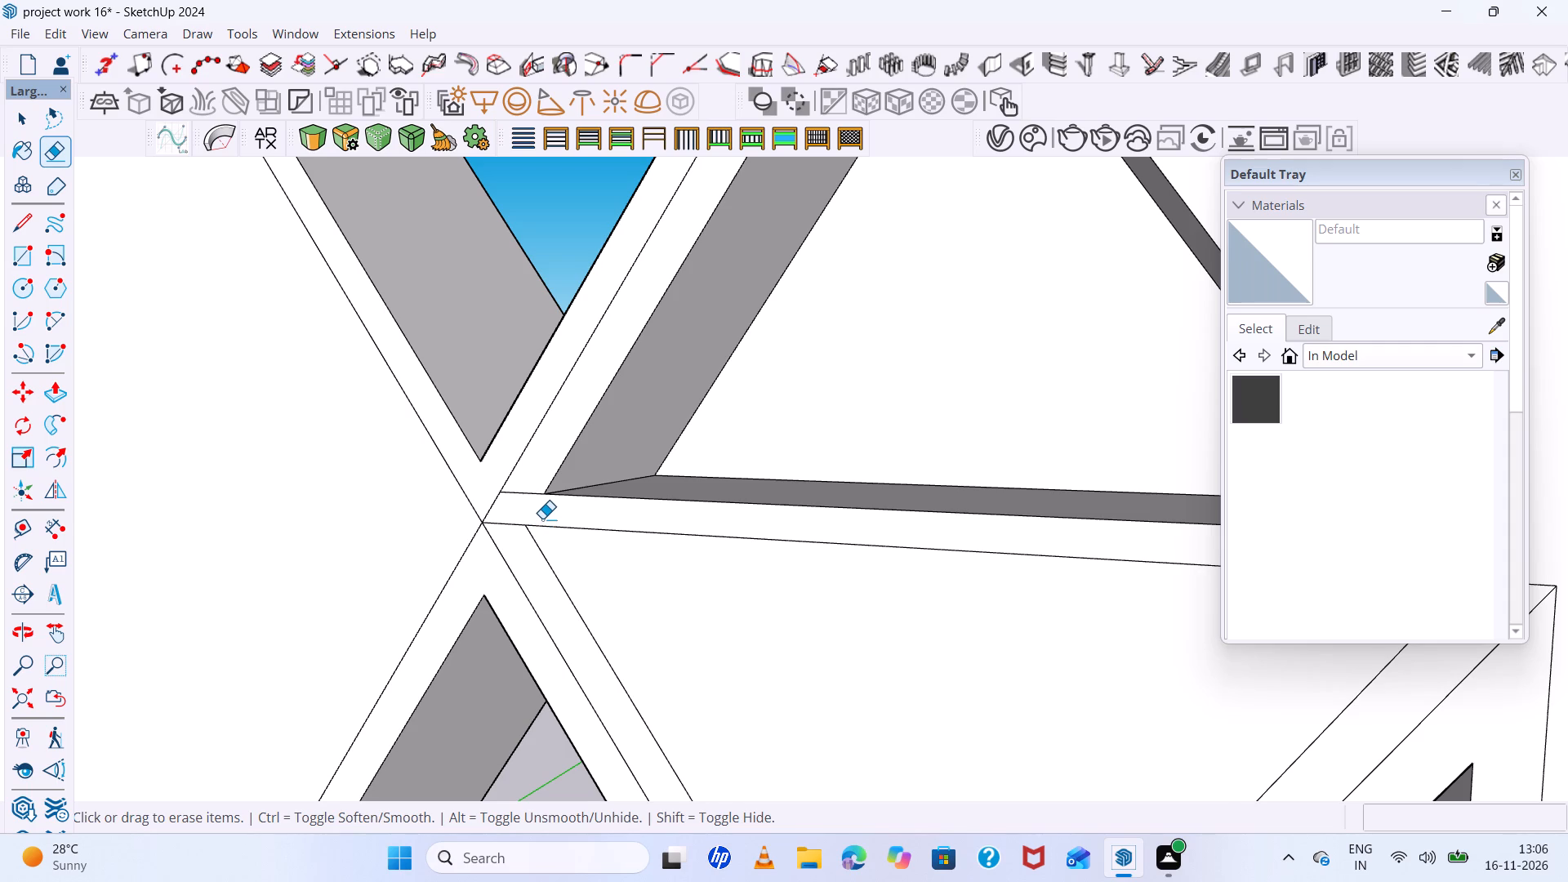
Undo the two earlier erasures of frame and post edges around the right end of the top diamond's shelf strip.
scroll(544, 519, down, 5)
scroll(539, 537, up, 5)
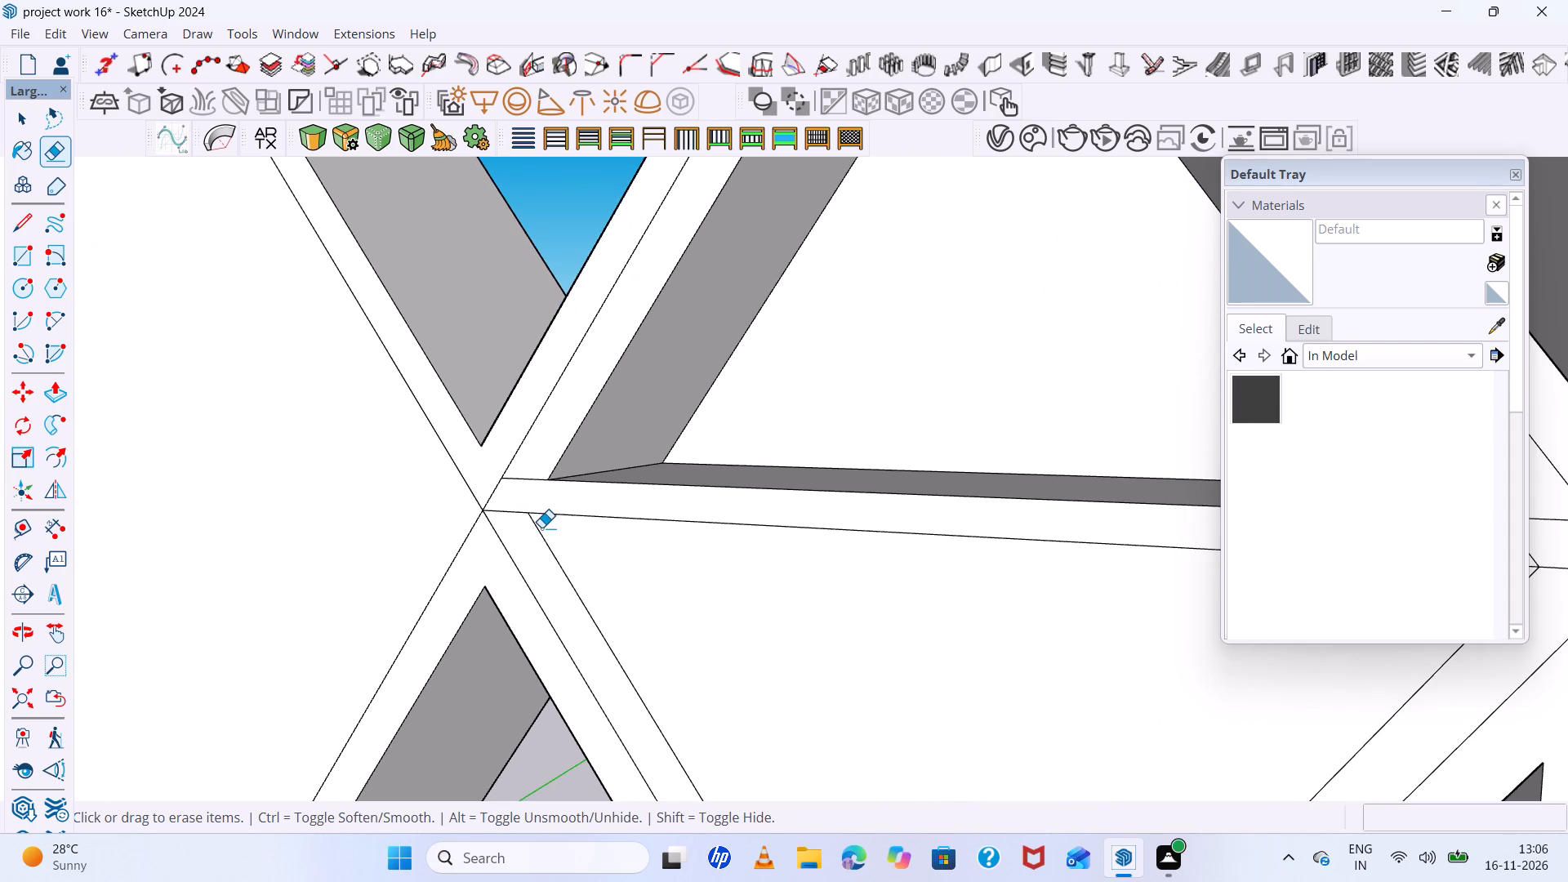
scroll(539, 528, down, 12)
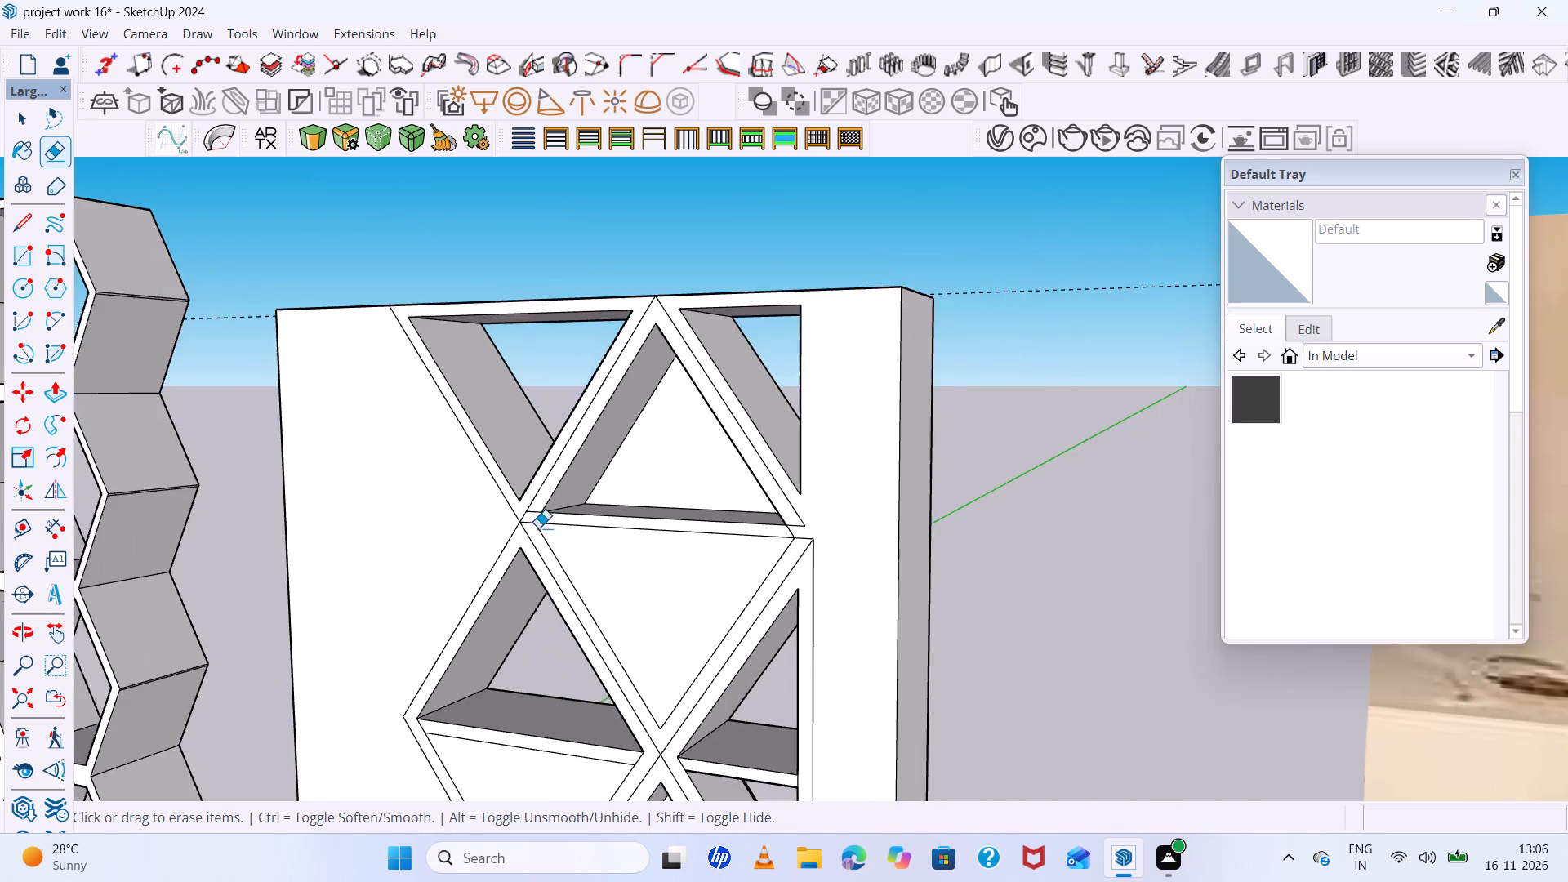
scroll(541, 521, down, 4)
scroll(750, 515, up, 8)
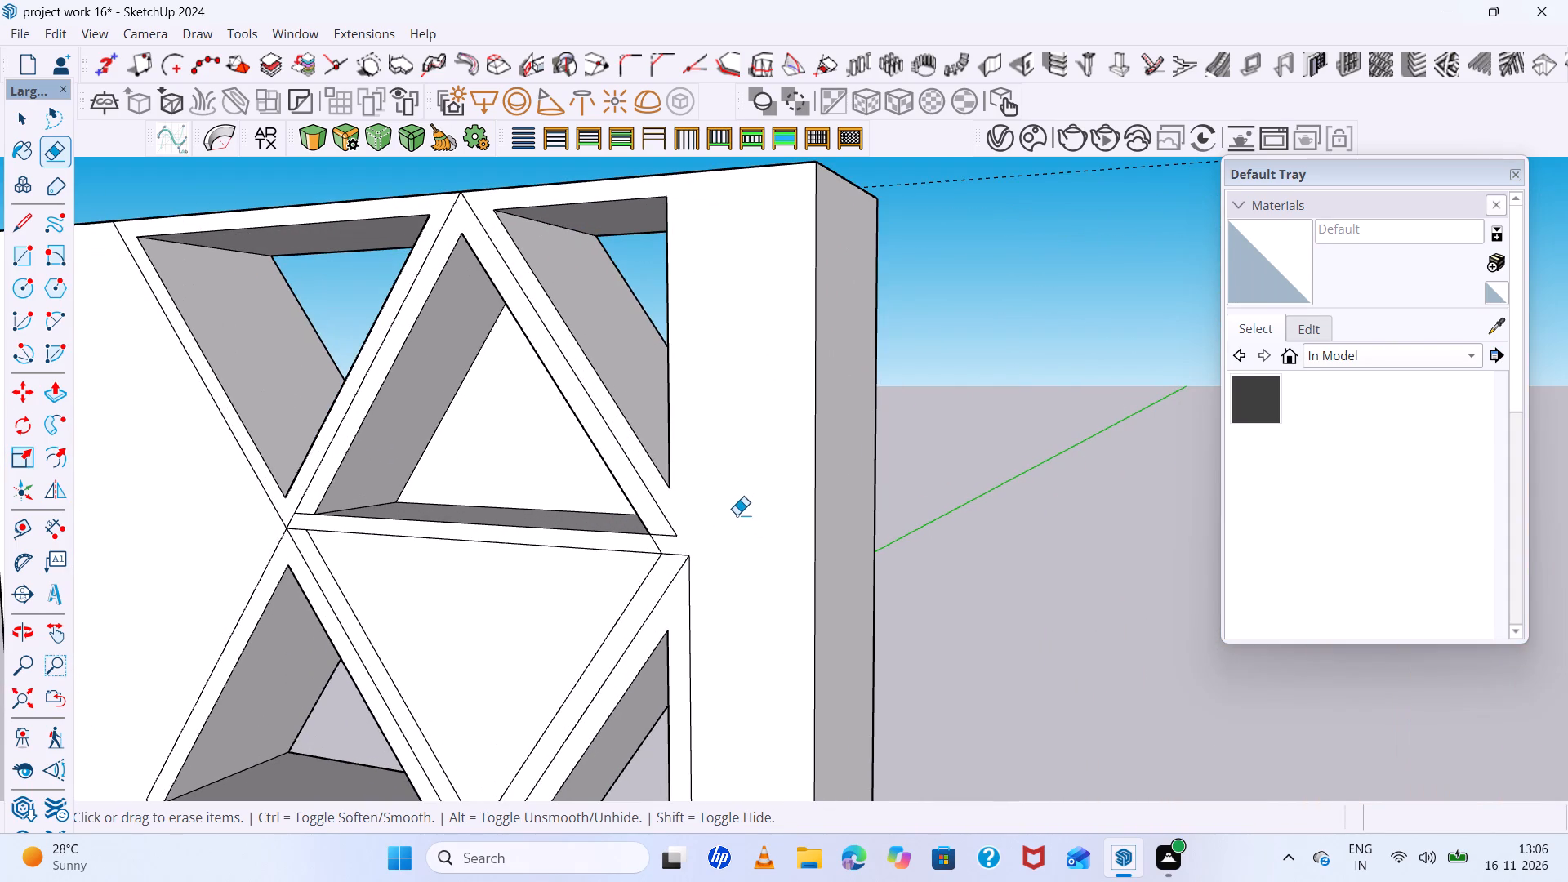
key(ctrl+z)
key(ctrl+z)
Push/Pull the upper inverted-V frame face of the top diamond outward 1".
scroll(737, 514, down, 2)
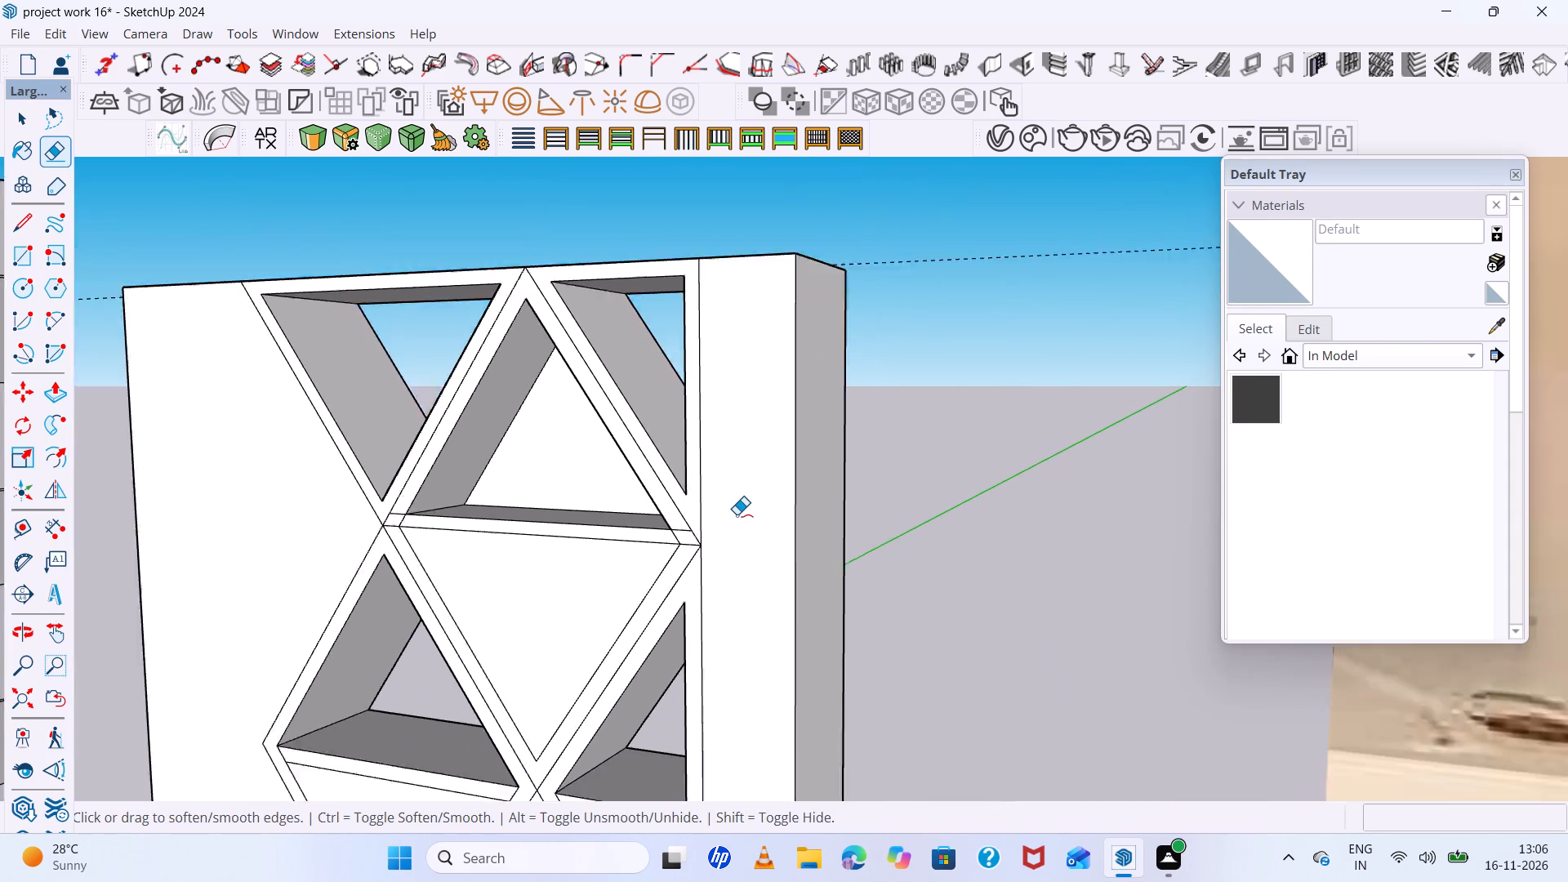
scroll(737, 514, down, 8)
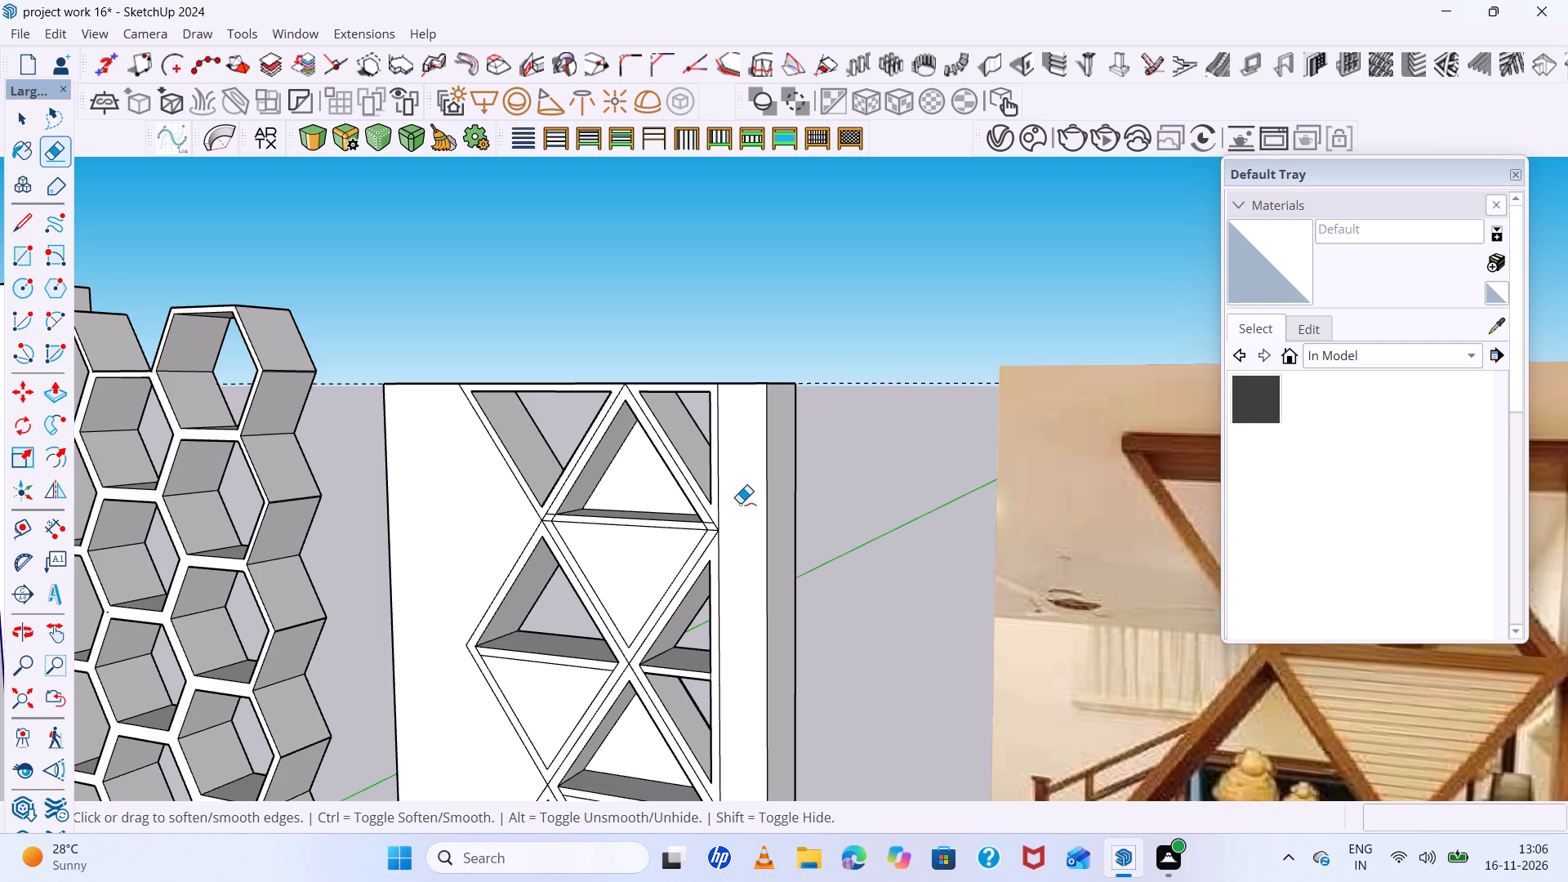
scroll(740, 499, down, 4)
scroll(652, 417, up, 10)
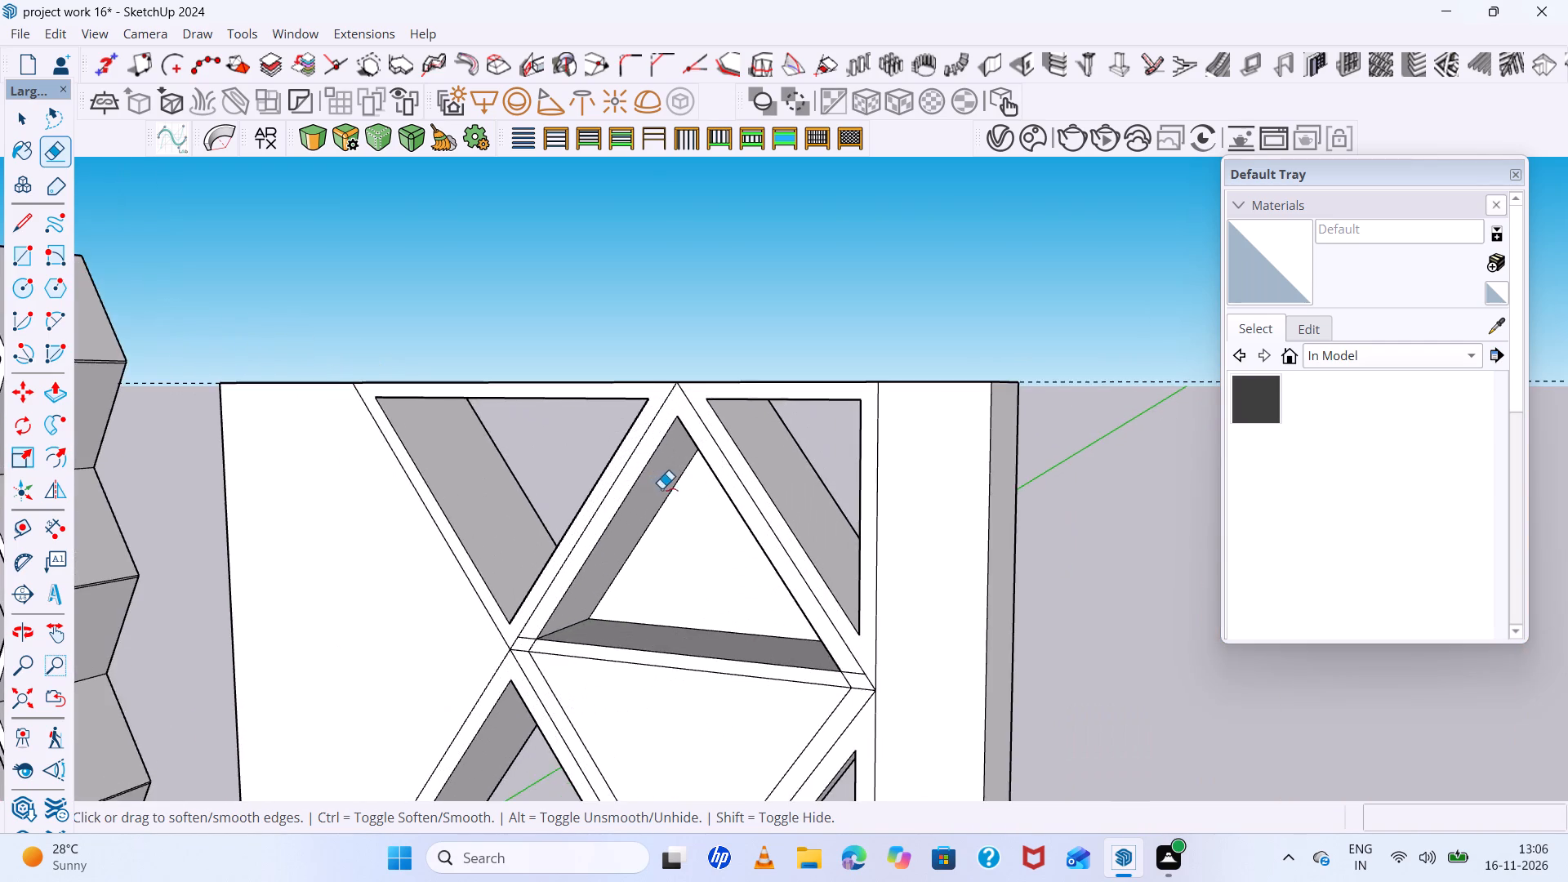
middle_drag(661, 488, 851, 590)
scroll(738, 420, up, 7)
key(space)
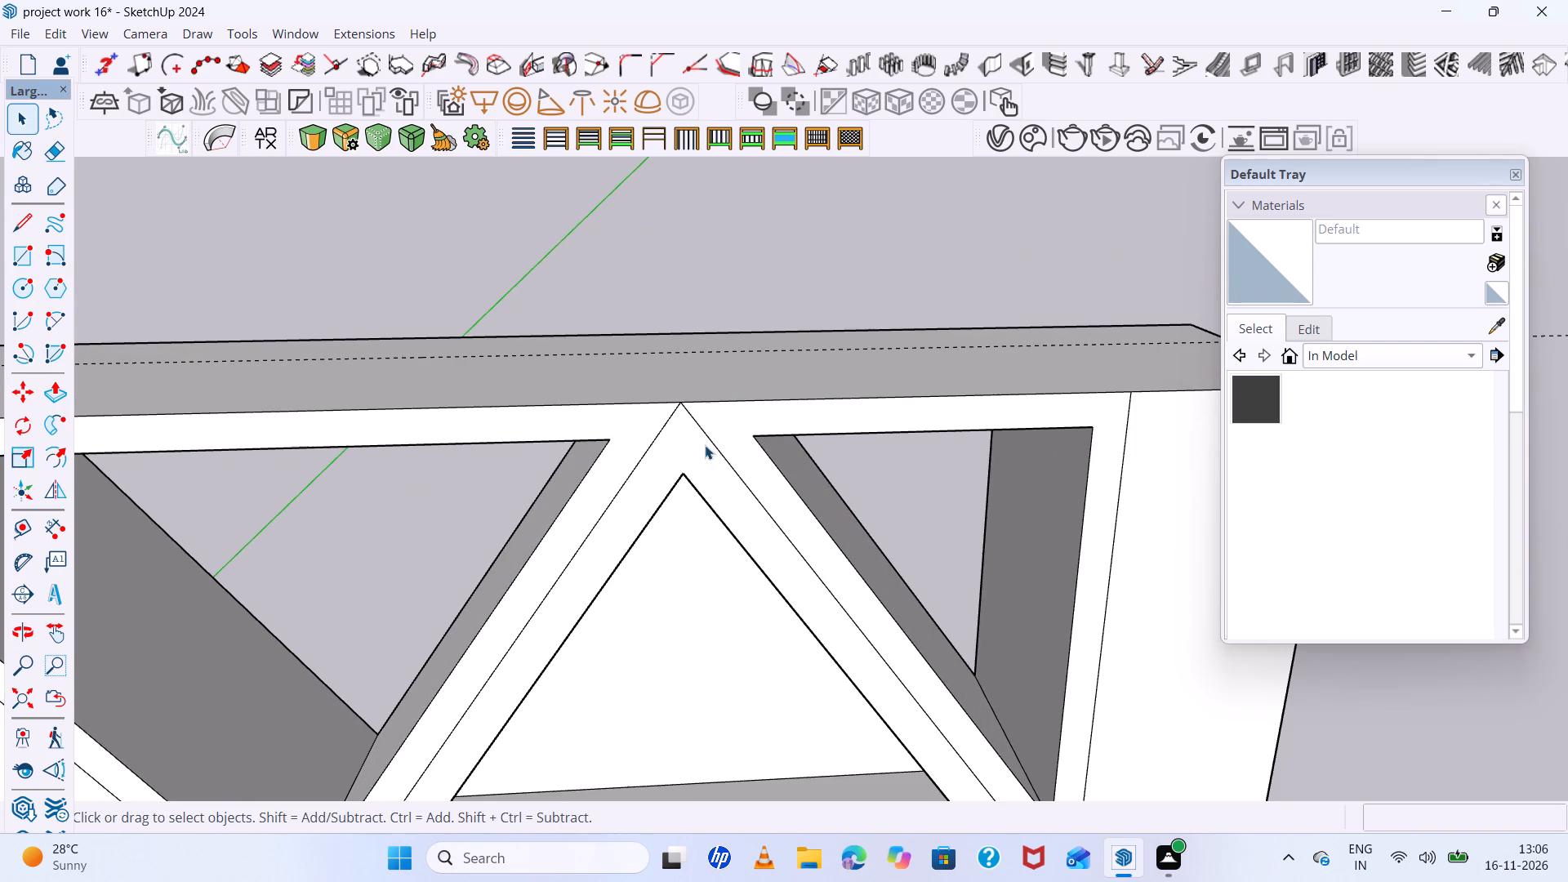
click(699, 452)
key(p)
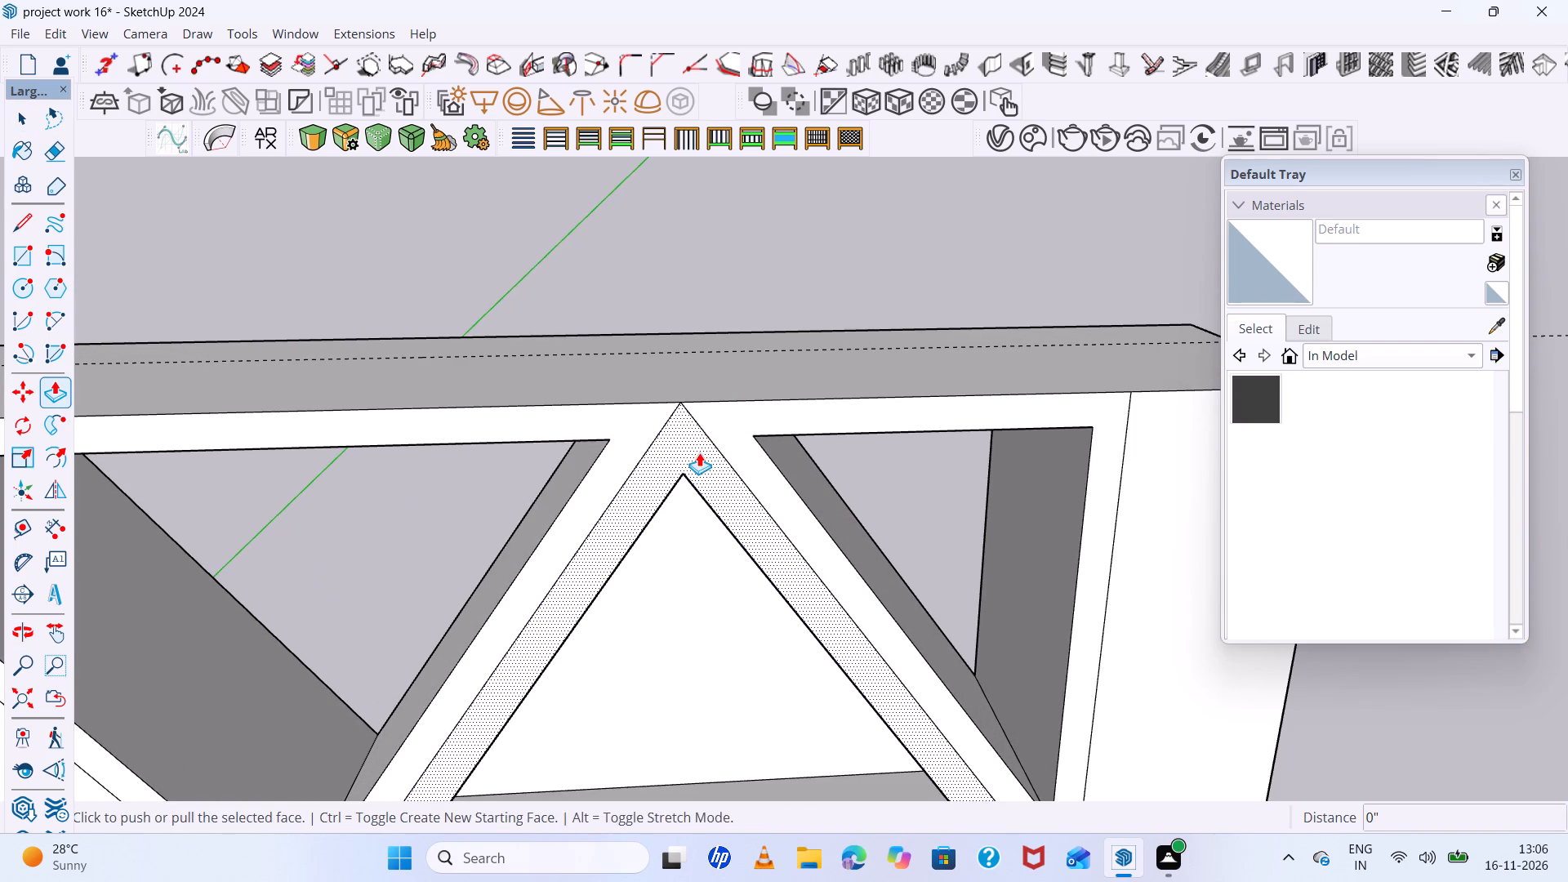
click(699, 452)
scroll(699, 451, down, 4)
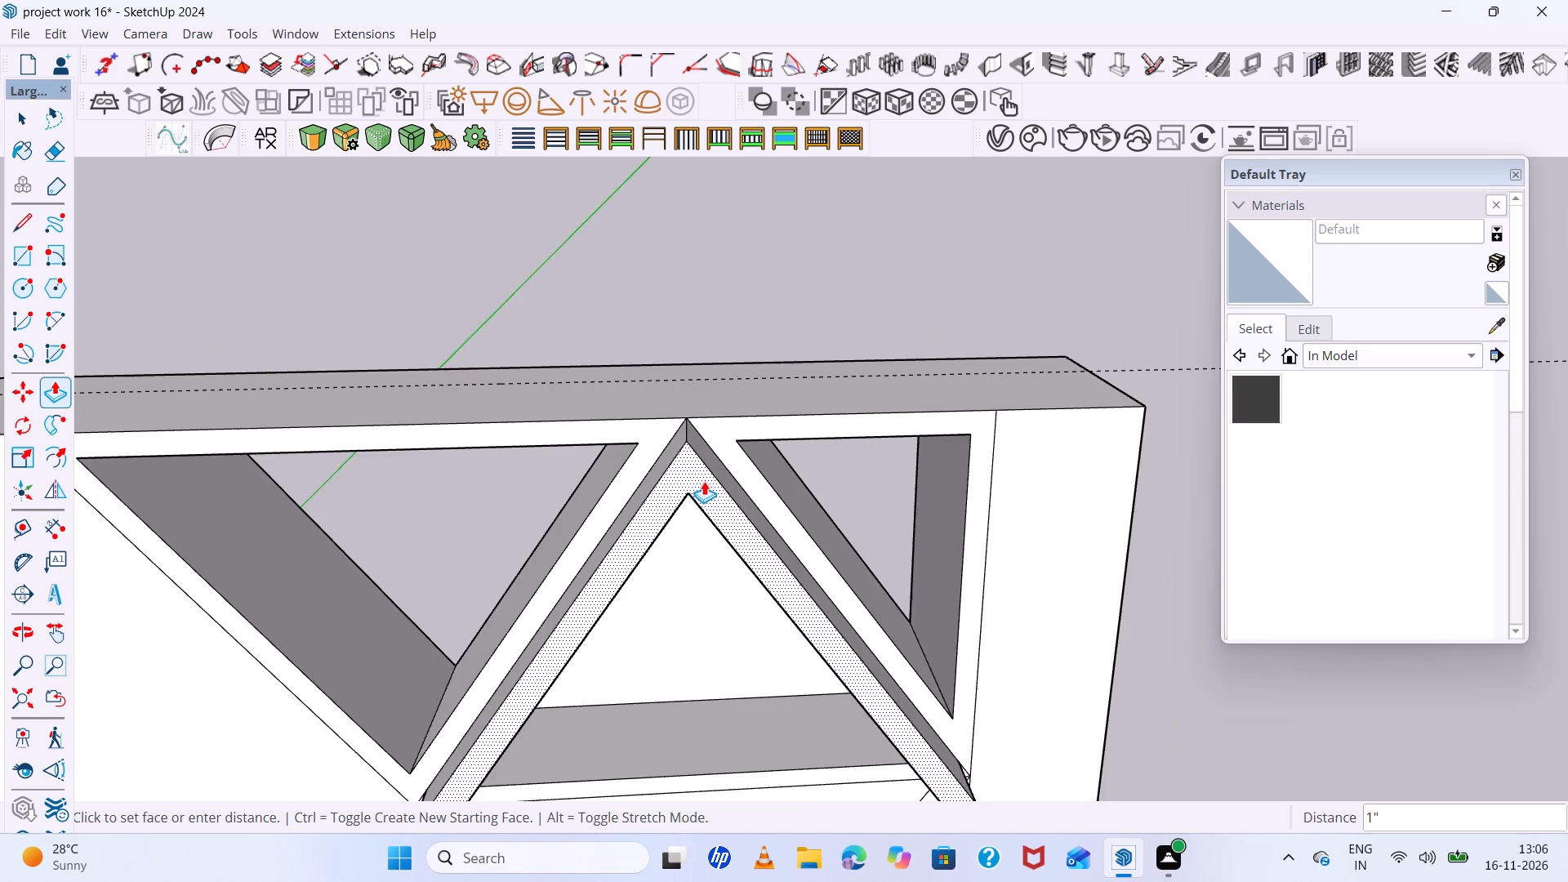
scroll(704, 481, down, 5)
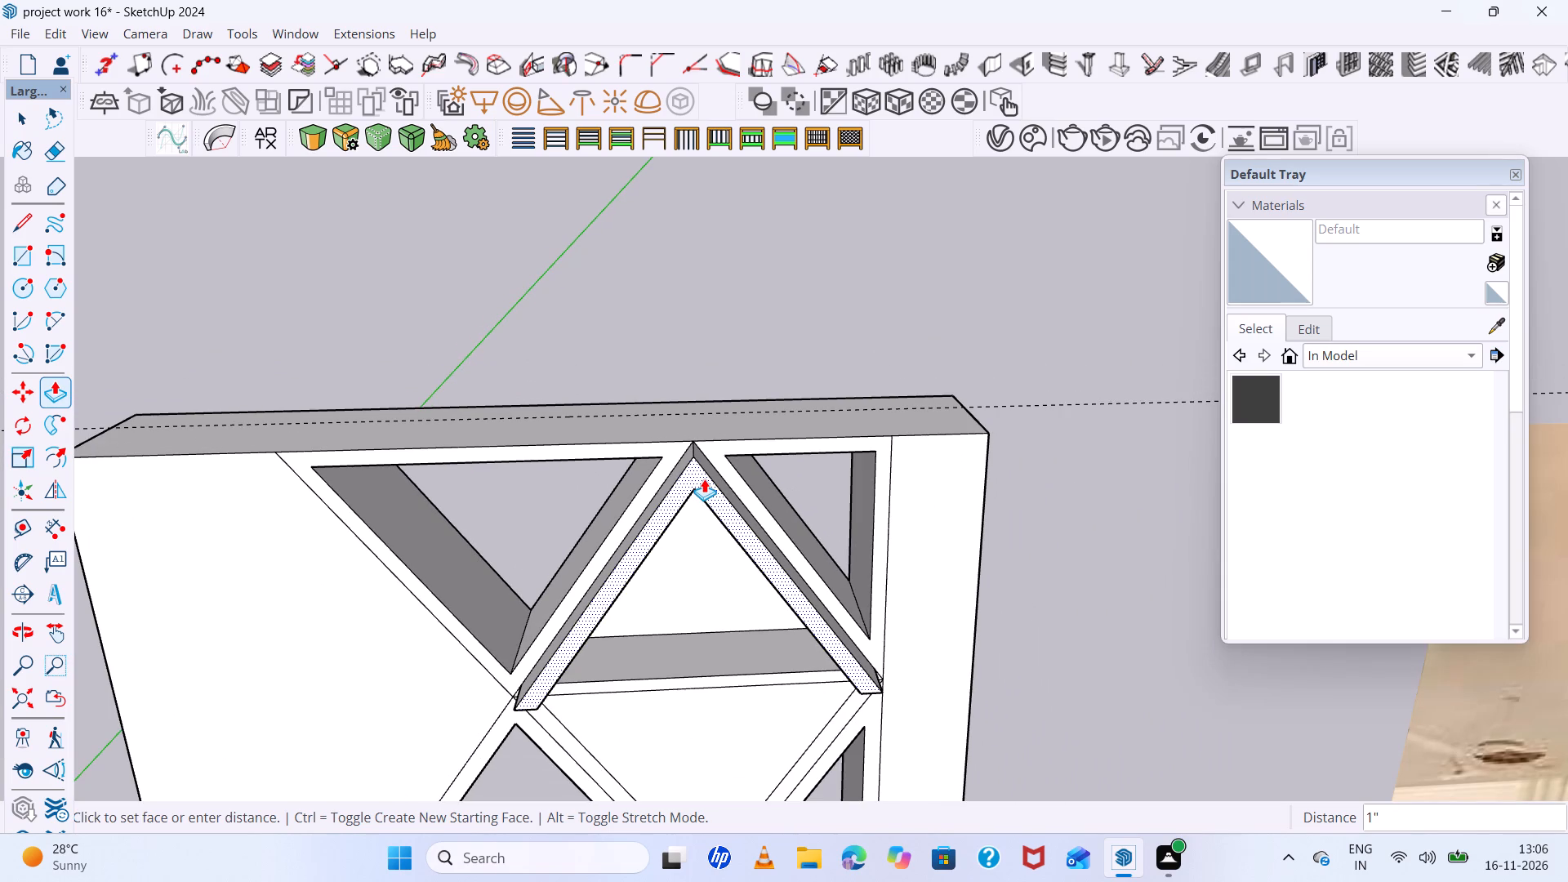
click(703, 478)
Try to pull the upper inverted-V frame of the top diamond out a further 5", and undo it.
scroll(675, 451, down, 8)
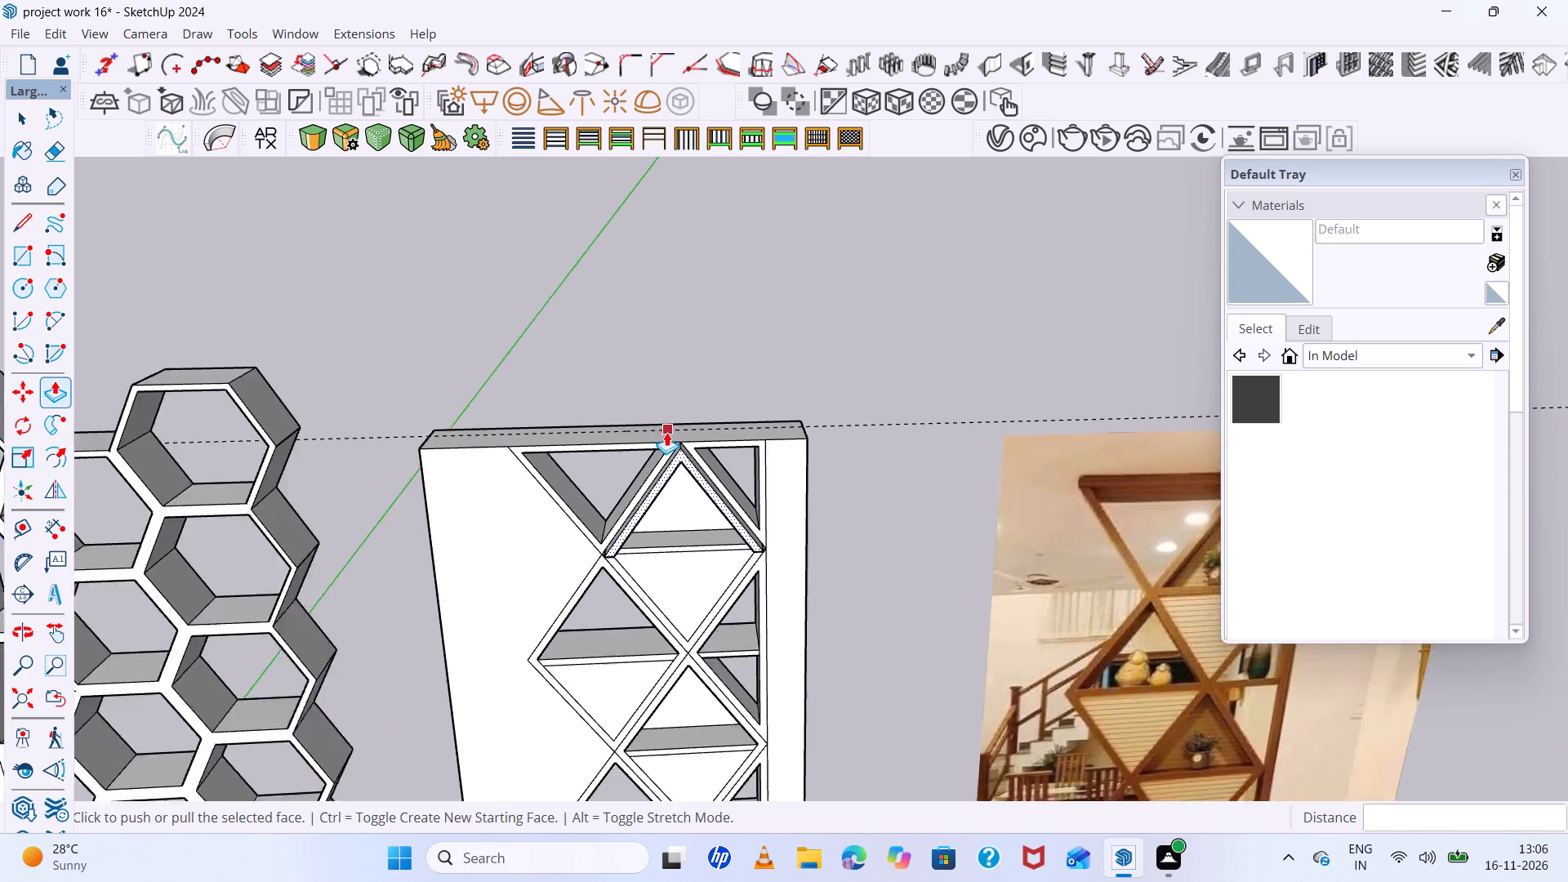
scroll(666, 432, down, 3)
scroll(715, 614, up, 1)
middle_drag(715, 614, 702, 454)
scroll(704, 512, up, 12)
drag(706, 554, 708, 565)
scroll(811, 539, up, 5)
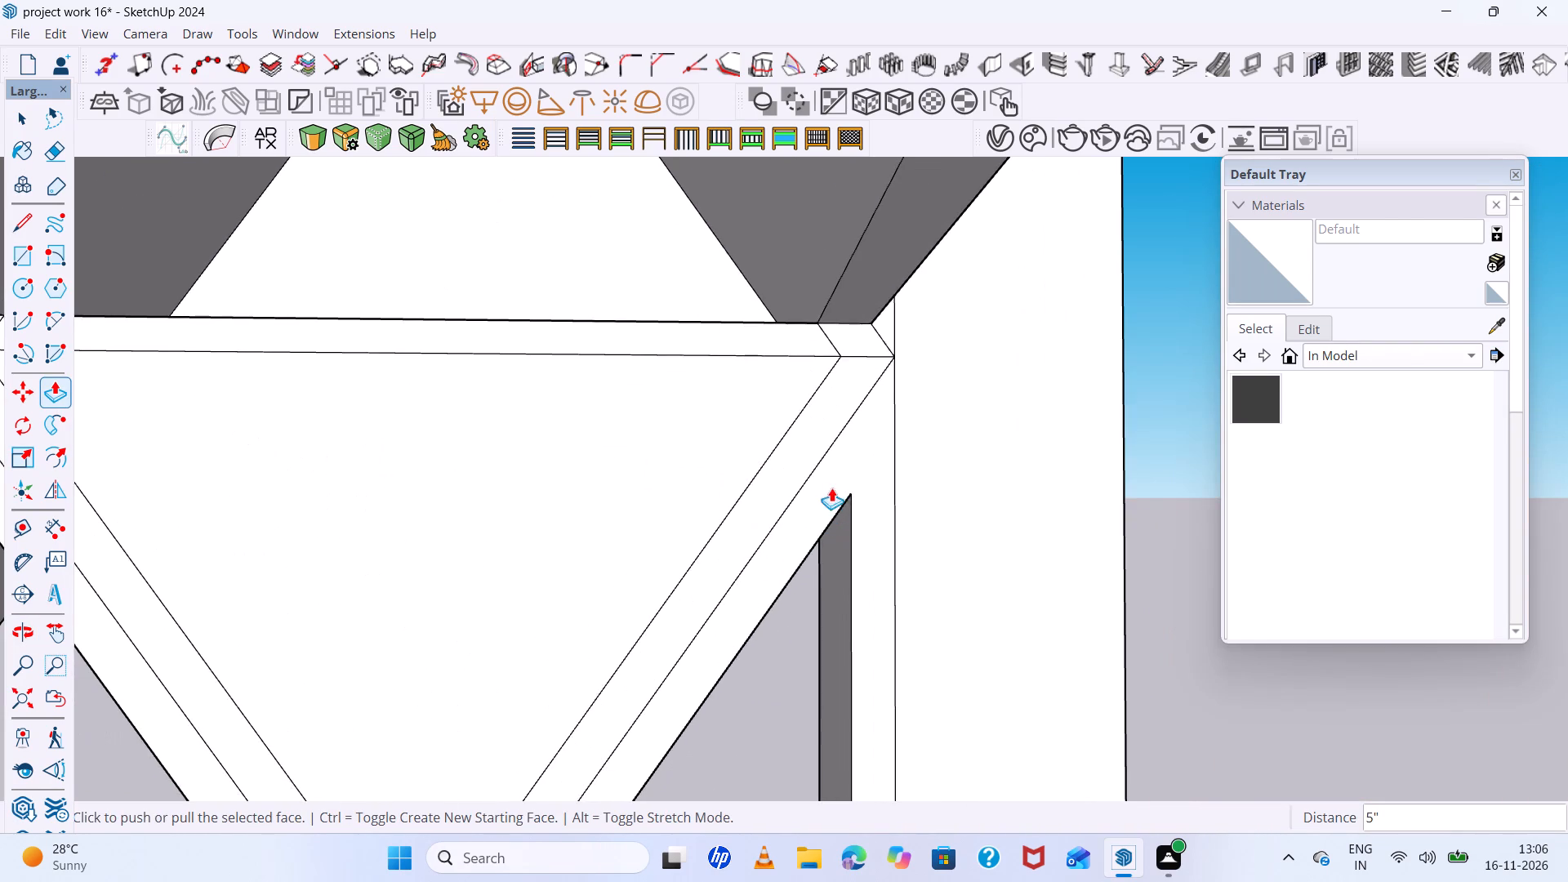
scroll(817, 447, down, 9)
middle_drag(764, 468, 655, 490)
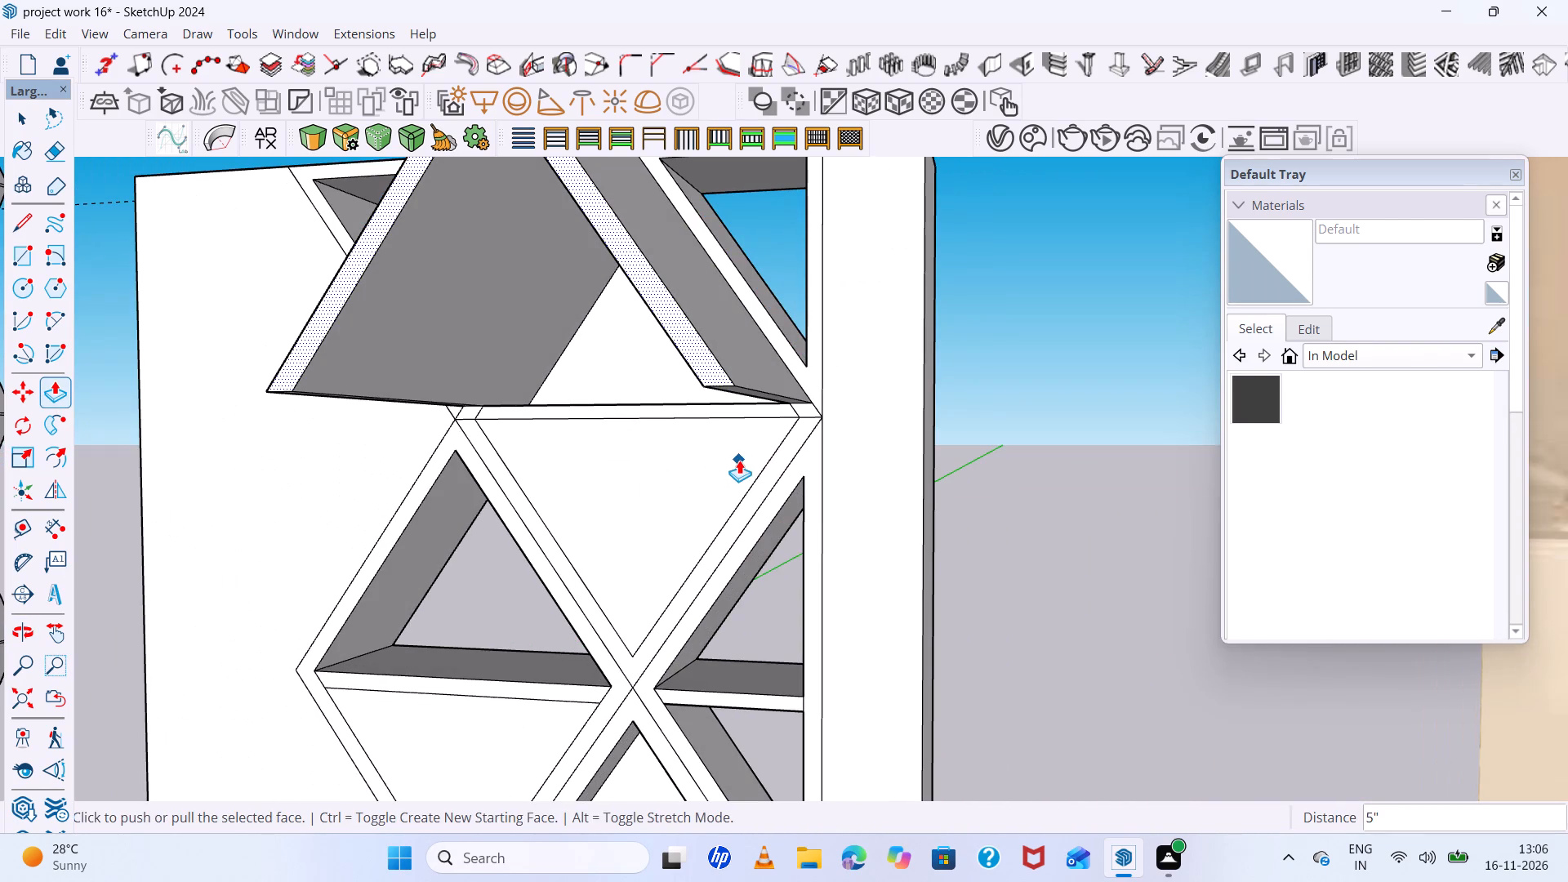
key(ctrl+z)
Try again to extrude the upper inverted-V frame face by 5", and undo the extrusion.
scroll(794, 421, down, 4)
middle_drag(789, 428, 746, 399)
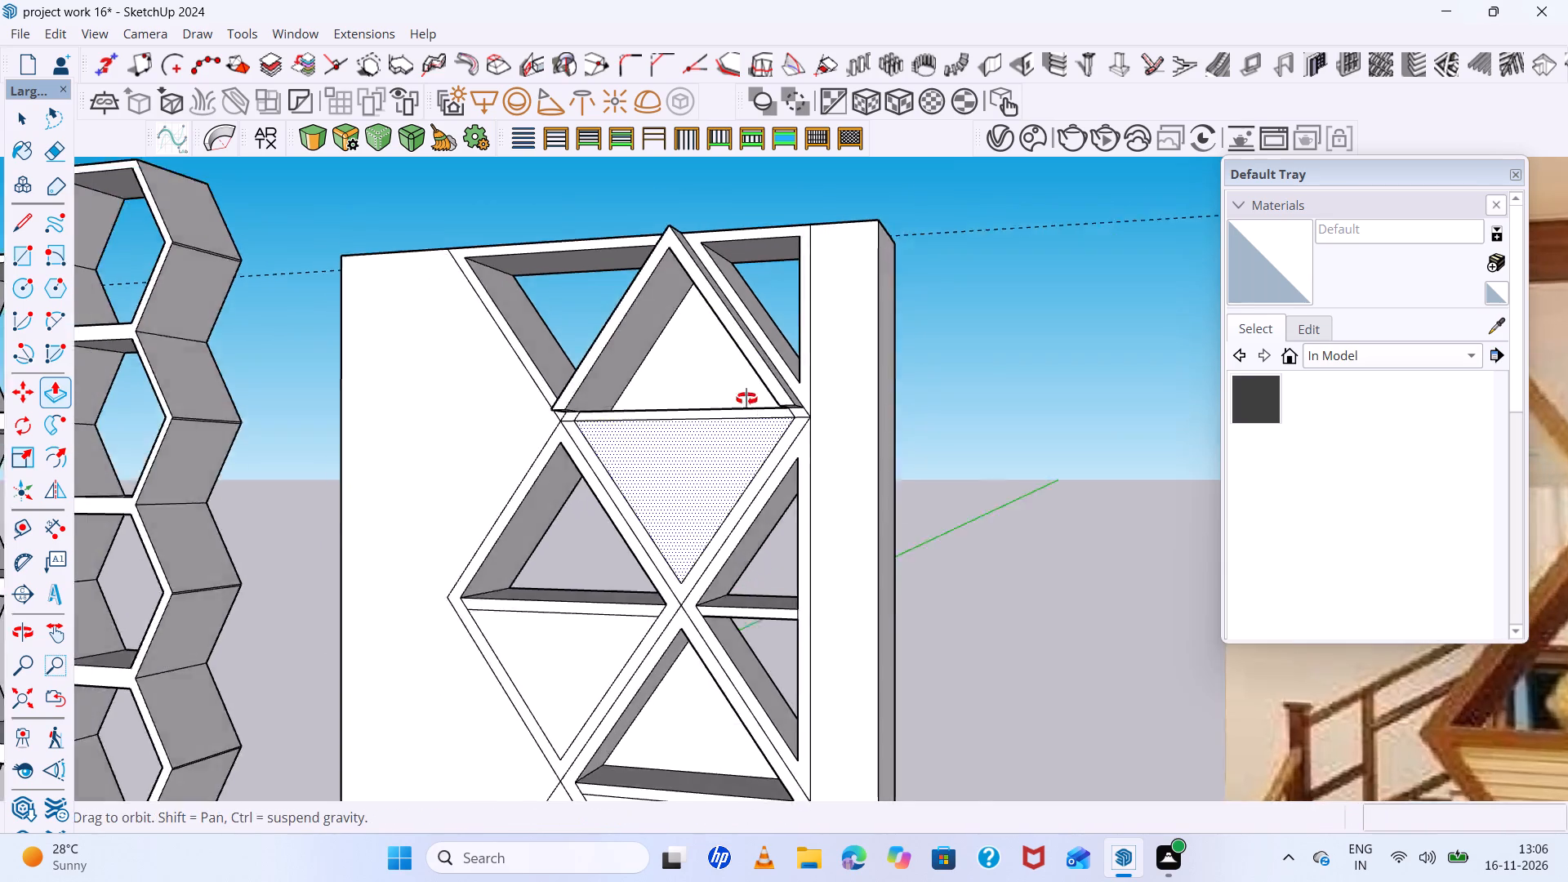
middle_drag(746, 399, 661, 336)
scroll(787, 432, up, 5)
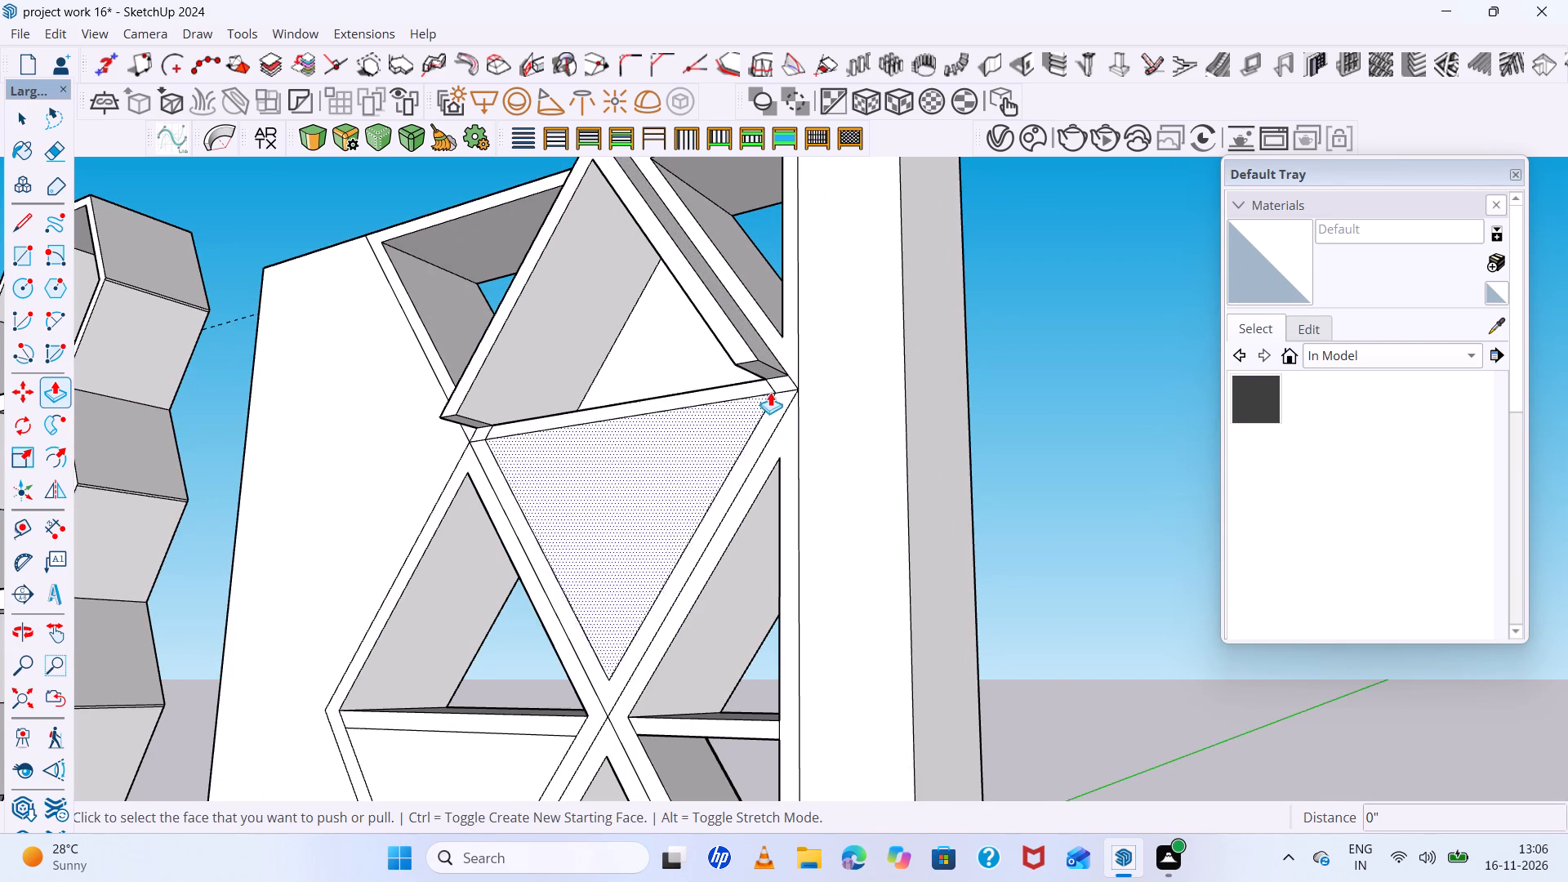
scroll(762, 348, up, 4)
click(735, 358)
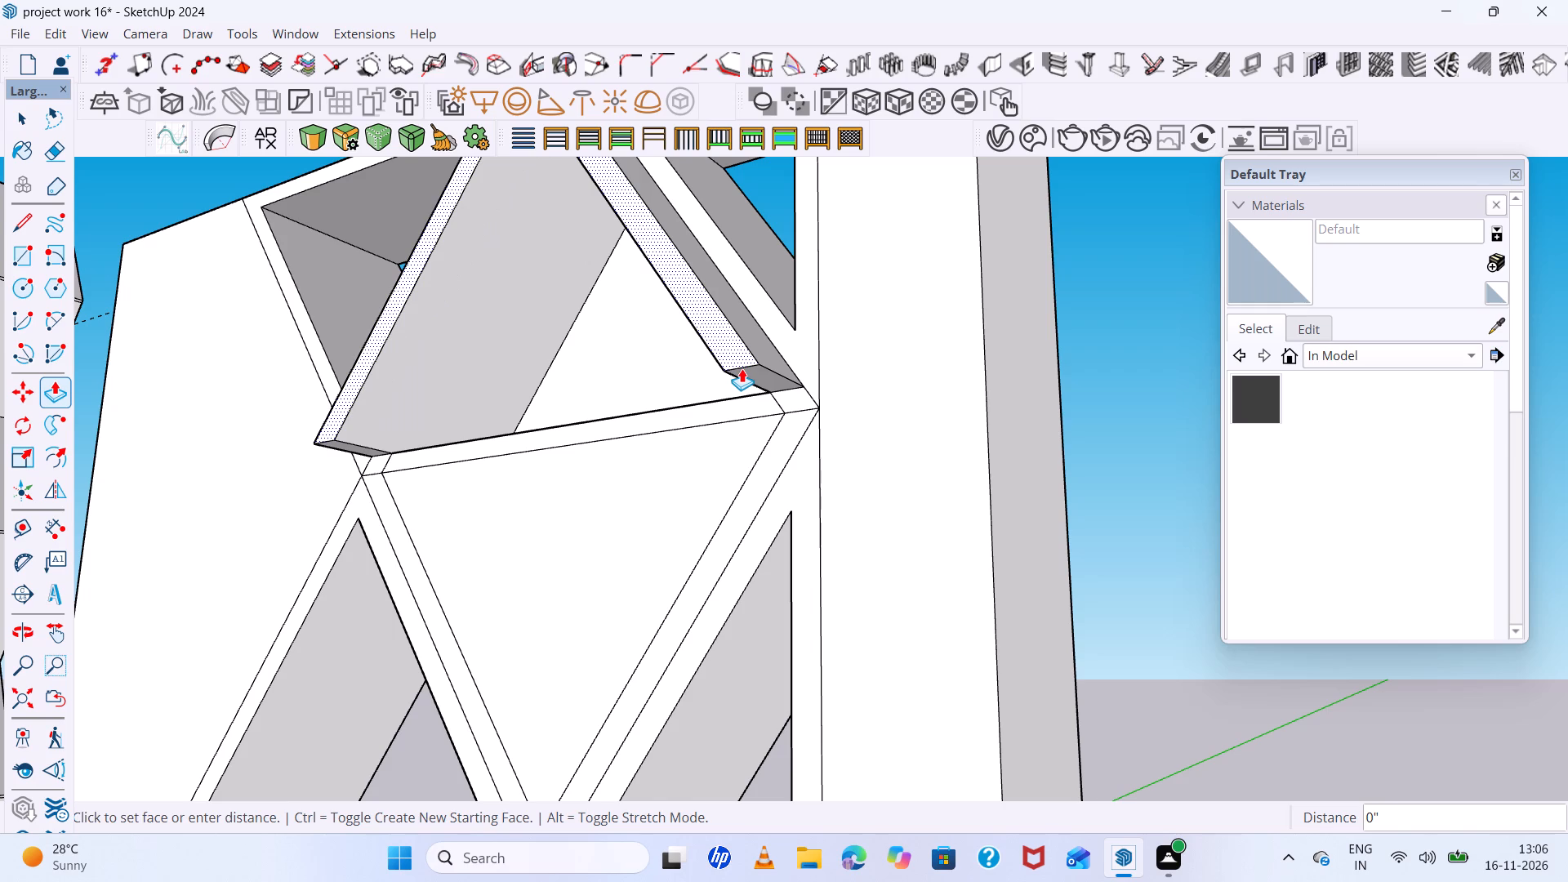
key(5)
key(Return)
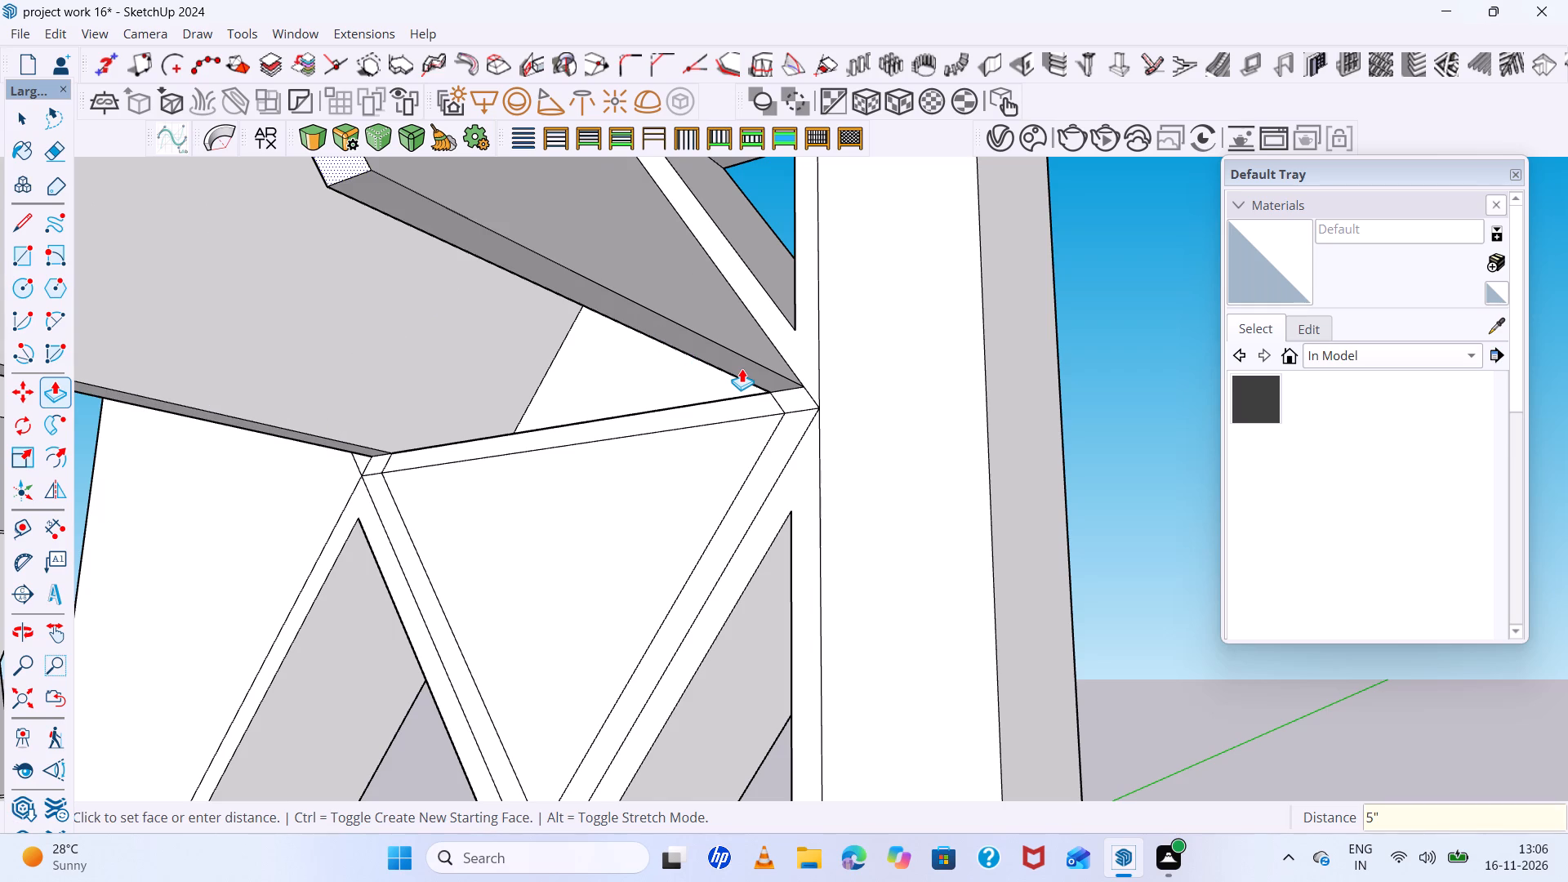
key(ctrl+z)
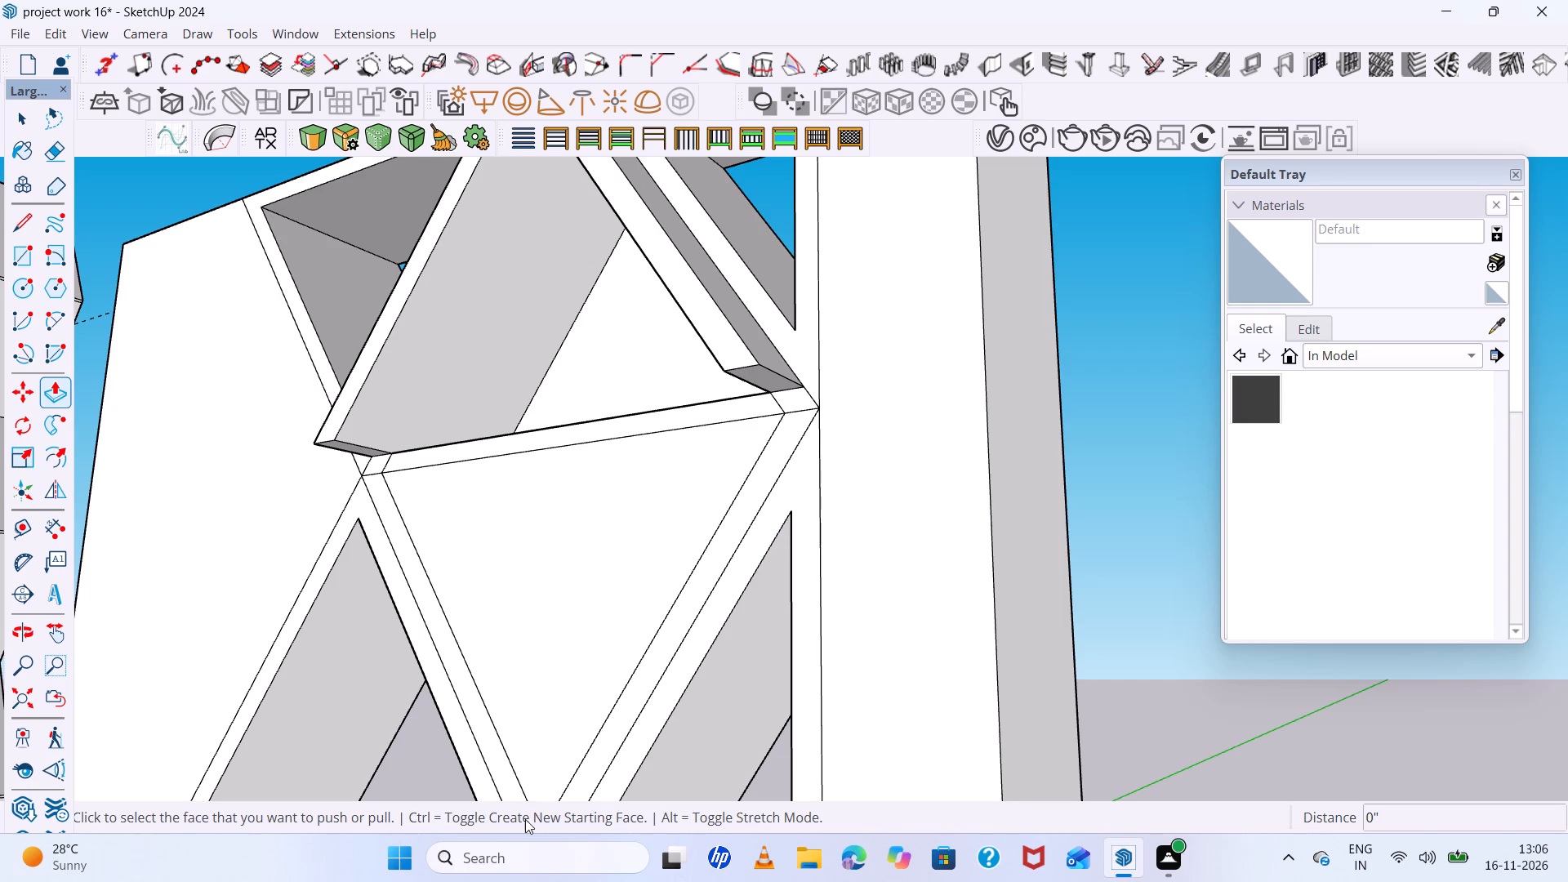
Push/Pull the lower V-shaped frame face of the top diamond outward 1", level with the raised upper frame.
scroll(333, 813, down, 4)
scroll(768, 612, down, 1)
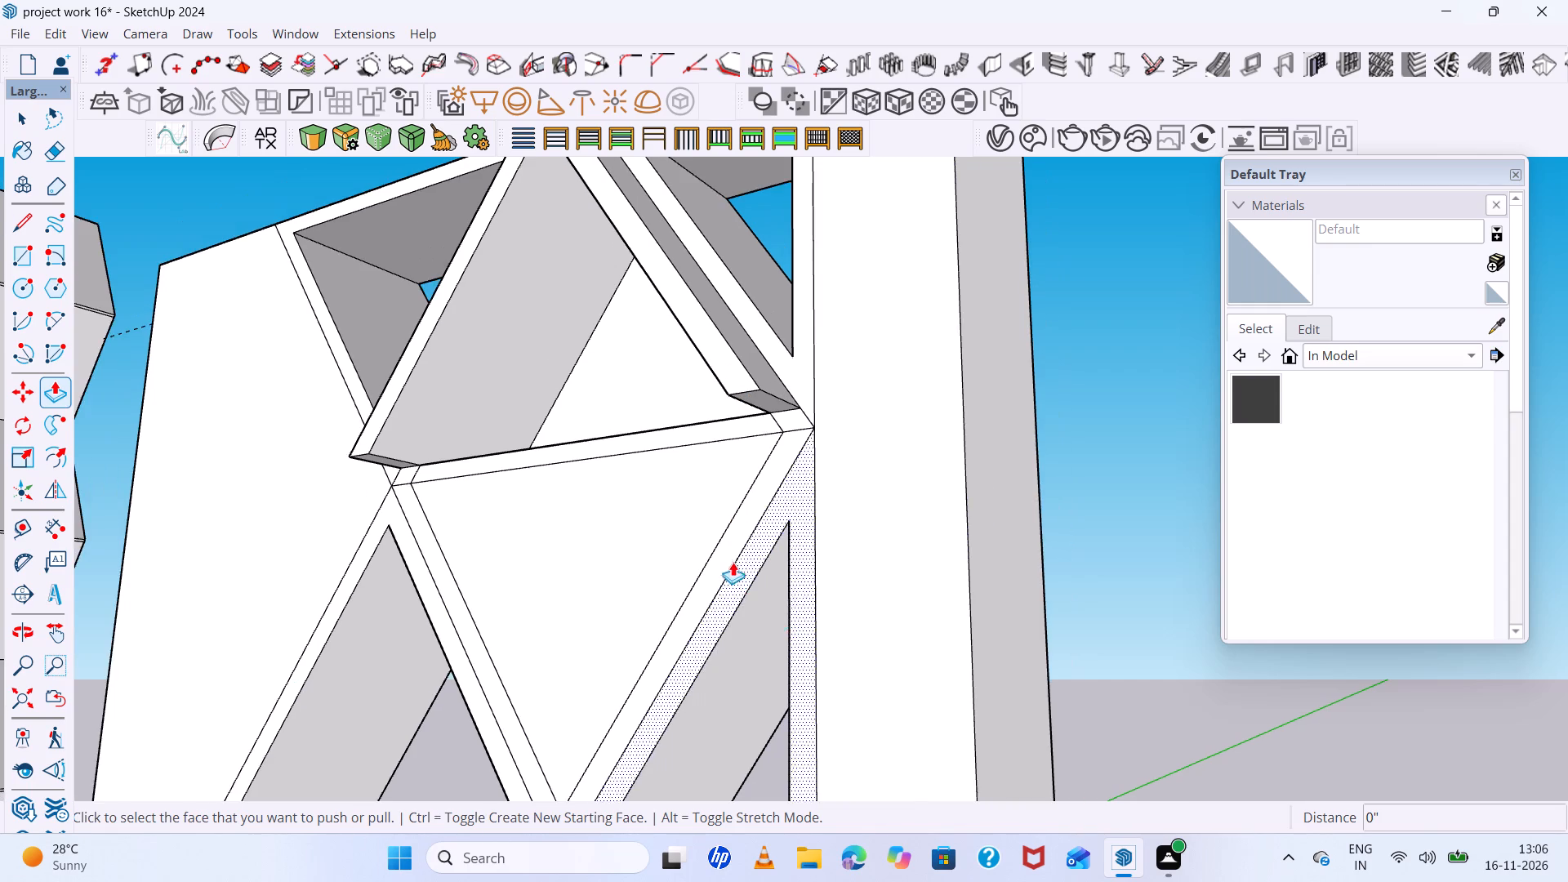
scroll(730, 559, down, 6)
scroll(634, 580, up, 4)
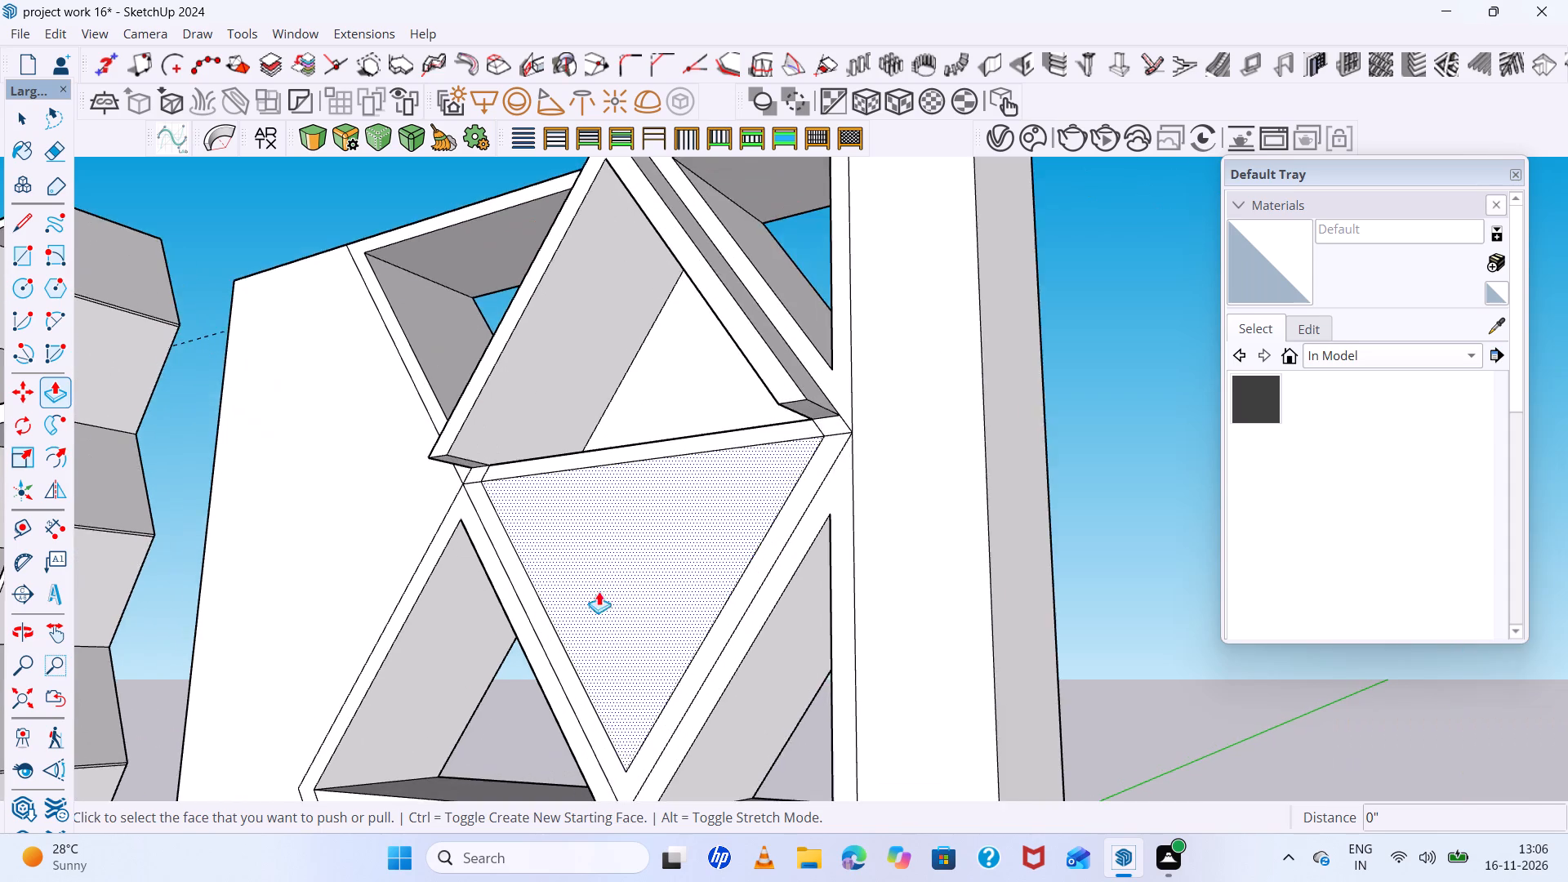
scroll(599, 591, up, 4)
scroll(522, 584, up, 3)
click(546, 577)
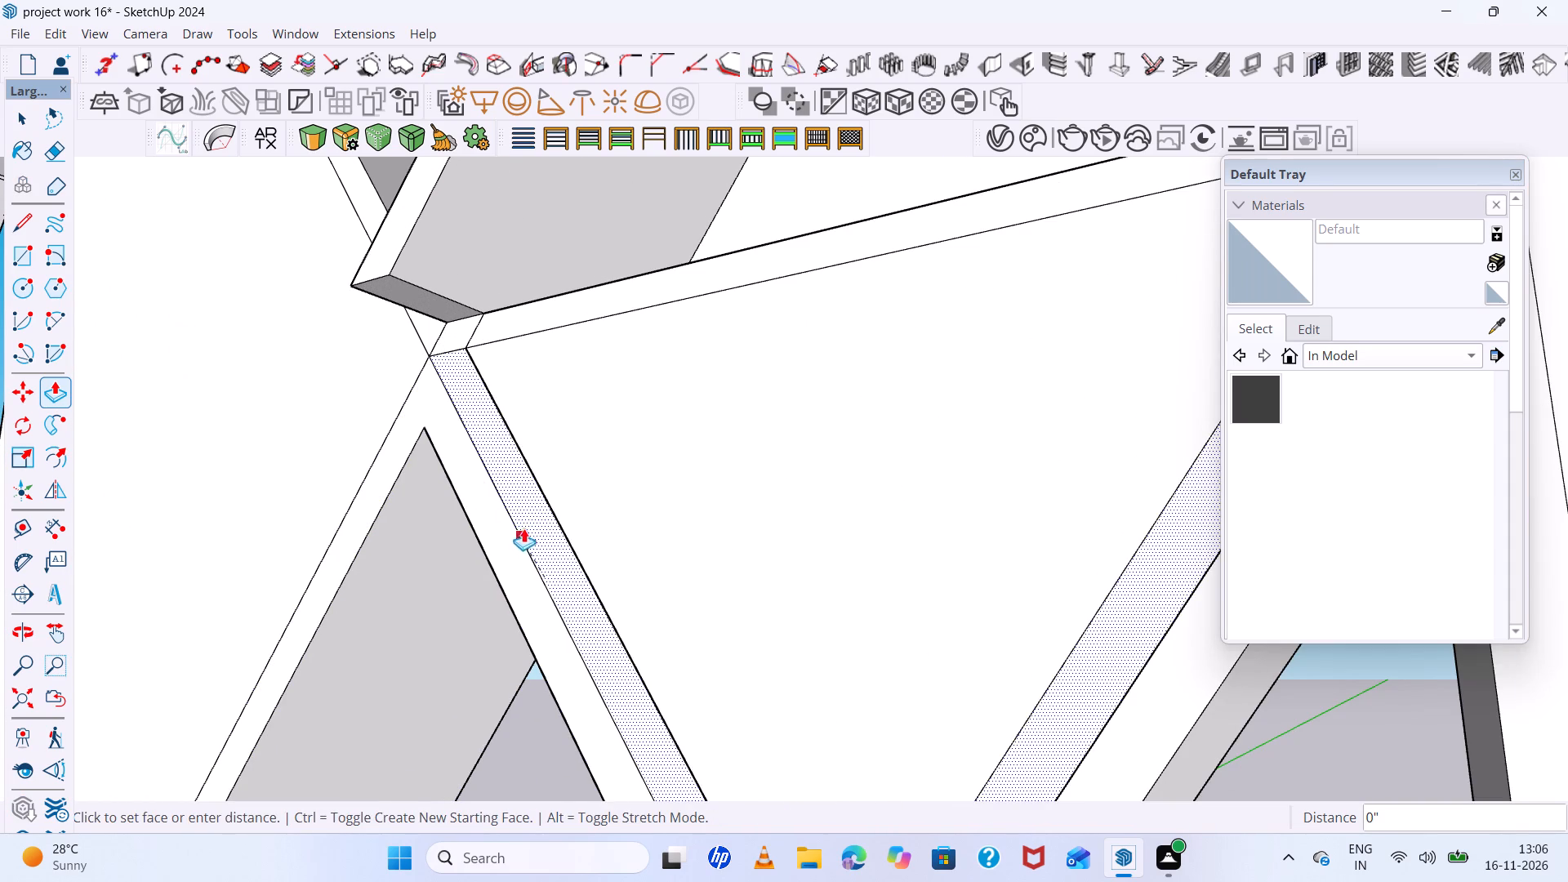
click(394, 278)
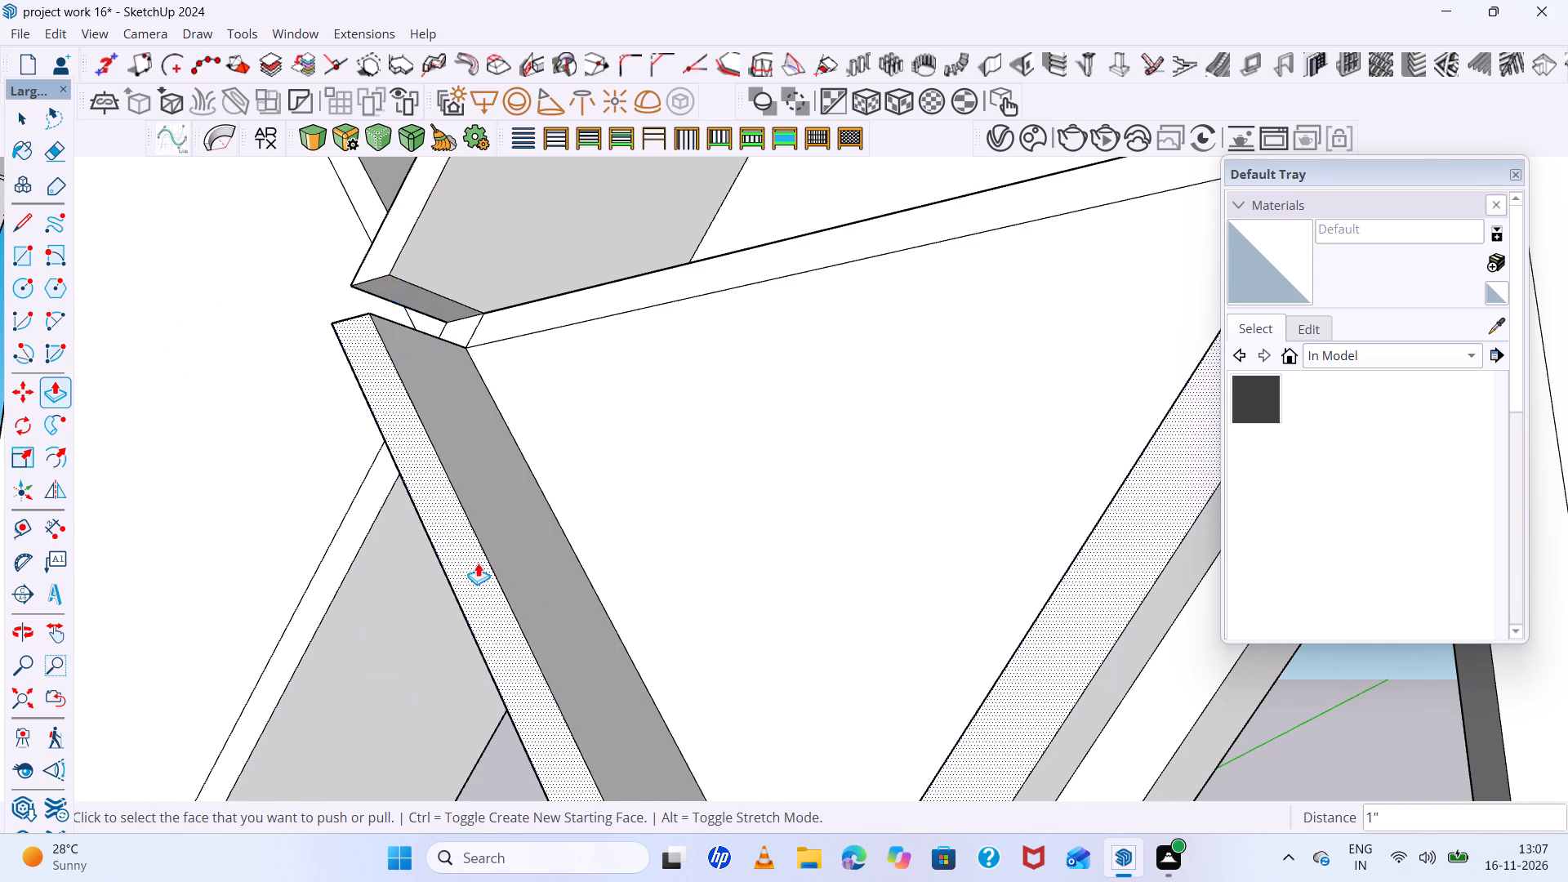
Pull the small joint face at the shelf strip's left end out 1", level with the raised diamond frame.
scroll(481, 577, down, 10)
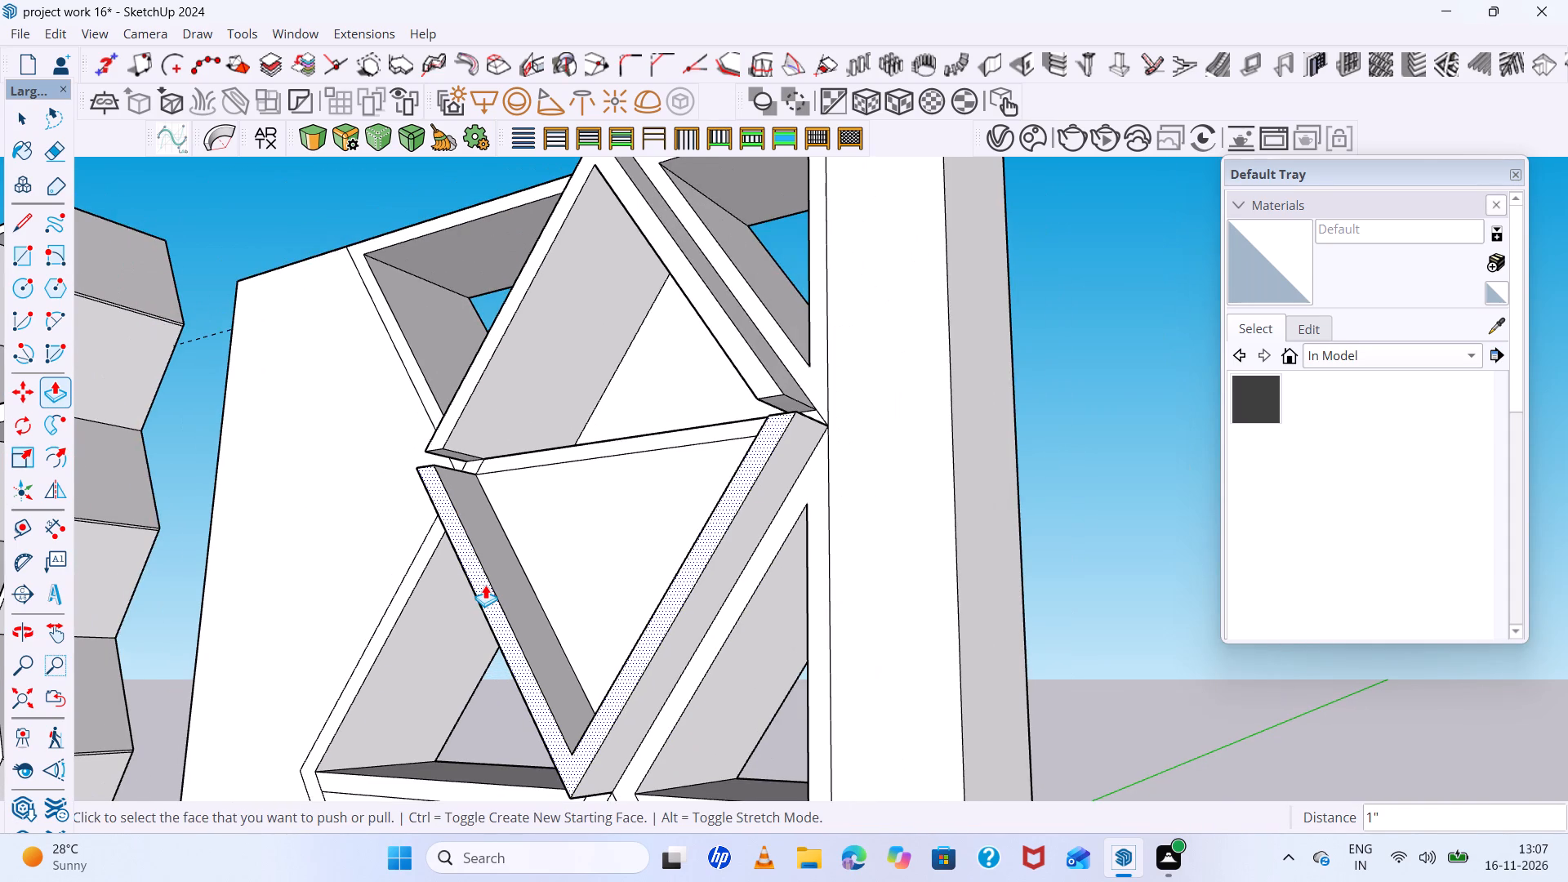
scroll(486, 585, down, 3)
middle_drag(486, 585, 747, 692)
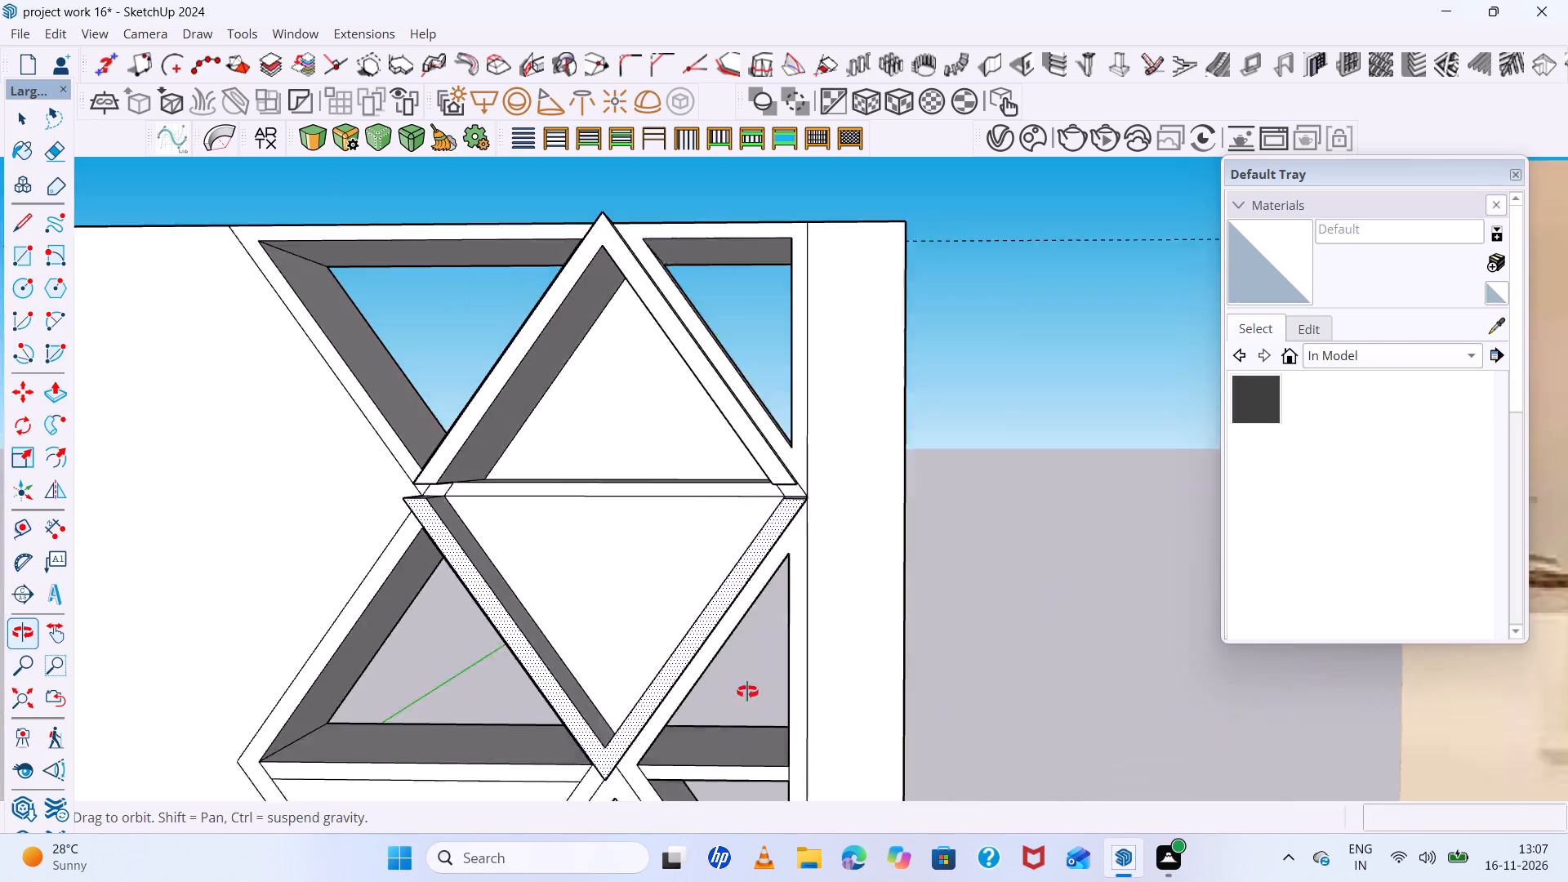
middle_drag(747, 692, 805, 708)
scroll(445, 502, up, 10)
click(462, 525)
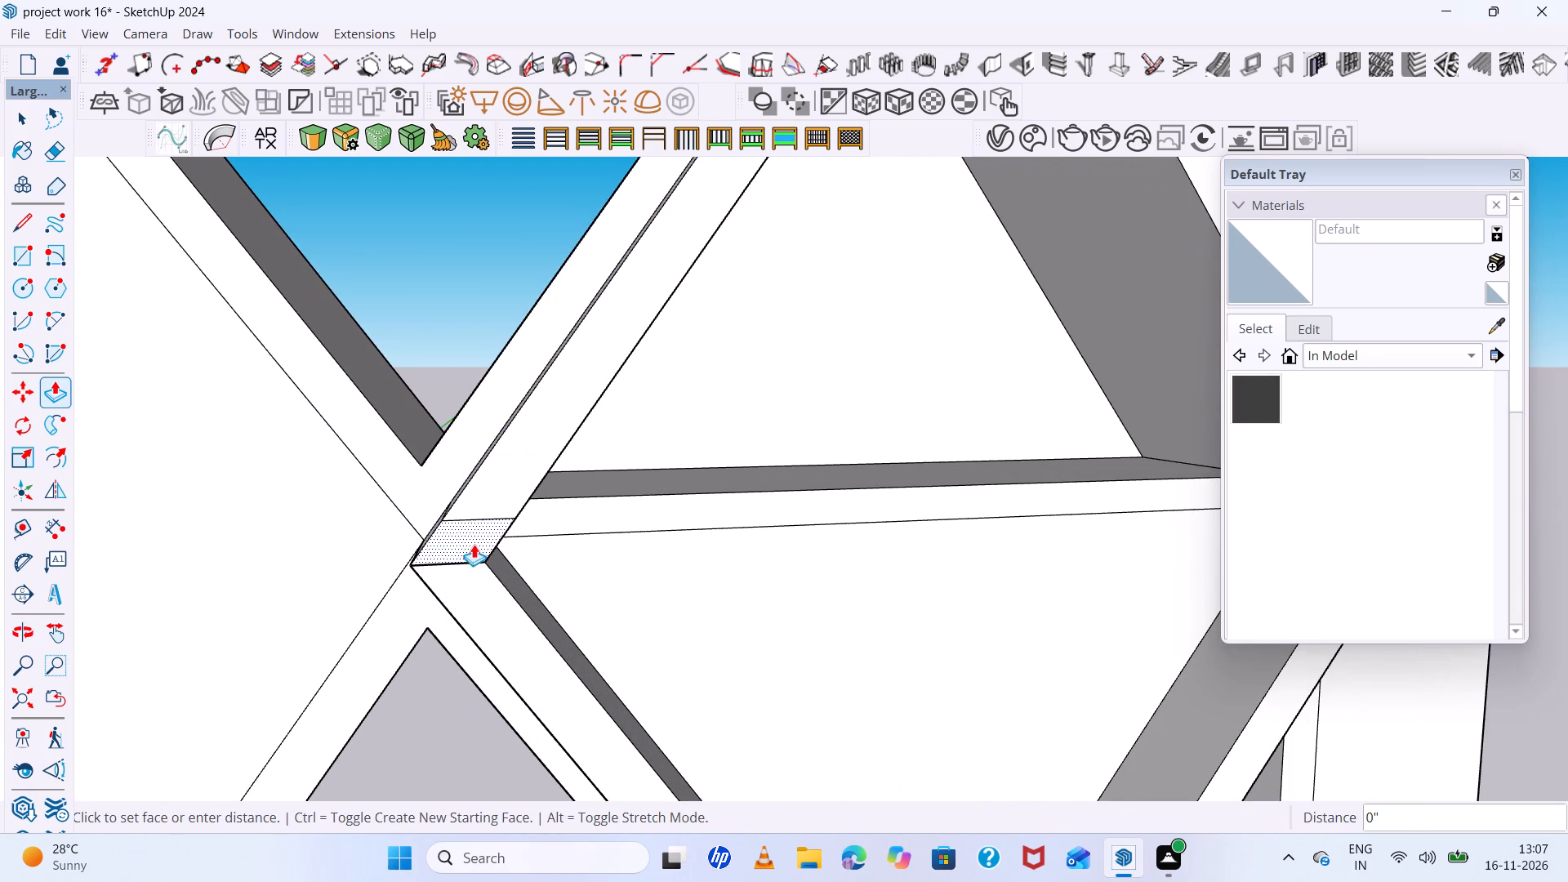
click(480, 568)
Pull the small joint face at the shelf strip's right end, beside the vertical post, out 1" to meet the raised frame.
scroll(420, 562, down, 8)
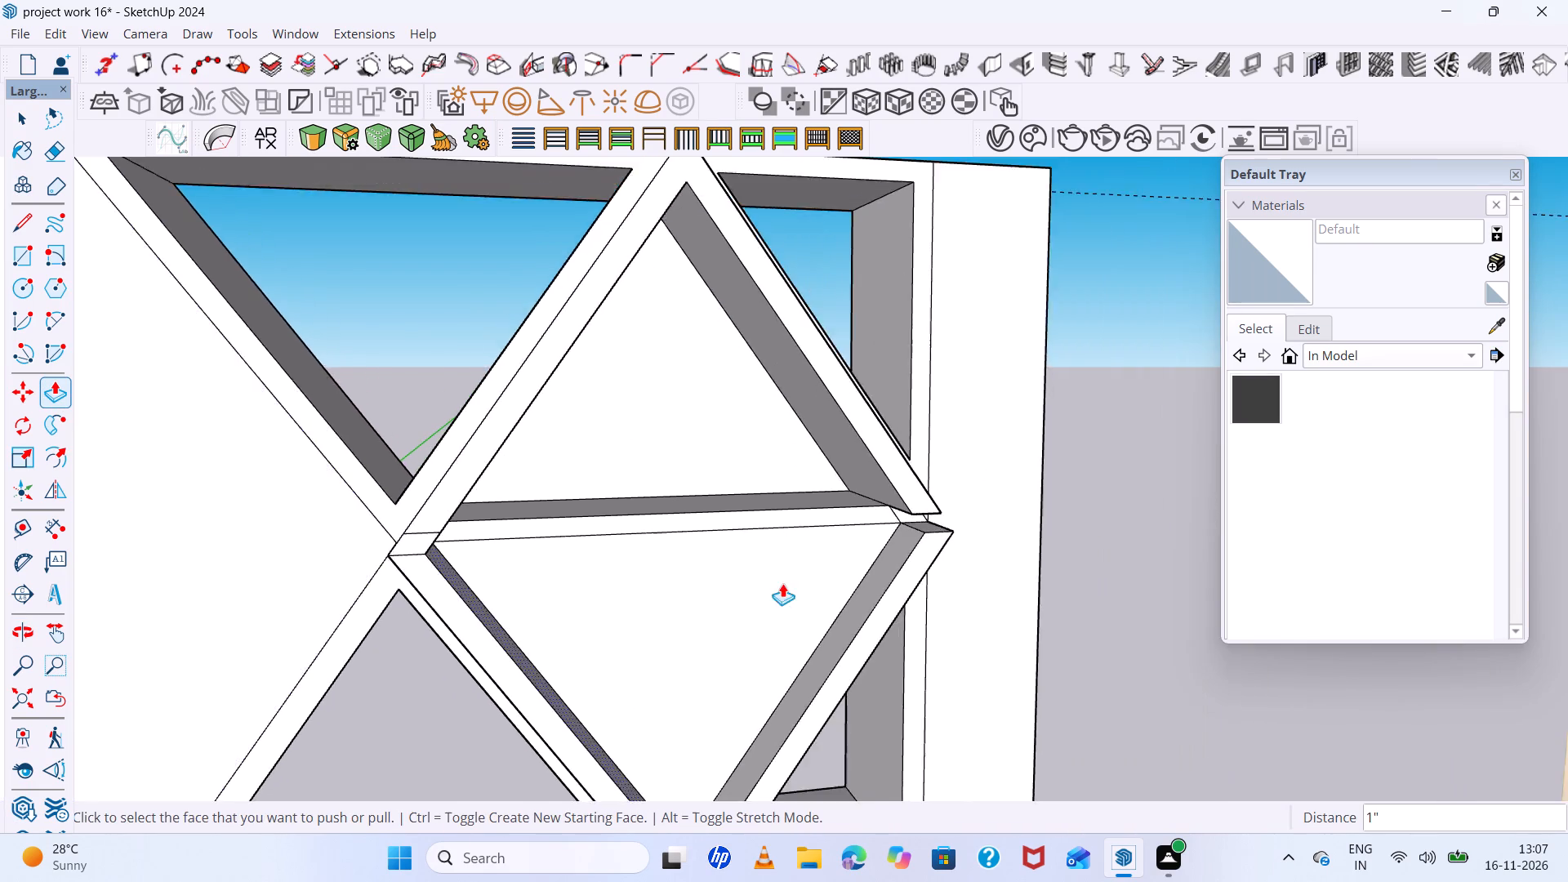
scroll(785, 581, up, 5)
scroll(639, 559, down, 5)
scroll(801, 510, up, 4)
middle_drag(892, 499, 707, 483)
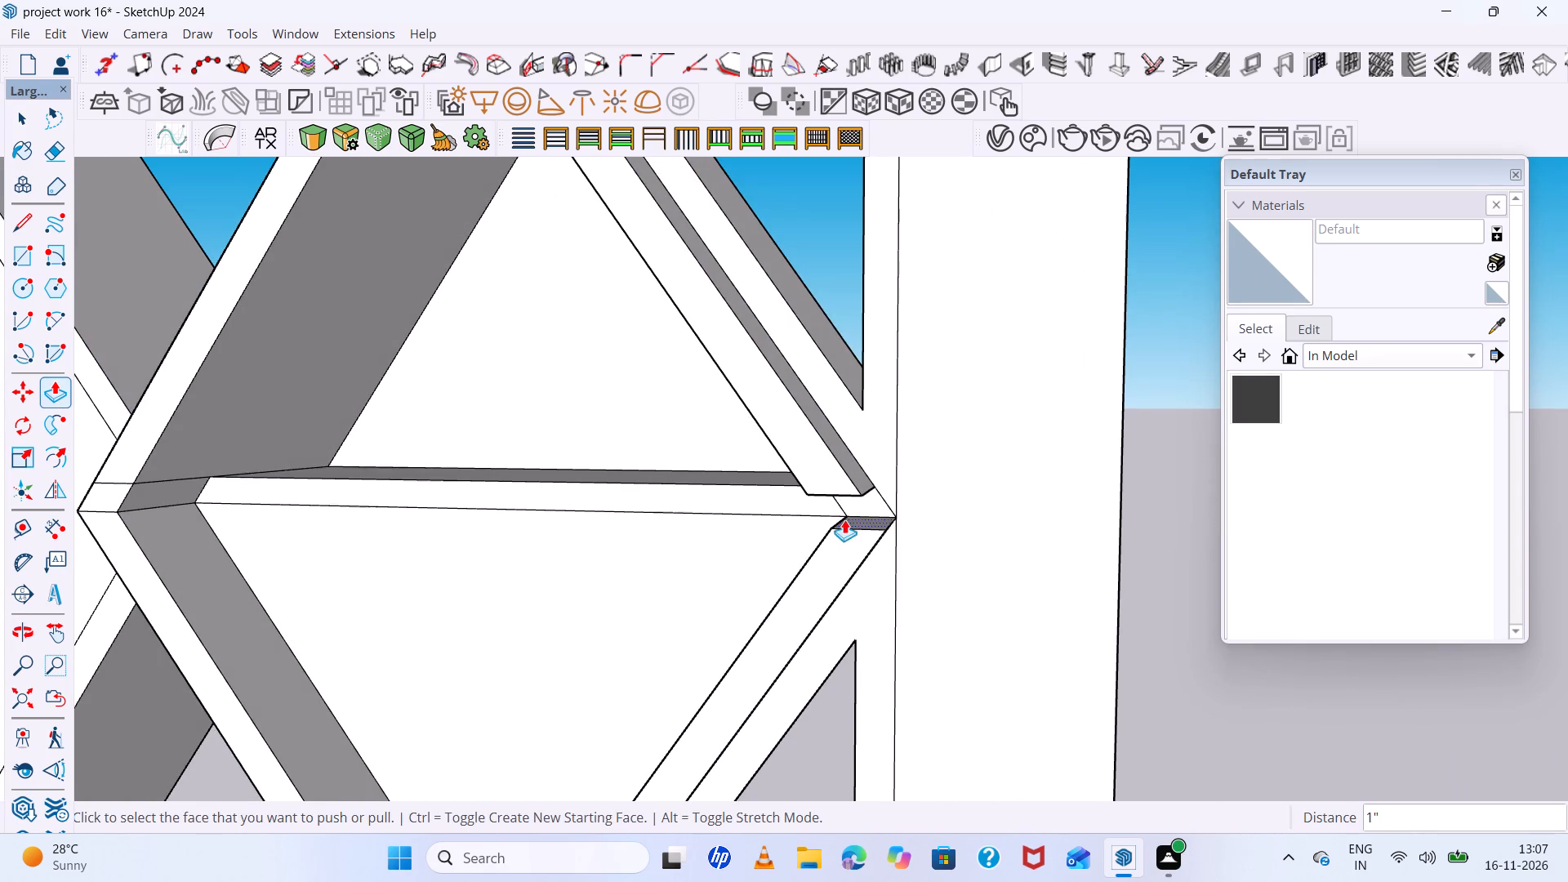
click(866, 506)
click(877, 530)
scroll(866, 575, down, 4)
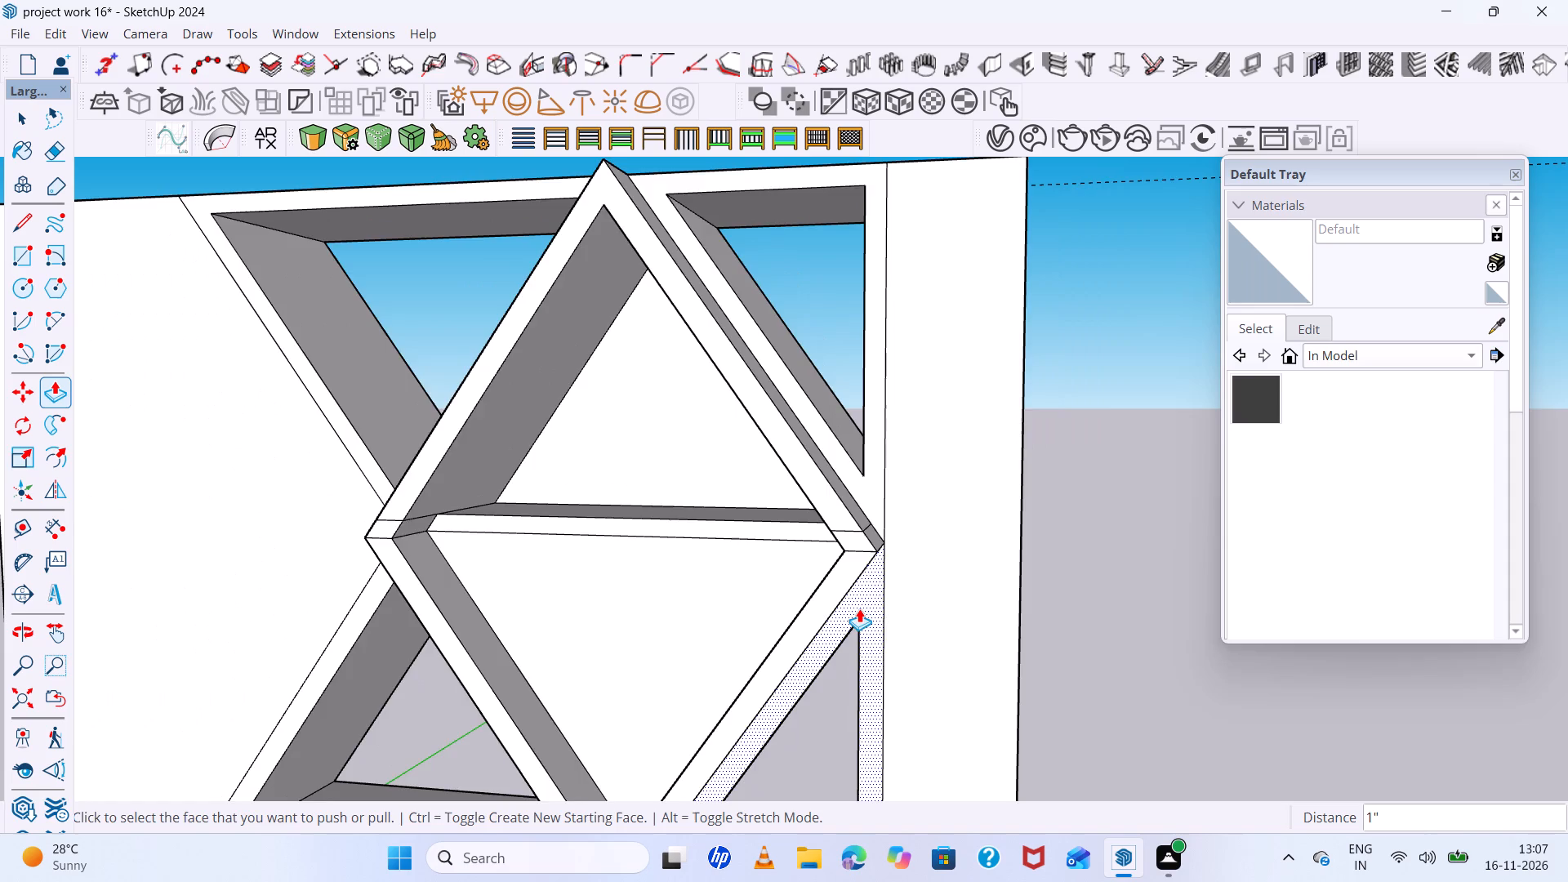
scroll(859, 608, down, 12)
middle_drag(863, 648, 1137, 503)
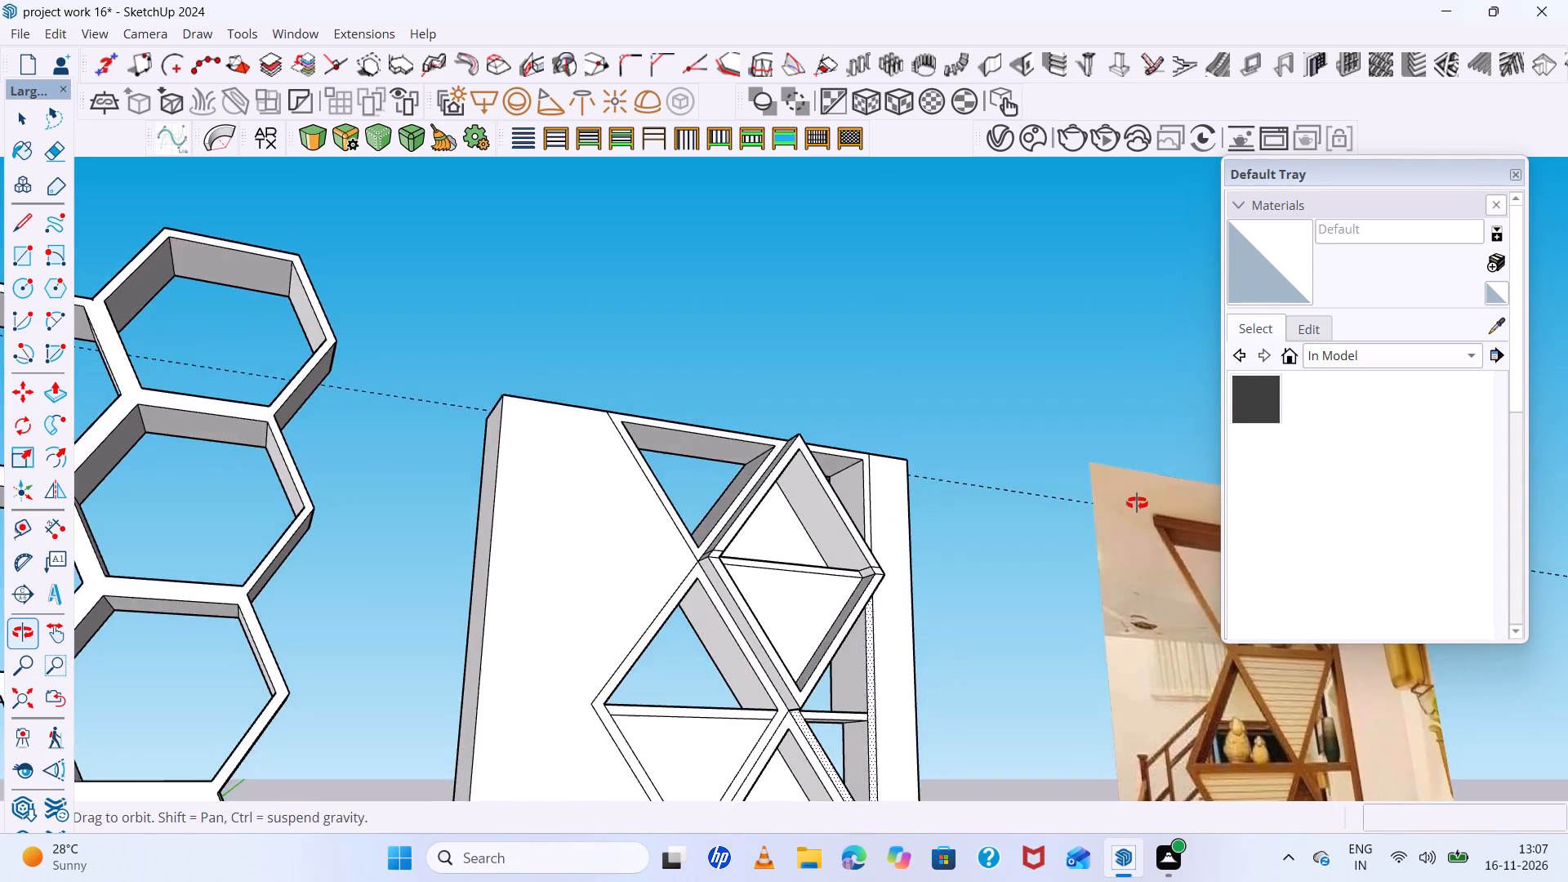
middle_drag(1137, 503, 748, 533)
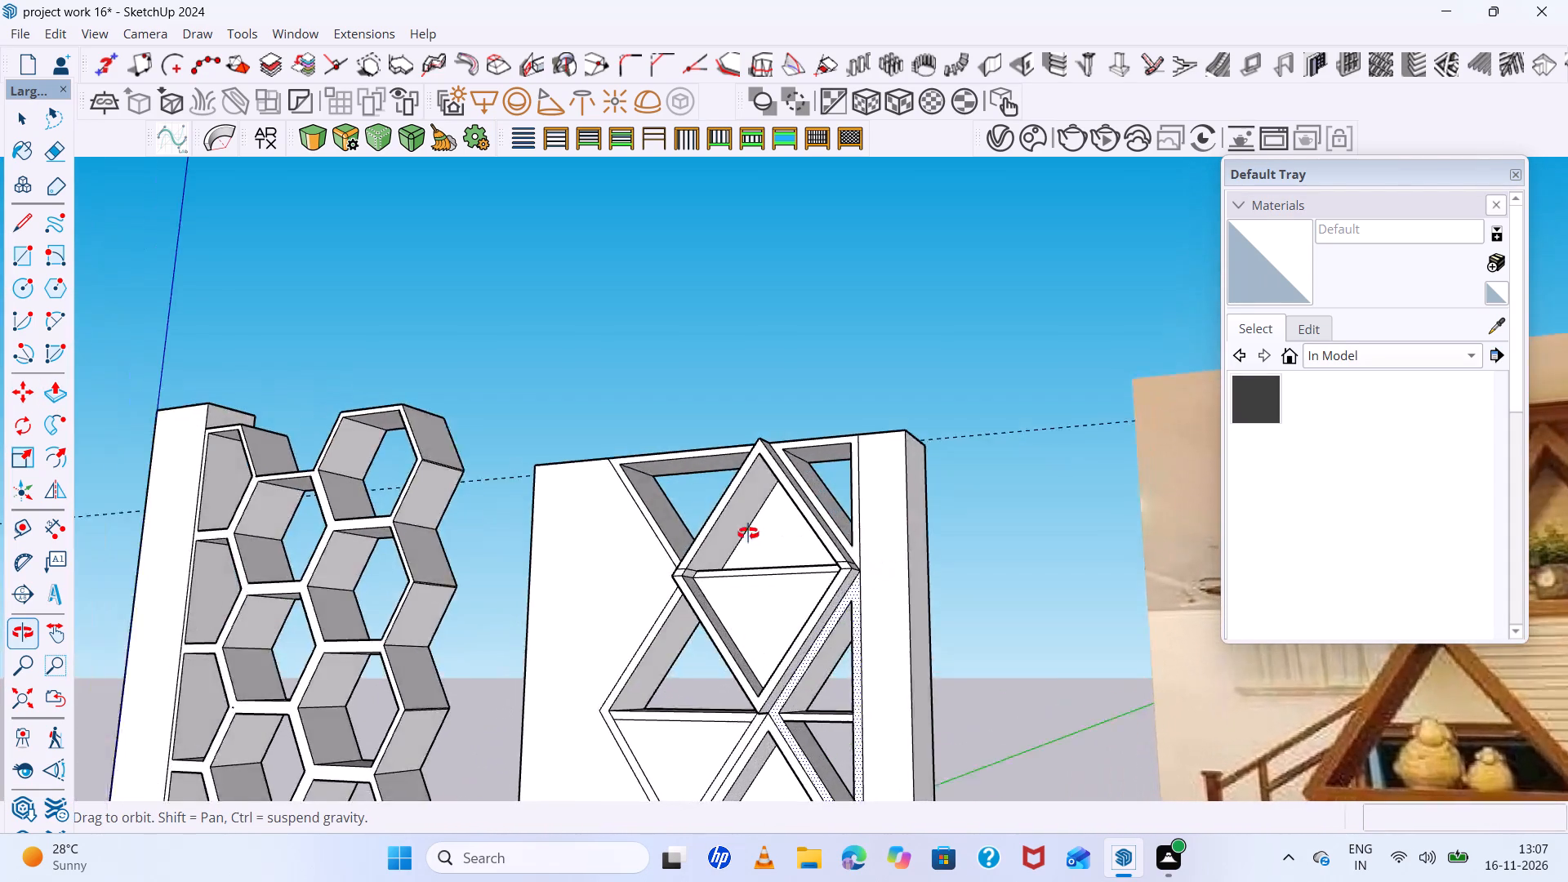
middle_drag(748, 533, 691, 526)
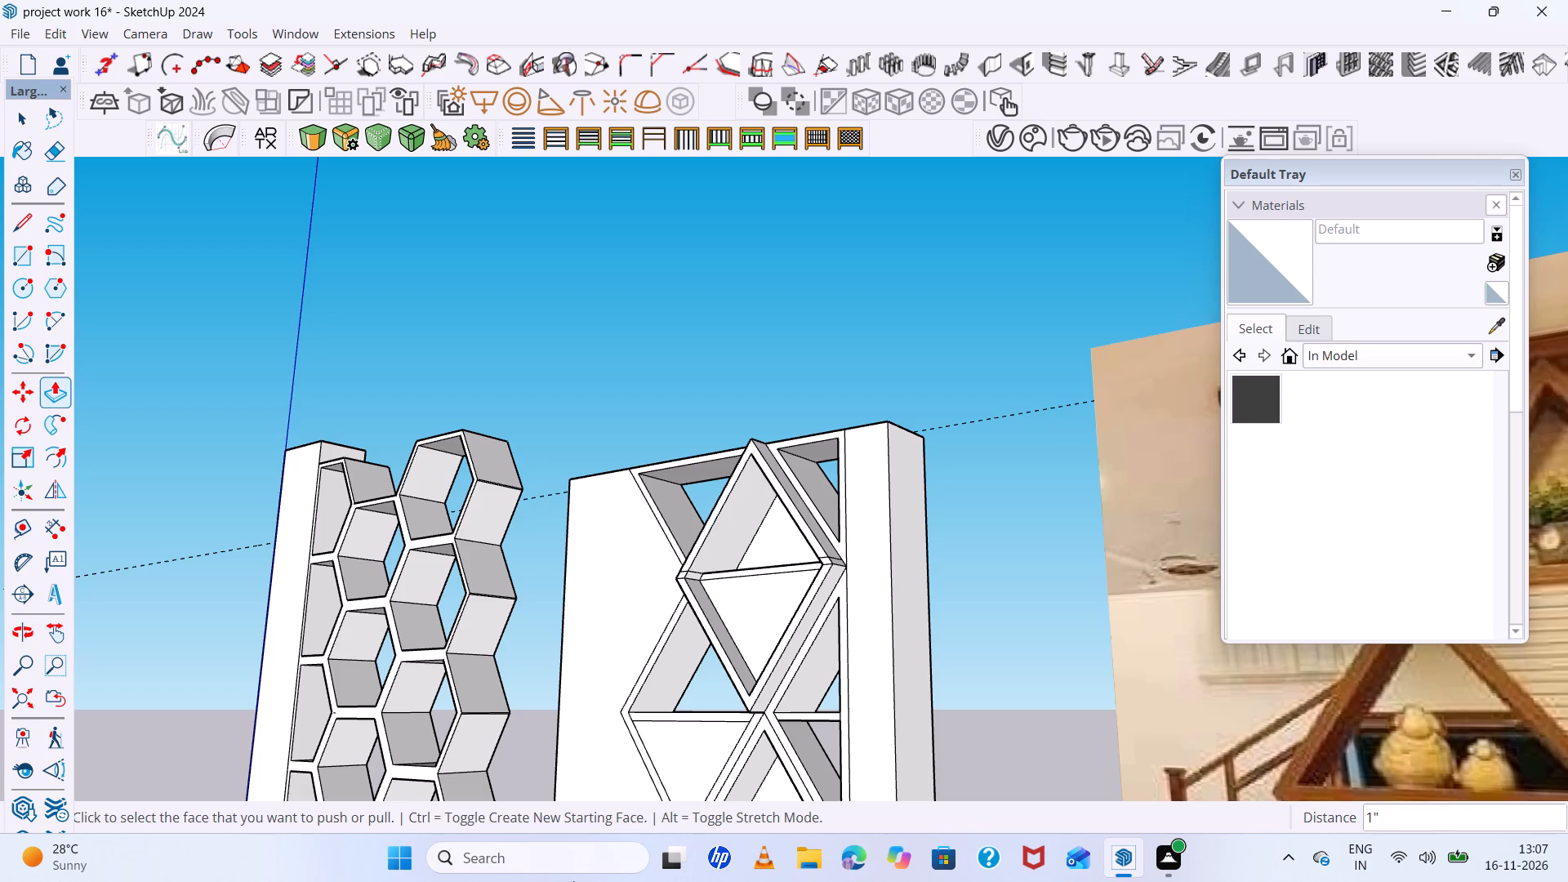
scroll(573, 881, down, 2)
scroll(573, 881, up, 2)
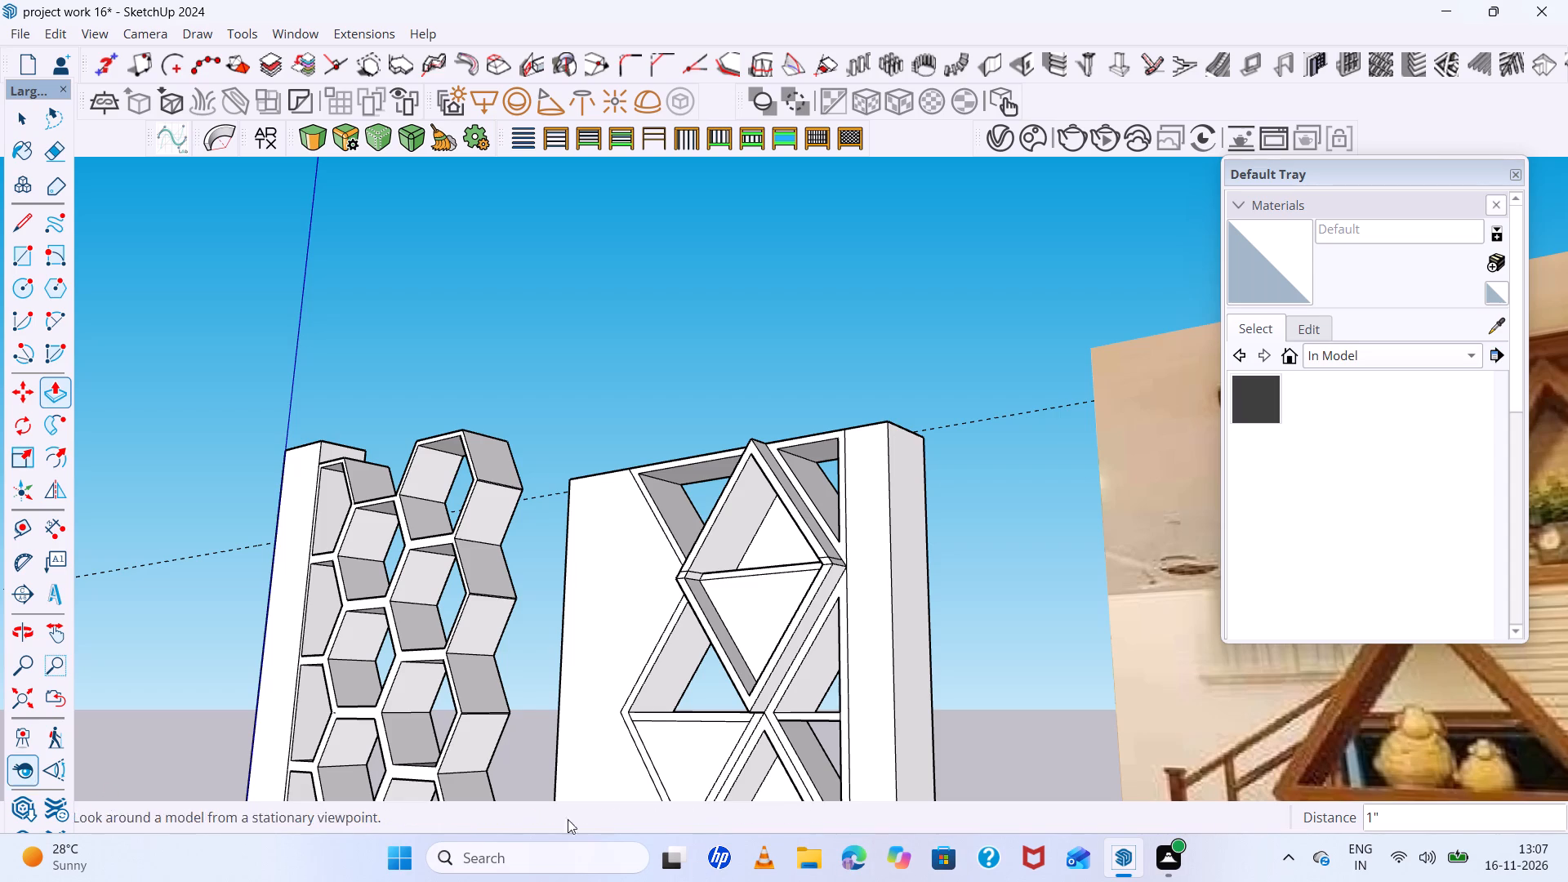
Erase the leftover seam edges across the frame's front and inner faces at the top diamond's left corner joint.
scroll(722, 697, down, 10)
scroll(728, 741, up, 5)
scroll(685, 690, down, 6)
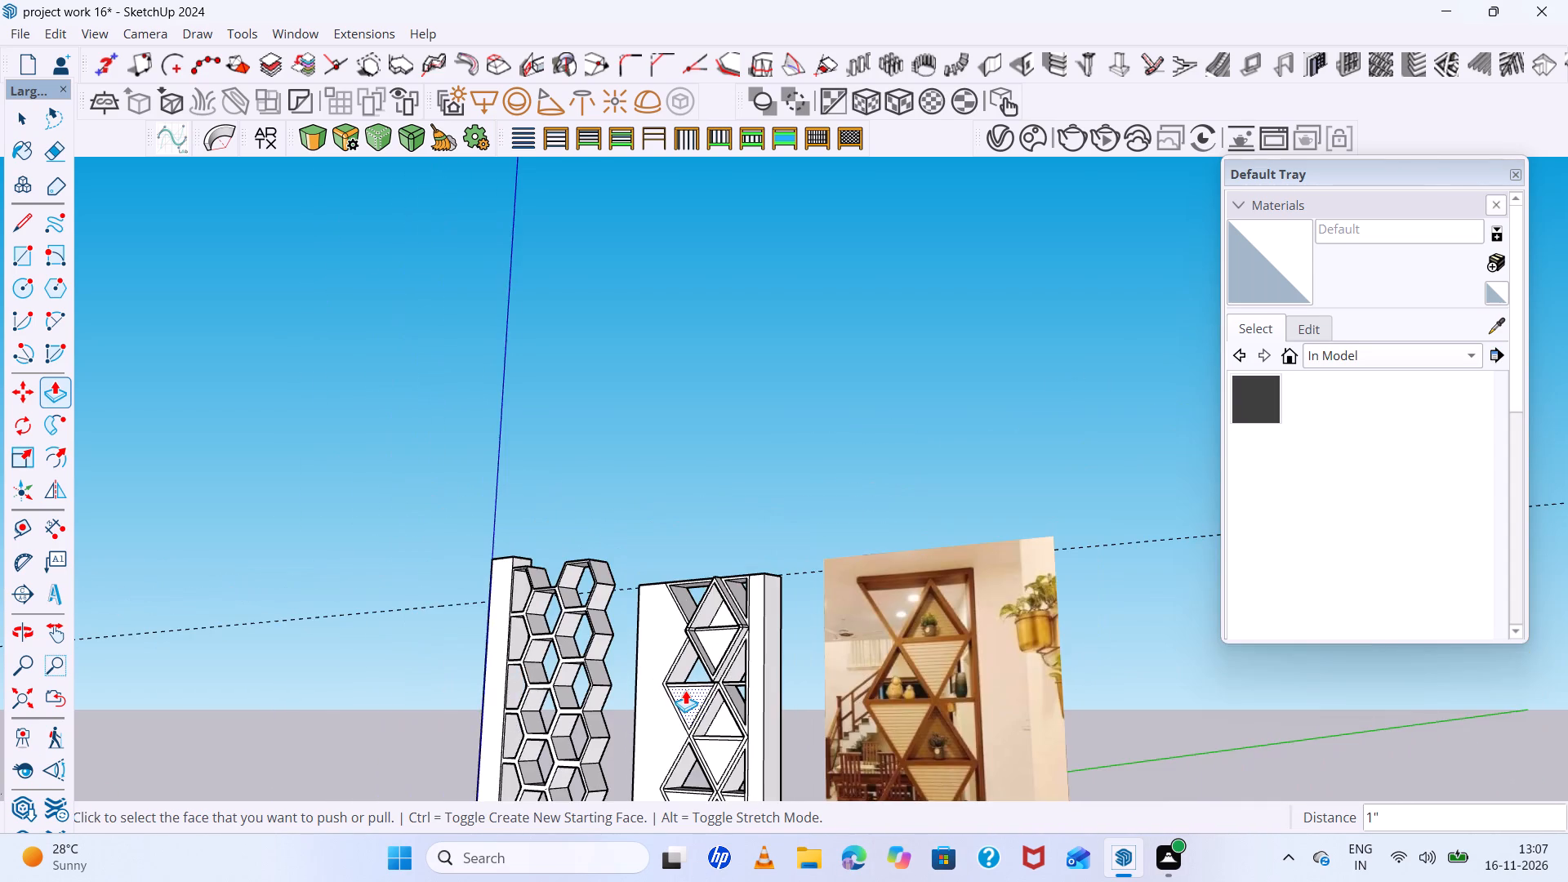
middle_drag(692, 706, 849, 879)
scroll(735, 654, up, 6)
scroll(613, 528, up, 5)
middle_drag(841, 630, 843, 614)
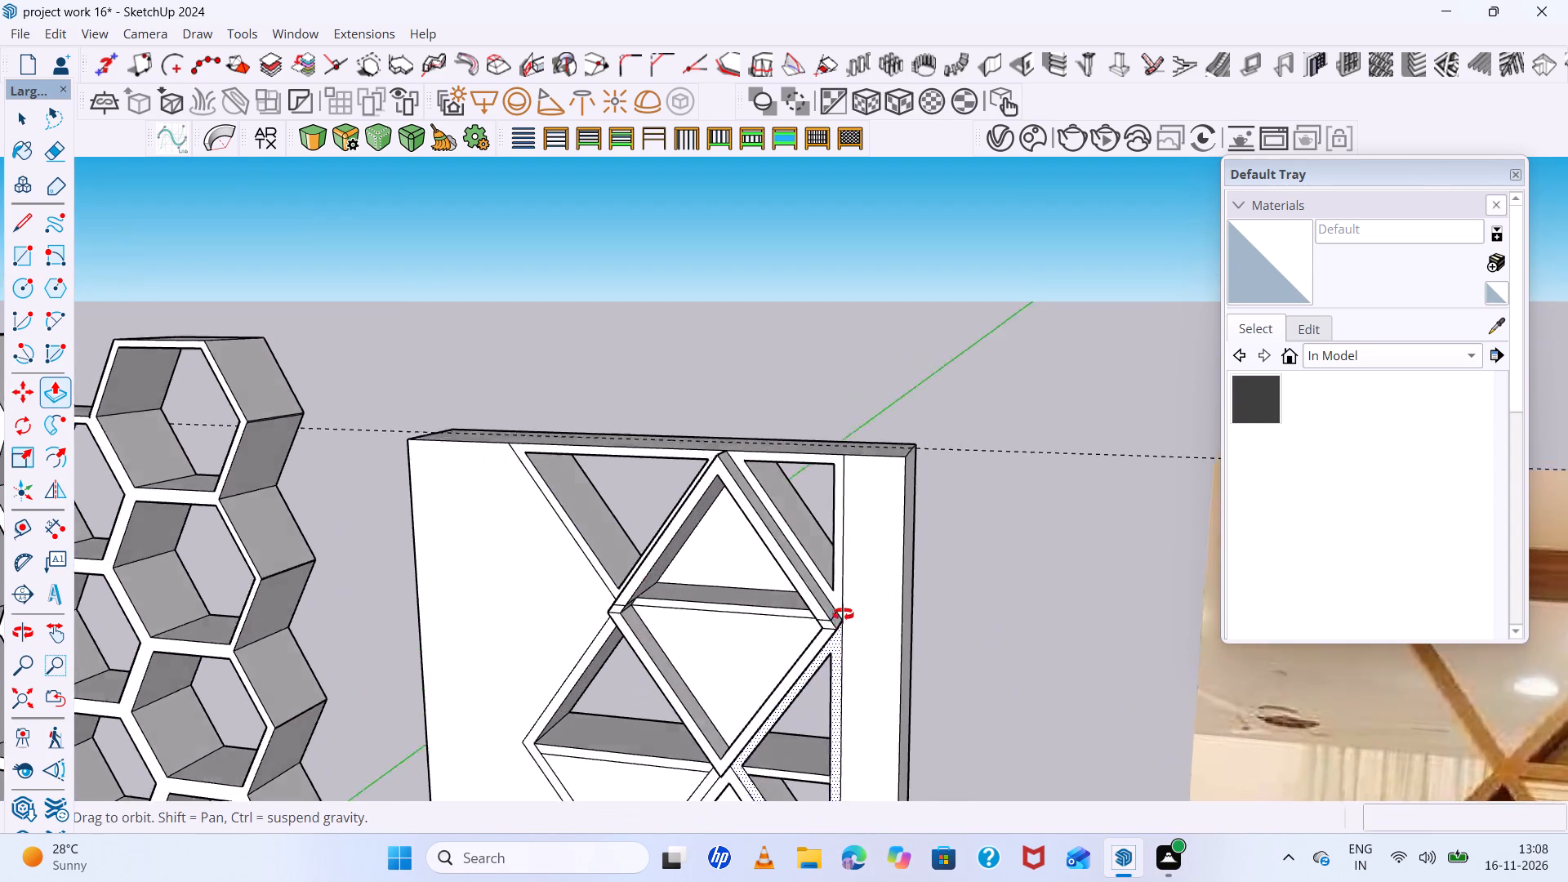
middle_drag(843, 614, 862, 510)
scroll(676, 567, up, 9)
middle_drag(583, 608, 583, 608)
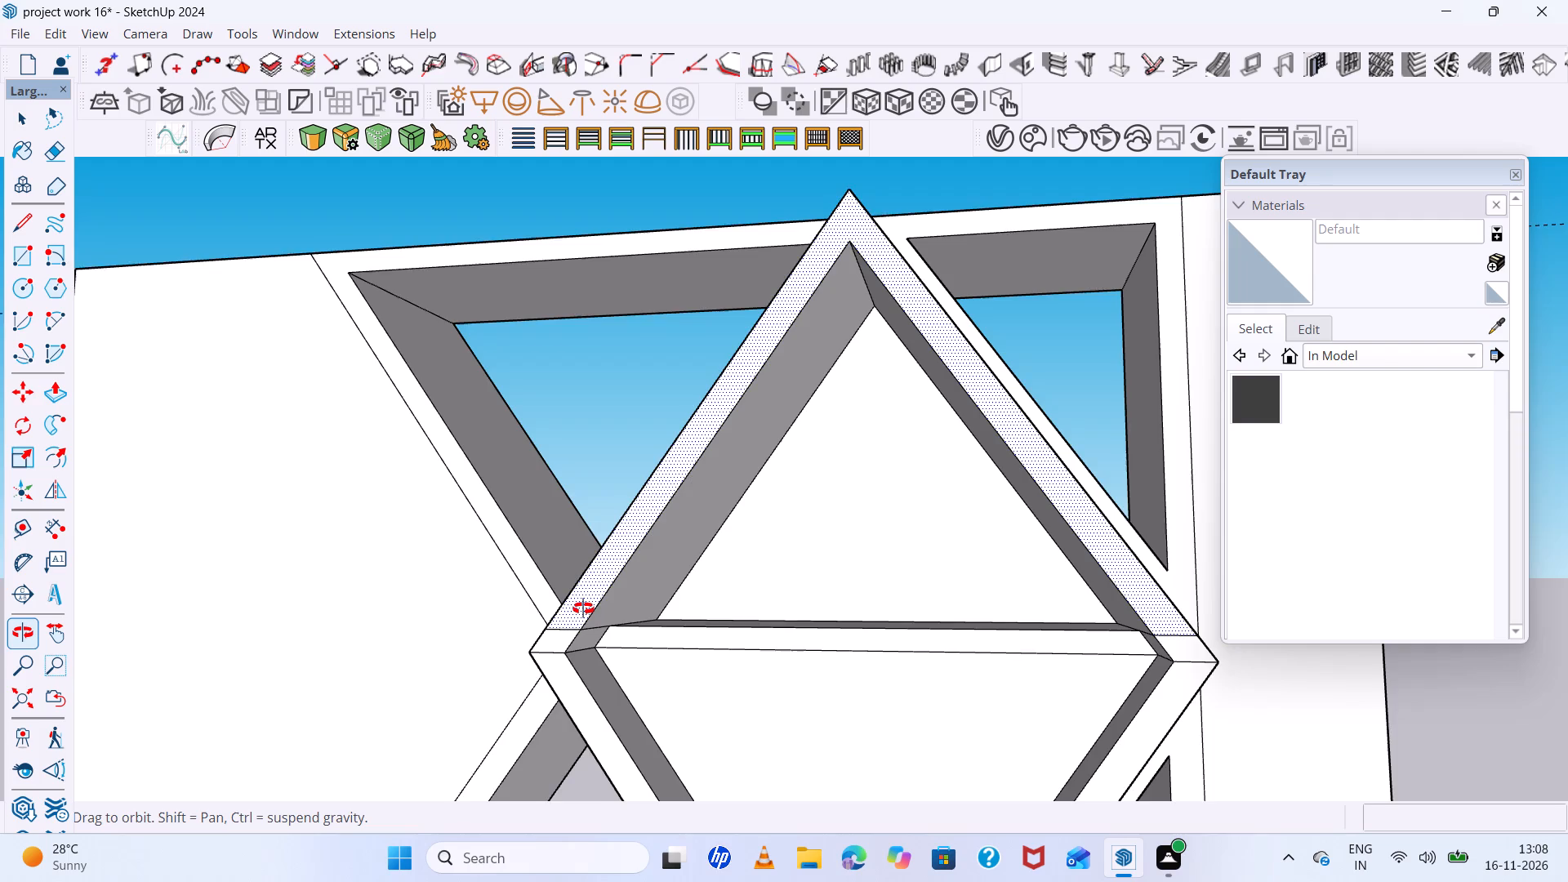
middle_drag(583, 608, 617, 615)
key(e)
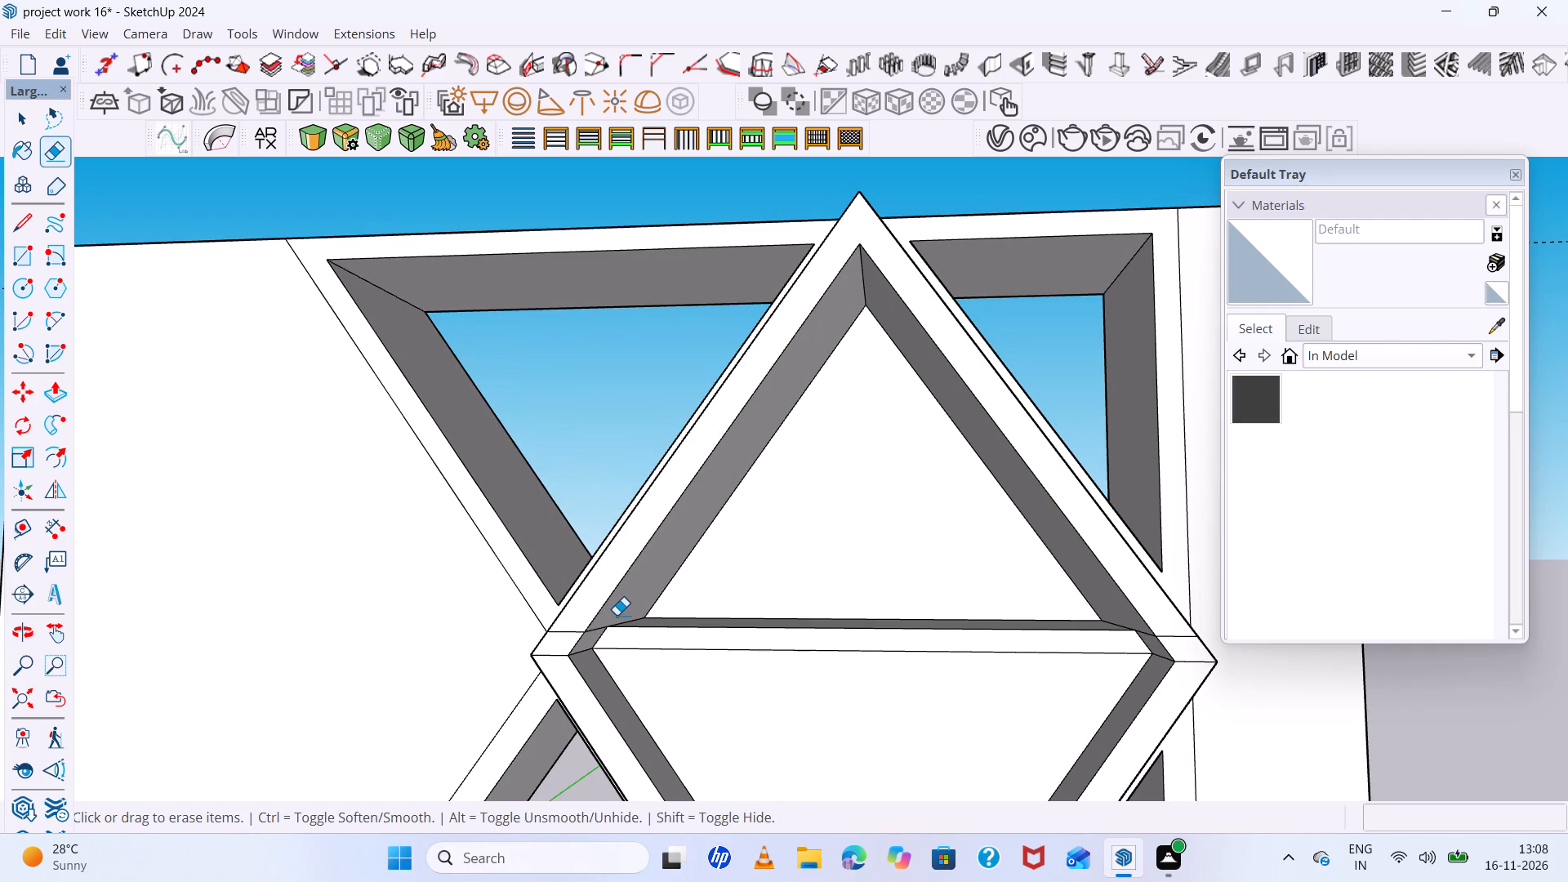
scroll(576, 620, up, 2)
drag(568, 630, 562, 639)
drag(558, 651, 555, 668)
scroll(607, 661, up, 5)
middle_drag(561, 602, 524, 525)
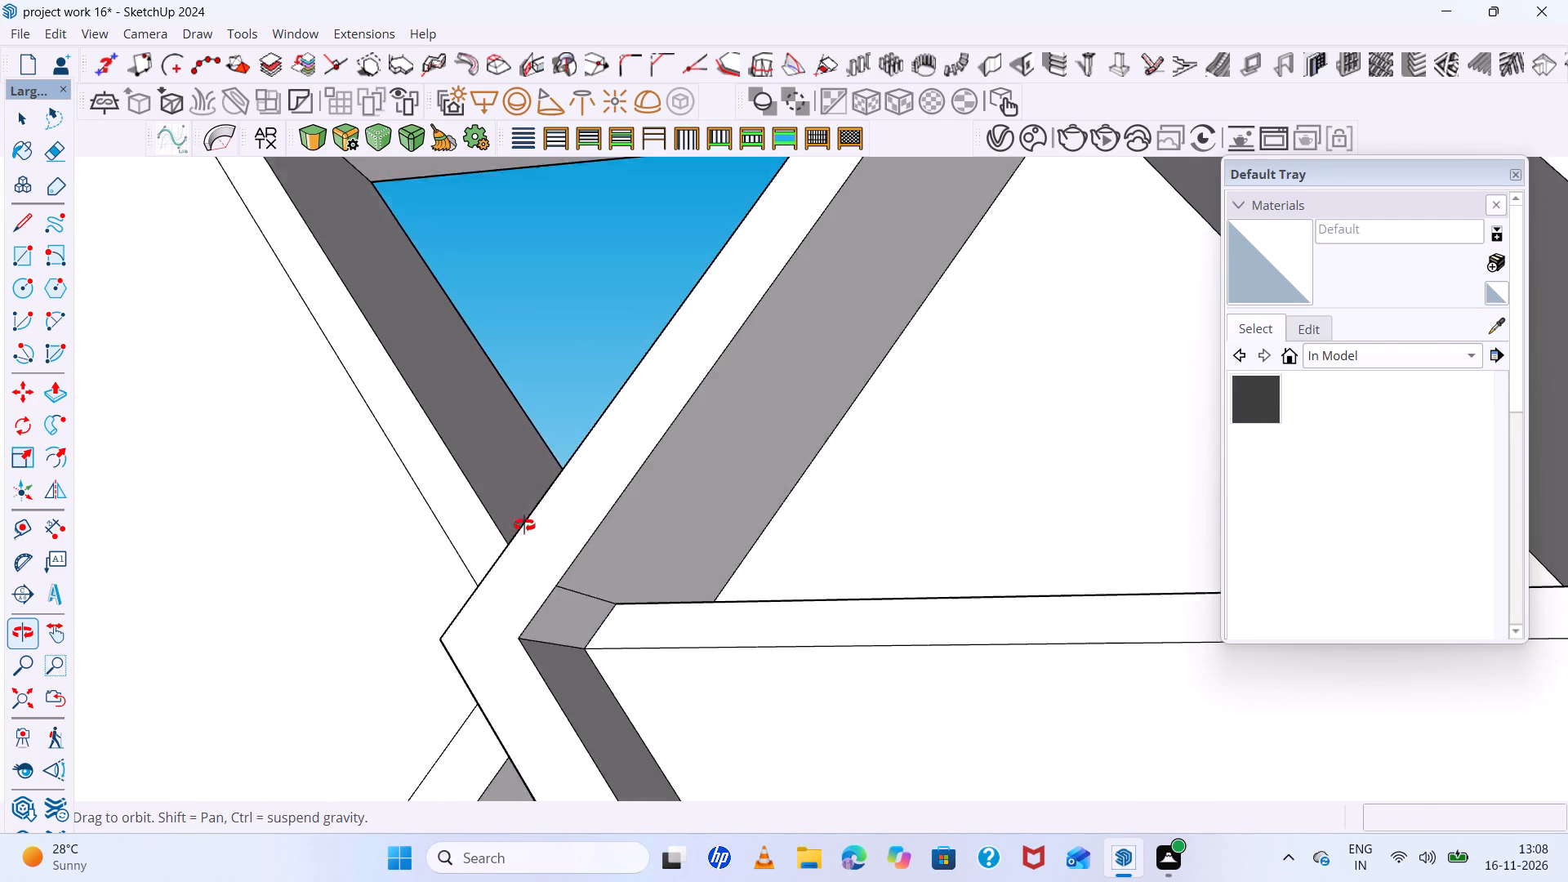
middle_drag(524, 525, 513, 490)
drag(576, 570, 563, 589)
scroll(514, 595, down, 11)
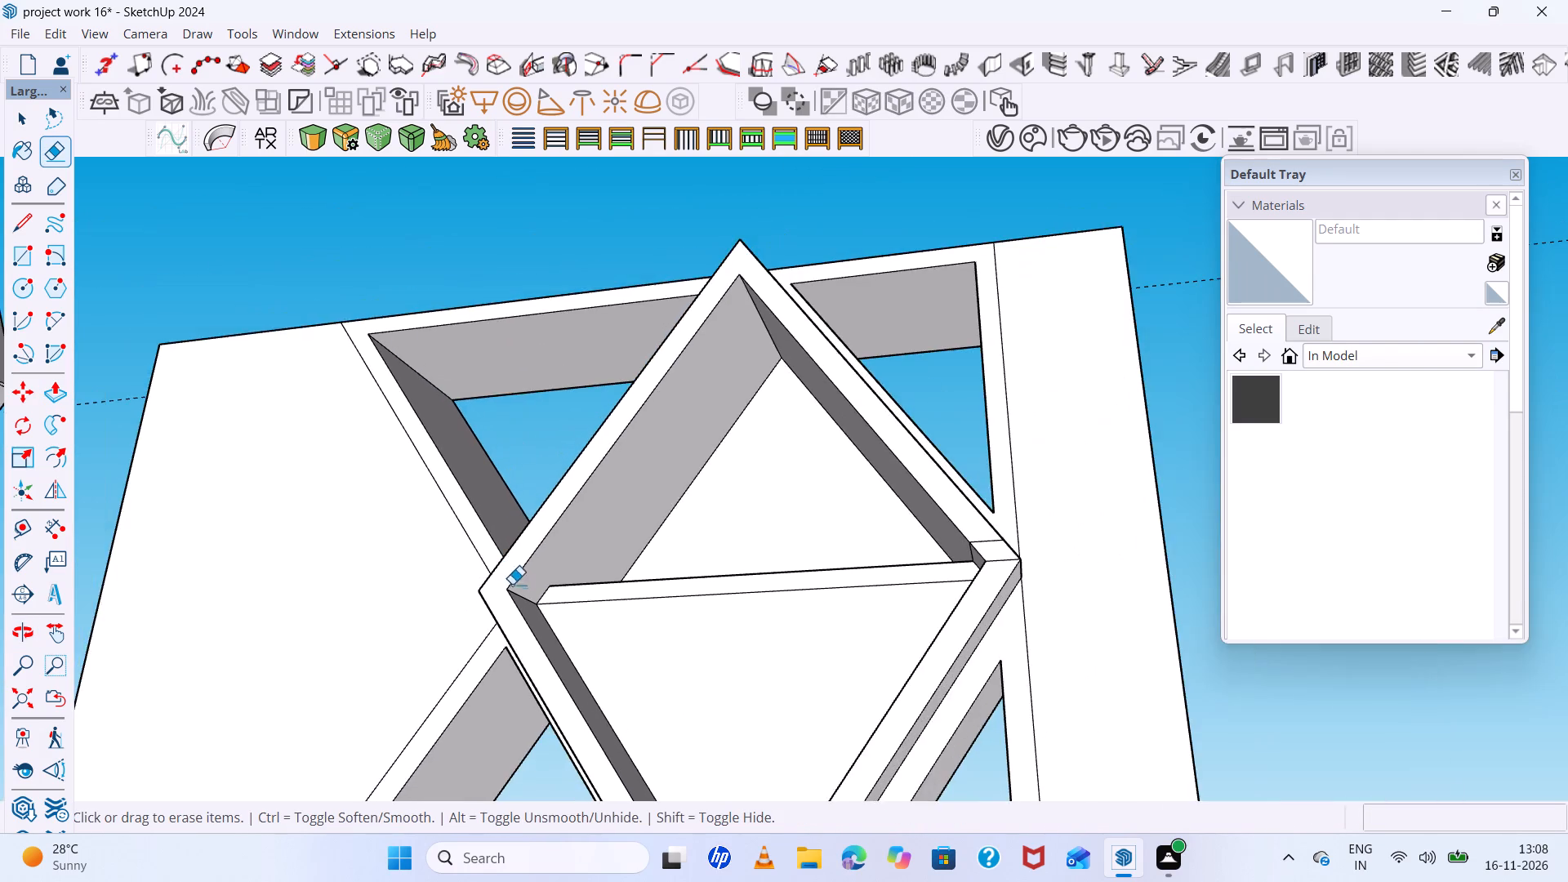
Erase the two leftover seam edges across the frame face at the top diamond's right corner joint.
middle_drag(514, 589, 617, 666)
scroll(487, 641, up, 1)
scroll(394, 559, down, 6)
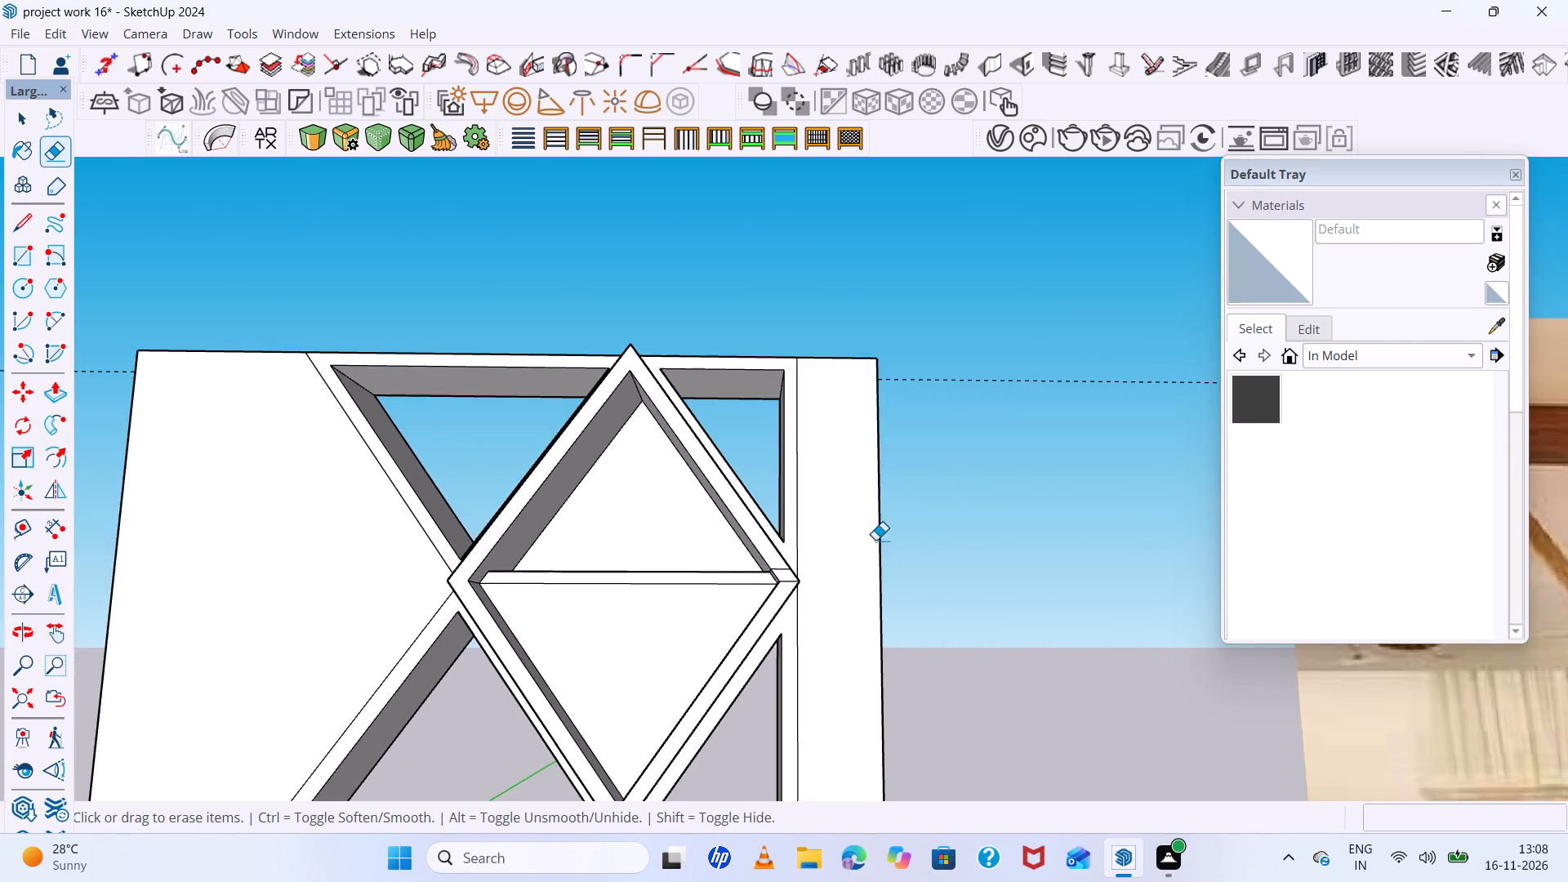
scroll(865, 537, up, 10)
drag(751, 585, 757, 597)
drag(766, 623, 772, 639)
Examine the diamond panel from several angles and compare its raised frame with the reference image.
scroll(760, 637, down, 8)
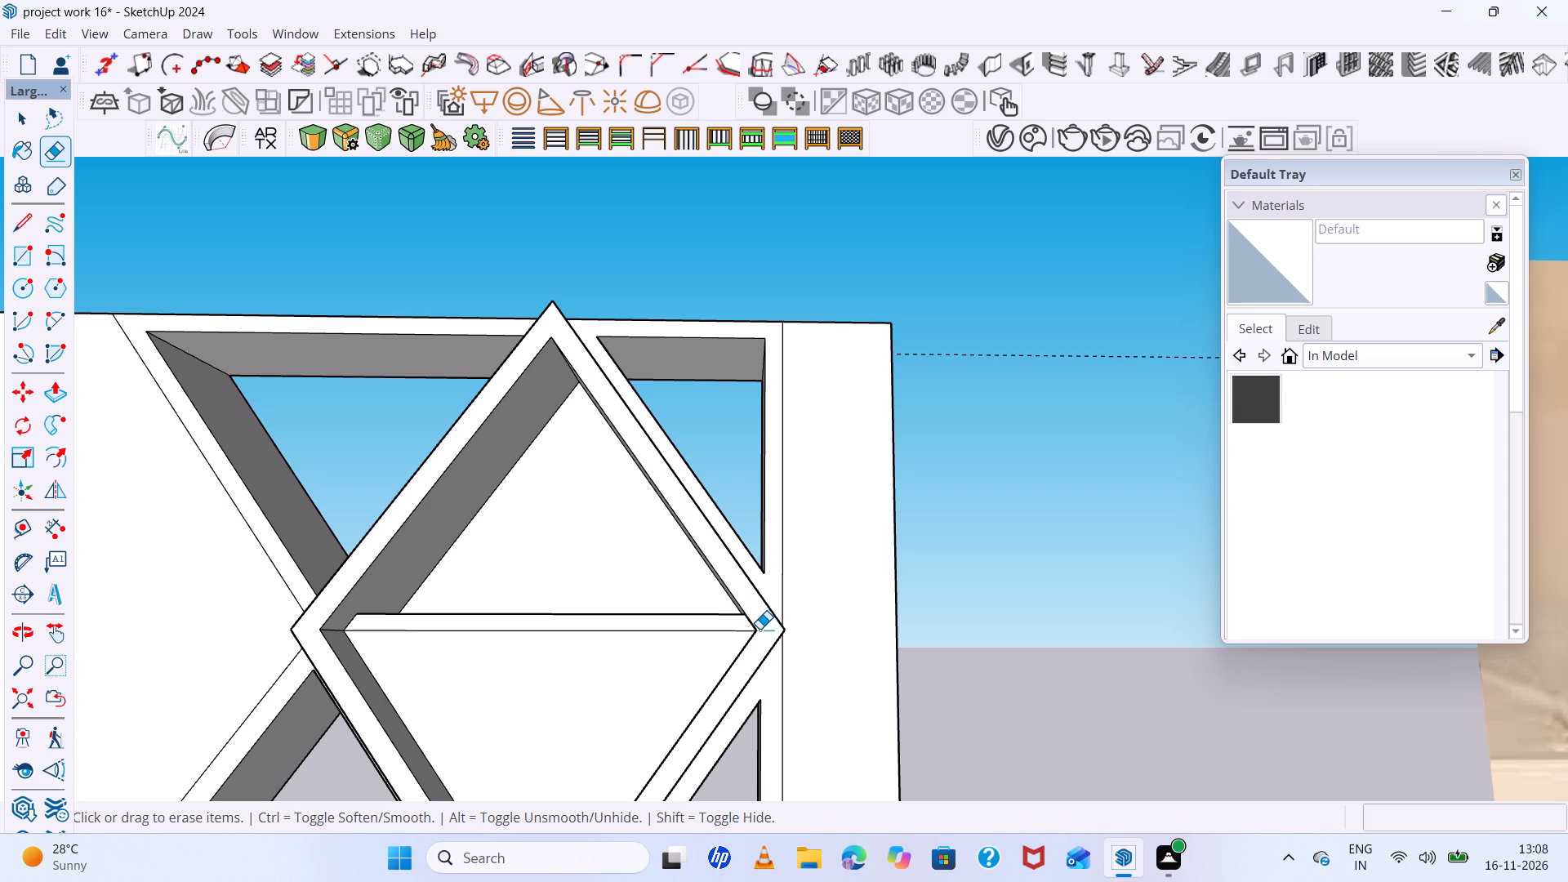
scroll(759, 629, down, 2)
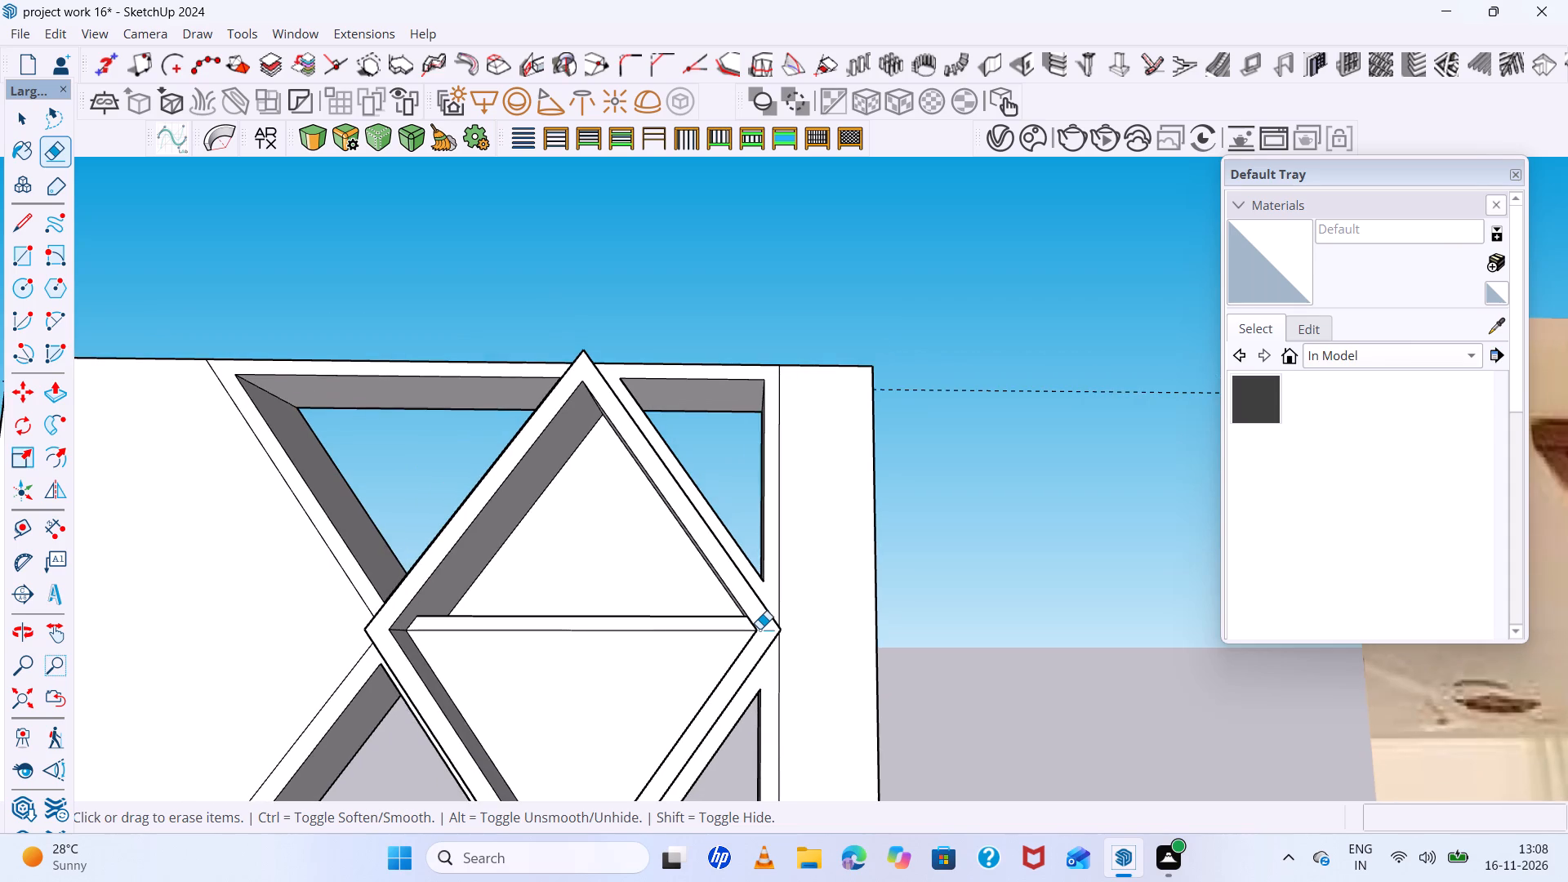
scroll(759, 629, up, 3)
scroll(759, 629, down, 7)
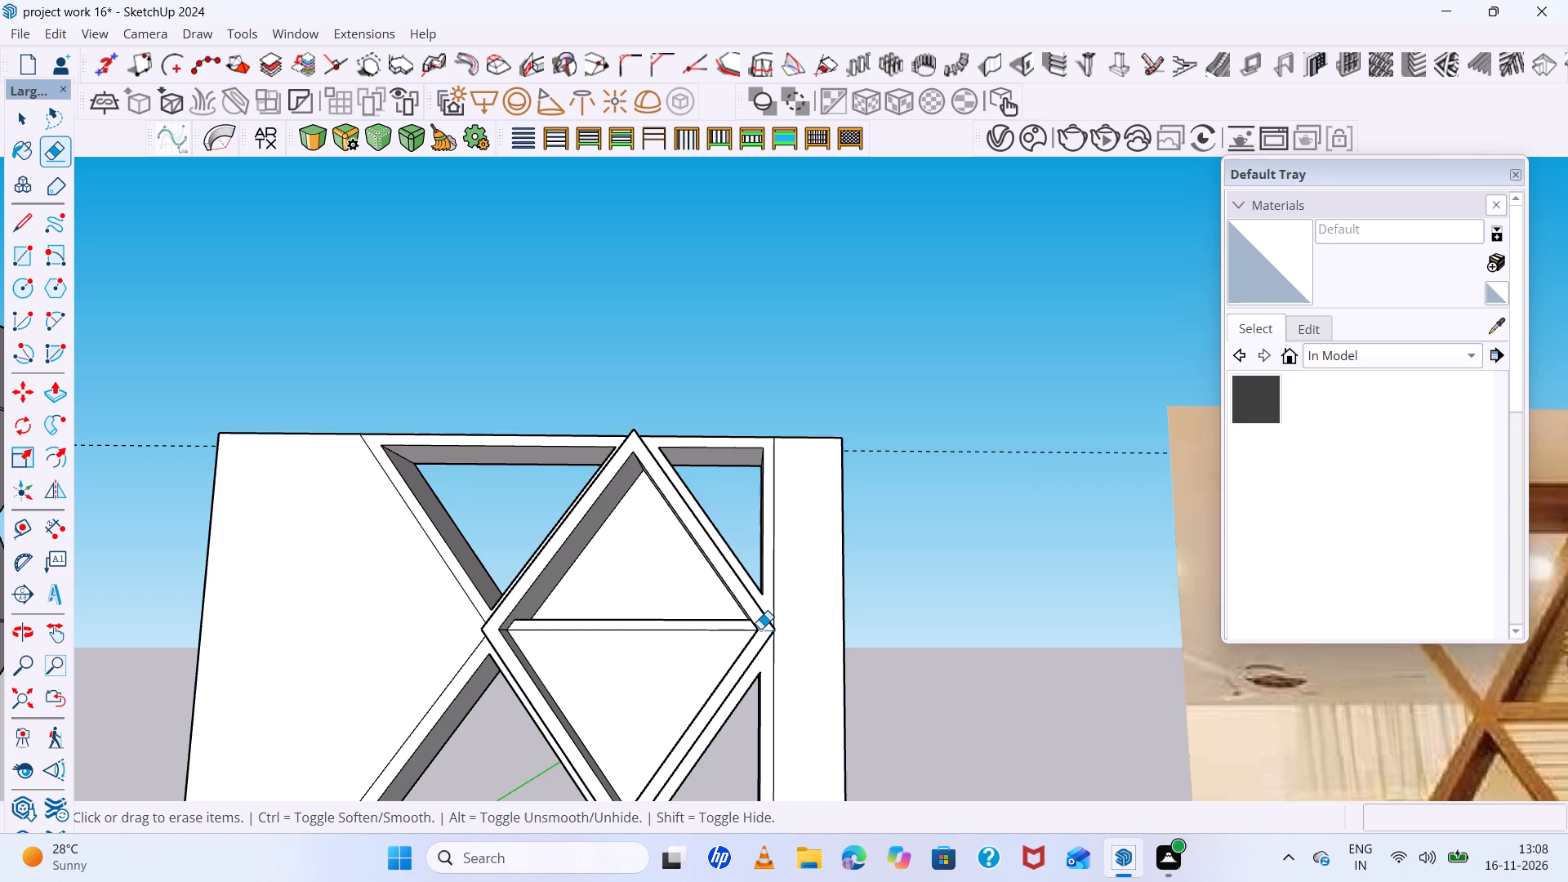
scroll(760, 629, down, 3)
scroll(760, 629, up, 3)
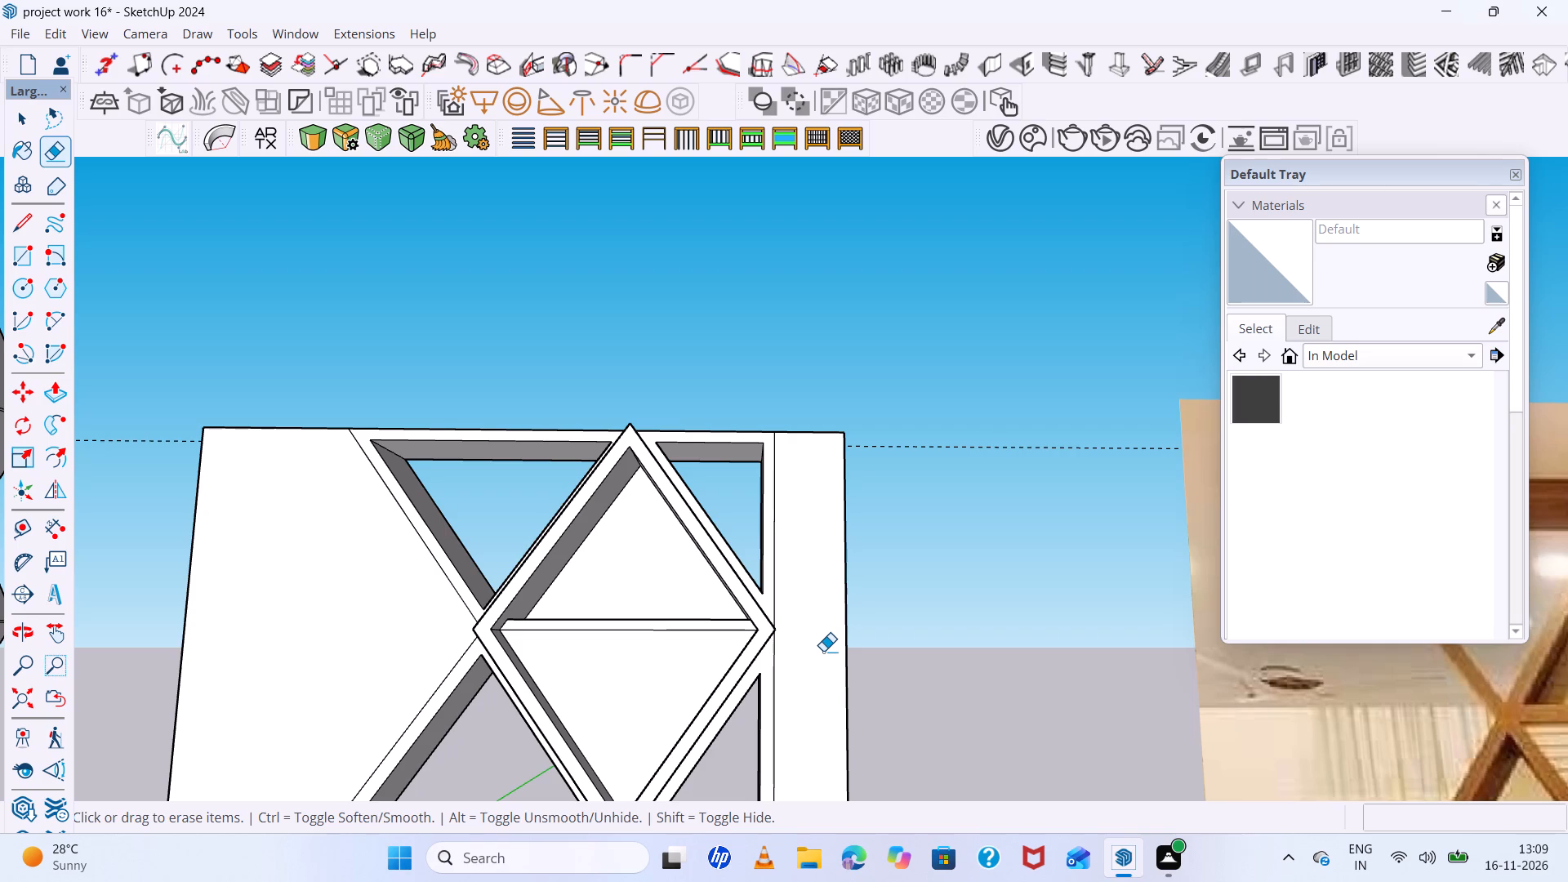
scroll(422, 332, down, 6)
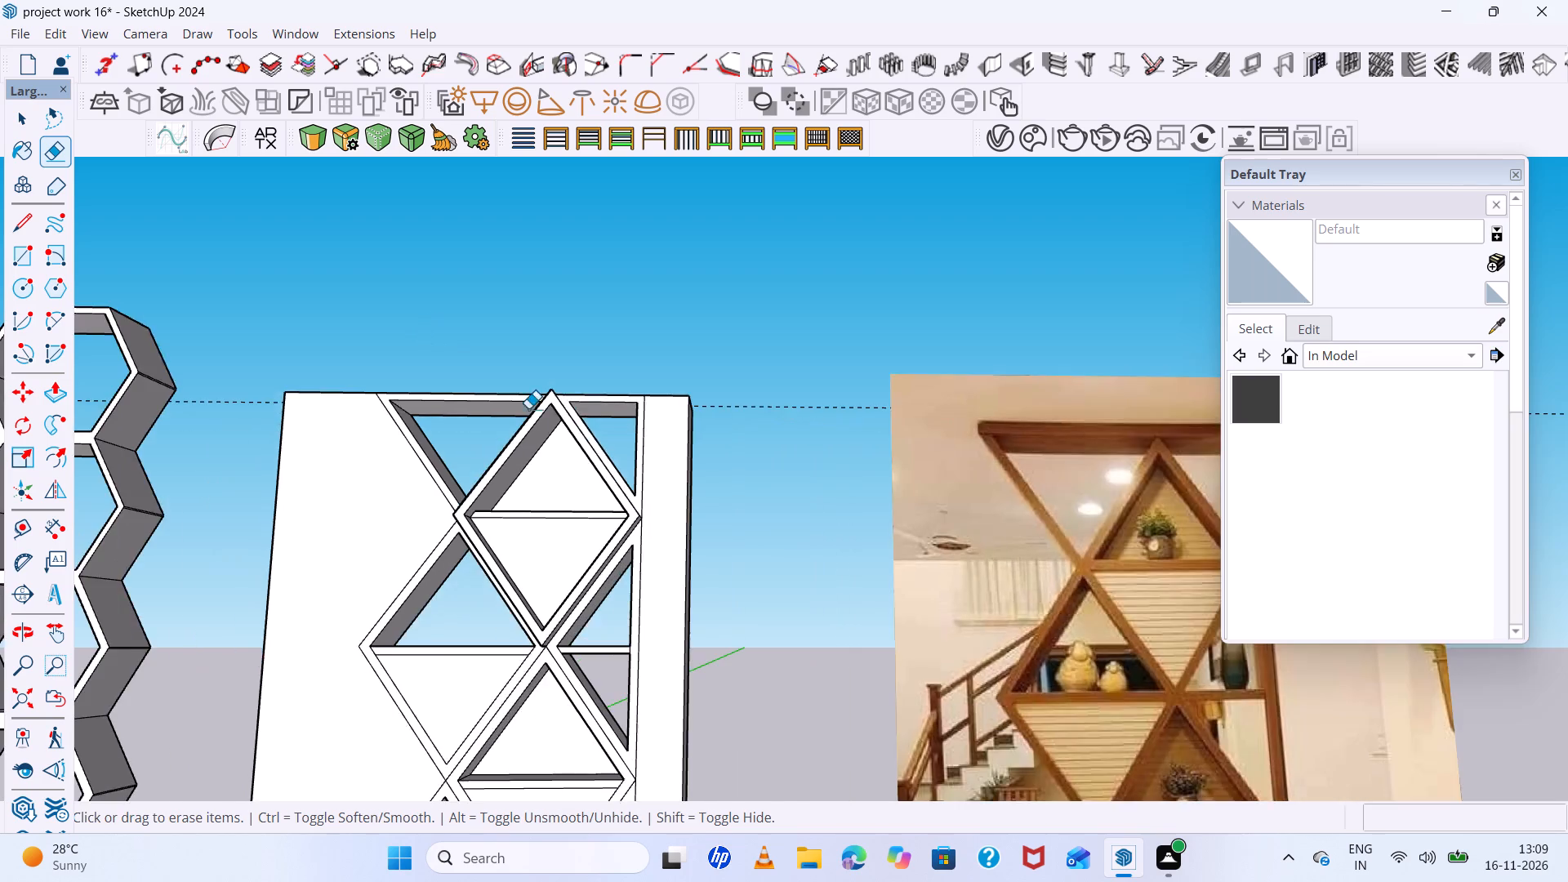
scroll(530, 417, down, 5)
scroll(503, 553, up, 12)
scroll(452, 515, down, 14)
scroll(617, 655, up, 6)
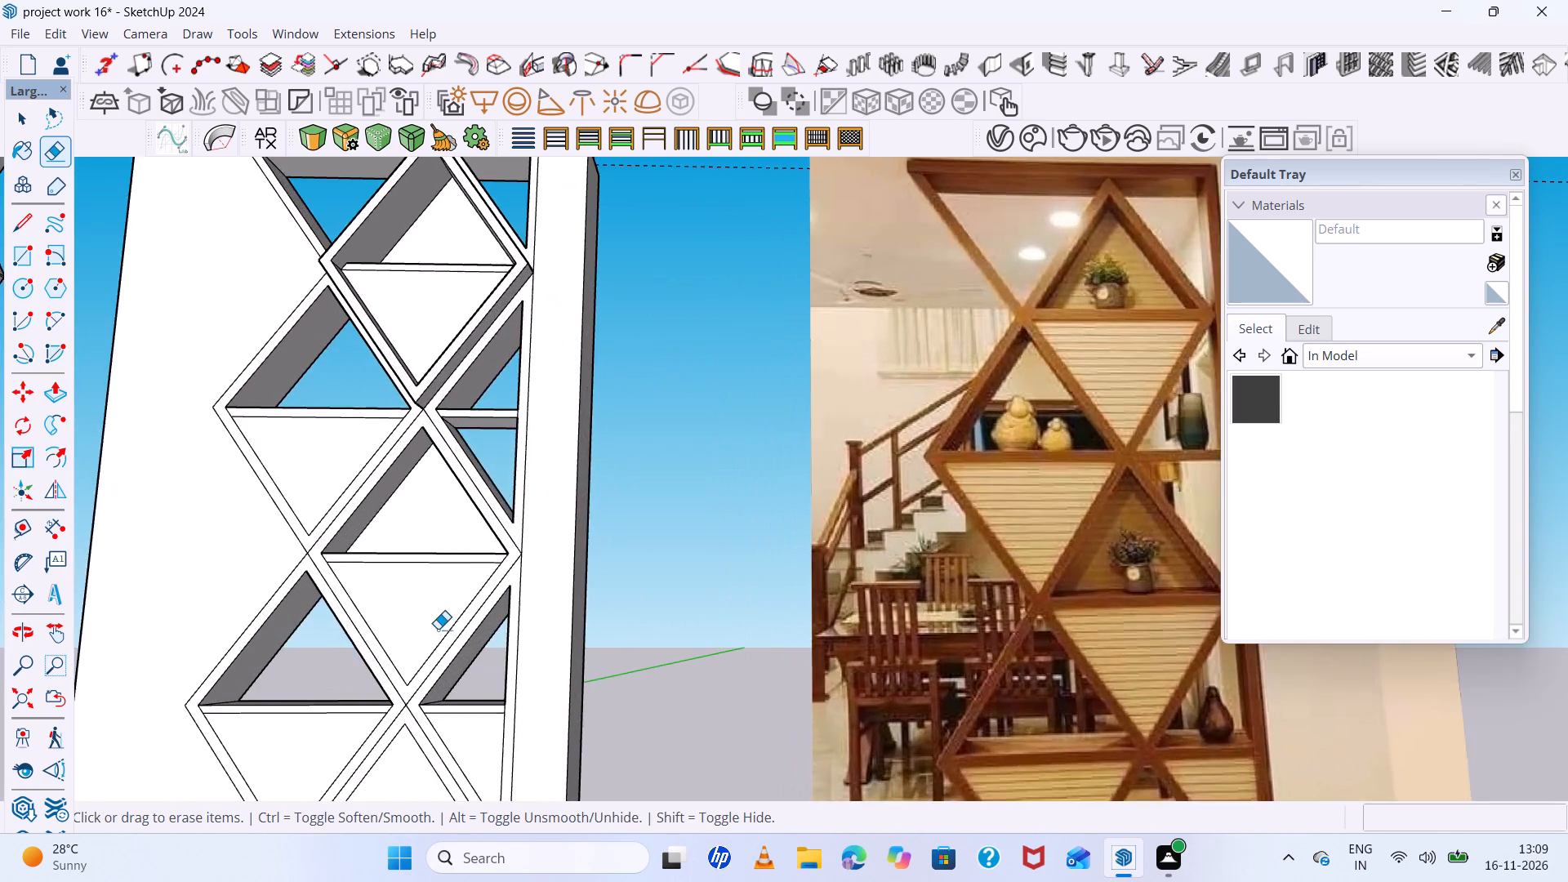
scroll(427, 629, up, 5)
scroll(426, 625, down, 6)
middle_drag(540, 646, 788, 719)
scroll(547, 562, up, 5)
scroll(540, 548, down, 6)
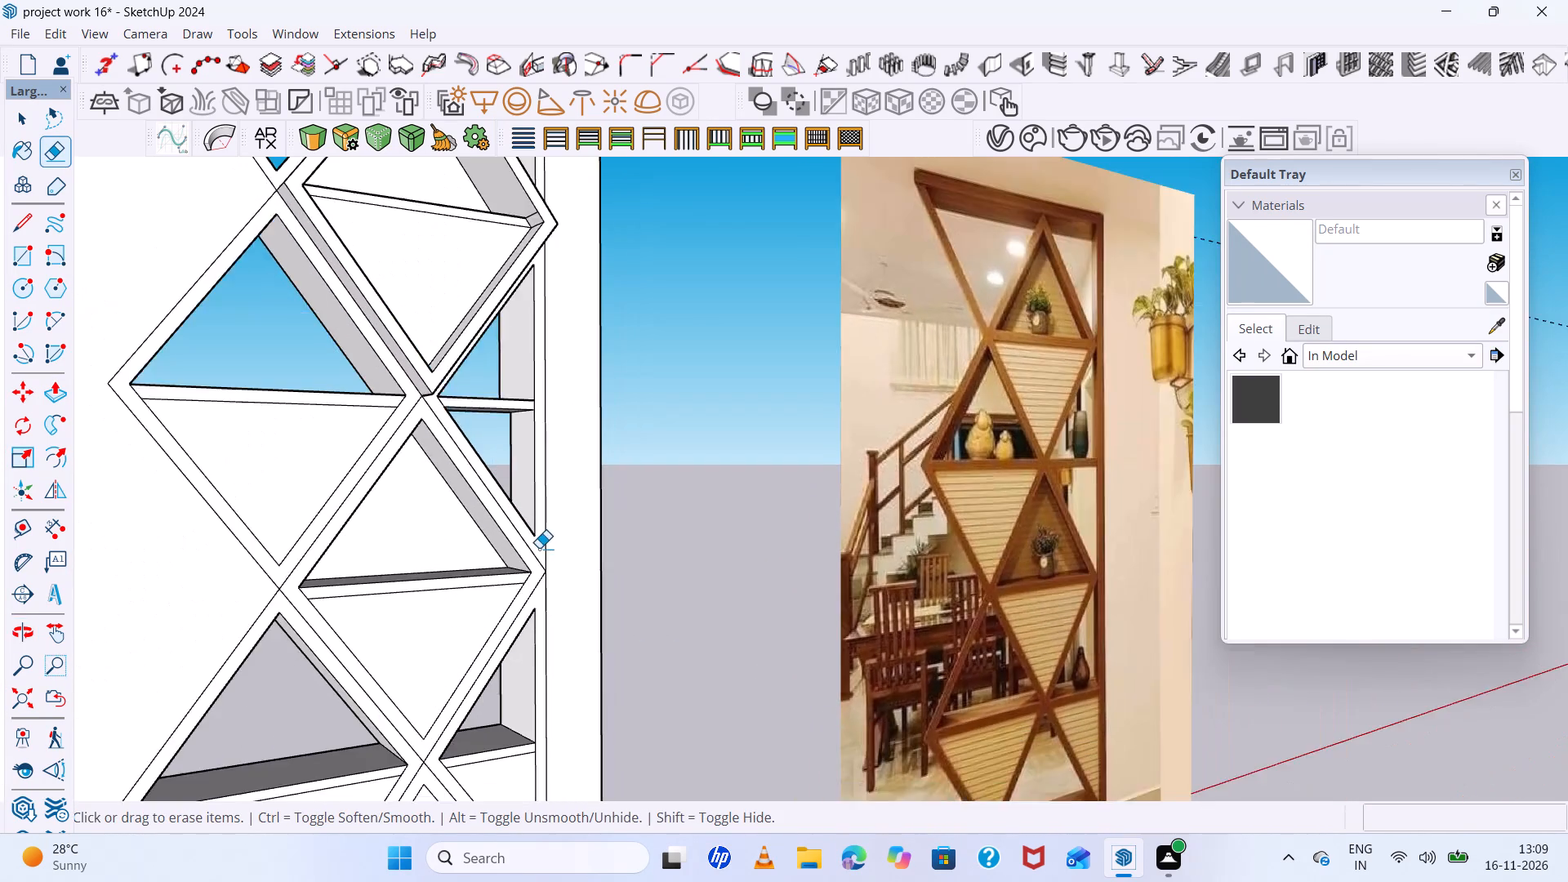
scroll(582, 557, down, 12)
scroll(639, 555, up, 1)
middle_drag(638, 555, 321, 530)
scroll(492, 559, up, 6)
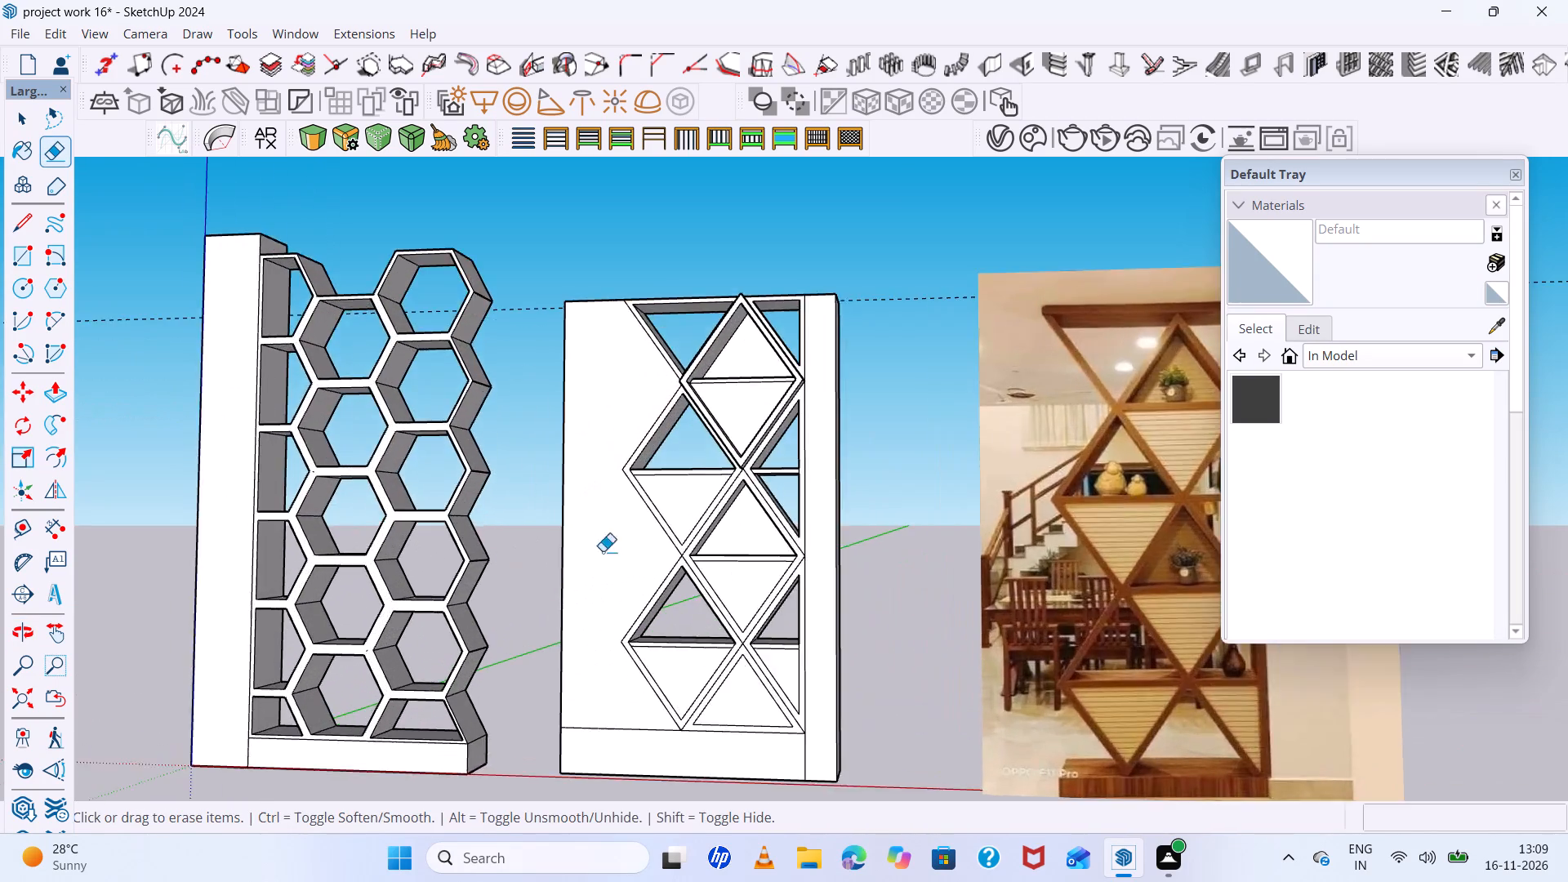
scroll(603, 551, up, 5)
scroll(581, 525, down, 6)
scroll(649, 537, down, 6)
scroll(761, 557, up, 1)
middle_drag(764, 559, 534, 637)
scroll(651, 515, up, 2)
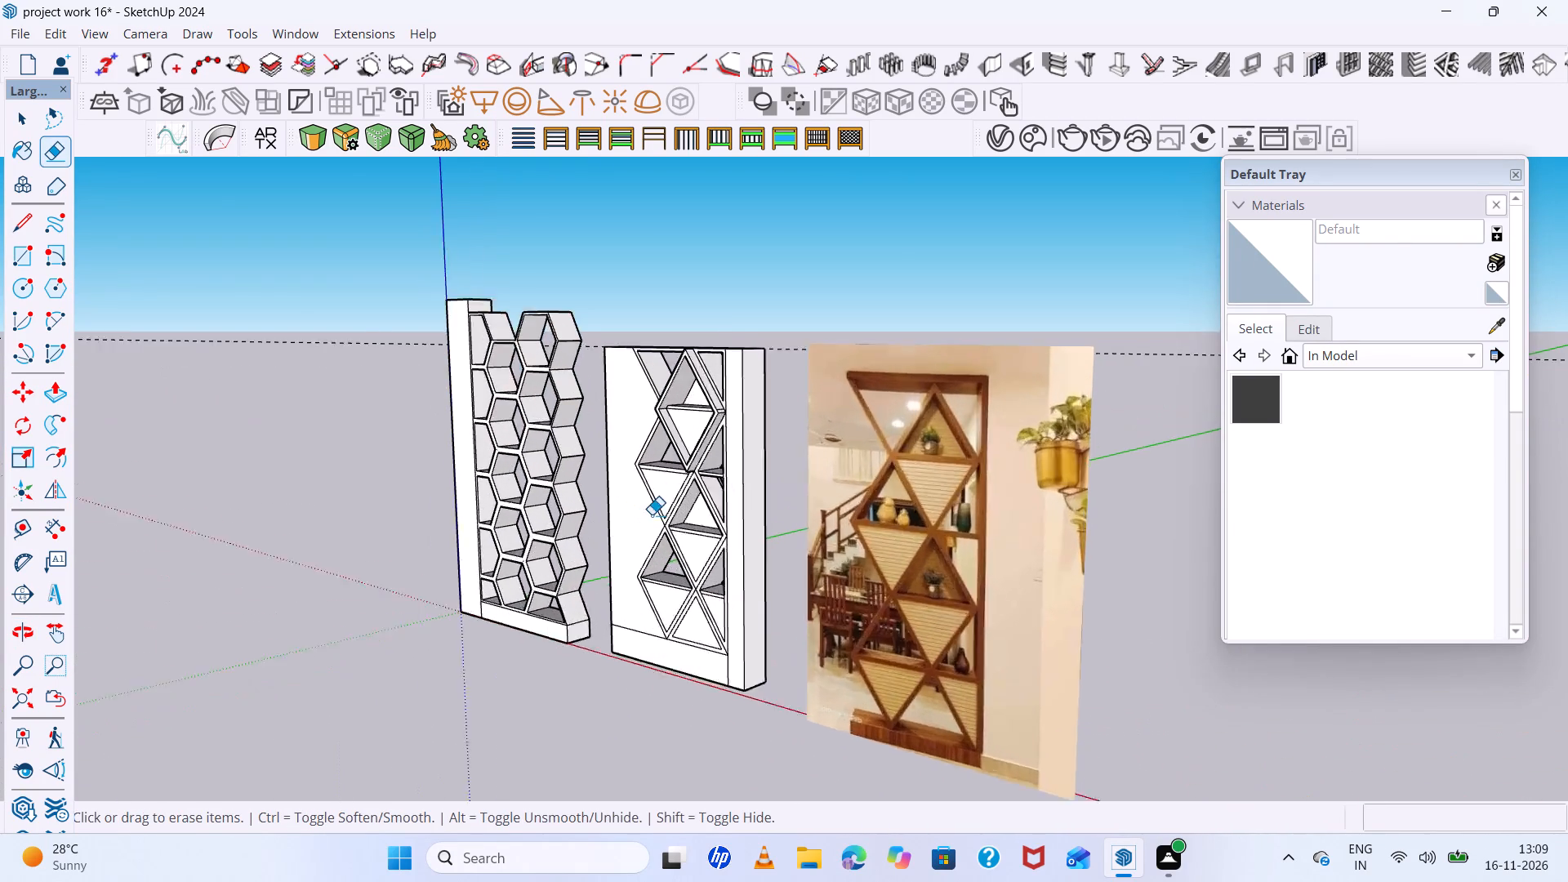
scroll(652, 514, up, 4)
scroll(792, 519, down, 6)
scroll(641, 523, up, 3)
scroll(621, 510, down, 7)
middle_drag(703, 554, 965, 624)
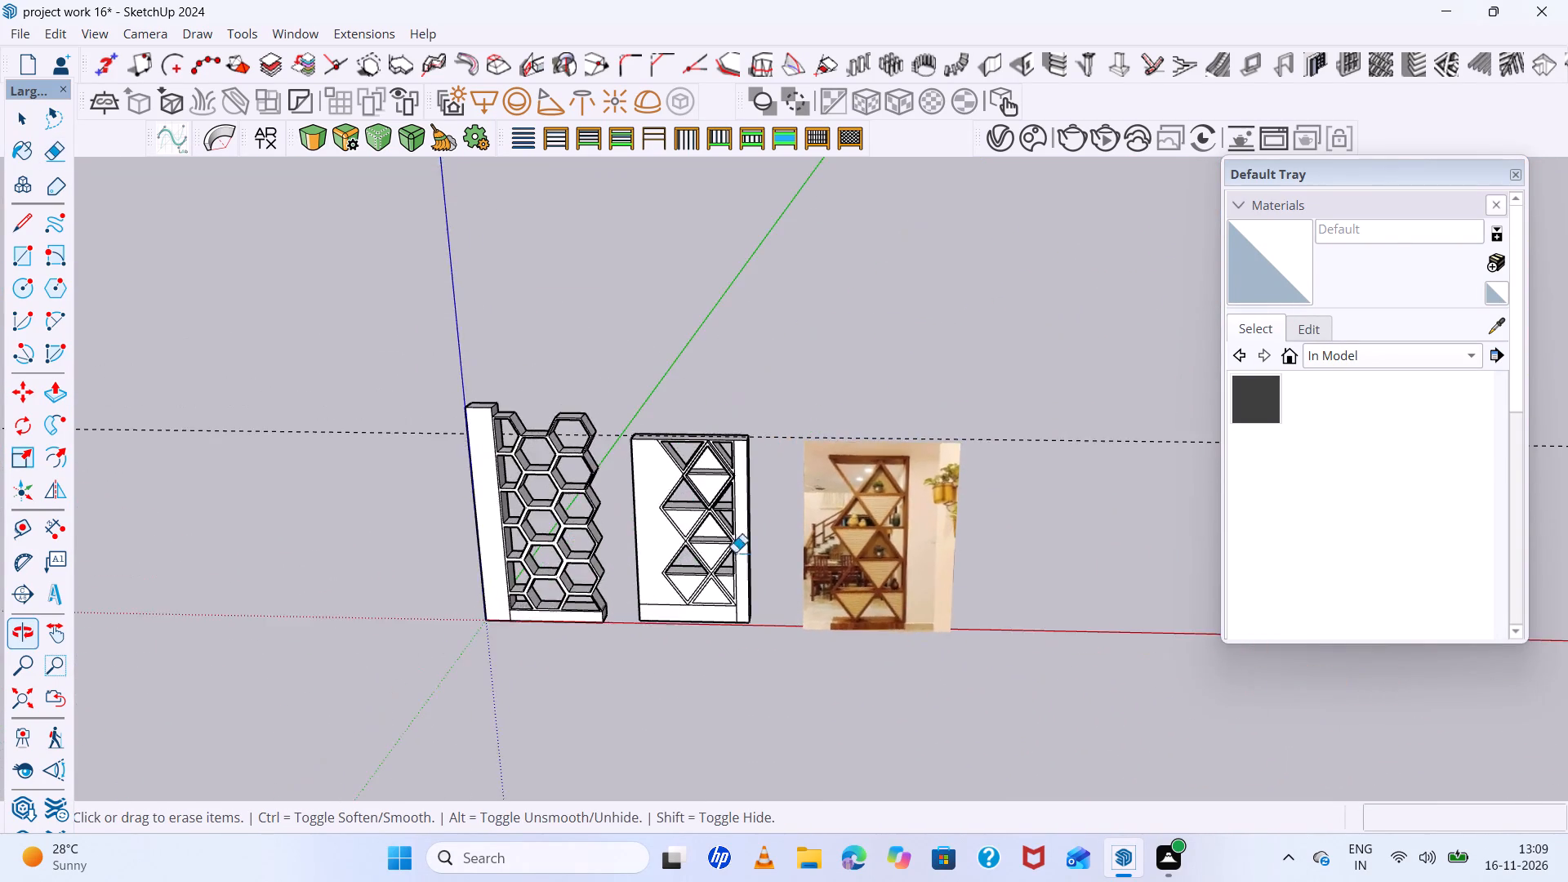
scroll(708, 540, up, 11)
scroll(558, 446, down, 14)
middle_drag(608, 534, 1156, 412)
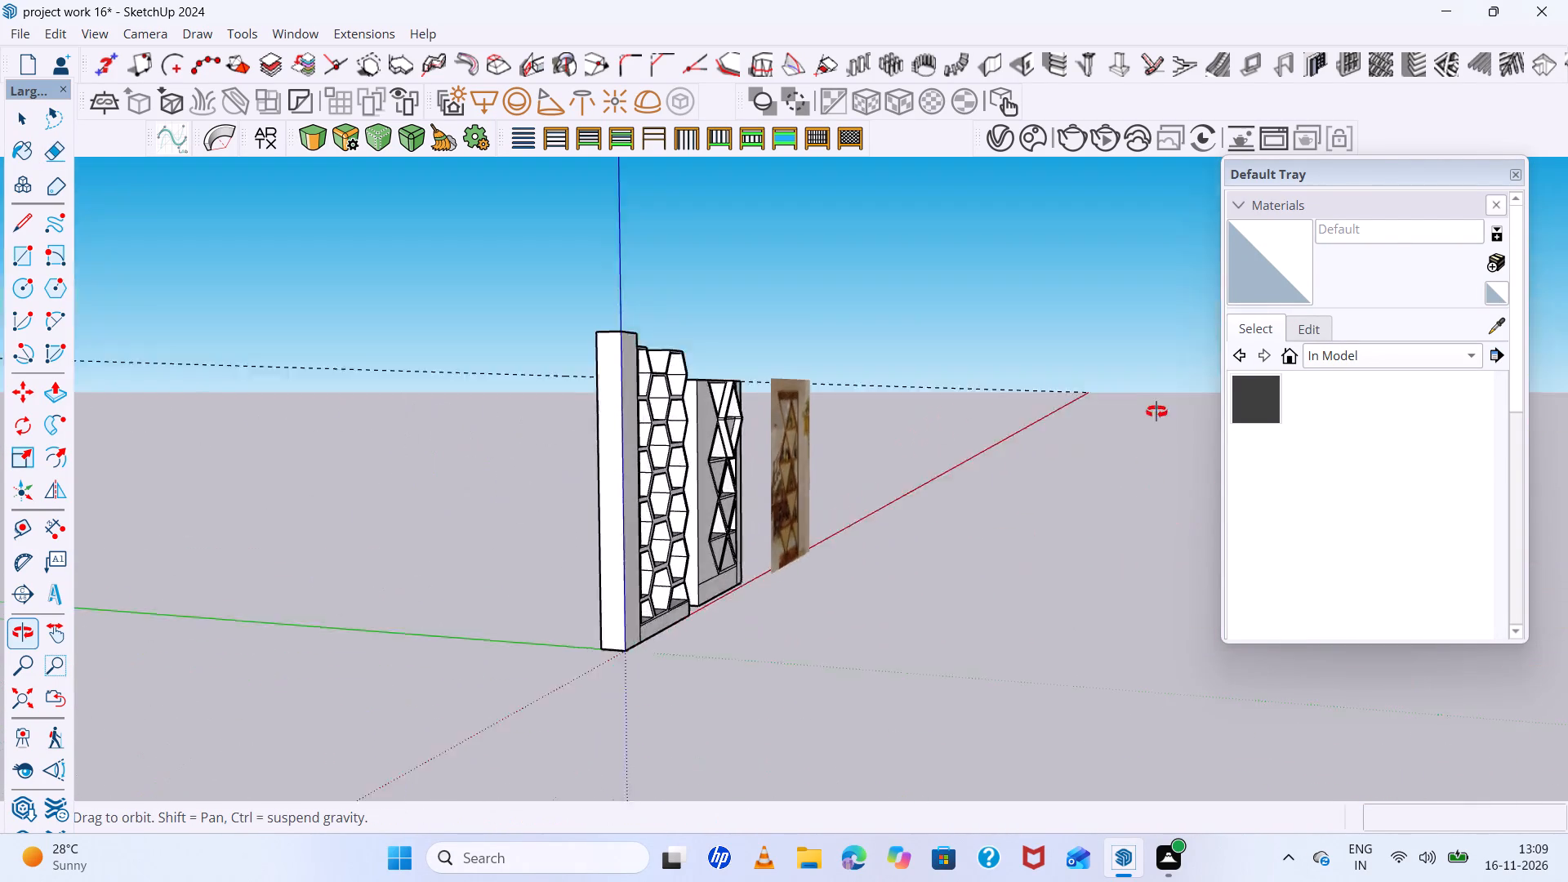
middle_drag(1156, 412, 945, 396)
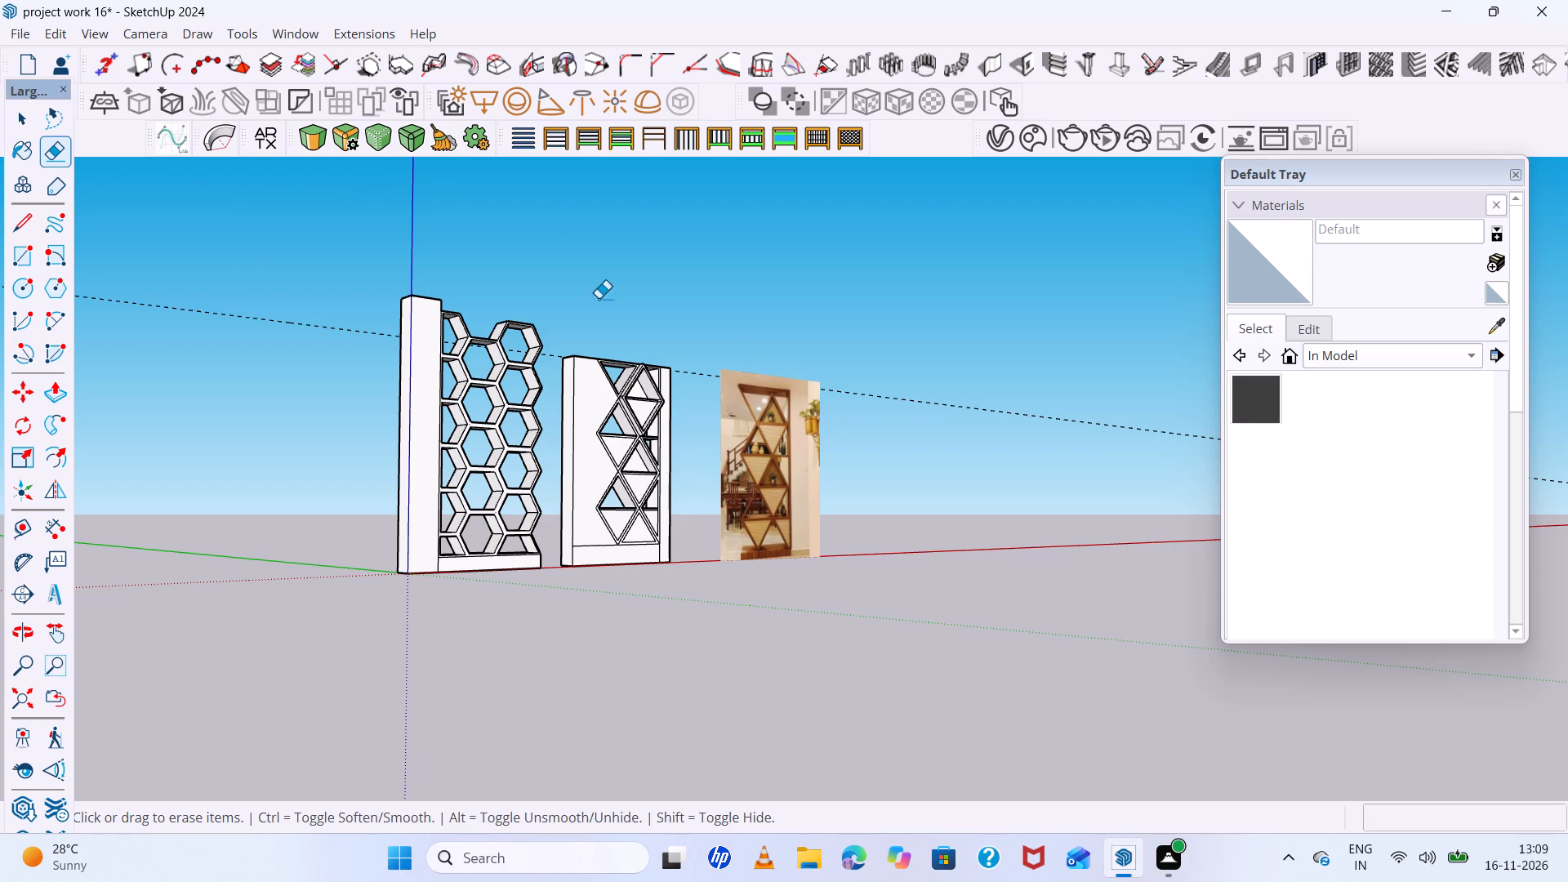
scroll(706, 489, down, 11)
middle_drag(691, 483, 249, 545)
scroll(795, 301, up, 5)
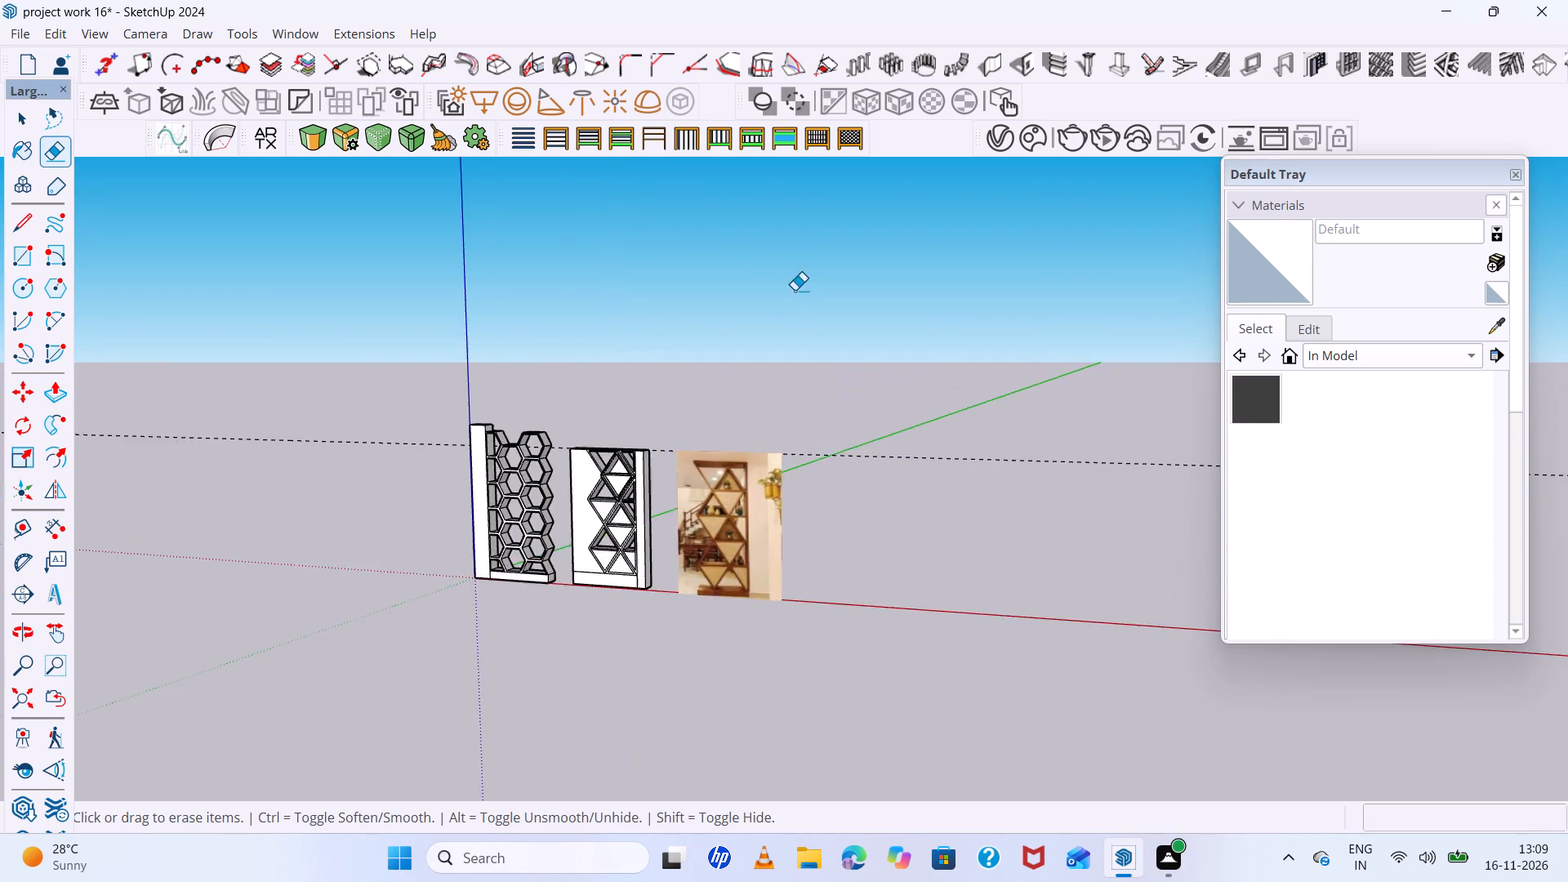
scroll(795, 290, up, 8)
scroll(493, 245, down, 11)
middle_drag(567, 490, 963, 431)
scroll(610, 414, up, 9)
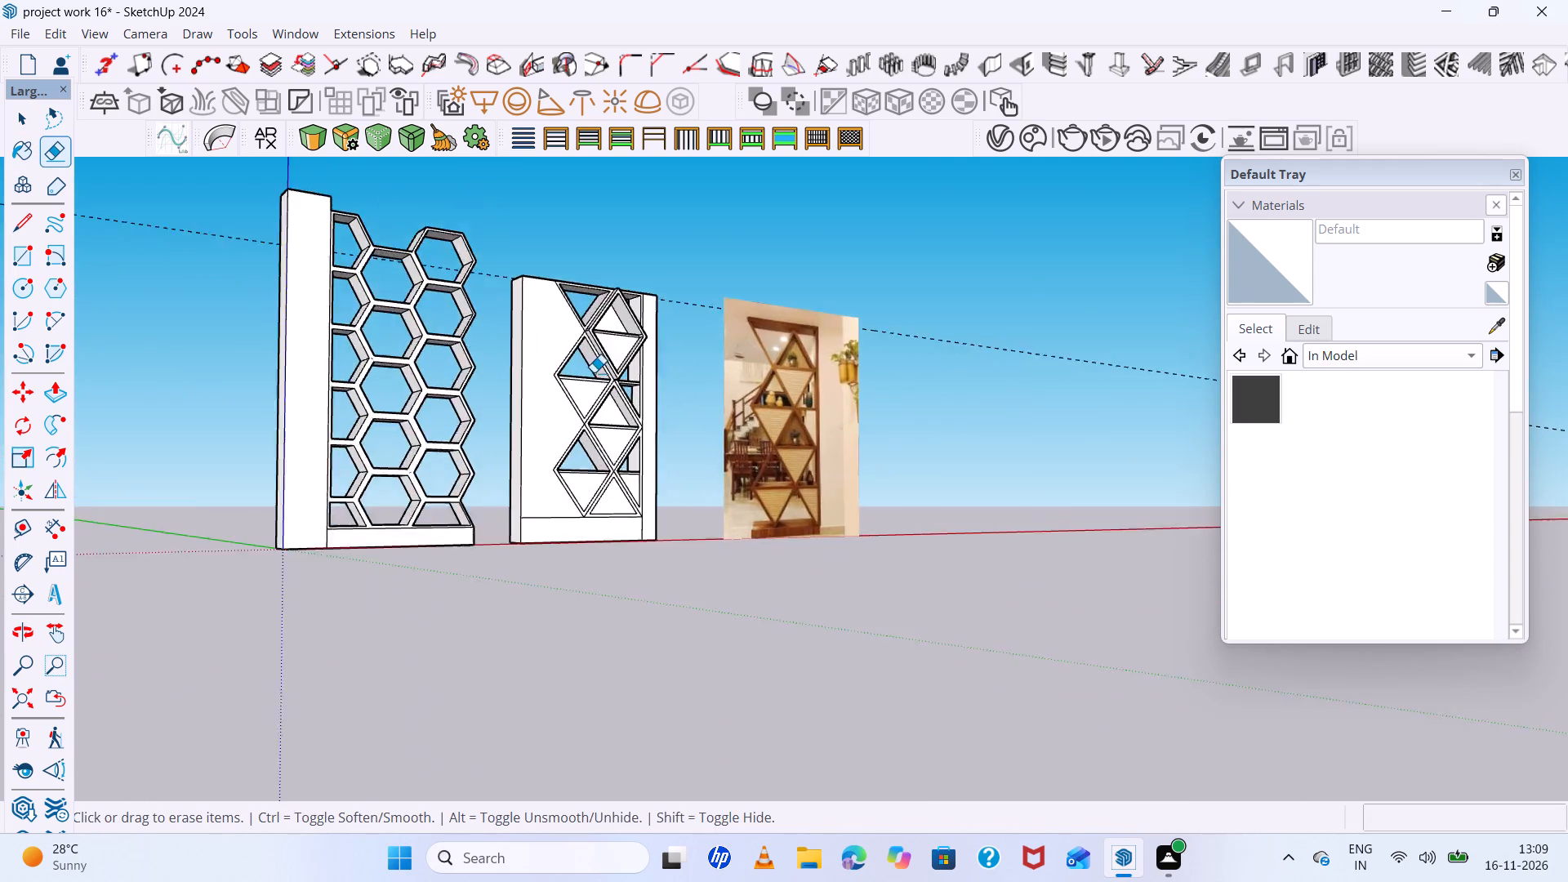
scroll(594, 372, up, 4)
scroll(515, 247, down, 6)
middle_drag(530, 314, 408, 804)
scroll(506, 256, up, 7)
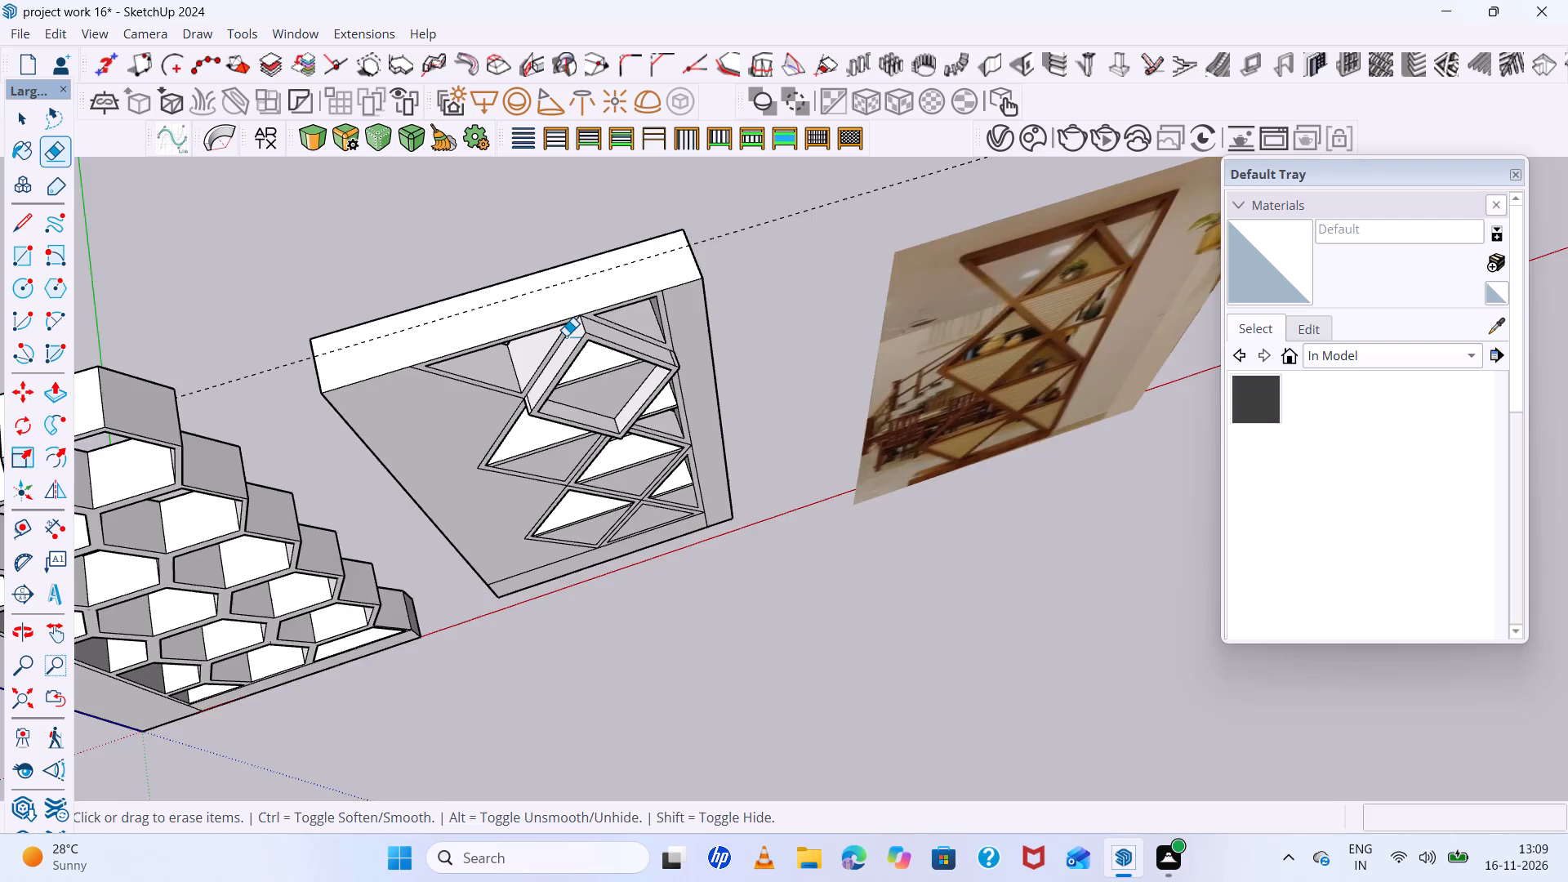
scroll(566, 336, up, 11)
middle_drag(573, 259, 583, 28)
scroll(490, 350, down, 12)
middle_drag(477, 448, 478, 402)
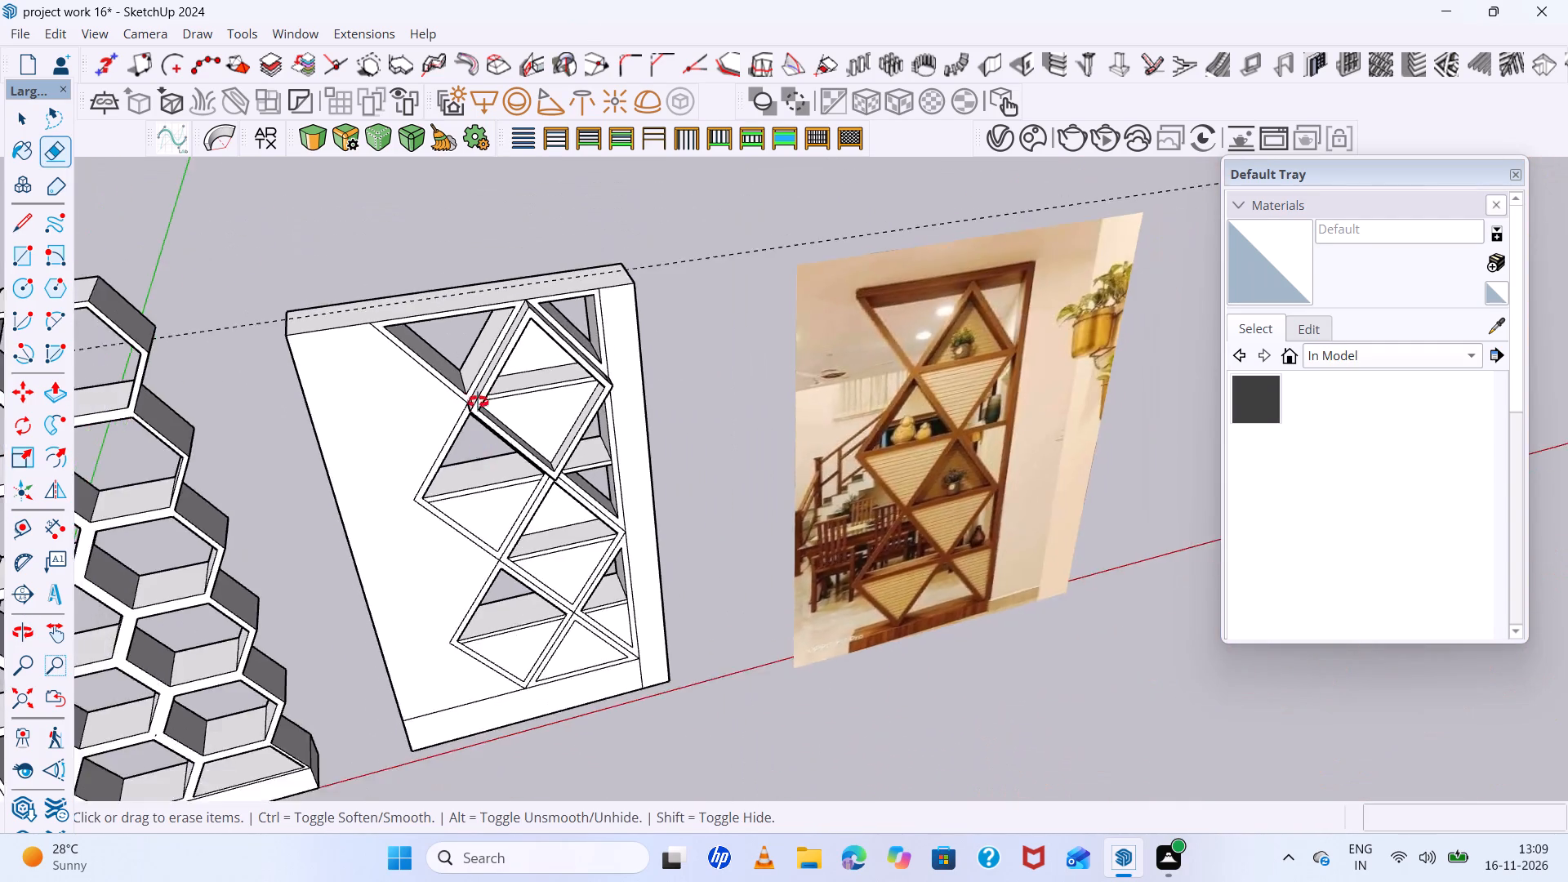
middle_drag(478, 402, 492, 132)
Erase the leftover seam edge across the outer side face of the top diamond's raised frame at its left corner.
scroll(503, 314, up, 17)
middle_drag(453, 362, 773, 457)
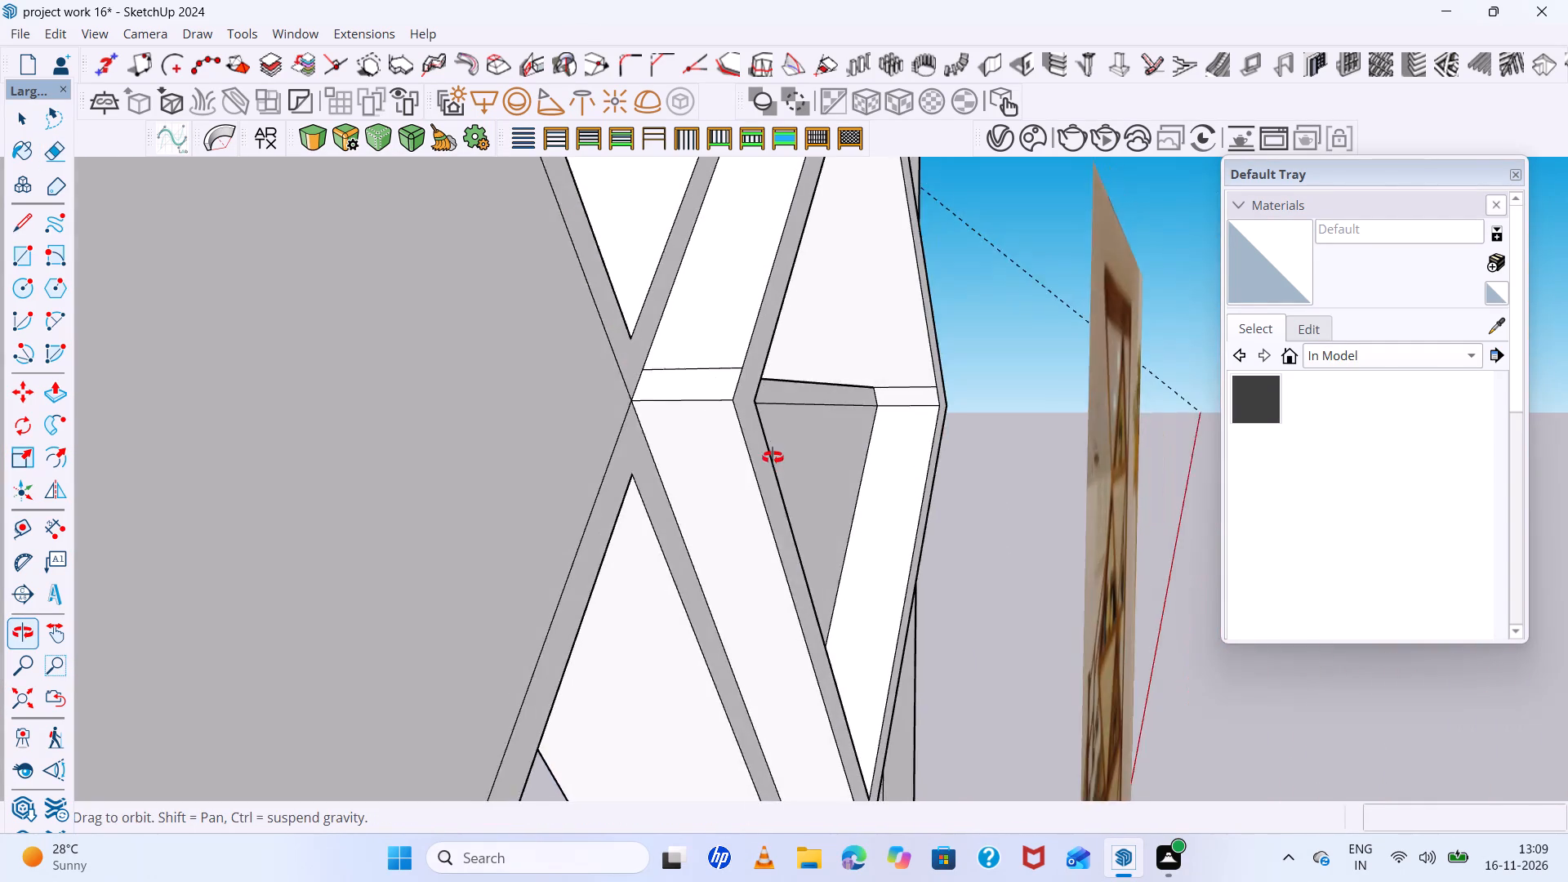
middle_drag(773, 457, 744, 573)
click(685, 508)
drag(661, 485, 664, 505)
scroll(599, 456, down, 4)
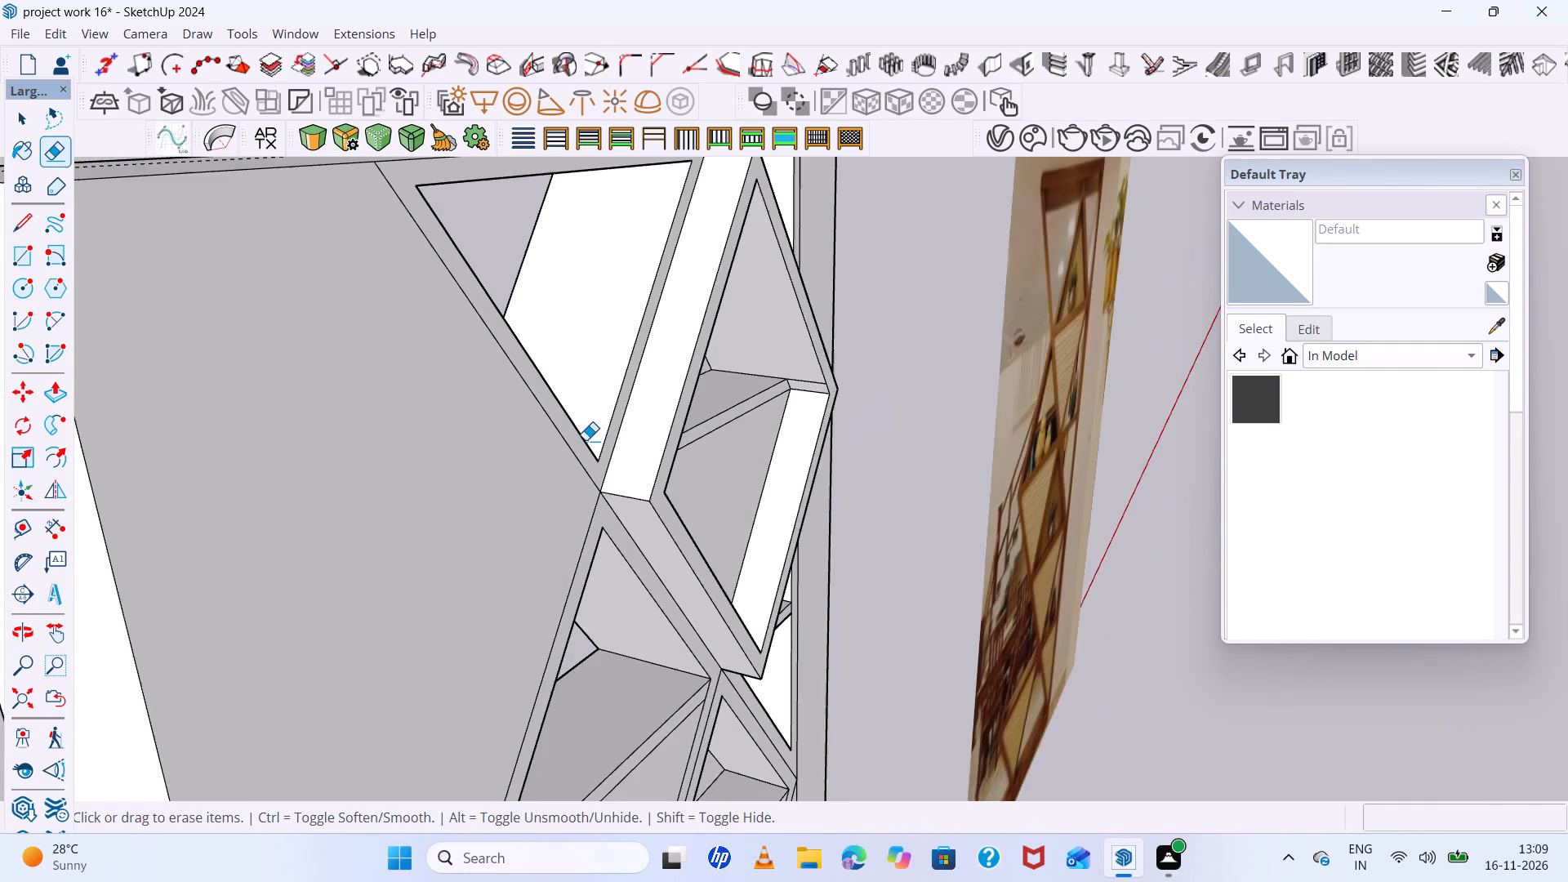
Inspect the diamond panel's frames and shelves from the front, above and both sides against the reference image.
scroll(586, 440, down, 19)
middle_drag(634, 513, 518, 355)
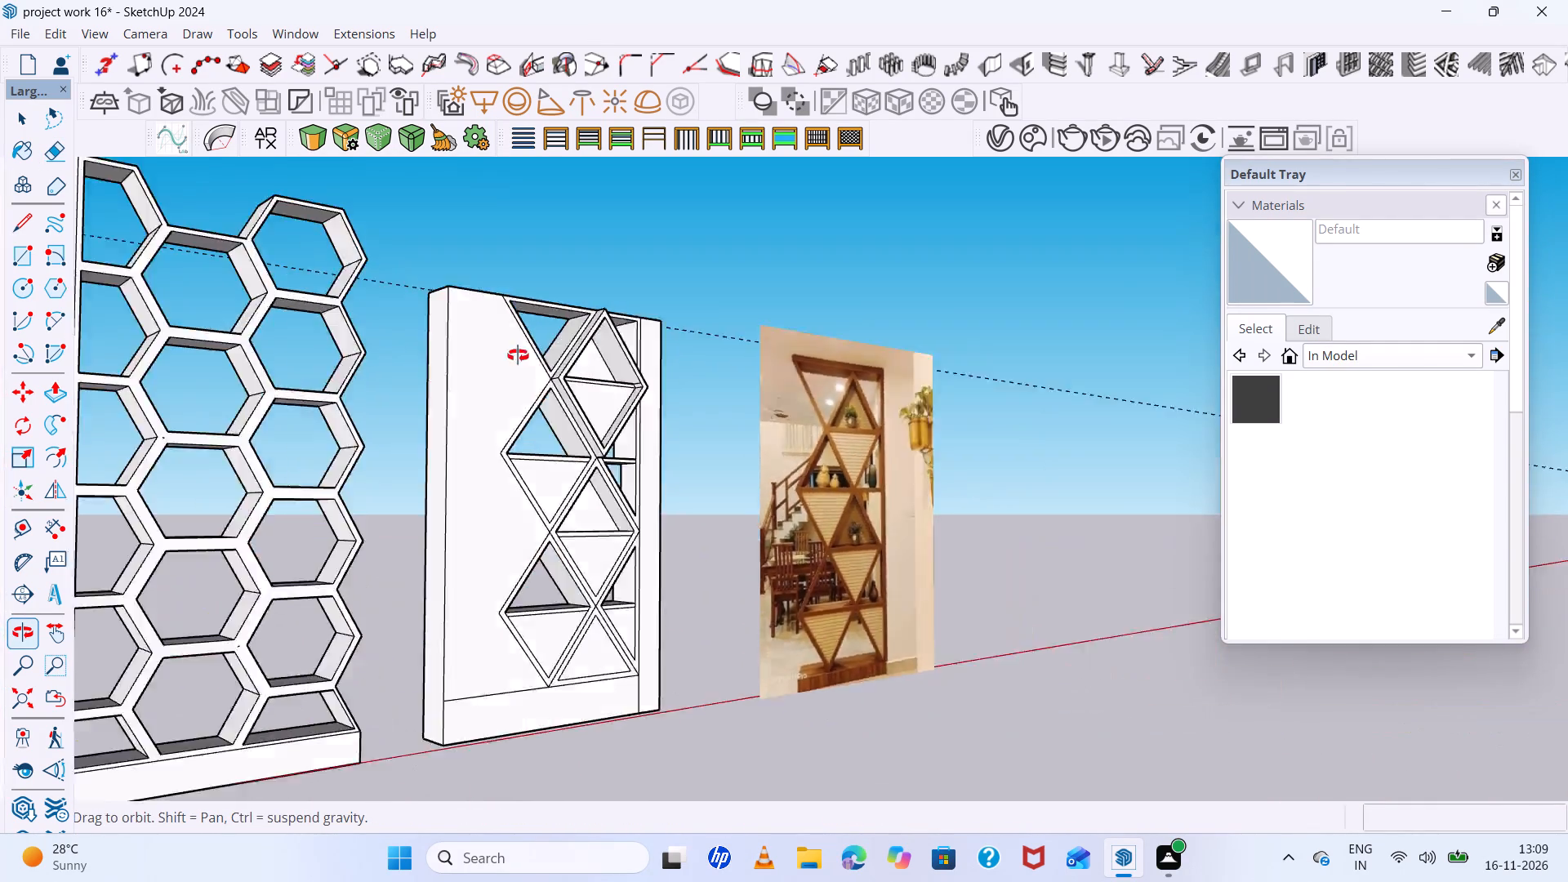
middle_drag(518, 355, 301, 412)
scroll(734, 479, up, 5)
scroll(621, 580, up, 4)
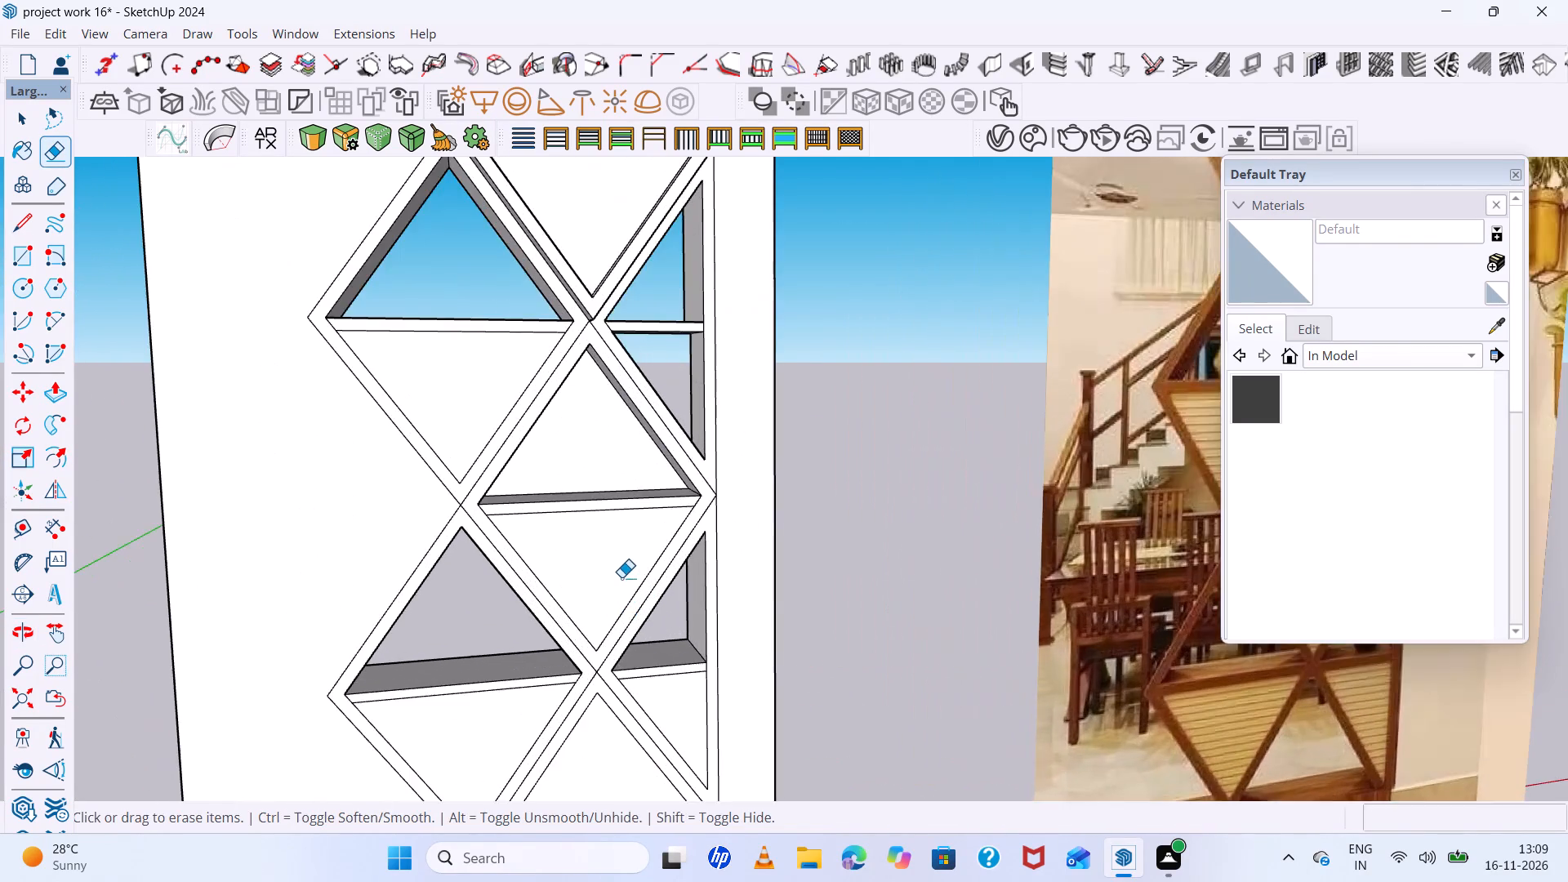
scroll(405, 474, down, 13)
middle_drag(574, 633, 470, 662)
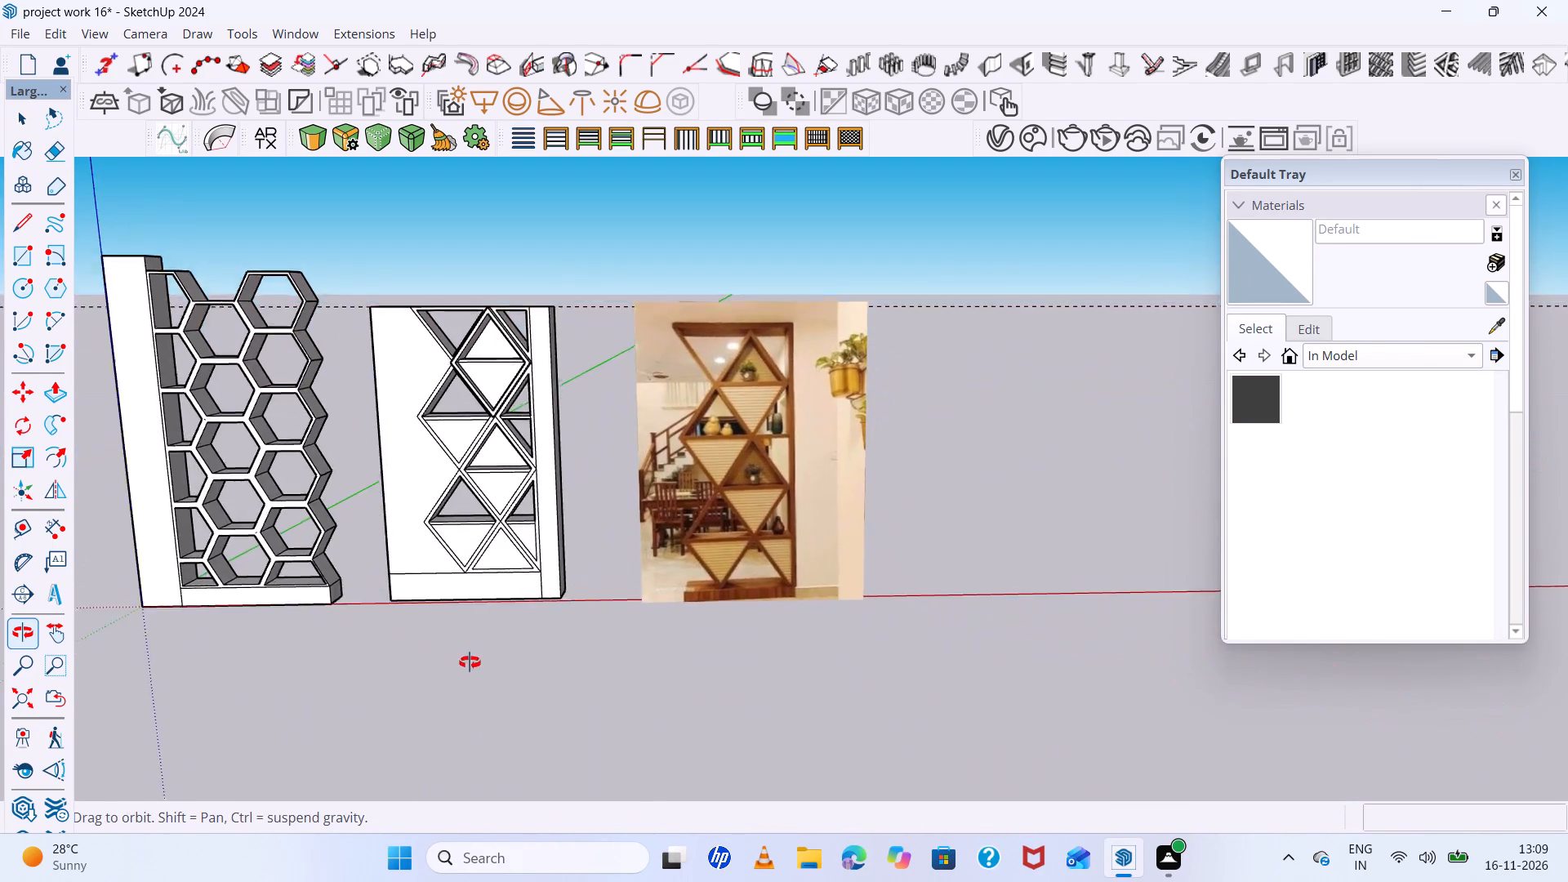
middle_drag(470, 662, 315, 805)
scroll(523, 288, up, 7)
scroll(541, 167, down, 7)
middle_drag(577, 286, 669, 456)
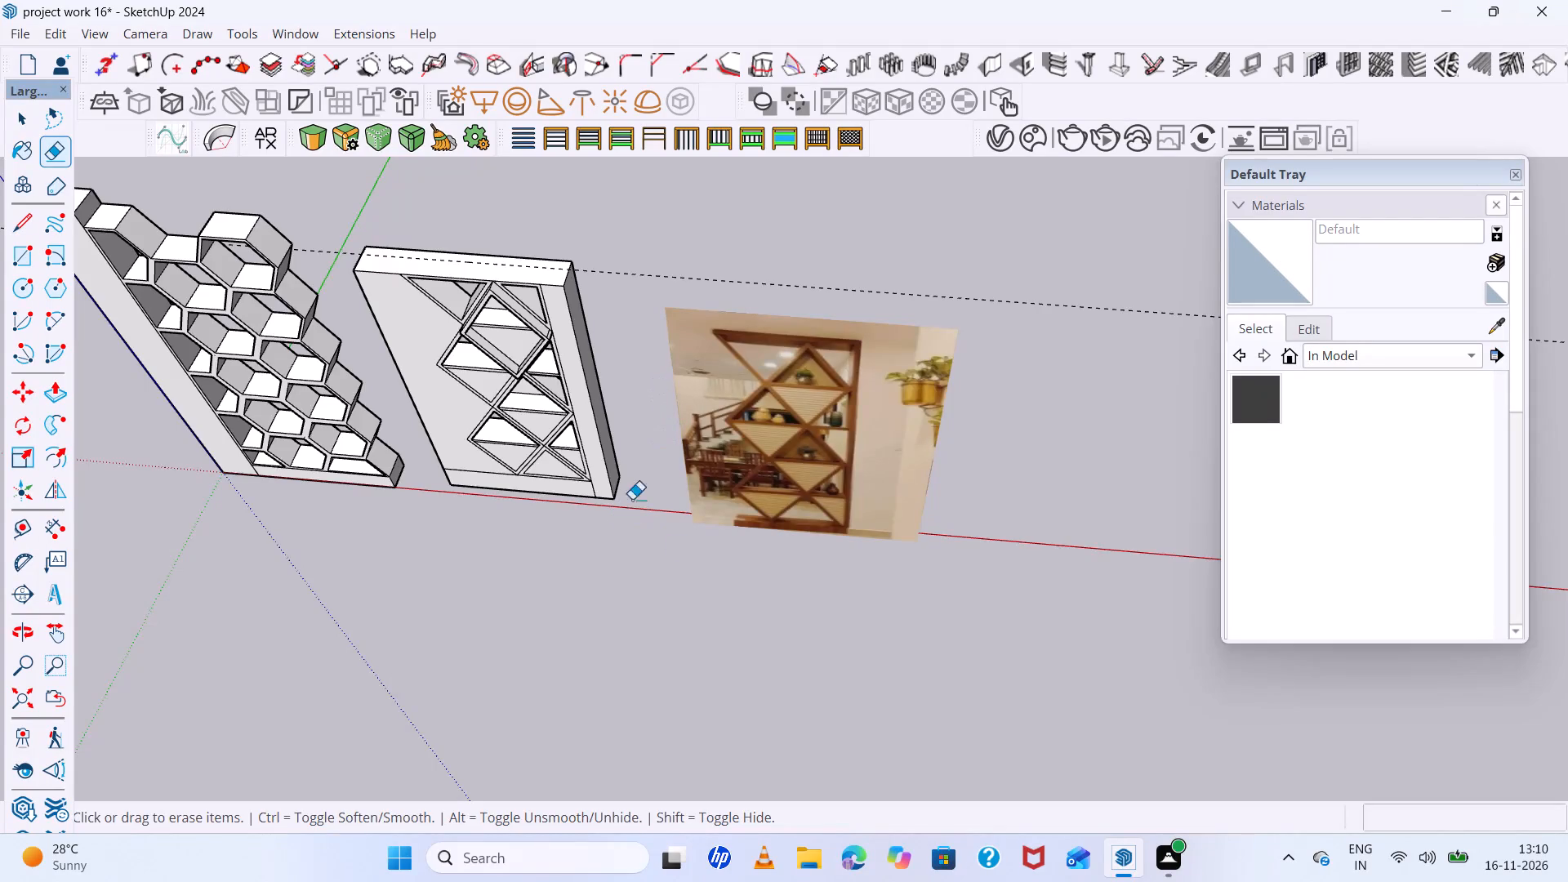
scroll(550, 421, down, 8)
middle_drag(535, 437, 655, 158)
scroll(510, 439, up, 7)
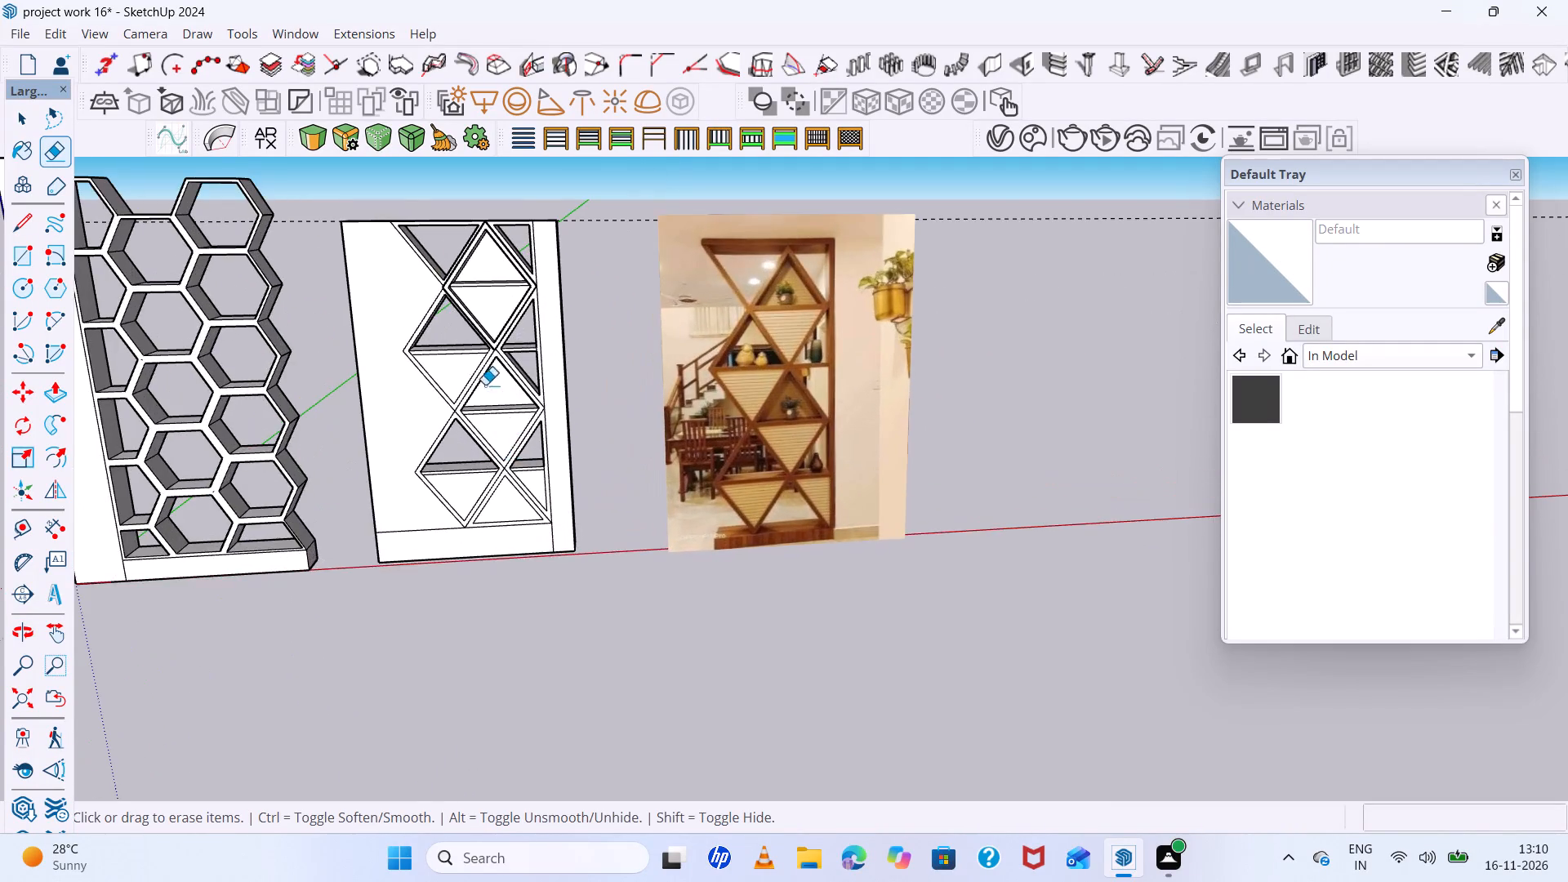
scroll(474, 378, up, 7)
scroll(461, 319, down, 5)
middle_drag(461, 319, 492, 255)
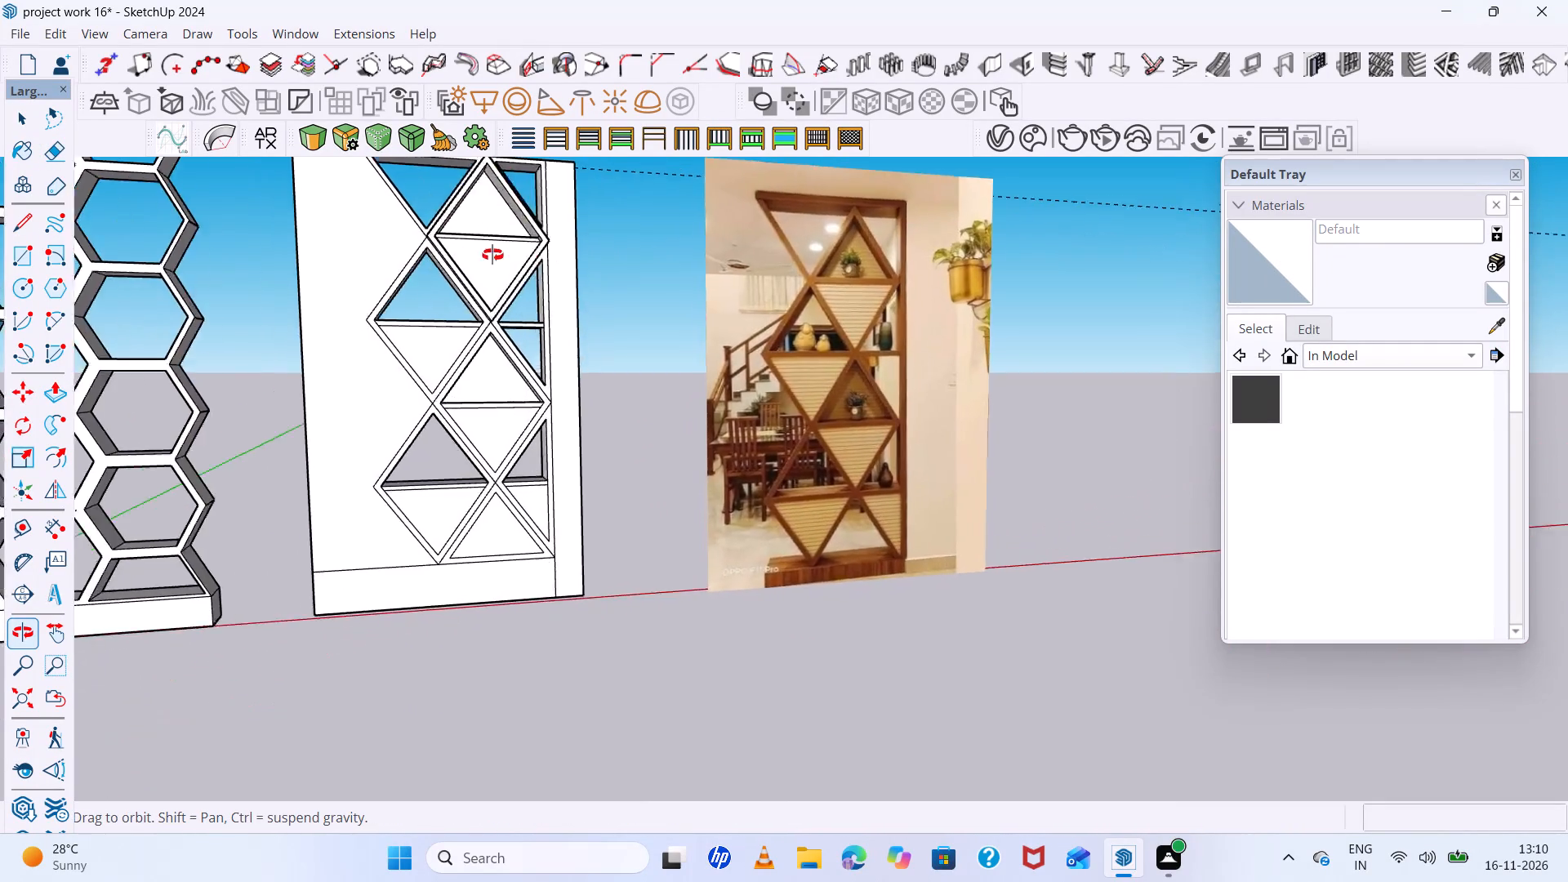
middle_drag(492, 255, 89, 263)
scroll(816, 430, up, 5)
scroll(584, 354, down, 7)
middle_drag(584, 355, 1045, 385)
scroll(639, 372, up, 13)
scroll(512, 342, down, 7)
scroll(586, 358, down, 12)
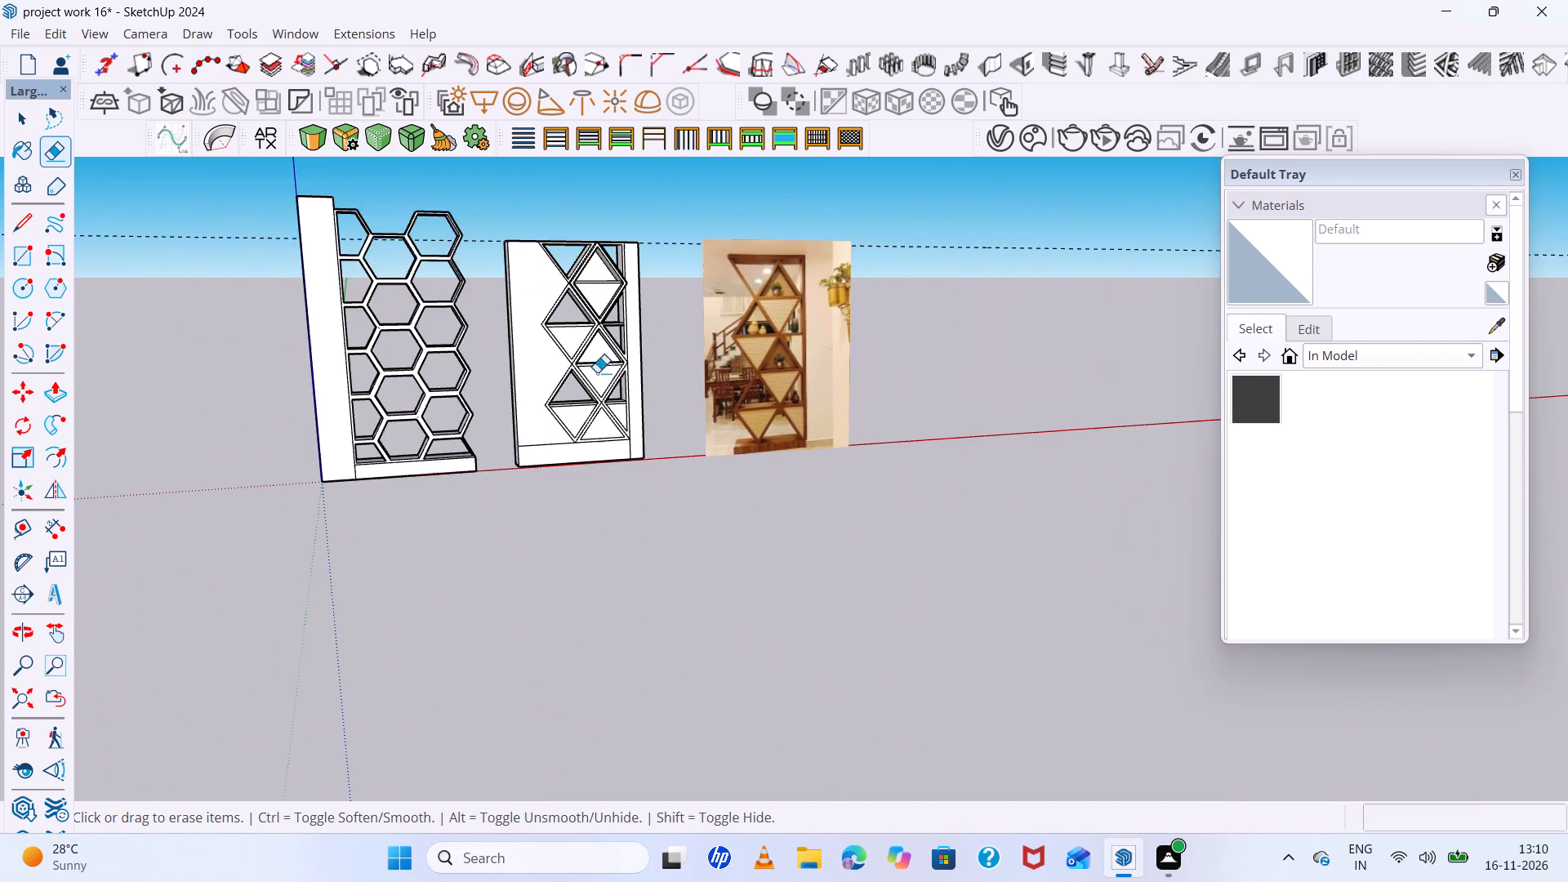
scroll(597, 372, down, 1)
middle_drag(598, 373, 531, 400)
scroll(585, 320, up, 6)
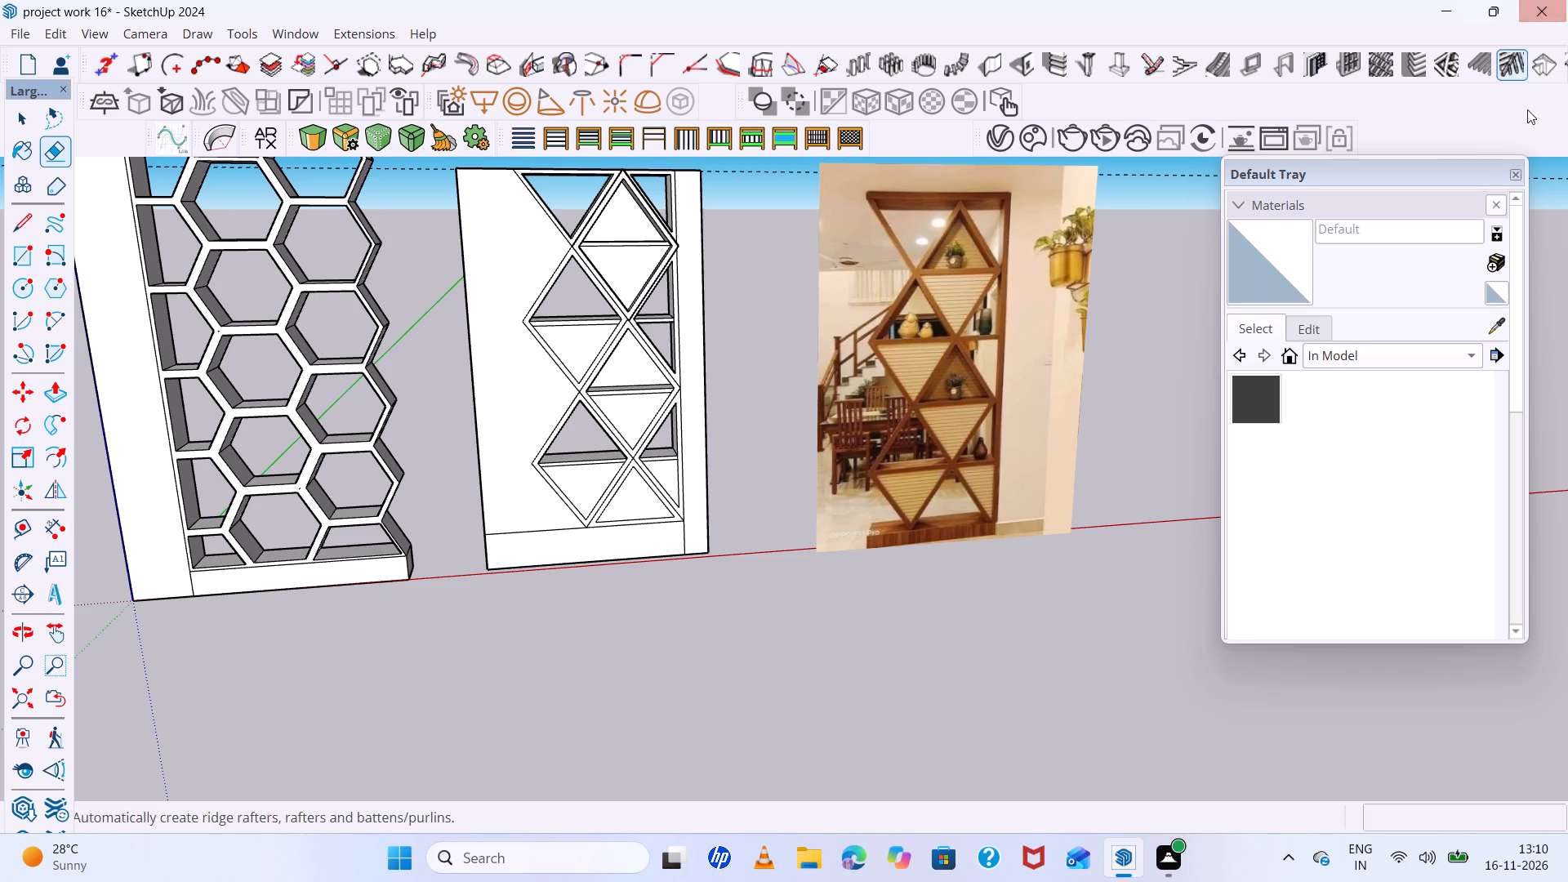
scroll(706, 399, down, 1)
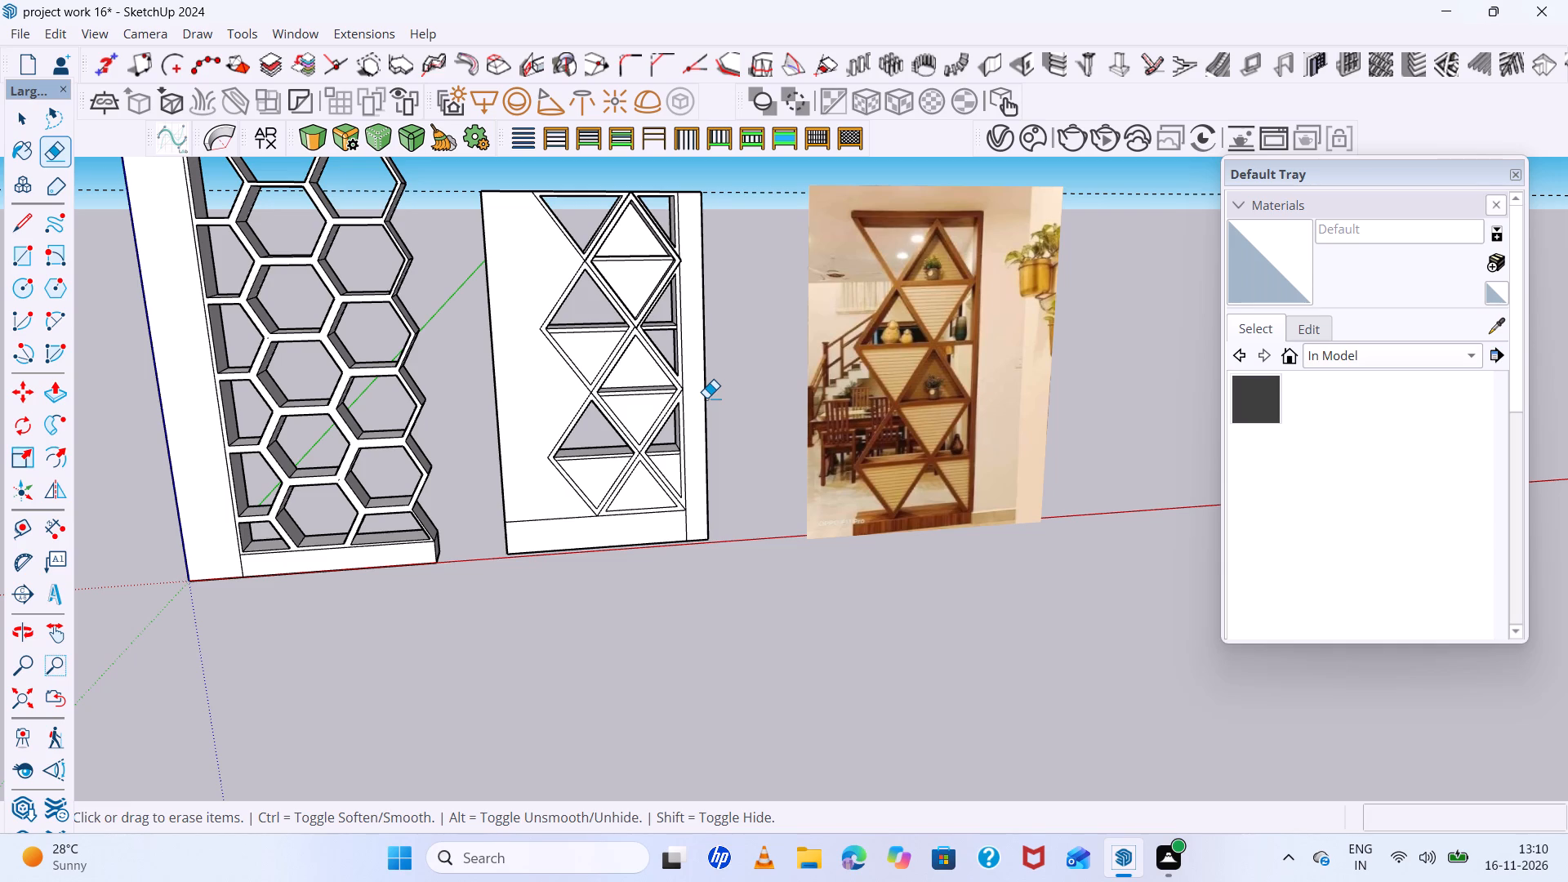
scroll(706, 398, down, 4)
scroll(706, 398, up, 4)
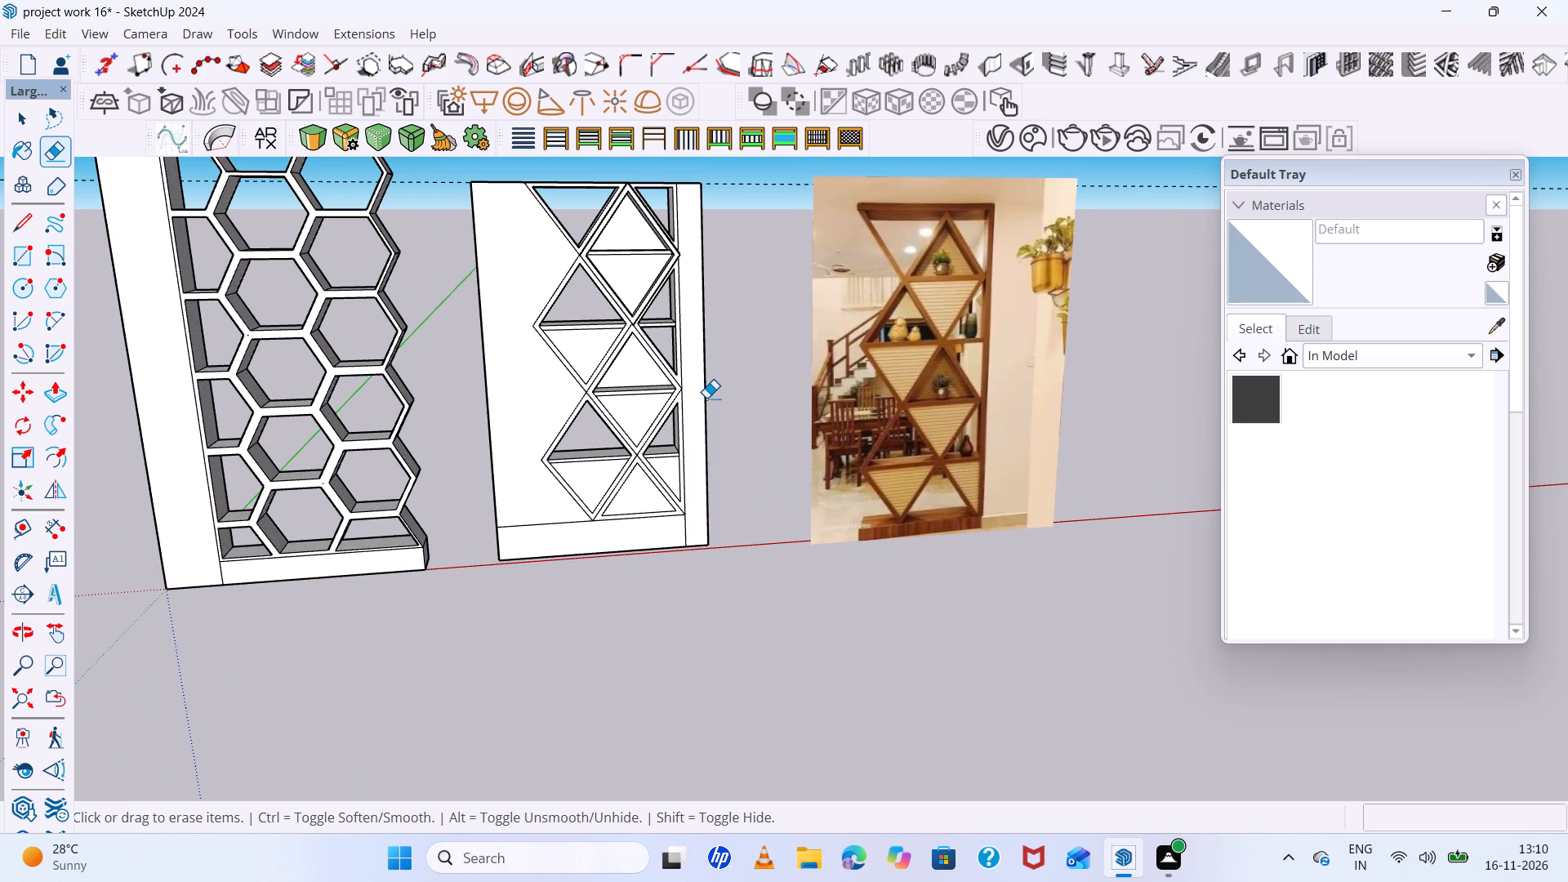
Compare the diamond panel's frames and shelves with the reference image from several distances and angles.
scroll(706, 398, down, 2)
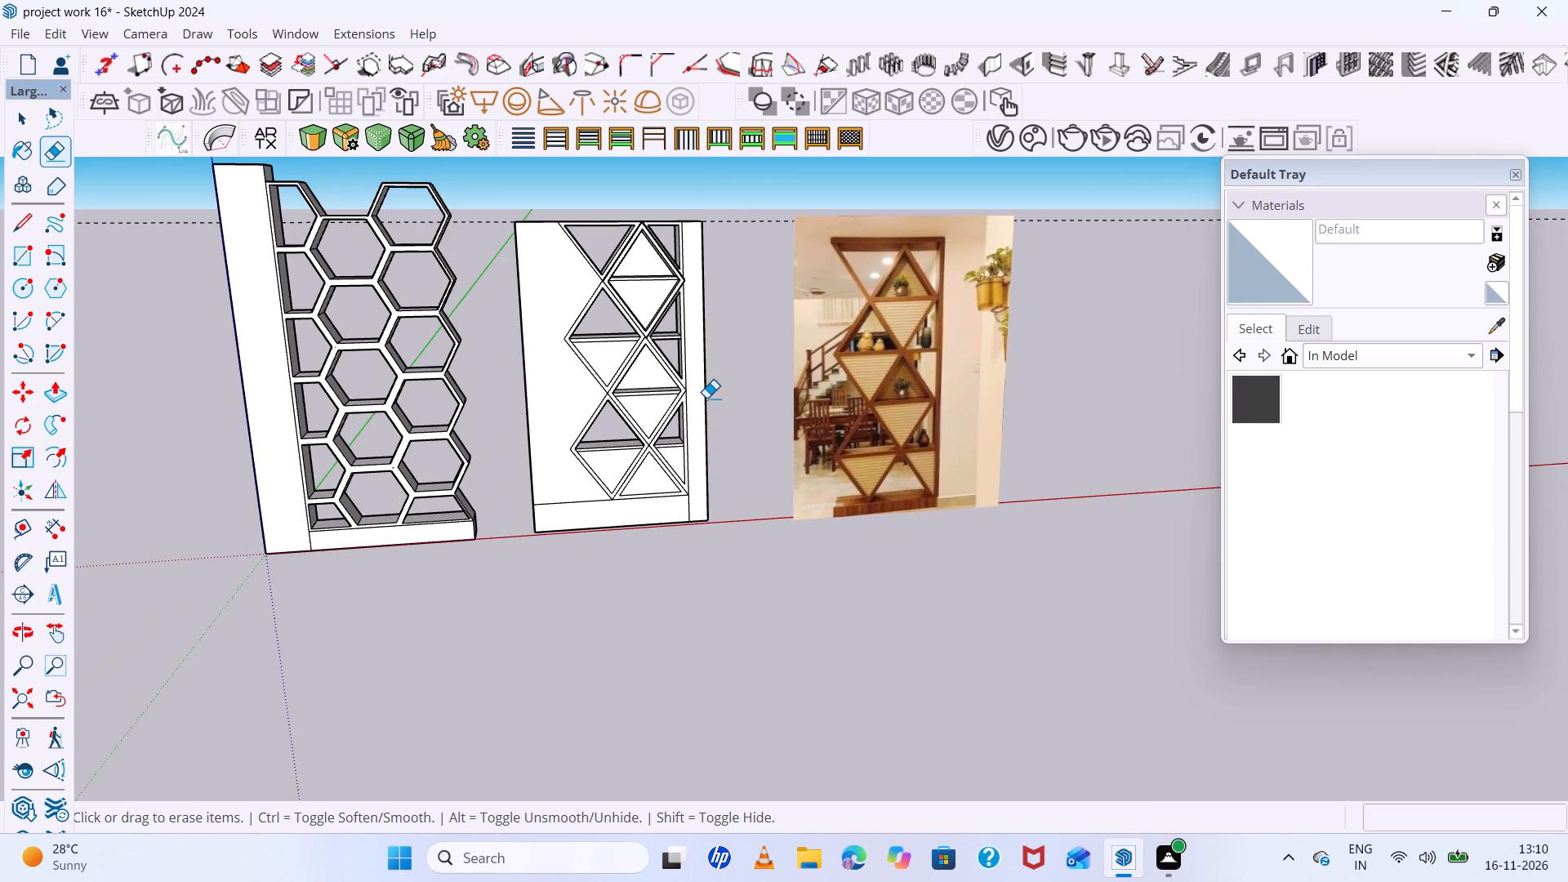
scroll(706, 398, up, 2)
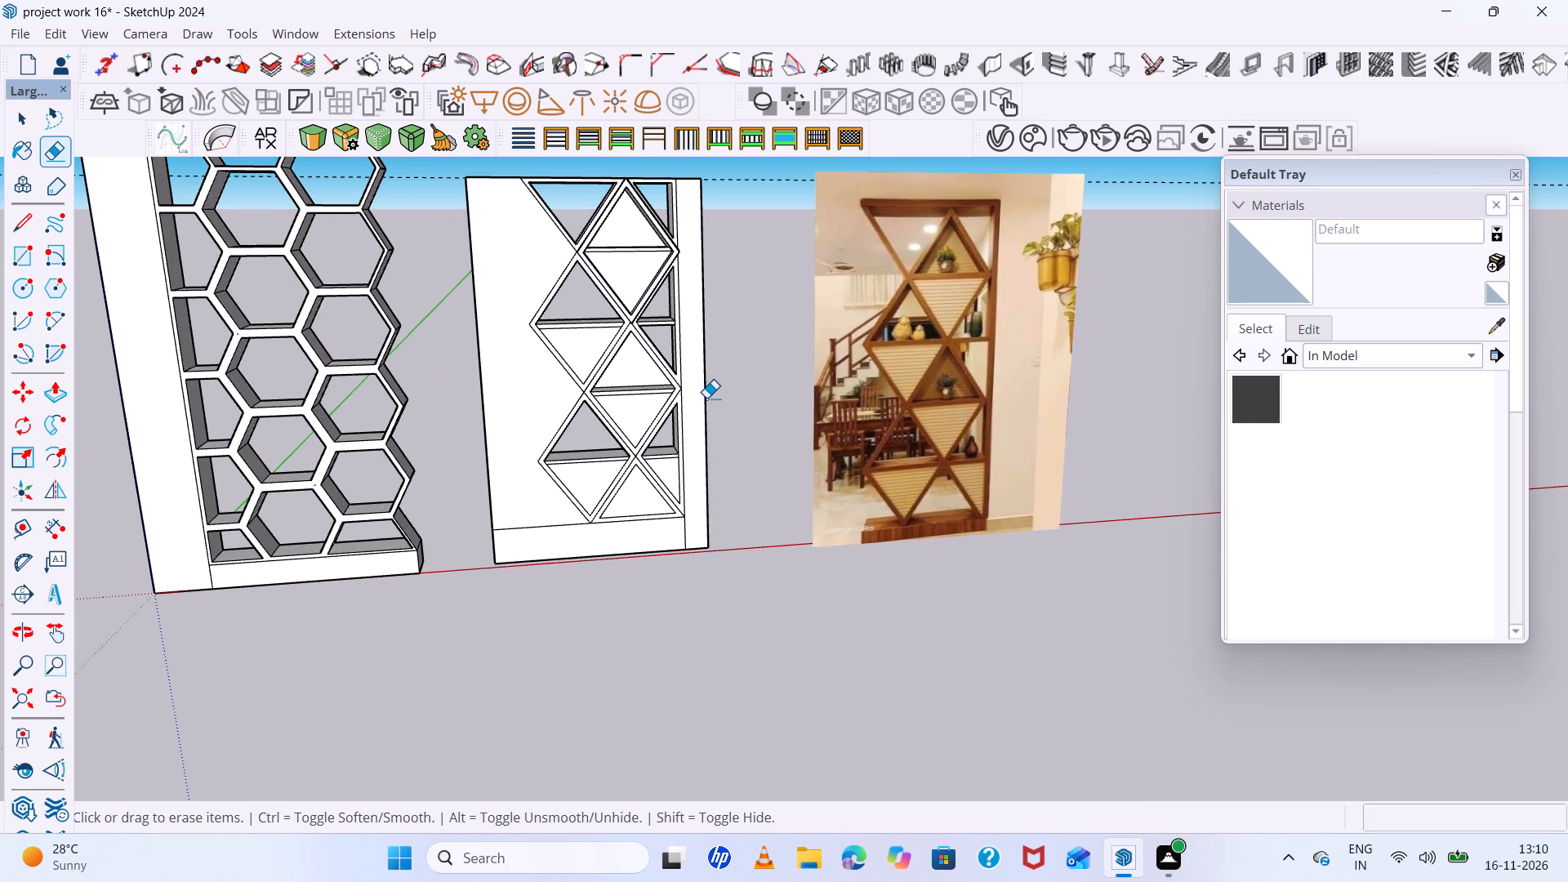
scroll(706, 398, down, 4)
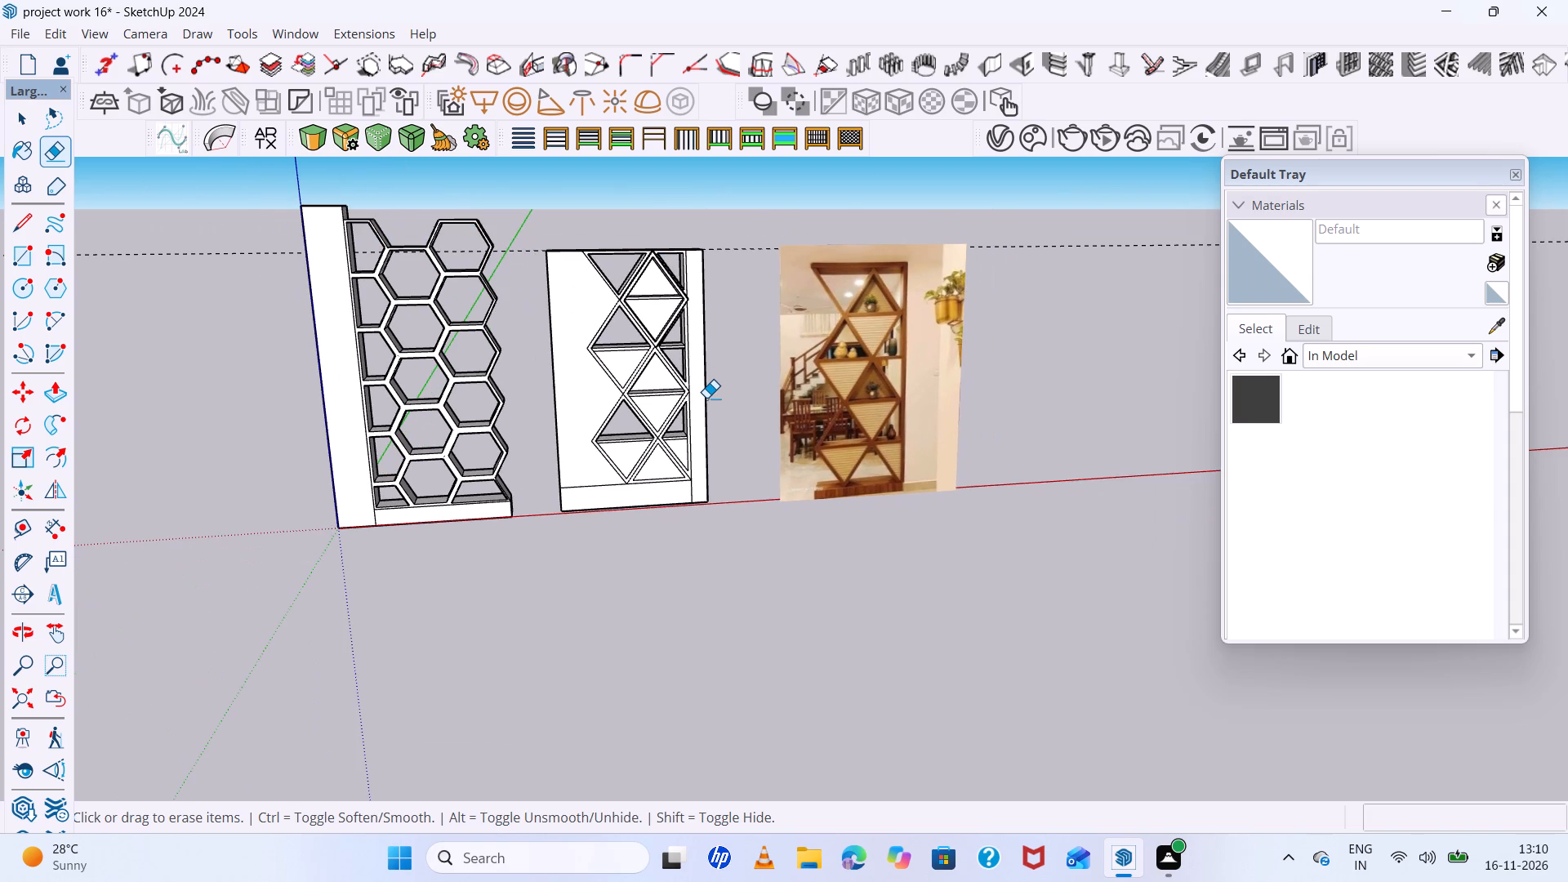
scroll(706, 398, up, 2)
scroll(706, 398, down, 2)
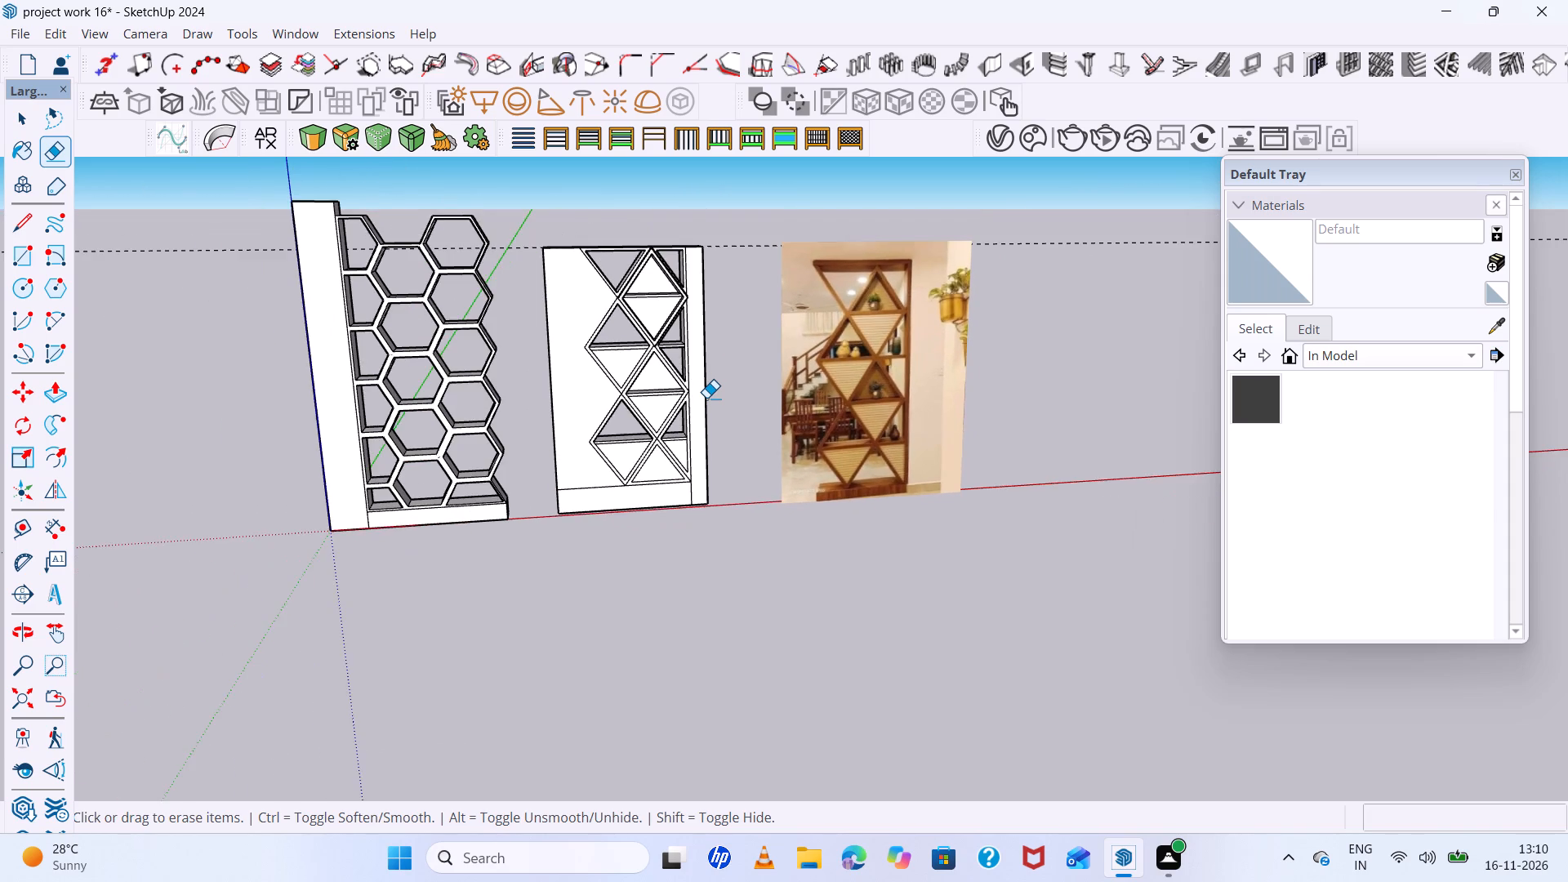
middle_drag(706, 399, 755, 425)
scroll(754, 424, up, 7)
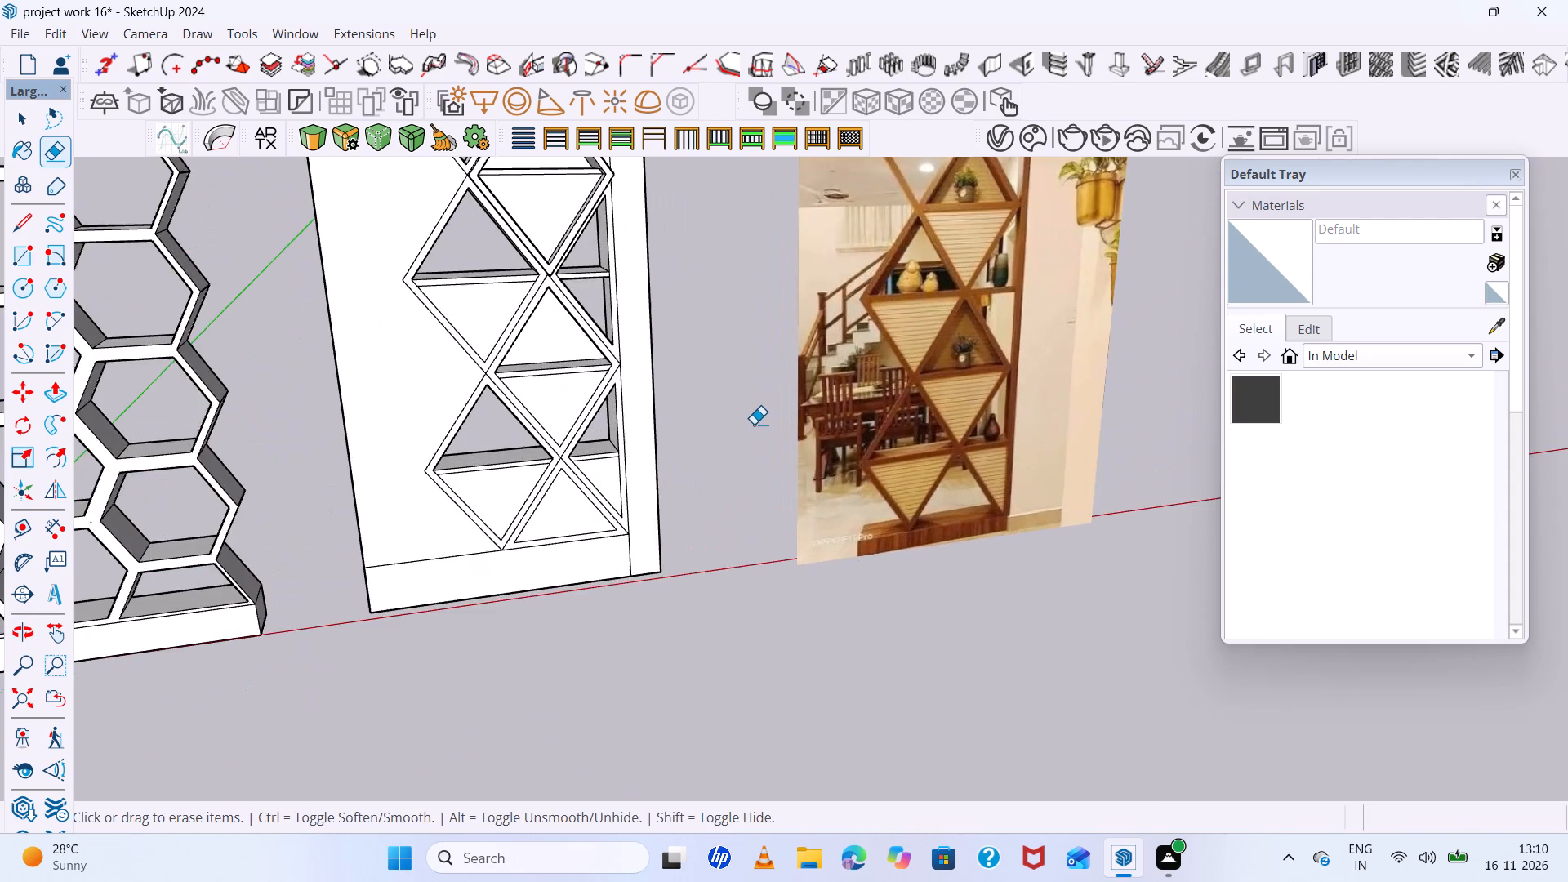
scroll(764, 417, down, 4)
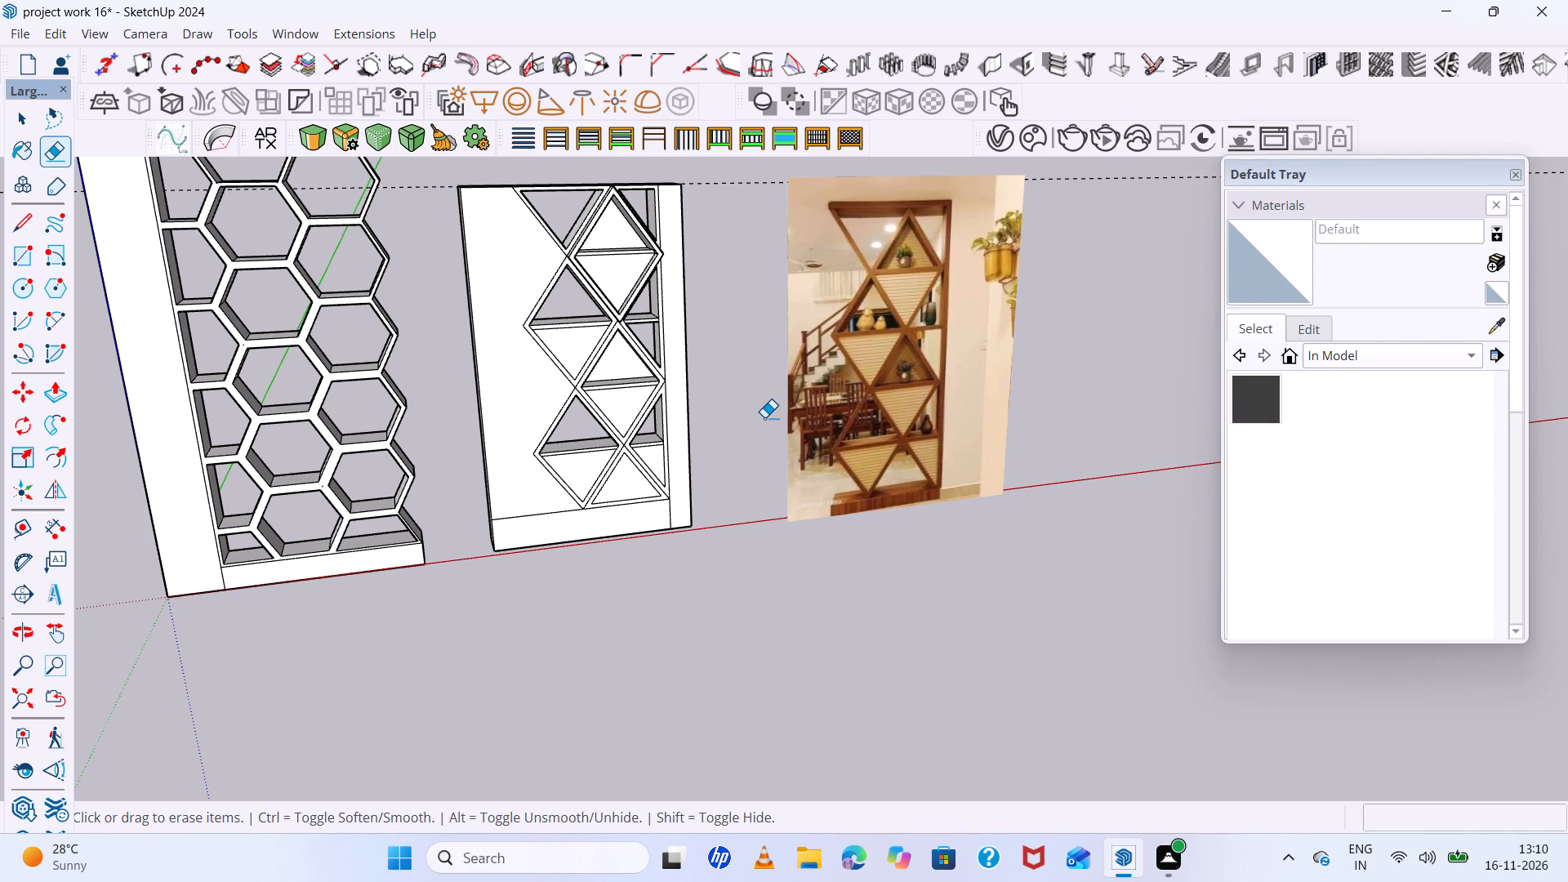
scroll(764, 417, up, 3)
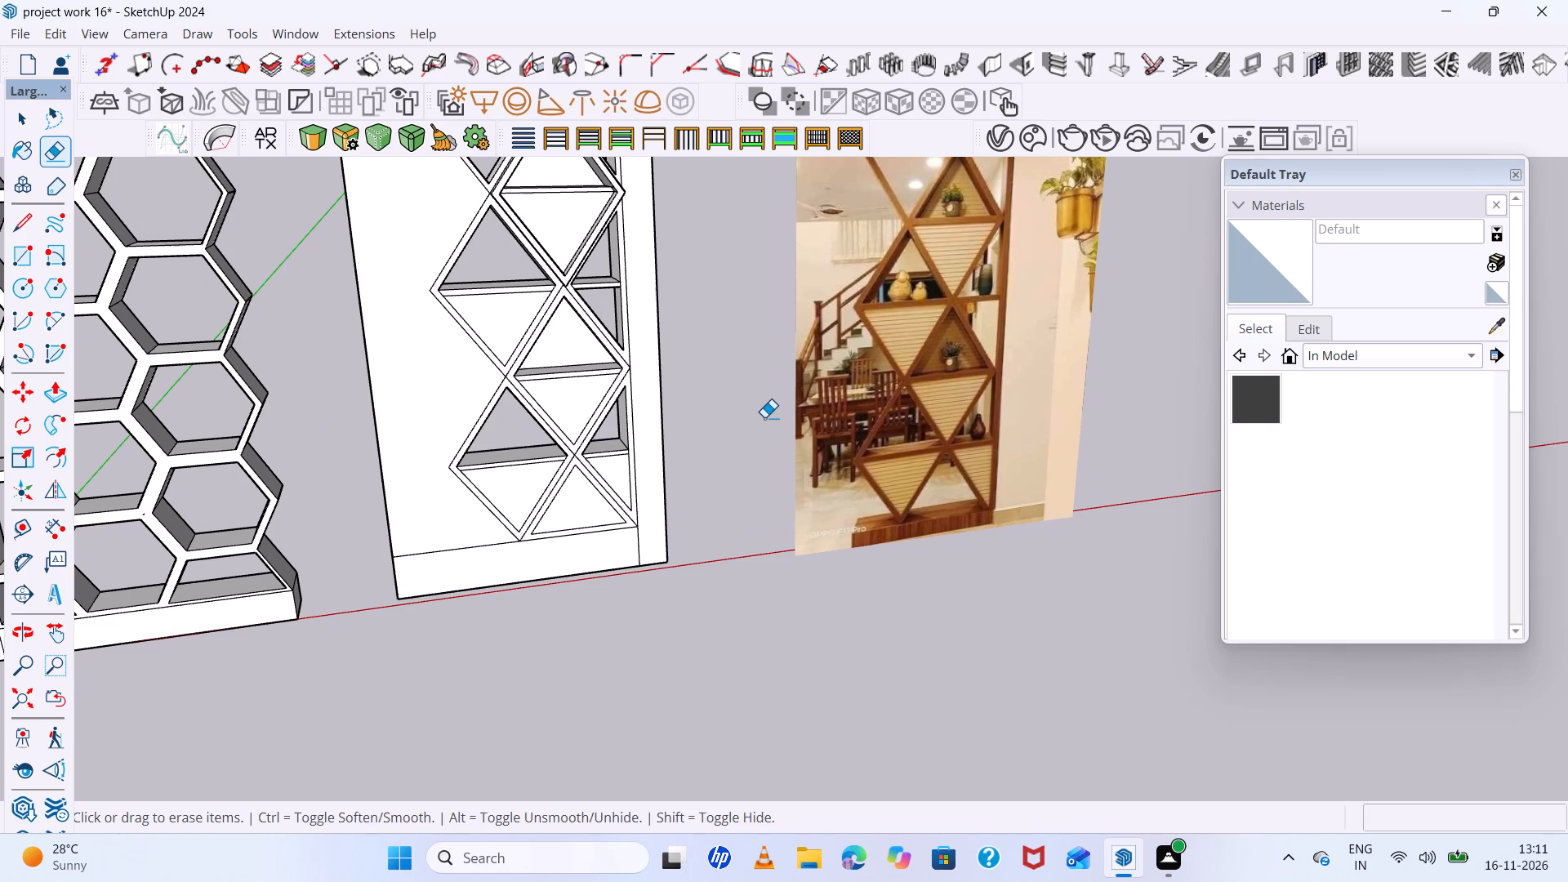
scroll(764, 417, down, 3)
middle_drag(764, 417, 780, 414)
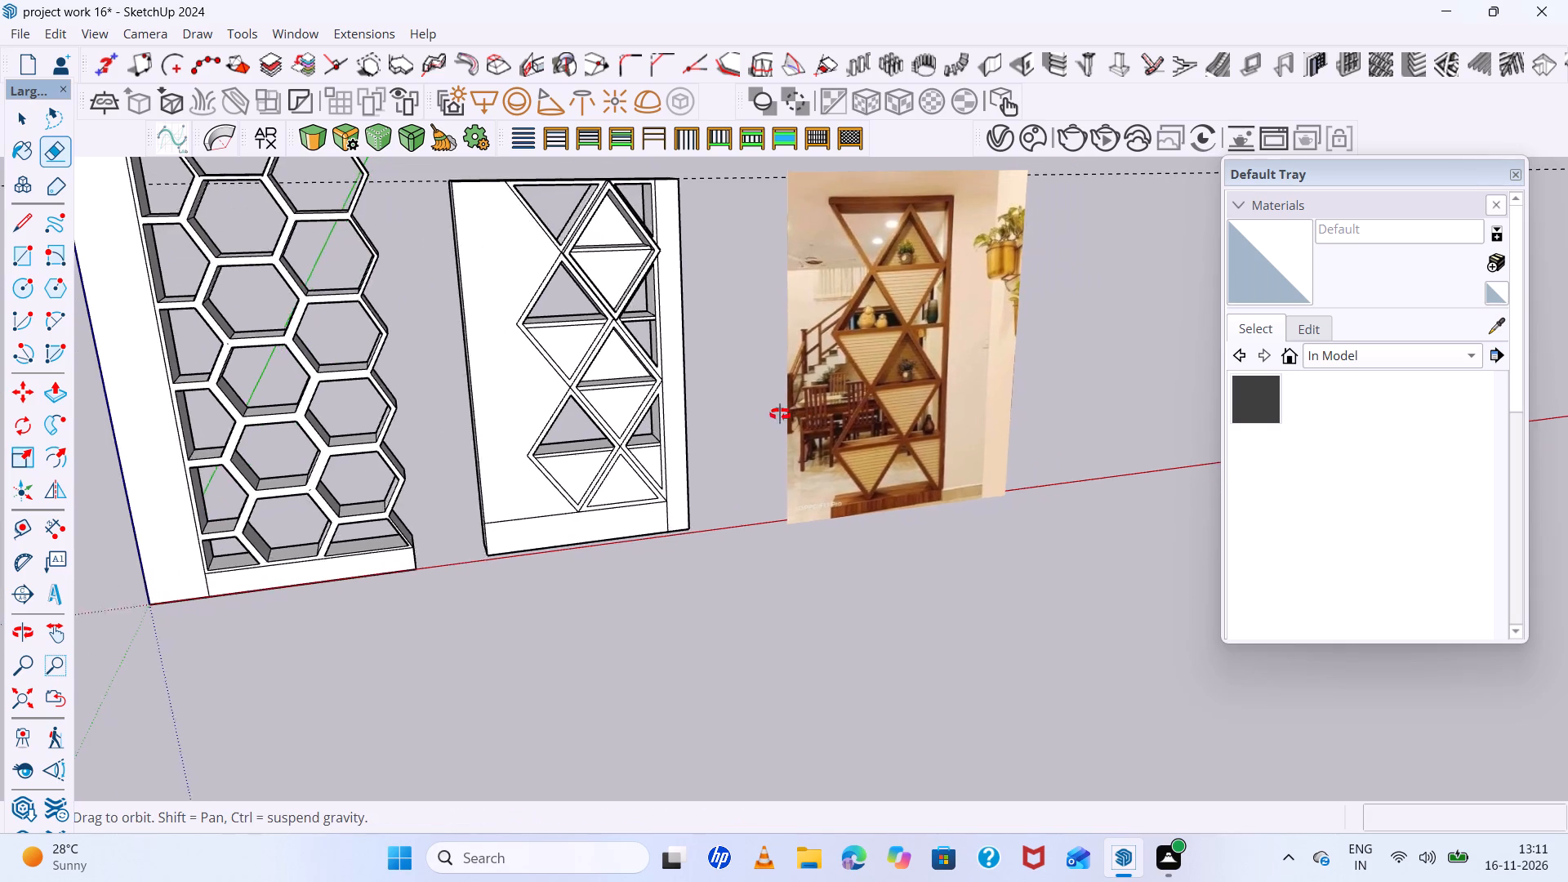
middle_drag(780, 414, 791, 393)
scroll(791, 393, up, 6)
scroll(791, 393, down, 3)
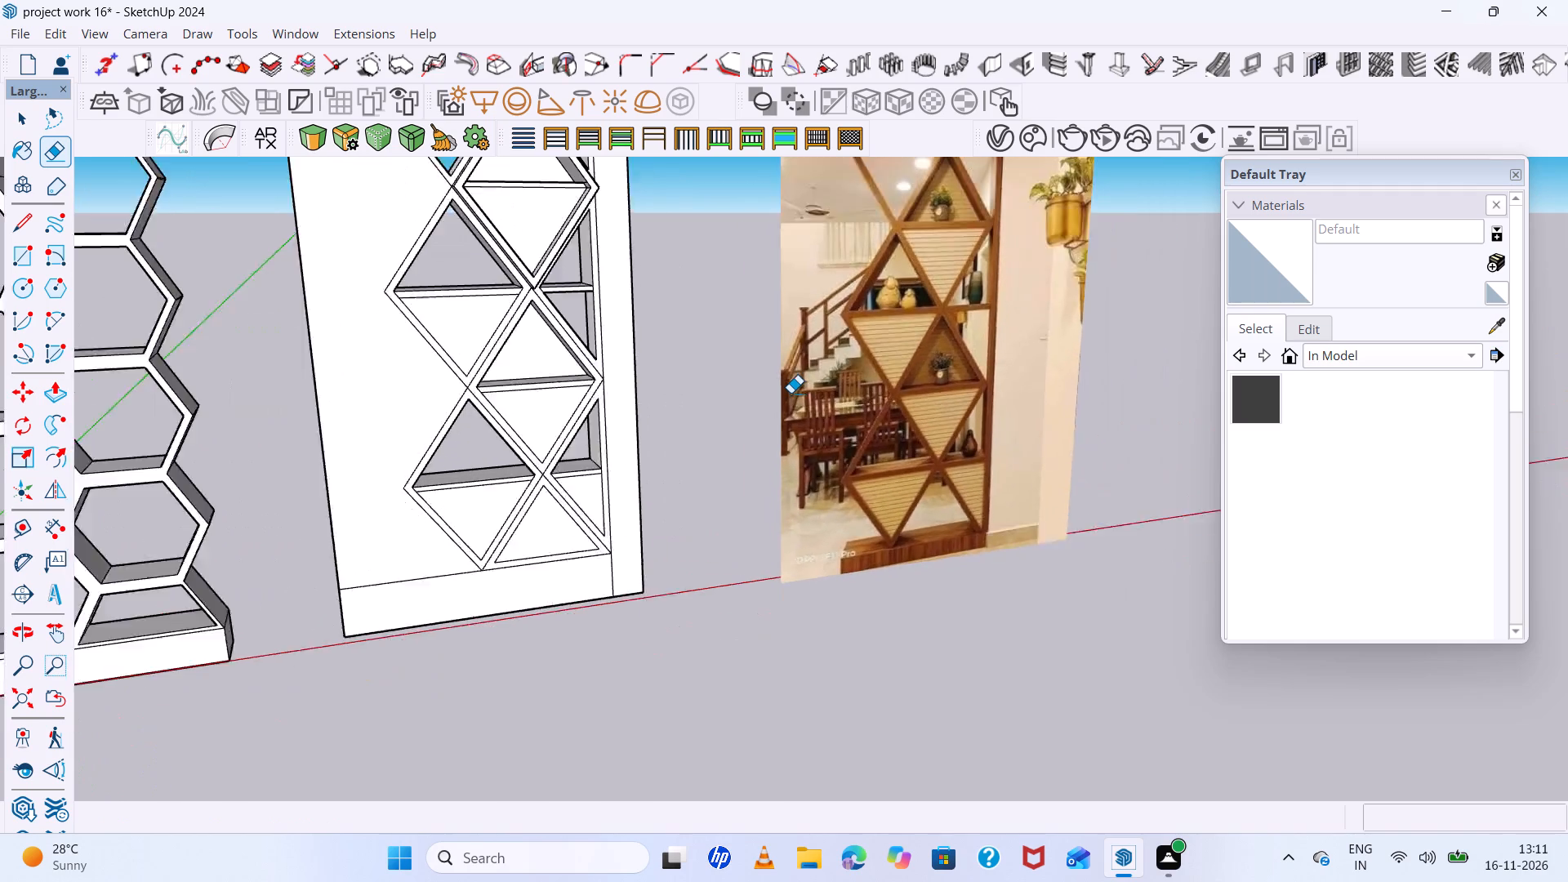
scroll(791, 393, down, 3)
scroll(841, 447, up, 1)
middle_drag(841, 447, 844, 416)
scroll(840, 419, down, 6)
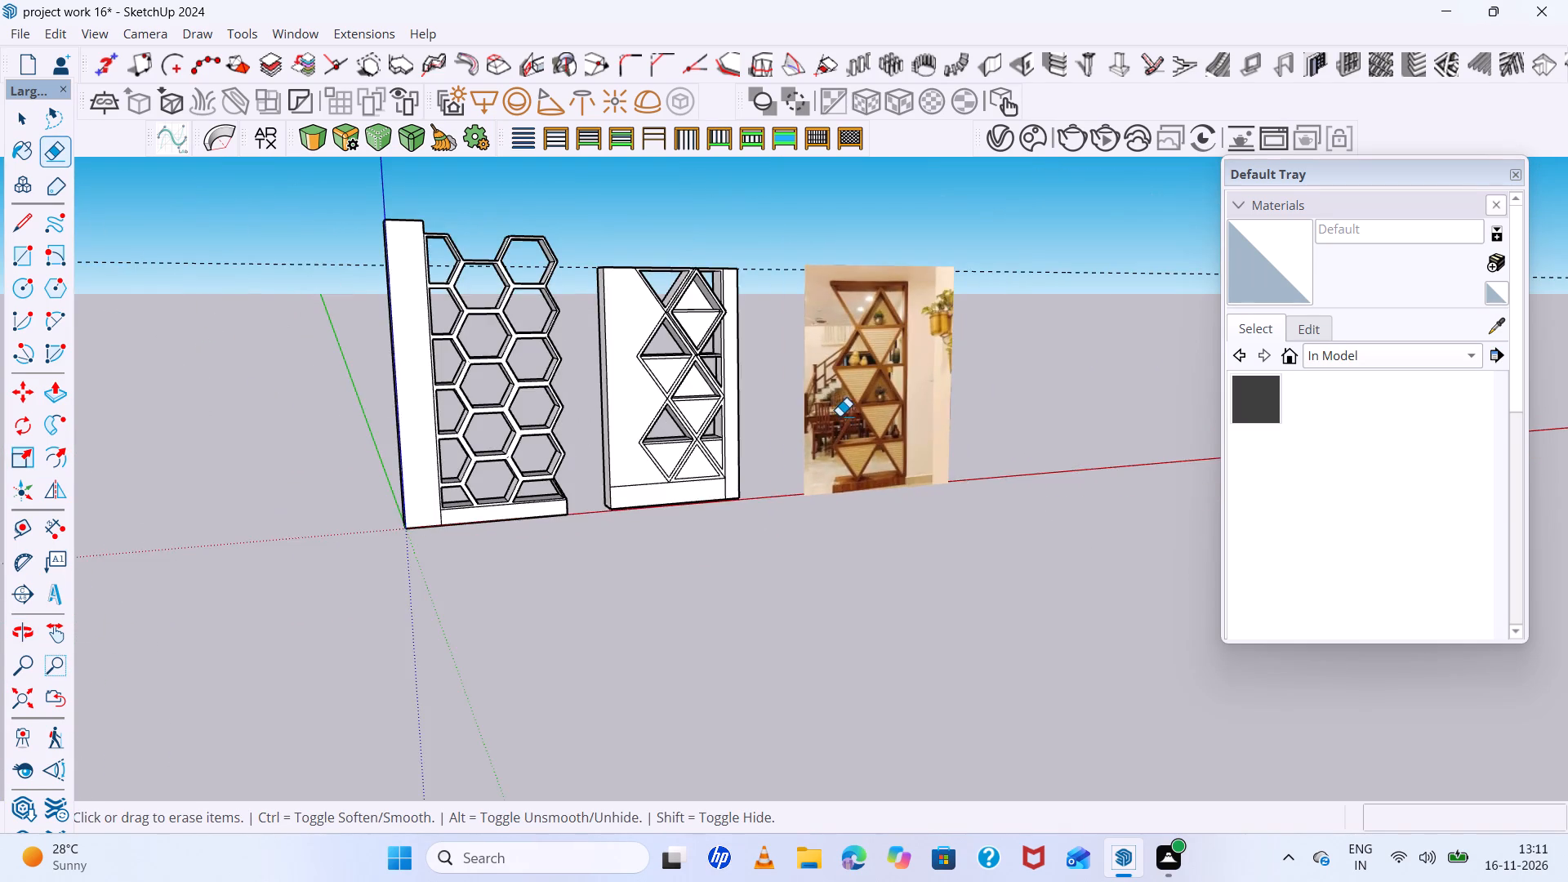
scroll(714, 346, up, 10)
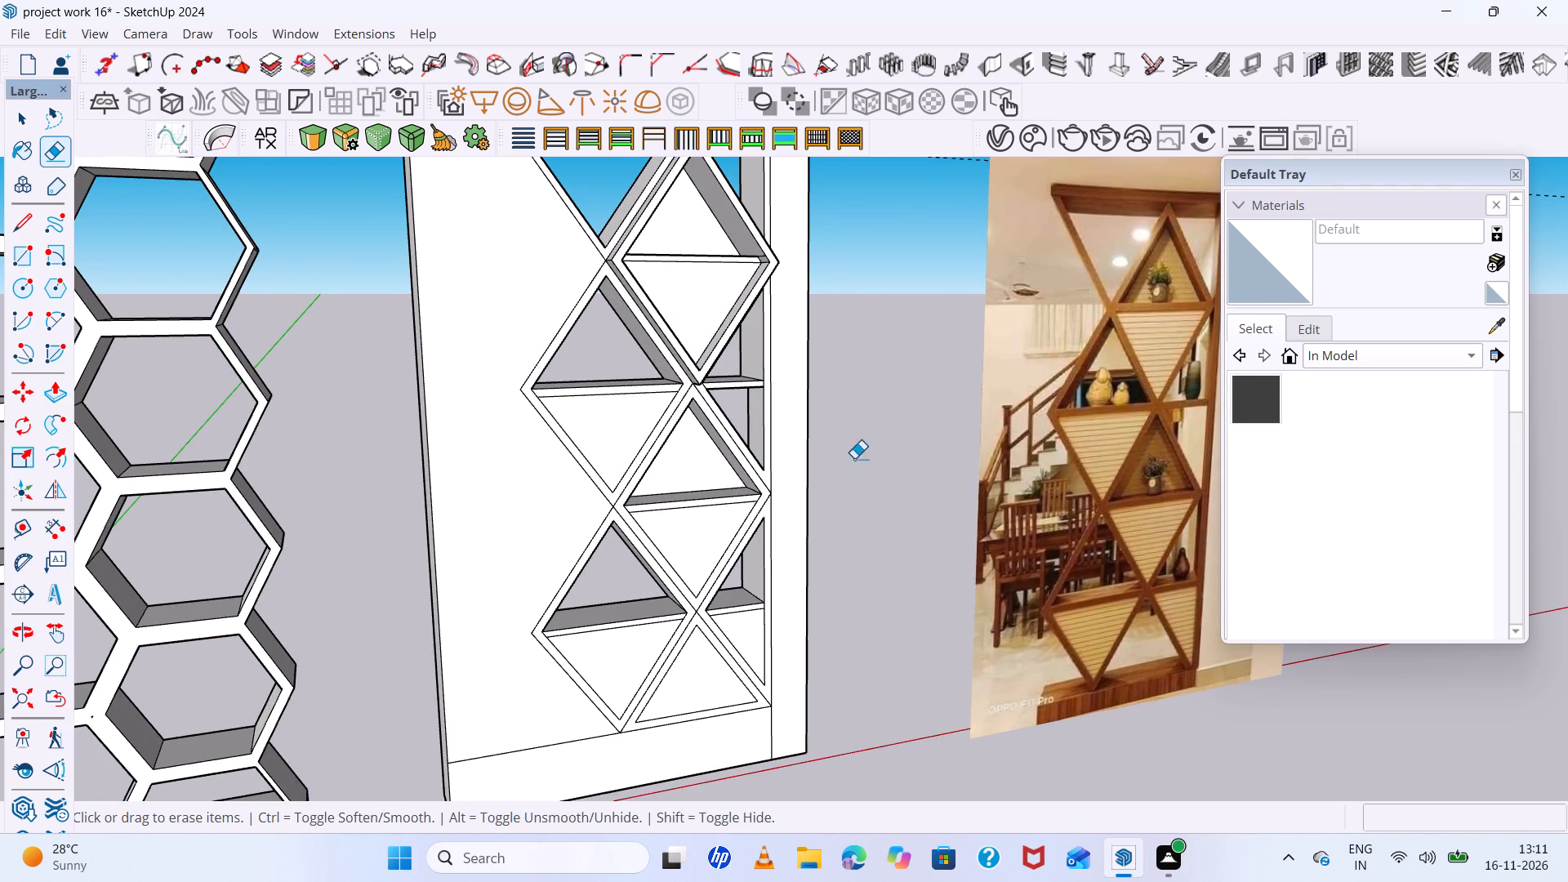
middle_drag(819, 465, 671, 474)
scroll(584, 402, down, 6)
scroll(1052, 359, up, 9)
scroll(1051, 359, down, 4)
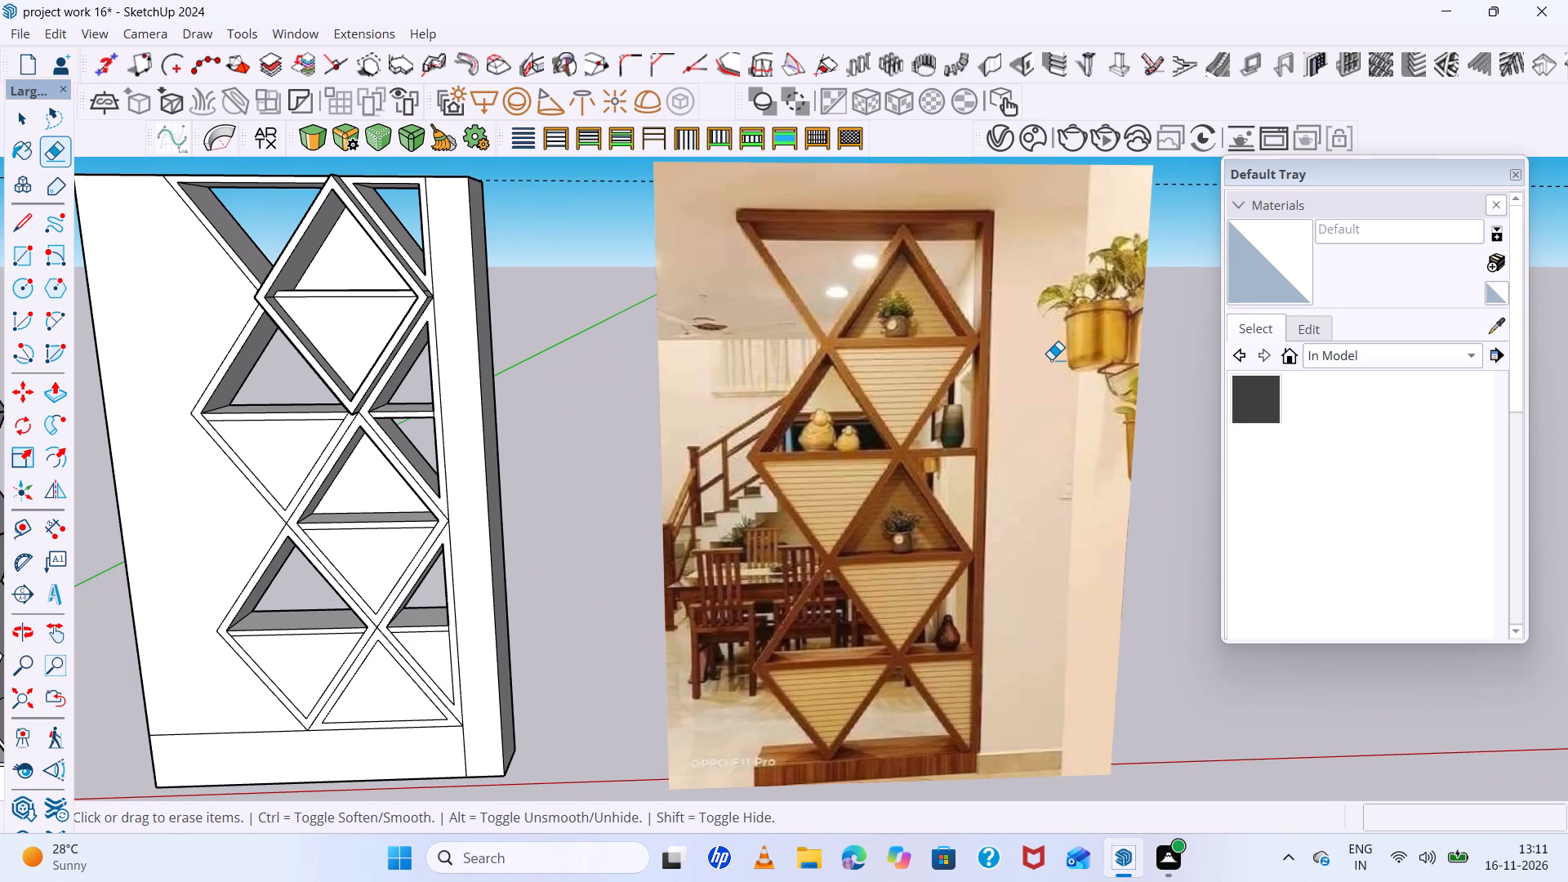
scroll(1051, 359, down, 3)
scroll(657, 277, up, 10)
Draw two lines across the frame strip at the second diamond's right corner, extending its shelf's upper and lower edges.
middle_drag(531, 499, 715, 445)
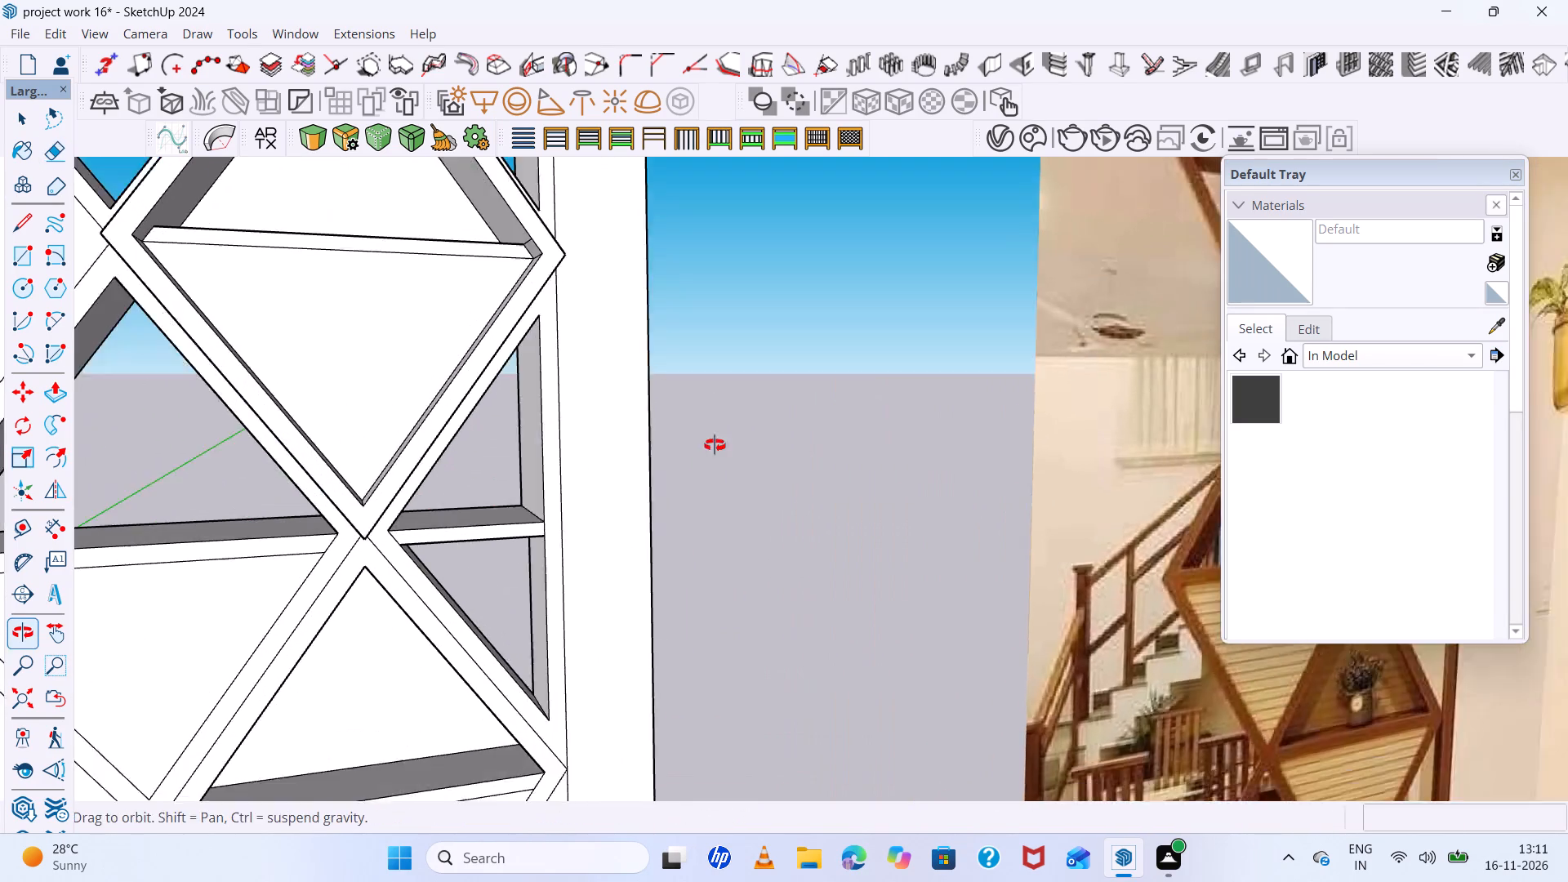
middle_drag(715, 445, 740, 438)
scroll(808, 435, down, 6)
scroll(577, 498, up, 5)
scroll(583, 505, down, 3)
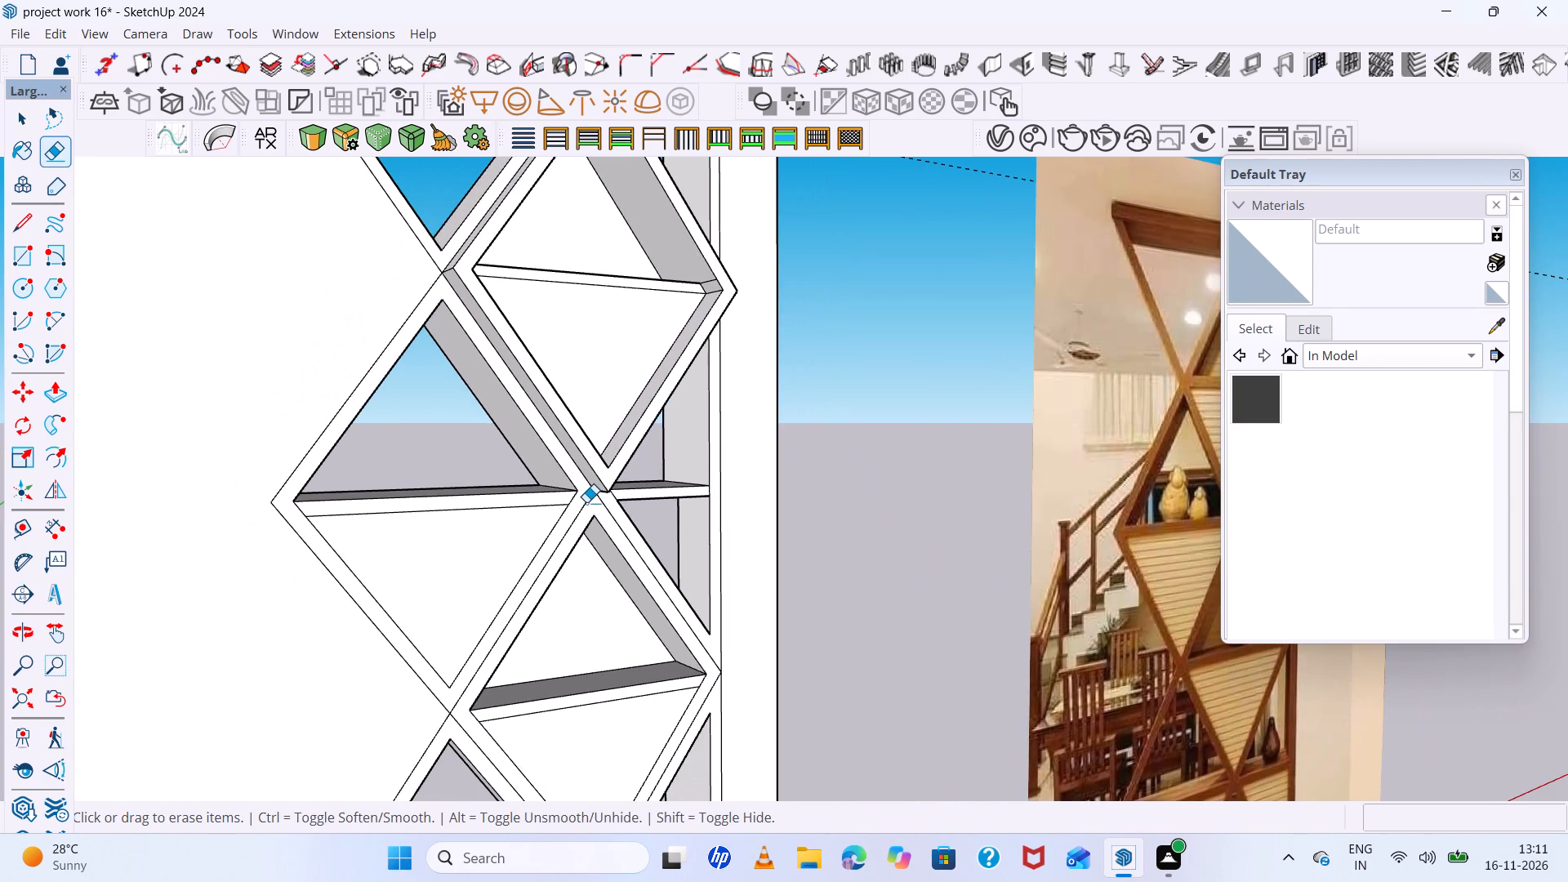
key(l)
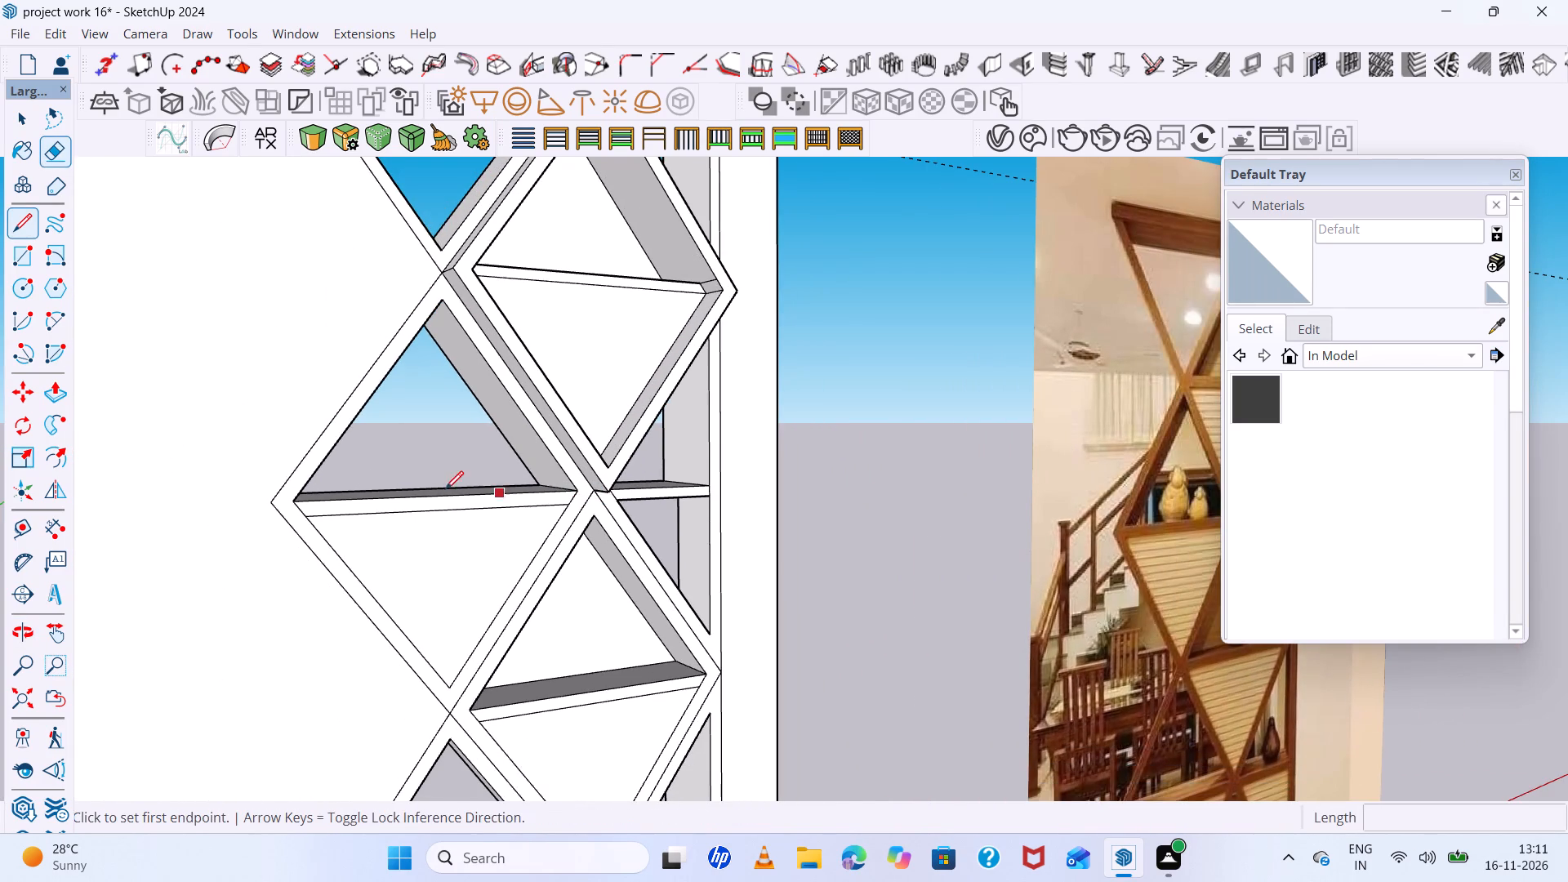
scroll(487, 495, up, 12)
click(582, 513)
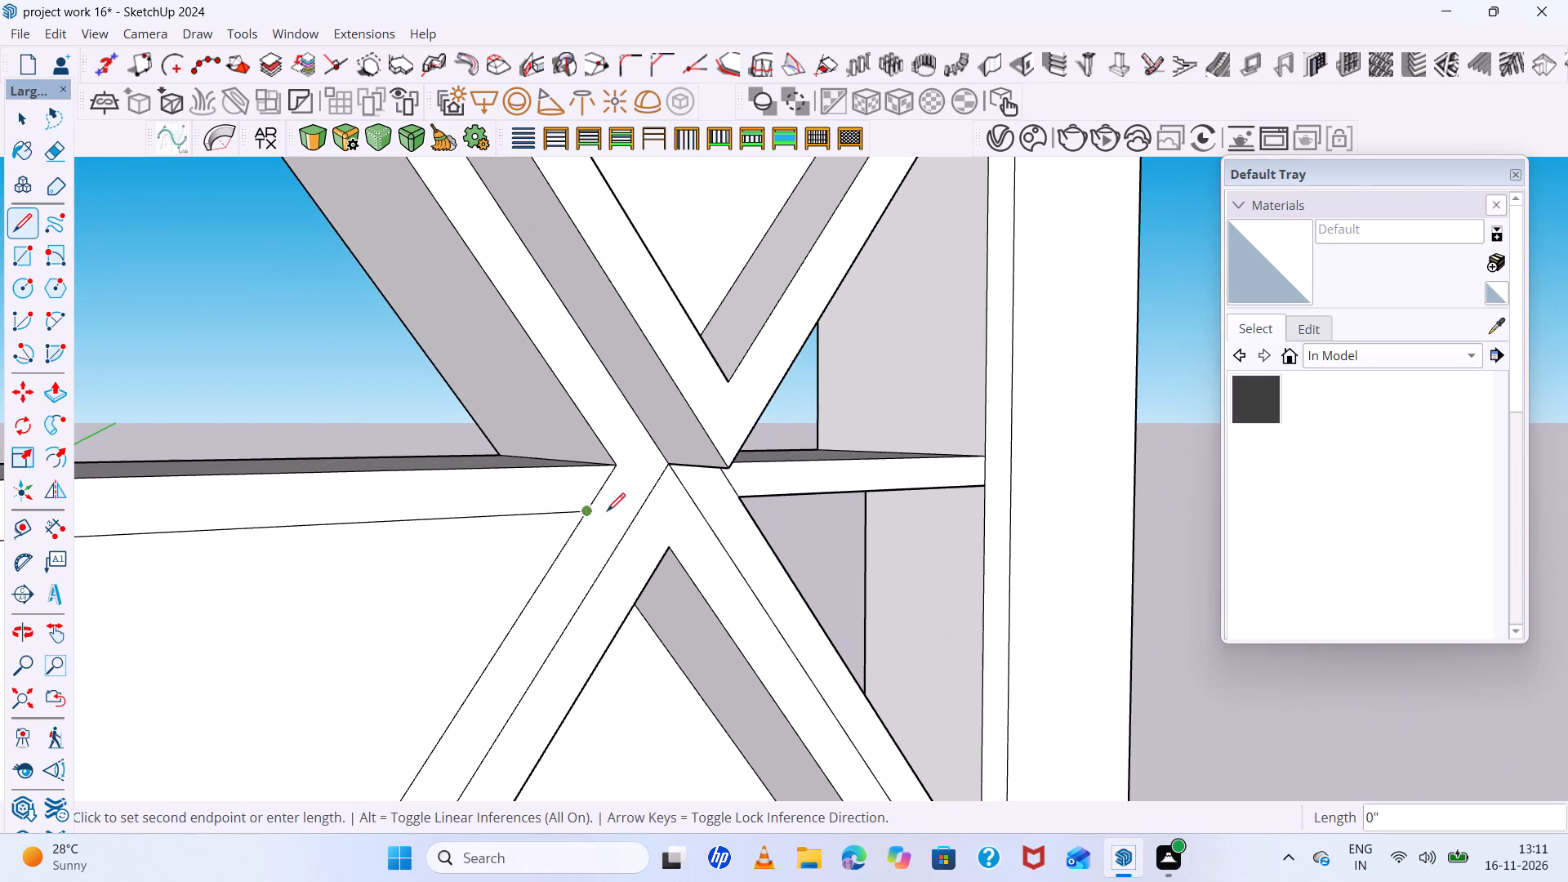
click(642, 510)
click(617, 465)
click(666, 462)
Draw two lines across the frame strip at the second diamond's left corner, extending its shelf's upper and lower edges.
scroll(737, 489, down, 10)
scroll(265, 468, up, 6)
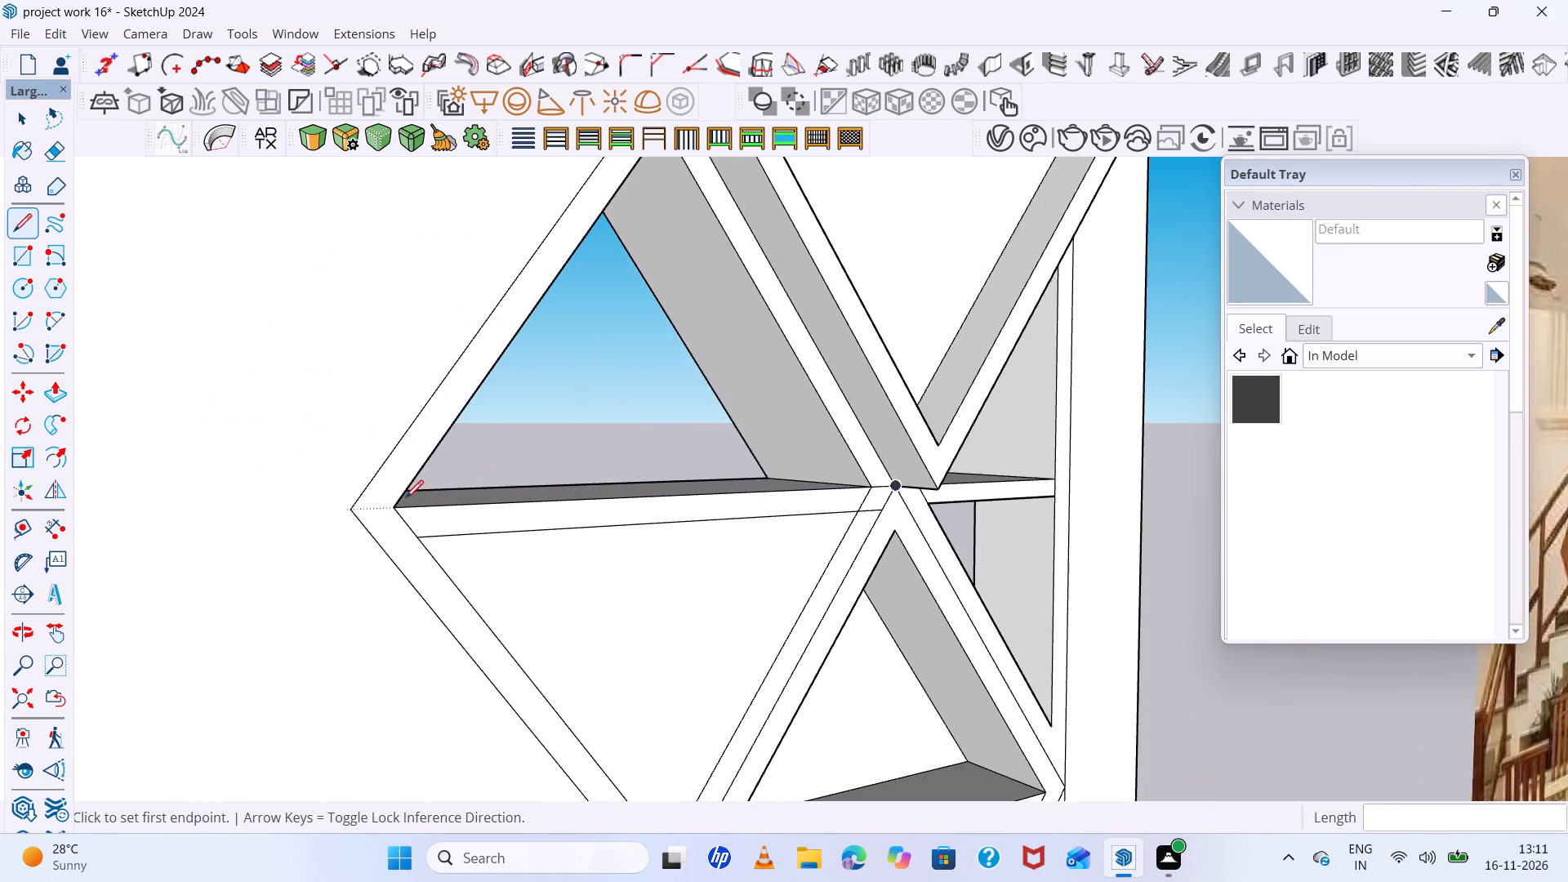
scroll(405, 498, up, 4)
click(387, 517)
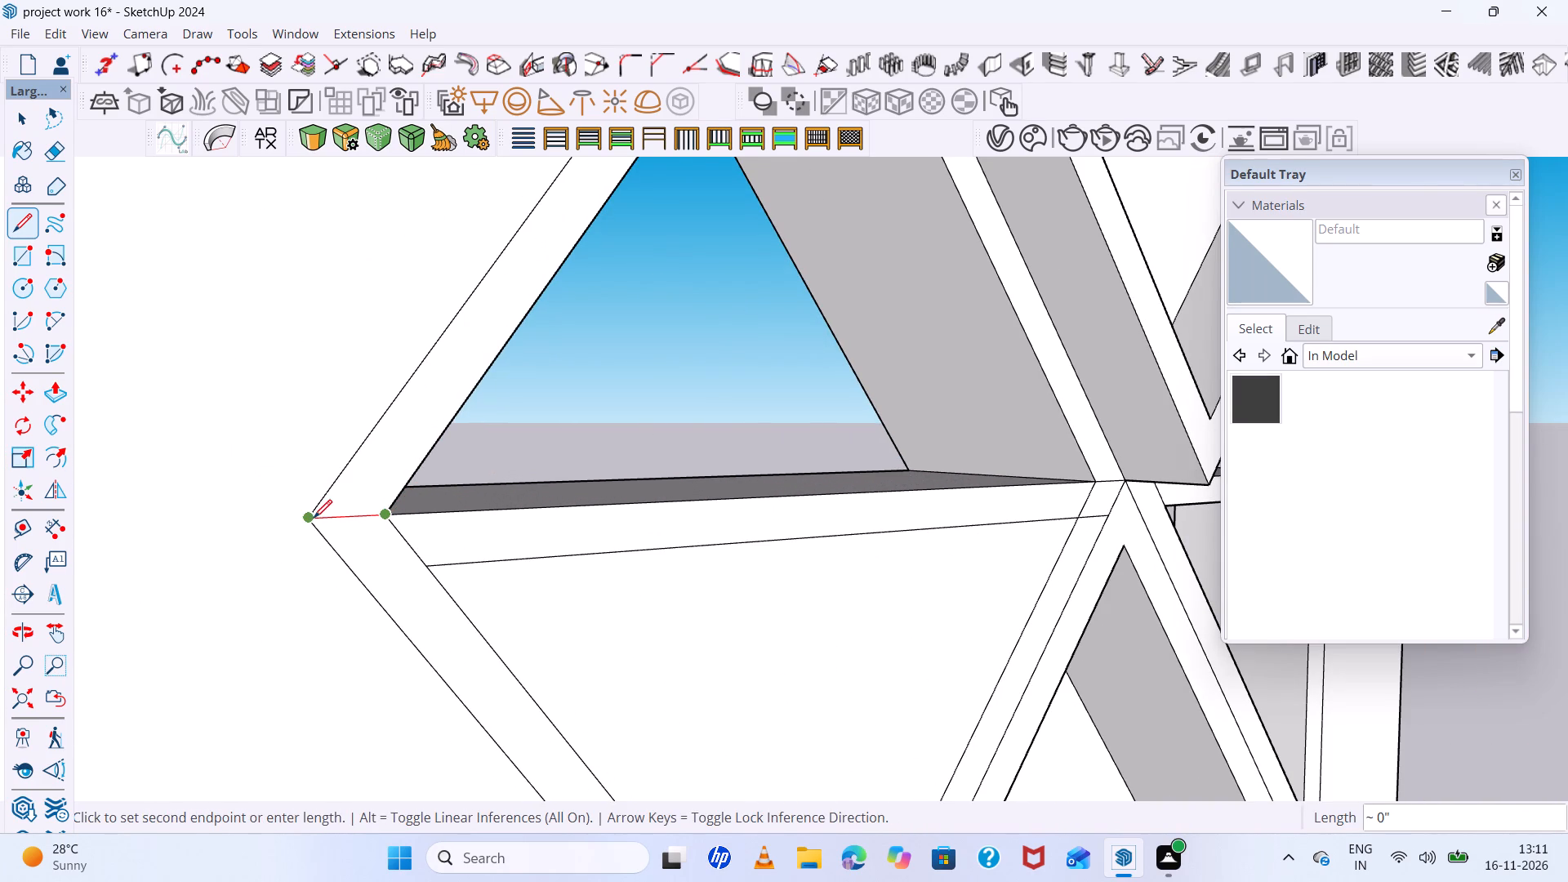
click(314, 518)
click(426, 571)
click(348, 573)
scroll(415, 581, down, 13)
middle_drag(568, 604, 408, 596)
key(space)
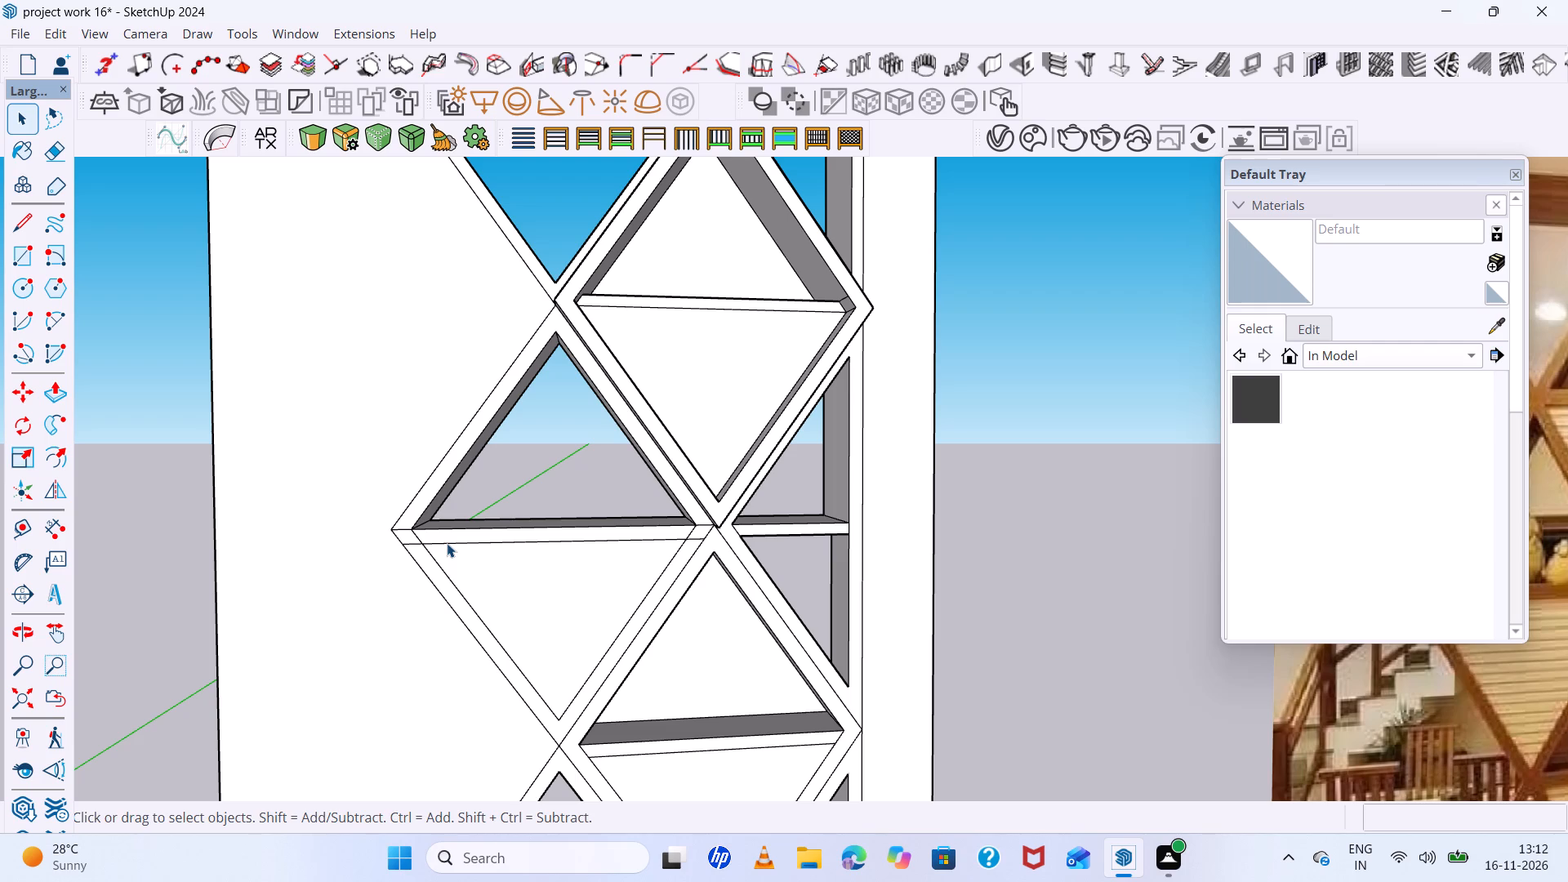
Push/Pull the second diamond's upper frame face outward 1", matching the top diamond's raised frame.
scroll(452, 541, down, 3)
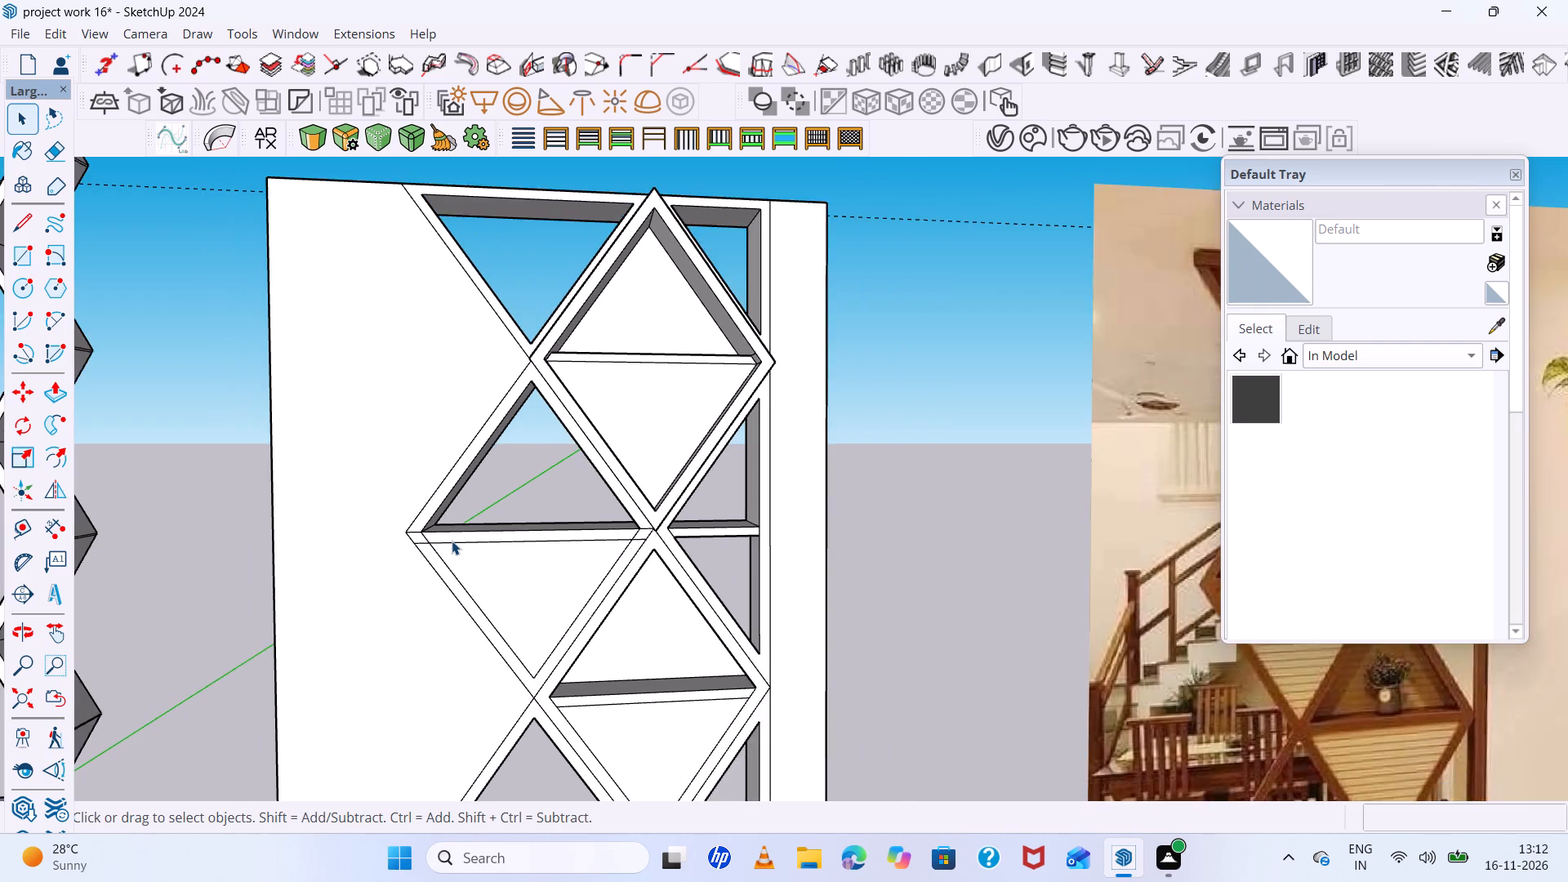
scroll(452, 541, up, 2)
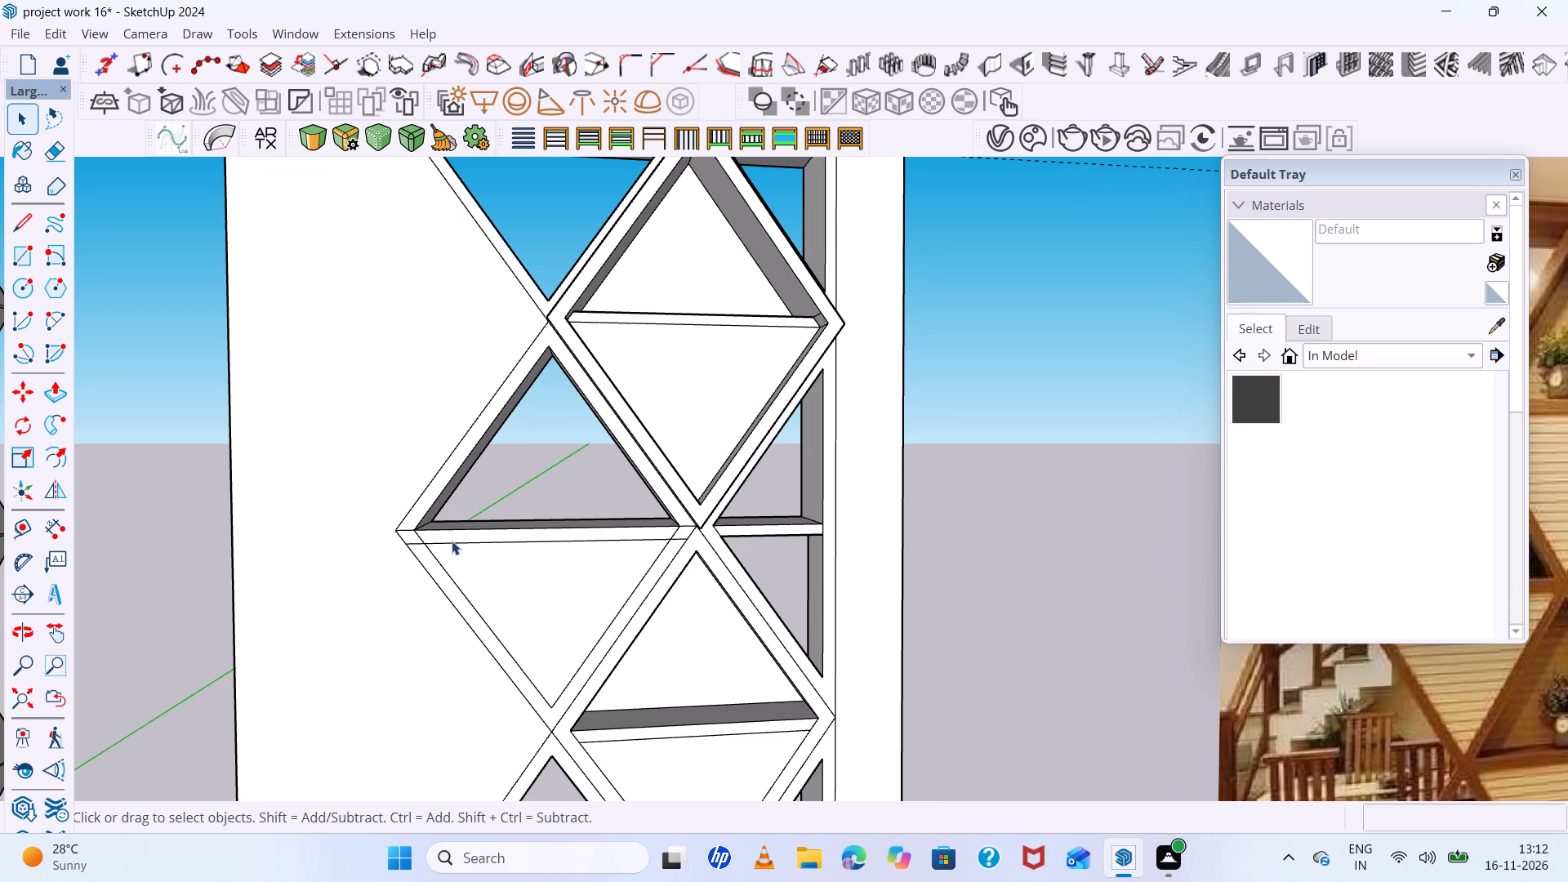
scroll(452, 541, up, 1)
scroll(452, 541, down, 4)
scroll(452, 541, up, 3)
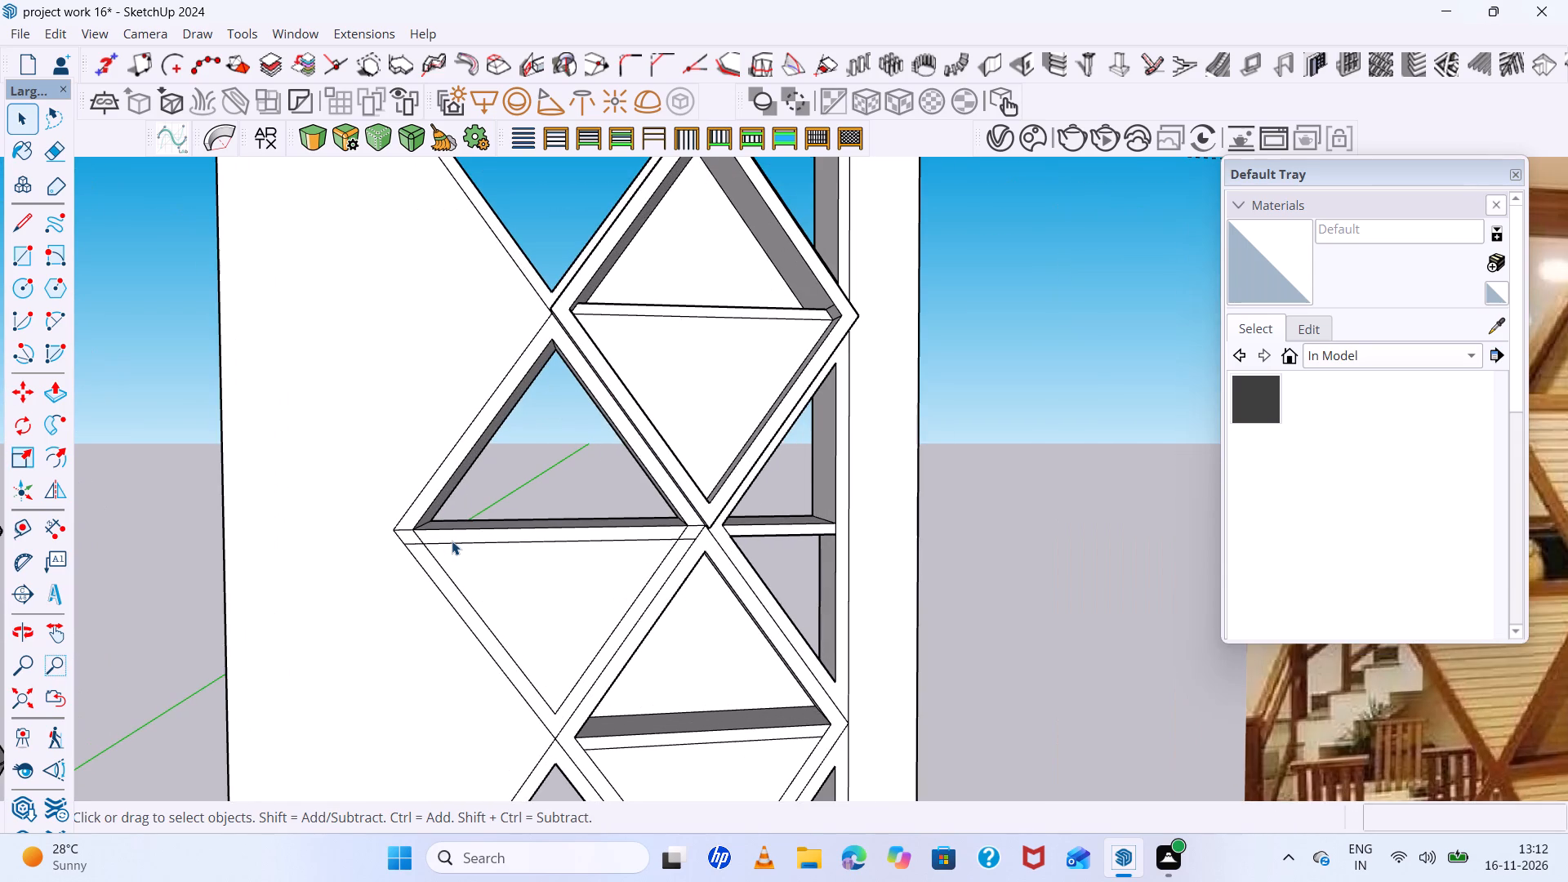
scroll(452, 541, up, 6)
scroll(452, 541, down, 6)
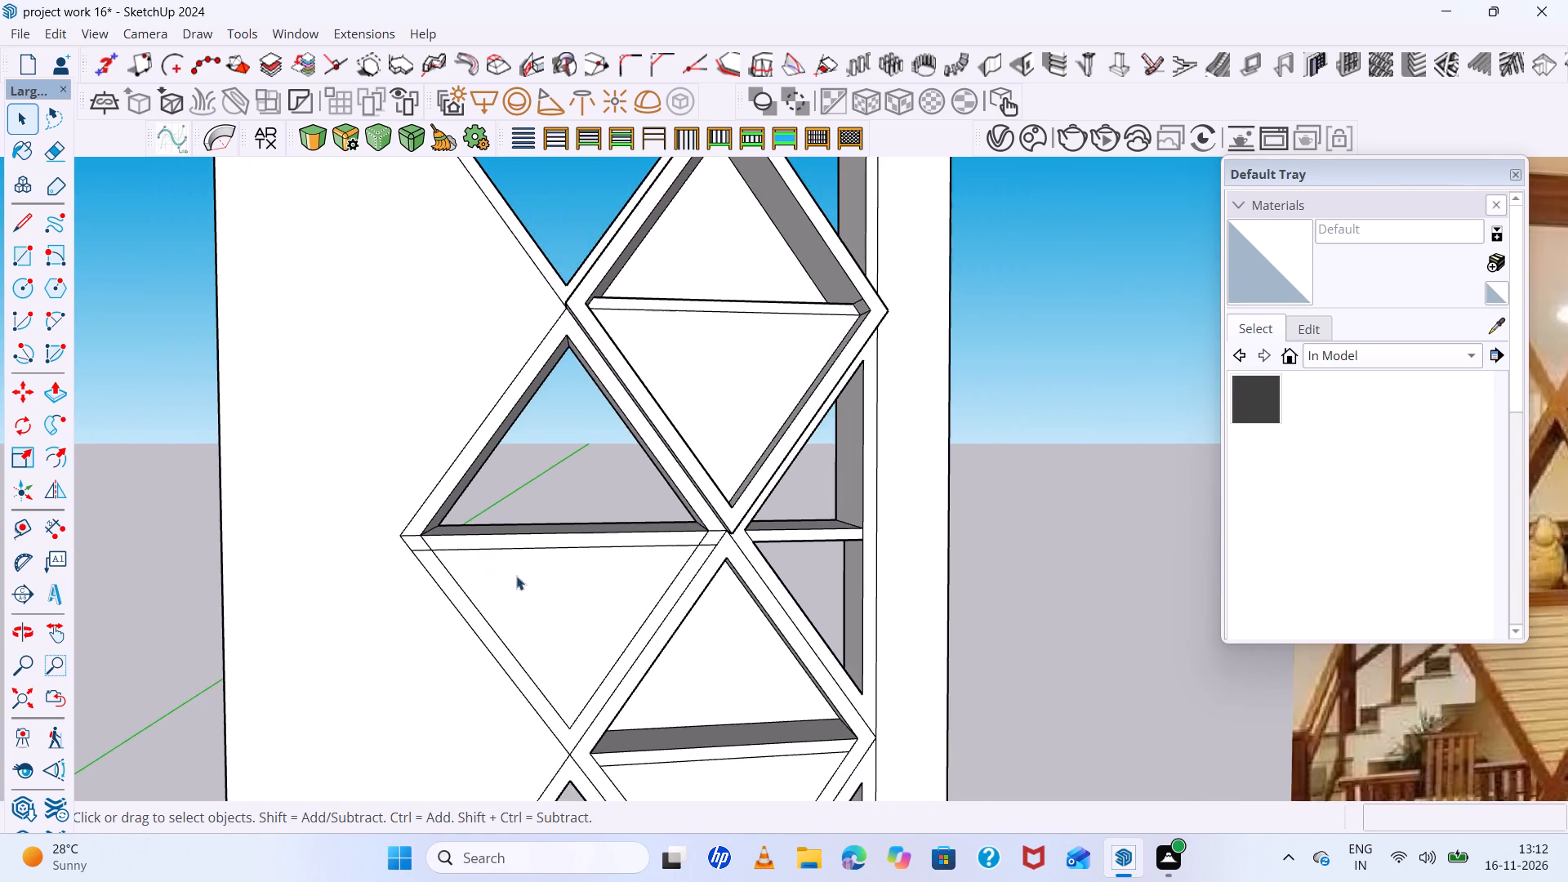
scroll(544, 570, up, 5)
scroll(475, 539, down, 5)
middle_drag(547, 581, 768, 675)
scroll(384, 636, up, 6)
scroll(488, 578, up, 4)
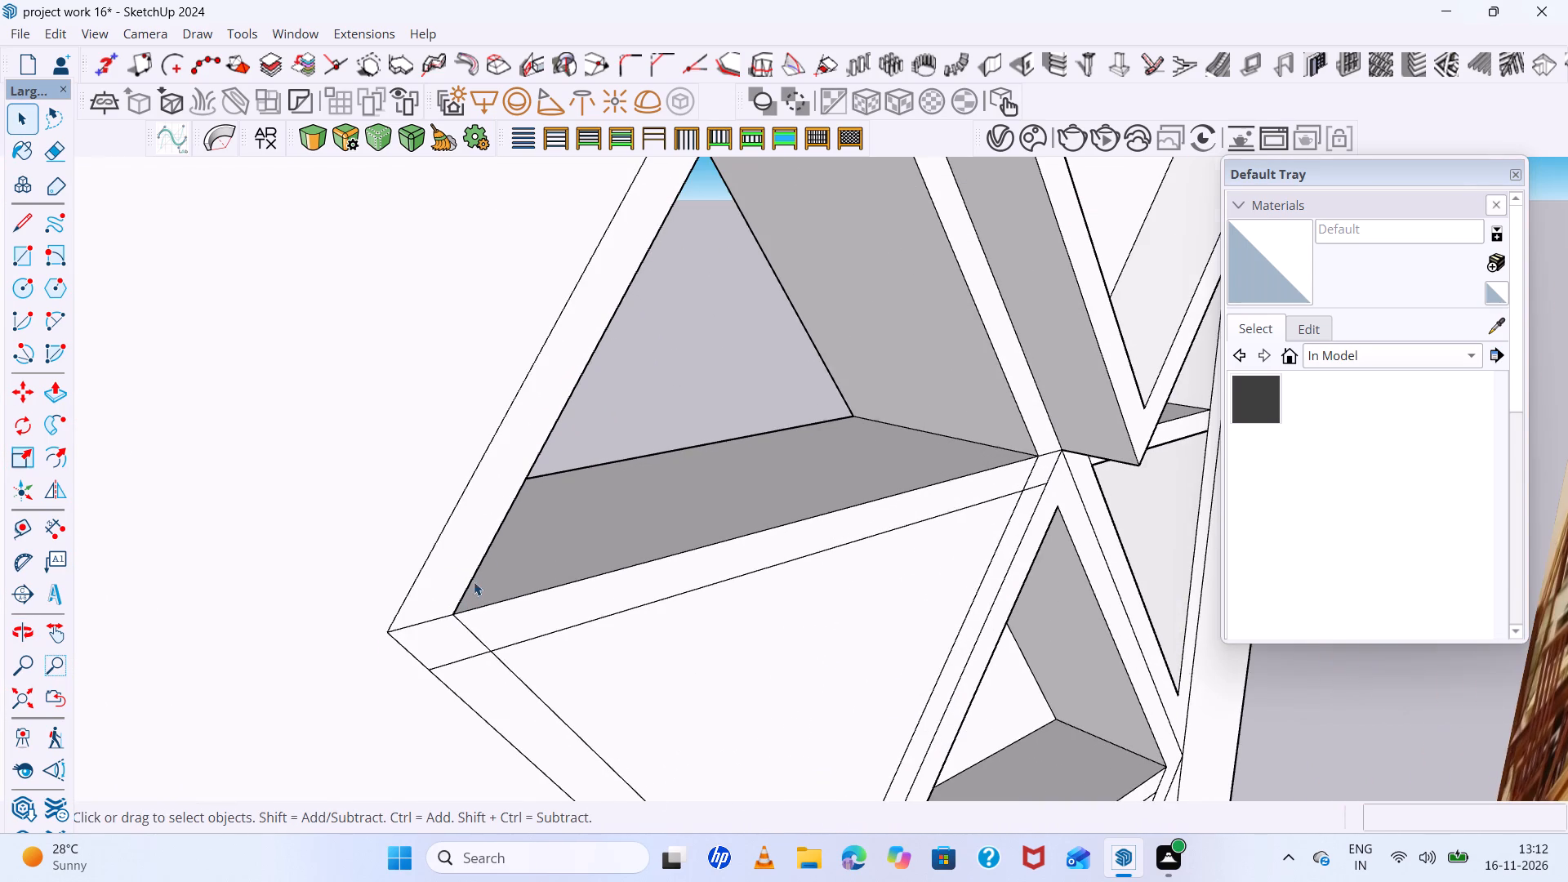
click(437, 600)
key(p)
click(436, 600)
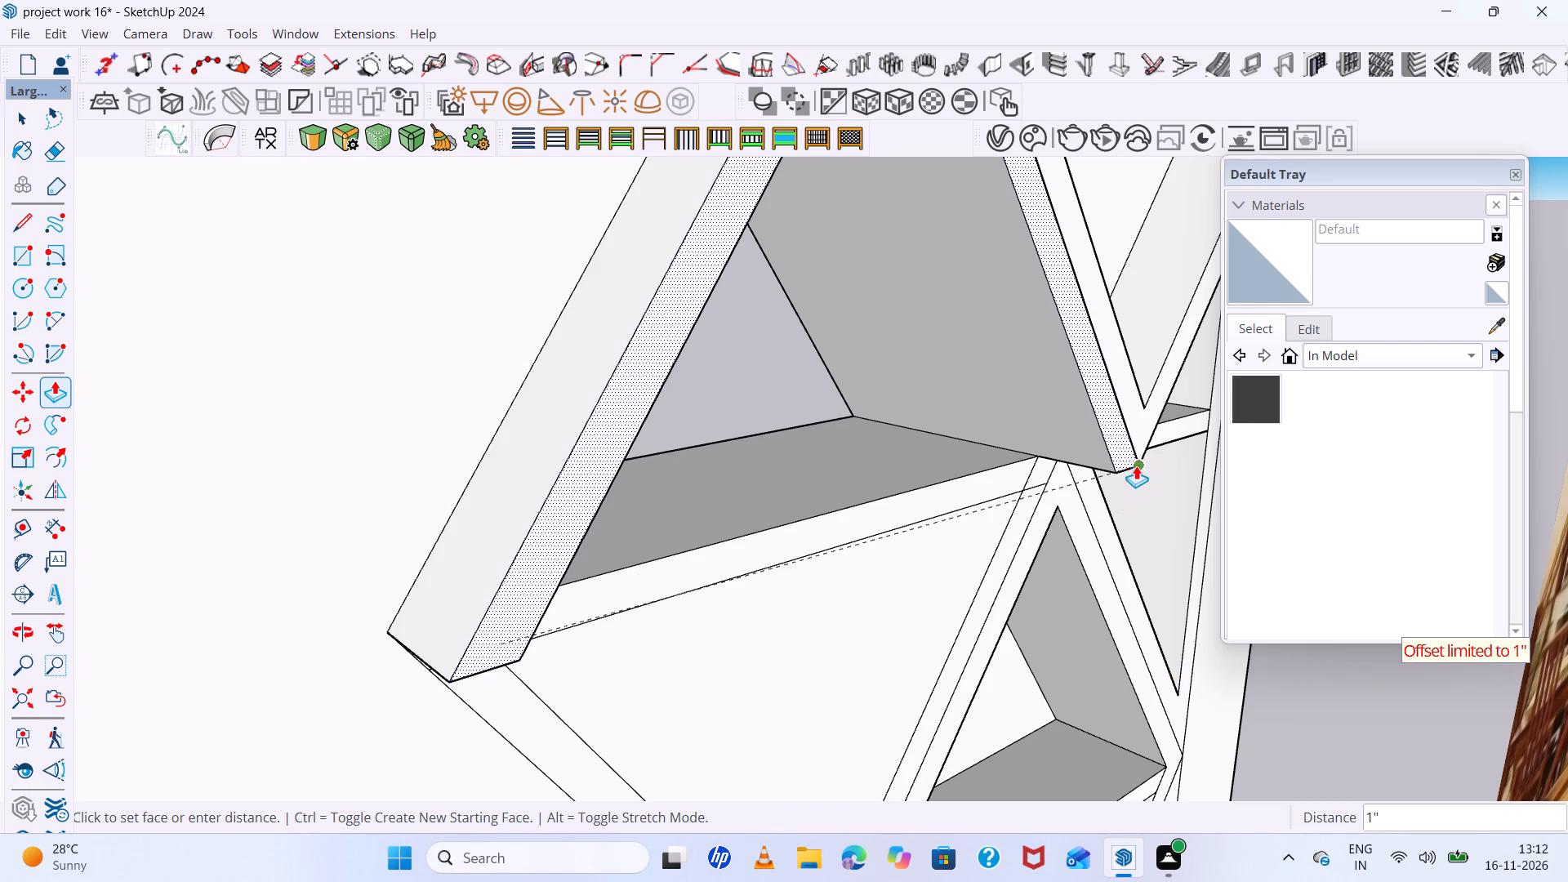
click(1136, 465)
Push/Pull the second diamond's lower V-shaped frame face outward 1", level with the top diamond's frame.
scroll(863, 425, down, 12)
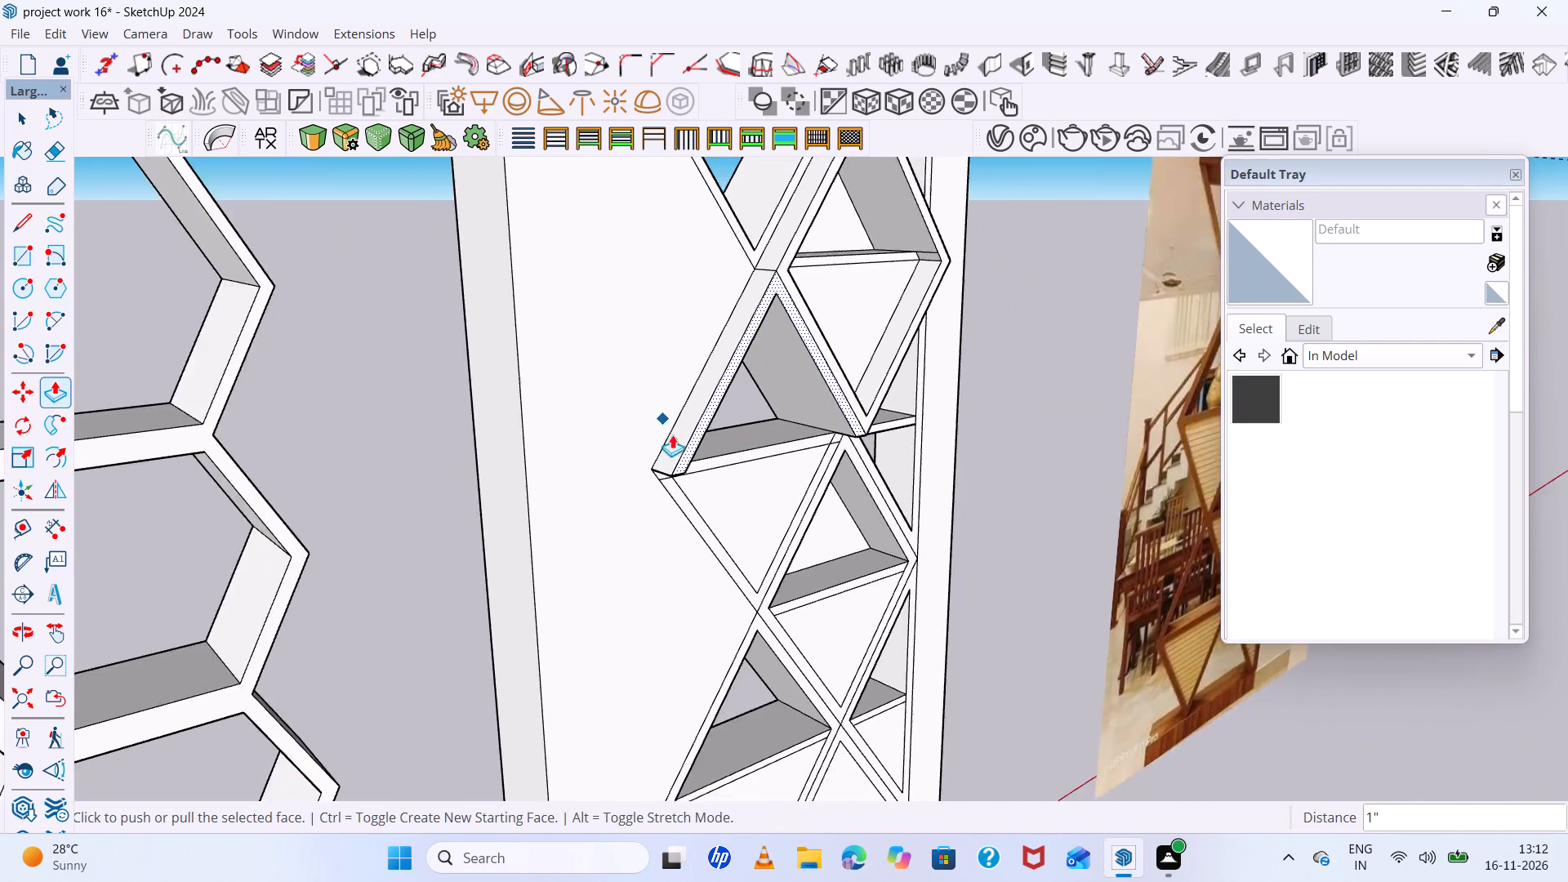
scroll(706, 603, up, 10)
middle_drag(808, 598, 695, 577)
key(space)
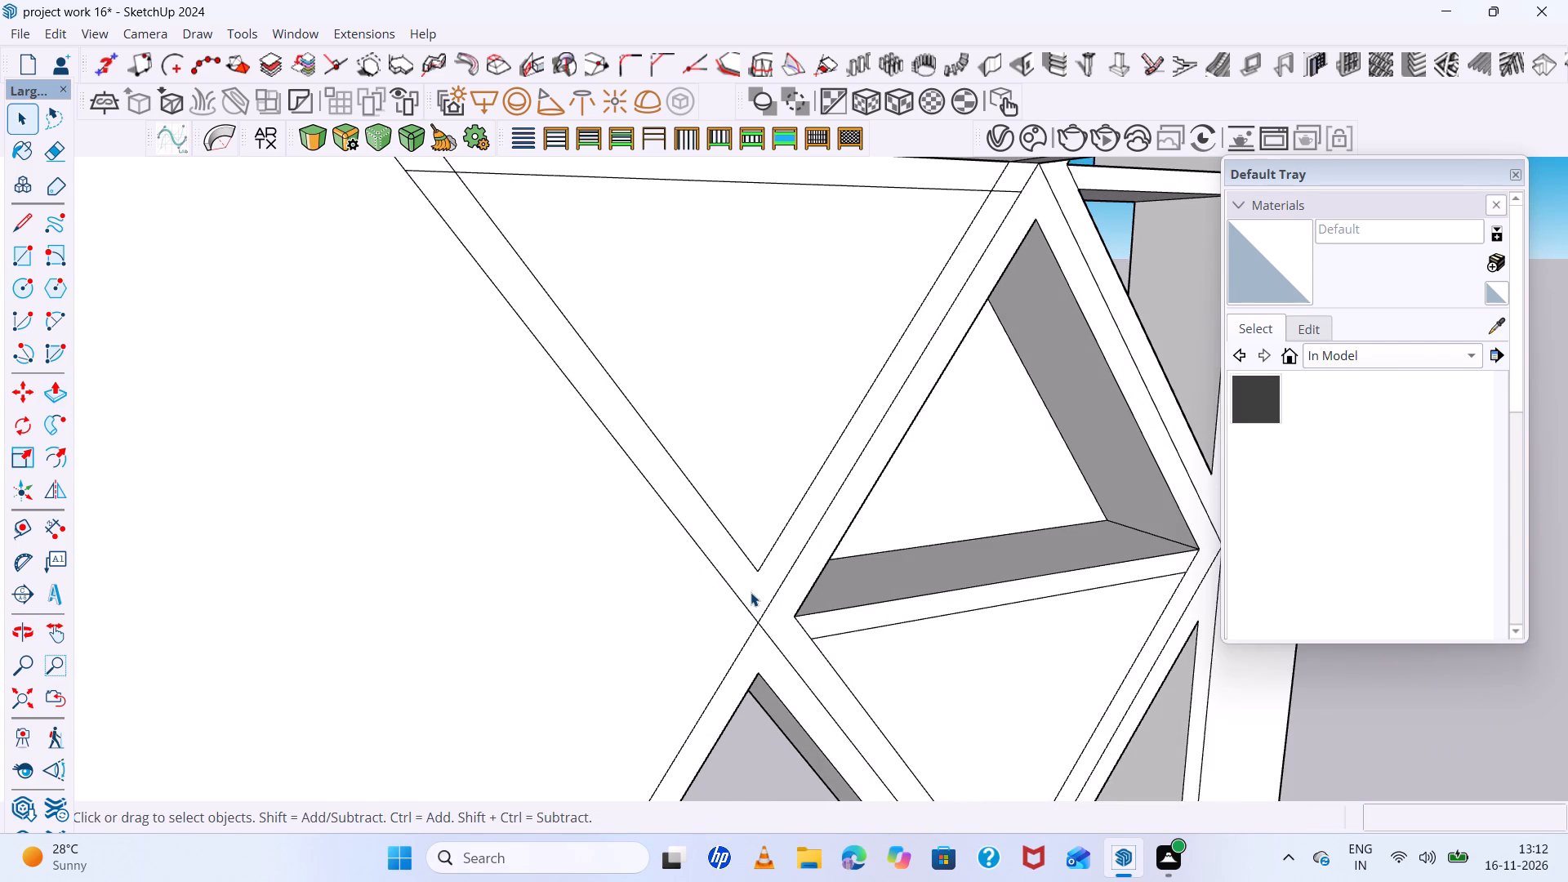
click(751, 592)
key(p)
click(751, 592)
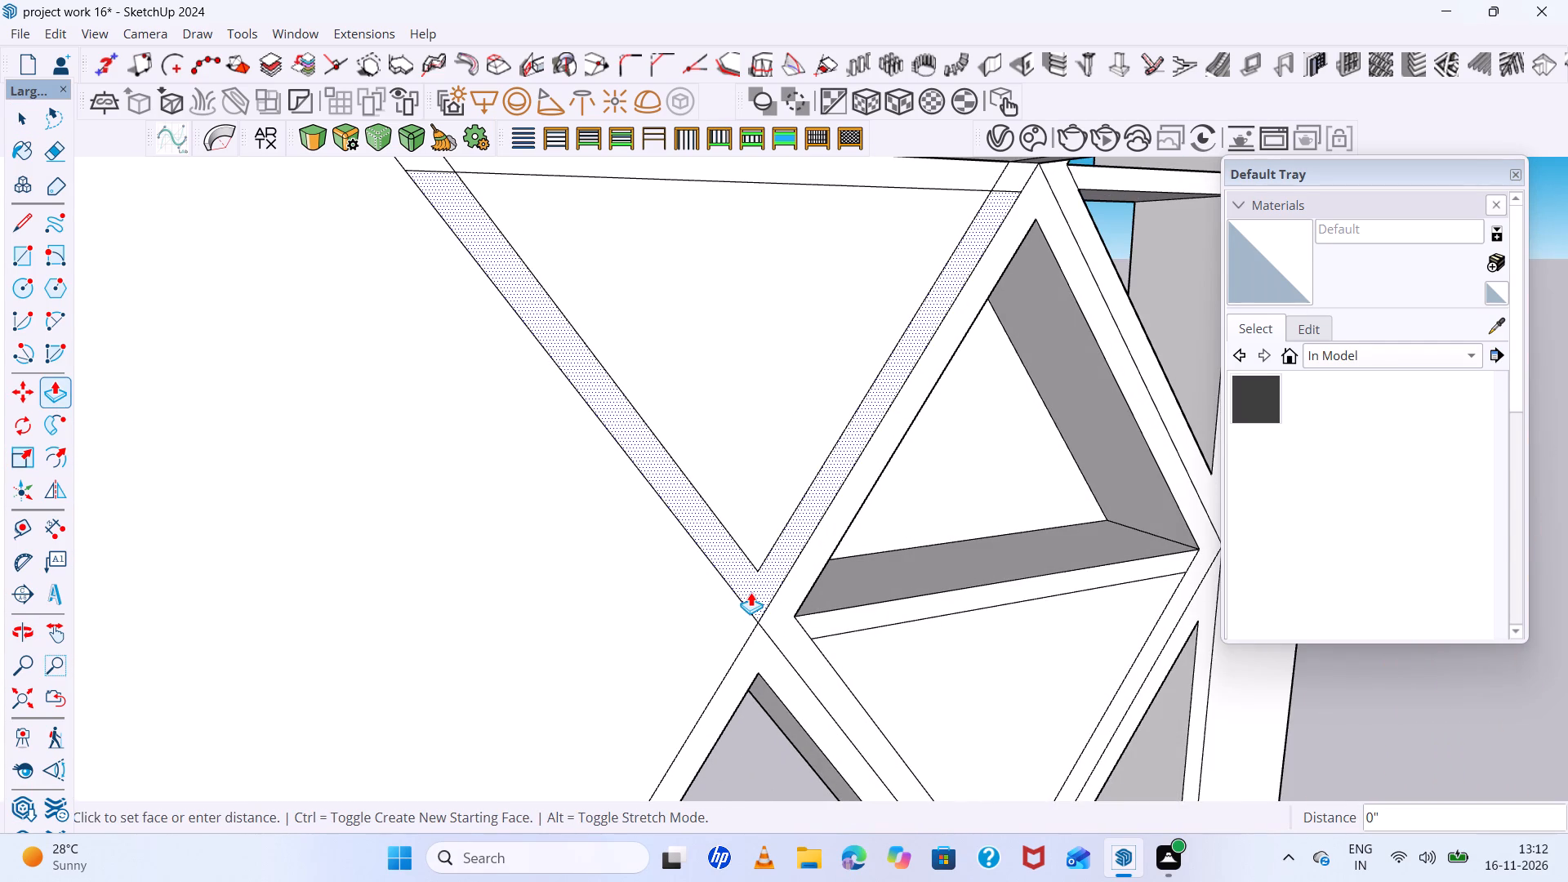
scroll(766, 604, down, 10)
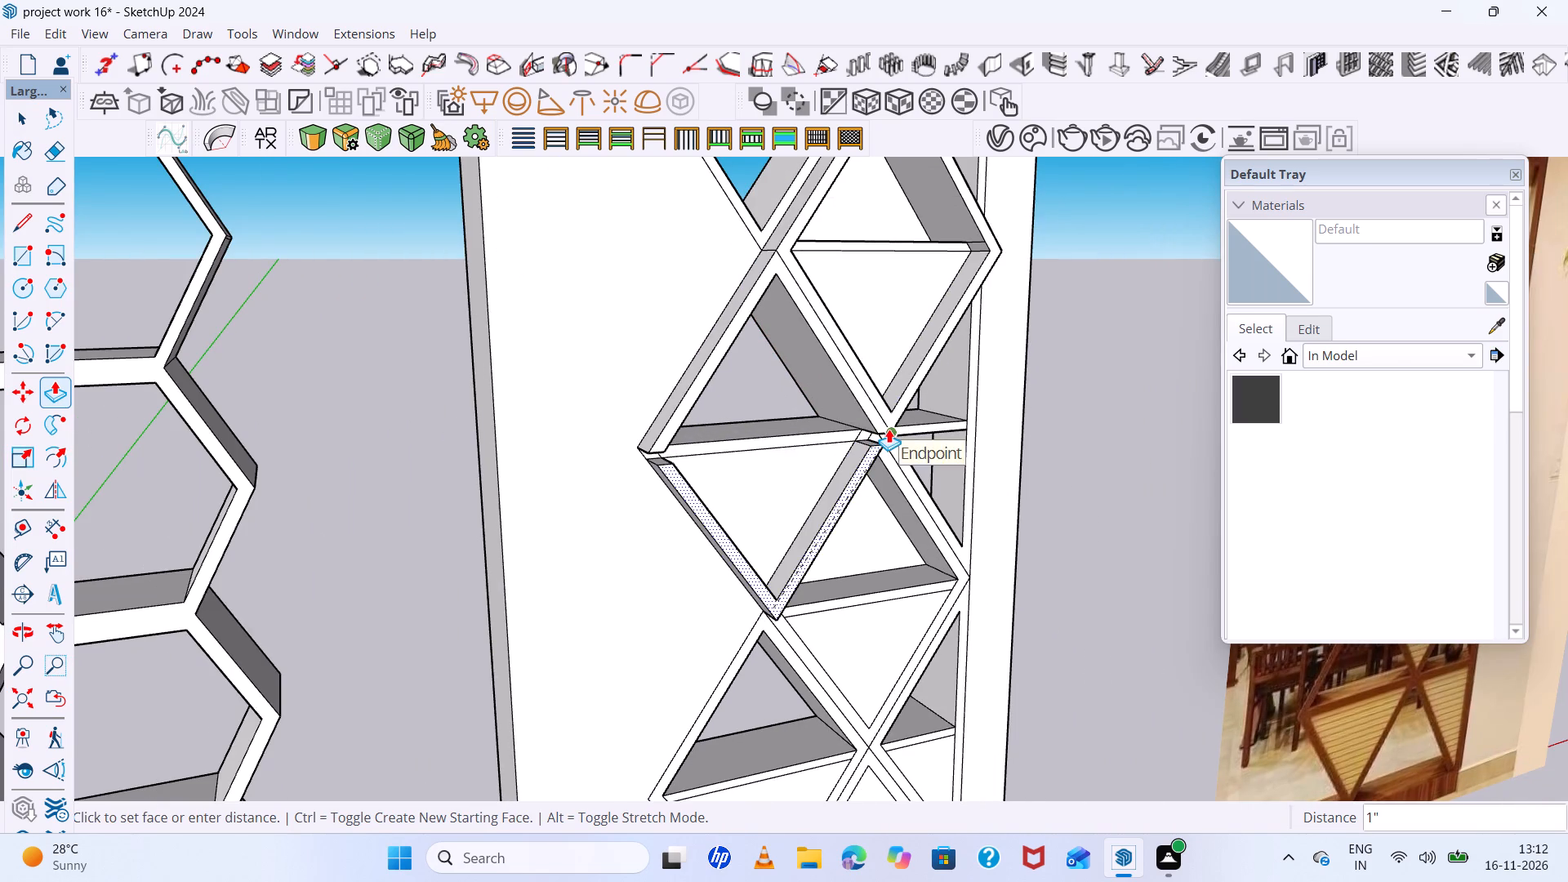
click(889, 429)
Push/Pull the small corner face at the second diamond's left corner outward 1", flush with the raised frame faces.
scroll(600, 489, down, 5)
scroll(661, 488, up, 11)
scroll(643, 435, down, 4)
middle_drag(636, 430, 563, 307)
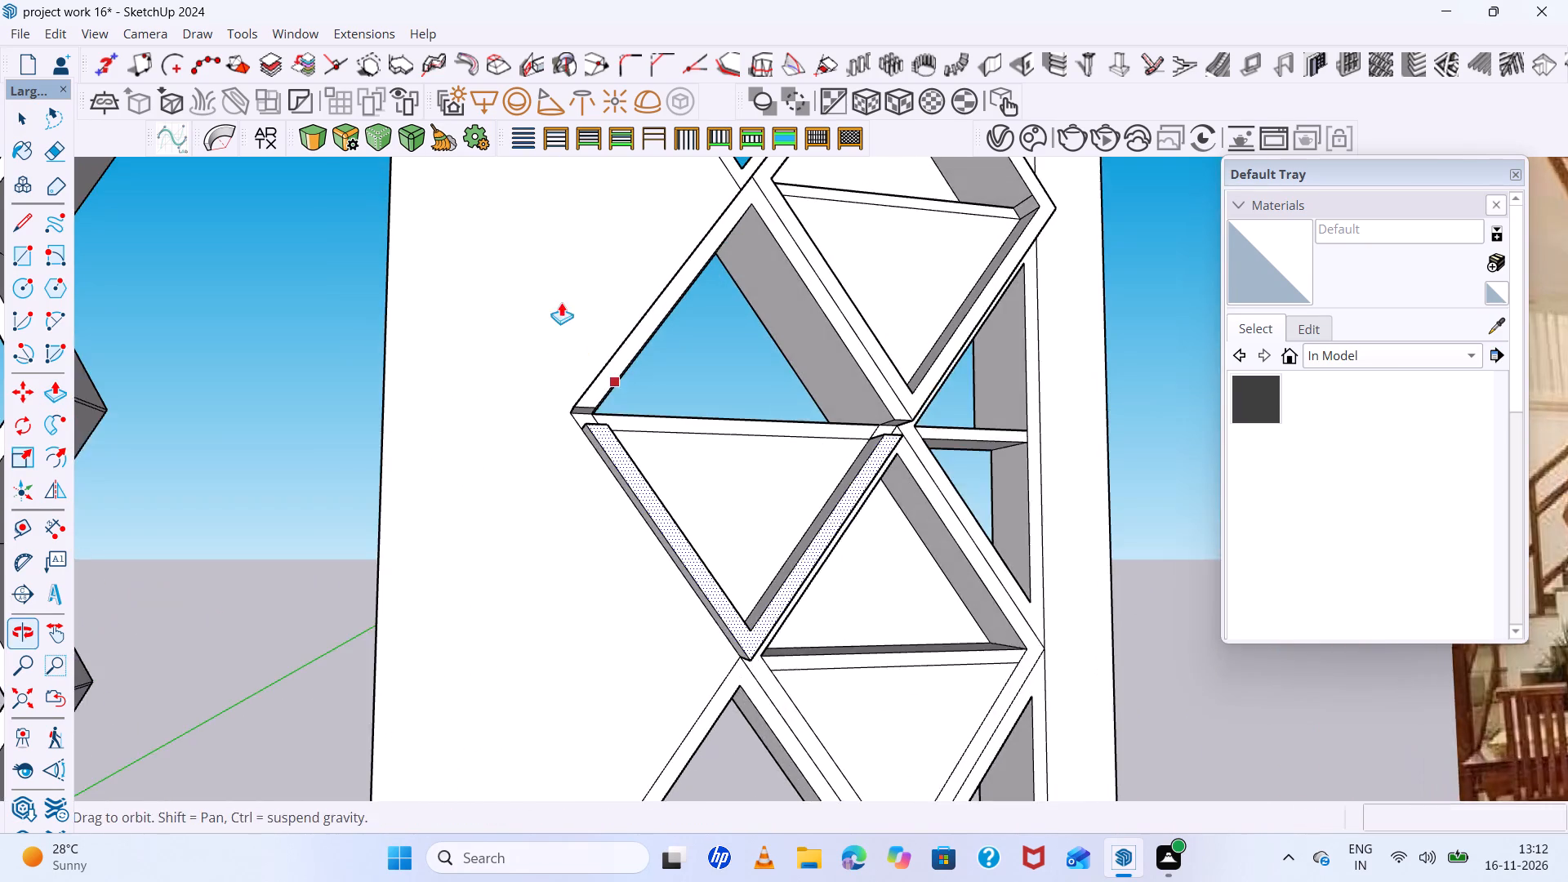
scroll(567, 396, up, 11)
scroll(585, 421, down, 4)
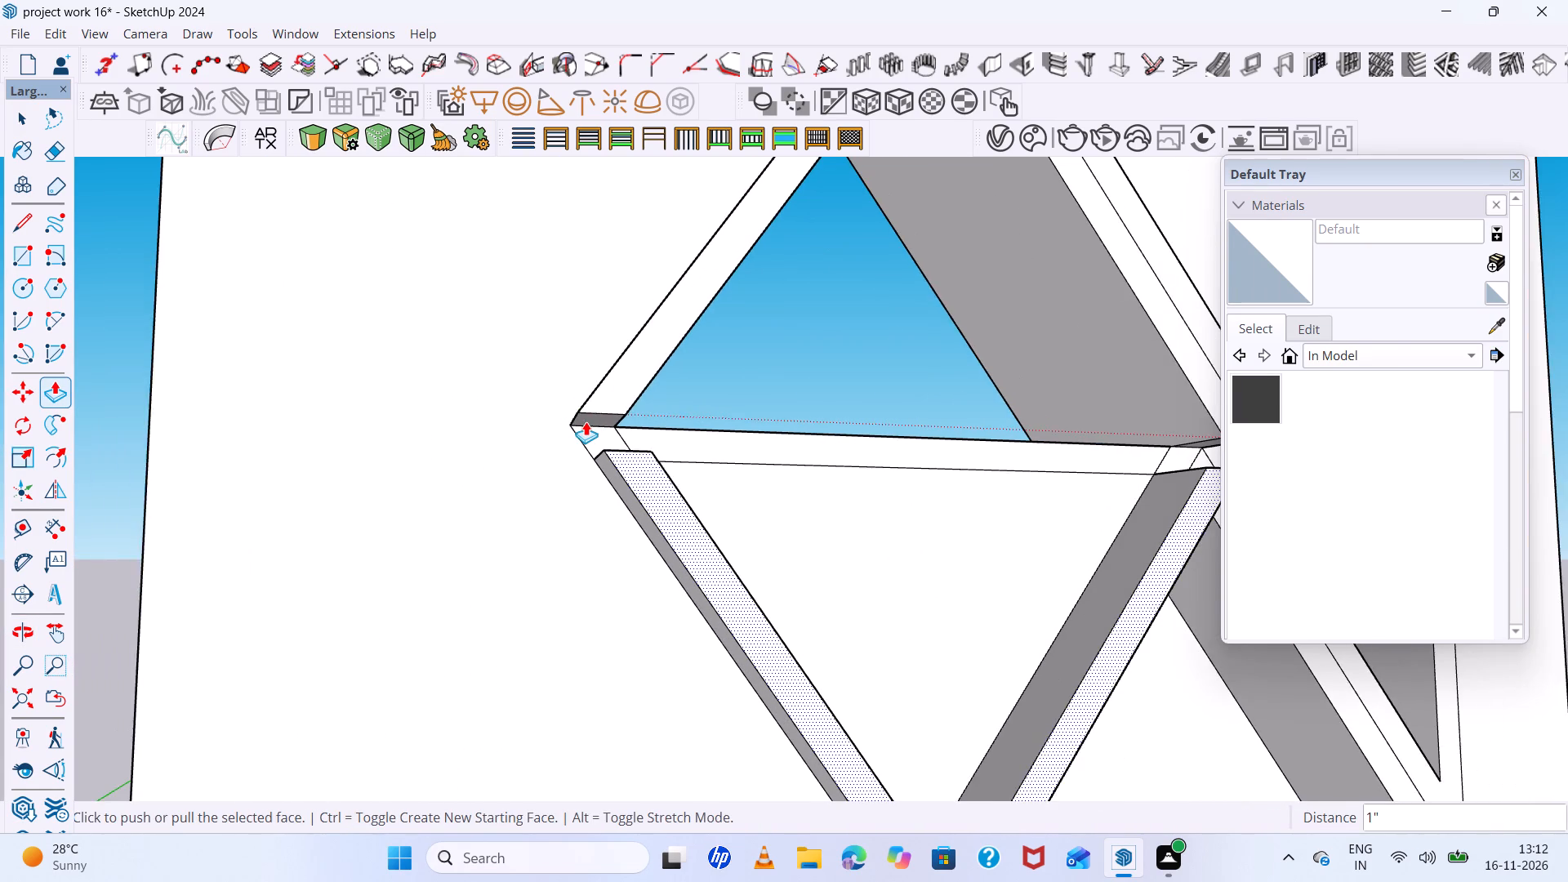
middle_drag(586, 421, 593, 437)
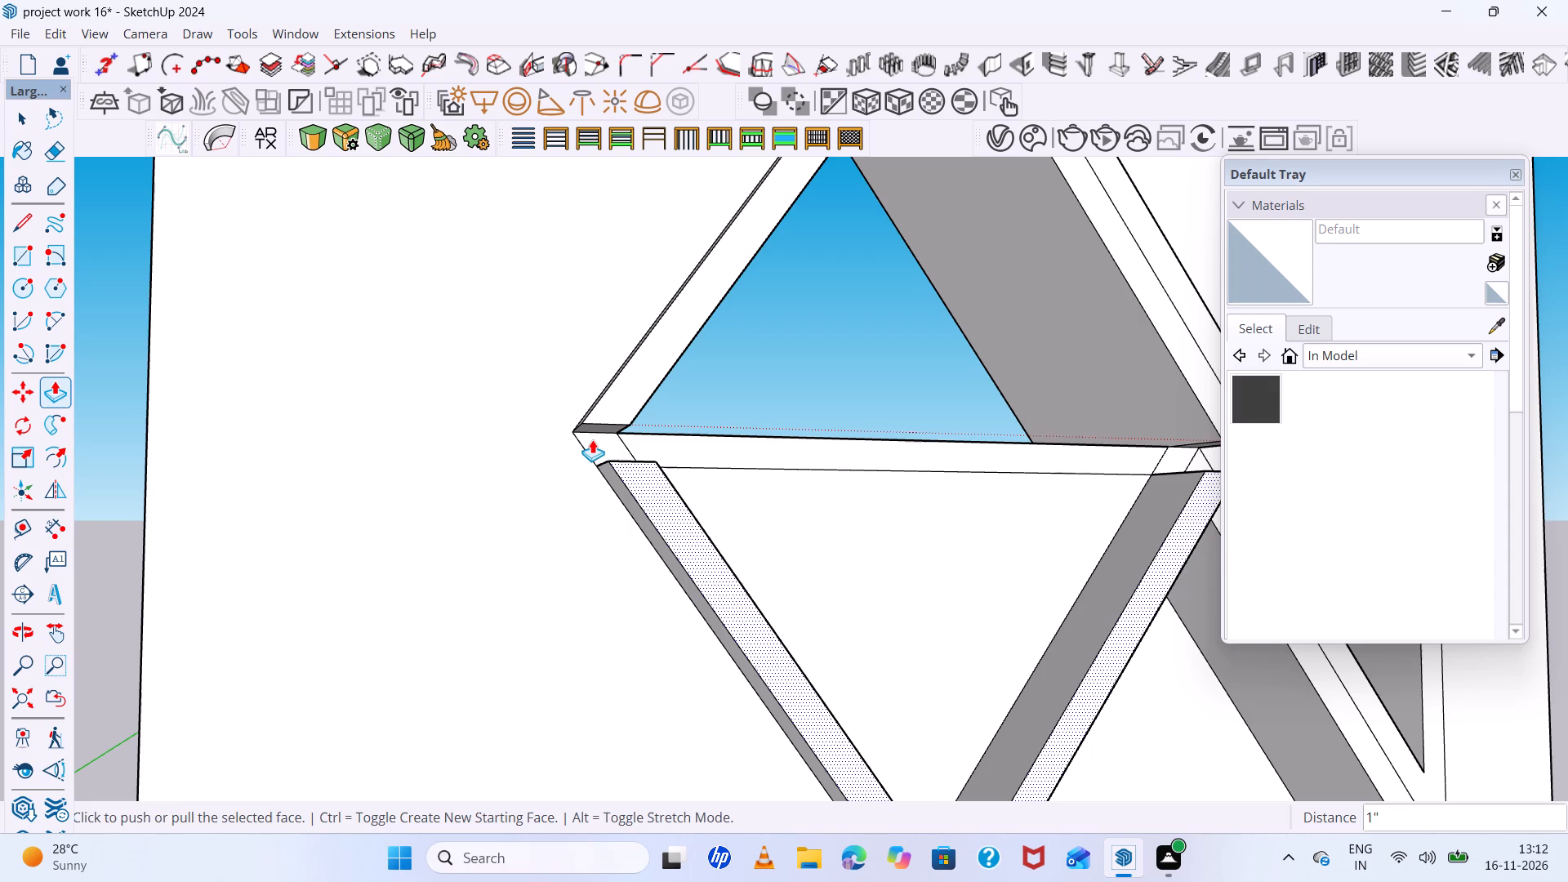
scroll(592, 439, up, 8)
click(614, 457)
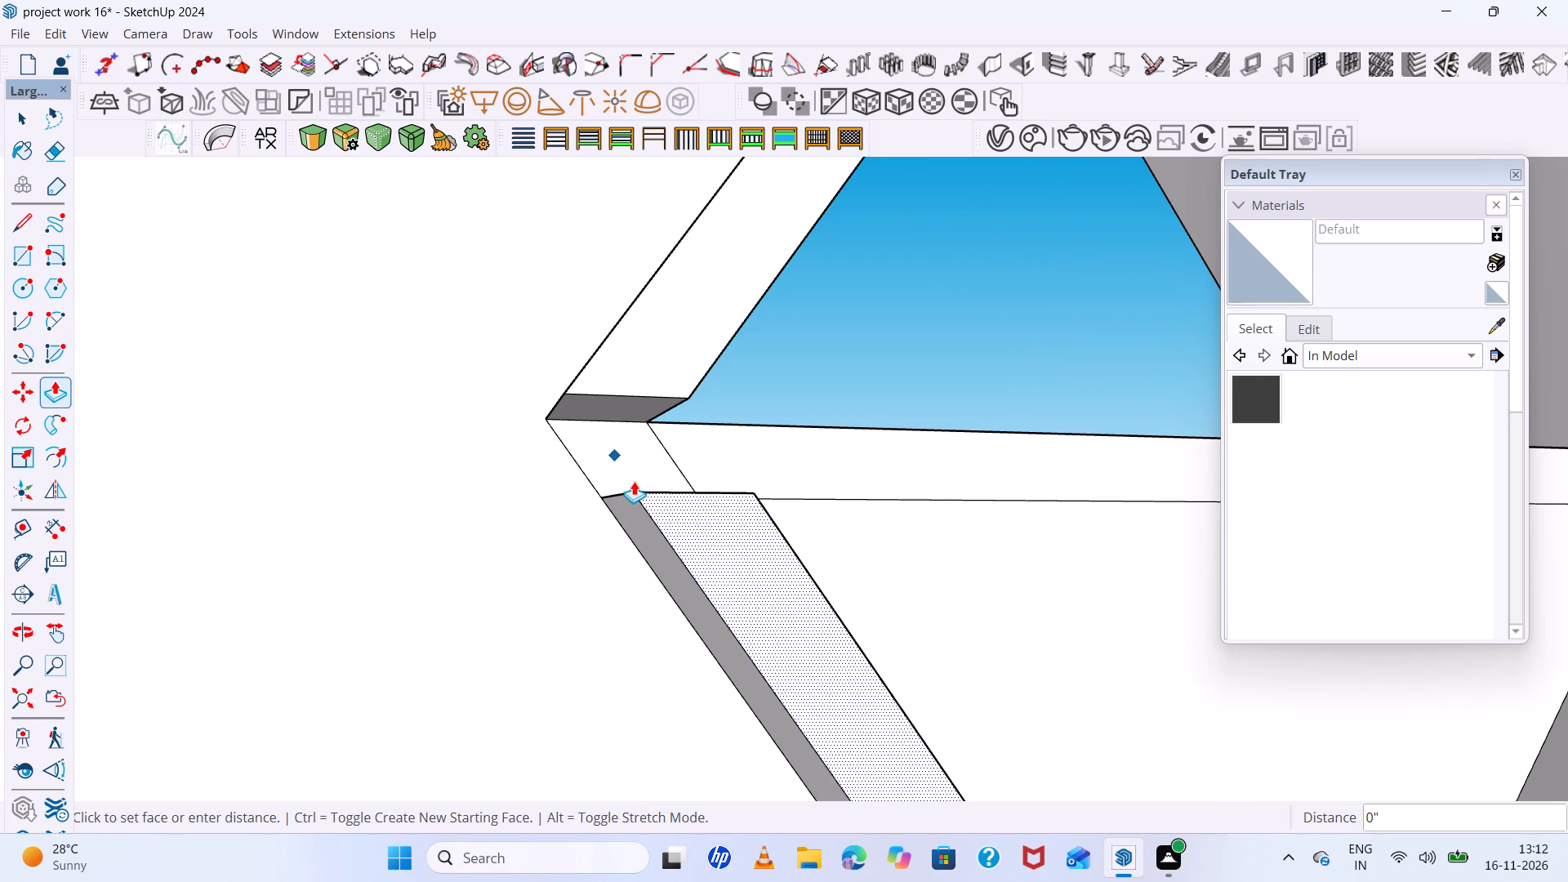
key(space)
click(627, 467)
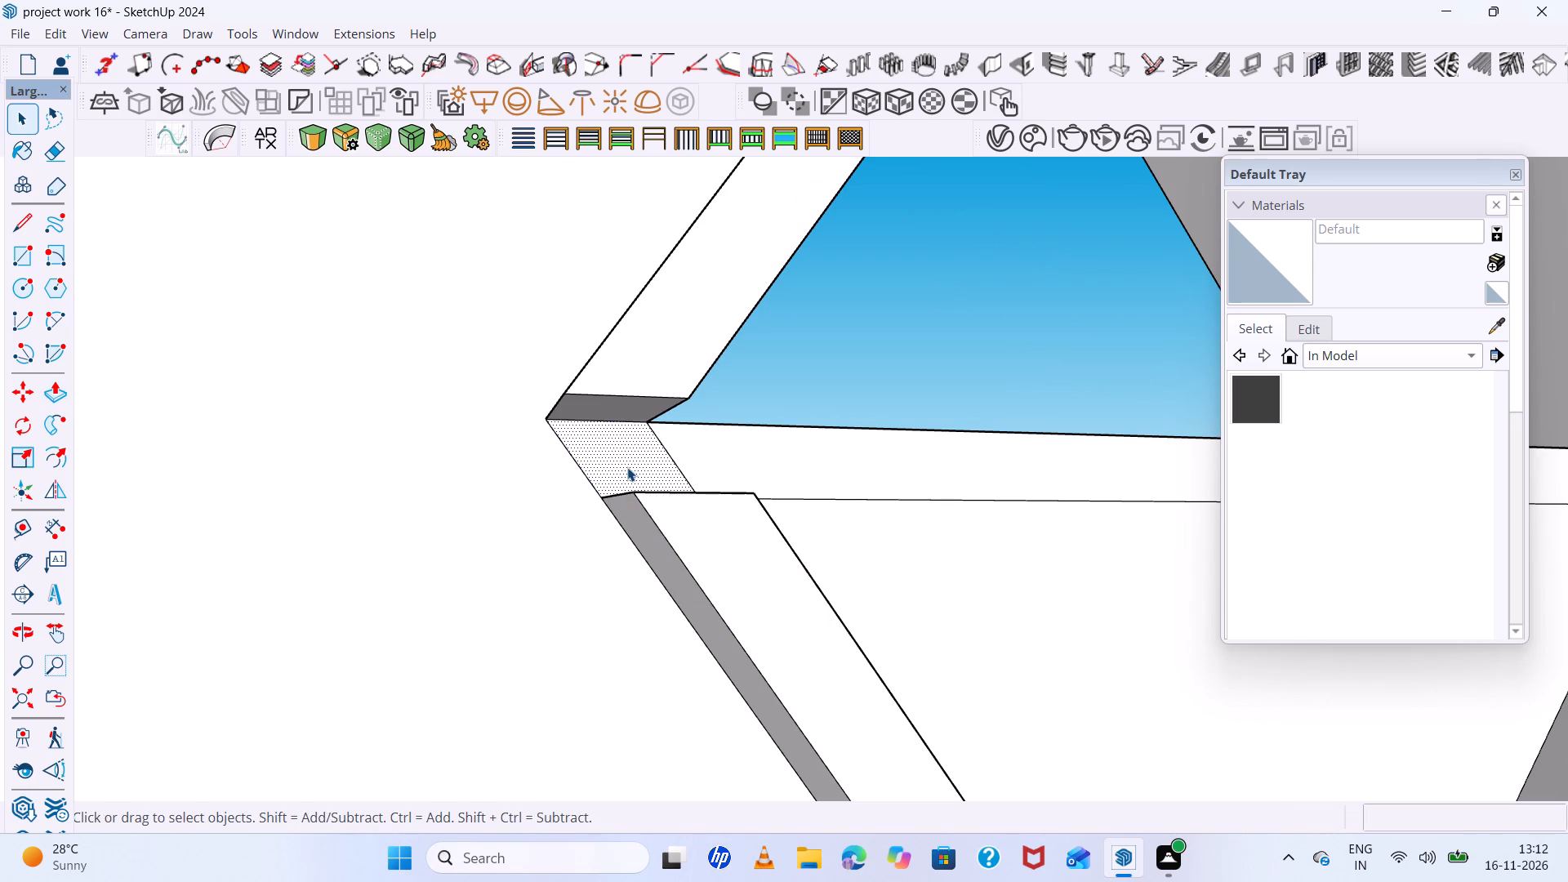
key(p)
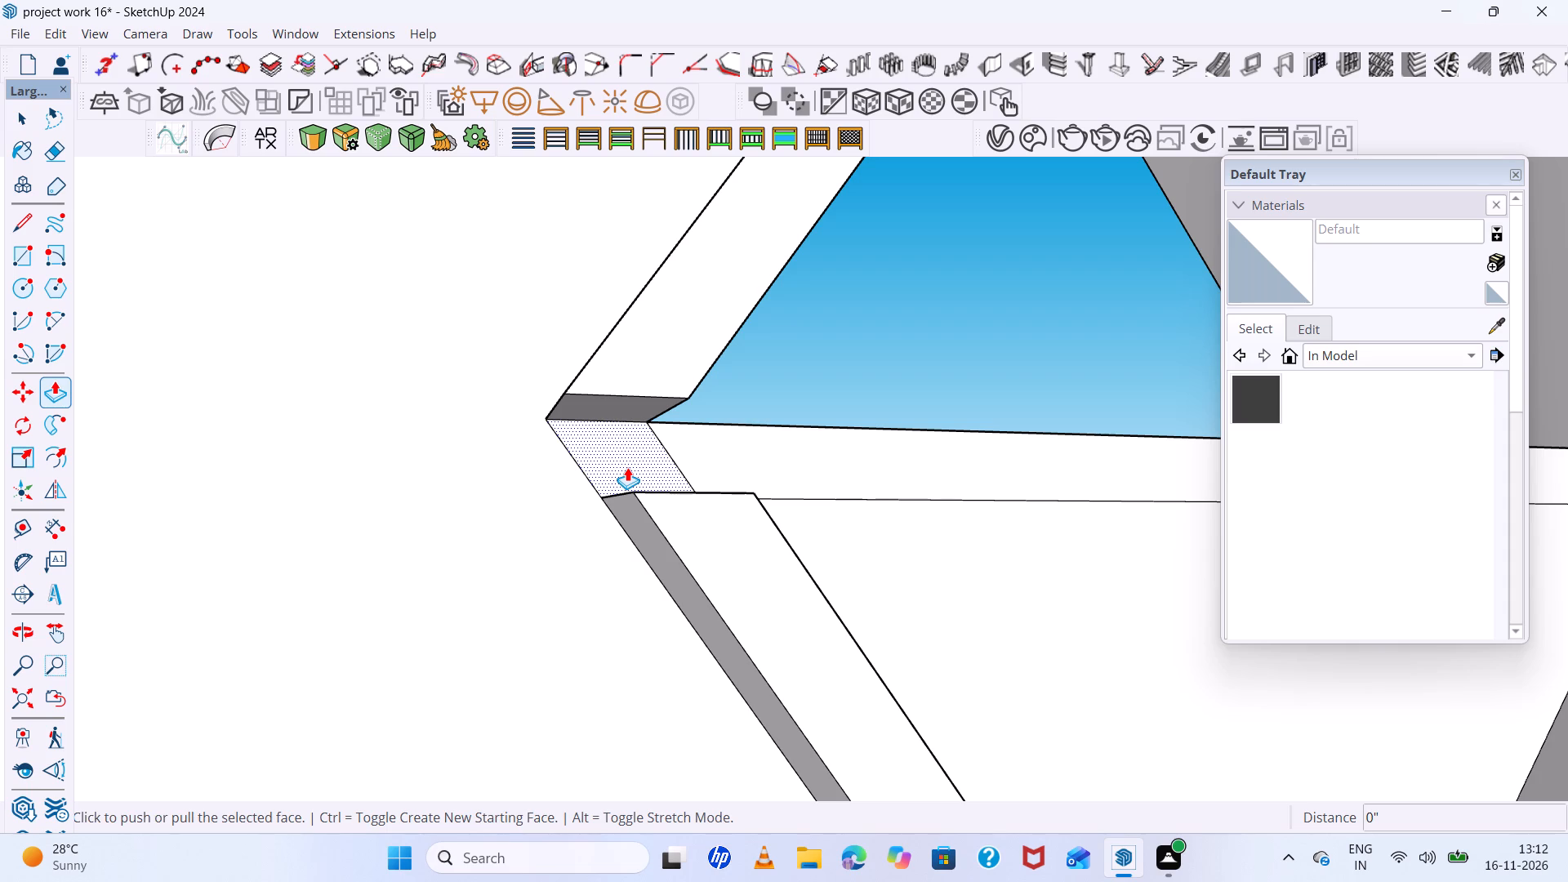
click(627, 467)
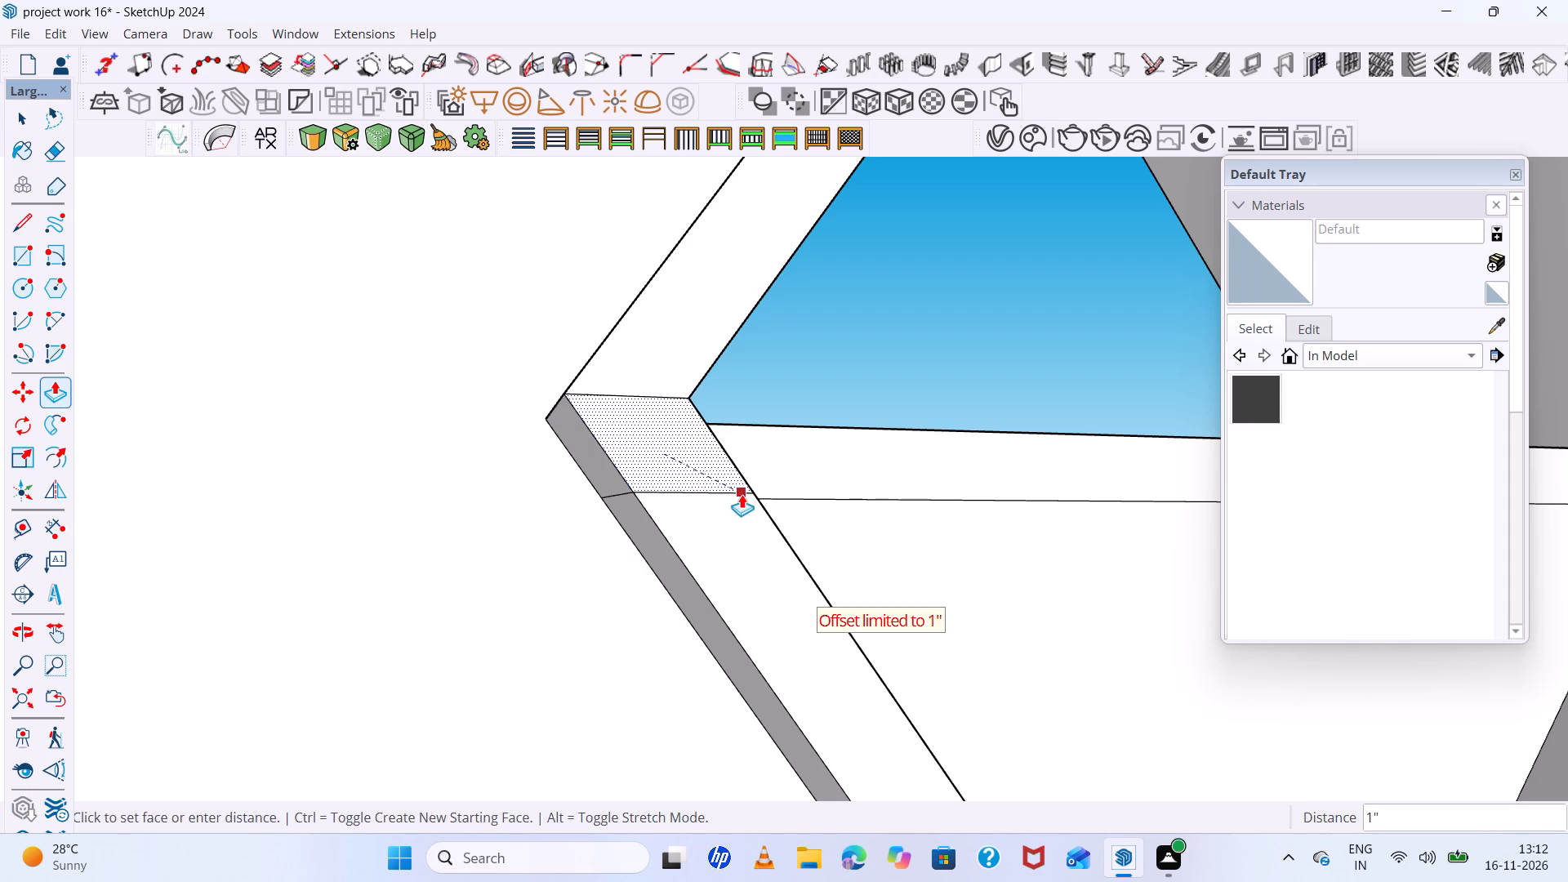
click(742, 494)
Erase the leftover seam lines across the raised frame at the second diamond's left corner.
scroll(696, 498, down, 10)
middle_drag(685, 504, 707, 531)
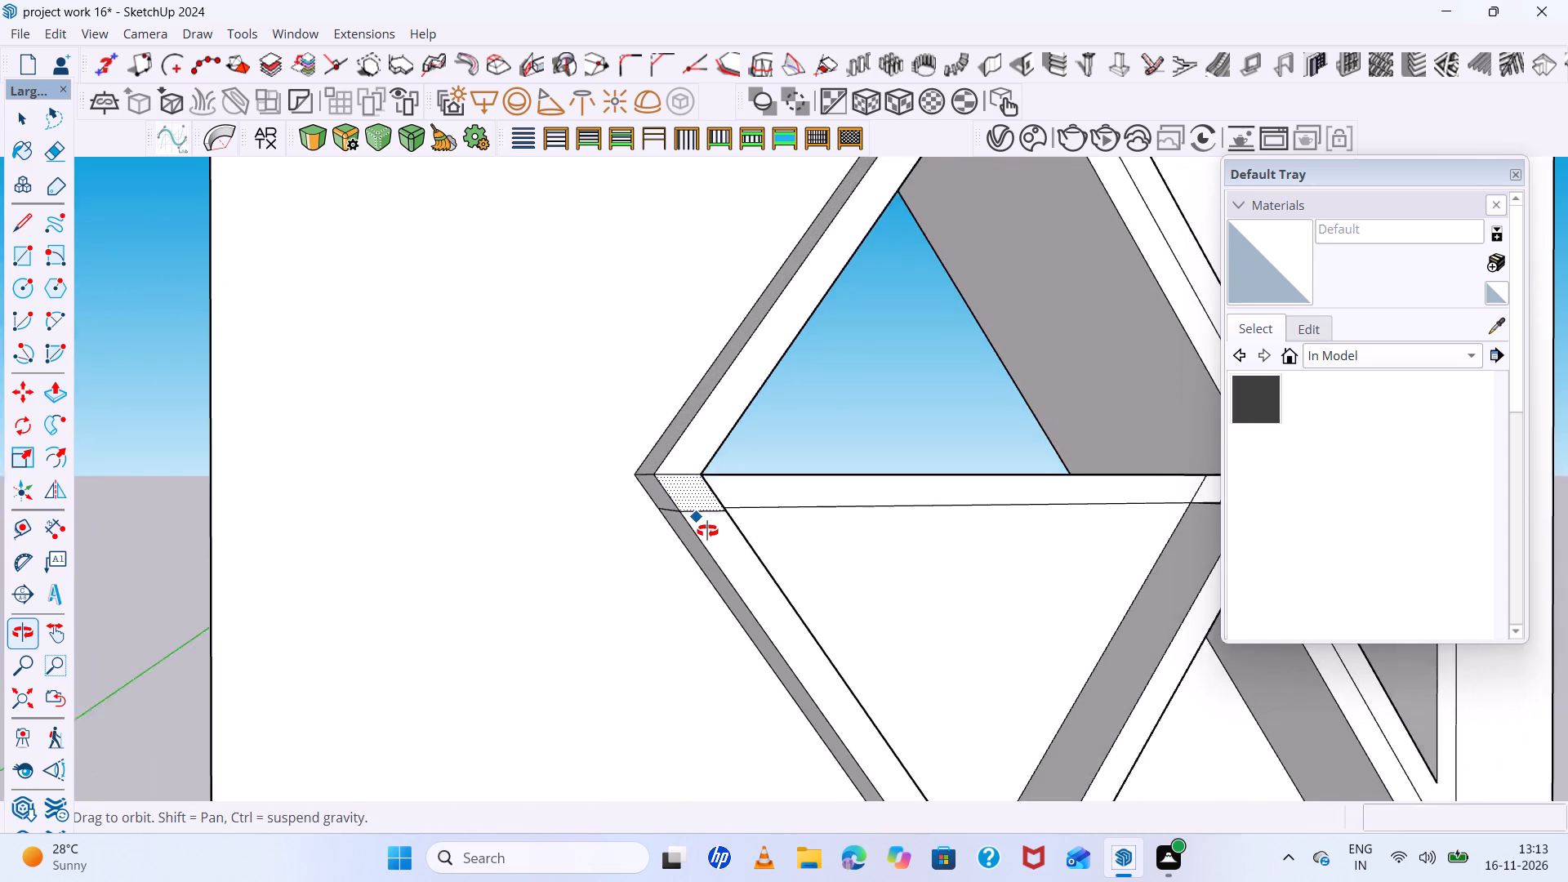
middle_drag(707, 531, 717, 544)
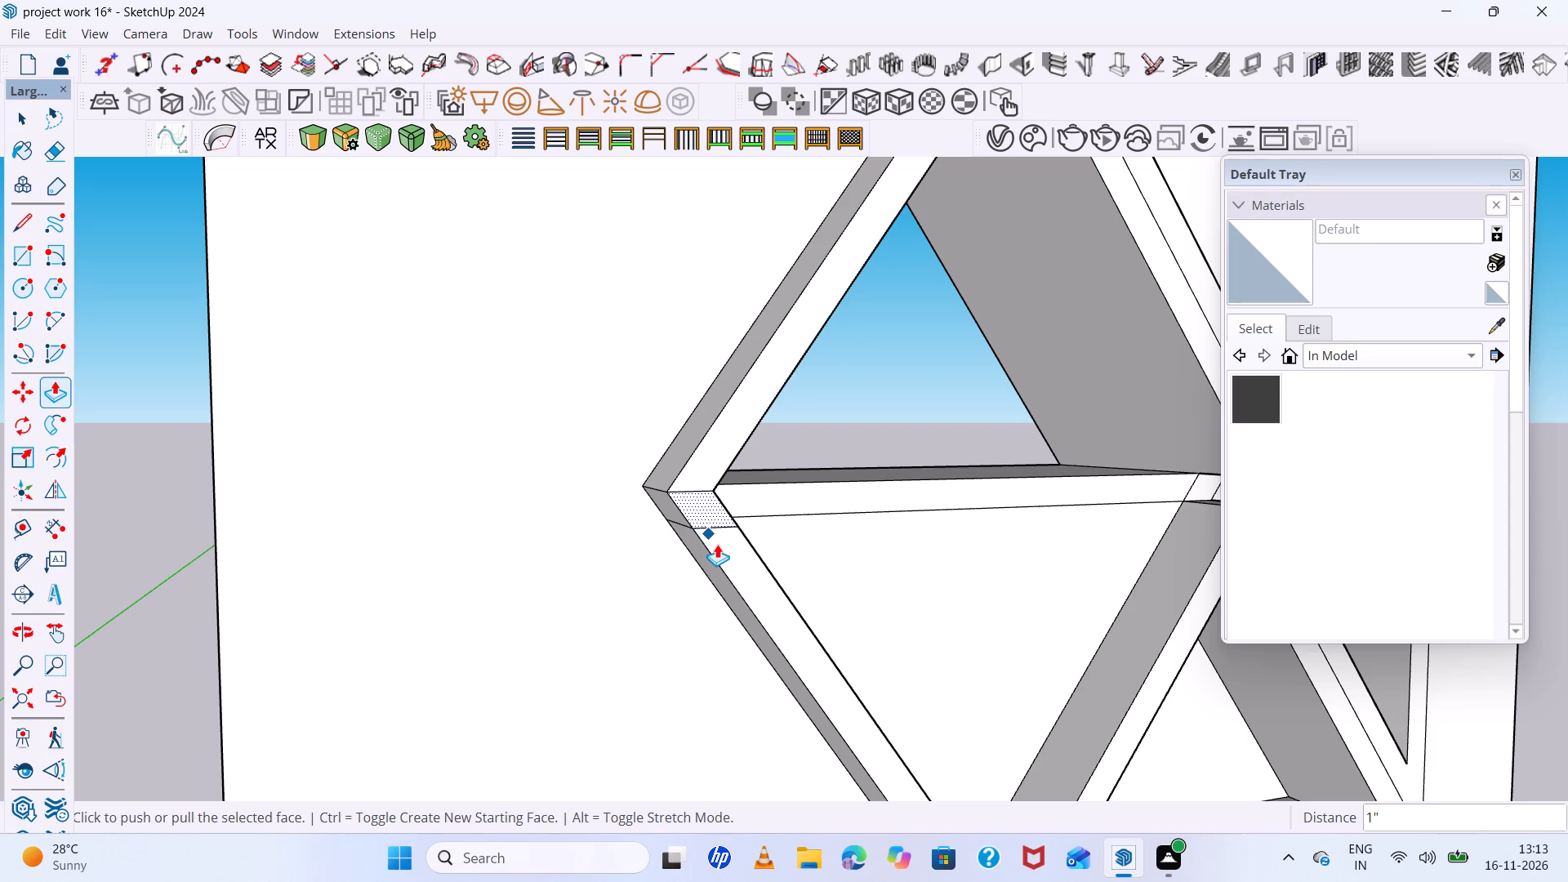
key(e)
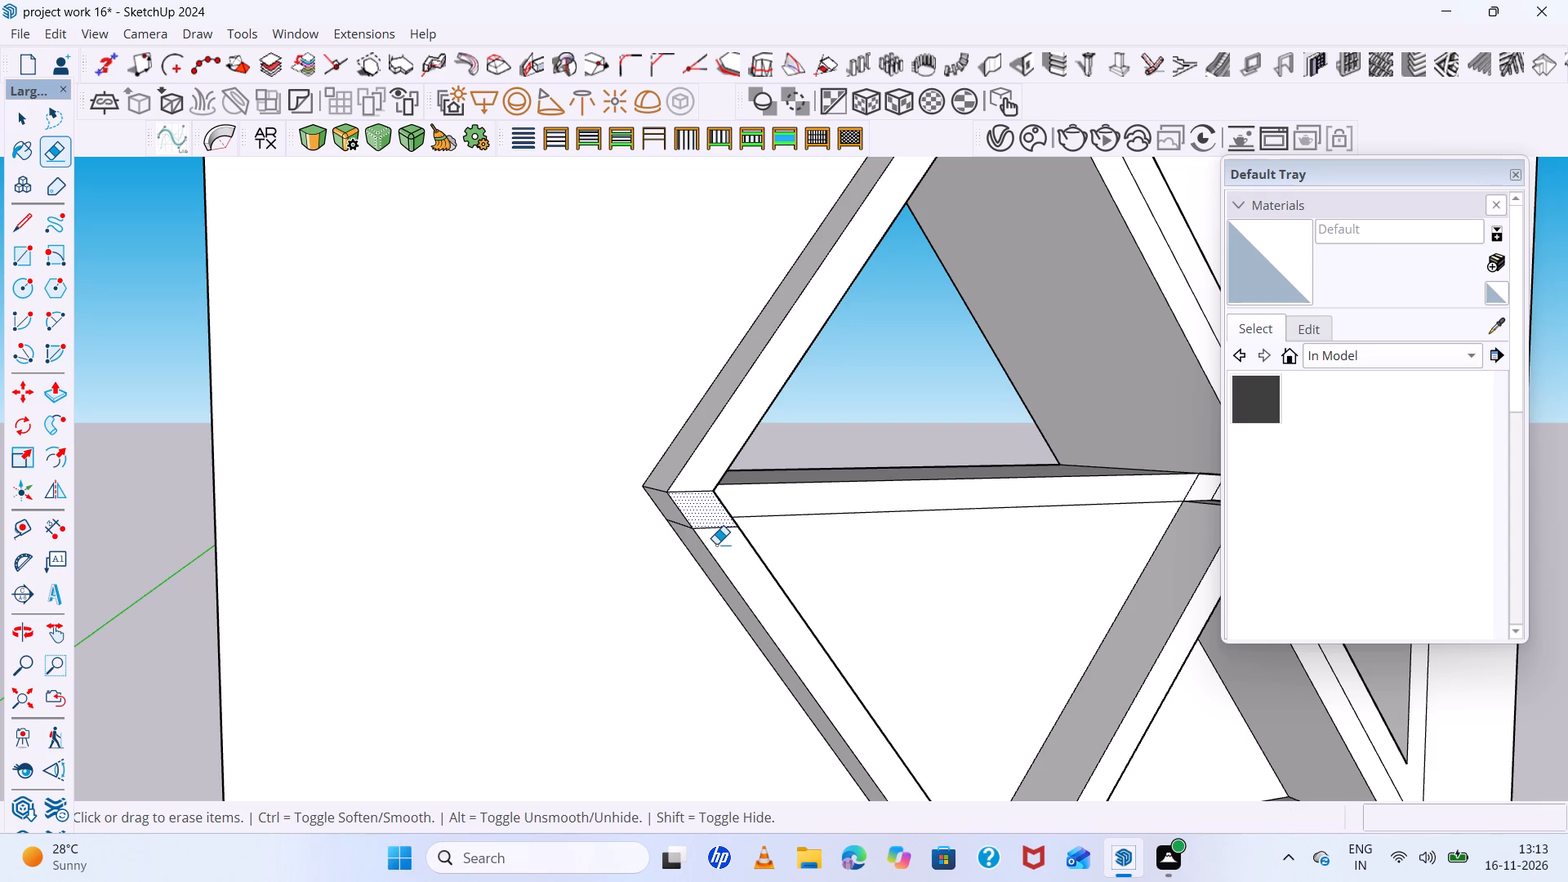
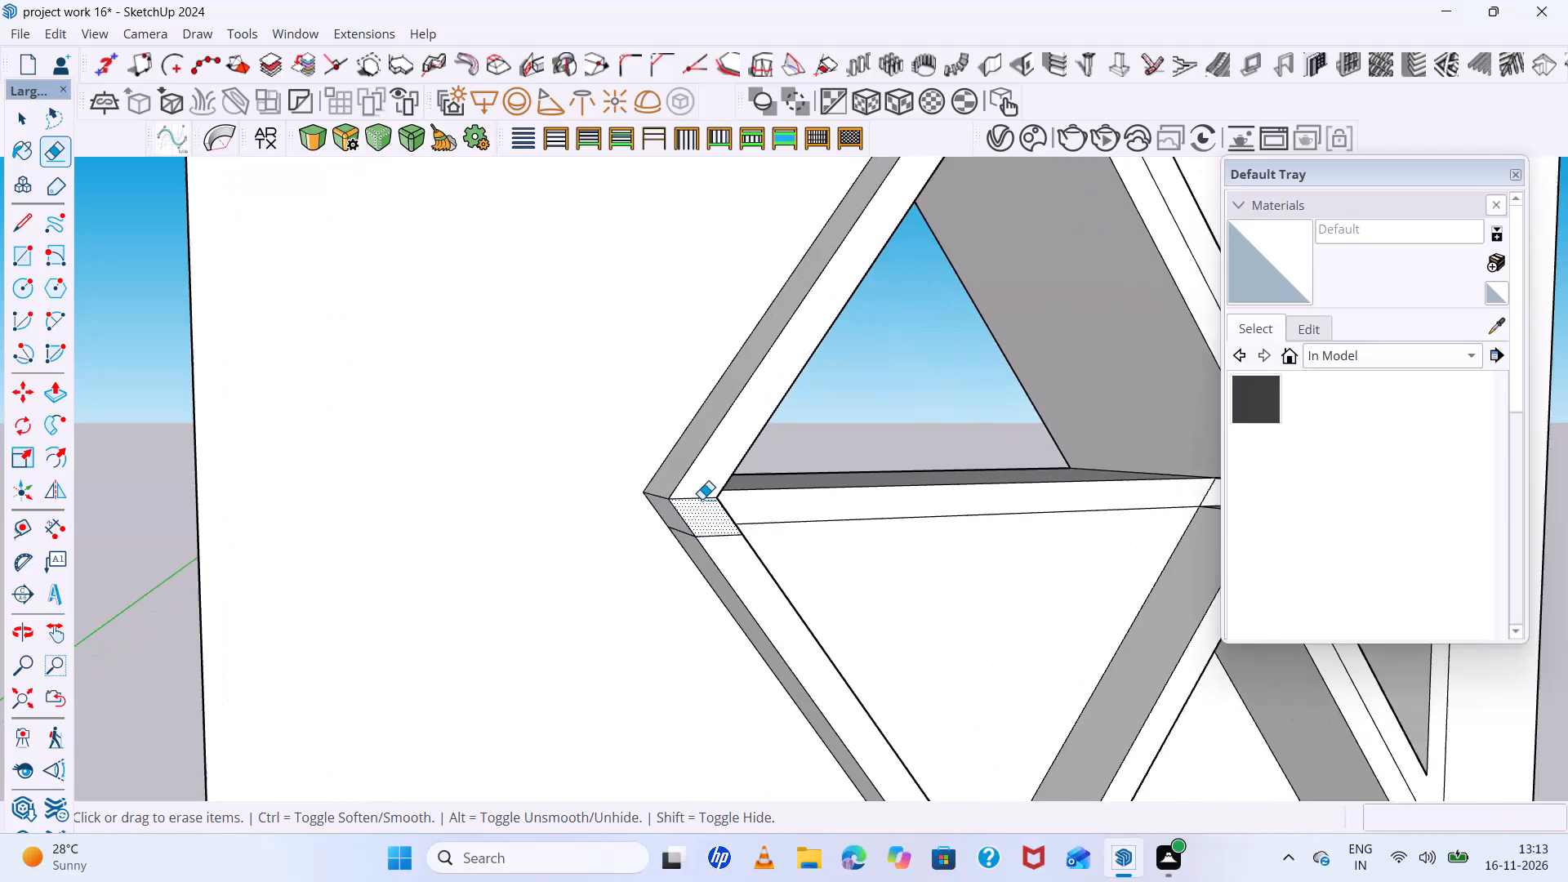
Erase the remaining seam lines on the front, outer side and inner faces of the second diamond's left corner.
drag(701, 495, 706, 523)
drag(710, 528, 725, 563)
middle_drag(679, 563, 841, 501)
scroll(689, 556, up, 1)
drag(830, 472, 848, 511)
scroll(734, 510, down, 6)
middle_drag(949, 565, 303, 621)
scroll(603, 565, up, 4)
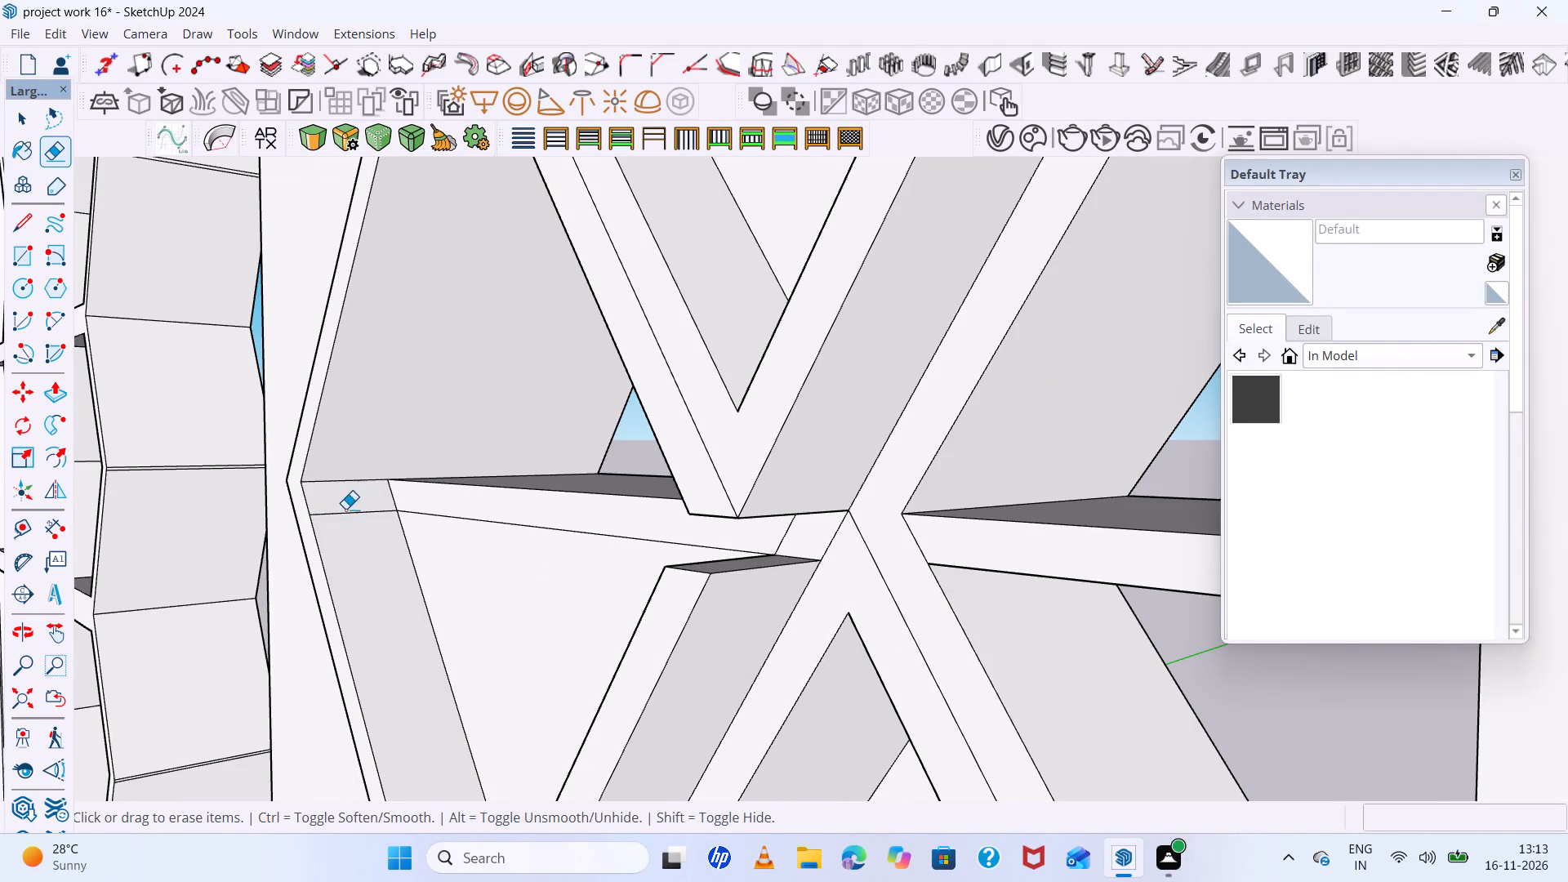
drag(345, 509, 357, 532)
Push/Pull the small face at the second diamond's right corner, where the frames cross, outward 1" to meet the raised frames.
scroll(364, 541, down, 5)
middle_drag(385, 562, 506, 543)
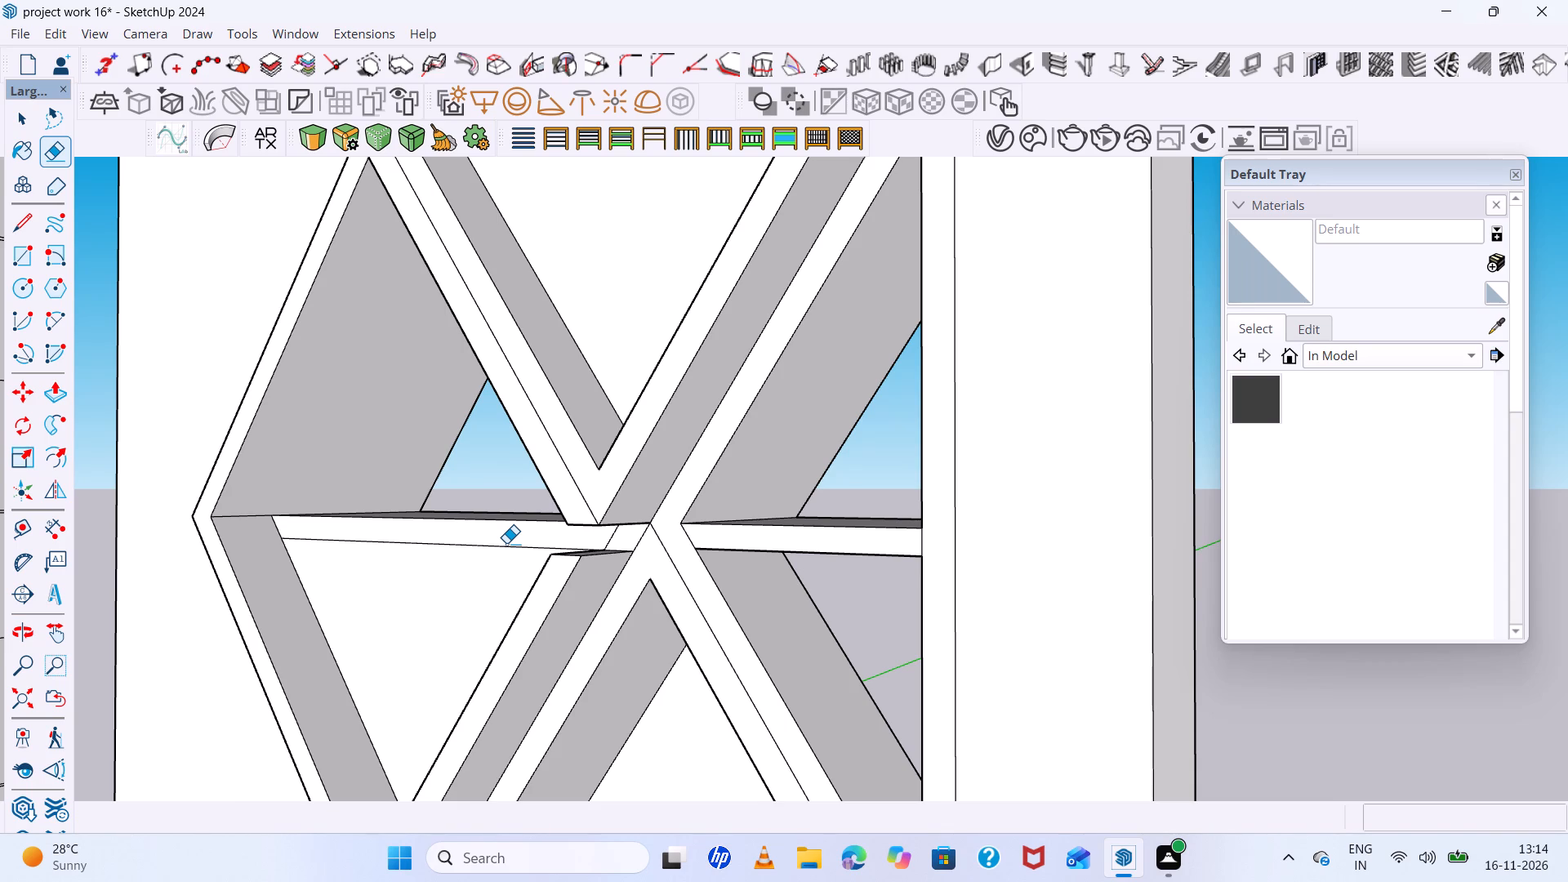
scroll(506, 543, up, 3)
scroll(506, 543, down, 3)
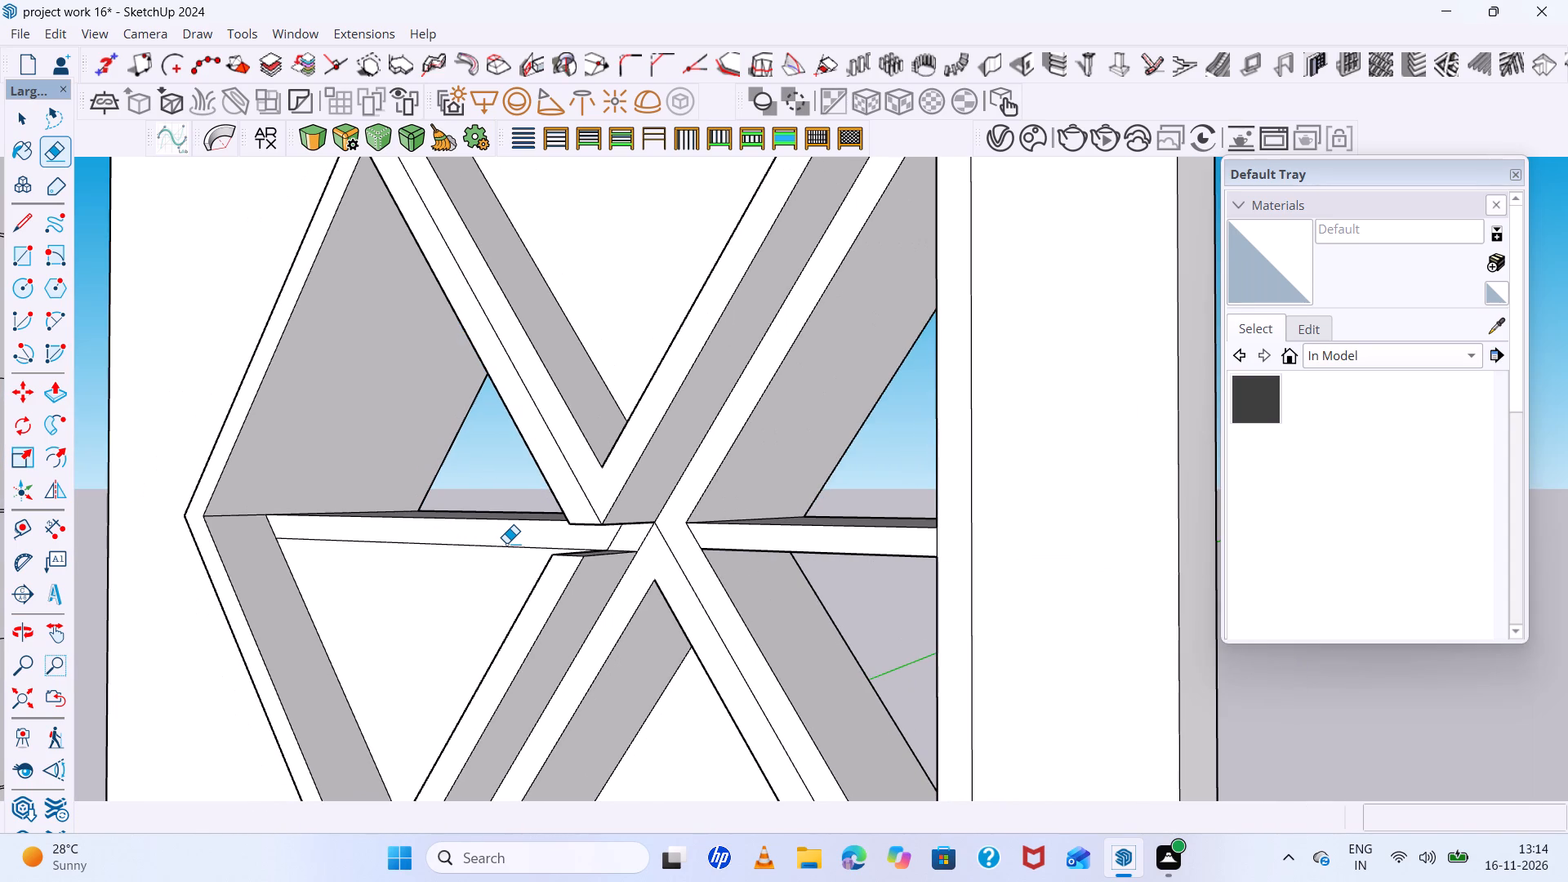
scroll(506, 543, up, 4)
scroll(506, 543, down, 3)
middle_drag(506, 537, 502, 512)
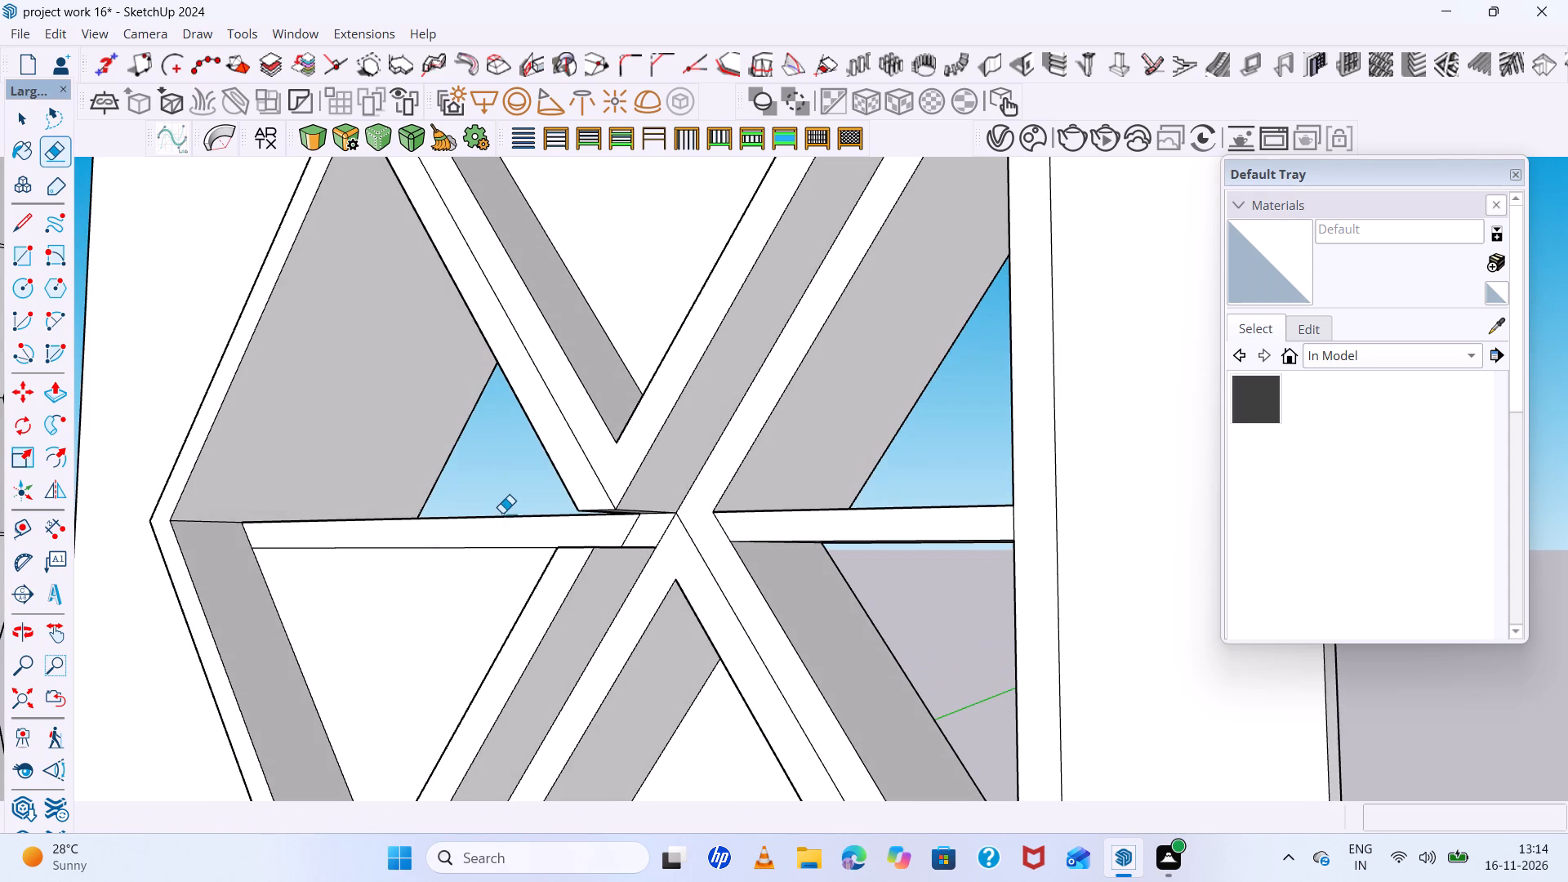
scroll(535, 505, up, 9)
scroll(535, 492, down, 15)
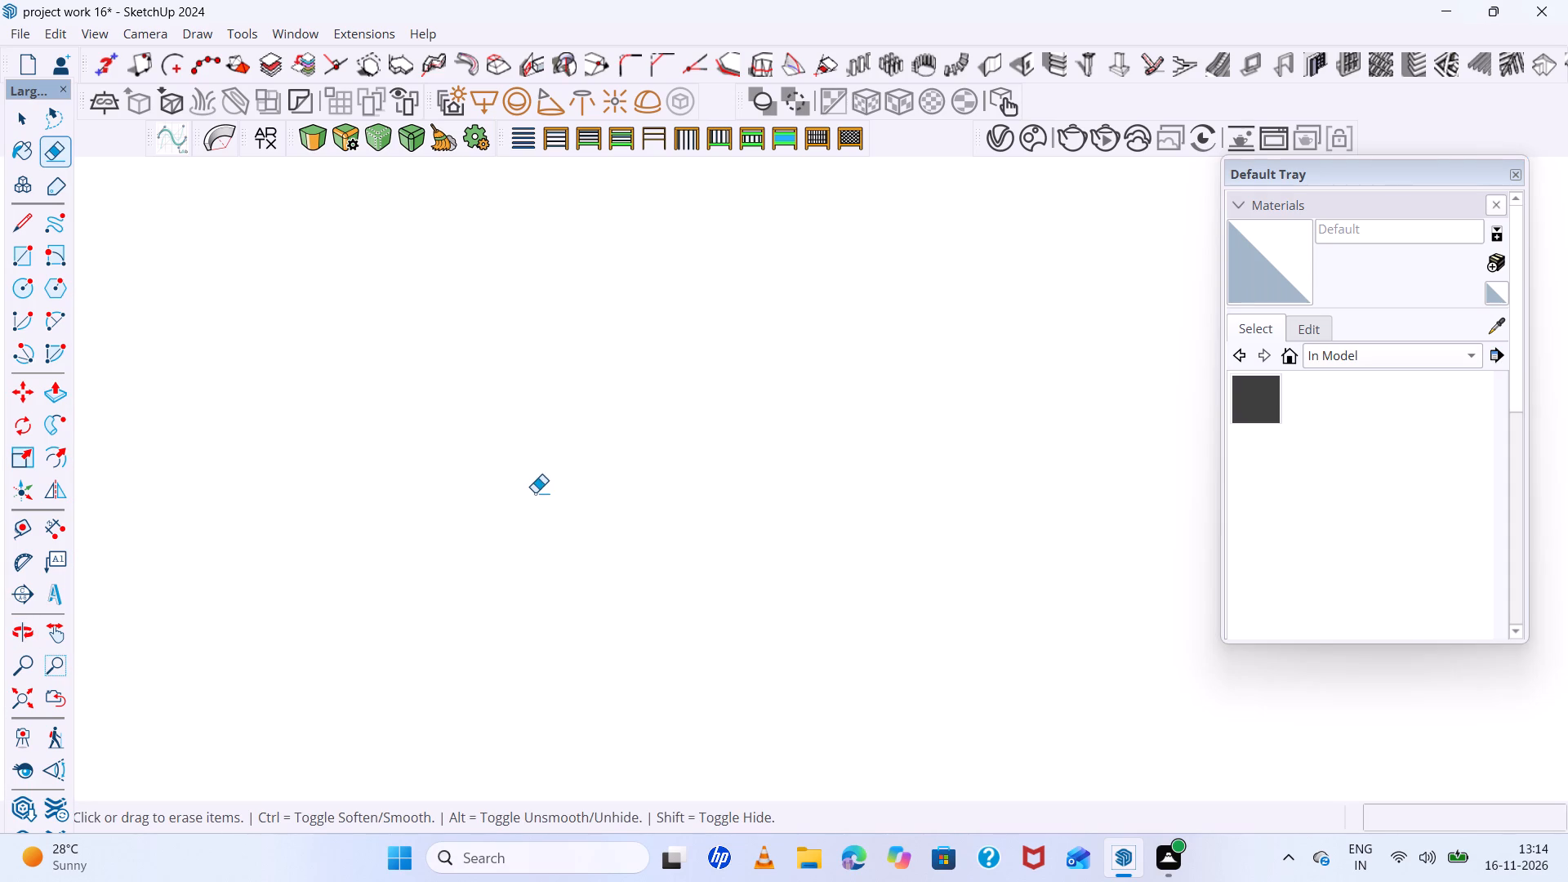
scroll(535, 492, down, 3)
click(16, 697)
scroll(41, 700, down, 1)
scroll(547, 532, up, 2)
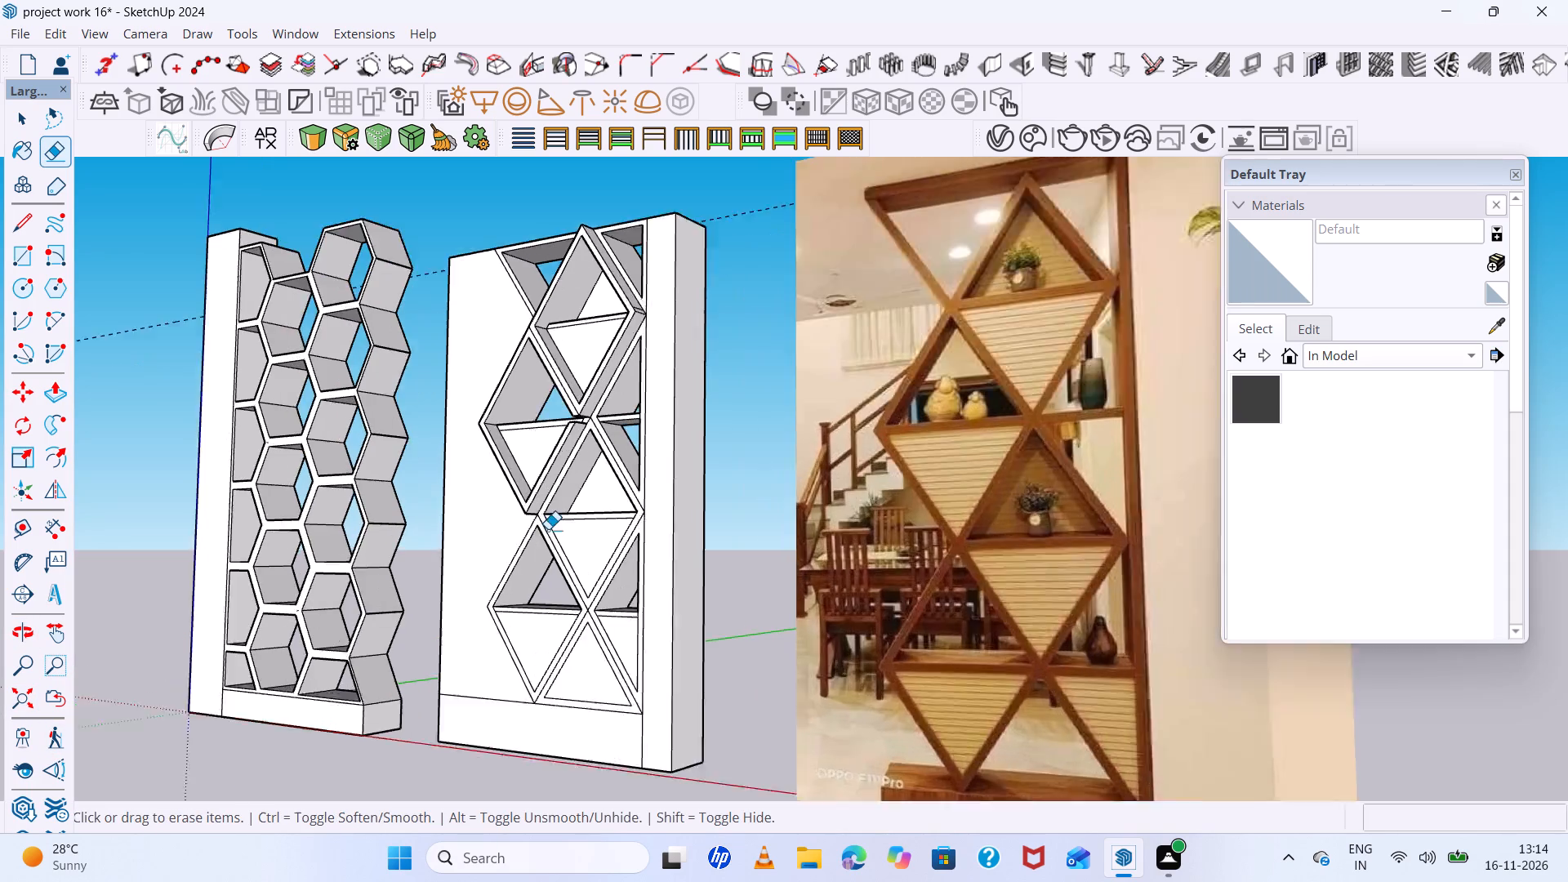
scroll(548, 529, up, 13)
middle_drag(578, 380, 660, 448)
scroll(676, 403, up, 7)
key(space)
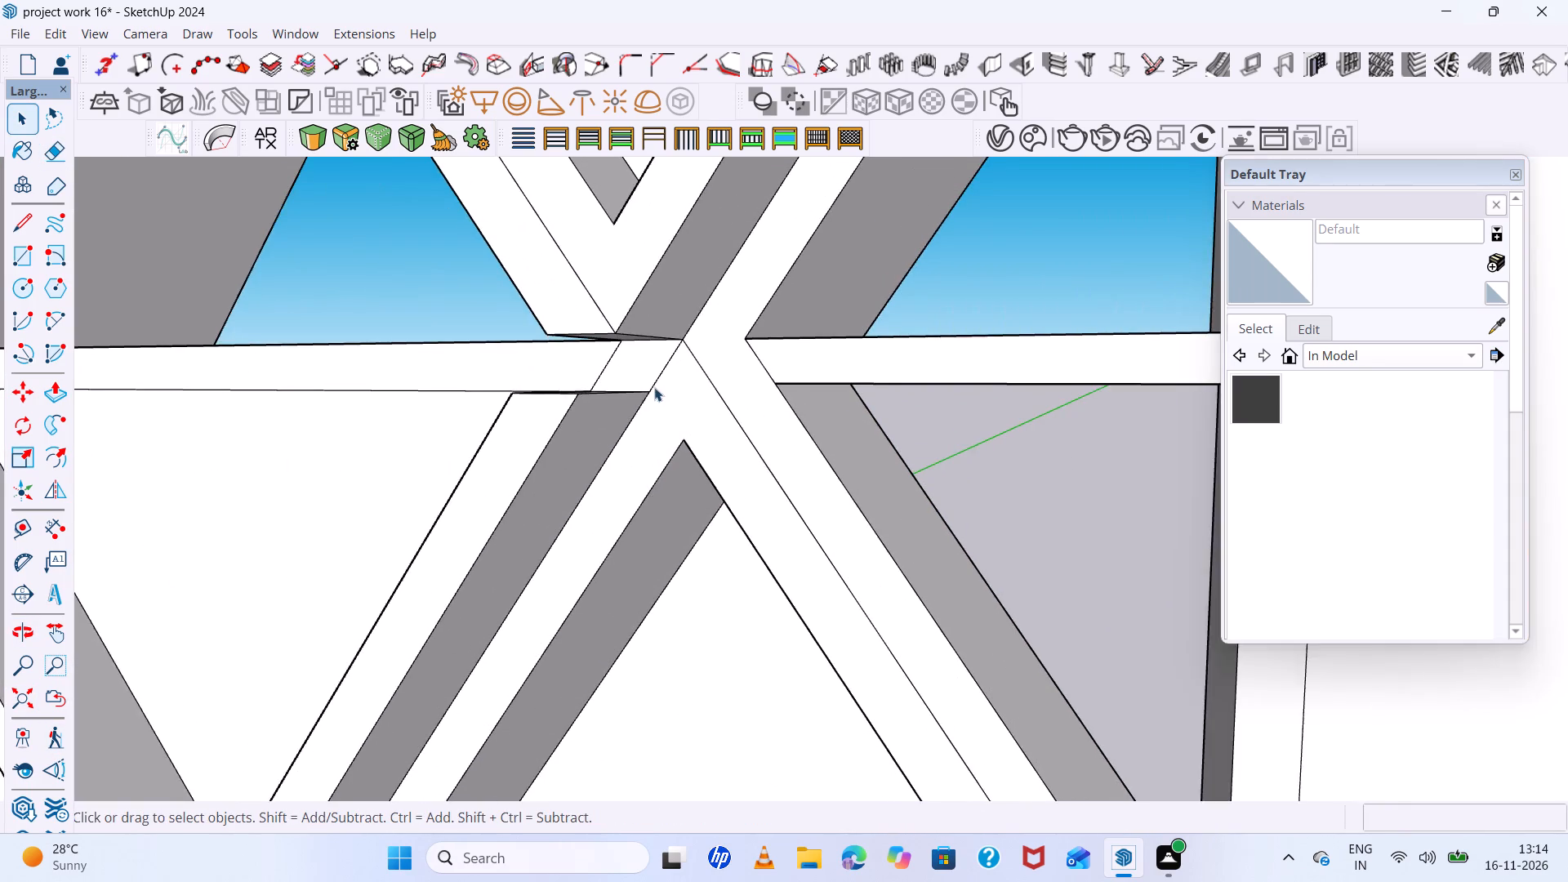
scroll(654, 386, up, 4)
click(644, 371)
key(p)
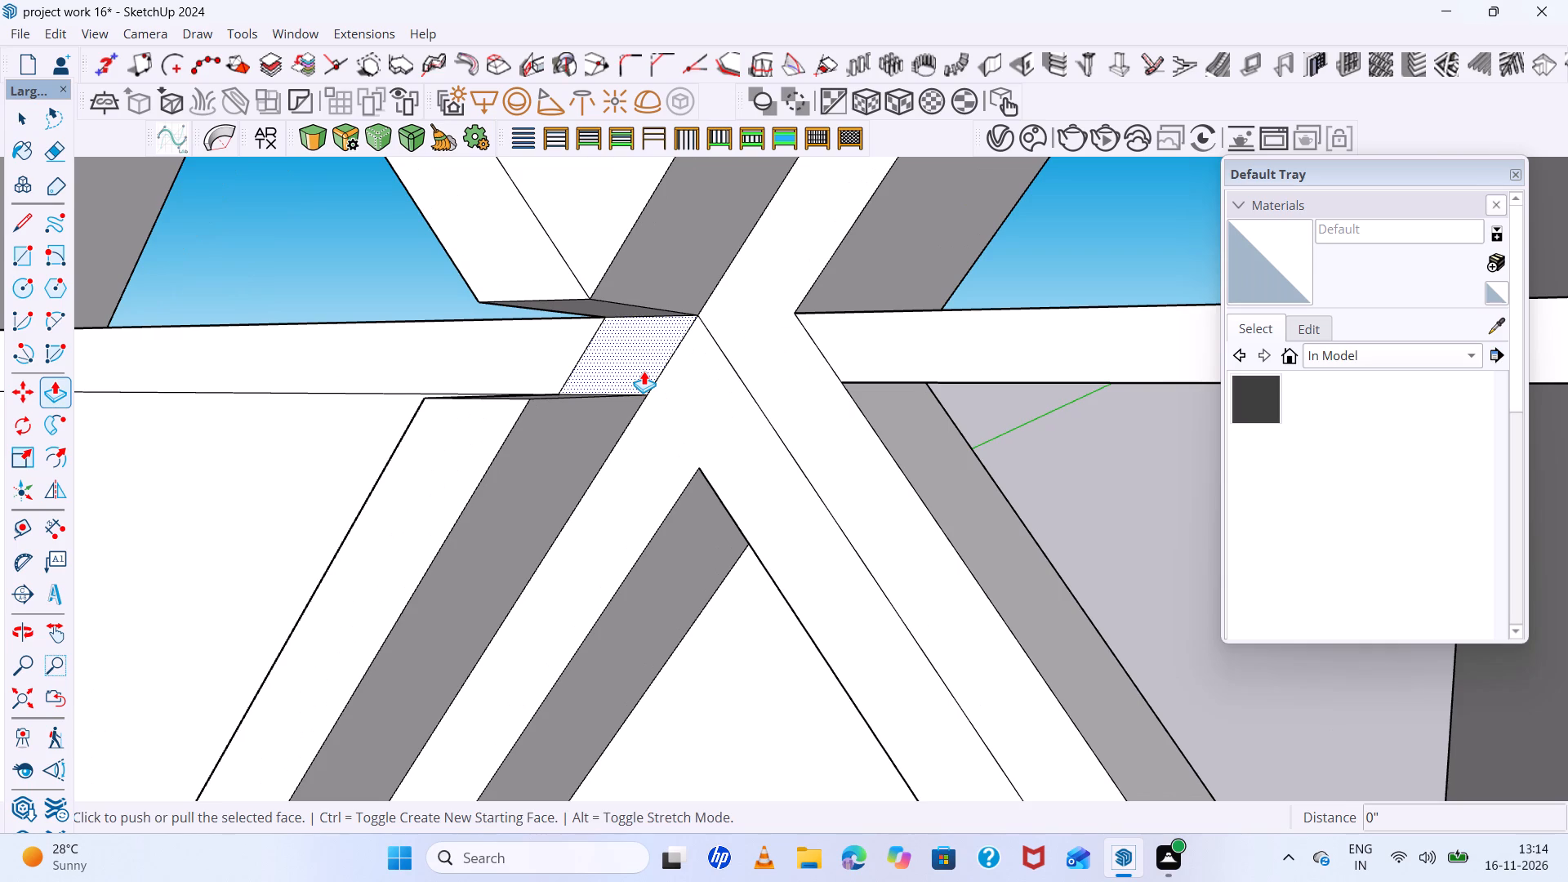
click(644, 371)
click(530, 399)
Erase the seam lines between the raised crossing piece and the second diamond's lower frame, on the front and outer side faces.
scroll(556, 461, down, 6)
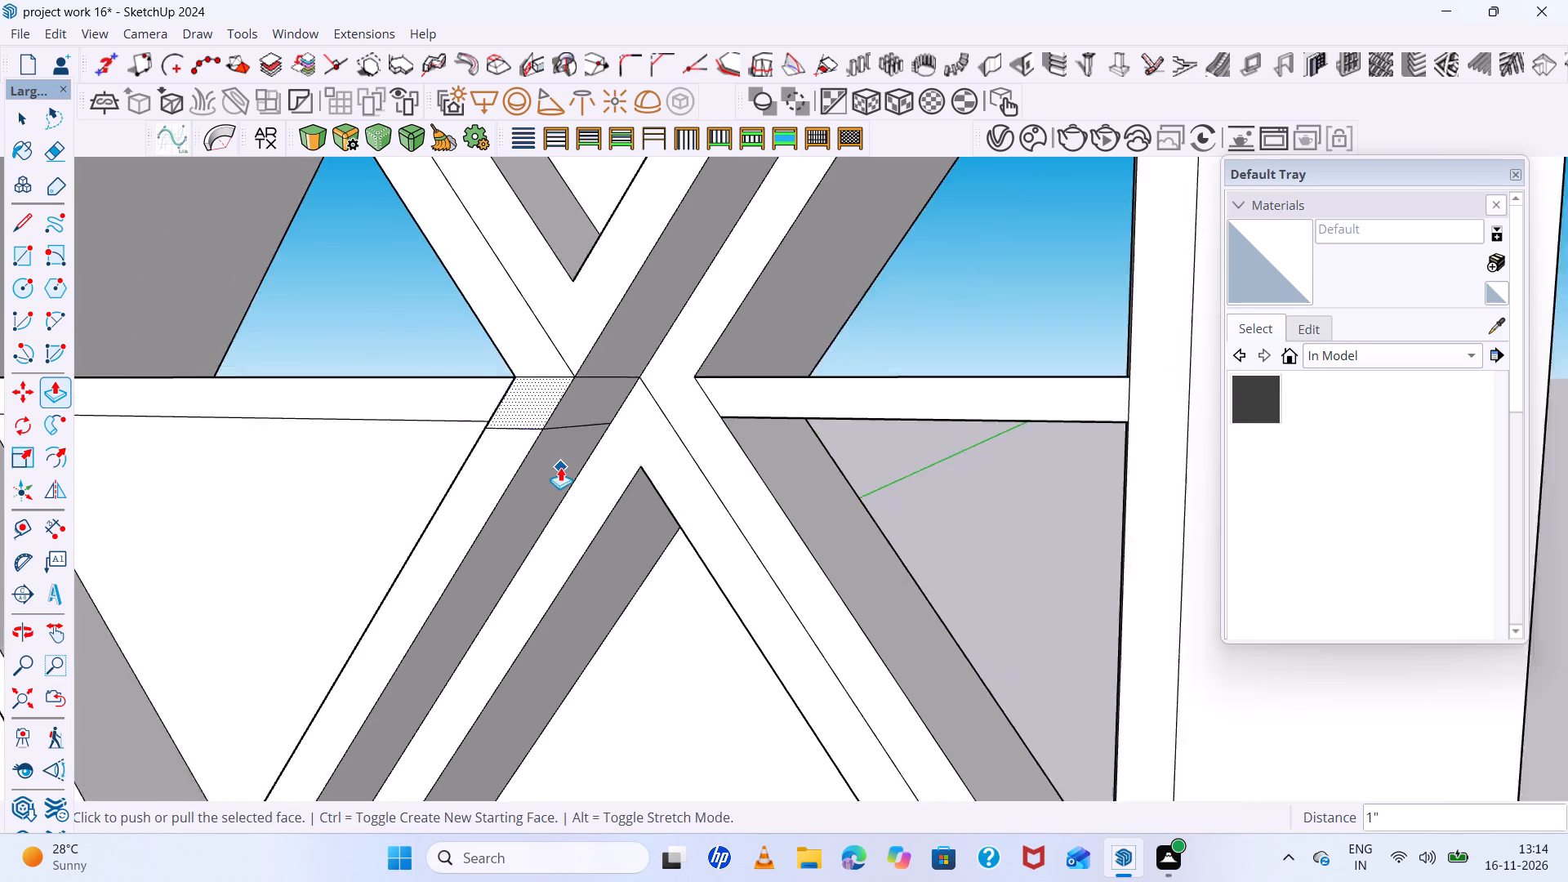
scroll(560, 467, down, 4)
middle_drag(560, 467, 564, 403)
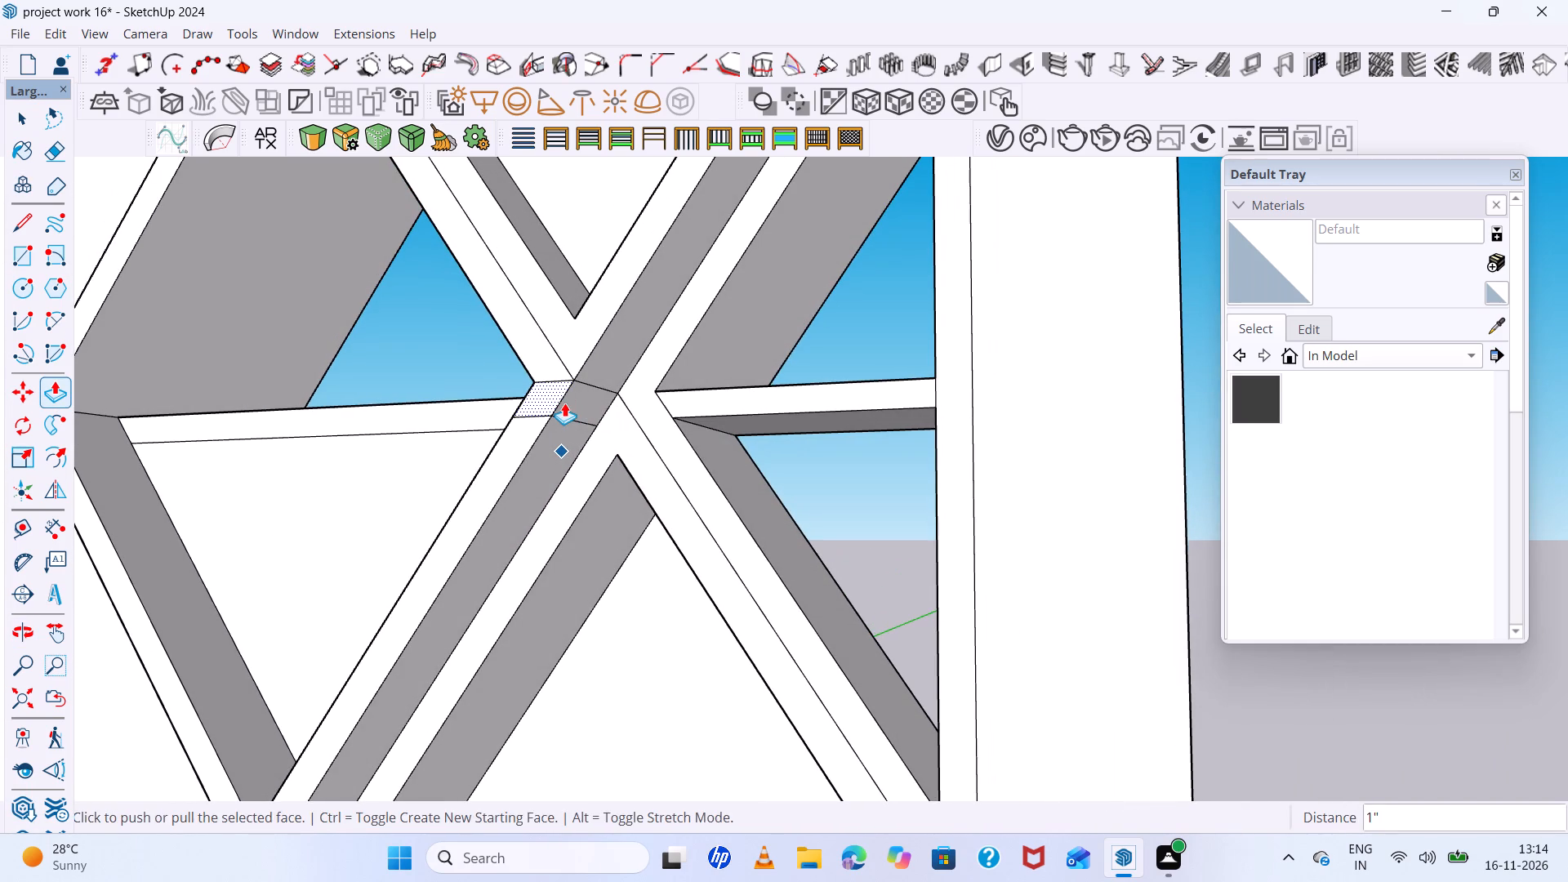
key(space)
key(e)
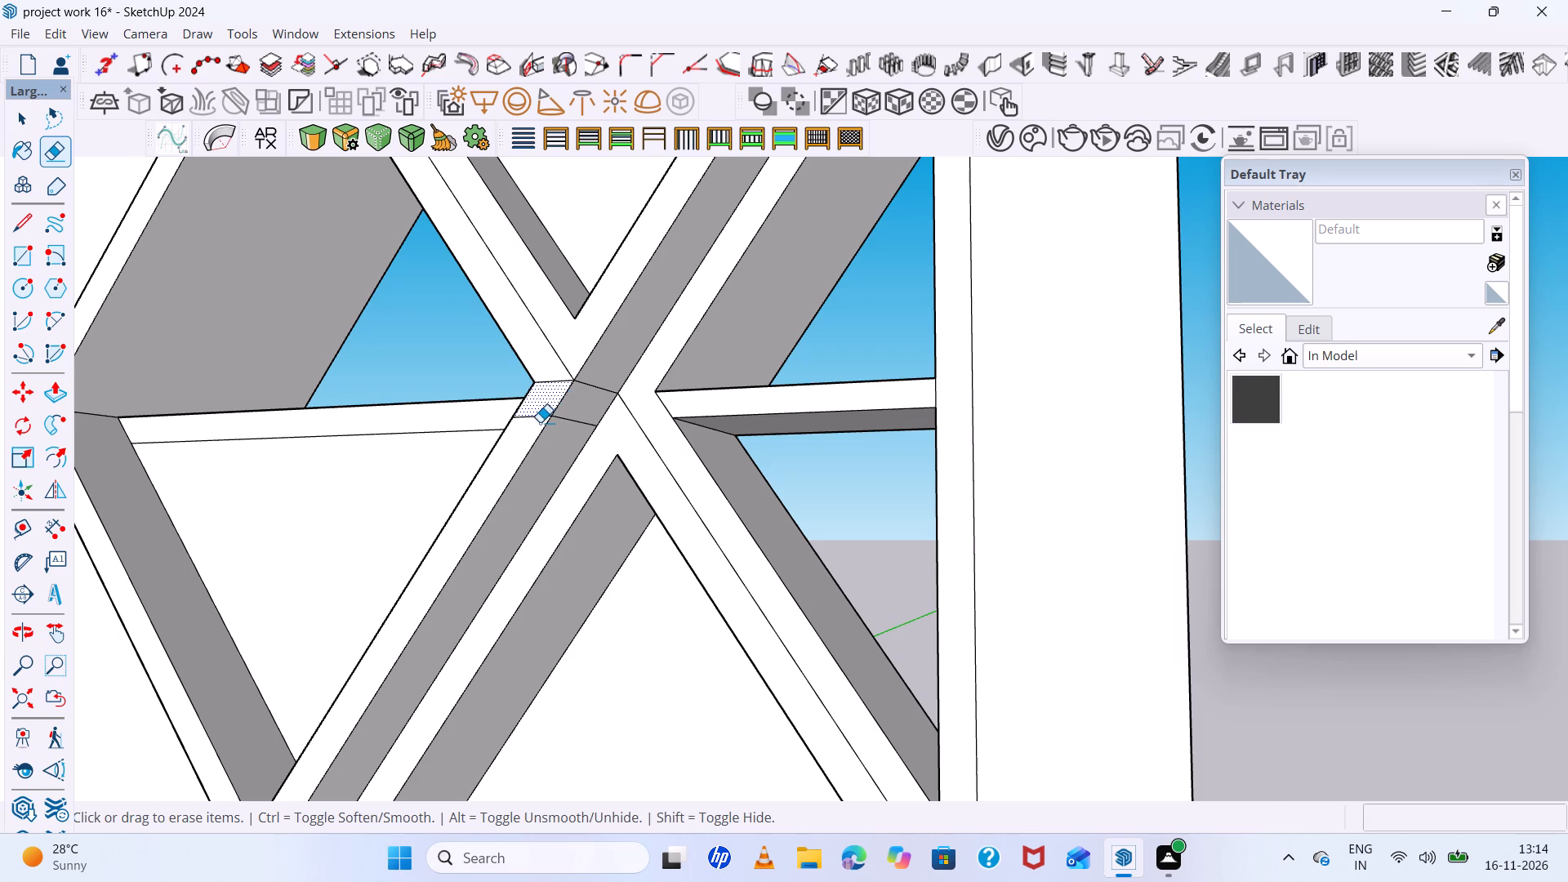
scroll(540, 422, up, 5)
scroll(540, 422, down, 4)
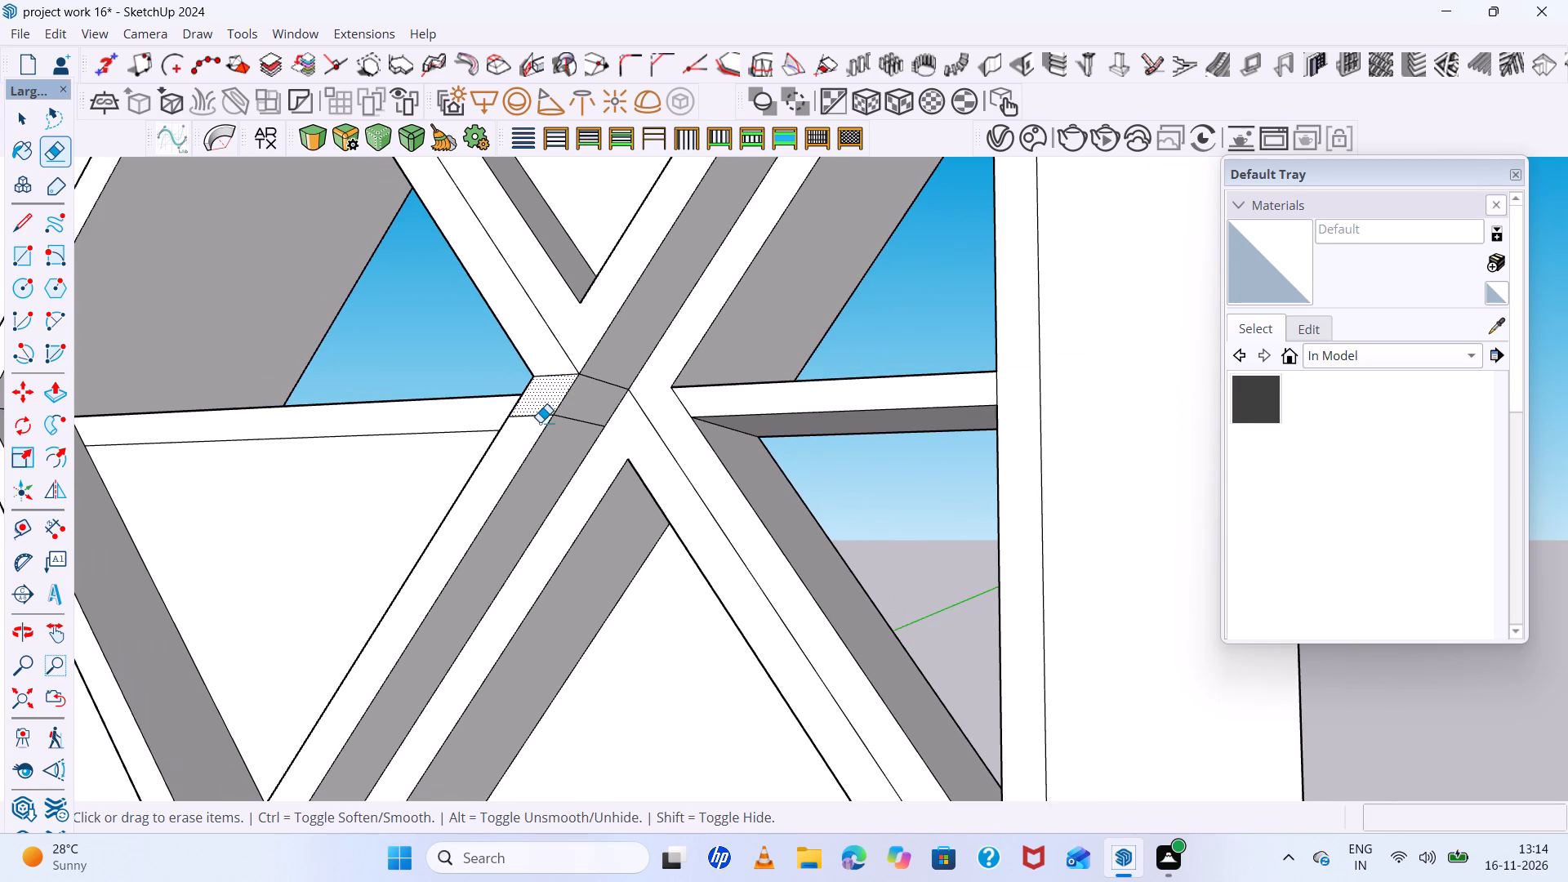
scroll(530, 418, up, 4)
click(558, 408)
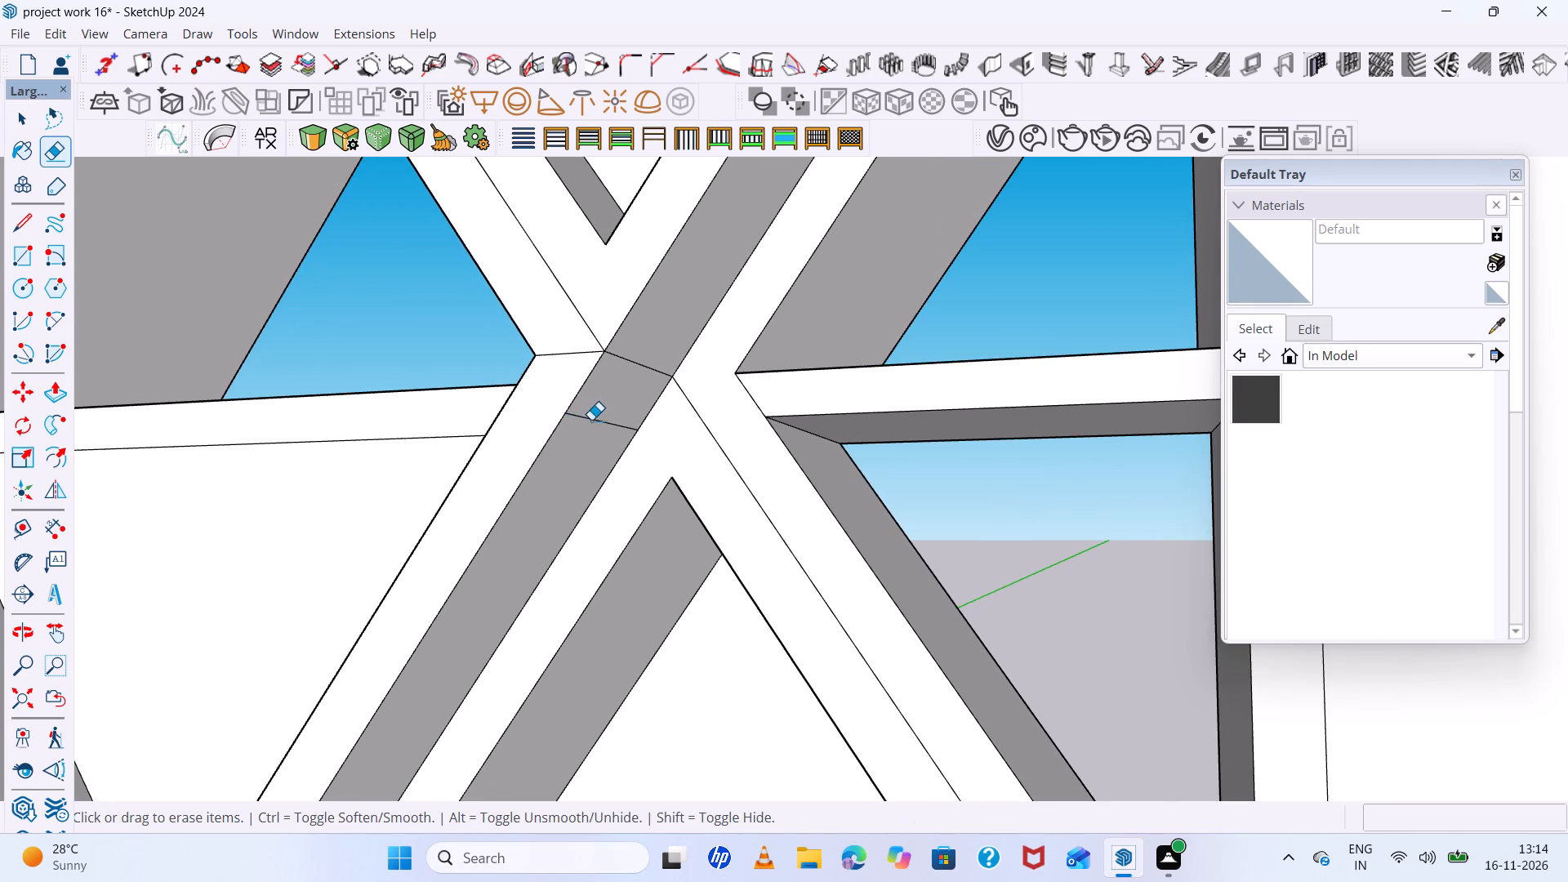
drag(591, 420, 591, 433)
Erase the seam line on the inner side face of the second diamond's lower frame beside the crossing.
scroll(590, 436, down, 1)
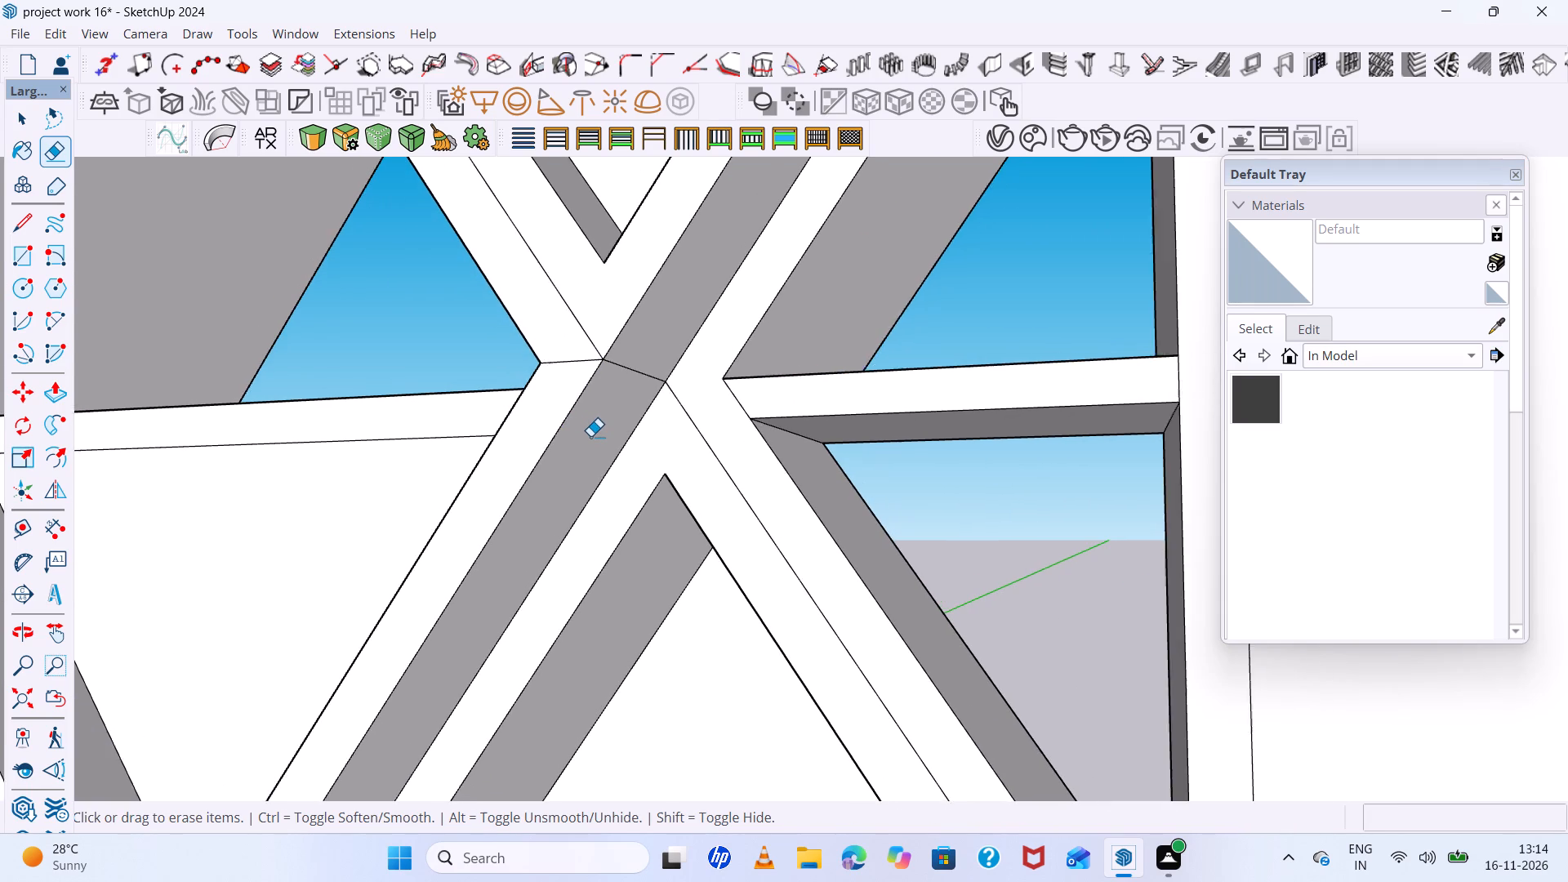
scroll(590, 436, down, 3)
middle_drag(590, 436, 725, 485)
scroll(725, 485, down, 2)
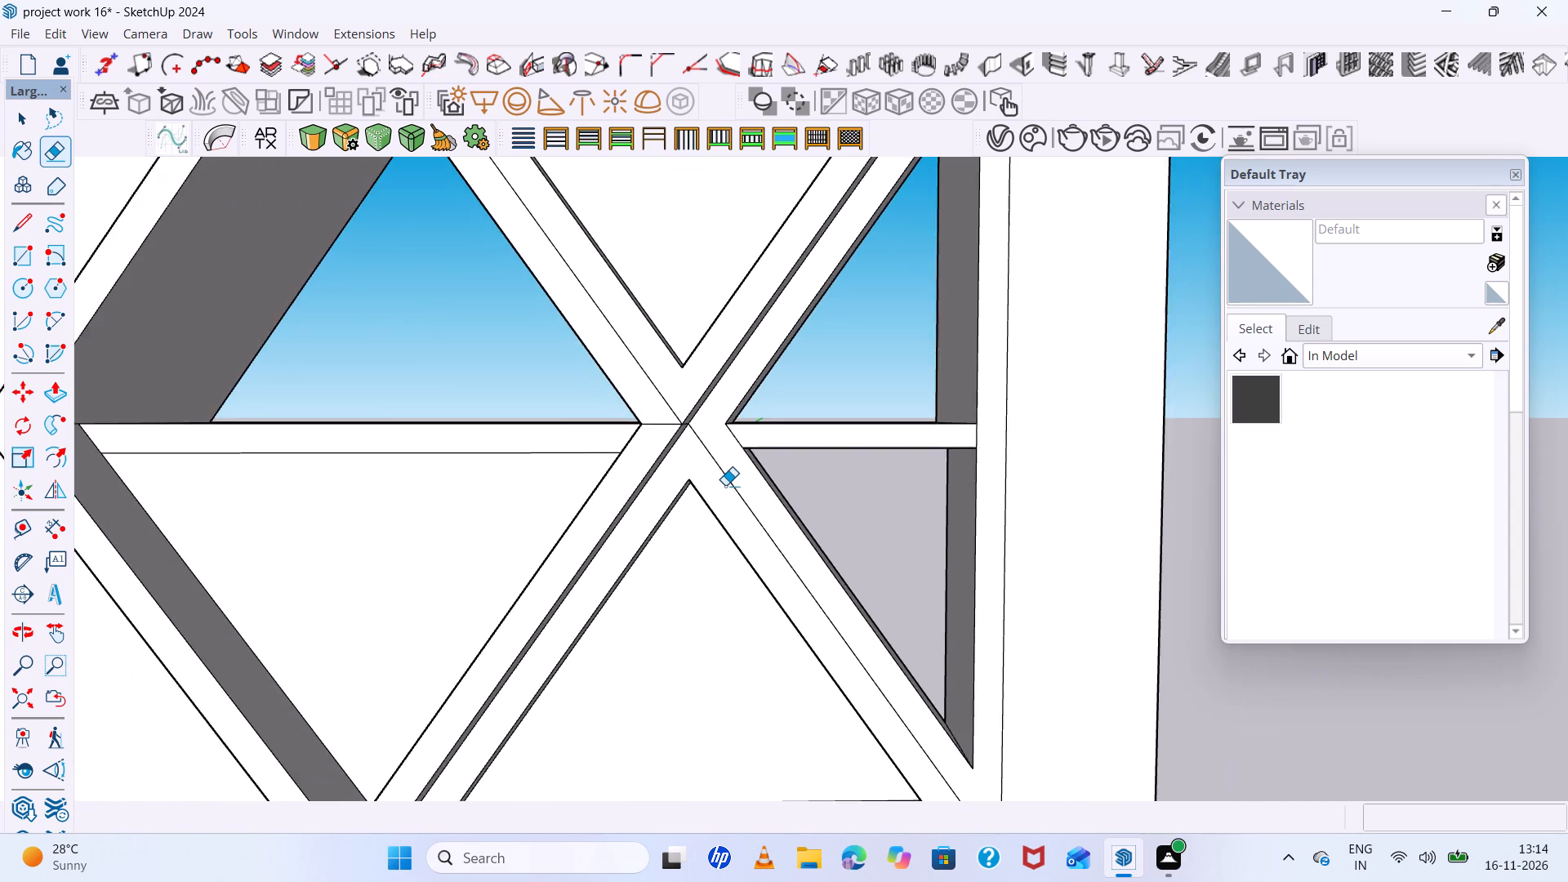
scroll(725, 485, down, 2)
middle_drag(648, 495, 749, 517)
scroll(684, 481, up, 3)
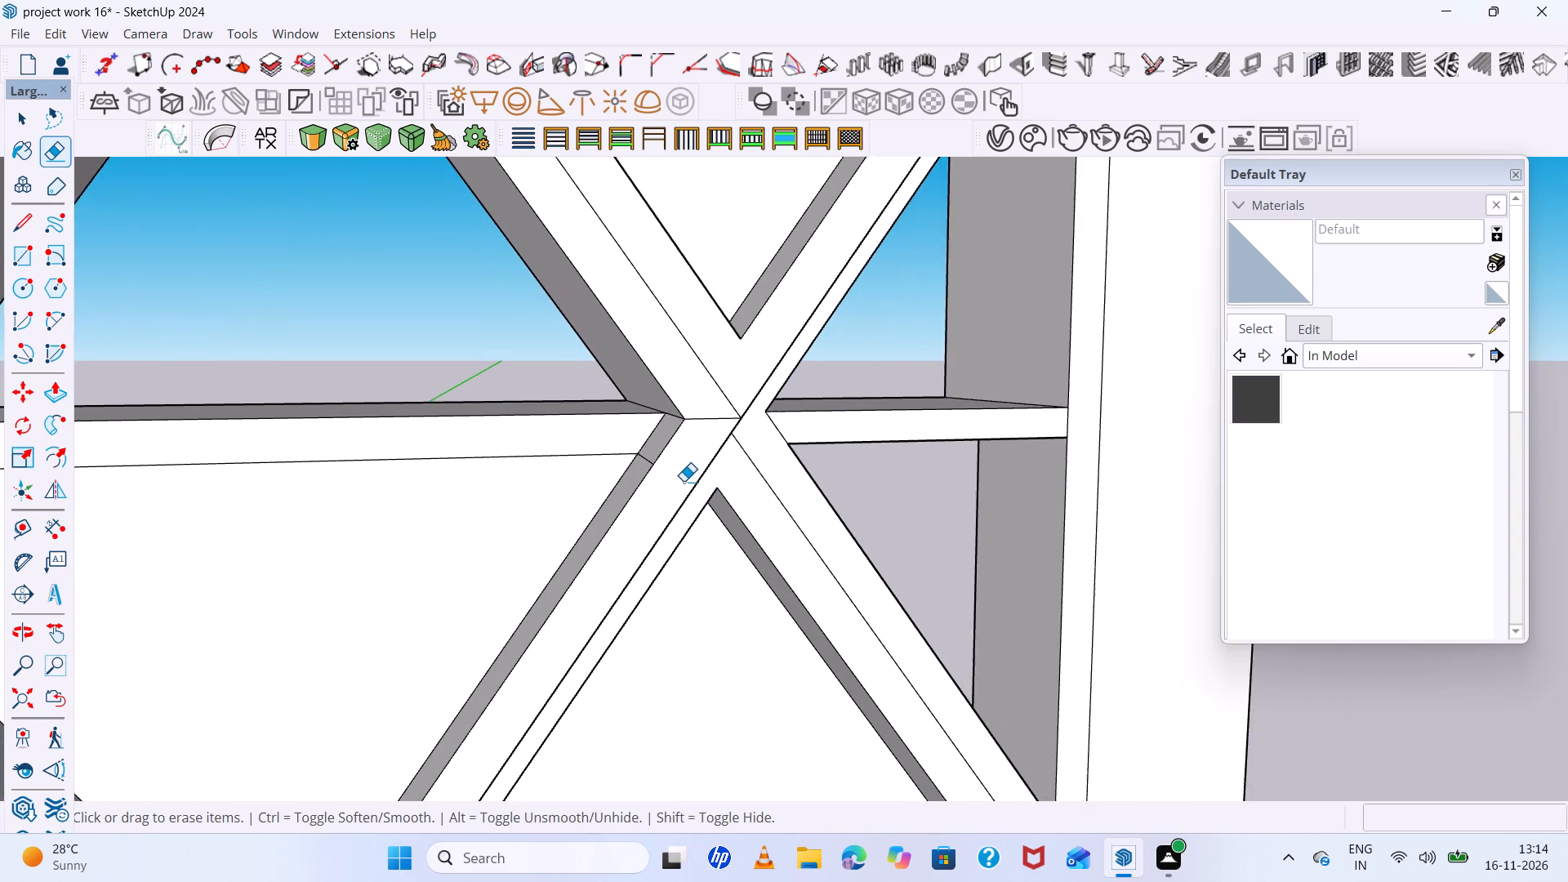
scroll(684, 481, up, 2)
scroll(684, 481, down, 4)
middle_drag(684, 481, 733, 497)
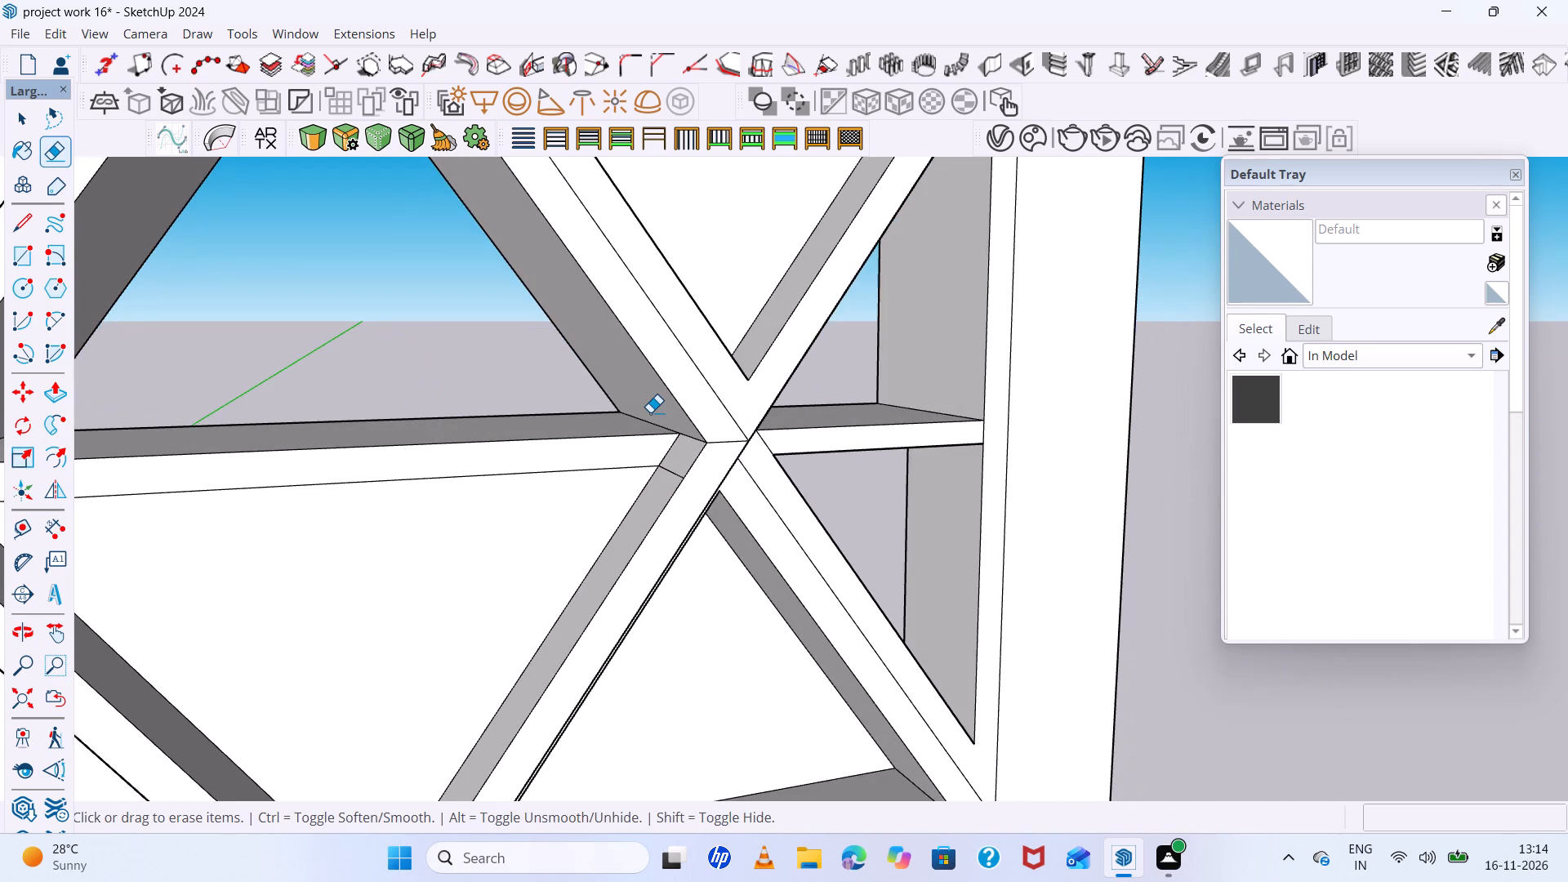
scroll(650, 412, up, 10)
scroll(650, 412, down, 4)
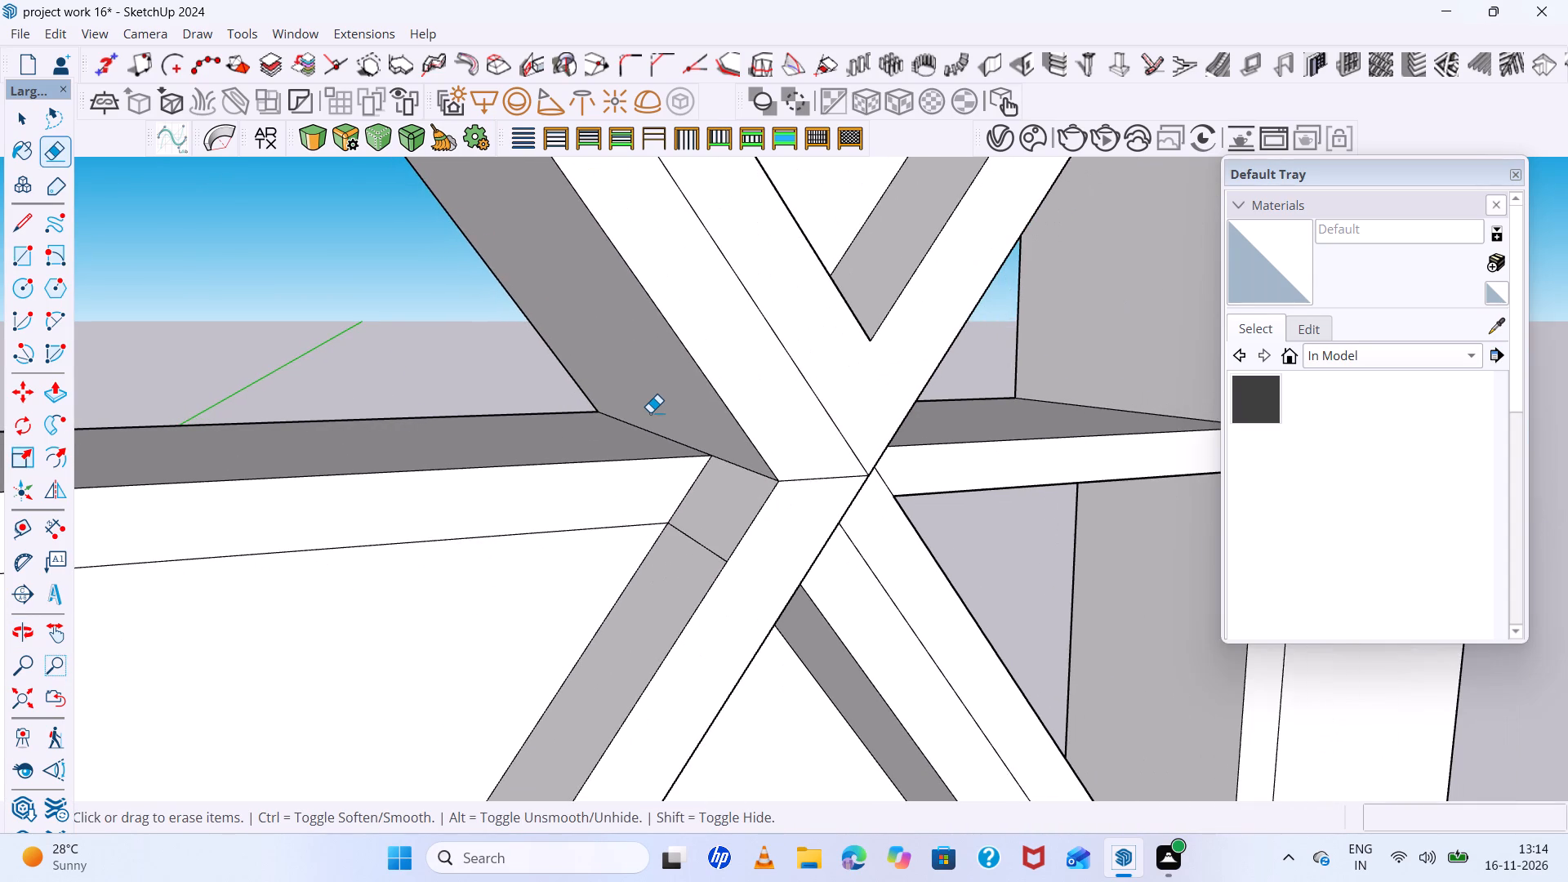
scroll(650, 412, up, 3)
scroll(650, 412, down, 2)
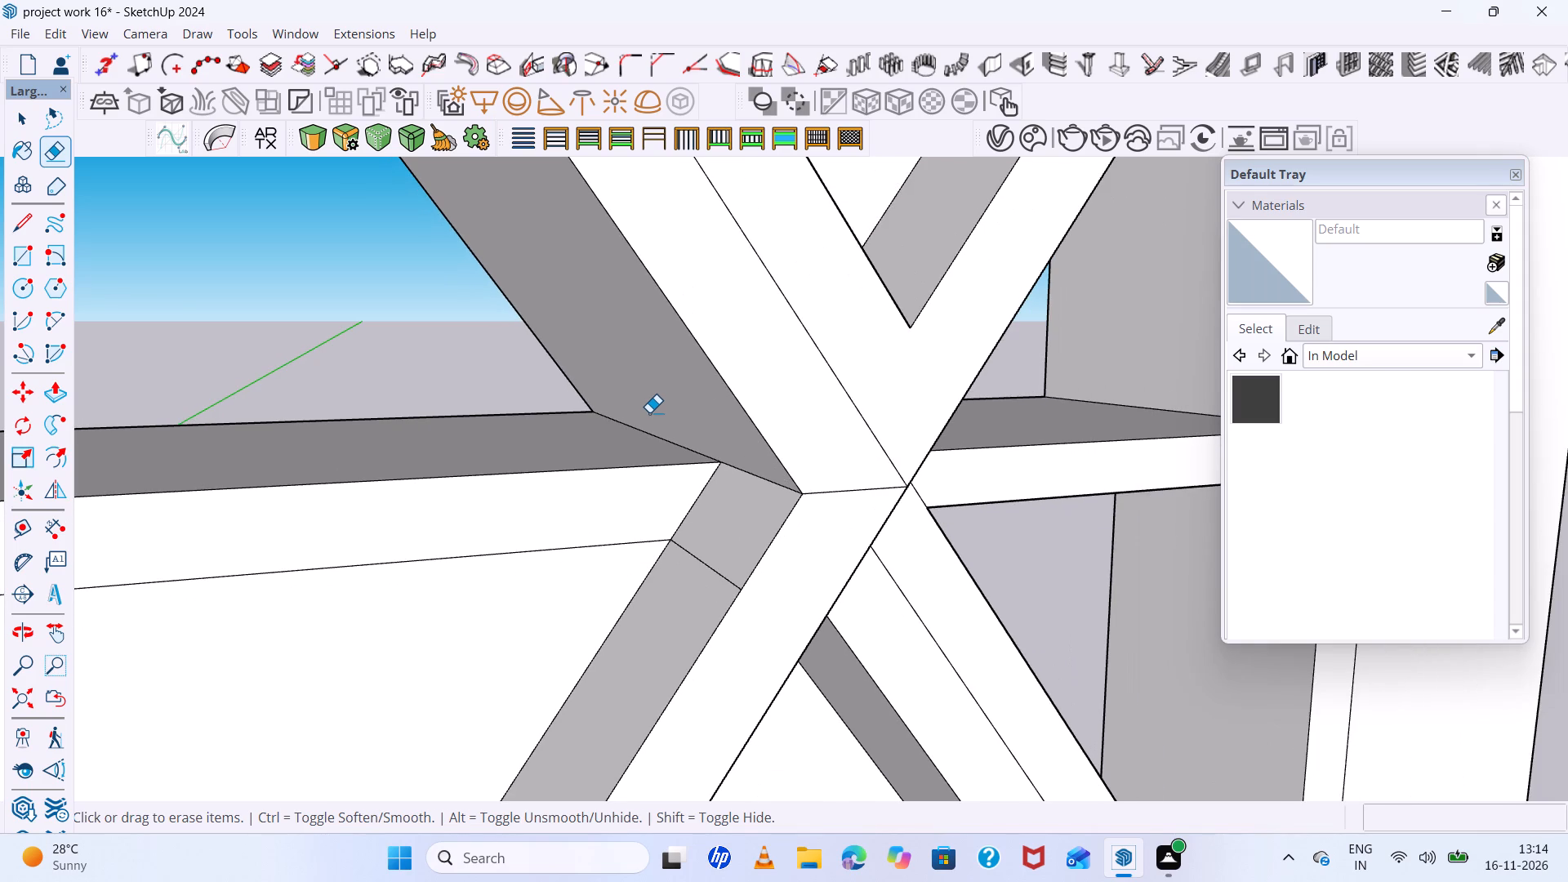
middle_drag(649, 415, 824, 479)
drag(826, 569, 825, 626)
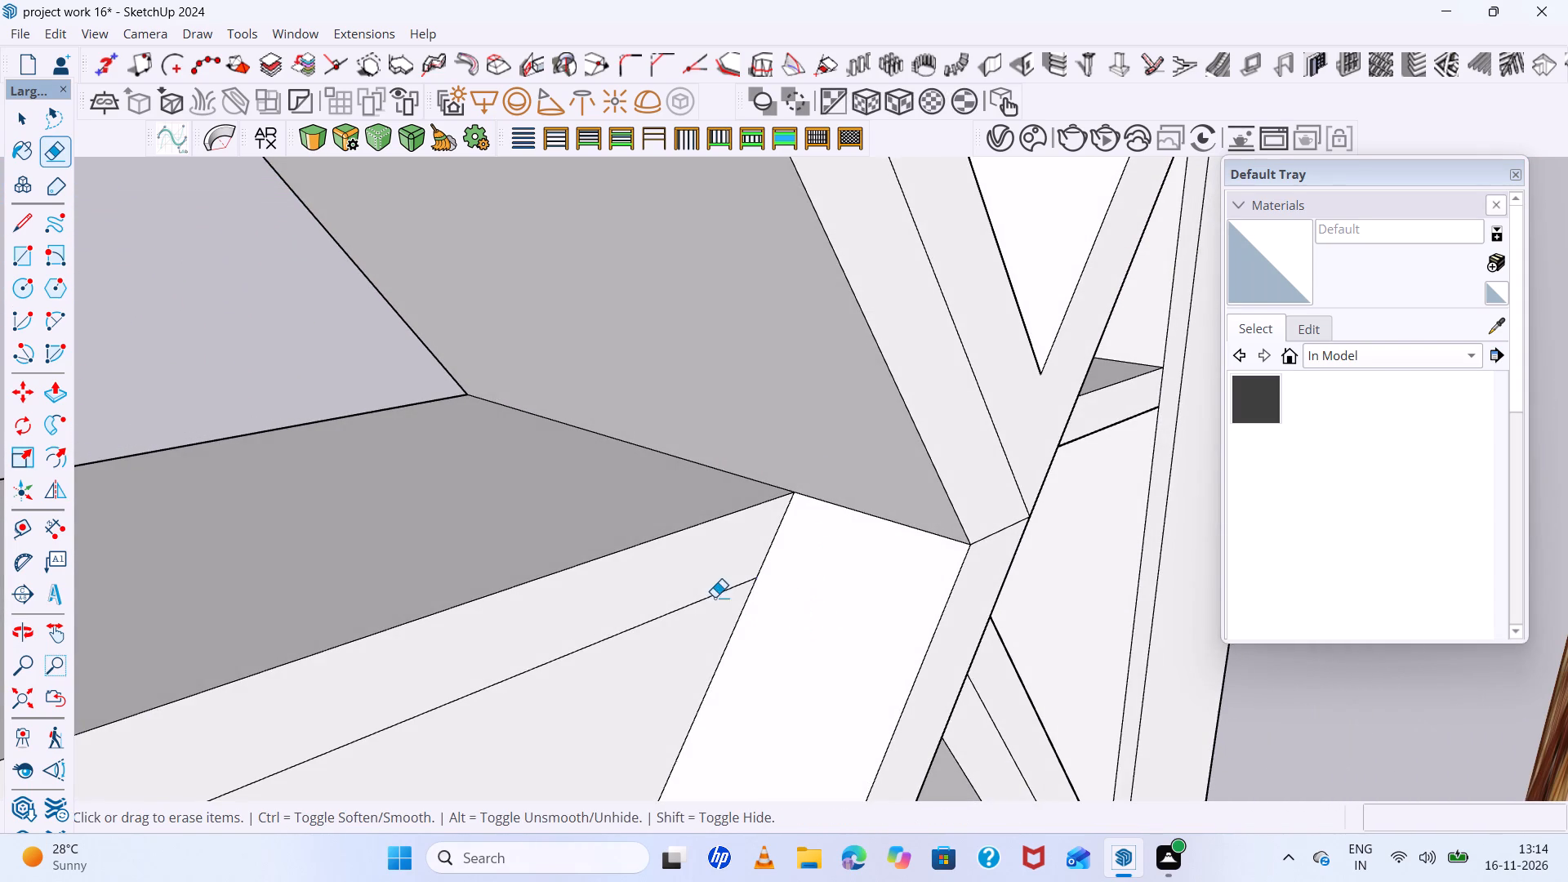
Compare the raised diamond frames of the lattice panel with the reference image.
scroll(710, 593, down, 7)
scroll(623, 492, down, 12)
middle_drag(654, 580, 265, 447)
scroll(265, 447, up, 1)
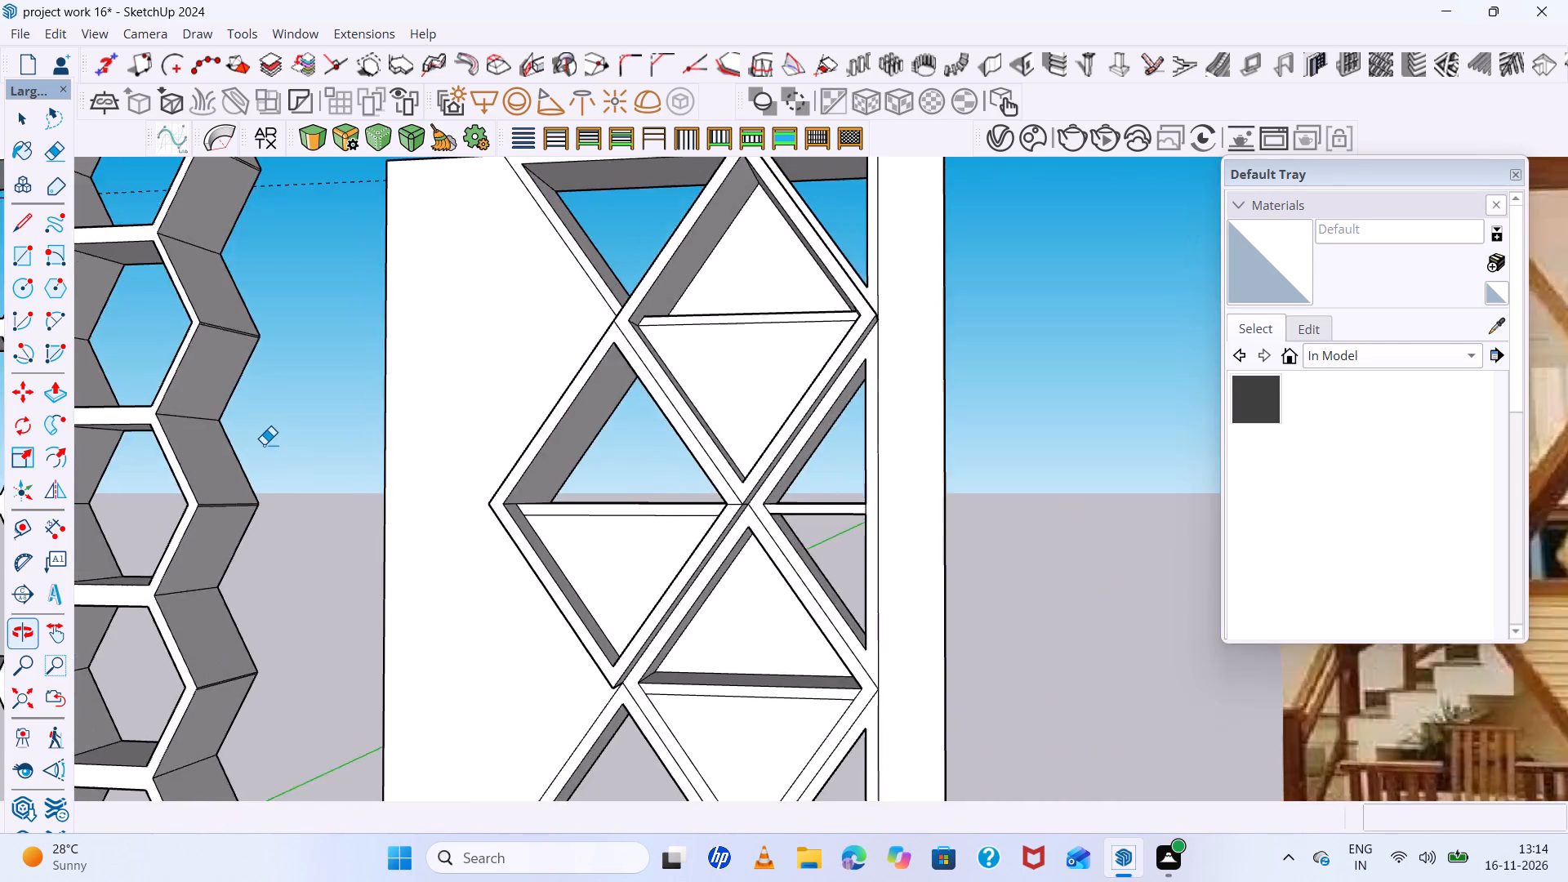
scroll(277, 445, down, 11)
scroll(662, 538, down, 6)
scroll(597, 473, up, 16)
middle_drag(526, 458, 447, 290)
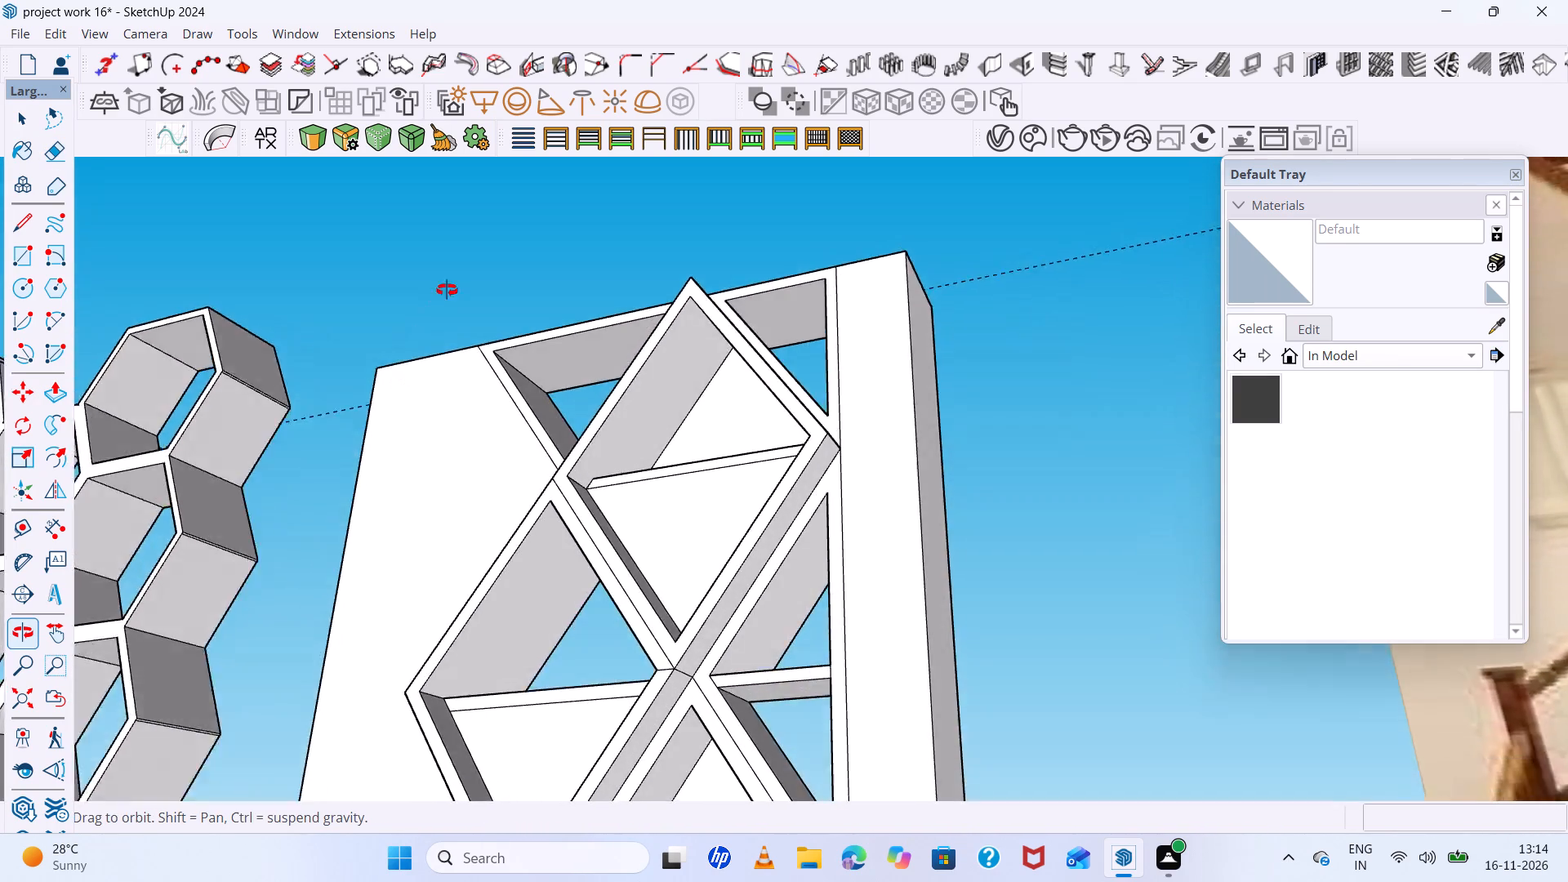
middle_drag(447, 290, 645, 329)
scroll(577, 321, down, 13)
scroll(1031, 466, up, 7)
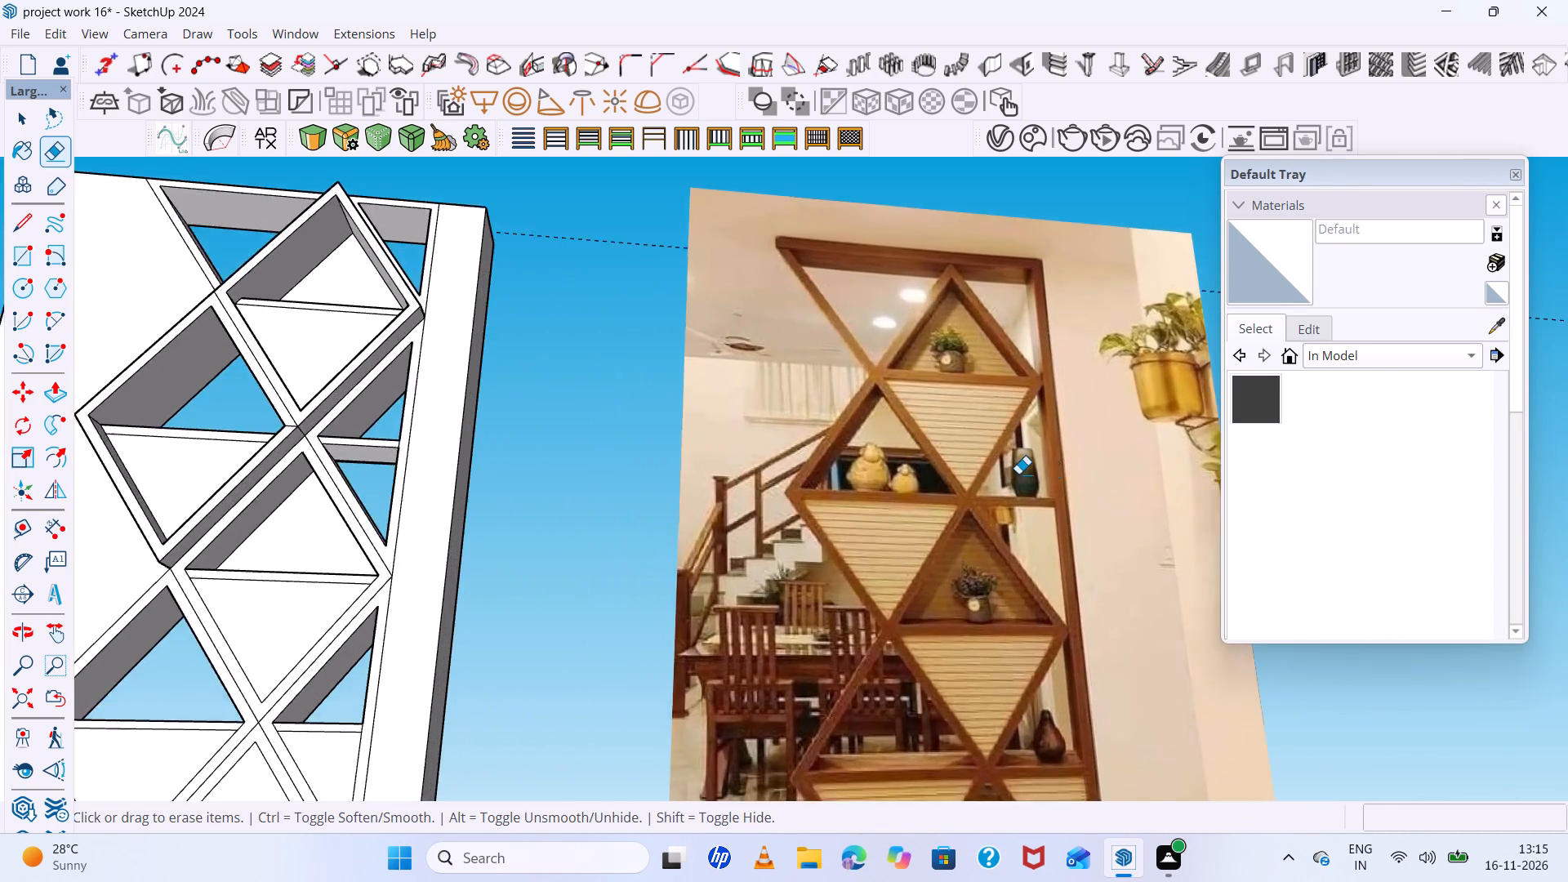
scroll(1018, 474, up, 2)
middle_drag(856, 461, 696, 506)
scroll(696, 506, up, 1)
scroll(697, 506, down, 10)
scroll(448, 464, up, 8)
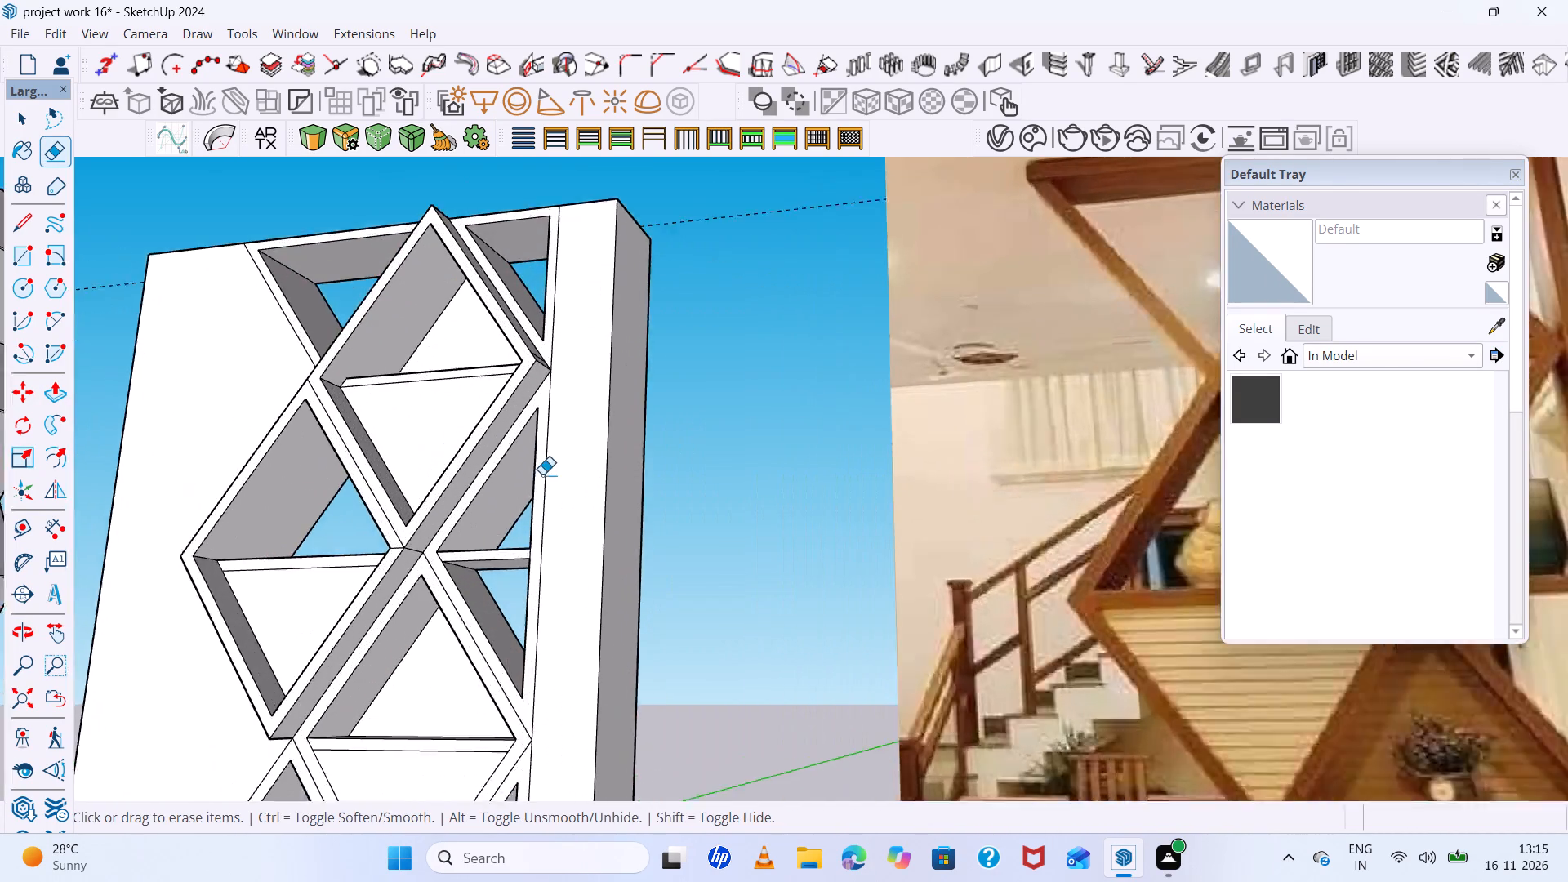
Push/Pull the half-diamond frame face beside the right post, below the top diamond, outward 1" to match the raised frames.
scroll(542, 474, up, 2)
middle_drag(546, 481, 608, 572)
key(space)
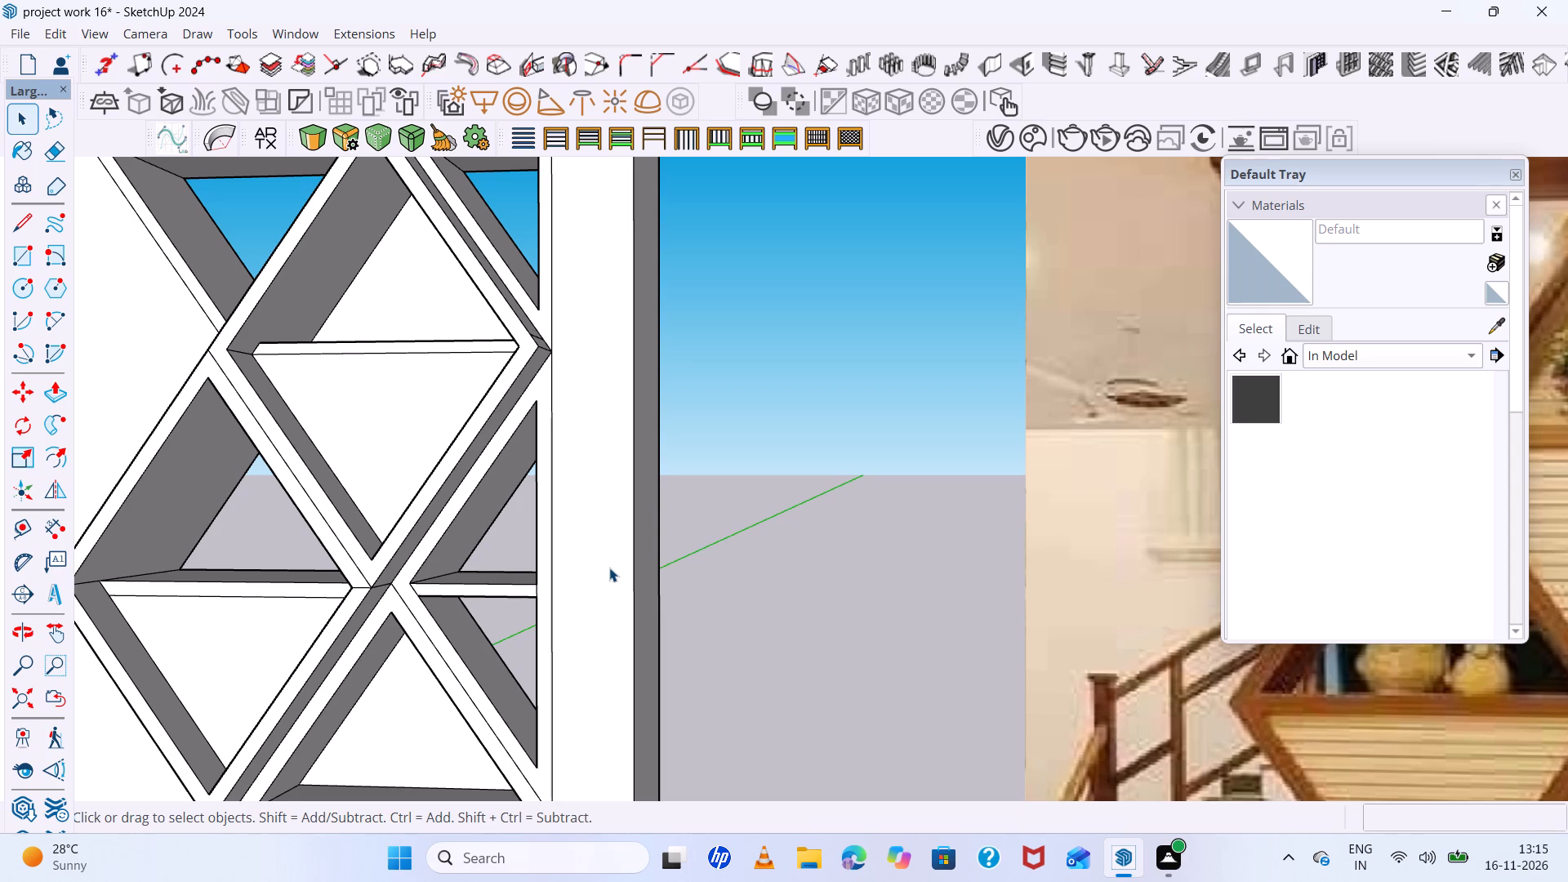
scroll(609, 568, down, 2)
scroll(609, 568, up, 5)
scroll(584, 551, down, 3)
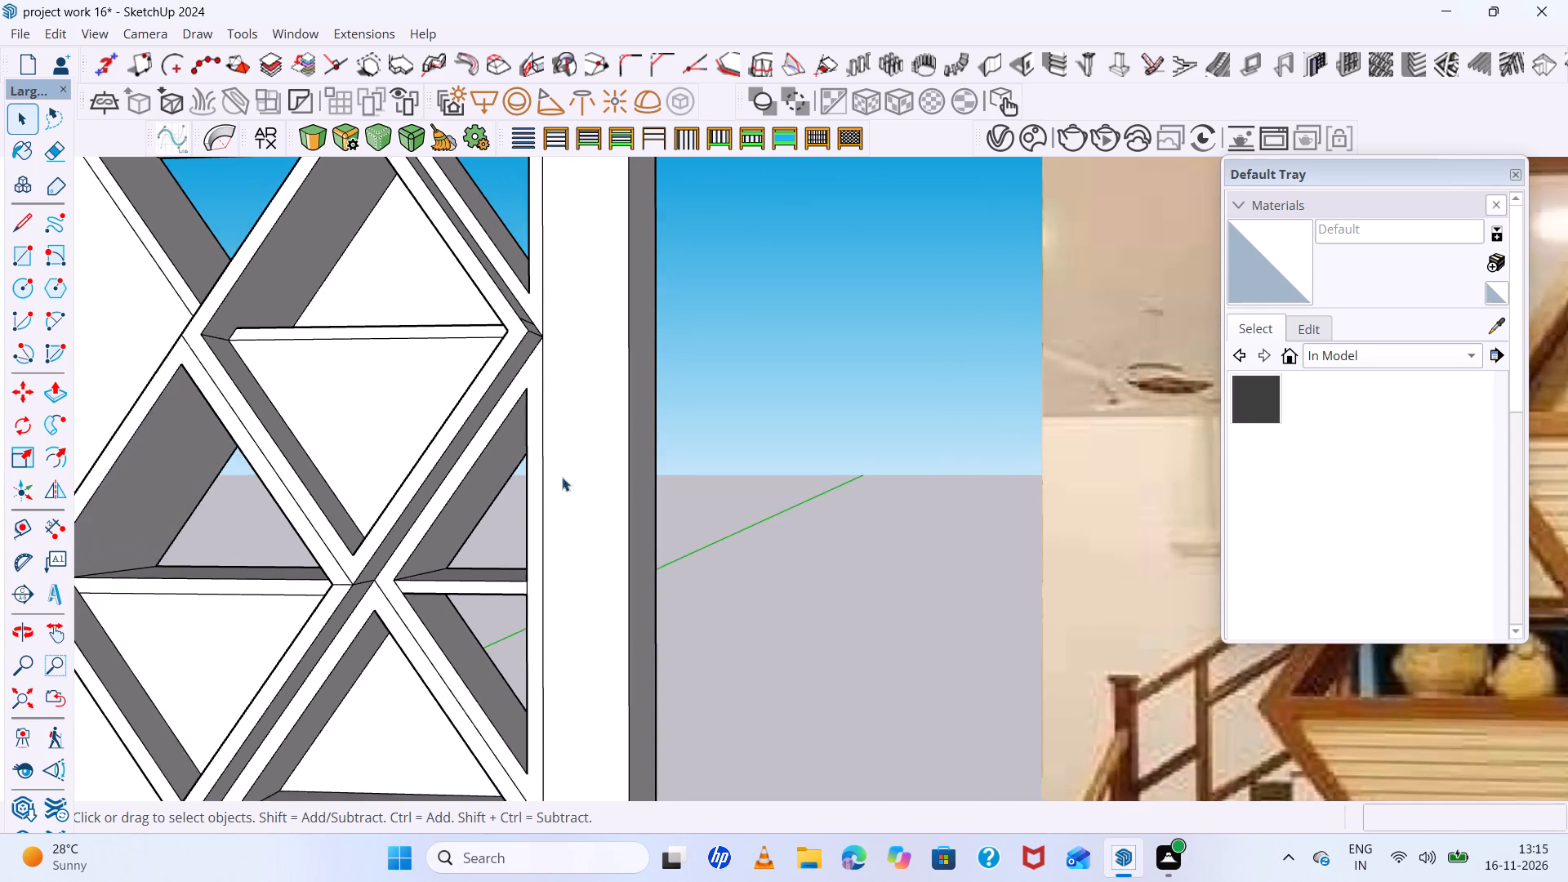
scroll(553, 432, up, 10)
click(521, 363)
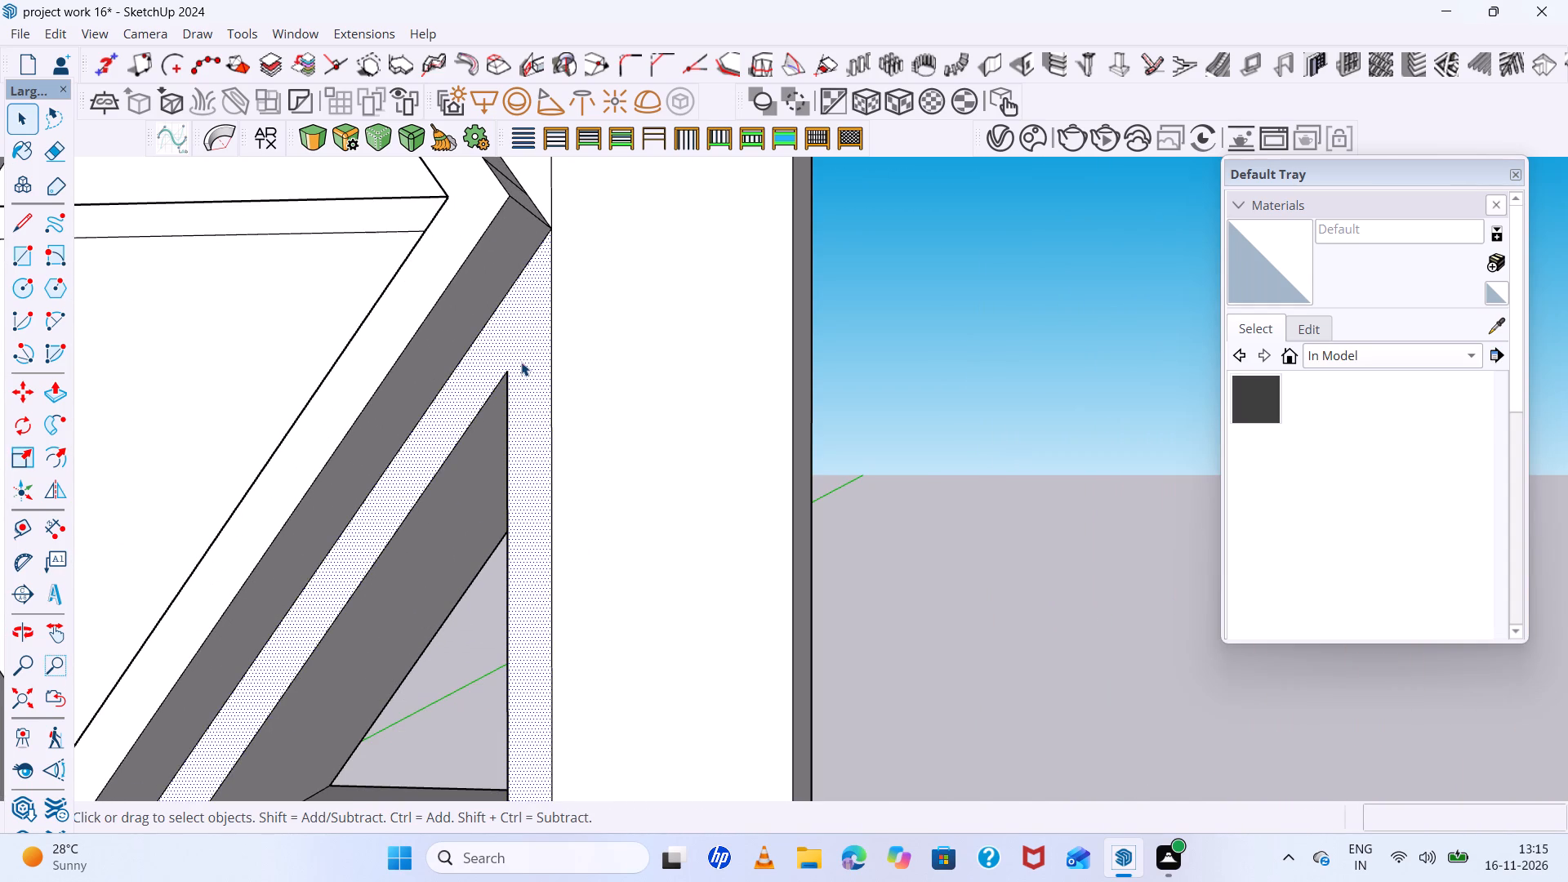
key(p)
click(521, 362)
scroll(496, 363, down, 5)
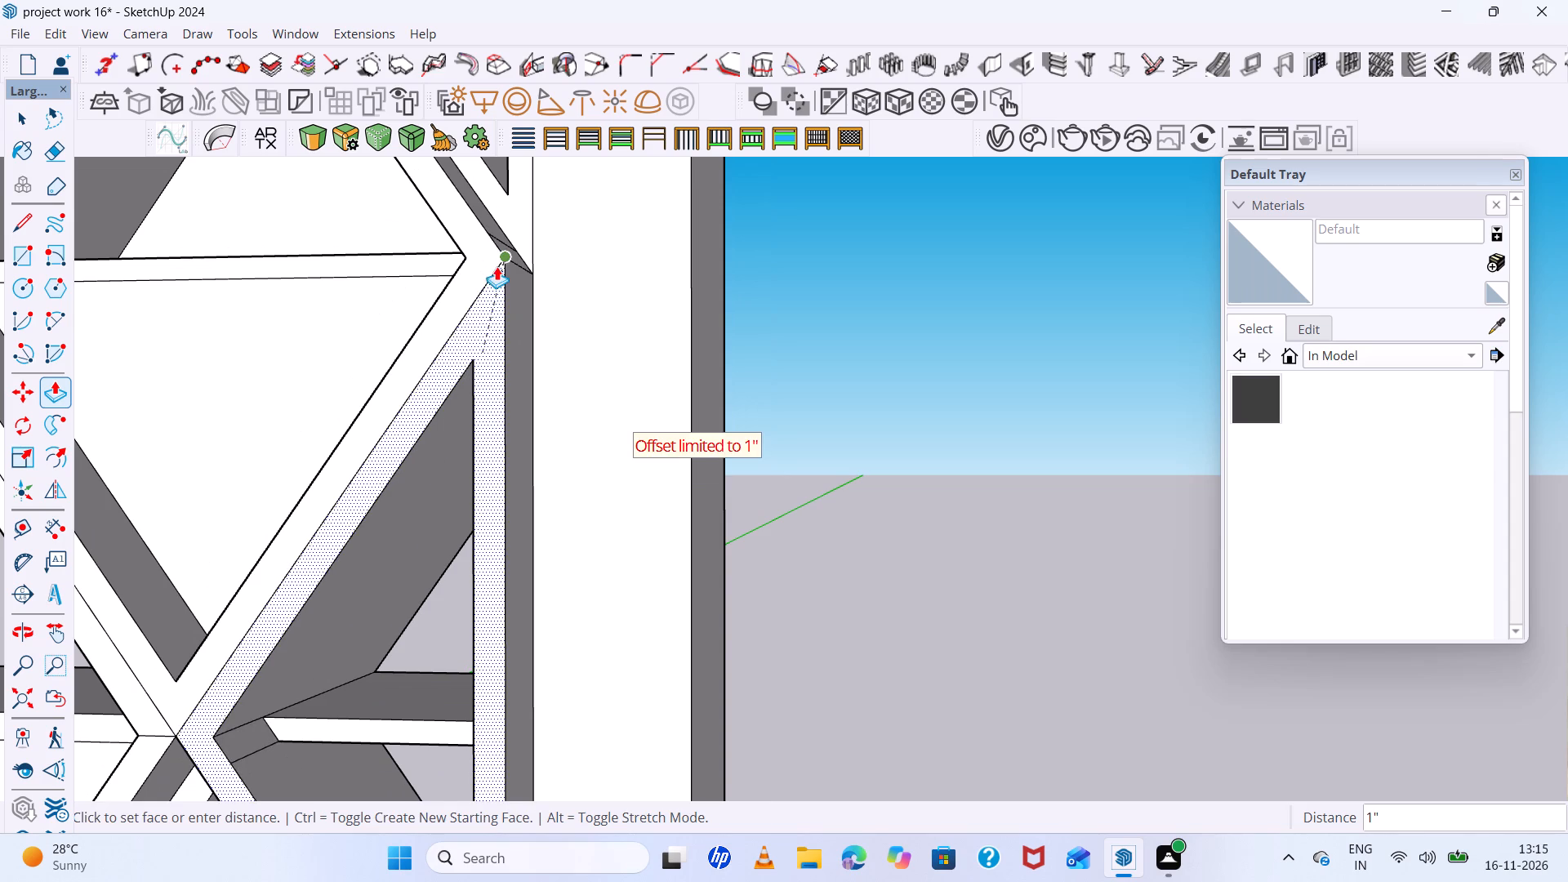
click(497, 264)
Examine the raised half-diamond frame and the neighbouring diamonds against the reference image.
scroll(619, 431, down, 10)
scroll(577, 483, down, 4)
middle_drag(531, 533, 647, 604)
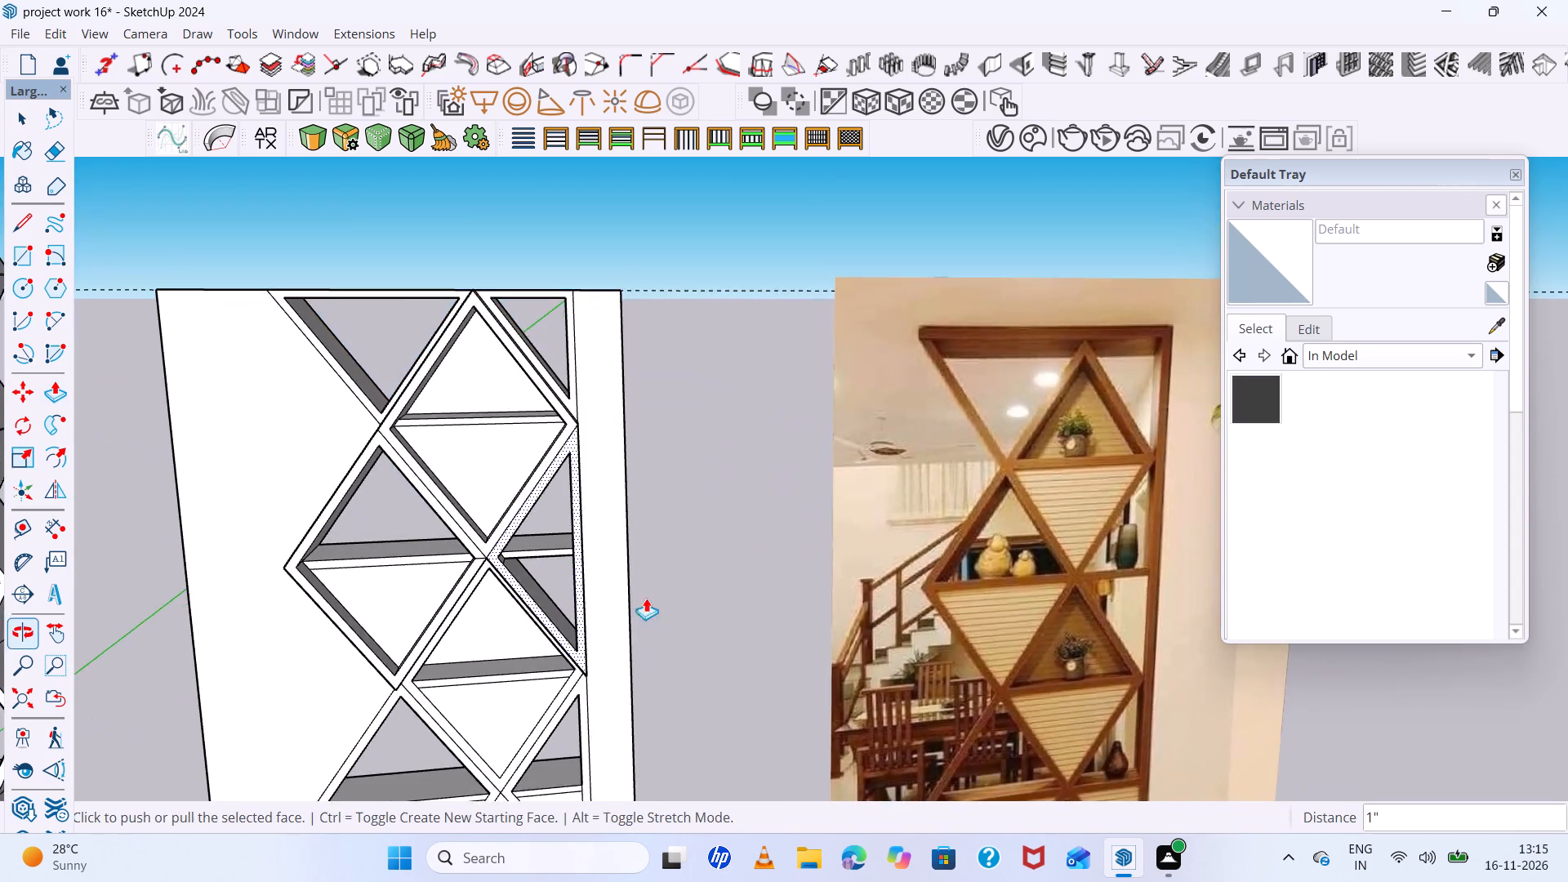
scroll(548, 570, up, 6)
middle_drag(483, 546, 341, 434)
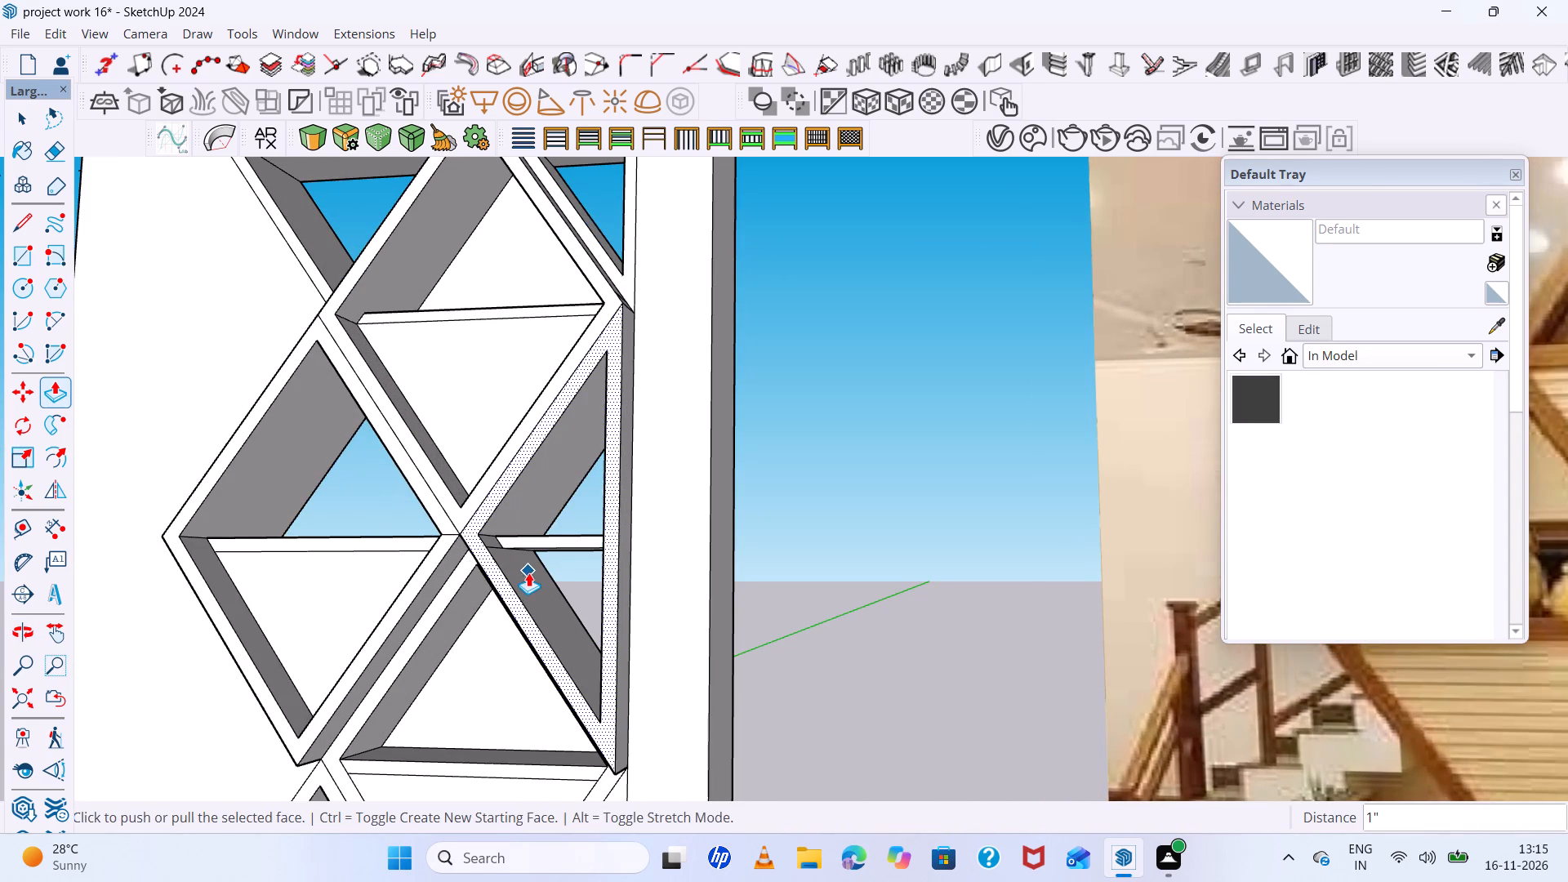
scroll(528, 572, down, 3)
key(space)
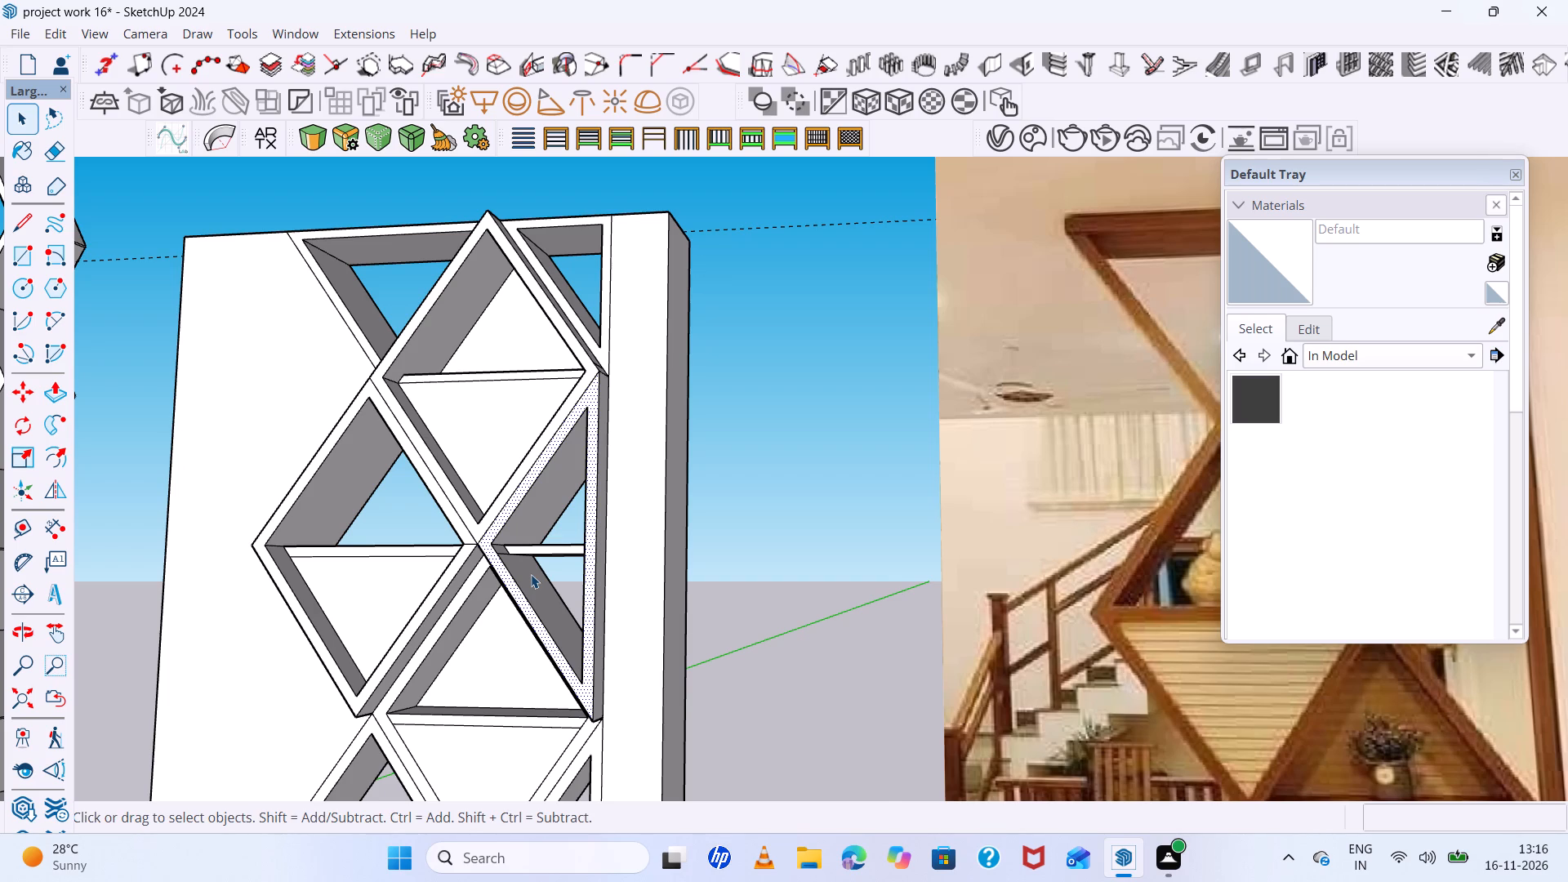
scroll(531, 574, down, 2)
scroll(531, 574, up, 2)
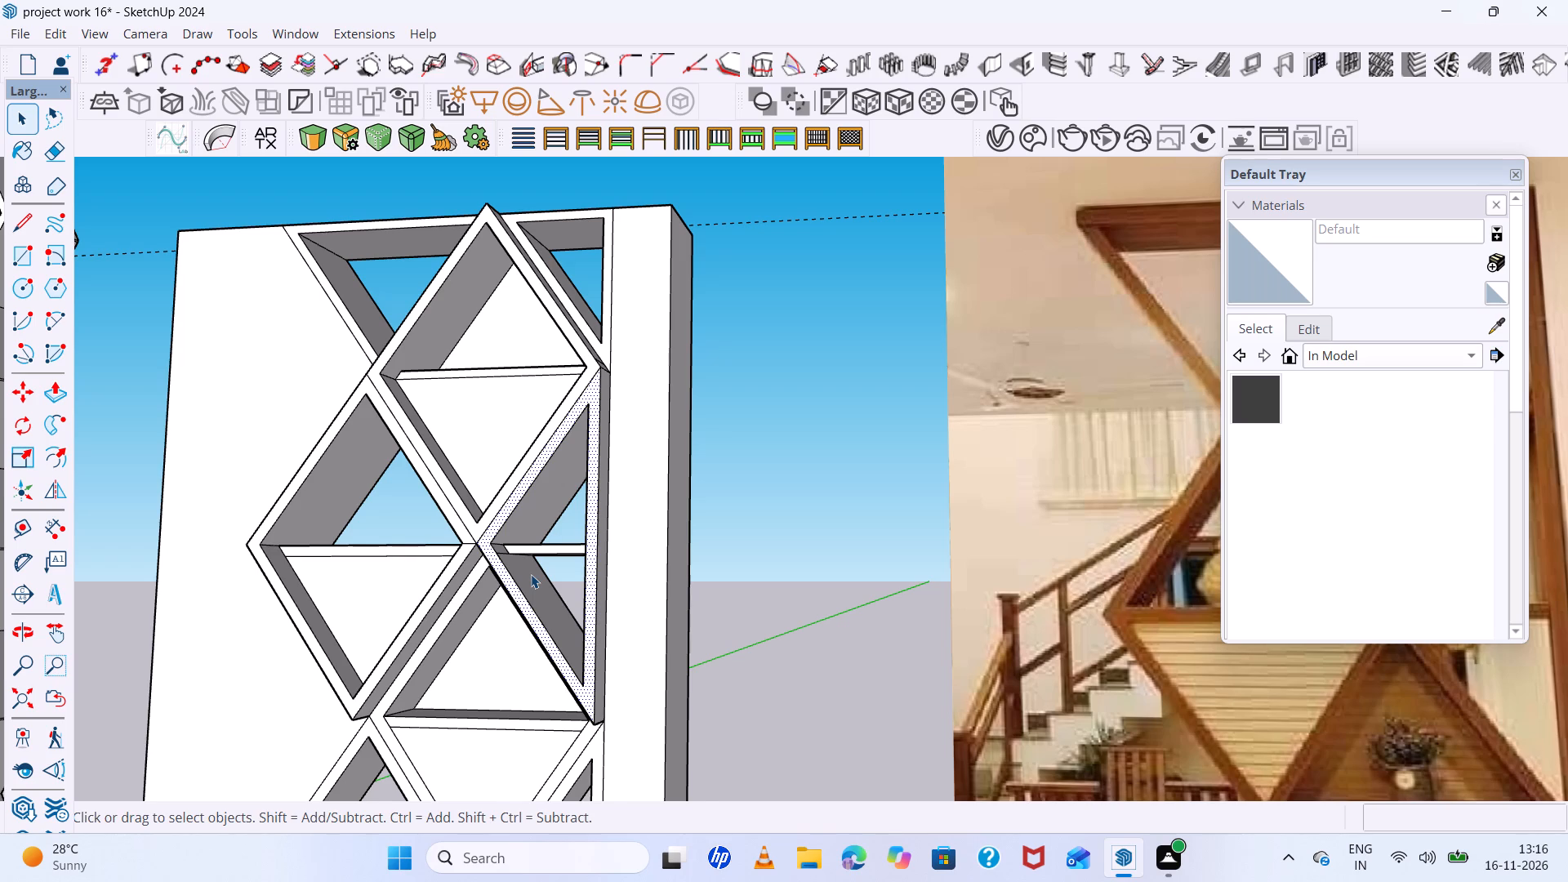
scroll(531, 574, up, 1)
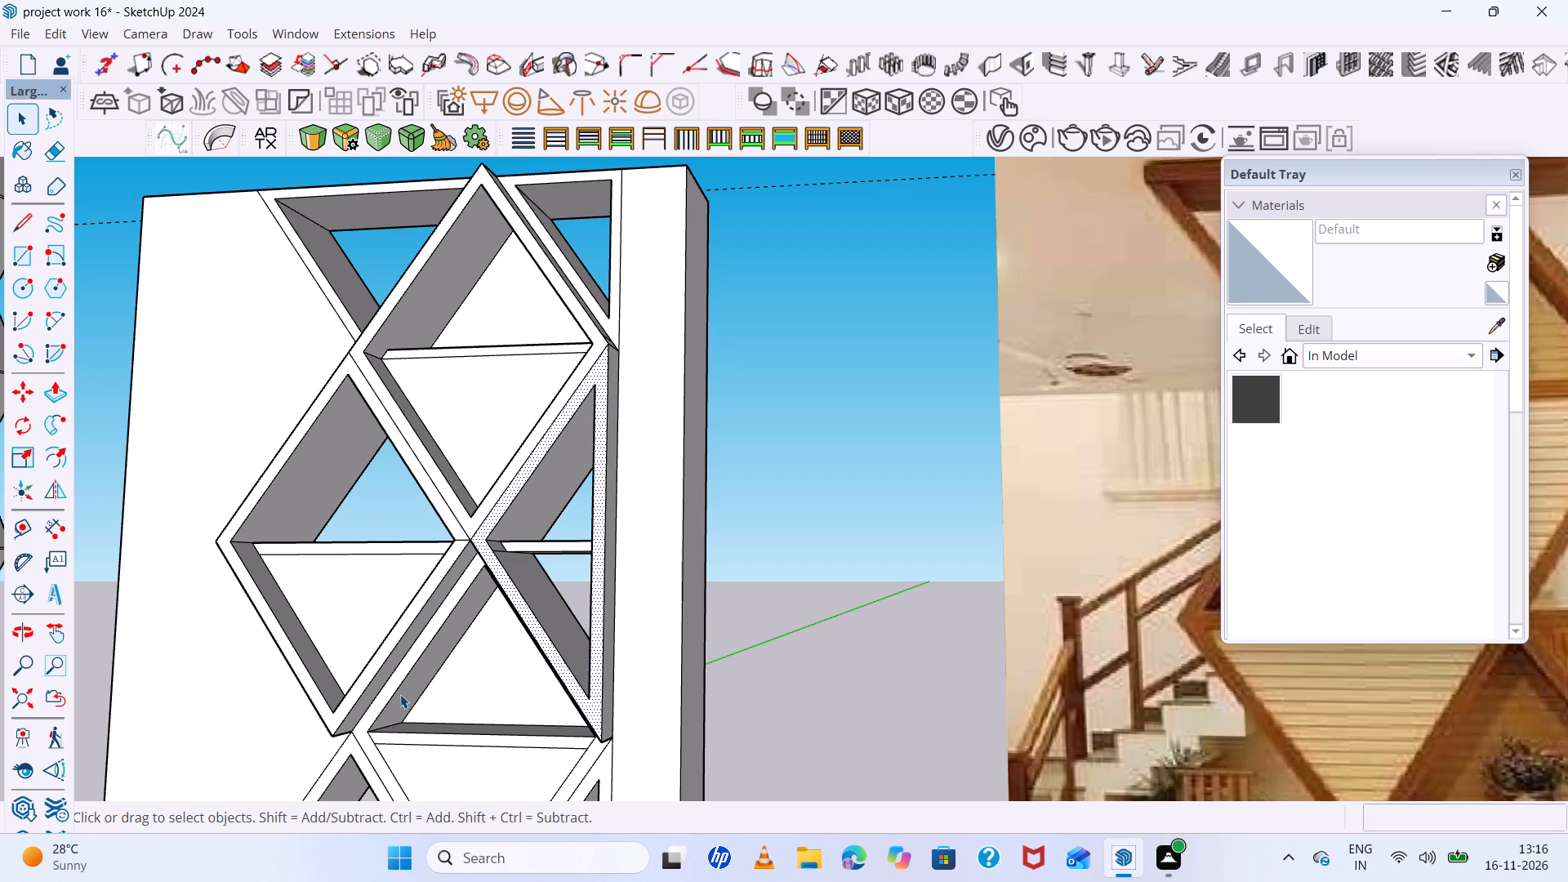
scroll(399, 693, down, 1)
scroll(399, 693, up, 4)
scroll(399, 693, down, 1)
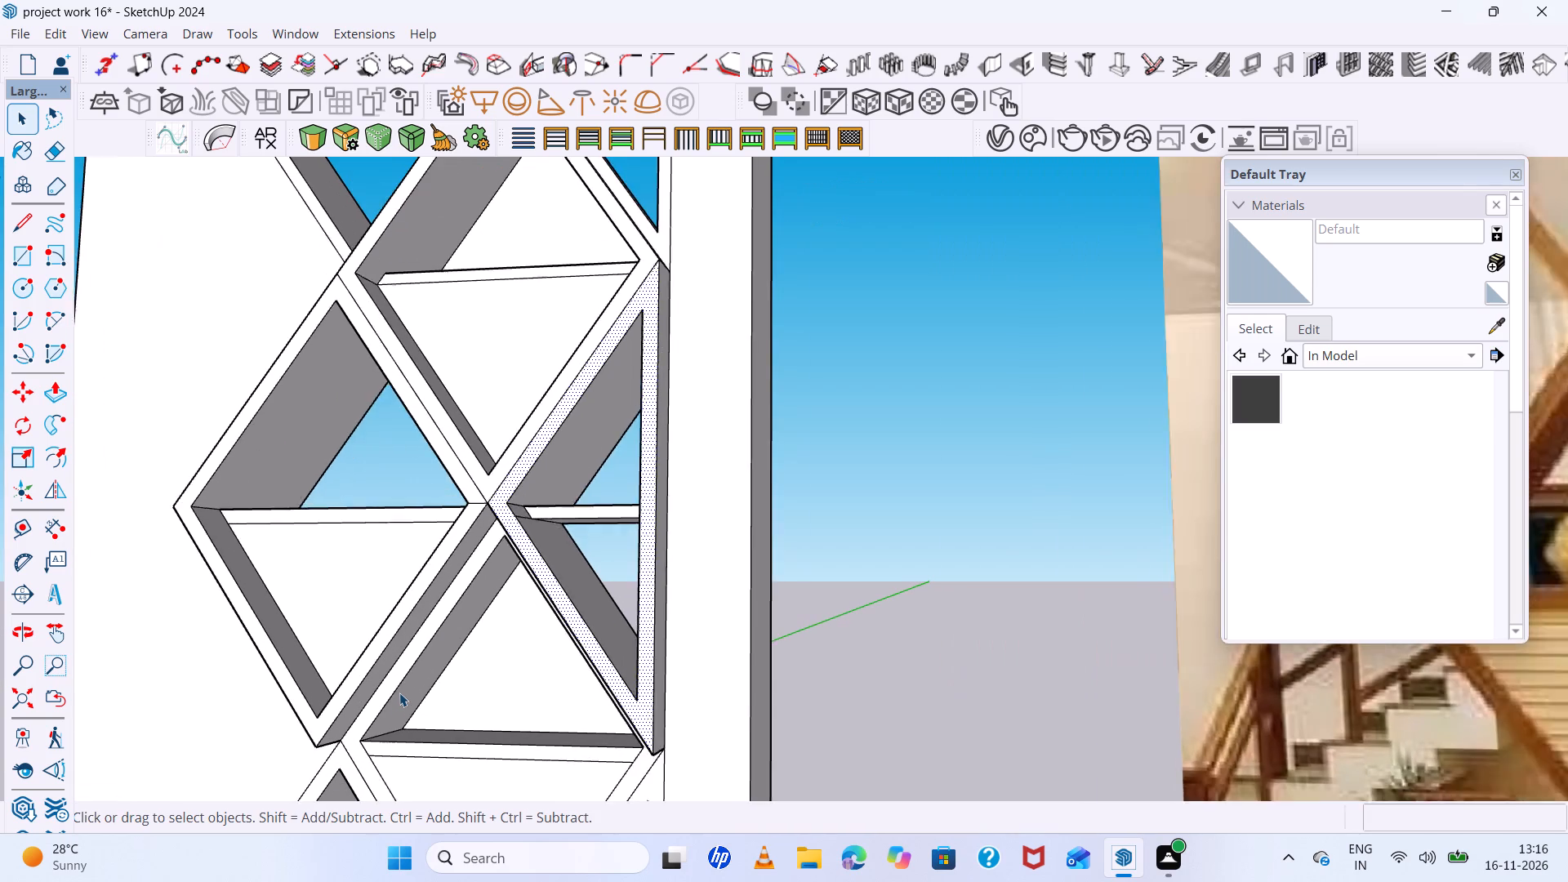
scroll(399, 693, down, 2)
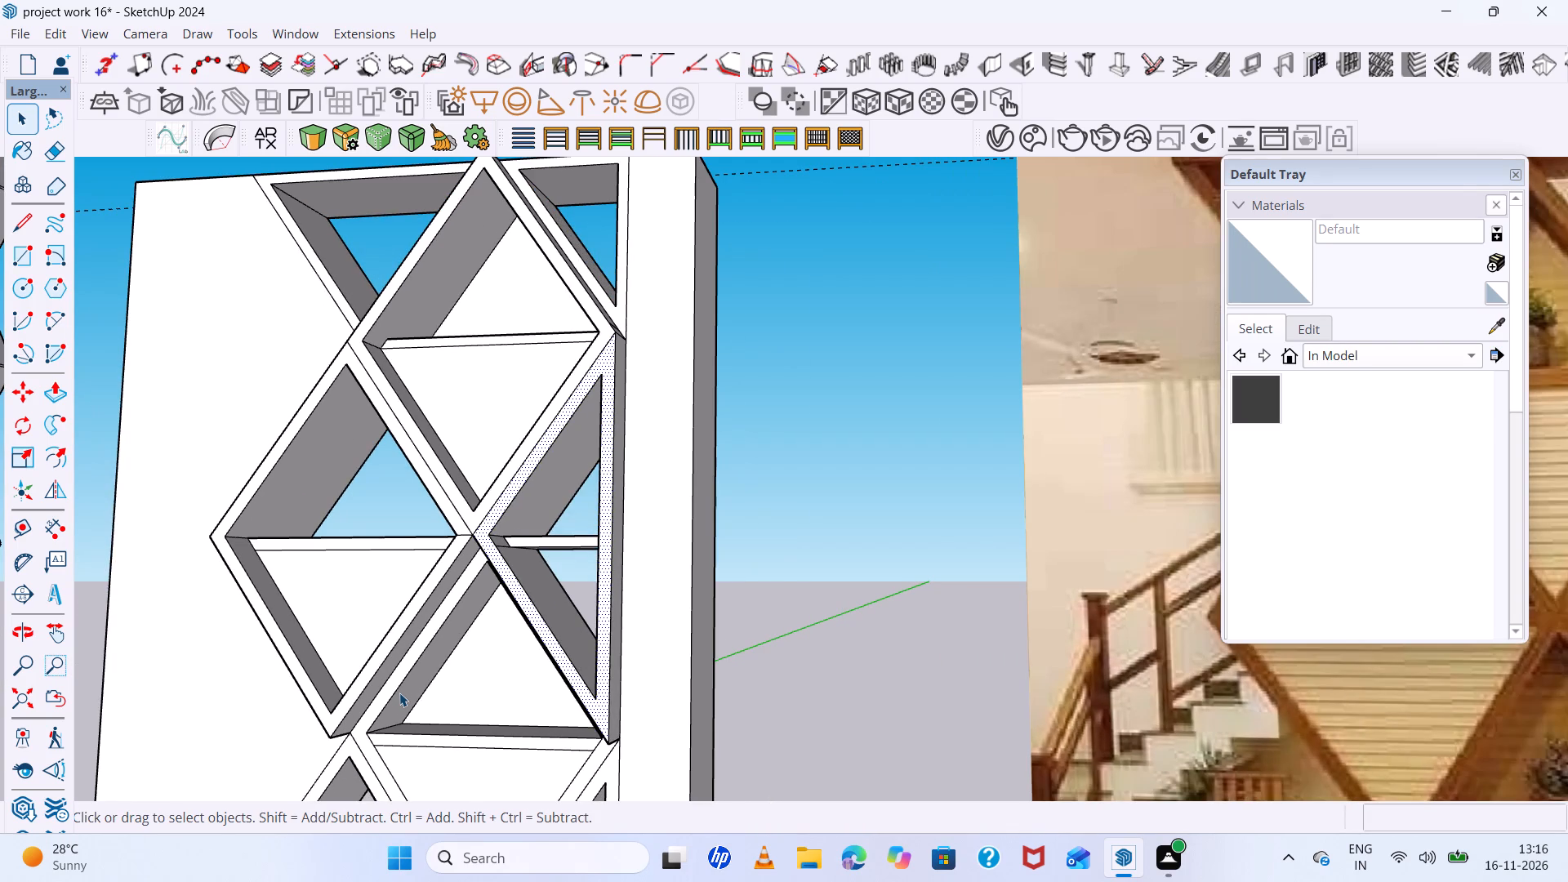
Examine the raised frames of the diamond lattice panel and compare them with the reference image.
scroll(399, 693, up, 3)
scroll(399, 693, down, 4)
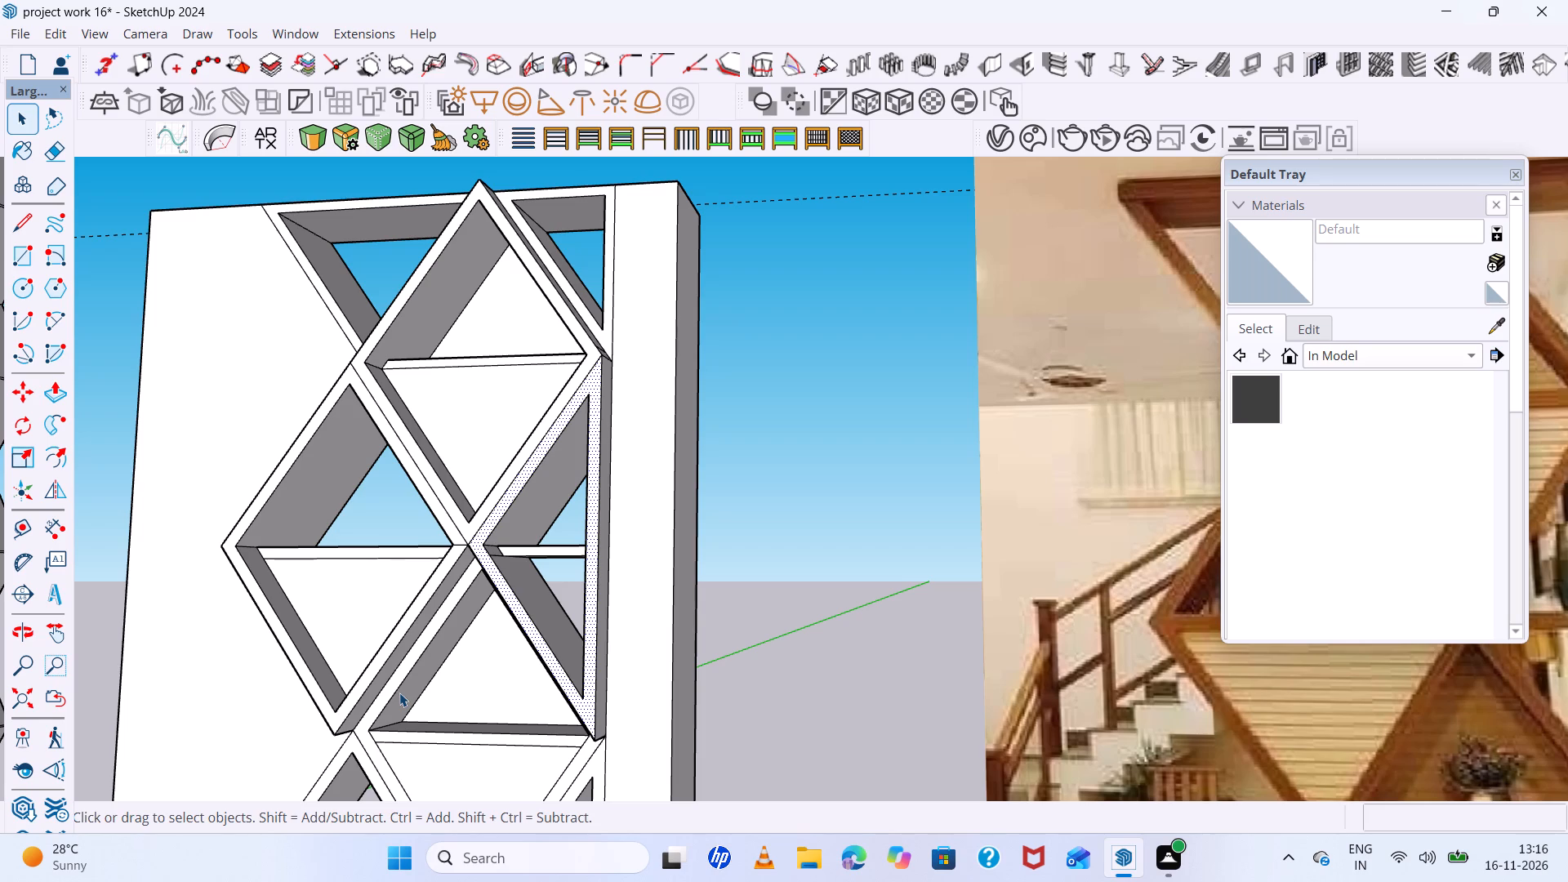
scroll(399, 693, up, 4)
scroll(399, 693, down, 5)
middle_drag(399, 692, 434, 690)
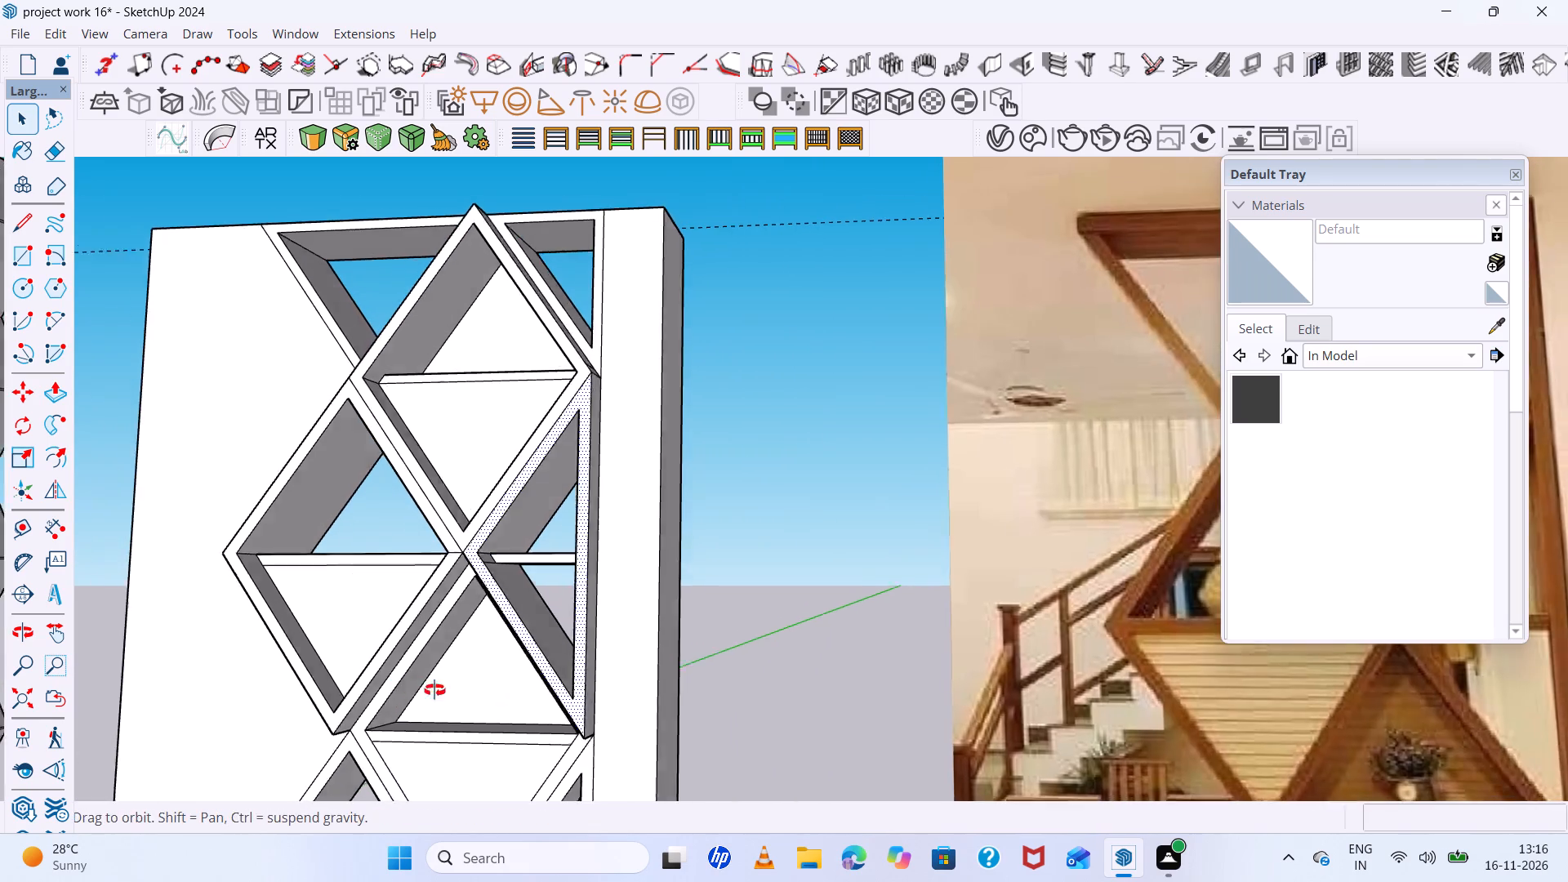
middle_drag(434, 690, 548, 691)
middle_drag(548, 691, 341, 696)
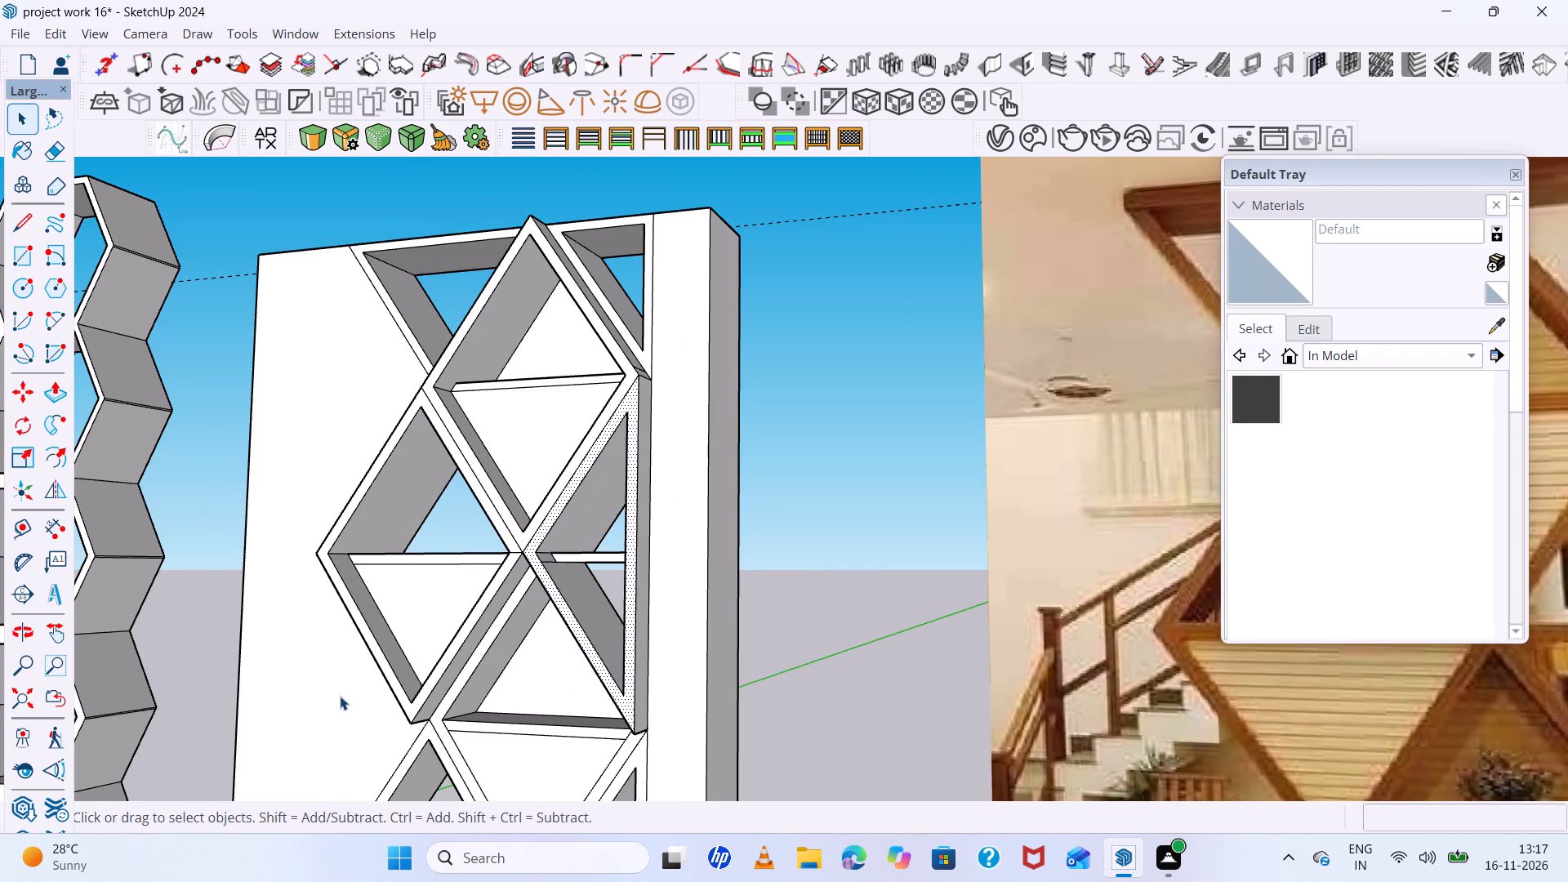
scroll(341, 696, down, 5)
scroll(472, 670, up, 5)
scroll(526, 631, down, 5)
middle_drag(526, 631, 605, 622)
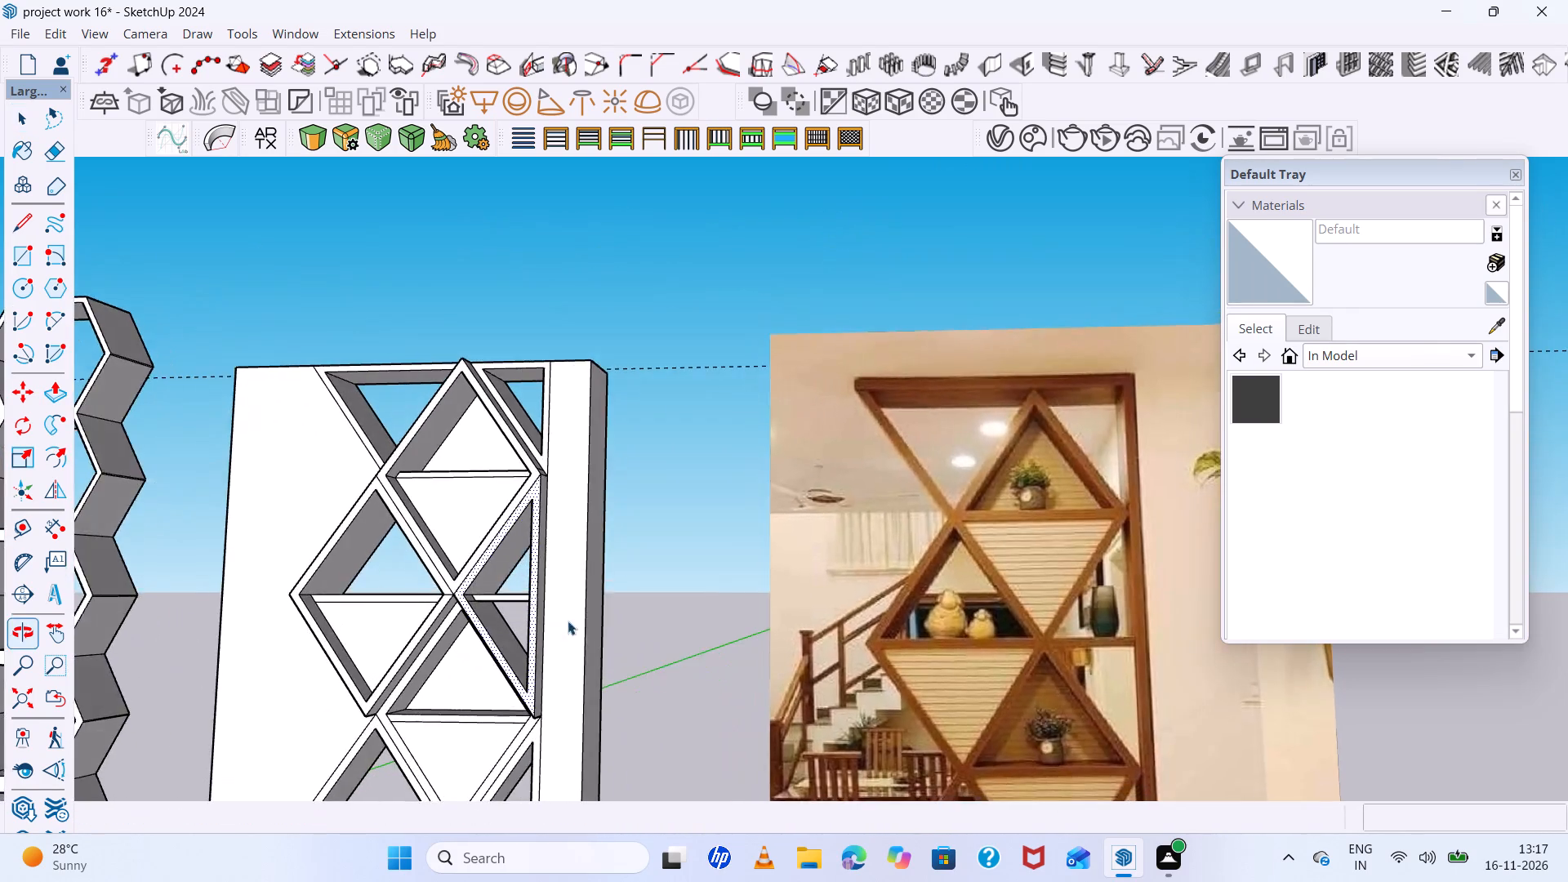
Draw two short lines across the third diamond's frame at its corner beside the right post, in line with the crossbar's edges.
scroll(429, 633, up, 10)
middle_drag(448, 599, 609, 623)
scroll(543, 610, up, 6)
click(502, 587)
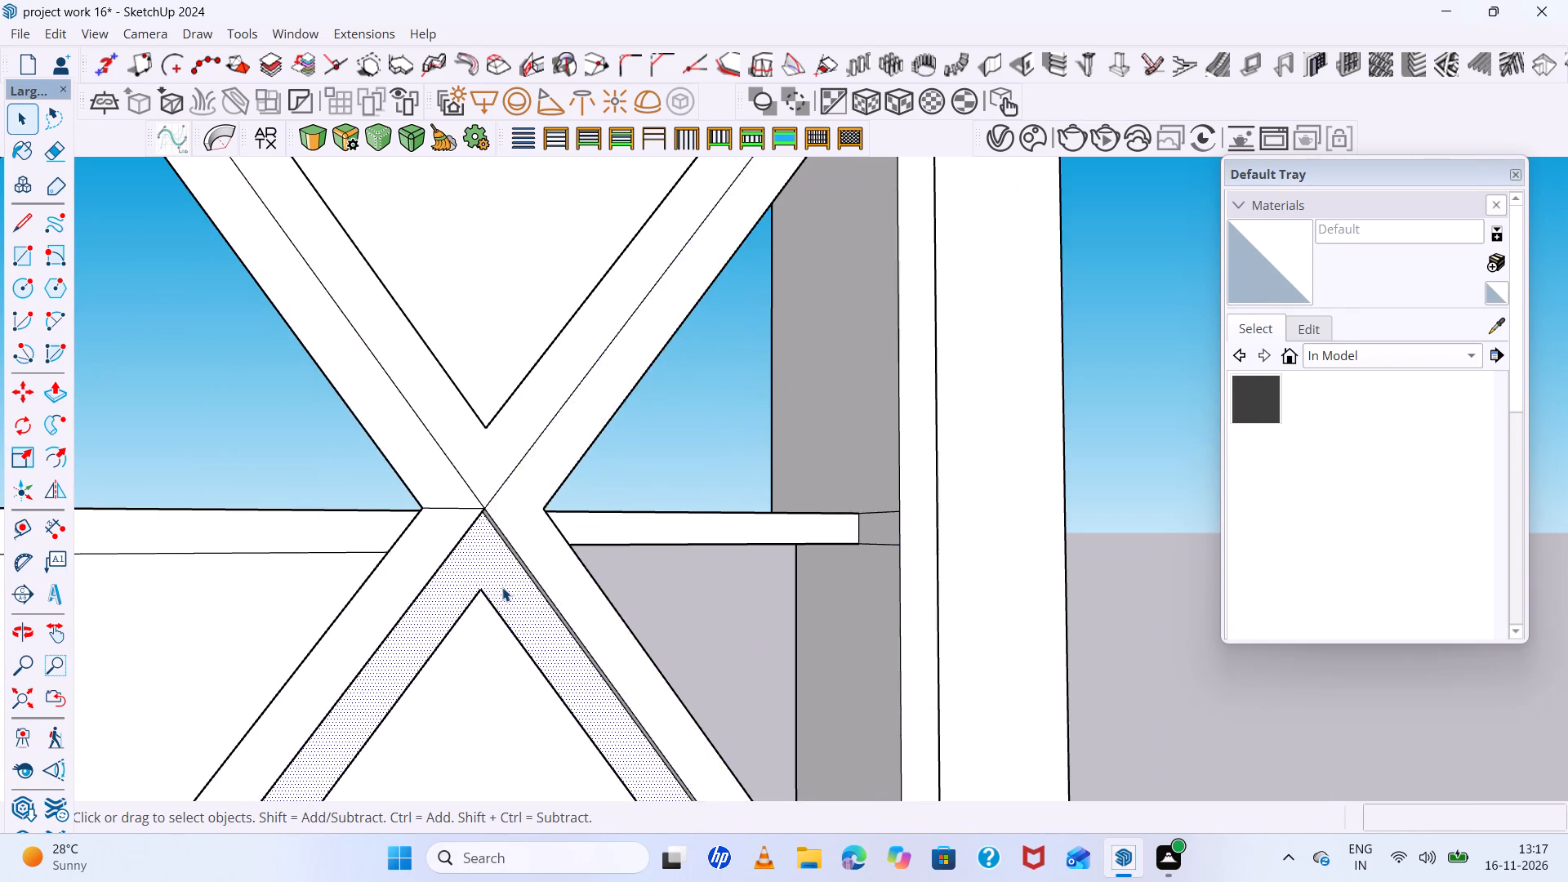
scroll(502, 587, up, 4)
scroll(477, 551, down, 20)
scroll(477, 551, down, 2)
scroll(608, 693, up, 9)
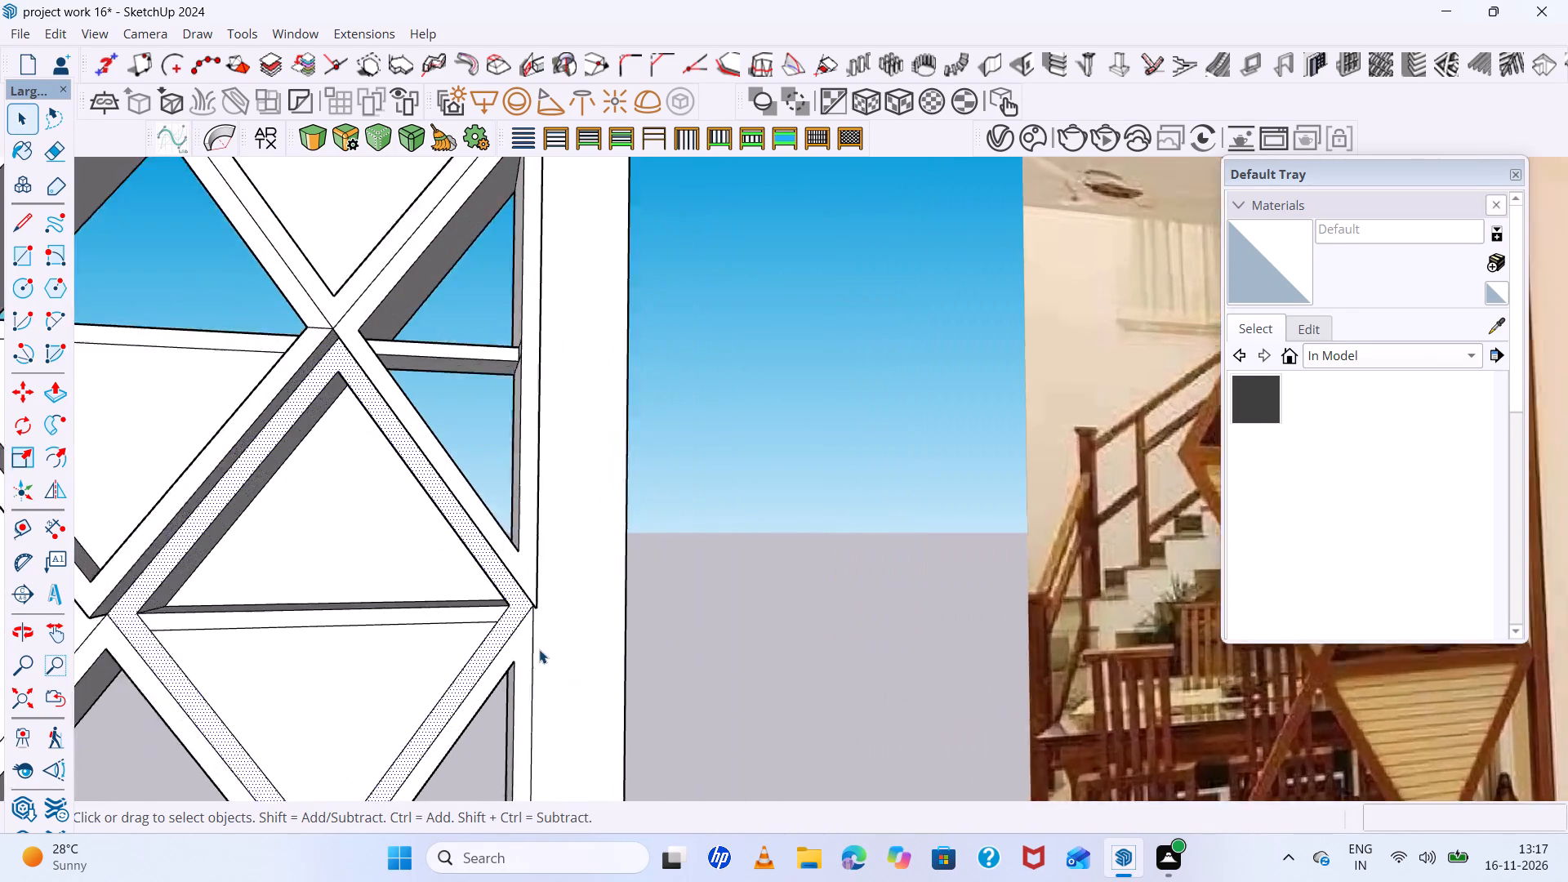
scroll(539, 649, up, 2)
key(l)
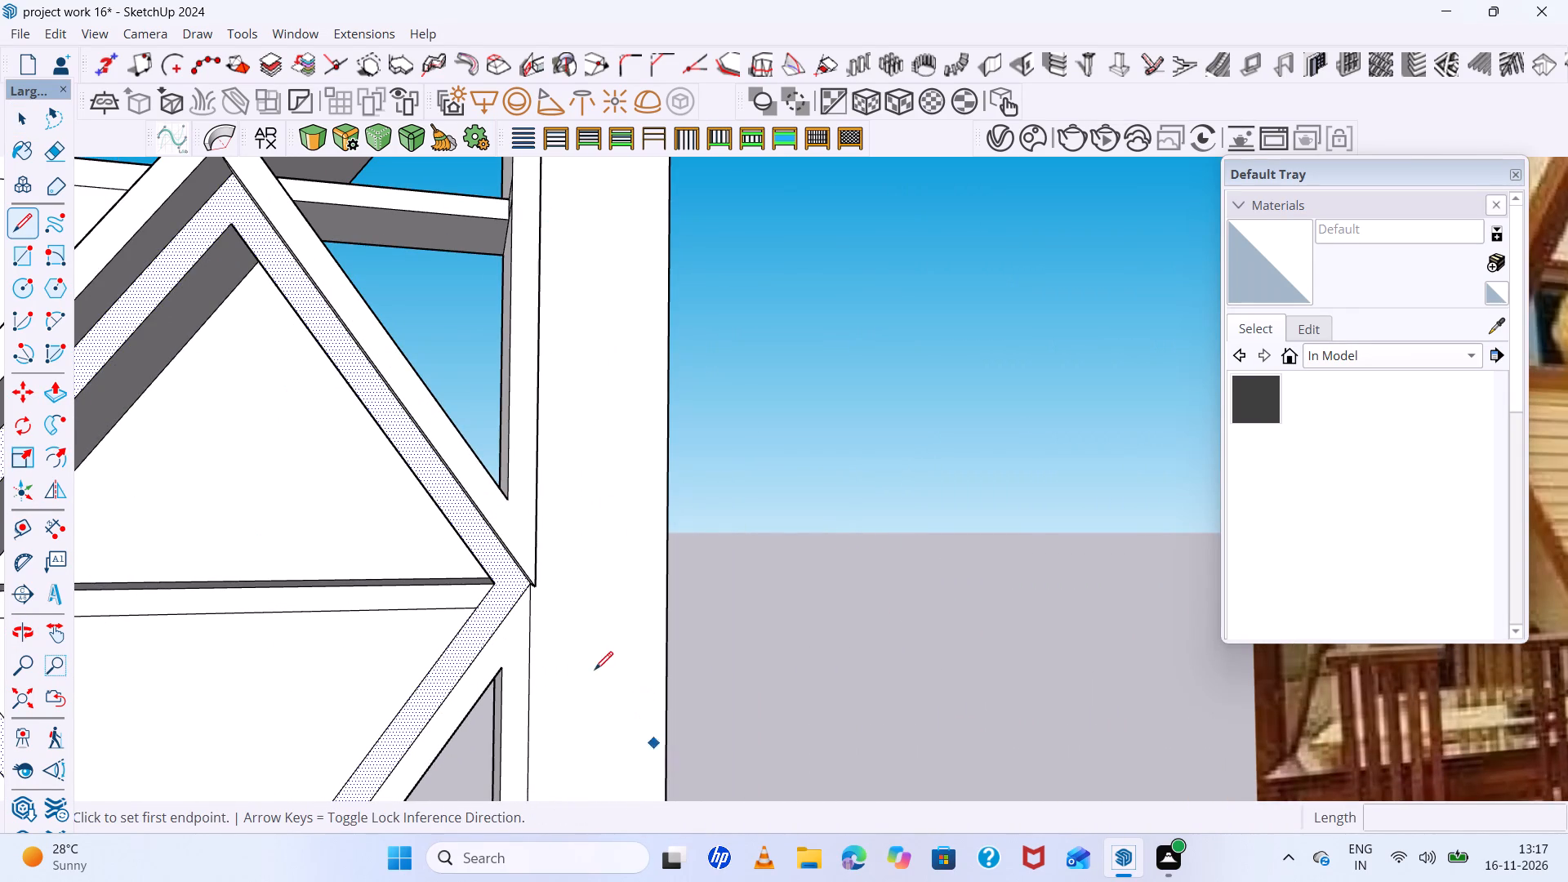
scroll(577, 658, up, 10)
click(439, 523)
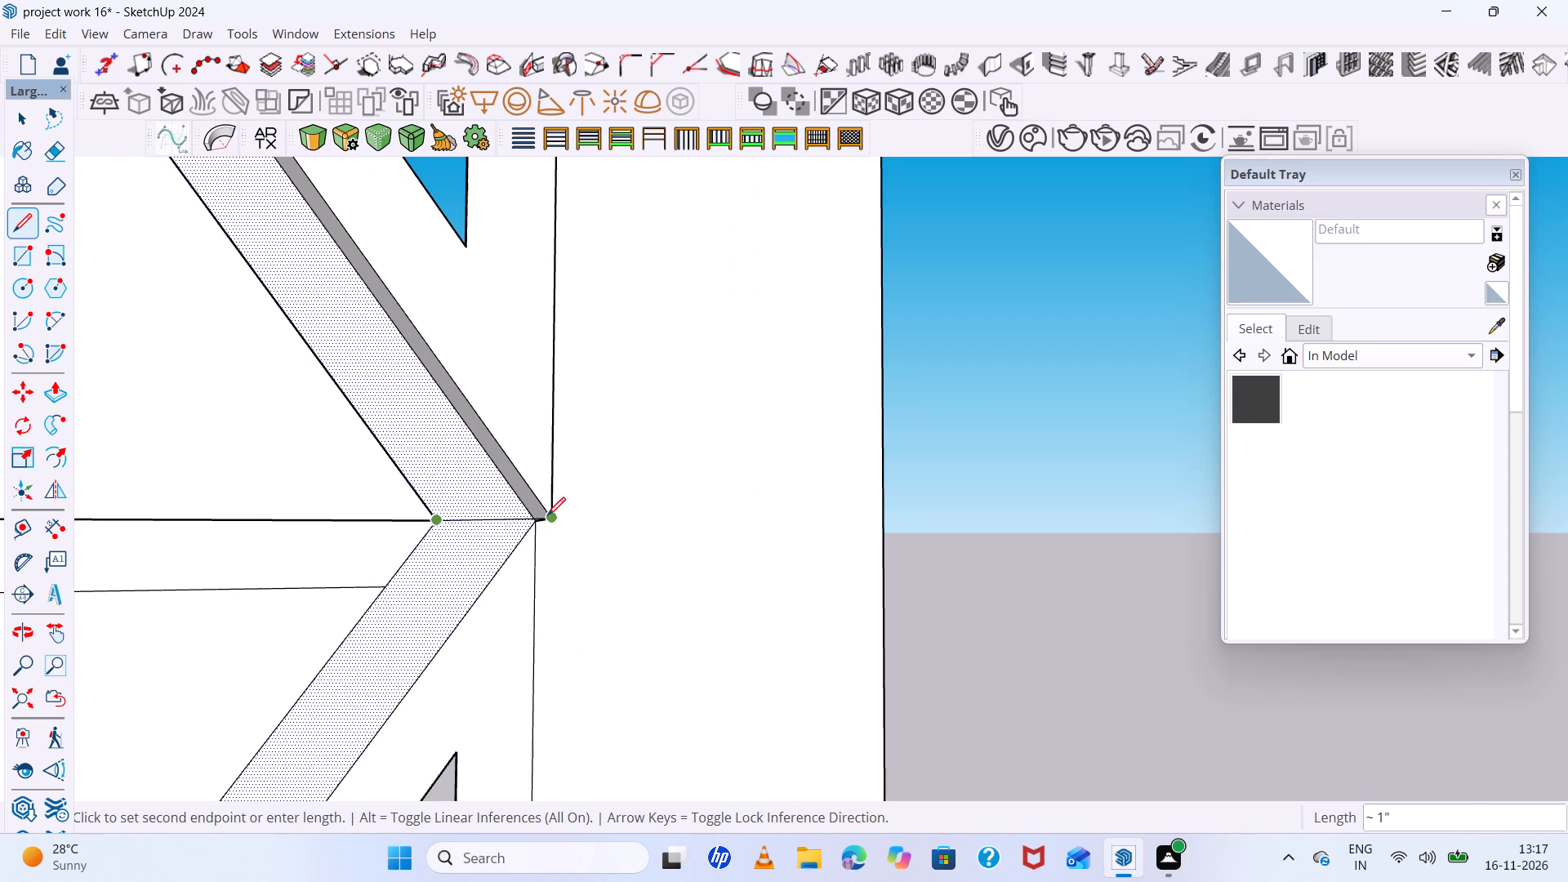
click(533, 519)
click(382, 595)
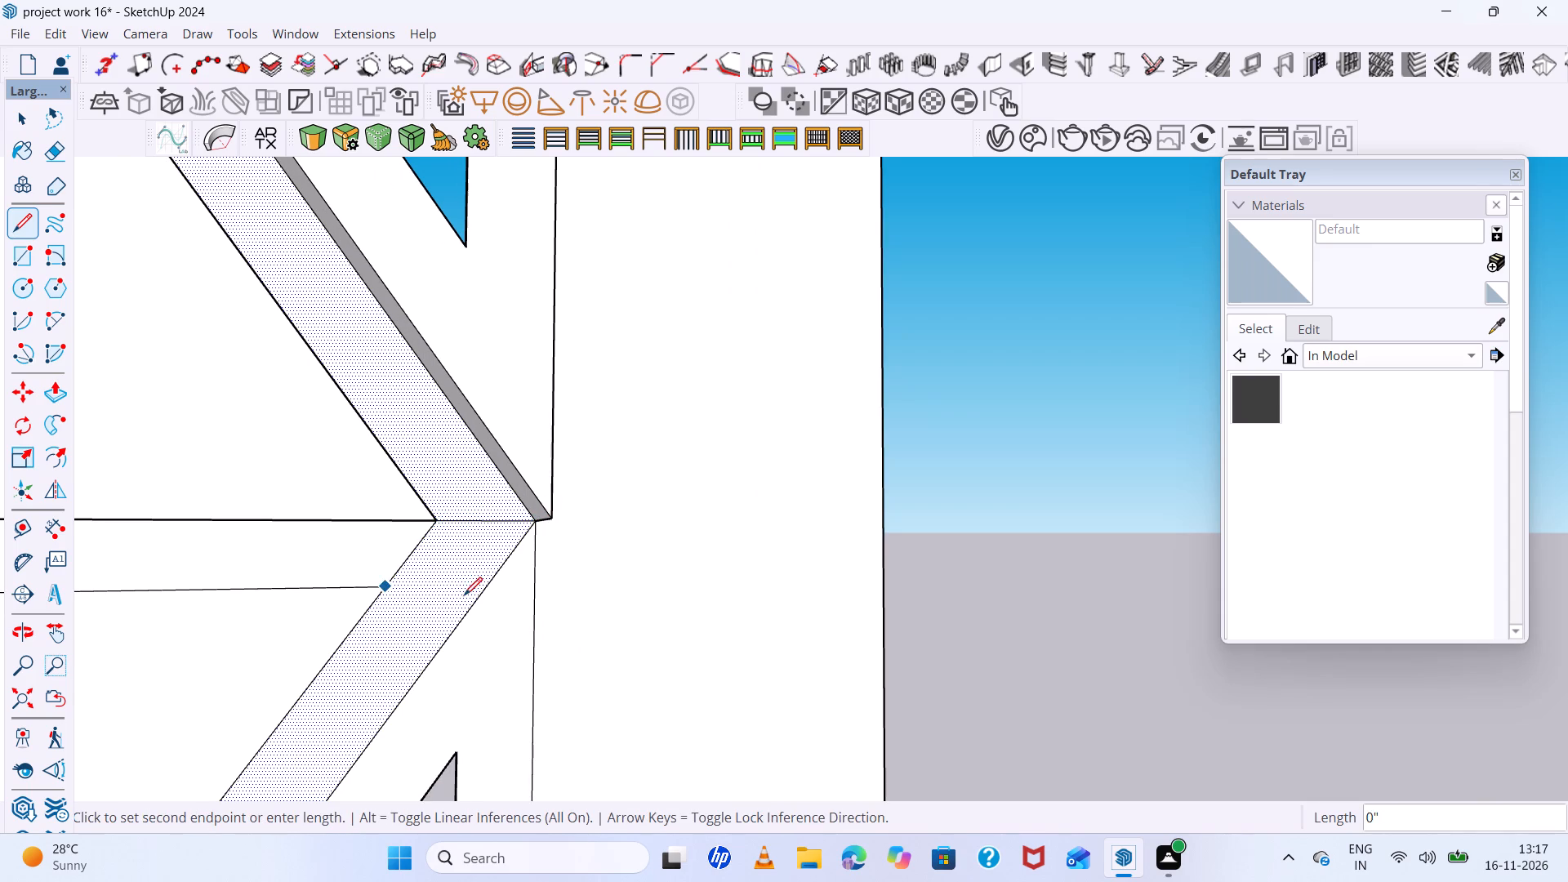
click(488, 589)
Draw two matching lines across the third diamond's frame at its opposite left corner, in line with the crossbar's edges.
scroll(636, 621, down, 13)
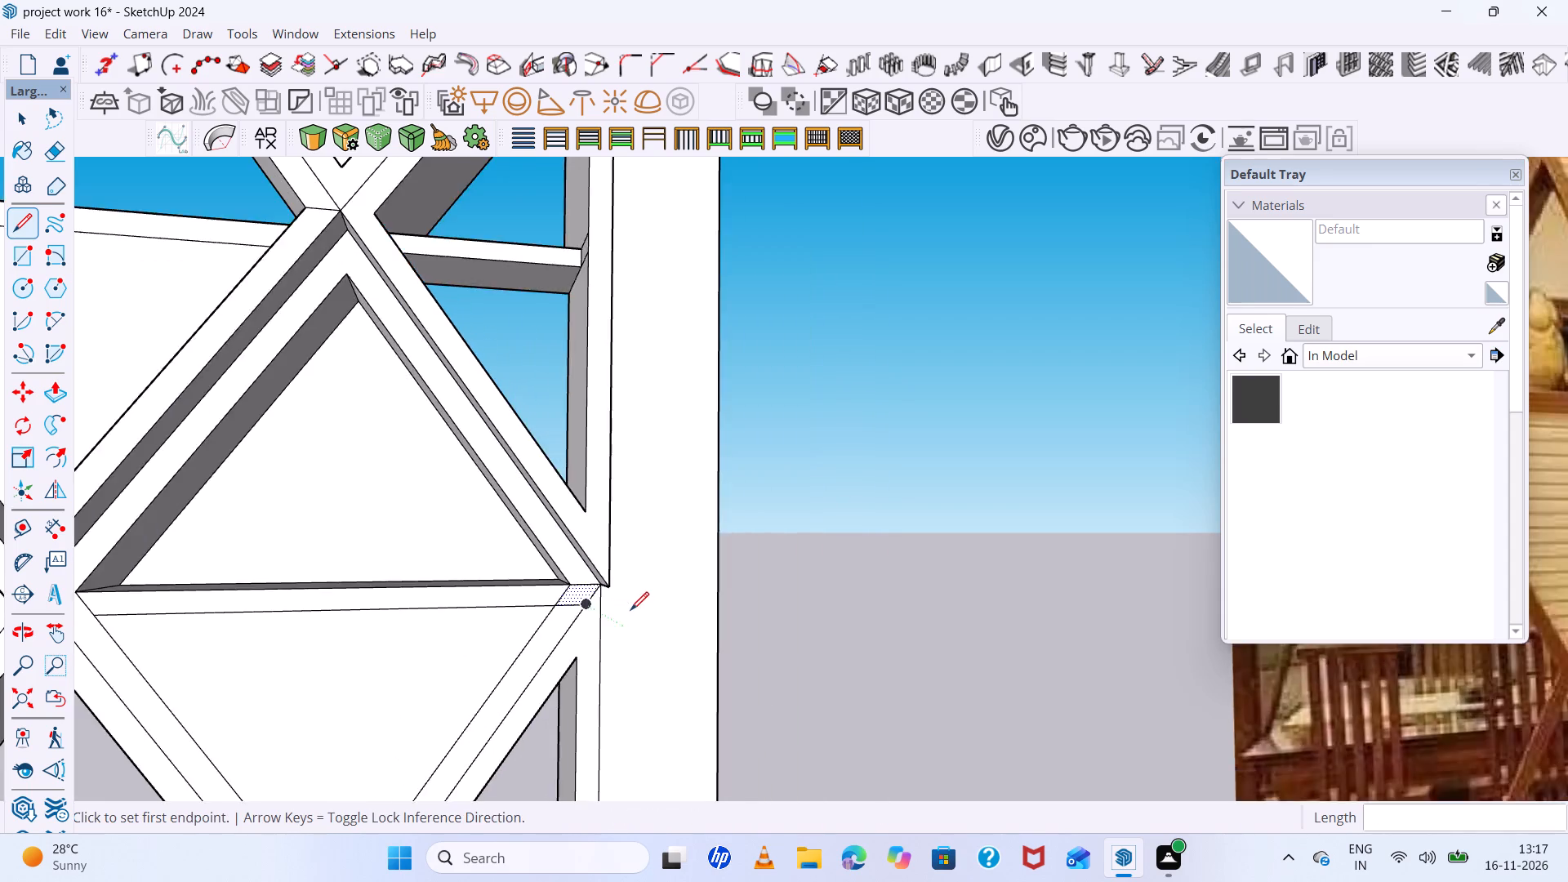
scroll(630, 610, down, 3)
scroll(247, 612, up, 12)
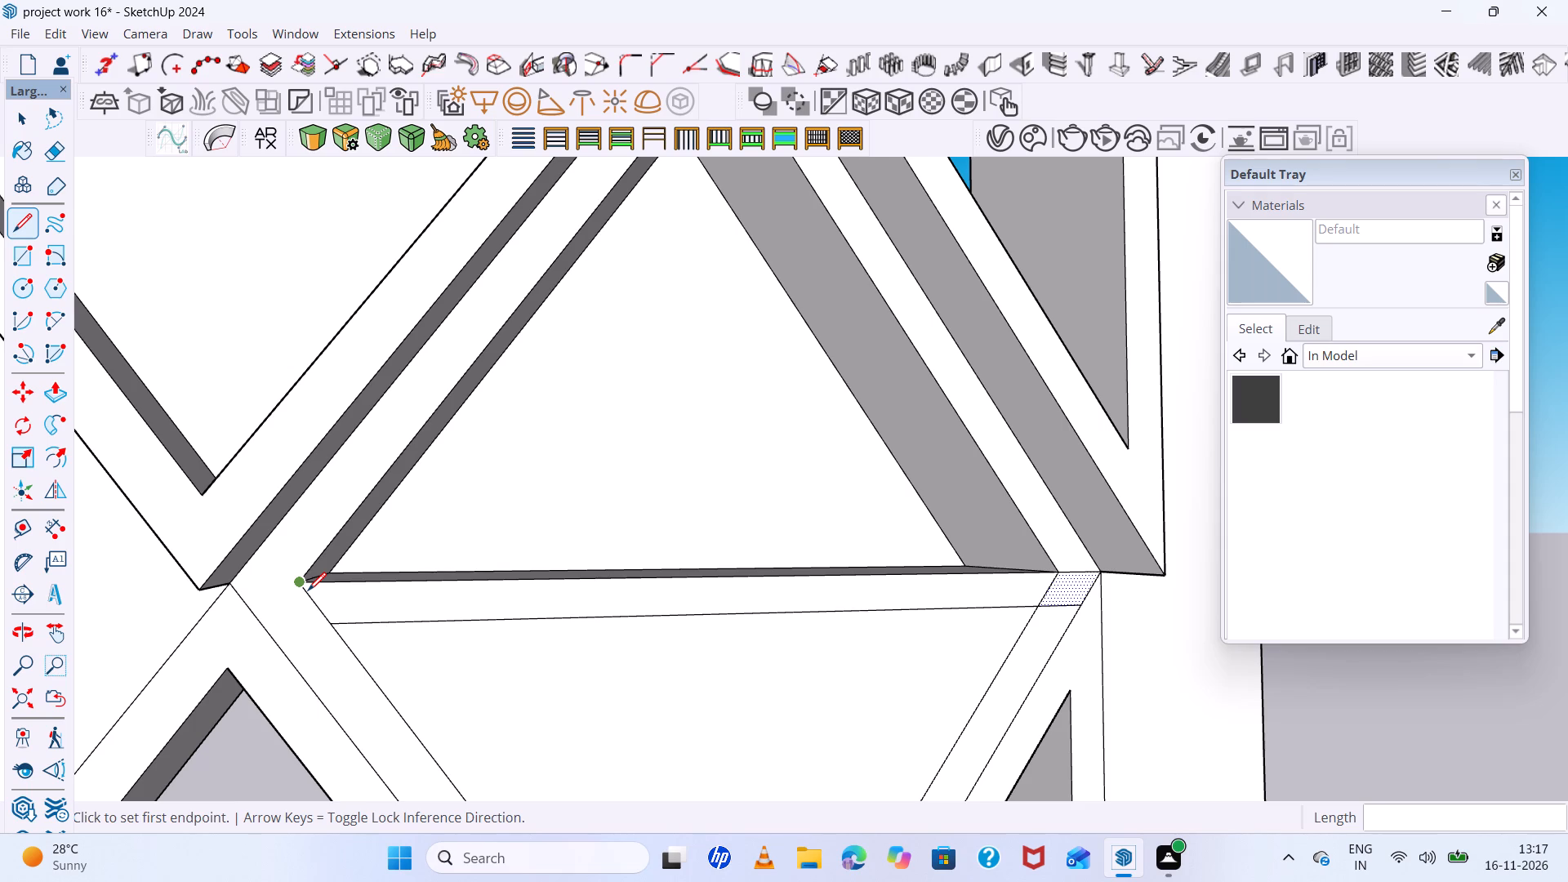
scroll(349, 612, down, 3)
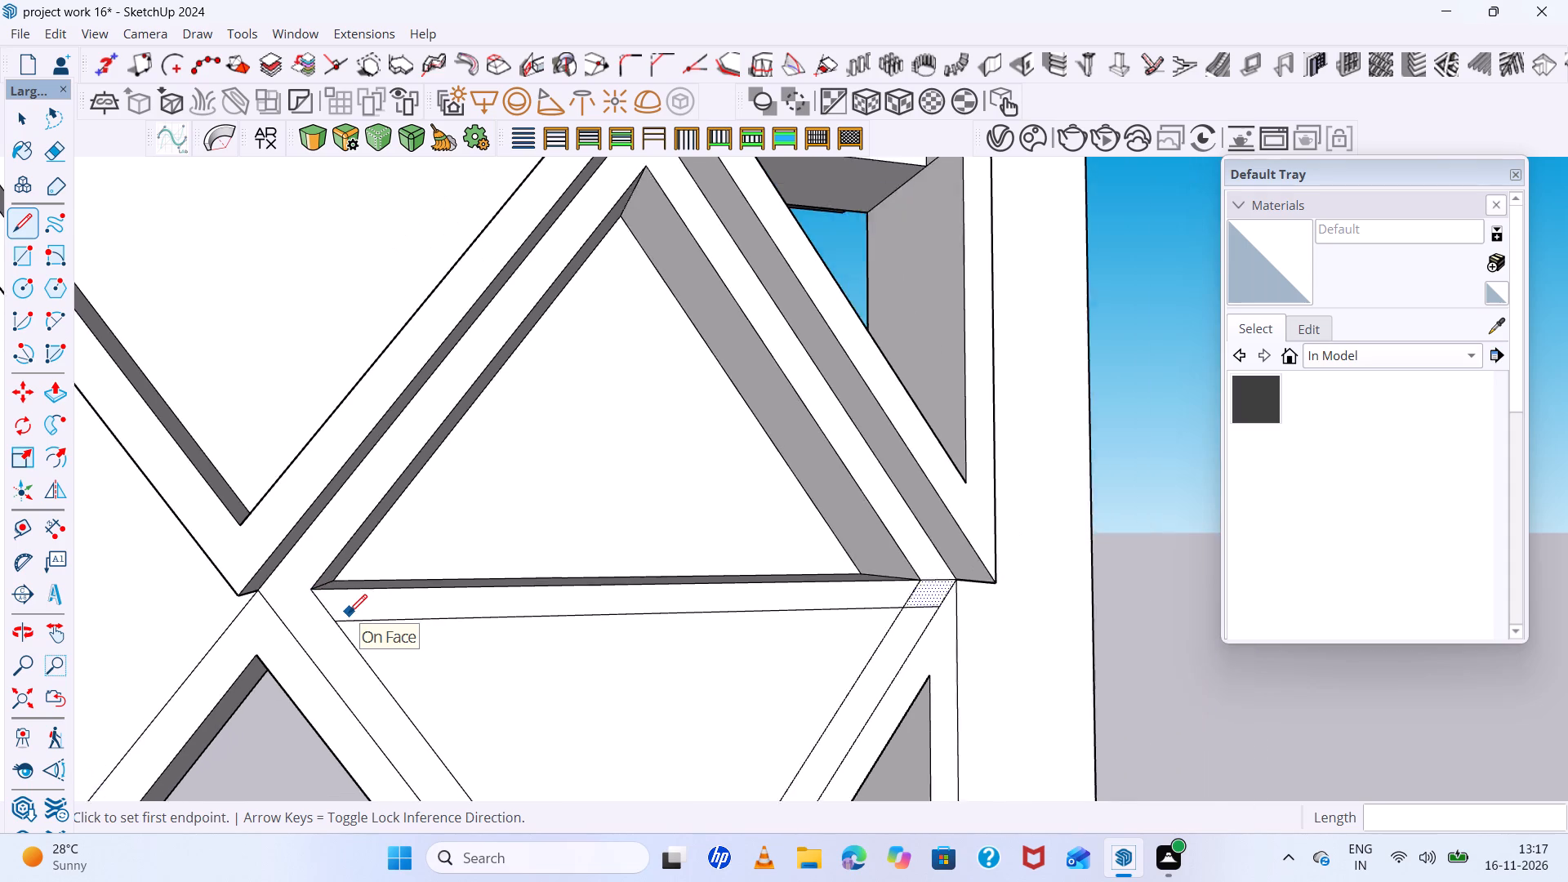
scroll(349, 612, down, 1)
scroll(349, 612, up, 5)
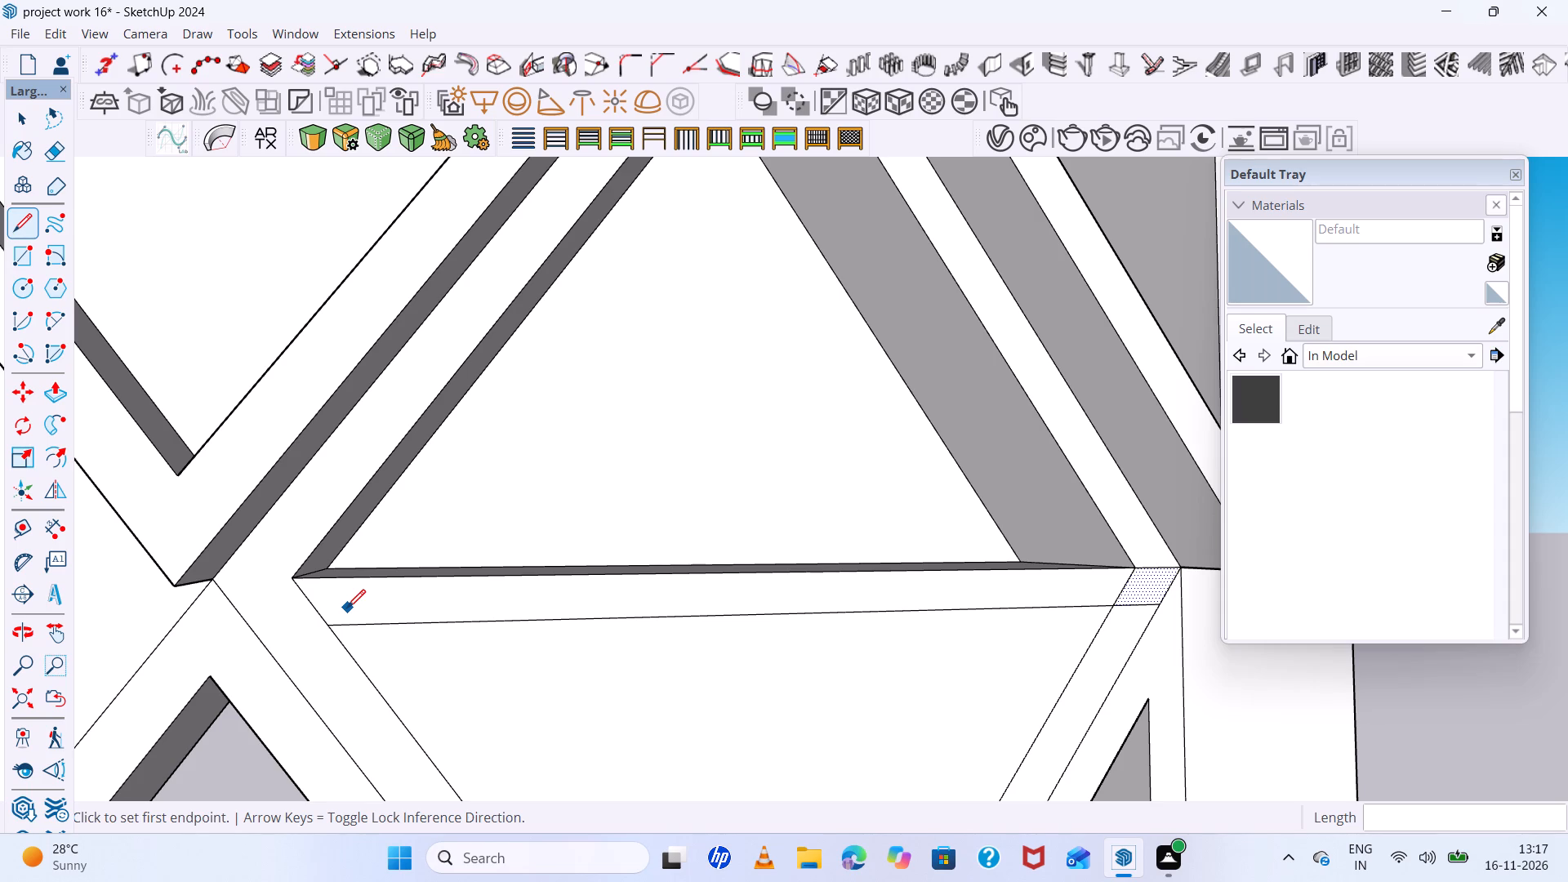
scroll(347, 608, up, 4)
scroll(347, 608, down, 5)
middle_drag(347, 608, 518, 626)
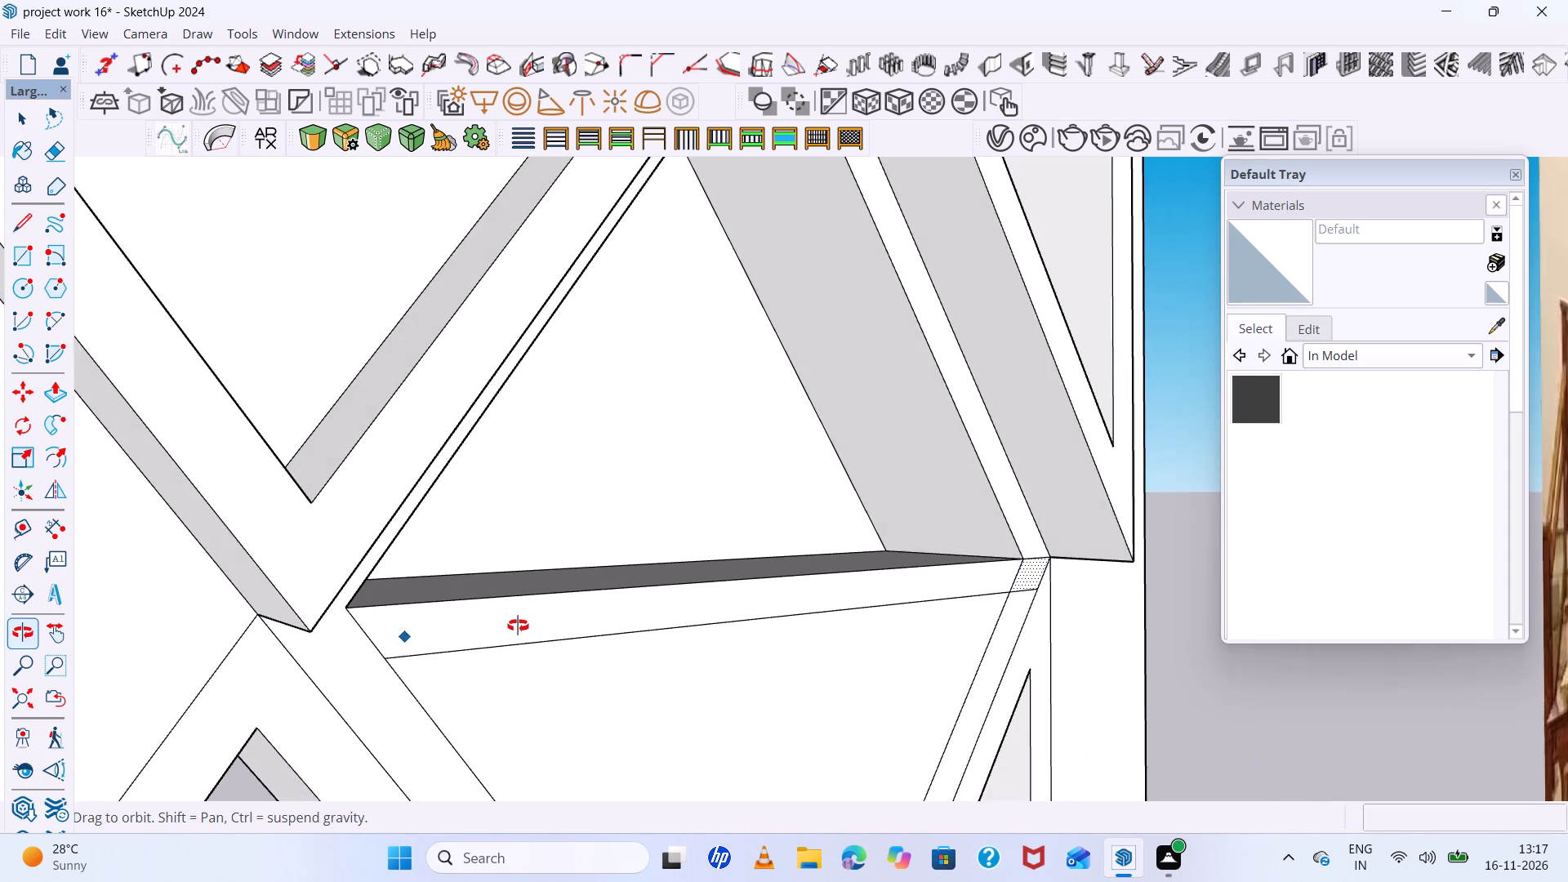
middle_drag(518, 626, 506, 621)
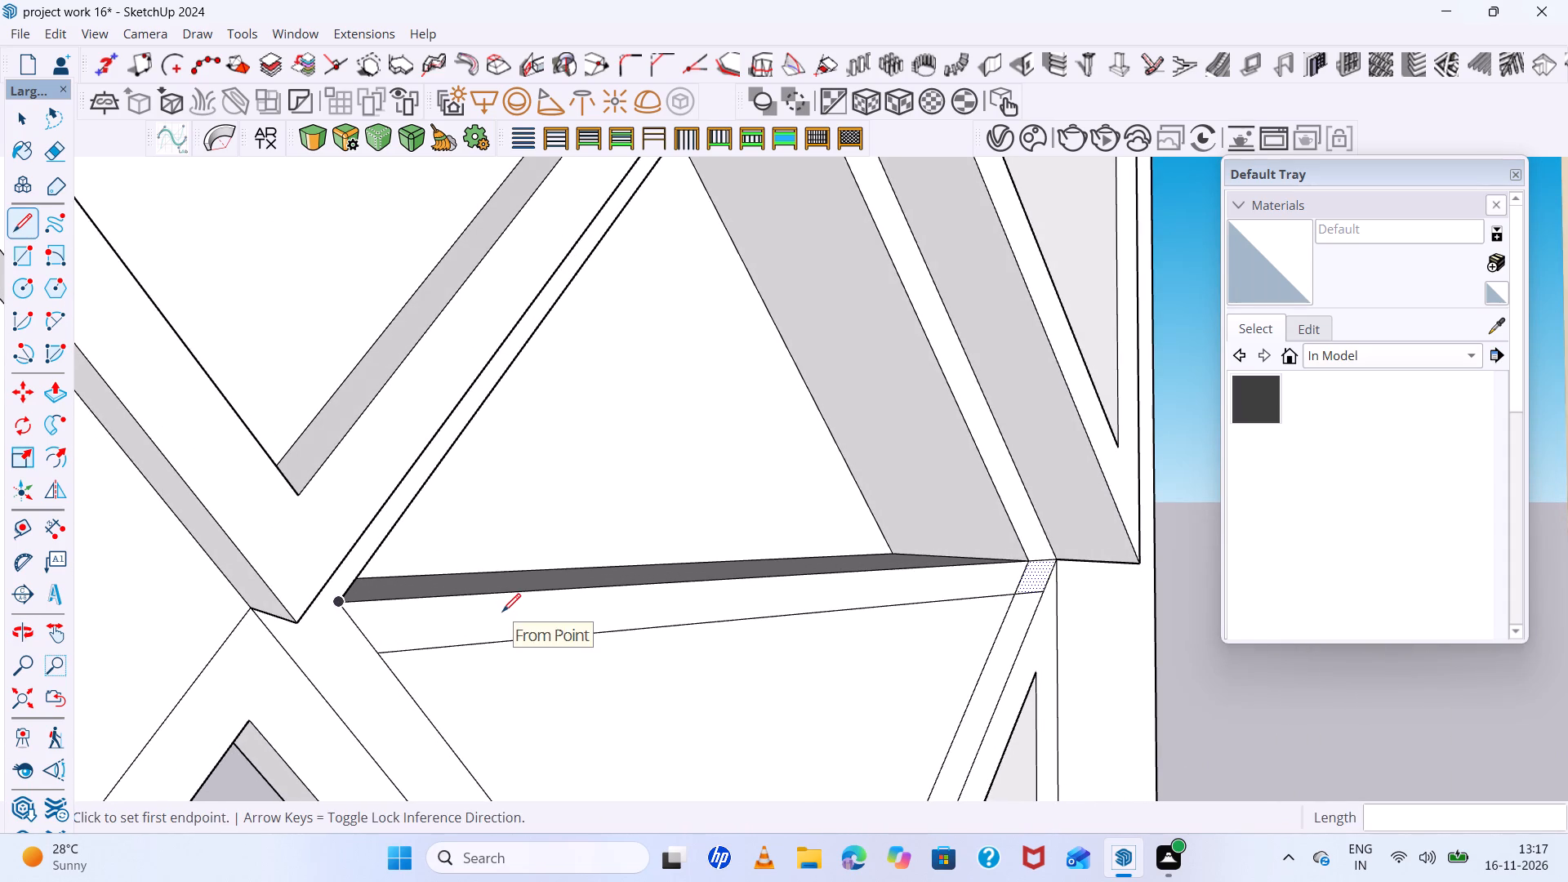
scroll(456, 592, down, 6)
scroll(443, 590, up, 7)
scroll(408, 537, down, 6)
middle_drag(471, 585, 362, 587)
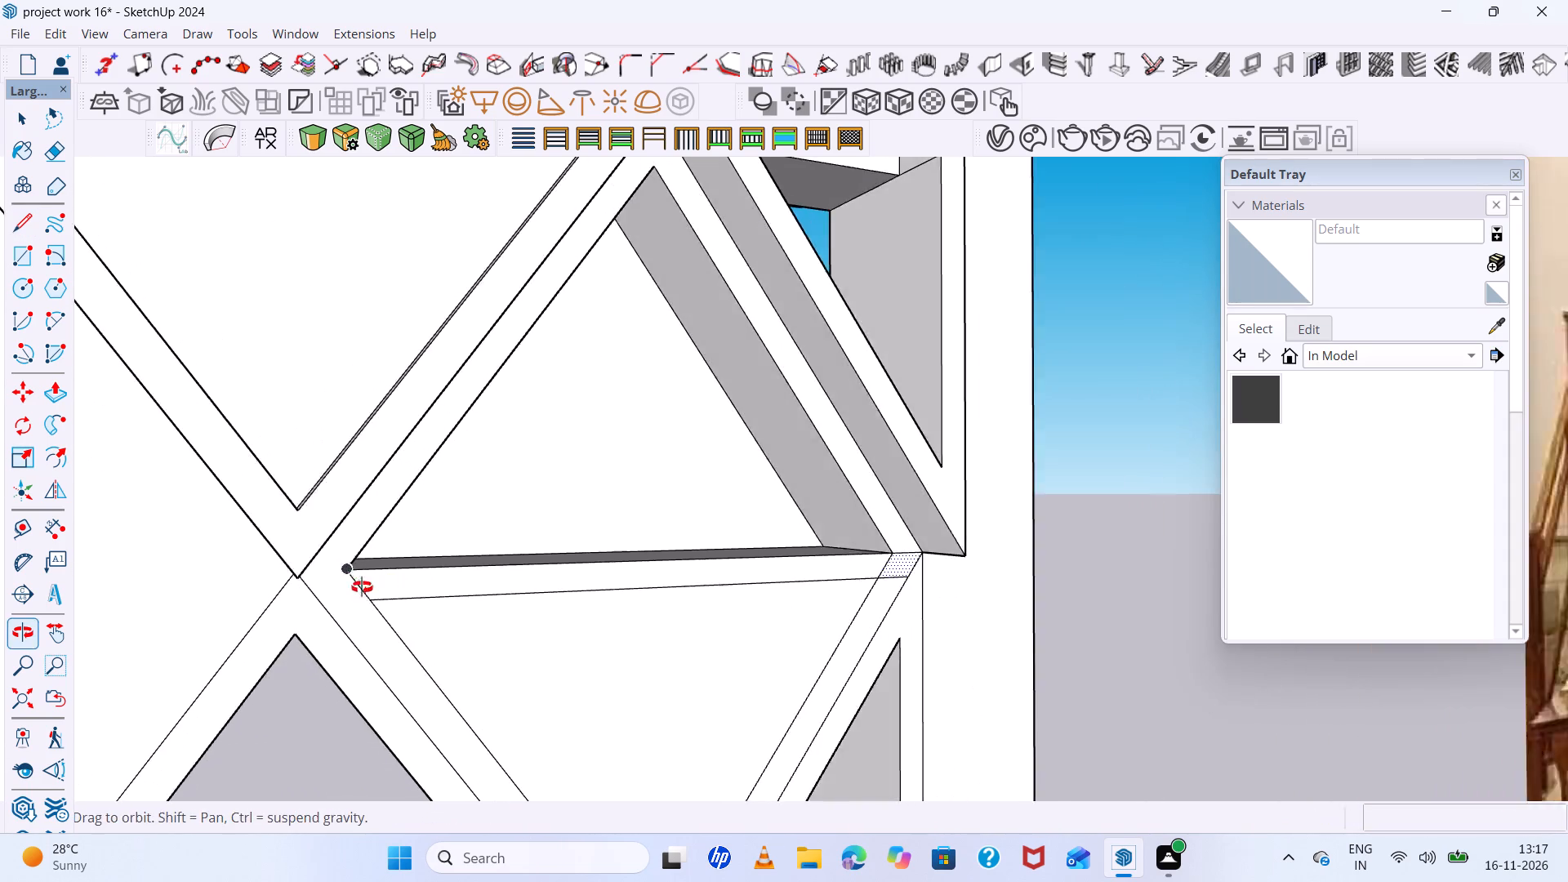
middle_drag(362, 587, 324, 576)
scroll(317, 556, down, 6)
scroll(332, 625, up, 12)
scroll(364, 518, up, 3)
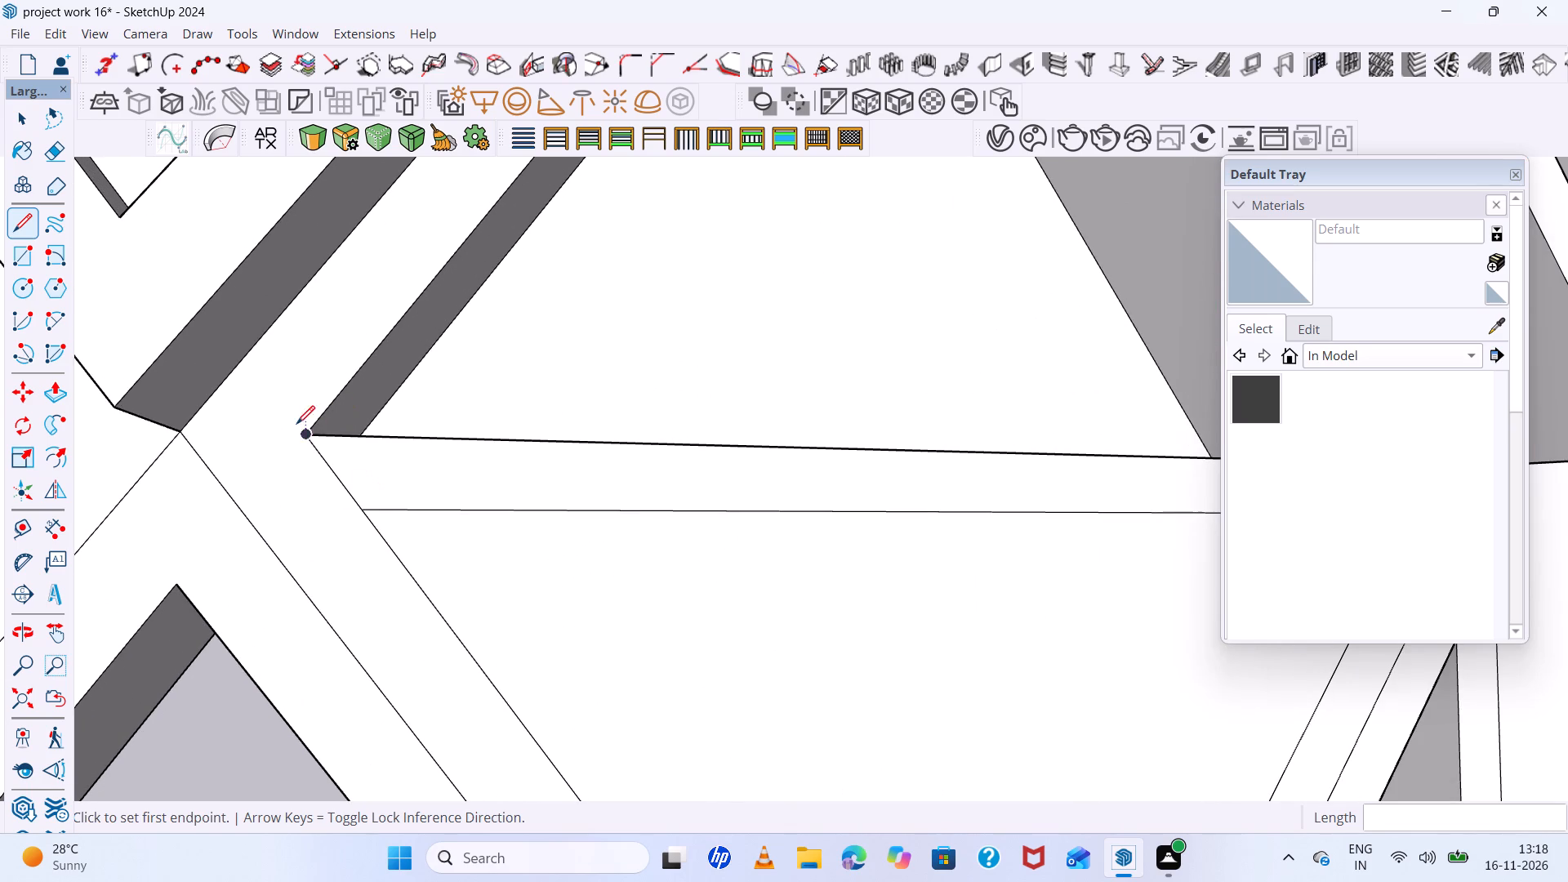
click(305, 439)
click(181, 434)
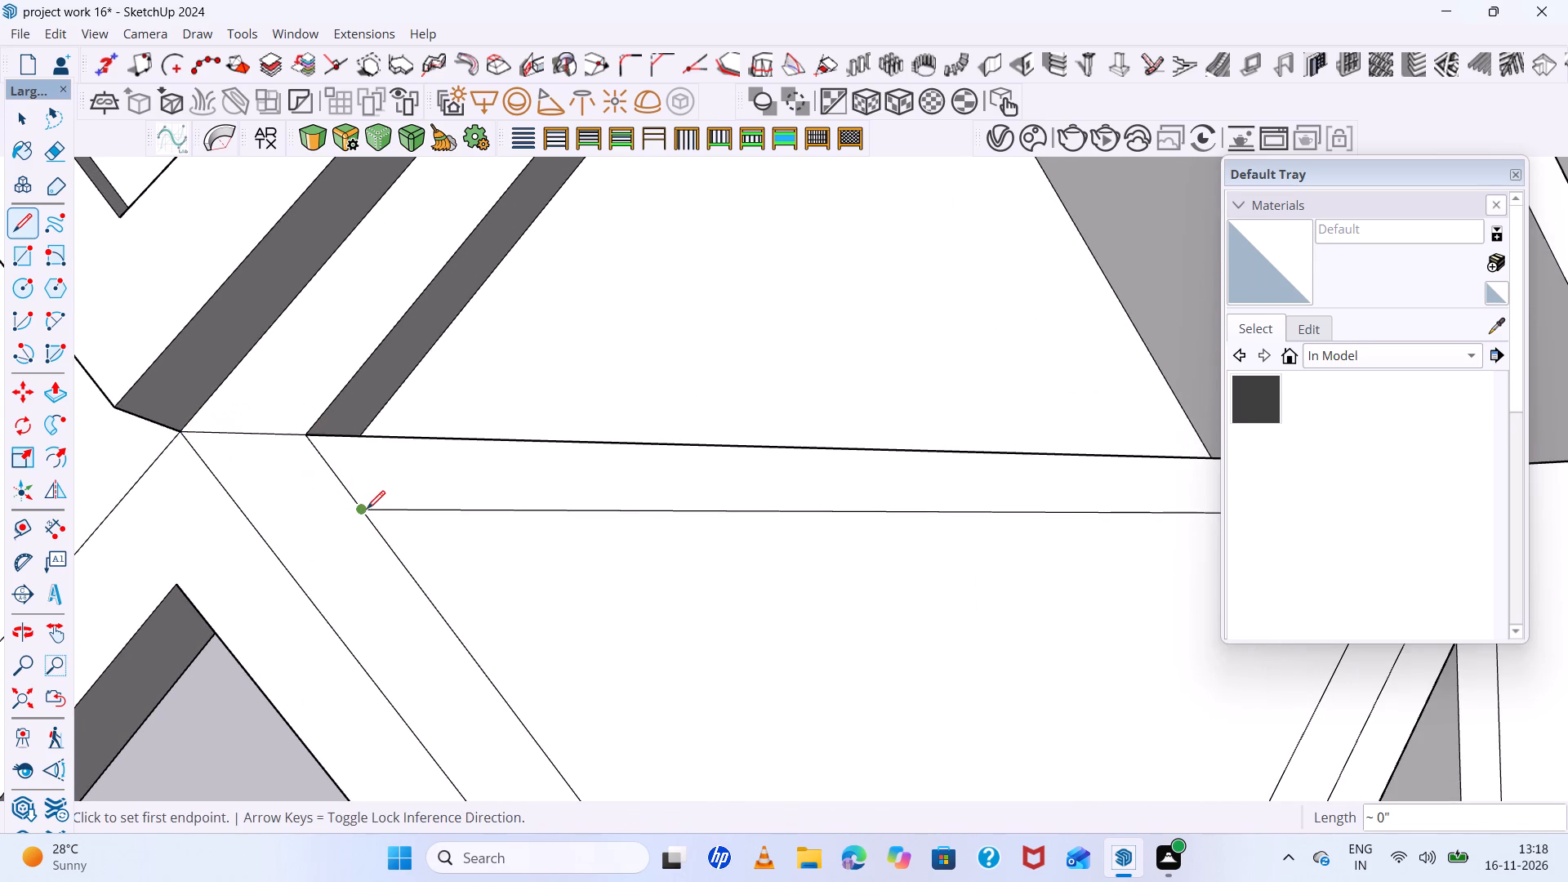
click(358, 506)
click(247, 511)
scroll(263, 510, down, 20)
middle_drag(385, 528, 454, 590)
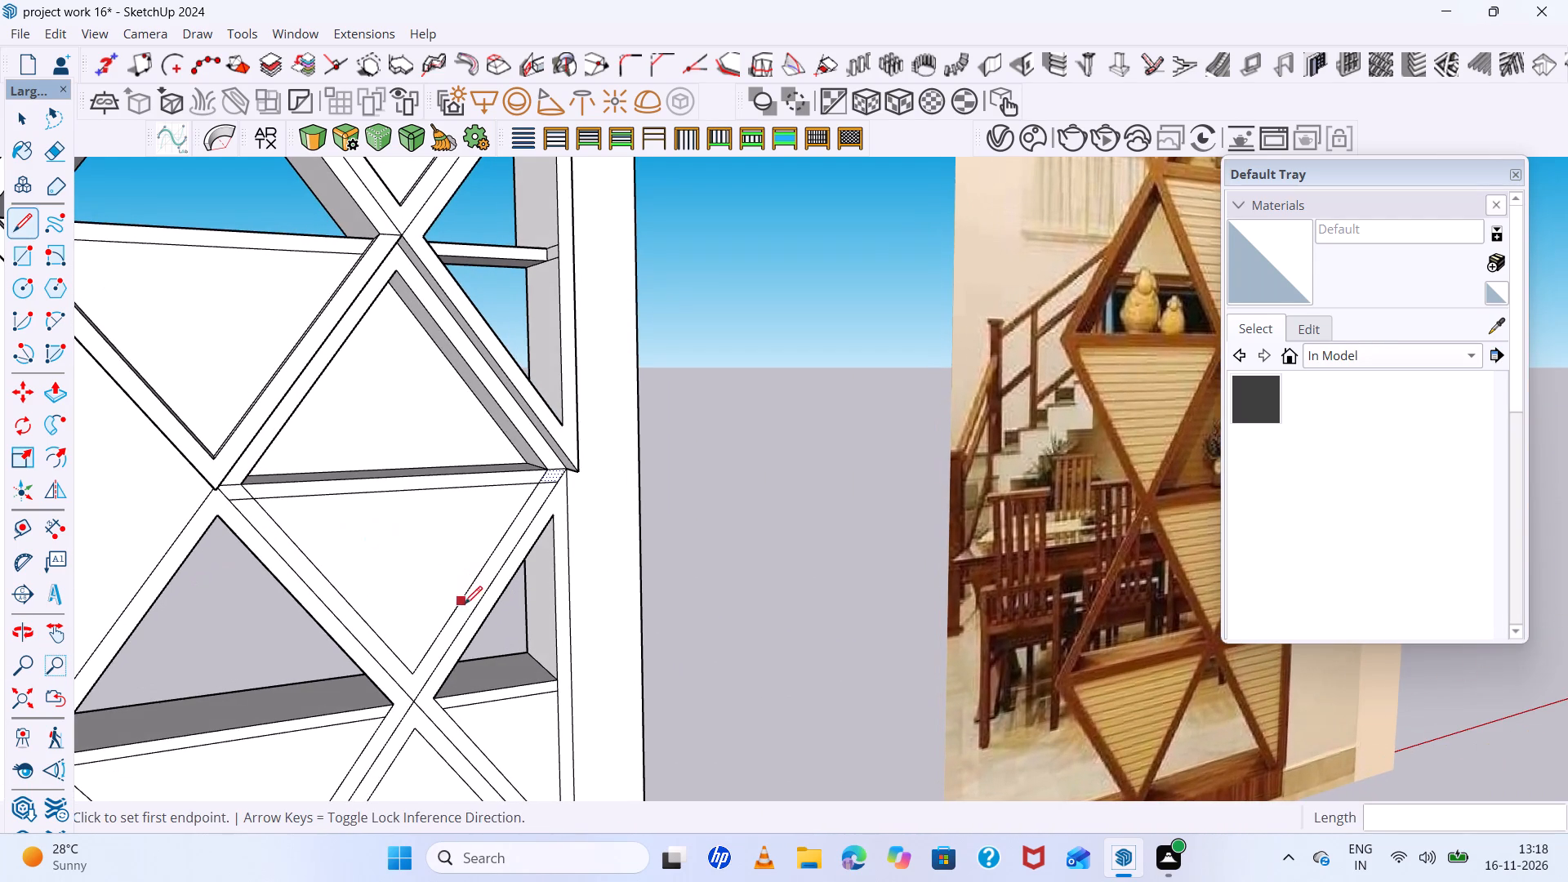
Push/Pull the lower V-shaped half of the third diamond's frame outward 1" to match the raised frames.
key(space)
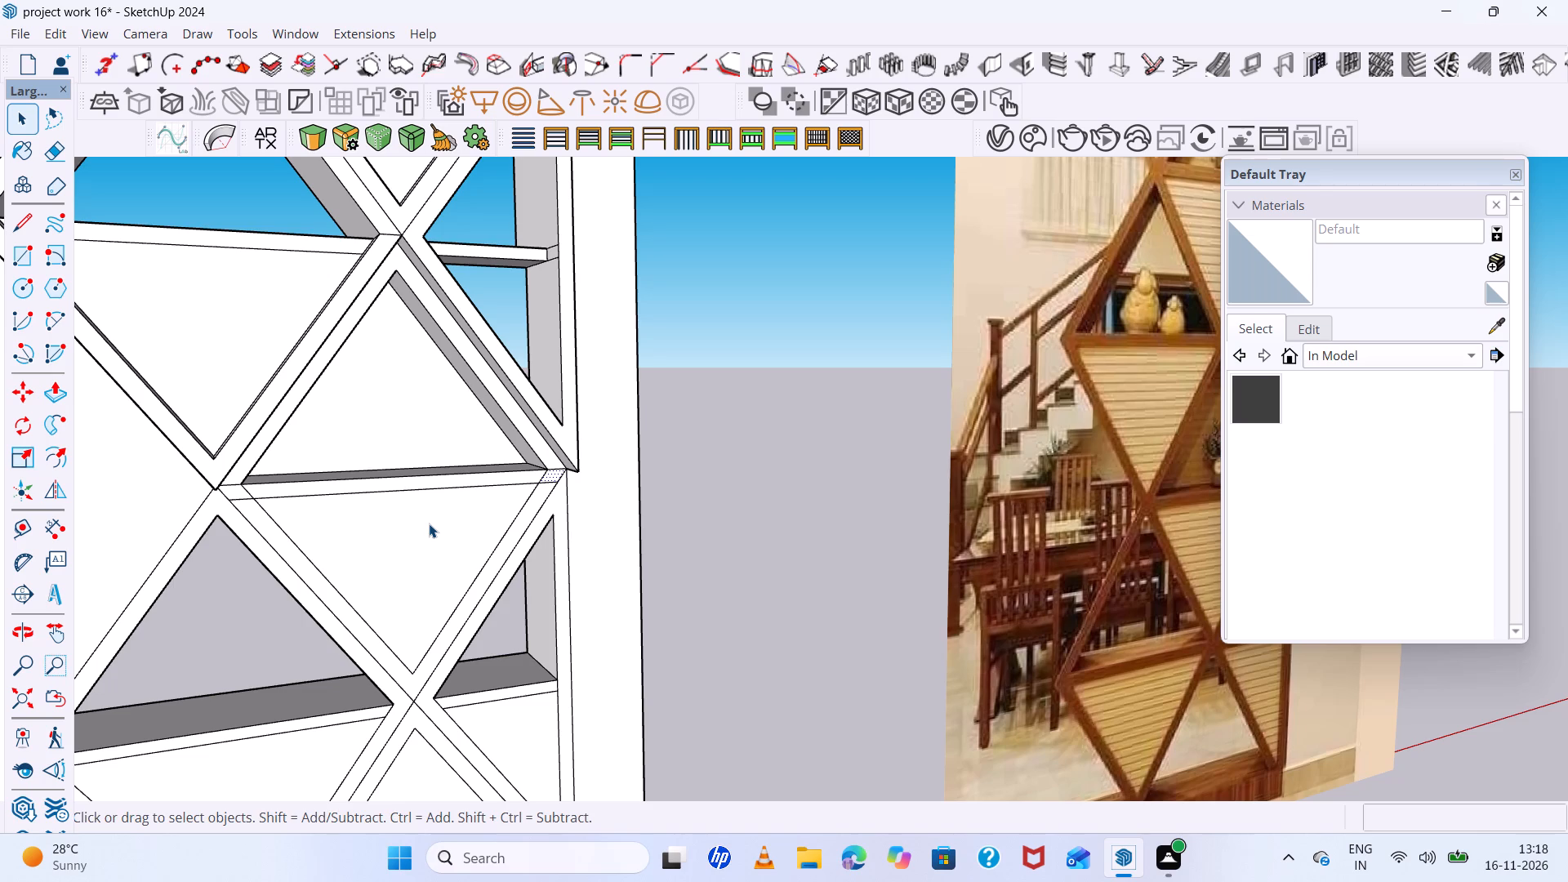
scroll(429, 523, down, 6)
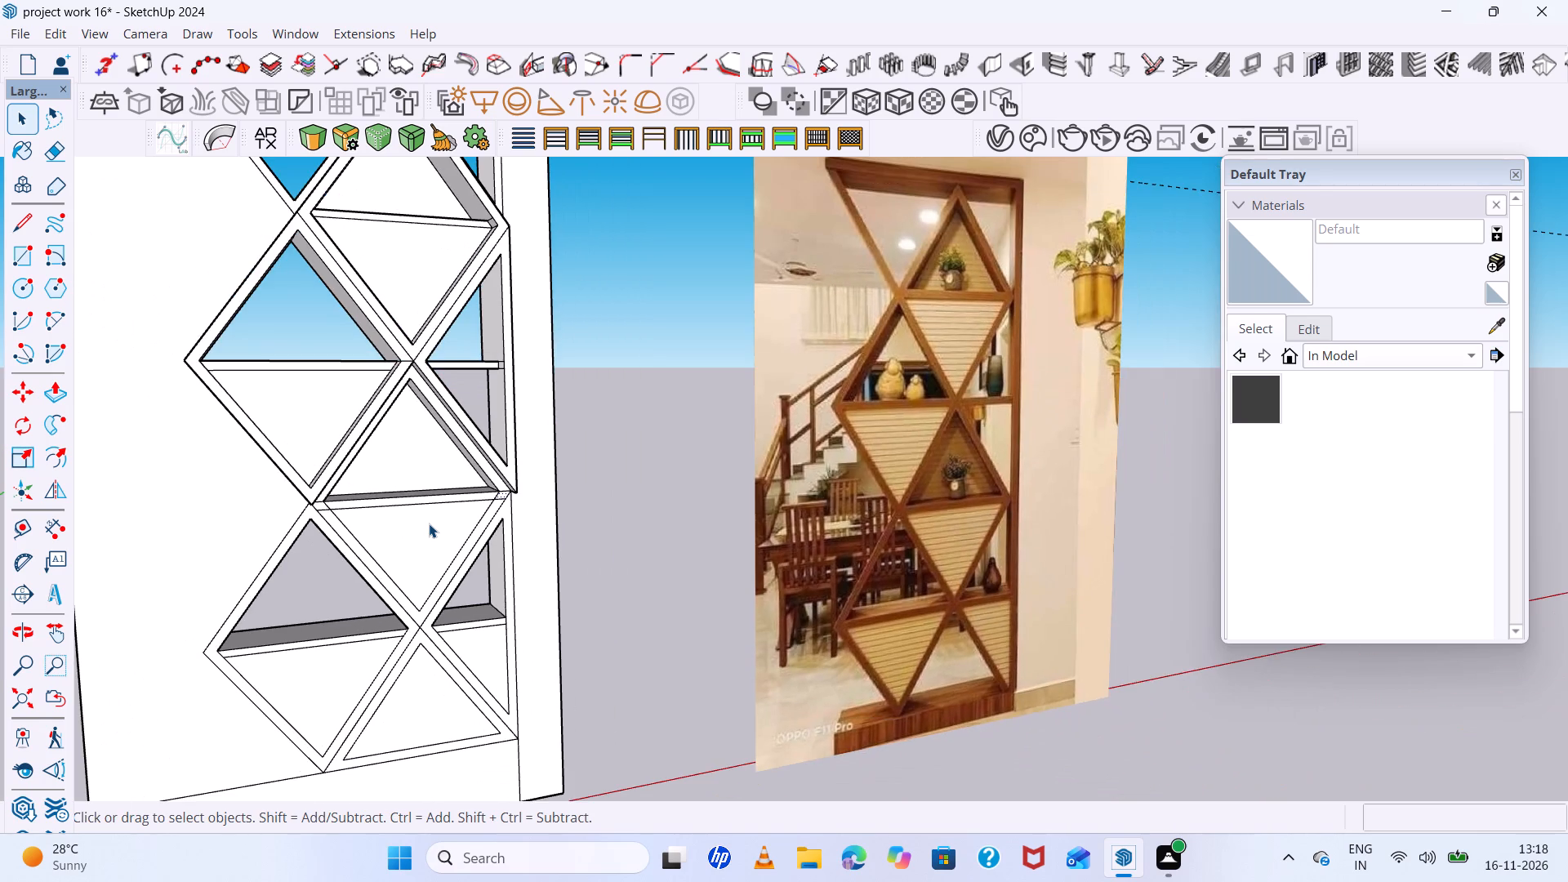
middle_drag(429, 523, 471, 526)
scroll(462, 553, up, 11)
key(space)
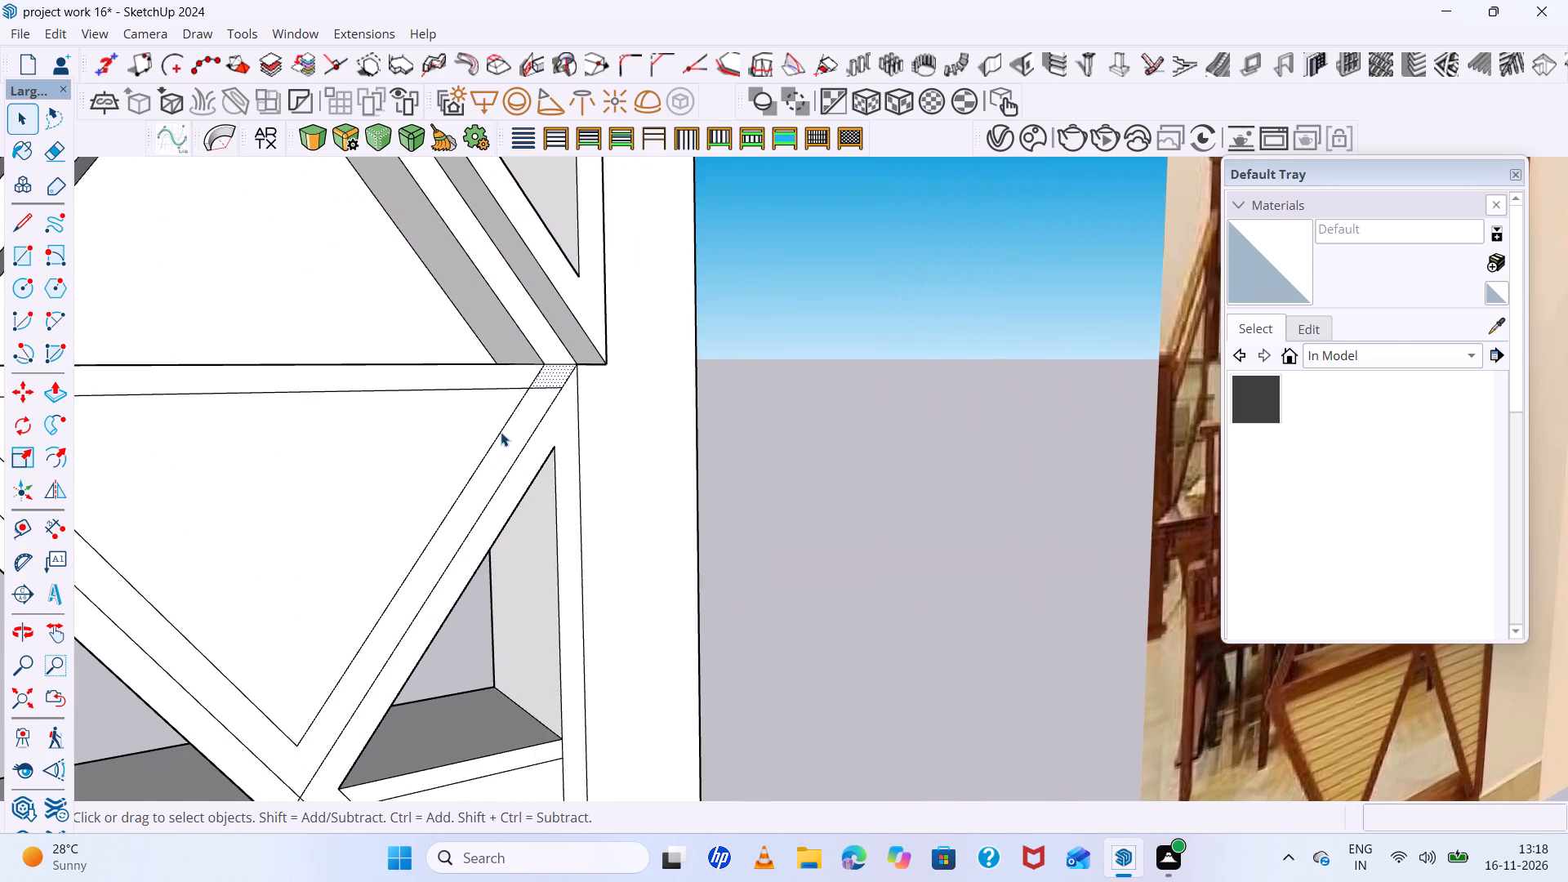
scroll(501, 432, down, 6)
scroll(512, 430, up, 5)
click(514, 430)
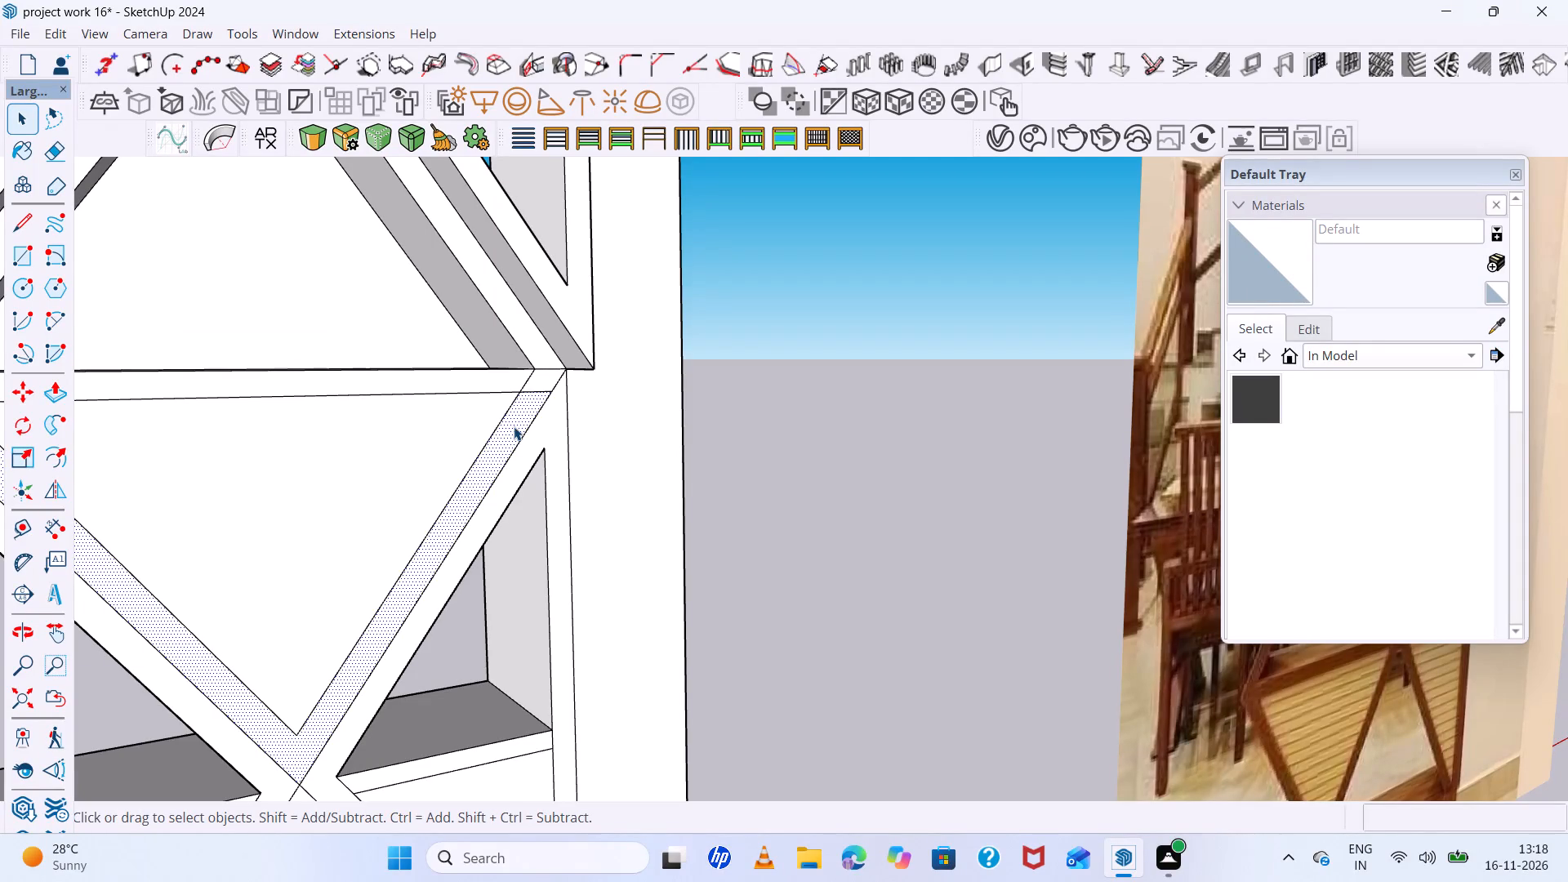
key(p)
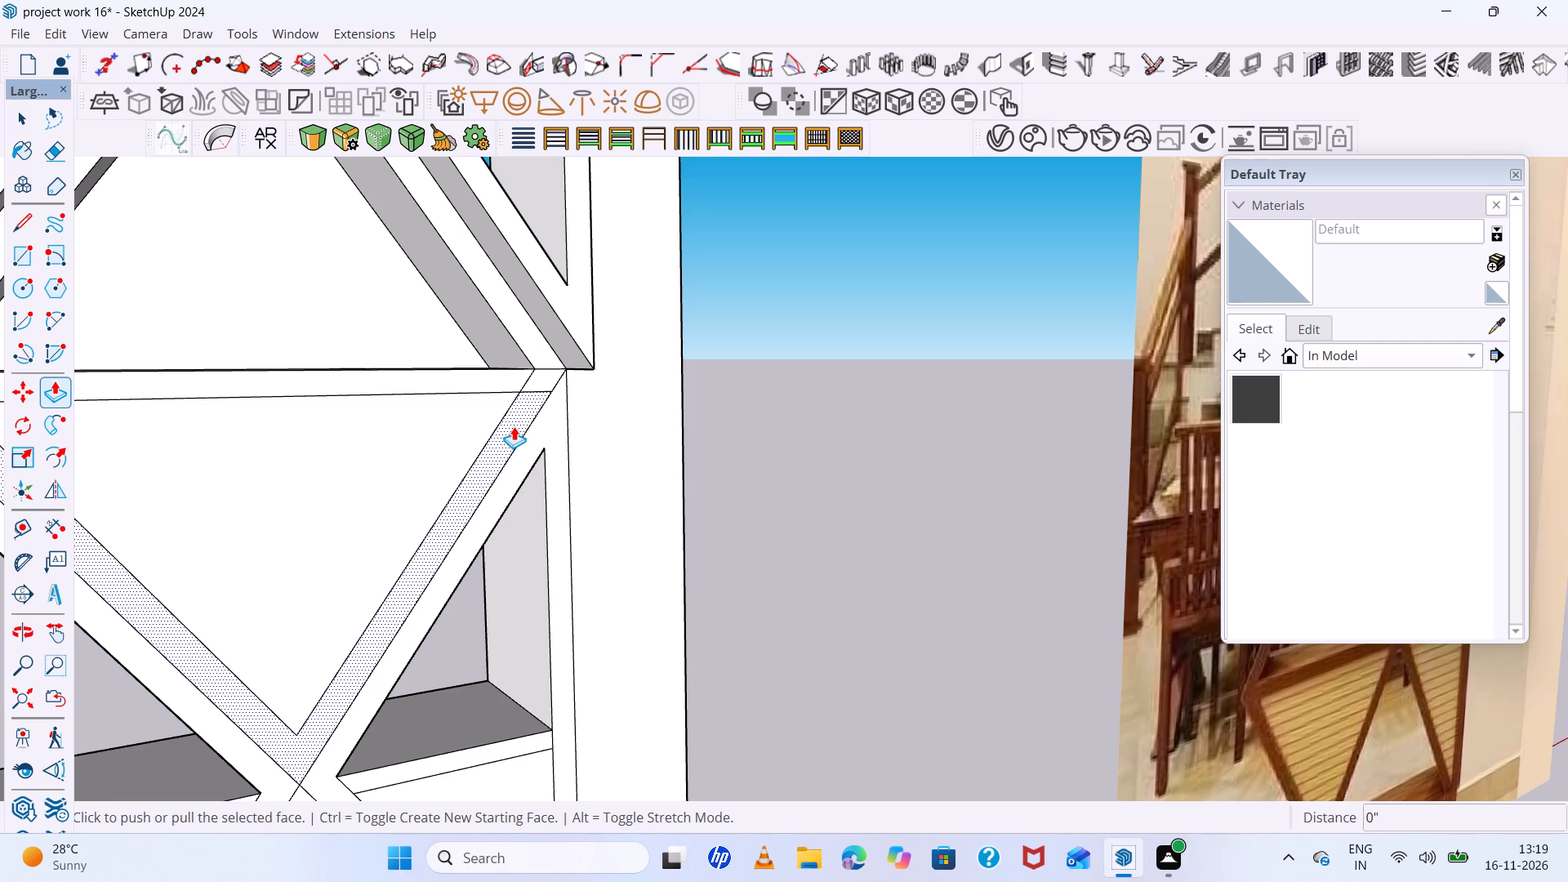
click(514, 426)
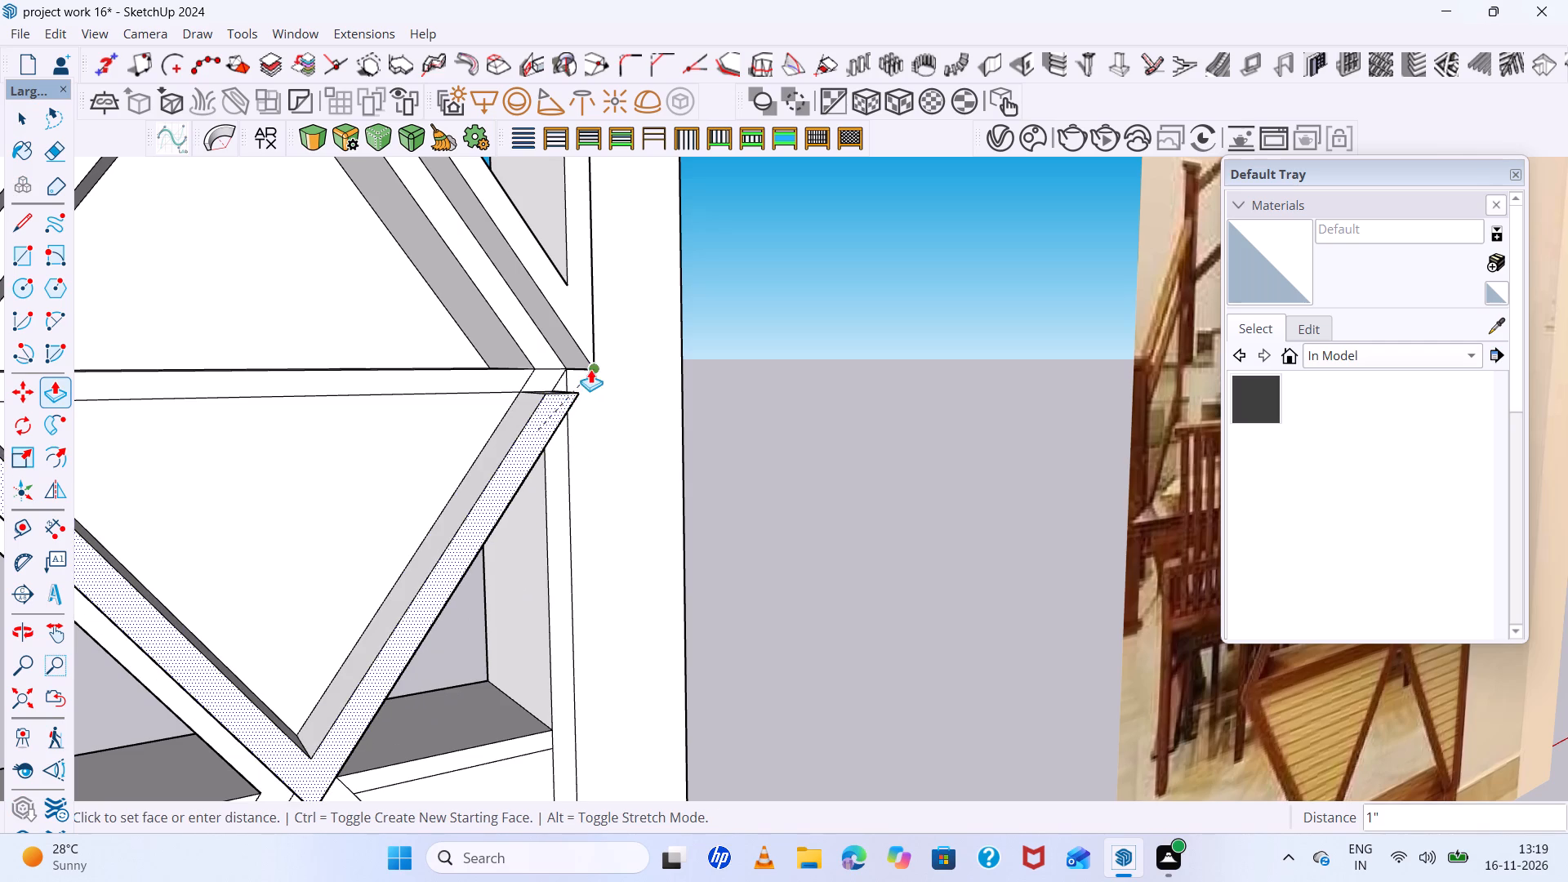
click(592, 368)
Inspect the third diamond's lower half and its corner joints against the neighbouring frames and the reference image.
scroll(590, 369, down, 12)
scroll(589, 372, up, 4)
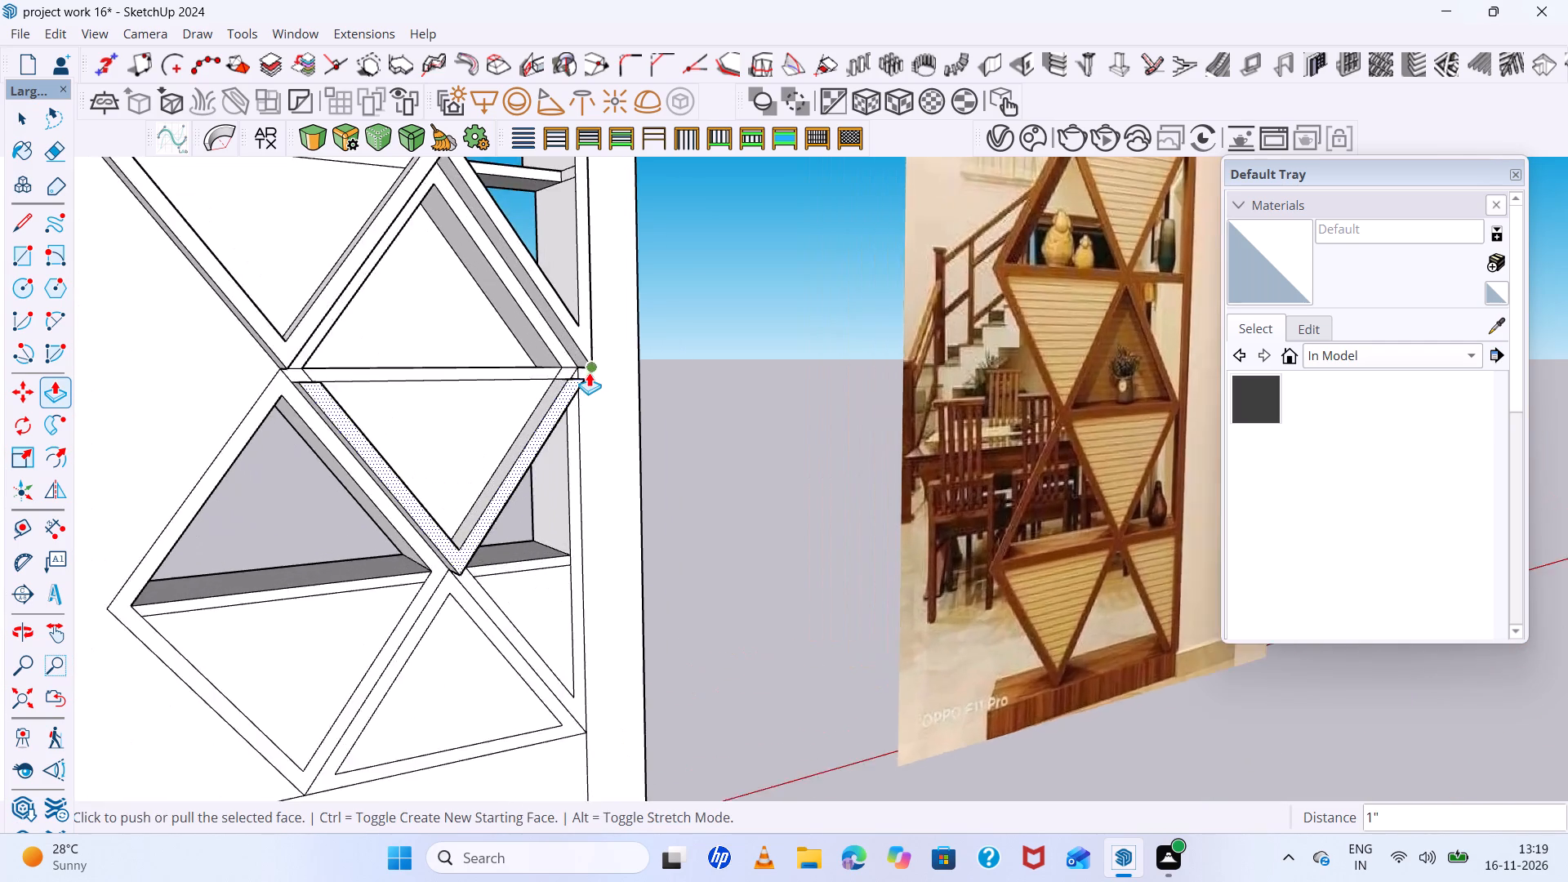
scroll(589, 372, down, 5)
middle_drag(581, 388, 551, 421)
scroll(443, 379, up, 6)
scroll(452, 369, down, 6)
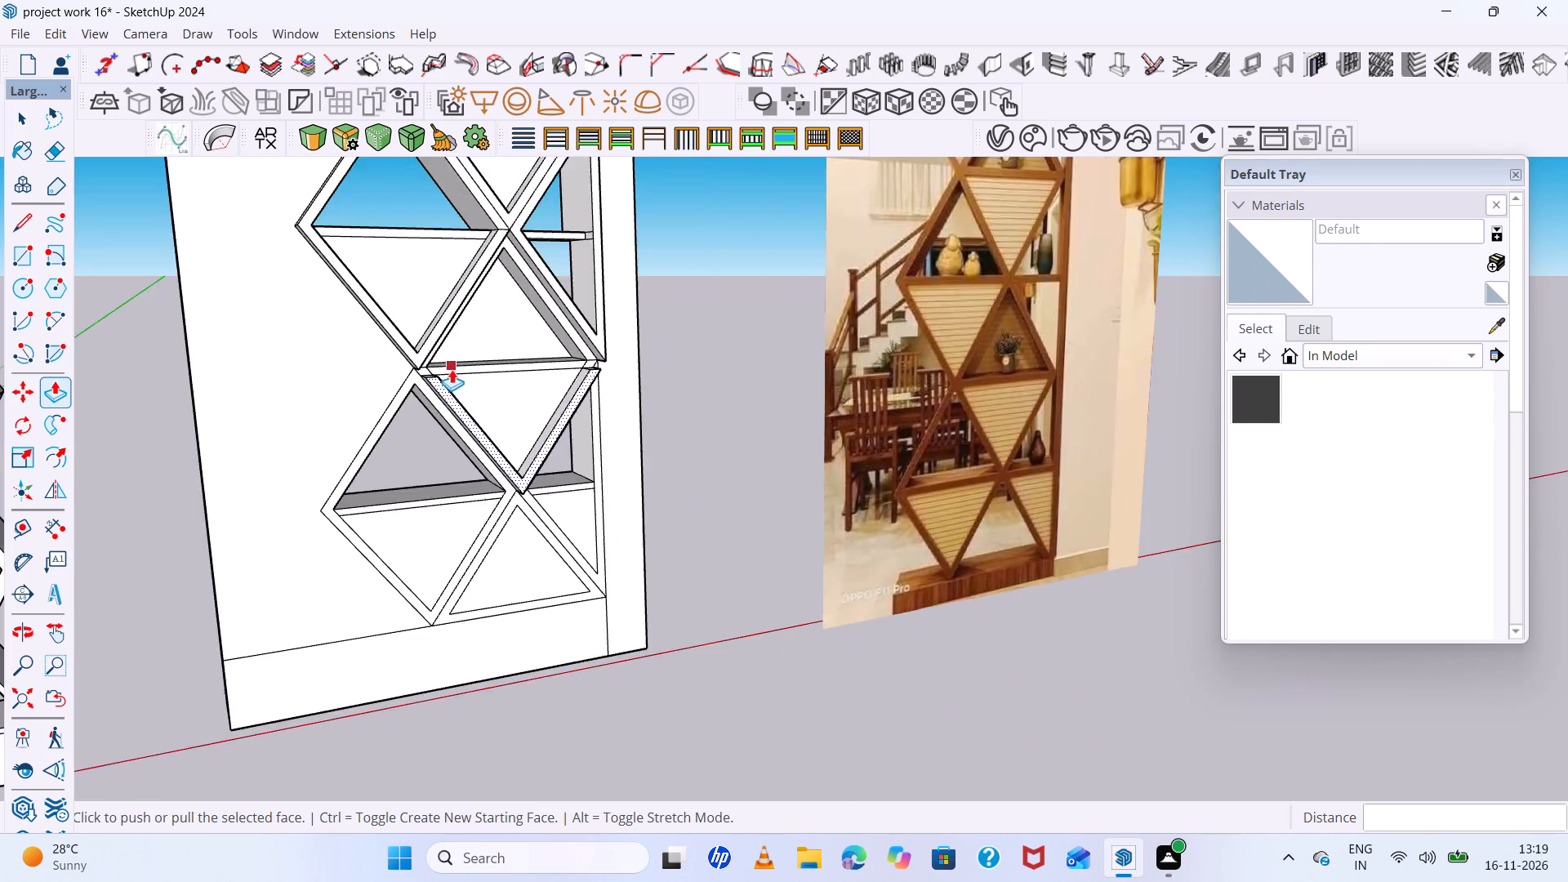
scroll(462, 388, up, 20)
scroll(462, 388, up, 4)
middle_drag(412, 357, 197, 328)
scroll(340, 344, down, 12)
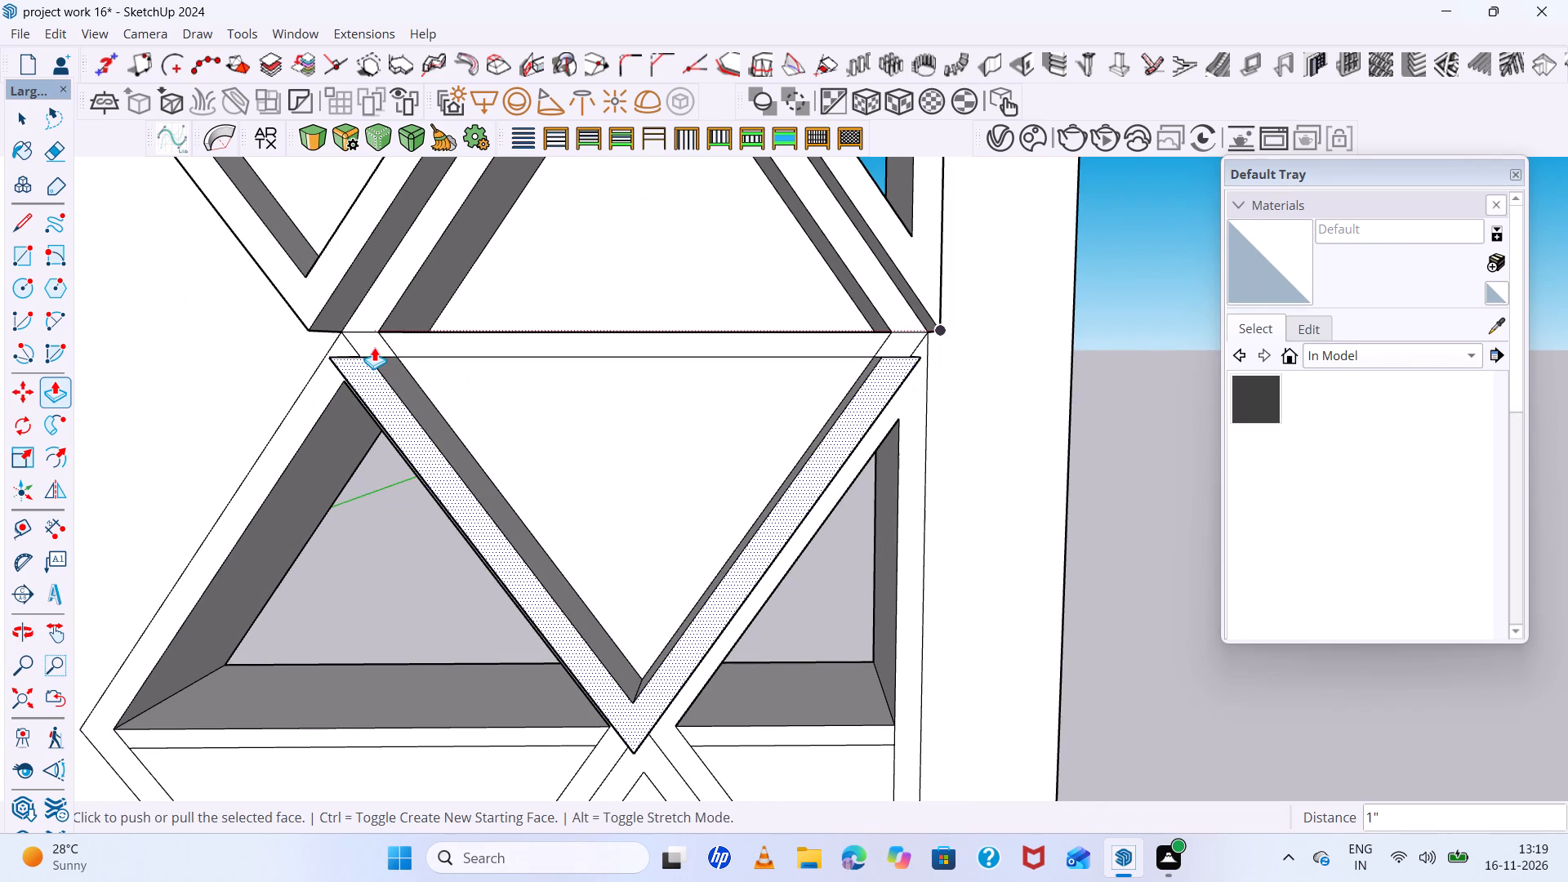
key(space)
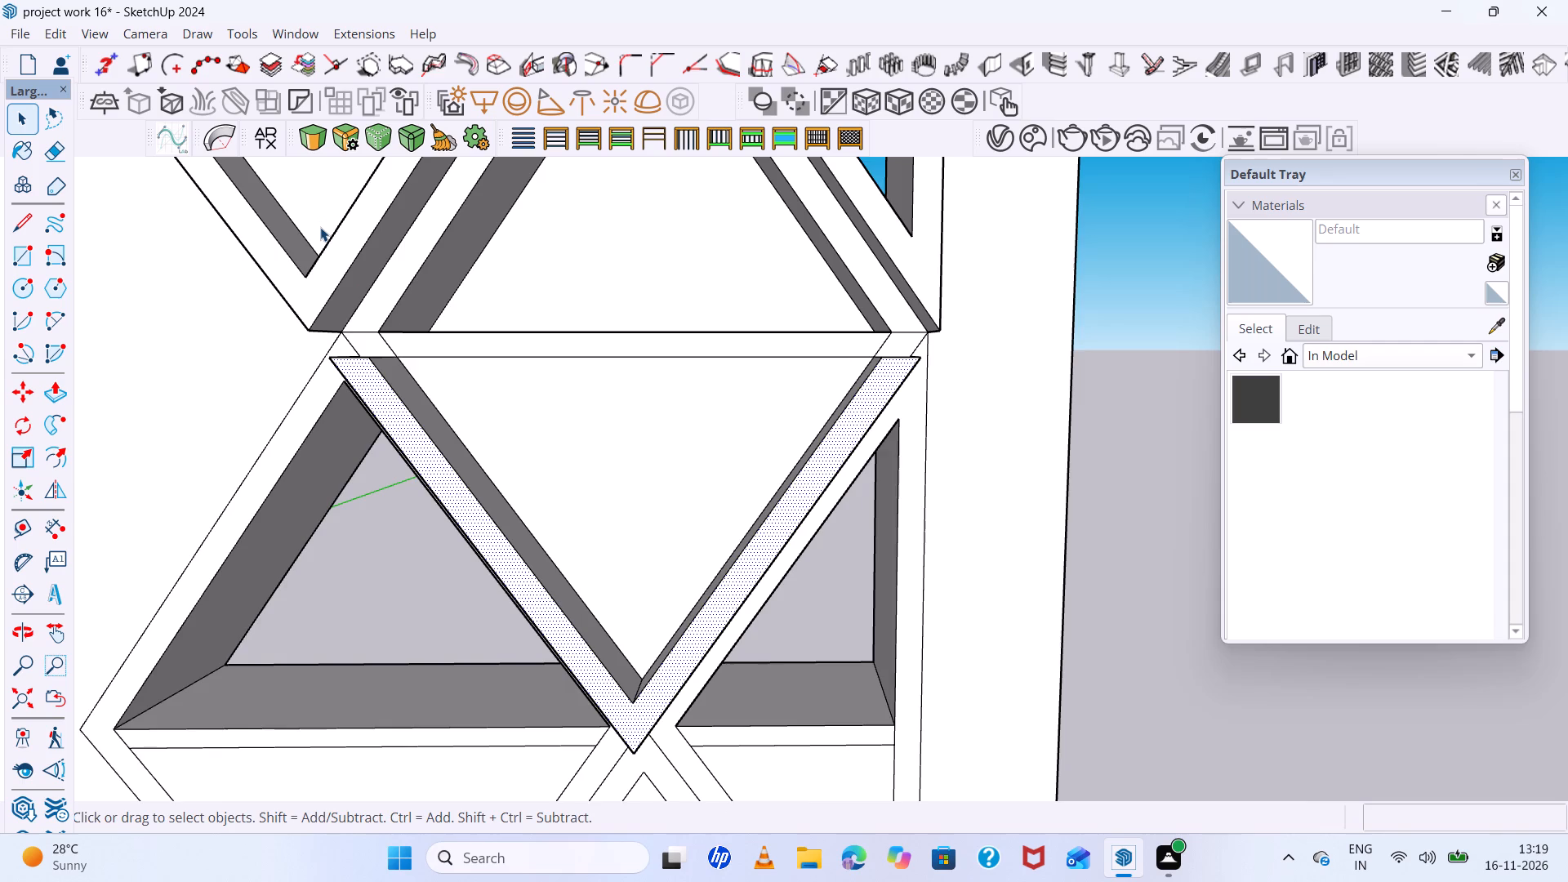
scroll(320, 227, down, 3)
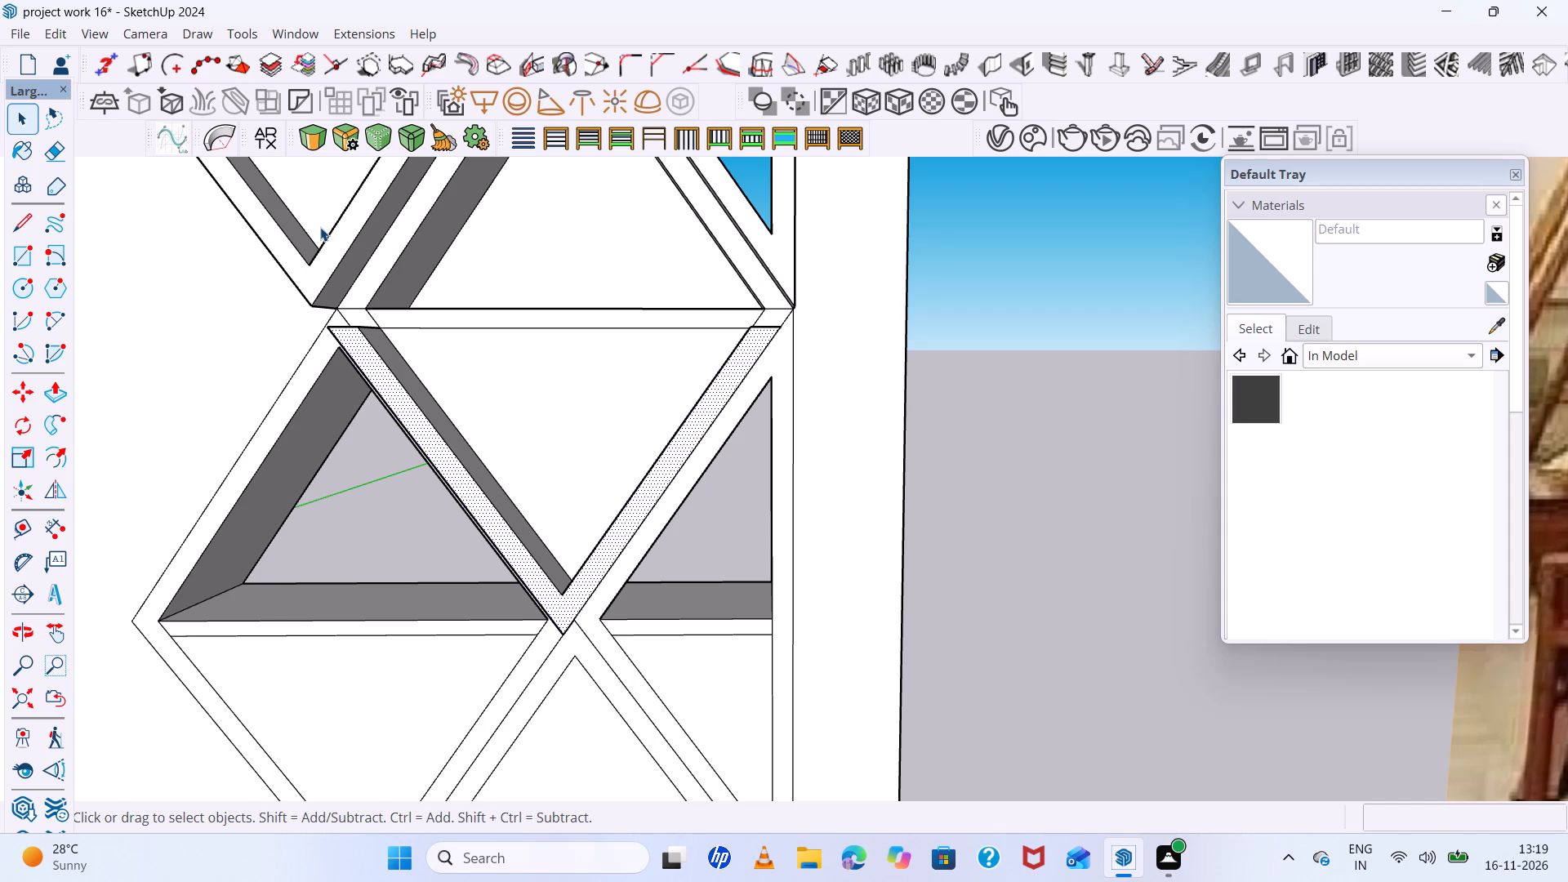
scroll(320, 227, down, 4)
middle_drag(320, 227, 501, 348)
scroll(562, 375, down, 6)
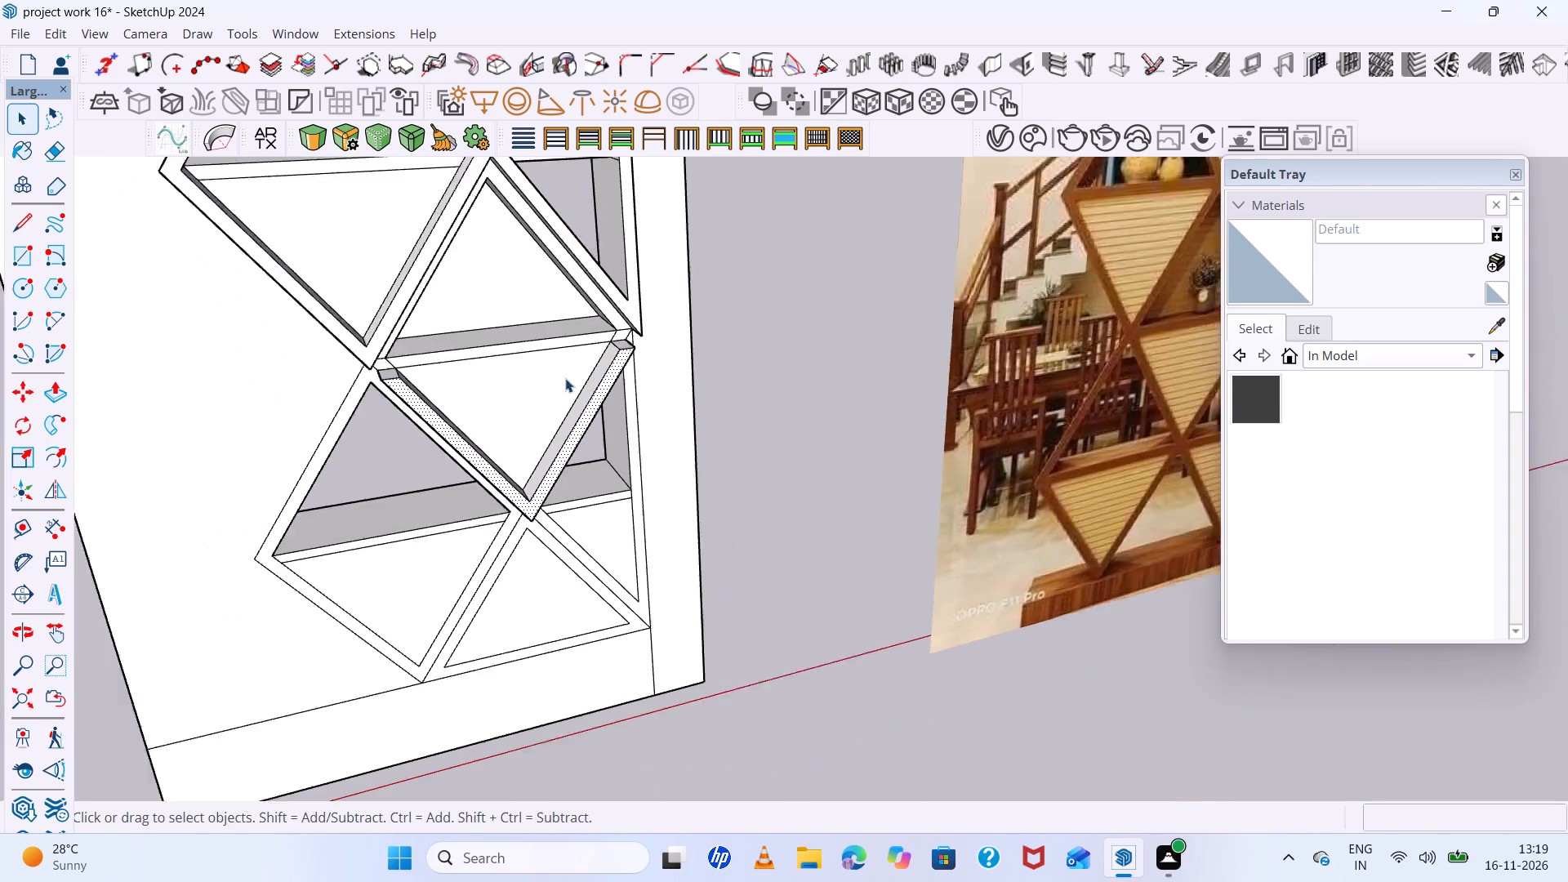
Push/Pull the upper inverted-V half of the third diamond's frame outward 1" to match the raised frames.
scroll(559, 239, up, 12)
middle_drag(584, 314, 567, 256)
scroll(636, 385, up, 4)
click(637, 385)
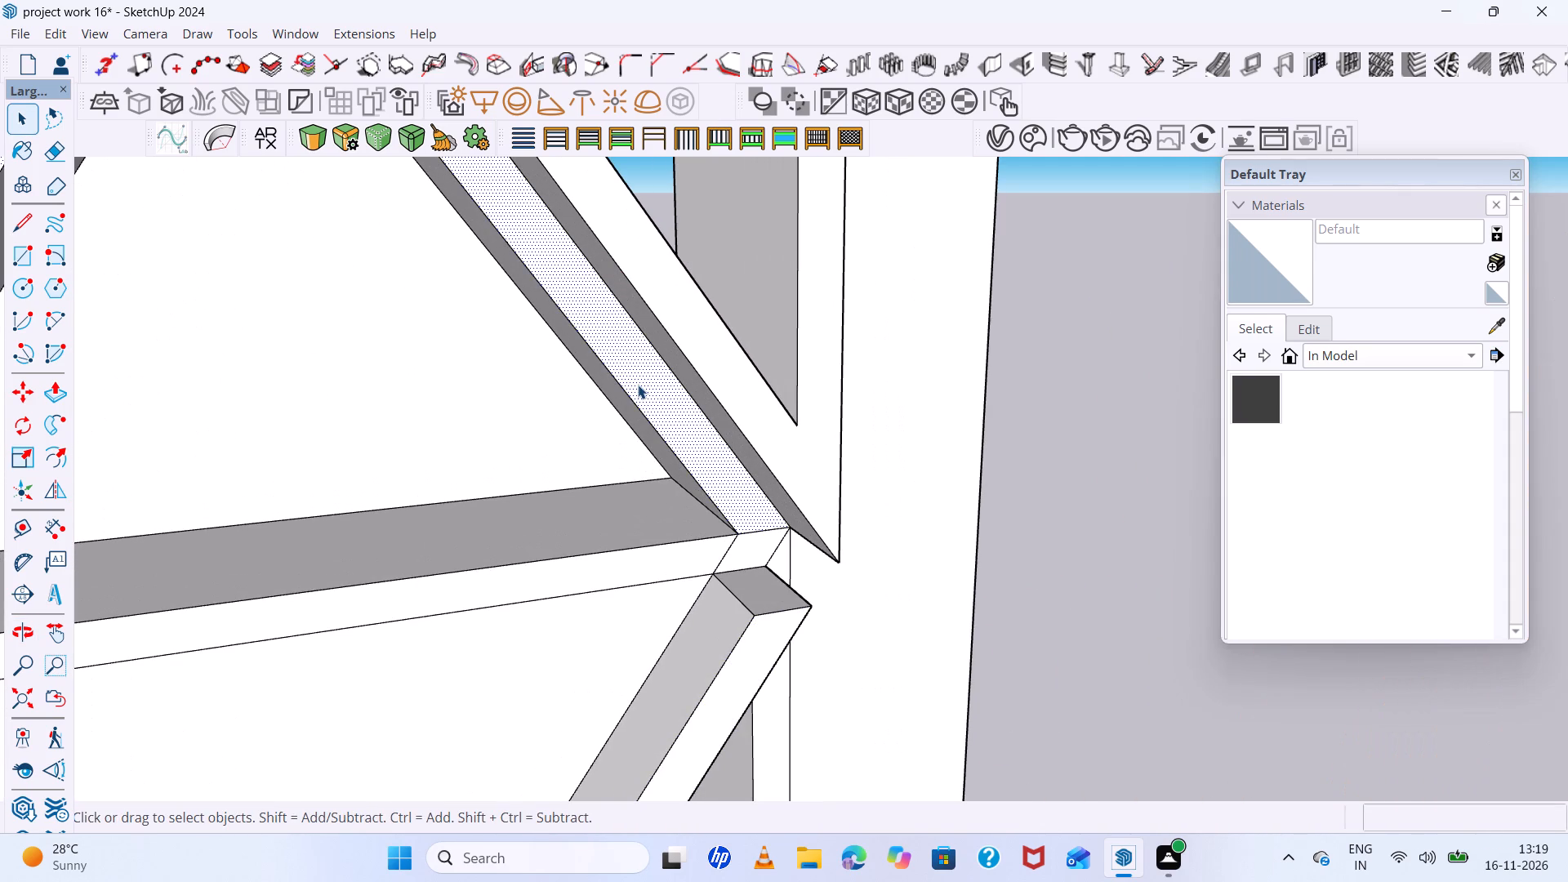
key(p)
click(637, 384)
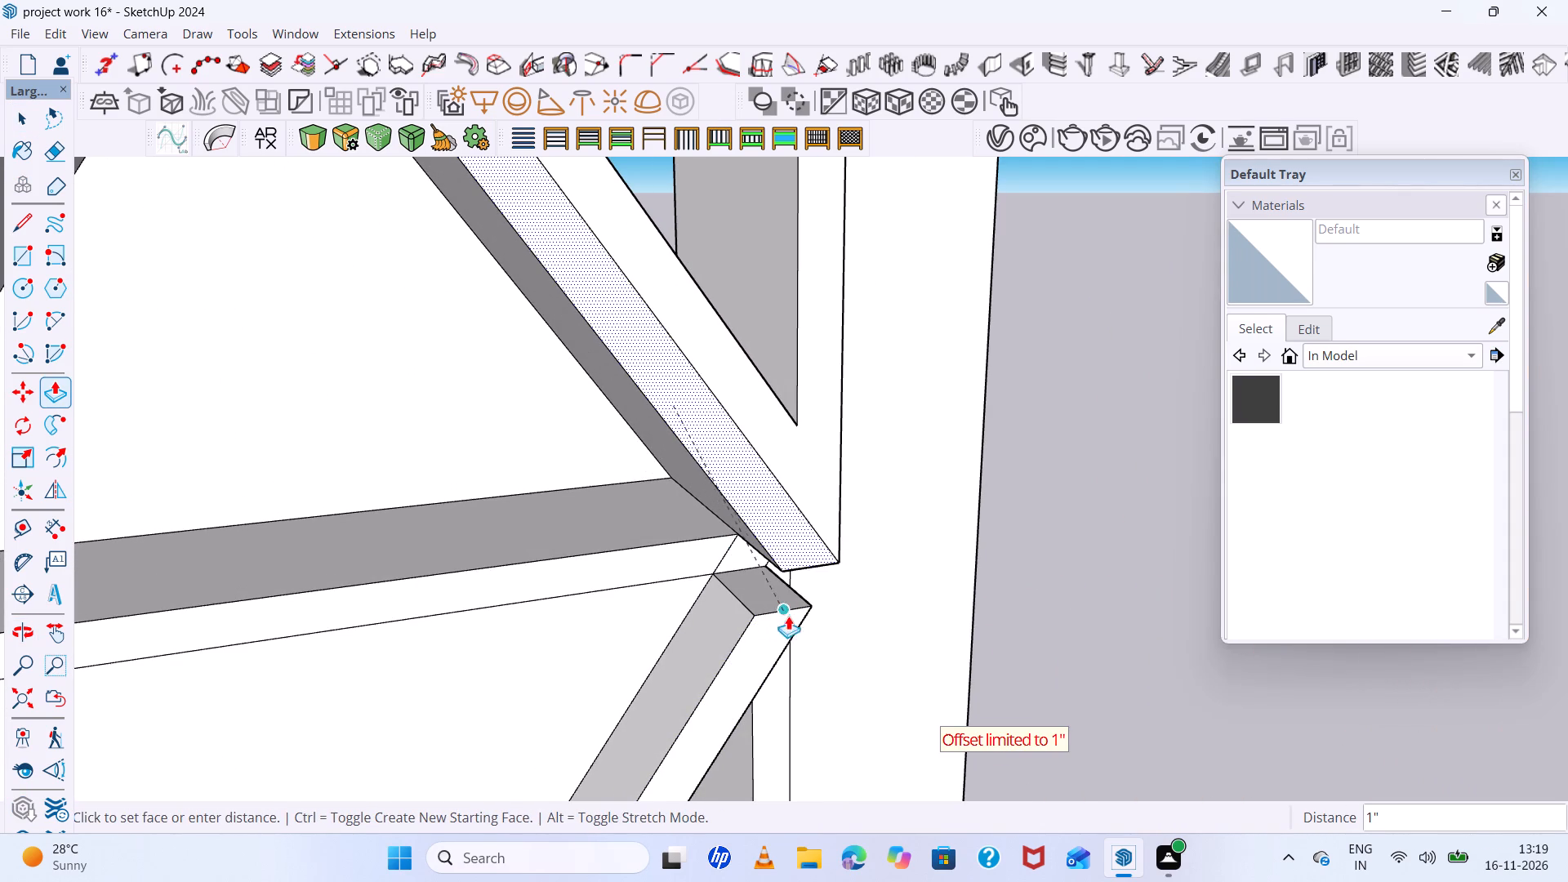
click(804, 609)
scroll(666, 444, down, 5)
middle_drag(724, 583, 444, 290)
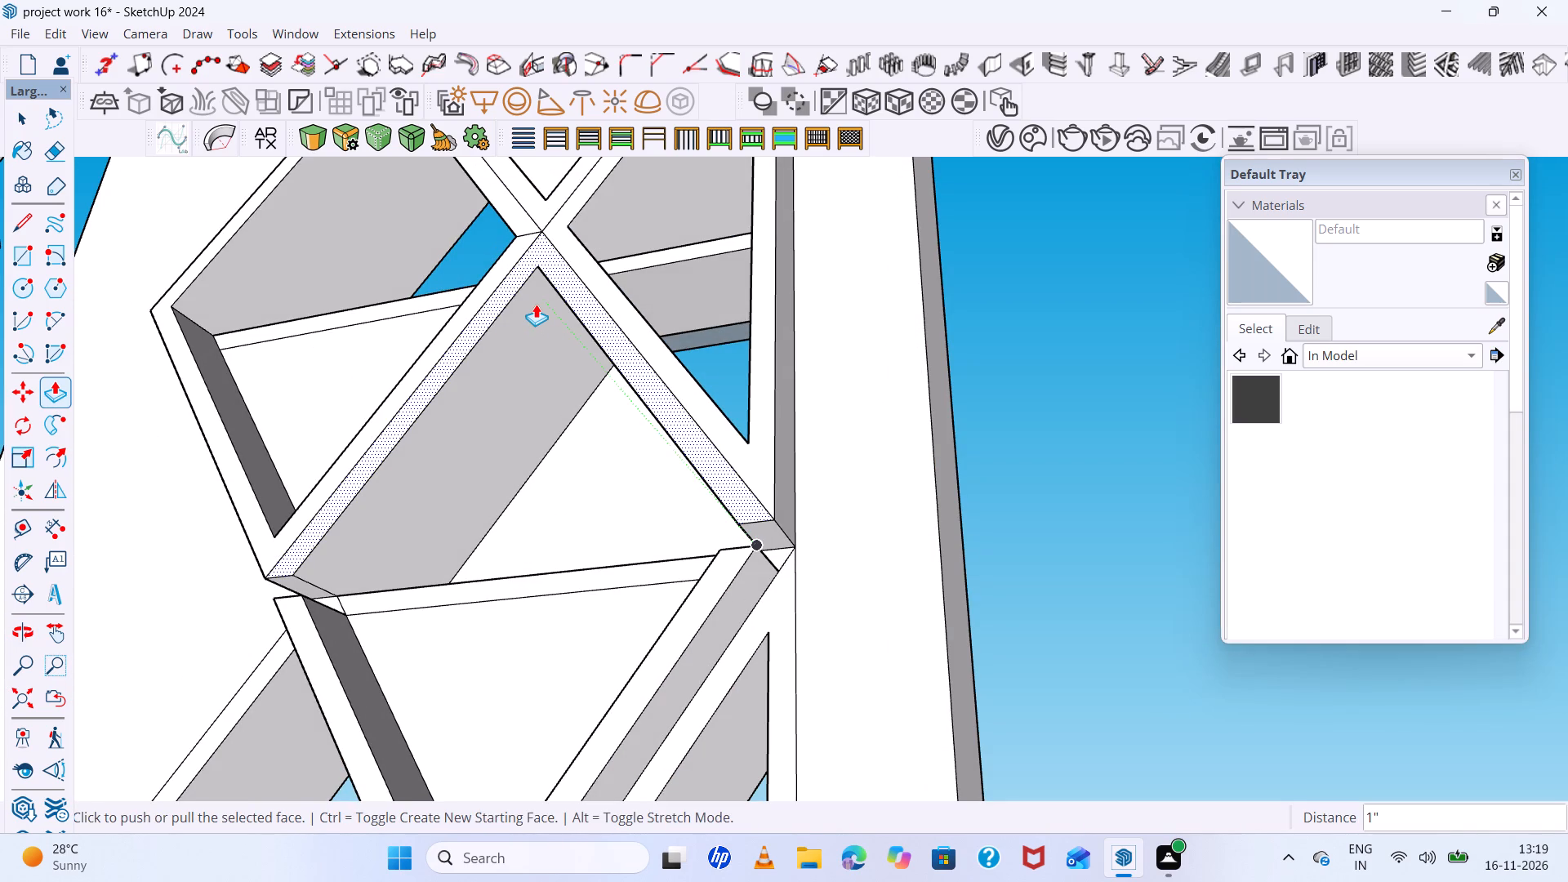
scroll(534, 303, down, 4)
scroll(772, 456, up, 4)
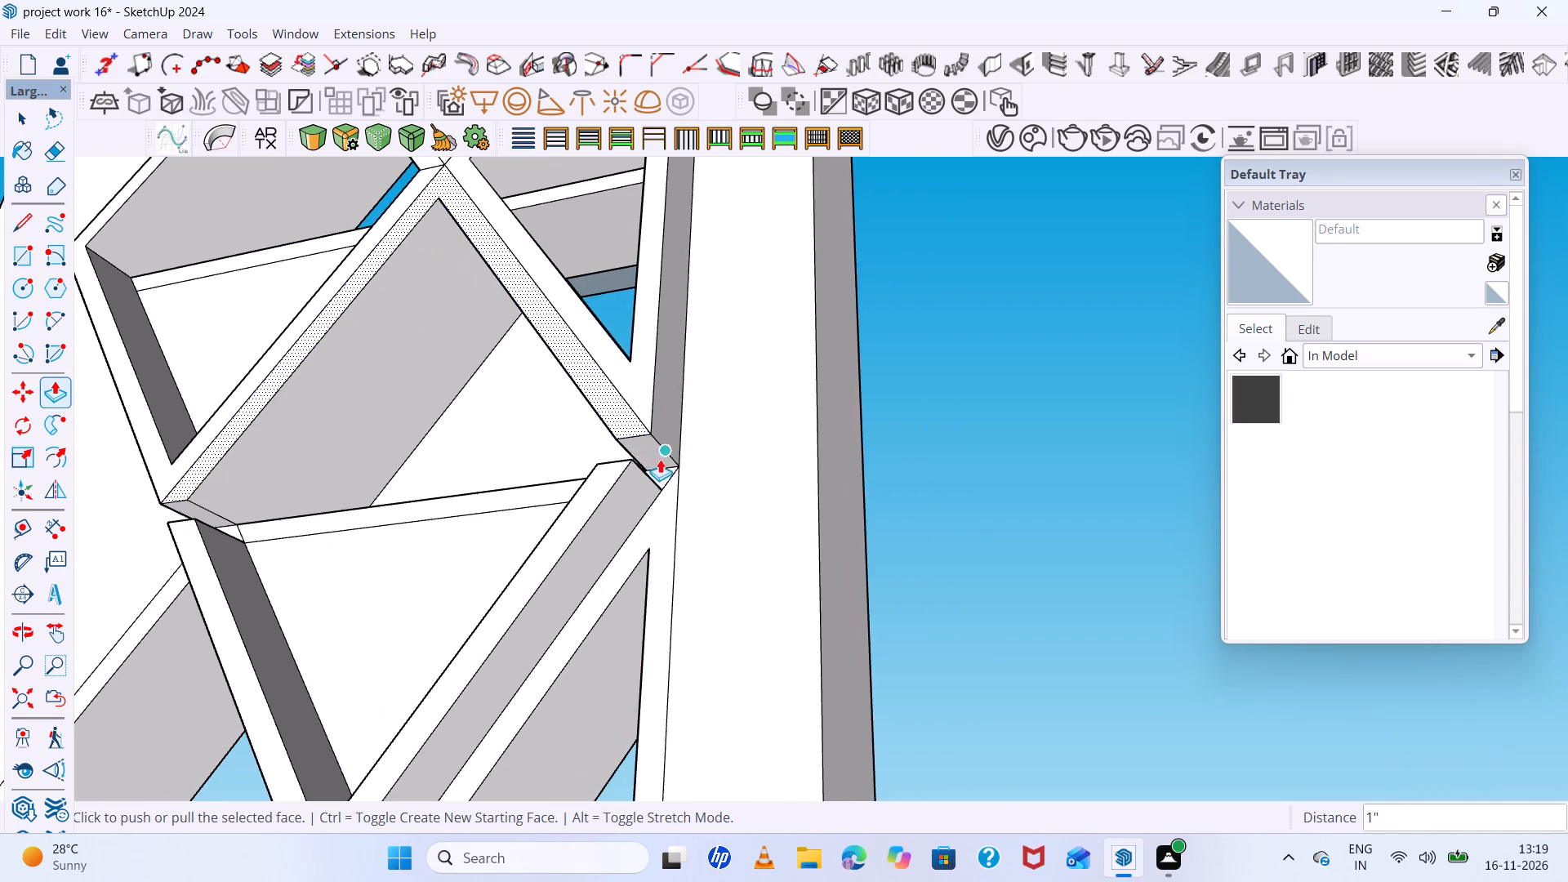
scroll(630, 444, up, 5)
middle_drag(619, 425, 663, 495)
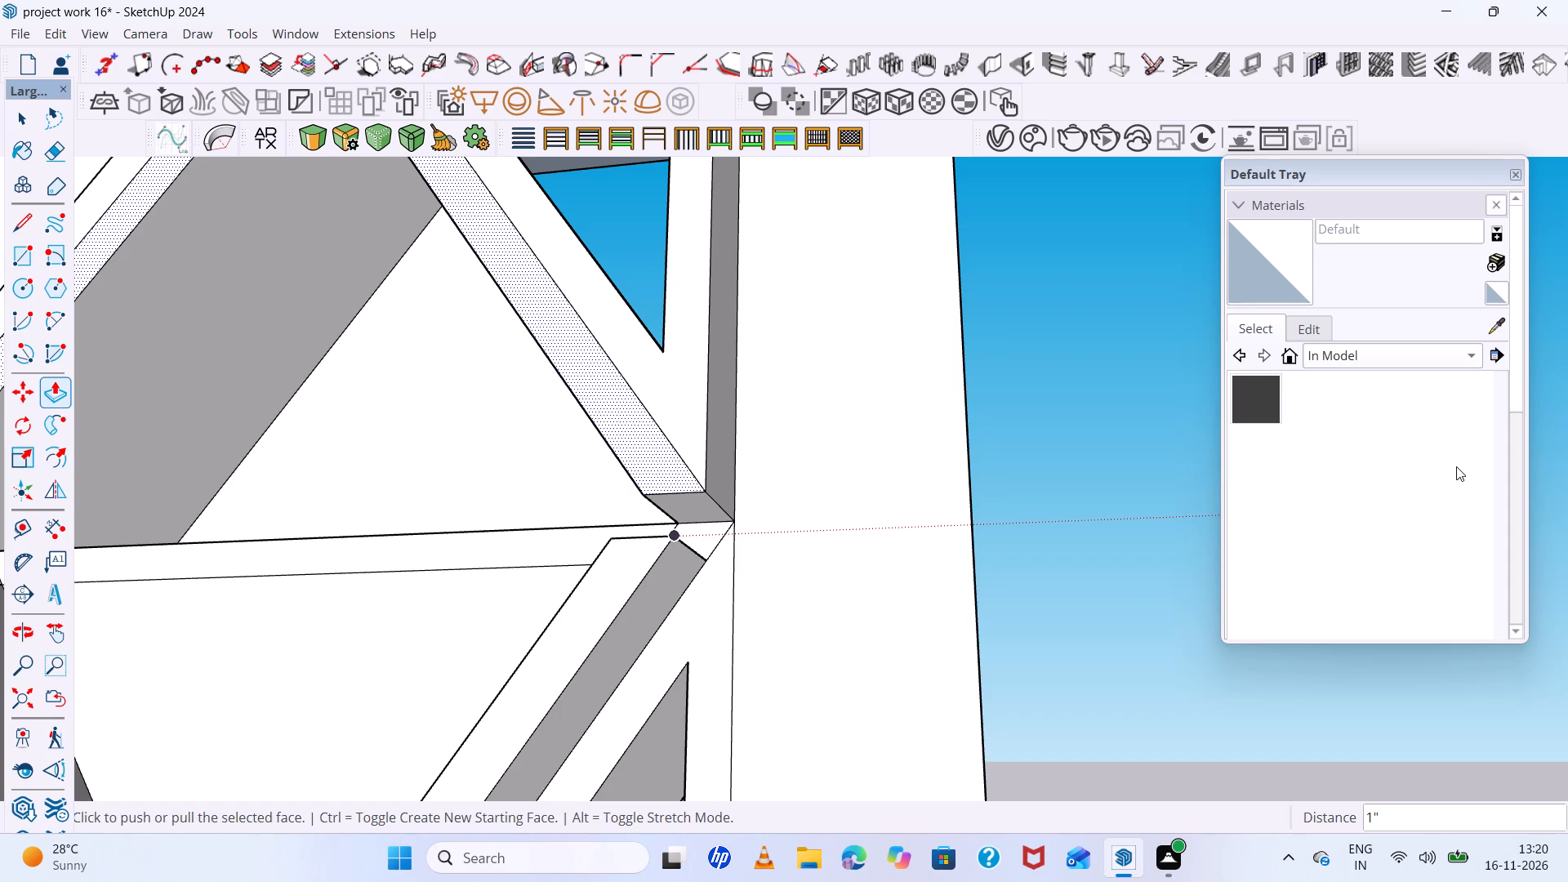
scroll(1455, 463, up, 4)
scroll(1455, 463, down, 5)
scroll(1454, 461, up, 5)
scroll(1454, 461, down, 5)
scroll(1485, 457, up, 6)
Push/Pull the small frame patch at the left end of the third diamond's crossbar outward 1" to meet the raised halves.
key(space)
click(714, 526)
scroll(773, 507, down, 10)
middle_drag(757, 492, 780, 510)
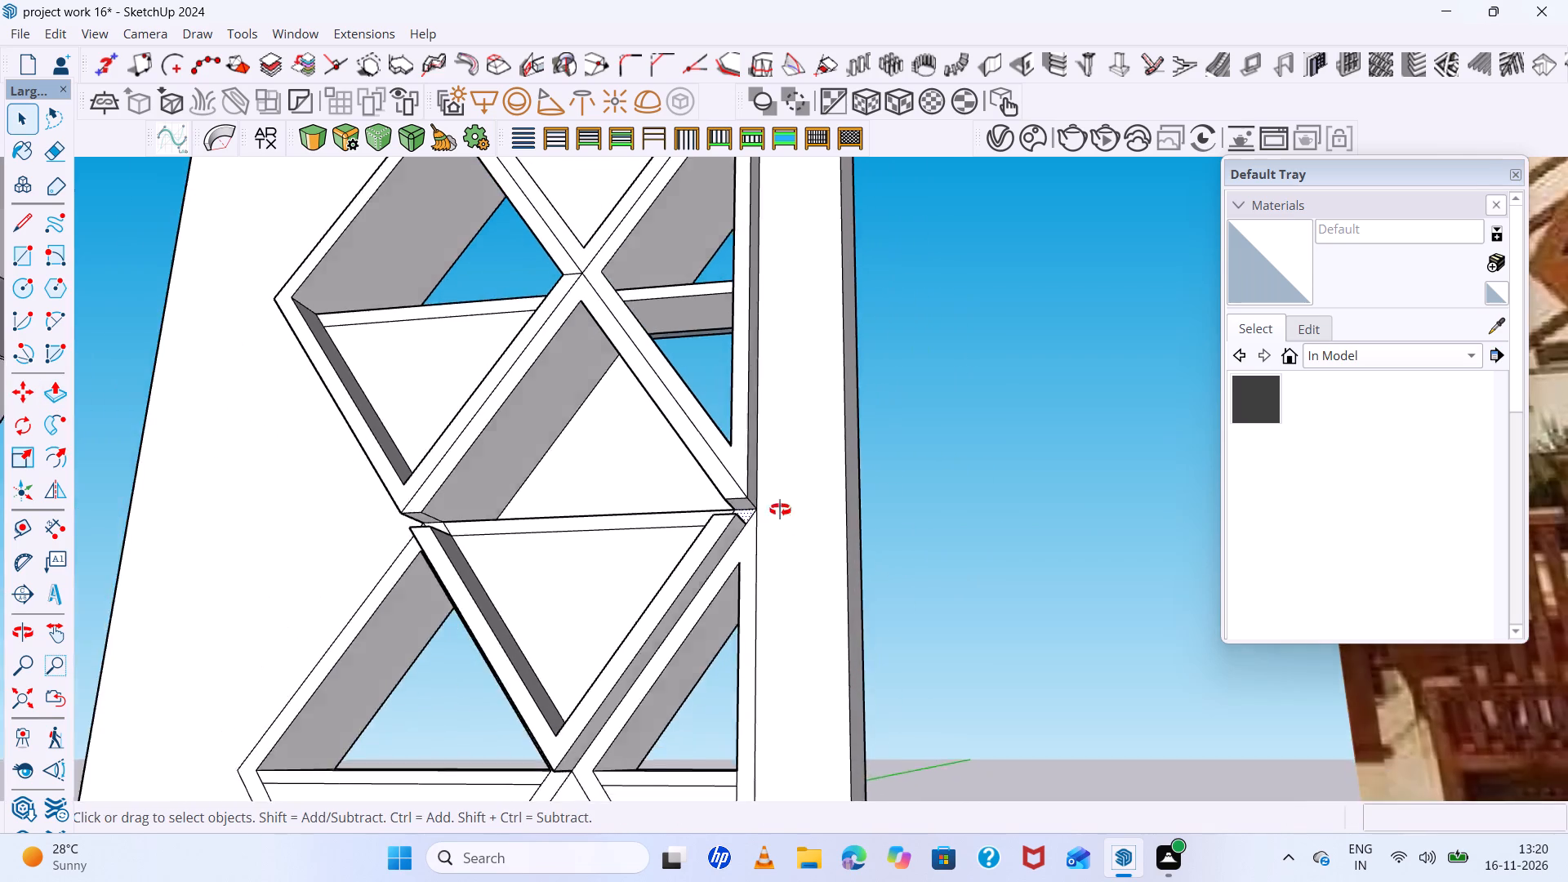
middle_drag(780, 510, 880, 561)
scroll(543, 514, up, 7)
scroll(236, 523, up, 5)
scroll(295, 530, down, 6)
middle_drag(296, 538, 416, 555)
click(277, 538)
key(p)
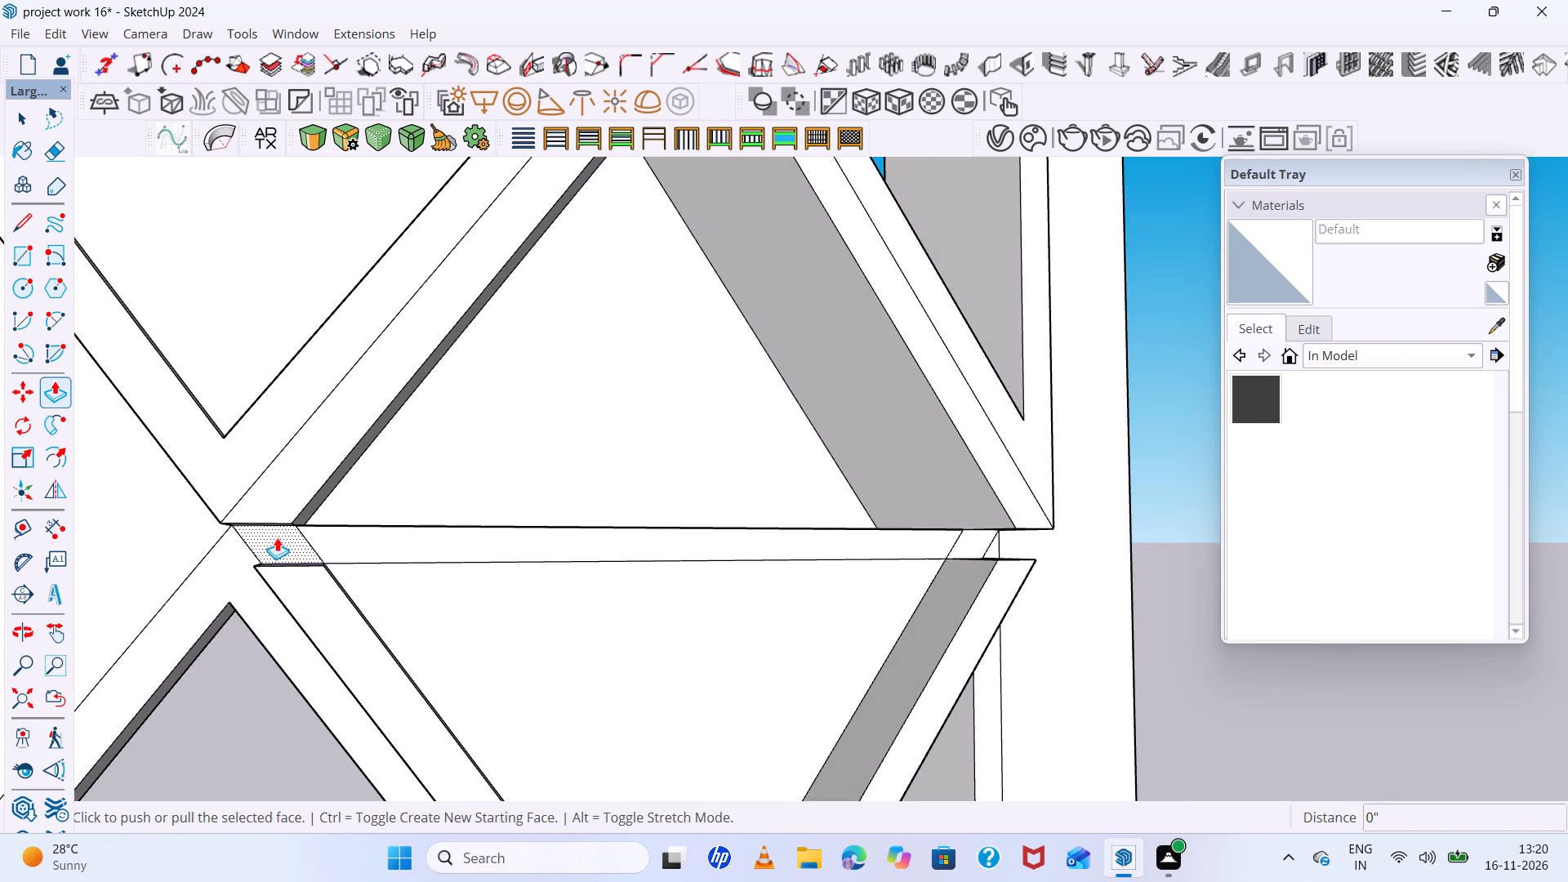
click(277, 537)
click(329, 574)
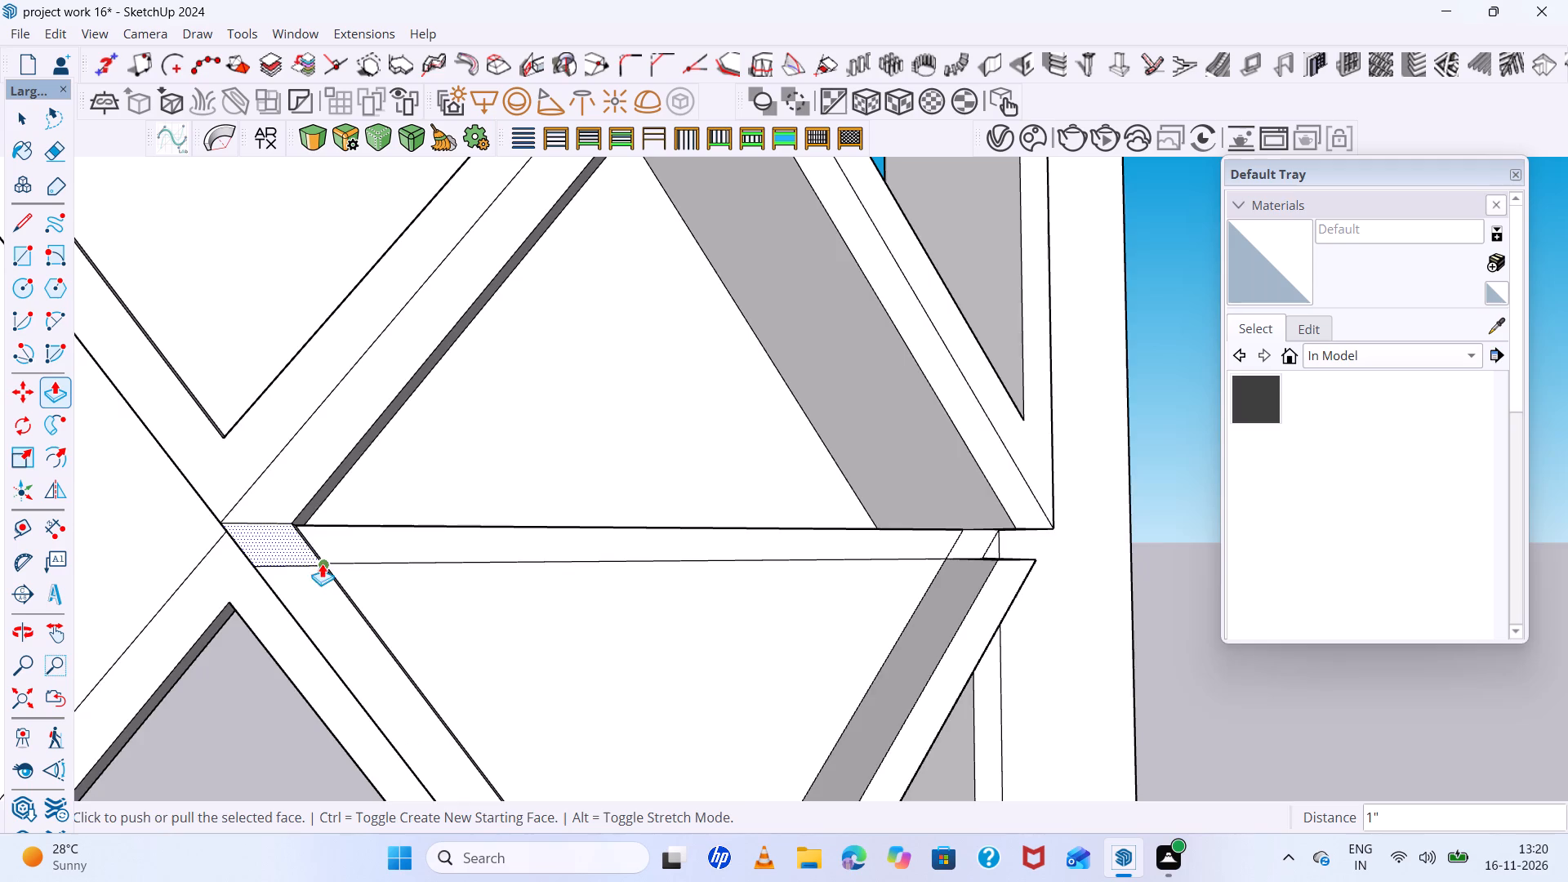
Push/Pull the small frame patch at the right end of the third diamond's crossbar outward 1" to match the raised frame.
scroll(303, 539, down, 8)
scroll(724, 554, up, 7)
middle_drag(723, 524, 587, 531)
scroll(646, 532, up, 6)
key(space)
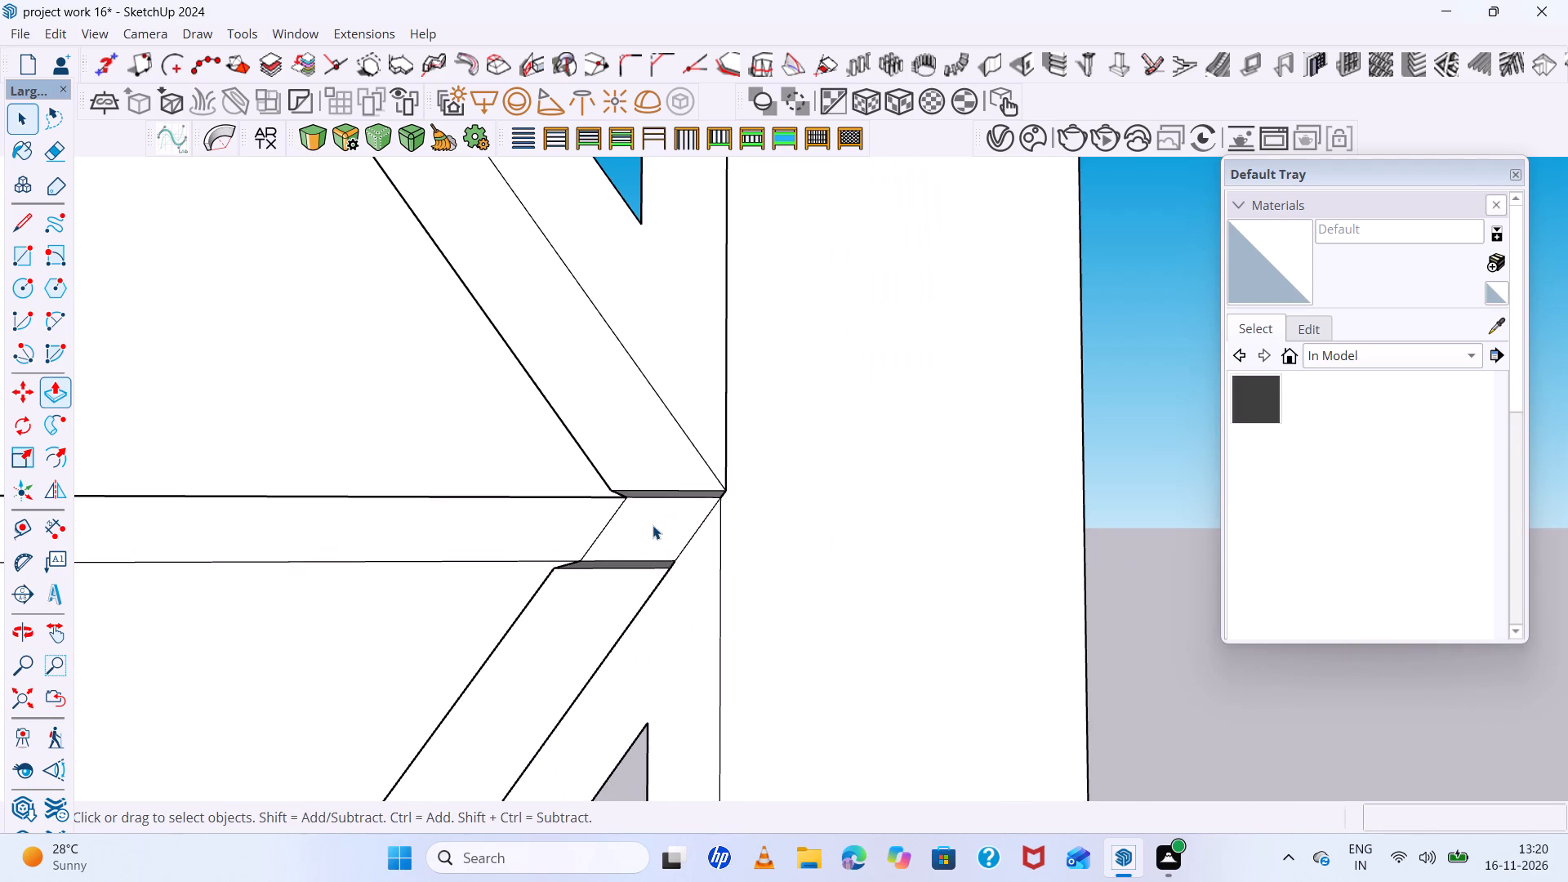
click(653, 524)
key(p)
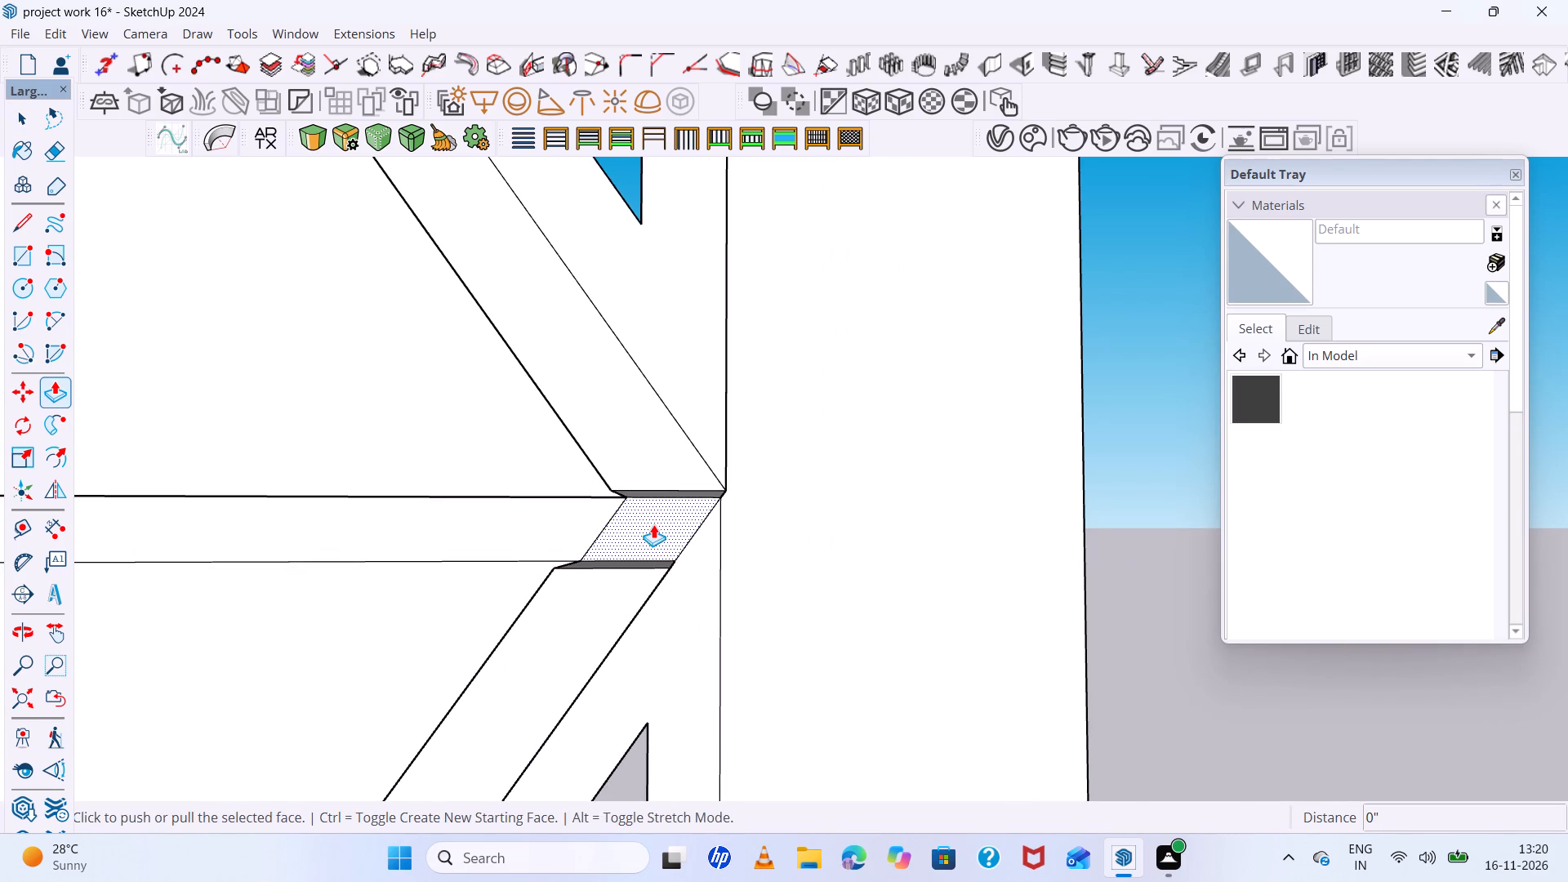
click(653, 524)
click(657, 572)
Erase the four leftover seam lines on the front and outer side faces of the third diamond's left corner.
scroll(747, 542, down, 11)
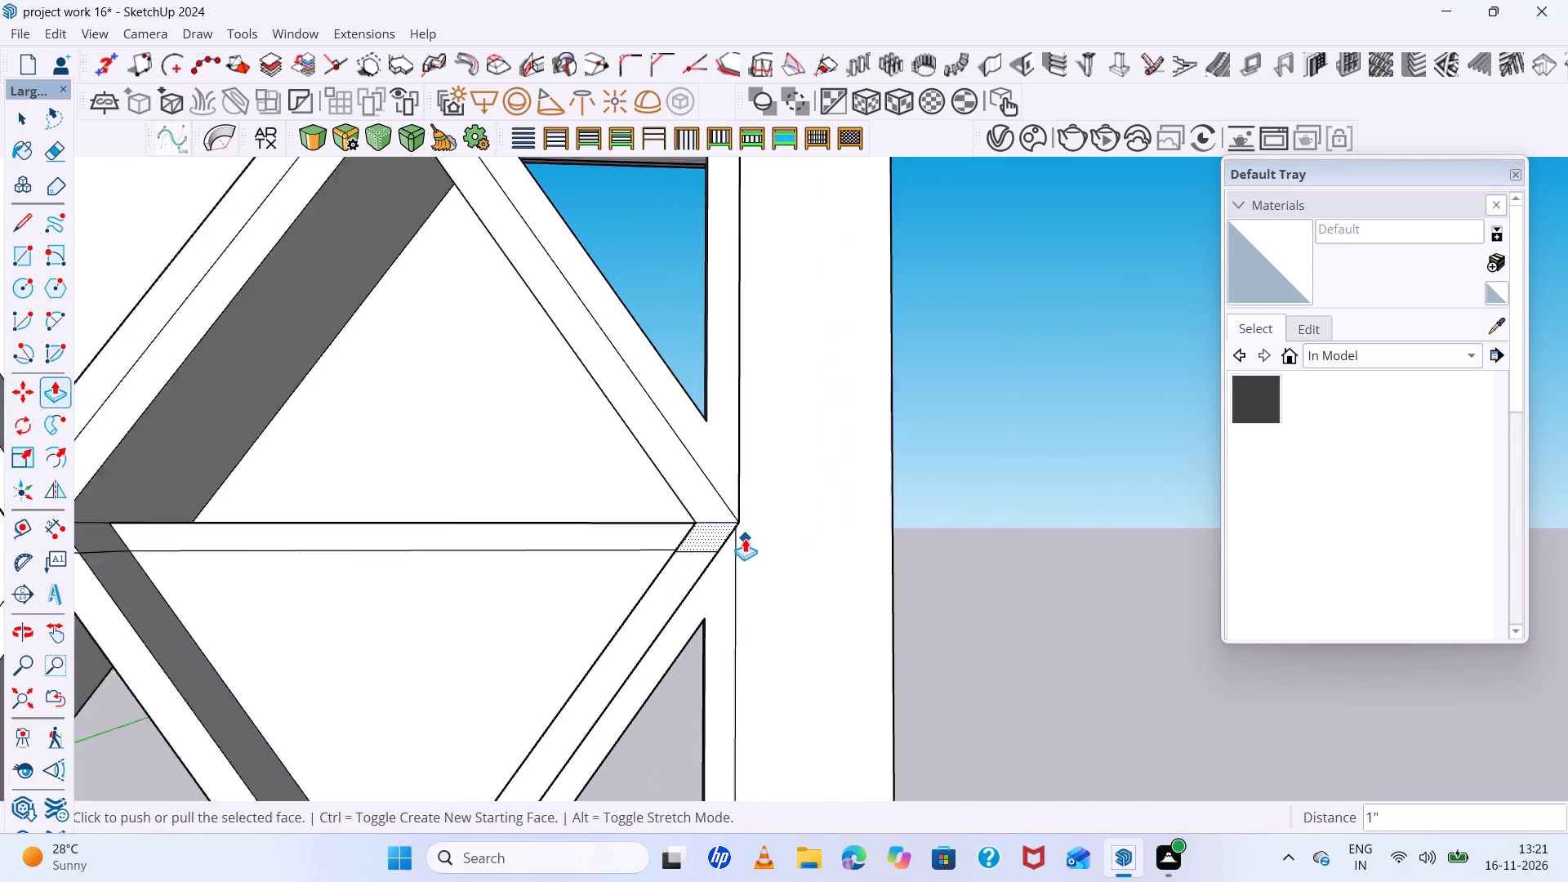
scroll(745, 538, down, 3)
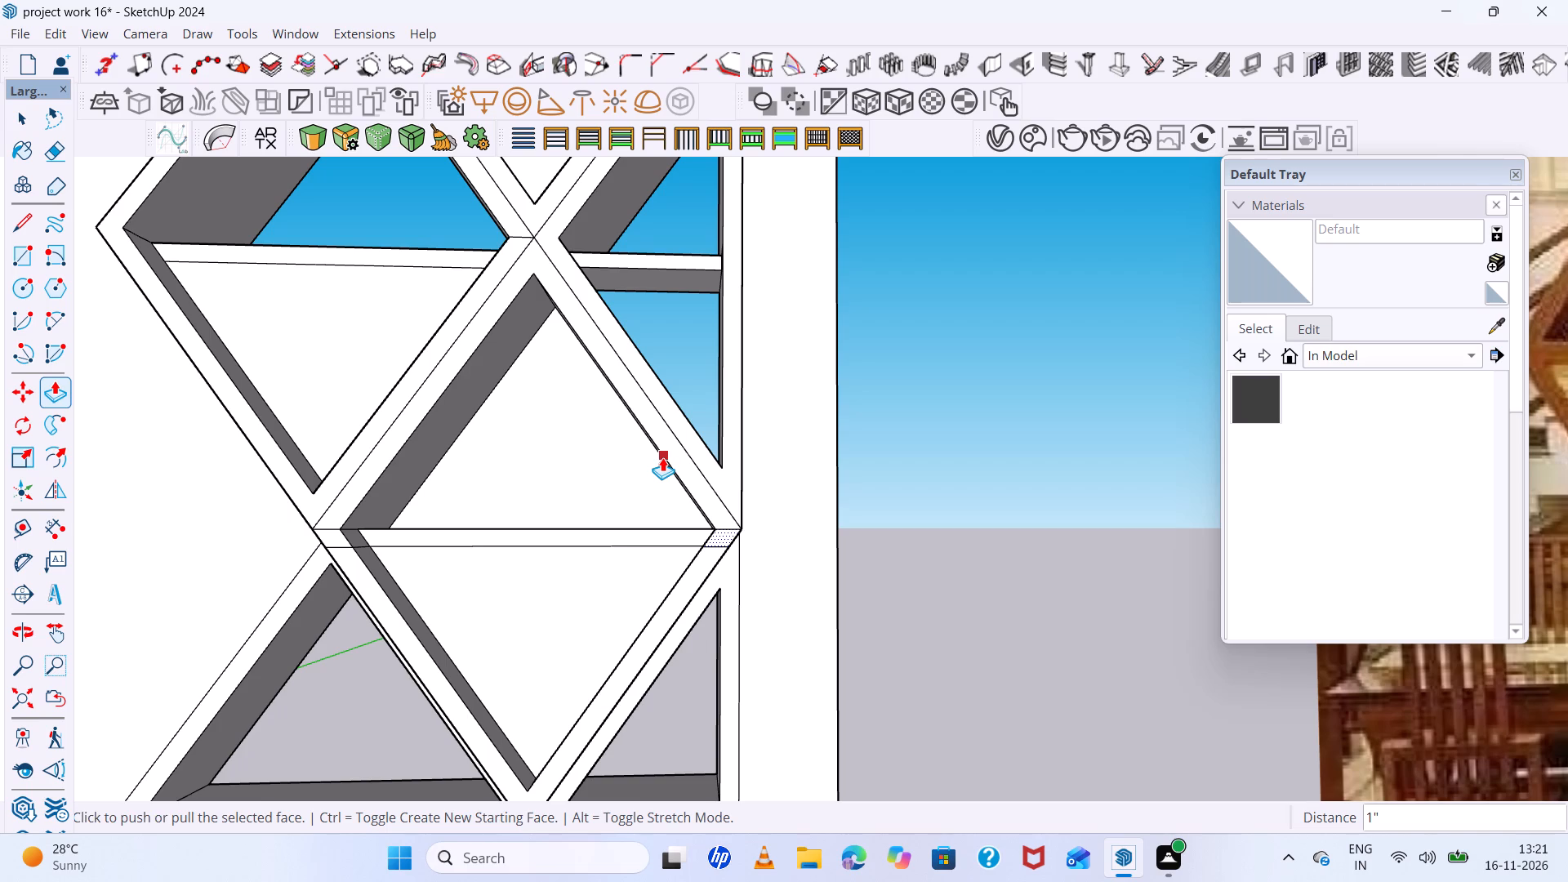
scroll(588, 434, down, 8)
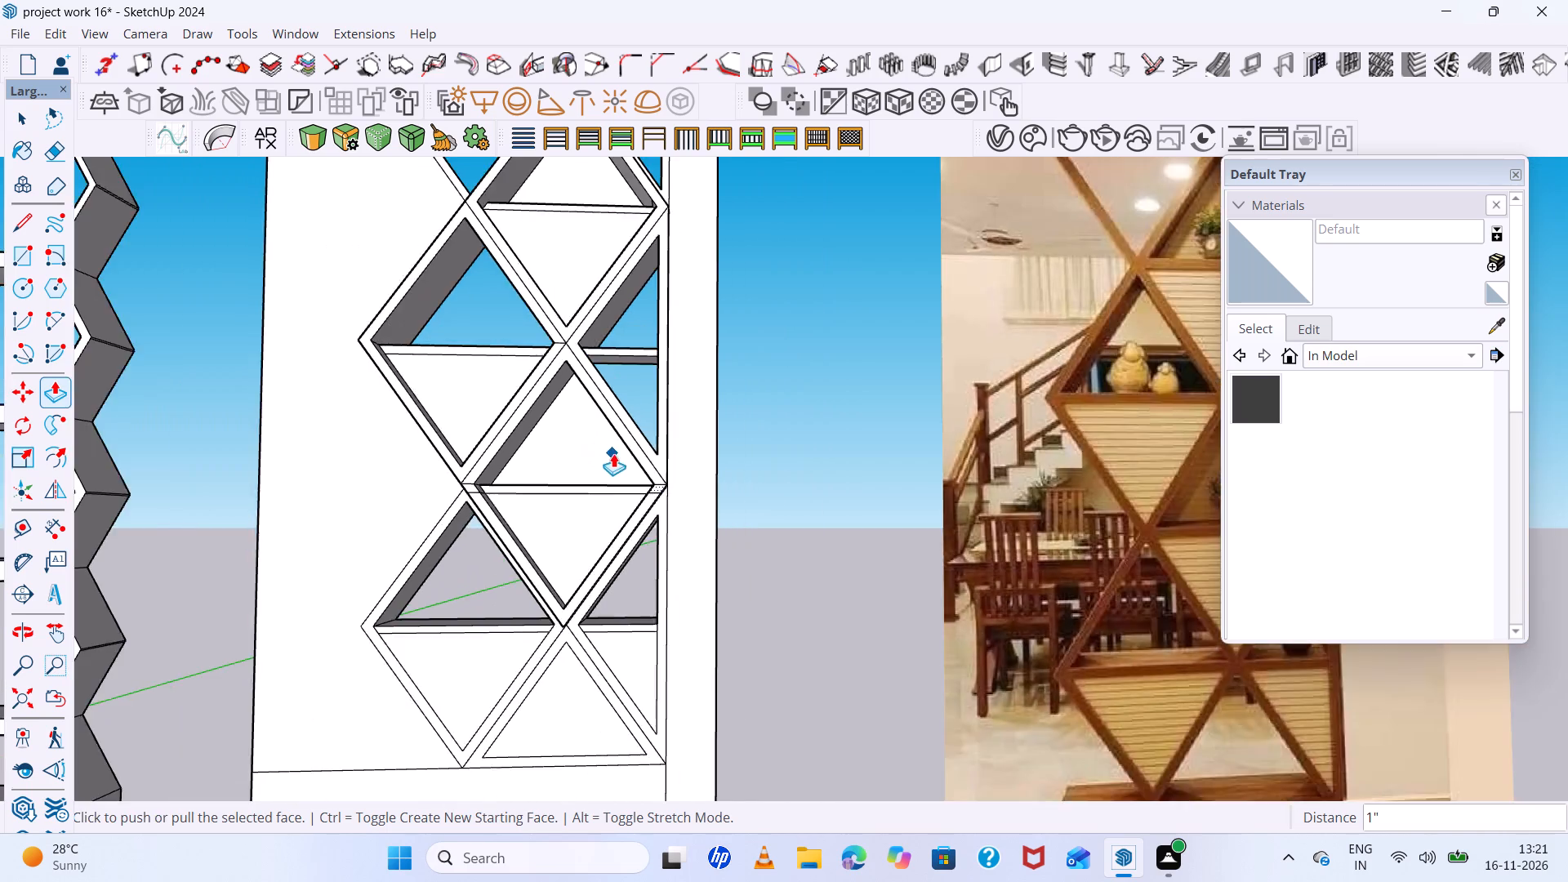
scroll(613, 453, down, 3)
middle_drag(619, 461, 833, 475)
scroll(487, 539, up, 7)
scroll(638, 420, up, 9)
middle_drag(540, 427, 617, 428)
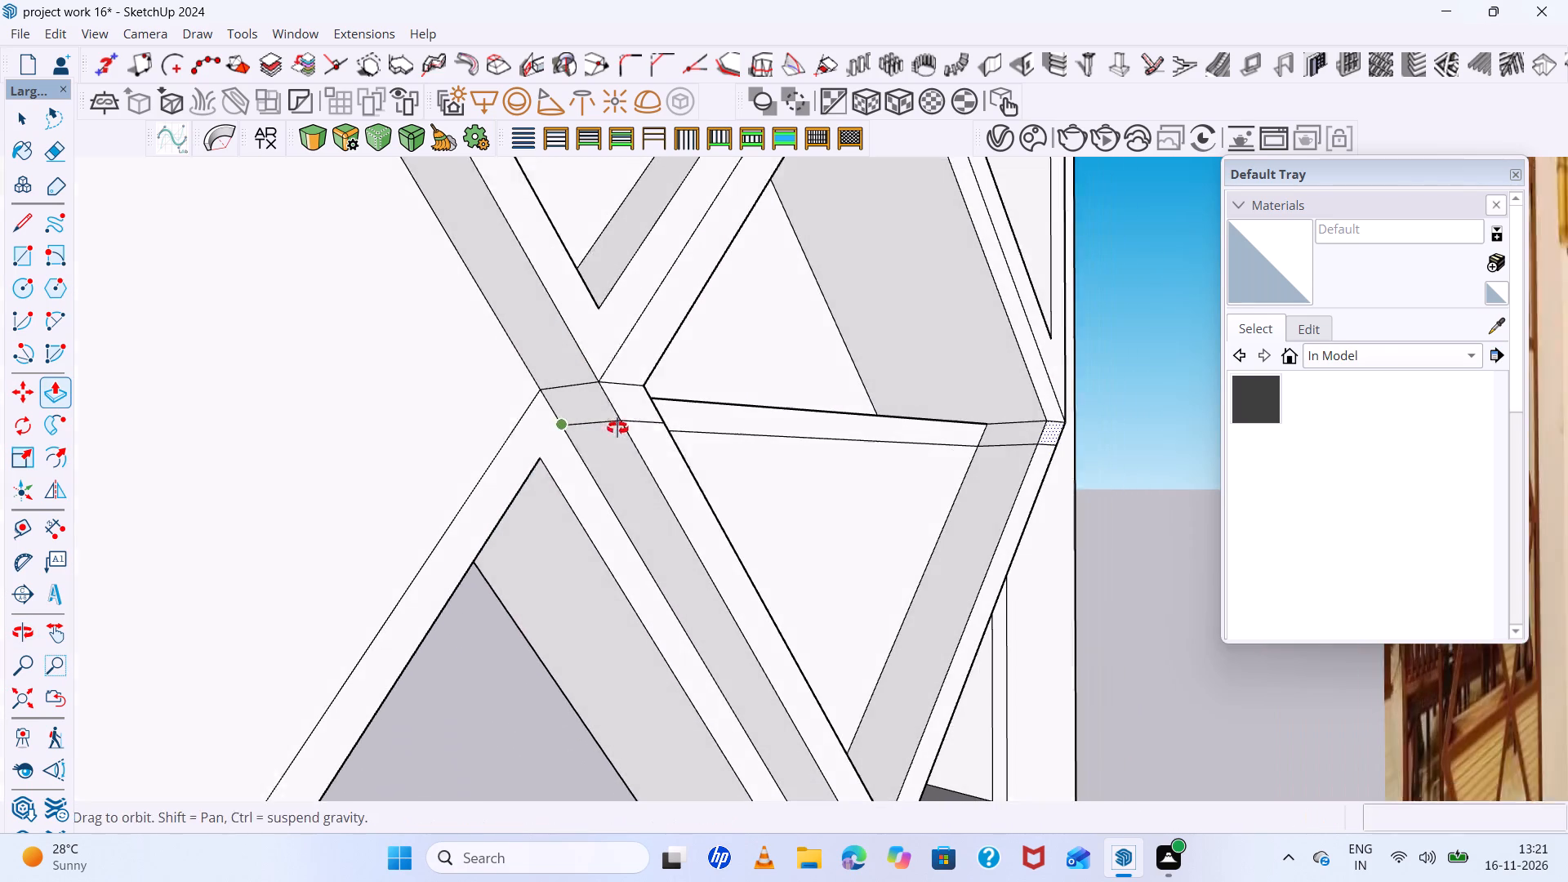
middle_drag(617, 428, 618, 428)
key(space)
key(e)
drag(577, 379, 590, 397)
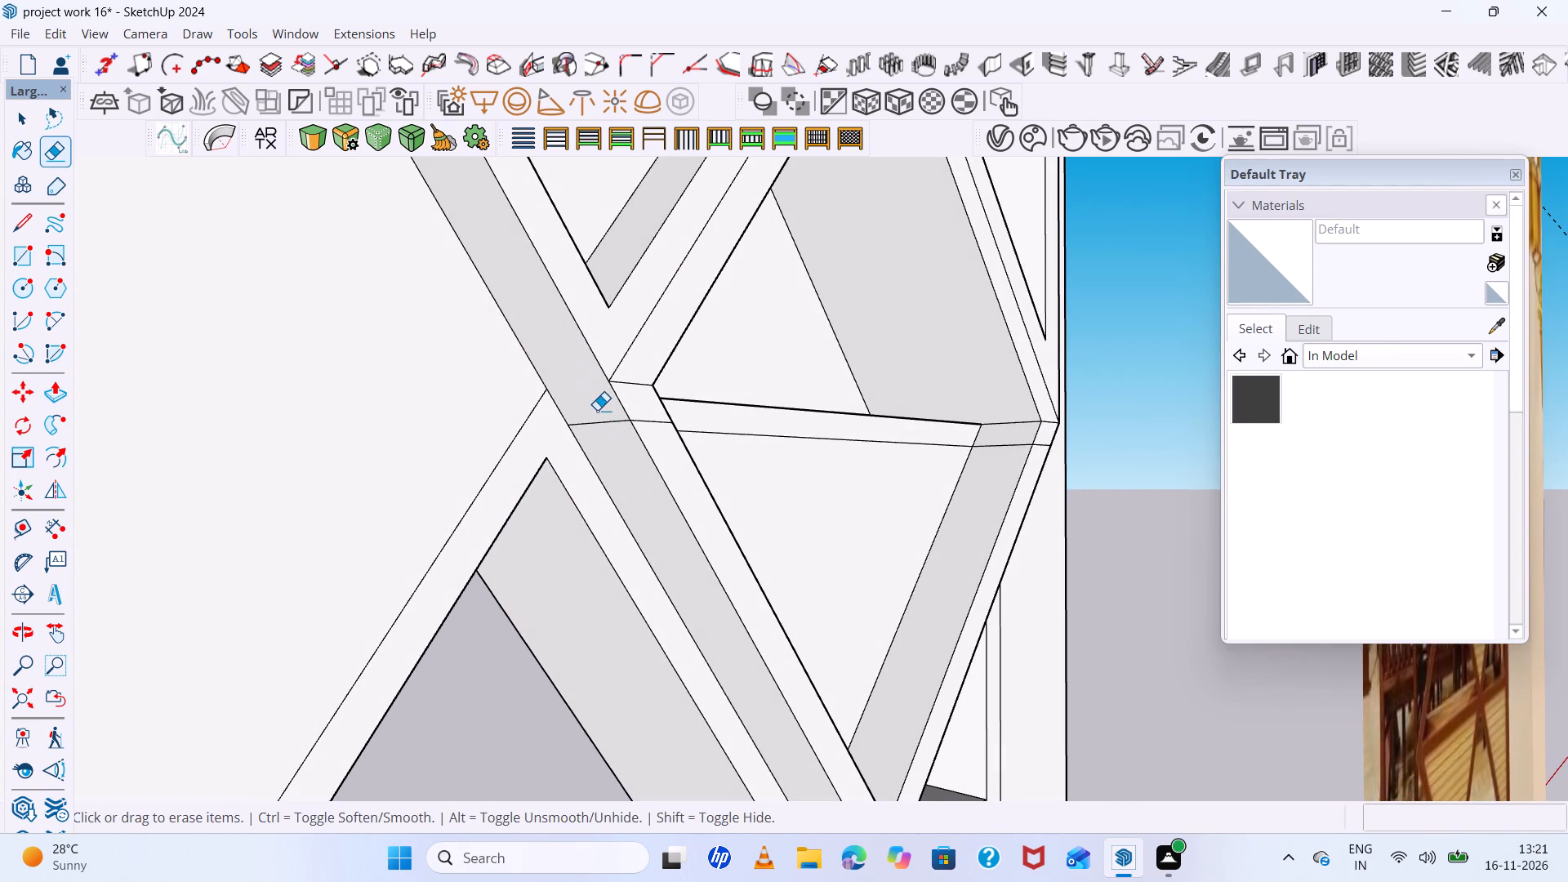
drag(599, 413, 613, 434)
drag(644, 379, 648, 403)
drag(657, 415, 668, 447)
scroll(586, 432, down, 8)
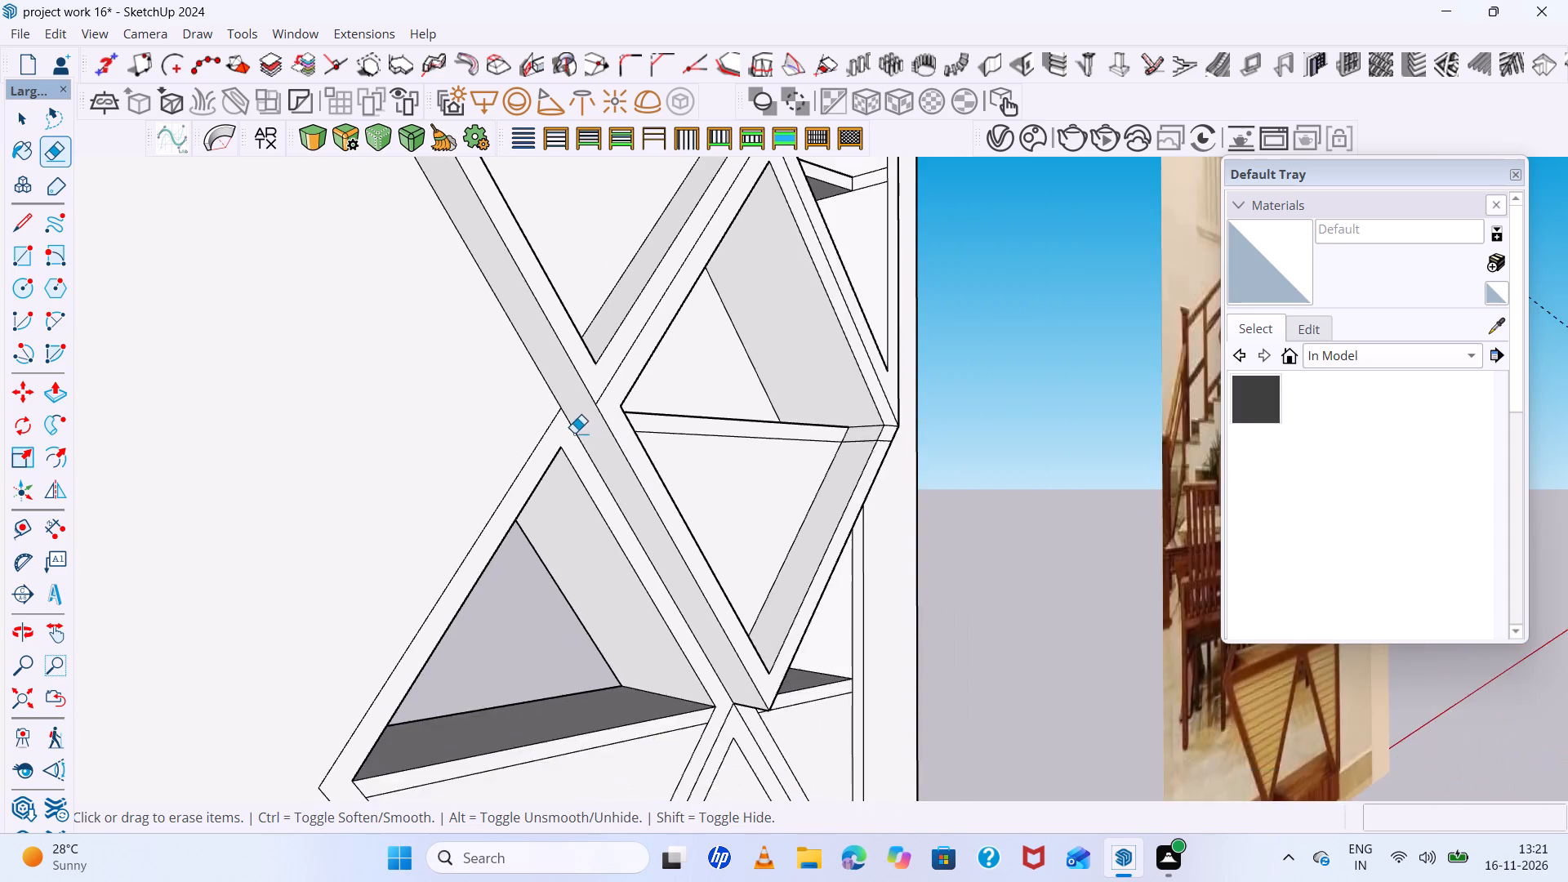
Erase the leftover seam lines on the front and outer side faces of the third diamond's right corner.
scroll(574, 433, down, 4)
middle_drag(786, 522, 423, 522)
scroll(780, 412, up, 11)
drag(813, 443, 809, 468)
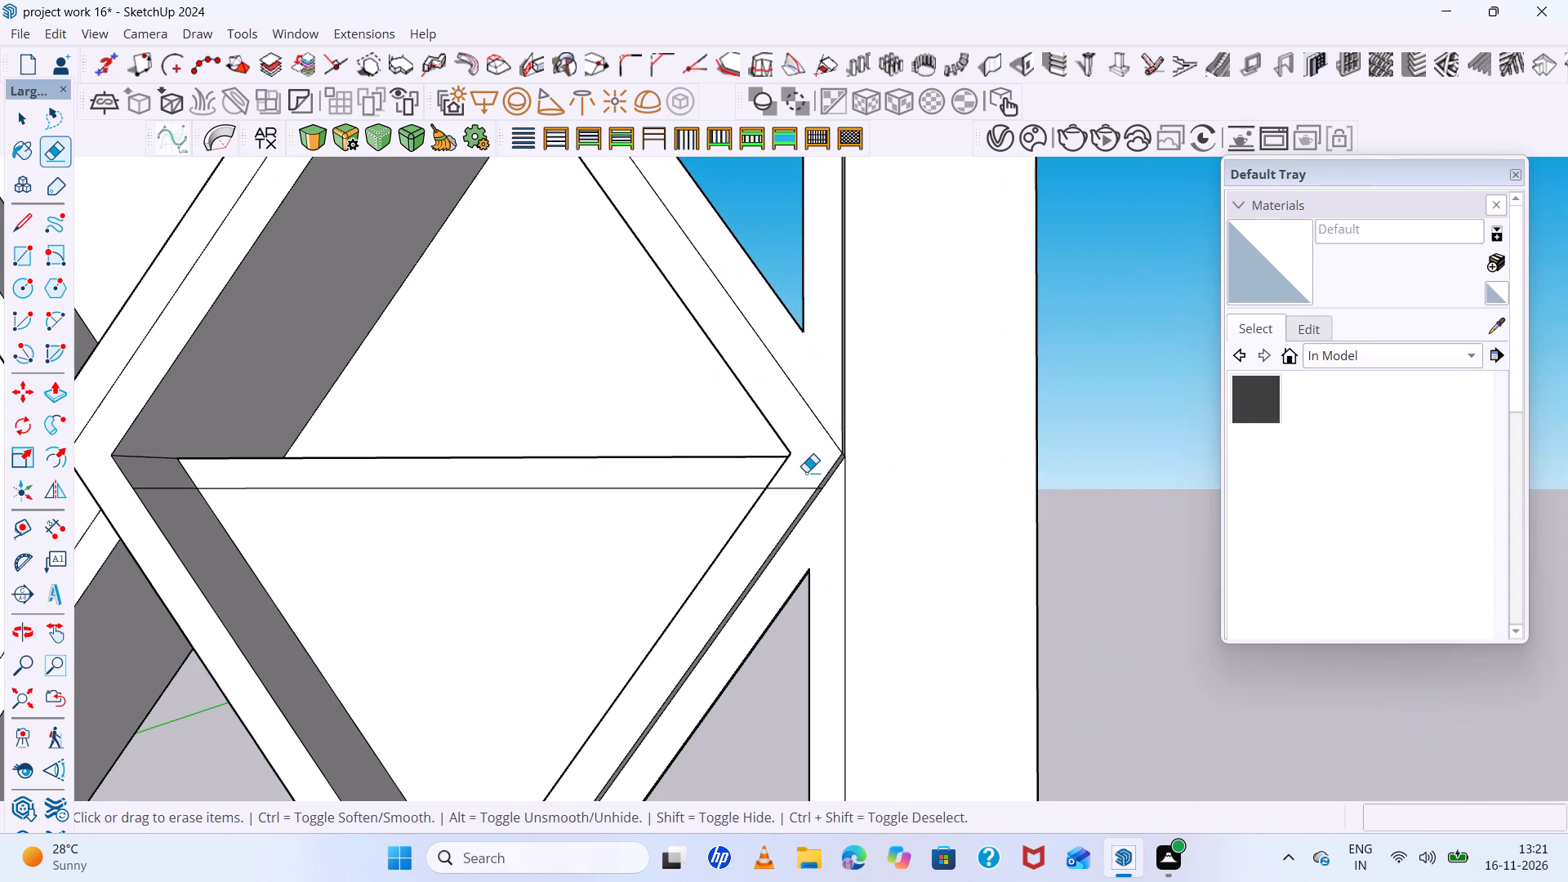
drag(804, 474, 759, 524)
scroll(727, 515, down, 13)
middle_drag(777, 491, 1084, 595)
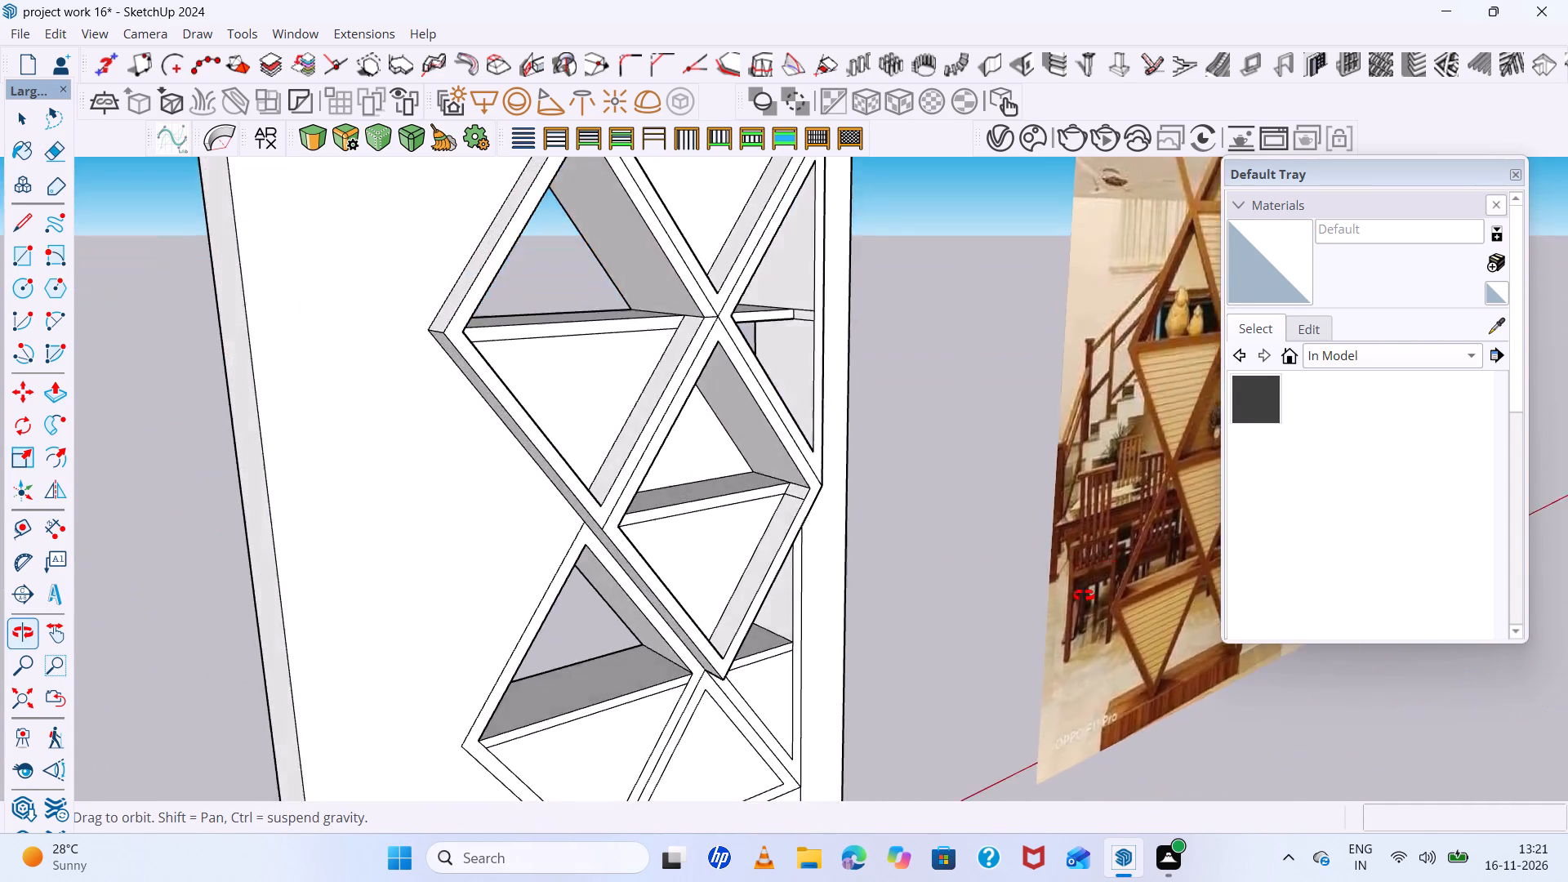
middle_drag(1084, 595, 719, 229)
scroll(704, 496, up, 10)
drag(781, 416, 767, 422)
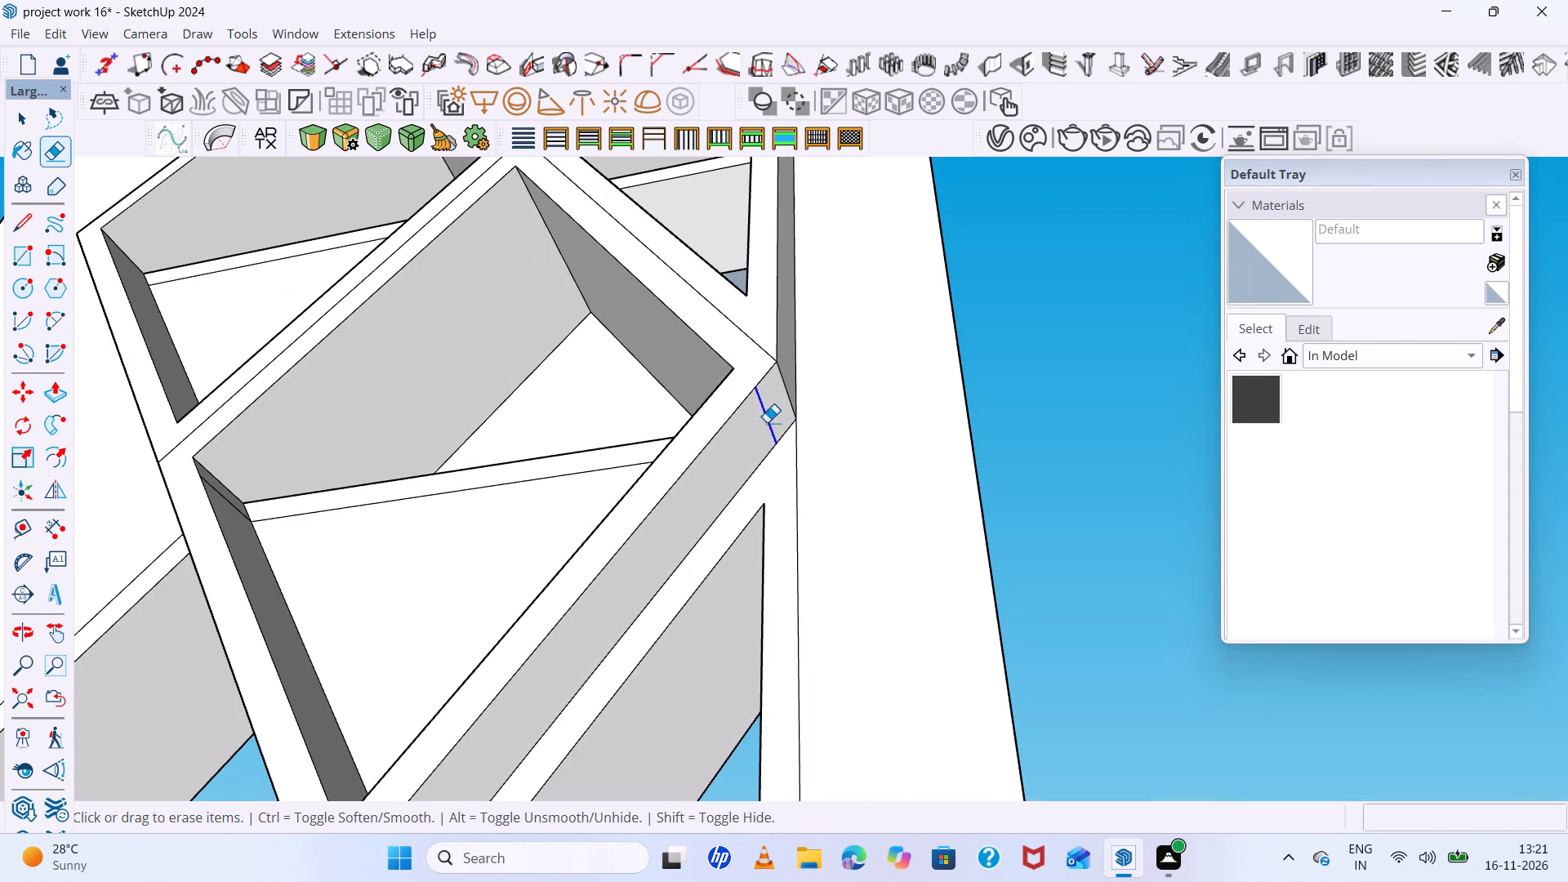
drag(767, 422, 764, 426)
Inspect the third diamond's frame and the overall diamond lattice panel against the reference image.
scroll(772, 439, down, 12)
middle_drag(821, 442, 834, 602)
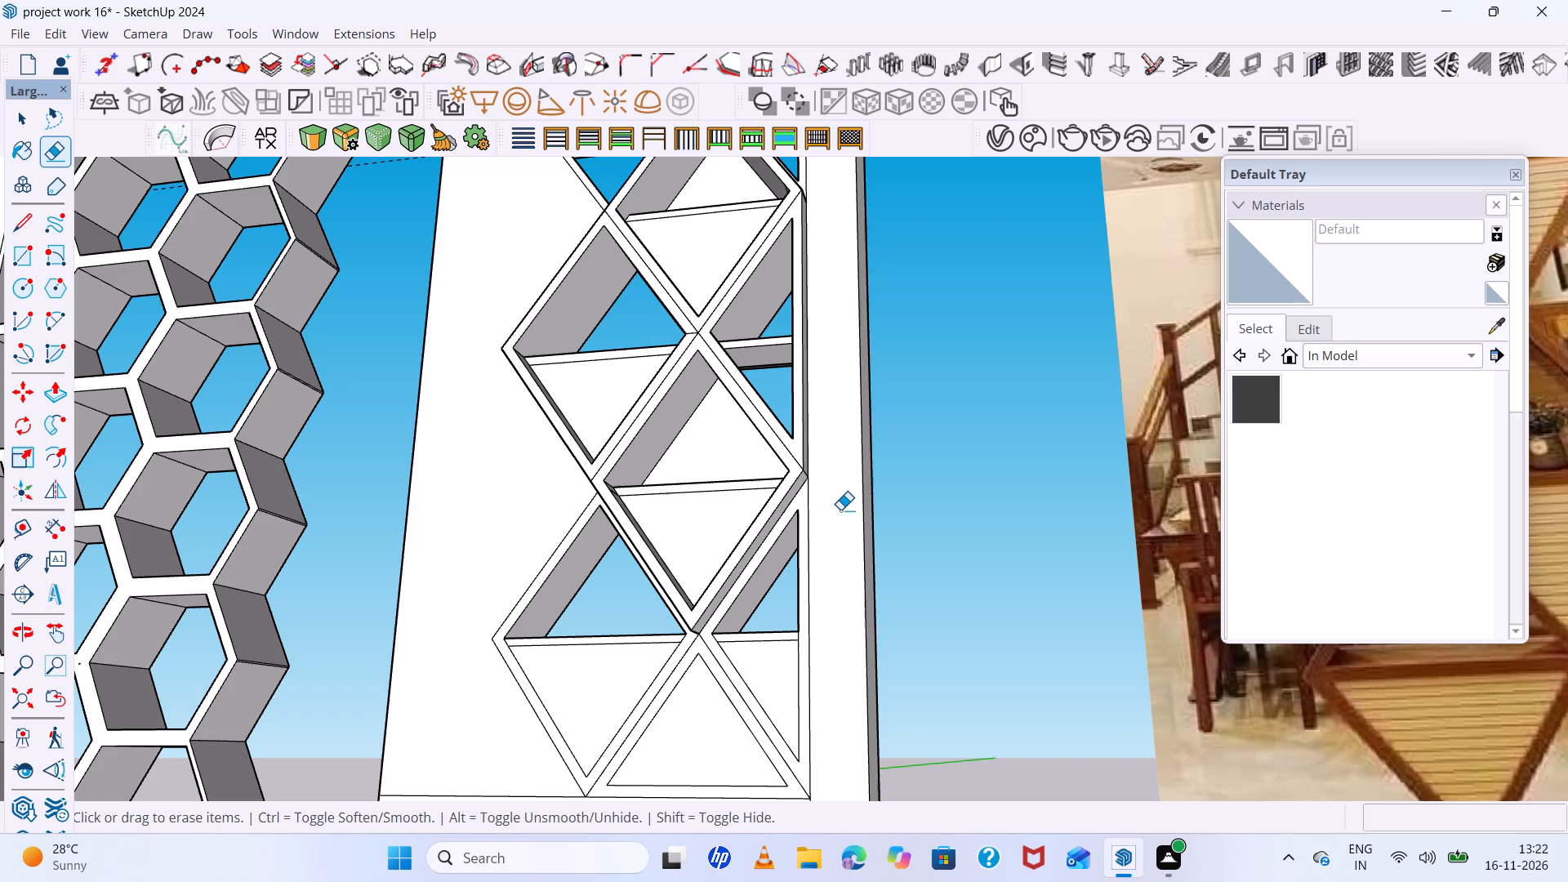
scroll(840, 510, up, 1)
scroll(840, 510, down, 11)
scroll(835, 506, up, 3)
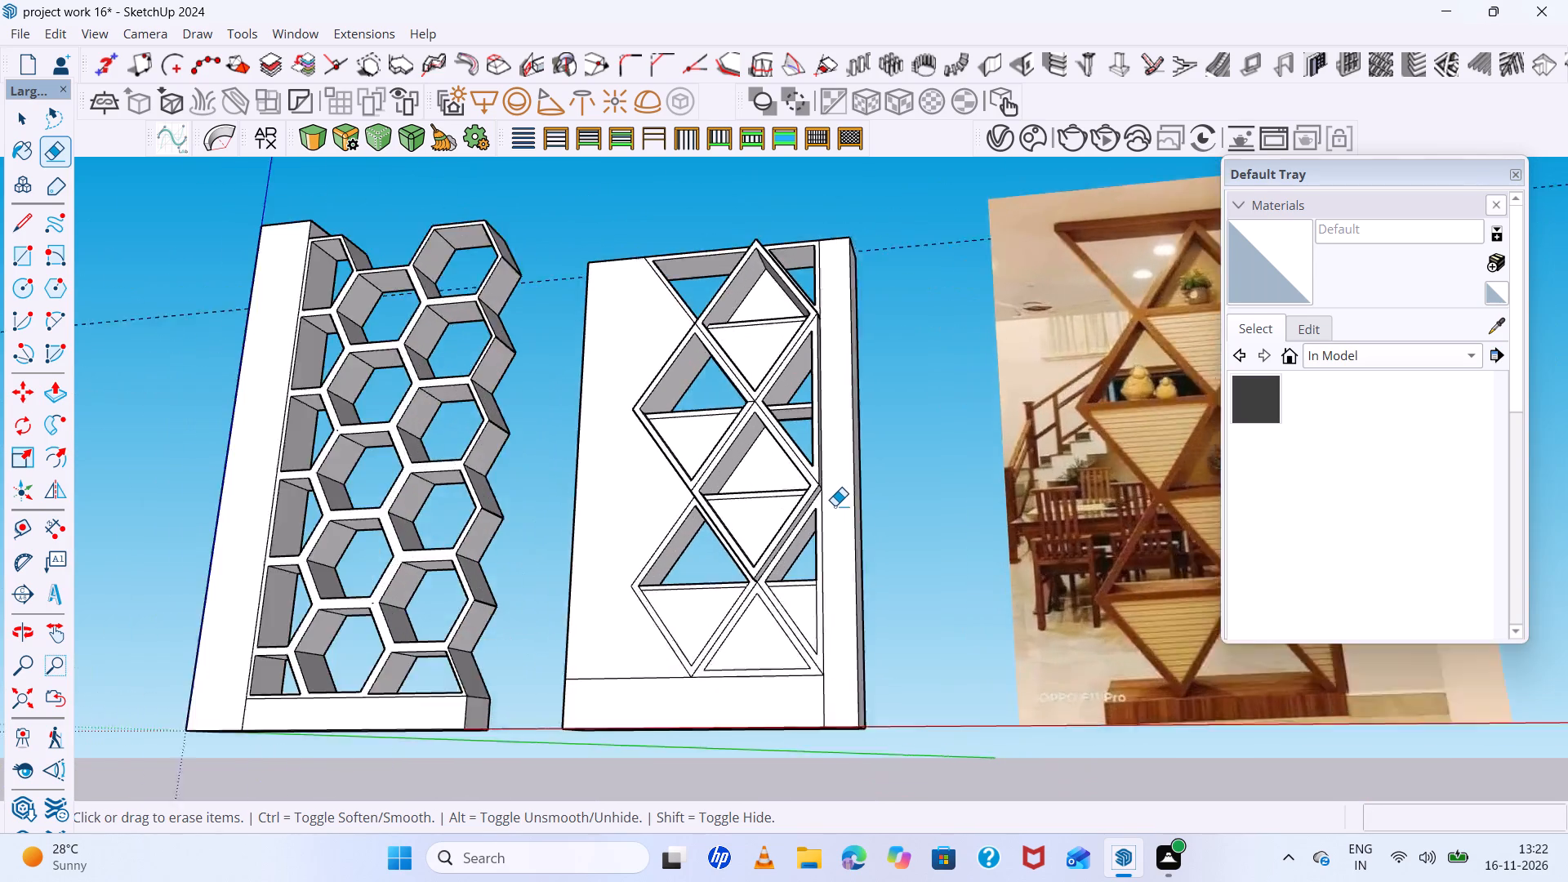
scroll(835, 506, up, 14)
scroll(695, 613, down, 6)
middle_drag(694, 617, 698, 586)
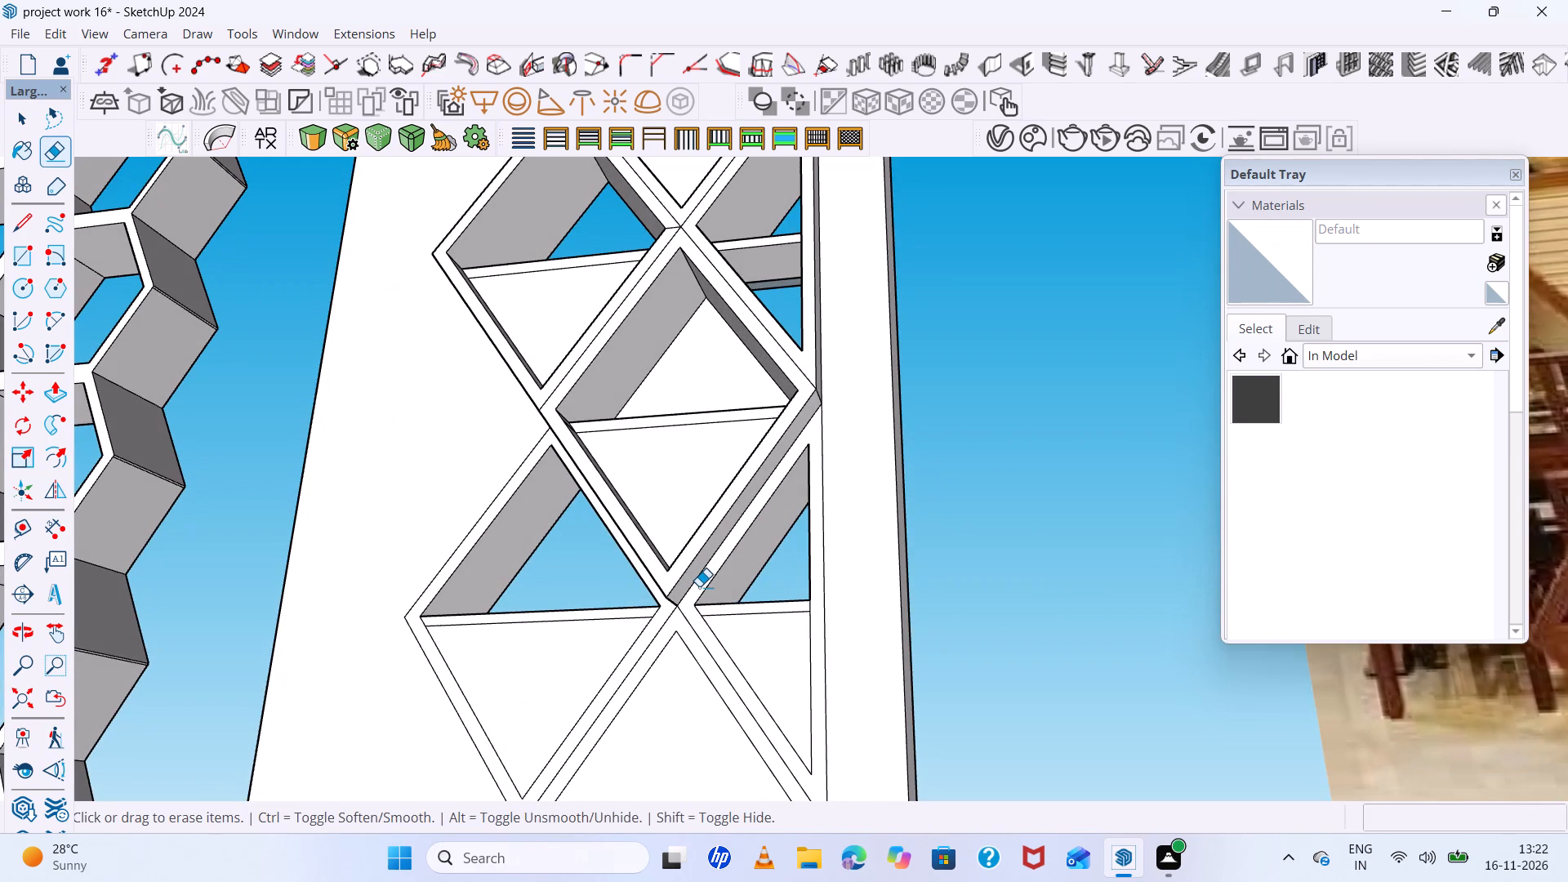
Draw two lines across the half-diamond frame beside the third diamond's lower tip, in line with the adjoining crossbar's upper and lower edges.
key(l)
scroll(706, 597, up, 3)
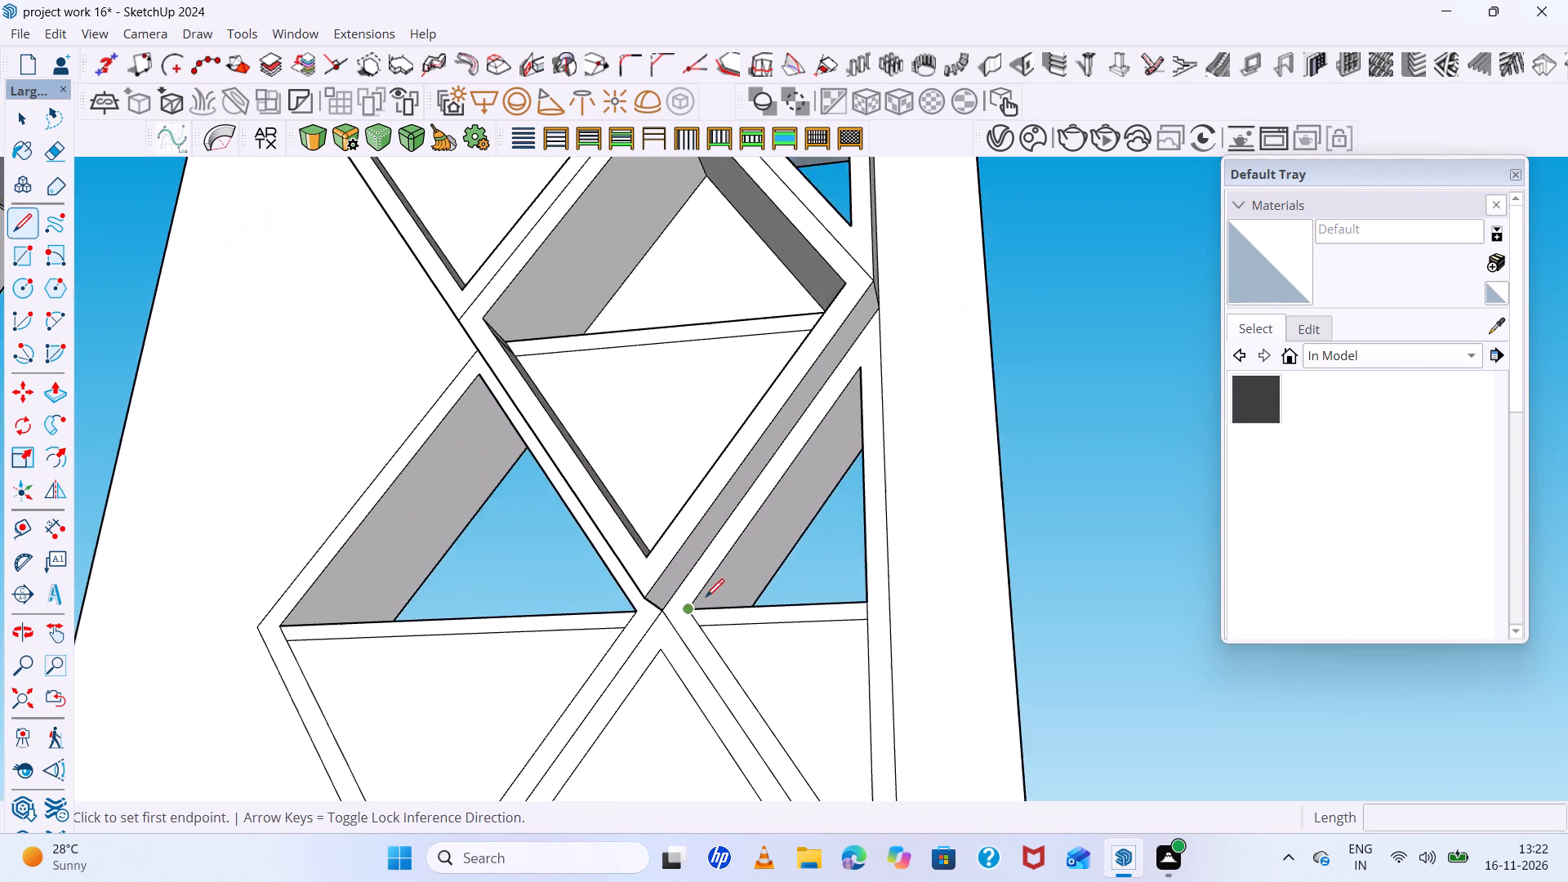
scroll(706, 597, up, 14)
click(662, 614)
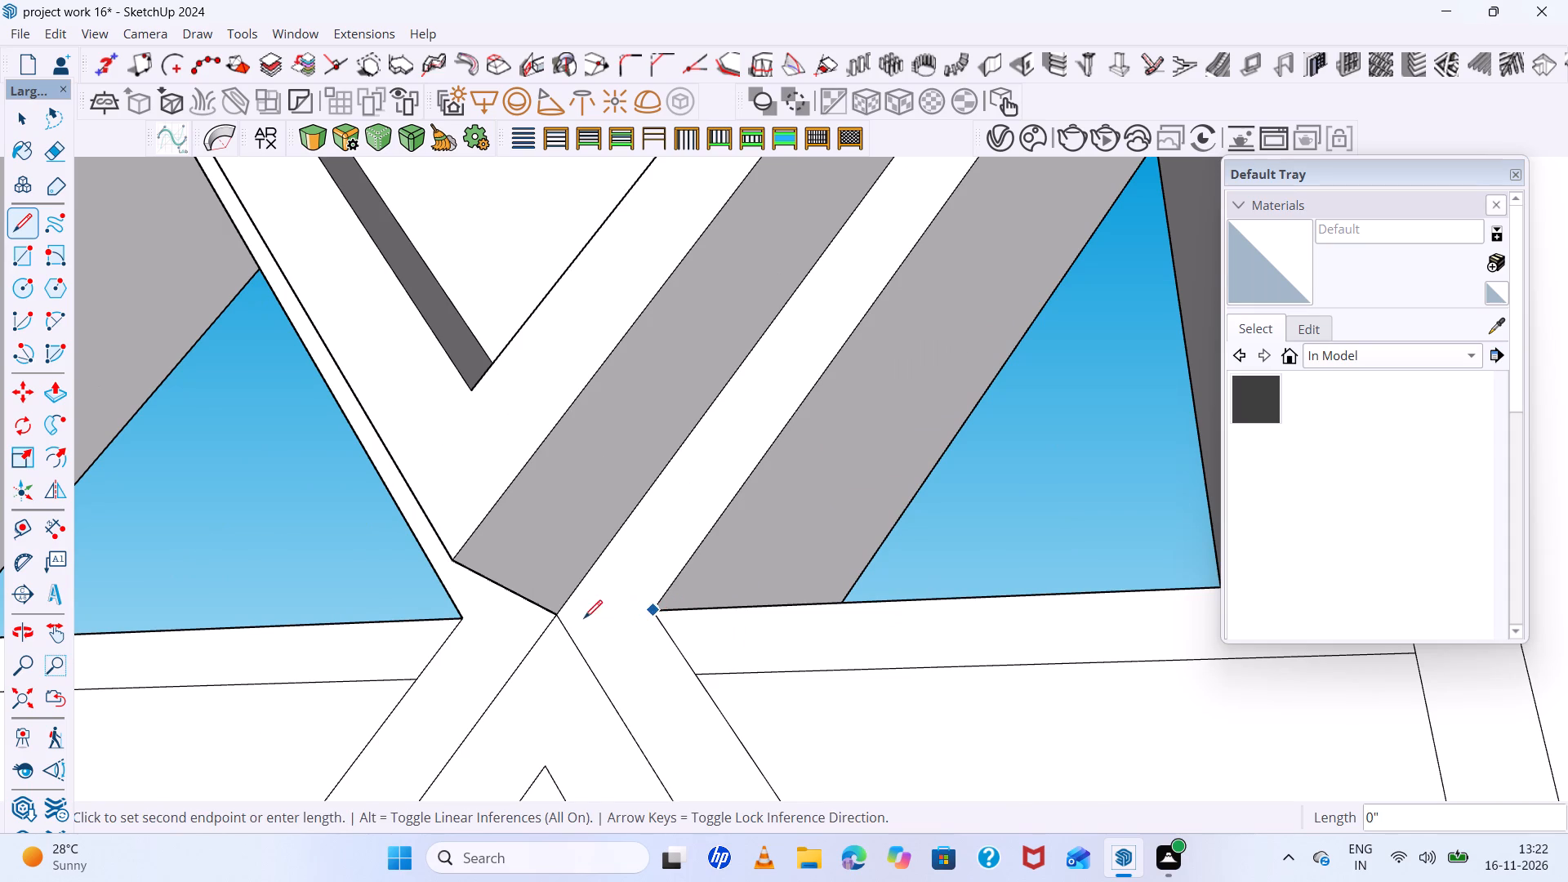
click(550, 615)
click(695, 676)
click(593, 681)
scroll(608, 663, down, 15)
middle_drag(736, 666, 685, 773)
scroll(686, 767, down, 1)
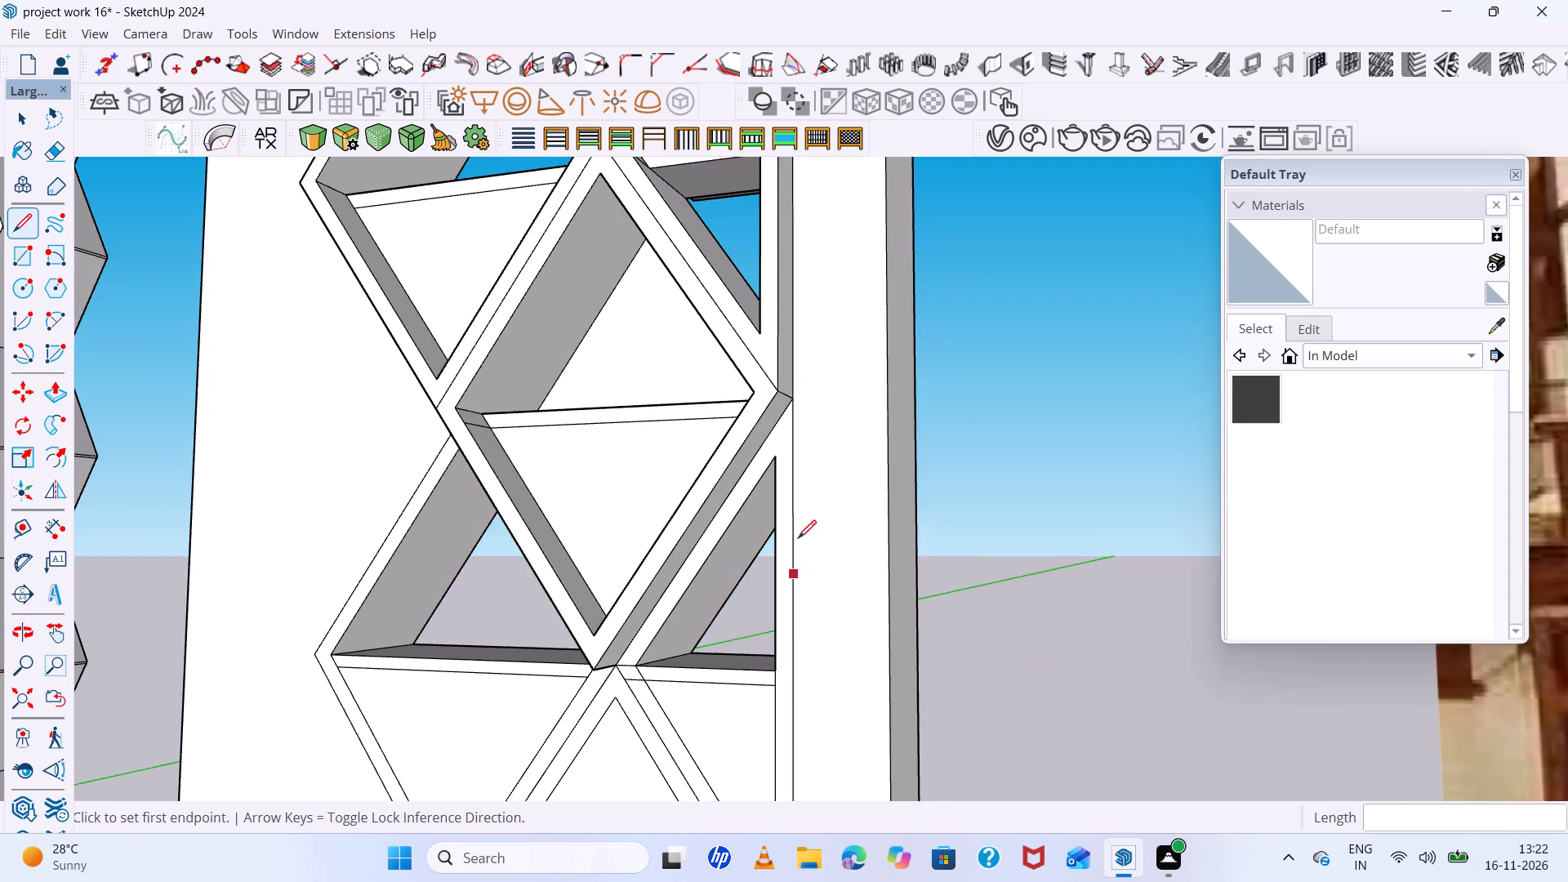
key(space)
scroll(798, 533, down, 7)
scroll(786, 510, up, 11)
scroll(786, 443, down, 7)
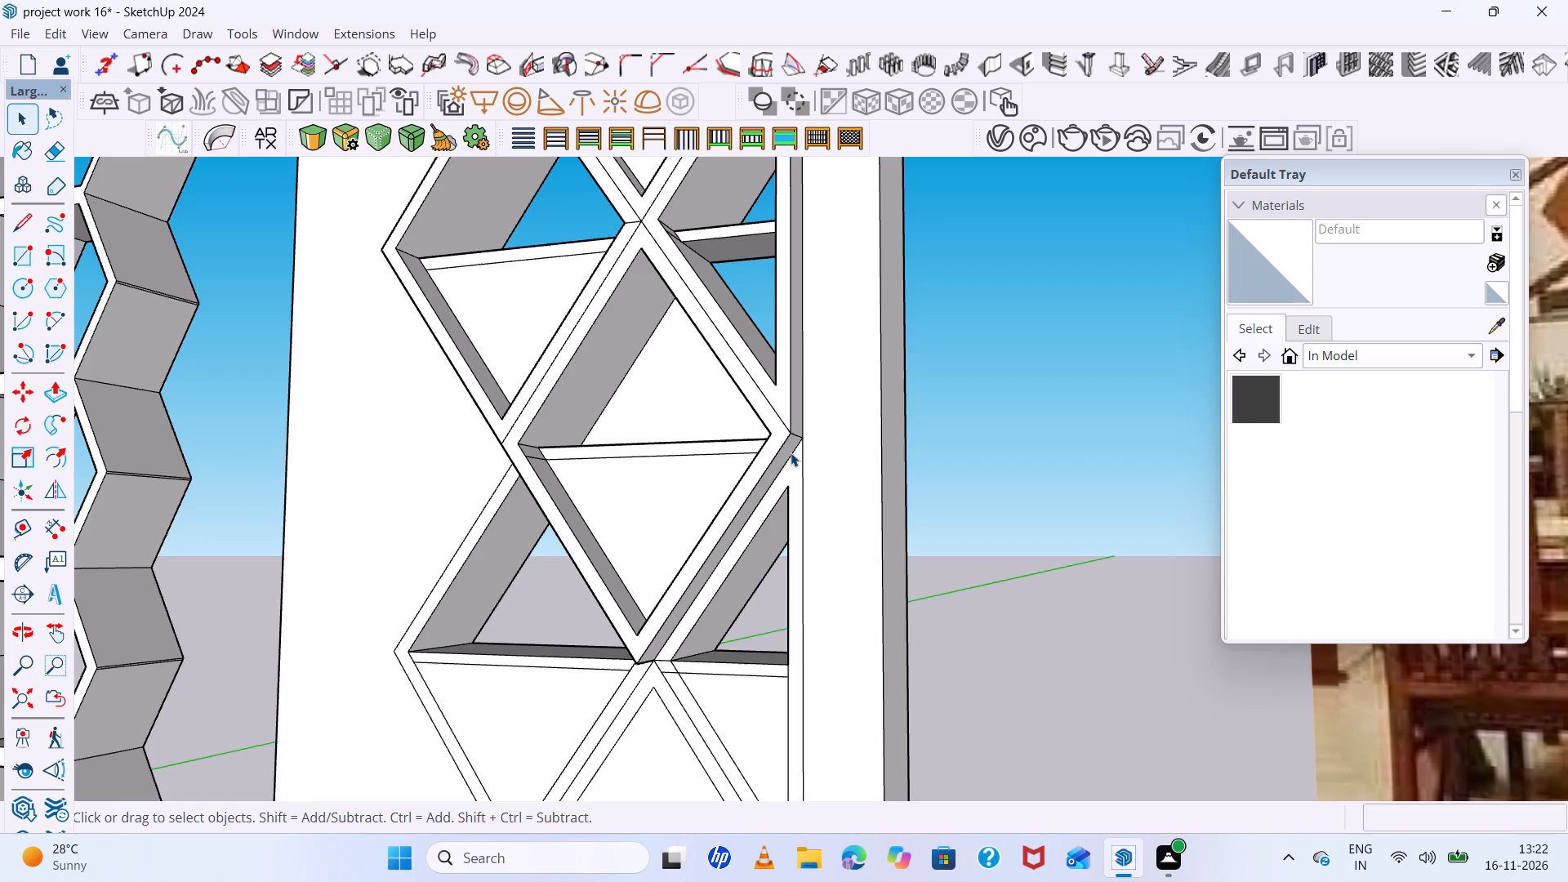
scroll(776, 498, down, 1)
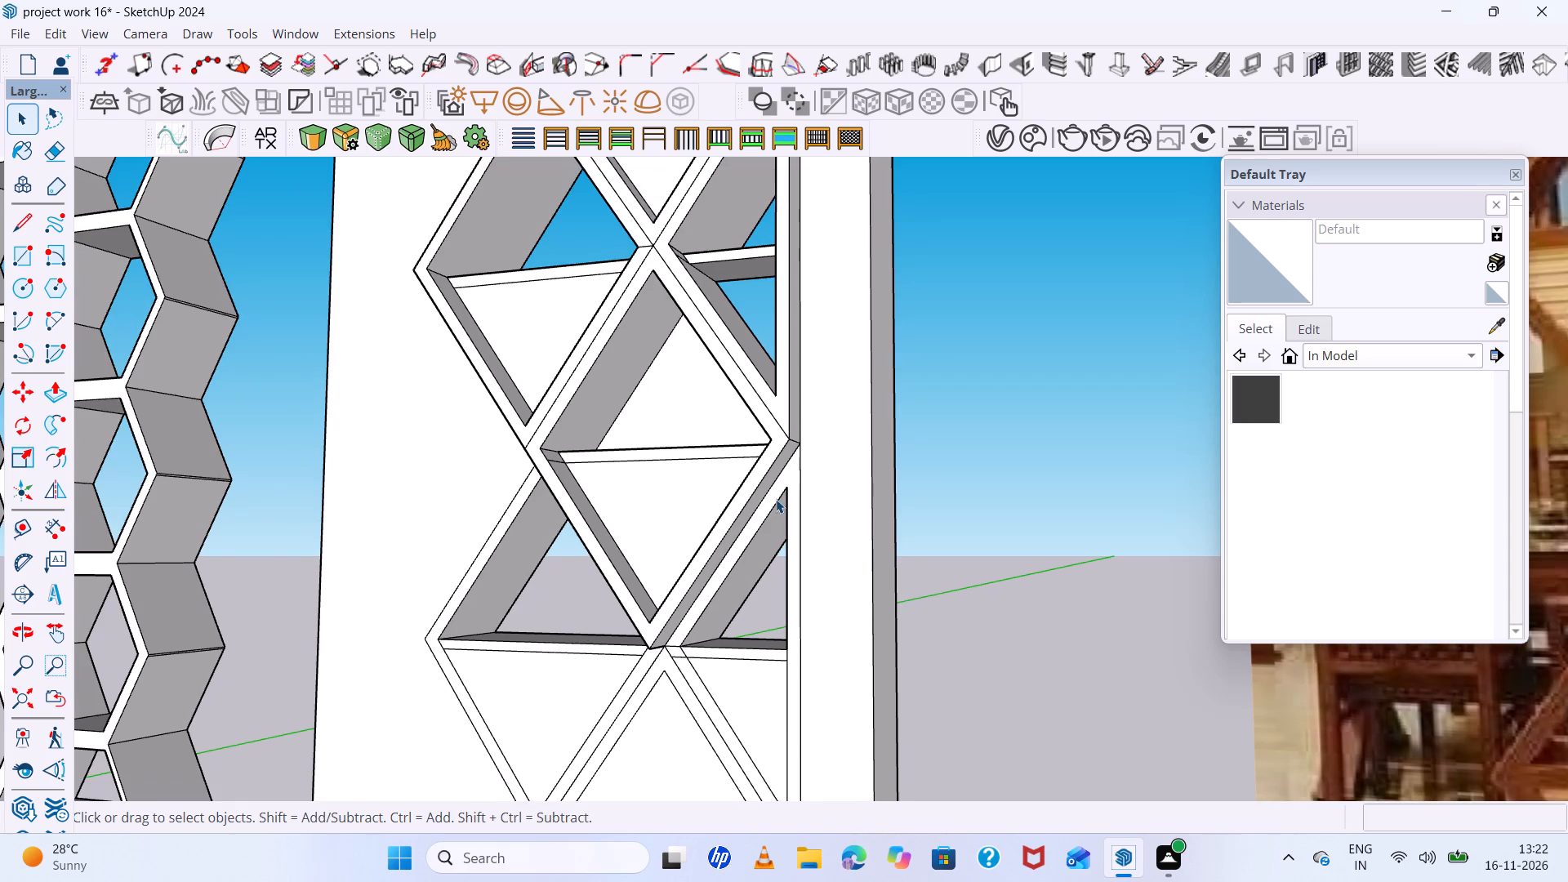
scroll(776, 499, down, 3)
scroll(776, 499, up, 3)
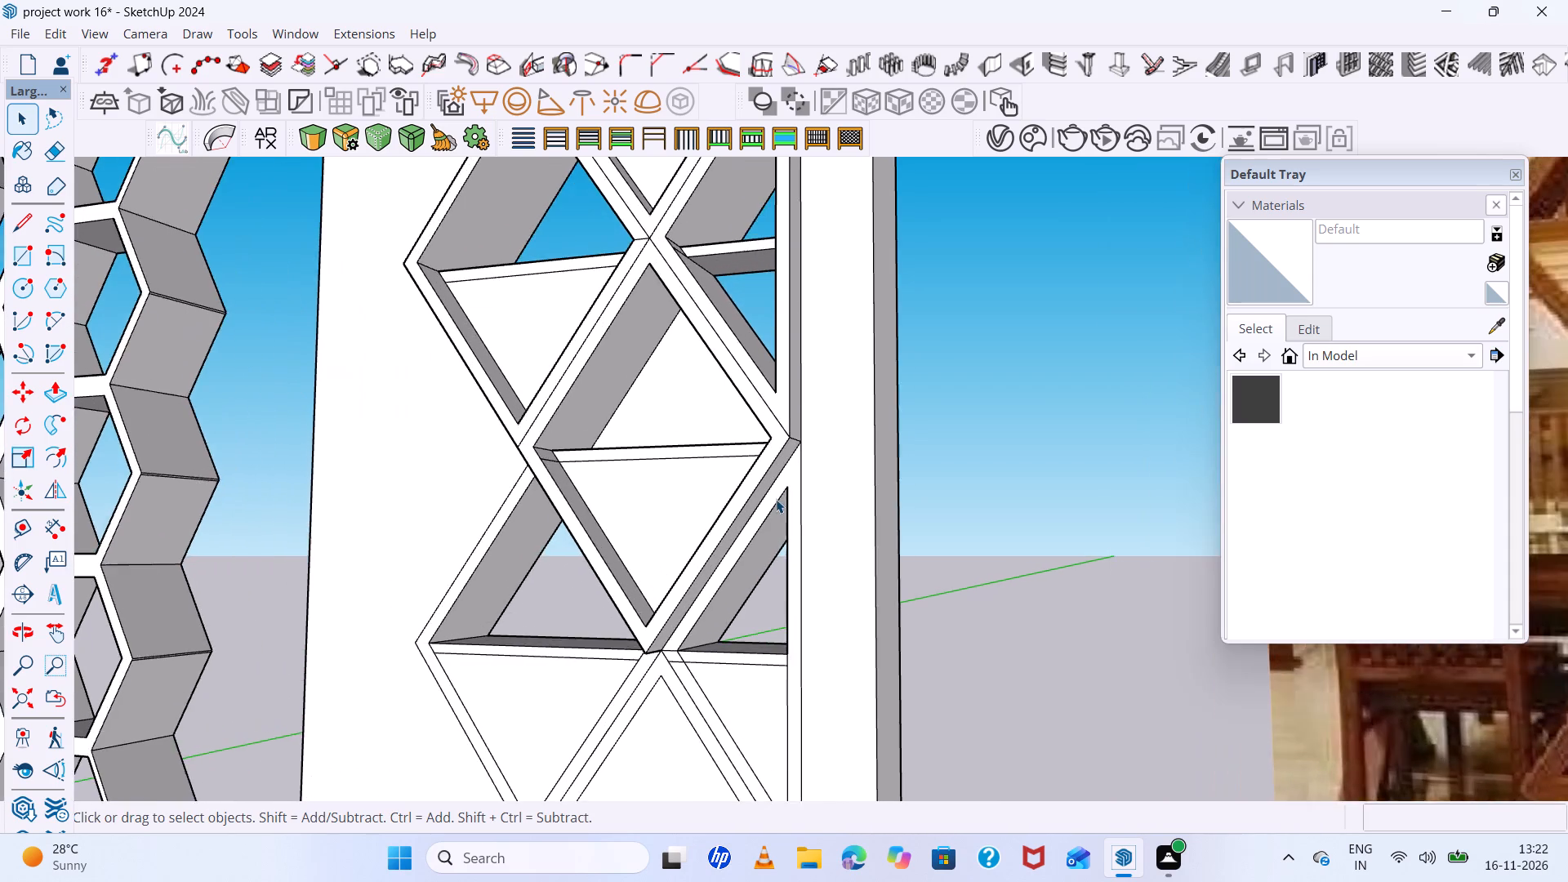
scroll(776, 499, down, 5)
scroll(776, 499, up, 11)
Push/Pull the lower right half-diamond's frame face, with its two diagonal strips and vertical strip, outward 1" to match the third diamond.
middle_drag(777, 497, 802, 525)
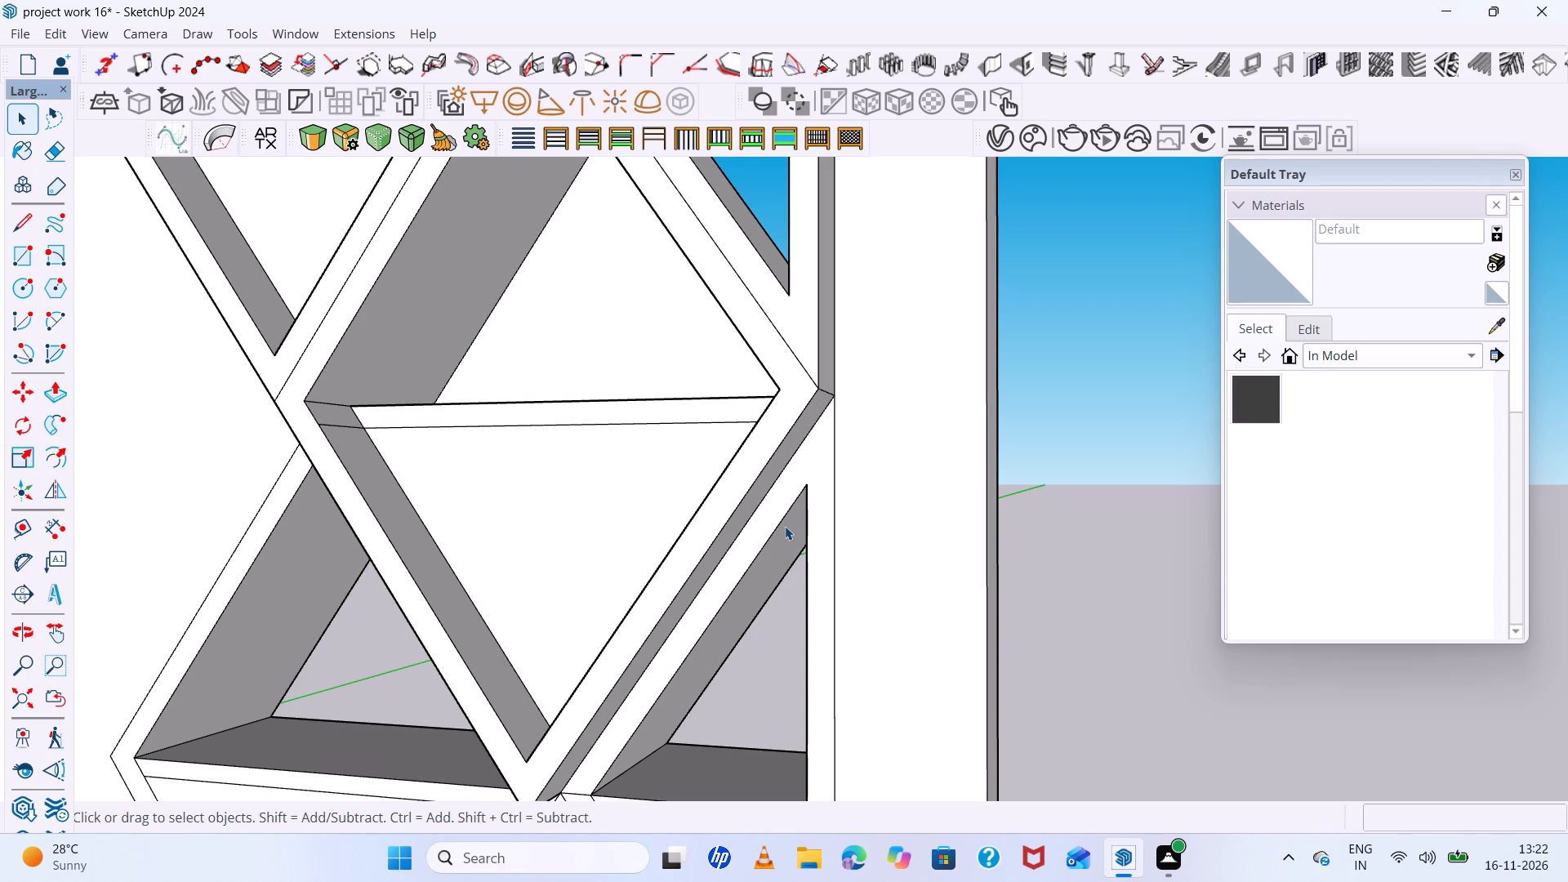
scroll(786, 541, down, 14)
middle_drag(794, 621, 808, 676)
scroll(786, 630, up, 4)
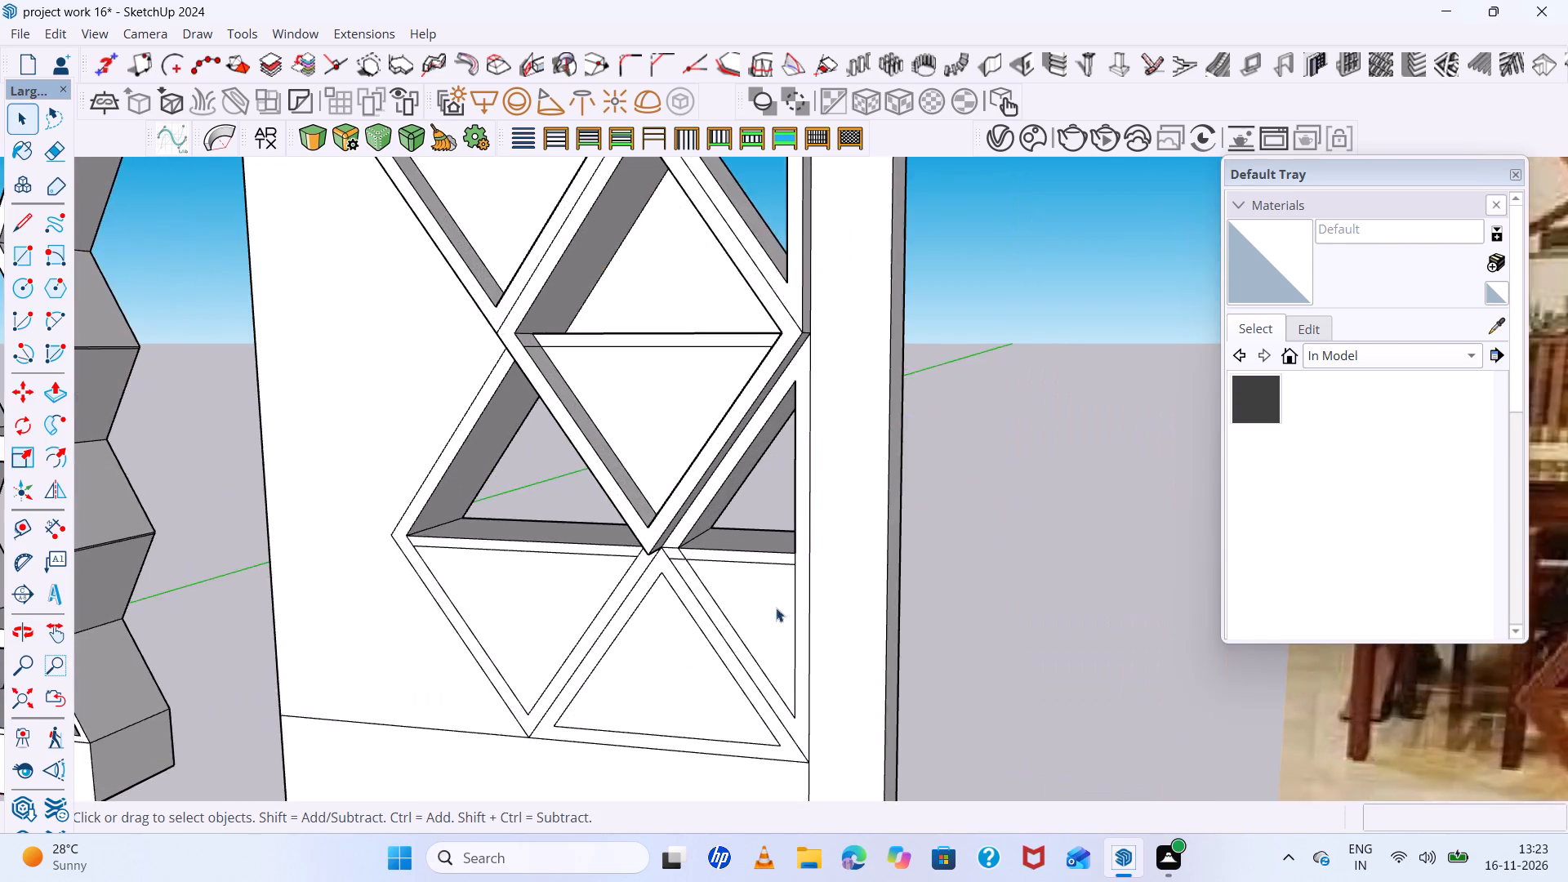
scroll(776, 608, up, 10)
middle_drag(669, 547, 697, 452)
scroll(694, 461, up, 6)
click(702, 482)
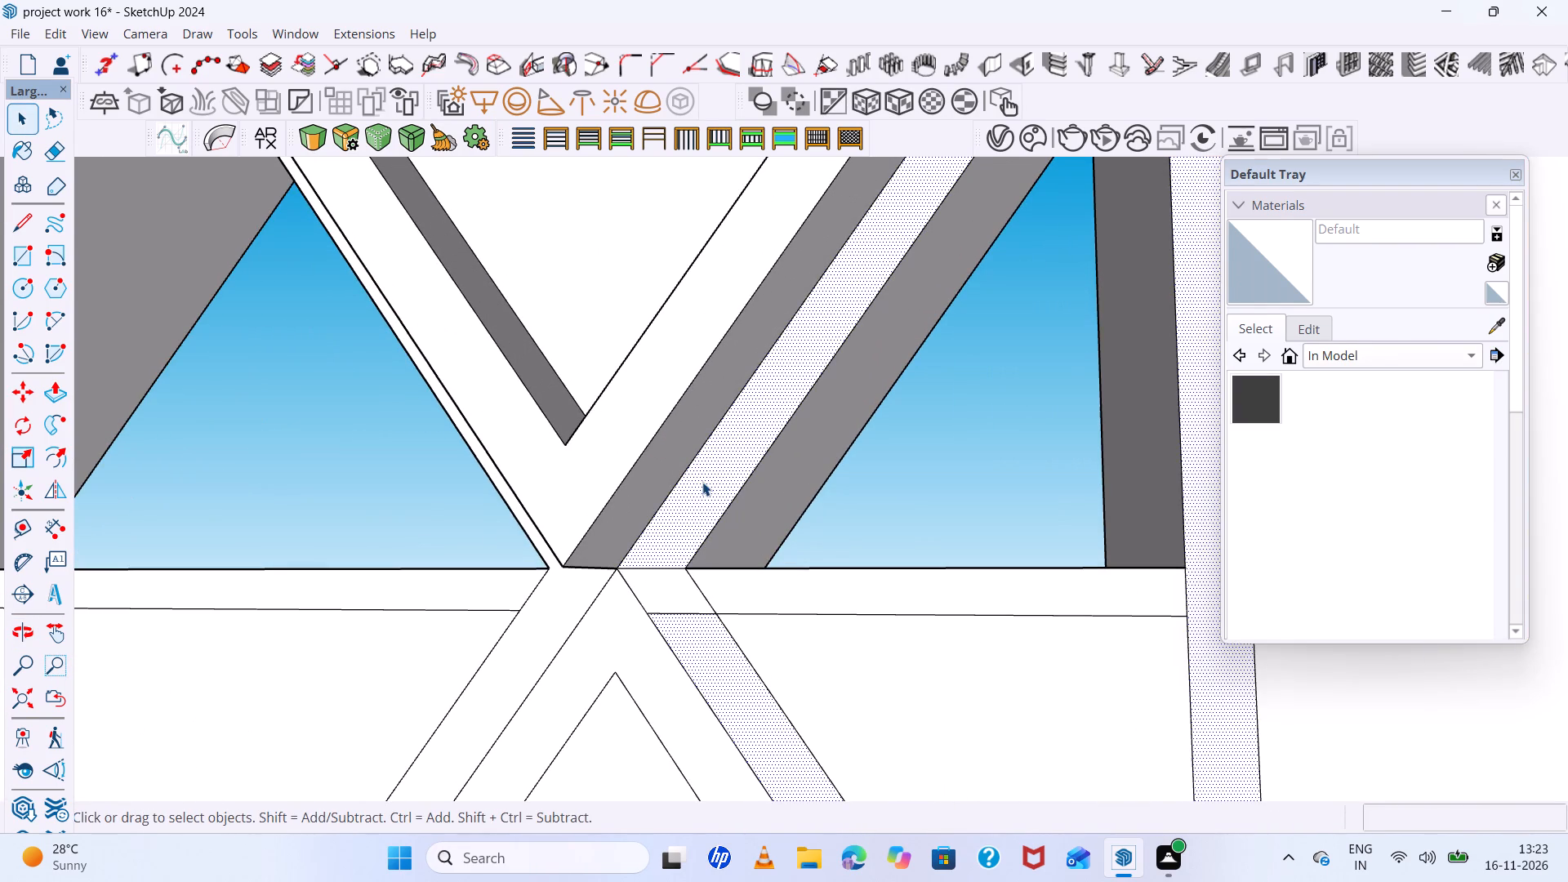
scroll(702, 482, down, 11)
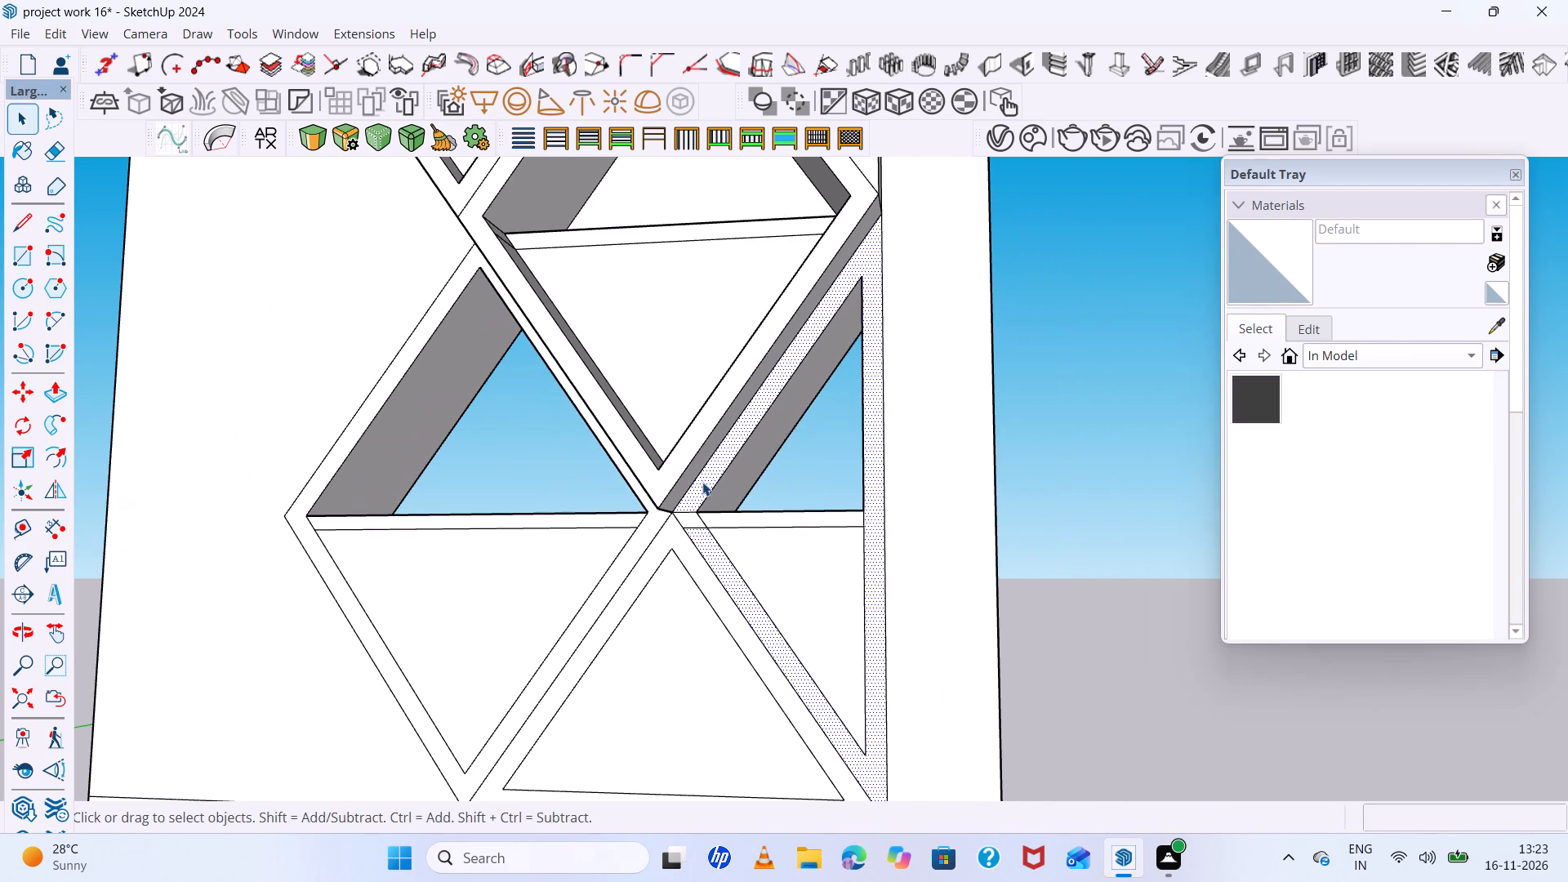
key(p)
click(702, 482)
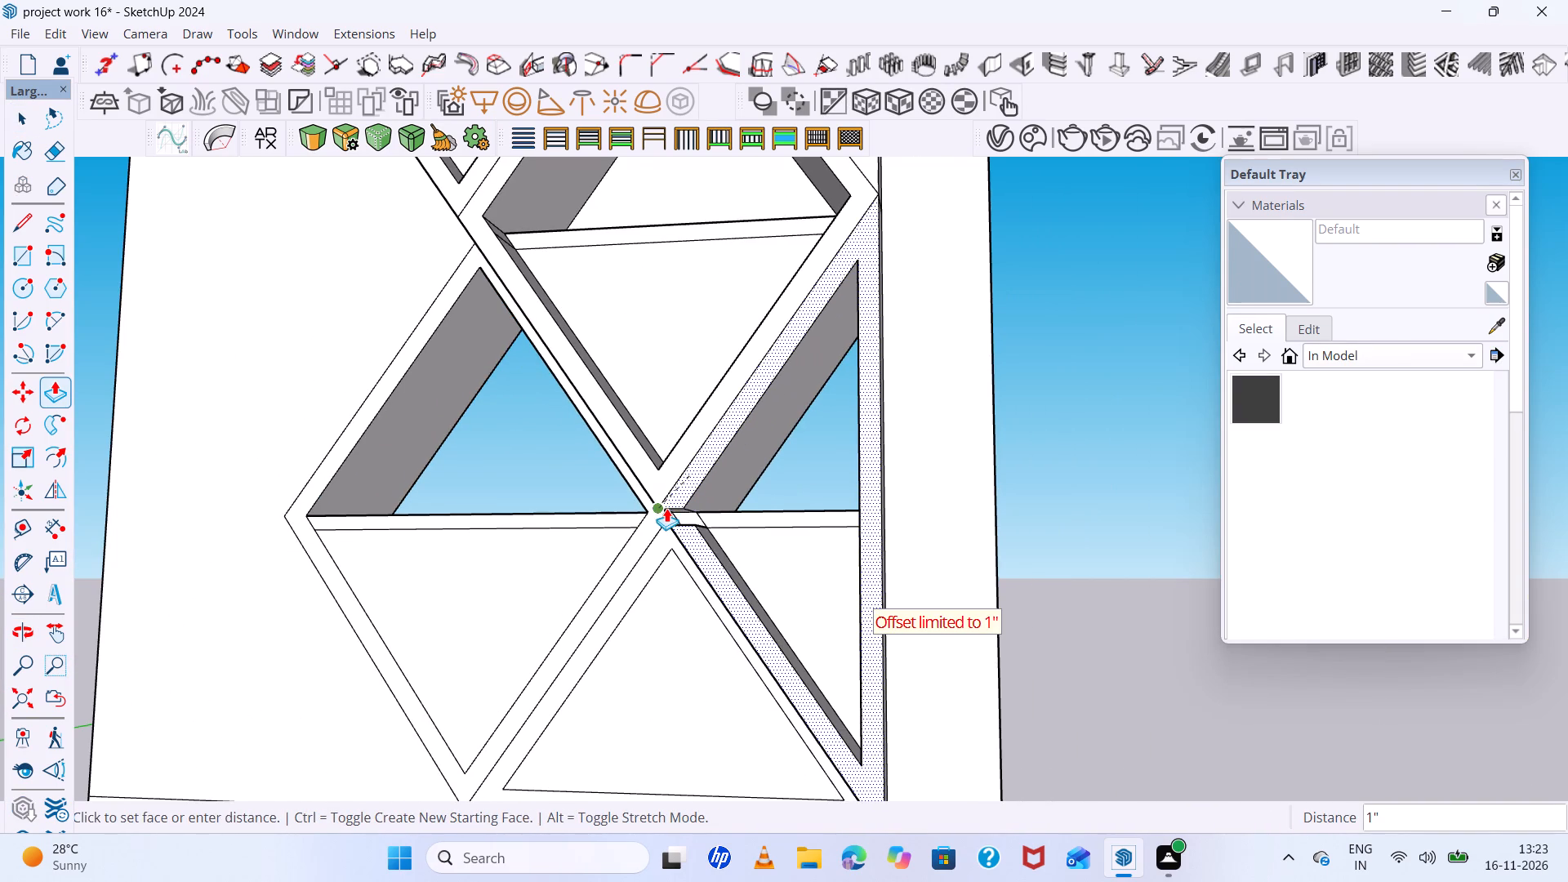
click(666, 508)
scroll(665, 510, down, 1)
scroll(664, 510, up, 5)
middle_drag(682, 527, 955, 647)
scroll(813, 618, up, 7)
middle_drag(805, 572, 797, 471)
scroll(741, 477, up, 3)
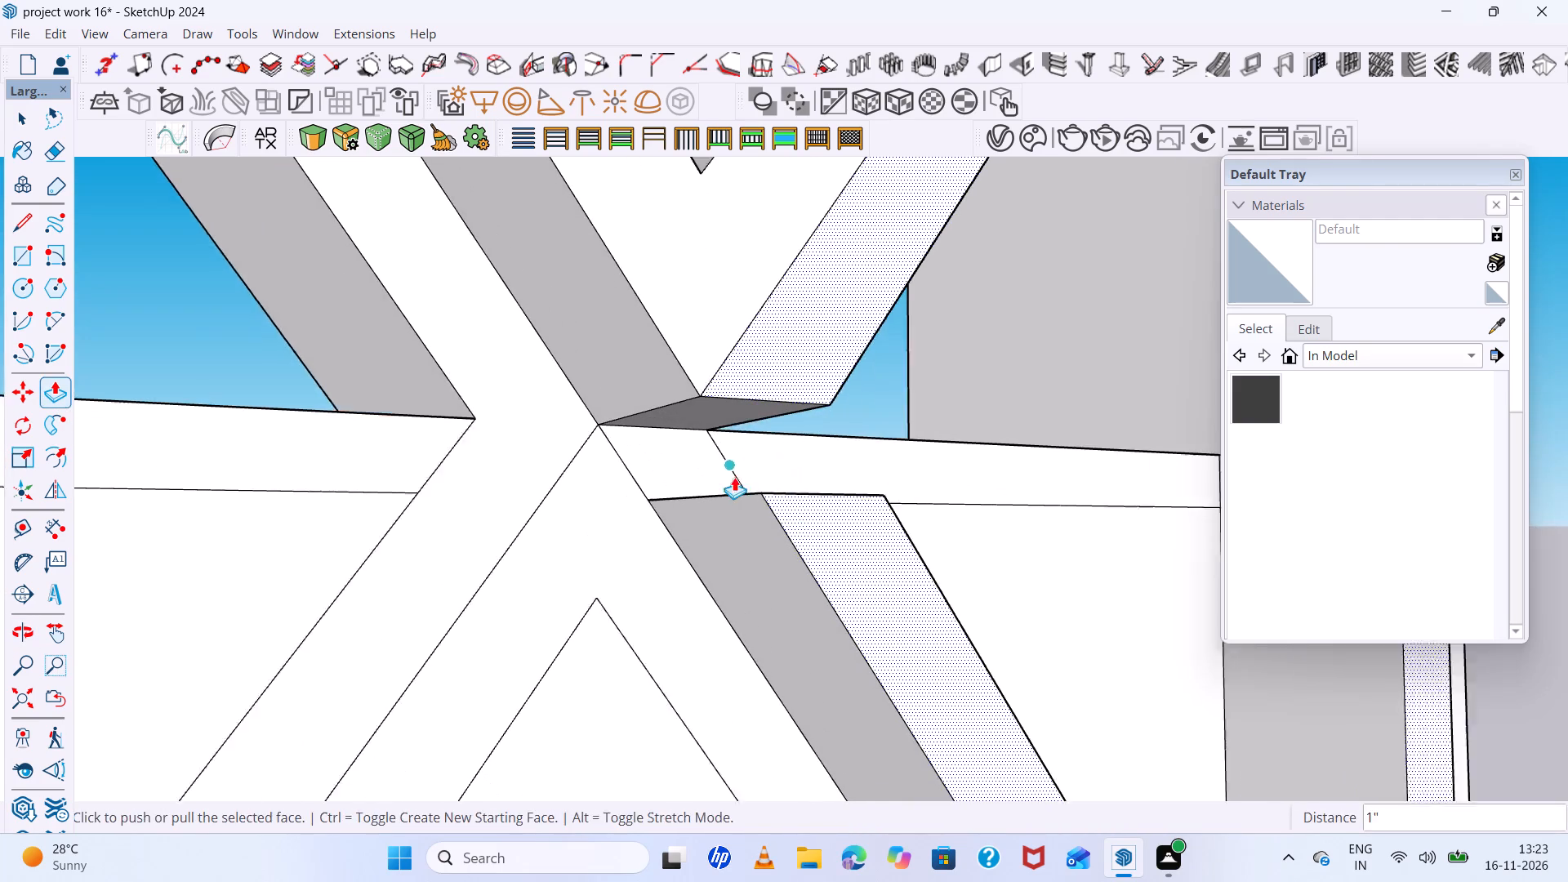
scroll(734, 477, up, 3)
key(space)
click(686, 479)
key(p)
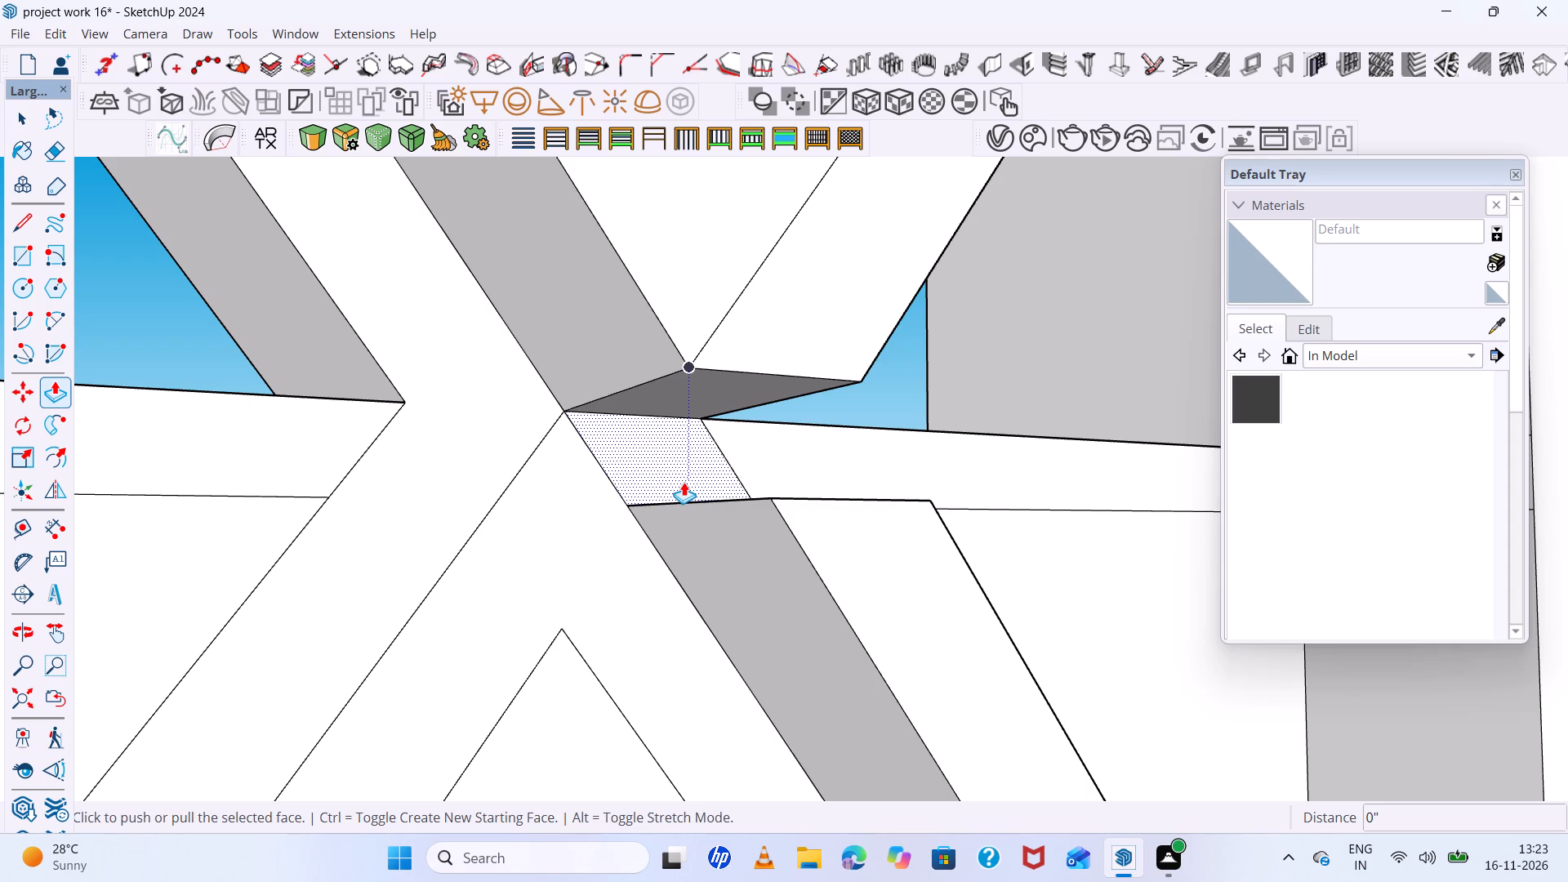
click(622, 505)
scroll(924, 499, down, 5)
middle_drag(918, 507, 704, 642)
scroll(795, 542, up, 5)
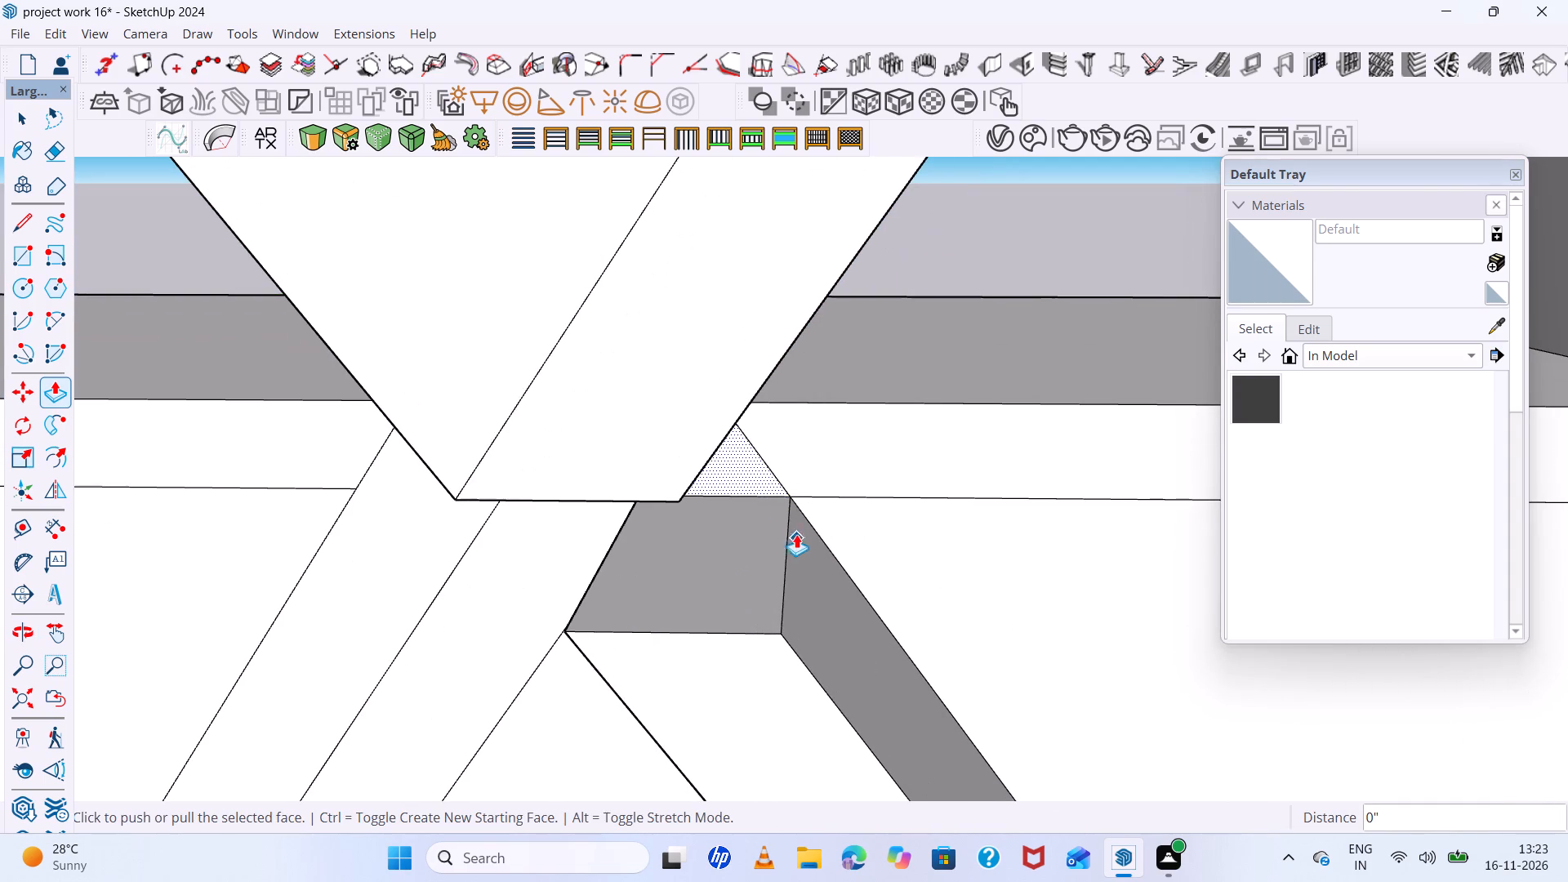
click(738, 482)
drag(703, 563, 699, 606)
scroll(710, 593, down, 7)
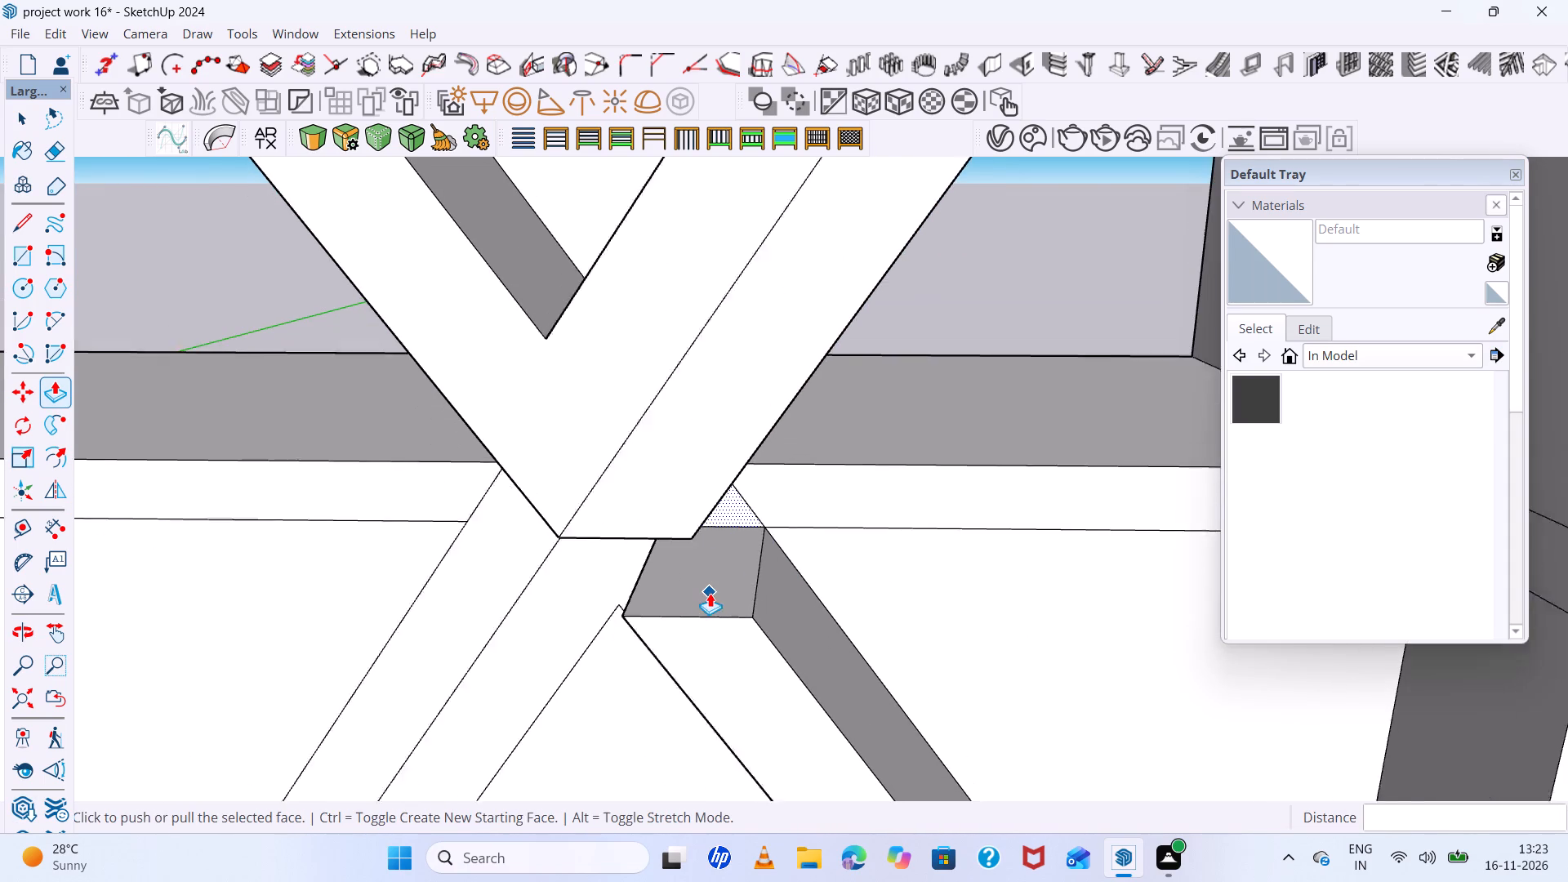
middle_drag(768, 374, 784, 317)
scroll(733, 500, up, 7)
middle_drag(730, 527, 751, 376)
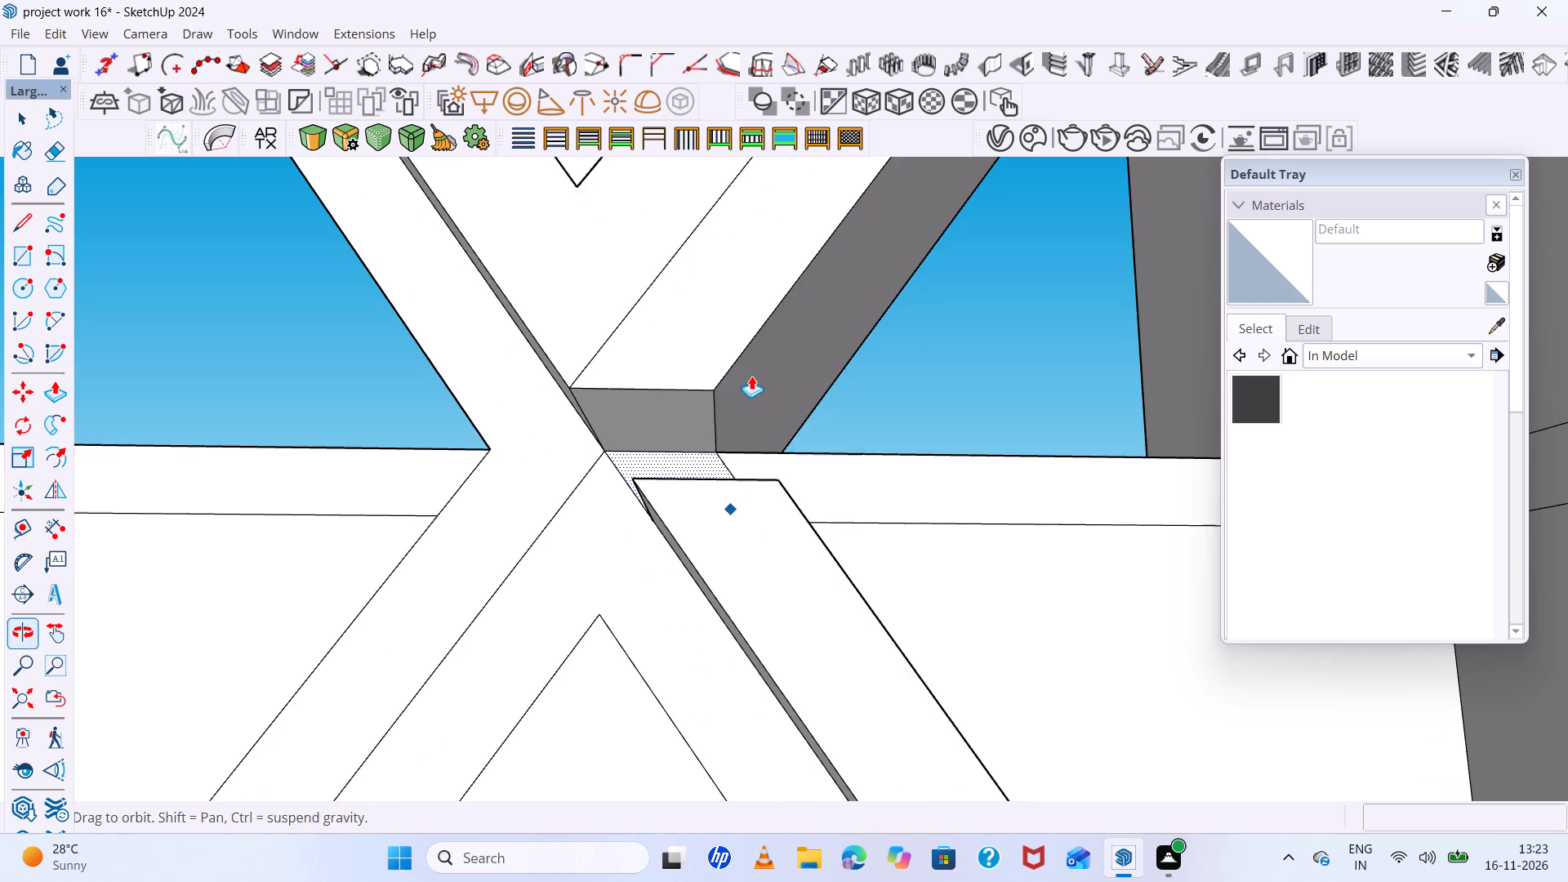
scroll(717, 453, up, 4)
Push/Pull the small recessed joint face between the third diamond's lower tip and the lower right half-diamond outward 1".
key(space)
middle_drag(710, 467, 861, 588)
click(661, 488)
key(p)
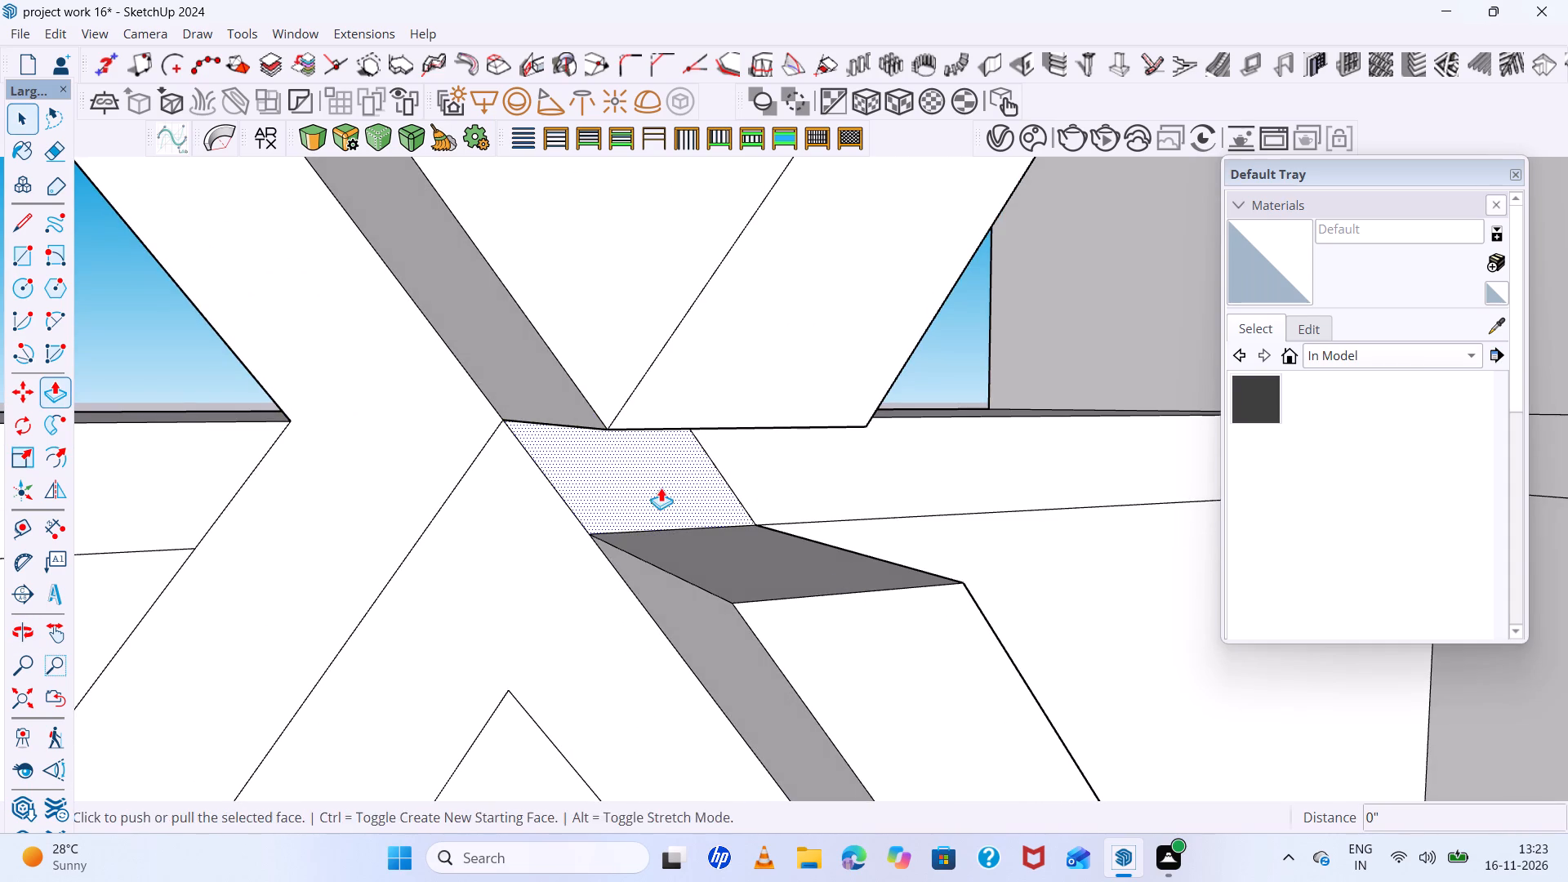
click(661, 488)
click(965, 586)
Inspect the raised joint at the third diamond's lower tip and the surrounding strips for leftover seam lines.
scroll(911, 608, down, 7)
scroll(906, 611, up, 1)
middle_drag(907, 612, 907, 607)
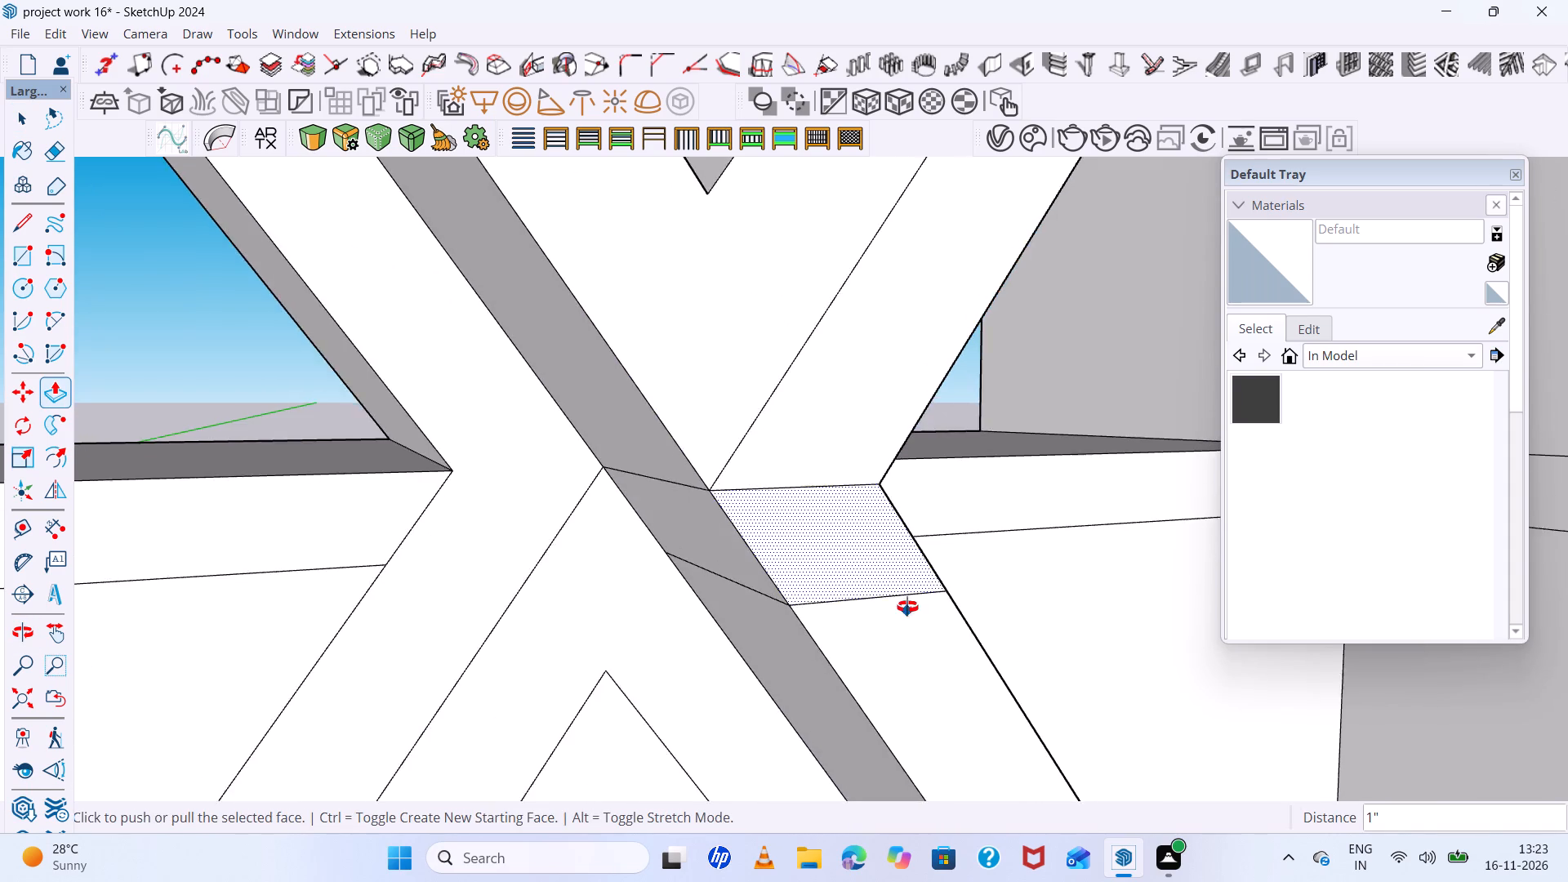
middle_drag(907, 607, 702, 523)
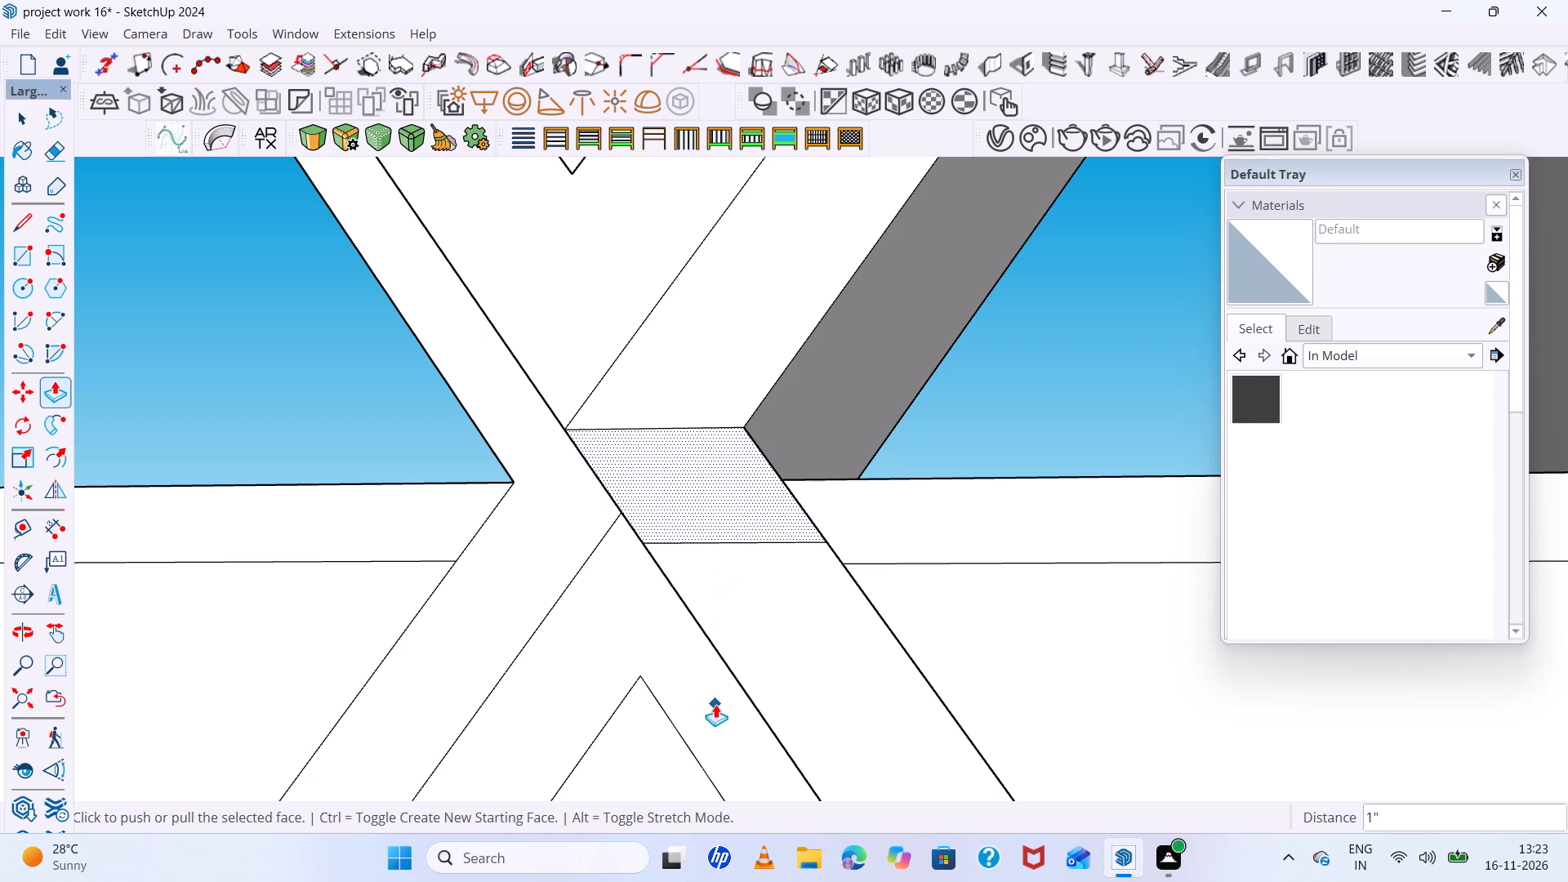
scroll(715, 704, up, 1)
scroll(713, 687, down, 20)
scroll(713, 687, down, 4)
scroll(730, 667, up, 1)
middle_drag(731, 668, 969, 760)
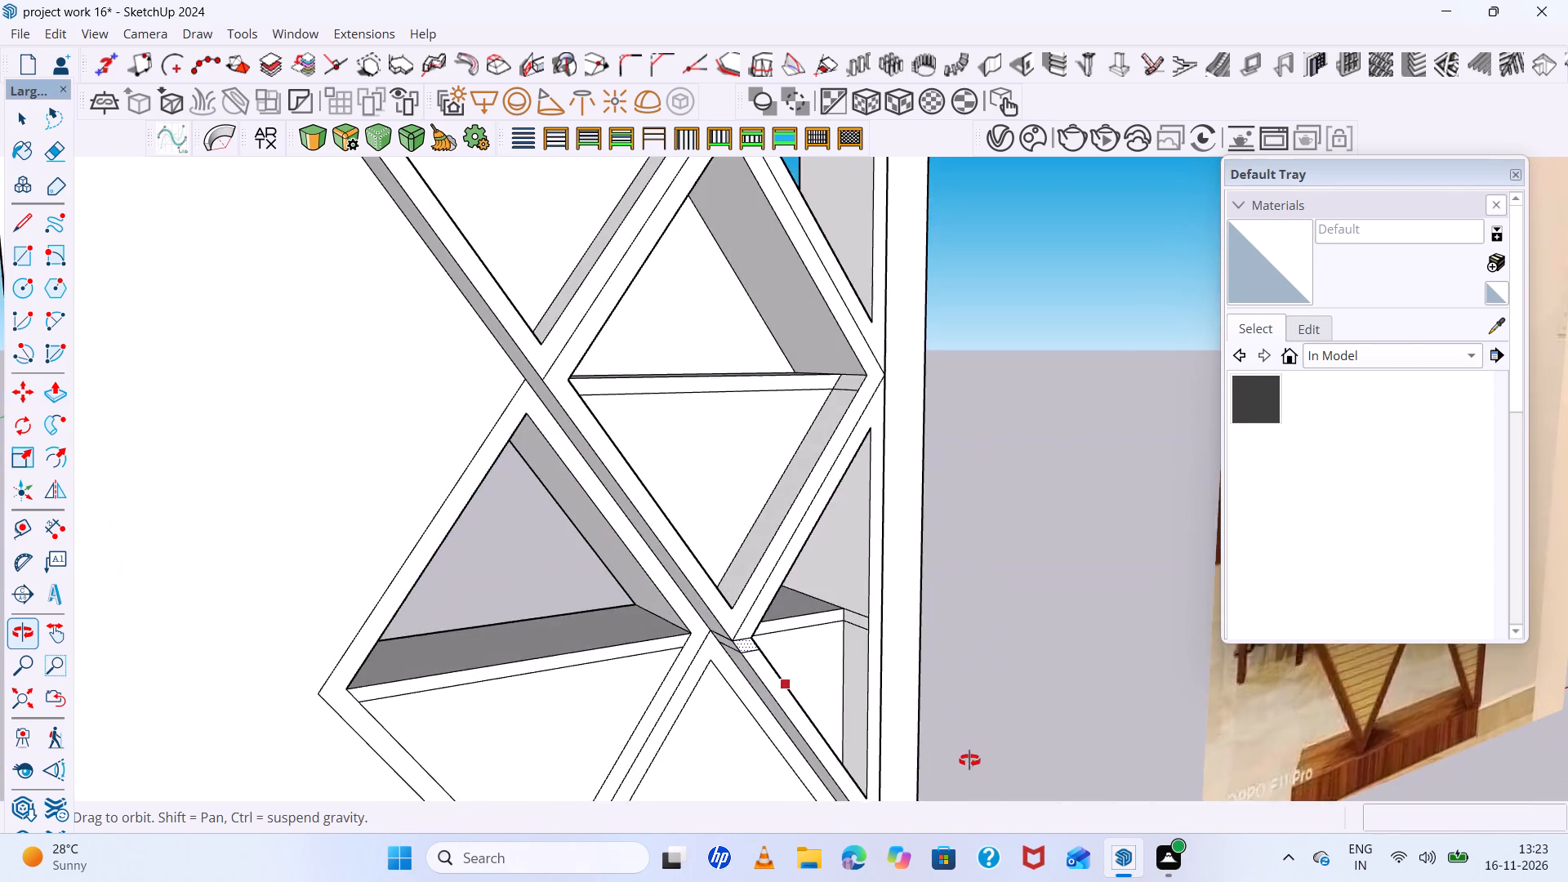
middle_drag(969, 760, 862, 658)
key(space)
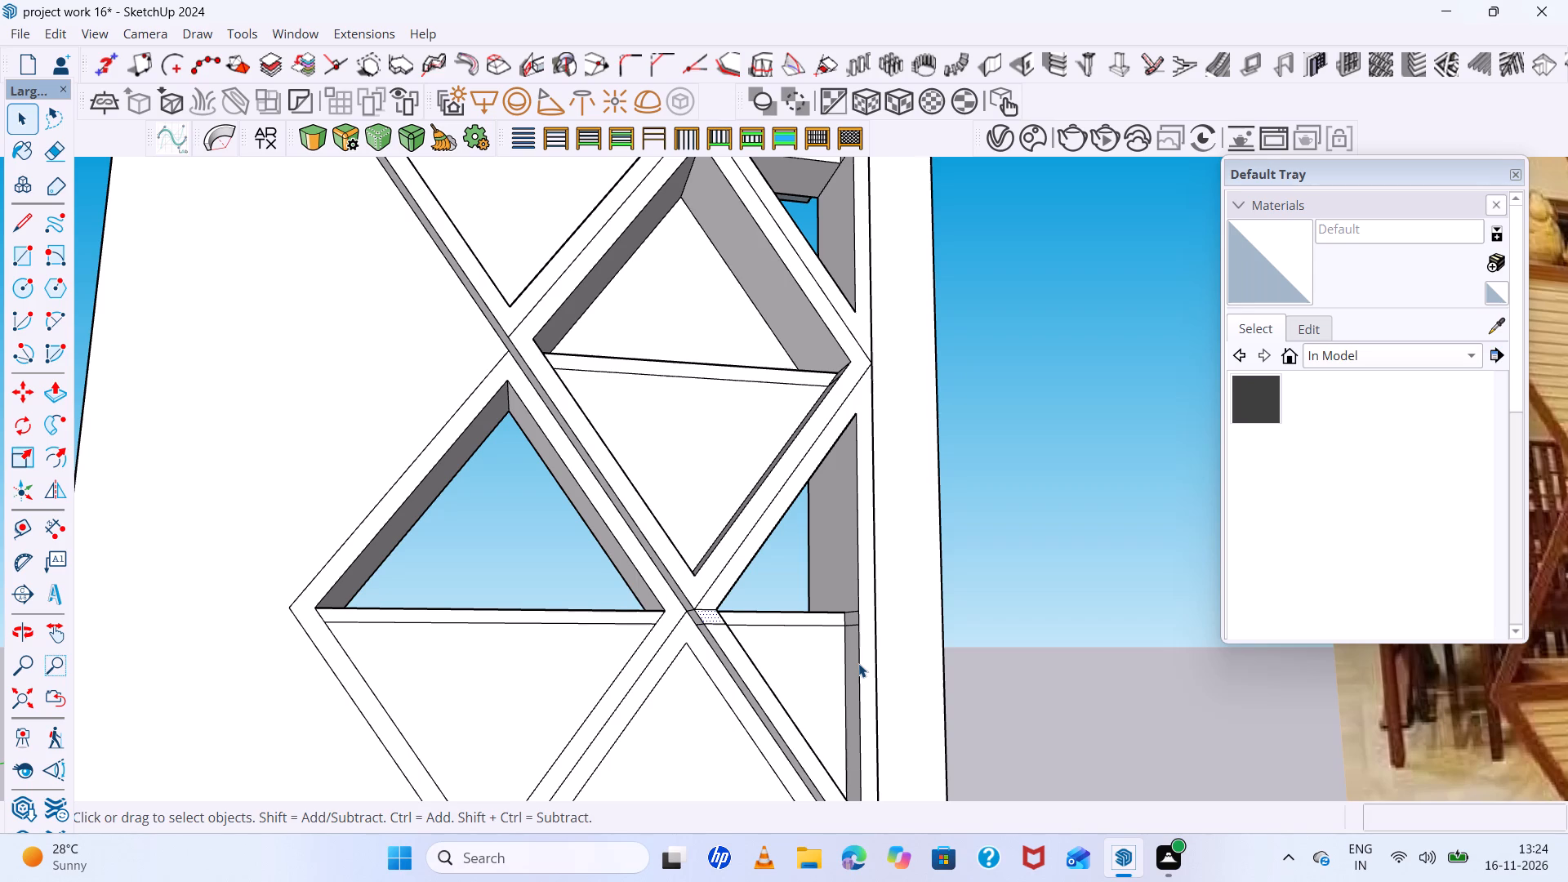
scroll(858, 664, up, 2)
scroll(858, 664, down, 4)
middle_drag(858, 664, 917, 655)
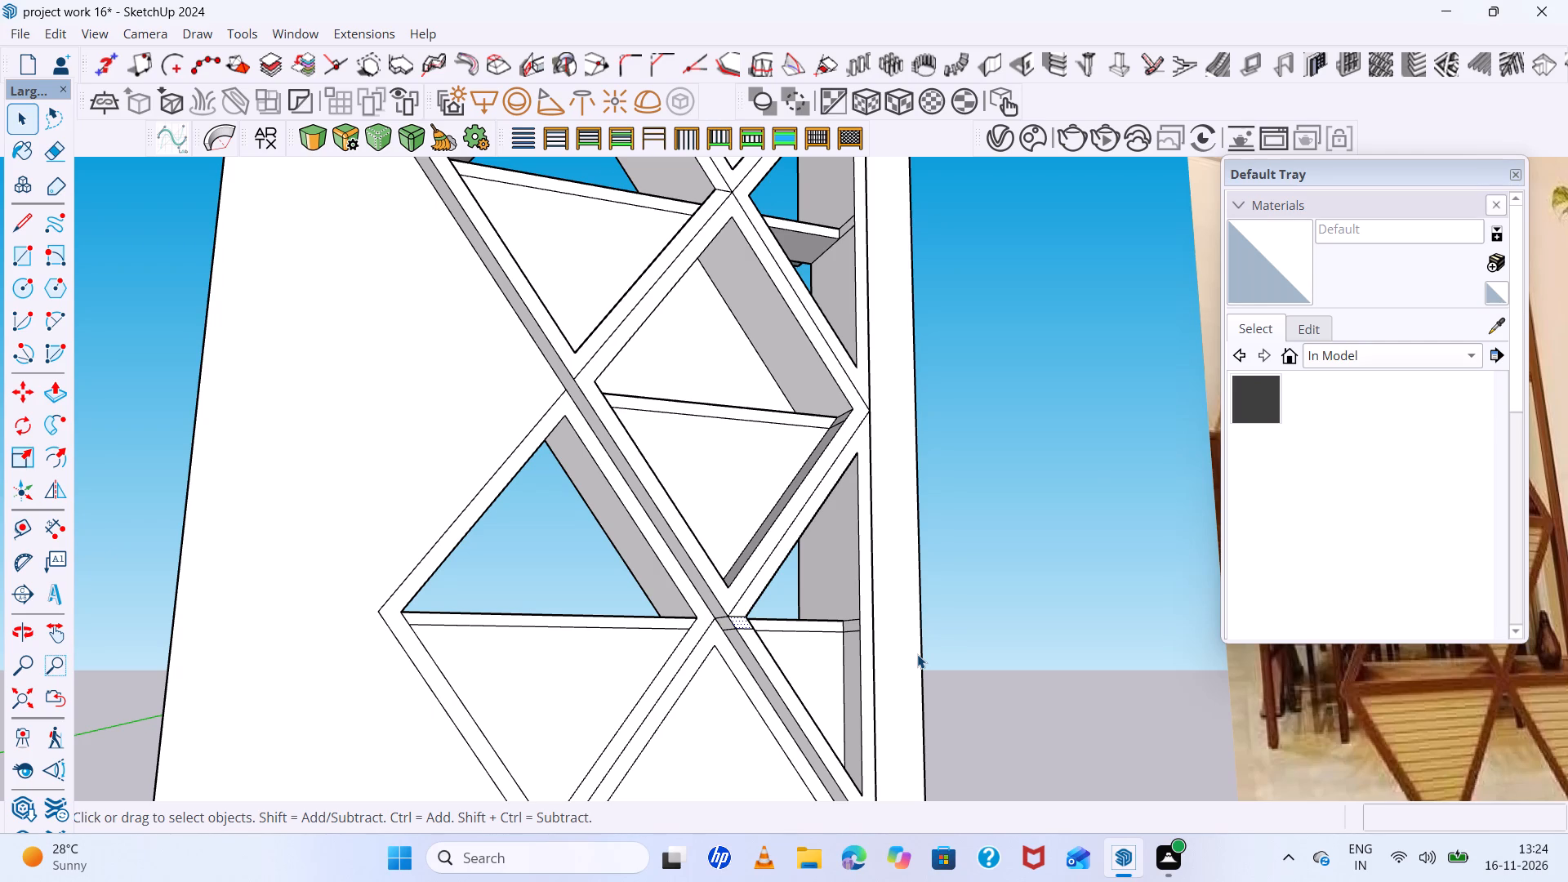
scroll(909, 644, down, 6)
scroll(827, 630, up, 9)
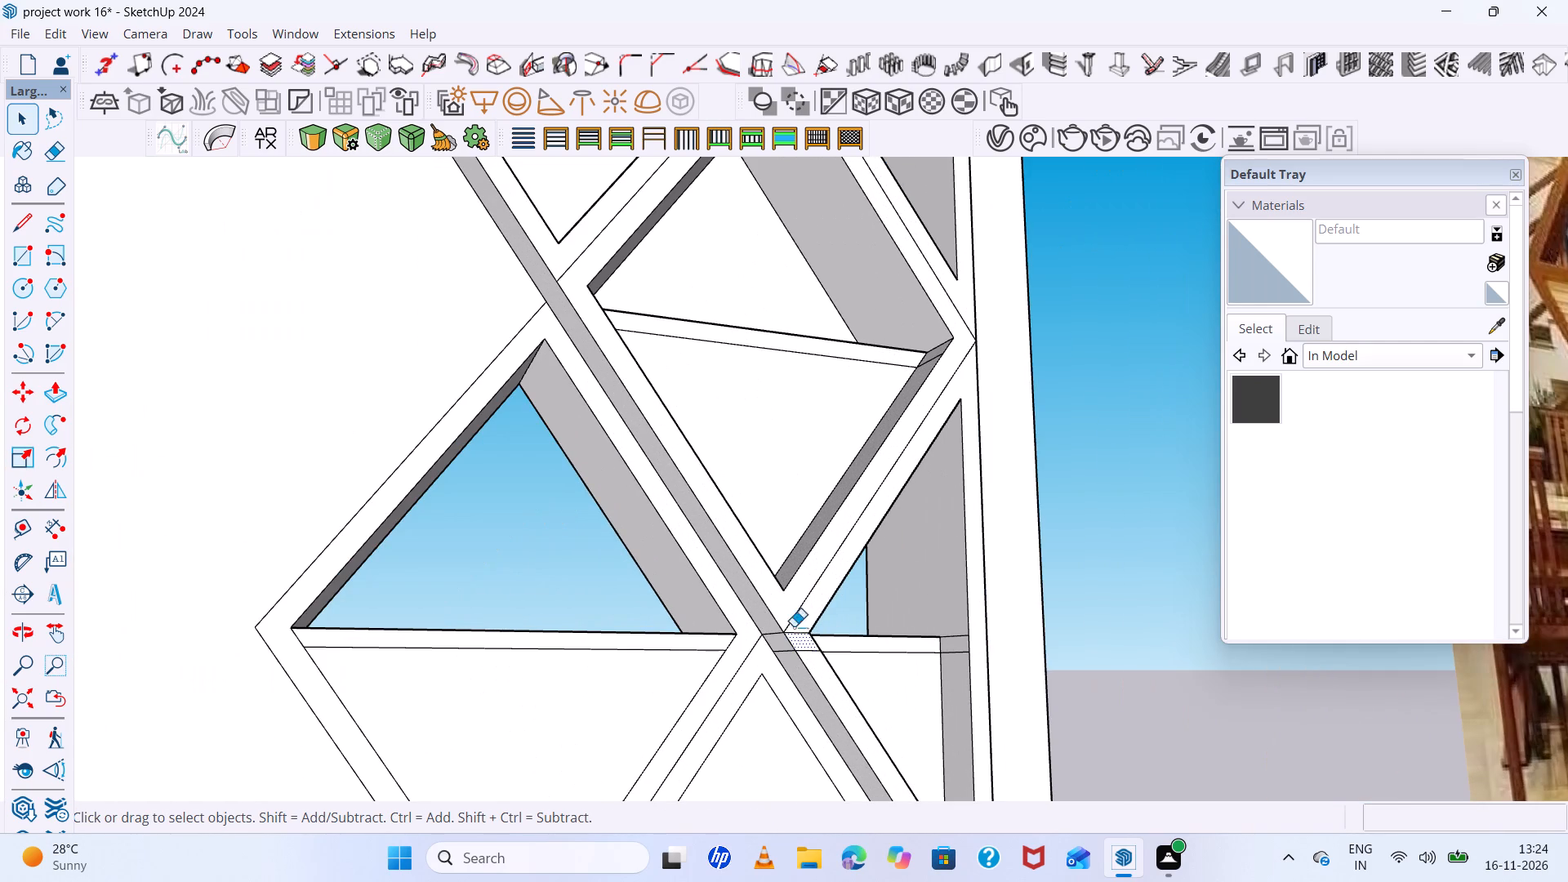
Erase the leftover seam lines on the side and front faces of the joint at the third diamond's lower tip.
key(e)
scroll(773, 626, up, 5)
middle_drag(795, 622, 938, 555)
drag(840, 601, 858, 650)
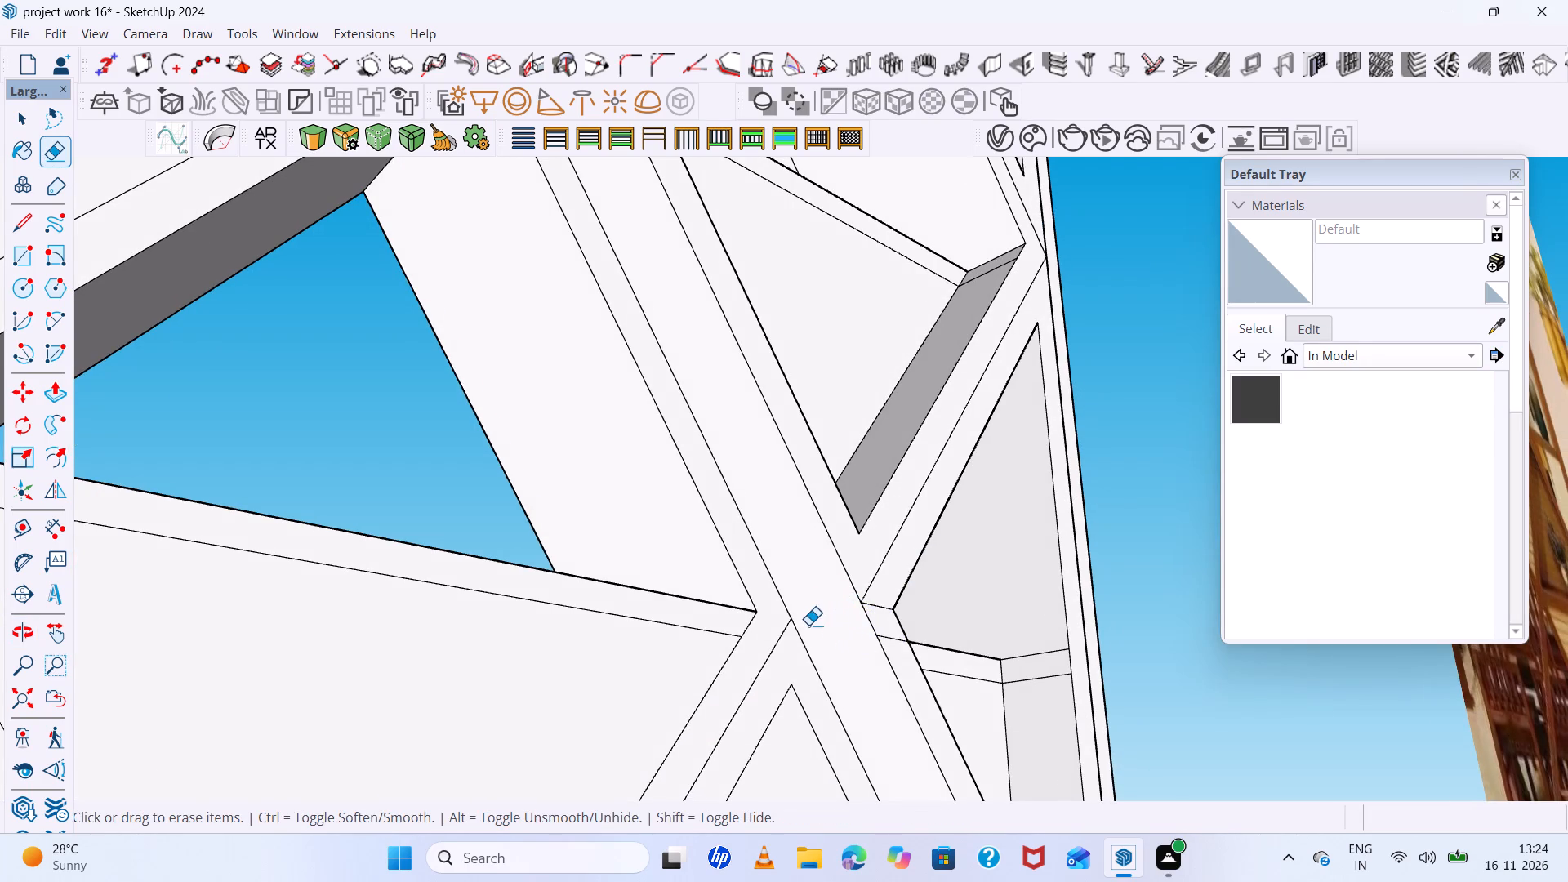
scroll(808, 625, down, 5)
middle_drag(807, 622, 688, 665)
scroll(822, 628, up, 5)
drag(835, 603, 841, 620)
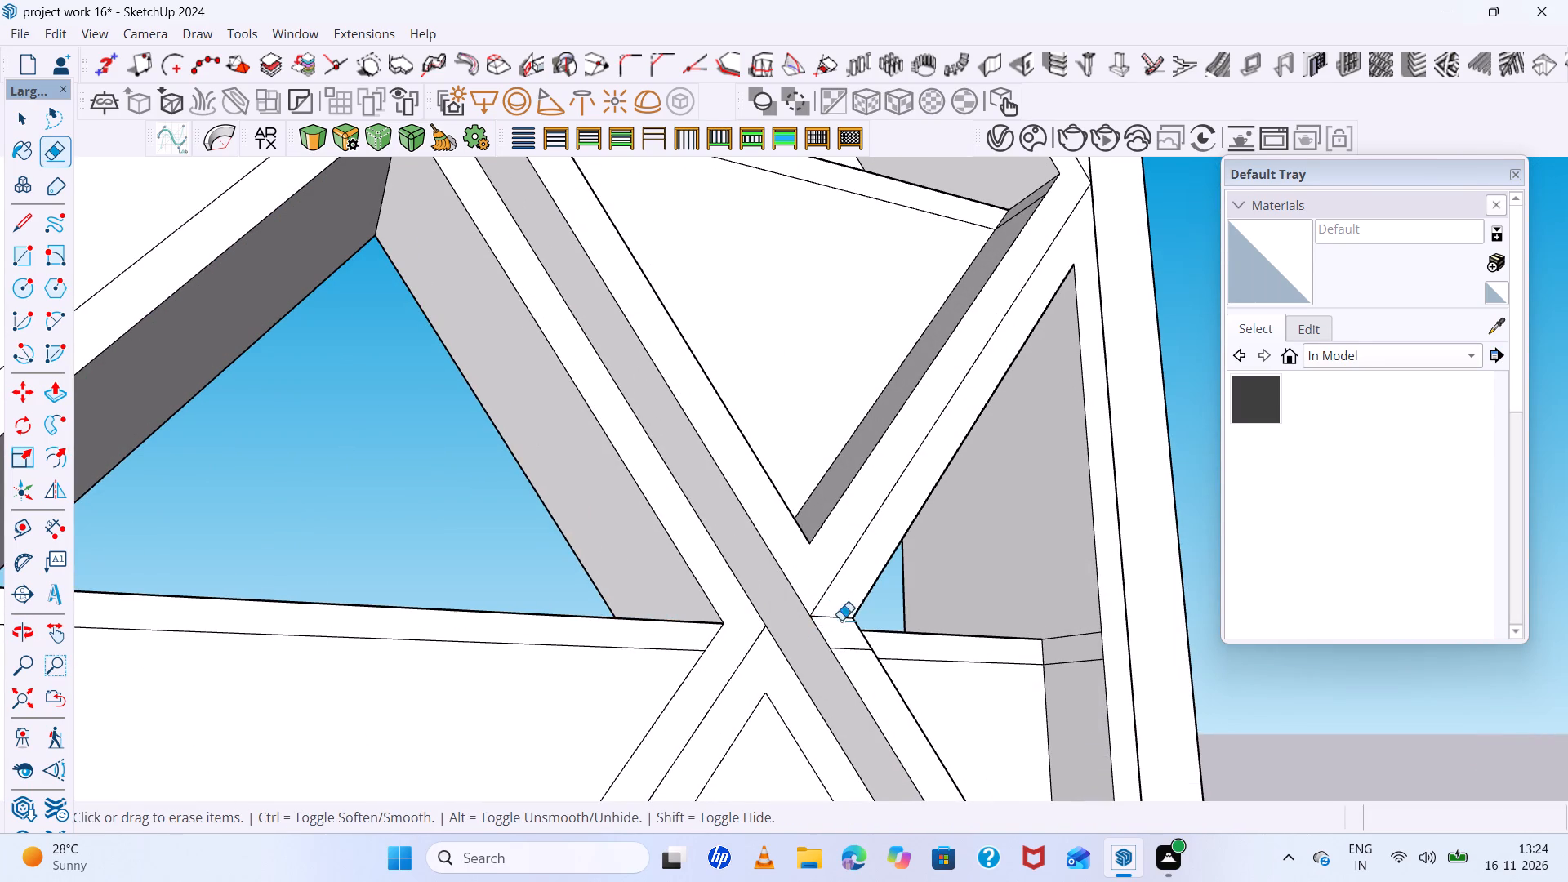
drag(841, 620, 848, 650)
scroll(720, 622, down, 12)
scroll(884, 653, up, 6)
Erase the two leftover seam lines on the vertical strip's inner side face, level with the half-diamond's crossbar.
middle_drag(783, 618, 924, 667)
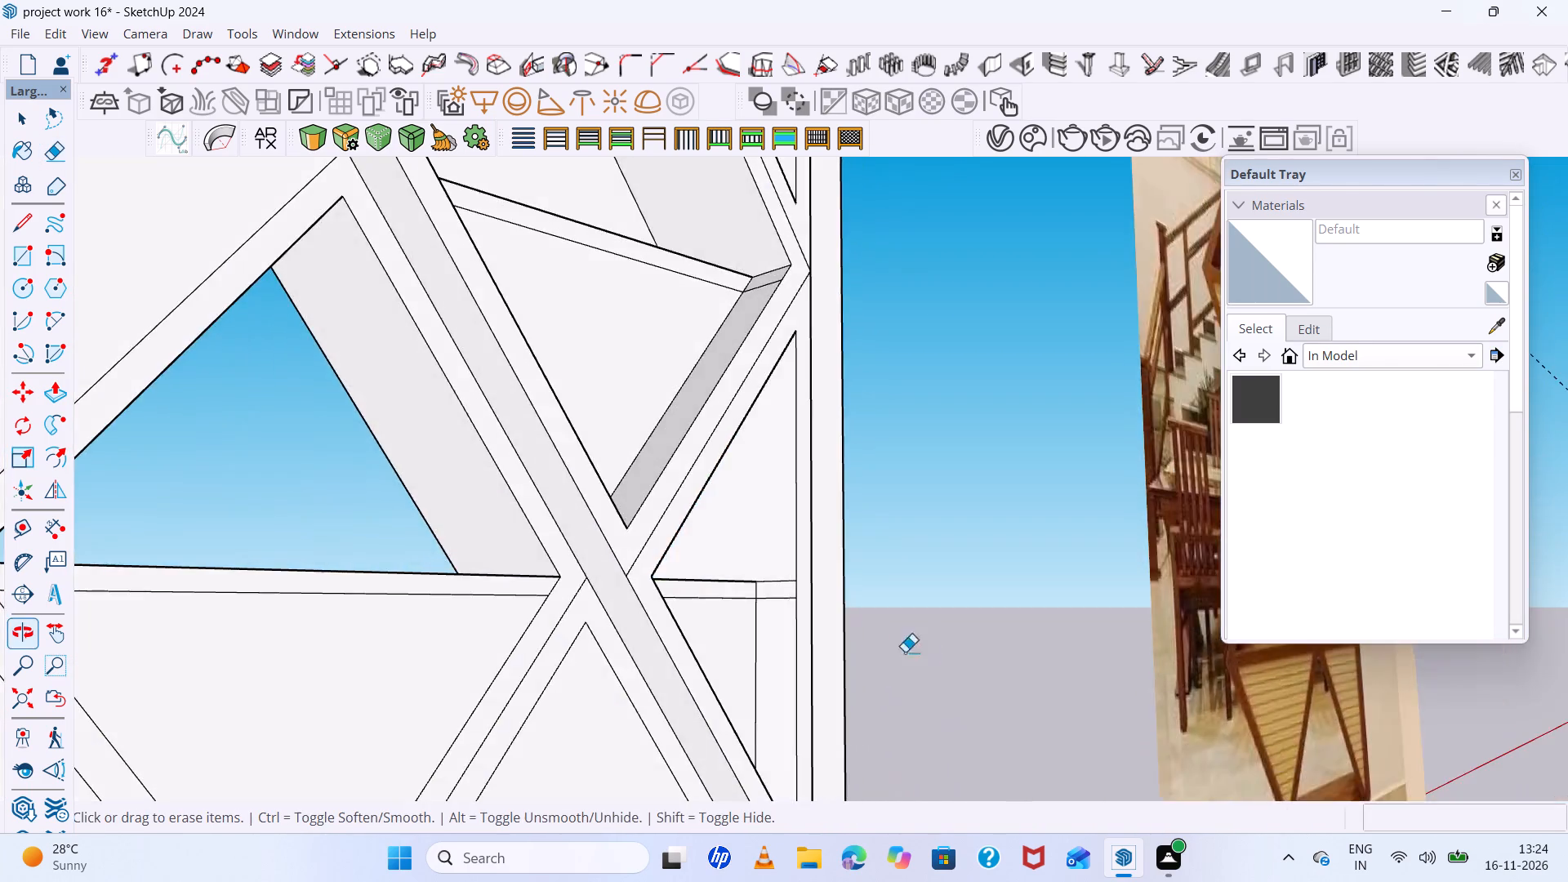
scroll(823, 617, up, 6)
drag(741, 581, 746, 616)
scroll(746, 608, down, 7)
drag(740, 568, 740, 593)
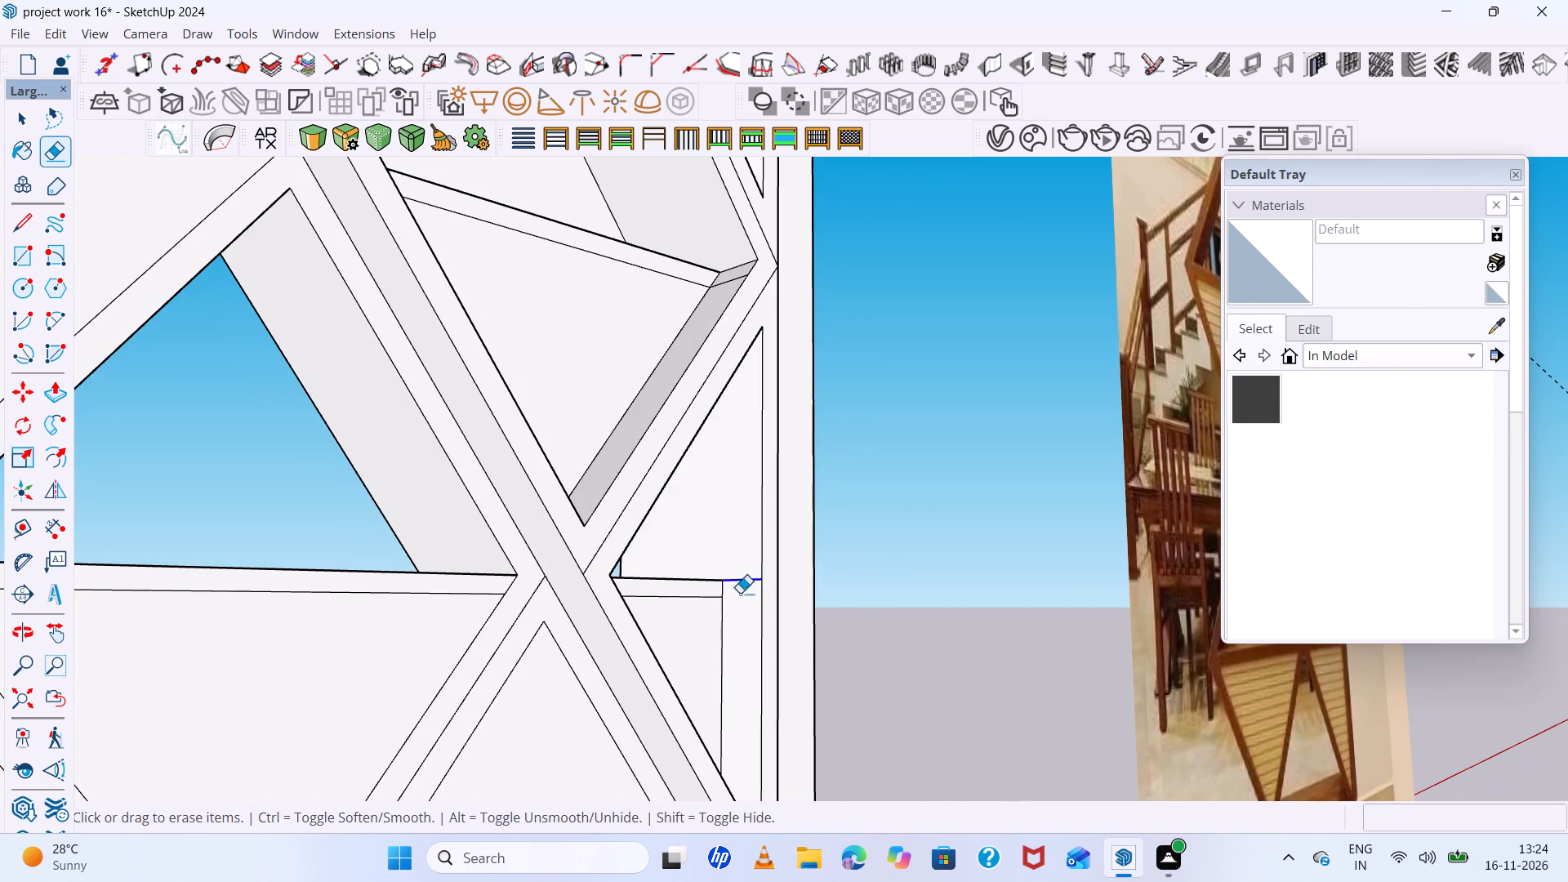
drag(740, 593, 740, 611)
Draw two lines across the lower left diamond's frame at its right corner, in line with its crossbar's lower and upper edges.
scroll(740, 617, down, 6)
middle_drag(684, 630, 284, 663)
scroll(655, 587, down, 7)
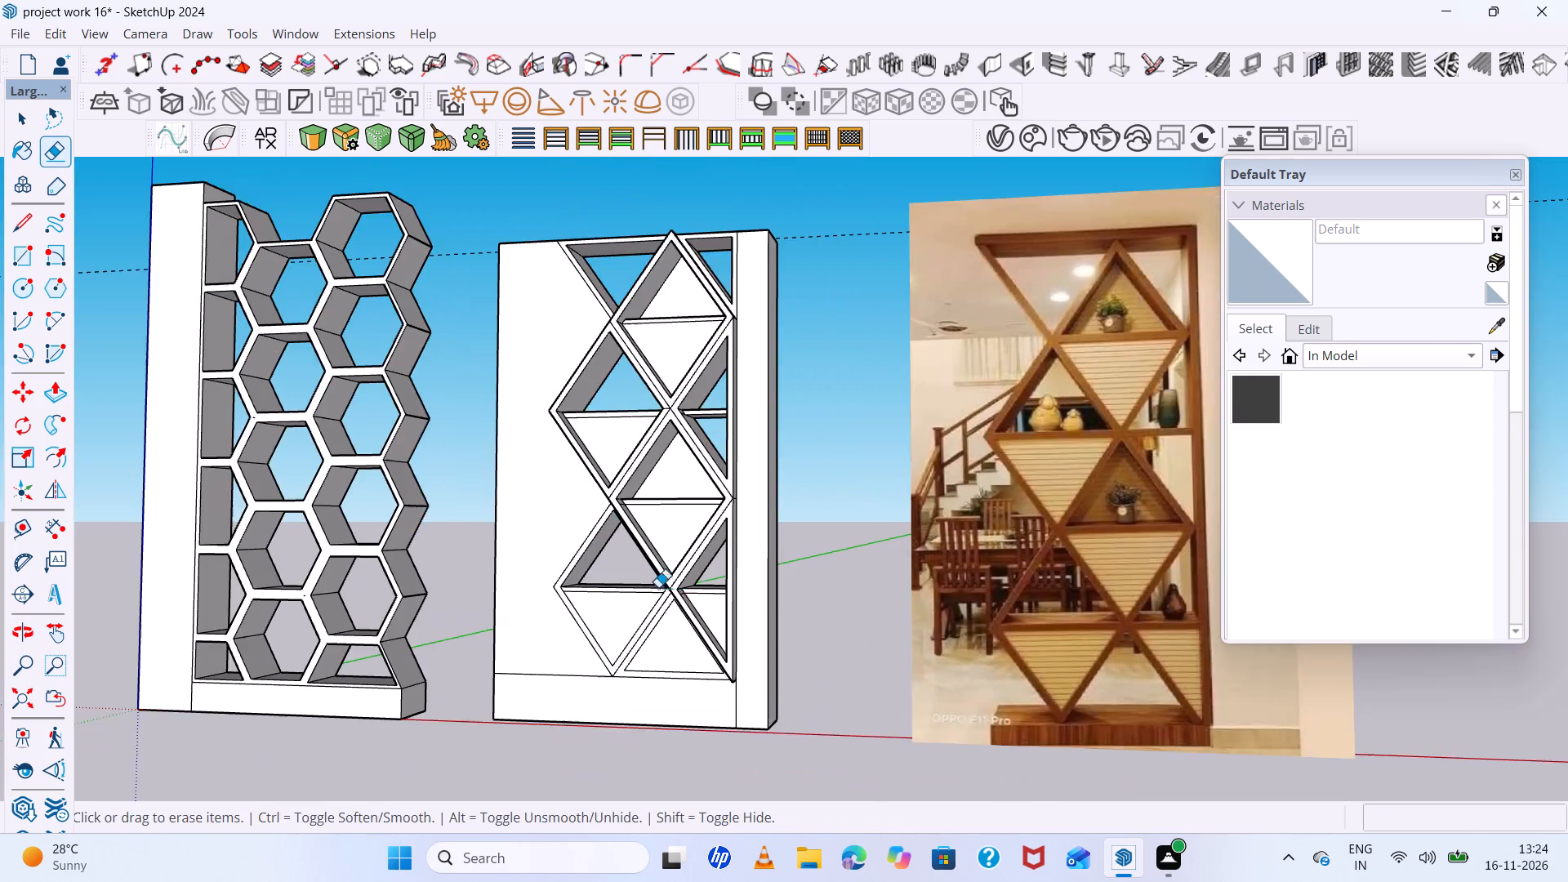
scroll(671, 648, up, 11)
middle_drag(617, 673, 799, 718)
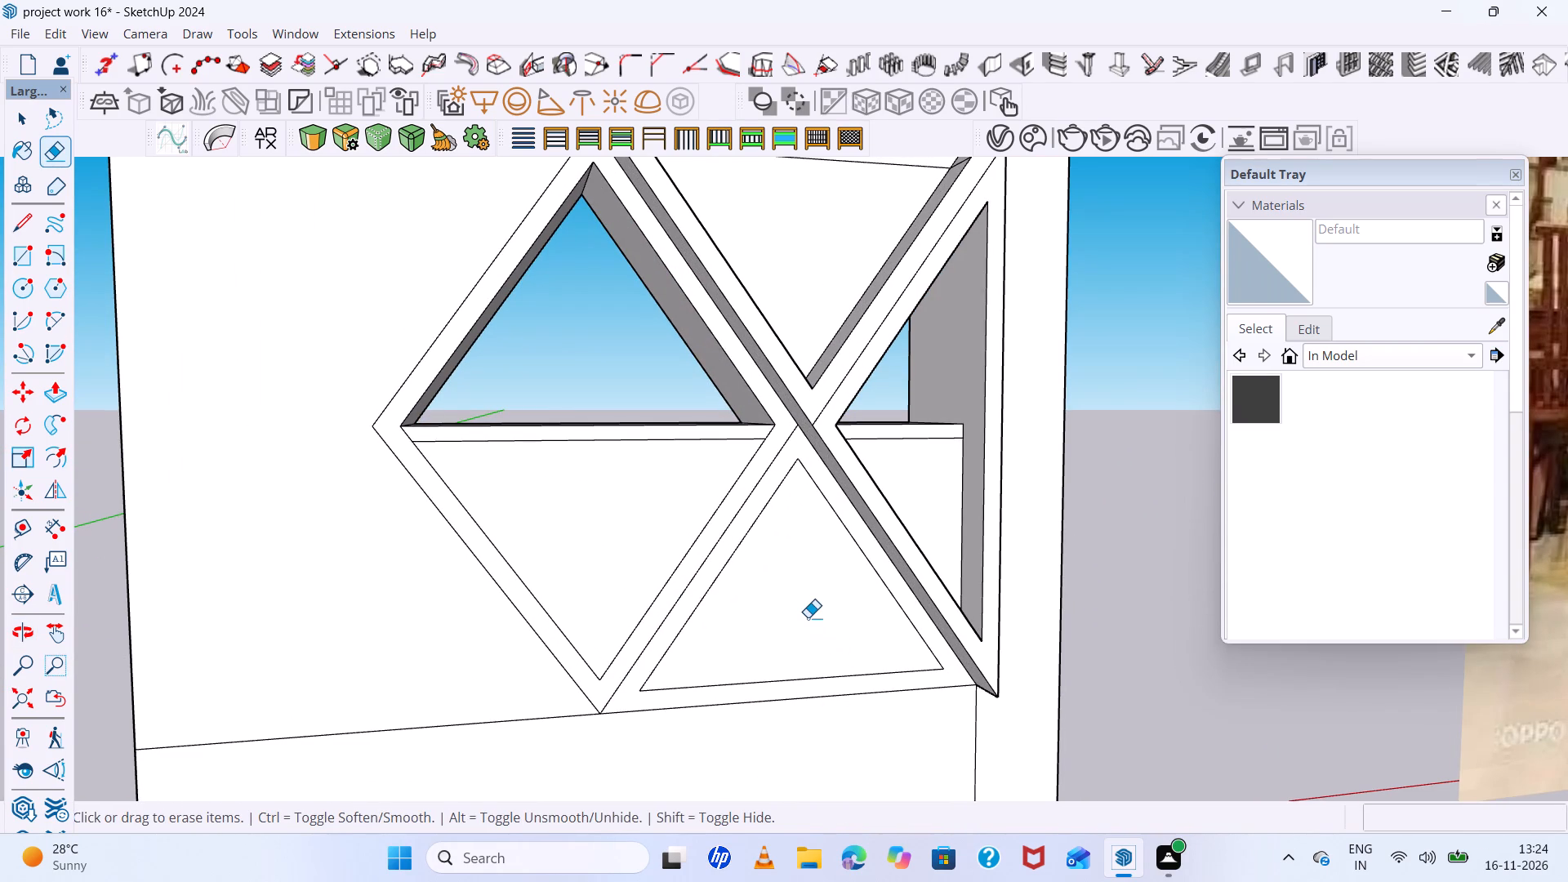
key(l)
scroll(783, 457, up, 15)
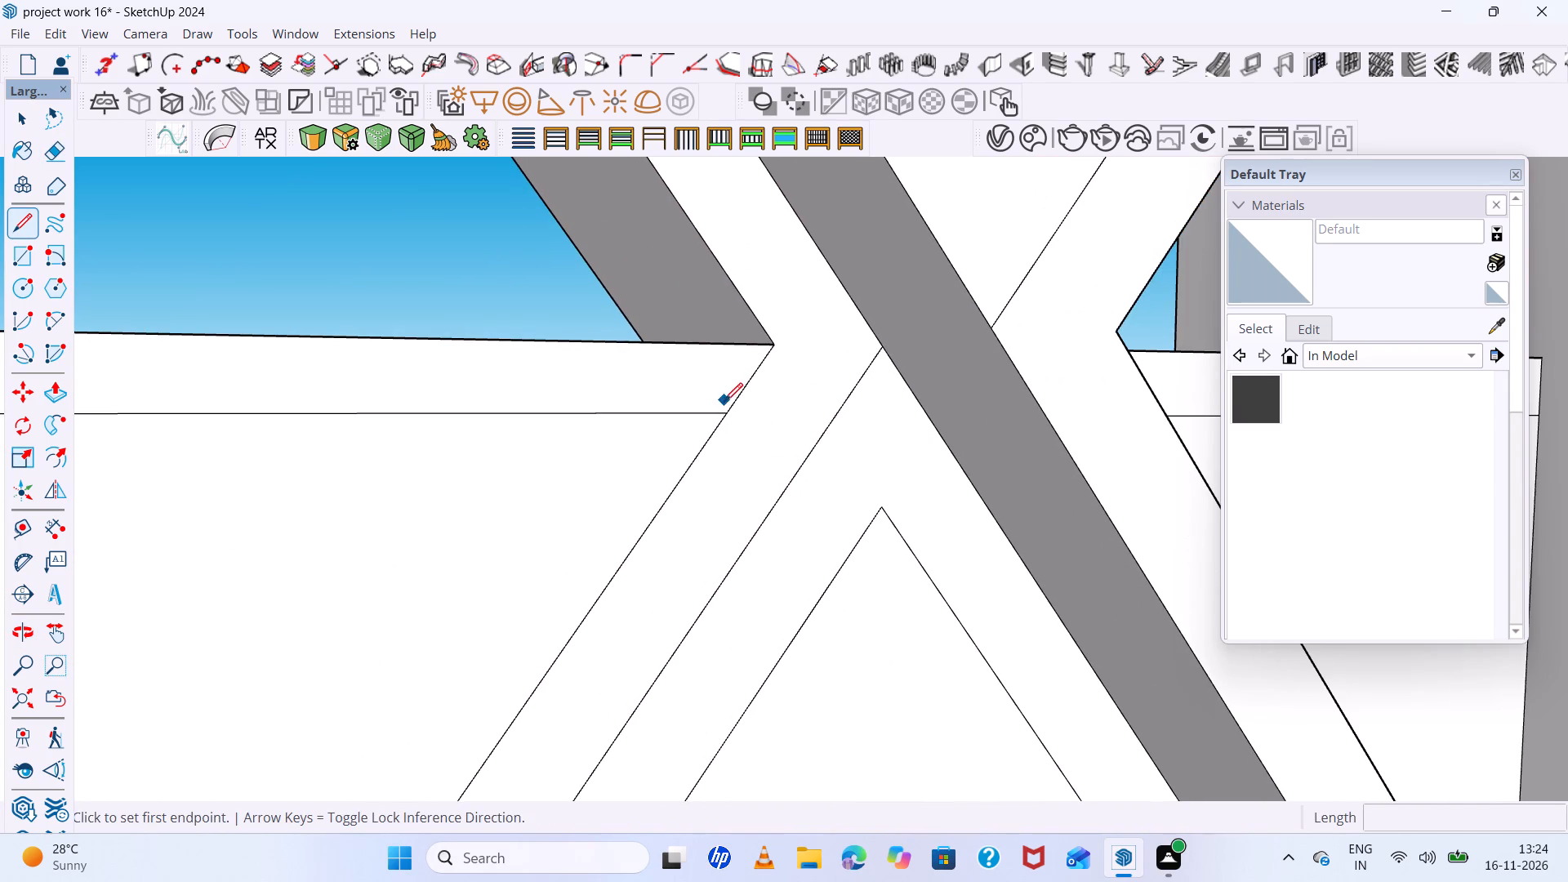
click(727, 419)
click(842, 416)
click(772, 346)
click(884, 345)
Push/Pull the lower left diamond's frame face outward 1" to match the raised neighbouring frames.
scroll(956, 445, down, 5)
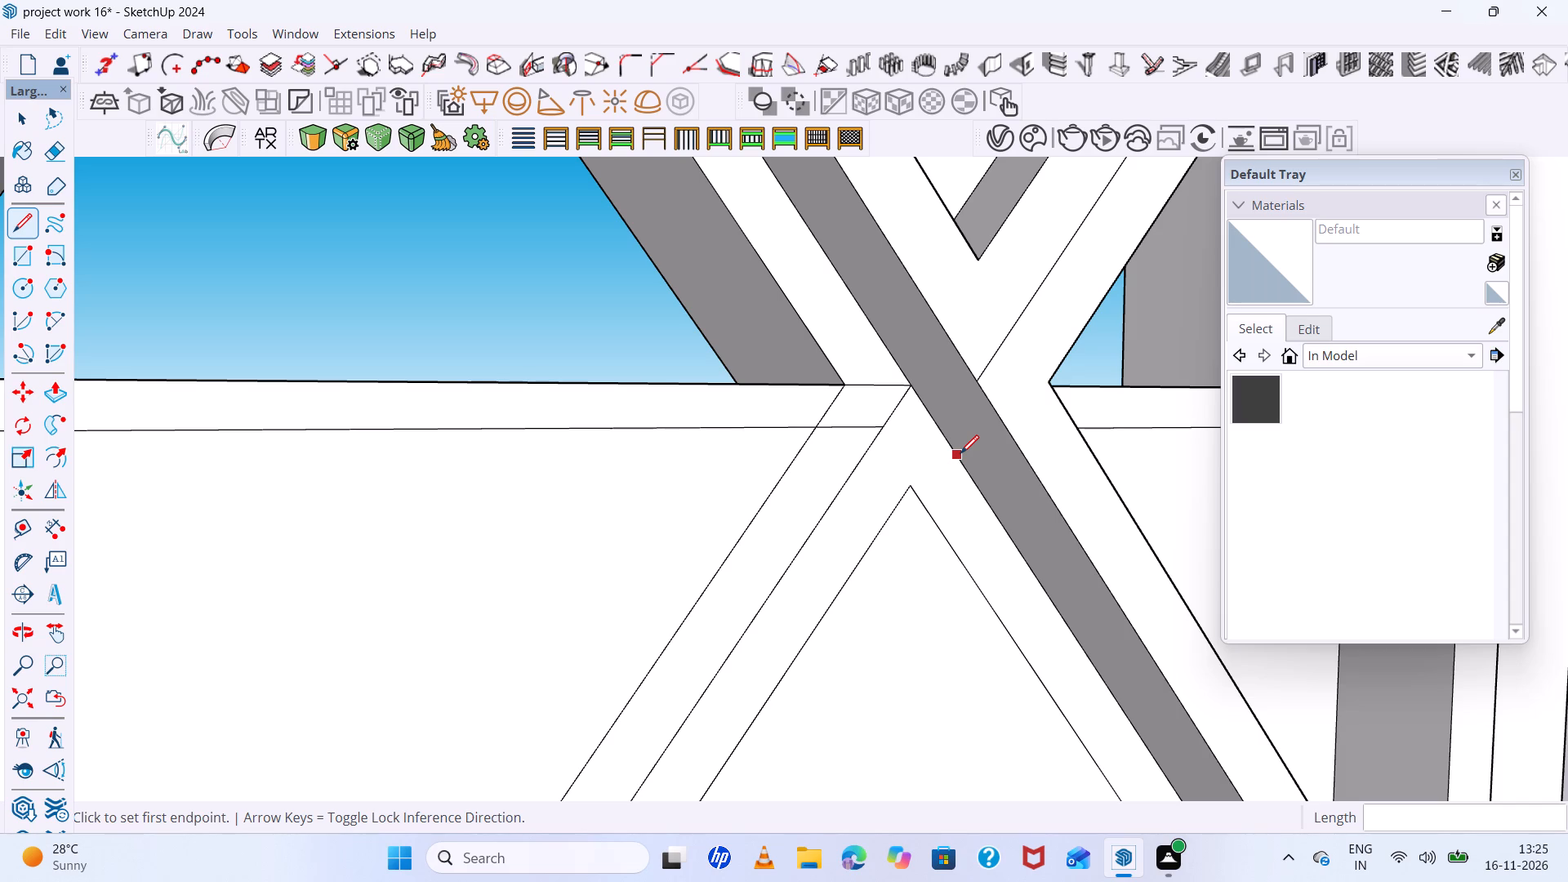
scroll(960, 453, down, 7)
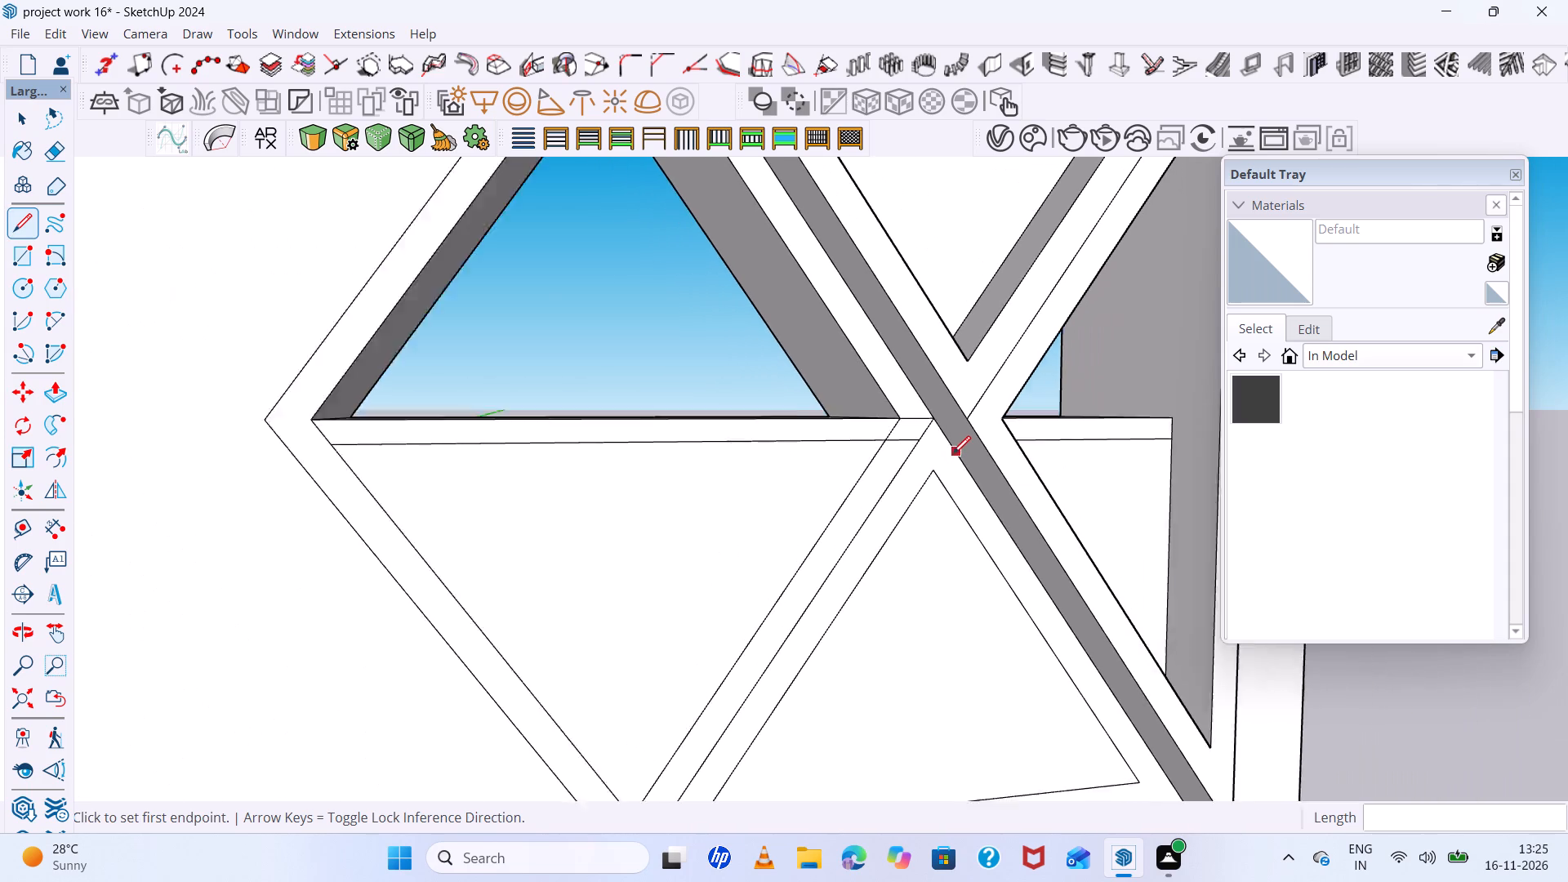
scroll(952, 454, down, 4)
scroll(913, 453, up, 11)
key(space)
middle_click(913, 457)
click(913, 458)
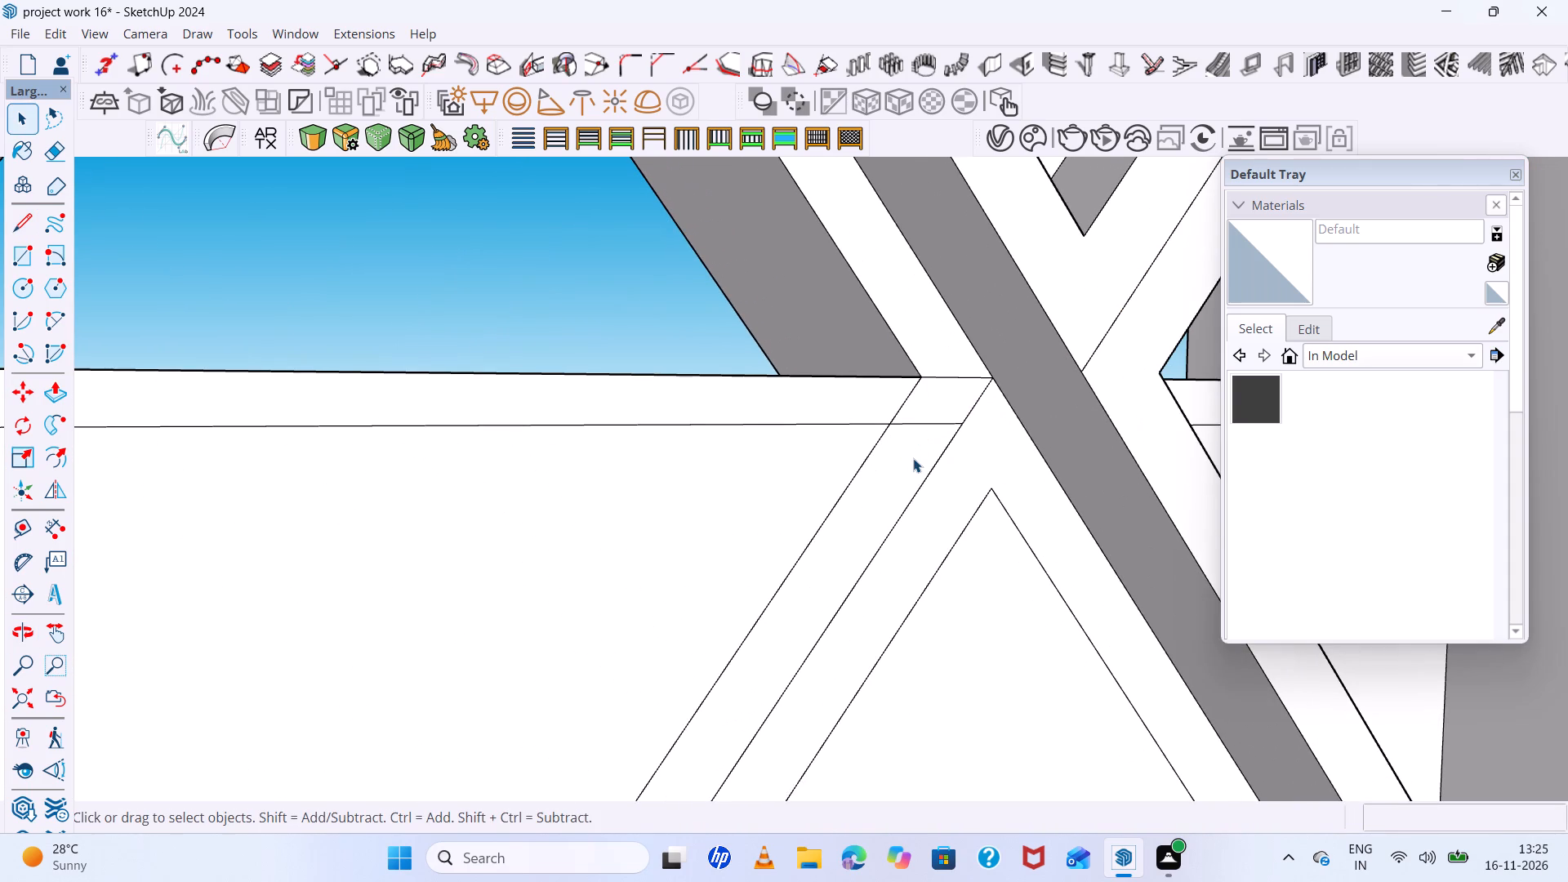
key(p)
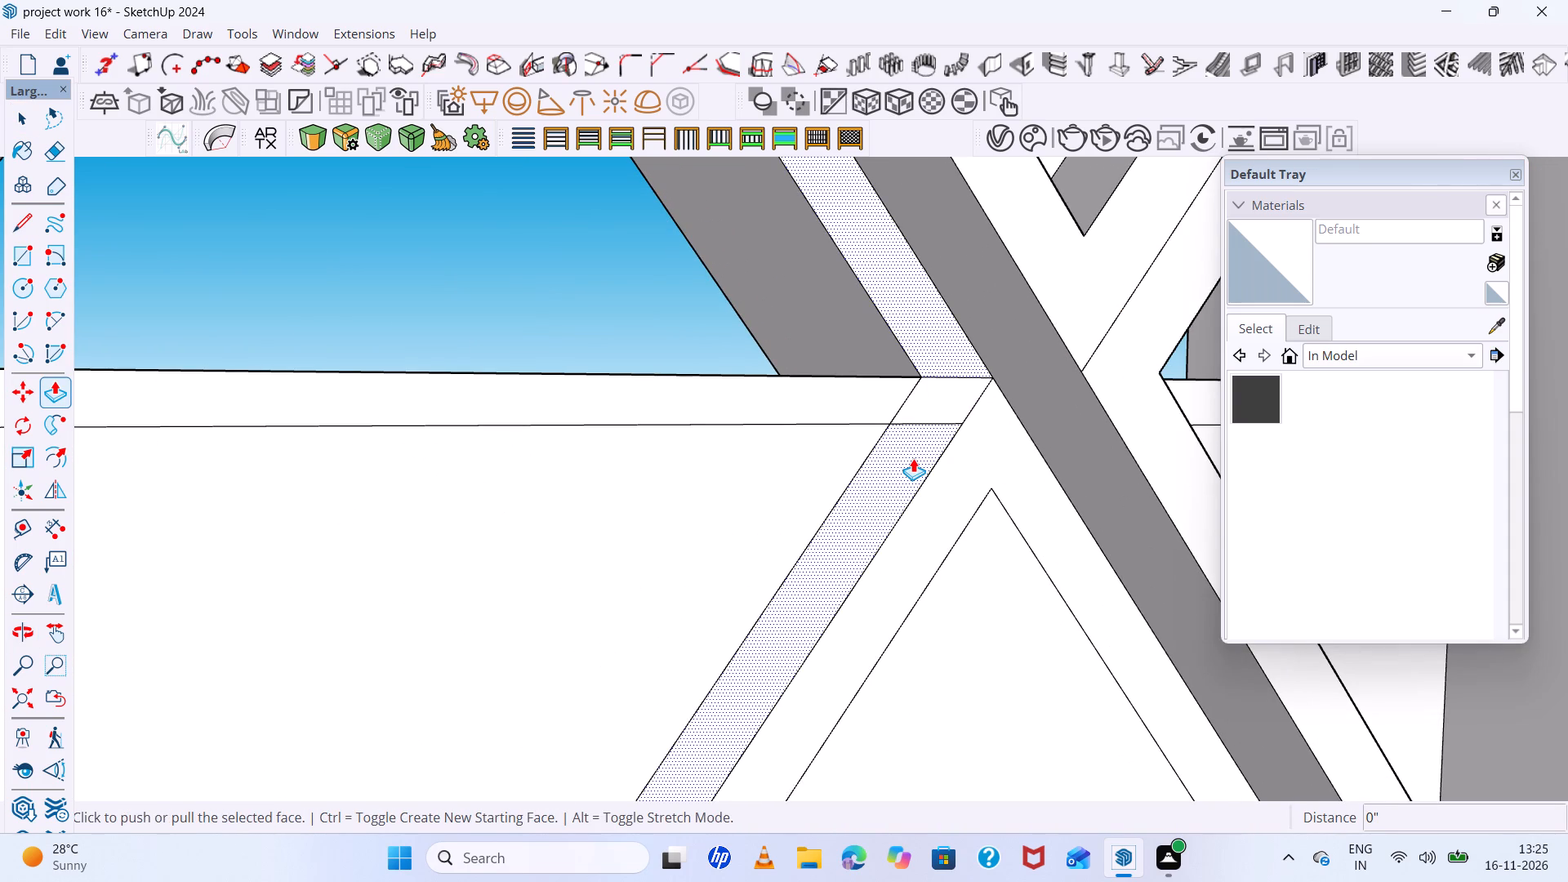
click(913, 458)
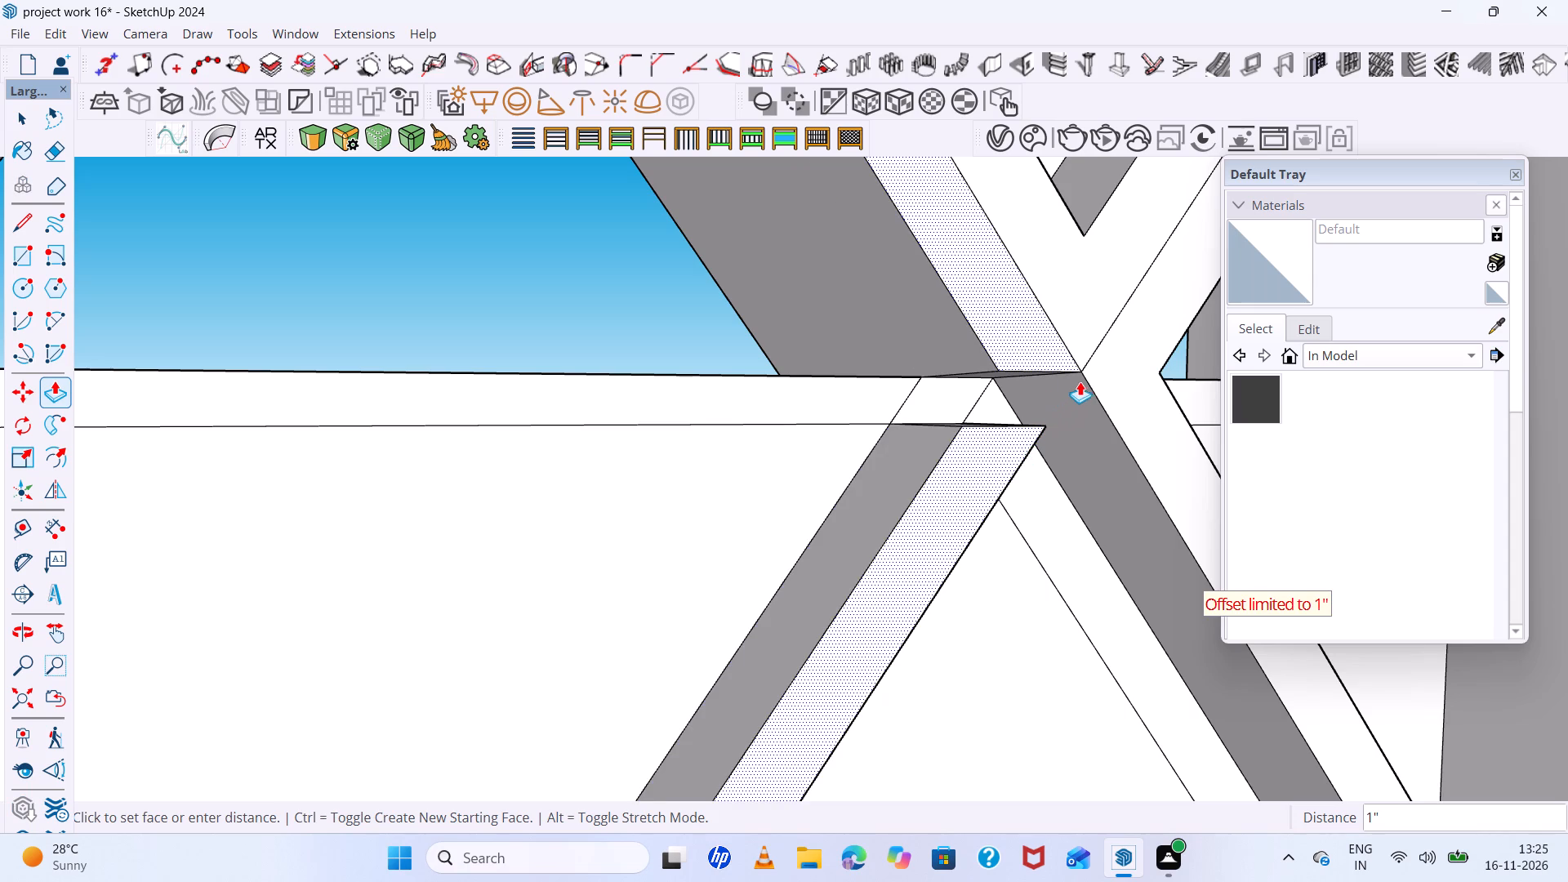
click(1080, 376)
Push/Pull the small recessed joint face at the lower left diamond's right corner outward 1".
scroll(919, 433, down, 10)
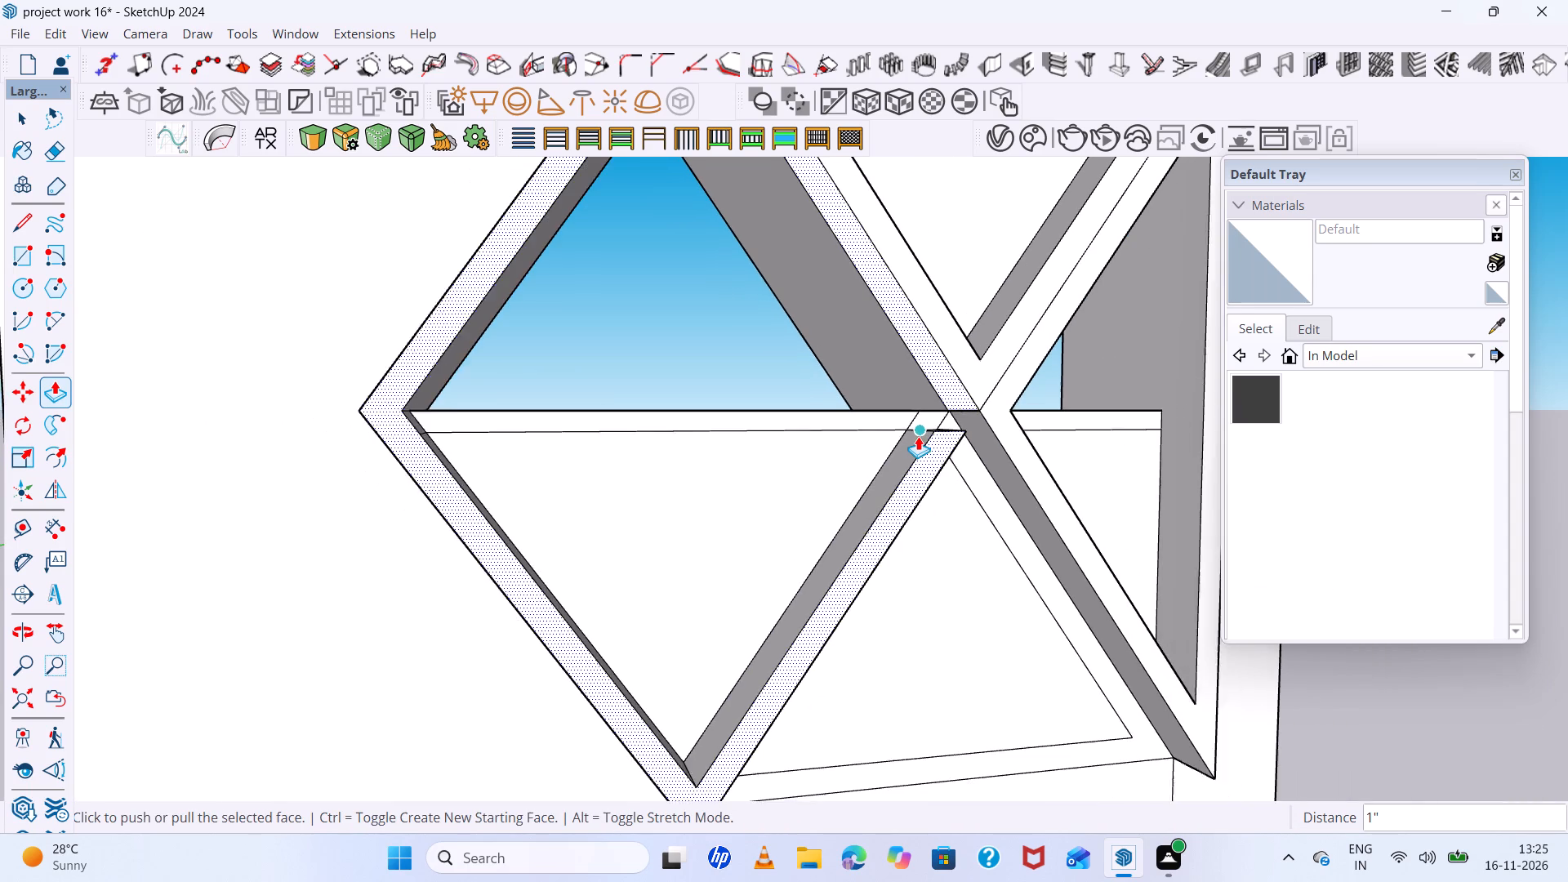
scroll(918, 436, down, 1)
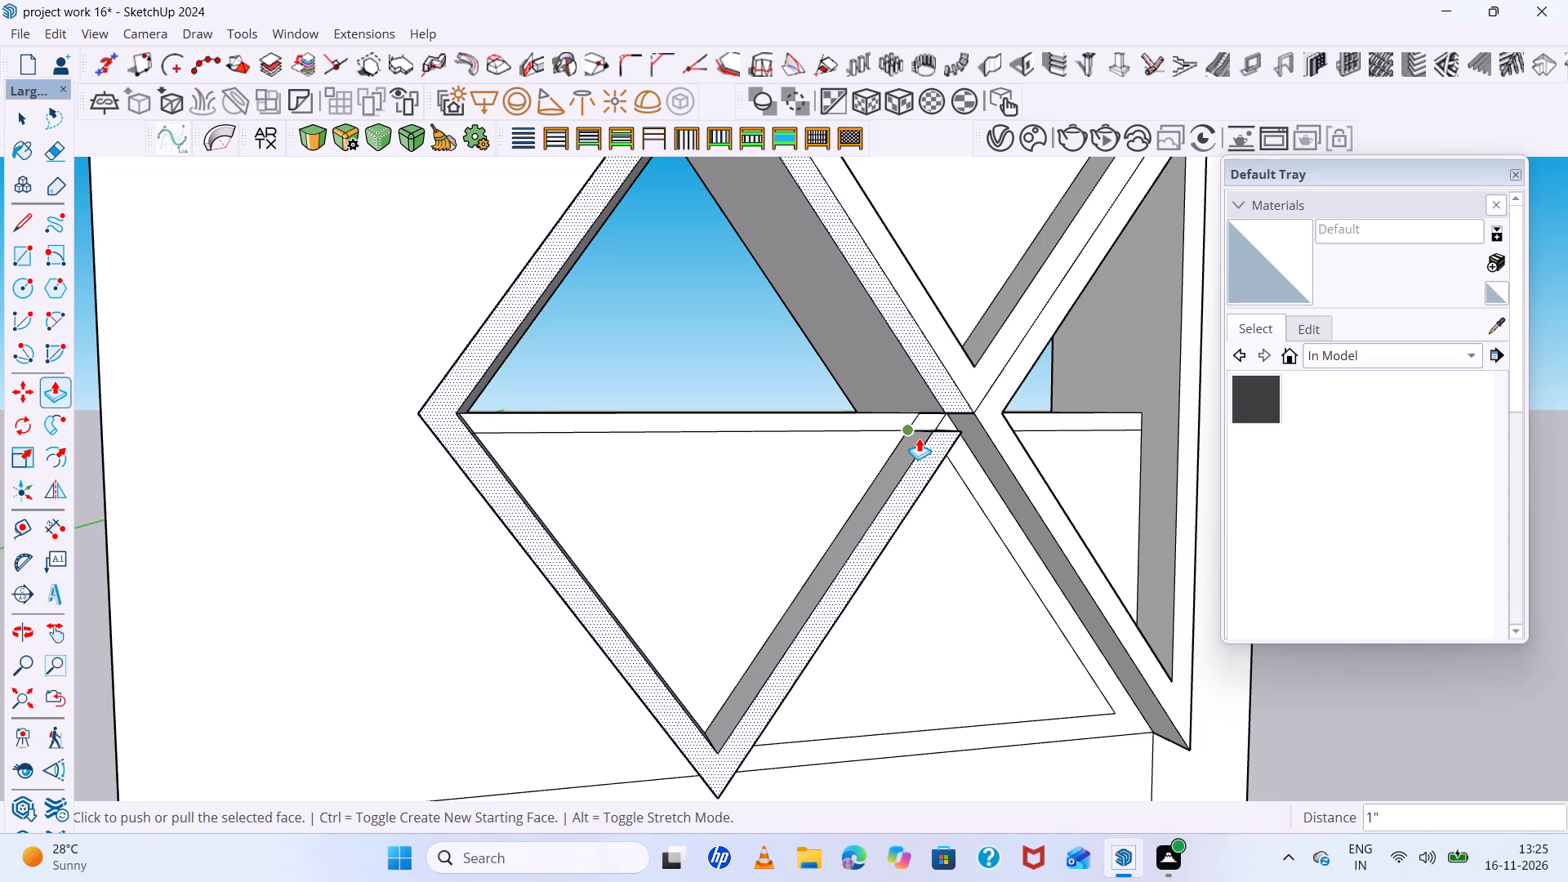
scroll(919, 438, down, 4)
scroll(970, 430, up, 10)
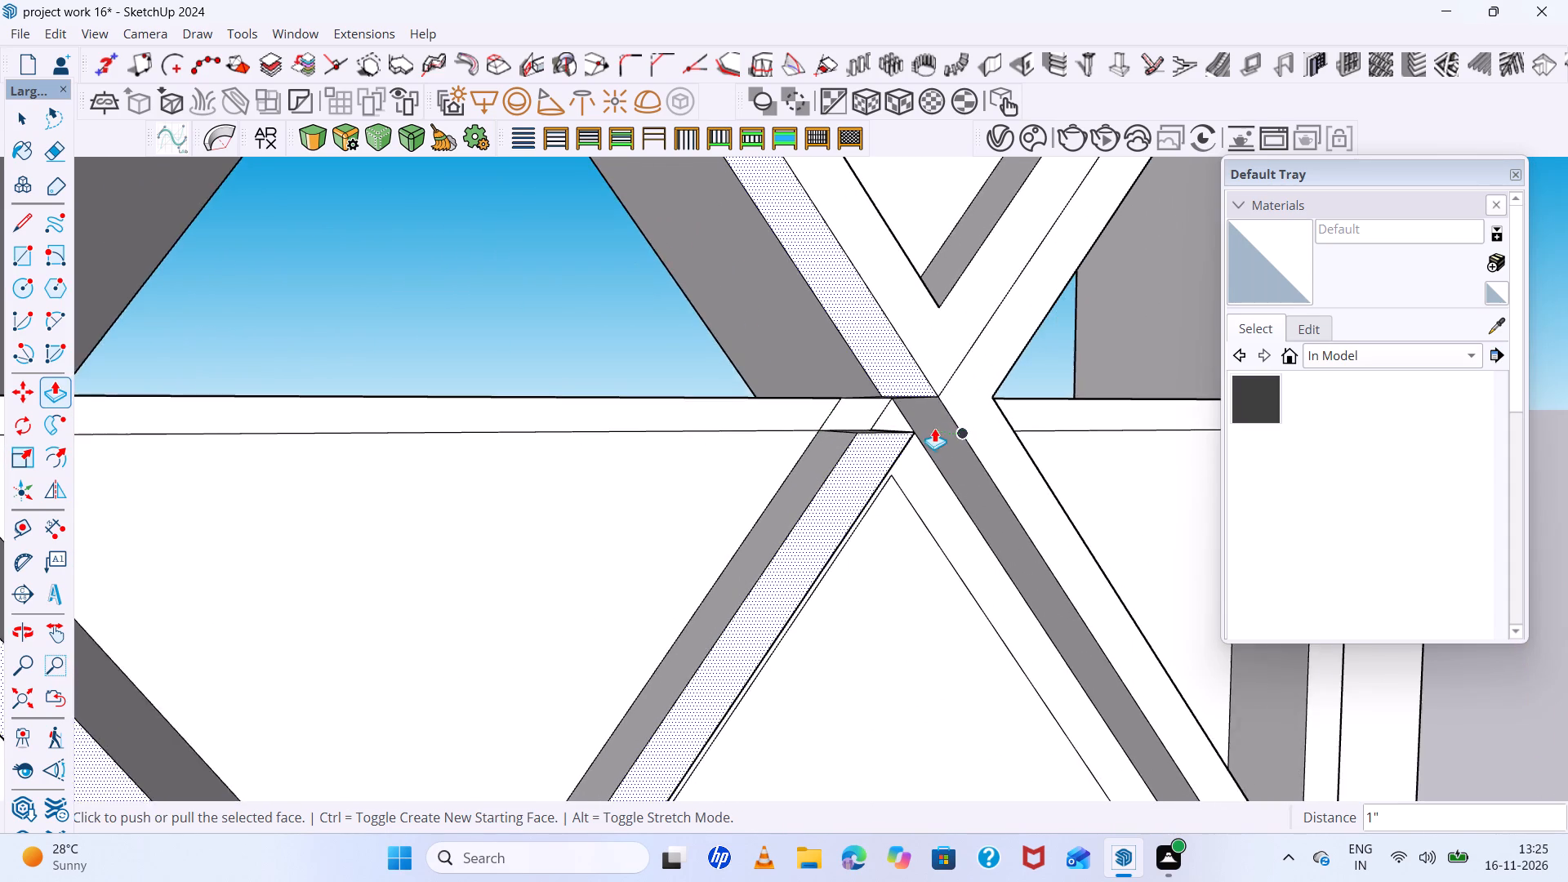
middle_drag(933, 428, 831, 445)
scroll(826, 426, up, 7)
key(space)
click(864, 407)
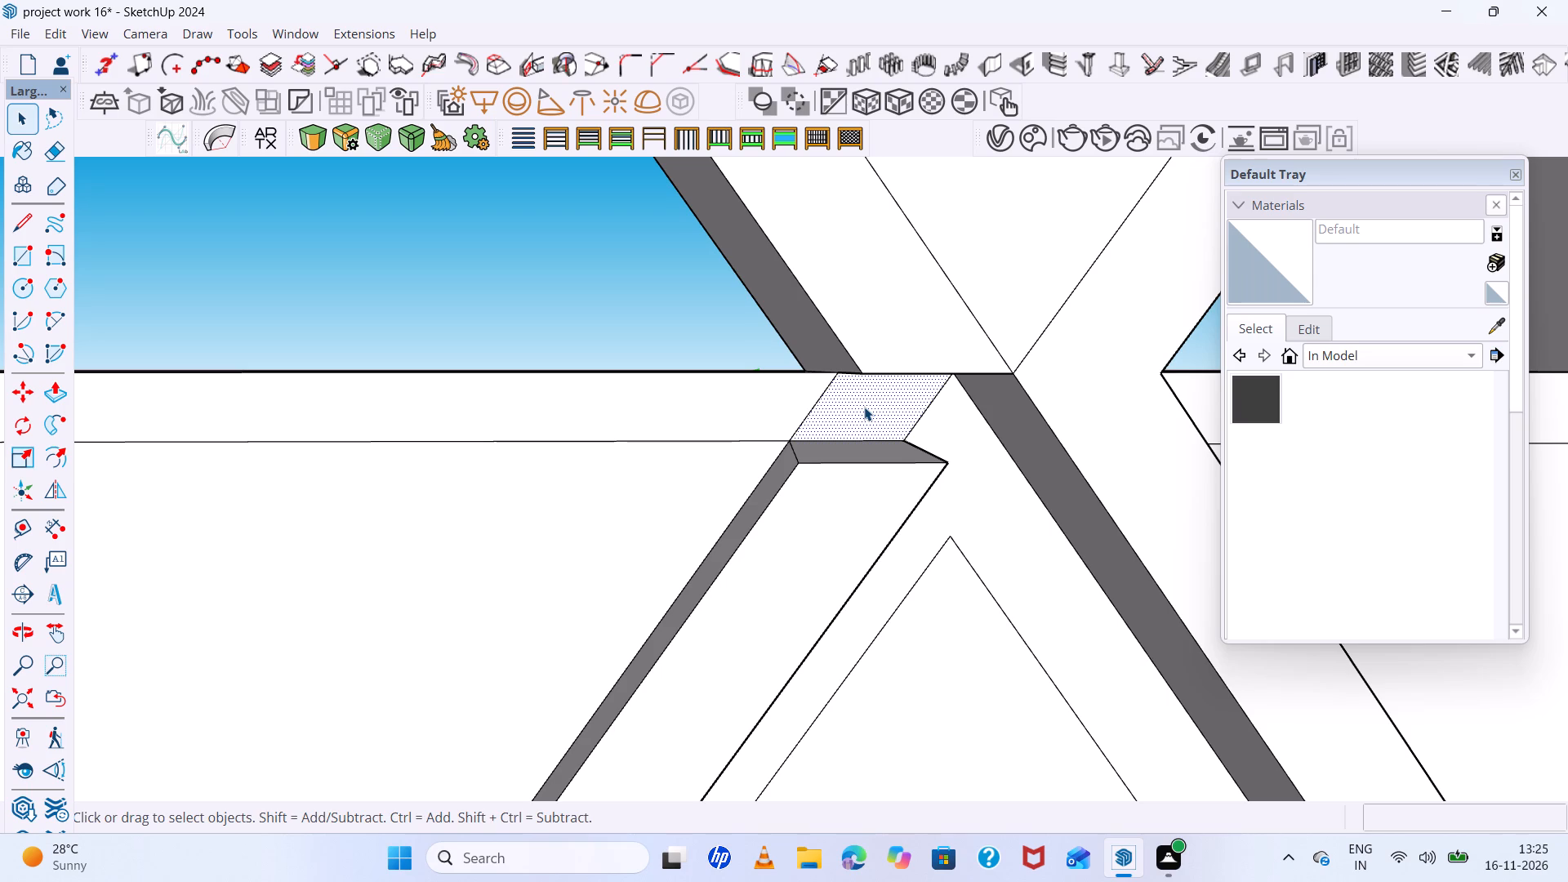
key(p)
click(864, 407)
click(931, 464)
Erase the leftover seam line on the inner side face of the lower left diamond's right corner.
scroll(932, 478, down, 3)
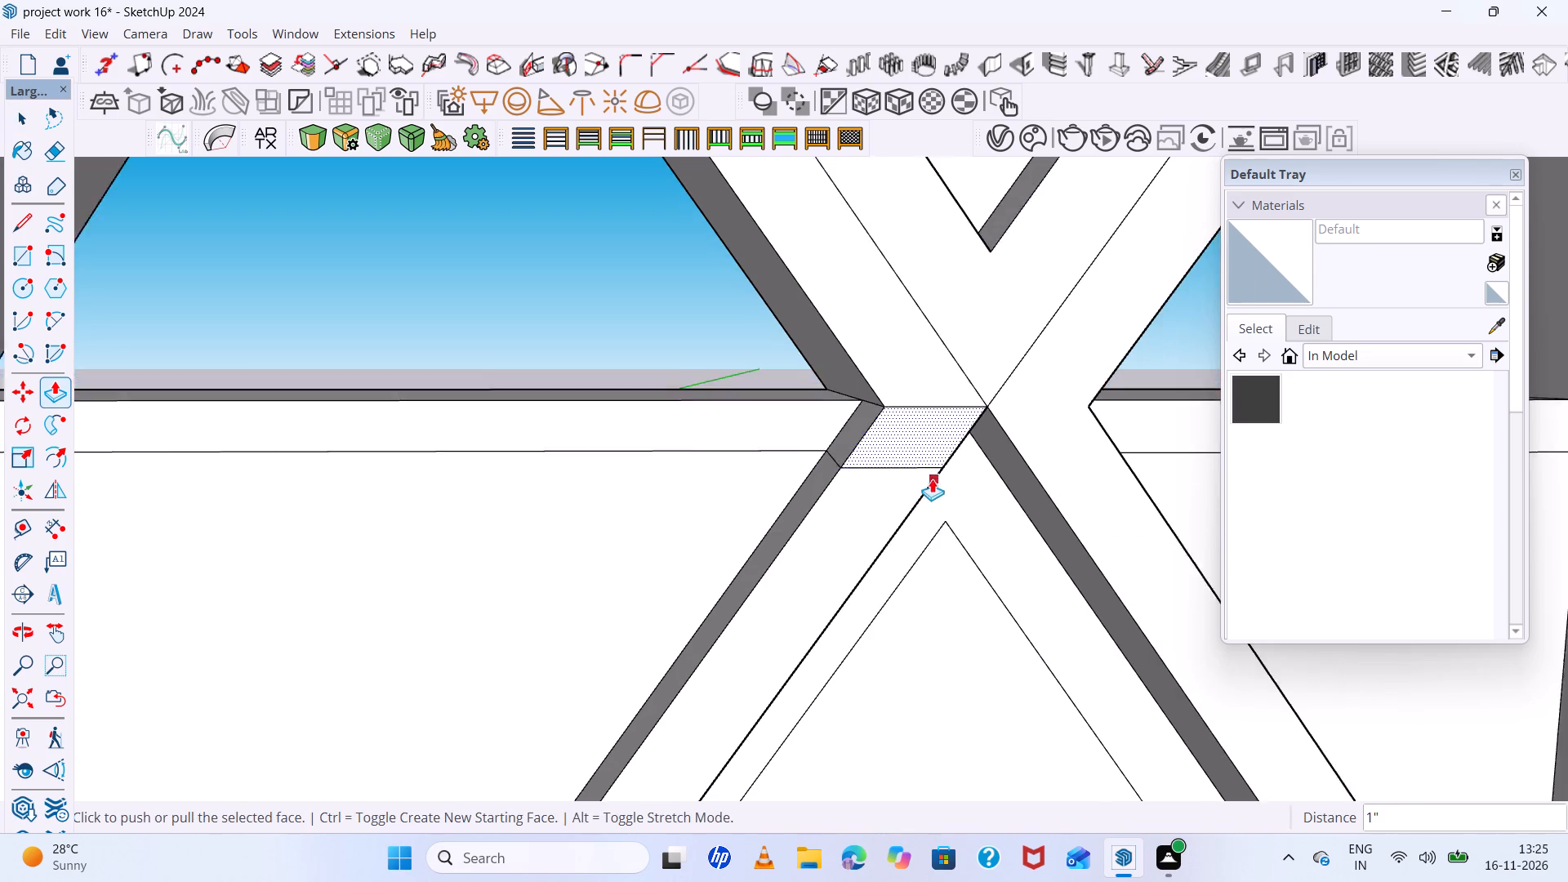
scroll(932, 479, down, 3)
middle_drag(929, 491, 1049, 524)
scroll(895, 481, up, 4)
scroll(895, 481, down, 3)
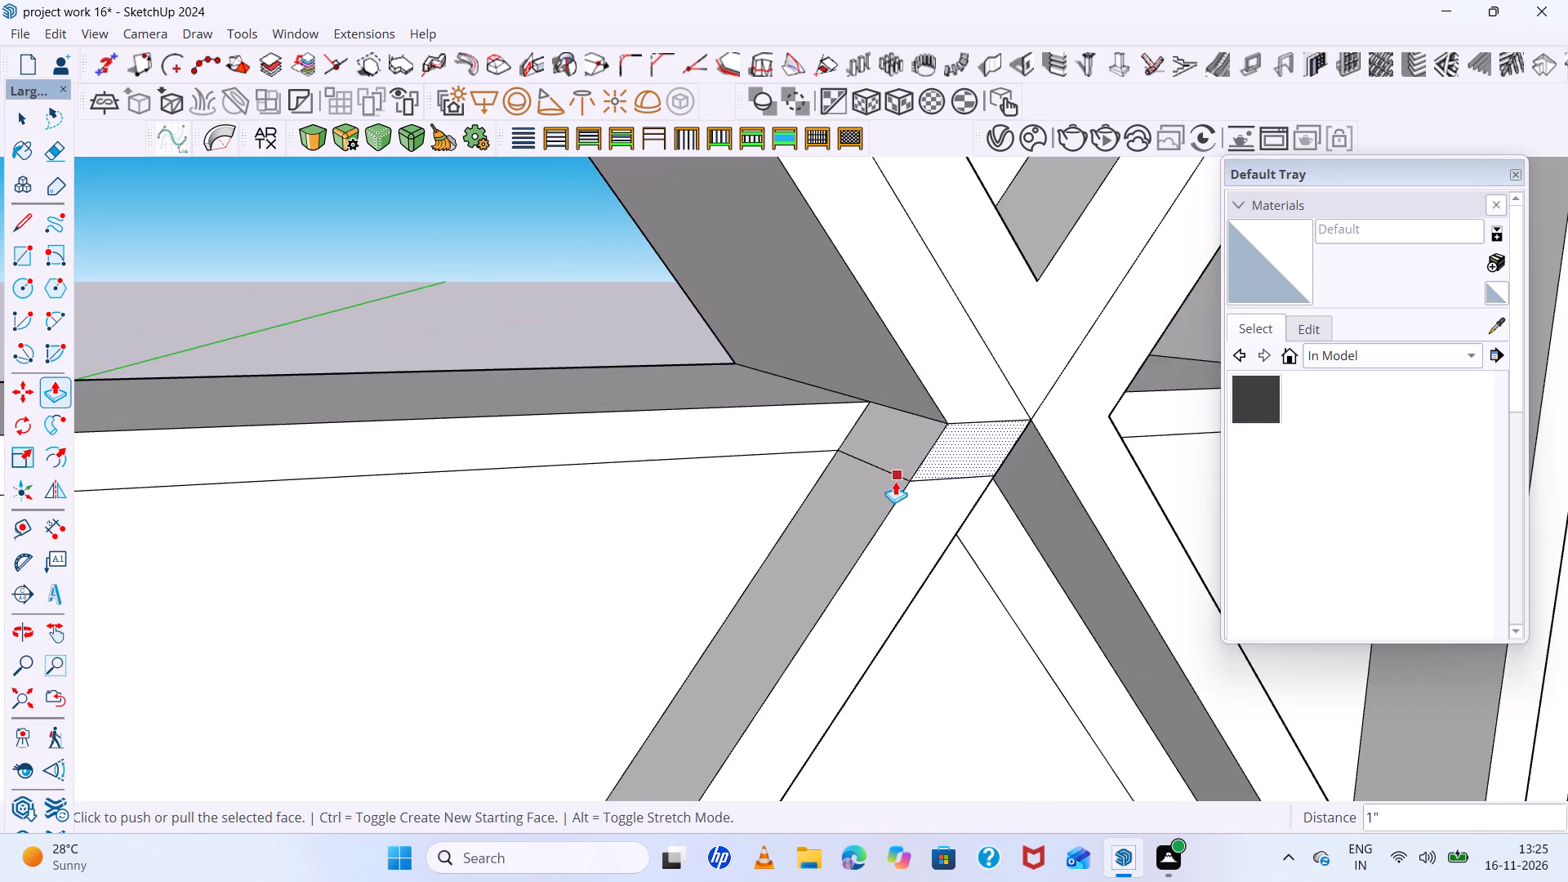
middle_drag(897, 483, 1090, 541)
scroll(1091, 541, down, 1)
scroll(899, 417, up, 6)
key(e)
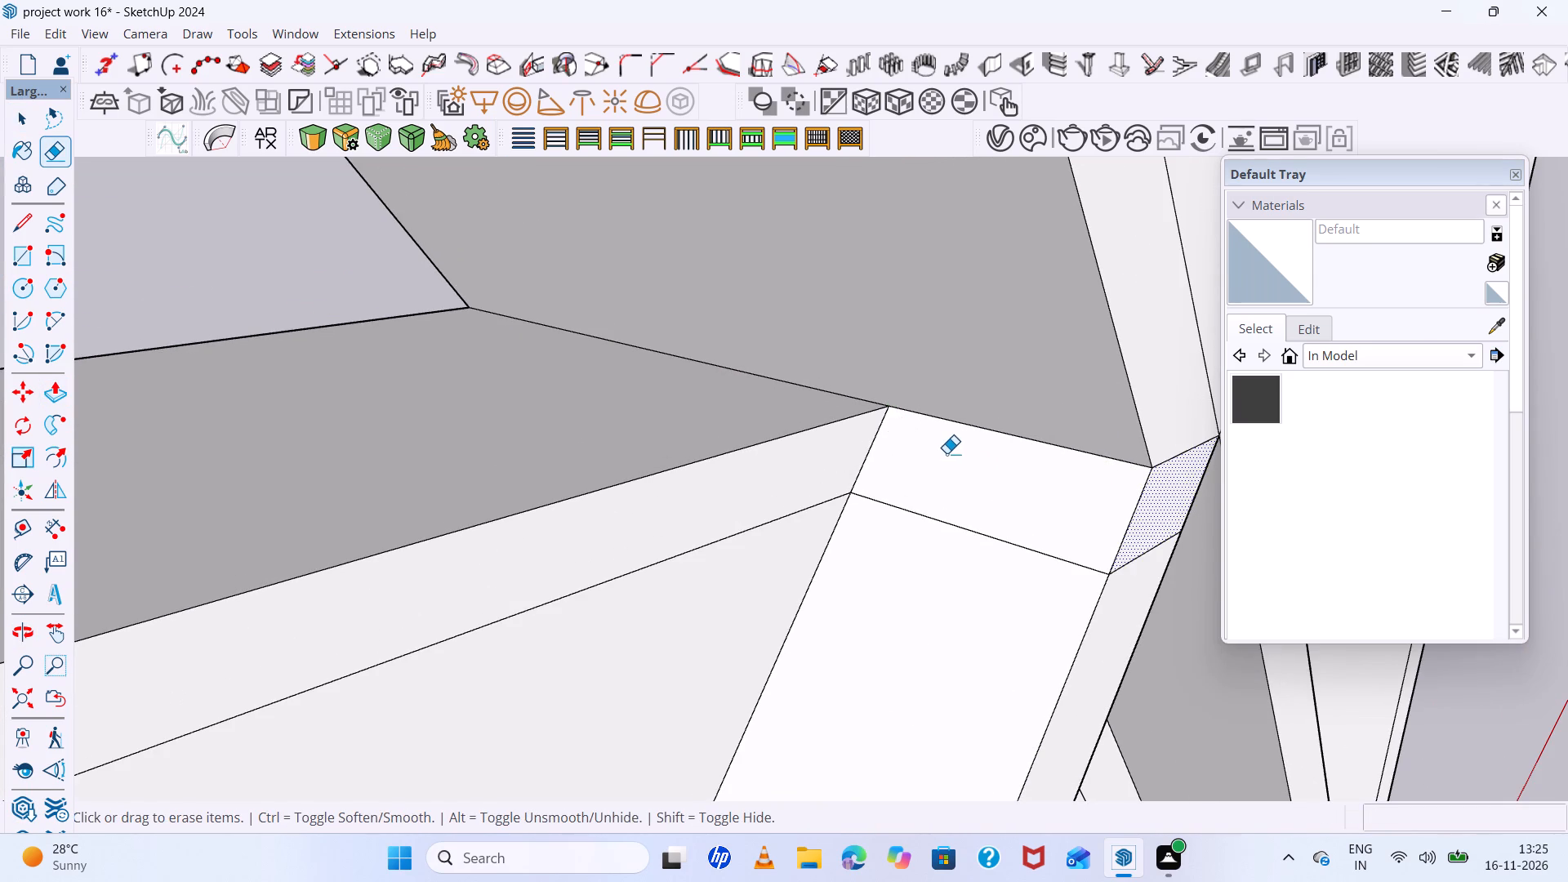
drag(951, 464, 903, 577)
scroll(831, 551, down, 7)
scroll(937, 561, up, 1)
Erase the leftover seam lines across the front face of the lower left diamond's right corner.
middle_drag(933, 560, 800, 453)
drag(898, 464, 869, 508)
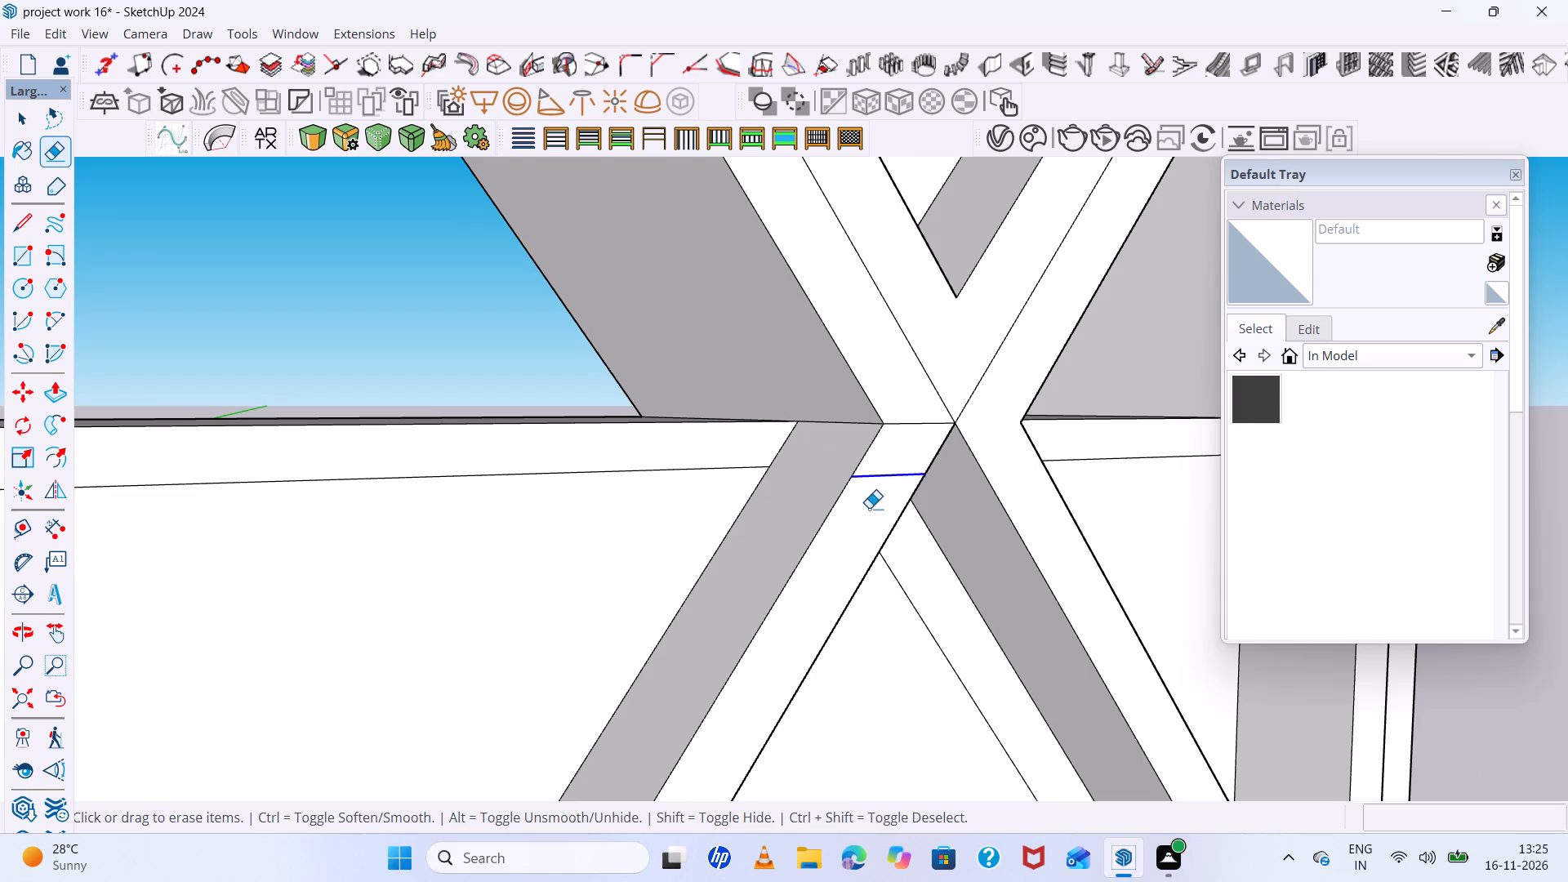
drag(869, 508, 865, 515)
scroll(853, 525, down, 19)
middle_drag(948, 579, 616, 703)
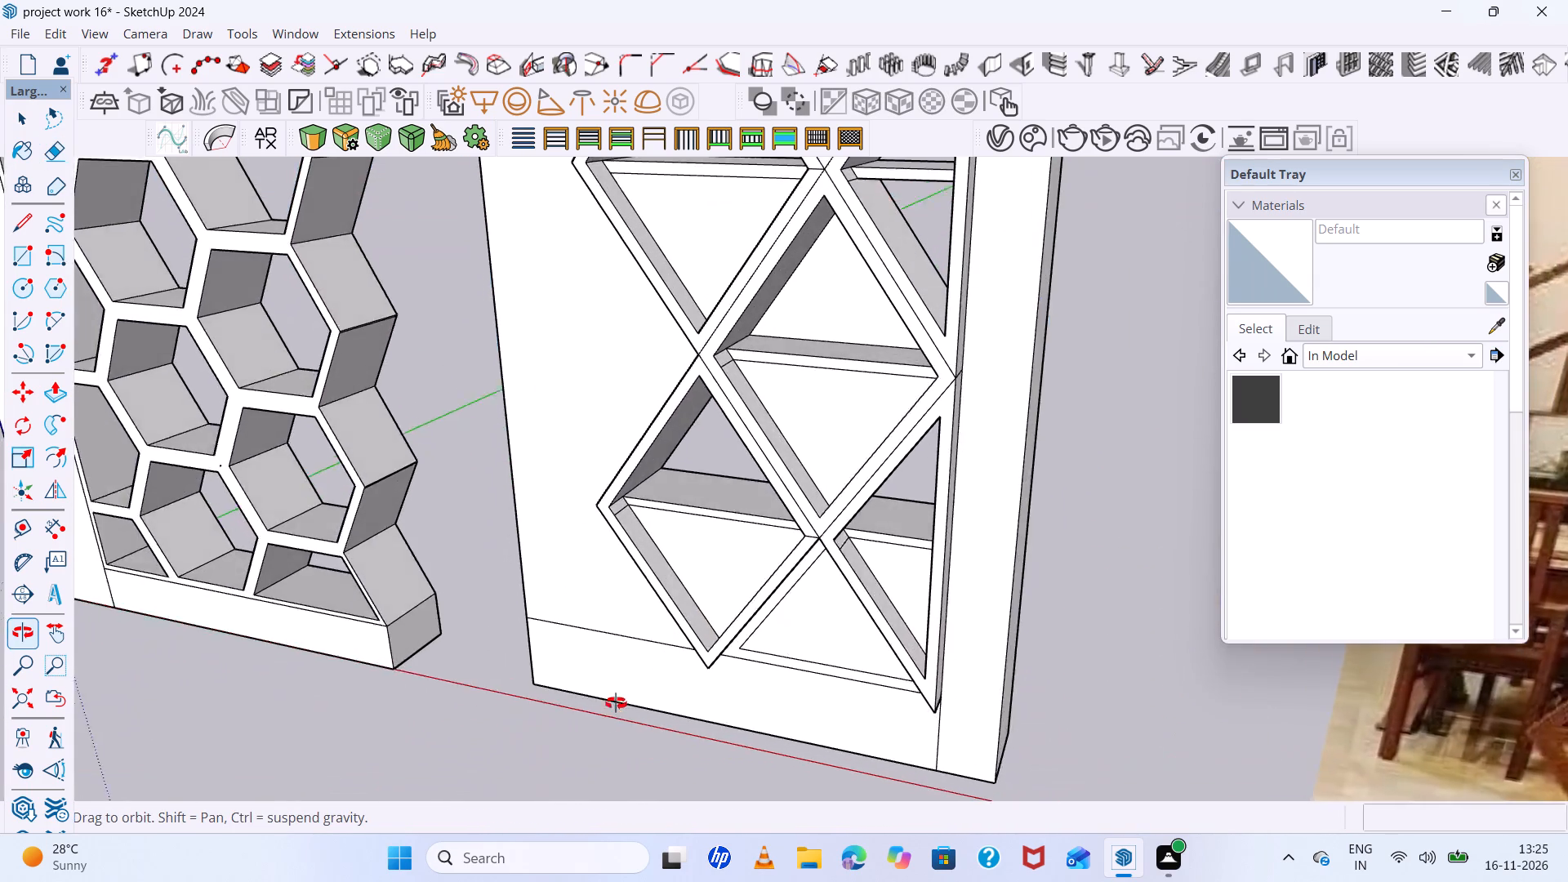
middle_drag(616, 703, 428, 633)
scroll(448, 591, down, 1)
scroll(695, 335, up, 12)
scroll(655, 423, up, 6)
drag(636, 406, 654, 472)
scroll(671, 505, down, 20)
scroll(671, 505, down, 1)
middle_drag(607, 481, 988, 561)
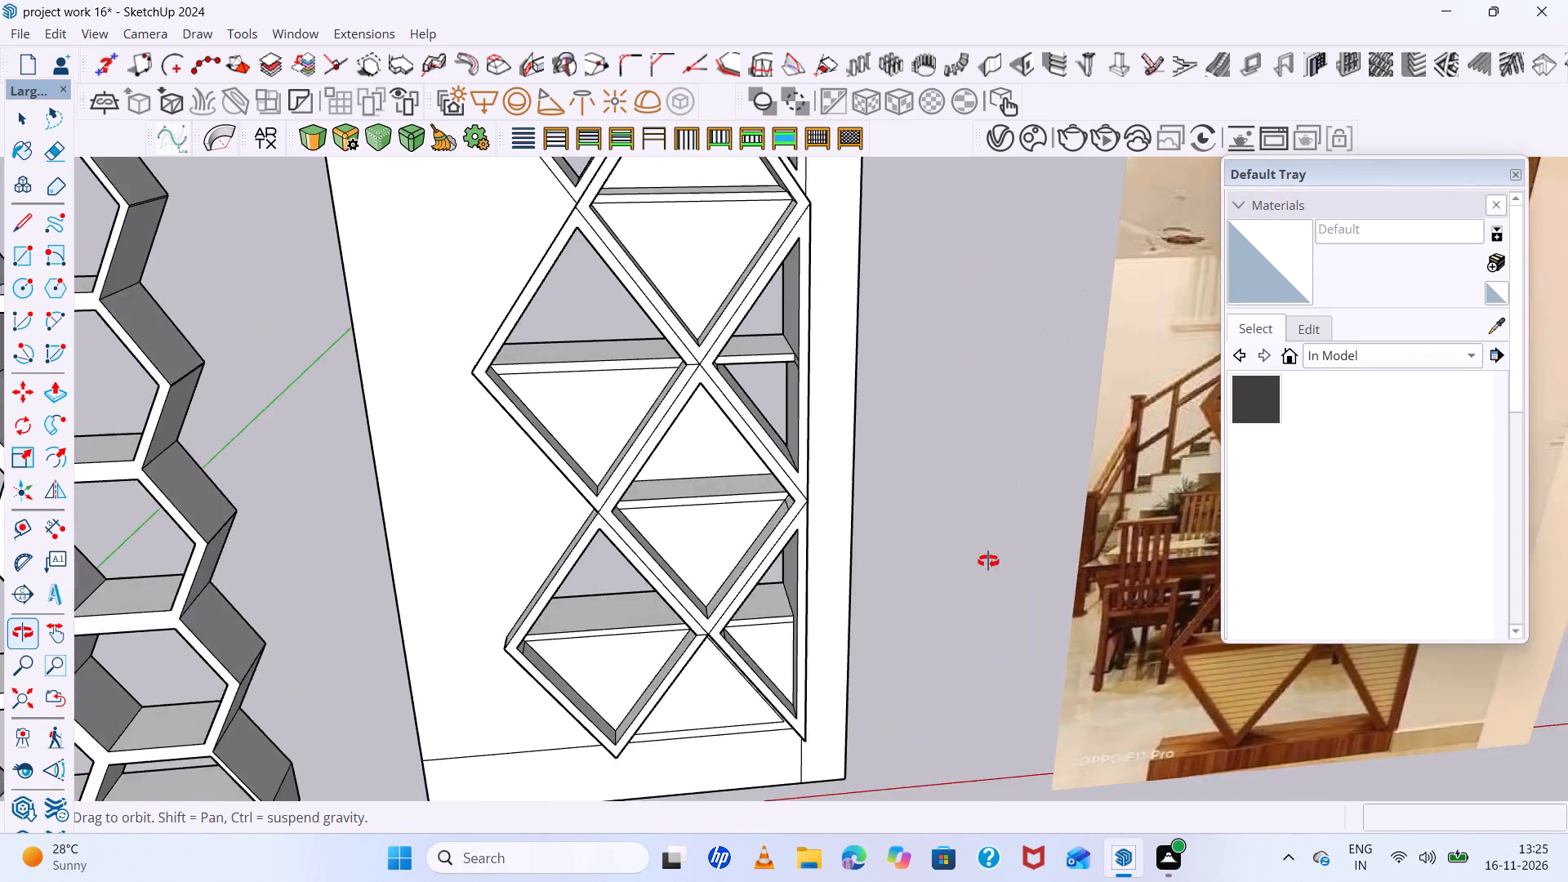
Erase the leftover seam line on the inner side face at the right corner of the right column's lower diamond.
middle_drag(988, 561, 518, 461)
scroll(657, 416, up, 10)
drag(684, 461, 684, 511)
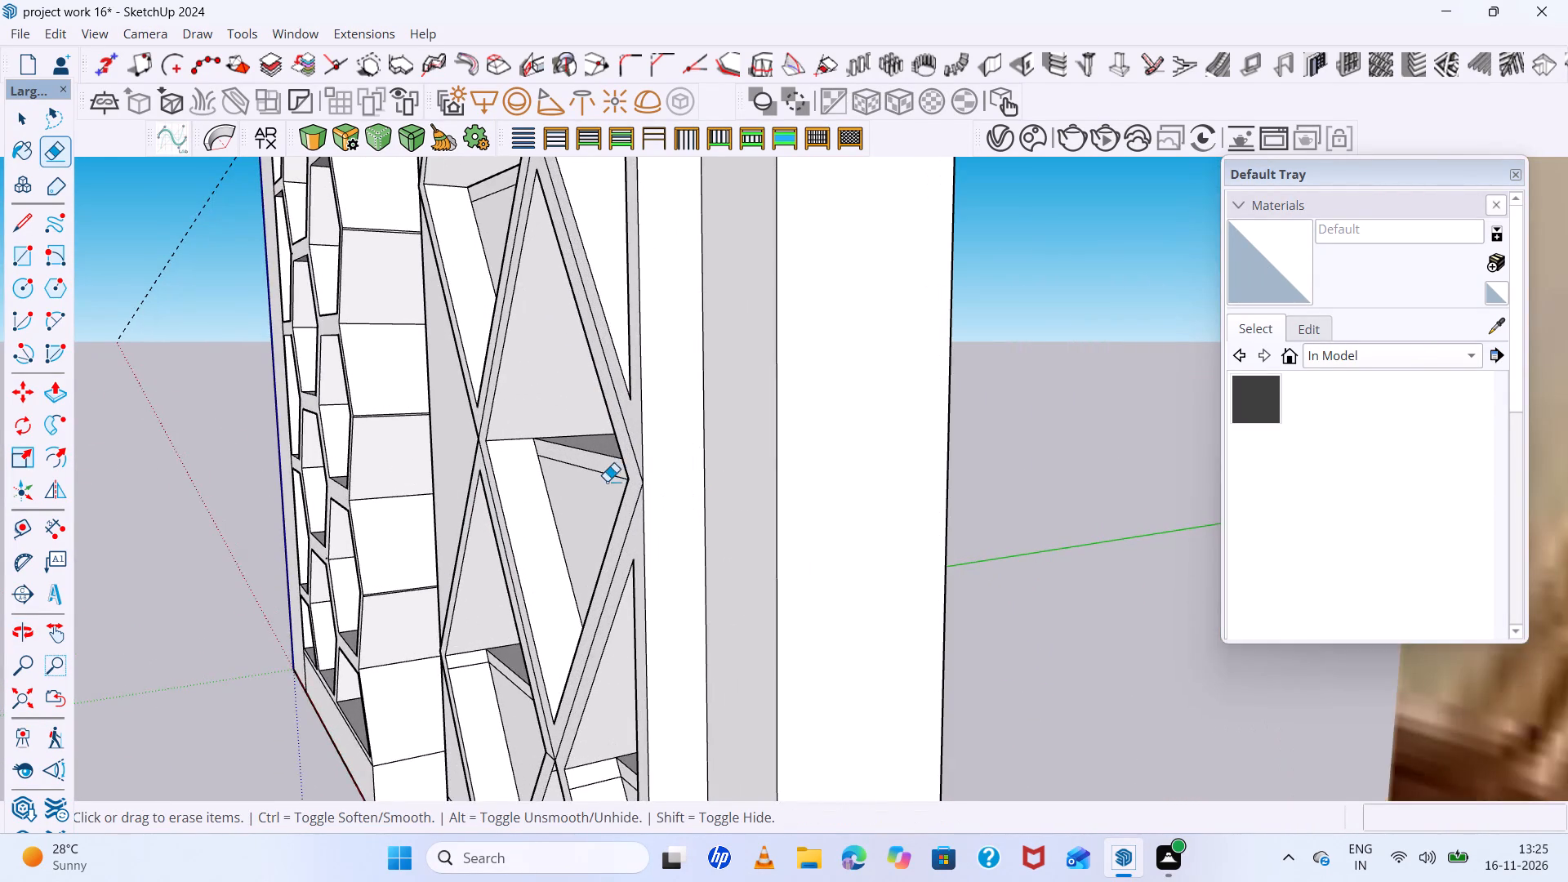
scroll(607, 481, down, 1)
middle_drag(608, 481, 1181, 481)
scroll(1058, 463, up, 5)
scroll(989, 481, up, 6)
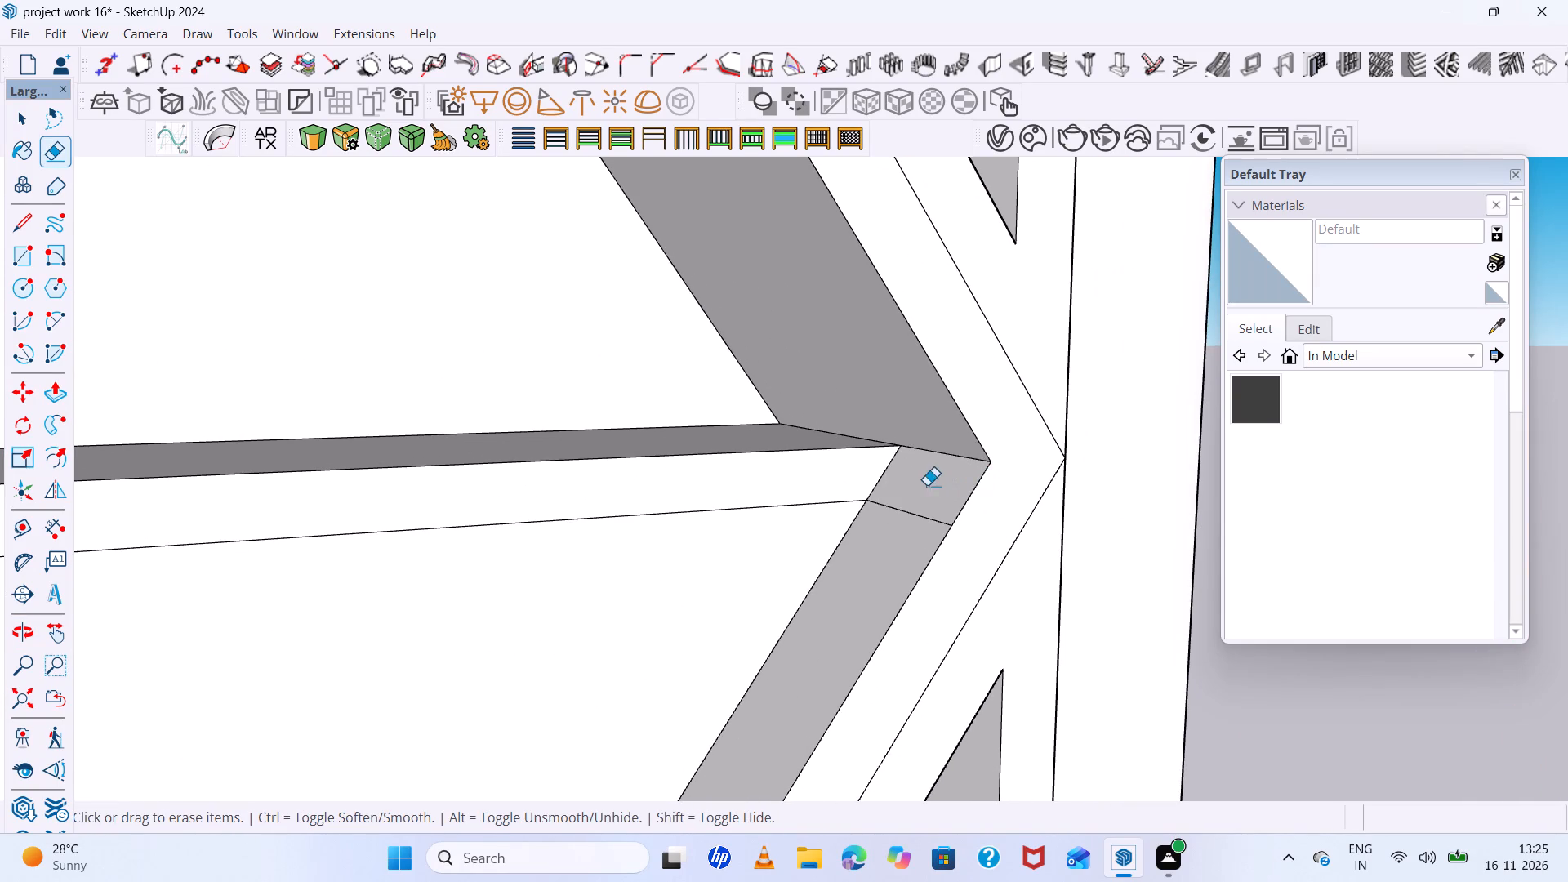
drag(917, 492, 784, 575)
scroll(718, 590, down, 6)
key(ctrl+z)
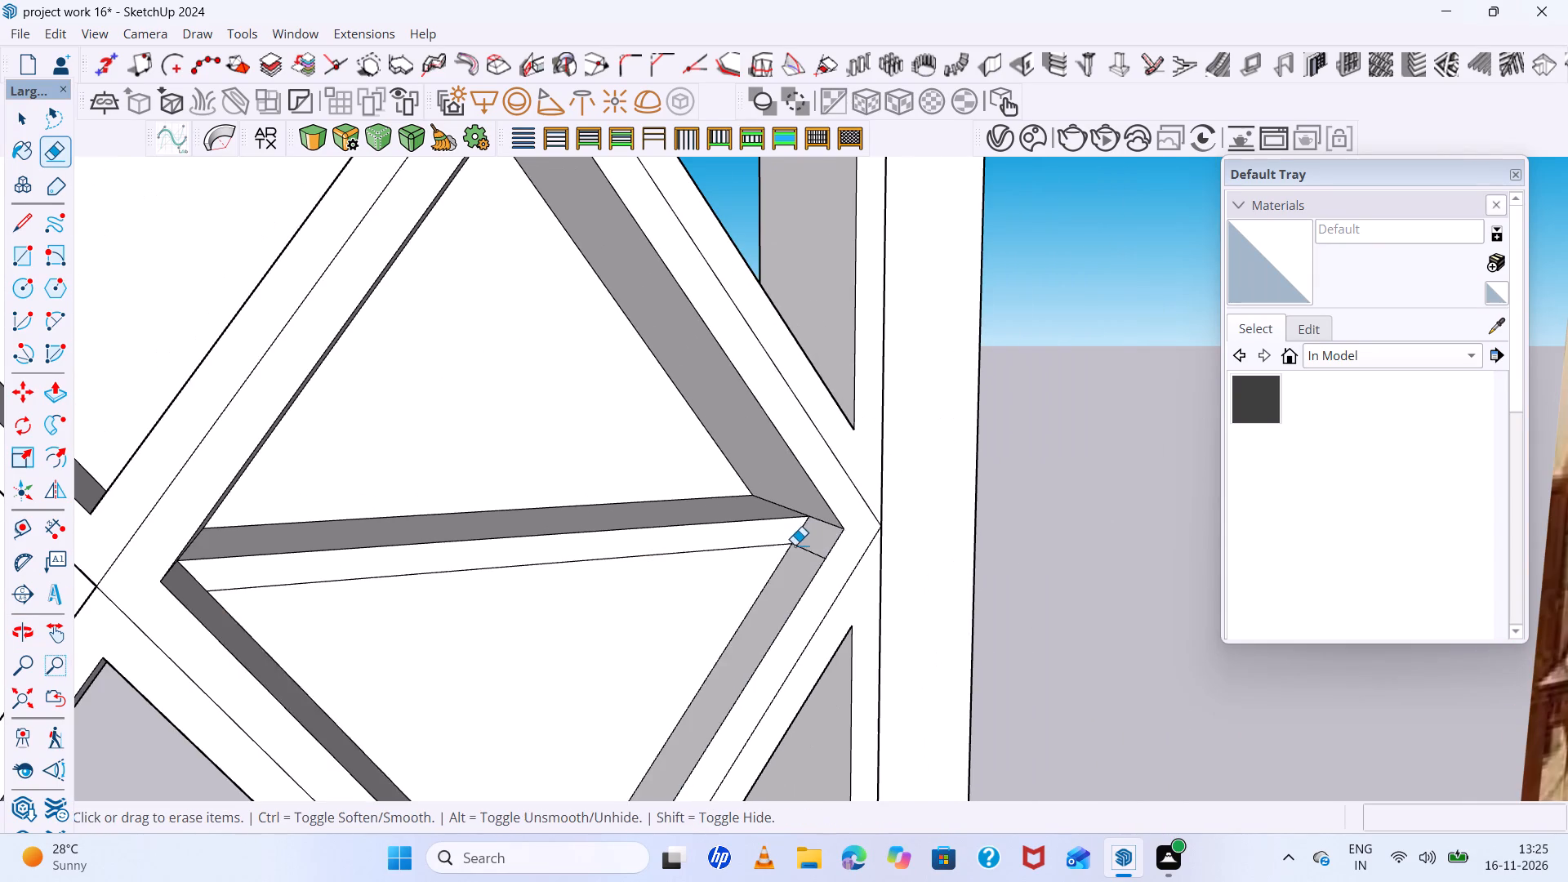
scroll(797, 545, up, 6)
drag(813, 545, 807, 567)
Push/Pull the inner face of the bottom triangle, just above the base, inward 3".
scroll(776, 573, down, 20)
scroll(776, 573, down, 3)
middle_drag(915, 614, 911, 612)
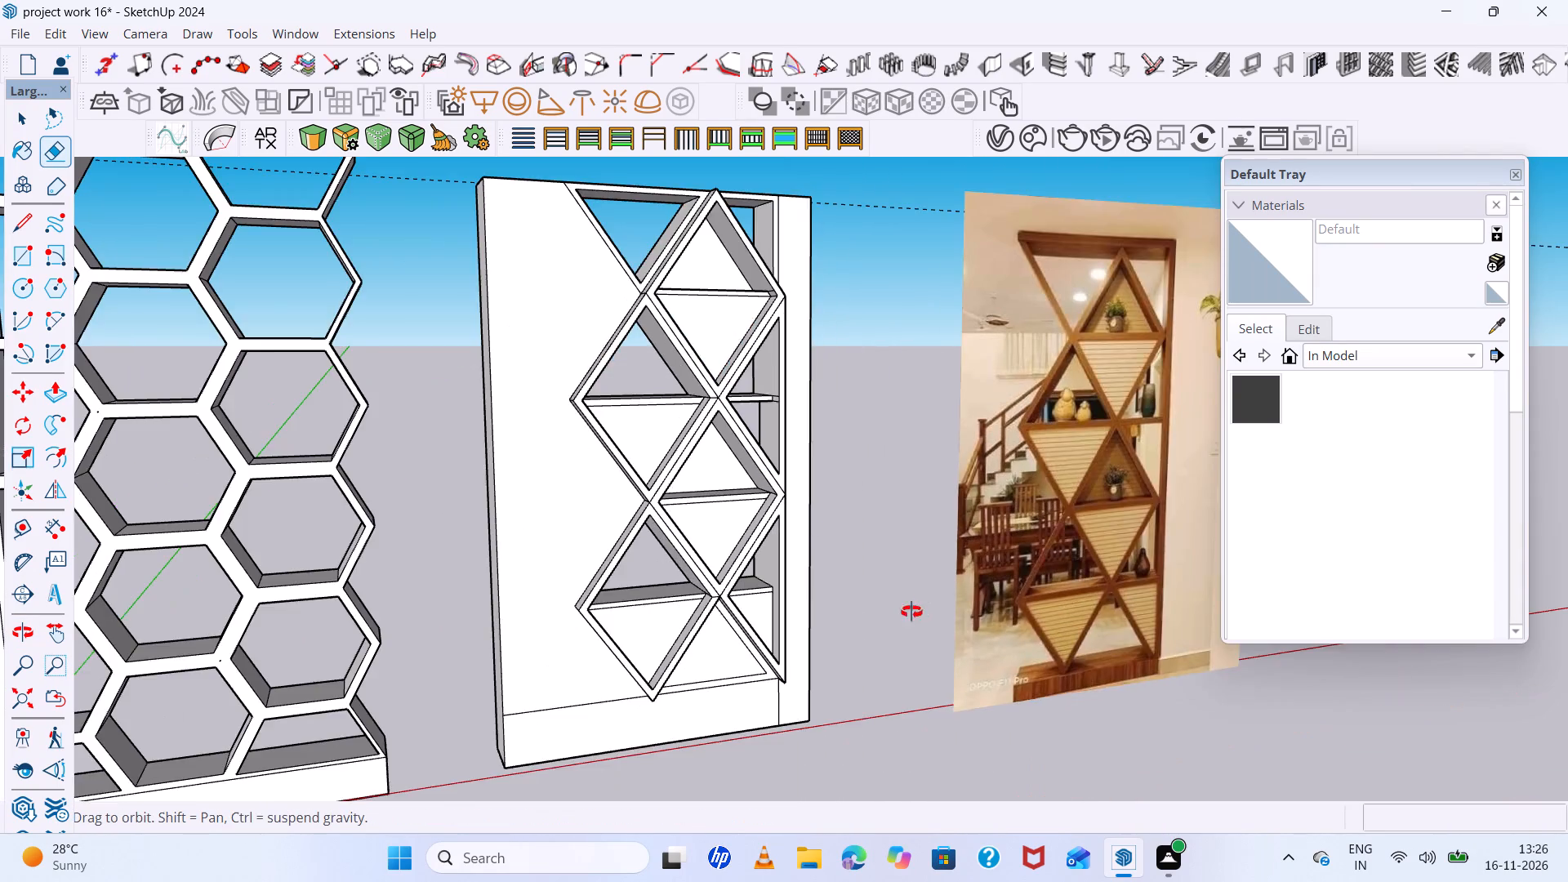
middle_drag(911, 612, 698, 514)
scroll(746, 669, up, 7)
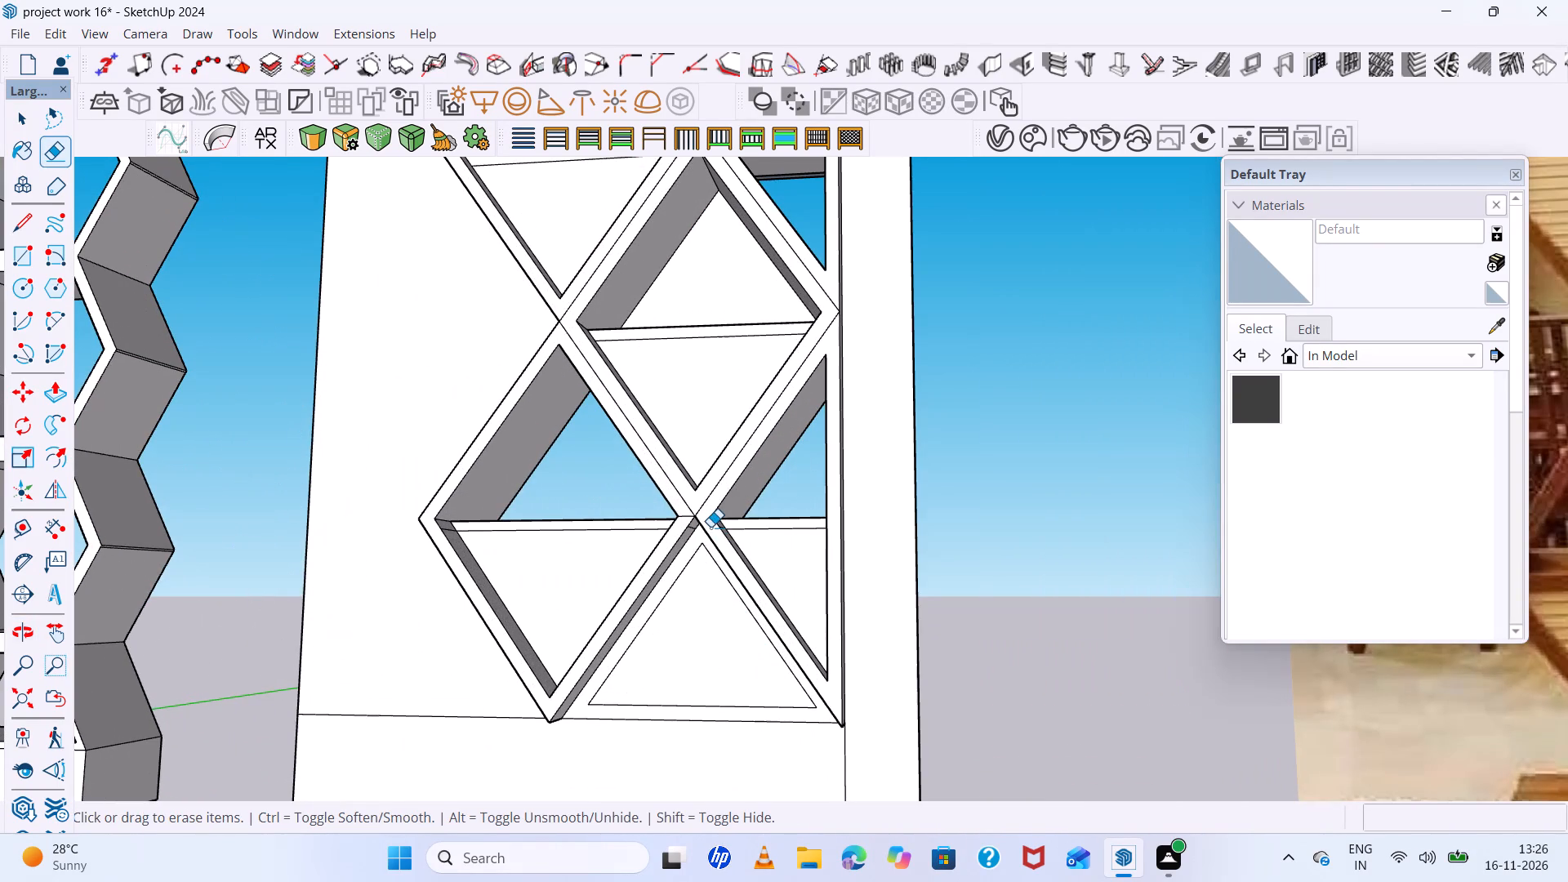
scroll(710, 527, down, 17)
scroll(710, 541, up, 3)
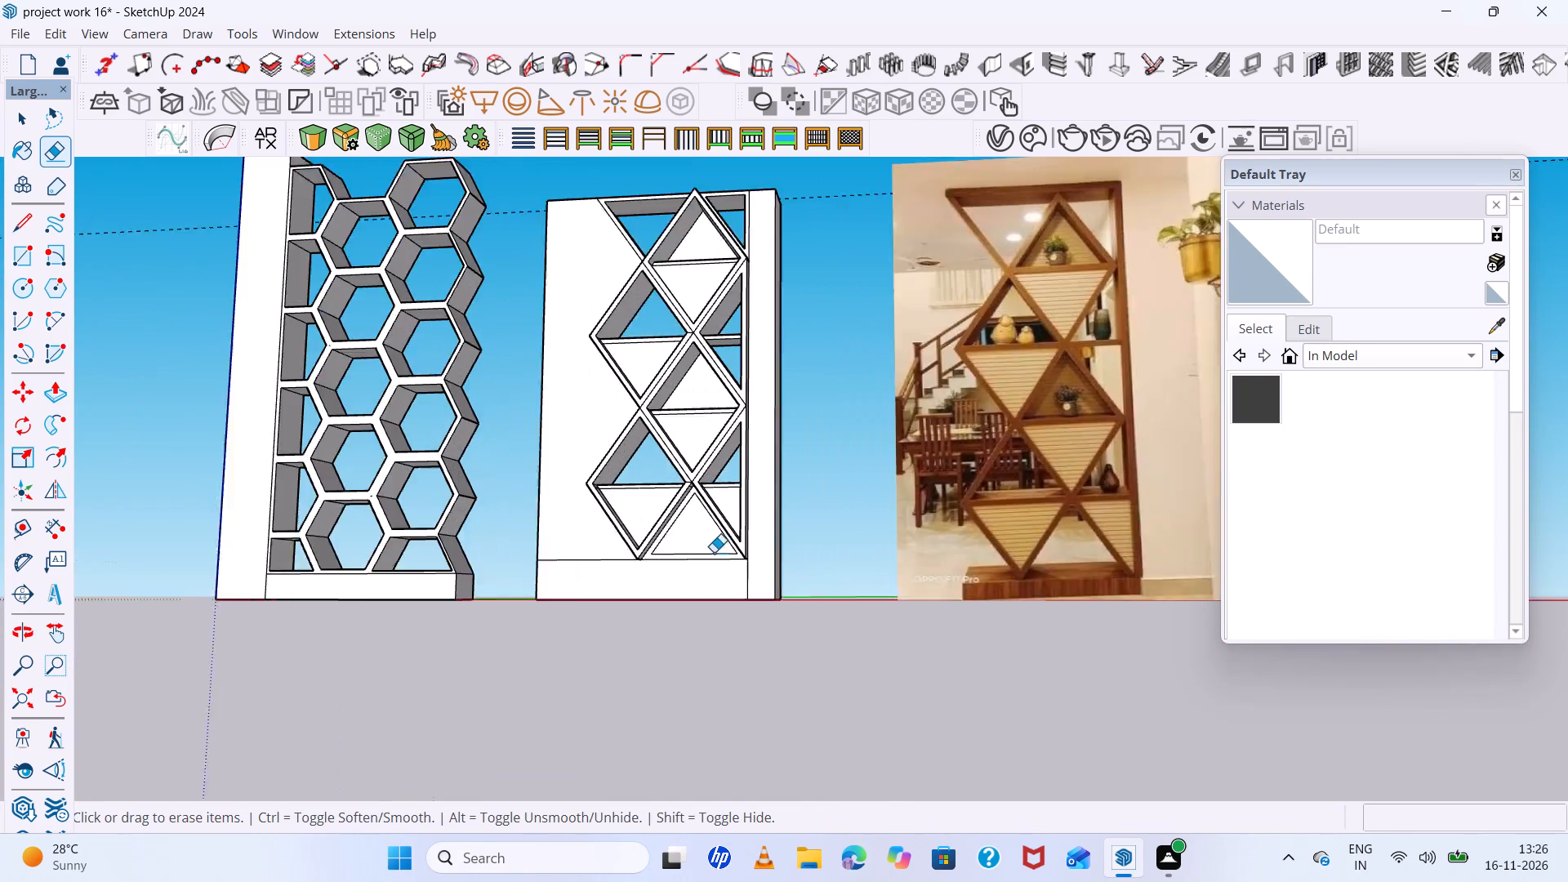
scroll(714, 552, up, 9)
scroll(705, 527, down, 5)
middle_drag(705, 527, 750, 586)
scroll(677, 532, up, 7)
middle_drag(729, 544, 583, 570)
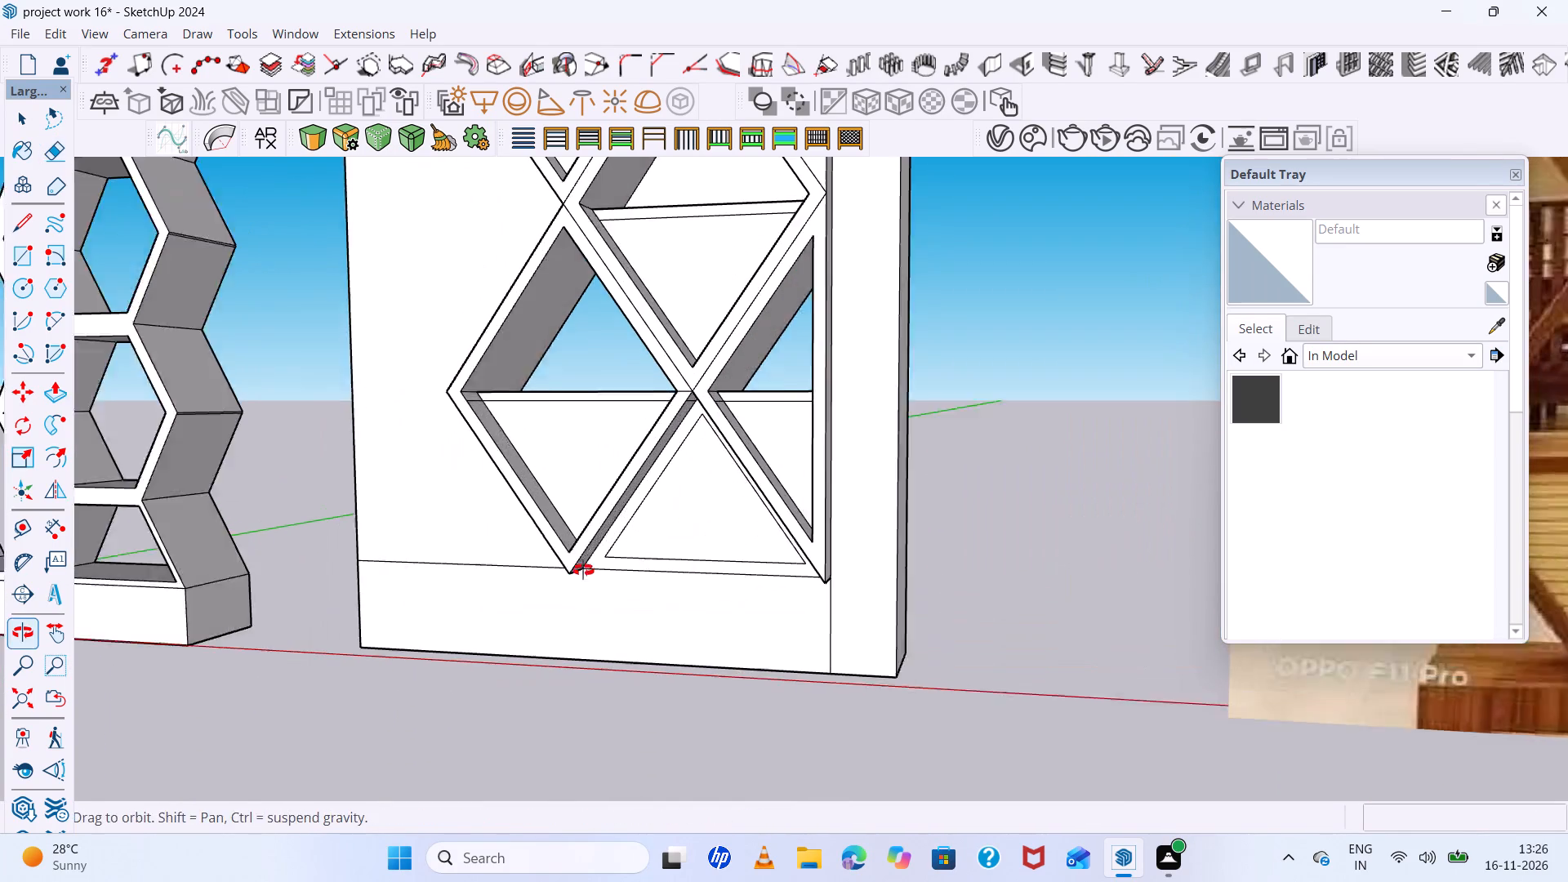
middle_drag(583, 570, 581, 571)
key(space)
click(733, 528)
key(p)
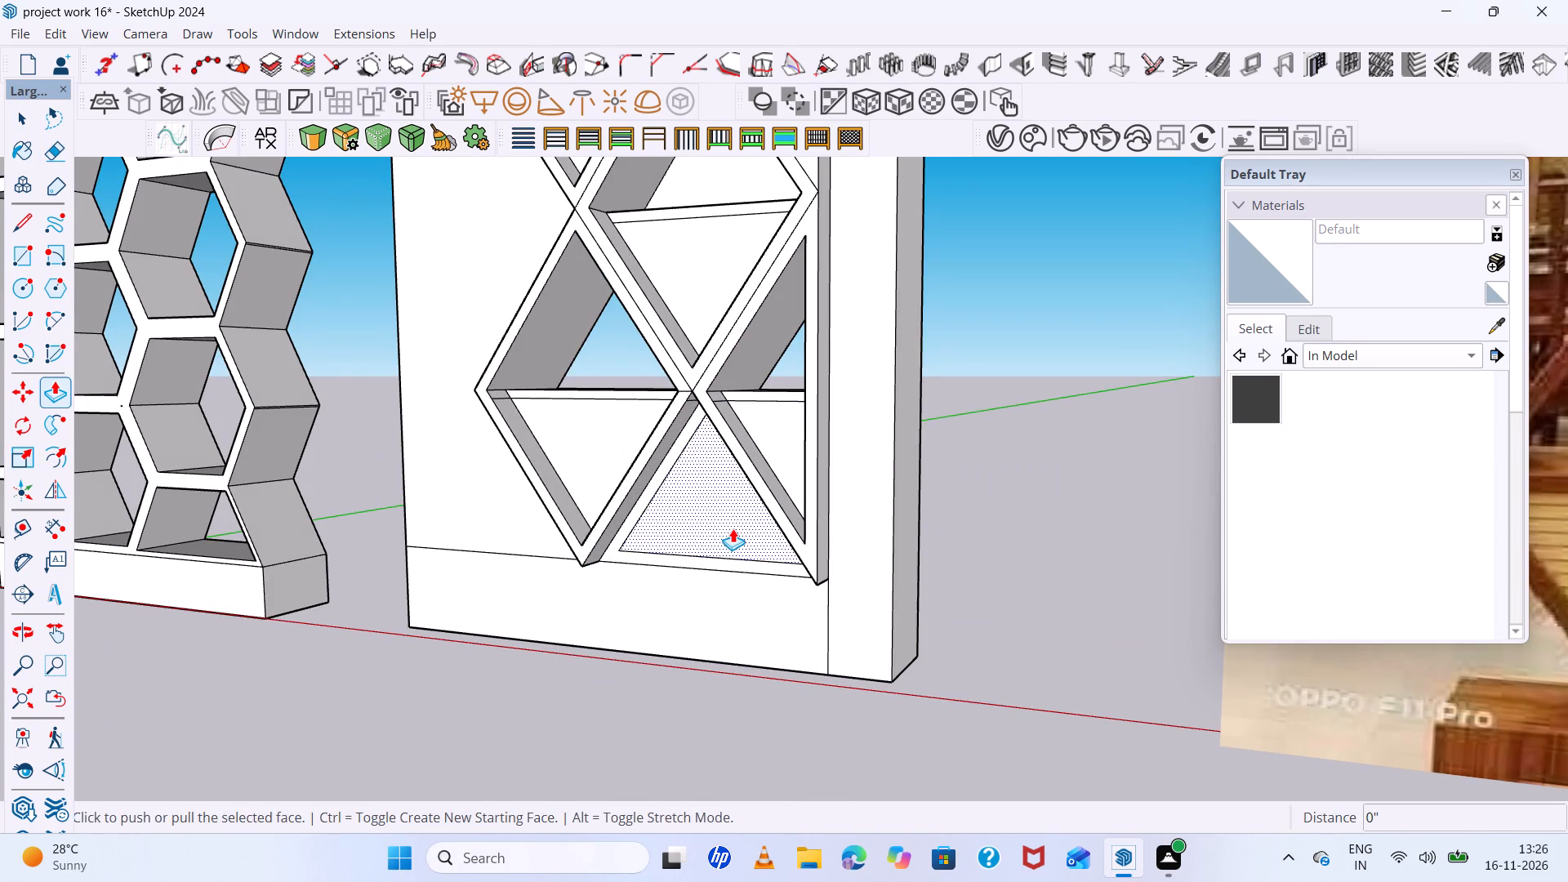
click(733, 528)
click(921, 504)
scroll(868, 513, down, 6)
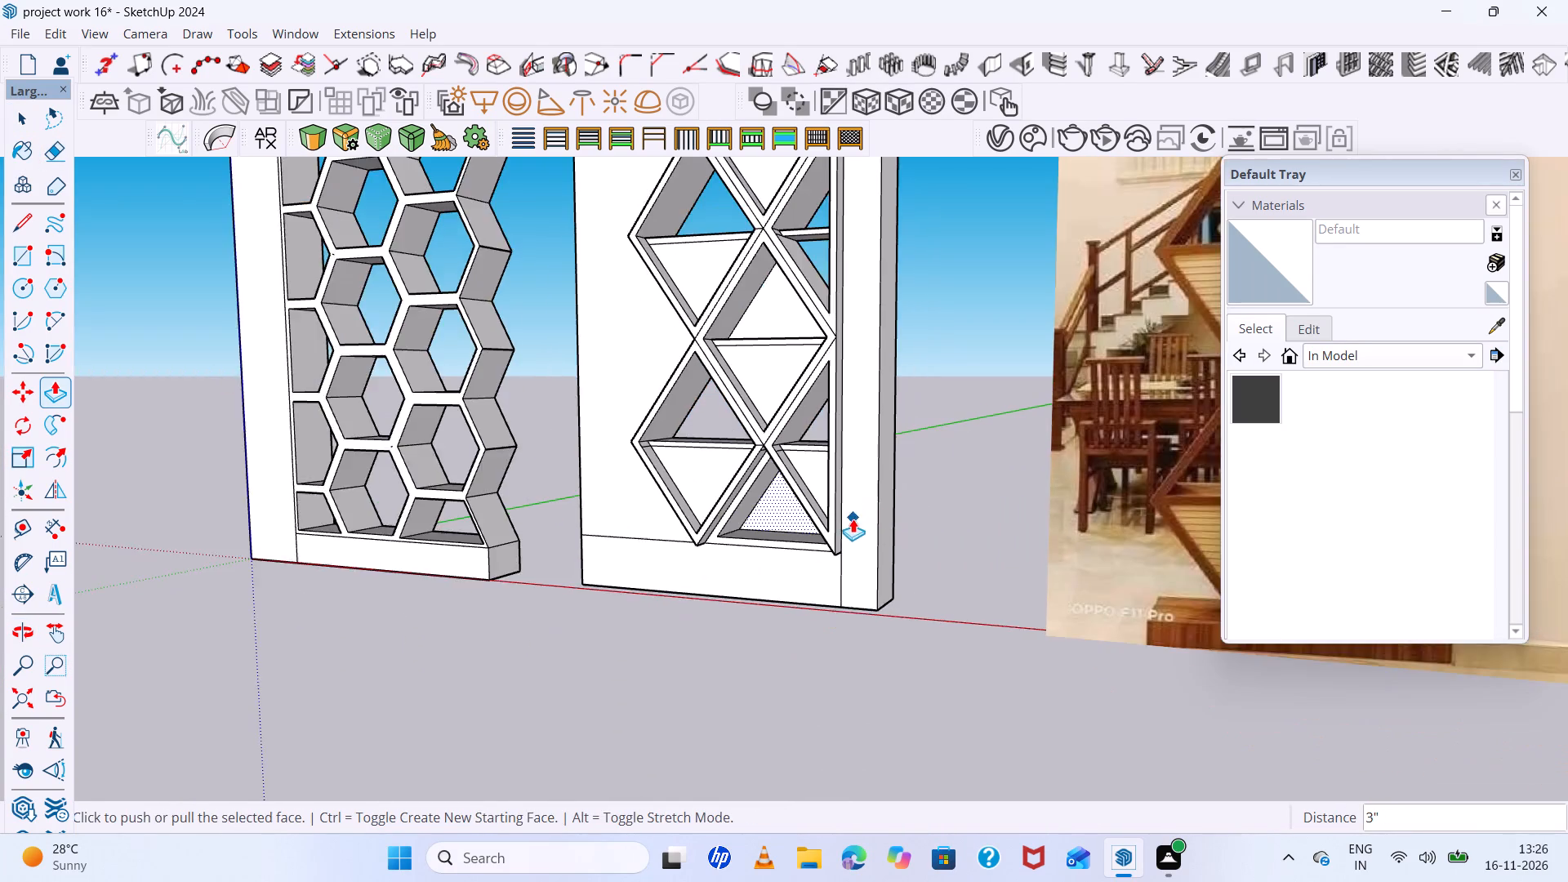
Cut out the recessed back face of the bottom triangle to leave an open cell.
middle_drag(899, 513, 1023, 492)
scroll(850, 510, up, 6)
key(space)
scroll(772, 515, up, 4)
click(719, 510)
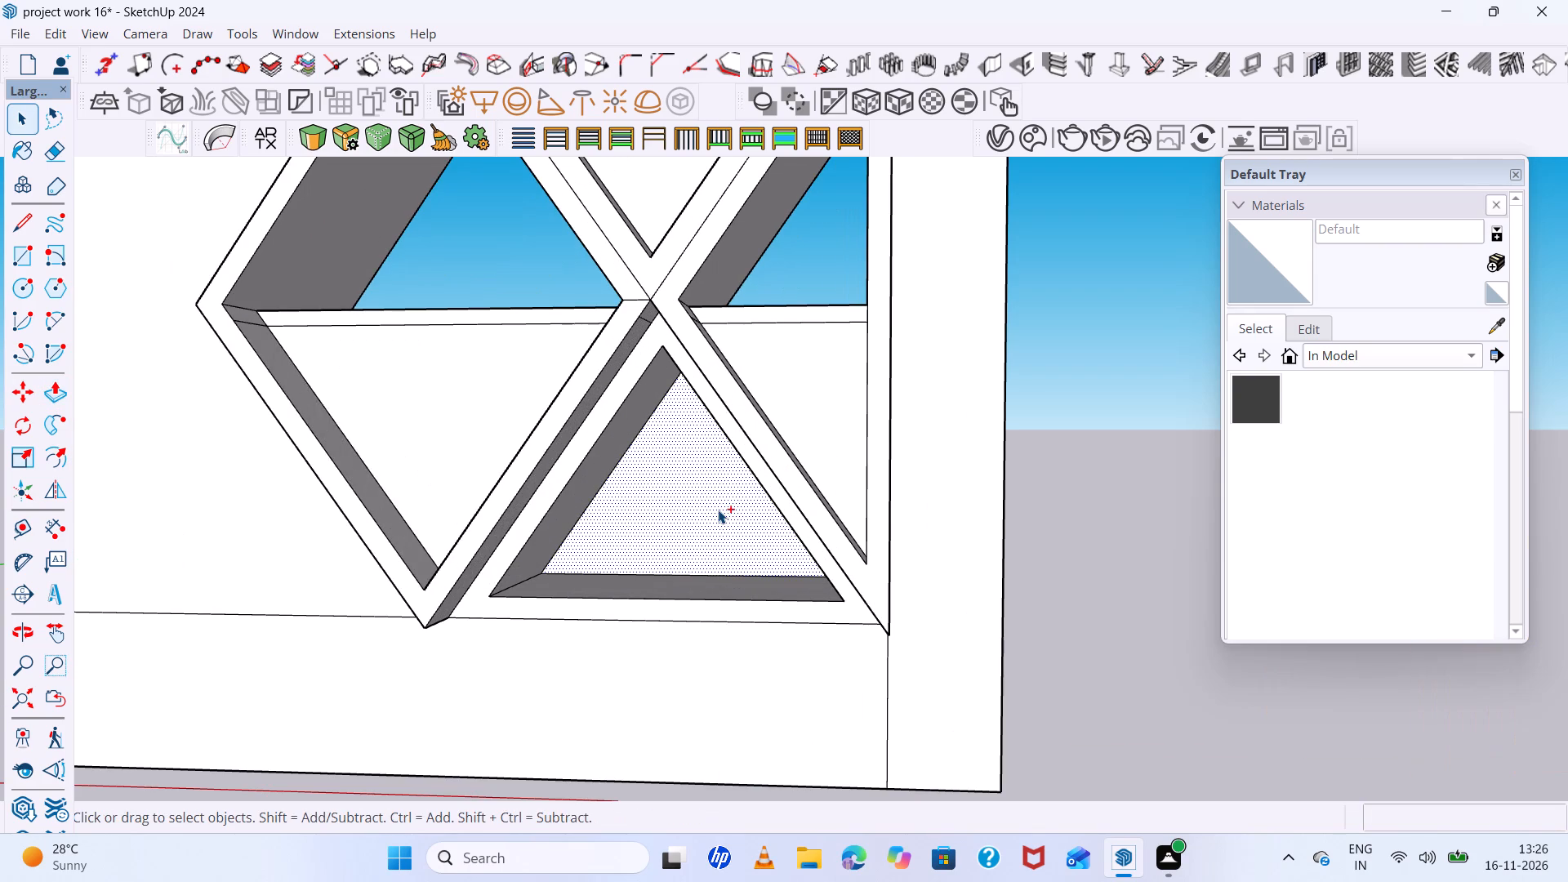
key(ctrl+x)
scroll(718, 510, down, 6)
Push/Pull the bottom triangle's frame face outward 1" to match the raised diamond frames.
middle_drag(758, 556, 963, 490)
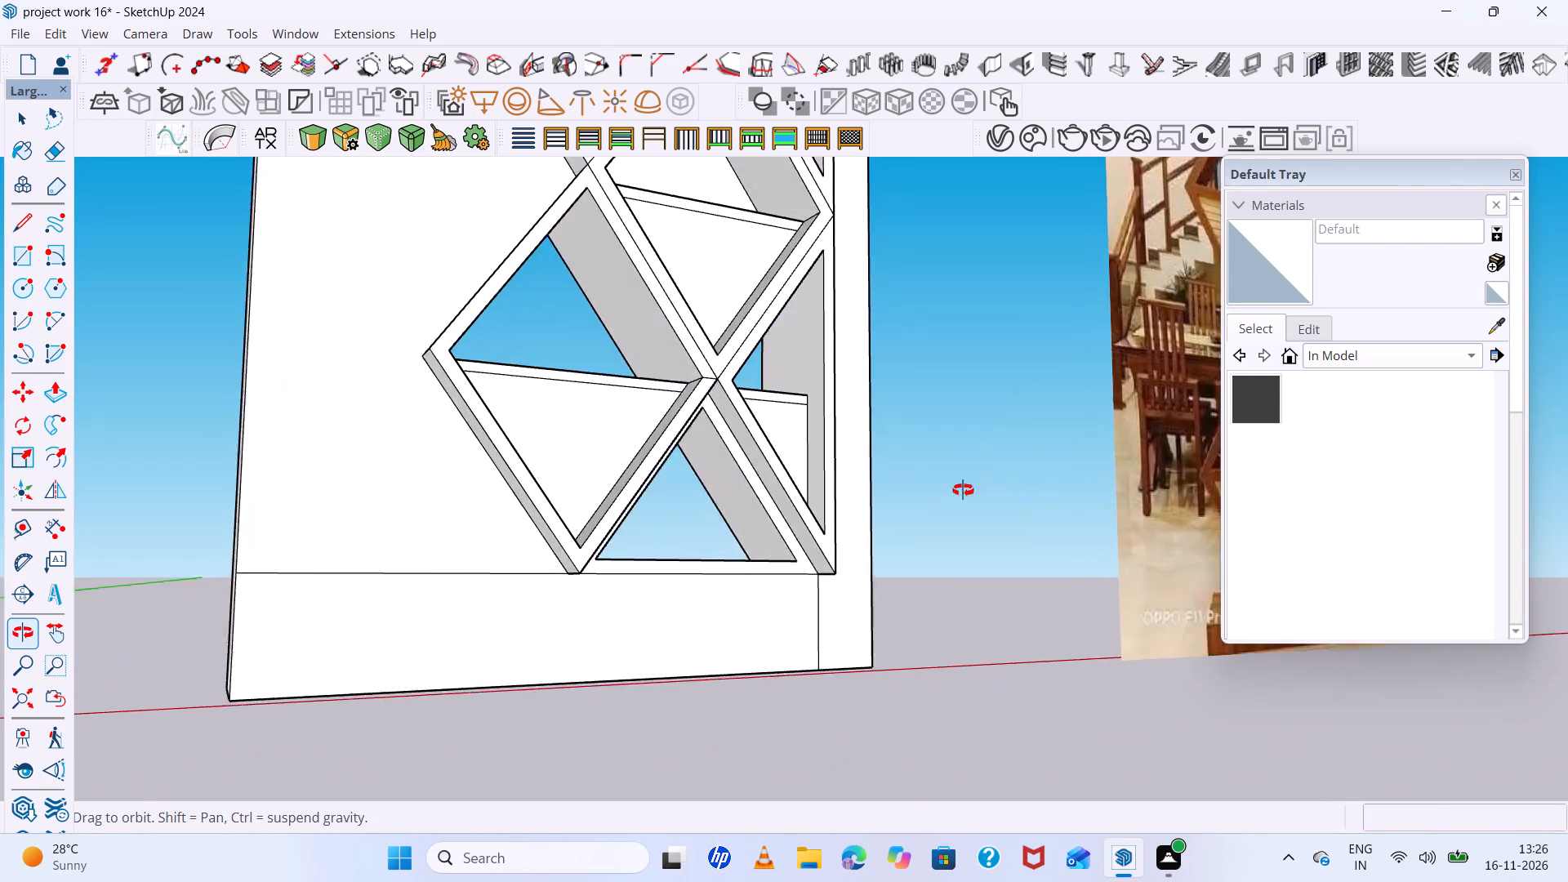
middle_drag(963, 490, 845, 475)
scroll(825, 541, up, 11)
click(796, 566)
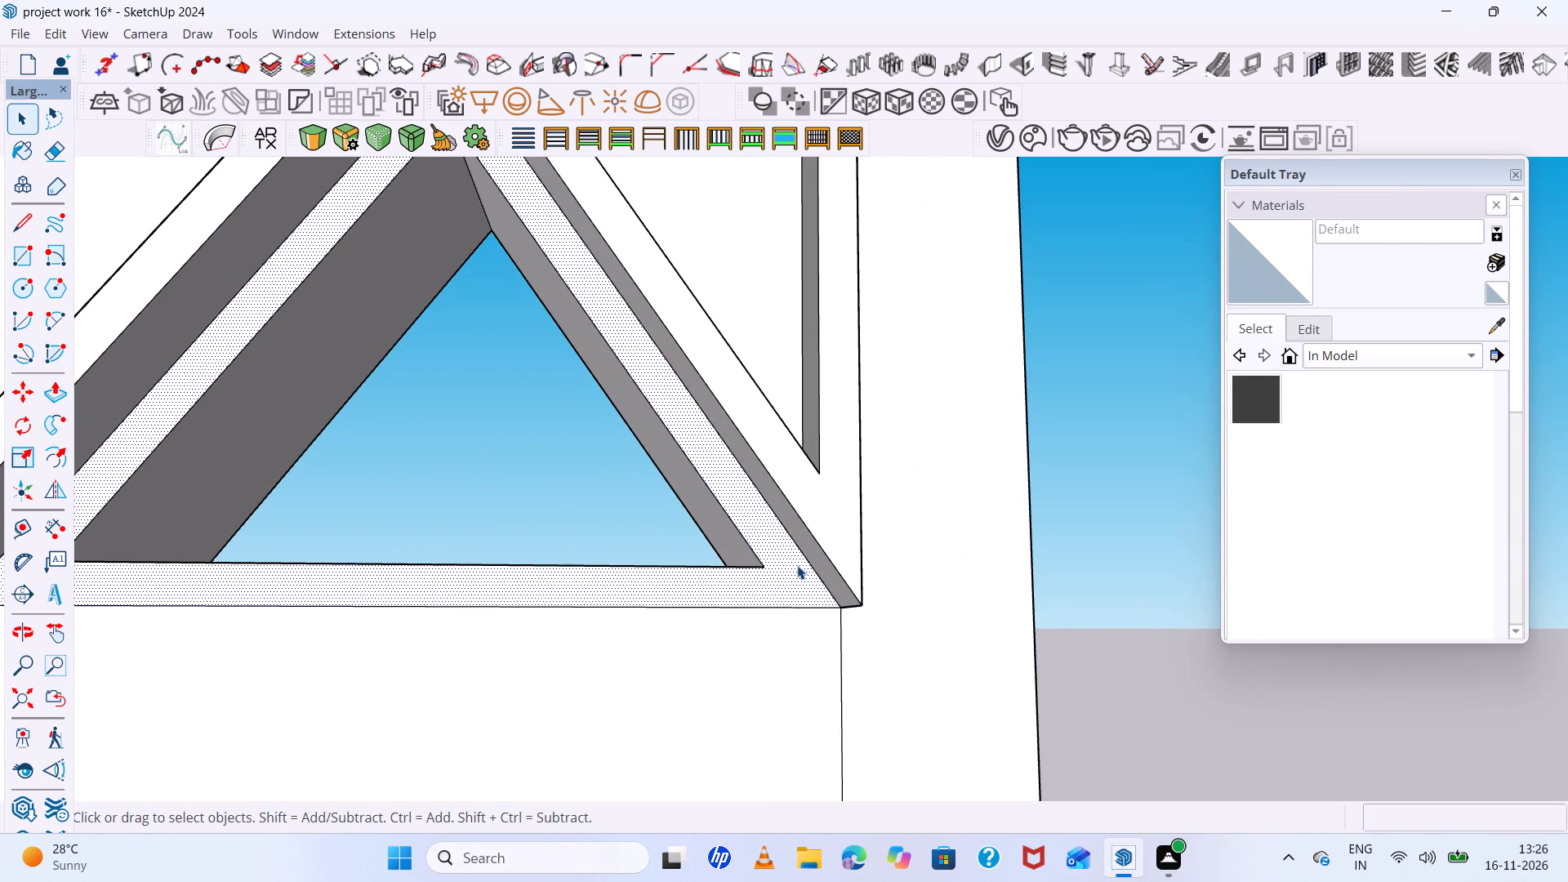
key(p)
click(797, 565)
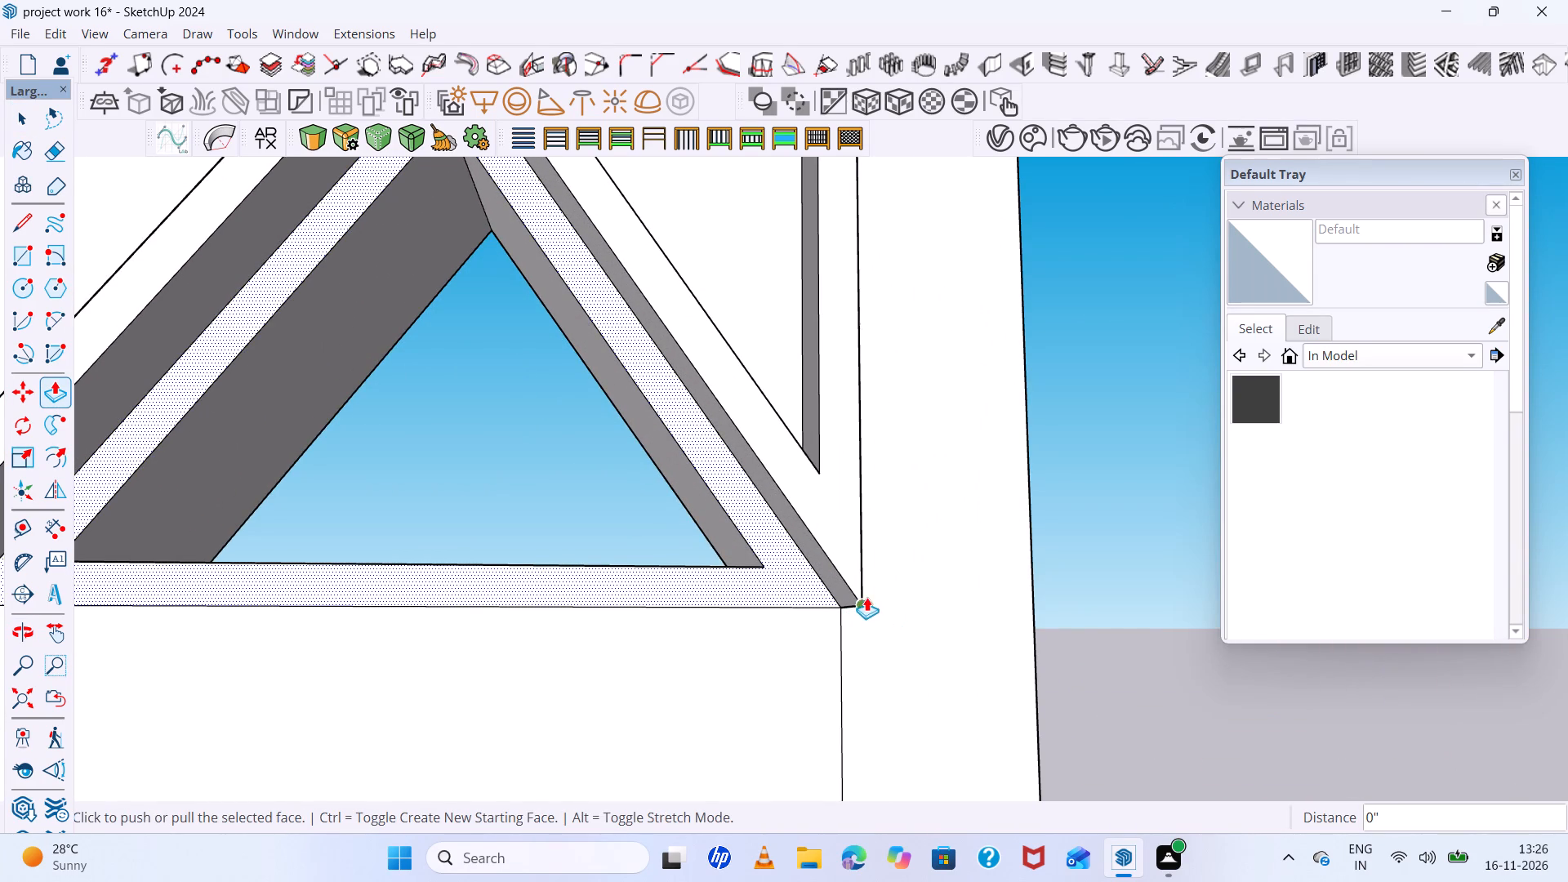
scroll(817, 572, down, 5)
middle_drag(813, 572, 877, 657)
scroll(818, 586, up, 6)
key(space)
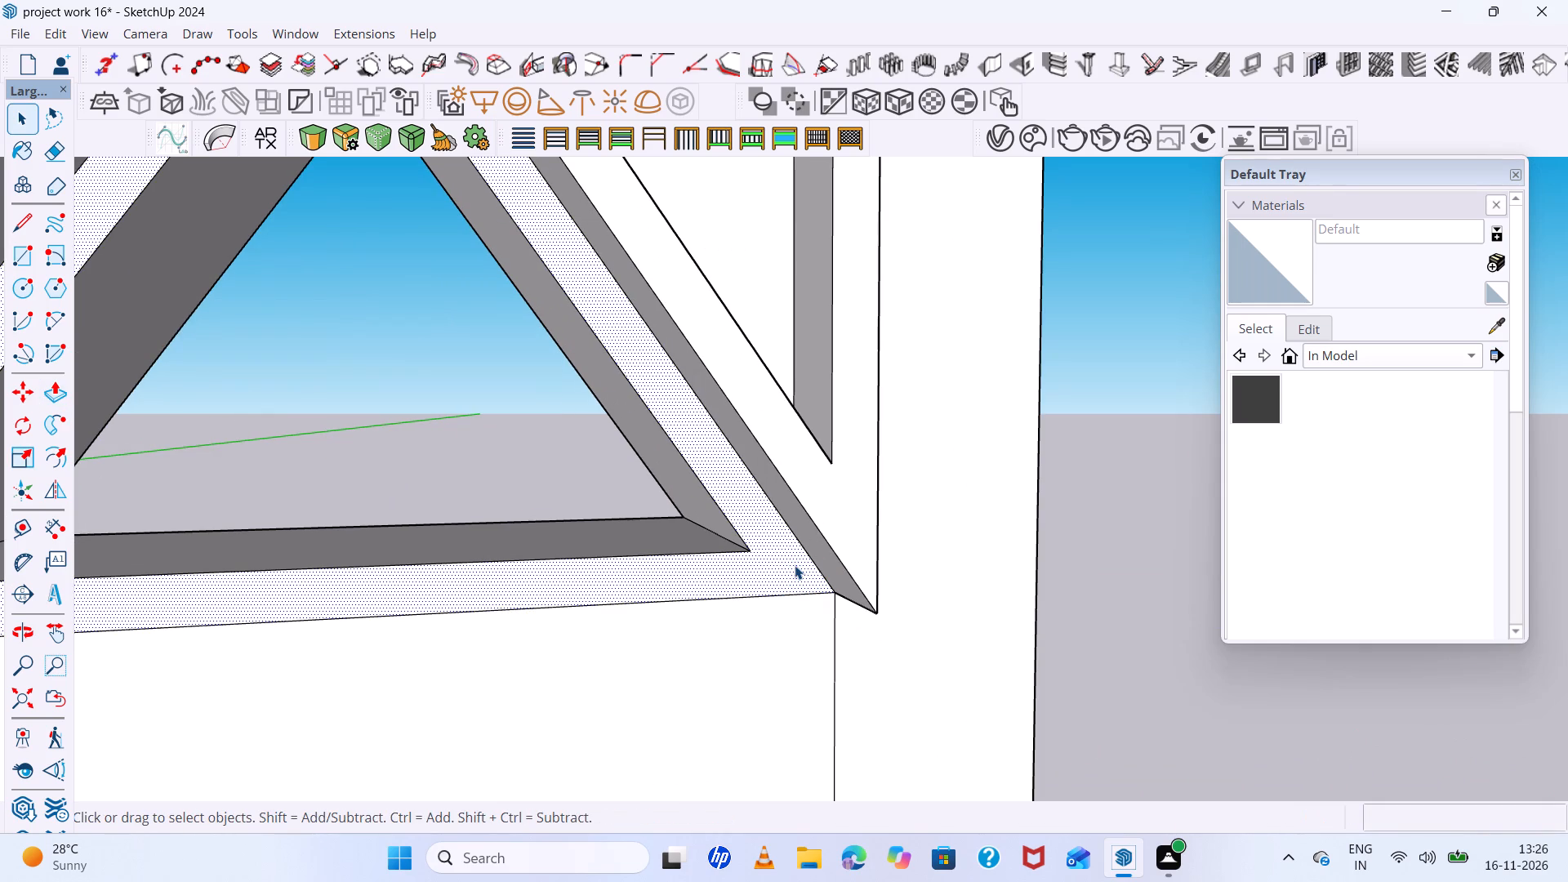
click(795, 565)
key(p)
click(793, 565)
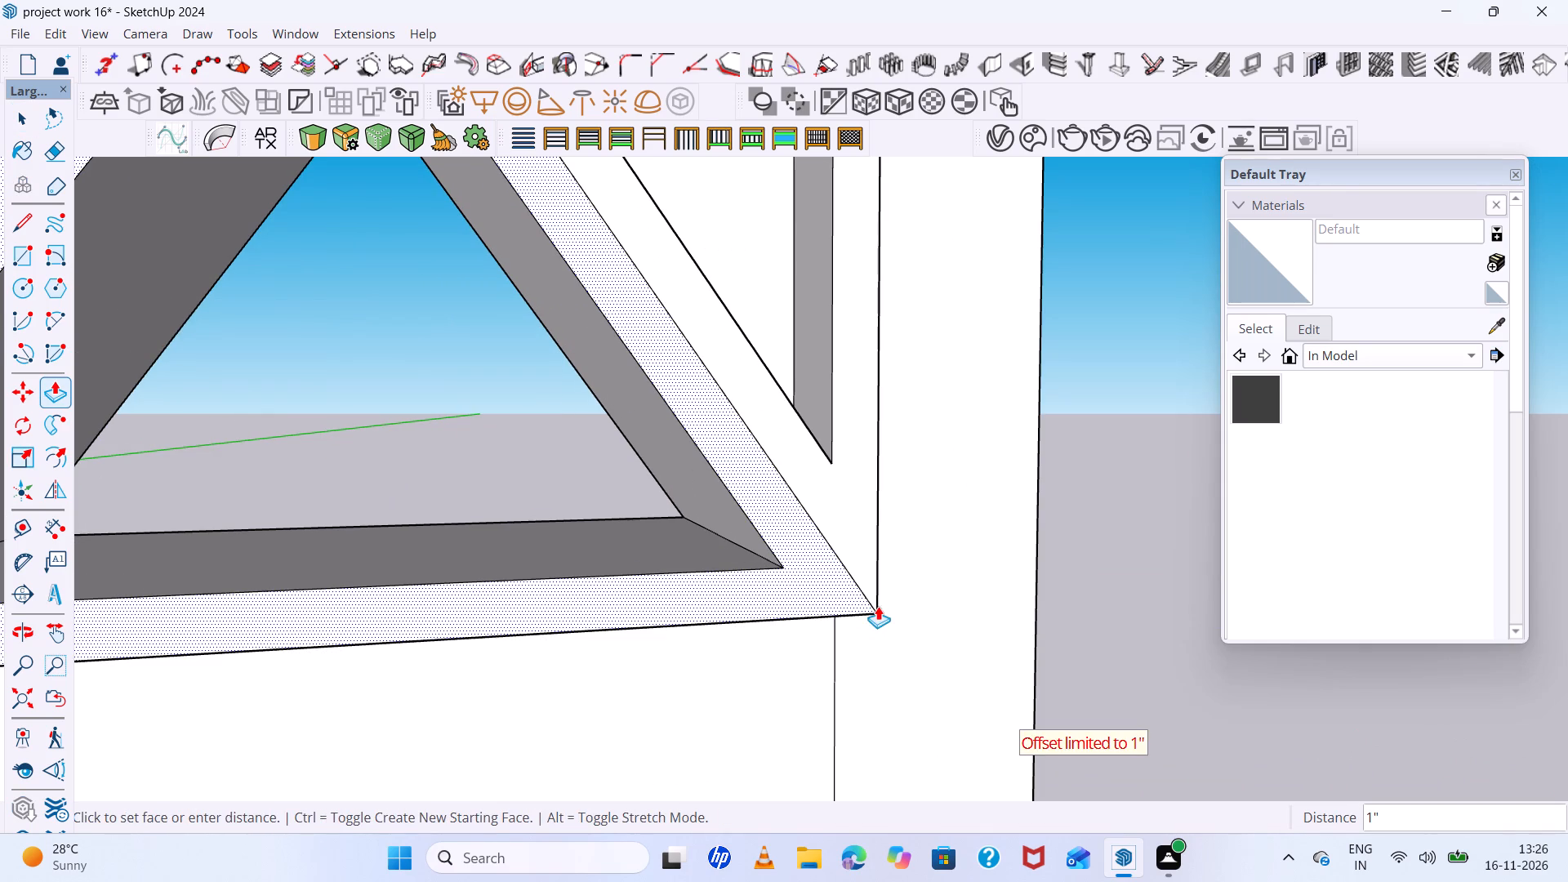
click(880, 606)
scroll(880, 606, down, 19)
middle_drag(600, 663, 375, 657)
key(space)
click(954, 585)
Examine the diamond lattice panel from several angles, comparing its upper part with the reference image.
scroll(955, 585, down, 14)
scroll(945, 439, up, 6)
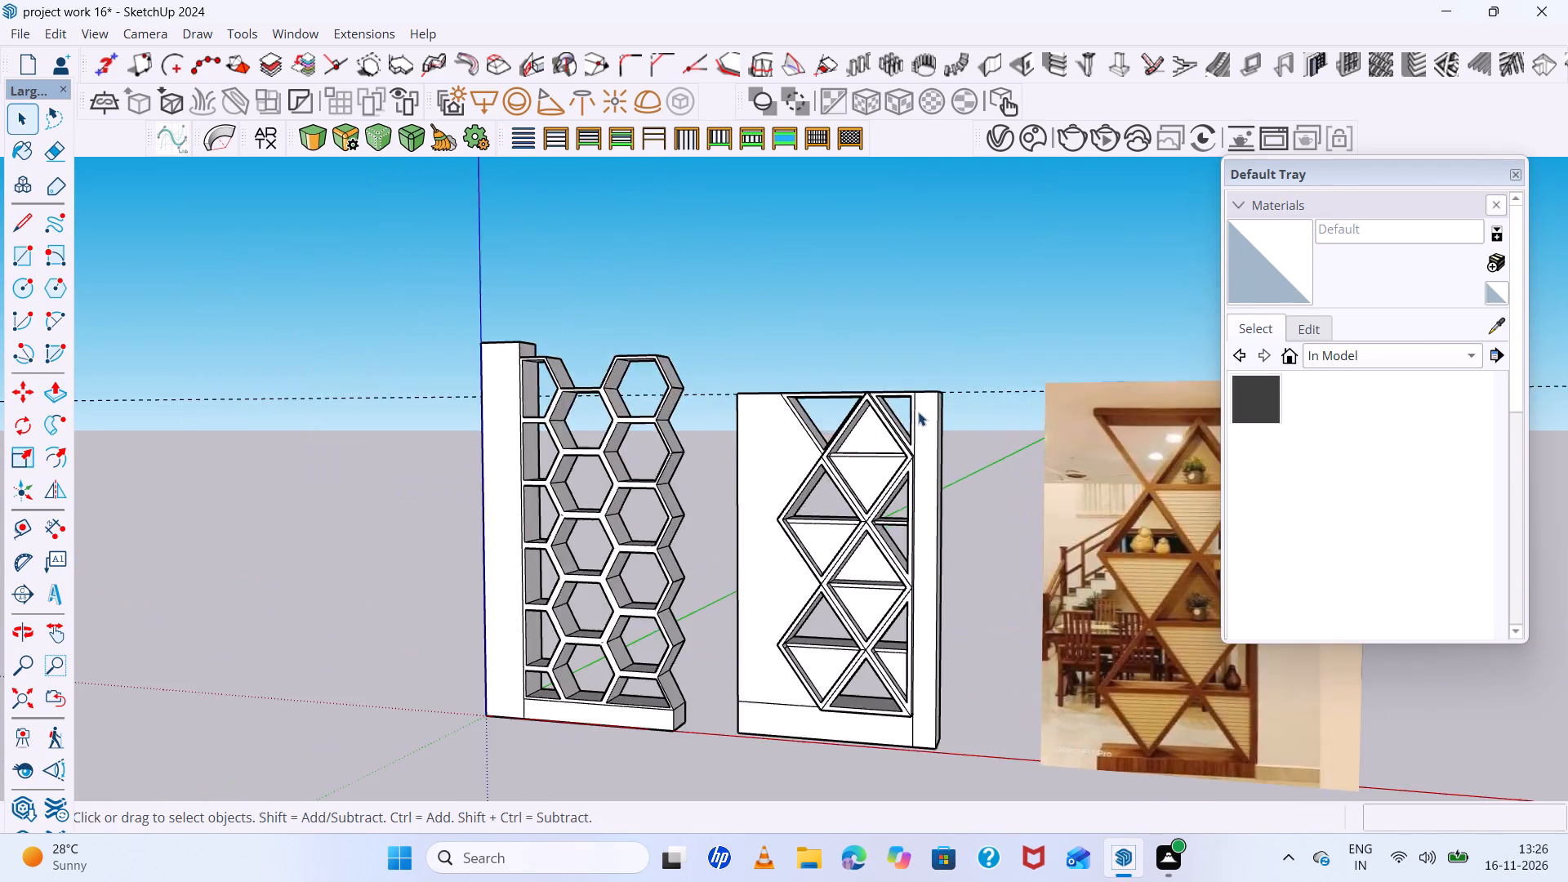
scroll(918, 412, up, 6)
middle_drag(776, 448, 880, 441)
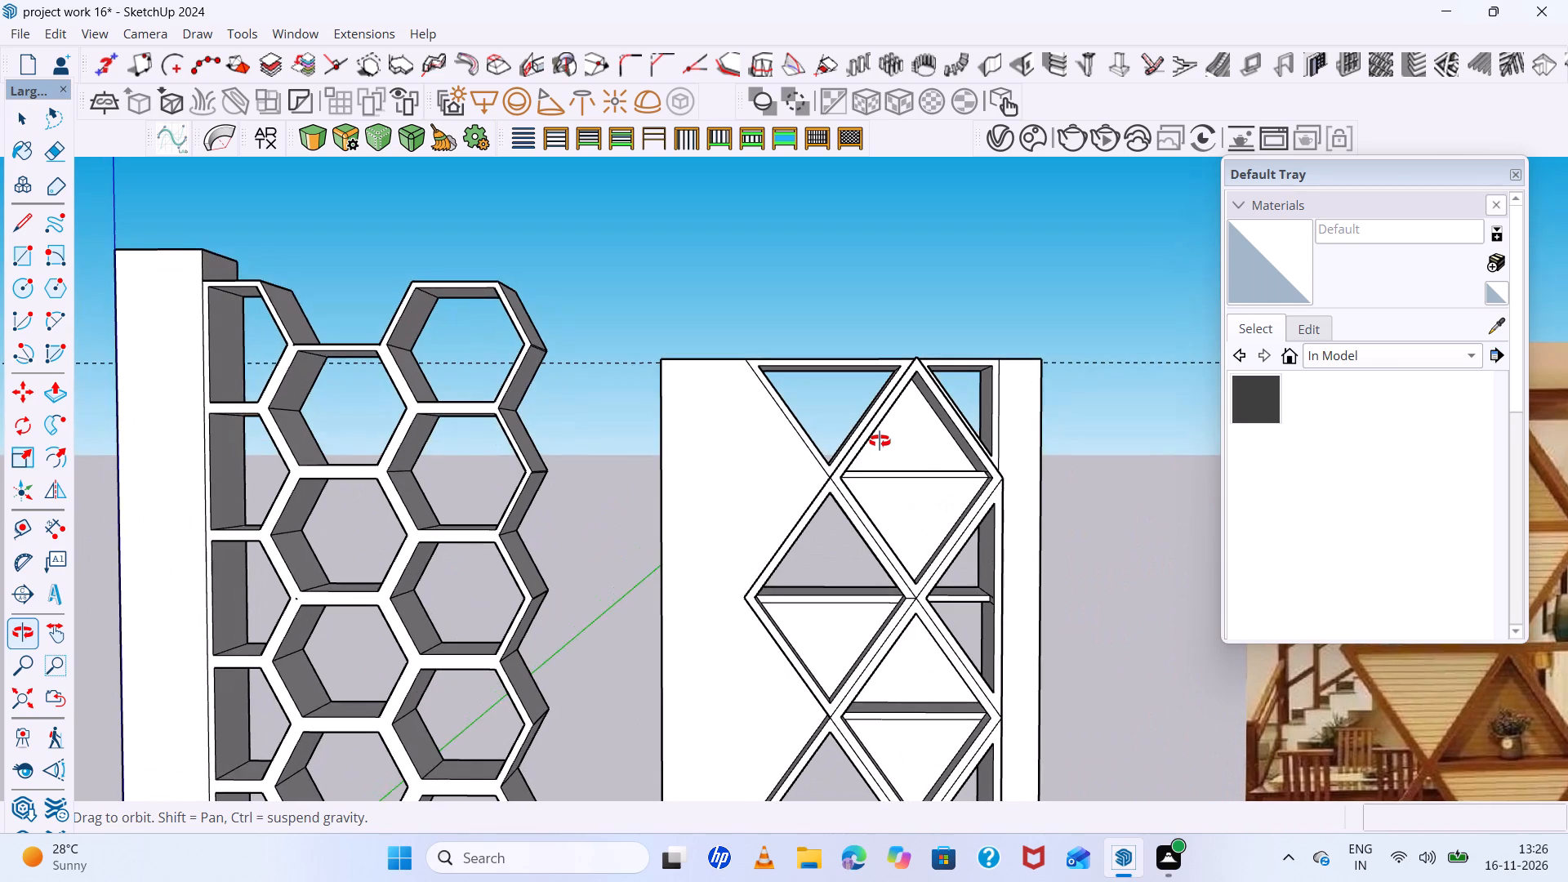
middle_drag(880, 441, 850, 427)
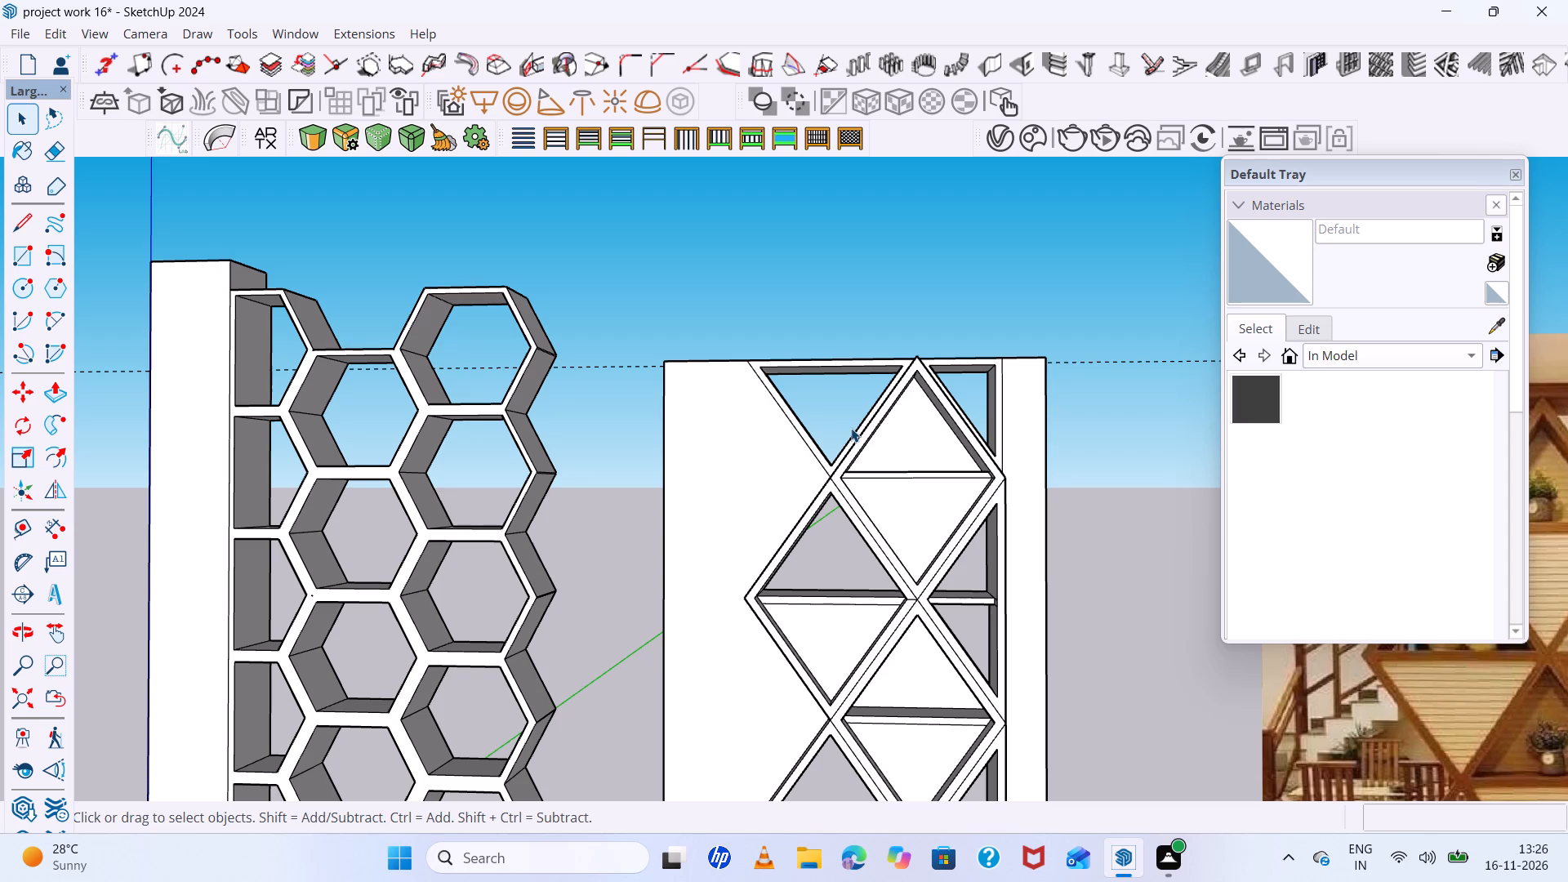
scroll(851, 428, up, 4)
scroll(851, 428, down, 4)
middle_drag(851, 428, 842, 465)
scroll(842, 464, up, 6)
scroll(843, 464, down, 5)
middle_drag(1153, 475, 978, 452)
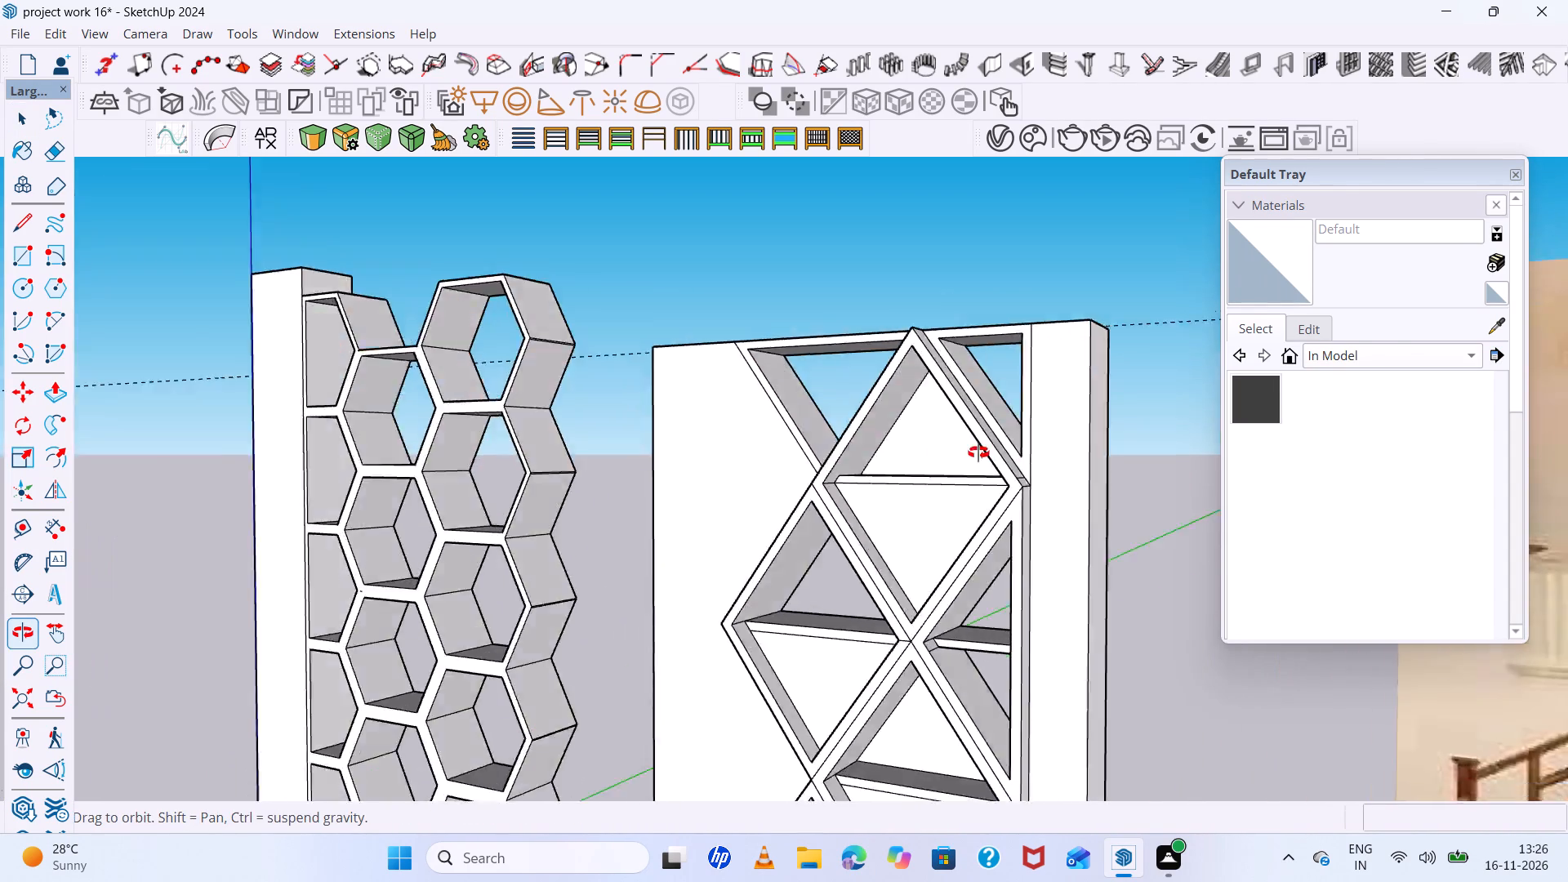
middle_drag(978, 452, 938, 451)
scroll(938, 451, down, 15)
middle_drag(862, 430, 1142, 532)
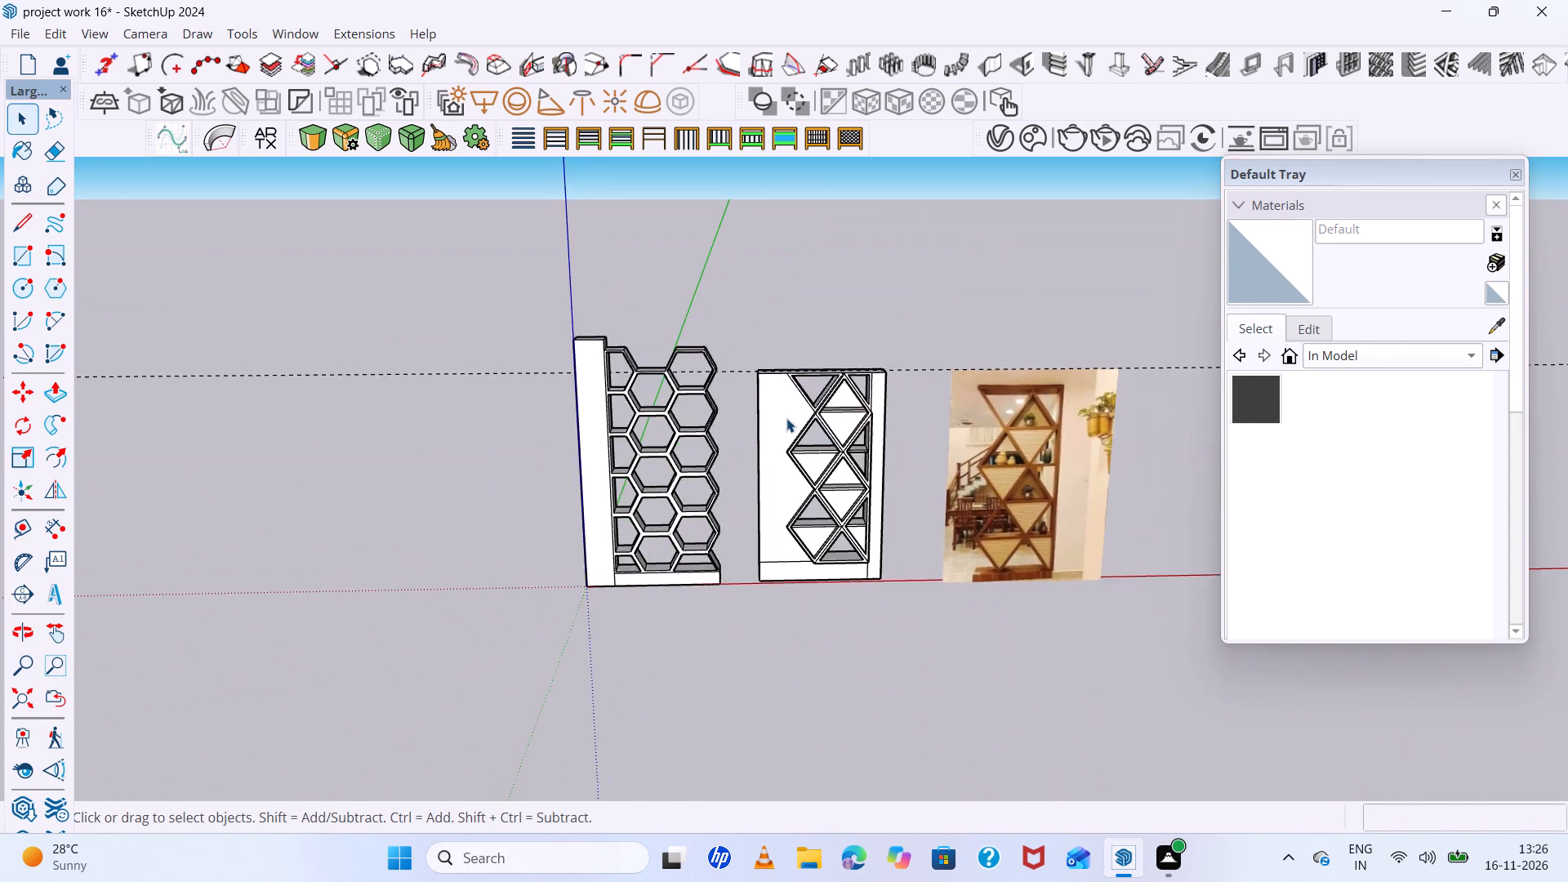
Push/Pull the blank panel face left of the diamond lattice inward to the panel's rear plane.
scroll(745, 399, up, 11)
middle_drag(802, 411, 935, 505)
click(818, 418)
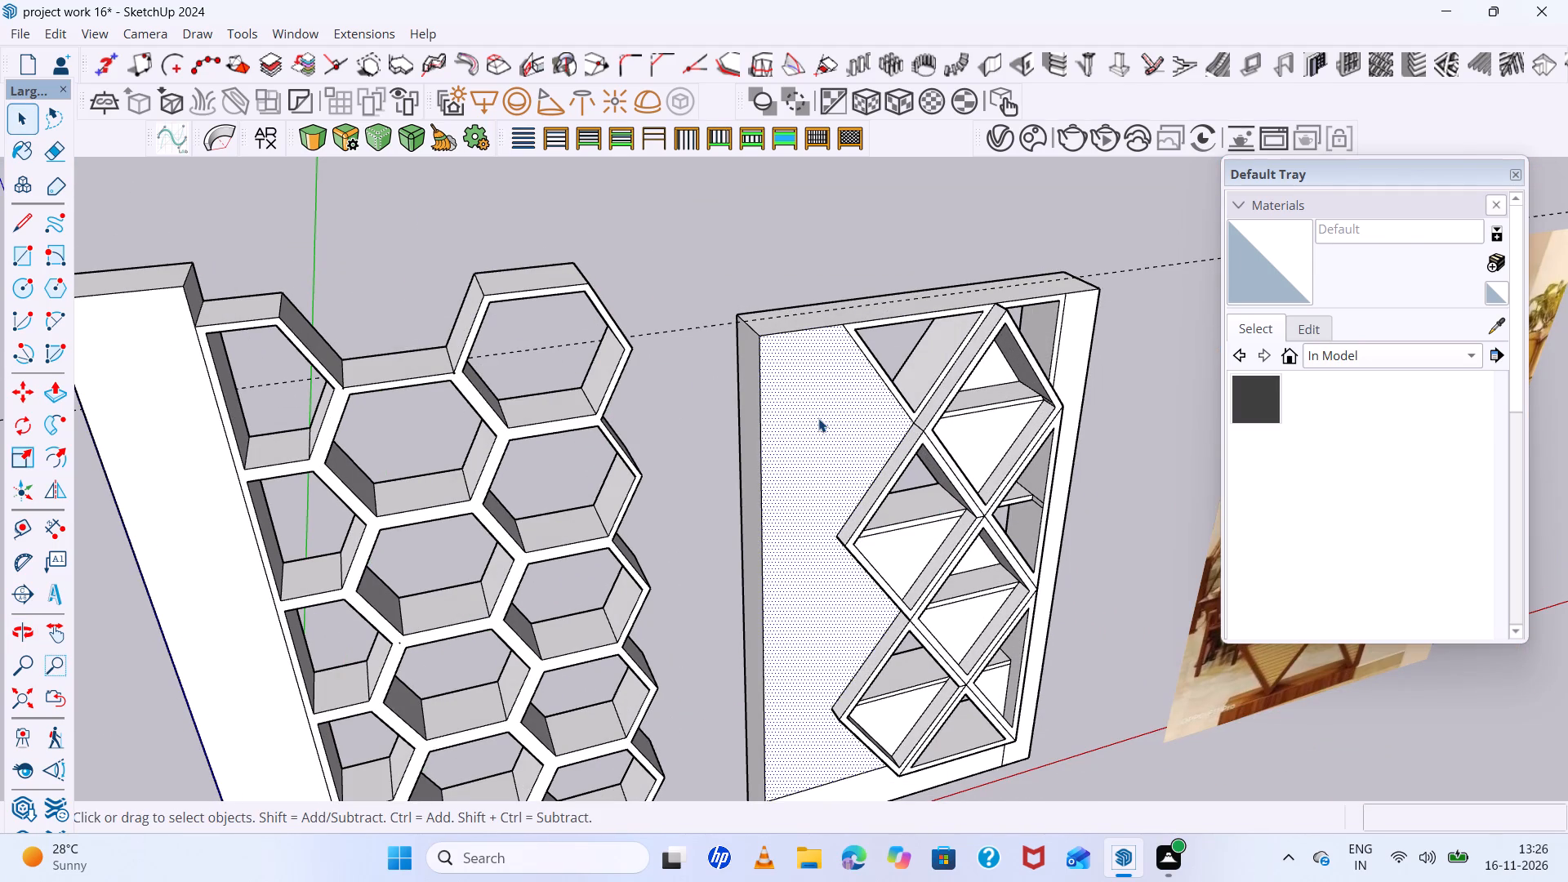
key(p)
click(818, 418)
click(835, 398)
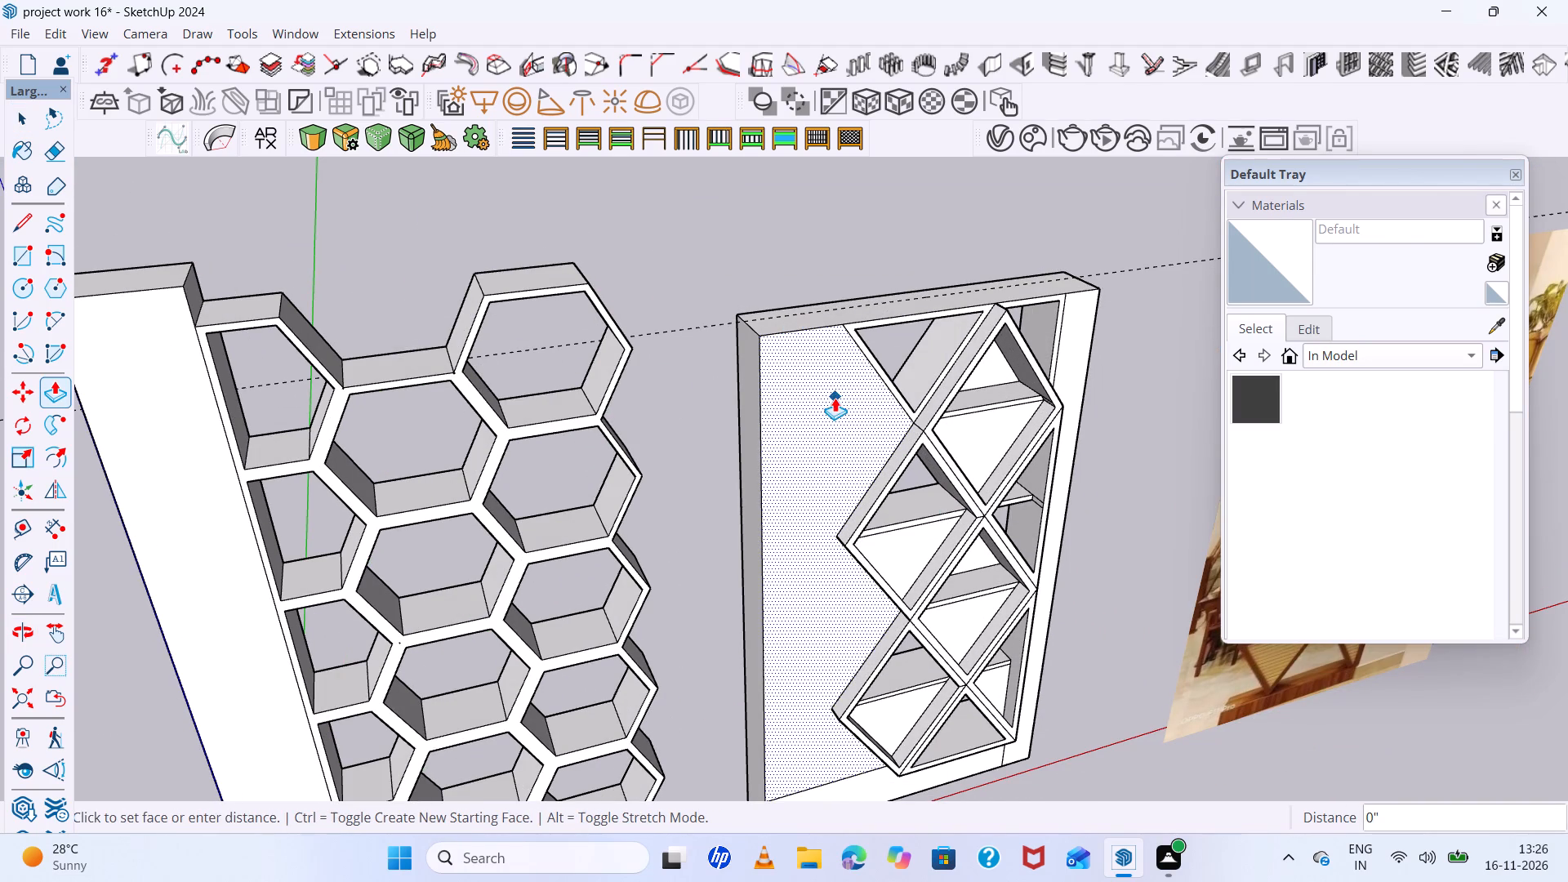
click(767, 301)
scroll(749, 300, down, 2)
click(755, 307)
scroll(754, 309, down, 7)
middle_drag(753, 330, 827, 597)
scroll(780, 438, up, 6)
middle_drag(772, 406, 781, 251)
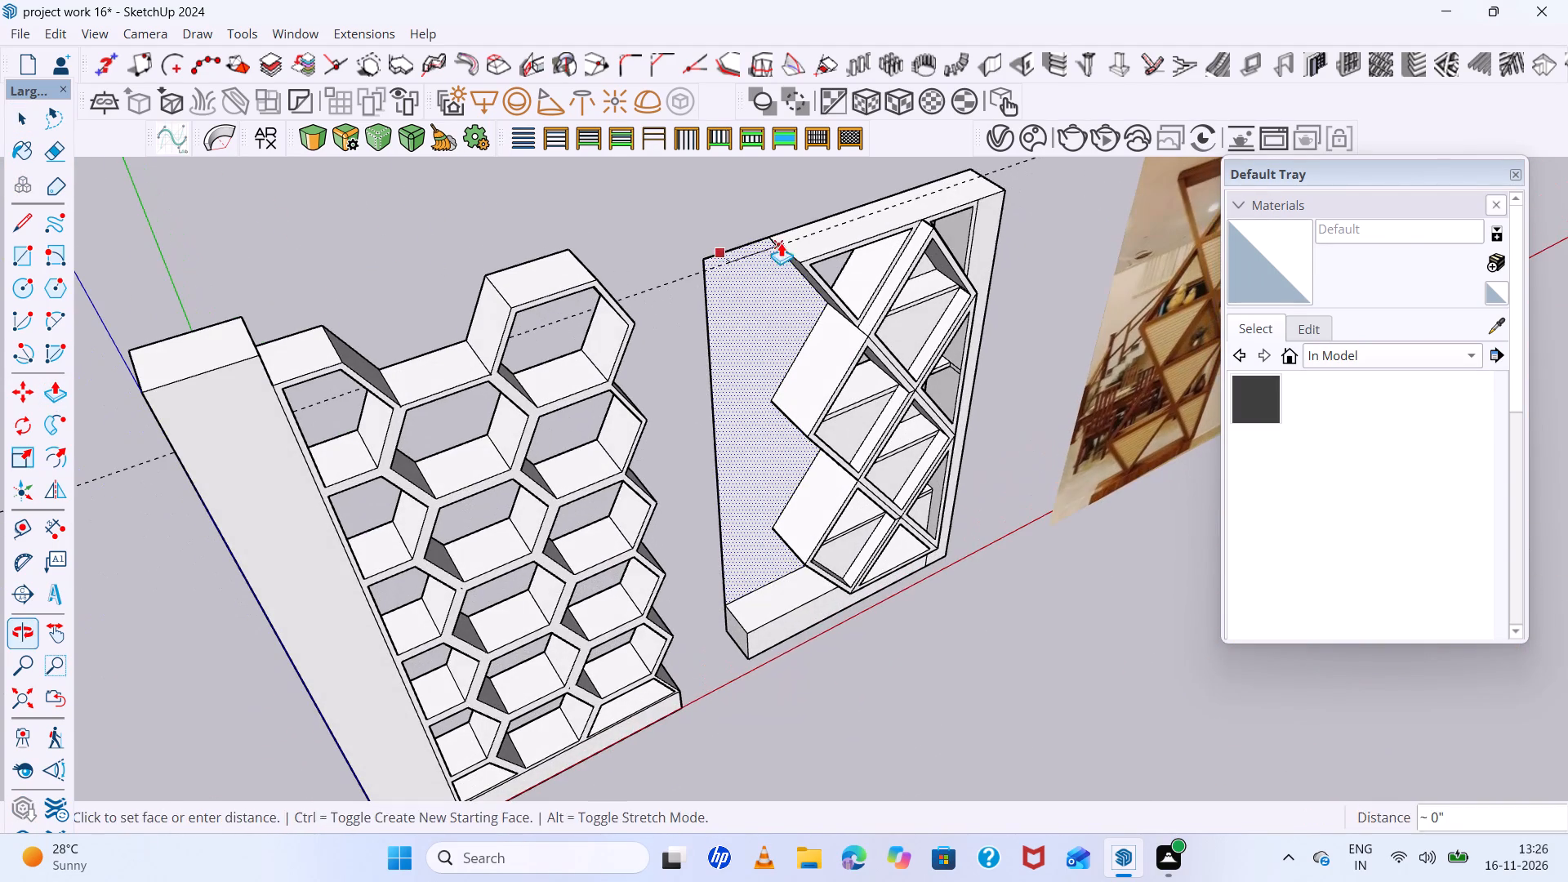
key(space)
Cut away the pushed-back blank face left of the diamond lattice.
click(765, 324)
key(ctrl+x)
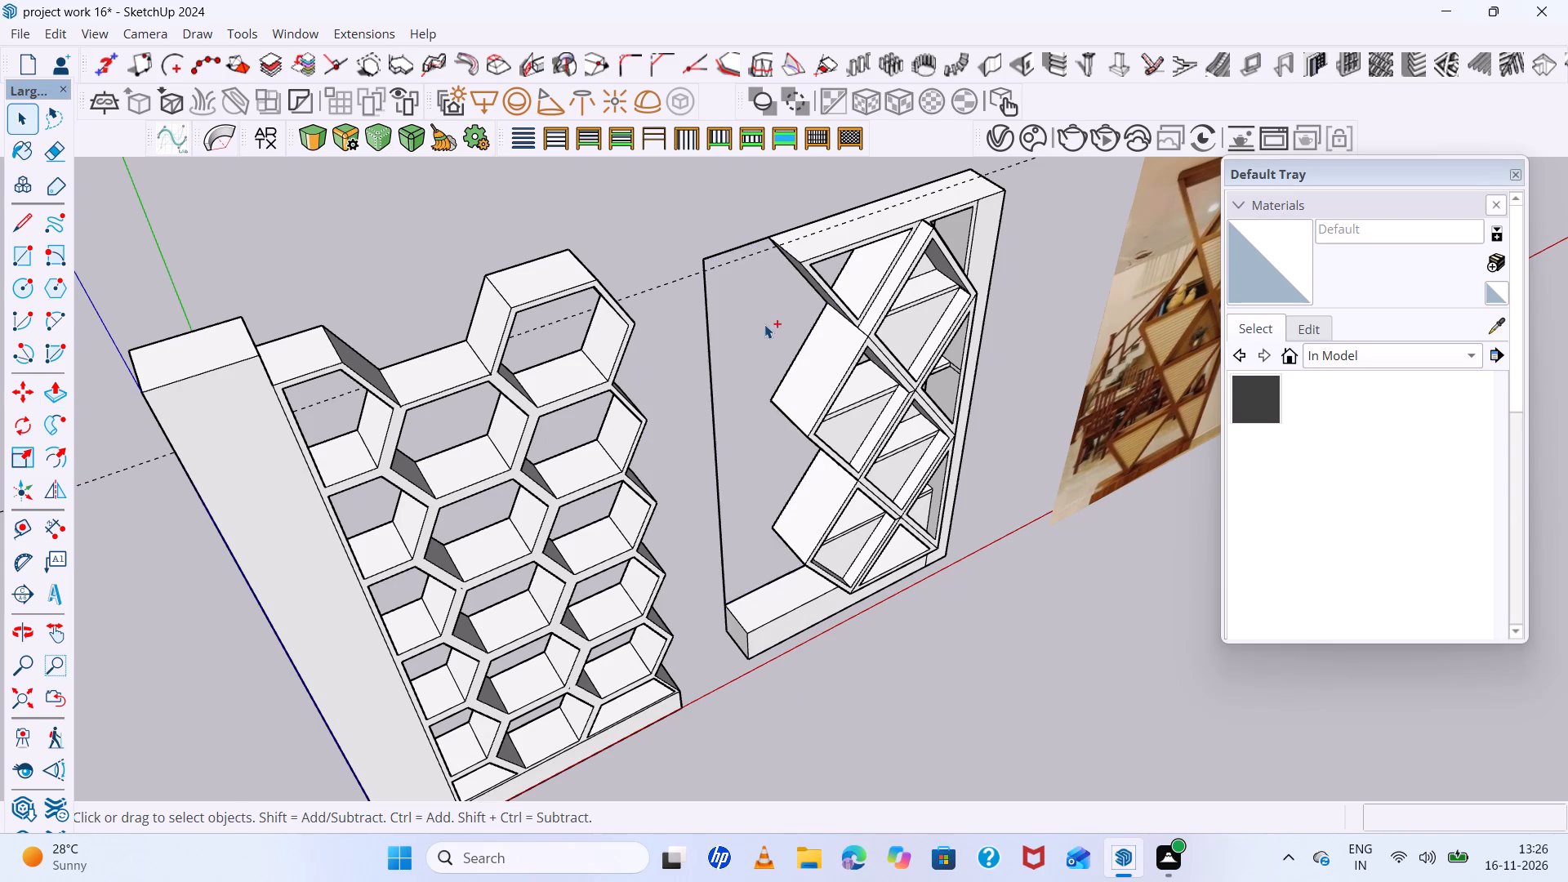
Erase the leftover vertical and top edges of the removed blank area left of the diamond lattice.
ctrl+scroll(764, 324, down, 5)
middle_drag(764, 328, 775, 235)
scroll(742, 369, up, 5)
middle_drag(755, 372, 719, 328)
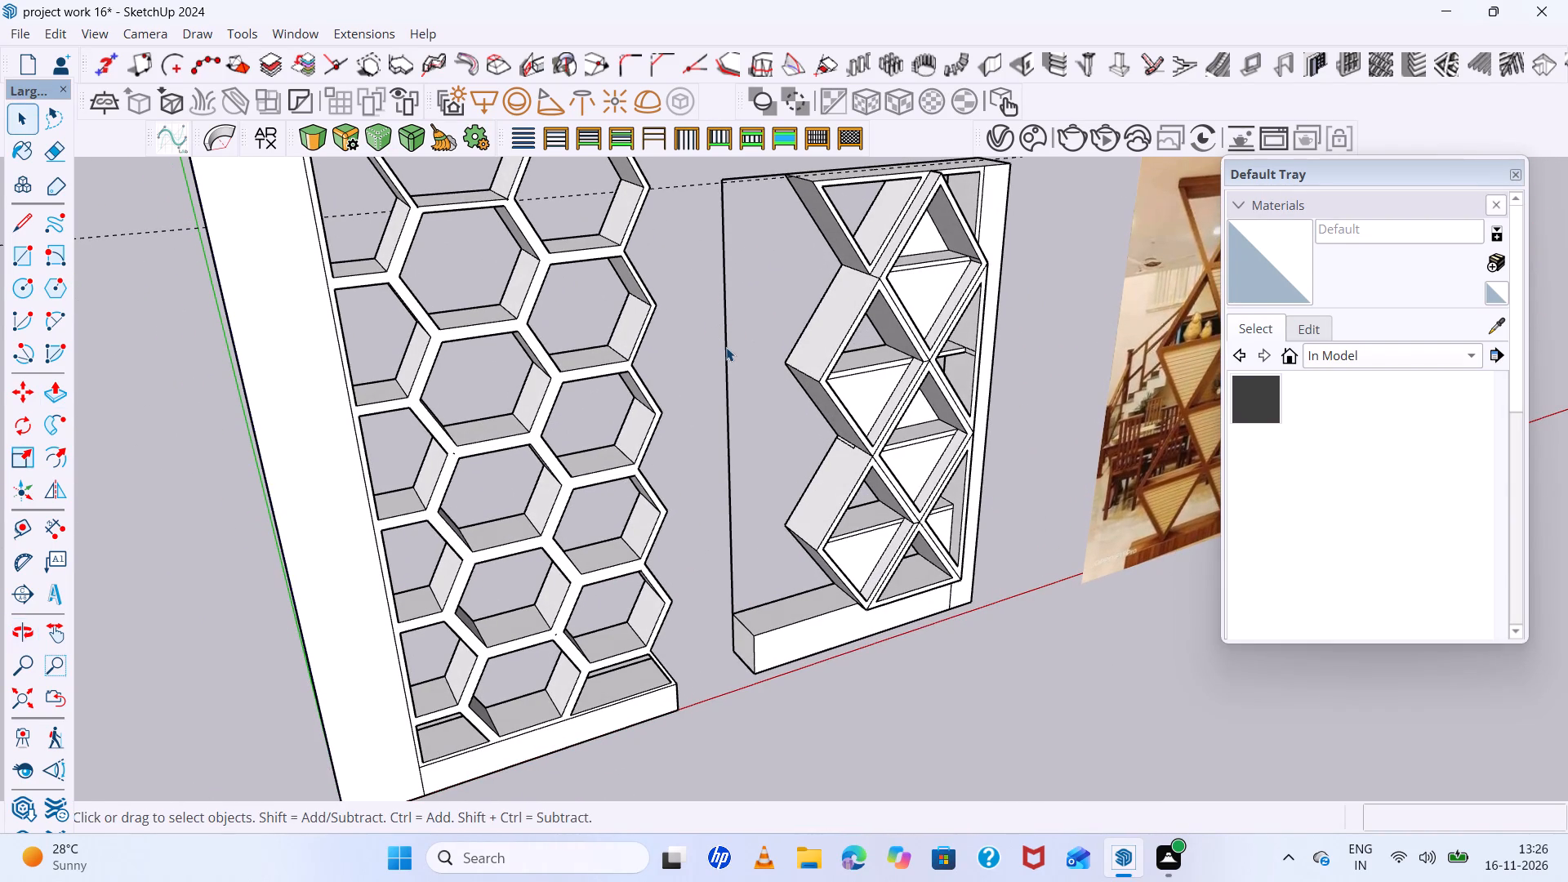
key(e)
drag(737, 346, 715, 365)
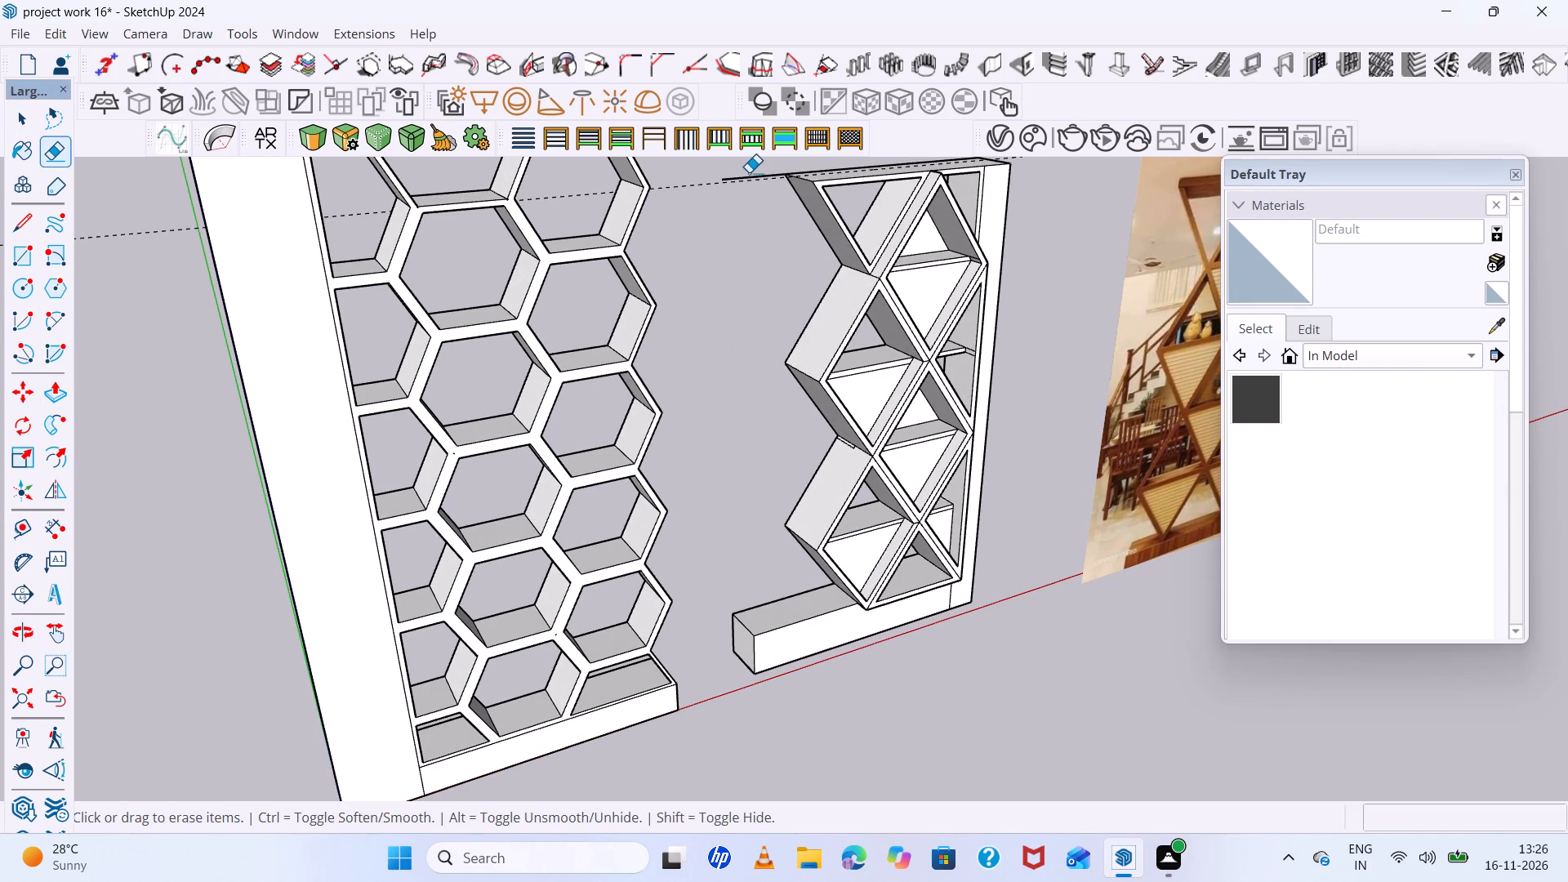
drag(749, 172, 760, 226)
Examine the trimmed panel and compare its base and lower triangles with the base in the reference image.
scroll(746, 258, down, 11)
scroll(768, 300, up, 1)
middle_drag(768, 300, 515, 305)
scroll(714, 341, down, 5)
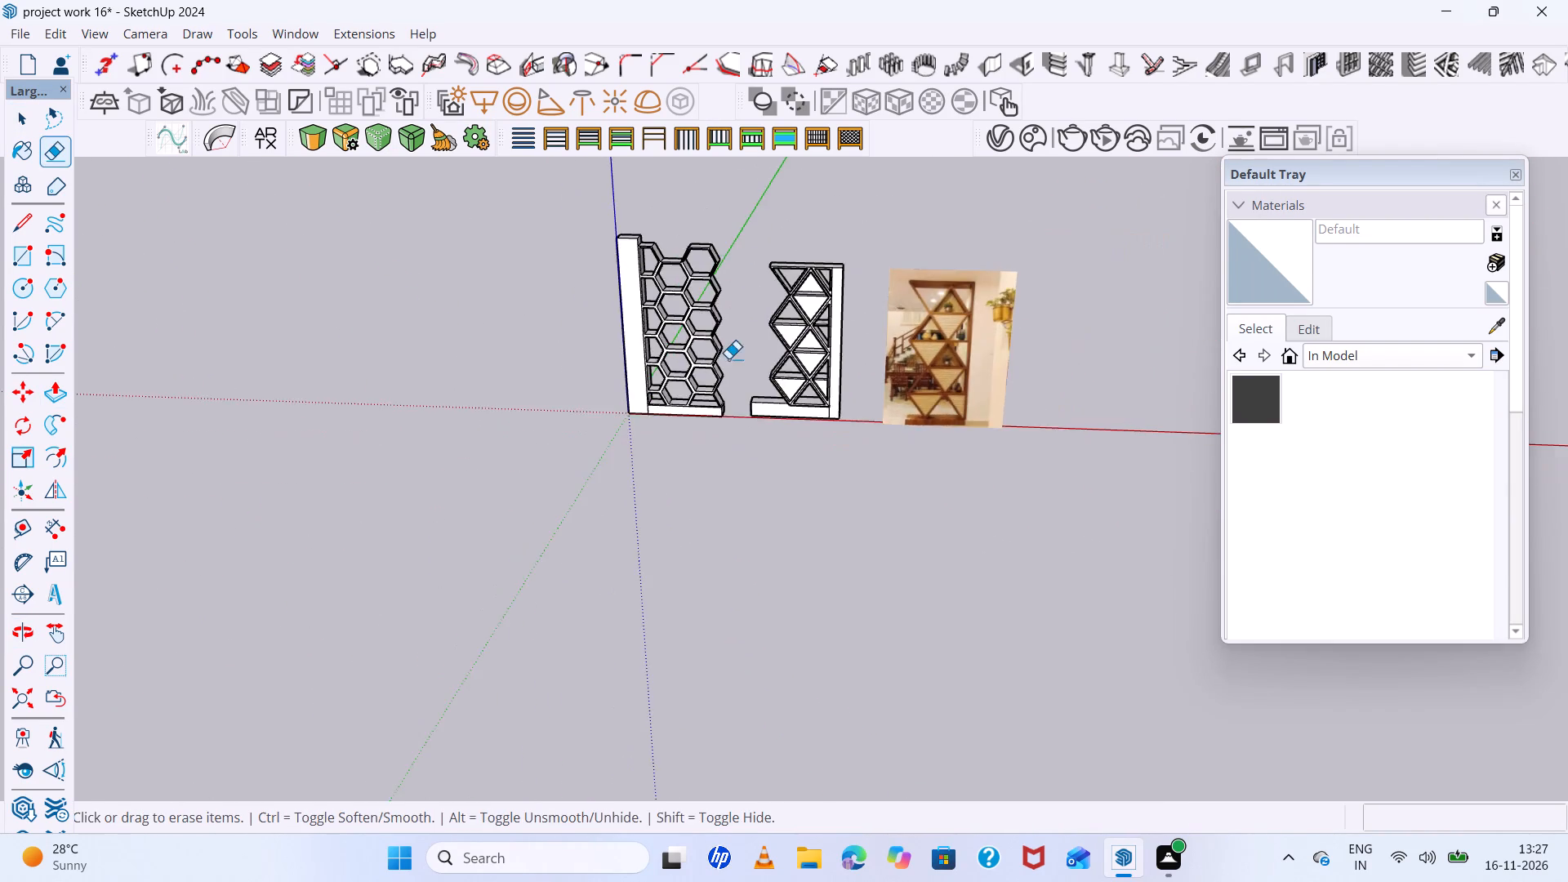
middle_drag(729, 359, 634, 154)
scroll(786, 301, up, 6)
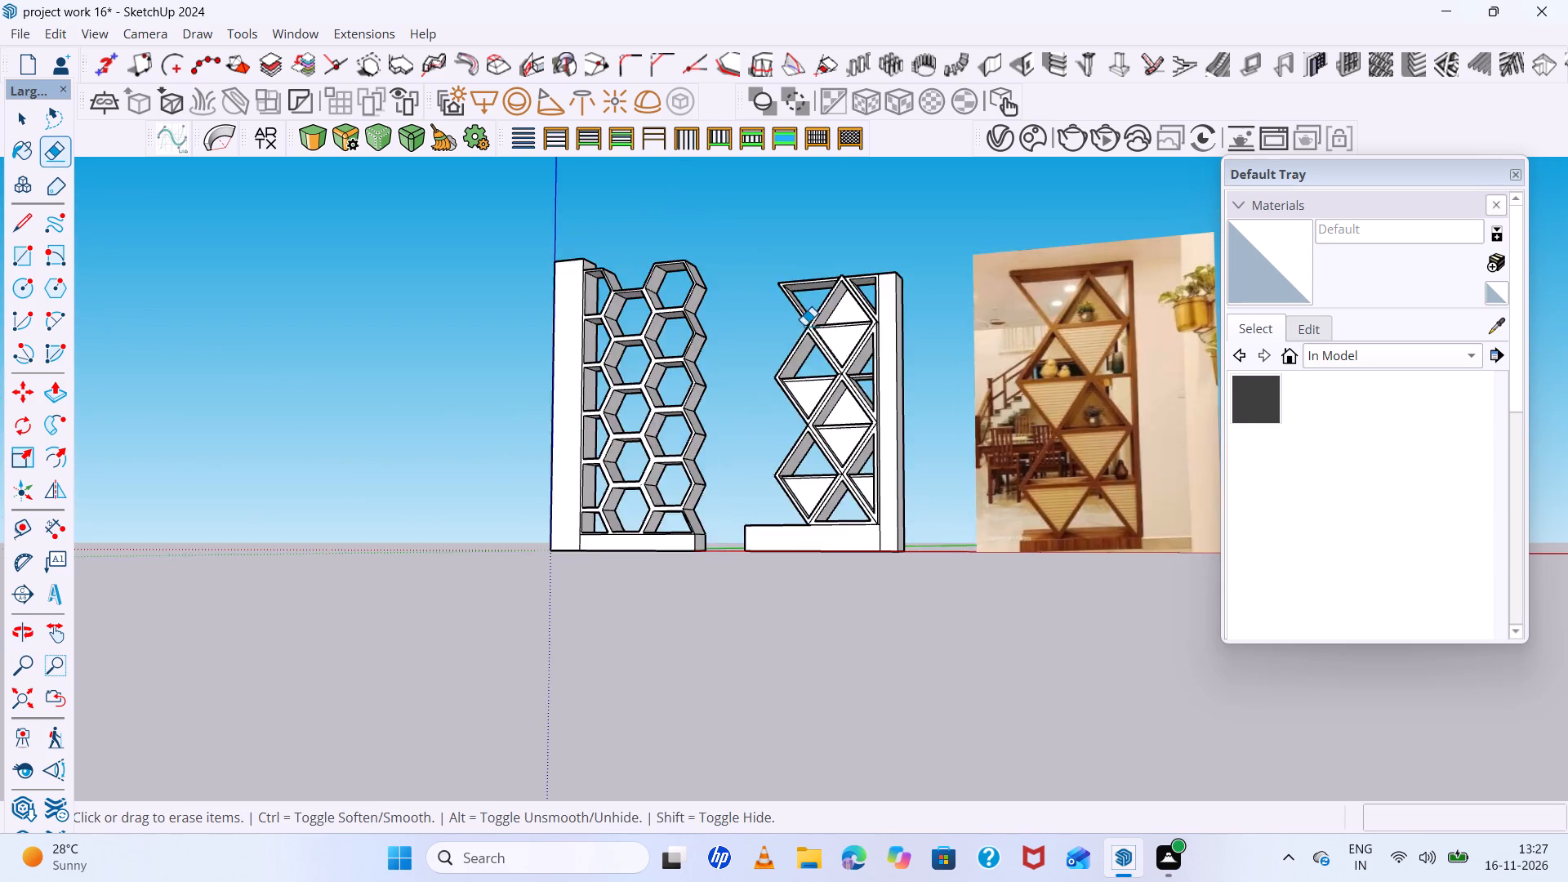
scroll(767, 323, down, 5)
middle_drag(713, 327, 847, 450)
scroll(847, 422, up, 7)
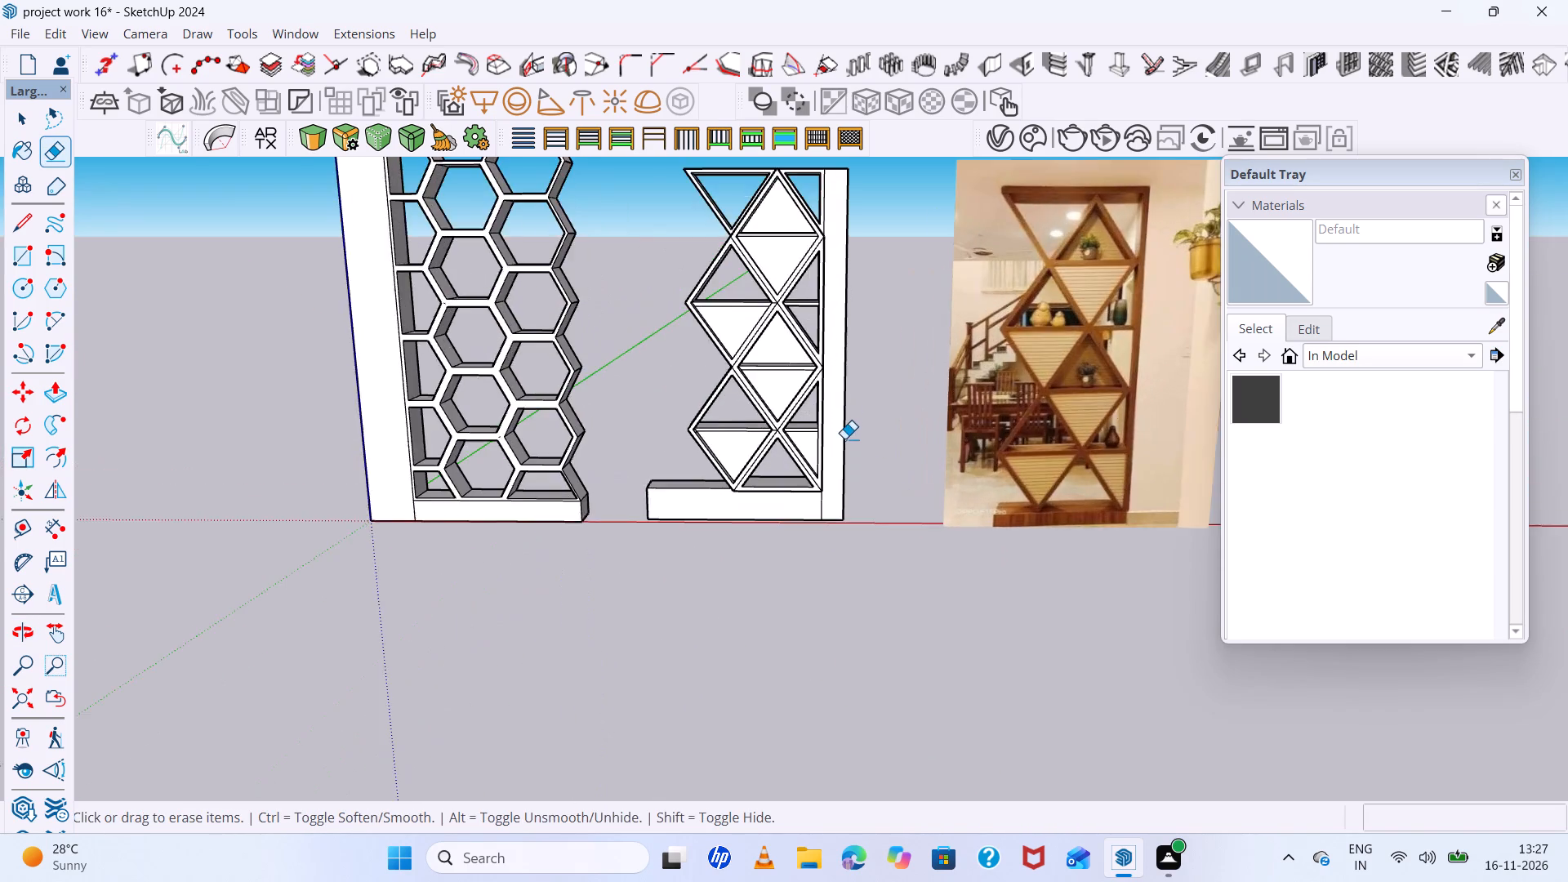
scroll(844, 439, up, 10)
middle_drag(755, 485, 811, 300)
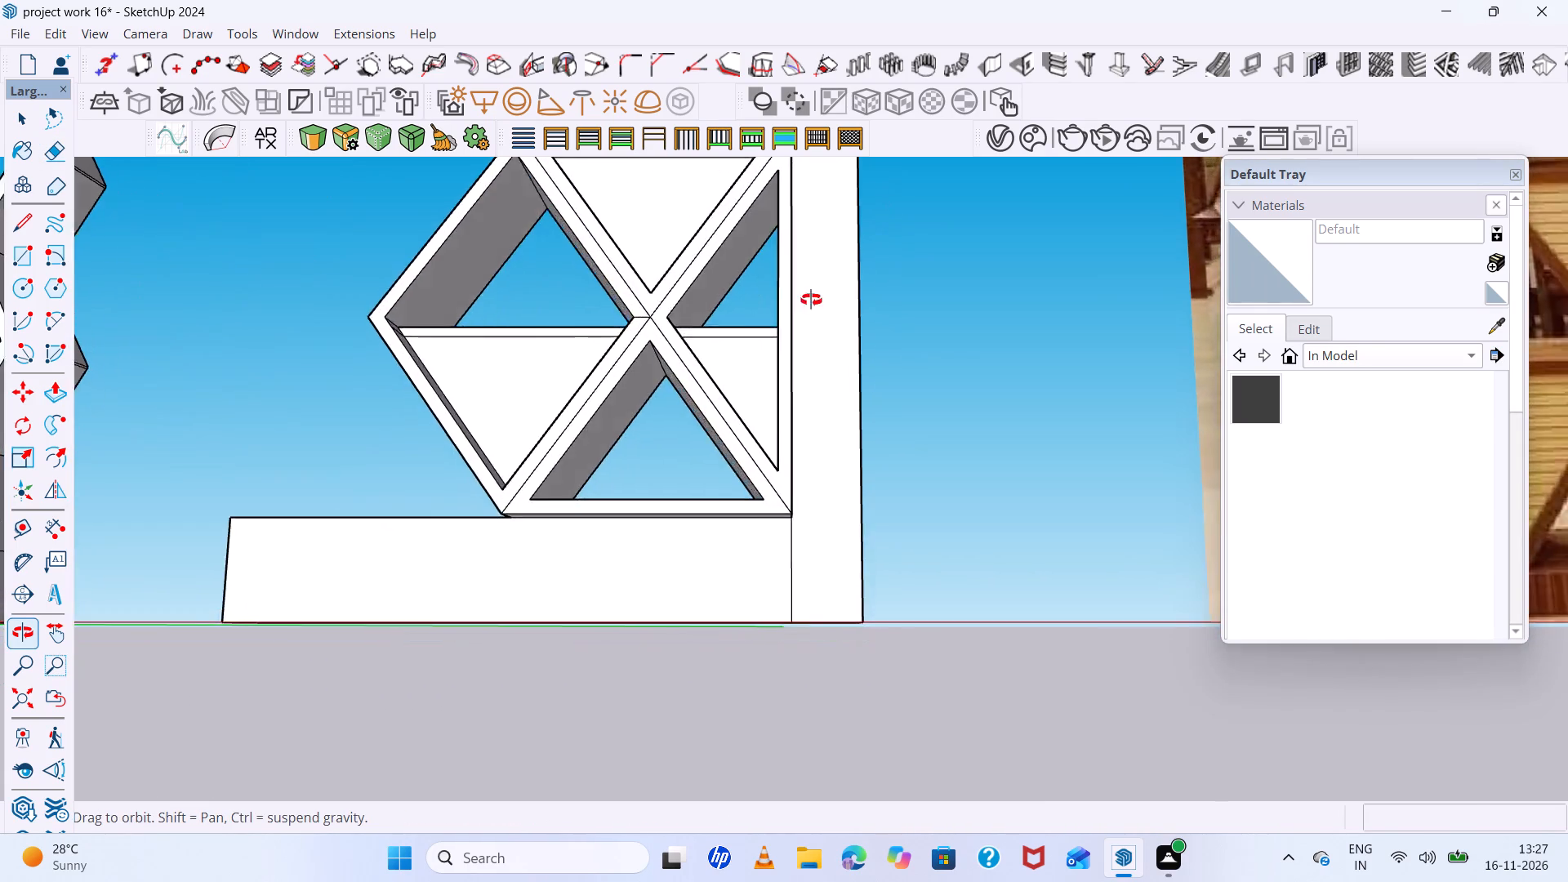
middle_drag(811, 300, 635, 405)
scroll(635, 404, down, 3)
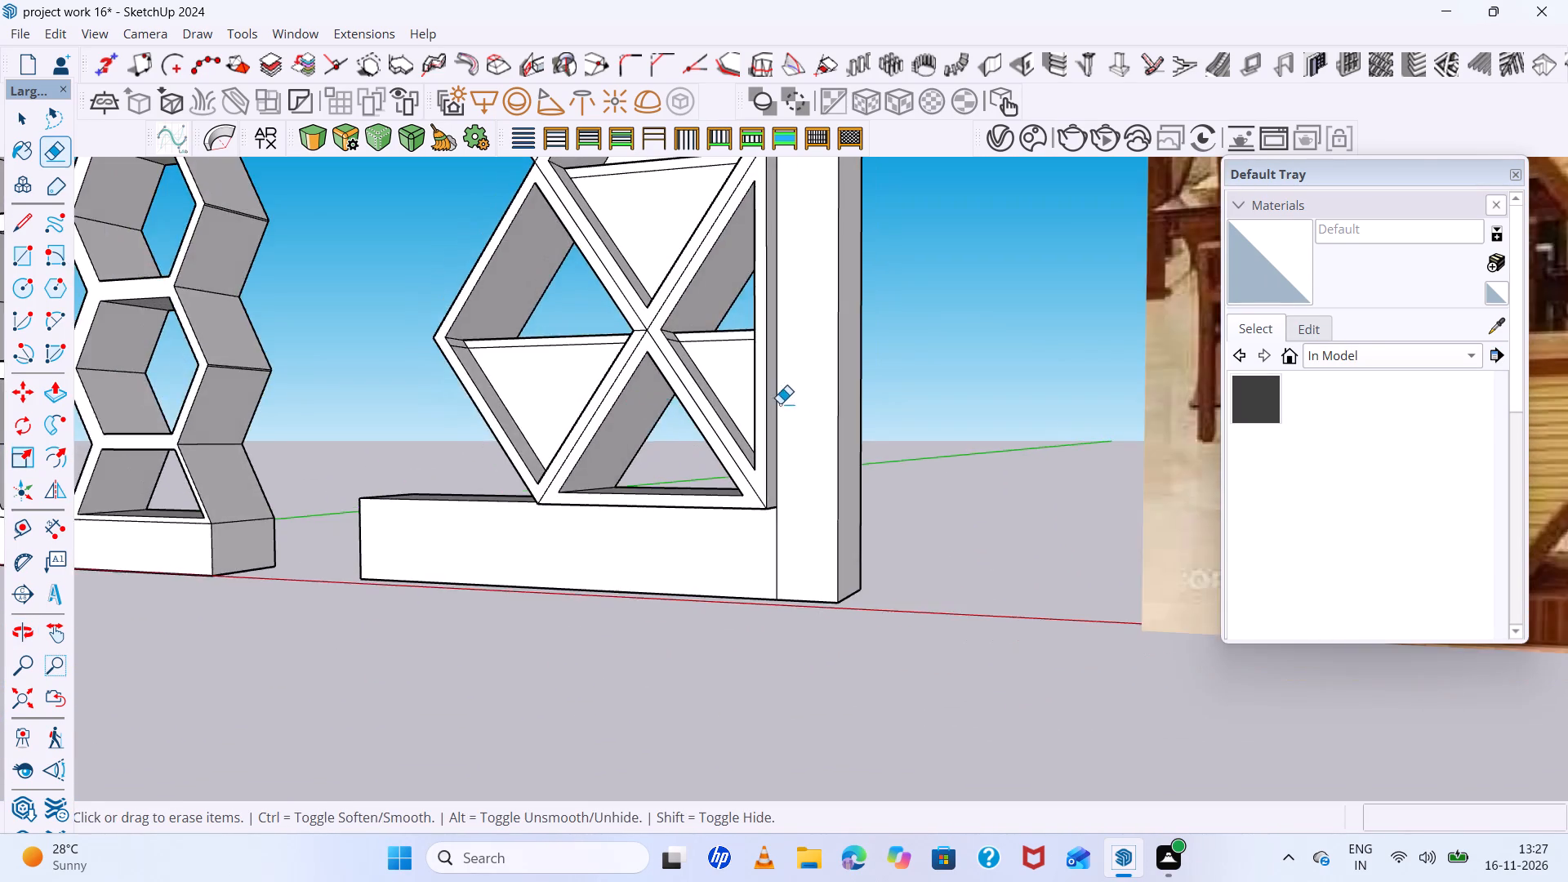
scroll(780, 403, down, 11)
scroll(1129, 452, up, 19)
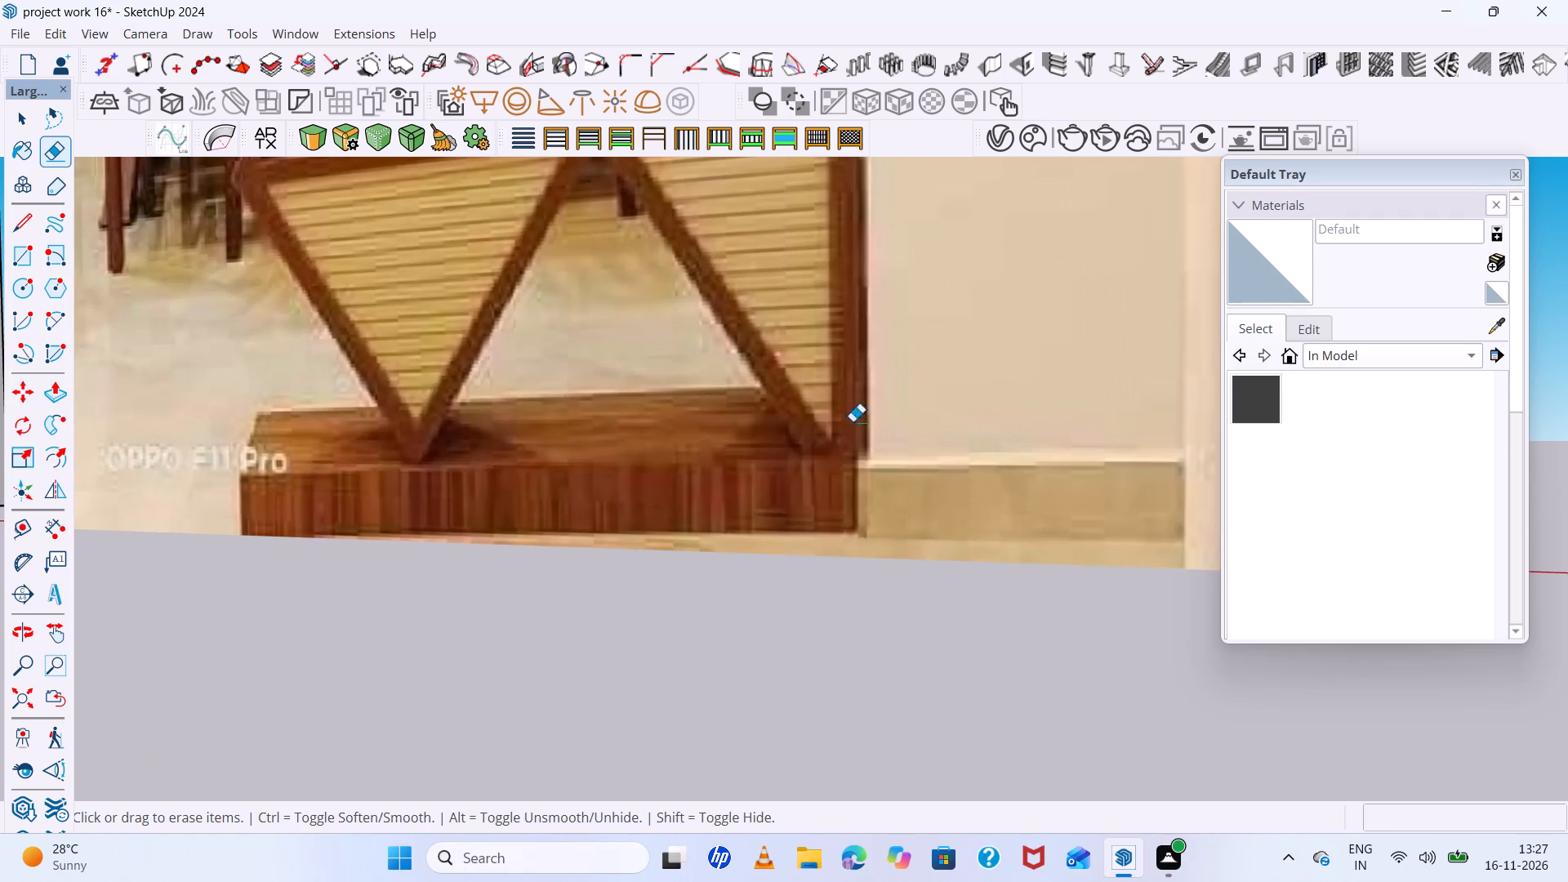
middle_drag(843, 421, 1004, 420)
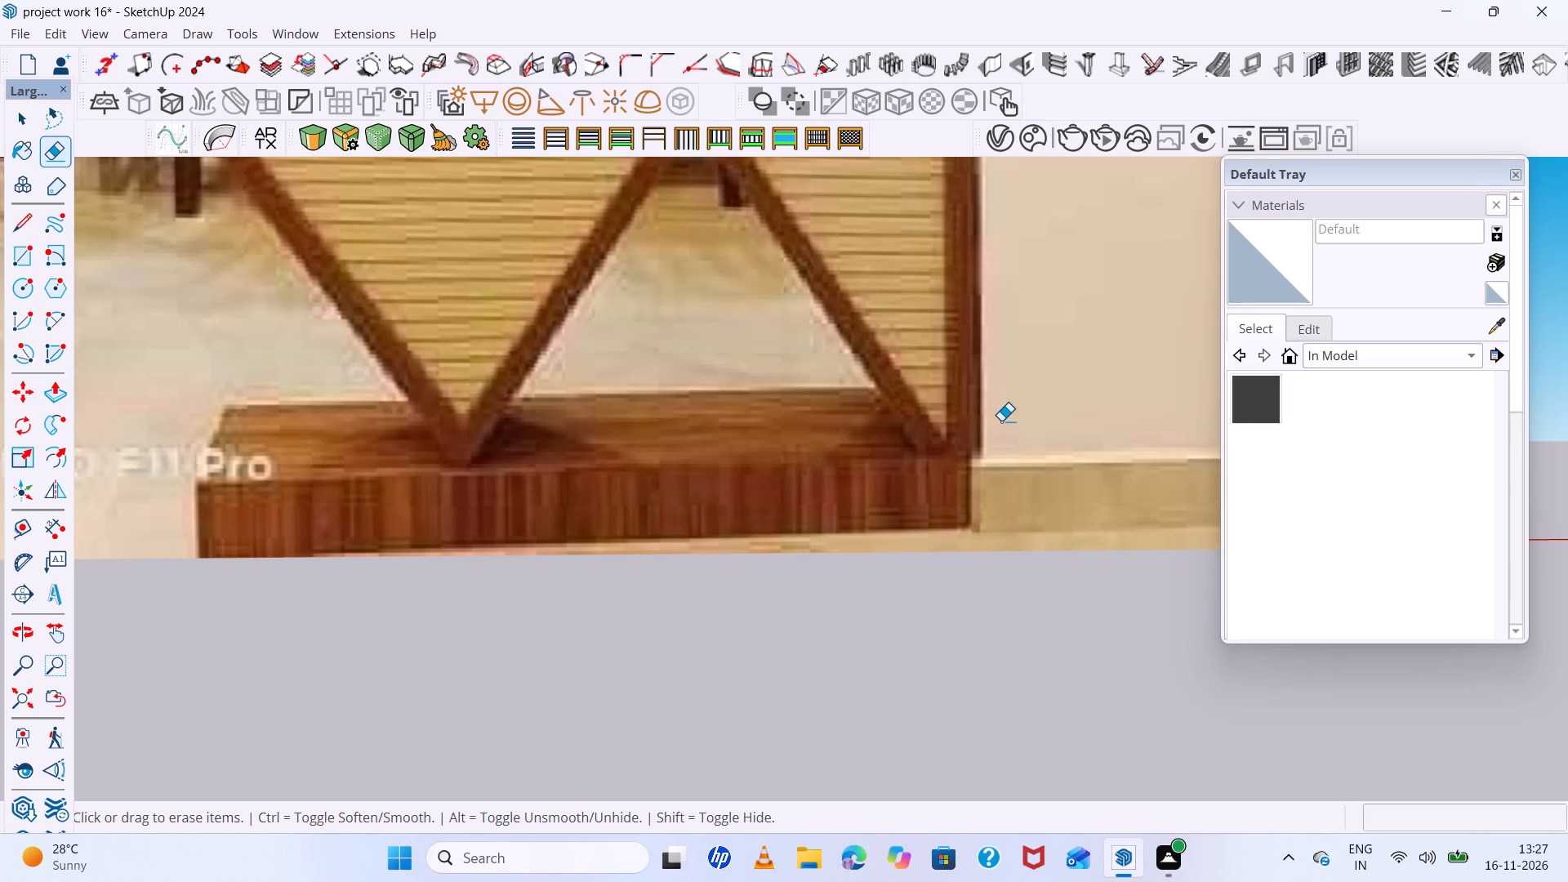
scroll(1001, 421, down, 4)
scroll(1001, 421, up, 5)
scroll(1001, 421, down, 5)
scroll(1001, 421, up, 4)
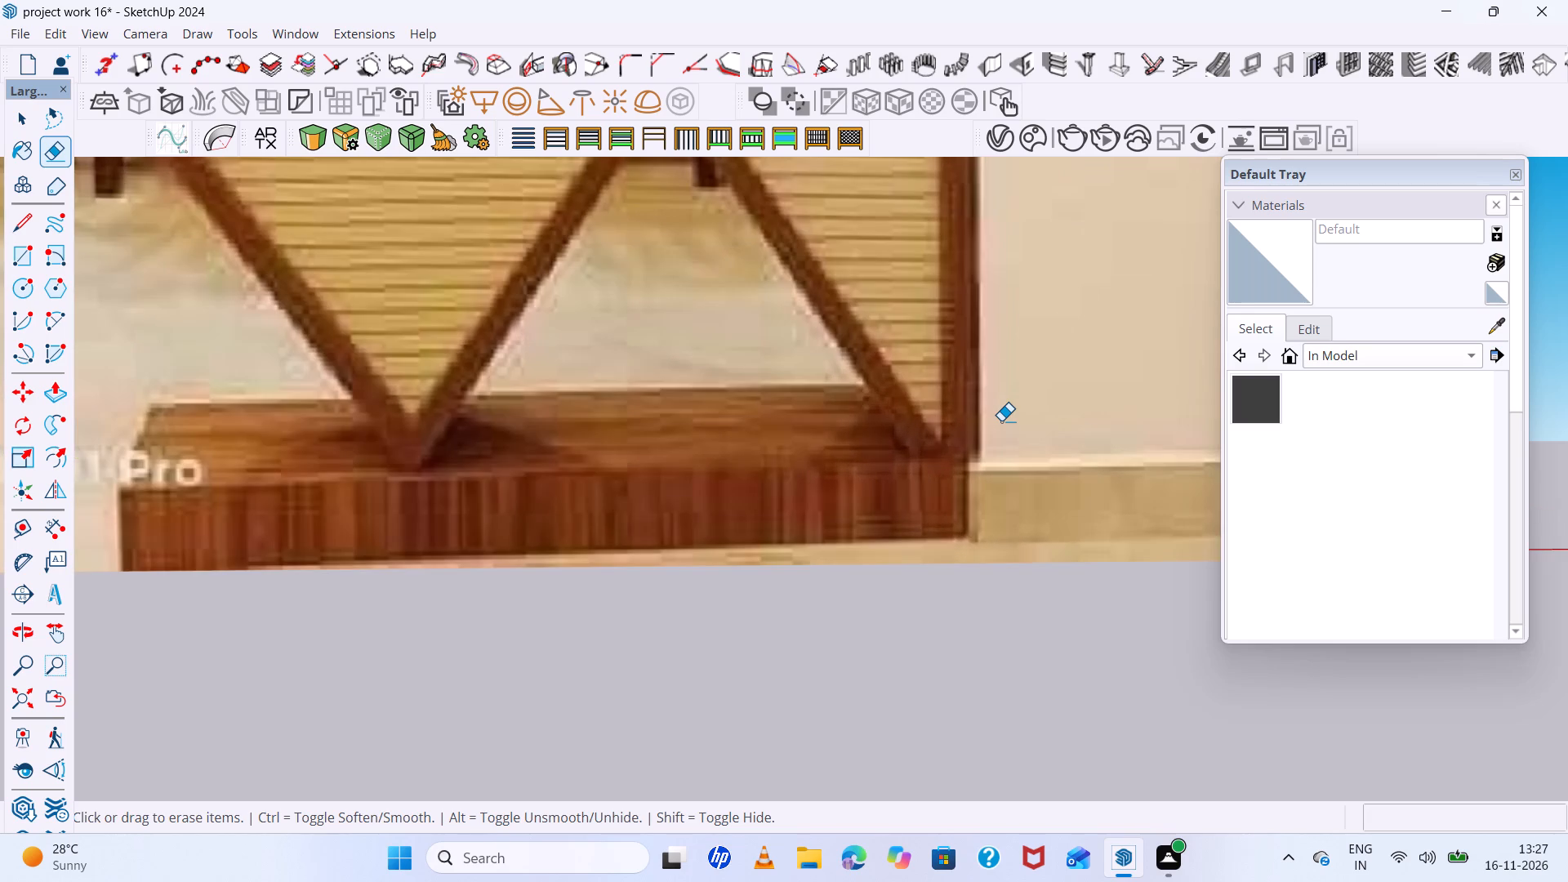
scroll(1001, 421, down, 4)
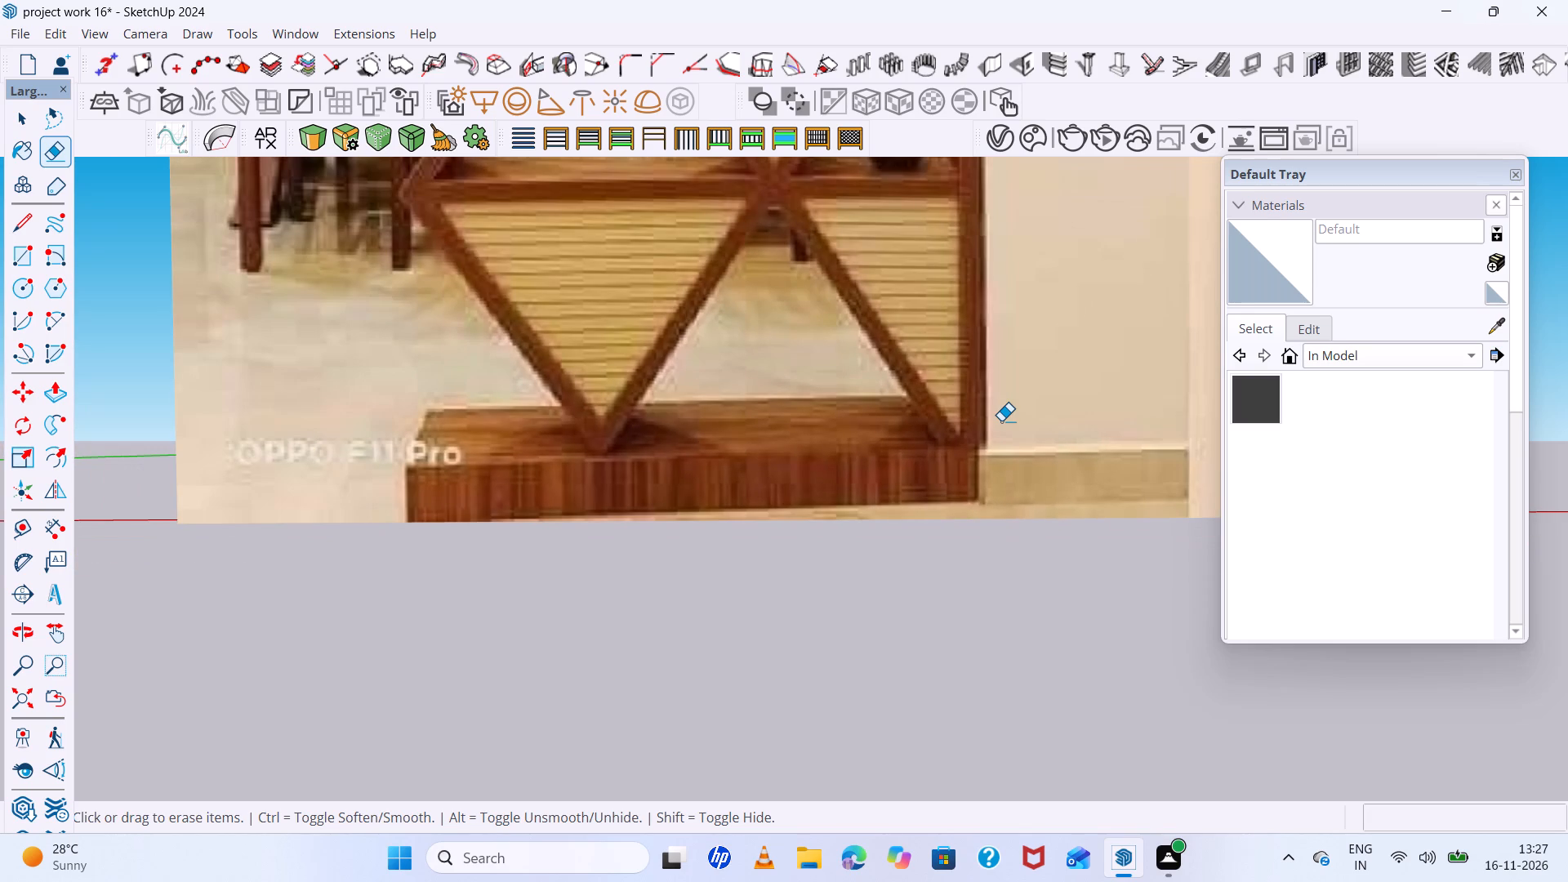
Examine the wooden base and the lower triangle joints of the partition in the reference image up close.
scroll(1001, 421, up, 3)
scroll(1001, 421, down, 3)
scroll(1001, 421, up, 2)
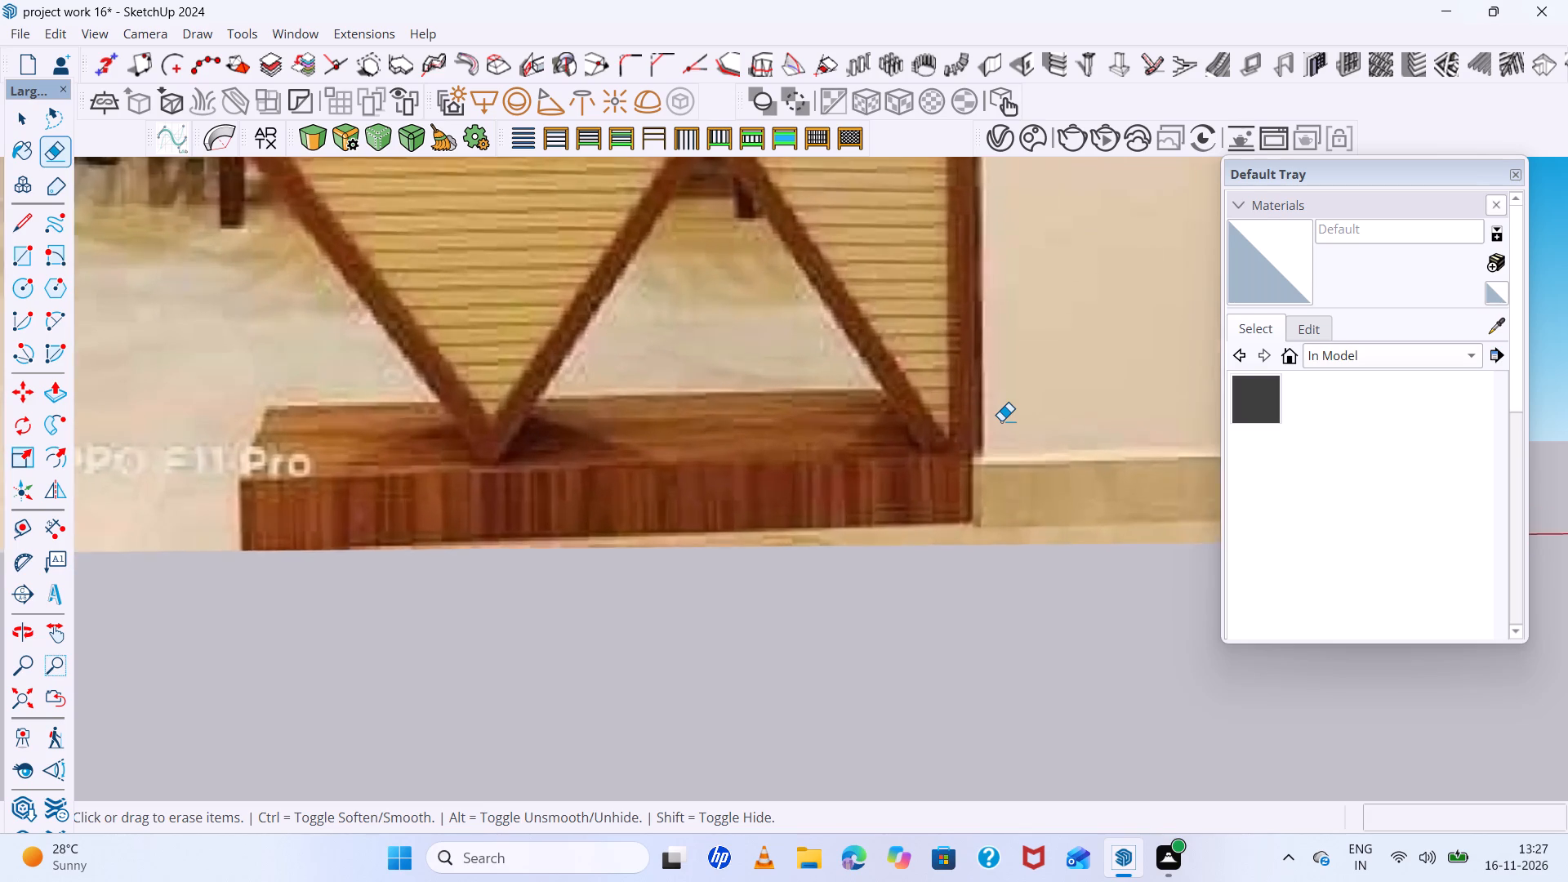
scroll(1001, 421, up, 1)
scroll(1001, 421, down, 3)
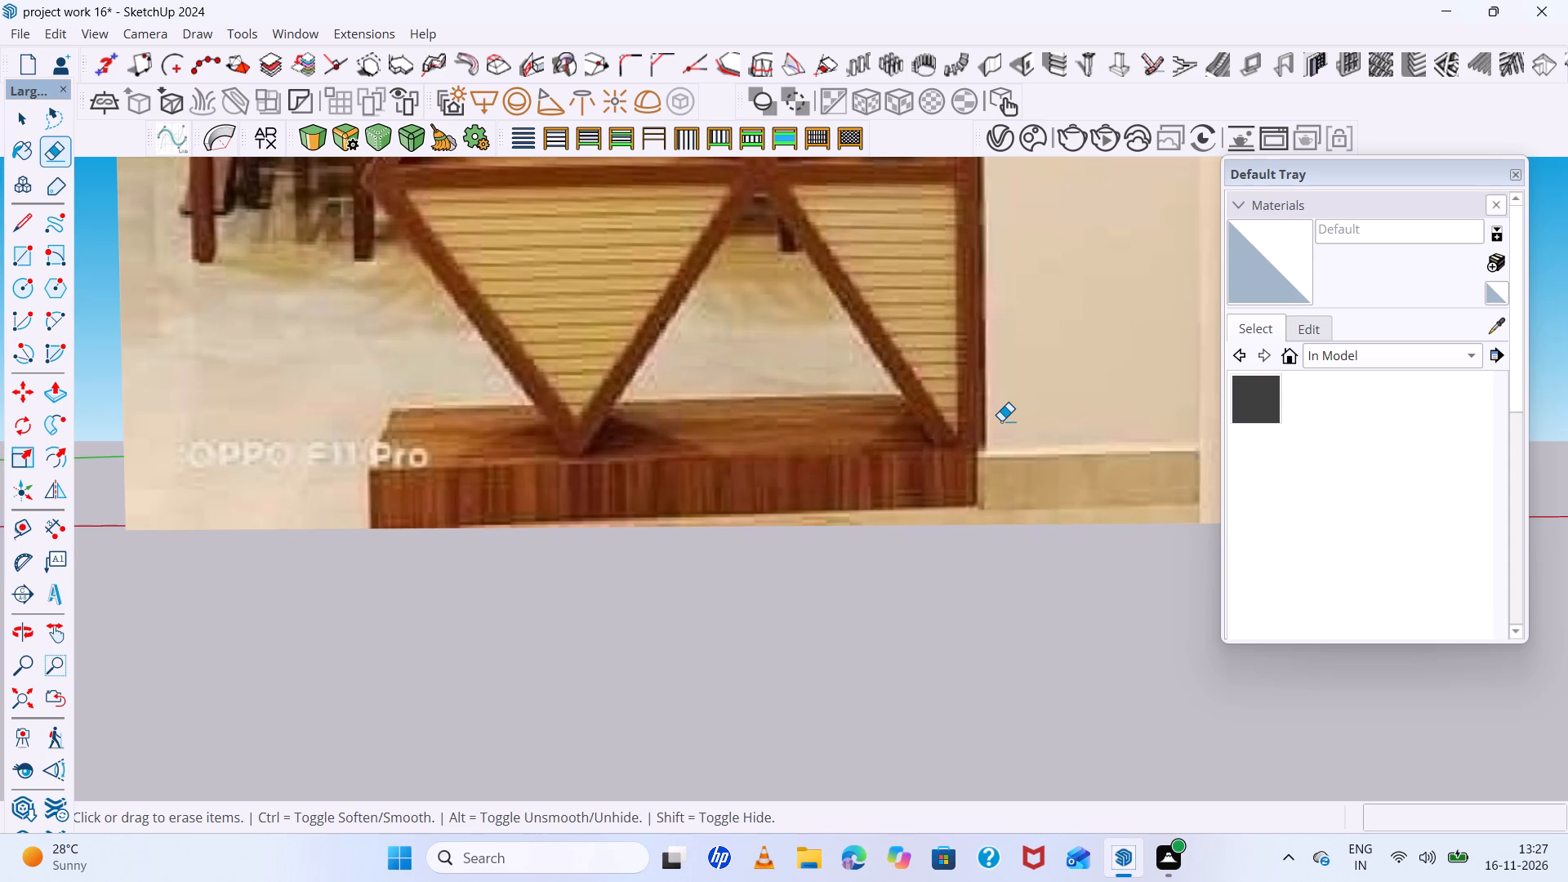
scroll(1001, 421, up, 3)
scroll(1001, 421, down, 4)
scroll(1001, 421, up, 5)
scroll(1001, 421, down, 5)
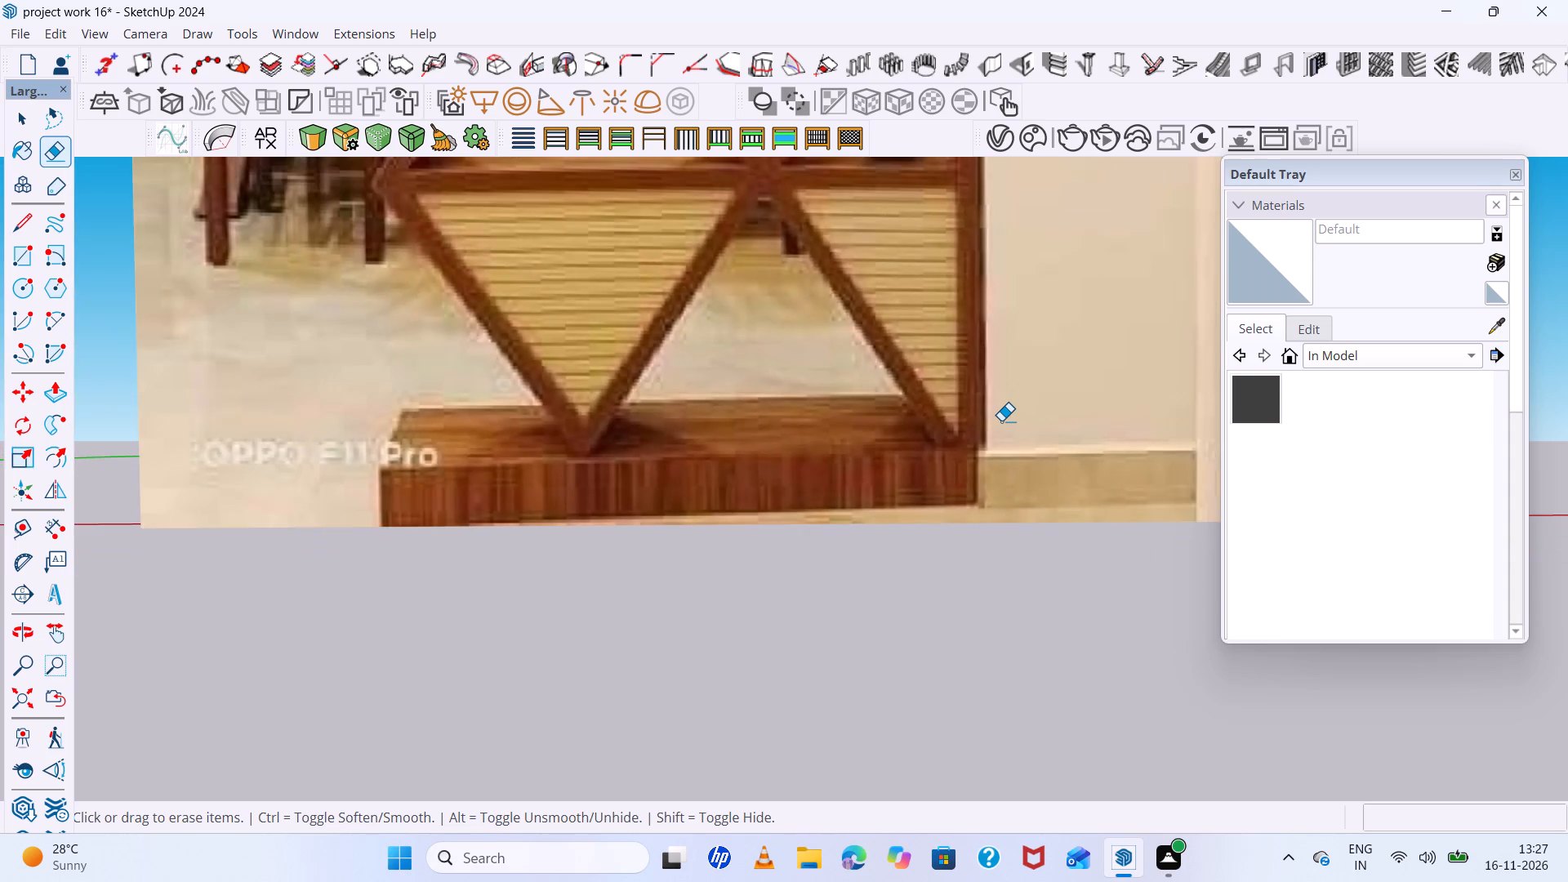
scroll(820, 370, down, 13)
middle_drag(889, 443, 875, 454)
scroll(823, 434, down, 1)
scroll(575, 384, up, 6)
scroll(573, 383, down, 4)
middle_drag(996, 412, 994, 332)
scroll(967, 389, up, 8)
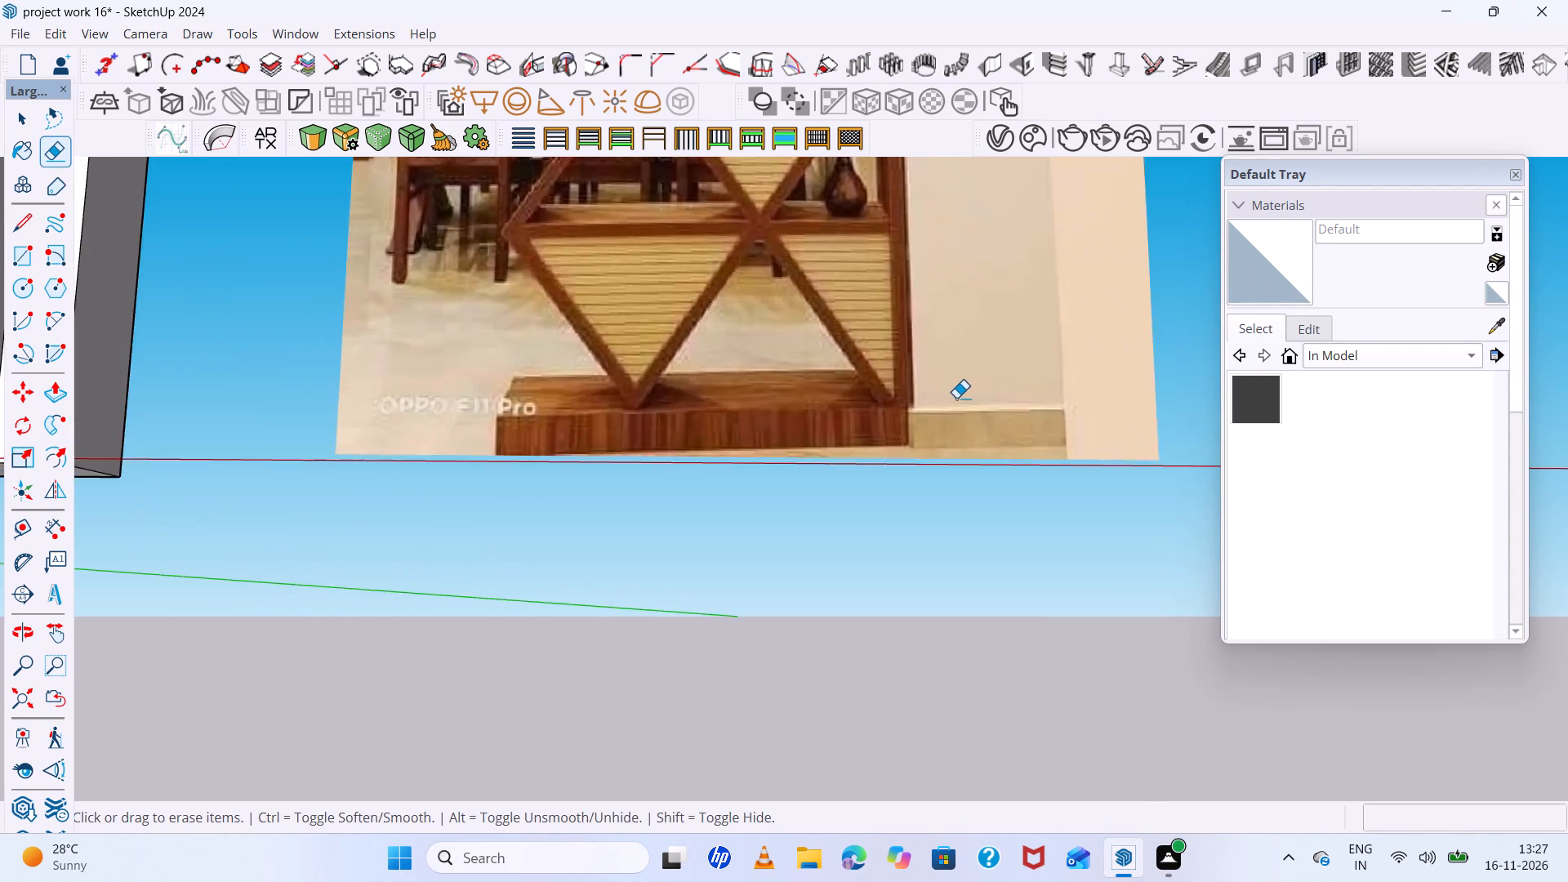
scroll(956, 398, up, 11)
middle_drag(888, 395, 956, 403)
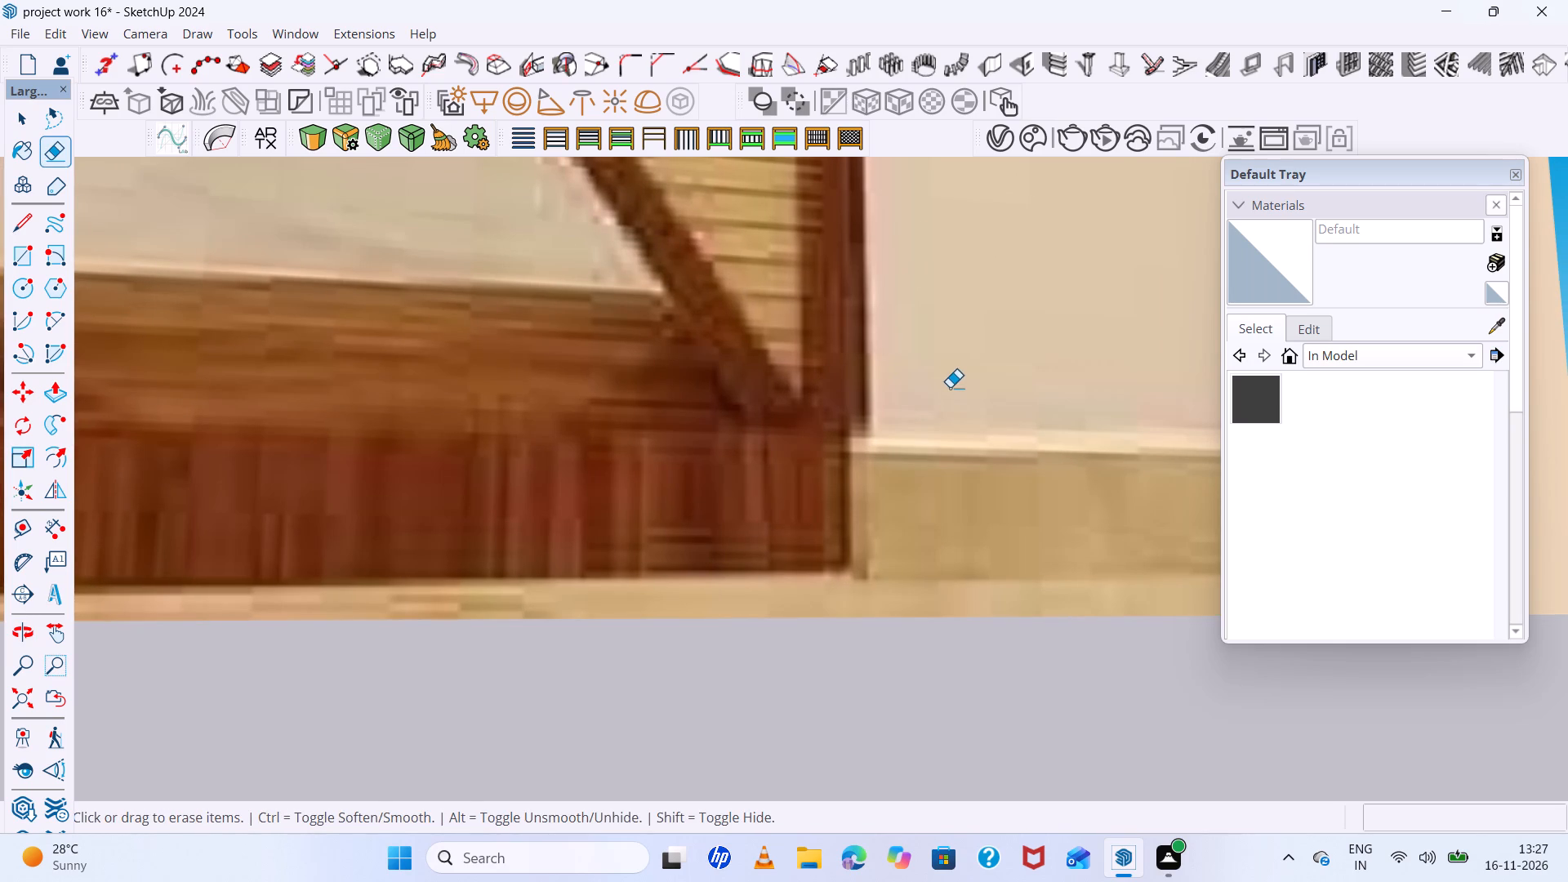
key(space)
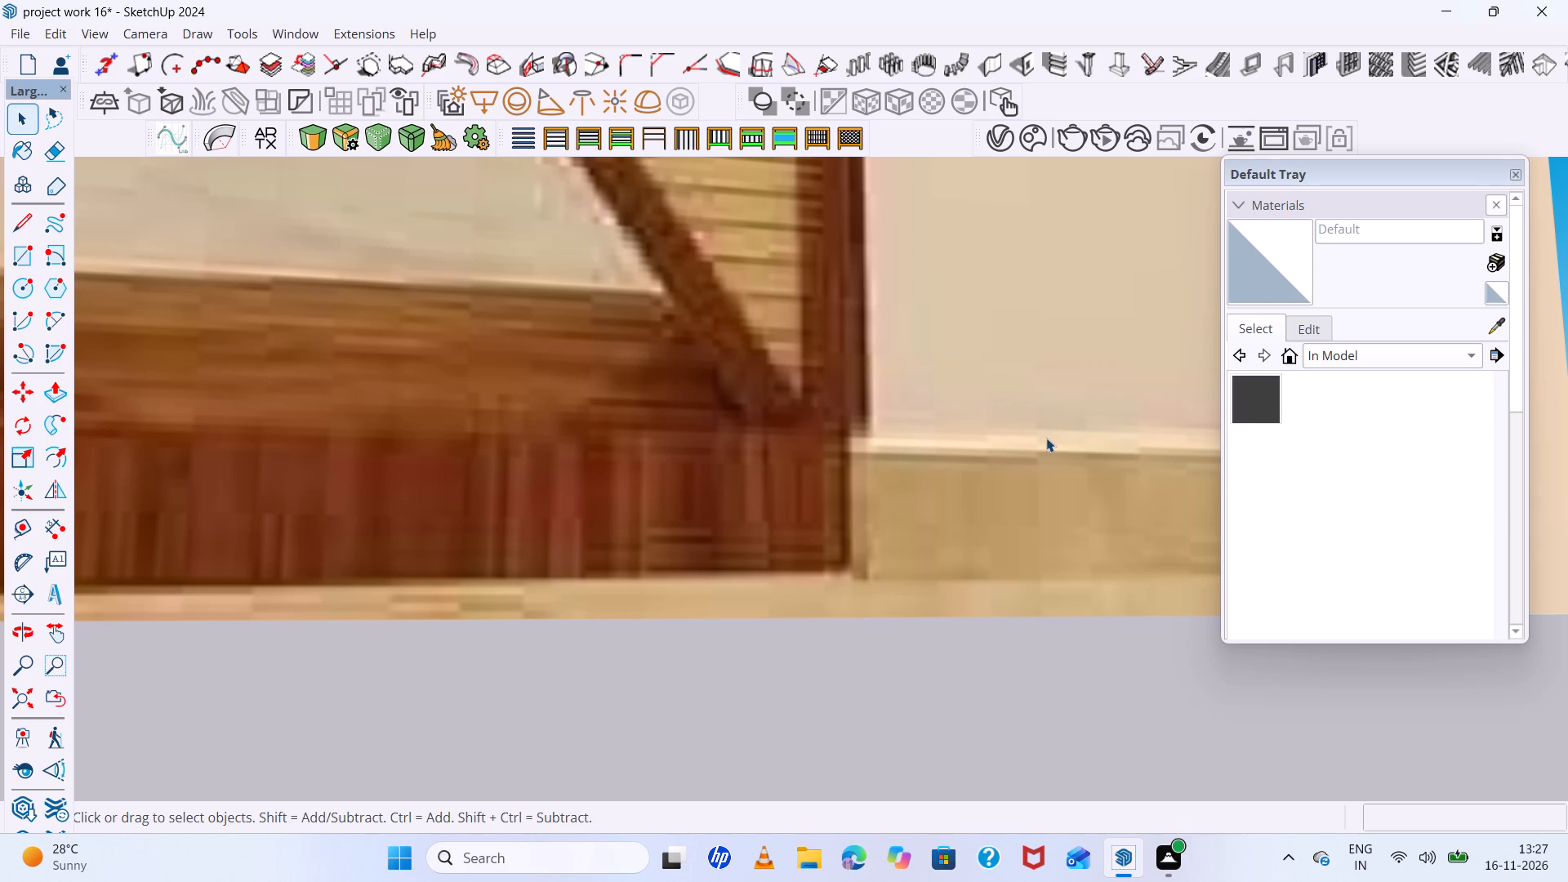
scroll(1046, 438, down, 10)
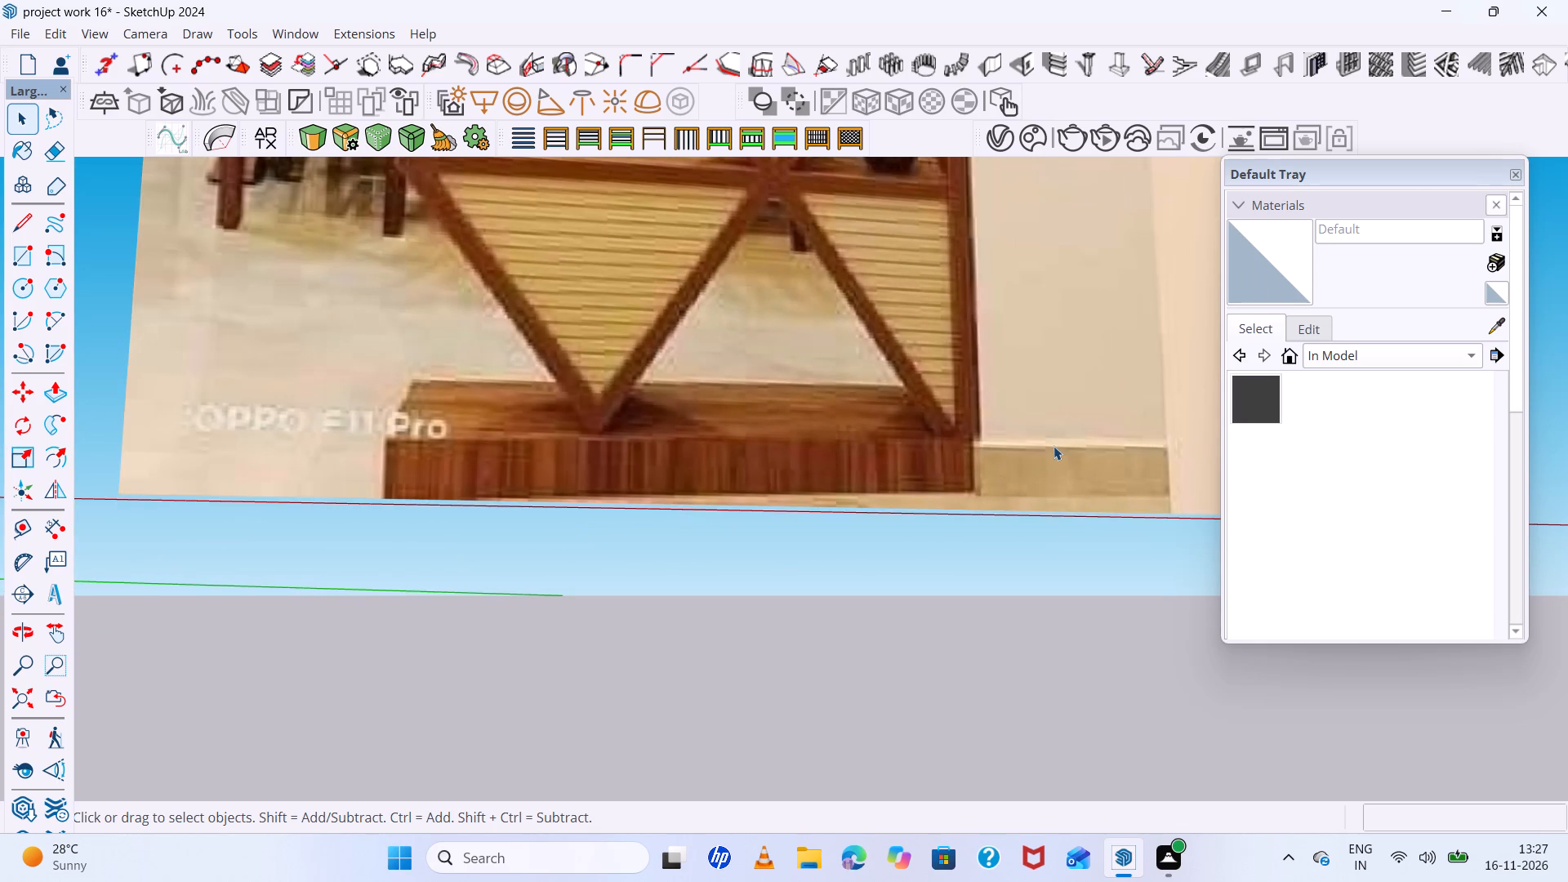
Compare the diamond lattice panel's base and lower triangles with those of the partition in the reference image.
scroll(1053, 446, down, 11)
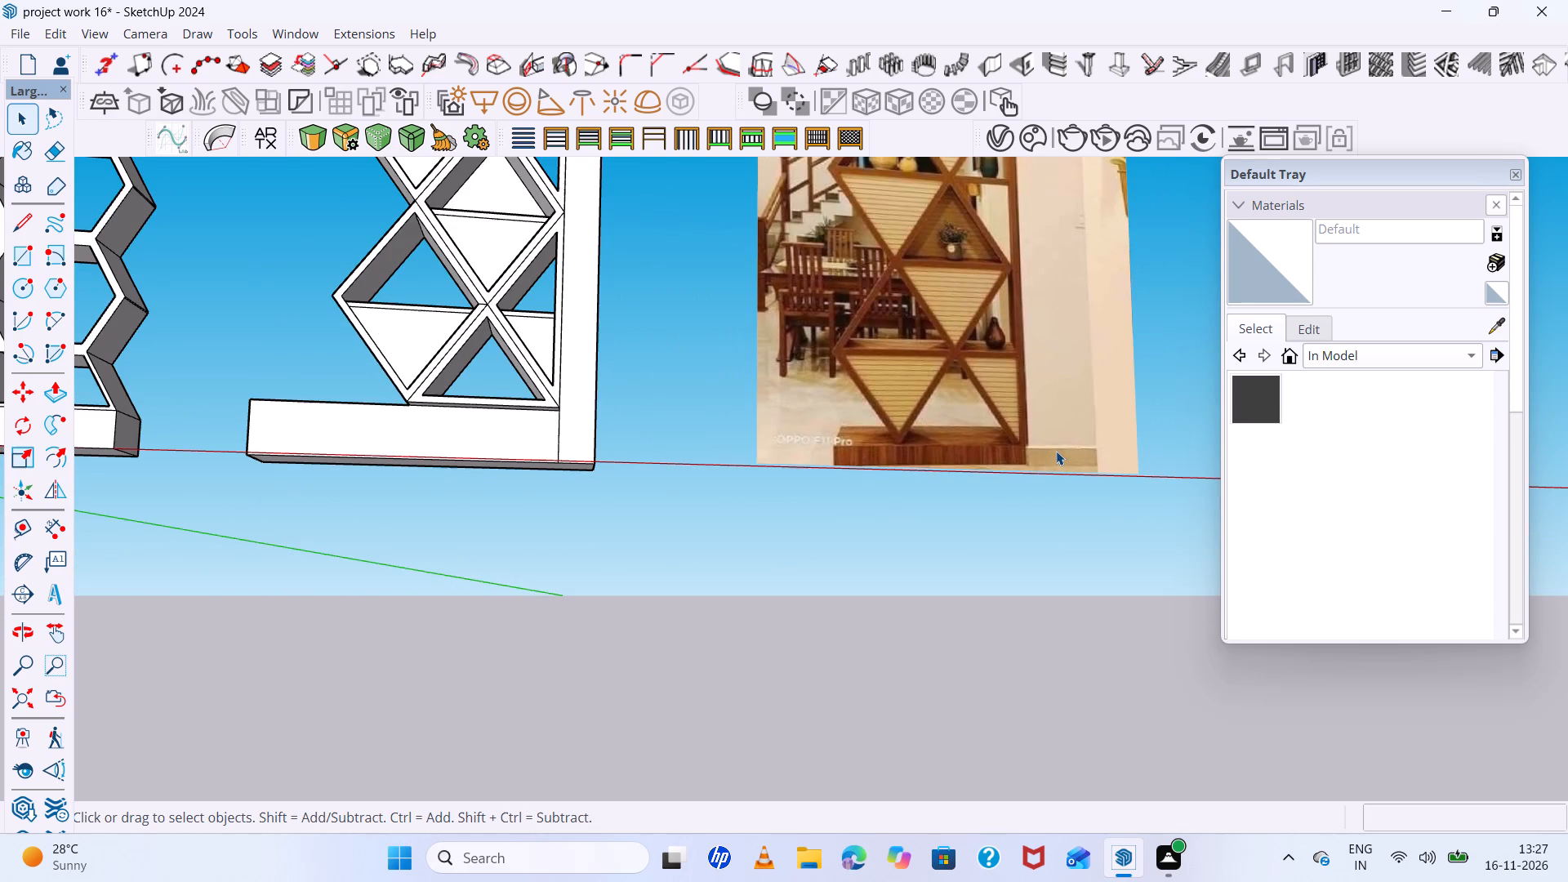
scroll(1056, 451, down, 4)
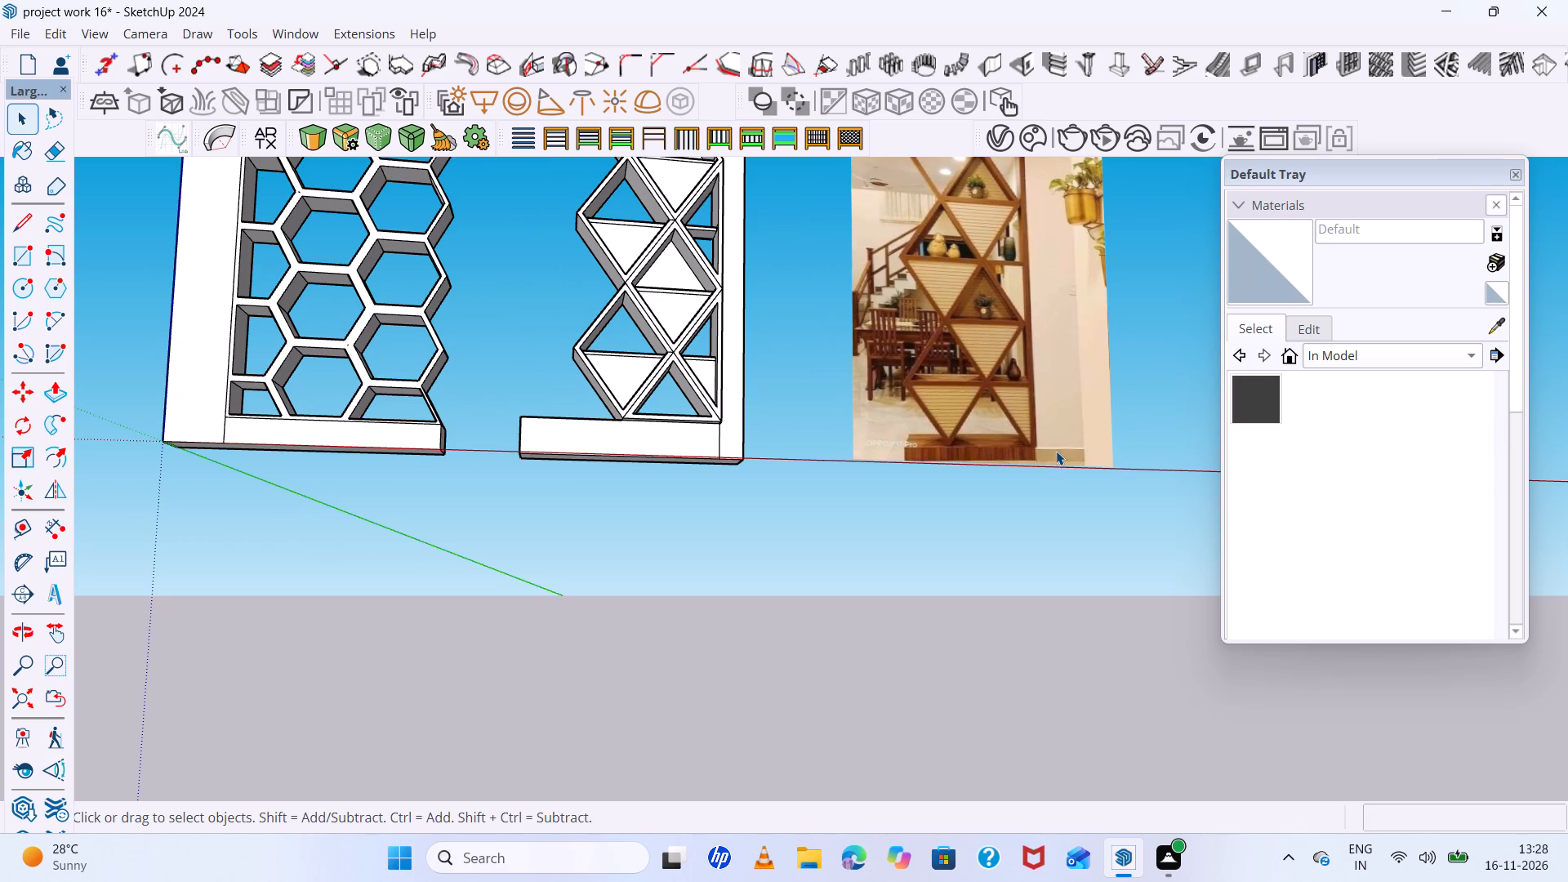
scroll(1056, 451, down, 1)
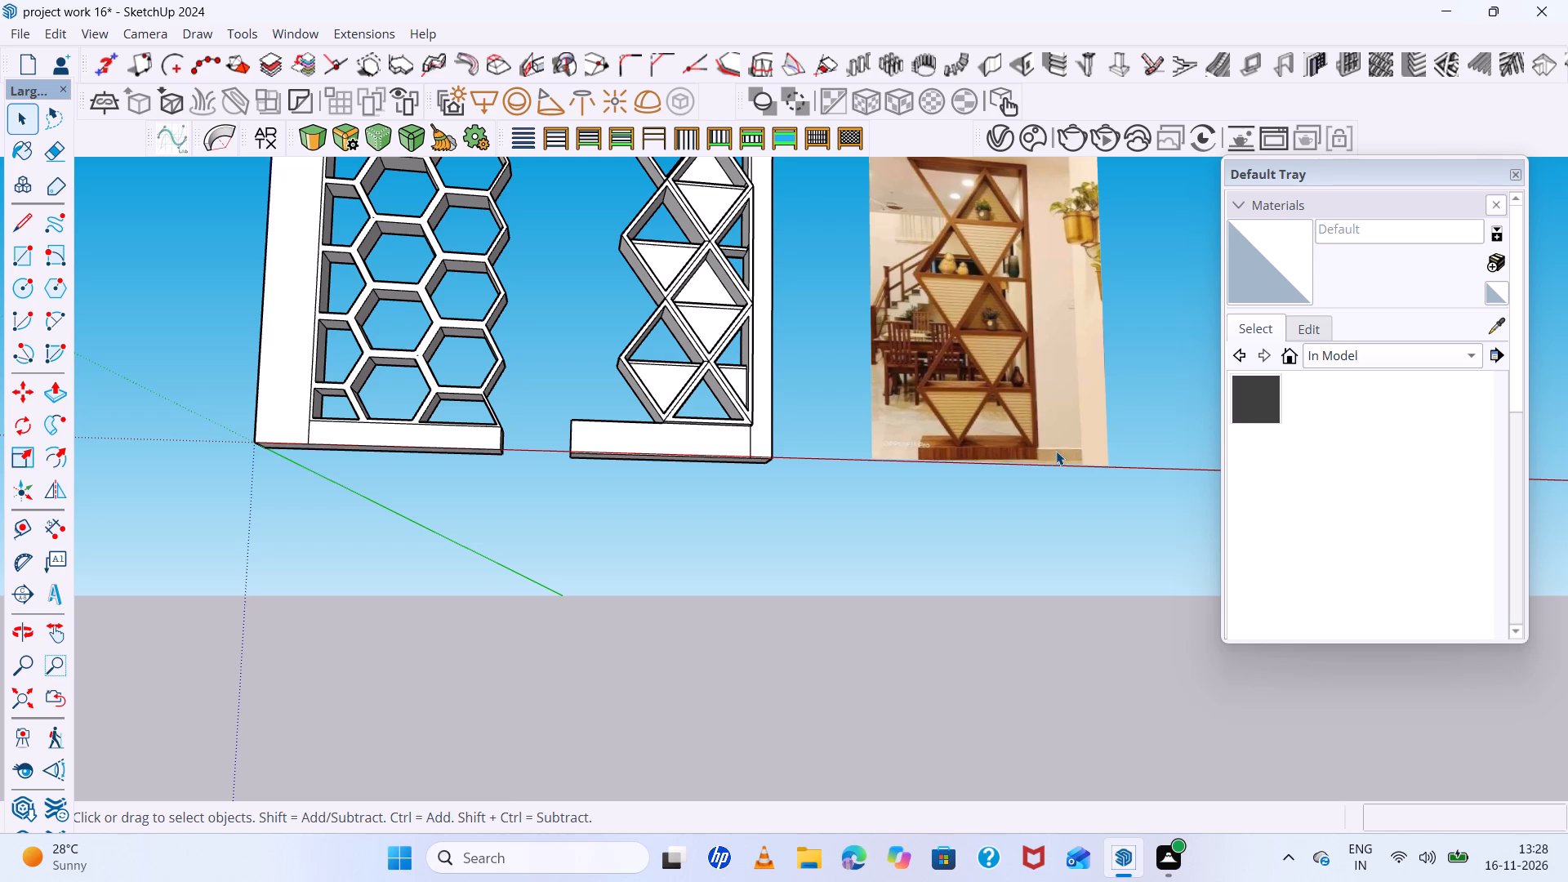
scroll(1056, 451, down, 2)
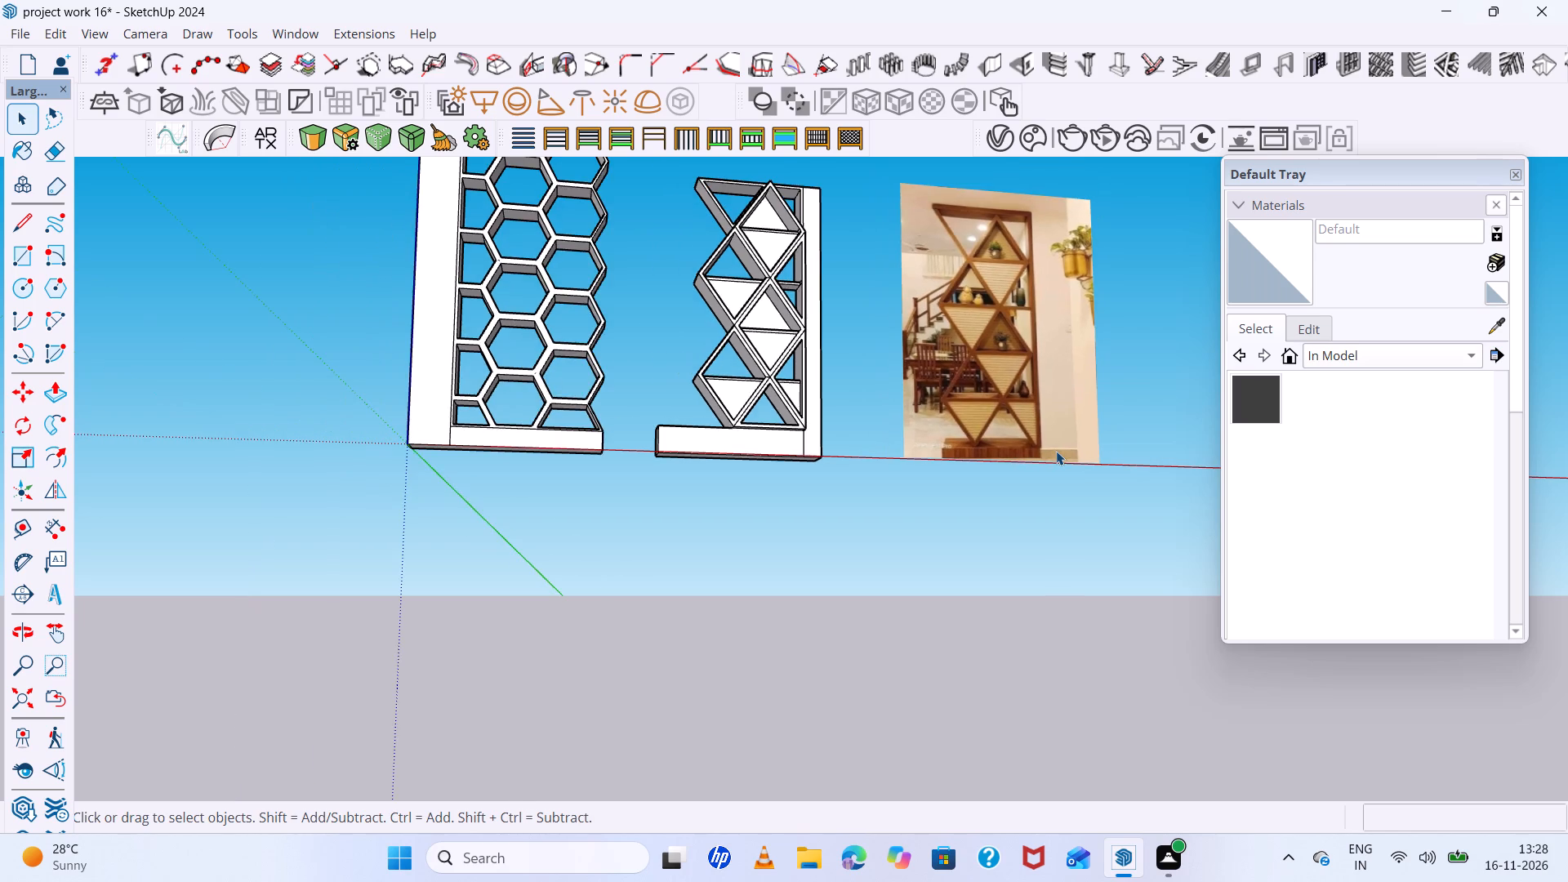
scroll(1056, 451, up, 3)
scroll(1056, 451, down, 4)
middle_drag(1063, 452, 1172, 508)
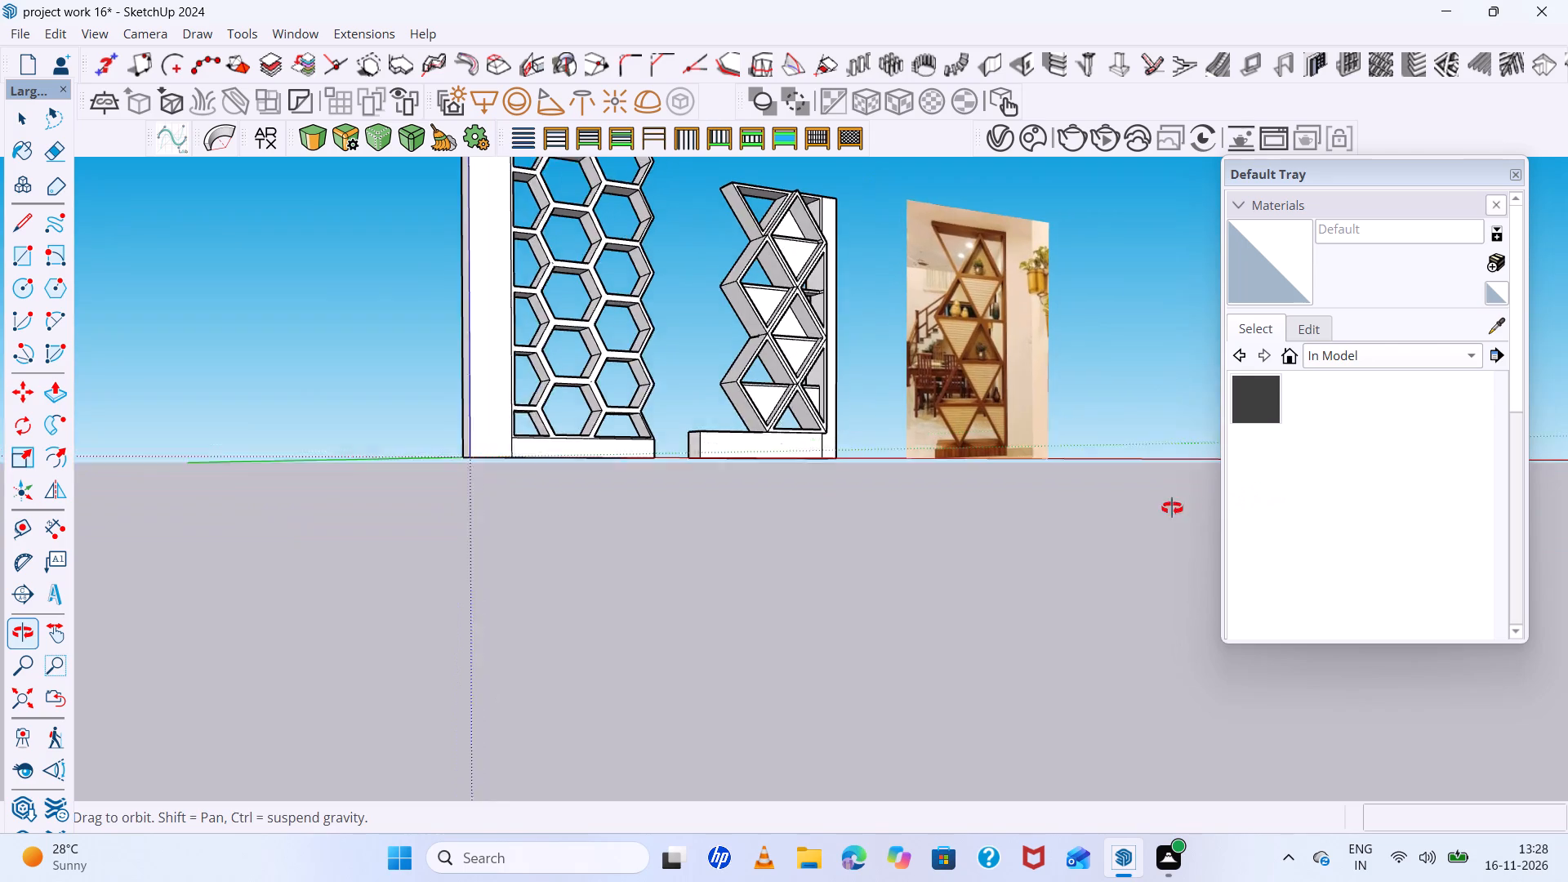
middle_drag(1172, 508, 1147, 511)
scroll(1146, 512, down, 7)
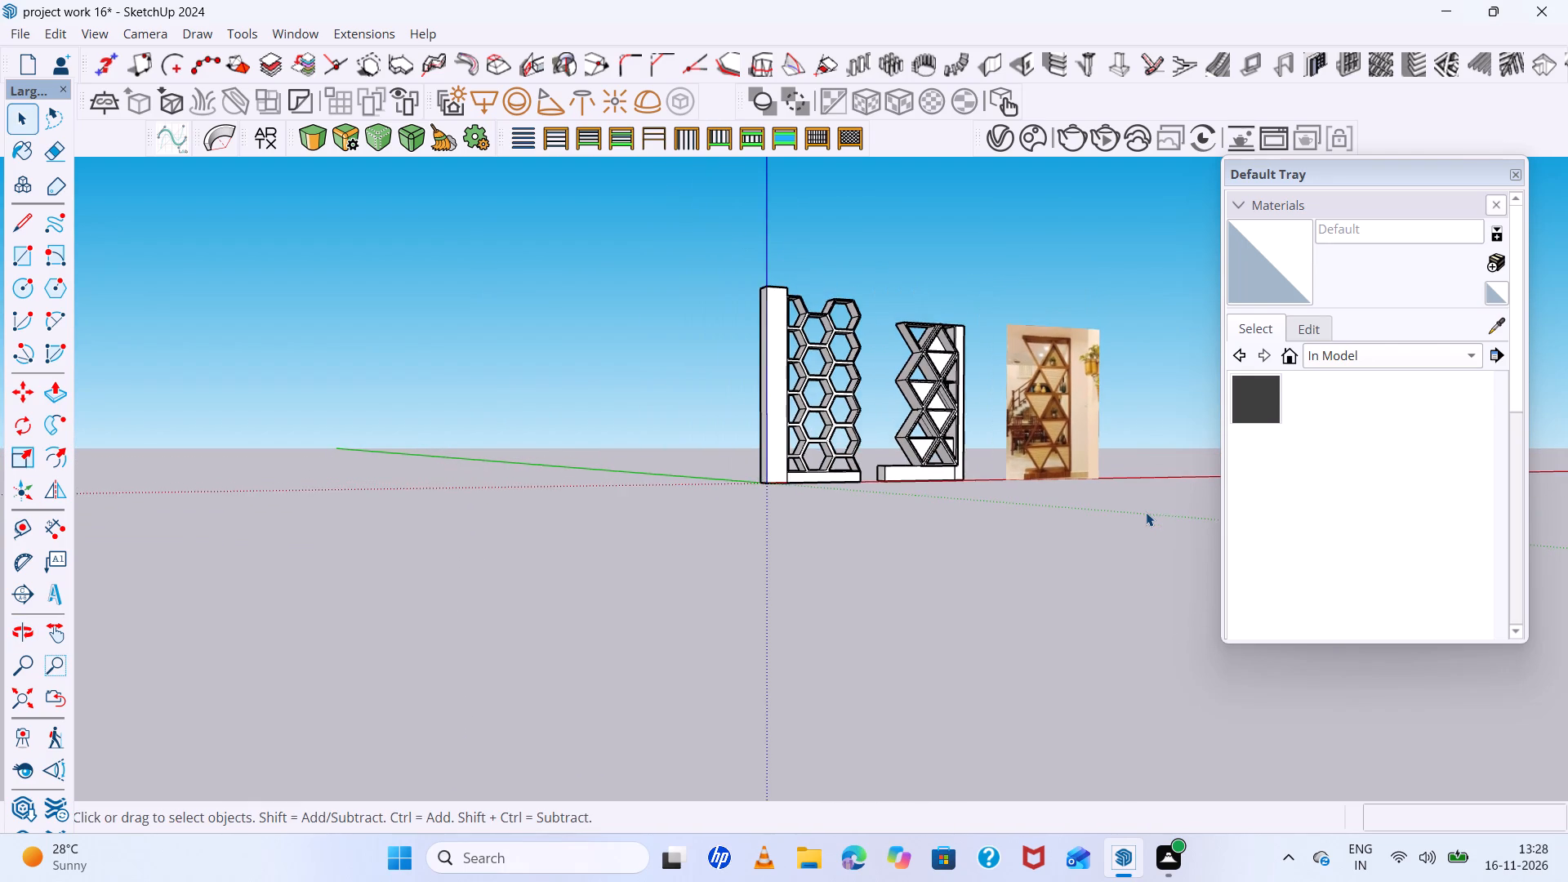
scroll(1146, 512, down, 5)
scroll(1146, 512, up, 13)
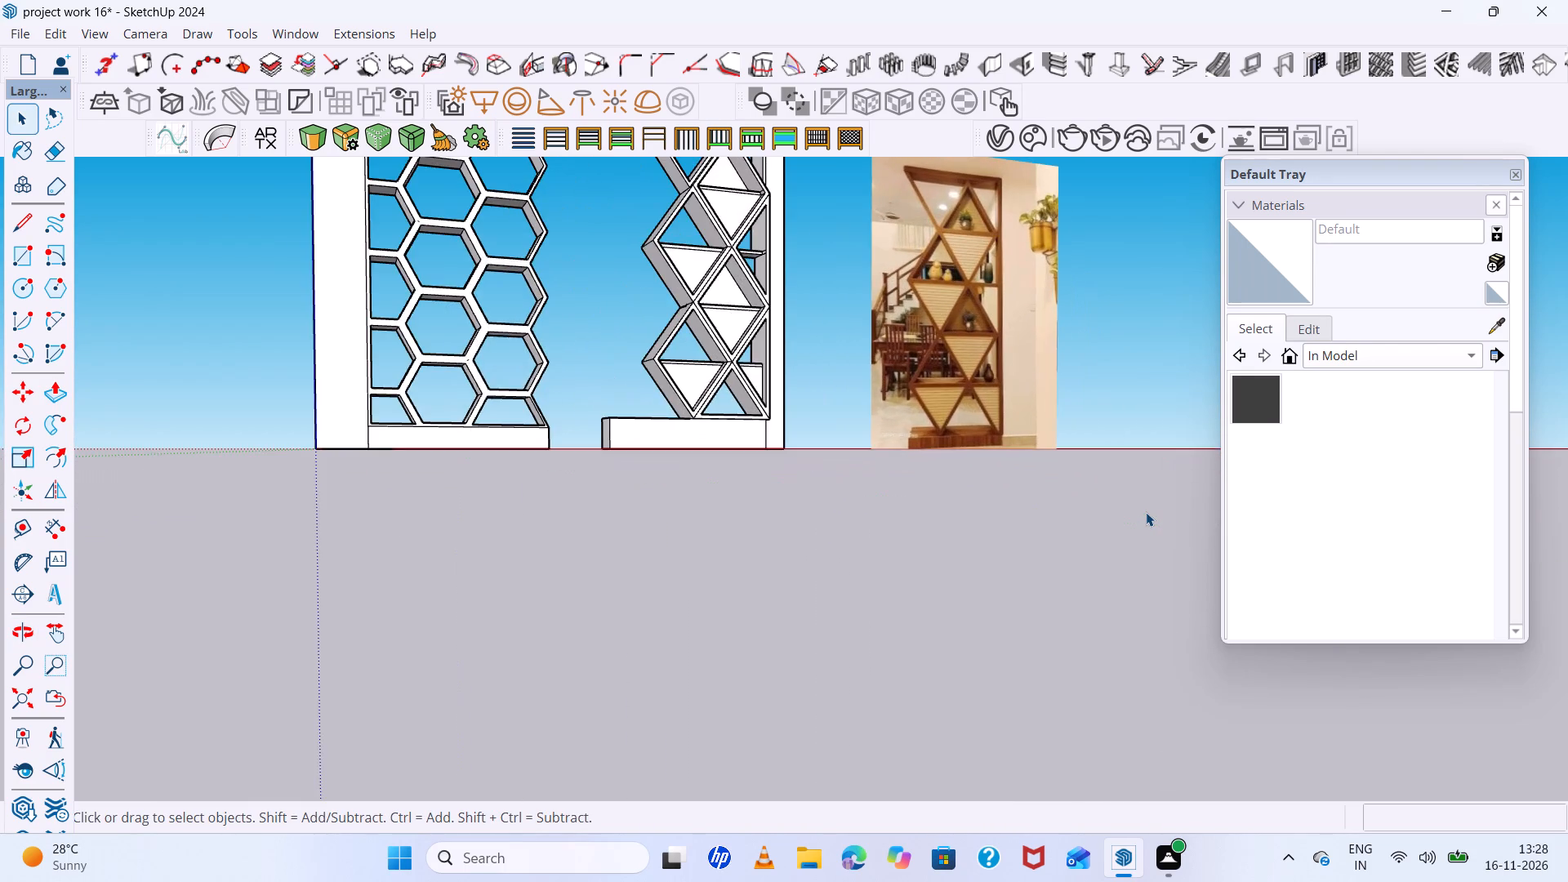
scroll(1146, 512, up, 5)
scroll(1146, 512, down, 3)
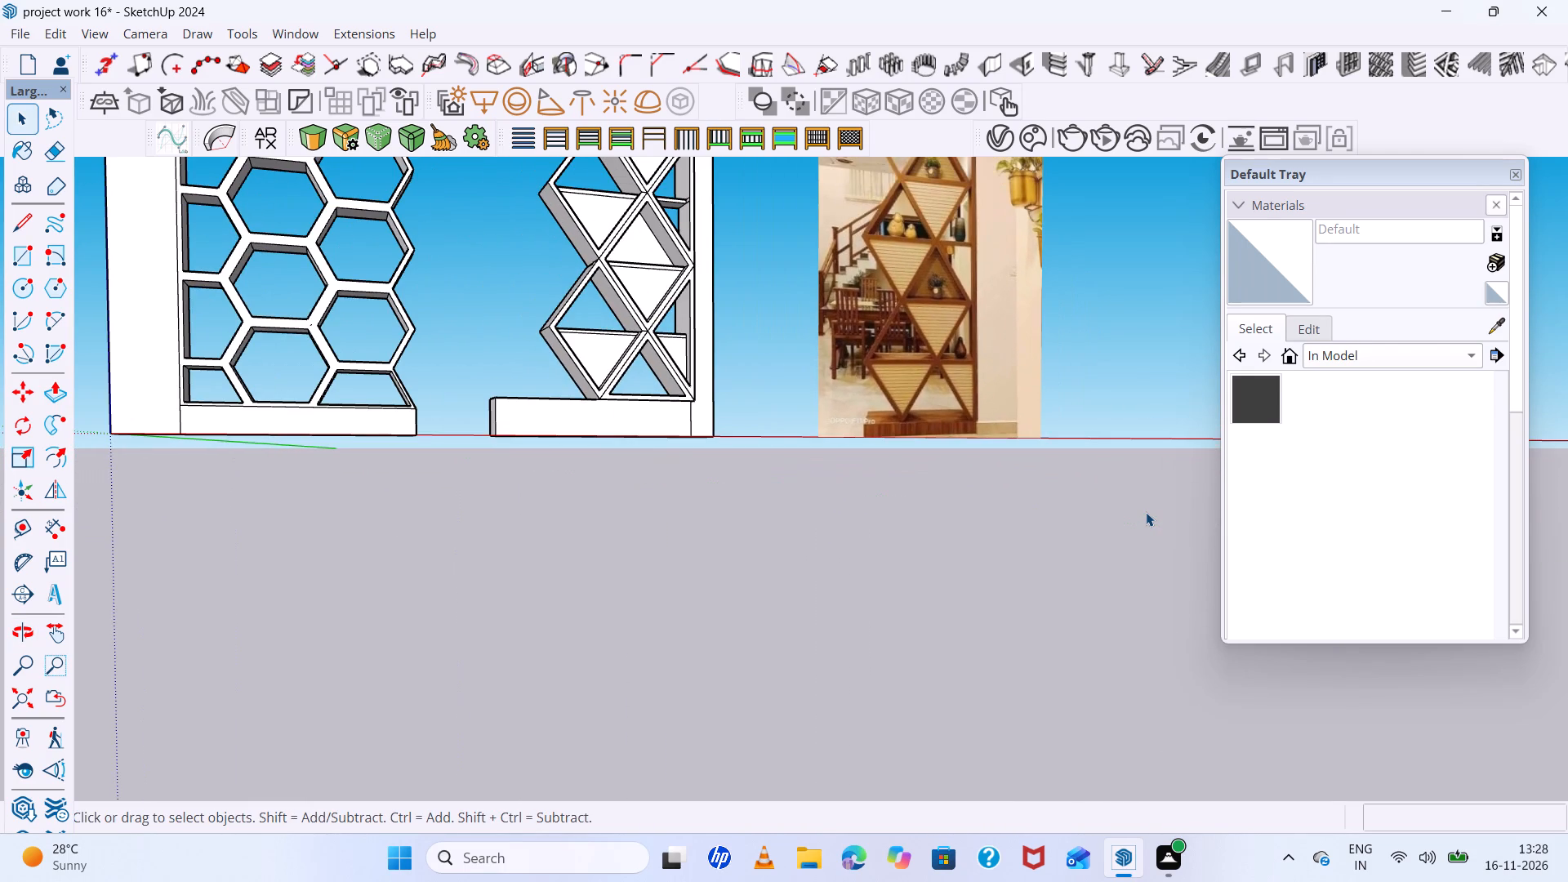
scroll(1146, 512, up, 3)
scroll(1146, 512, down, 2)
middle_drag(1156, 510, 1225, 511)
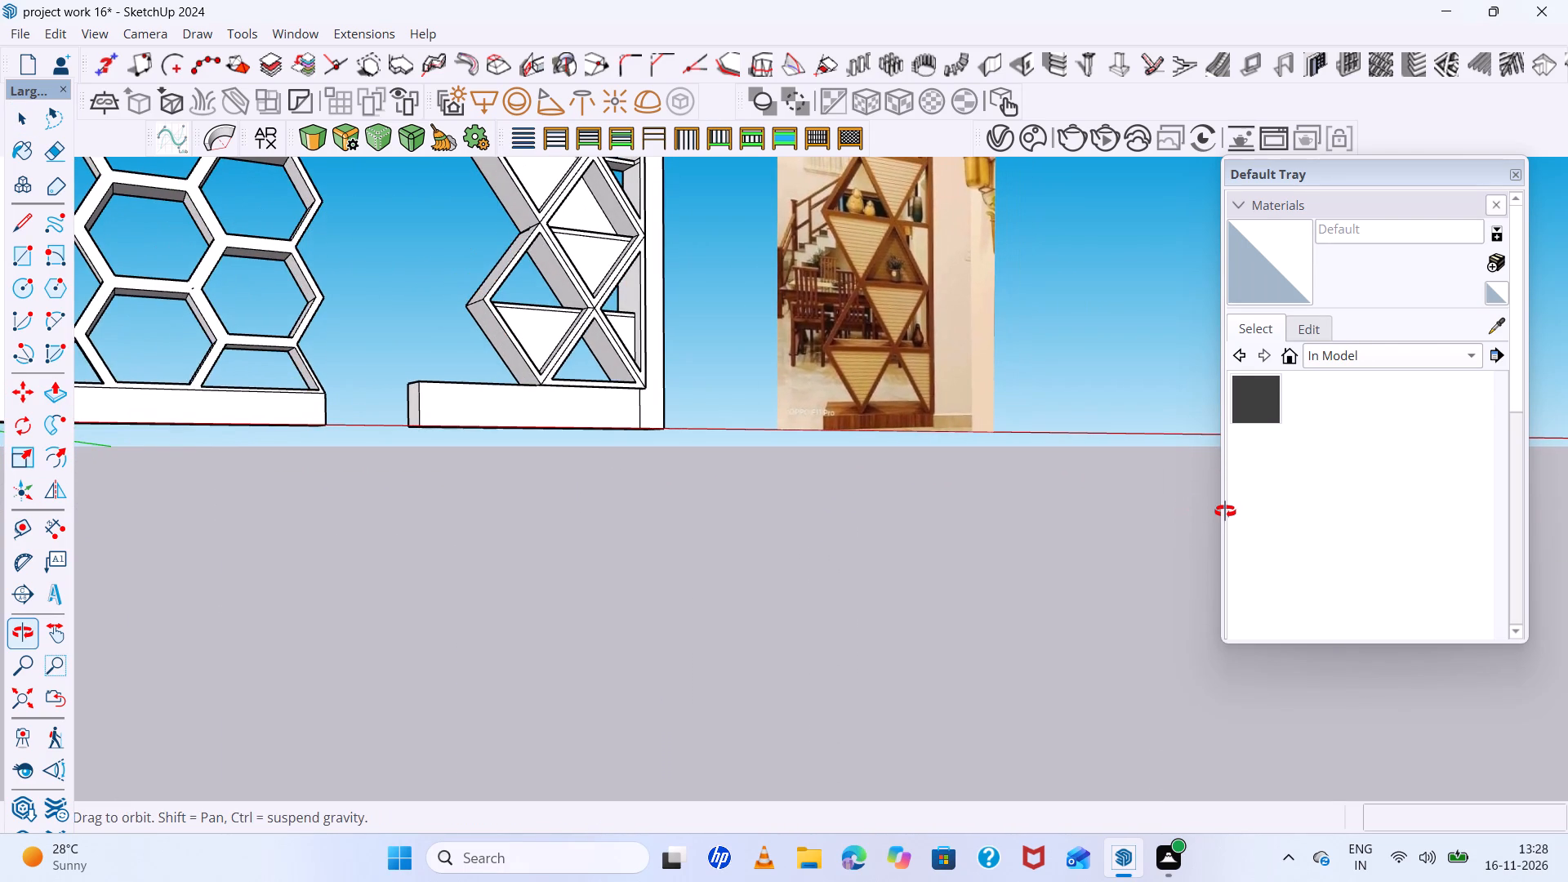
middle_drag(1225, 511, 1185, 511)
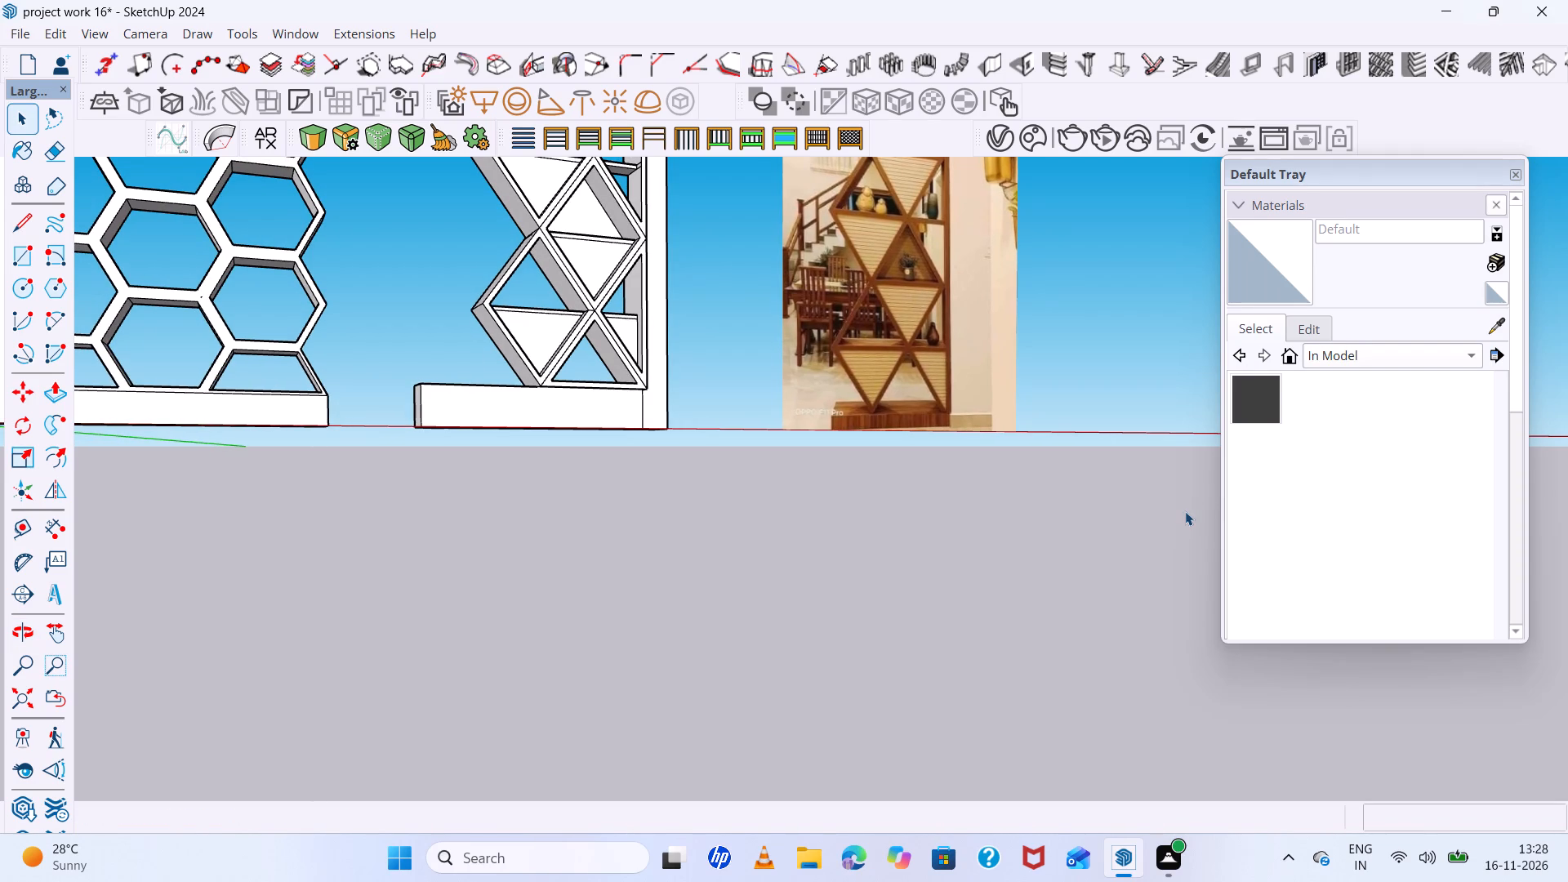
scroll(1185, 511, up, 5)
scroll(1184, 511, down, 4)
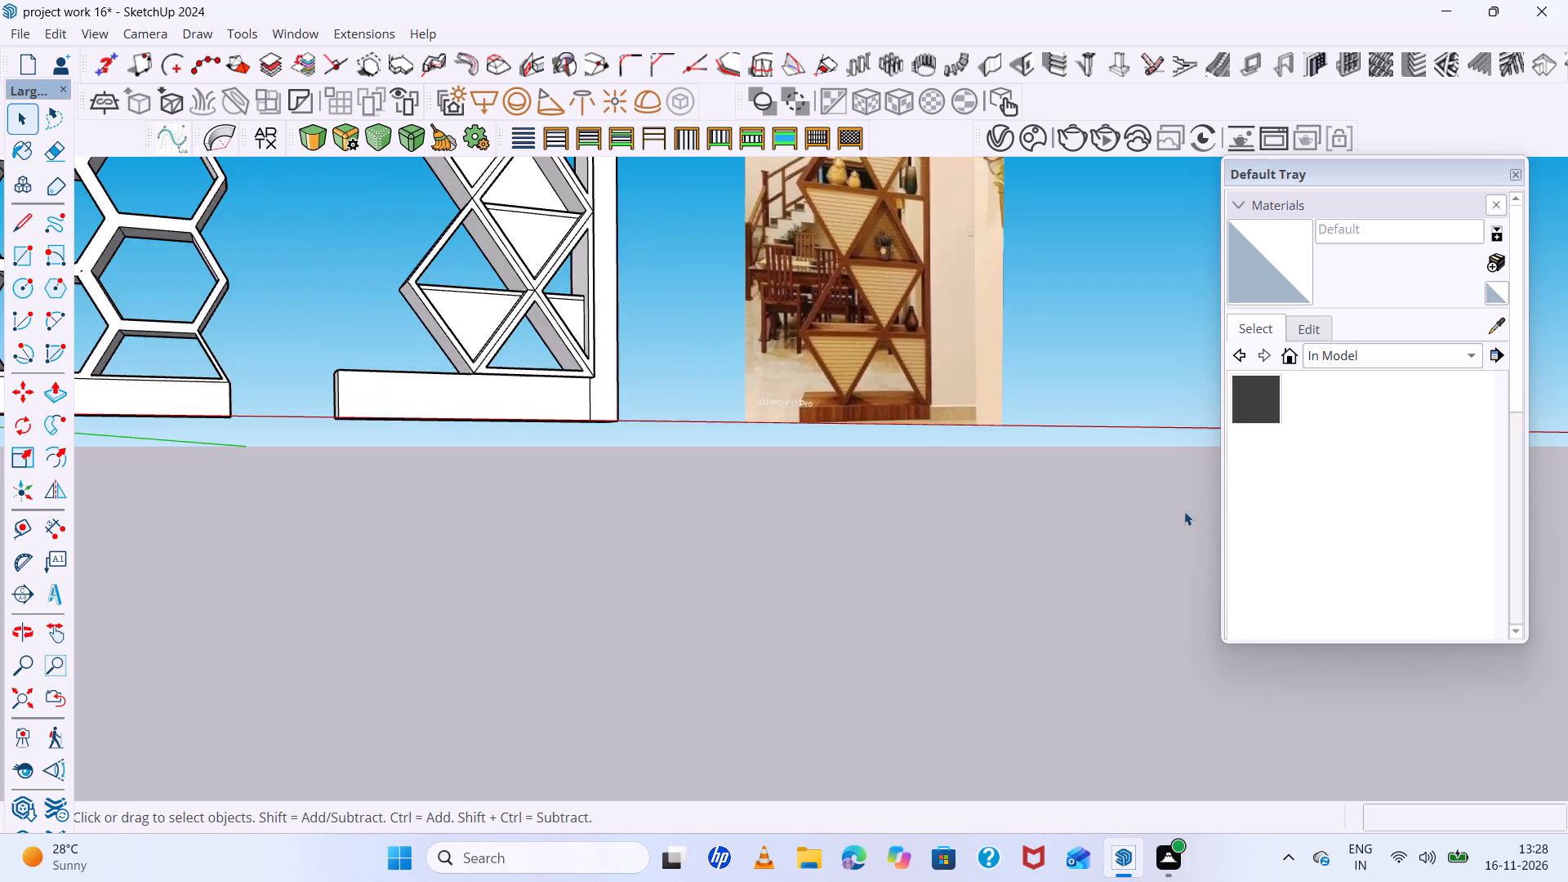
middle_drag(1184, 511, 1118, 524)
scroll(581, 365, up, 7)
scroll(575, 345, down, 1)
middle_drag(575, 345, 457, 456)
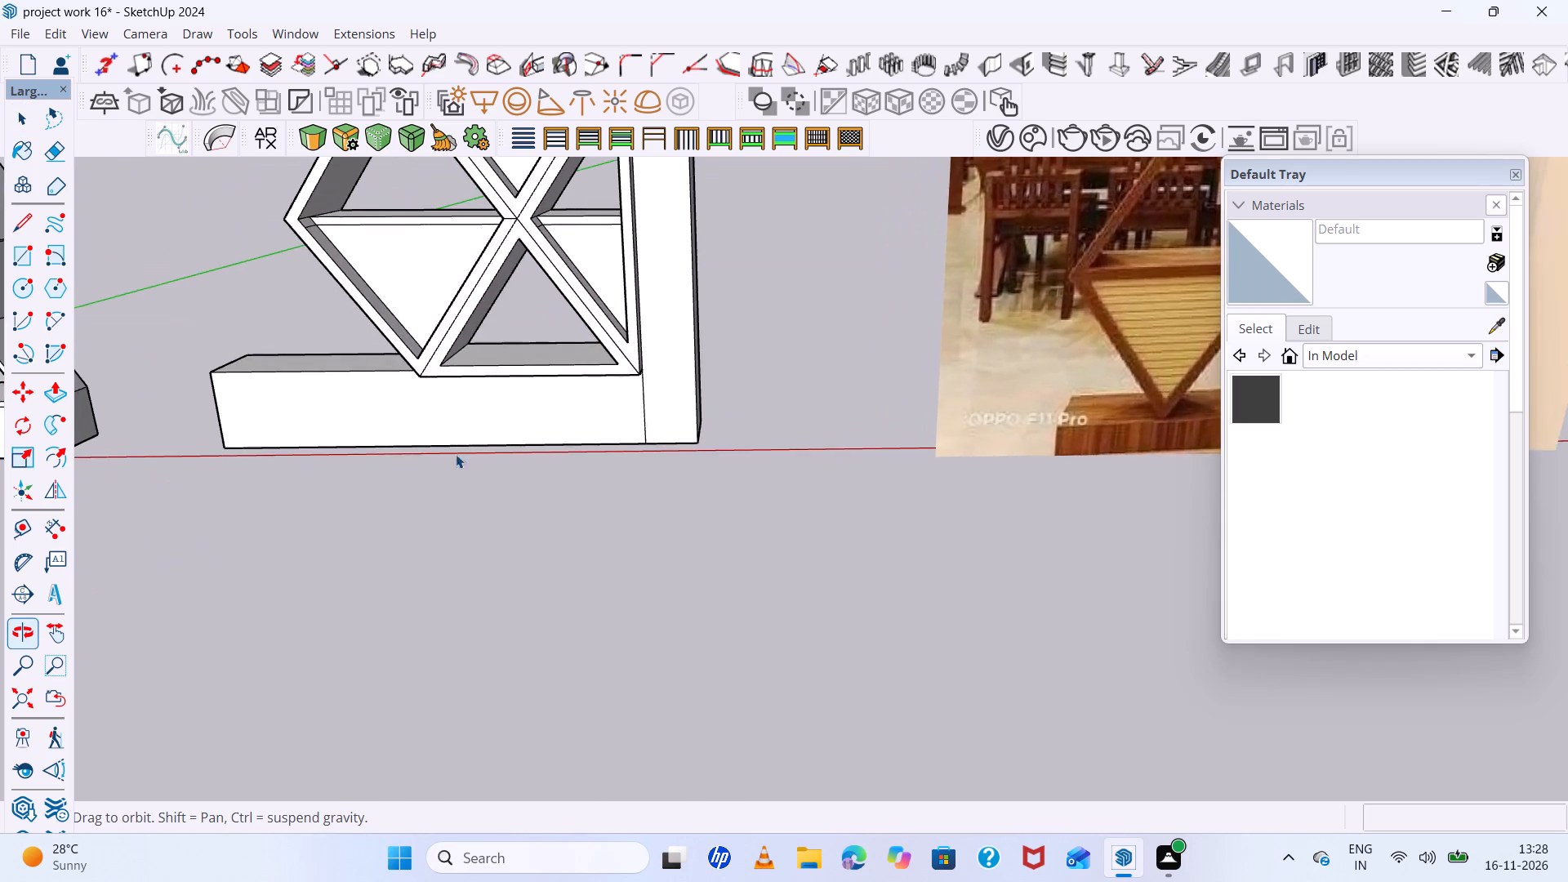
scroll(485, 399, down, 7)
middle_drag(546, 410, 596, 203)
scroll(799, 376, up, 6)
scroll(924, 430, up, 6)
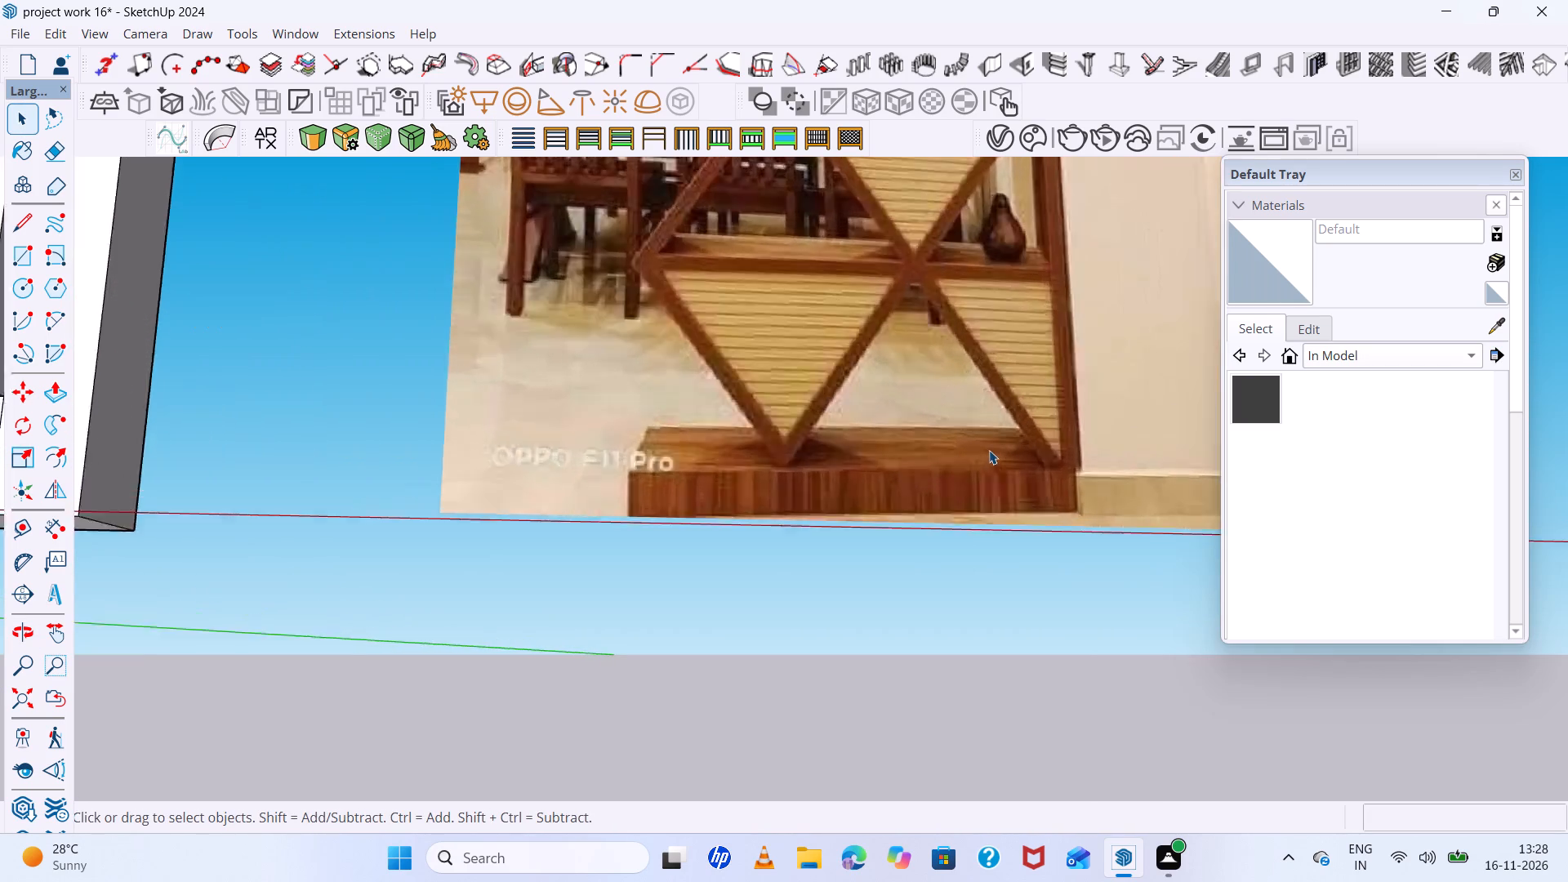
scroll(989, 450, up, 1)
scroll(989, 450, down, 13)
scroll(828, 403, down, 6)
middle_drag(828, 406, 923, 525)
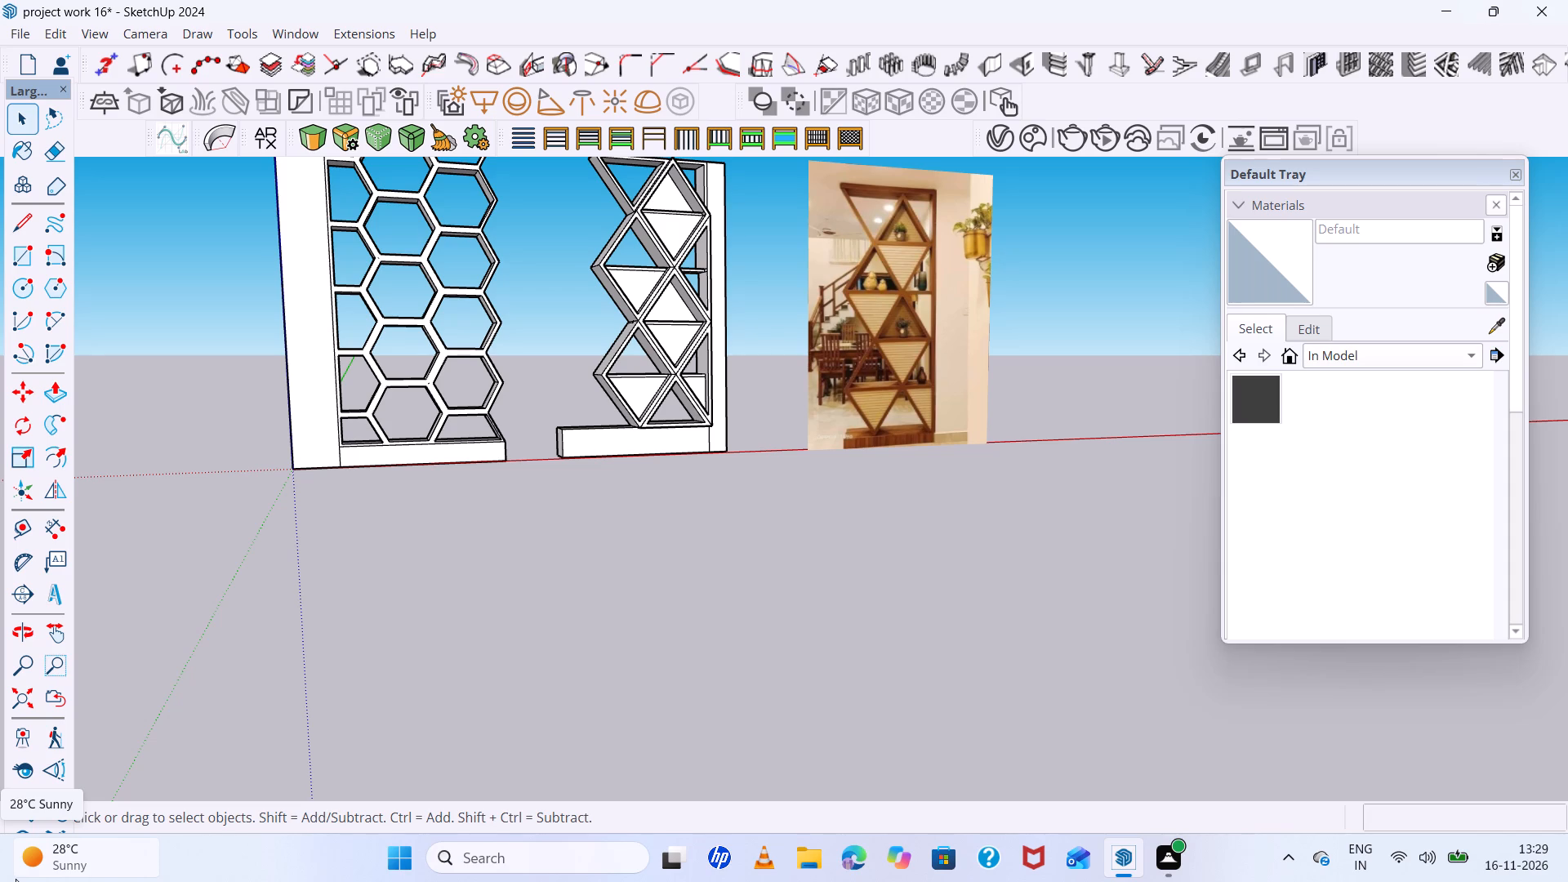
Inspect the honeycomb and diamond lattice panels from several angles alongside the reference image.
scroll(16, 879, up, 3)
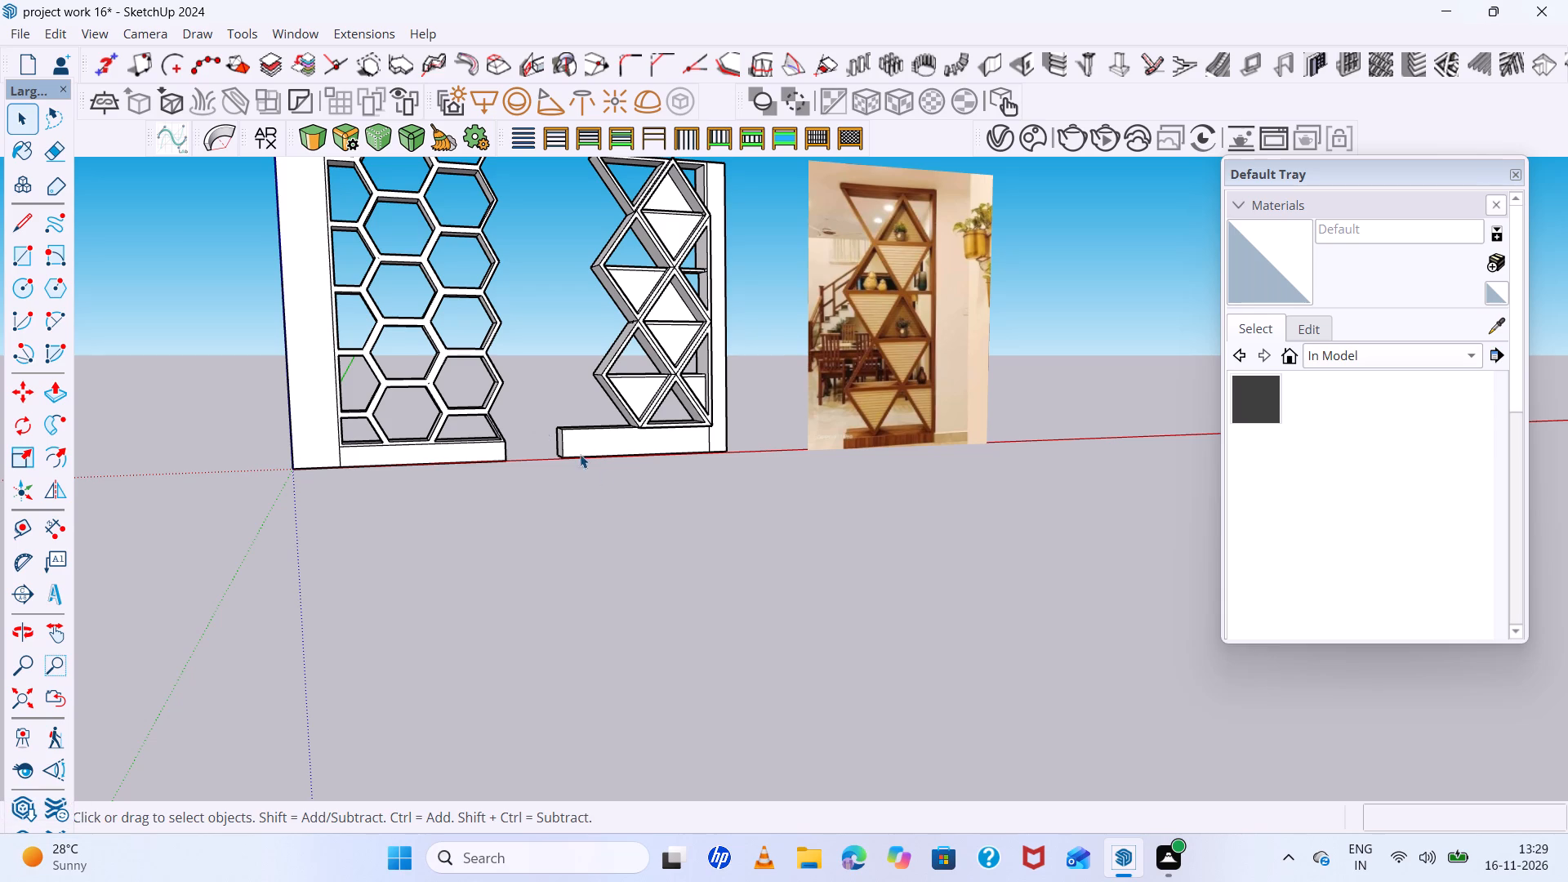
scroll(729, 513, up, 6)
scroll(729, 494, down, 6)
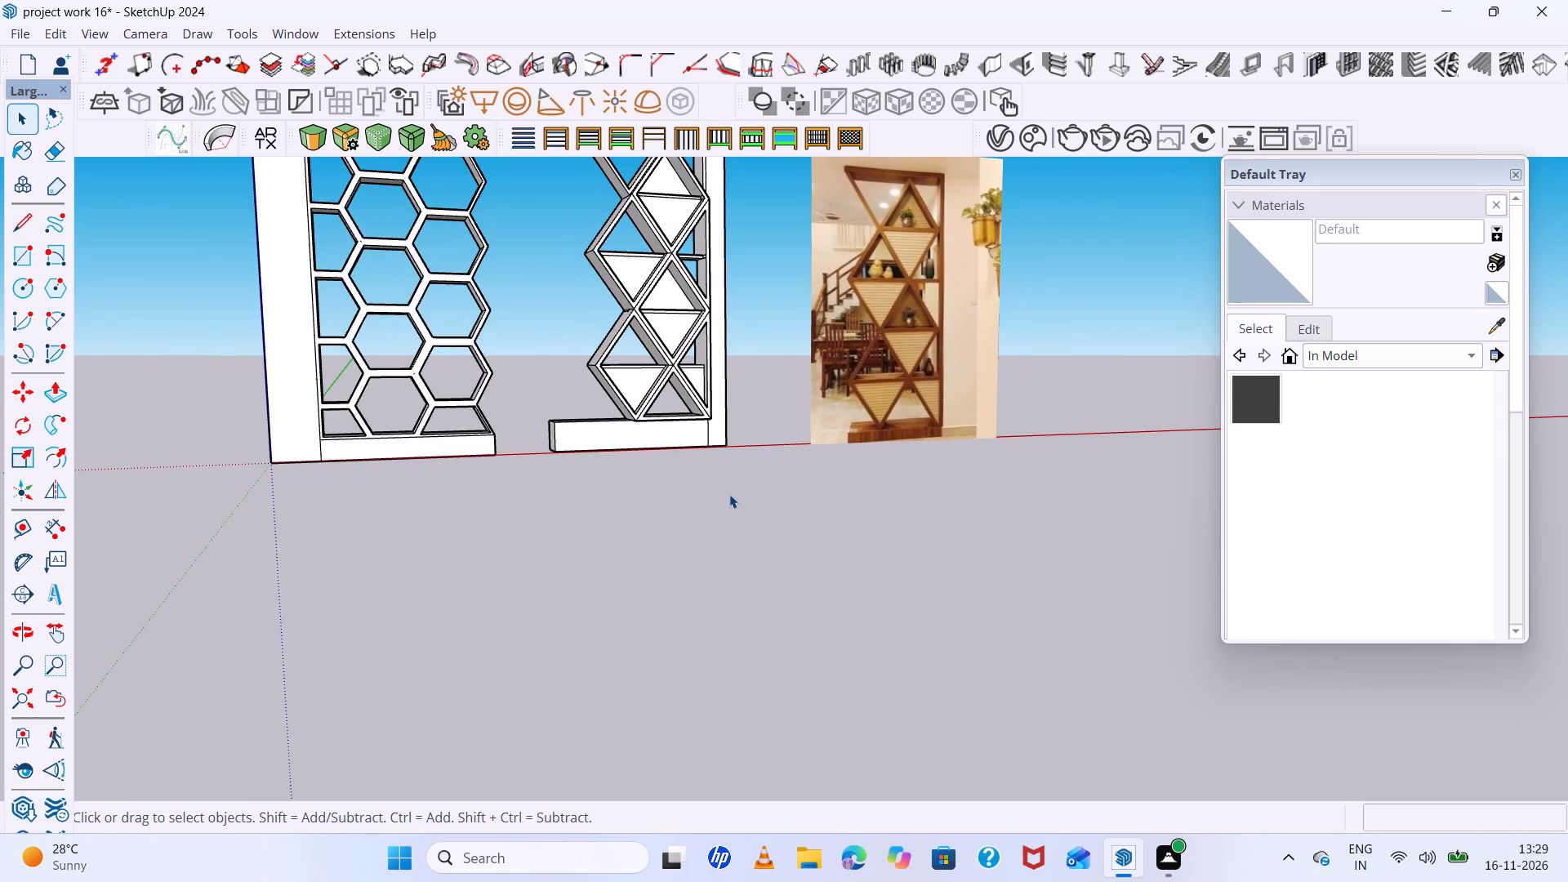
scroll(726, 494, down, 1)
middle_drag(726, 491, 376, 272)
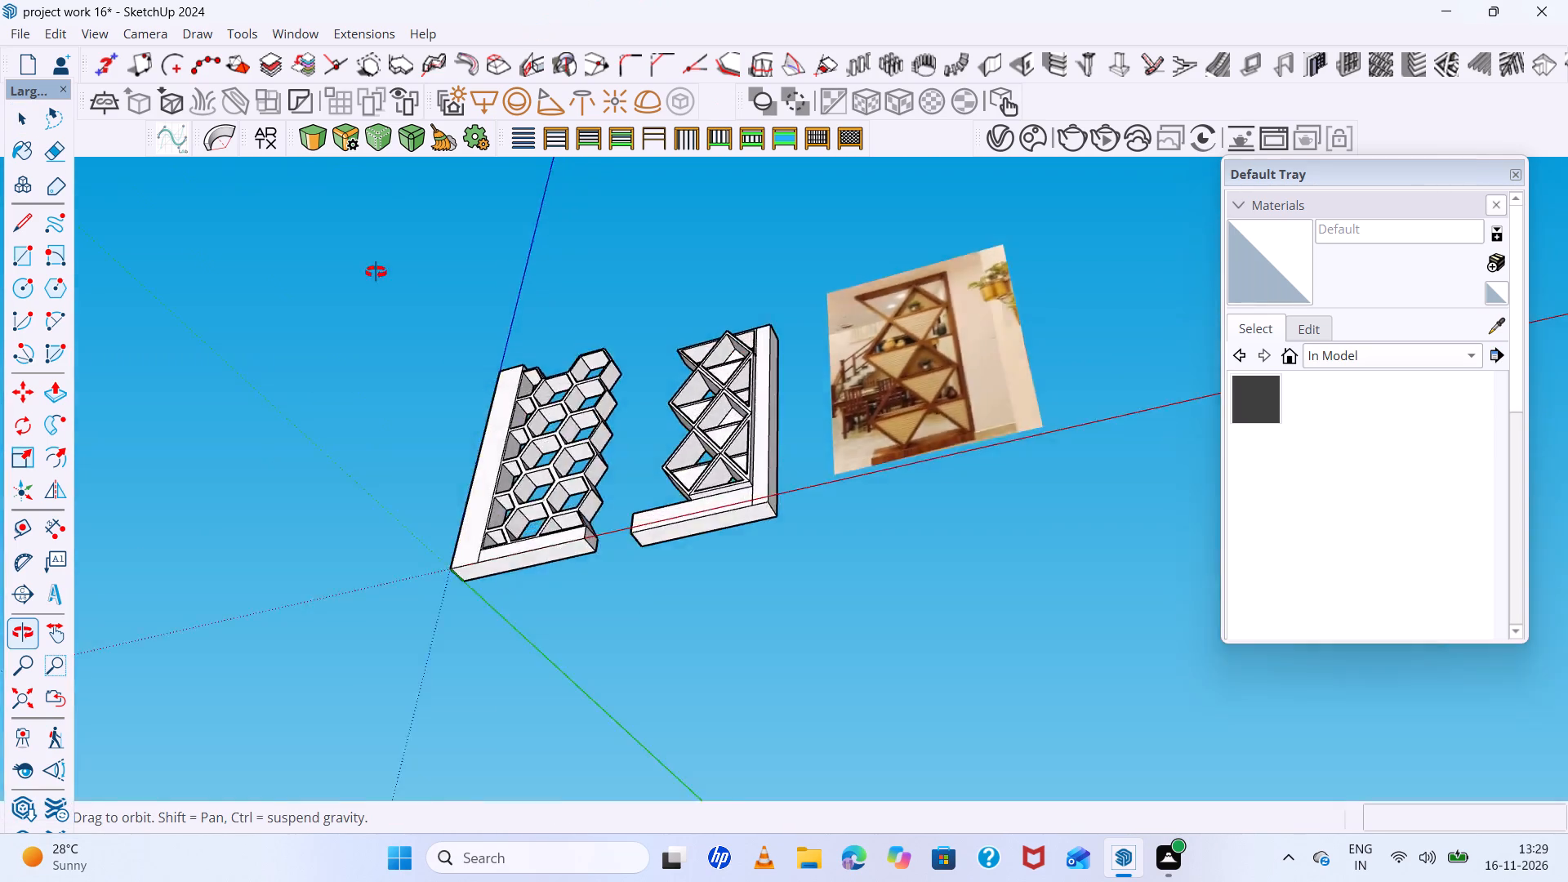
middle_drag(376, 272, 595, 632)
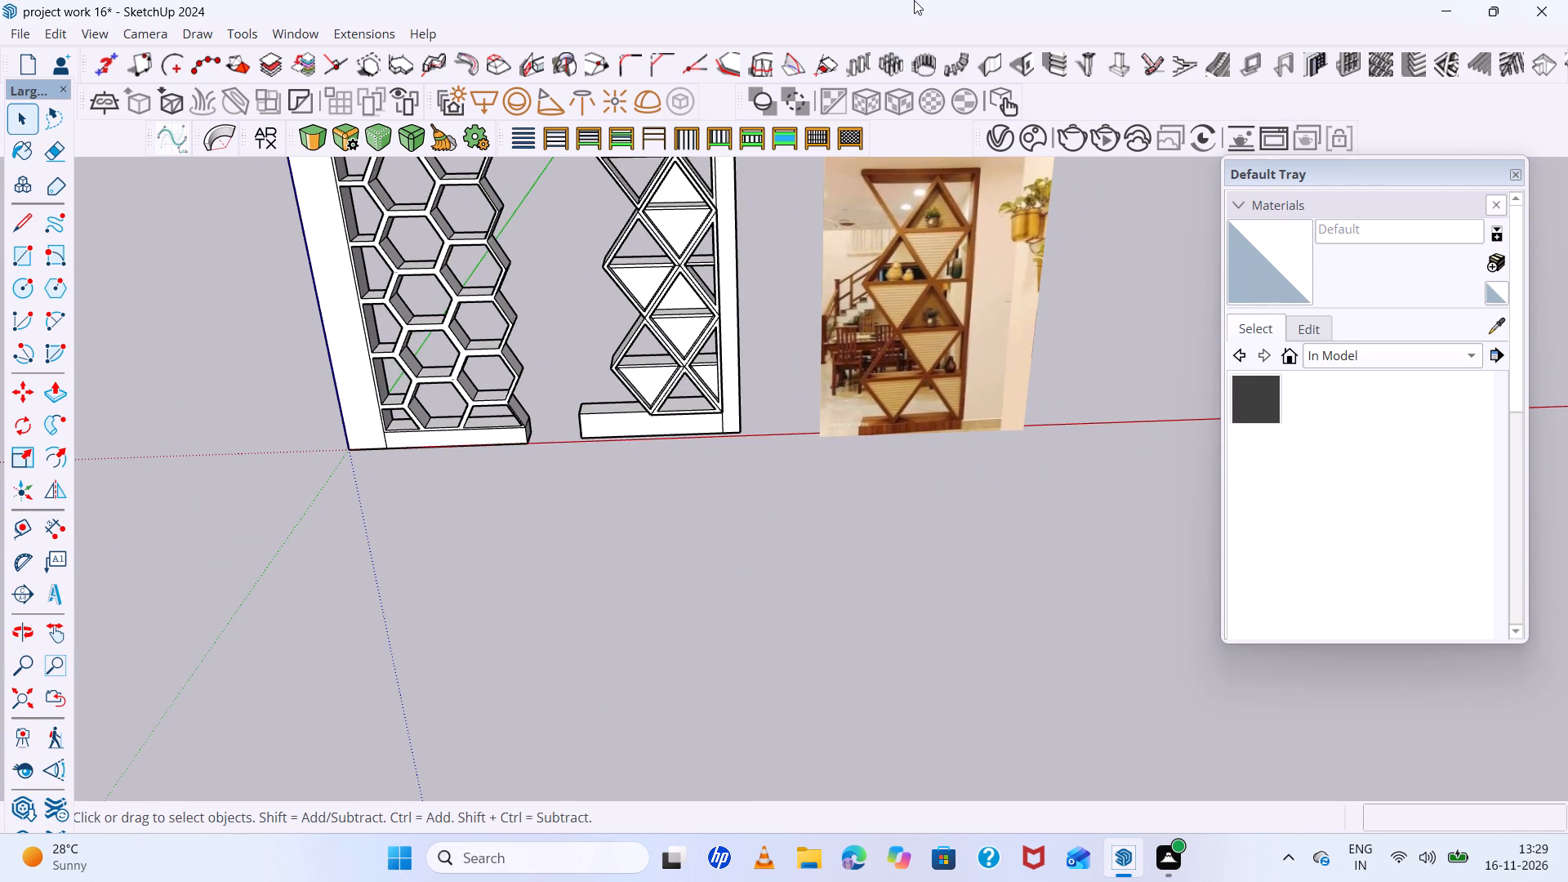
scroll(913, 8, down, 1)
scroll(808, 282, down, 4)
scroll(883, 567, down, 5)
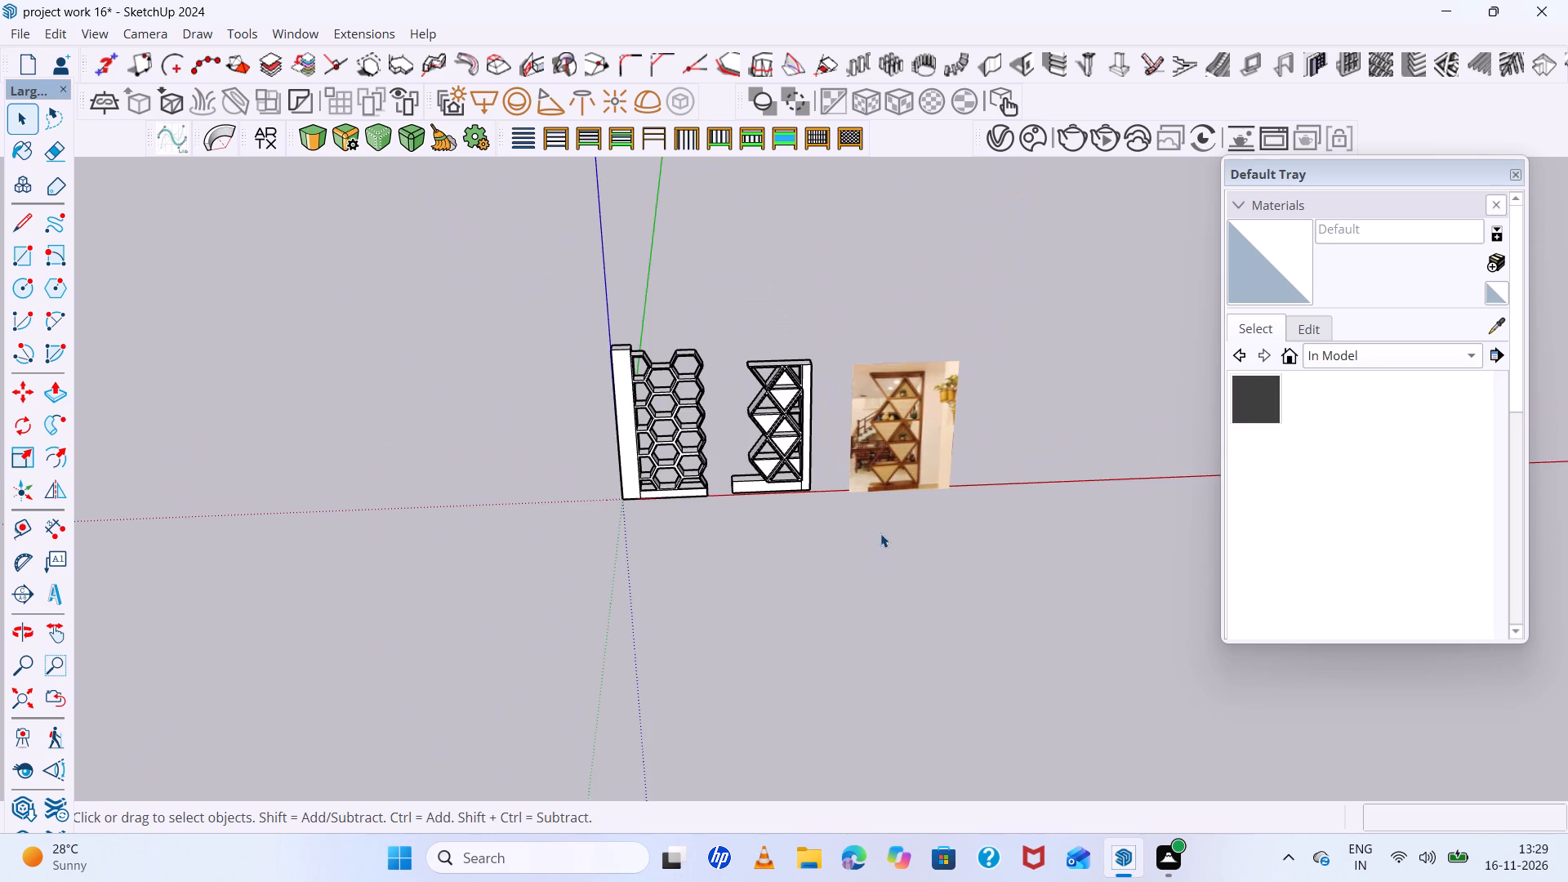
scroll(881, 519, up, 1)
middle_drag(883, 517, 847, 291)
scroll(663, 376, up, 5)
scroll(750, 340, up, 6)
scroll(752, 336, down, 12)
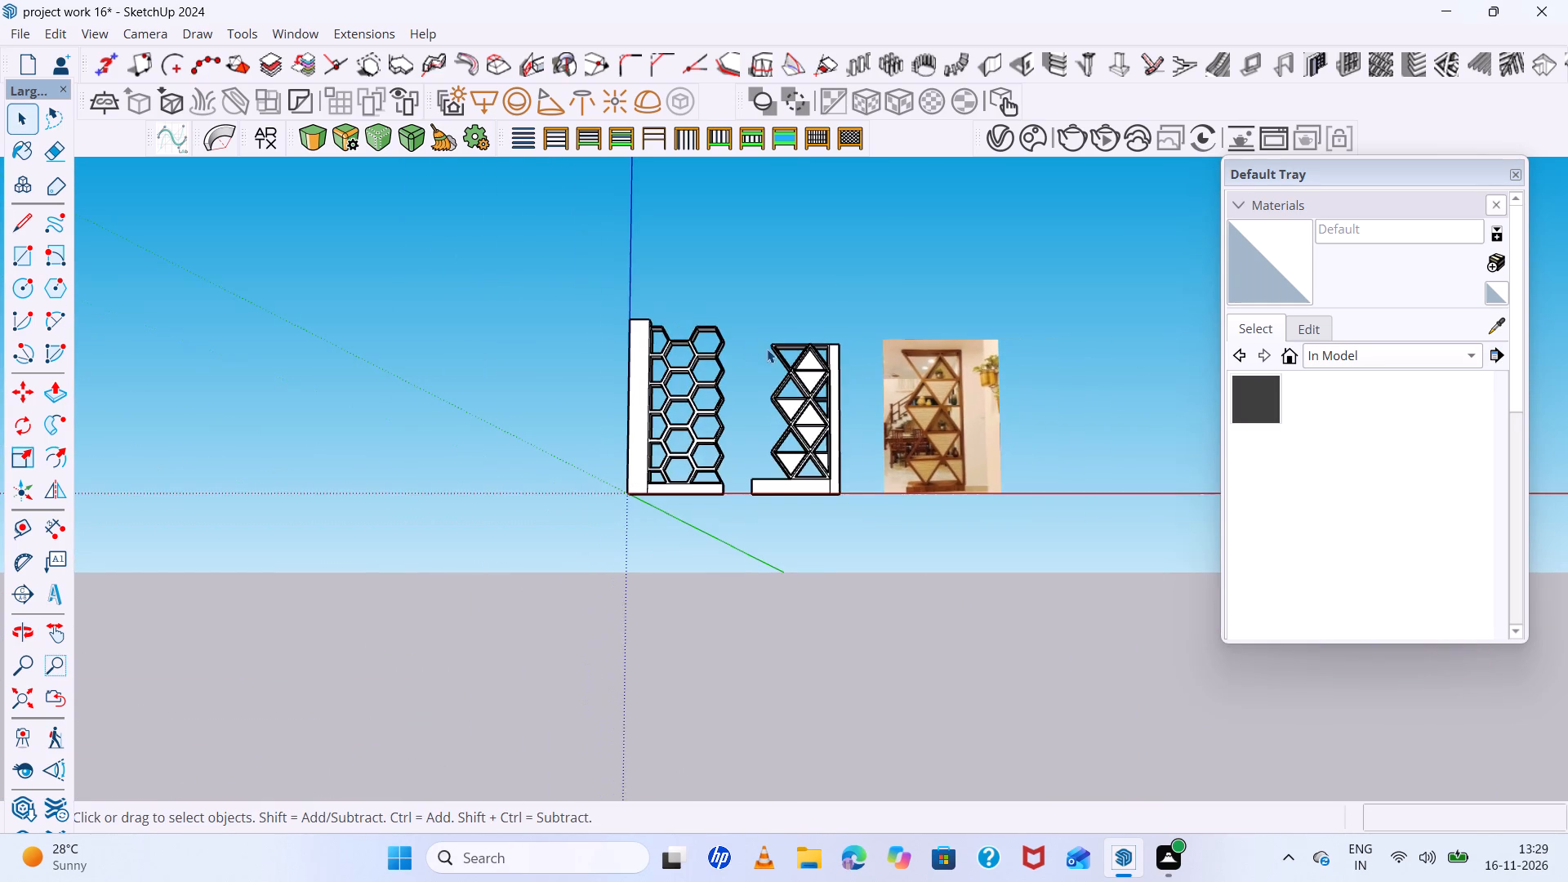
scroll(1329, 797, up, 1)
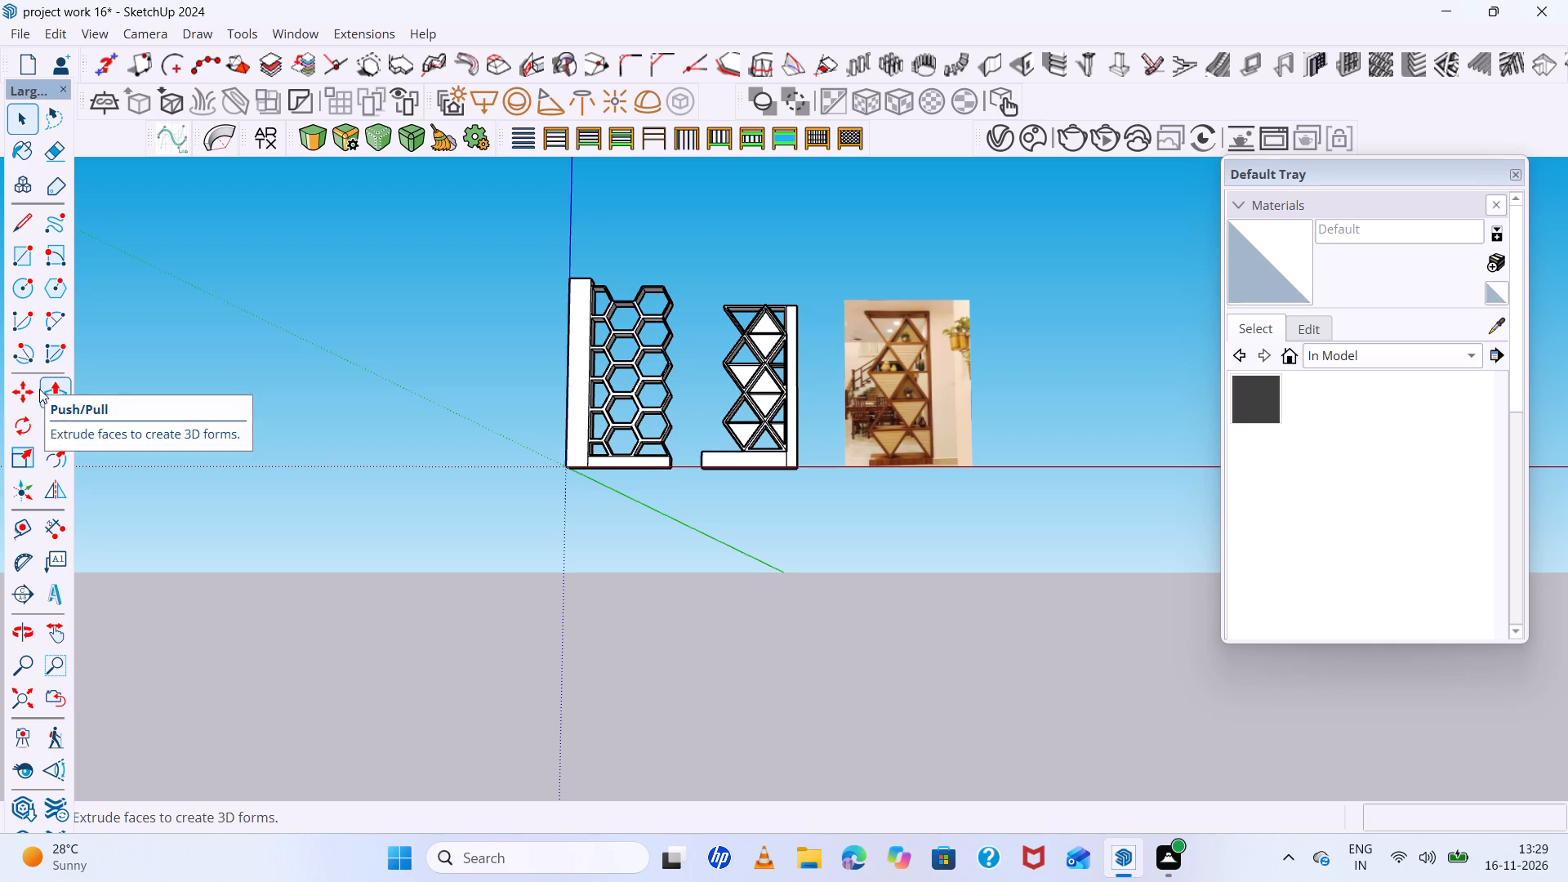
scroll(759, 604, down, 3)
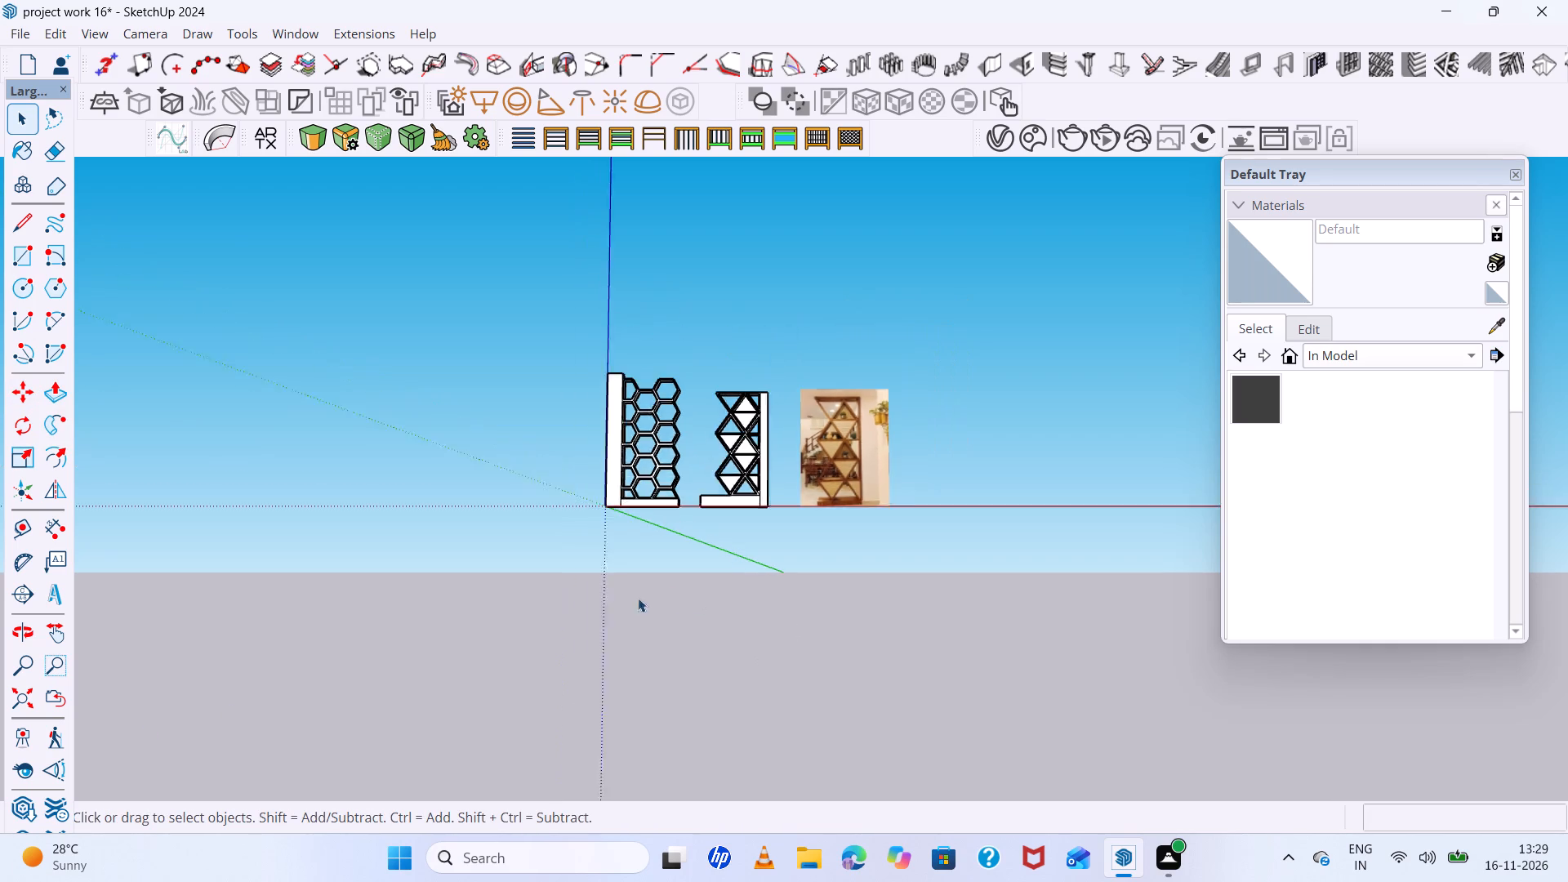
scroll(638, 598, down, 6)
middle_drag(588, 599, 599, 770)
scroll(649, 478, up, 13)
middle_drag(866, 537, 763, 390)
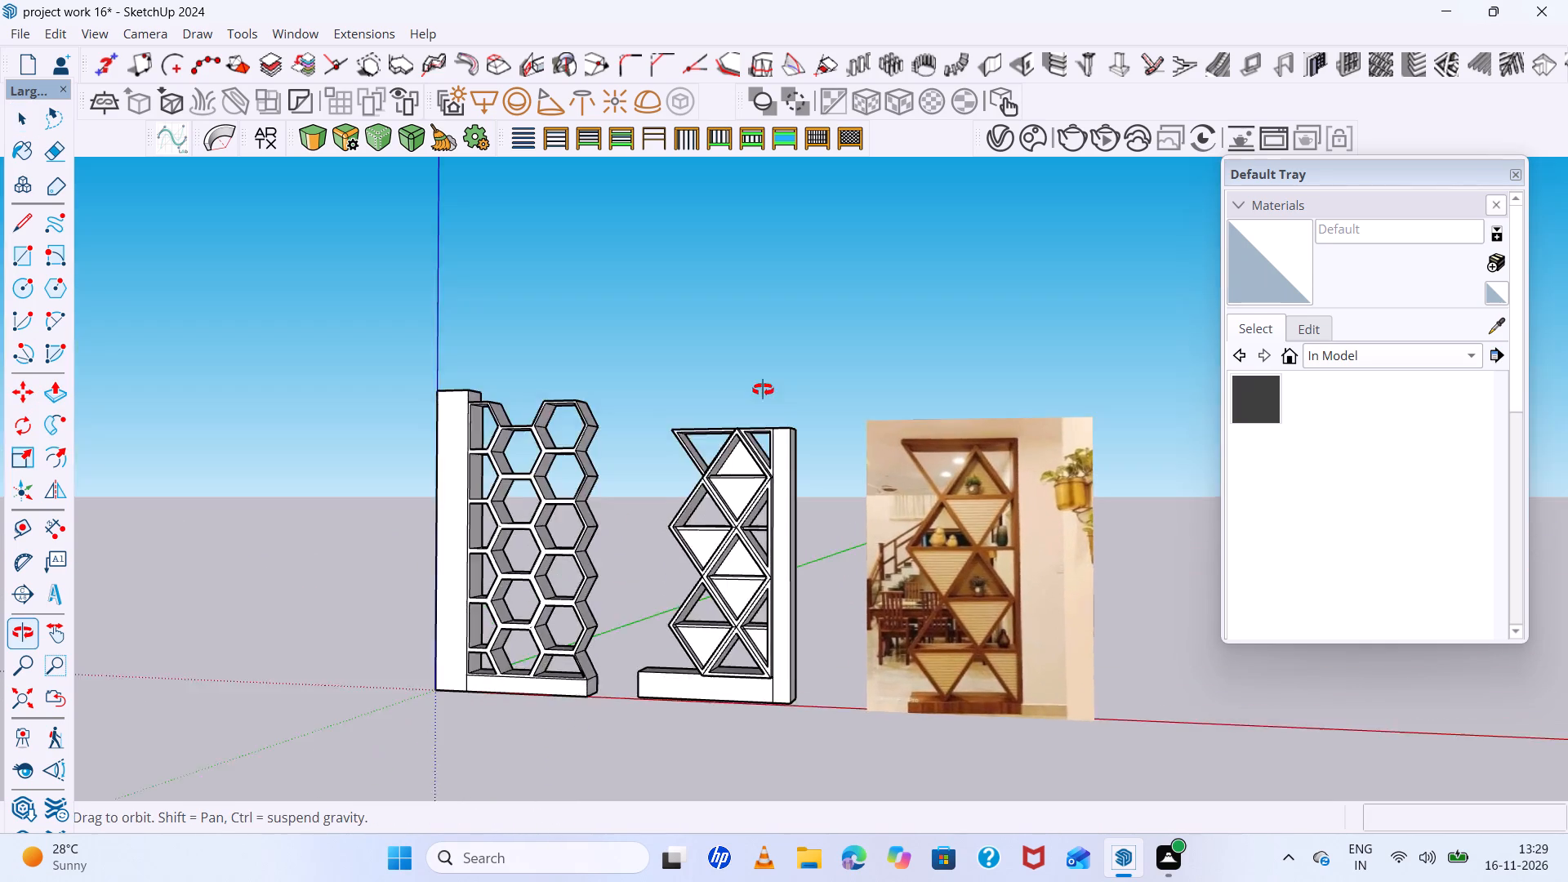
middle_drag(763, 390, 612, 366)
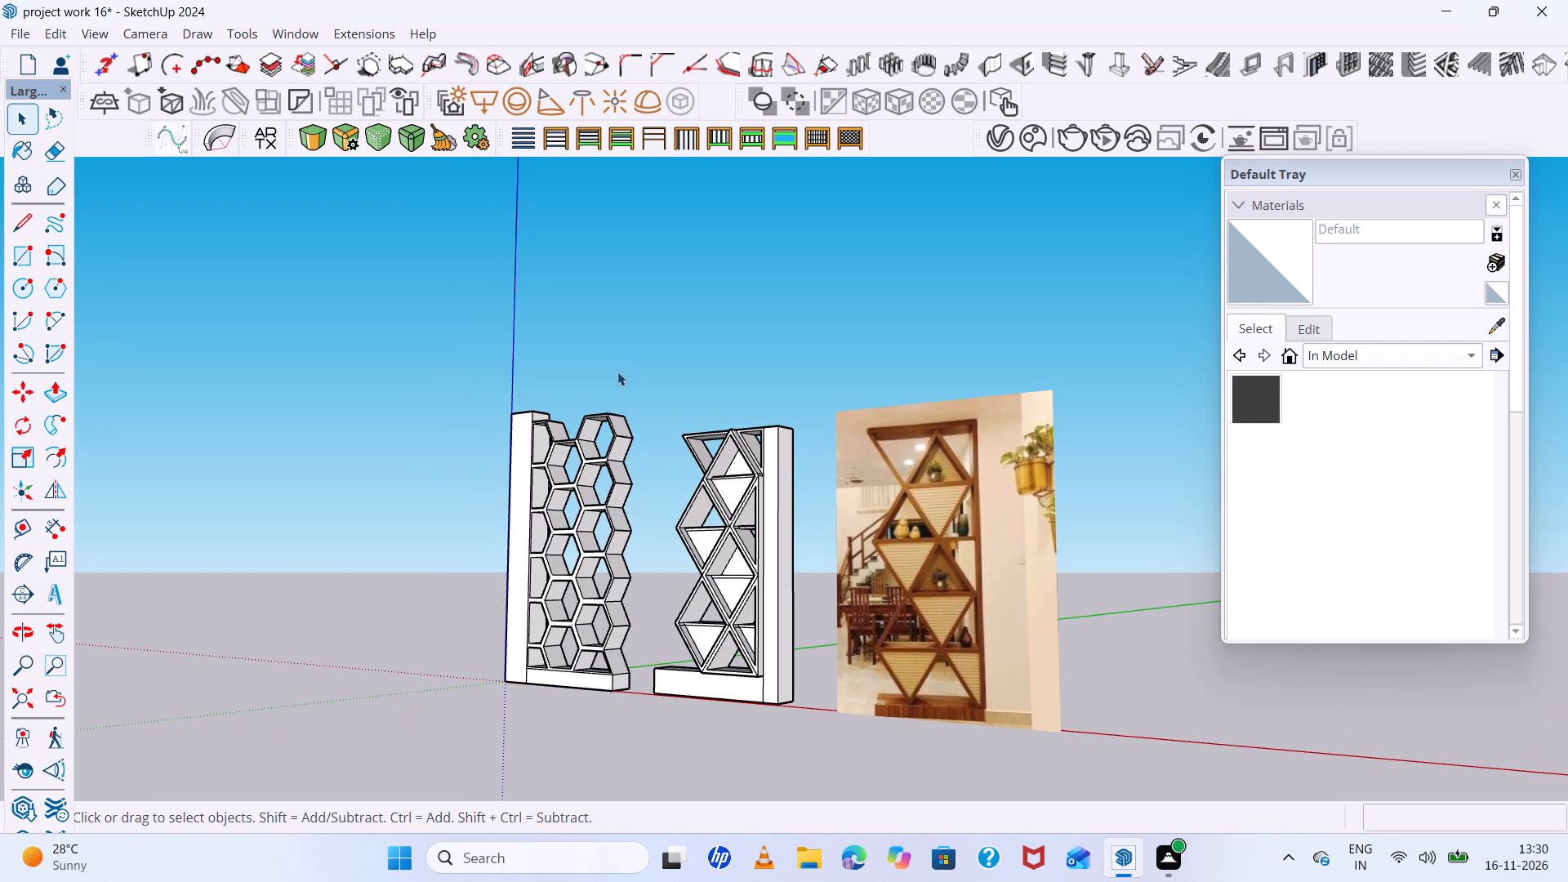
scroll(617, 372, down, 5)
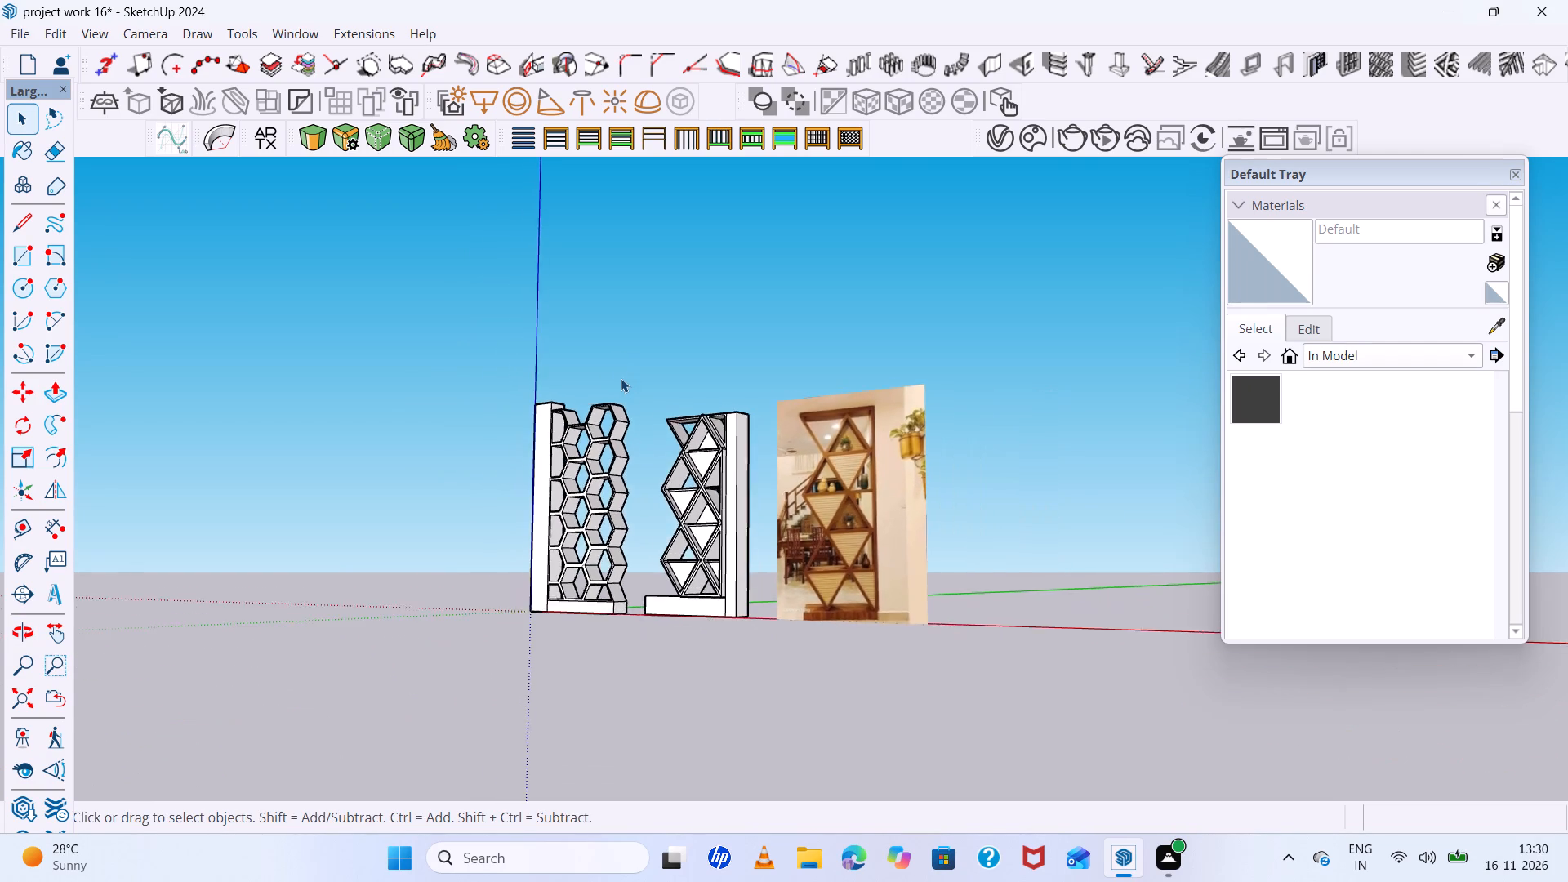
middle_drag(826, 561, 958, 687)
scroll(474, 541, up, 12)
middle_drag(537, 590, 549, 595)
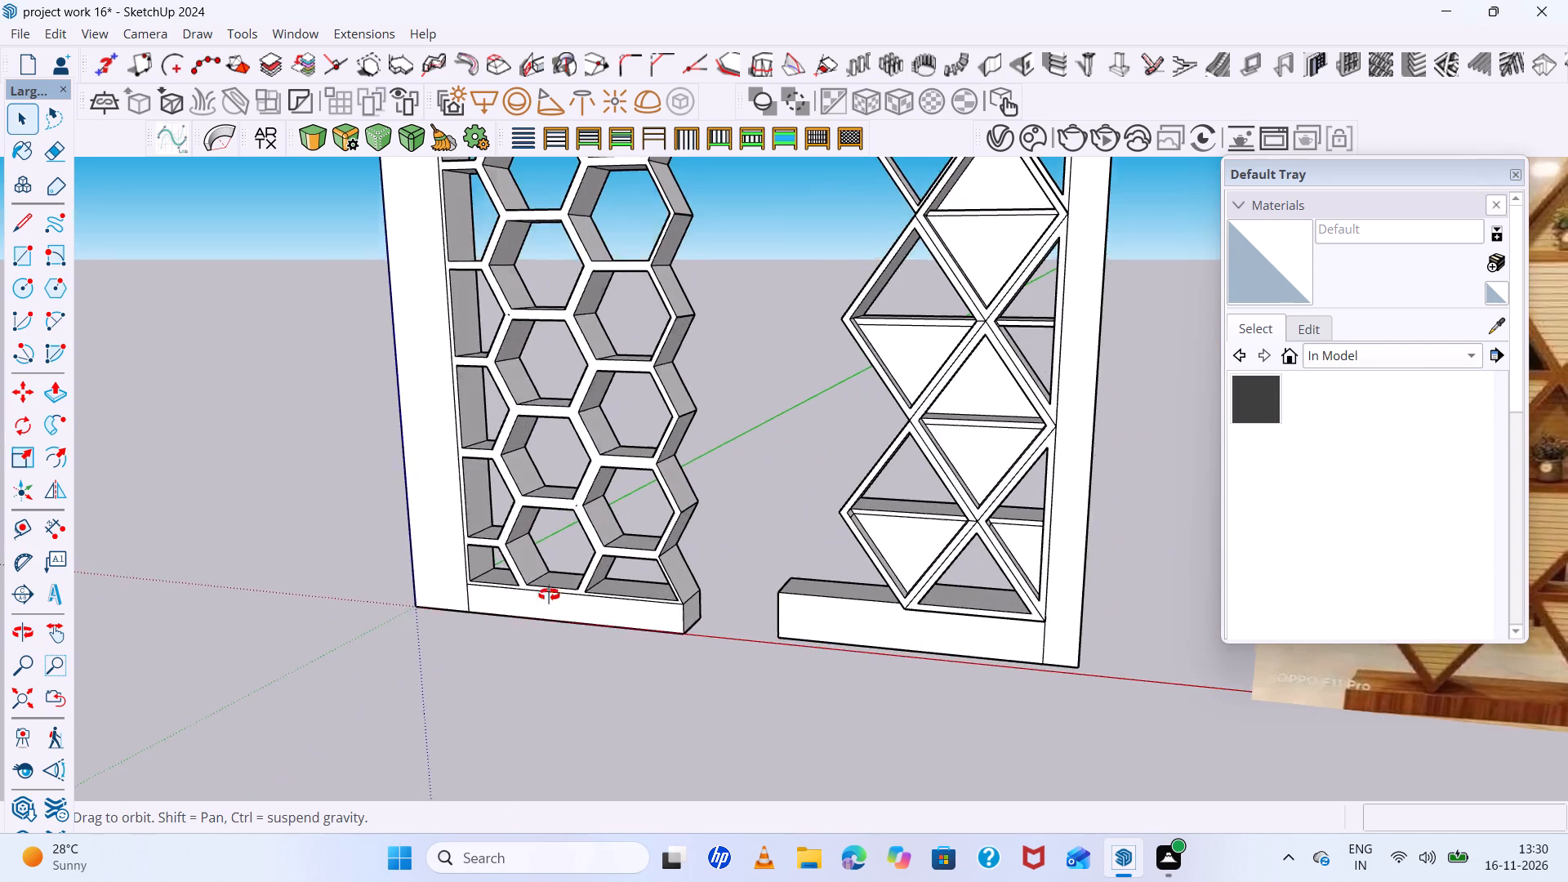
middle_drag(549, 595, 641, 540)
scroll(529, 529, up, 1)
scroll(425, 521, down, 13)
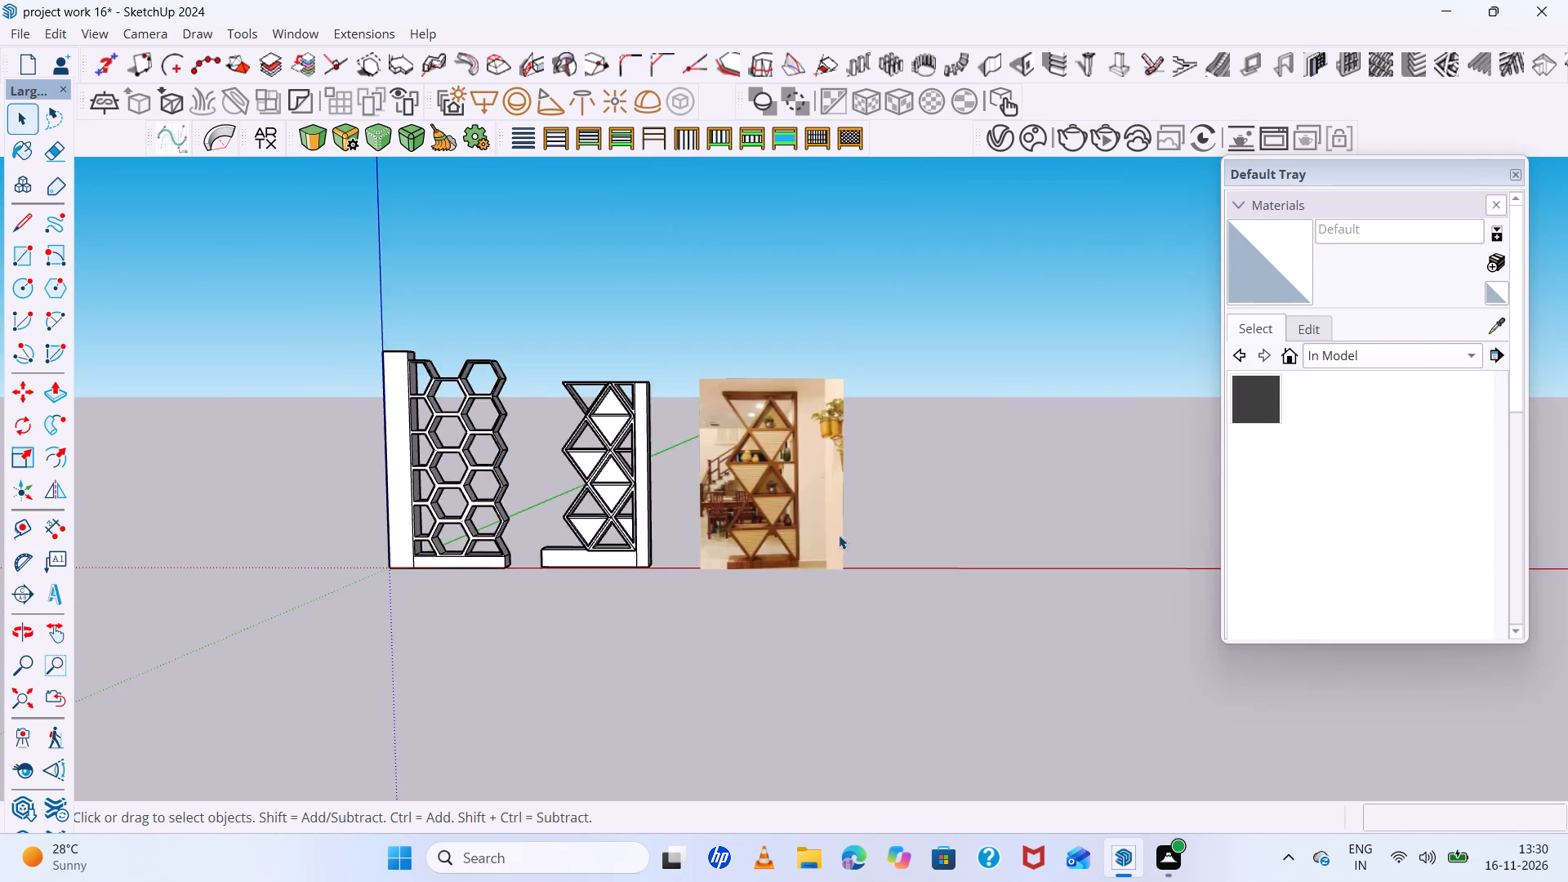
Paint the front face of the diamond lattice panel's base with the dark brown material from the Wood collection.
scroll(842, 527, up, 7)
middle_drag(779, 399, 712, 402)
click(1363, 355)
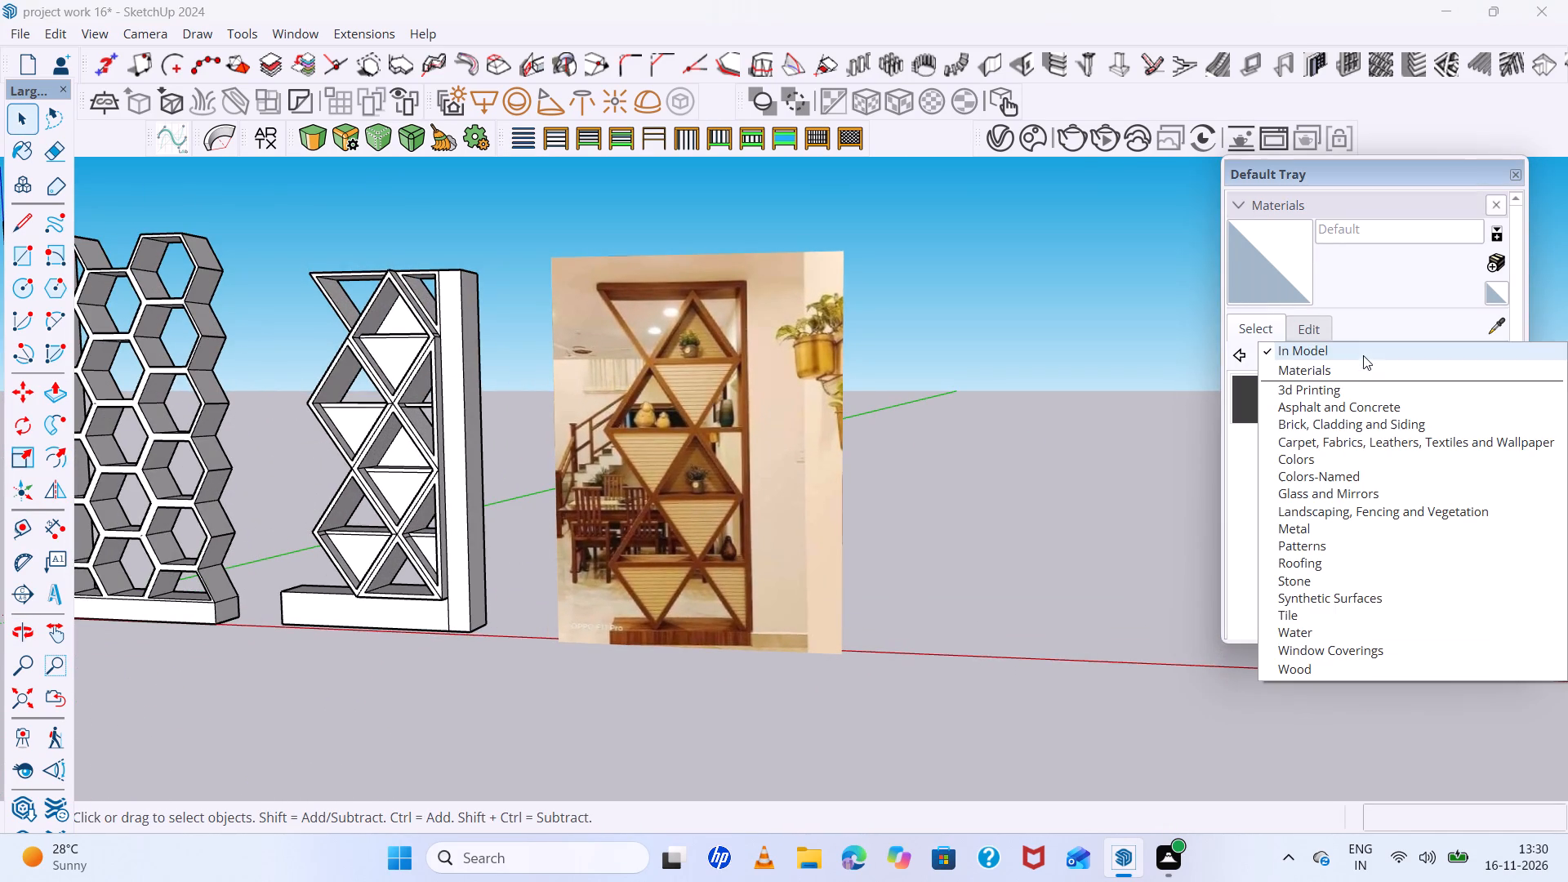
click(1330, 674)
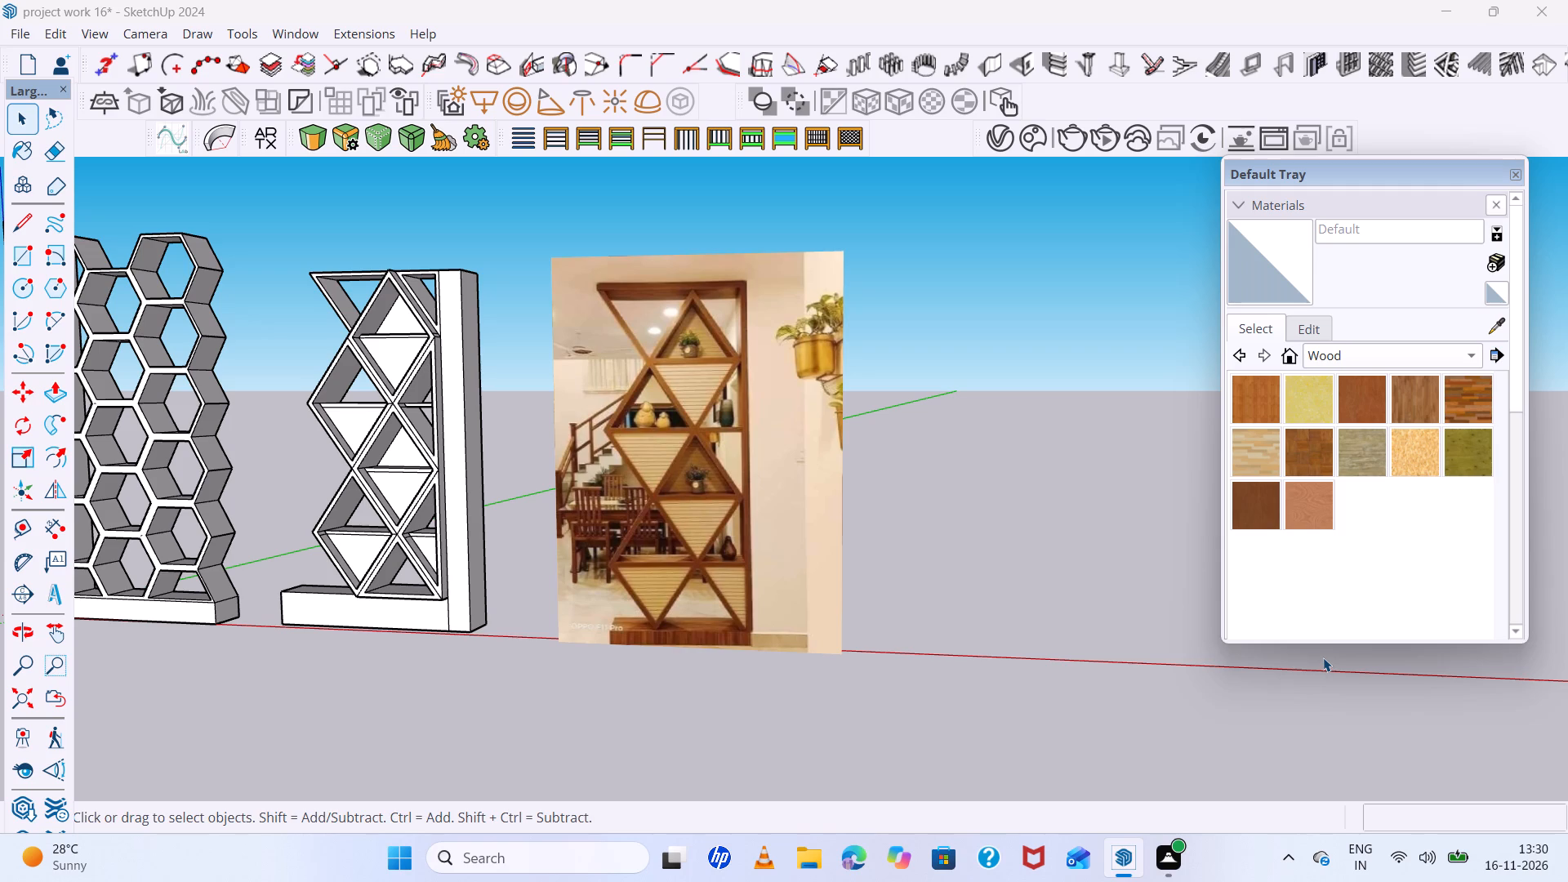
click(1271, 507)
scroll(657, 461, up, 1)
scroll(684, 550, down, 6)
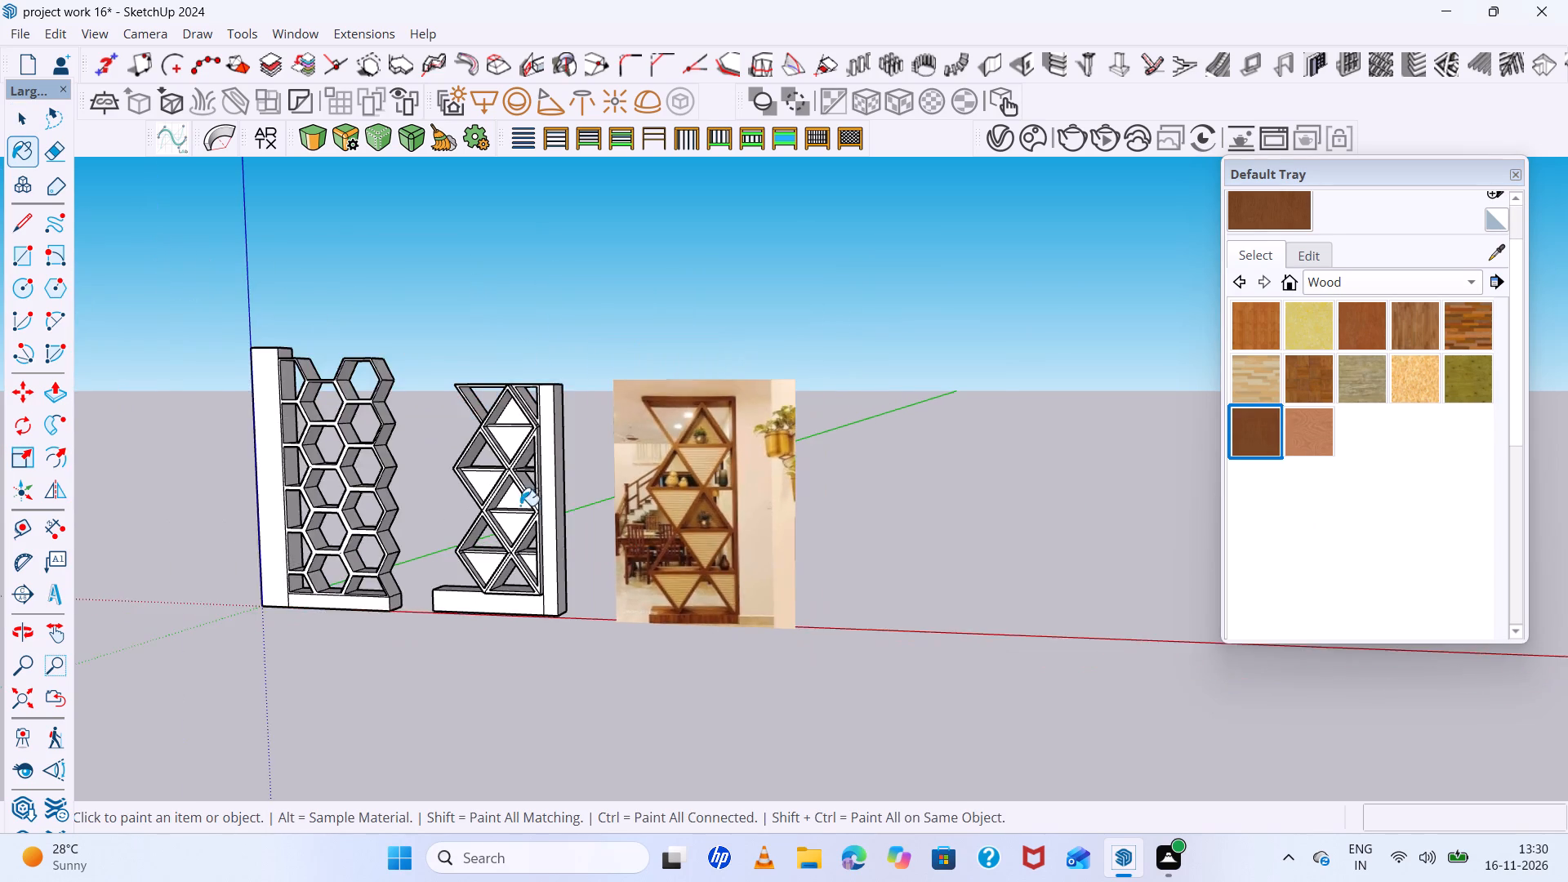
scroll(520, 506, up, 6)
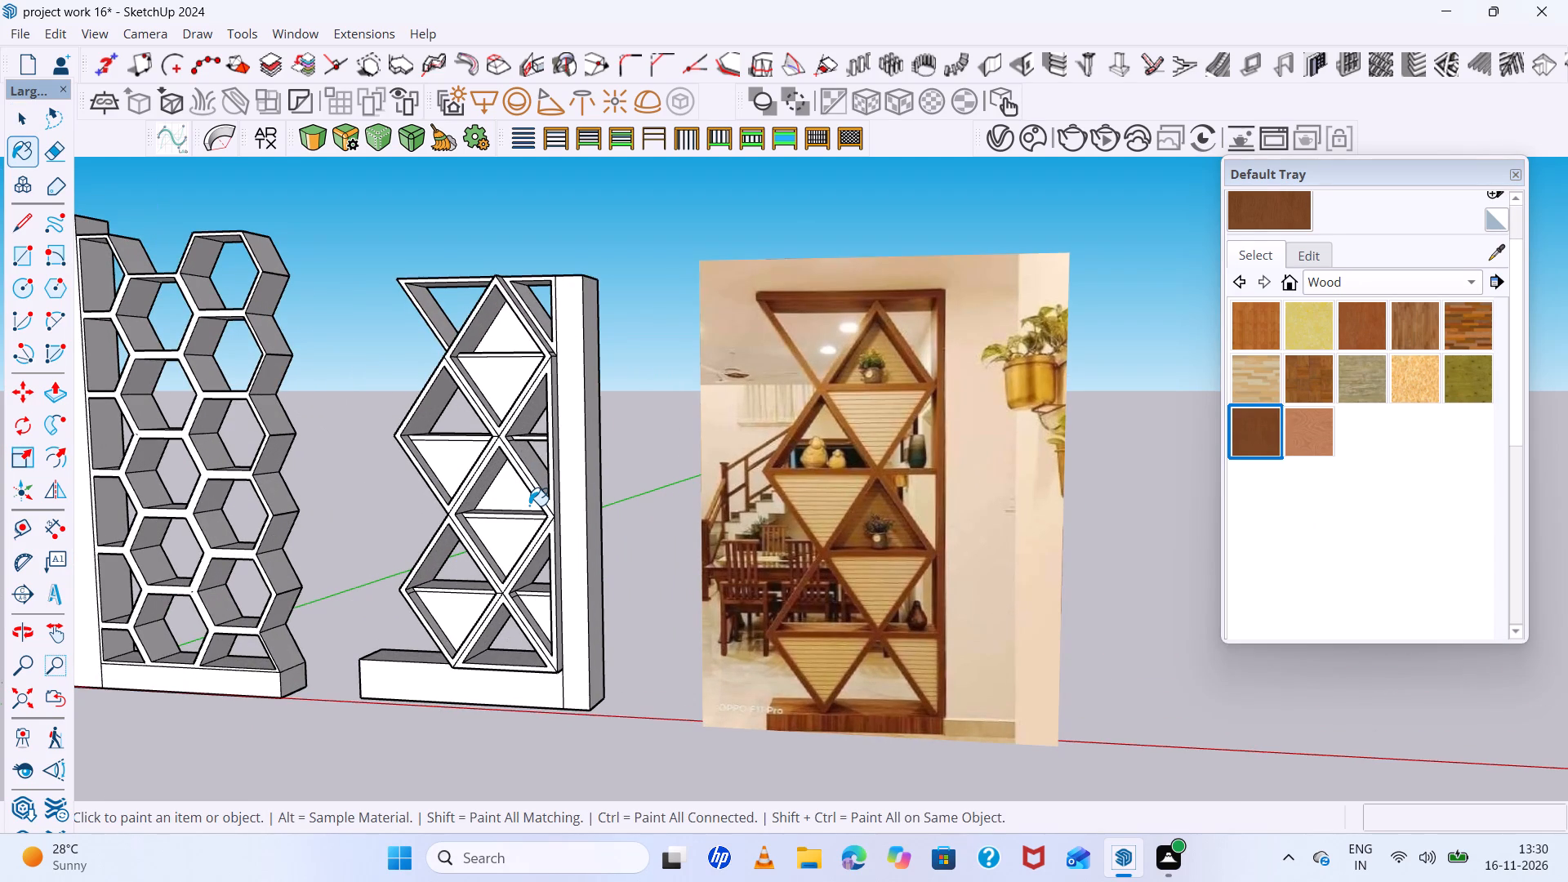
scroll(539, 663, up, 4)
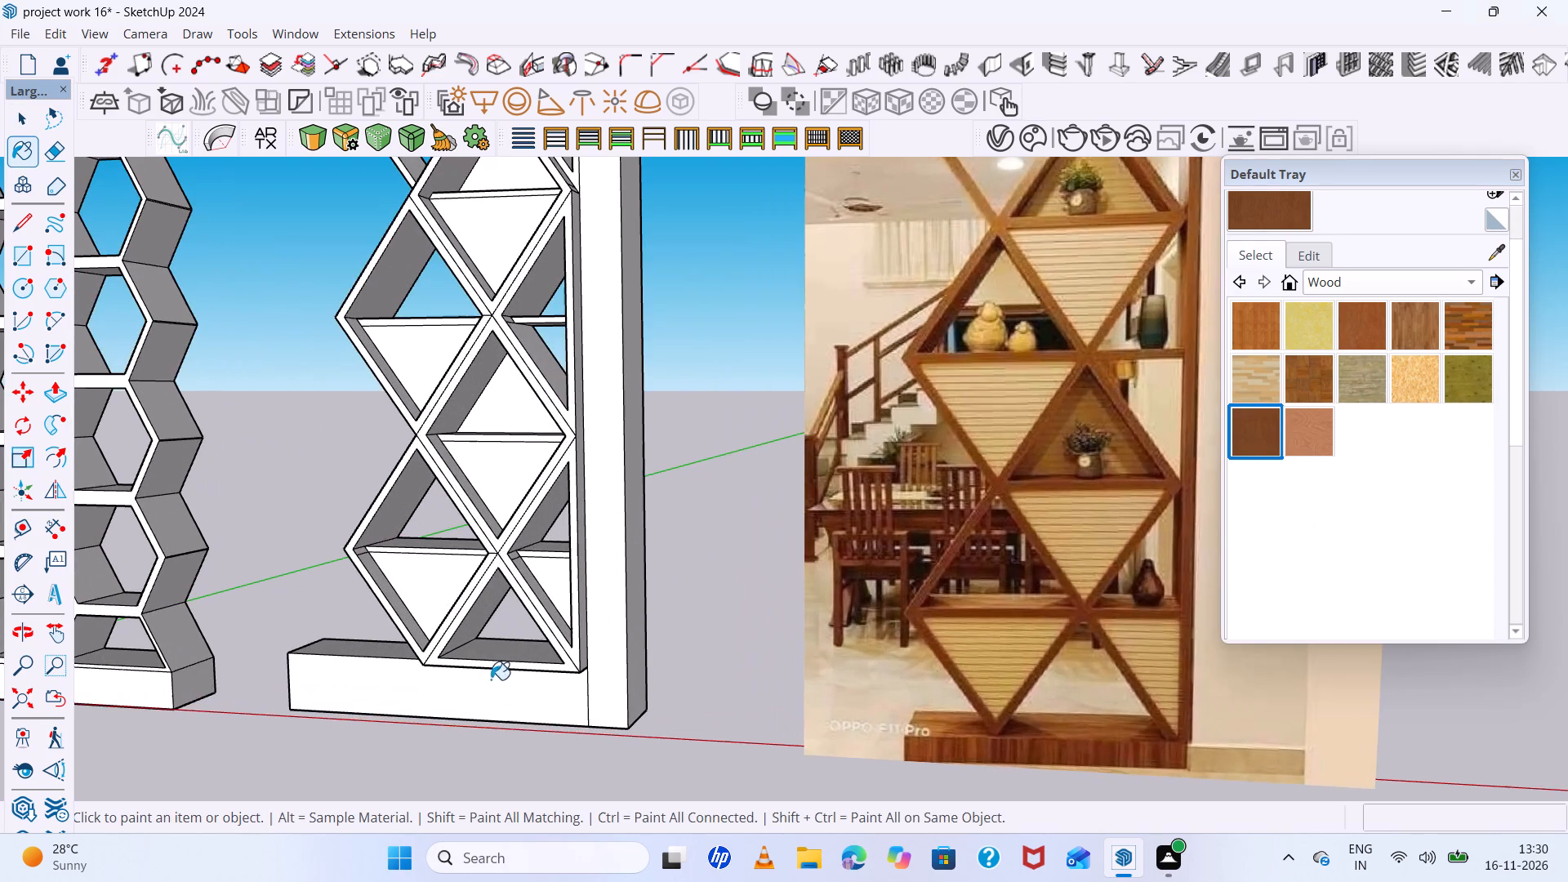
scroll(490, 669, up, 5)
click(493, 697)
Paint the end face and the top face of the diamond panel's base with the same dark brown wood.
scroll(494, 697, down, 4)
middle_drag(496, 697, 598, 694)
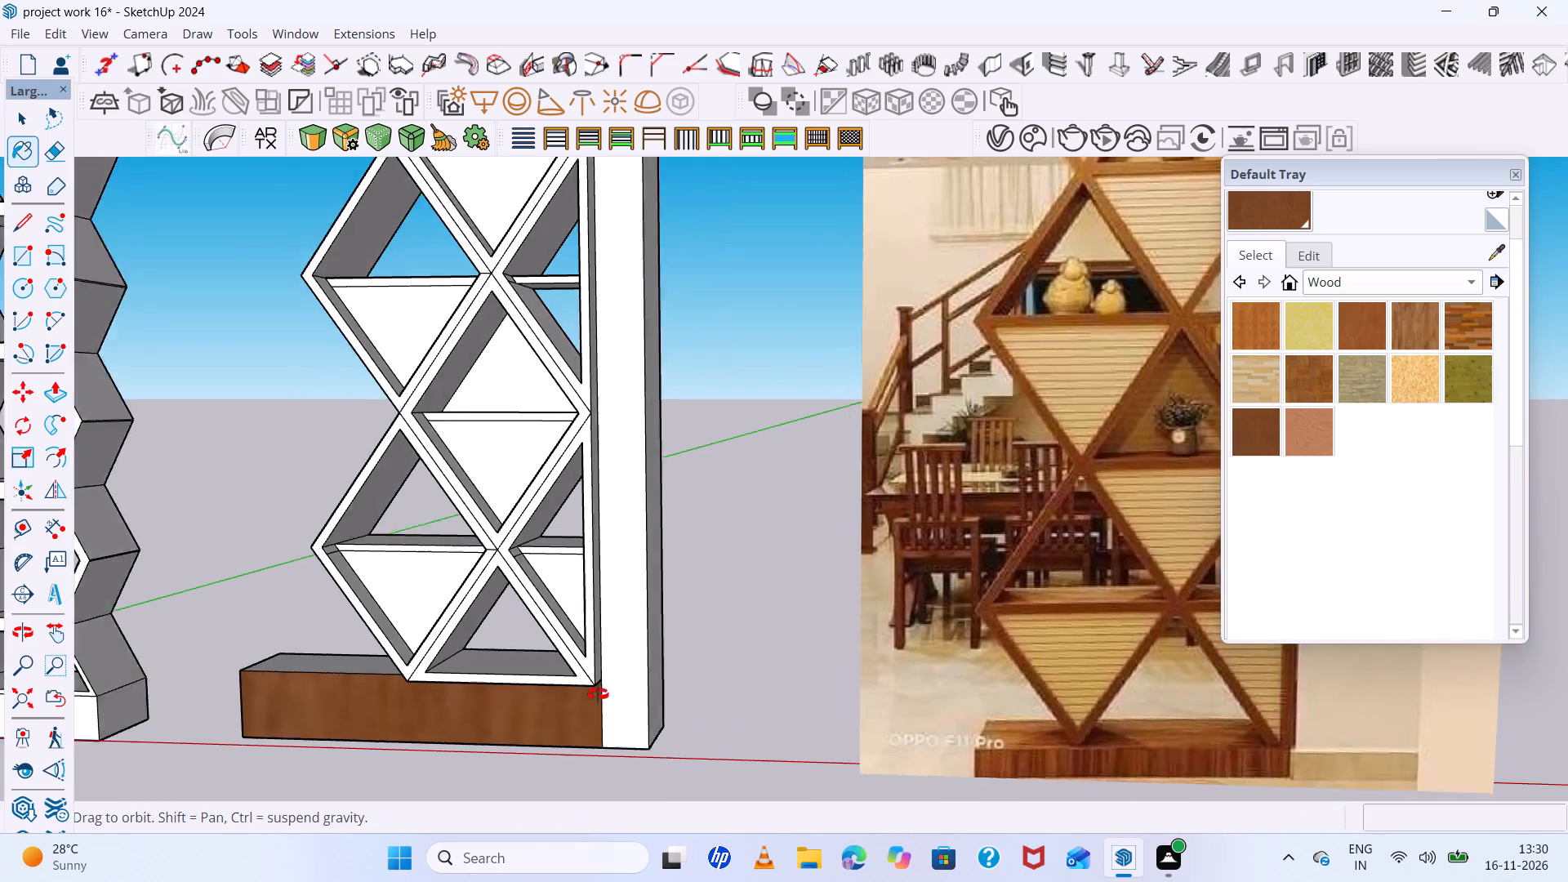
middle_drag(598, 694, 854, 735)
scroll(673, 670, down, 7)
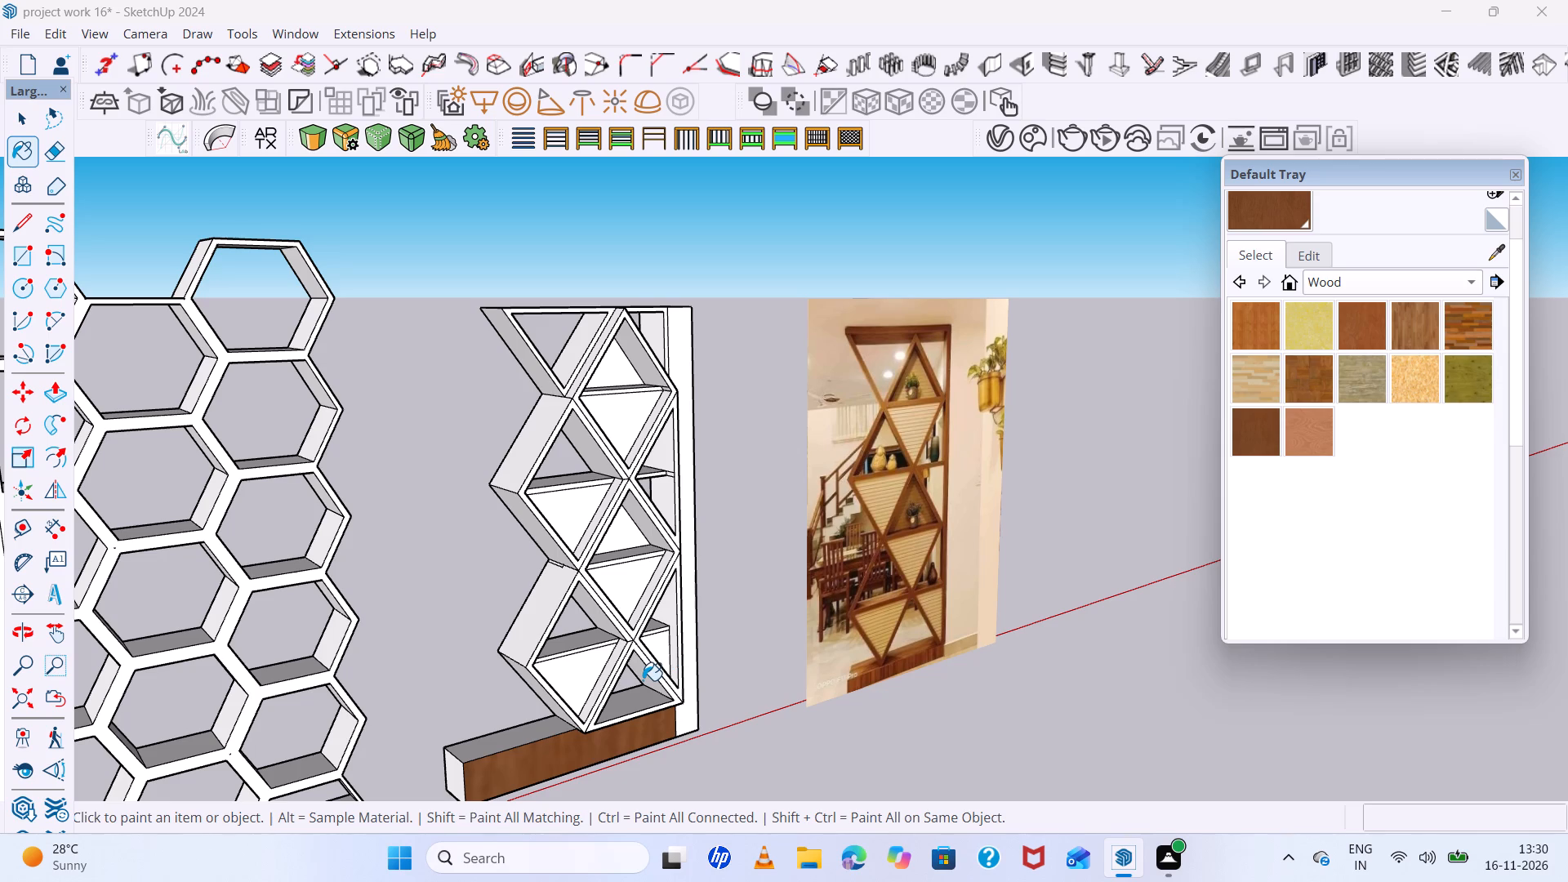
scroll(769, 658, down, 6)
scroll(632, 672, up, 5)
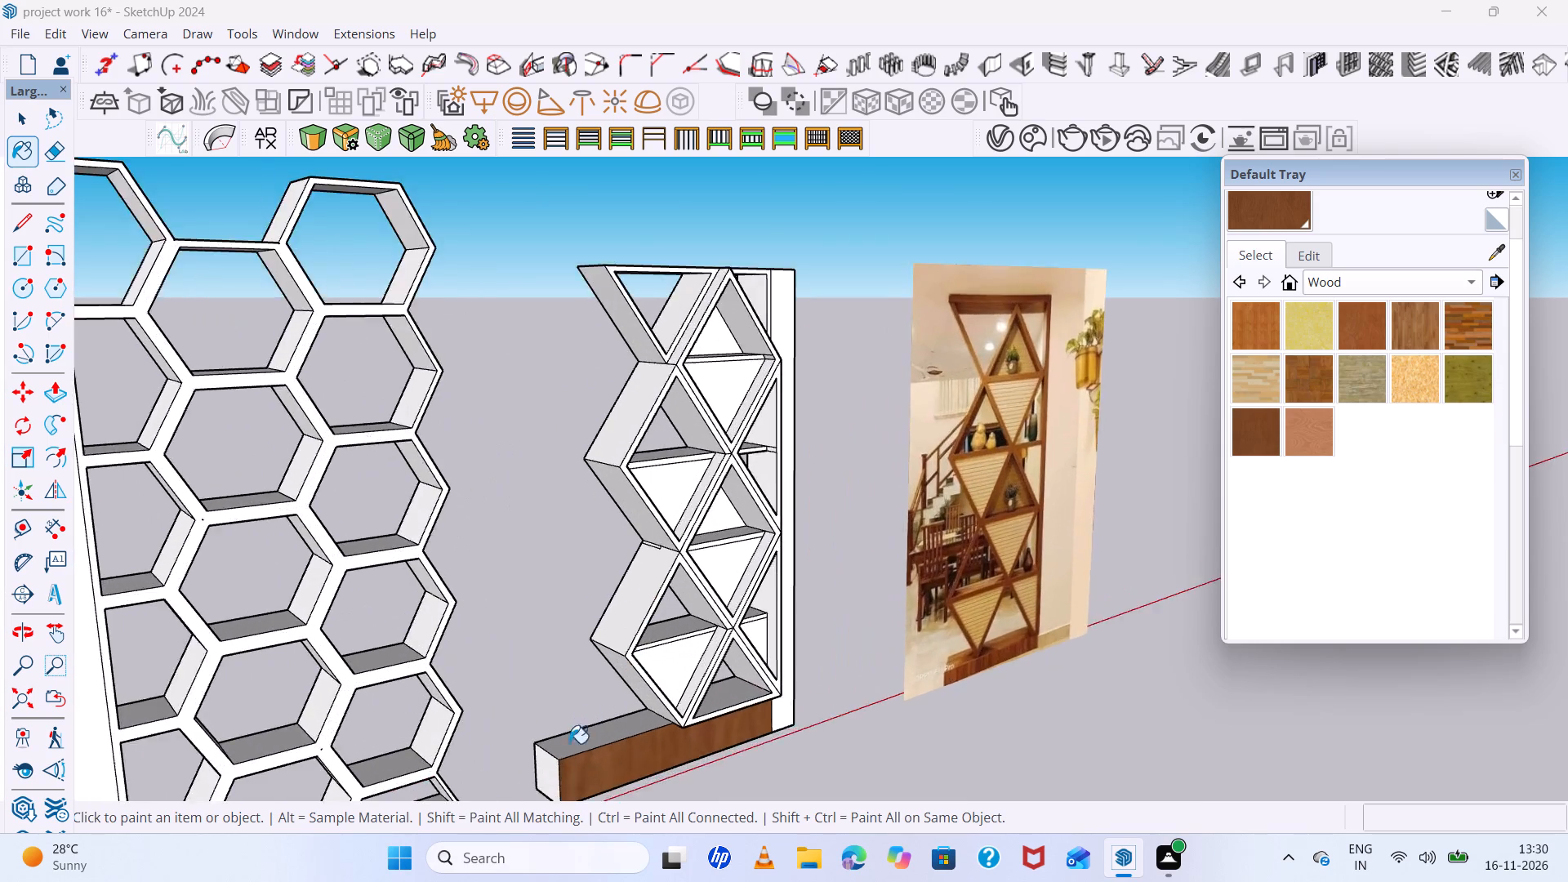
scroll(569, 743, up, 6)
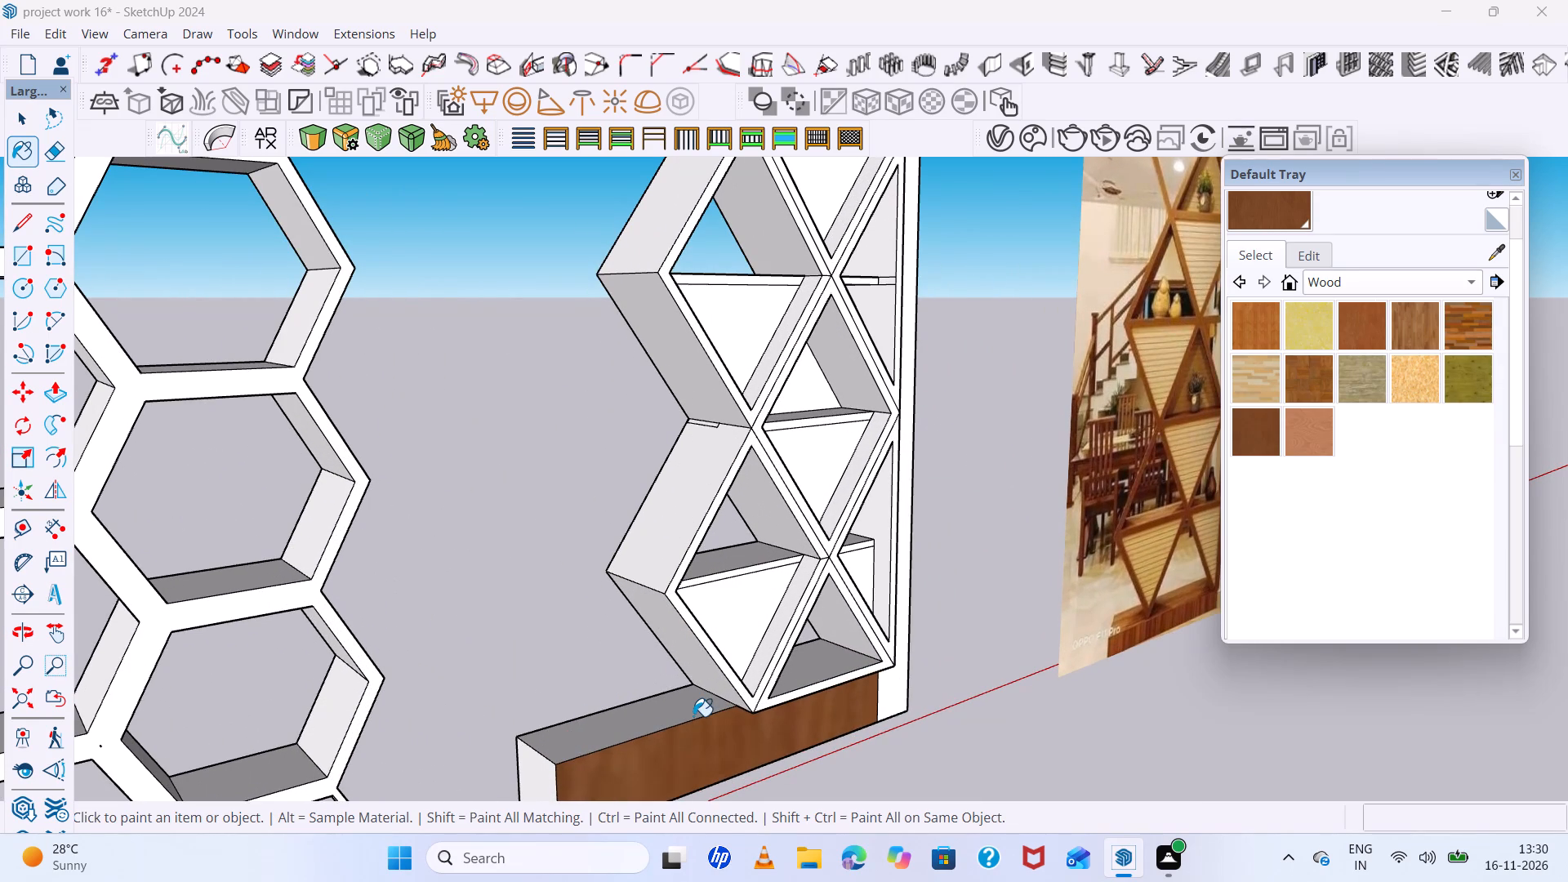
click(529, 765)
click(563, 755)
Inspect the painted base and the upper triangles of the diamond panel from several angles alongside the reference image.
scroll(568, 751, down, 13)
middle_drag(611, 744, 1304, 692)
scroll(978, 777, up, 5)
scroll(808, 766, down, 11)
middle_drag(808, 760, 626, 700)
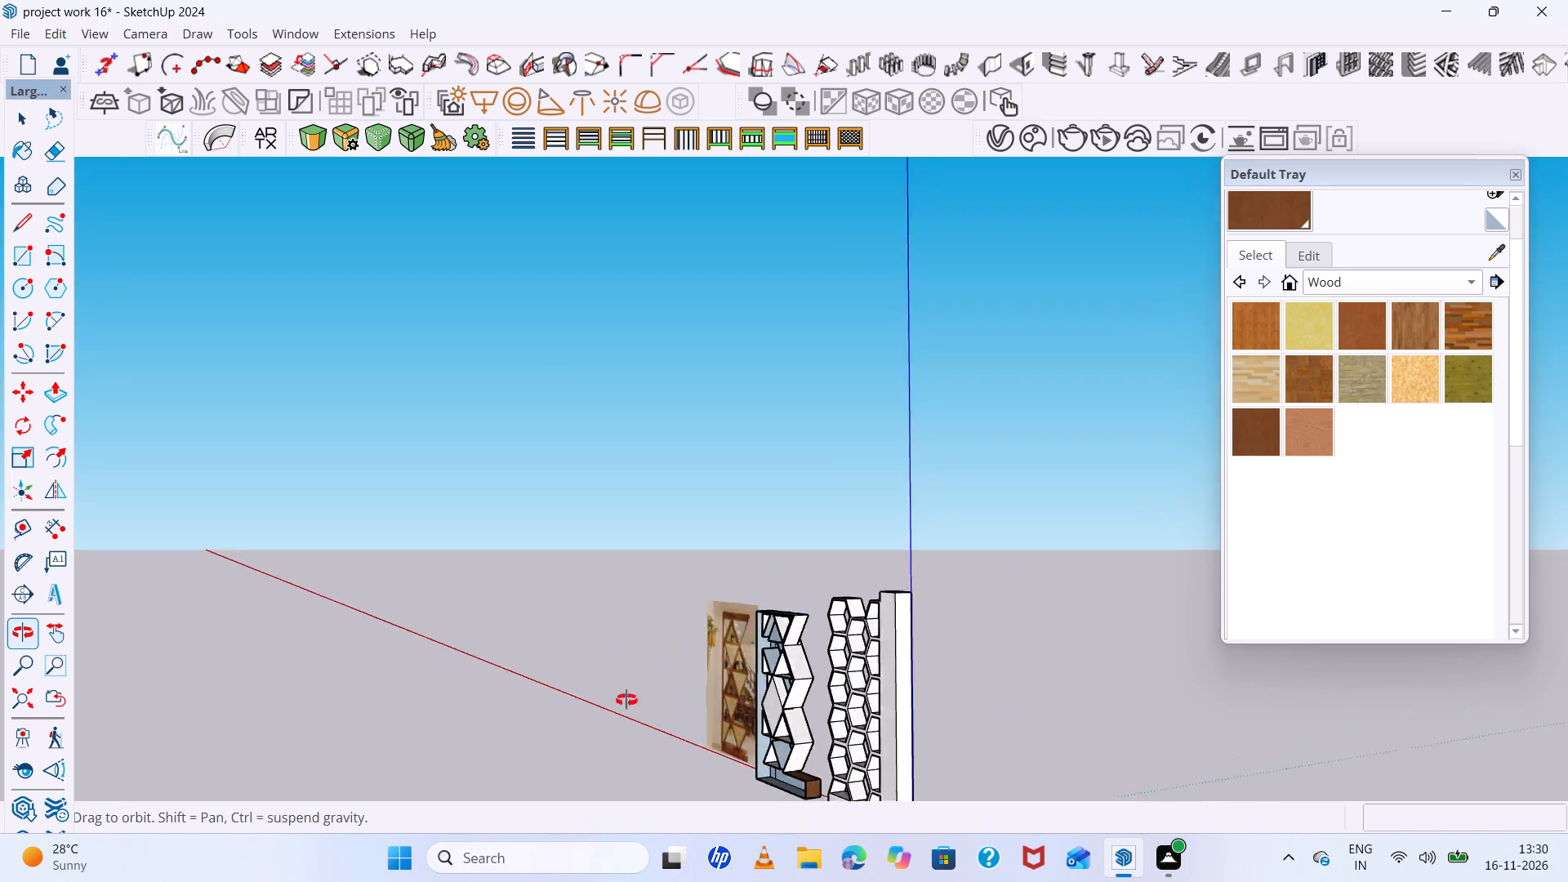
middle_drag(626, 700, 65, 647)
scroll(904, 738, up, 5)
scroll(753, 672, down, 7)
middle_drag(787, 686, 429, 715)
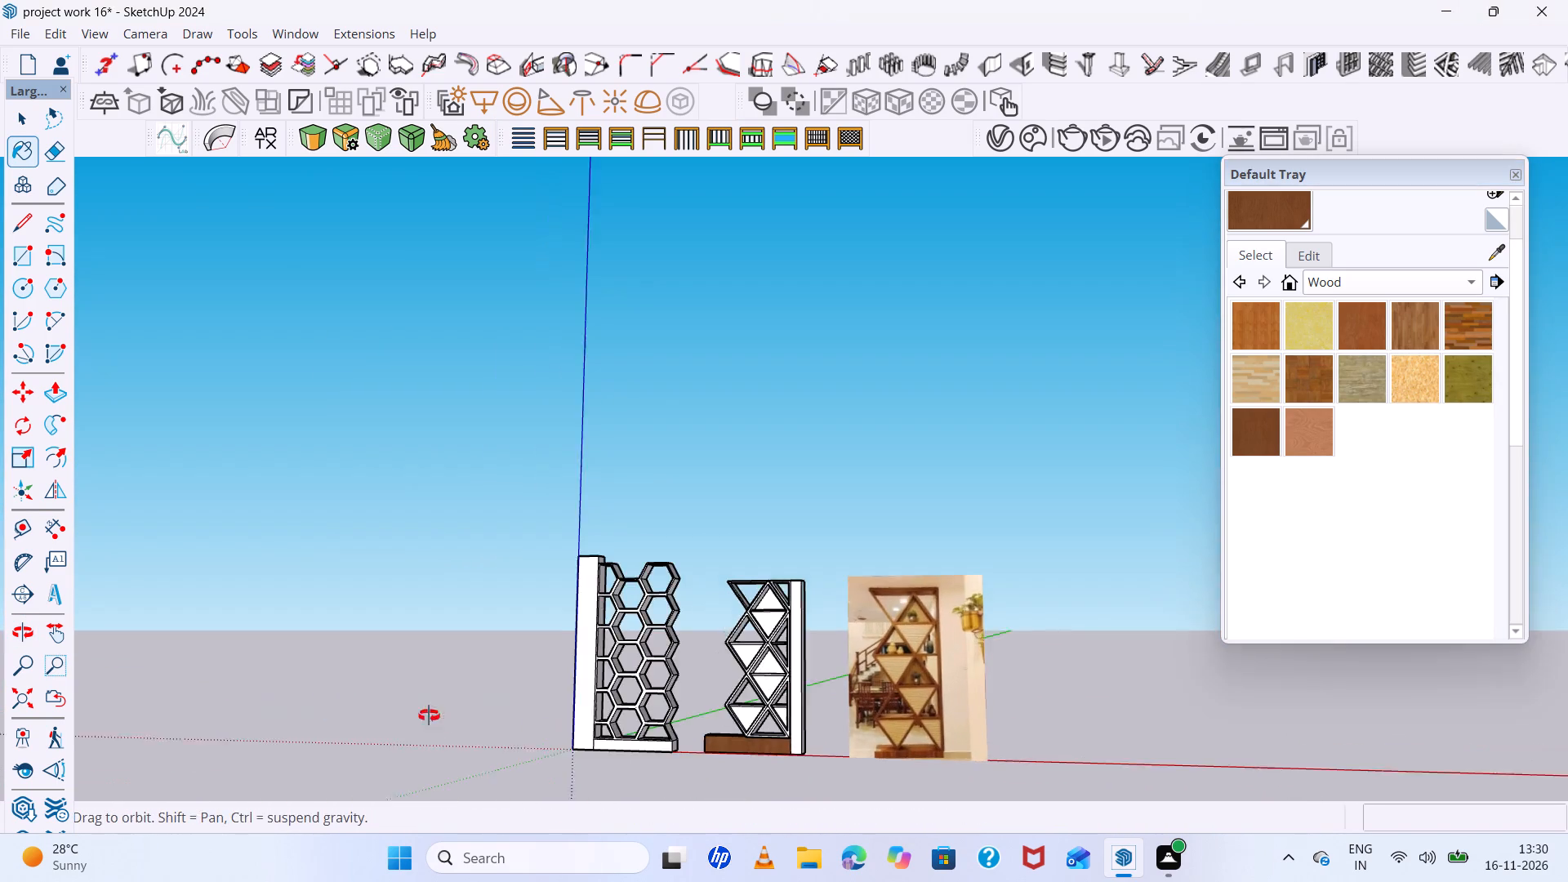
middle_drag(429, 715, 427, 715)
scroll(787, 727, up, 6)
middle_drag(776, 700, 944, 696)
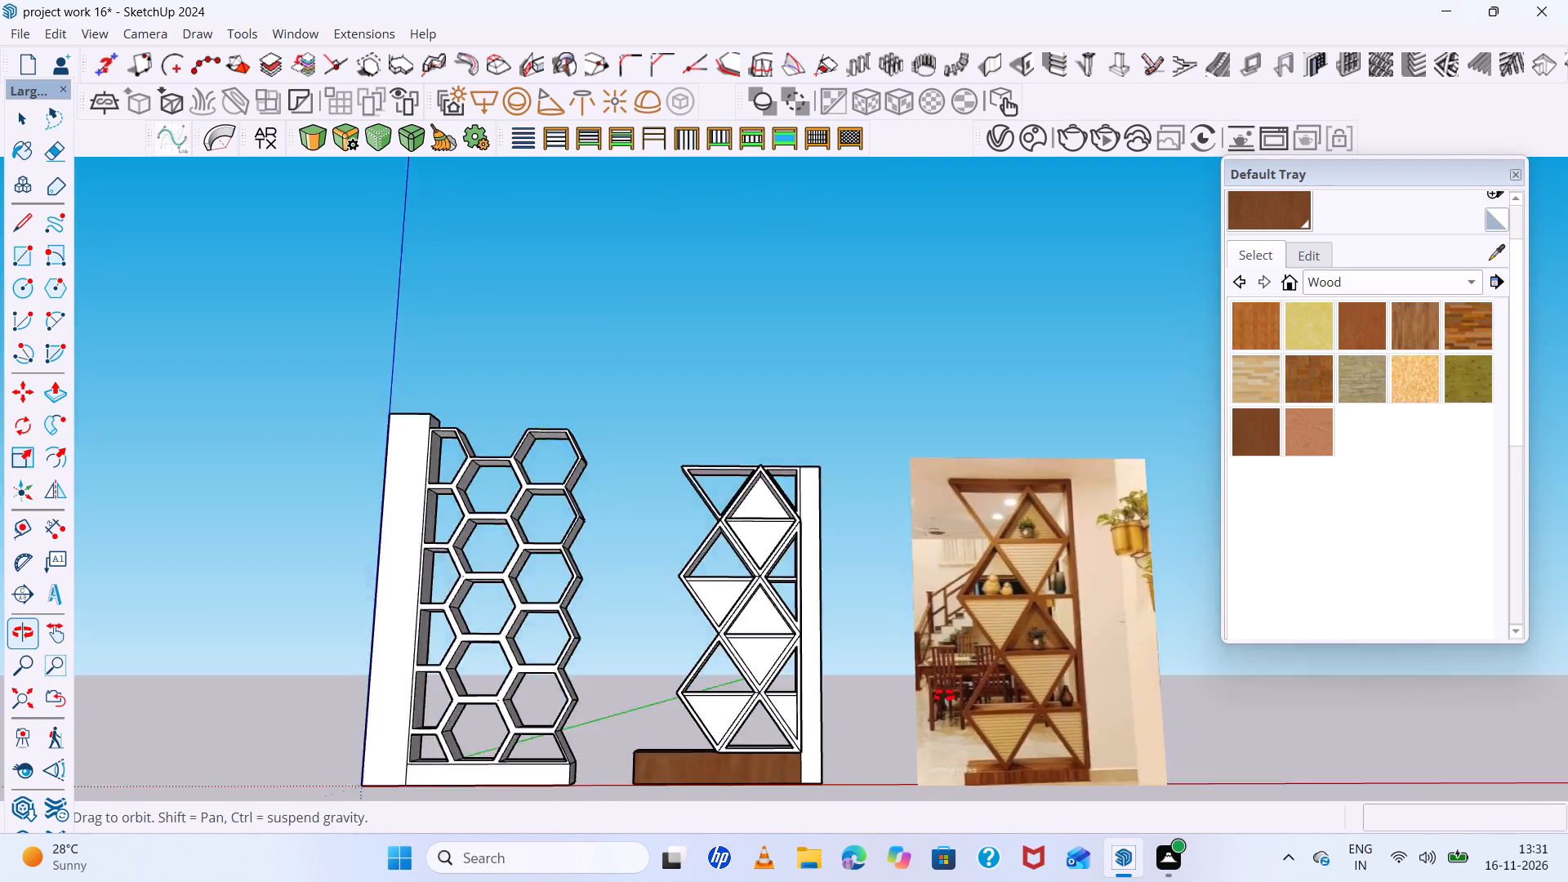
middle_drag(944, 696, 990, 881)
scroll(817, 501, up, 6)
middle_drag(652, 501, 979, 702)
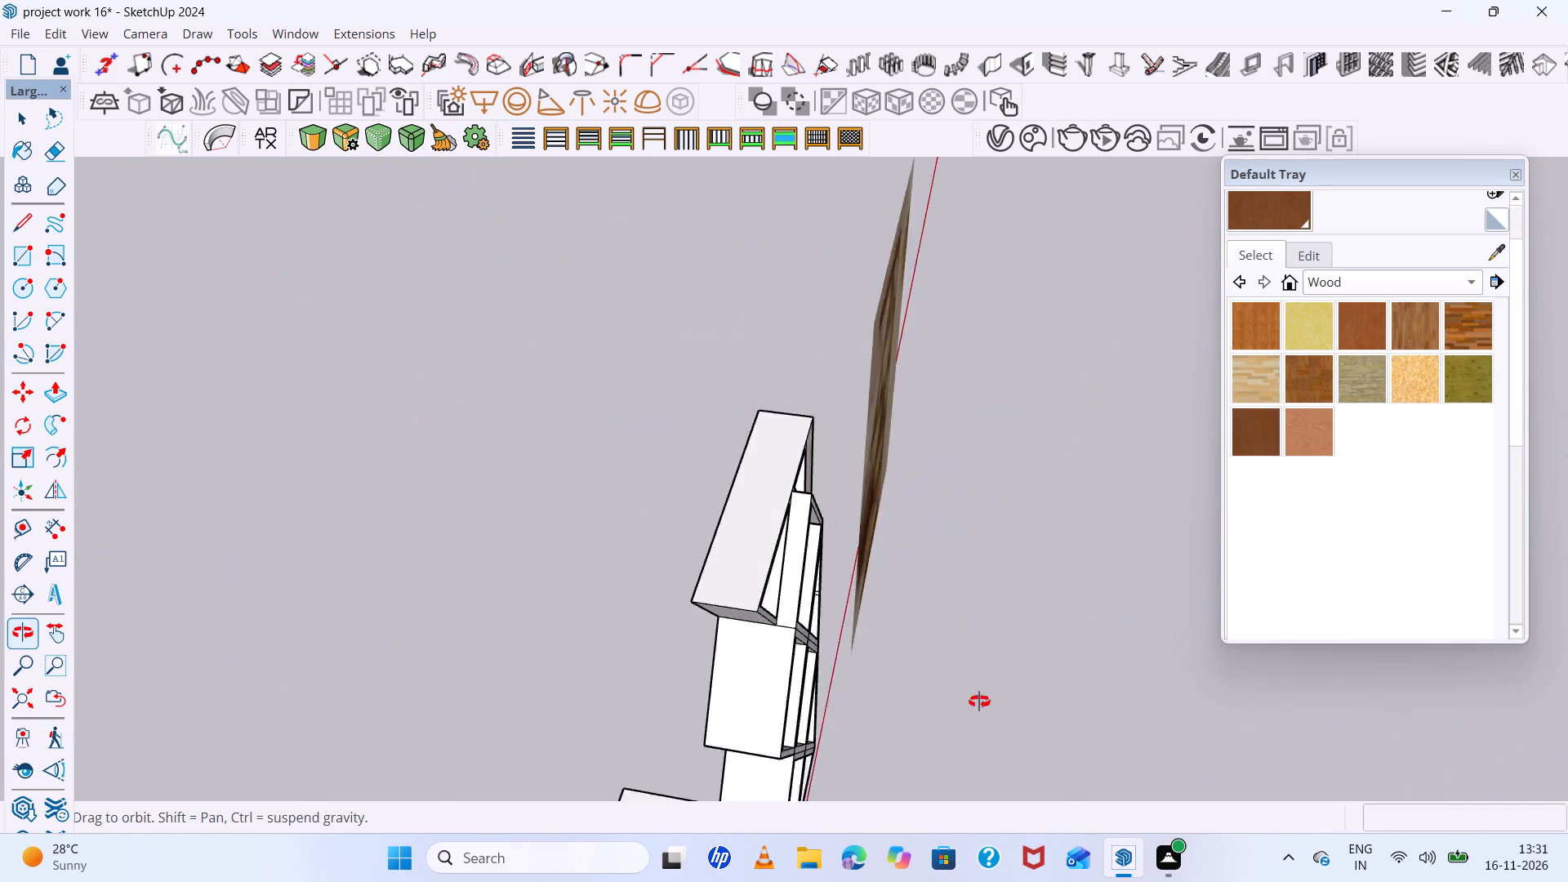
middle_drag(979, 702, 707, 660)
scroll(707, 518, up, 7)
scroll(693, 477, down, 6)
middle_drag(724, 508, 709, 320)
scroll(726, 465, up, 6)
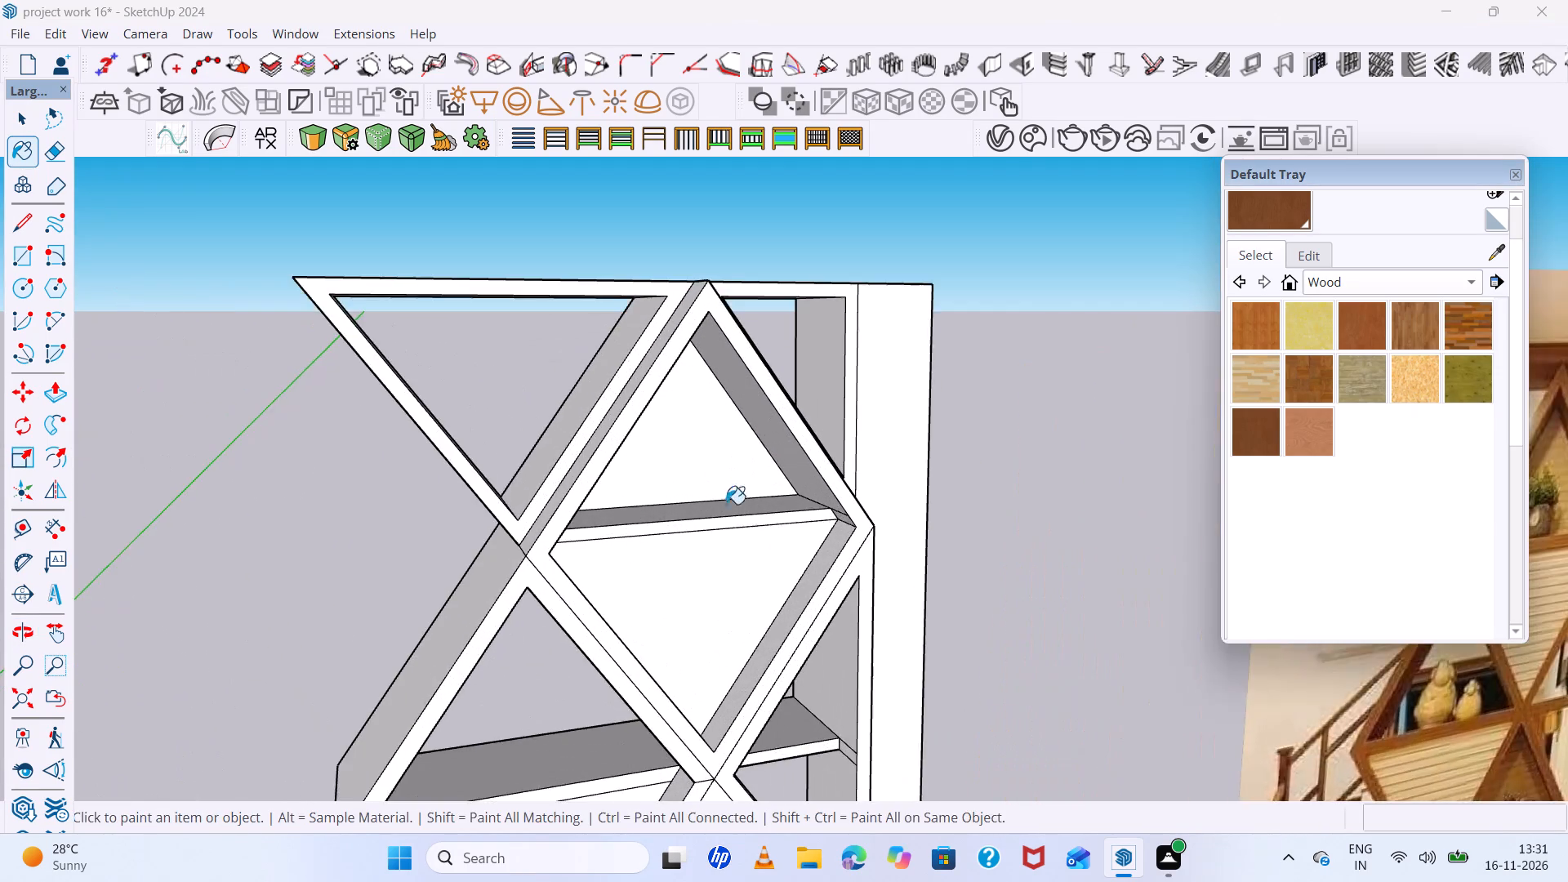
Examine the back of the diamond lattice panel, including its triangle infills, post and base.
middle_drag(745, 547, 1567, 492)
scroll(1177, 438, up, 1)
scroll(795, 405, down, 6)
middle_drag(799, 408, 1120, 522)
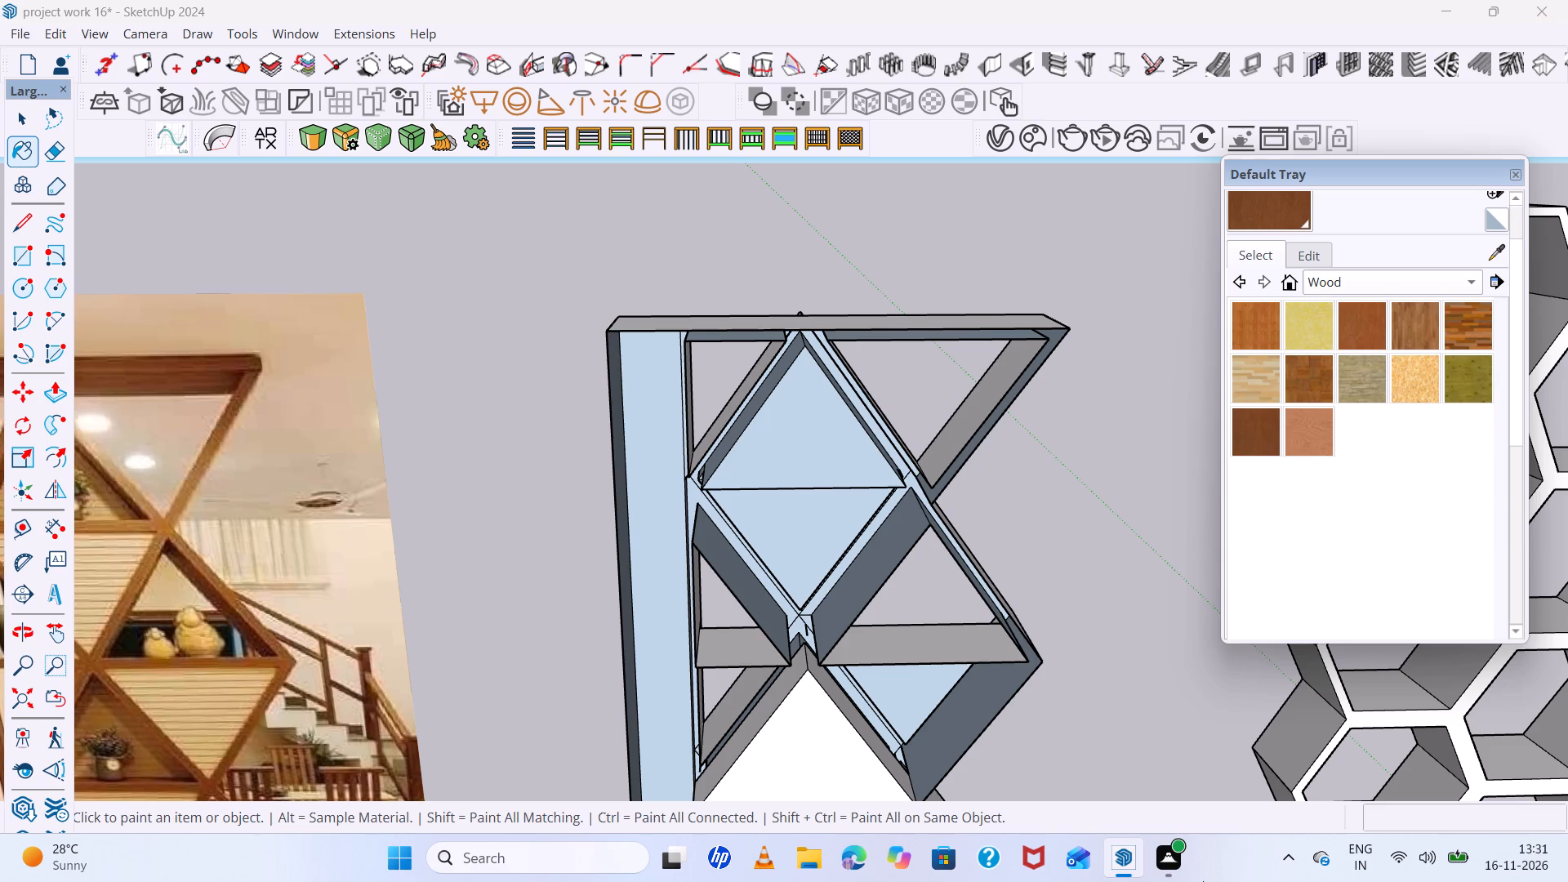
scroll(1165, 881, down, 1)
scroll(820, 784, down, 6)
scroll(777, 626, down, 4)
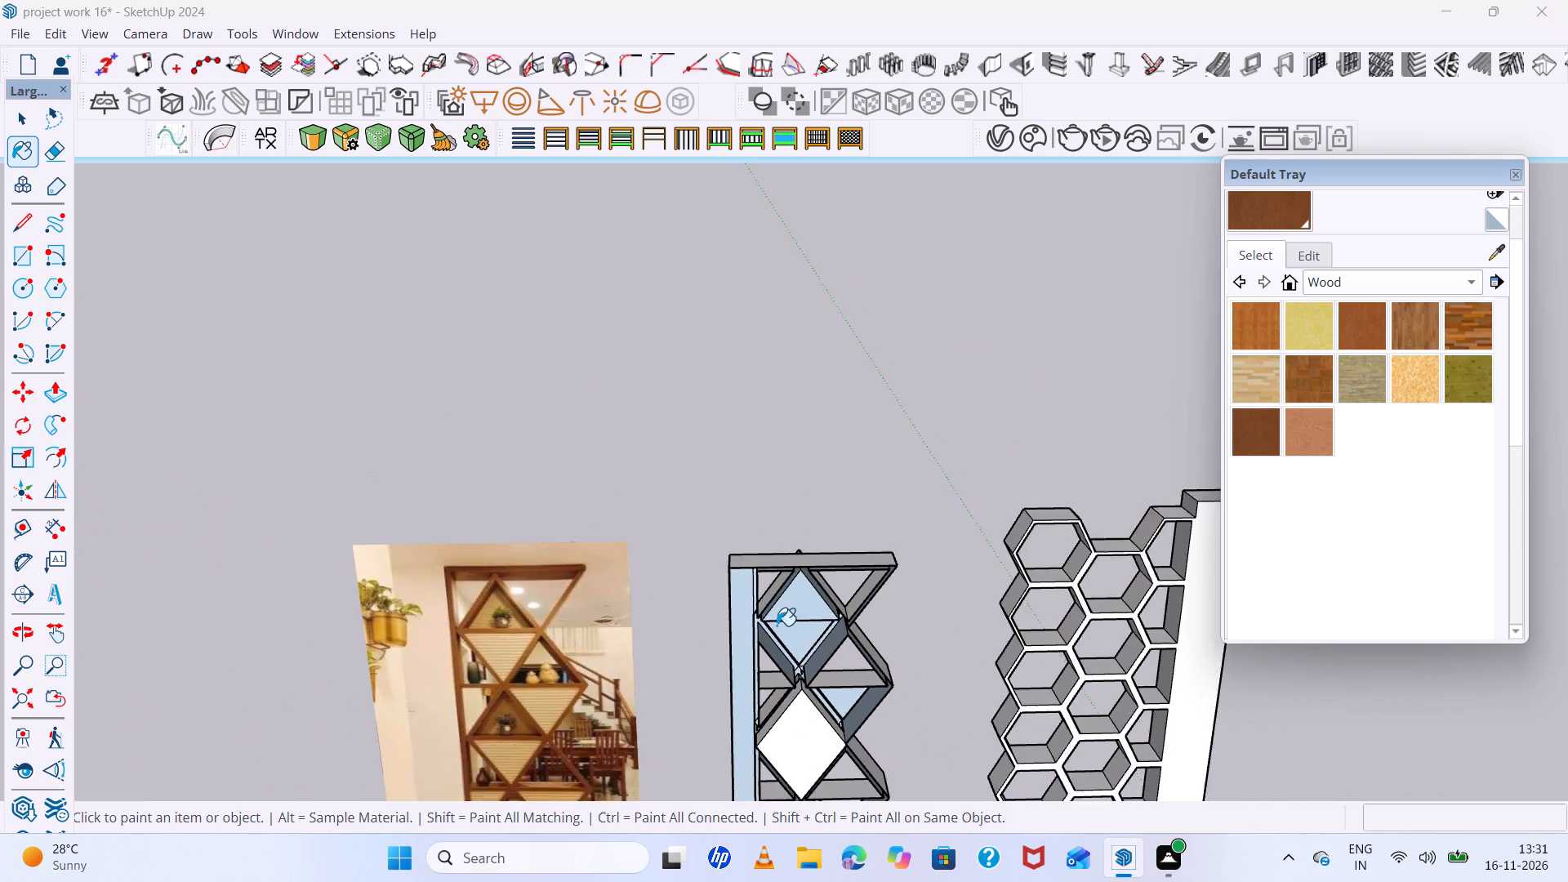
scroll(777, 626, down, 2)
middle_drag(800, 651, 797, 514)
scroll(781, 508, up, 1)
scroll(740, 492, down, 5)
middle_drag(817, 642, 822, 657)
scroll(803, 759, up, 6)
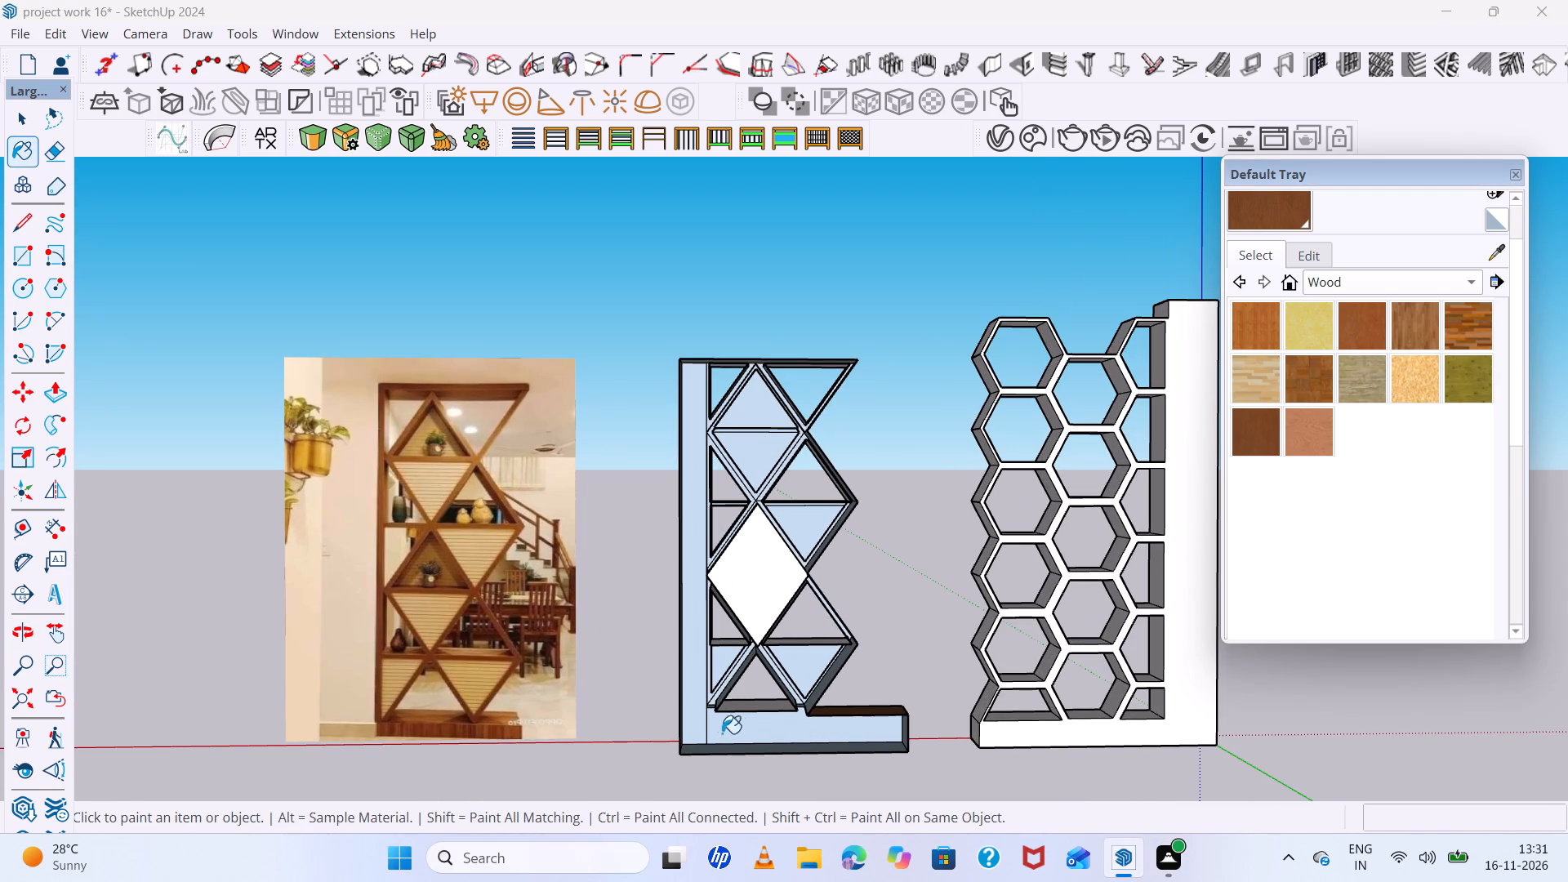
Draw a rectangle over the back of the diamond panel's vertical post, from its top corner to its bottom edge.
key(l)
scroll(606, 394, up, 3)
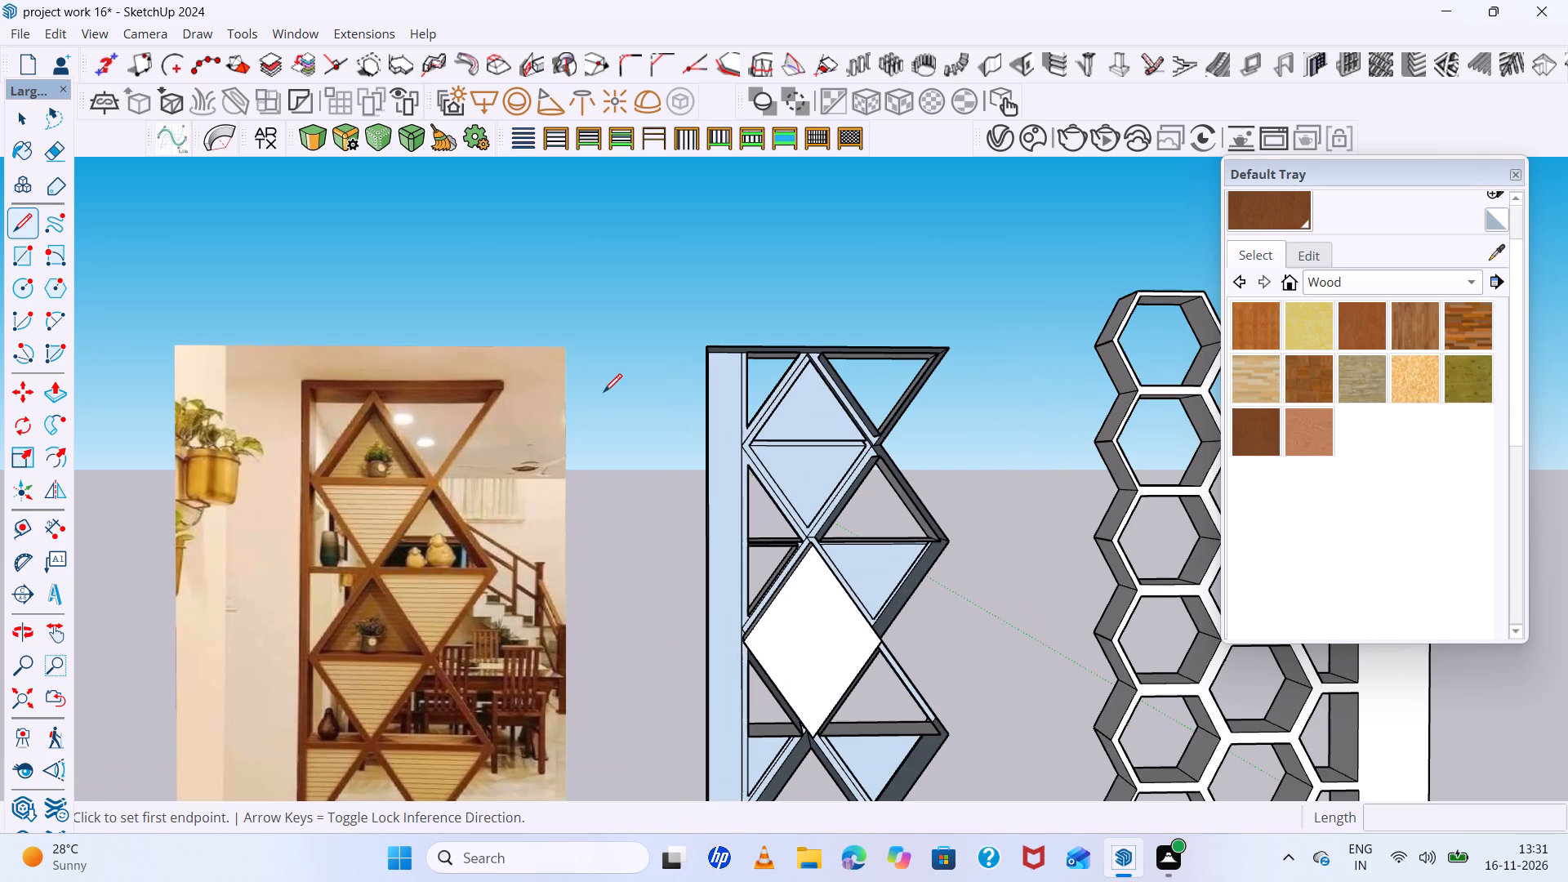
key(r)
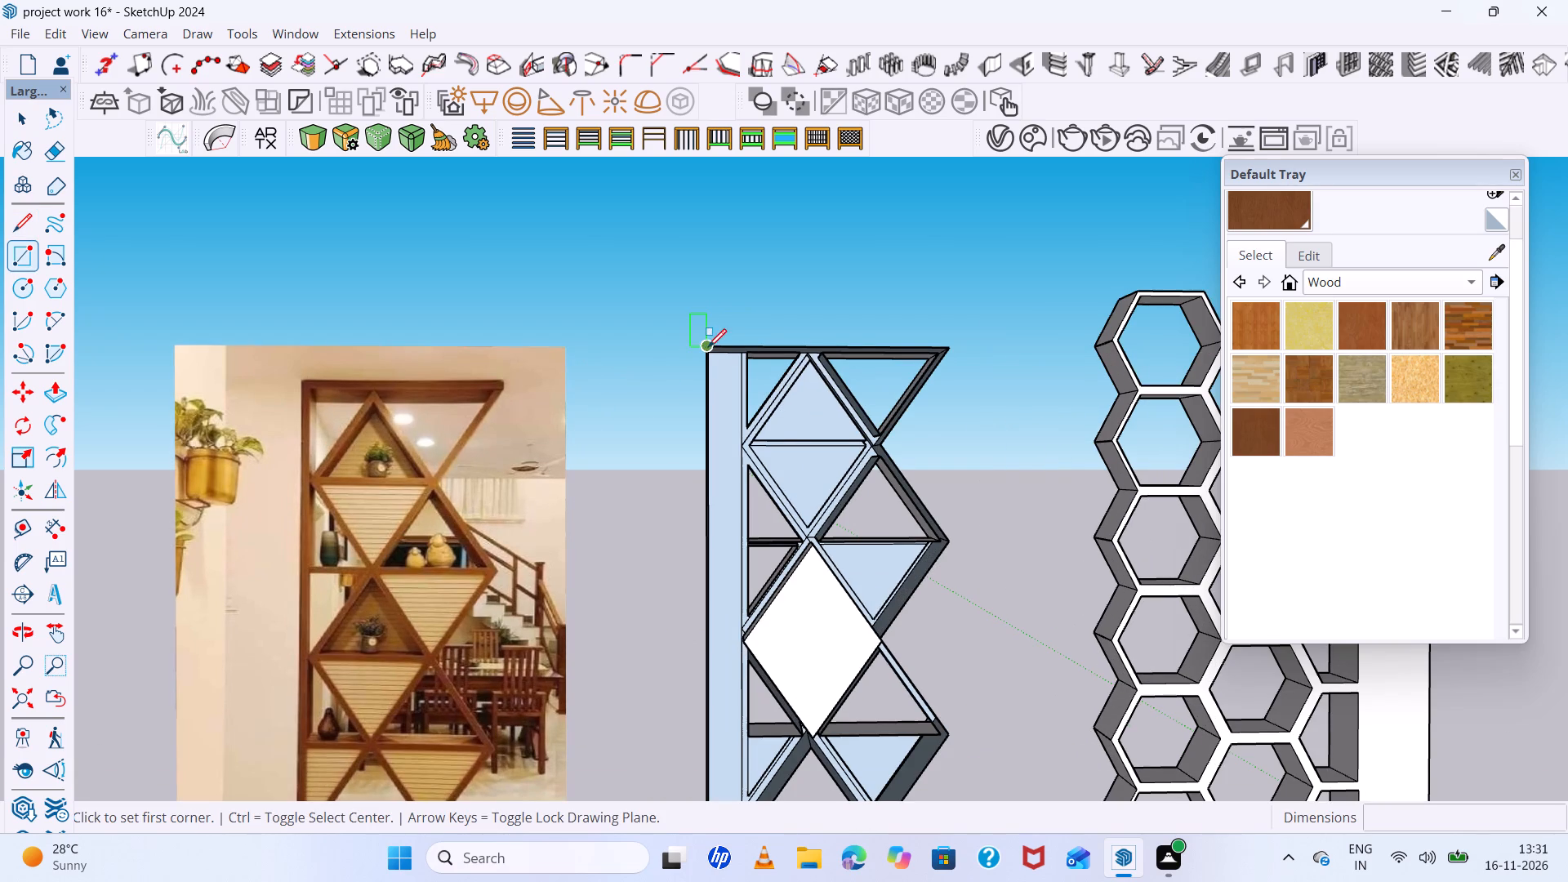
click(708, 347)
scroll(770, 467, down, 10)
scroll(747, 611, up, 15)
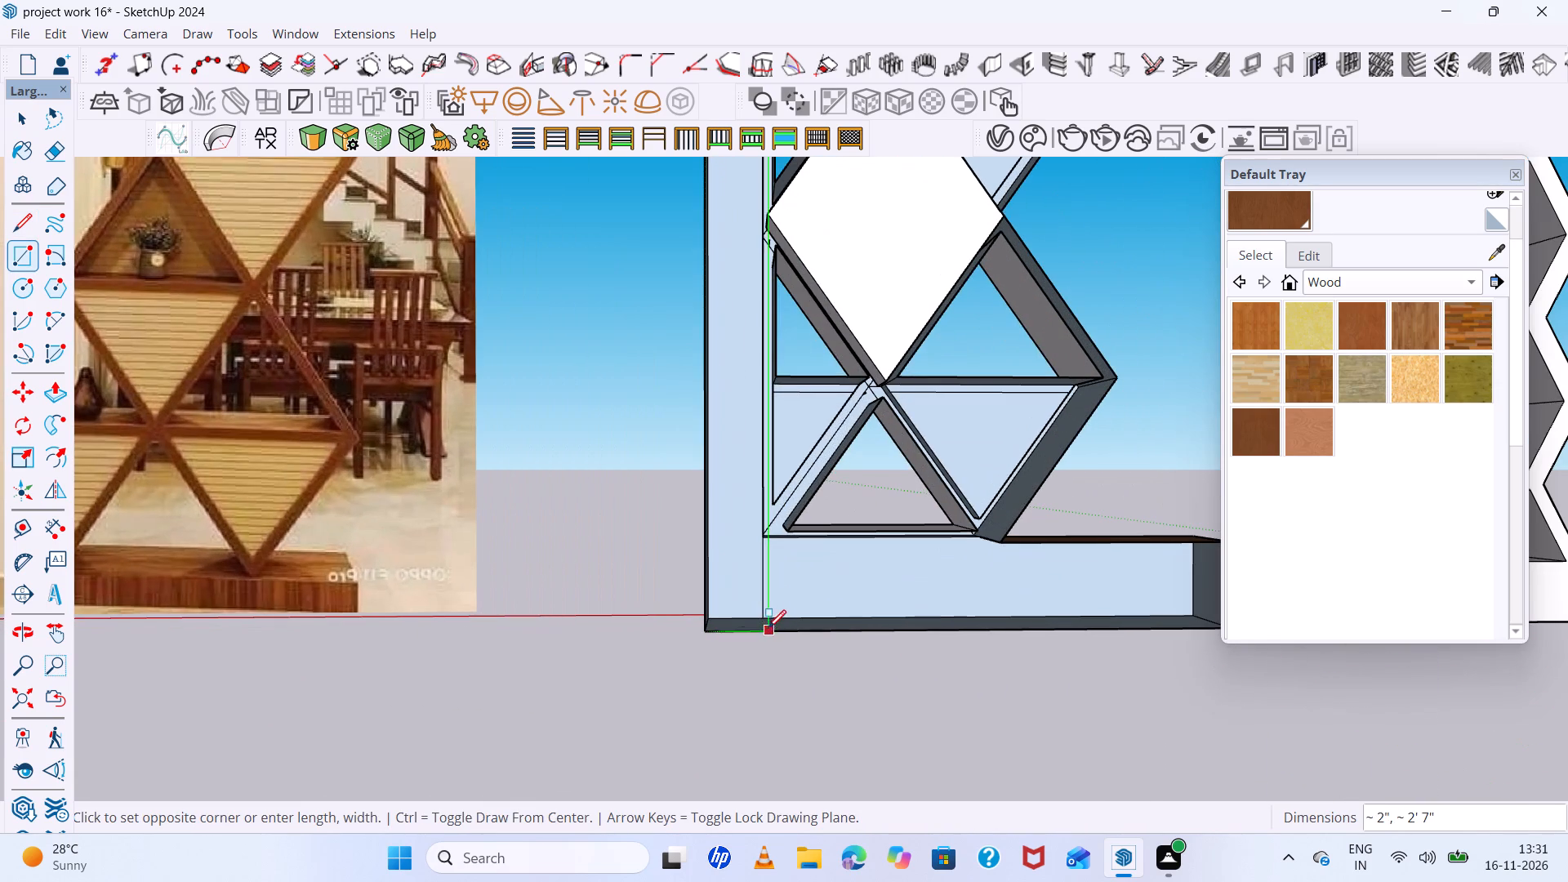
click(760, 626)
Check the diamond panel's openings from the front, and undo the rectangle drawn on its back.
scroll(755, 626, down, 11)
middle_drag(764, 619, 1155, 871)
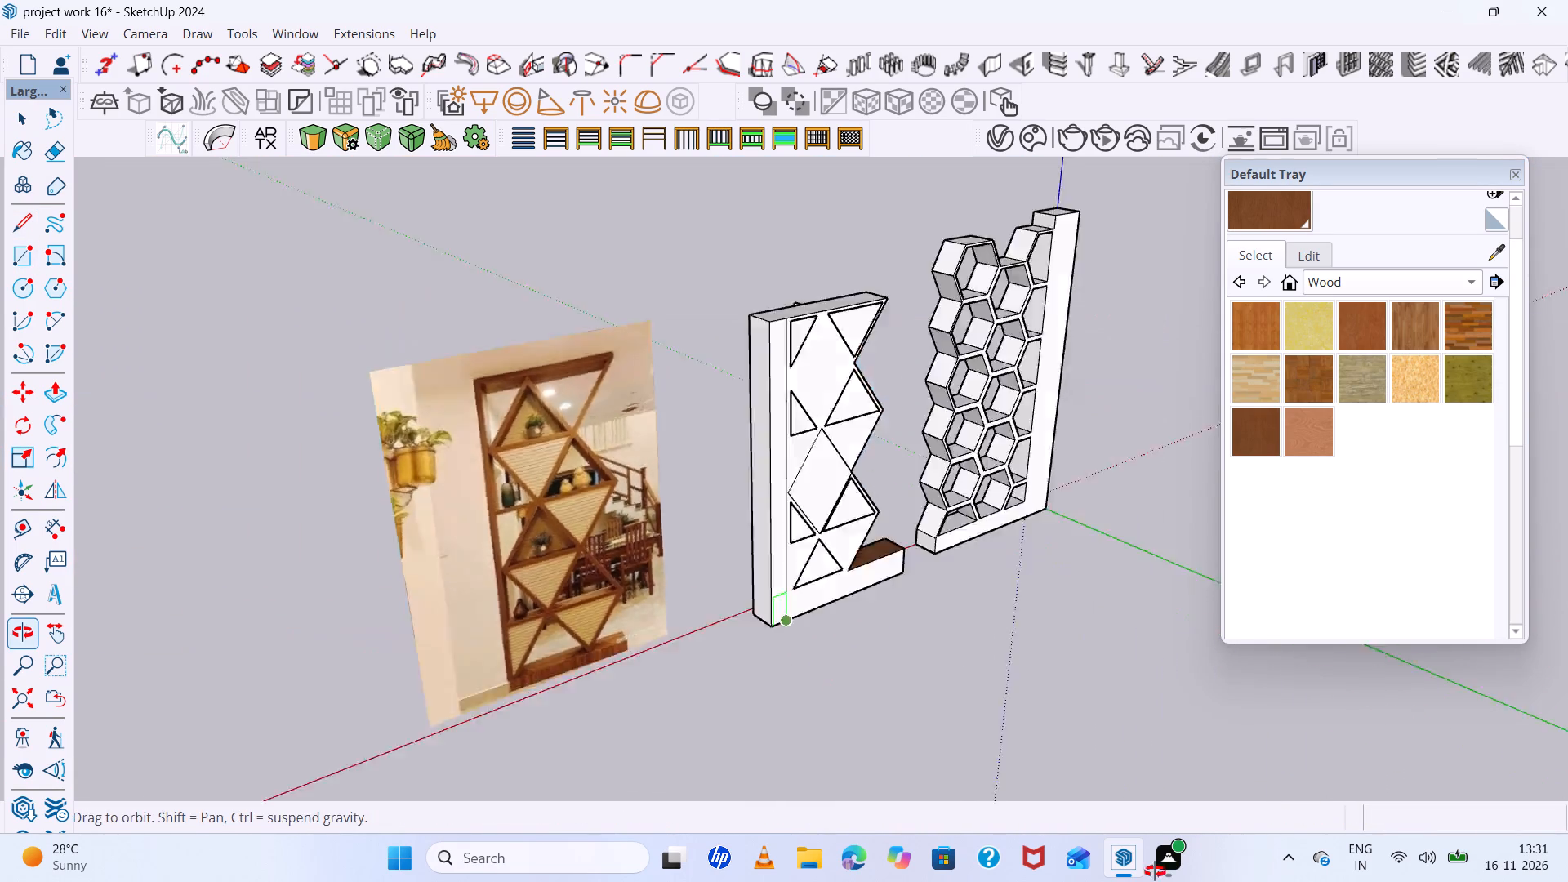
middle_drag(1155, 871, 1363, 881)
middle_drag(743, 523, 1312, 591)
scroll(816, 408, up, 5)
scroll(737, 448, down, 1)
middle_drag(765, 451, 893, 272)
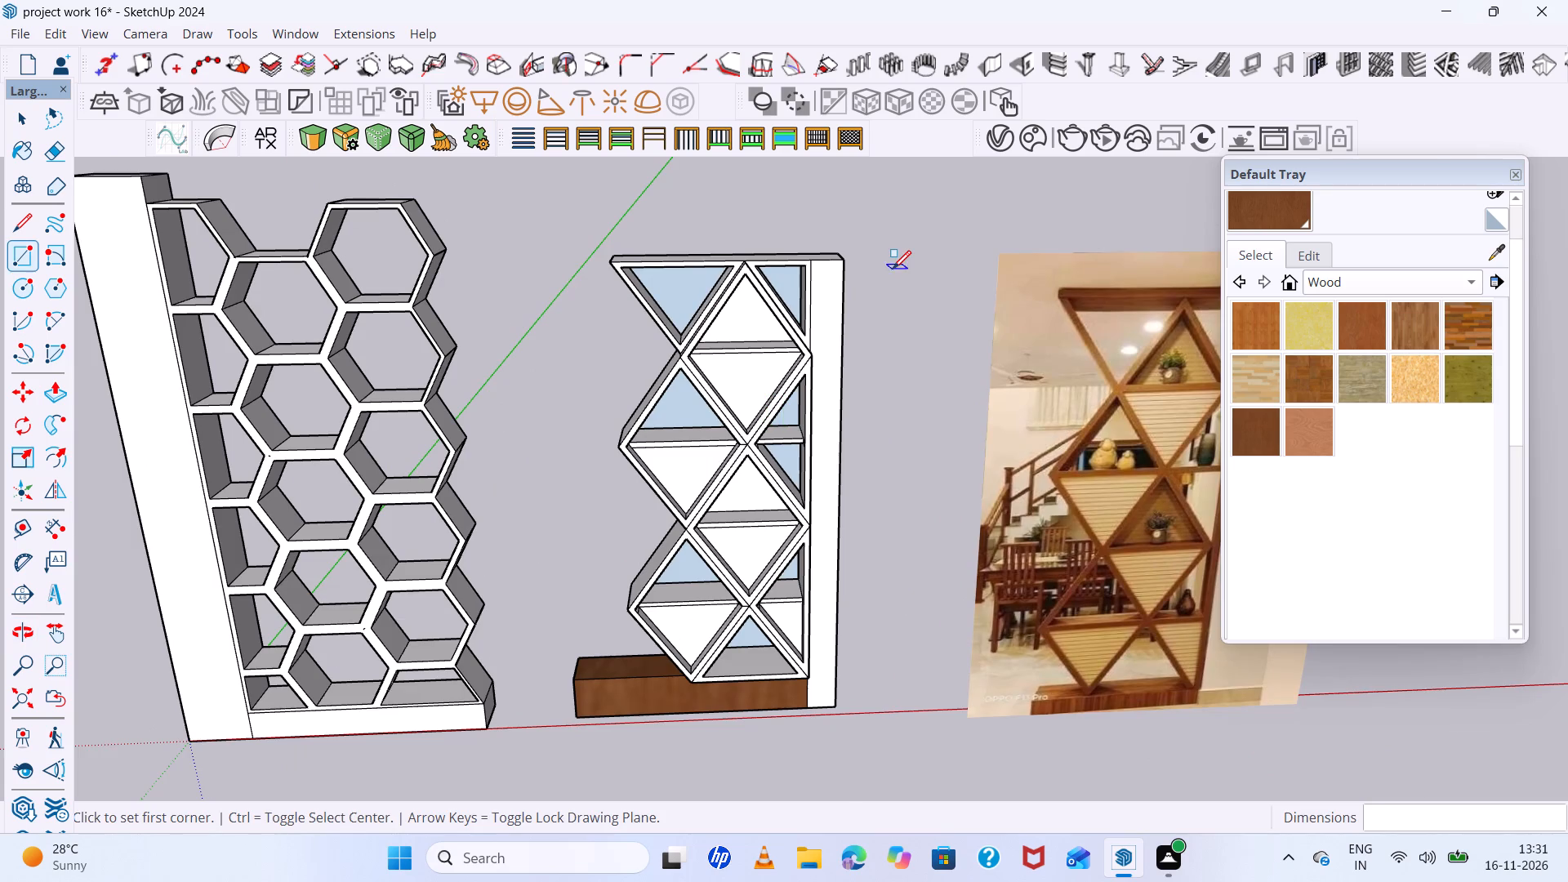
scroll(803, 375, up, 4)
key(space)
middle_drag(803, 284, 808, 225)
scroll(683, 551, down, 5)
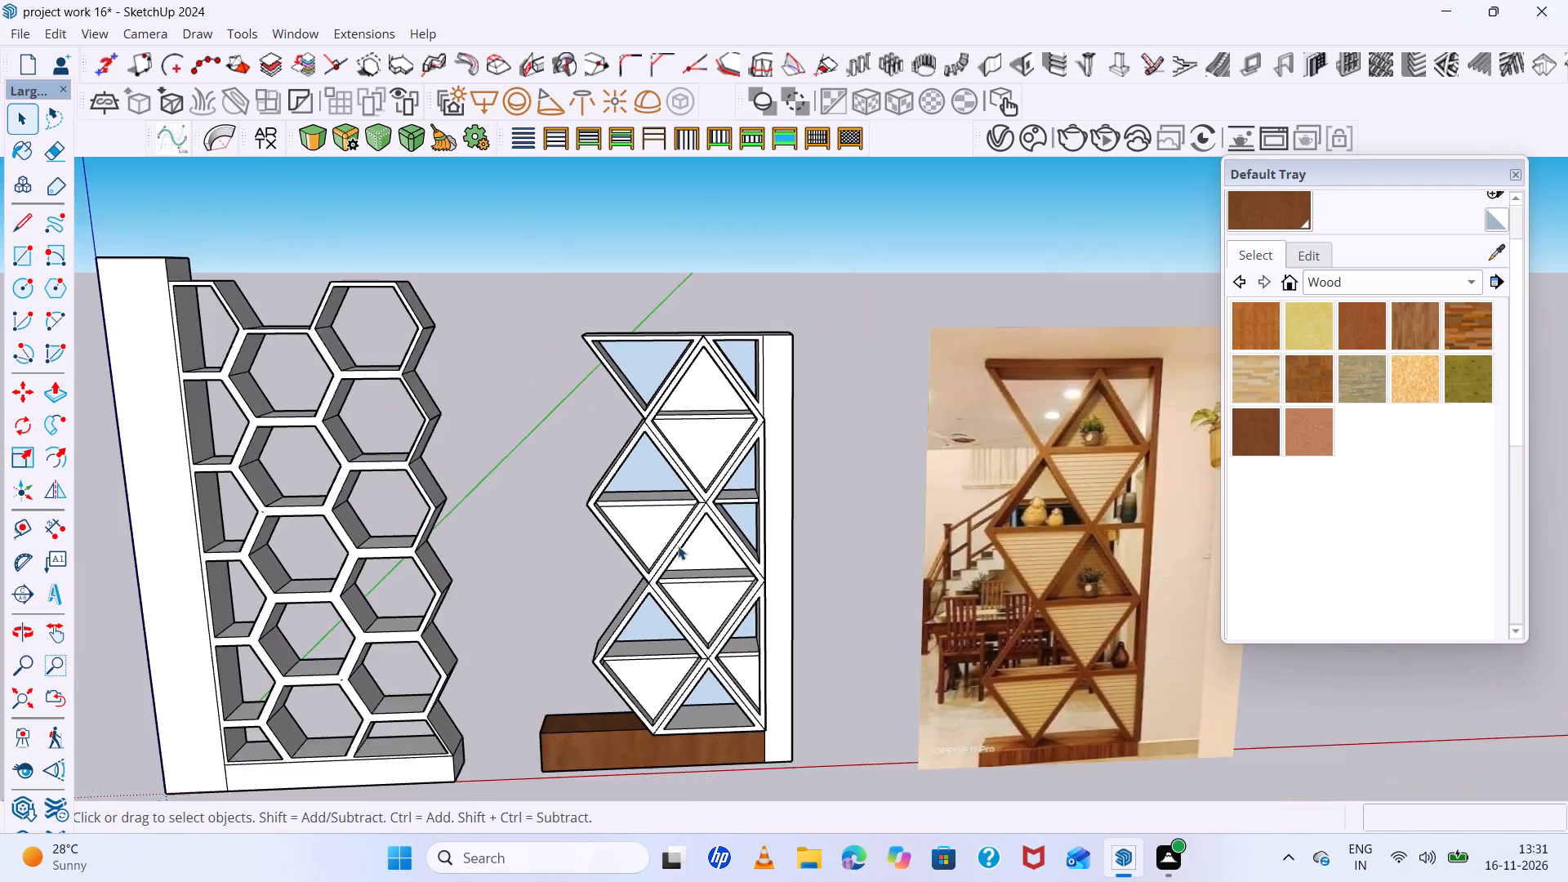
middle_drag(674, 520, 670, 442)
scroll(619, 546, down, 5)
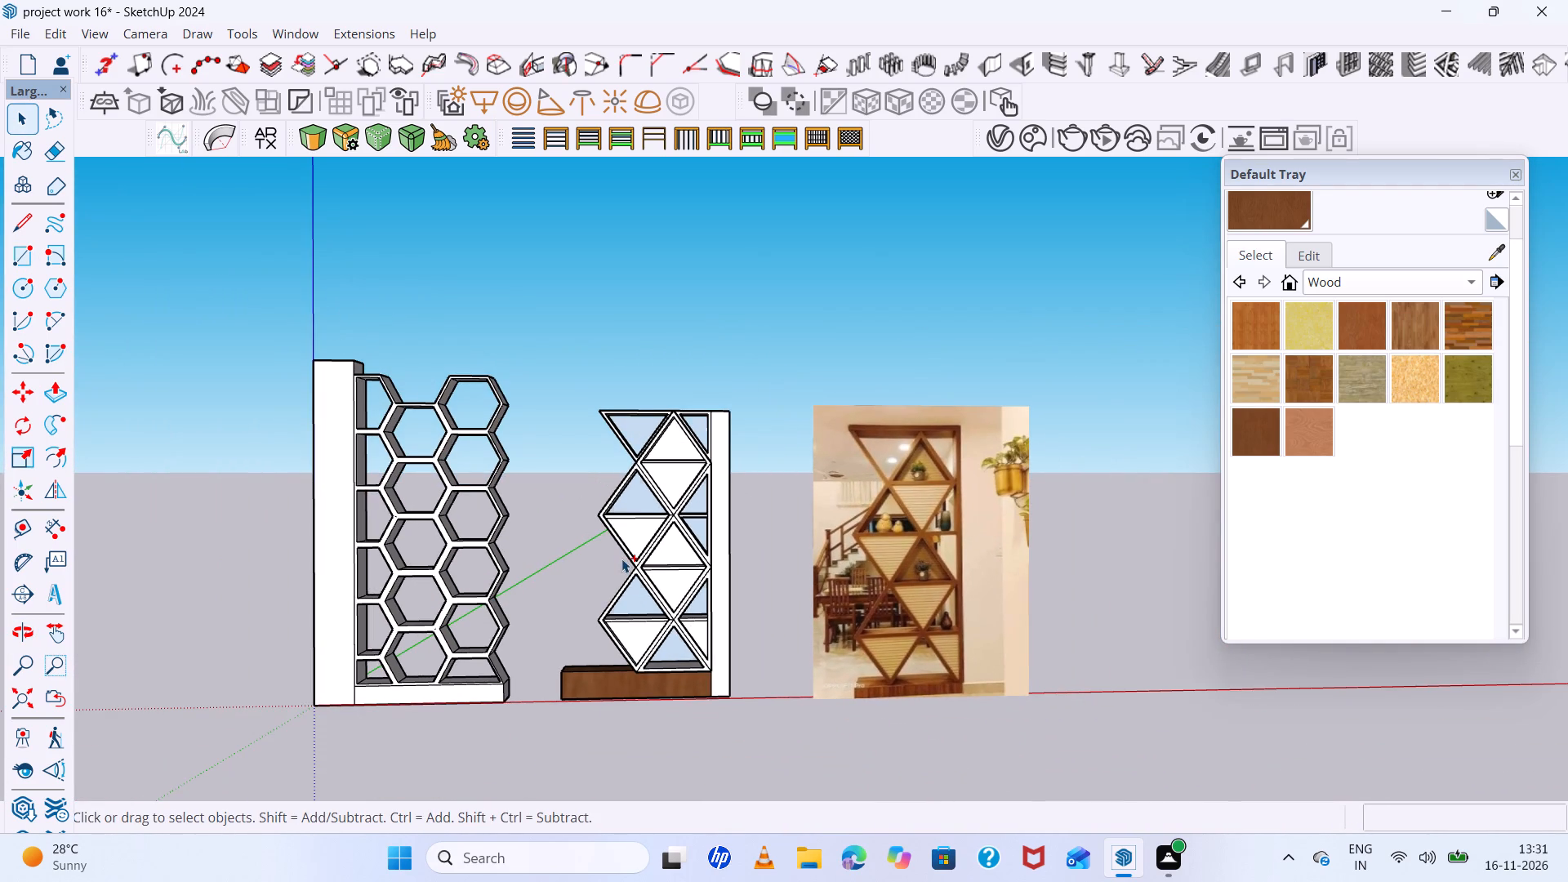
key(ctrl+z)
Paint the two outer side faces of the diamond panel's lowest projecting triangle section with the dark brown wood.
scroll(662, 528, down, 5)
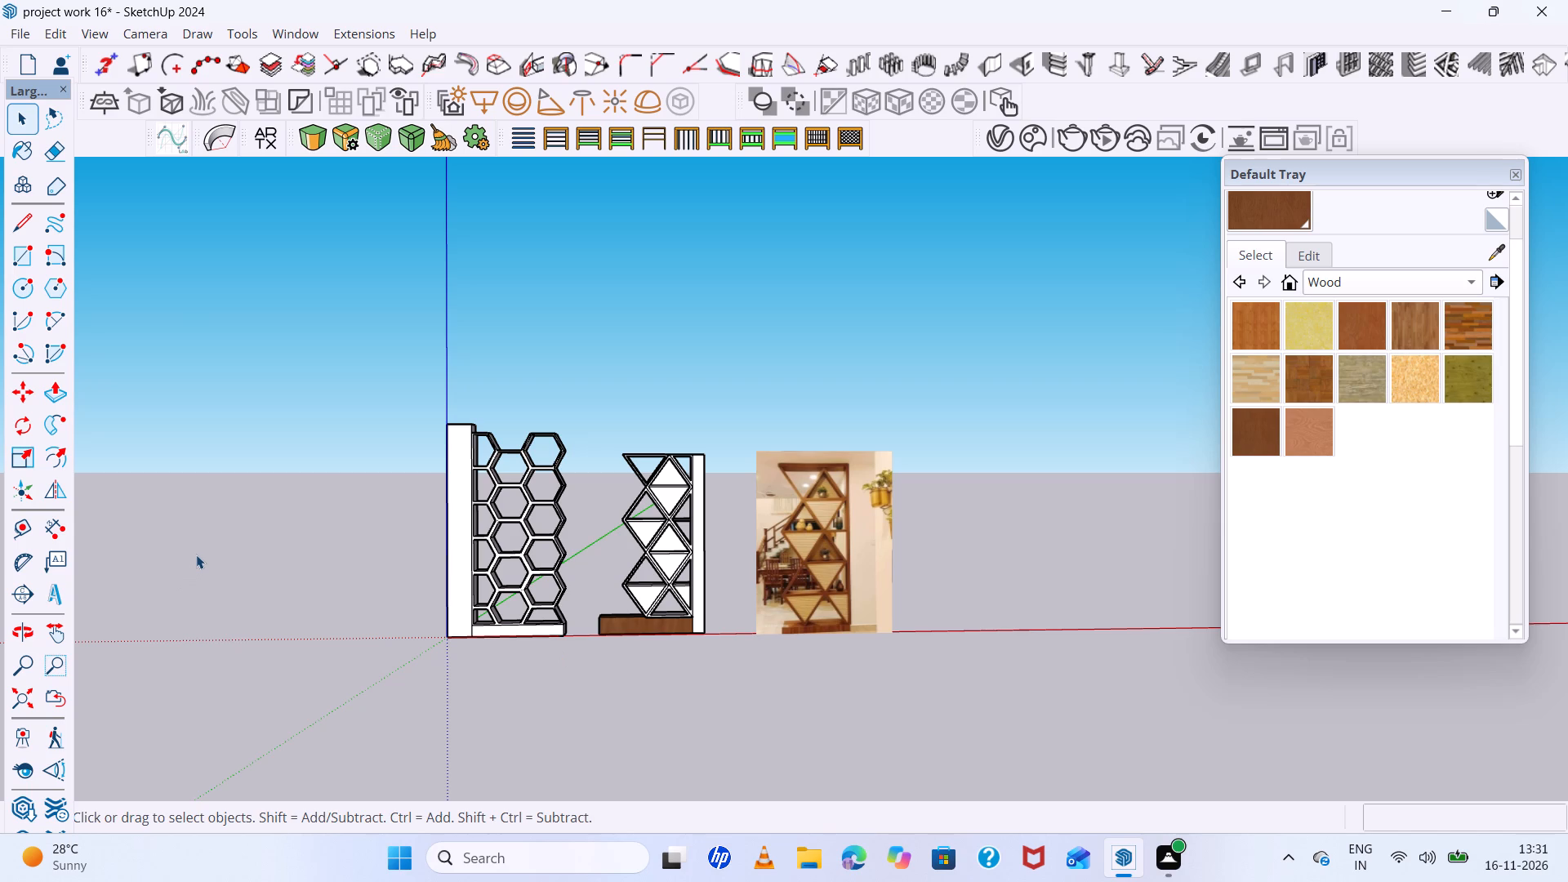
scroll(196, 555, down, 1)
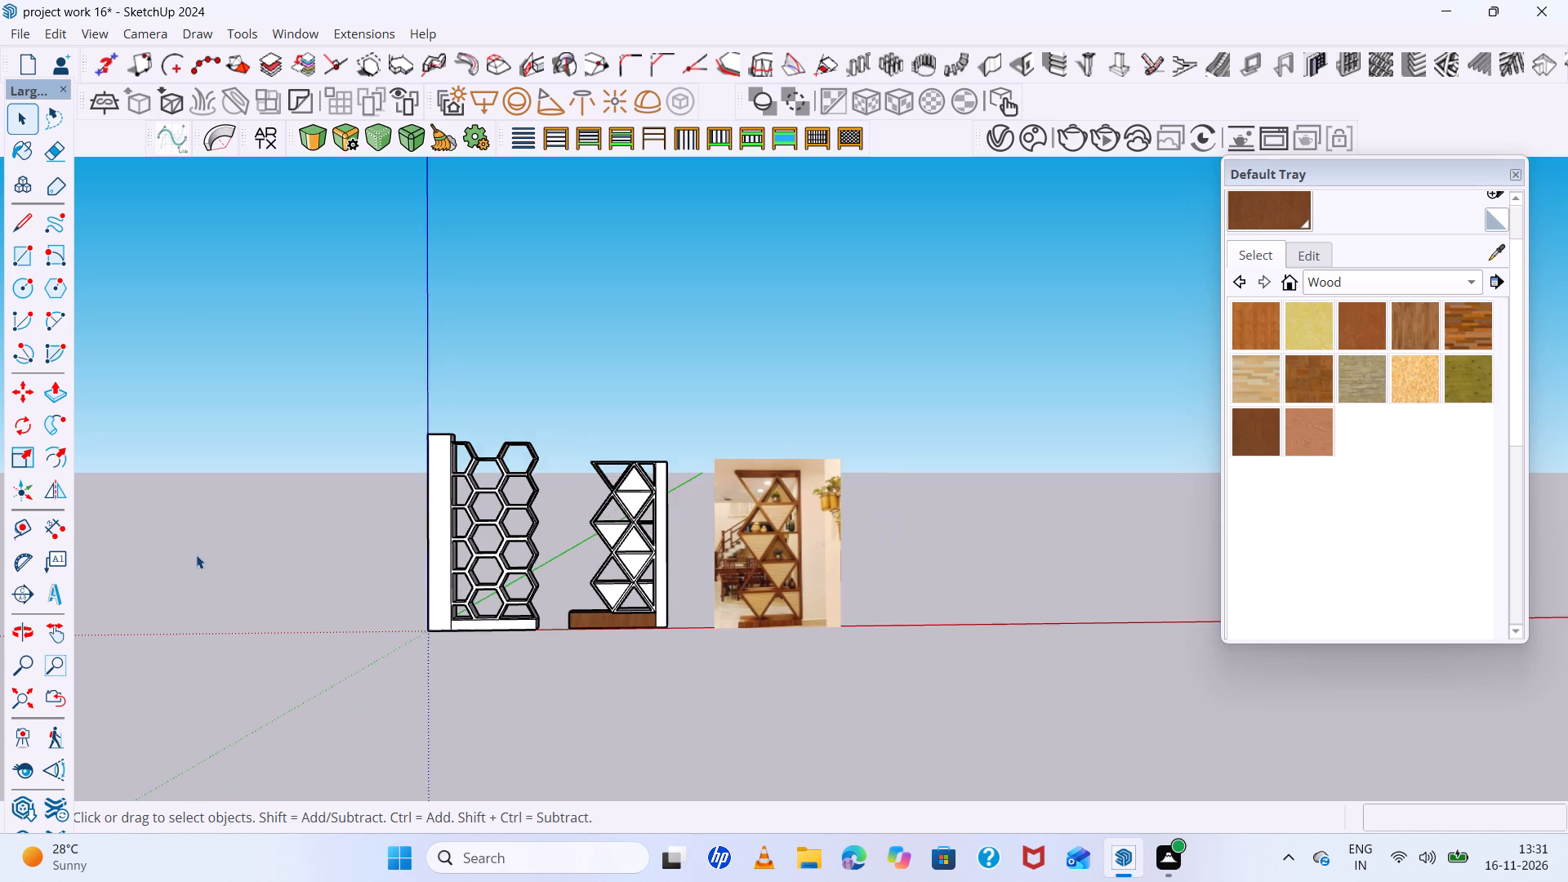
scroll(196, 555, down, 2)
scroll(197, 555, up, 2)
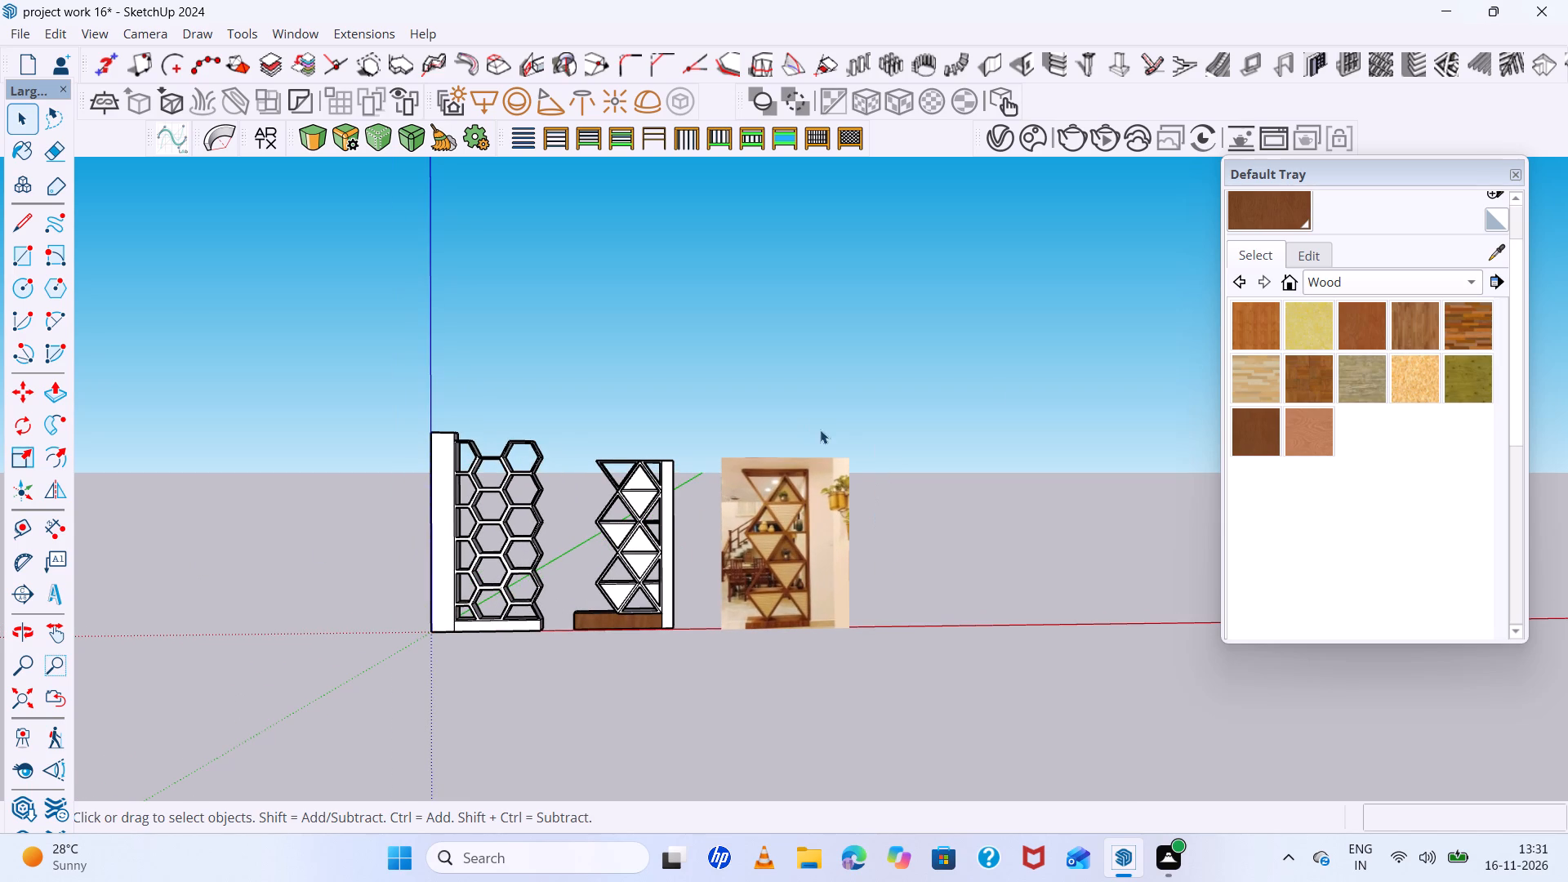
click(1260, 212)
scroll(690, 498, up, 11)
middle_drag(493, 684, 706, 709)
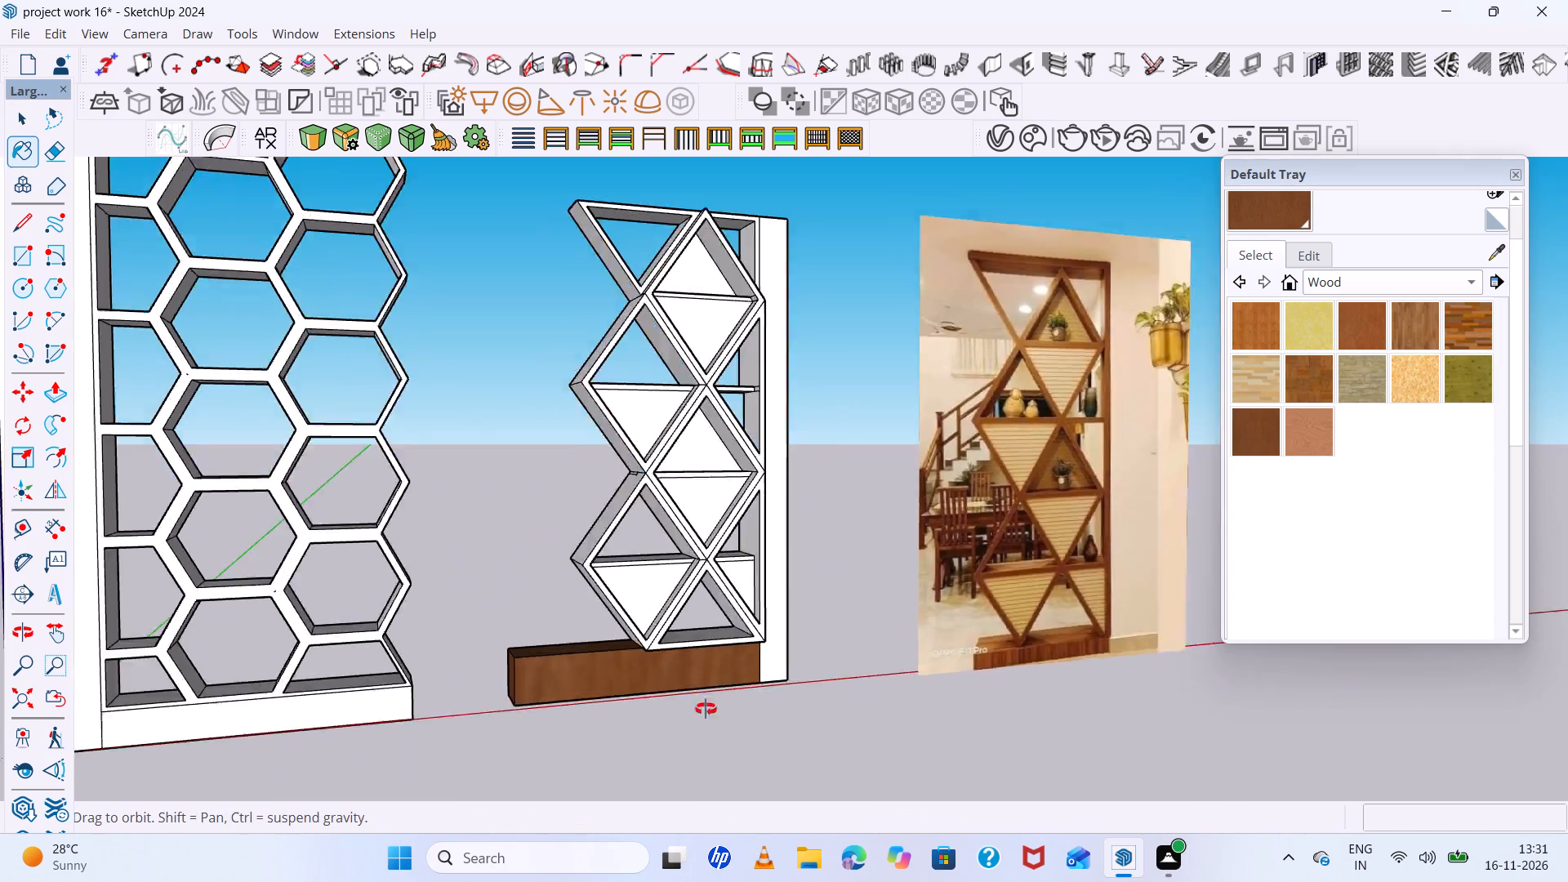
middle_drag(706, 709, 621, 710)
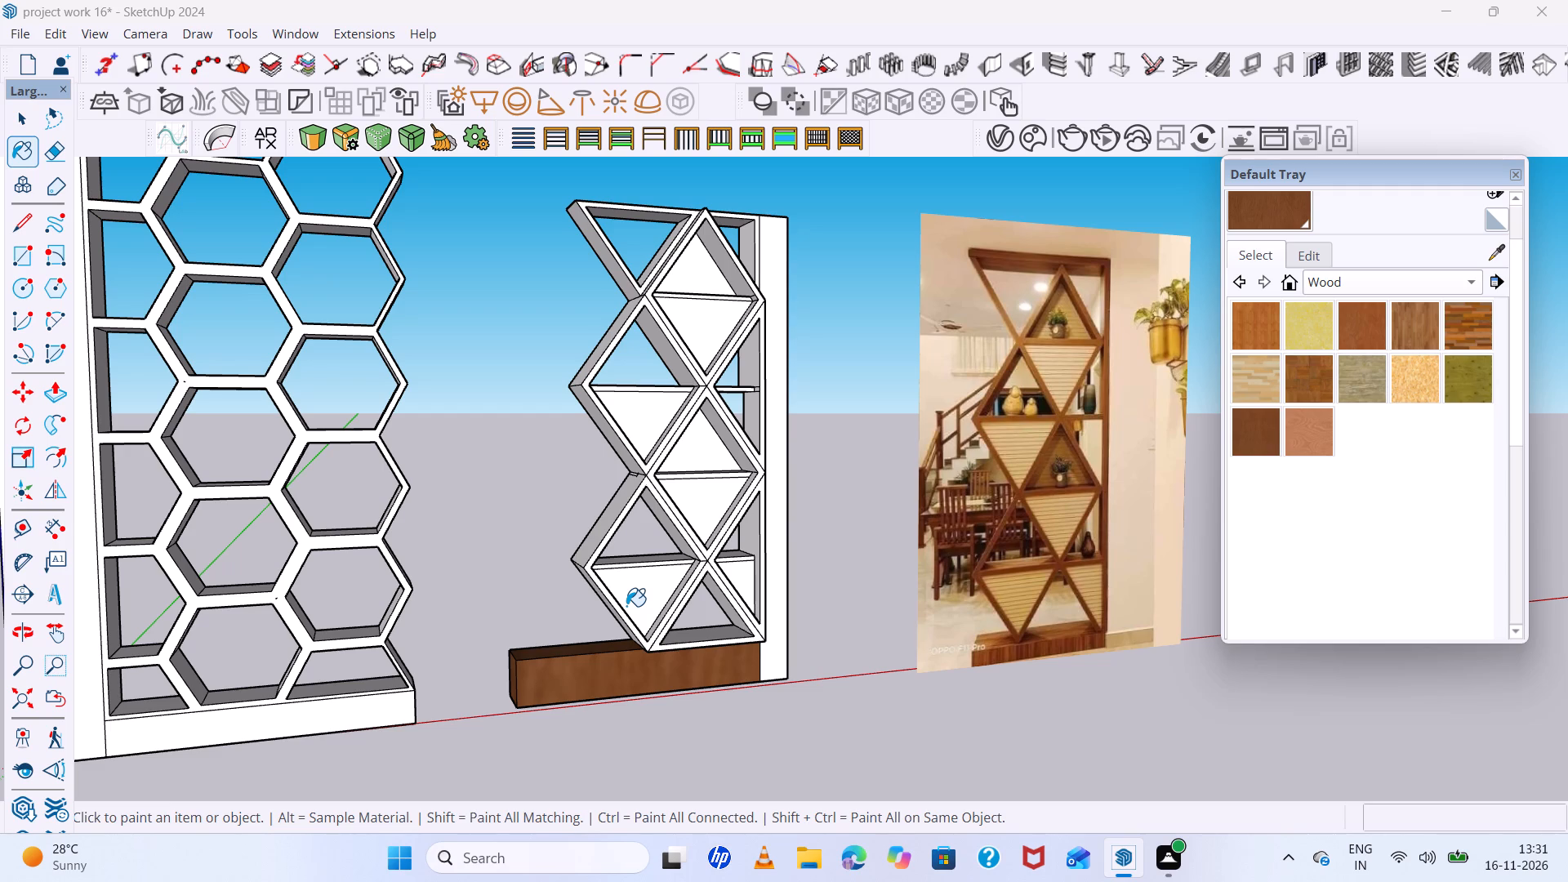
scroll(626, 606, down, 3)
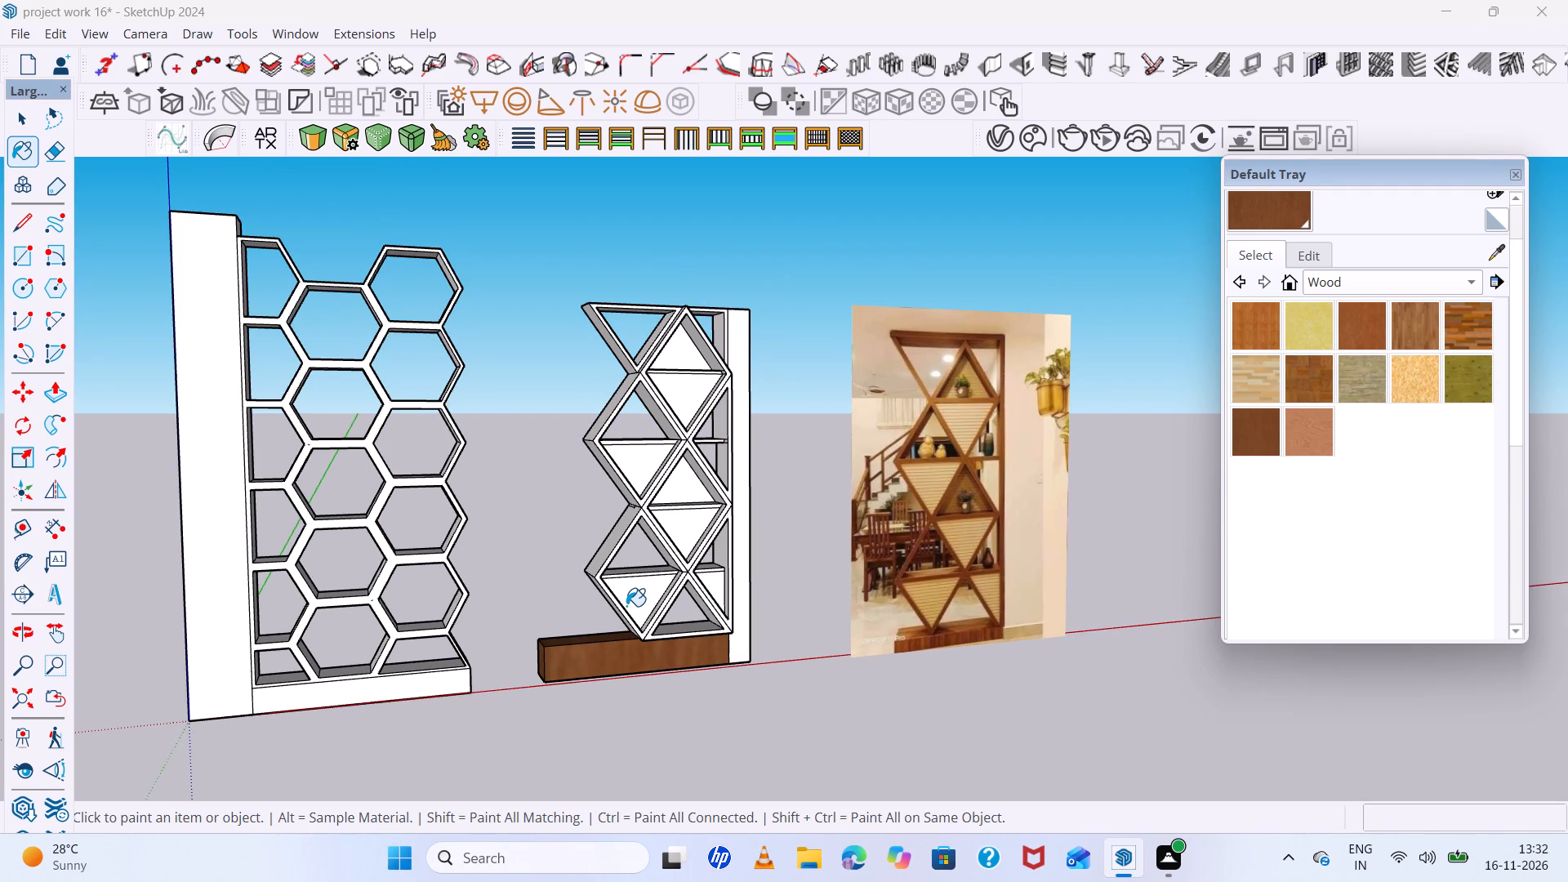
scroll(626, 606, up, 3)
scroll(626, 606, down, 3)
middle_drag(626, 606, 759, 675)
scroll(626, 620, up, 11)
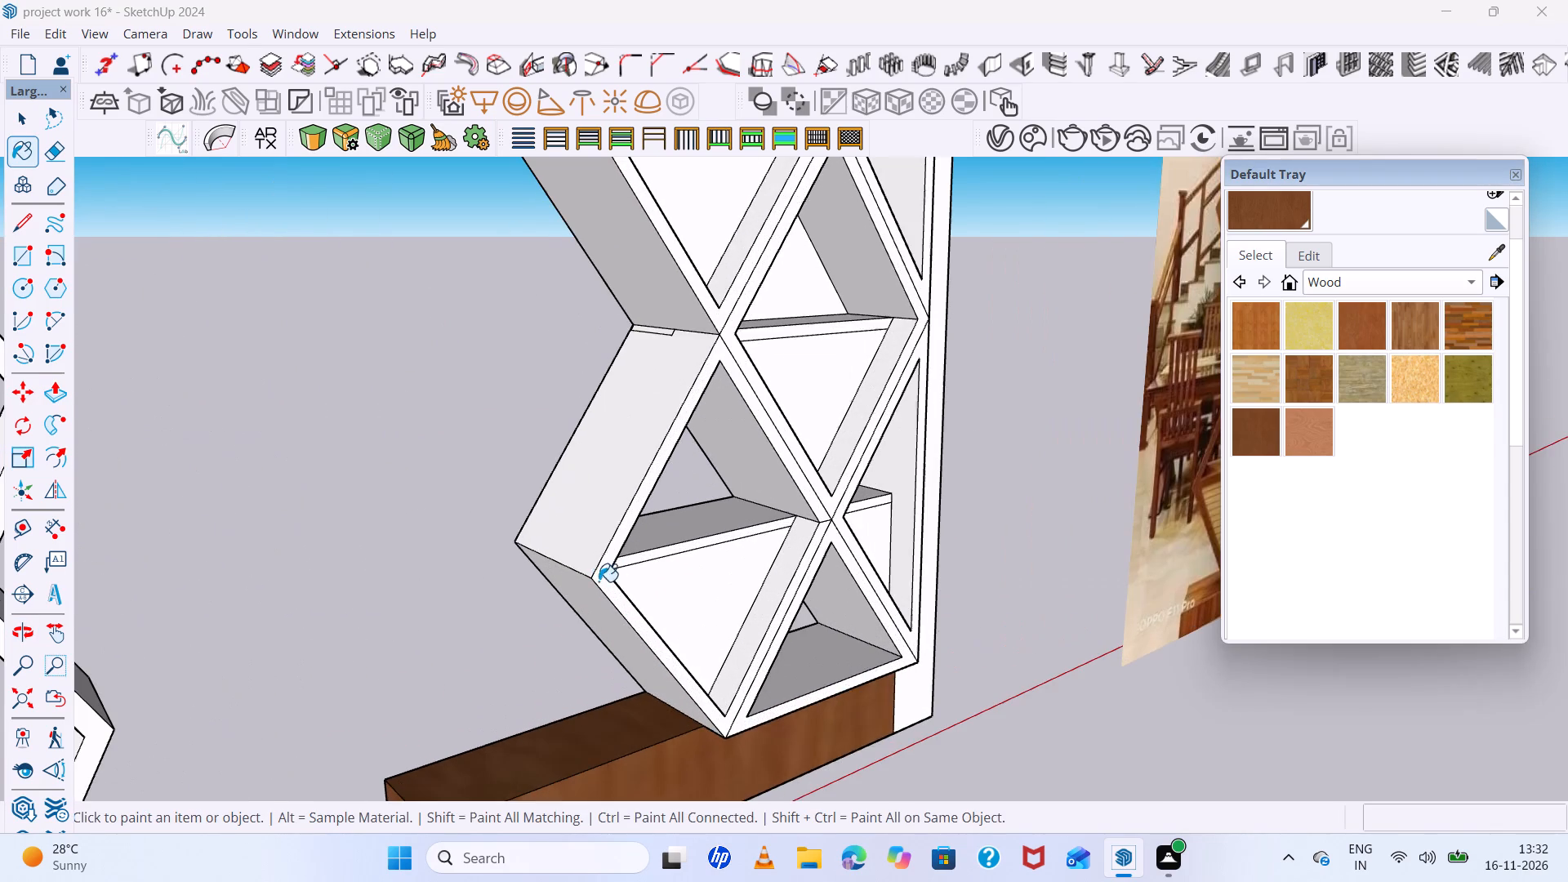
click(579, 542)
scroll(587, 586, up, 5)
click(599, 618)
Erase the edges of the small unpainted strip at the upper end of the painted outer side face.
scroll(599, 618, down, 6)
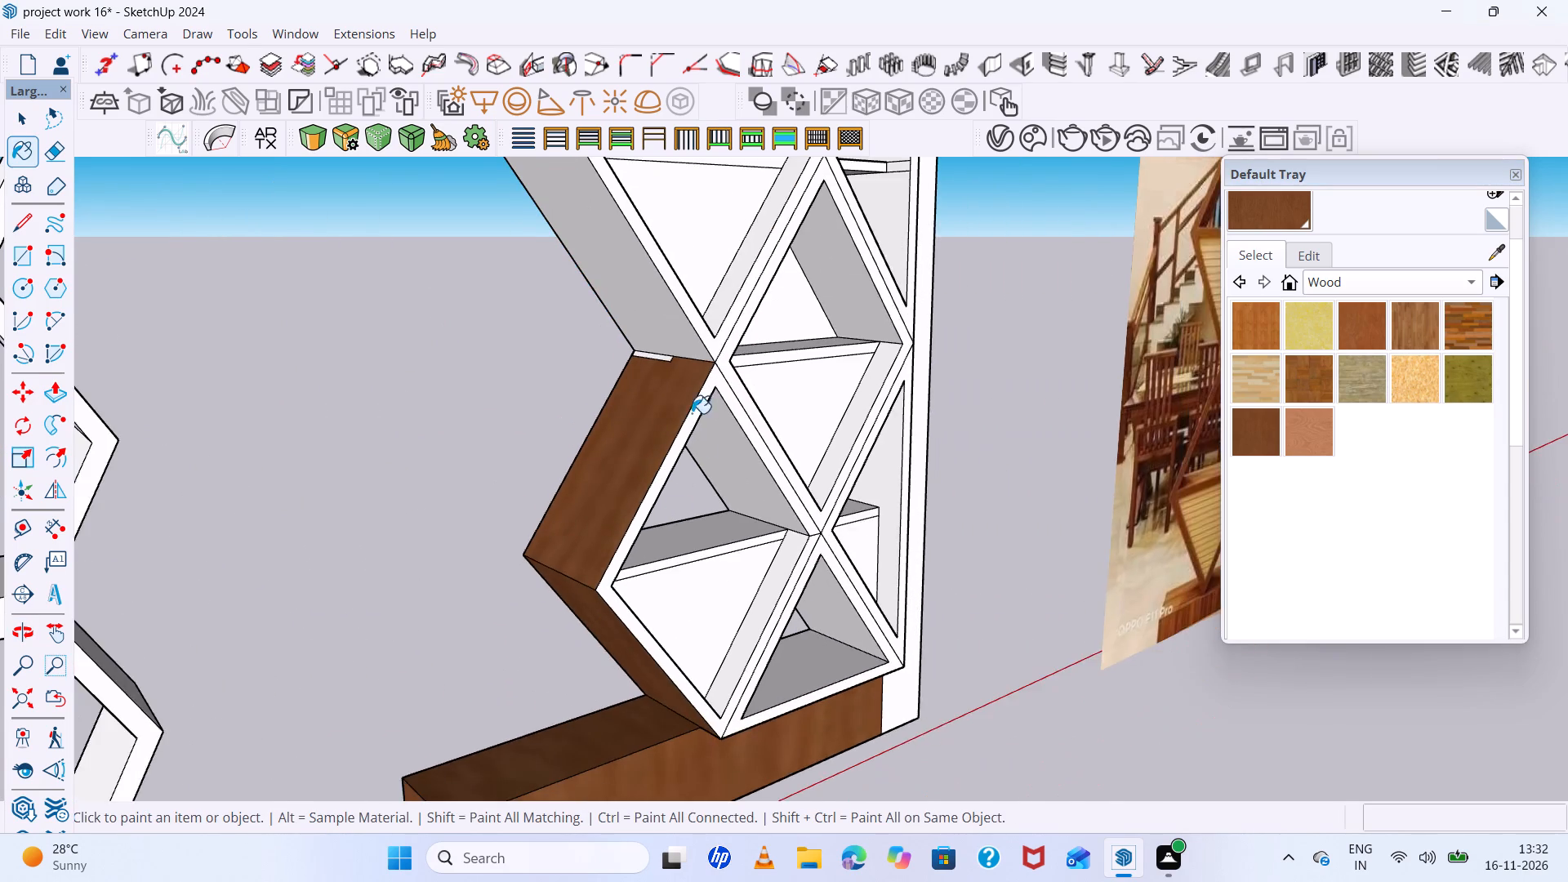
scroll(690, 374, up, 11)
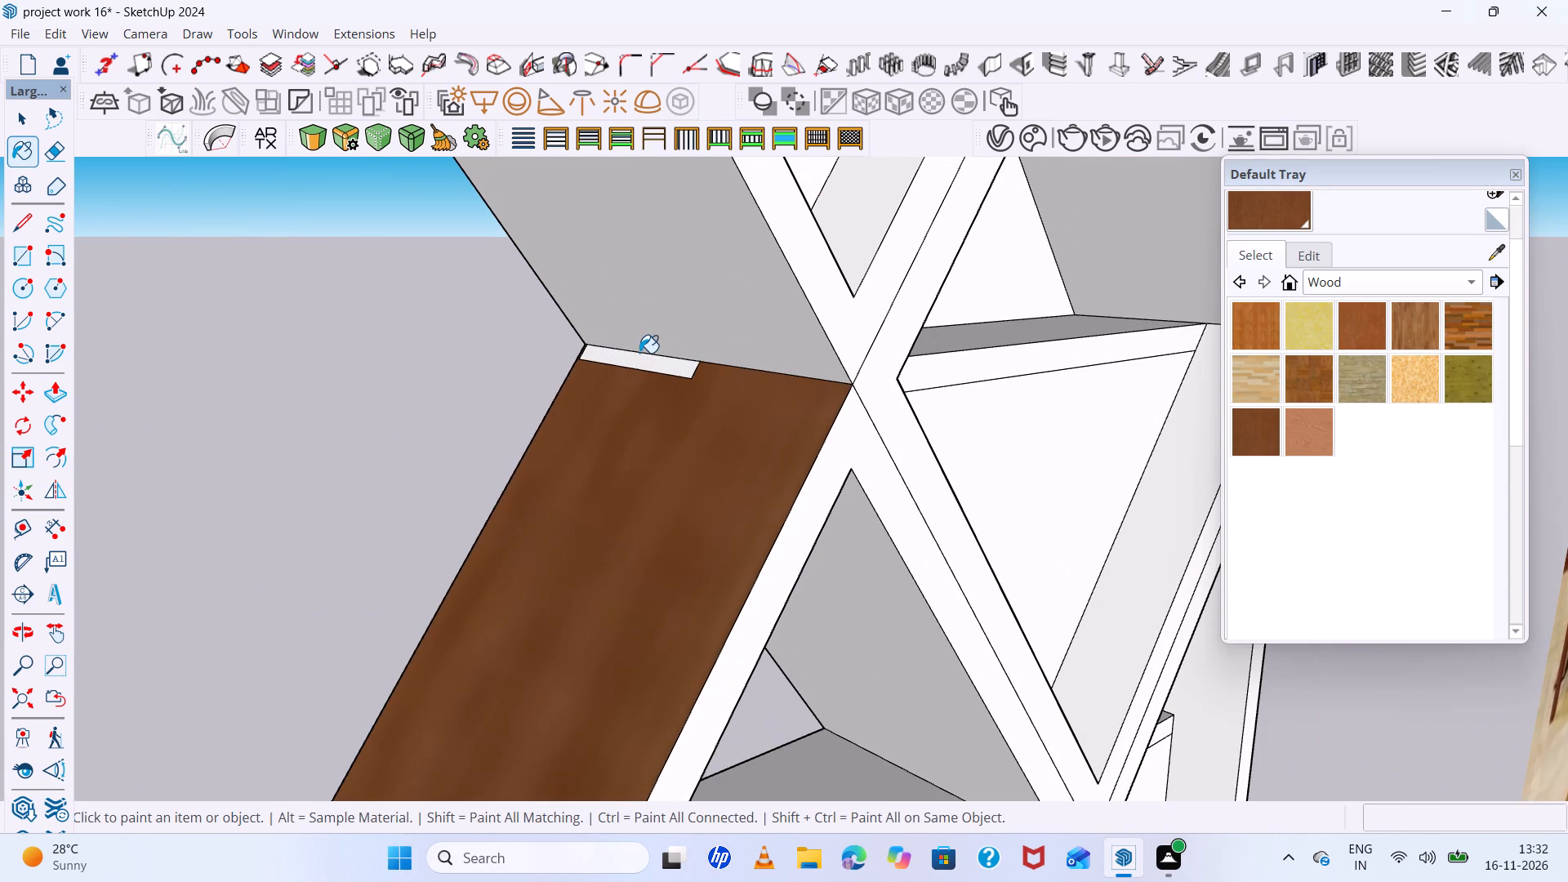
key(e)
click(644, 376)
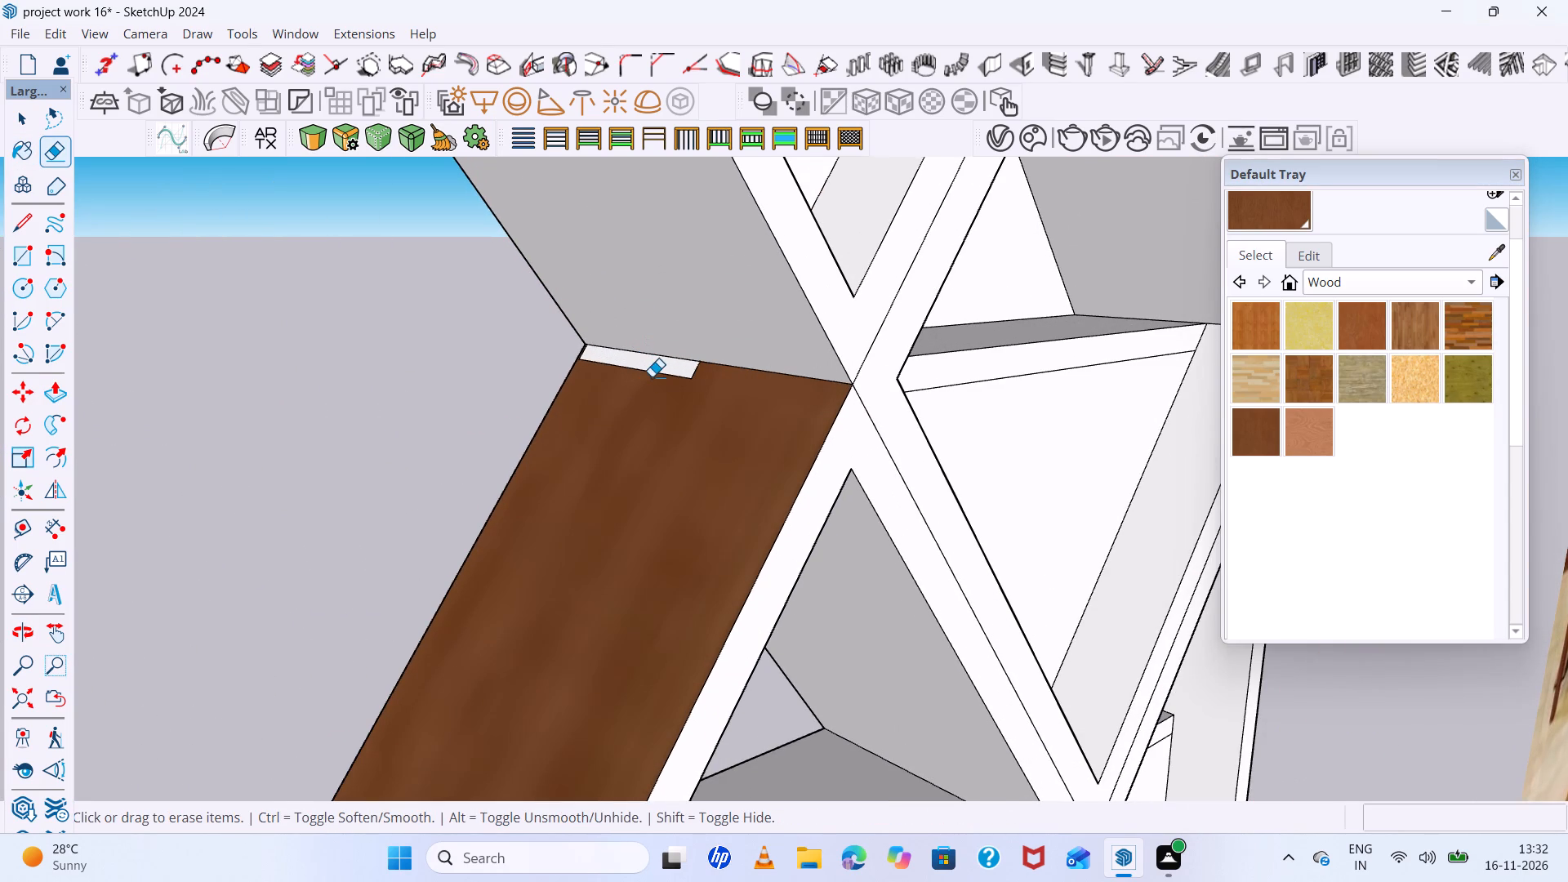
click(652, 376)
drag(660, 371, 660, 379)
scroll(622, 396, down, 4)
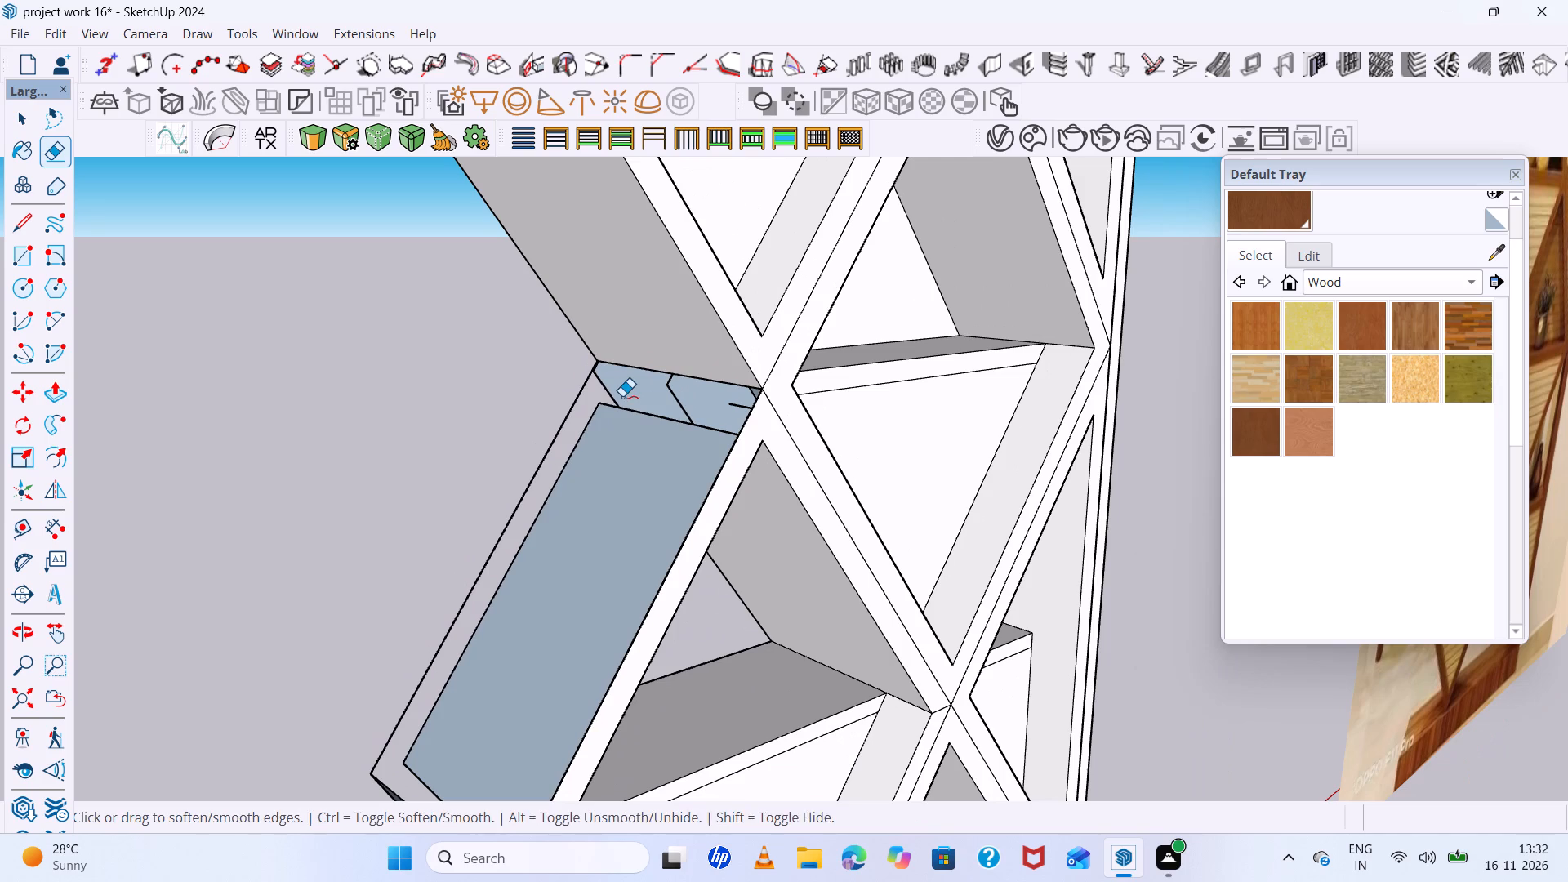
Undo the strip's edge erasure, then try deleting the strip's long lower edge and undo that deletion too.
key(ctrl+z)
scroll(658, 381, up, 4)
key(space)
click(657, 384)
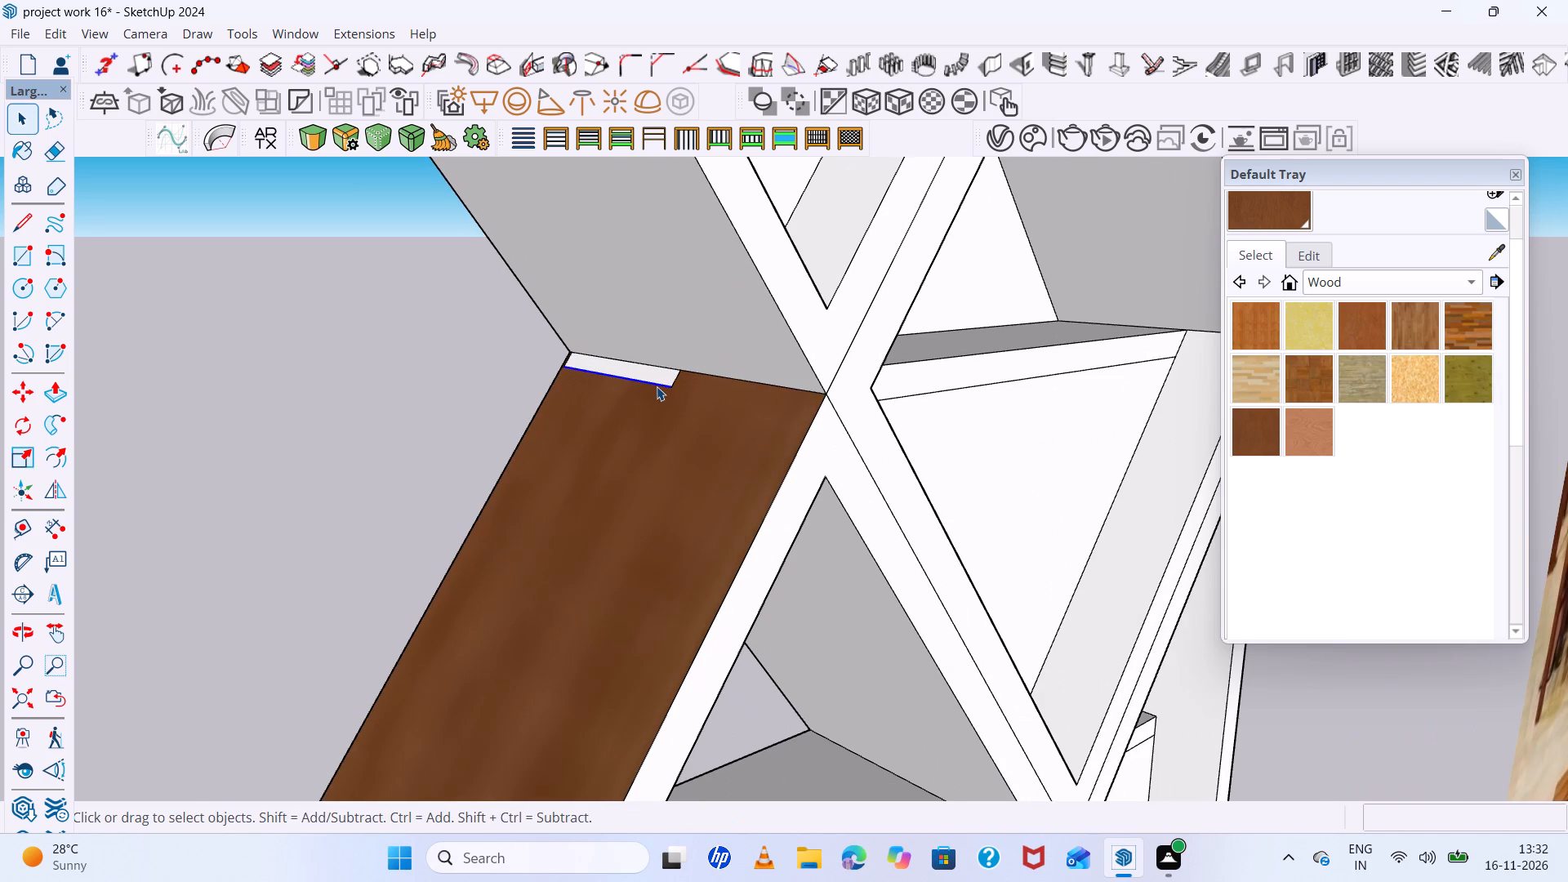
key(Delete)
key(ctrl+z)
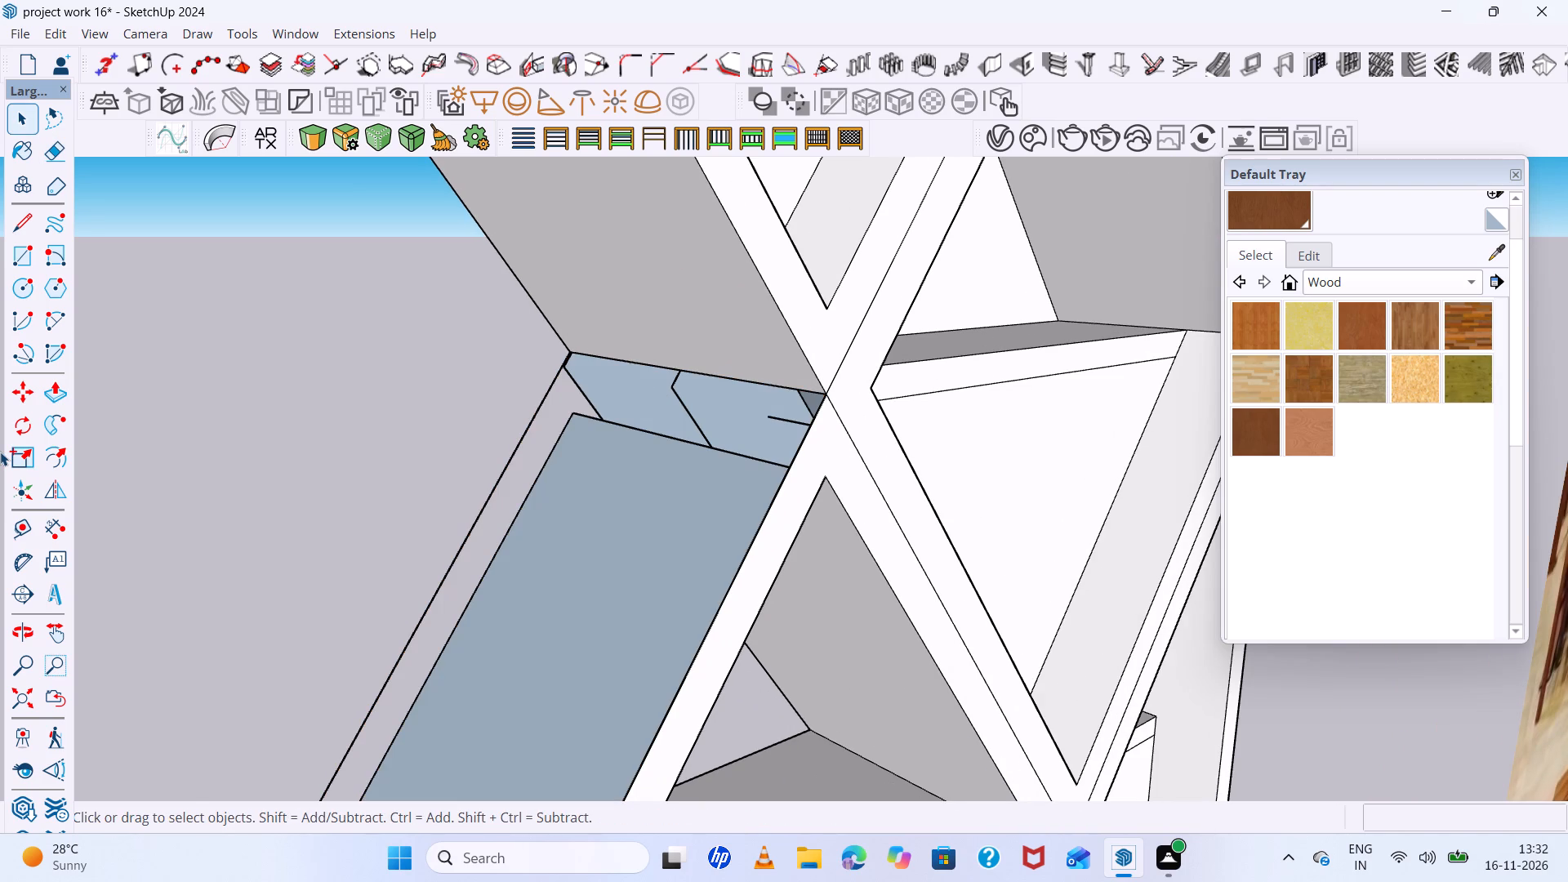
Paint the small unpainted strip at the upper end of the outer side face with the dark brown wood.
click(1267, 201)
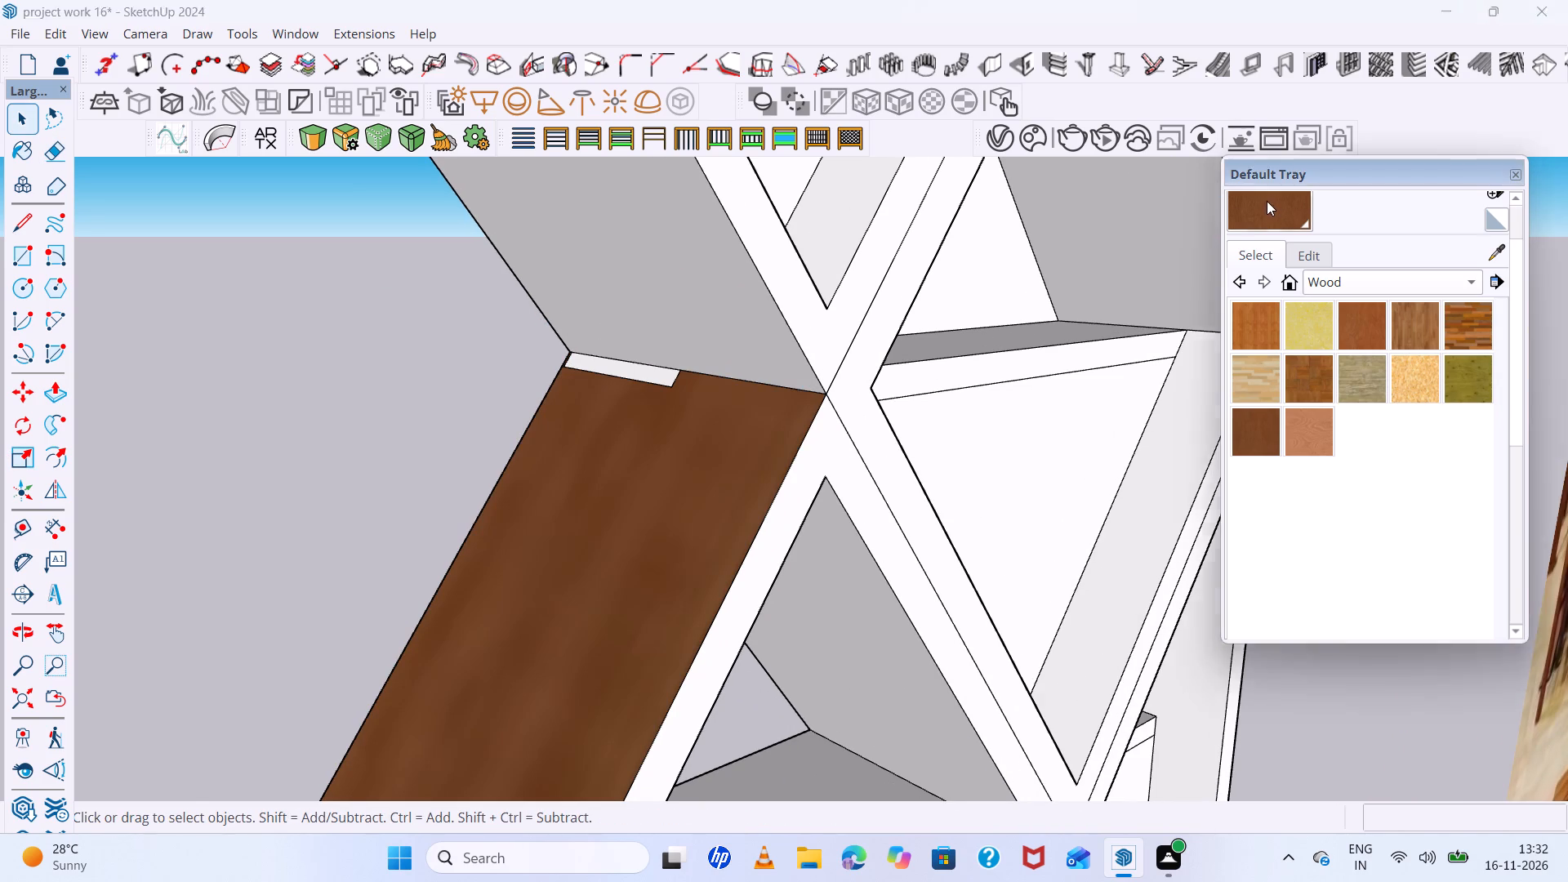
scroll(643, 318, up, 4)
click(641, 385)
scroll(625, 410, down, 10)
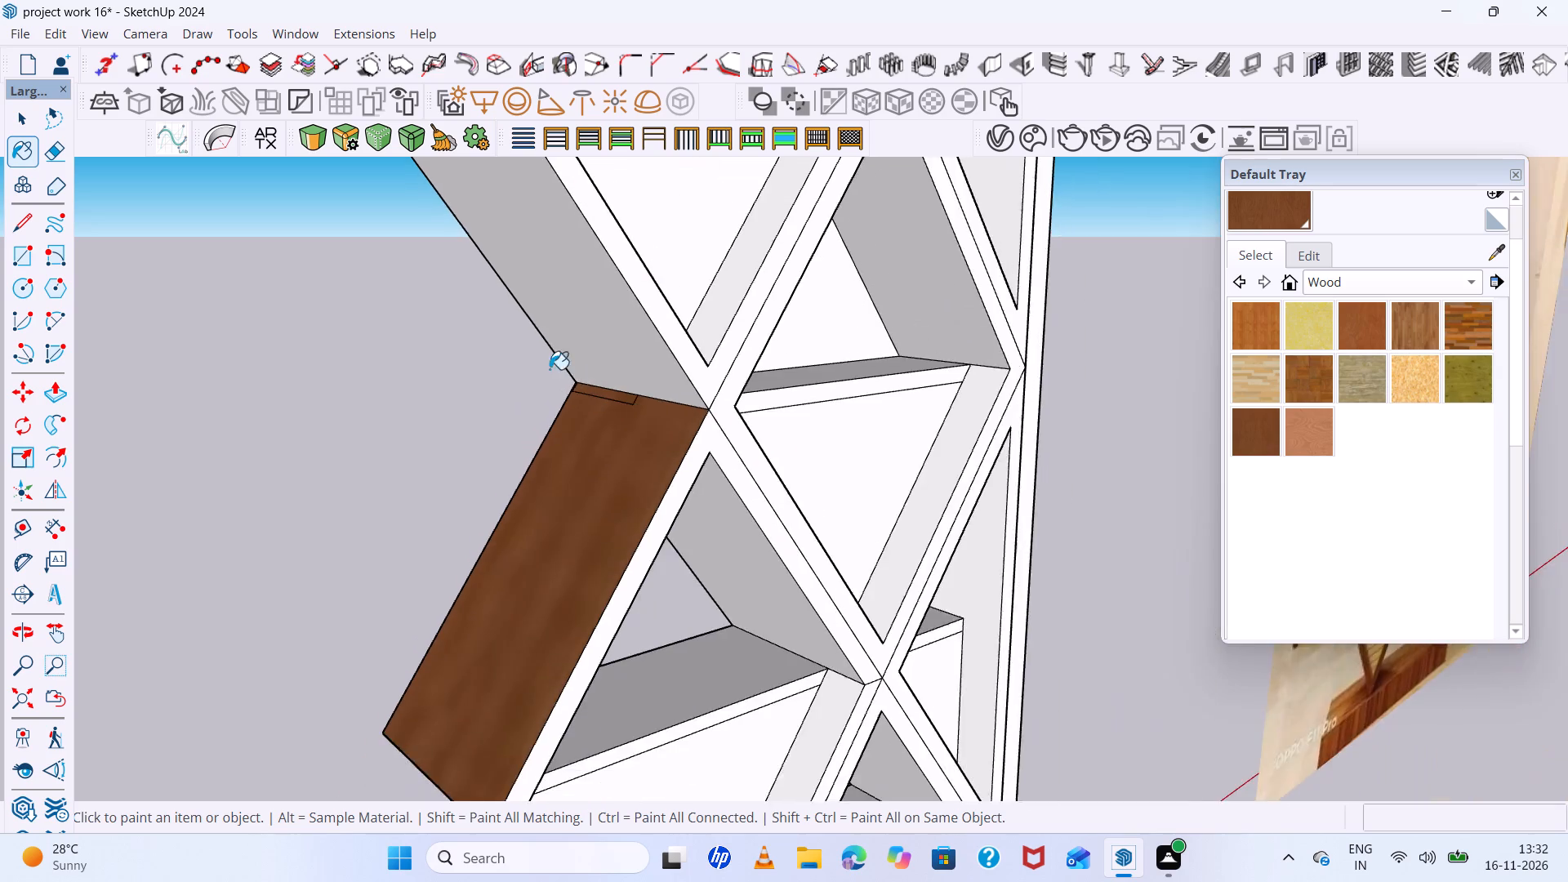
Paint the upper outer-side inner face of the diamond panel's lowest projecting opening with the dark brown wood.
scroll(550, 369, down, 7)
scroll(681, 526, down, 4)
middle_drag(671, 531, 167, 333)
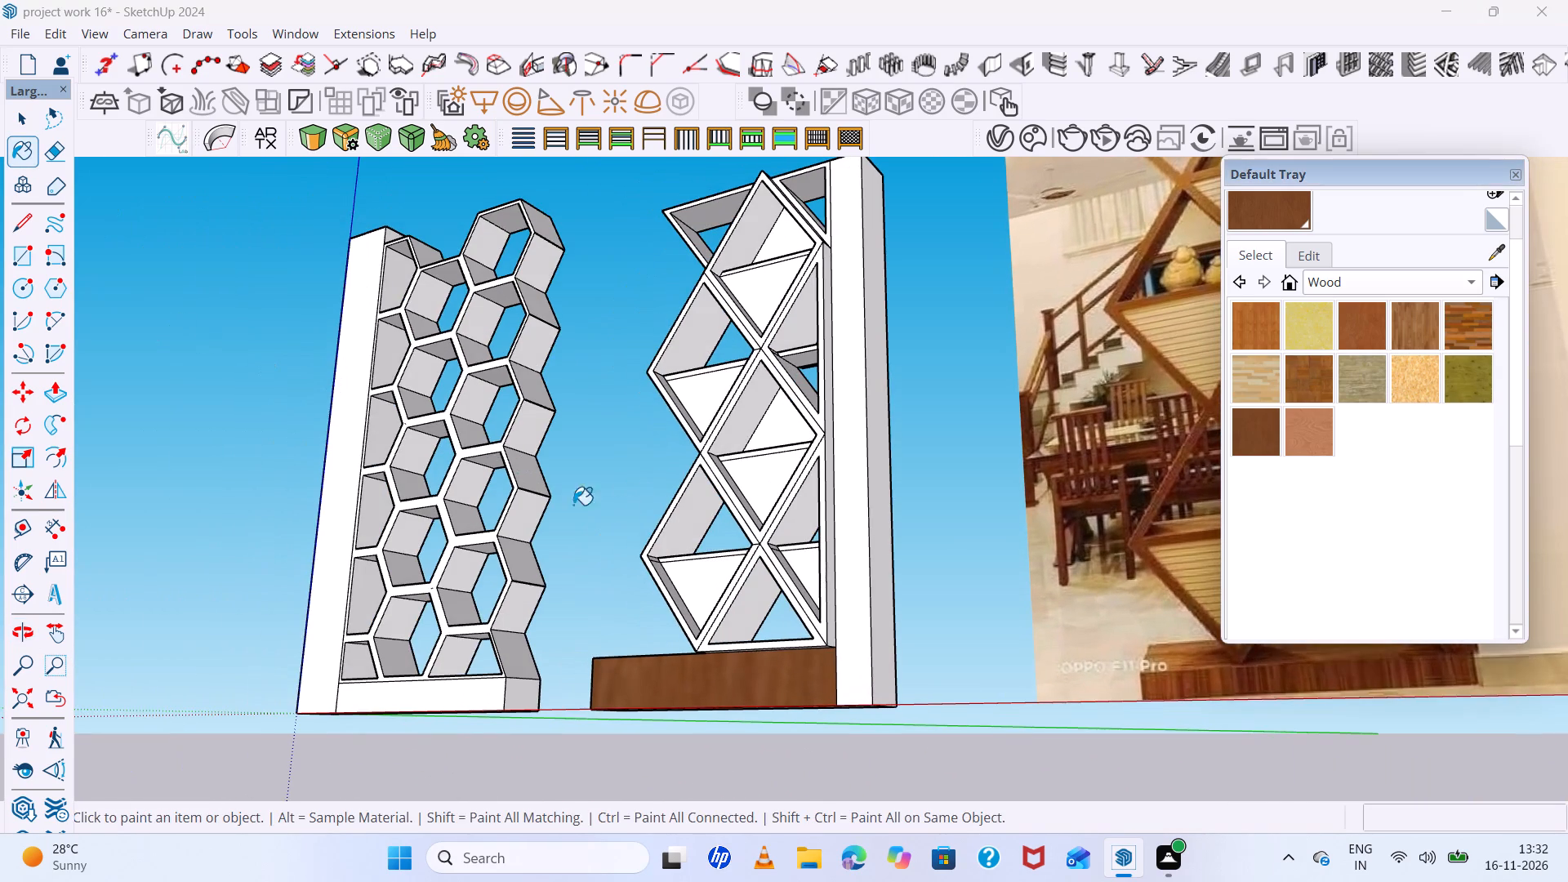
scroll(708, 569, up, 5)
scroll(648, 528, up, 5)
click(648, 502)
Erase the stray edge across the lower outer-side inner face of that opening and paint the face dark brown wood.
scroll(630, 541, up, 2)
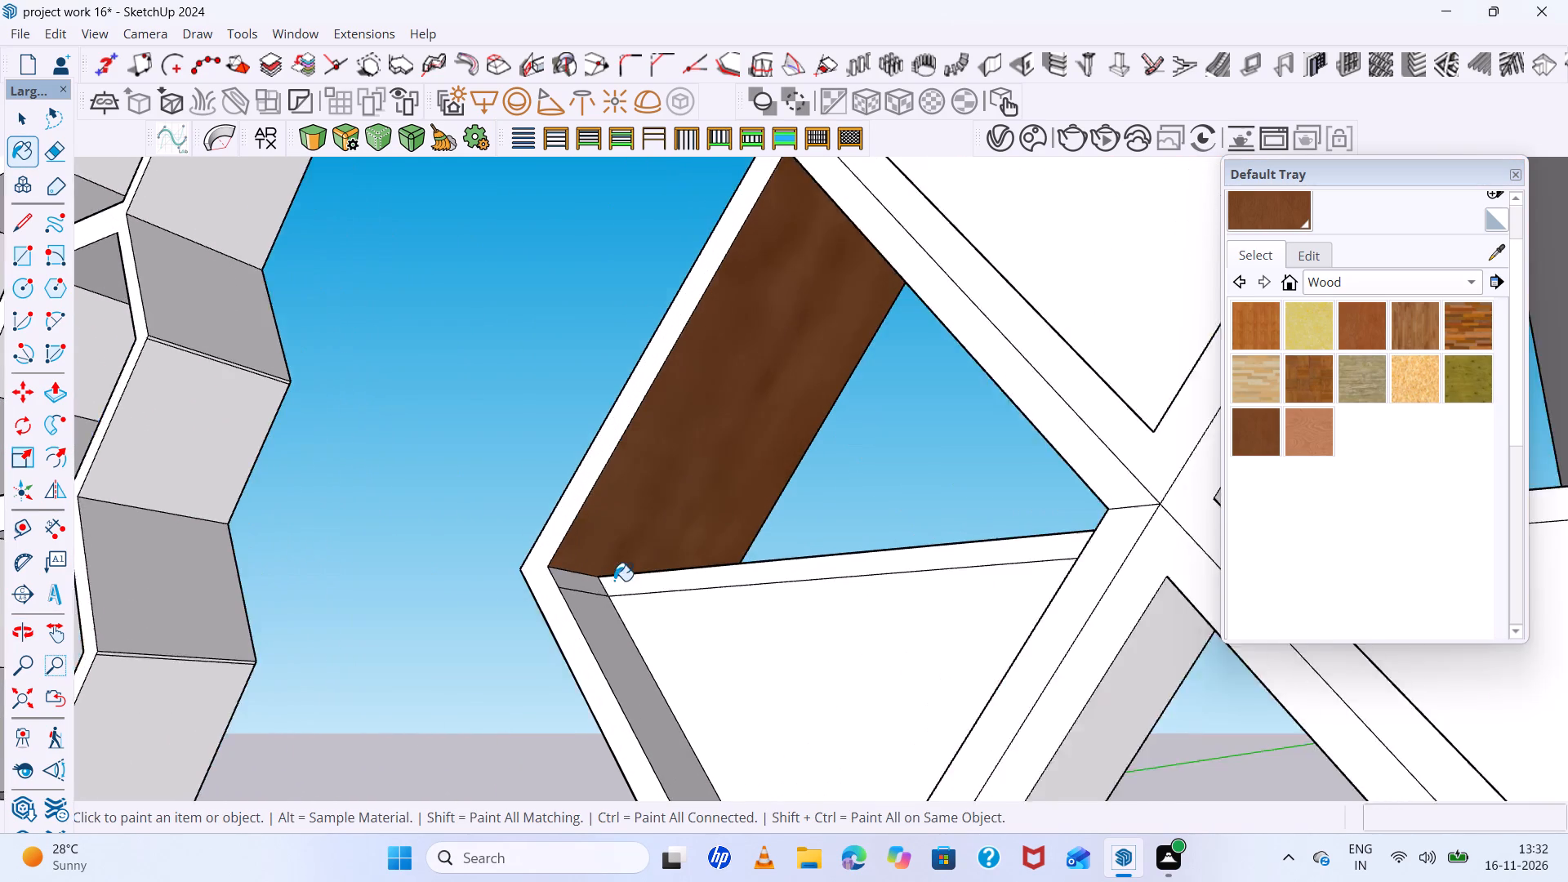
scroll(614, 581, up, 7)
scroll(555, 558, down, 5)
key(e)
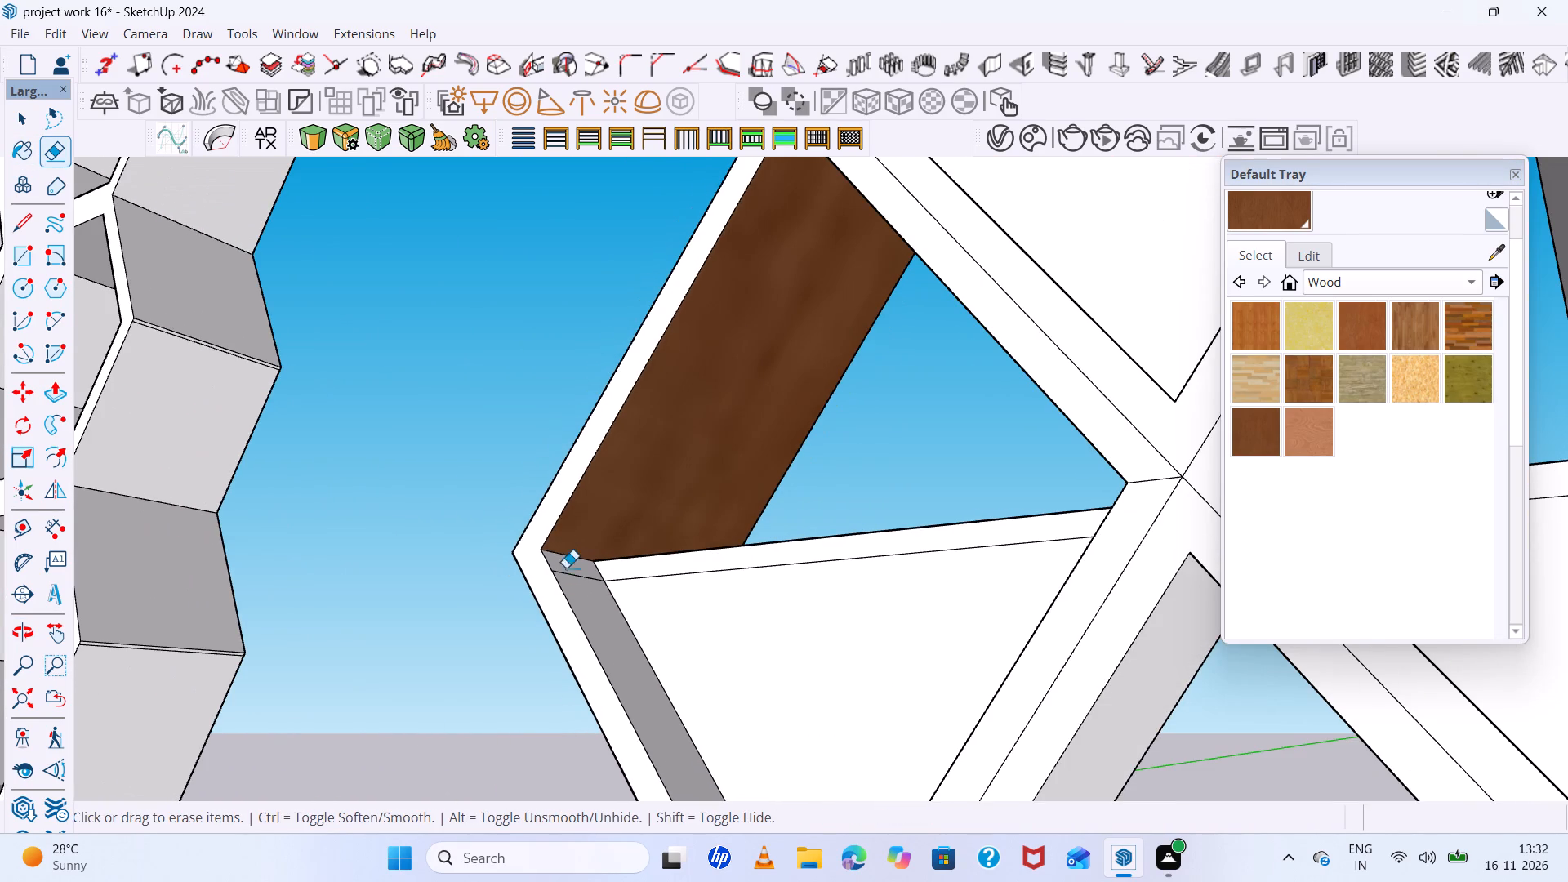
drag(578, 577, 586, 593)
key(space)
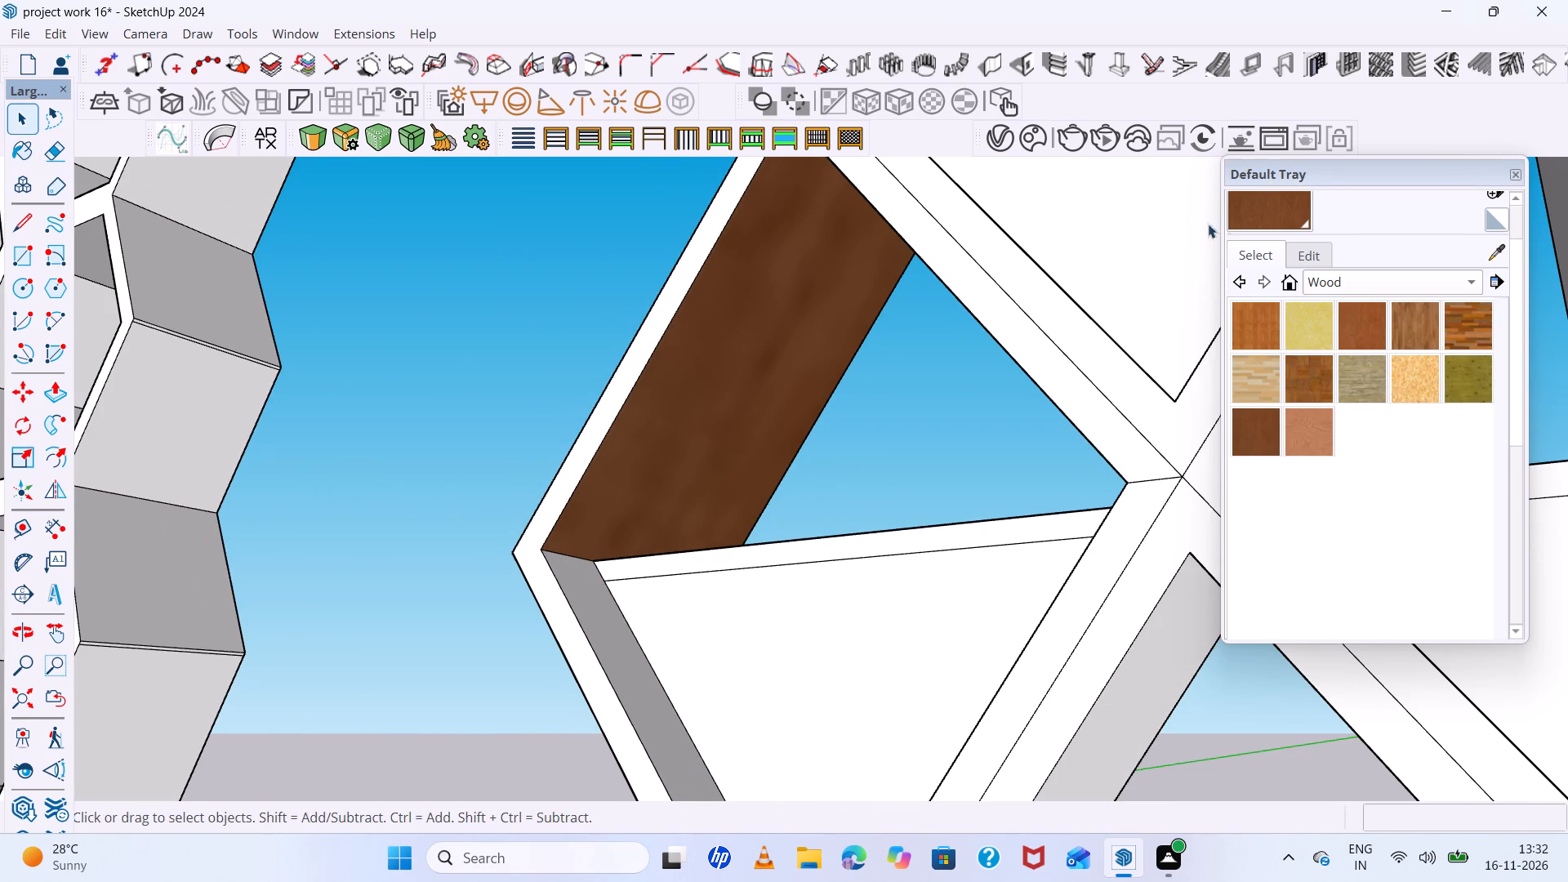
click(1256, 216)
click(594, 608)
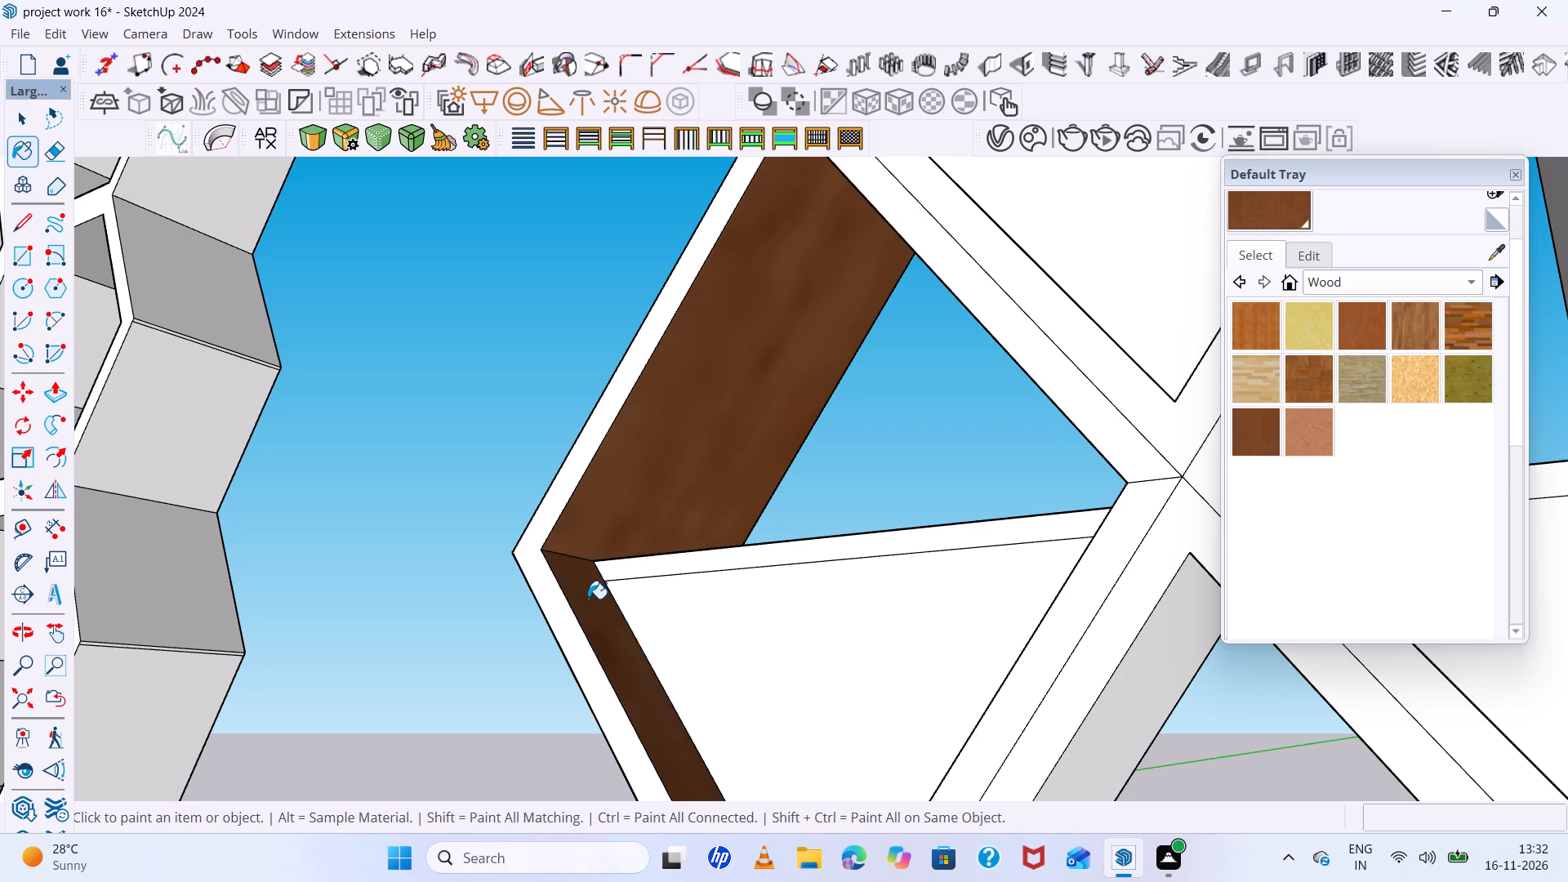
Paint the front face of the lowest projecting diamond's frame with the dark brown wood.
scroll(586, 589, down, 5)
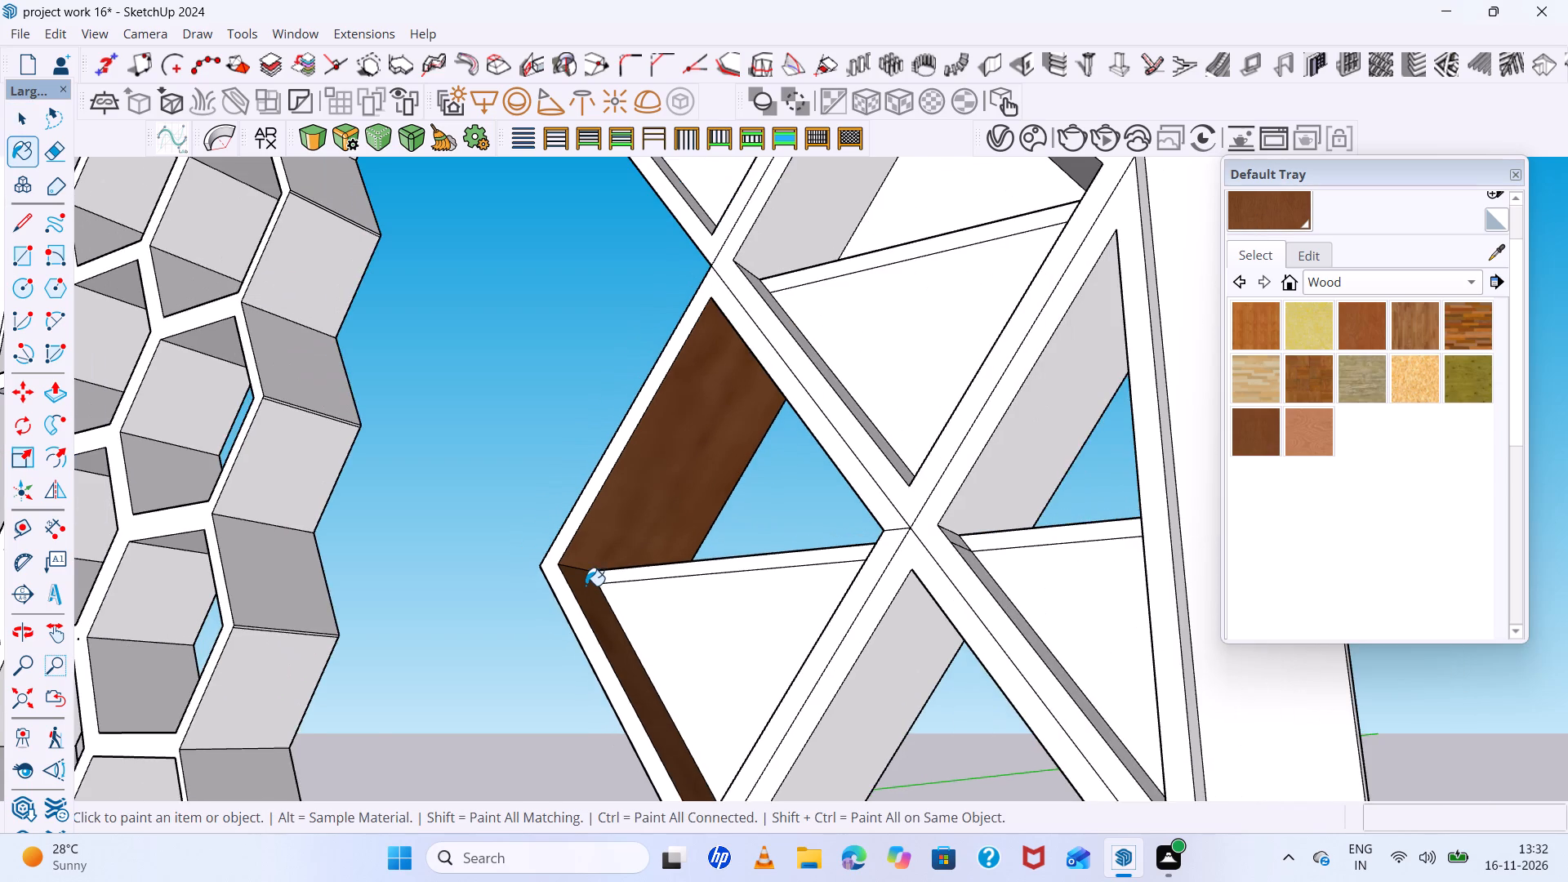
scroll(586, 586, down, 5)
middle_drag(586, 586, 913, 631)
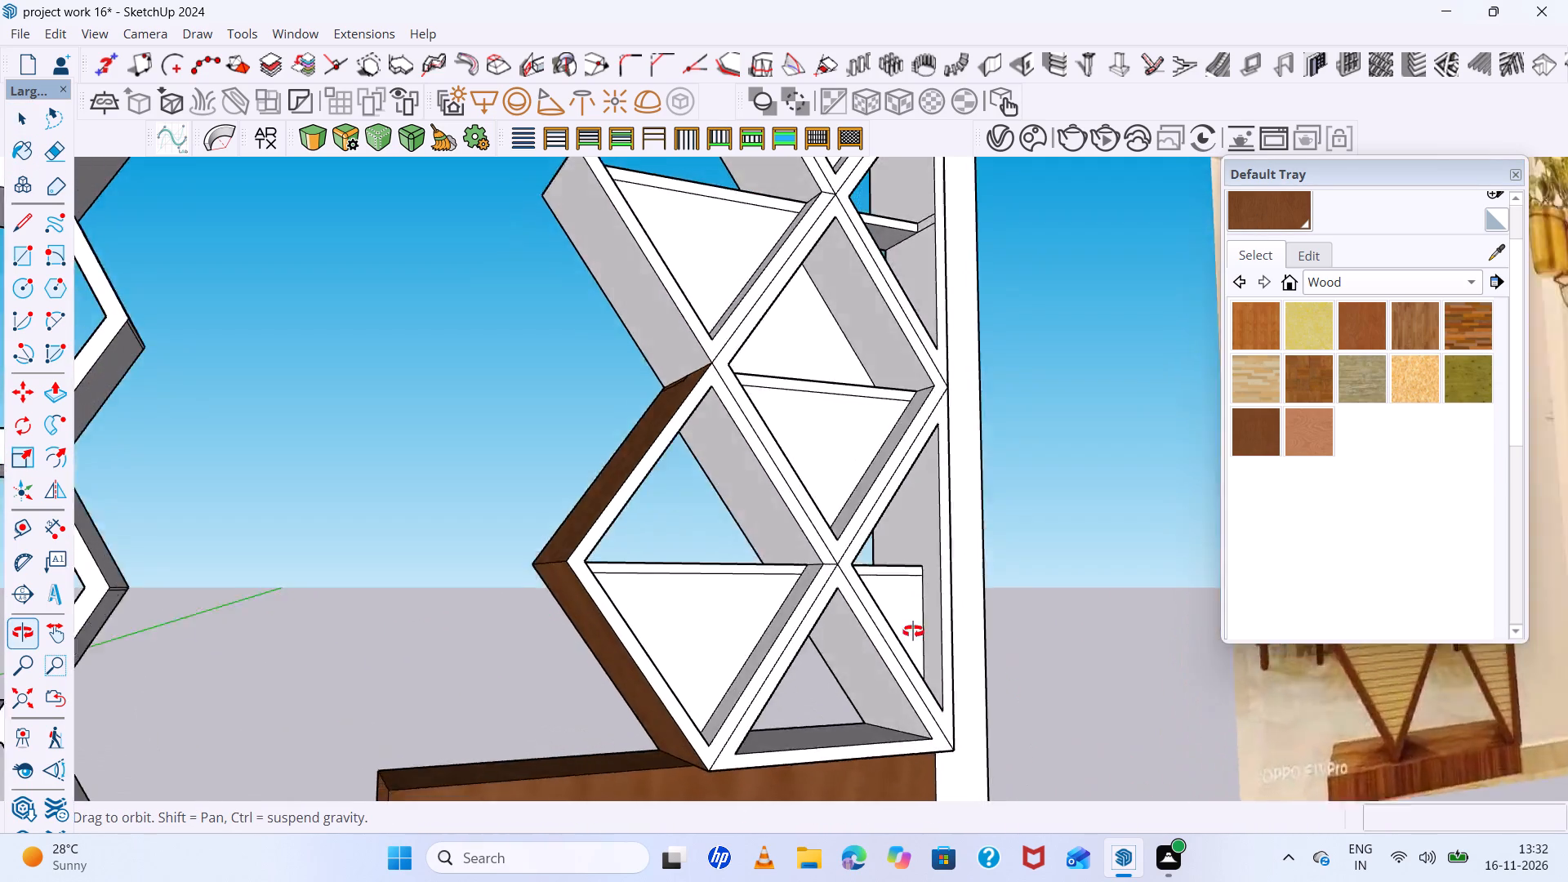
middle_drag(913, 631, 709, 602)
middle_drag(593, 589, 563, 589)
scroll(557, 580, up, 9)
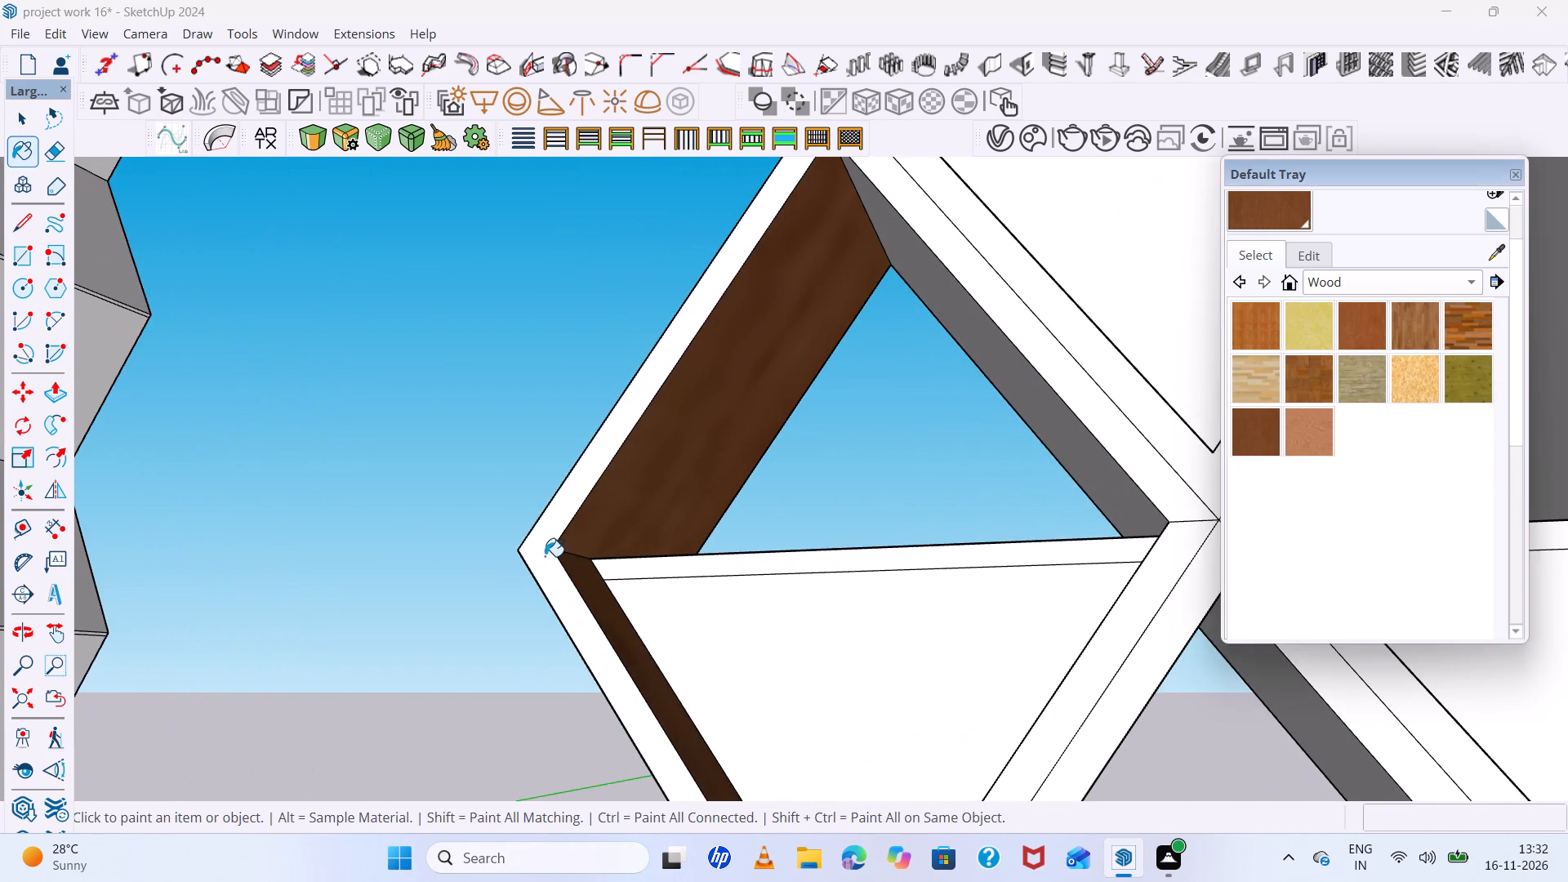
click(545, 556)
Paint the front face of the lowest half-diamond frame beside the vertical post with the dark brown wood.
scroll(544, 555, down, 12)
middle_drag(542, 551, 803, 815)
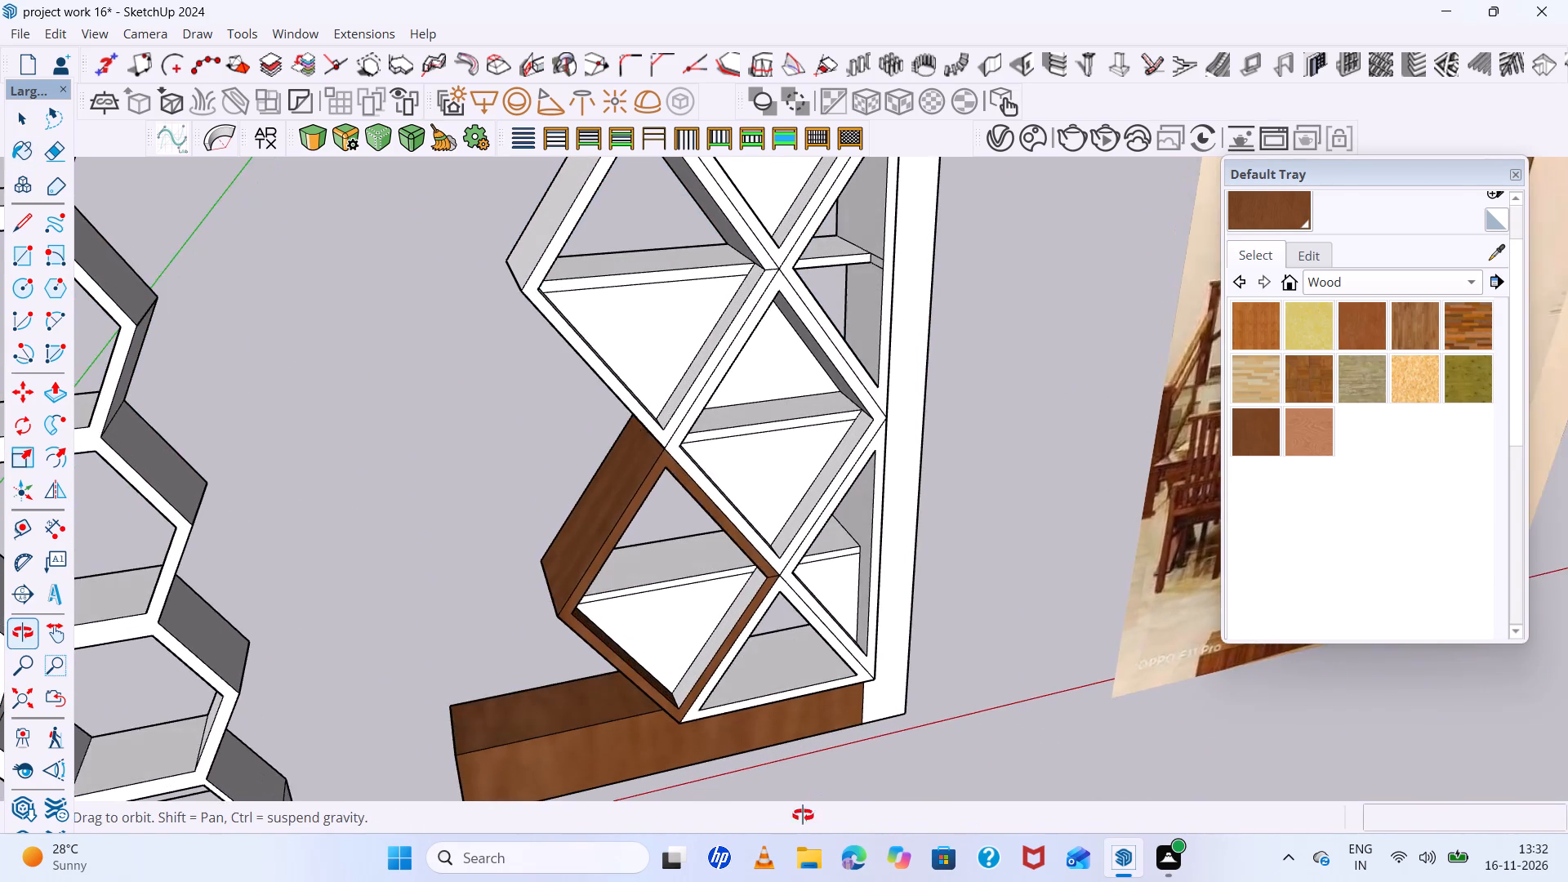
middle_drag(803, 815, 800, 816)
scroll(535, 546, down, 7)
scroll(604, 487, down, 5)
scroll(687, 514, up, 2)
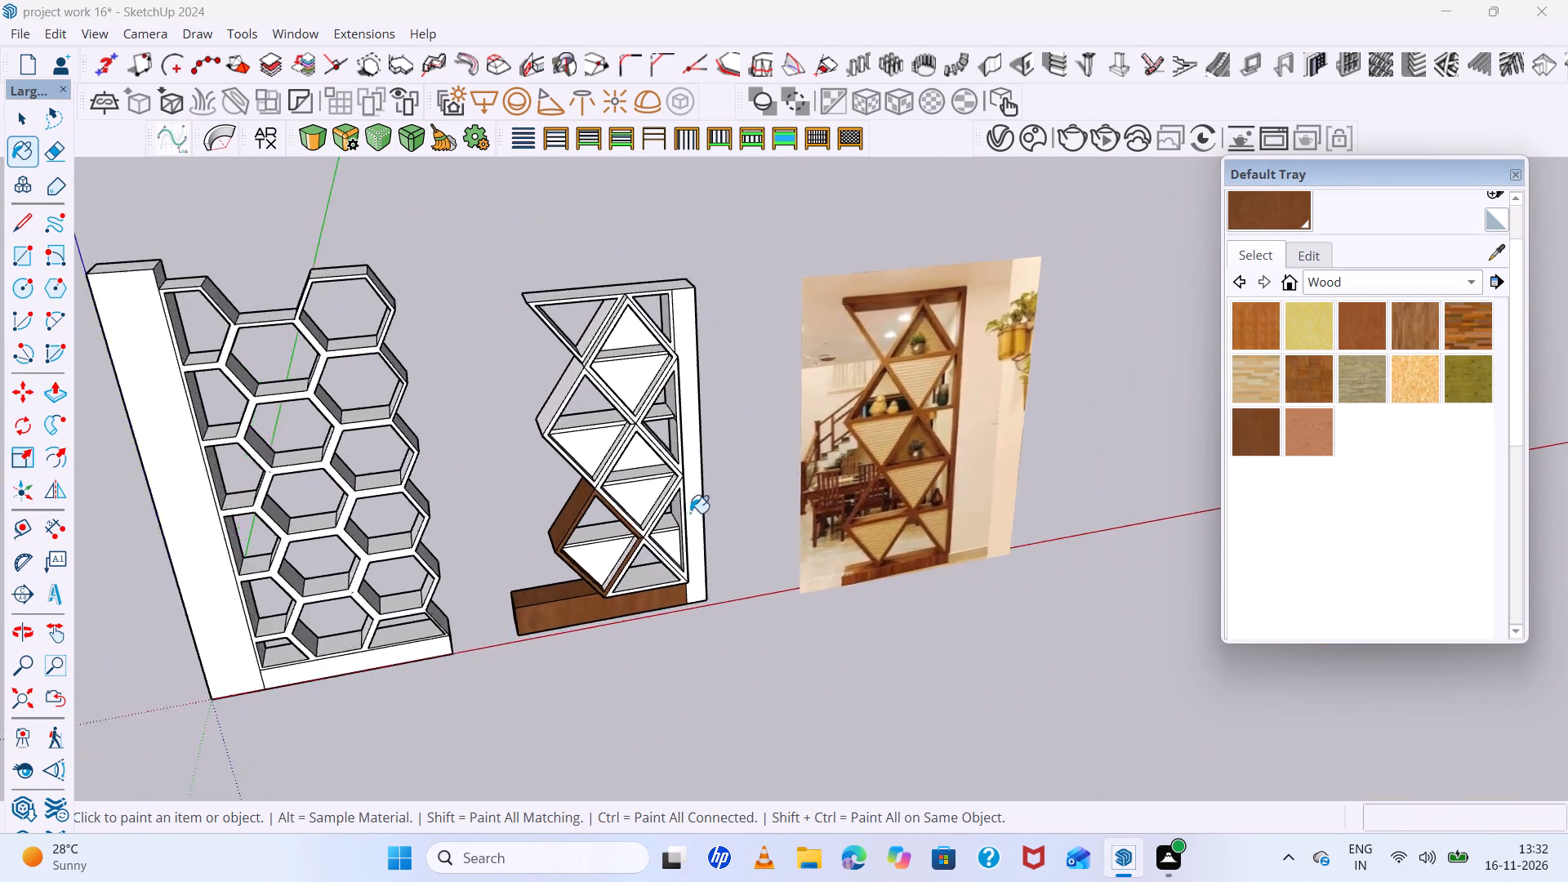
scroll(690, 513, up, 17)
click(655, 465)
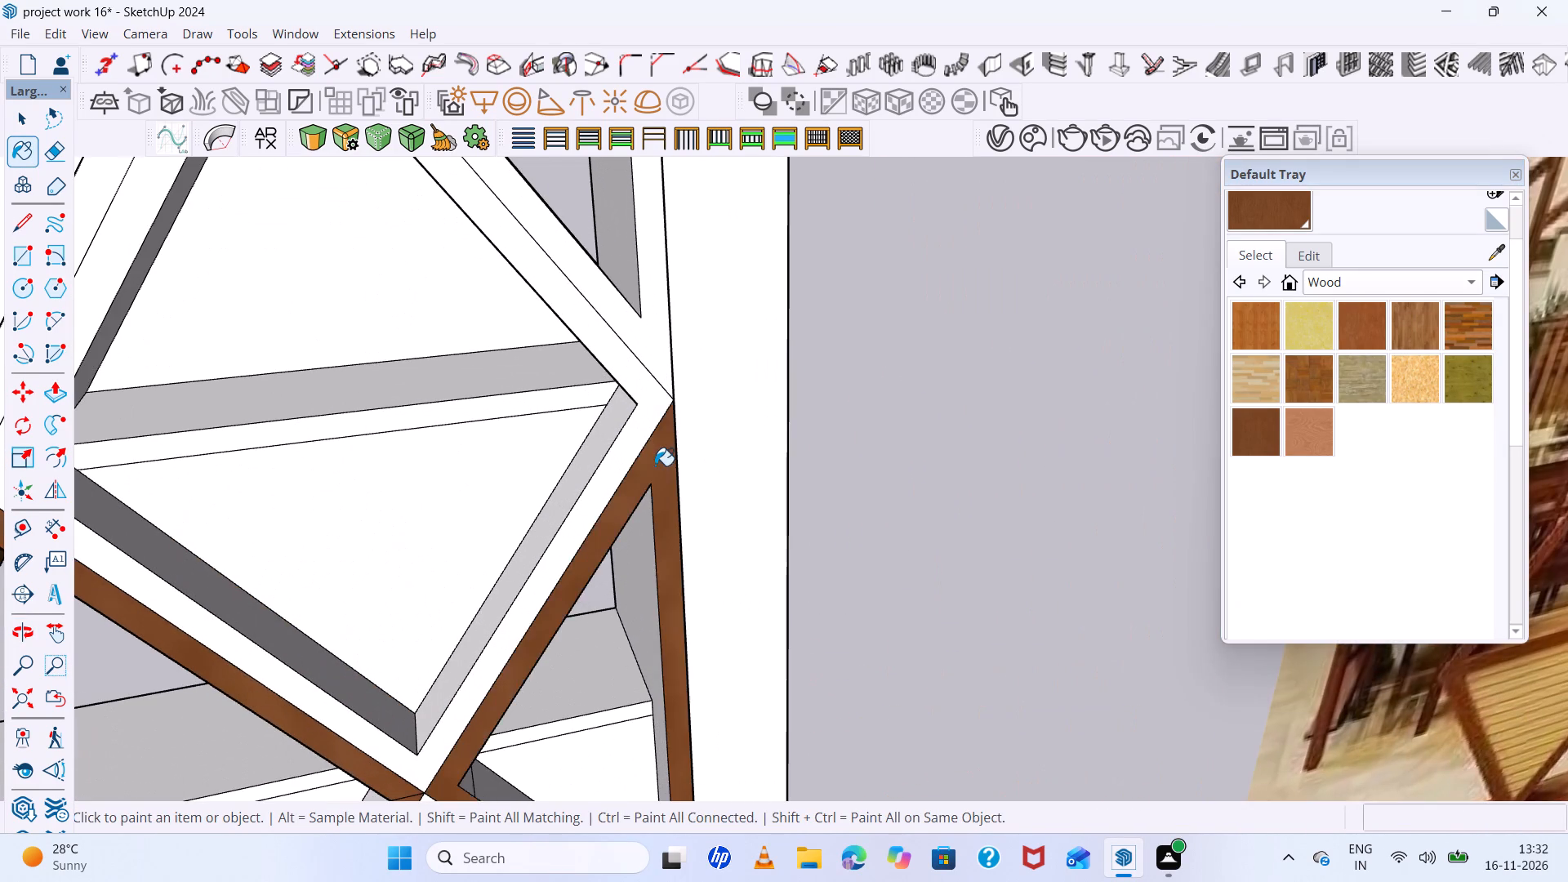
Paint the front faces of the bottom triangle, the inner full diamond above it and the second projecting diamond dark brown wood.
scroll(655, 465, down, 13)
scroll(559, 471, down, 7)
scroll(615, 508, up, 8)
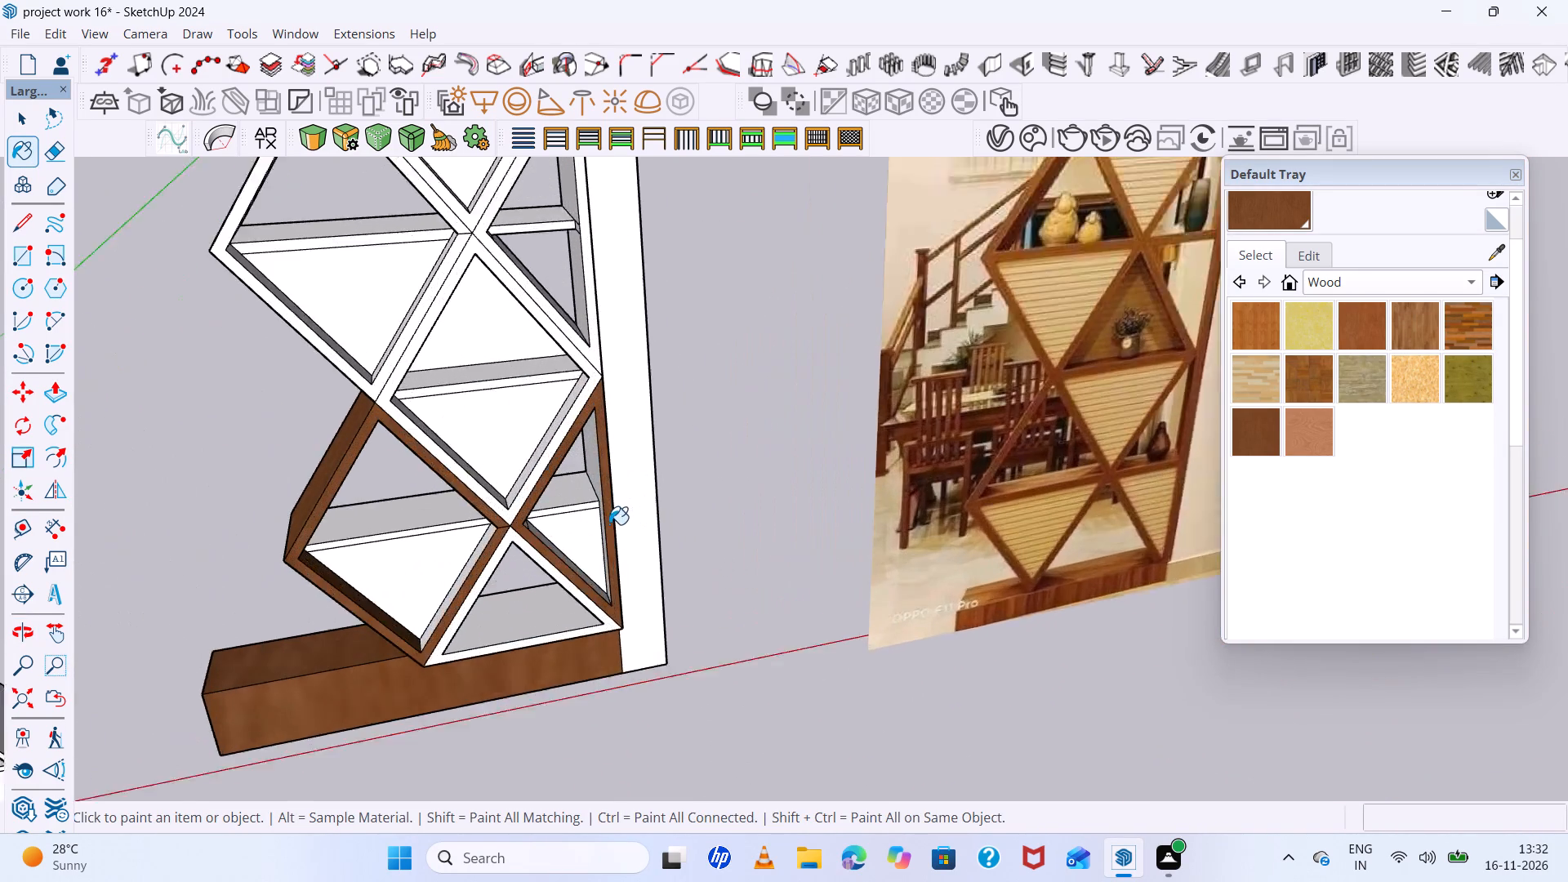
scroll(609, 524, up, 12)
click(340, 559)
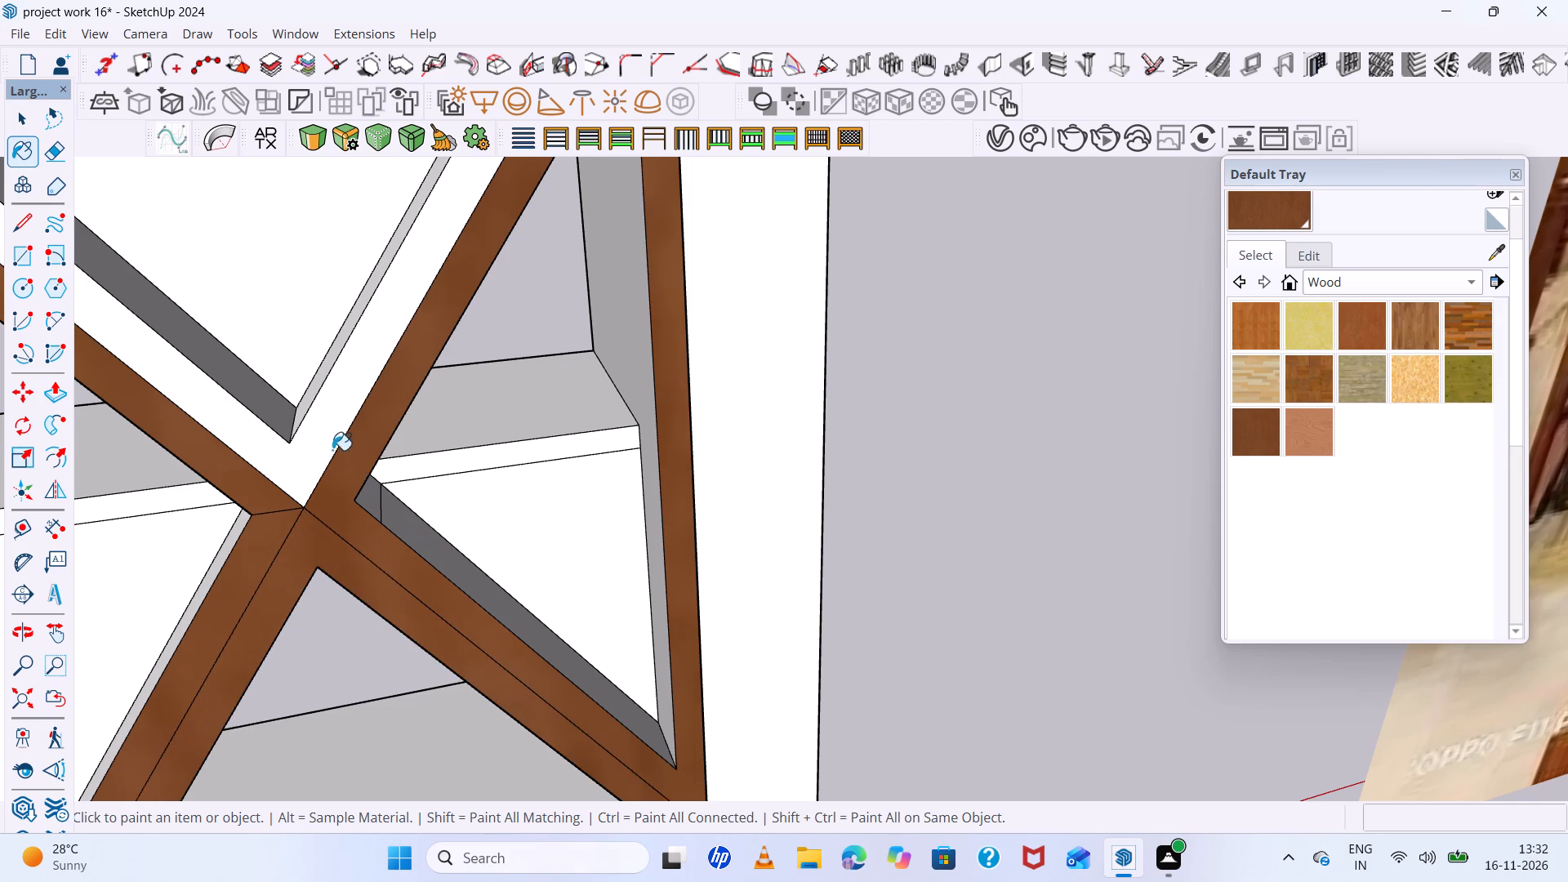
click(325, 442)
scroll(431, 565, down, 17)
scroll(313, 430, up, 5)
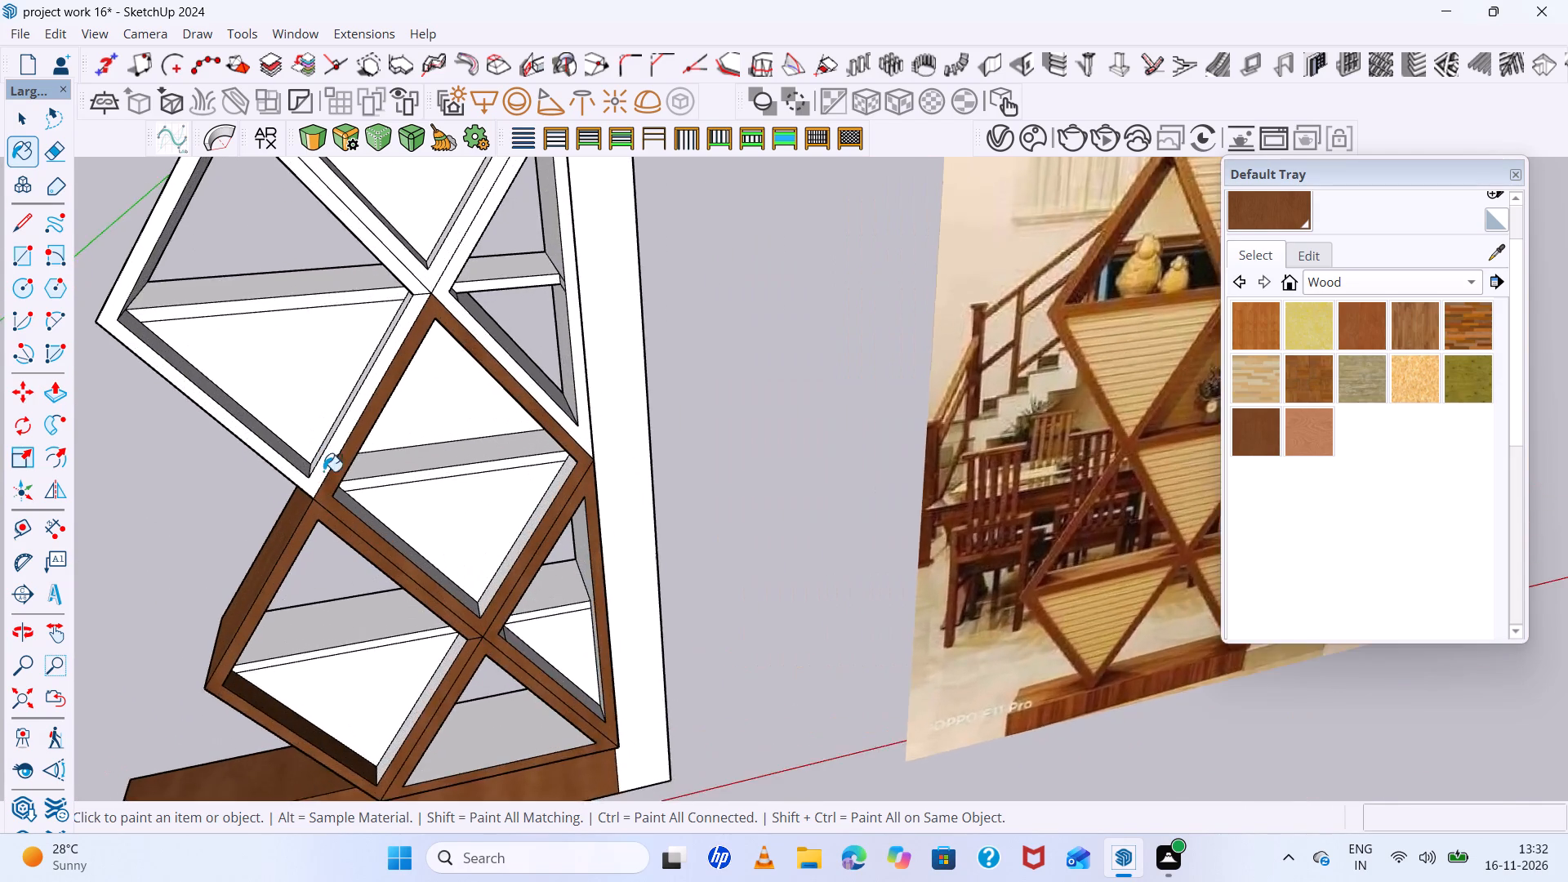
scroll(325, 483, up, 5)
click(317, 476)
Paint the upper and lower outer side faces of the second projecting diamond with the dark brown wood.
scroll(515, 539, down, 12)
scroll(483, 408, up, 7)
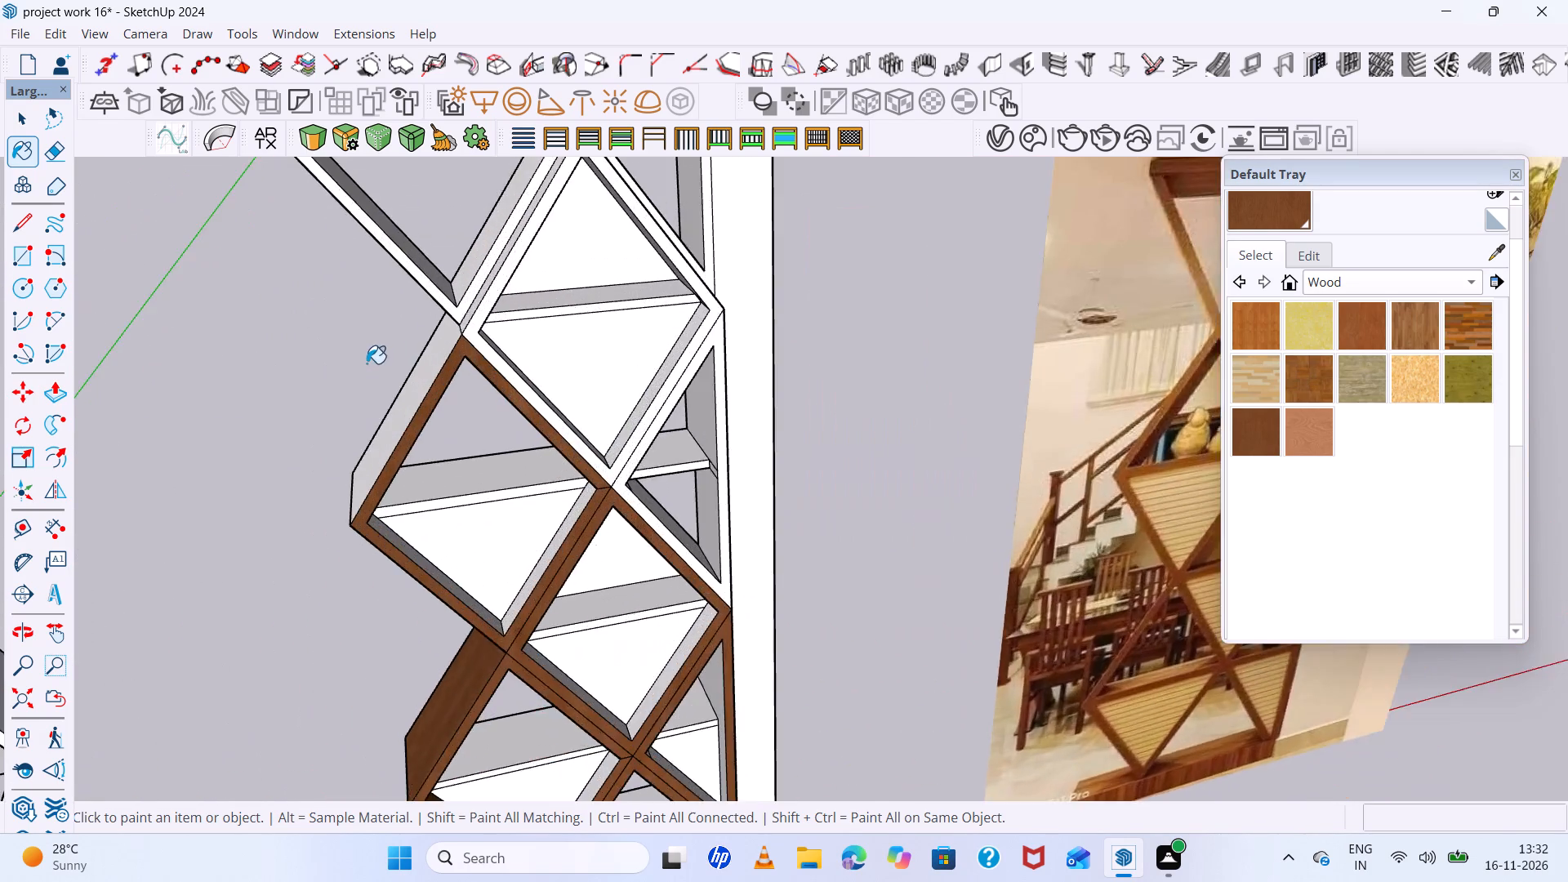
scroll(367, 363, up, 5)
middle_drag(412, 404, 670, 394)
click(578, 403)
scroll(537, 399, down, 6)
middle_drag(638, 470, 420, 323)
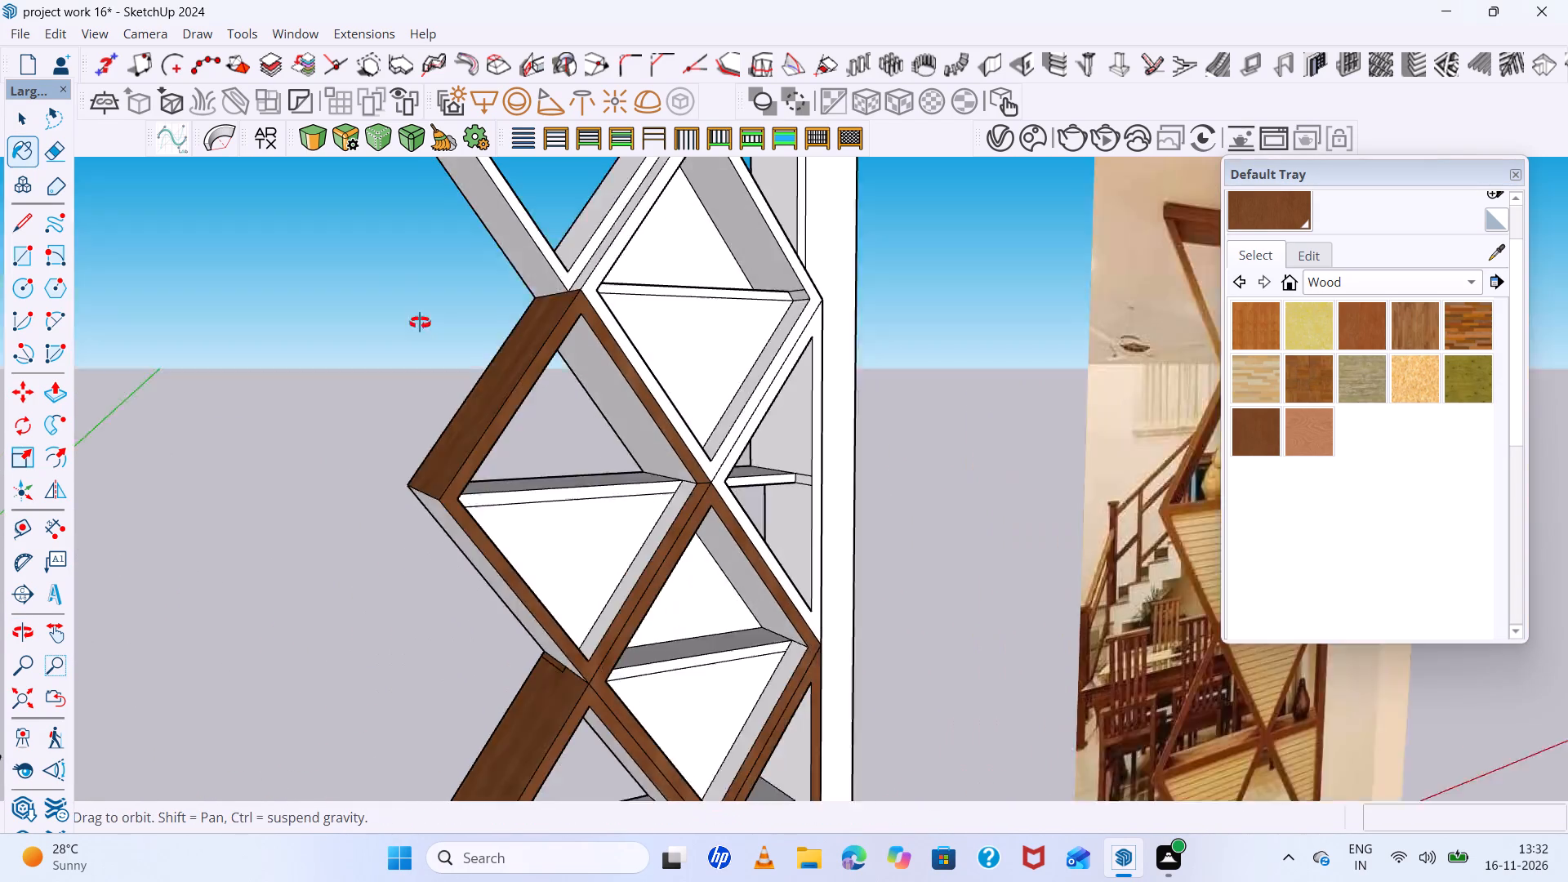
middle_drag(420, 323, 359, 301)
scroll(442, 548, up, 4)
scroll(470, 560, down, 1)
middle_drag(546, 523, 736, 426)
click(573, 549)
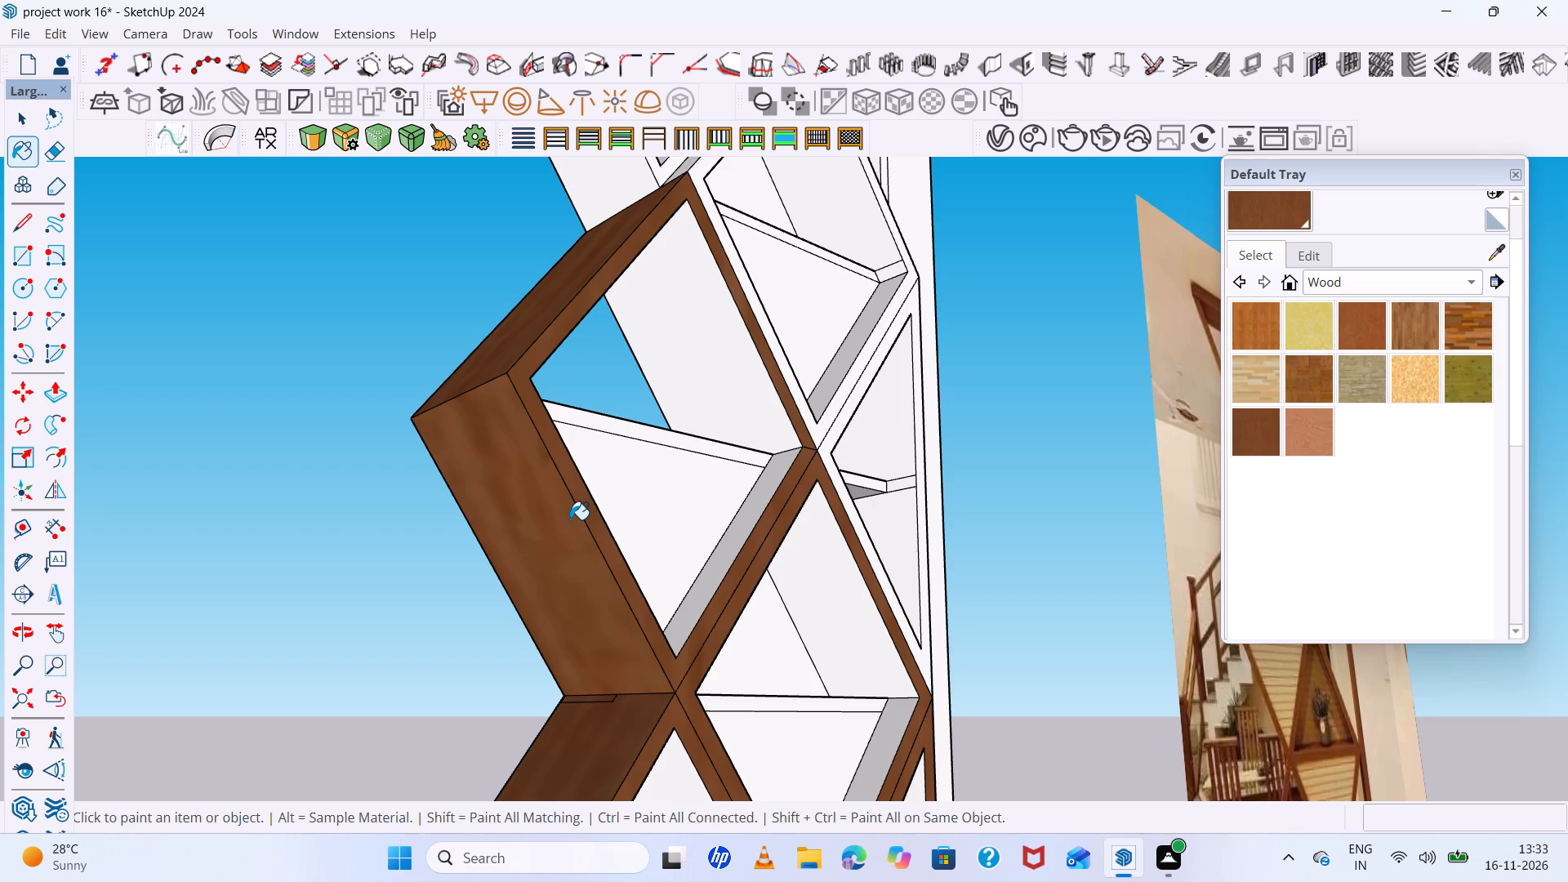
Paint the upper and lower post-side inner faces of the second projecting diamond's opening with the dark brown wood.
scroll(570, 519, down, 4)
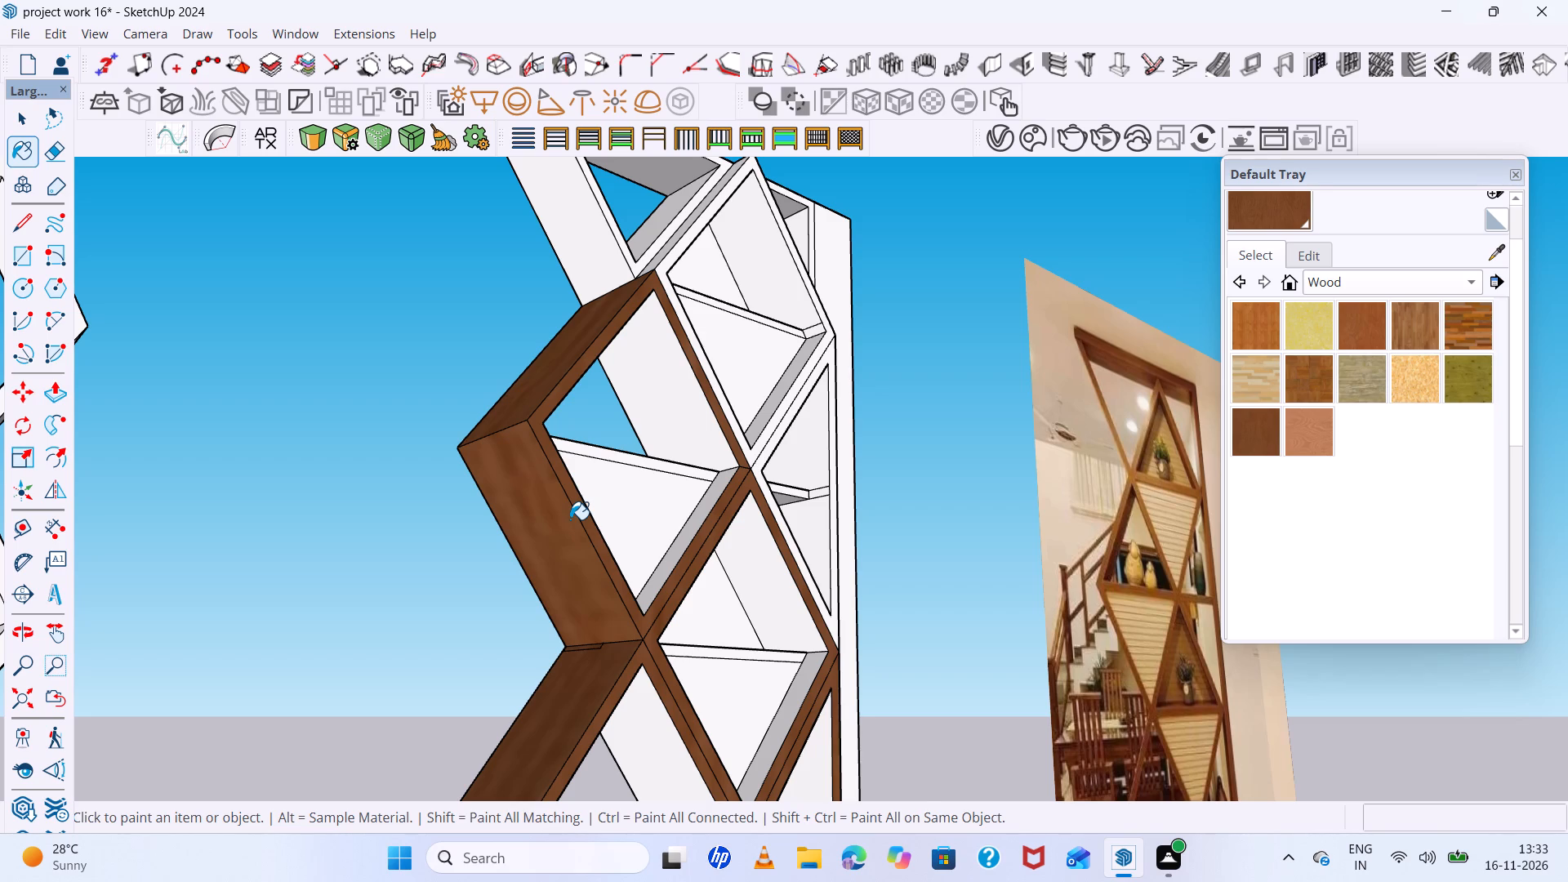
scroll(570, 519, down, 6)
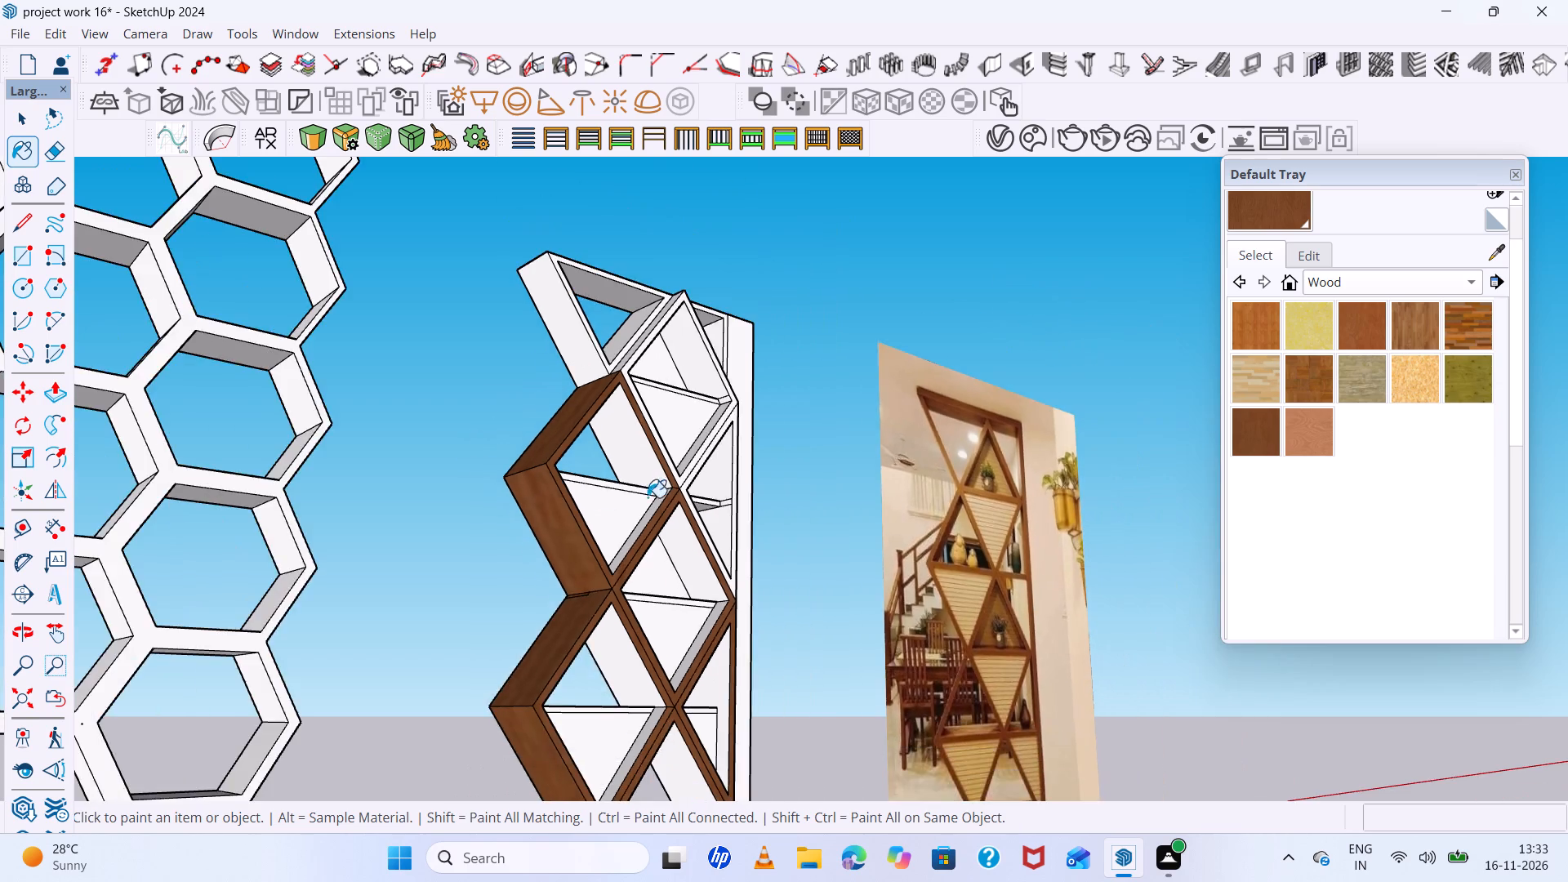
scroll(660, 491, up, 12)
click(650, 442)
scroll(642, 509, up, 6)
click(632, 581)
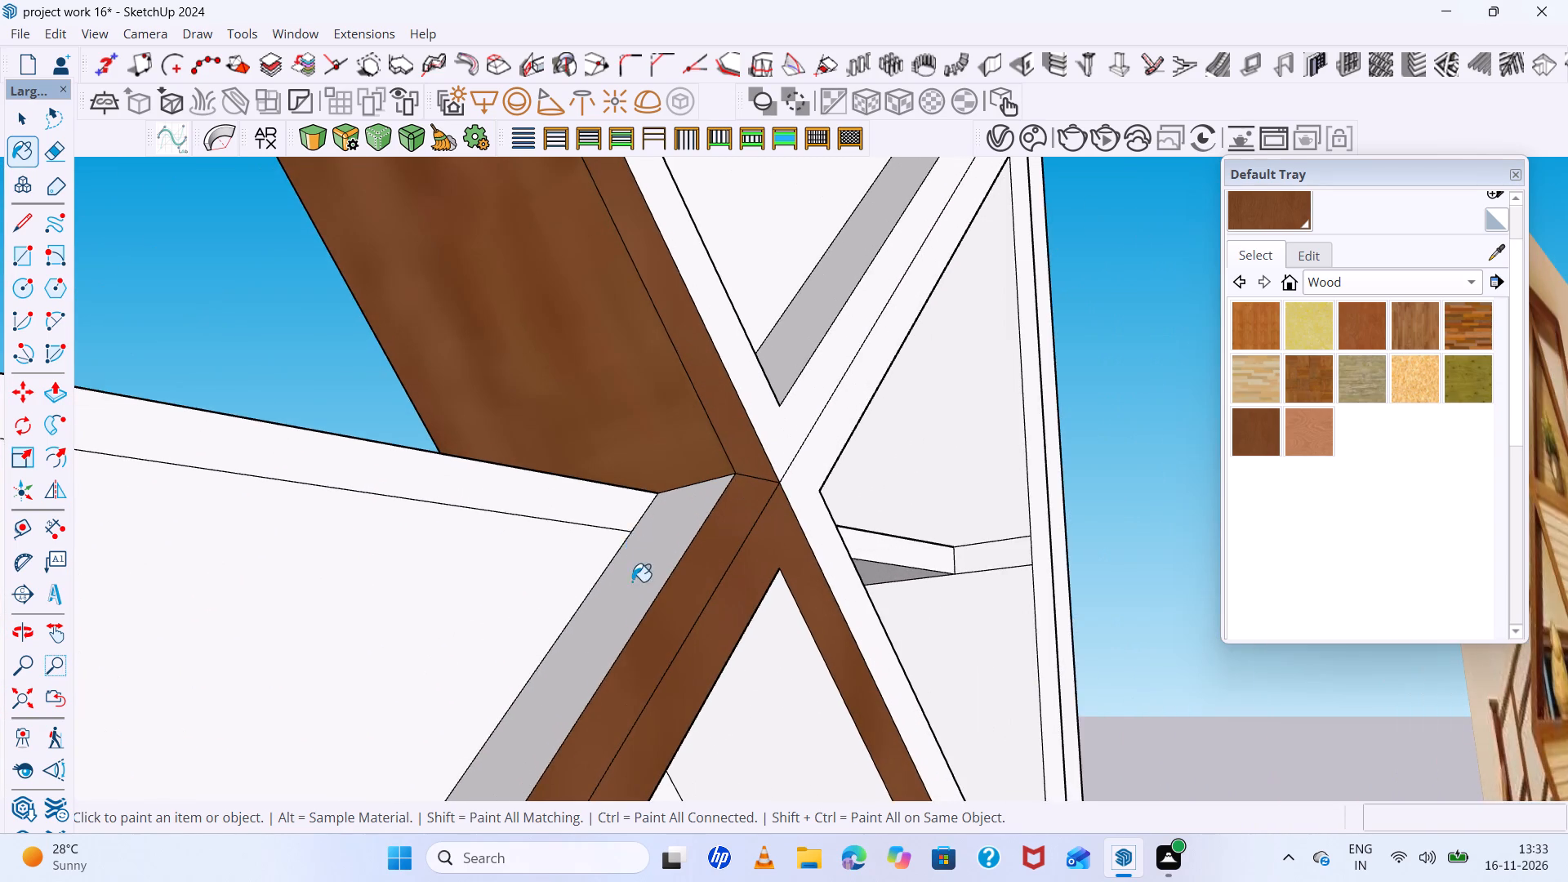
Paint the upper and lower outer-side inner faces of the second projecting diamond's opening with the dark brown wood.
scroll(635, 570, down, 20)
middle_drag(643, 565, 291, 563)
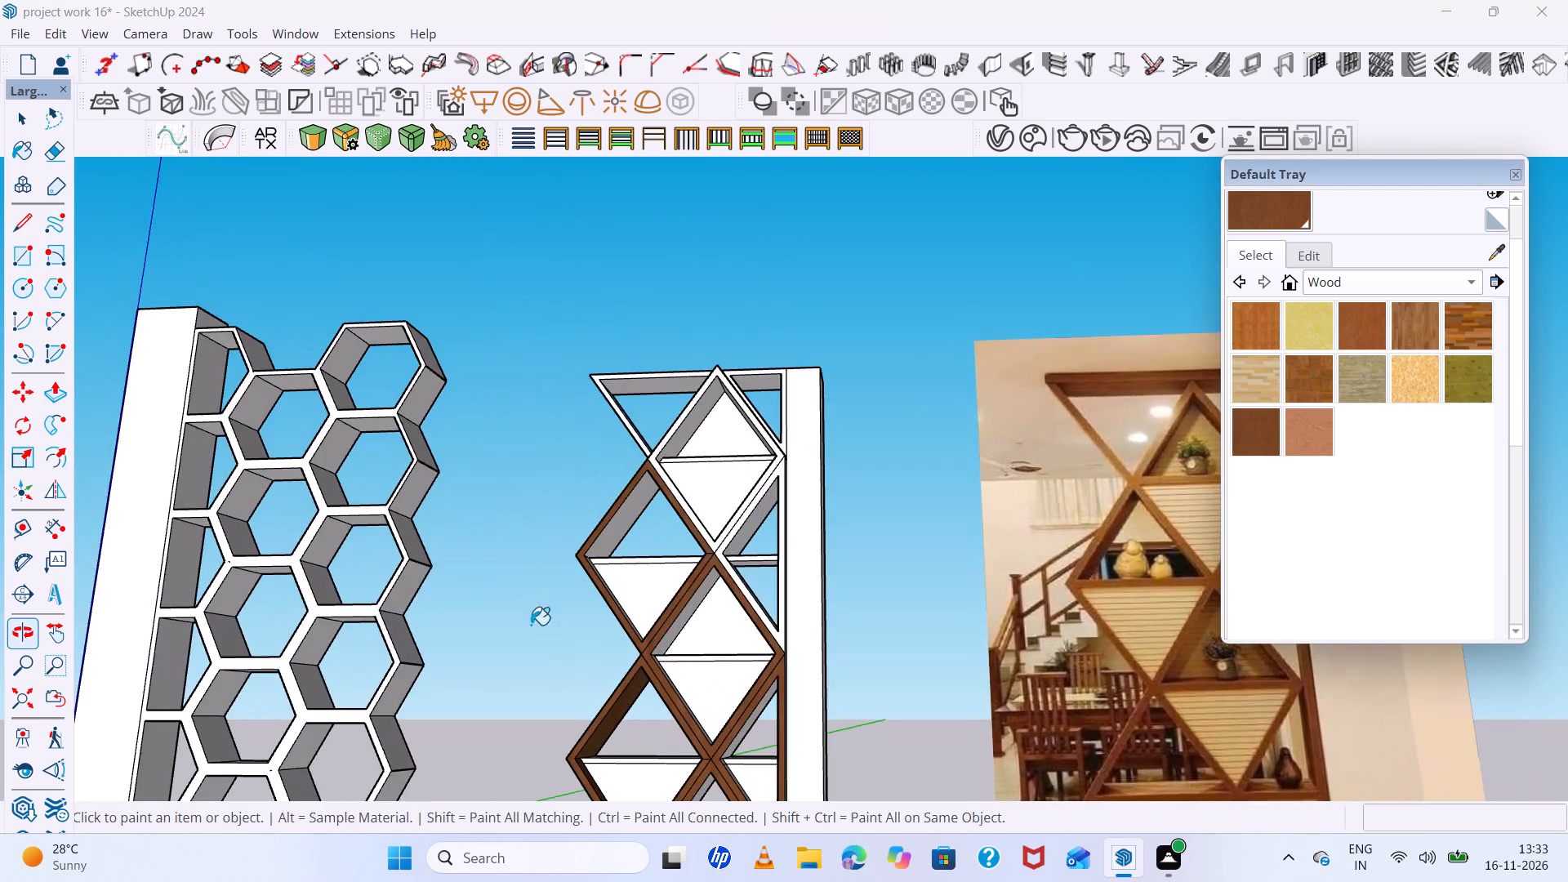
scroll(608, 667, up, 5)
click(617, 419)
scroll(614, 433, down, 5)
middle_drag(599, 504, 367, 658)
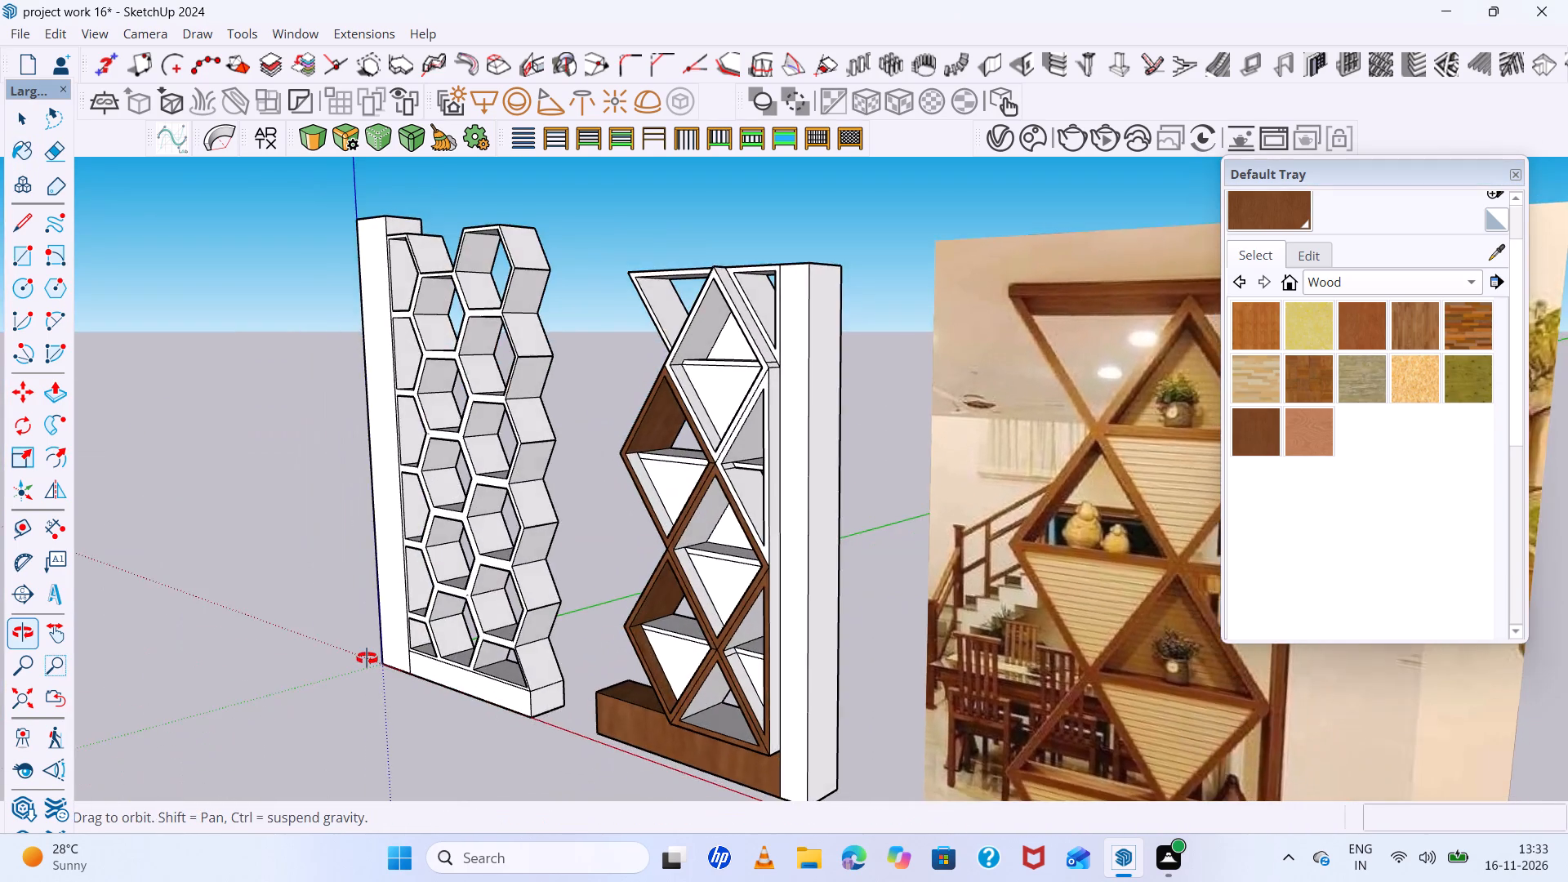
middle_drag(367, 658, 602, 686)
scroll(617, 528, up, 11)
middle_drag(592, 465, 503, 483)
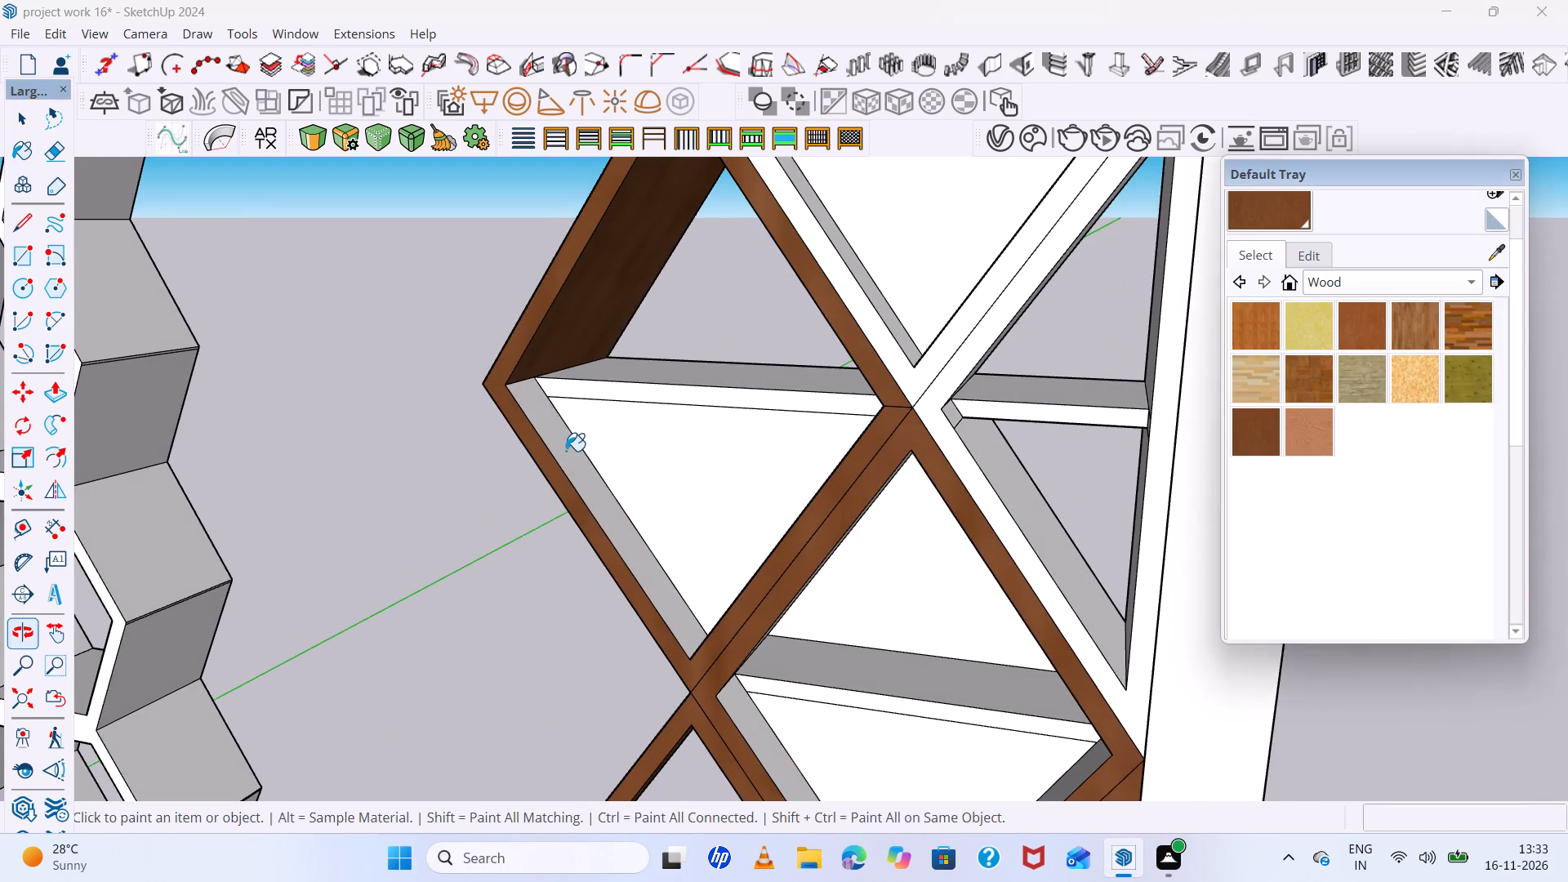
click(566, 451)
Paint the two inner faces farthest from the post in the inner full diamond's opening with the dark brown wood.
scroll(561, 449, down, 6)
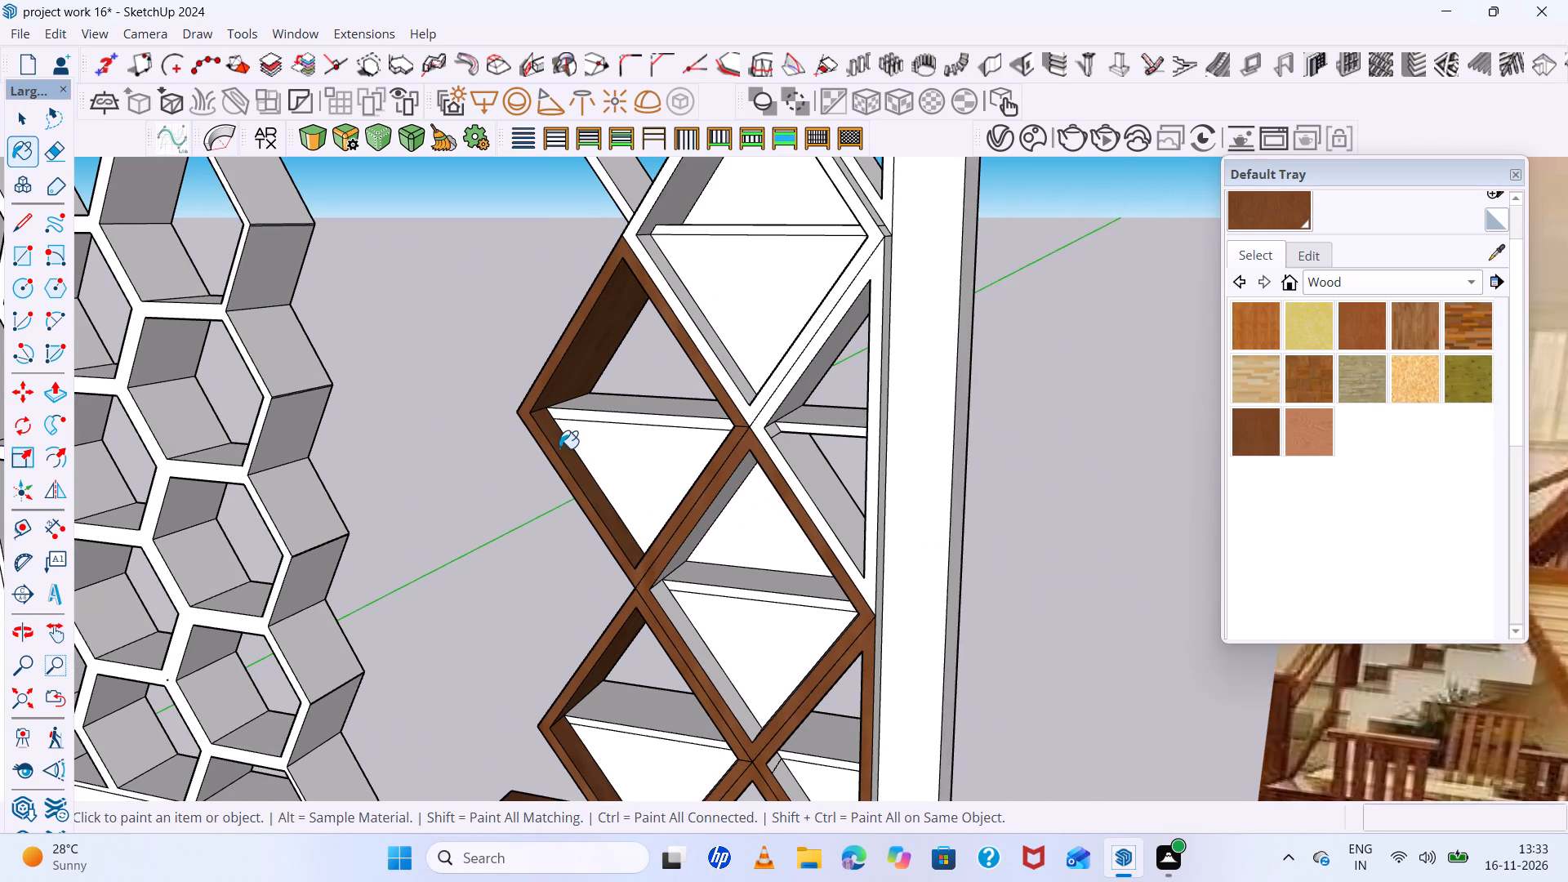
scroll(559, 448, down, 5)
scroll(648, 581, up, 11)
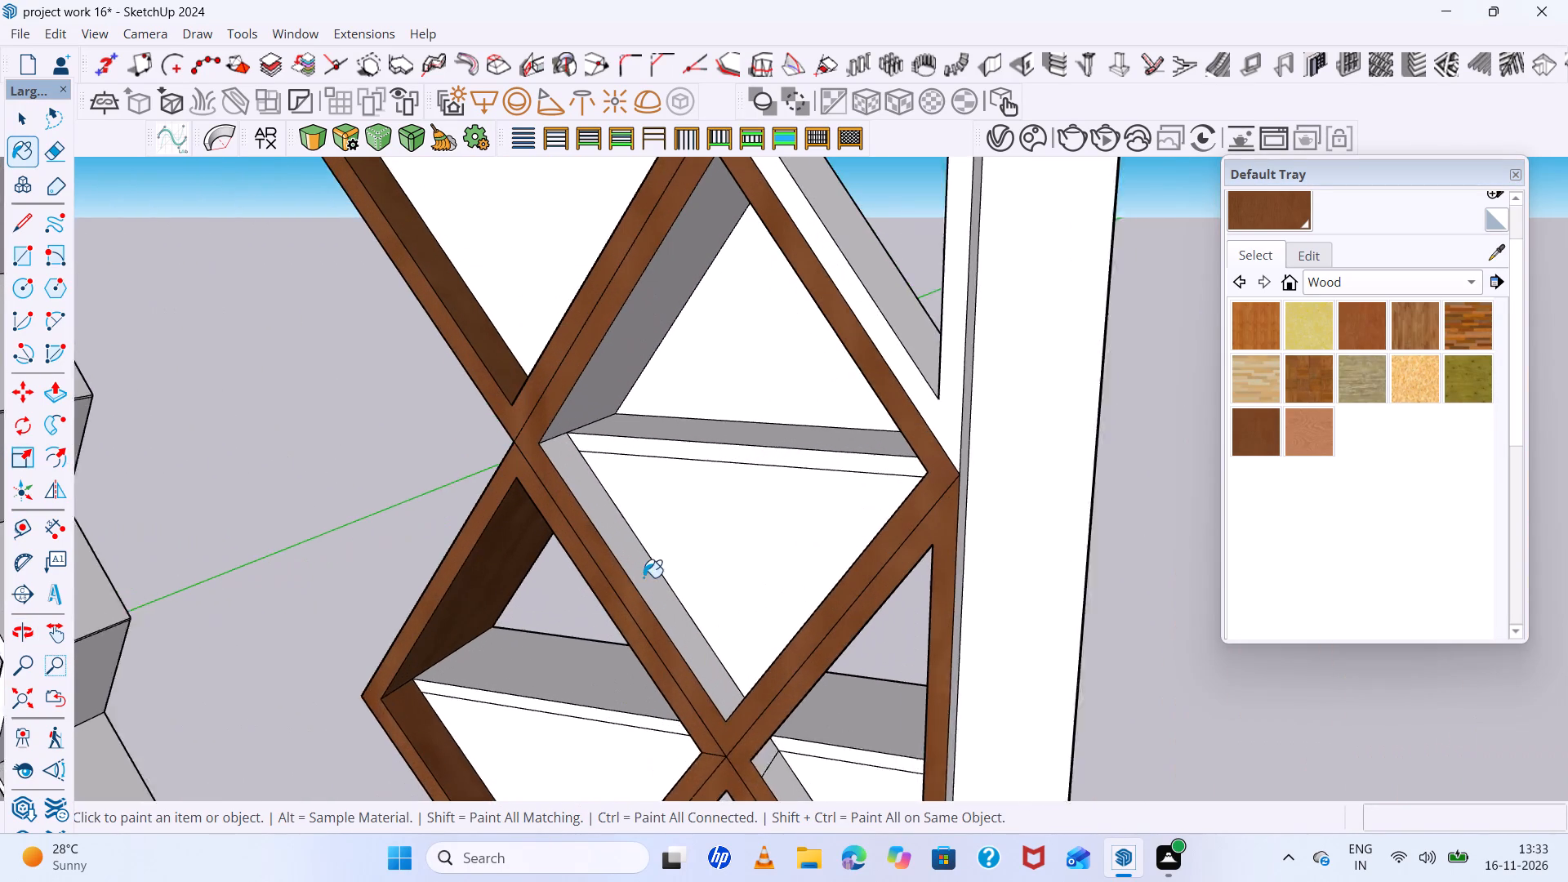
click(633, 570)
scroll(577, 539, down, 6)
scroll(577, 479, up, 5)
click(559, 432)
Paint the upper and lower post-side inner faces of the inner full diamond's opening with the dark brown wood.
scroll(552, 430, down, 3)
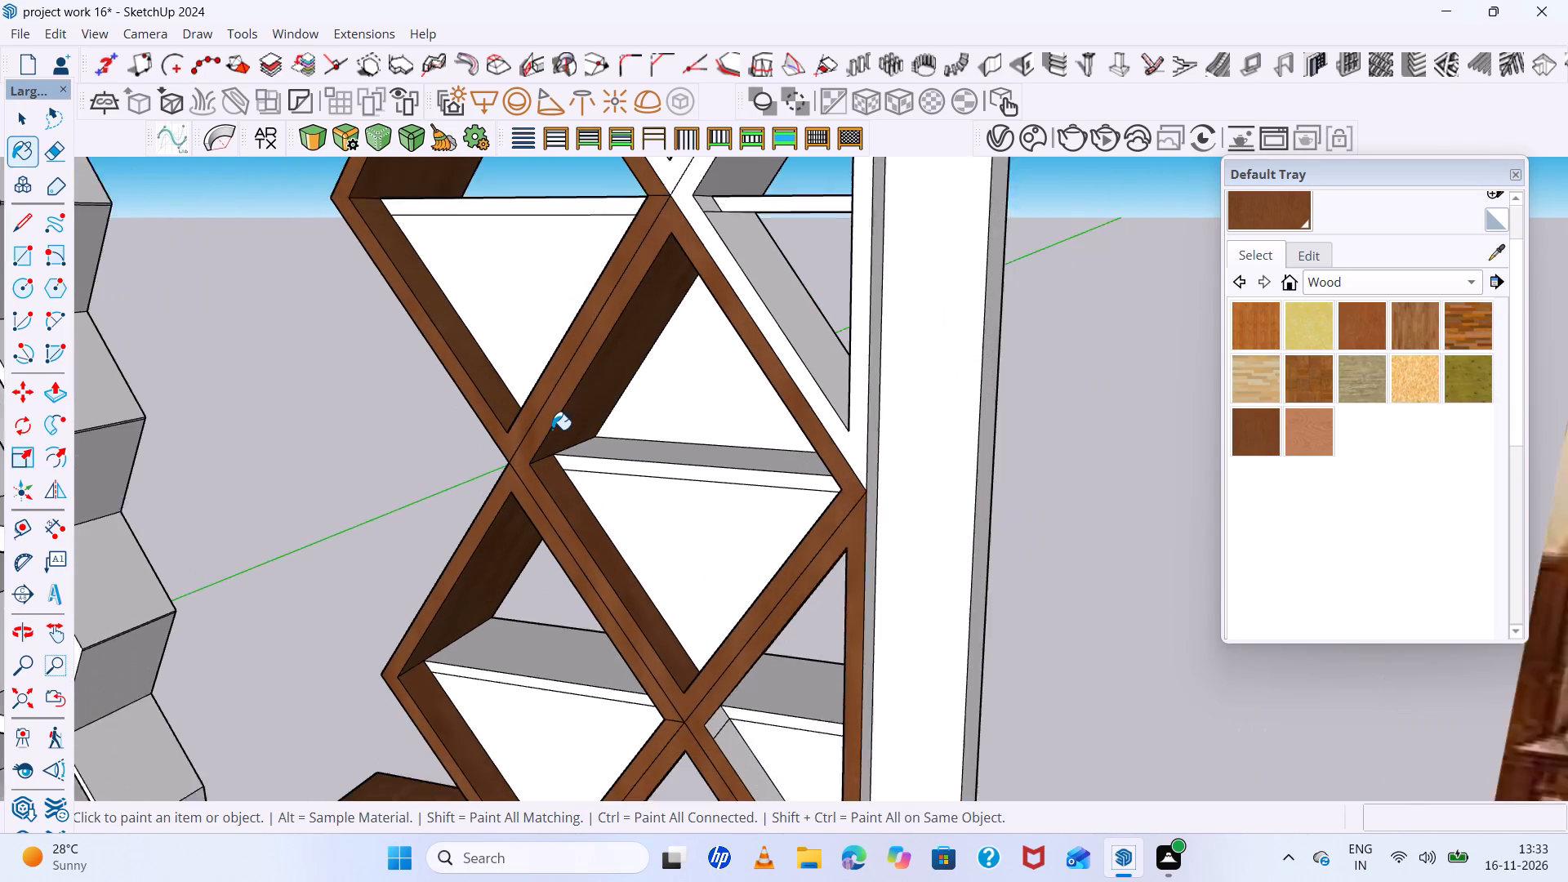
scroll(552, 430, down, 1)
middle_drag(898, 457, 1113, 437)
scroll(798, 365, up, 5)
middle_drag(778, 369, 1003, 307)
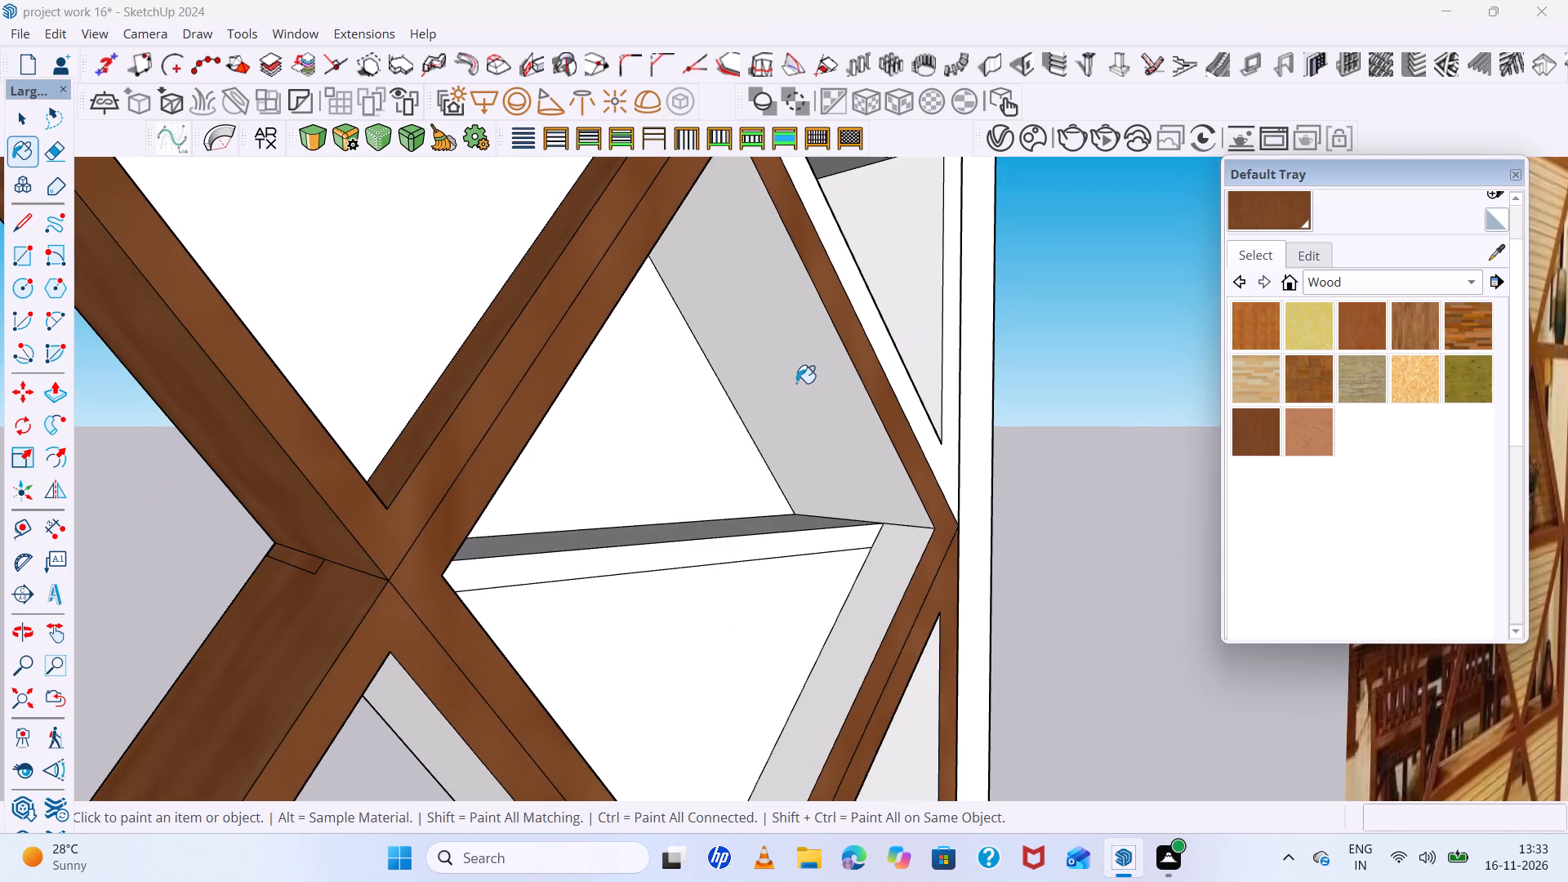
click(799, 381)
scroll(867, 585, up, 4)
click(871, 590)
Paint the upper and lower post-side inner faces of the lowest projecting diamond's opening with the dark brown wood.
scroll(781, 488, down, 16)
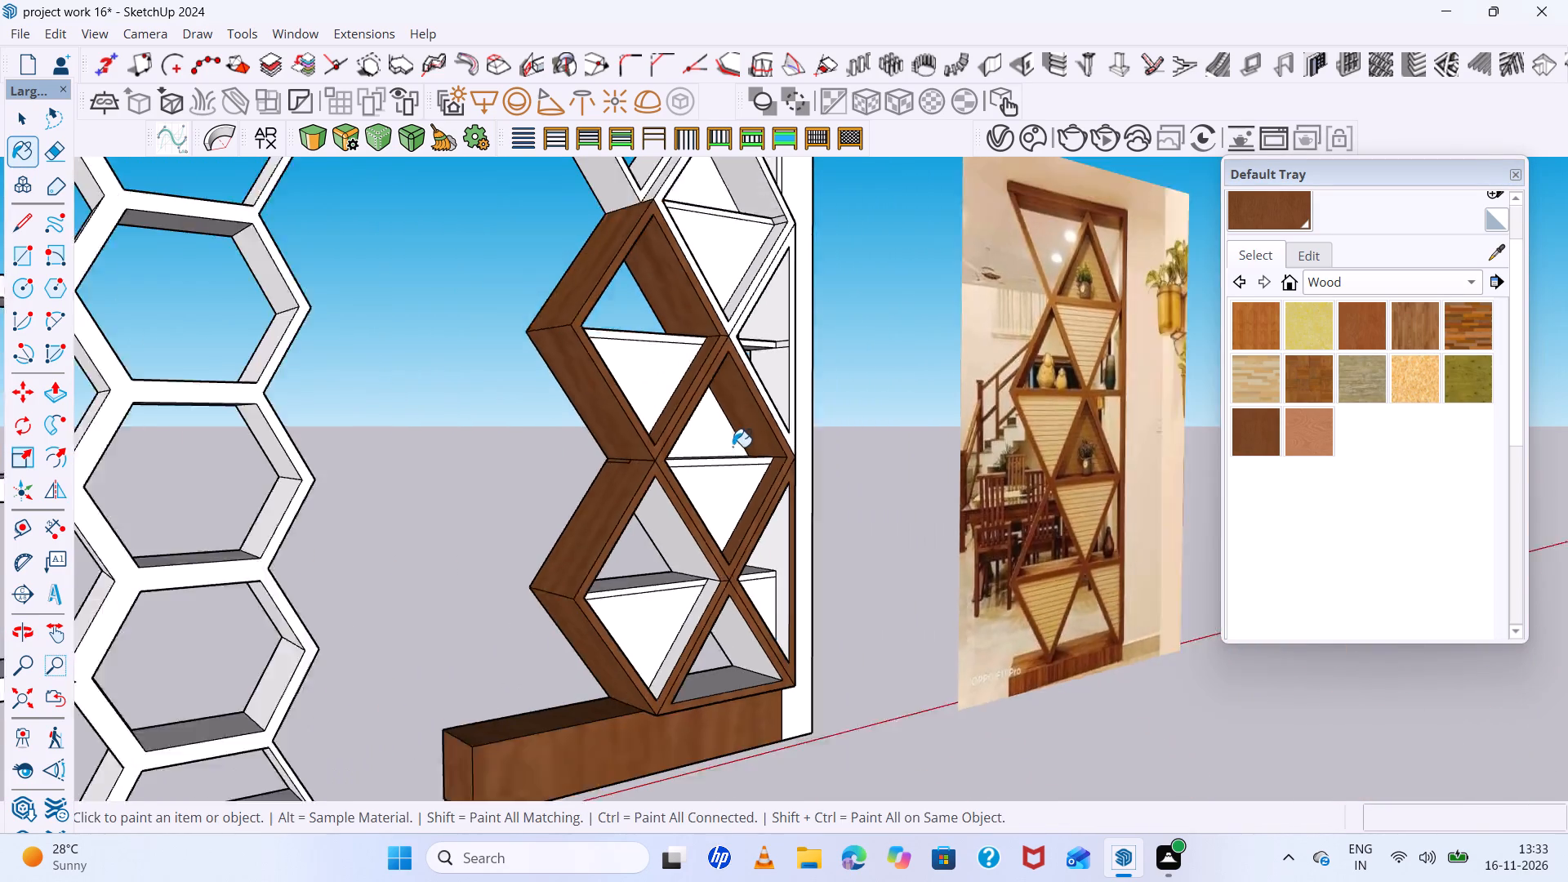
scroll(733, 447, down, 2)
middle_drag(733, 473, 627, 442)
scroll(668, 514, up, 6)
middle_drag(670, 510, 674, 352)
scroll(666, 474, up, 5)
click(670, 481)
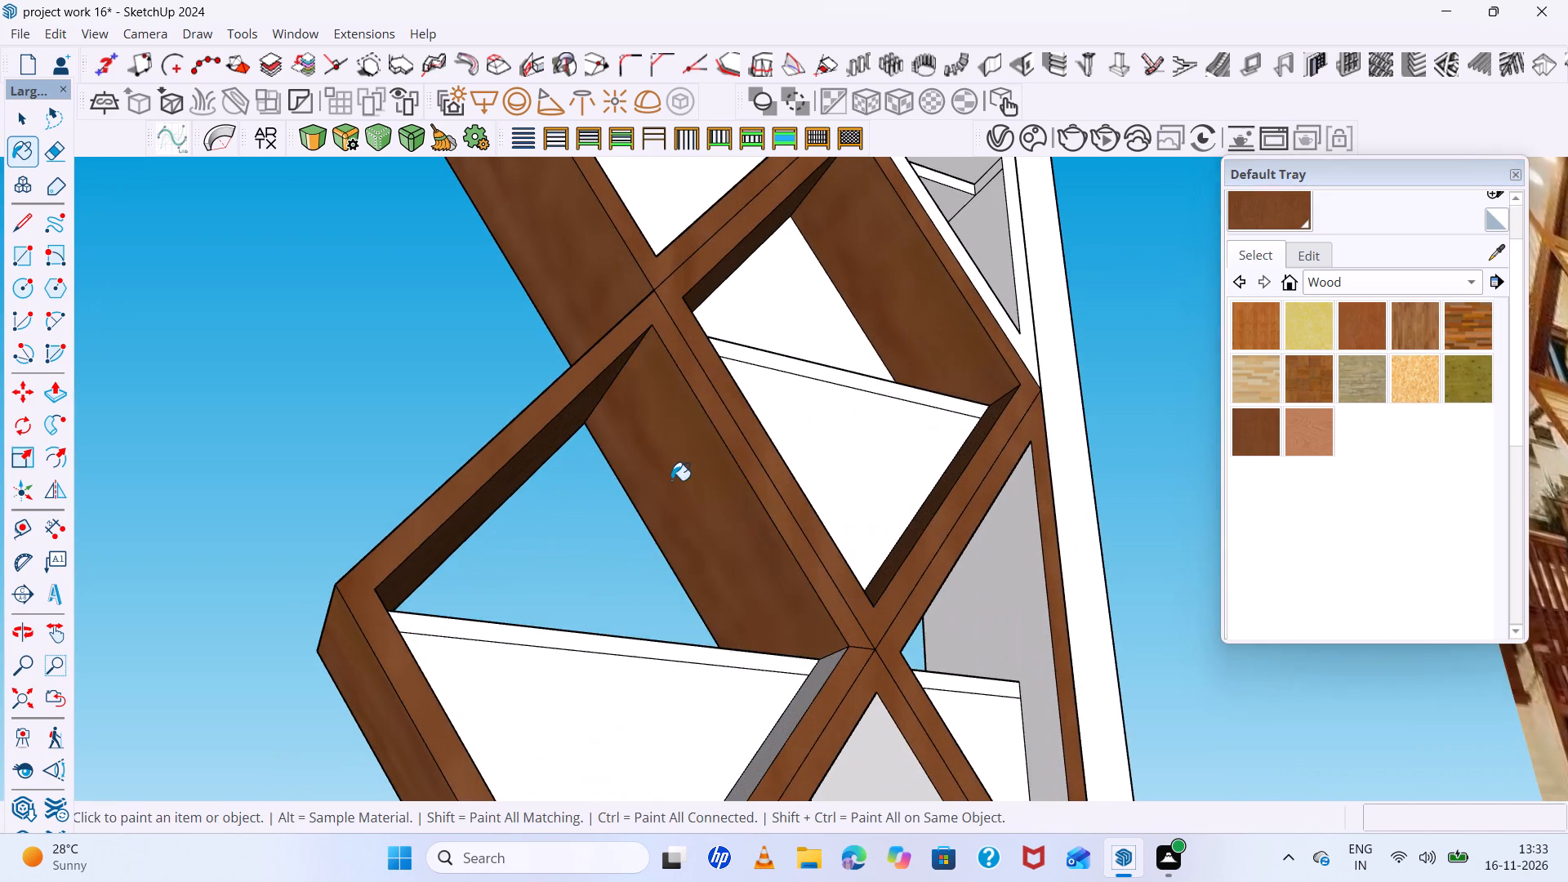
scroll(662, 459, down, 5)
middle_drag(661, 467, 647, 612)
scroll(694, 629, up, 6)
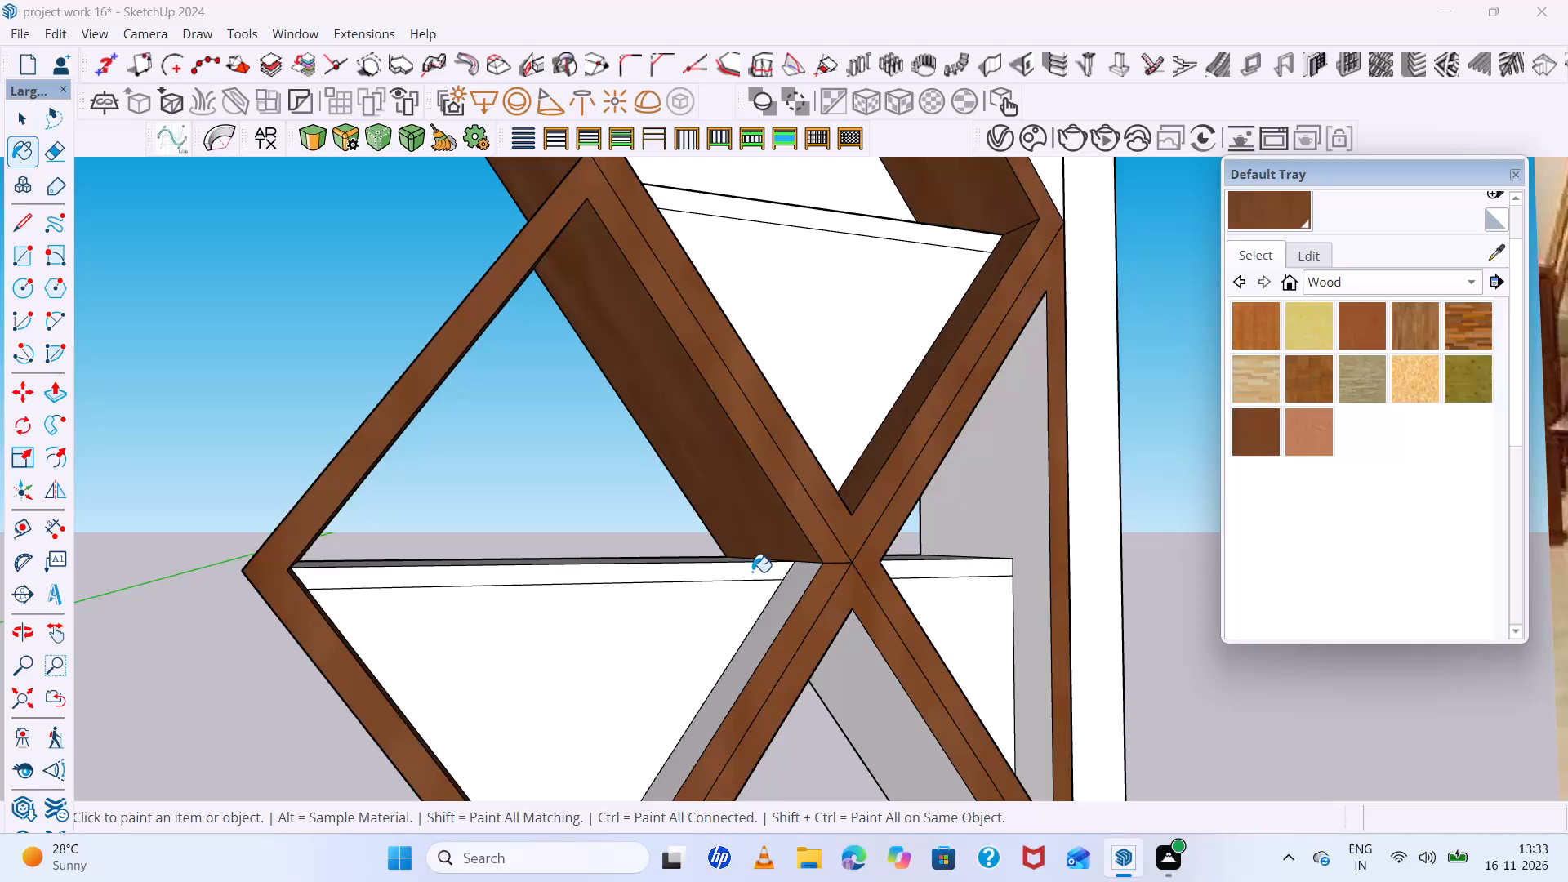
scroll(752, 572, down, 3)
middle_drag(752, 572, 749, 572)
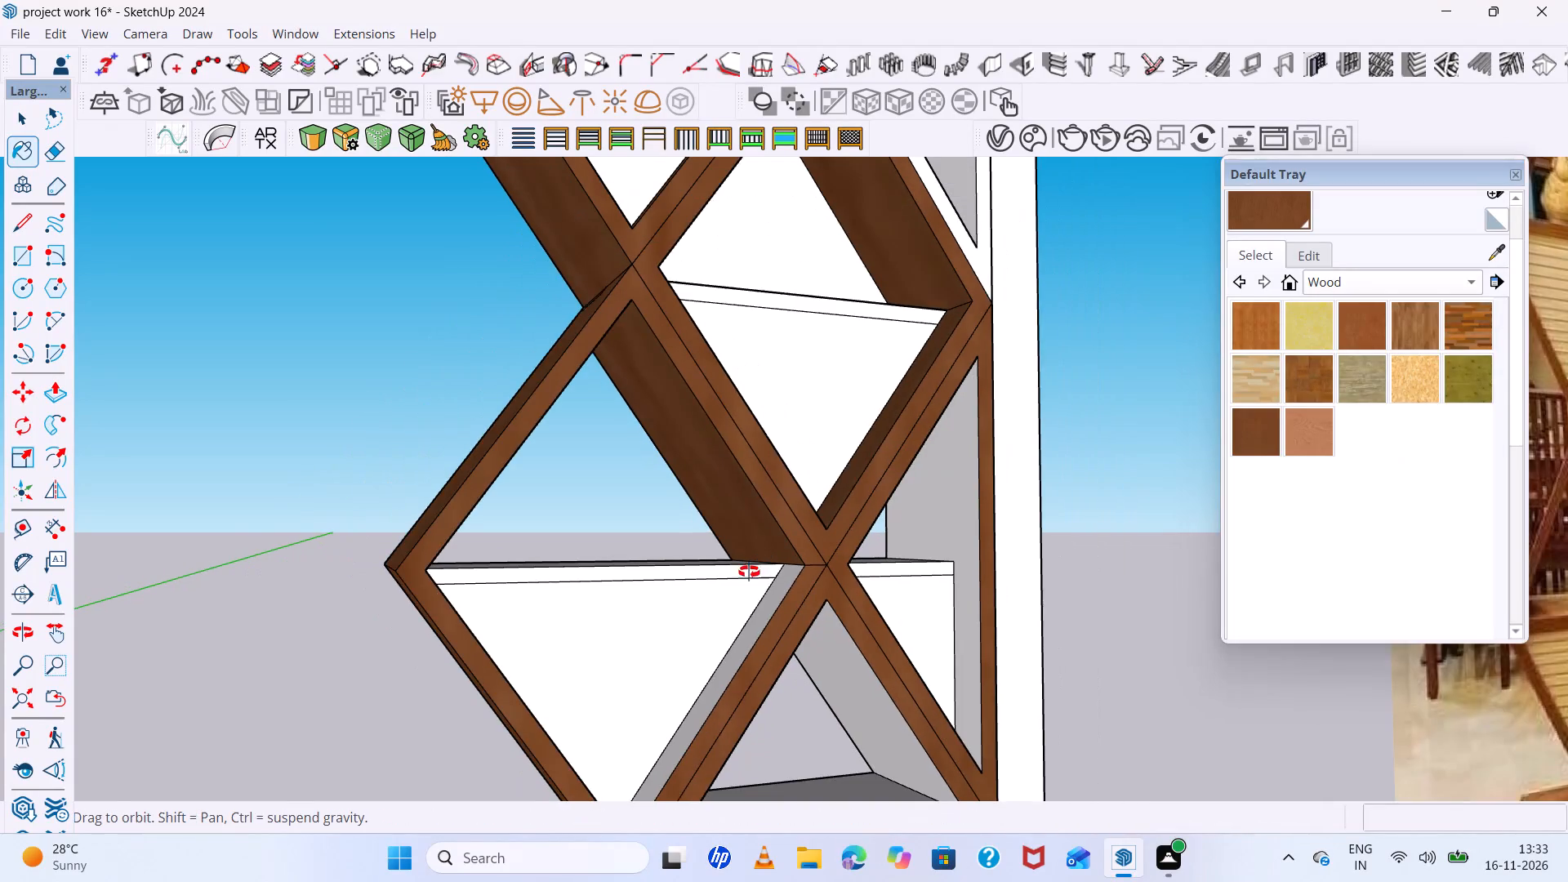
middle_drag(749, 572, 398, 617)
scroll(630, 601, up, 4)
middle_drag(564, 579, 1027, 699)
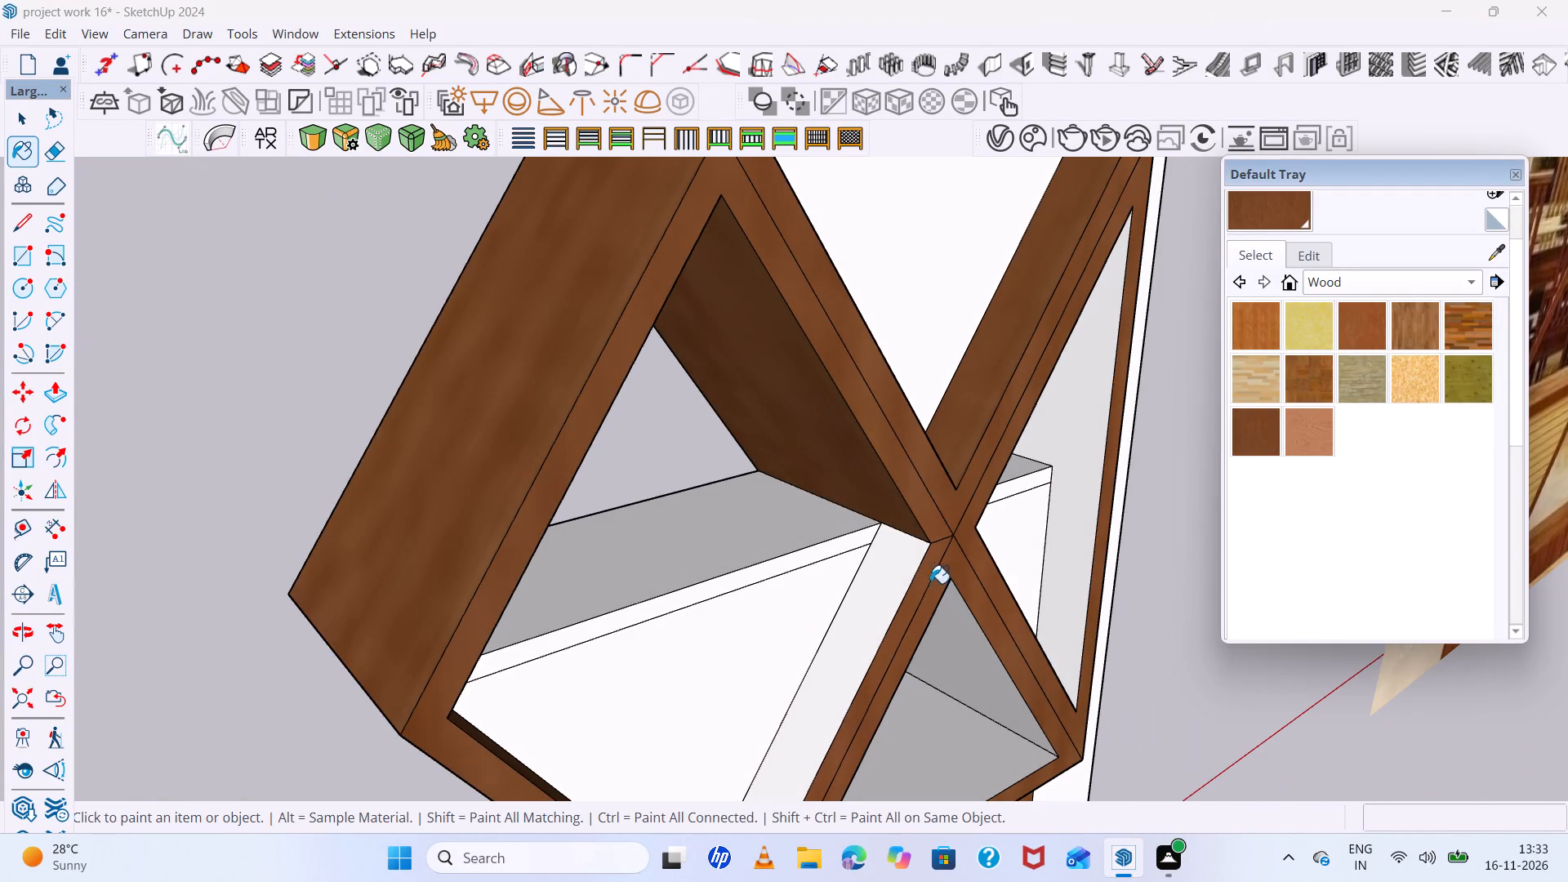
click(898, 556)
Paint the two sloping inner faces of the bottom triangular opening above the base with the dark brown wood.
scroll(777, 582, down, 12)
middle_drag(913, 625, 586, 430)
scroll(796, 550, down, 4)
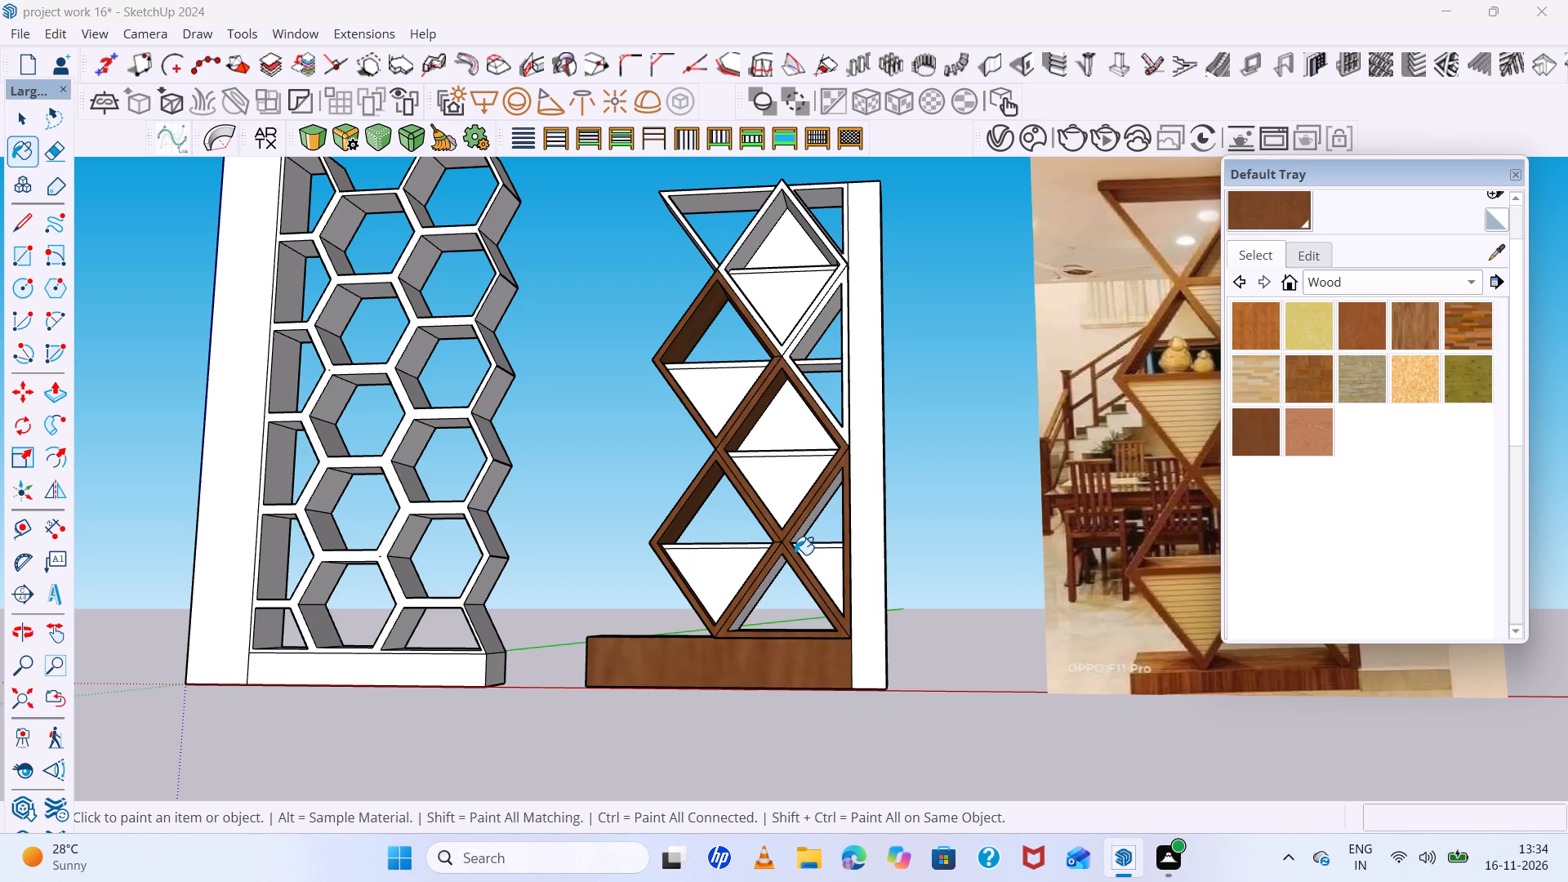
scroll(795, 554, down, 3)
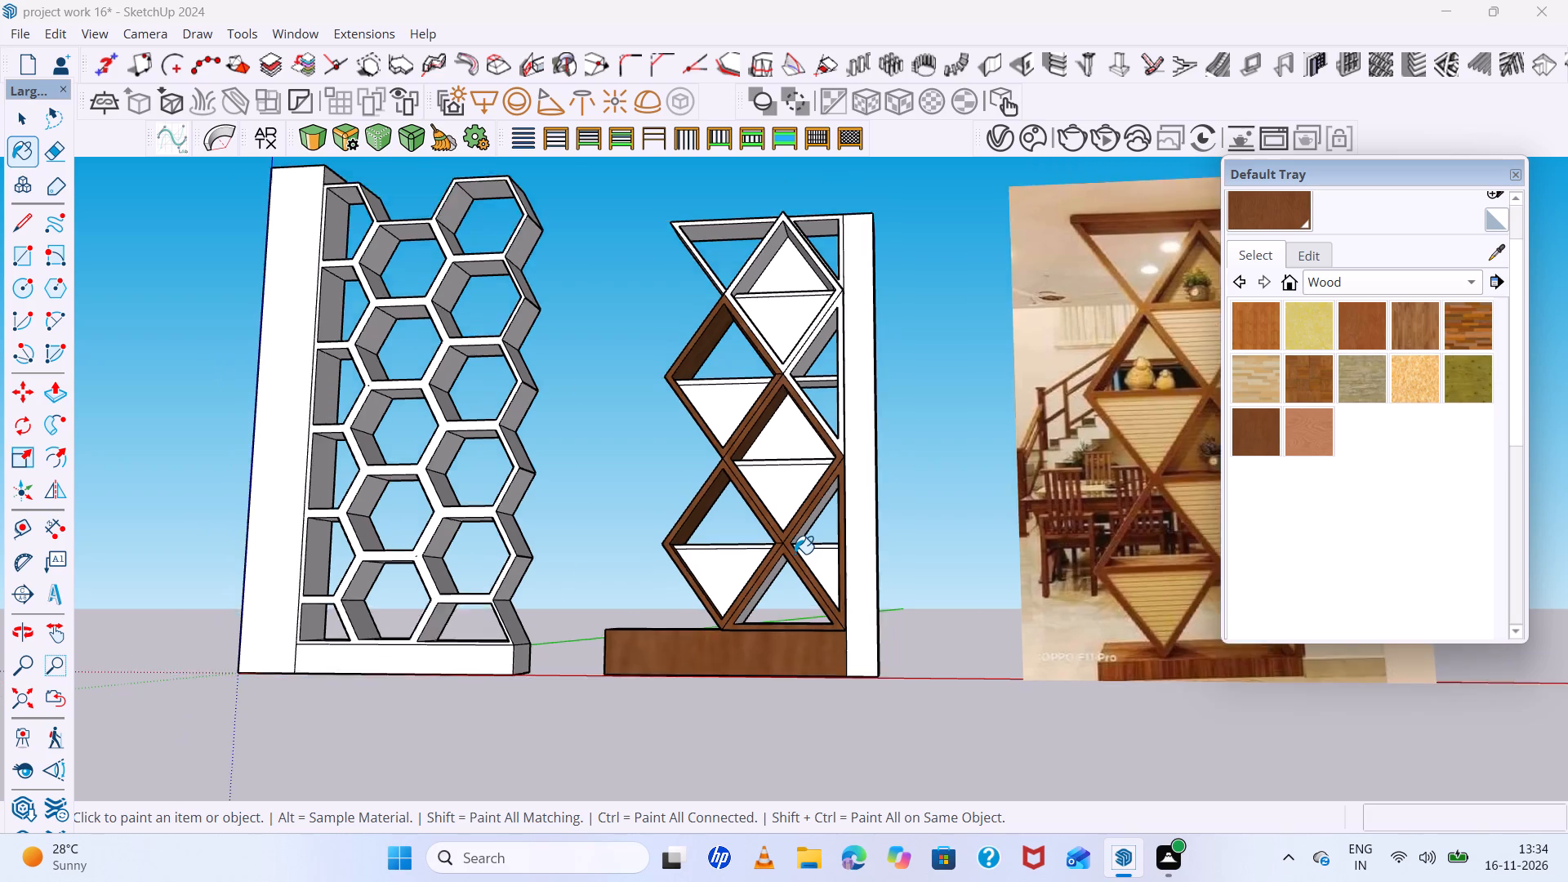
middle_drag(795, 554, 809, 441)
scroll(786, 572, up, 19)
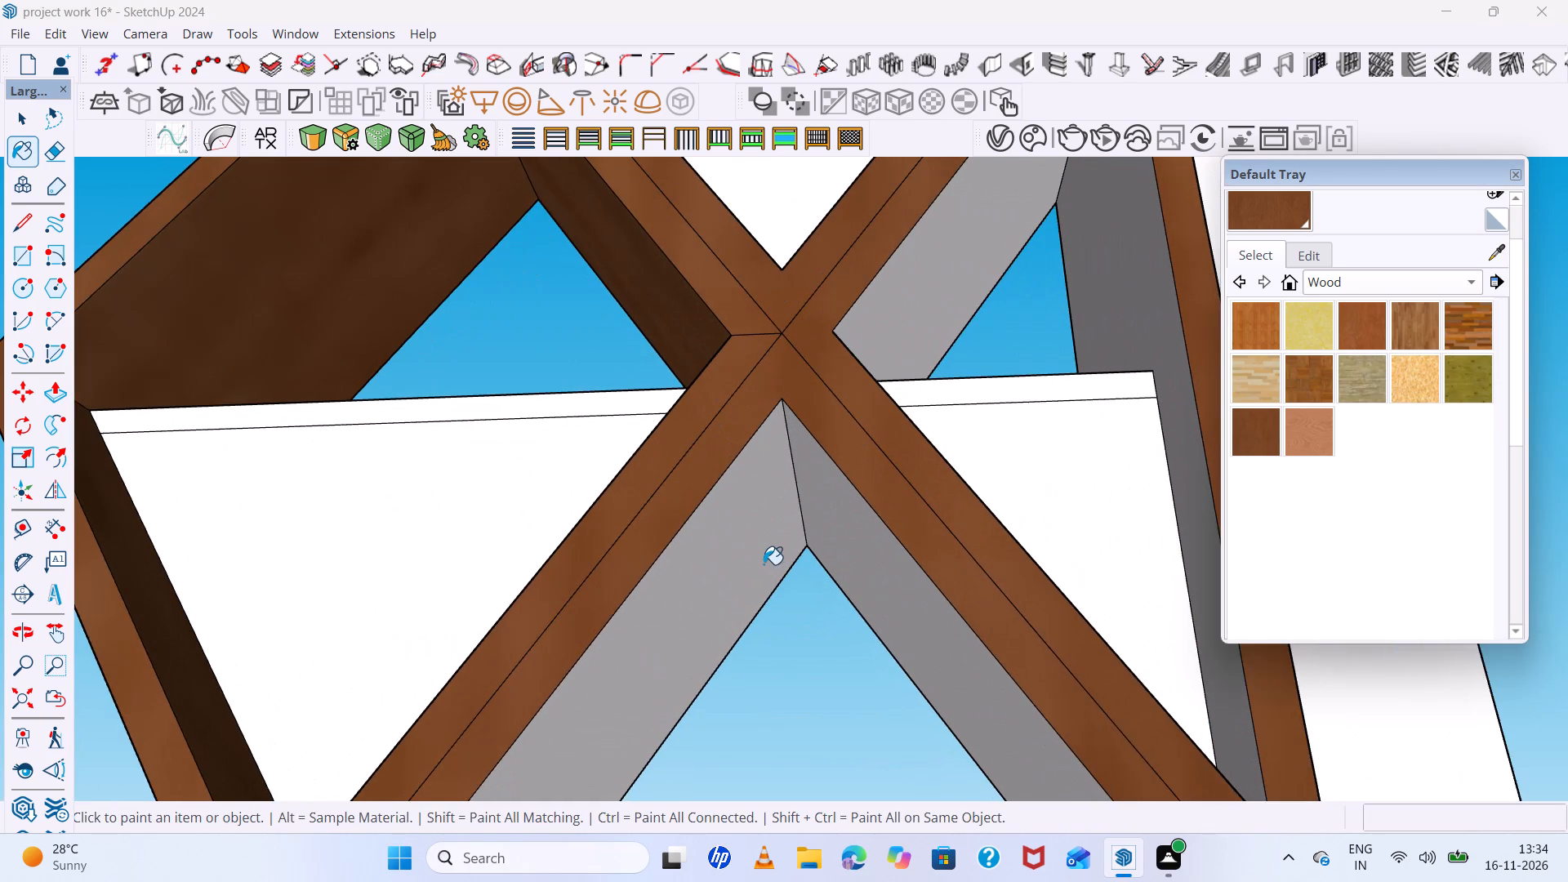
click(725, 551)
click(845, 517)
Paint the unpainted edge face along the lattice's bottom rail, next to the base block, with the dark brown wood.
scroll(718, 493, down, 10)
middle_drag(721, 518, 795, 630)
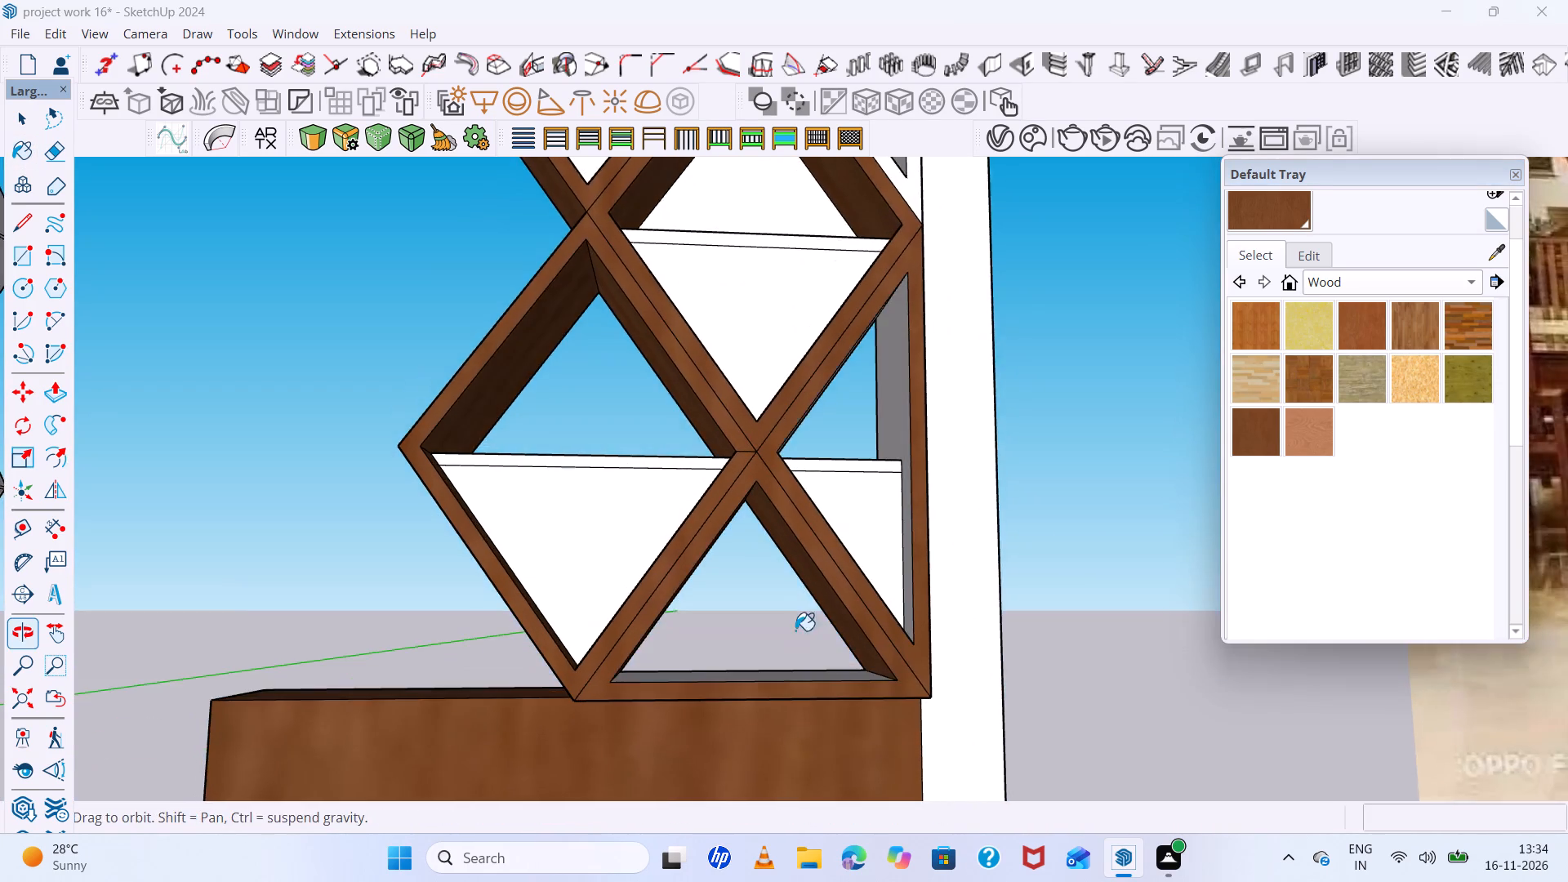
scroll(675, 670, up, 5)
middle_drag(638, 576, 707, 379)
scroll(572, 788, up, 4)
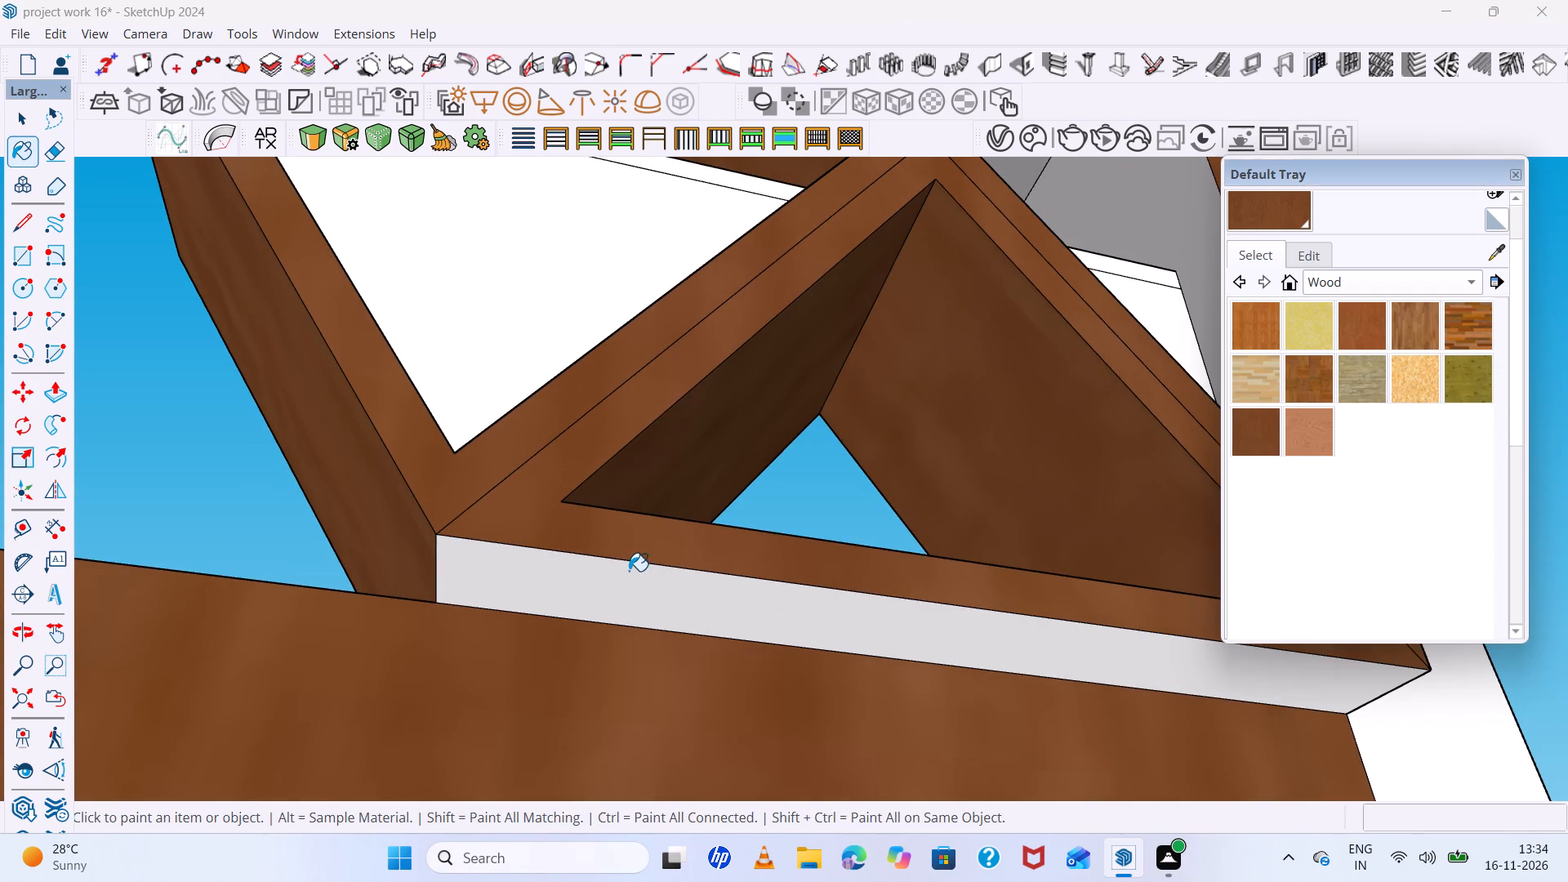
click(627, 564)
Paint the front face of the post-side triangular frame just below the topmost diamond with the dark brown wood.
scroll(572, 632, down, 20)
scroll(572, 632, down, 7)
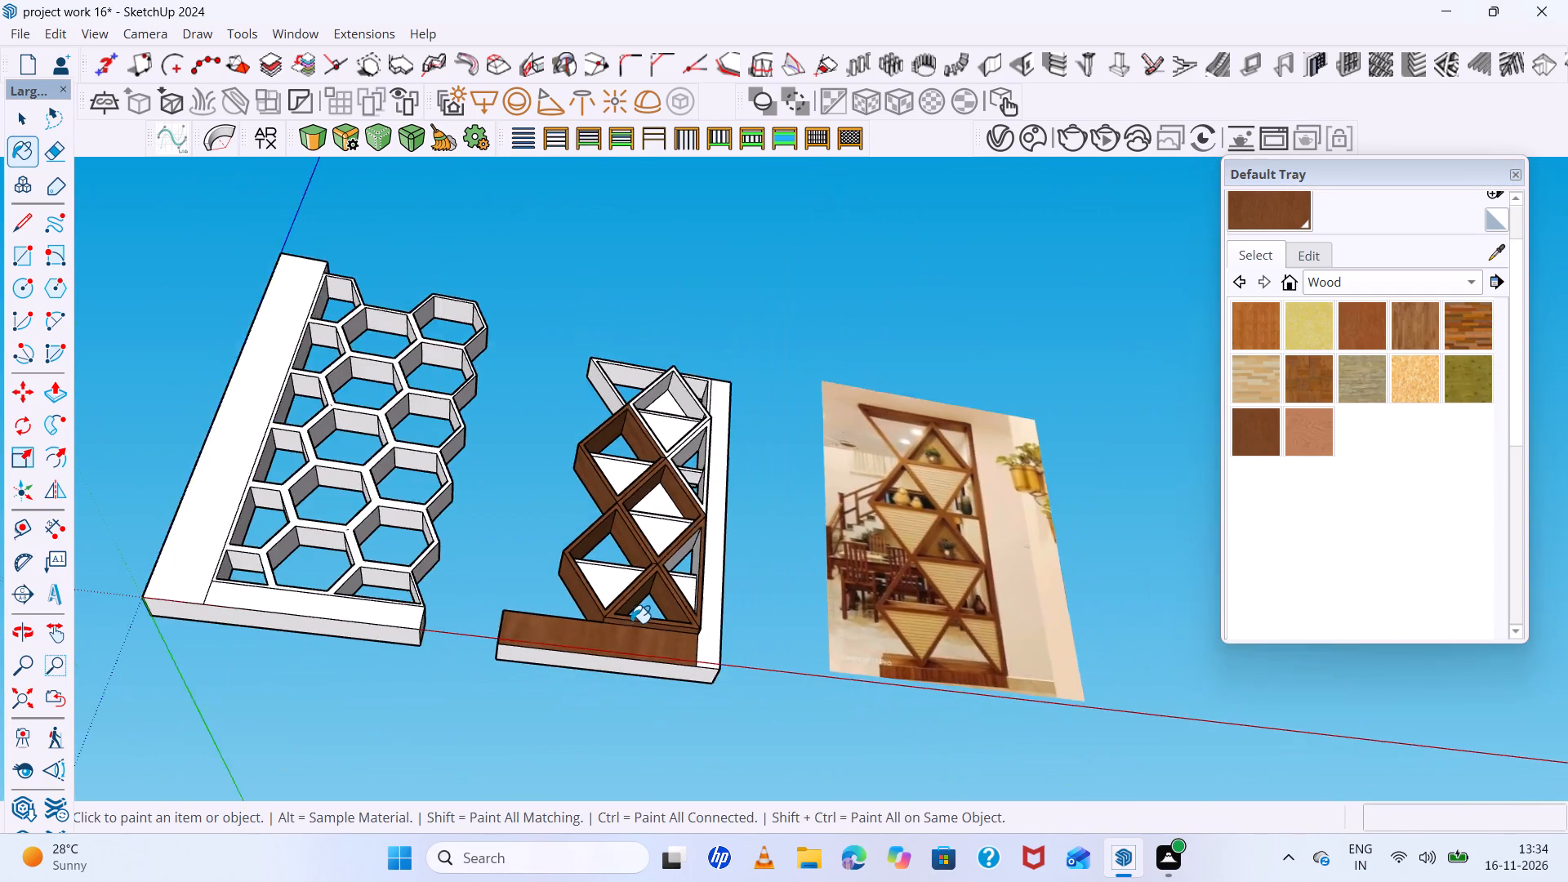
scroll(678, 477, up, 20)
click(653, 578)
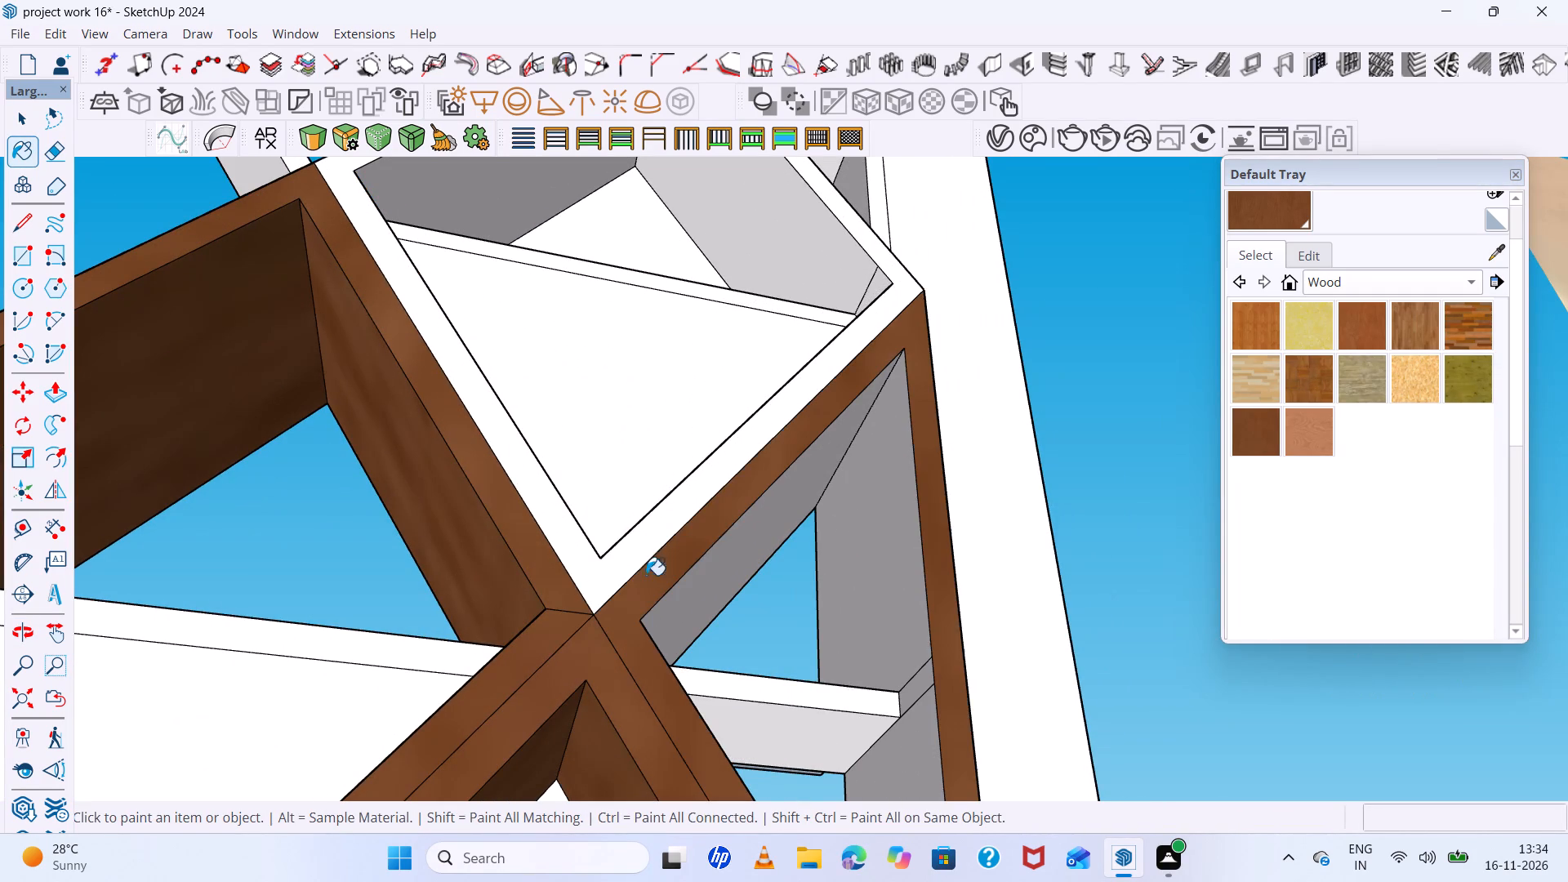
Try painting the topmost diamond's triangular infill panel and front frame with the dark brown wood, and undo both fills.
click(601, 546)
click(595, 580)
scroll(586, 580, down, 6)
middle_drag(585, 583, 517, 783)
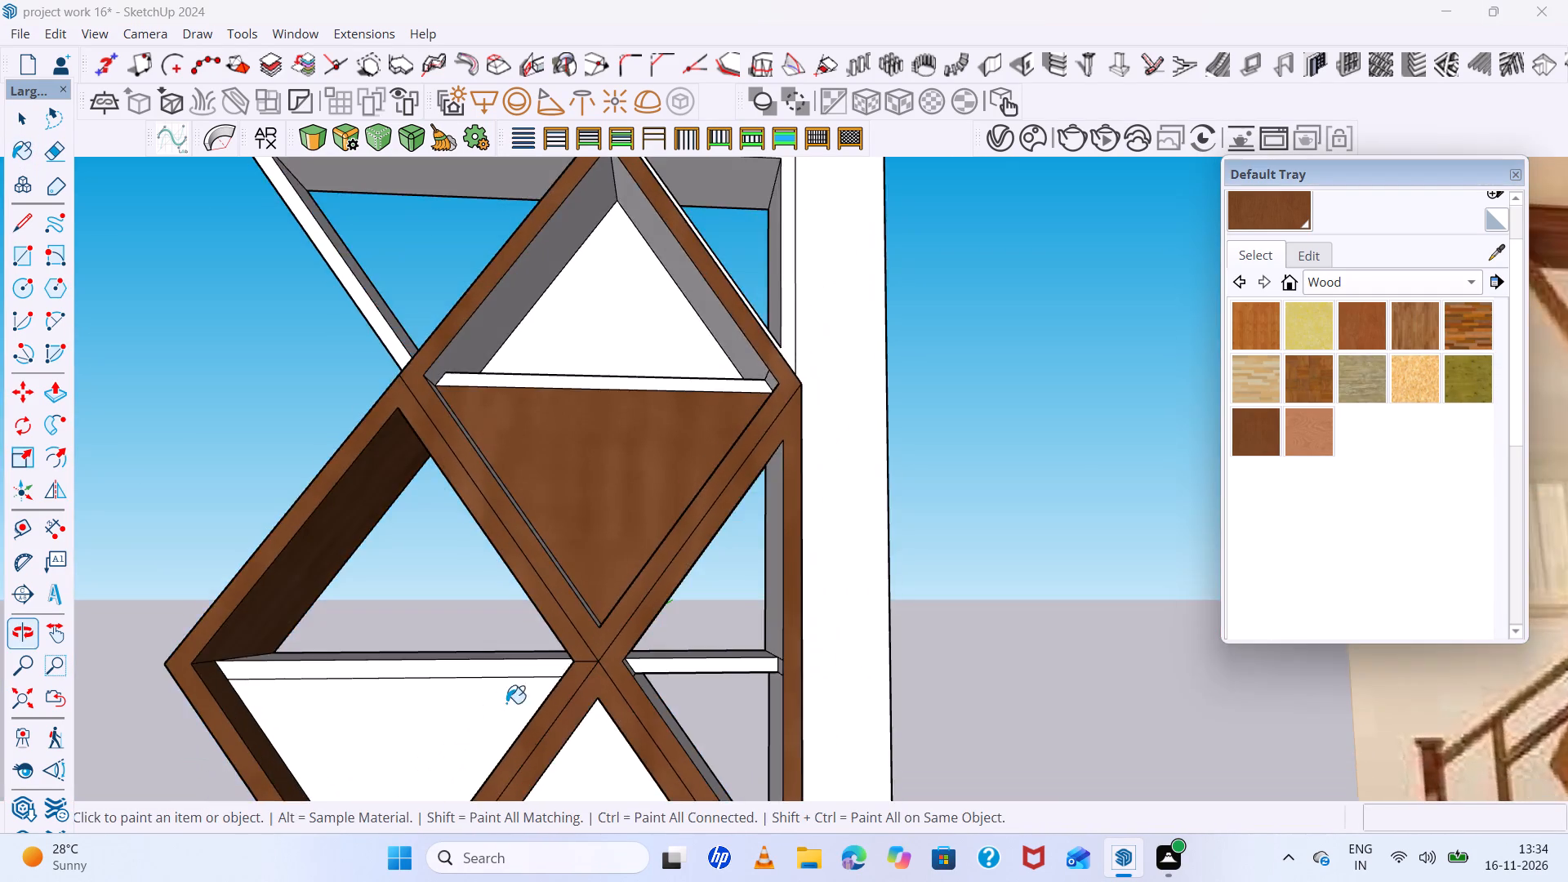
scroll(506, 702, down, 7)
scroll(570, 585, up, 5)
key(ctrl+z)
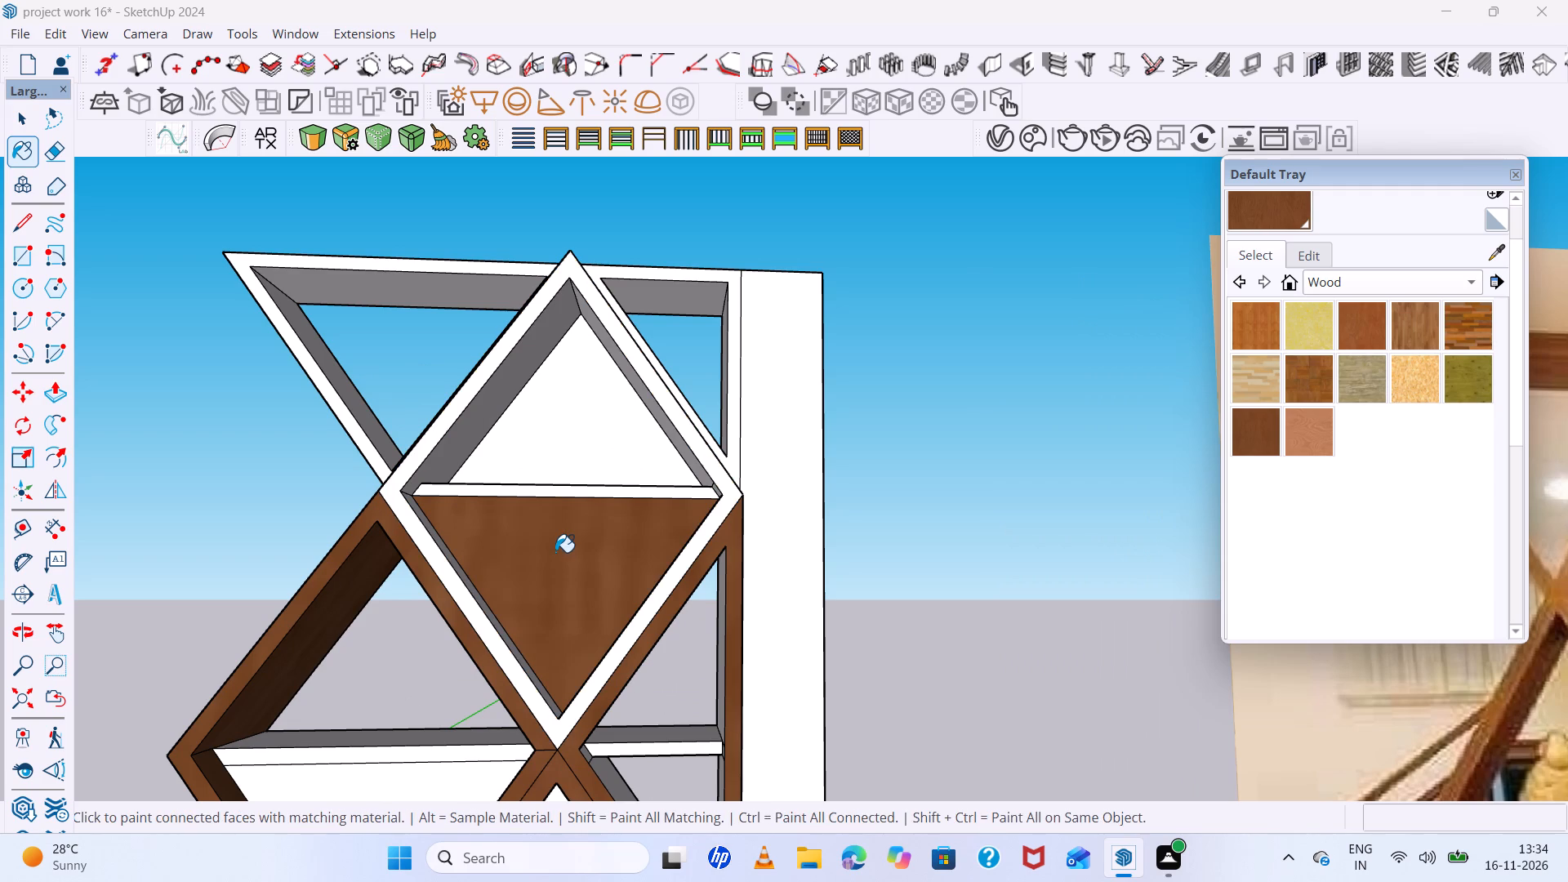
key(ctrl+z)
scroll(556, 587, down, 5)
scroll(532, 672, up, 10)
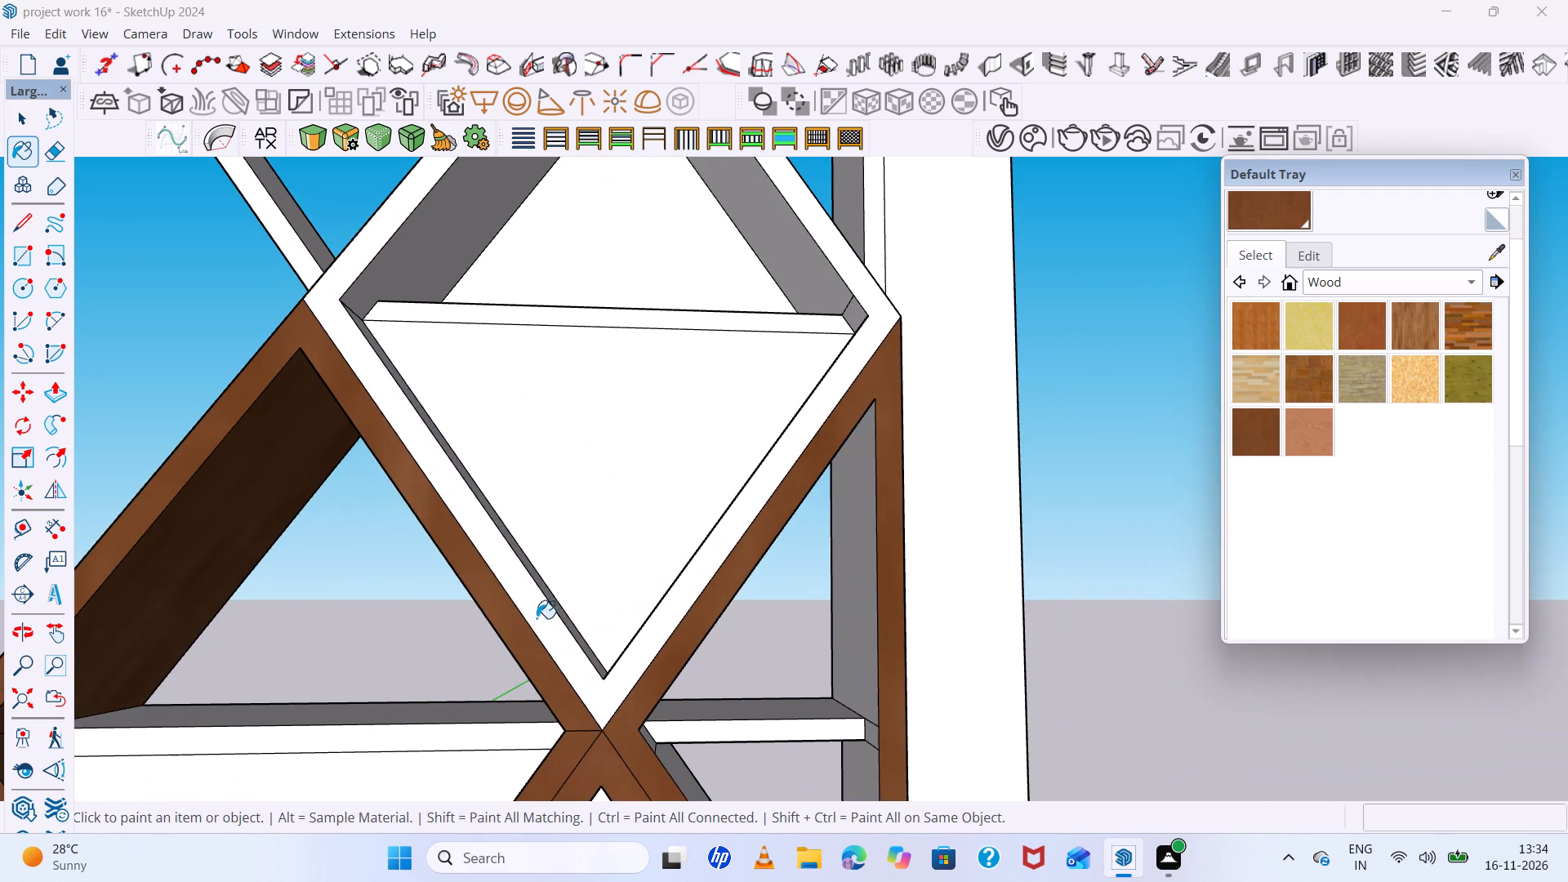
Paint the front face of the topmost diamond's frame with the dark brown wood.
click(541, 612)
Paint the two upper outer side faces meeting at the topmost diamond's apex with the dark brown wood.
scroll(550, 635, down, 11)
scroll(666, 440, up, 11)
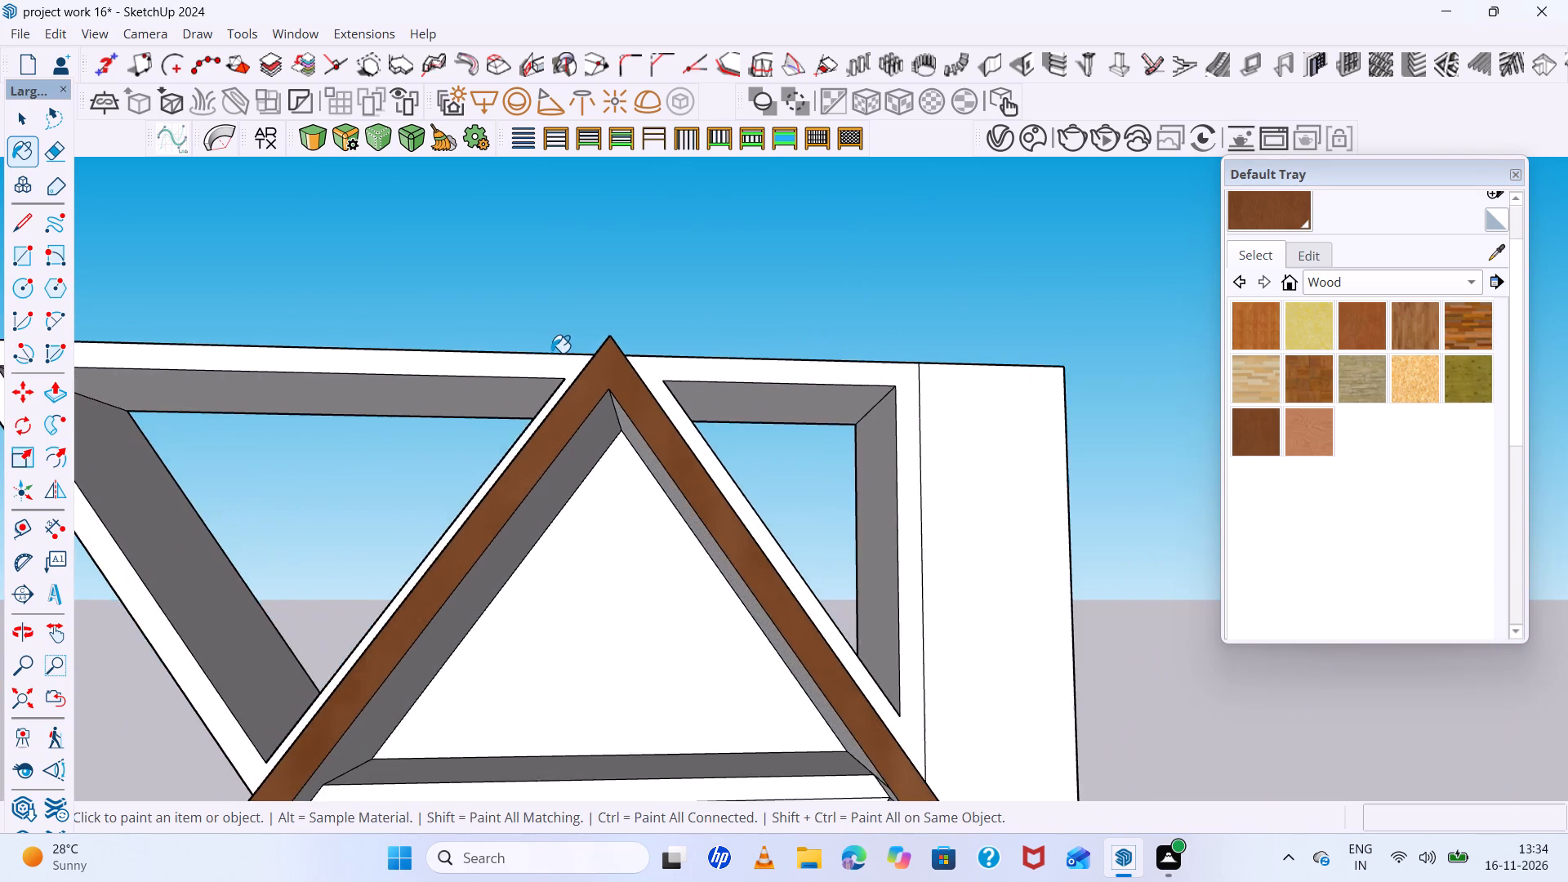
middle_drag(560, 356, 736, 644)
scroll(656, 525, up, 4)
click(658, 488)
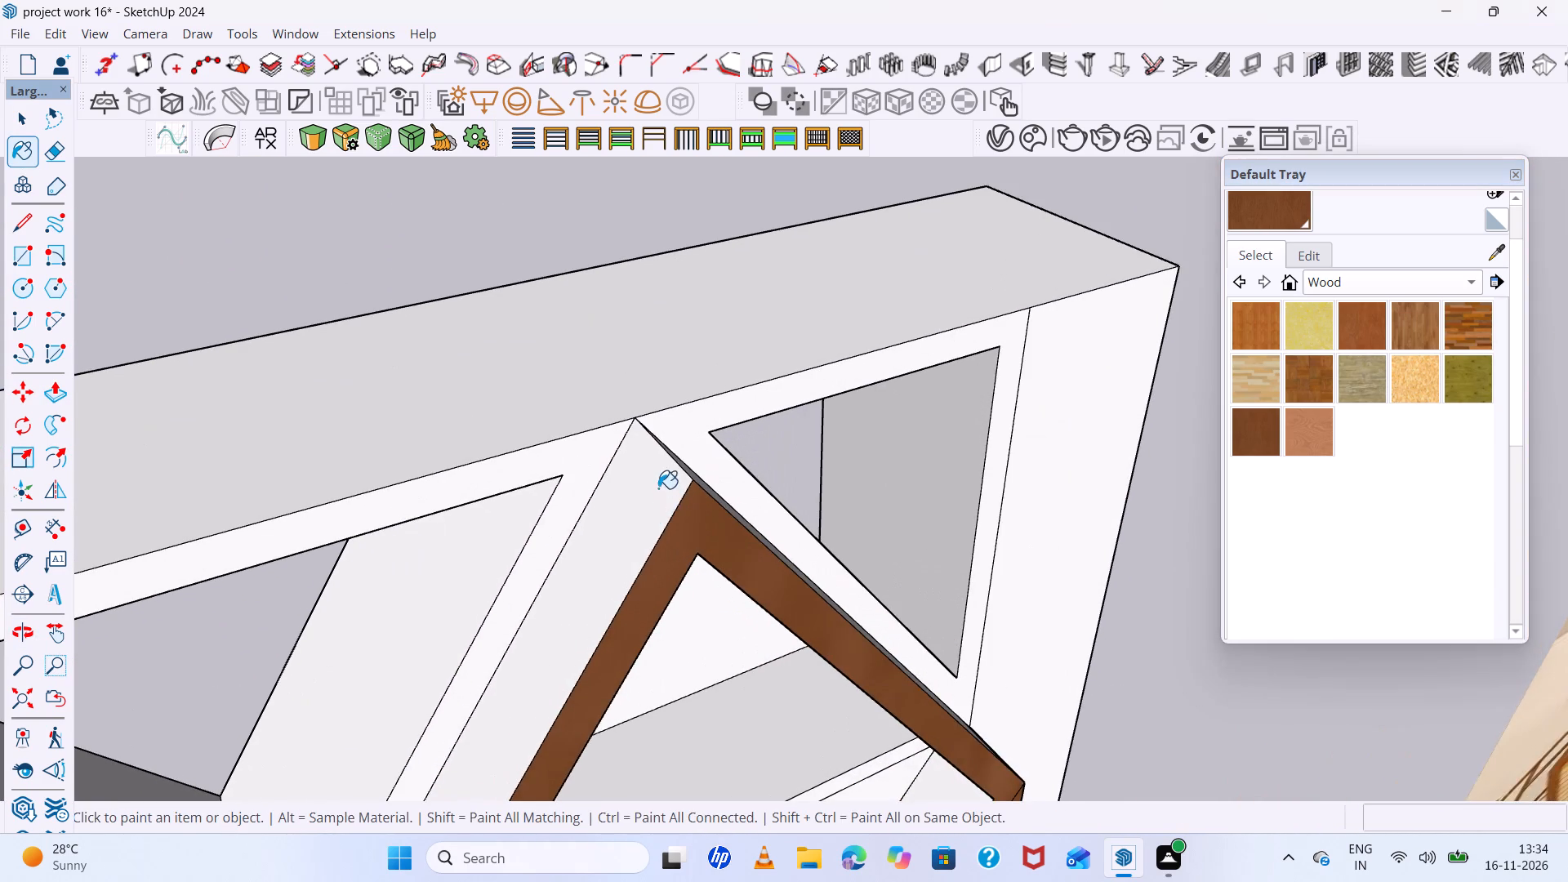
scroll(658, 488, up, 4)
middle_drag(658, 488, 392, 524)
click(590, 466)
scroll(559, 457, down, 6)
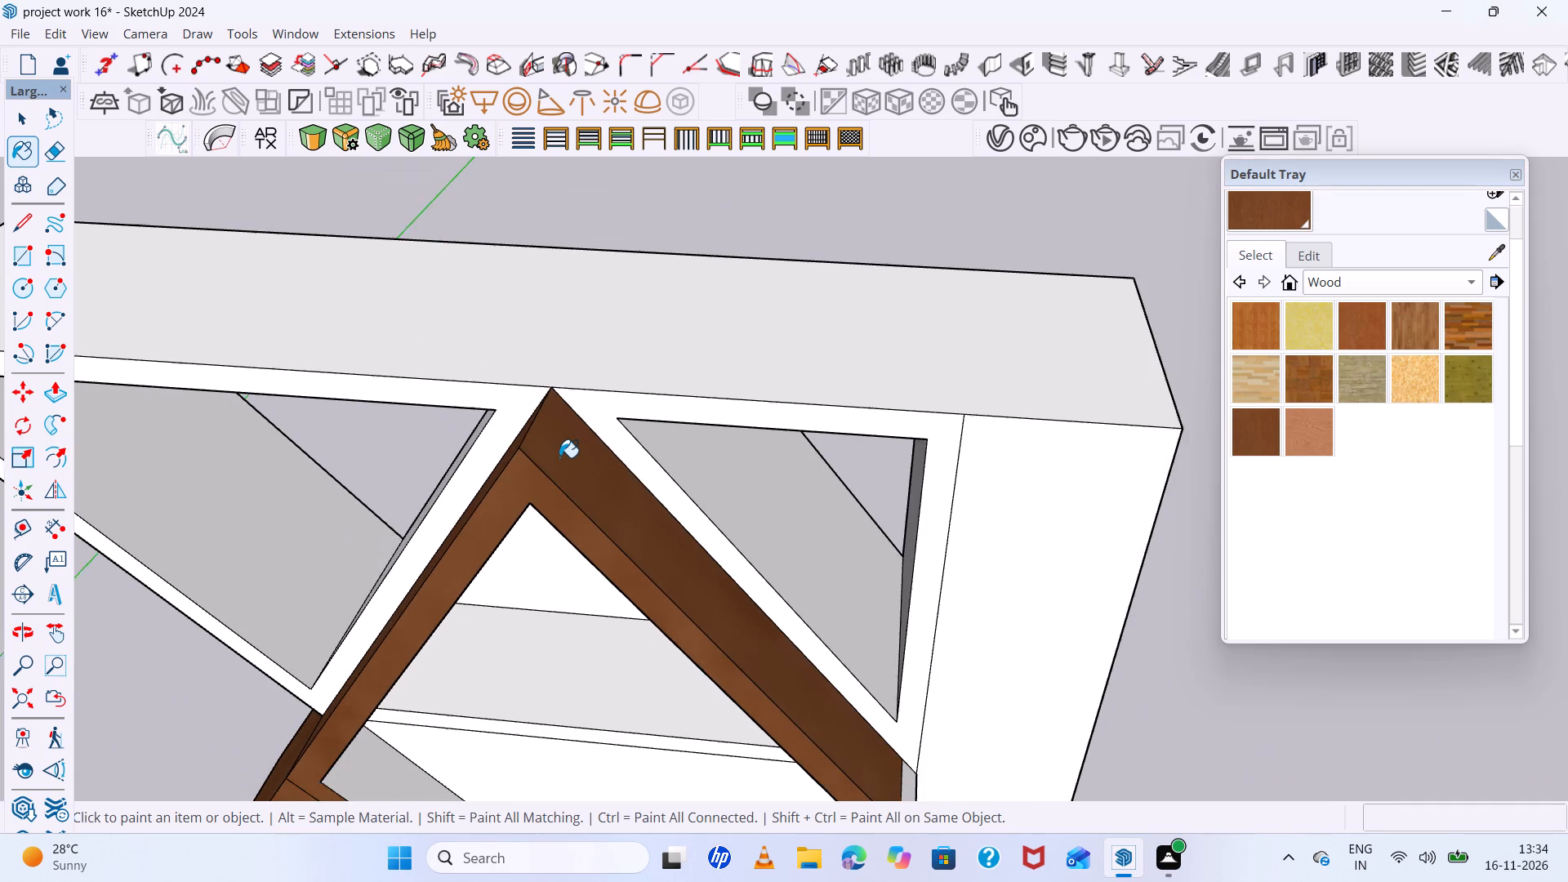
scroll(559, 457, down, 1)
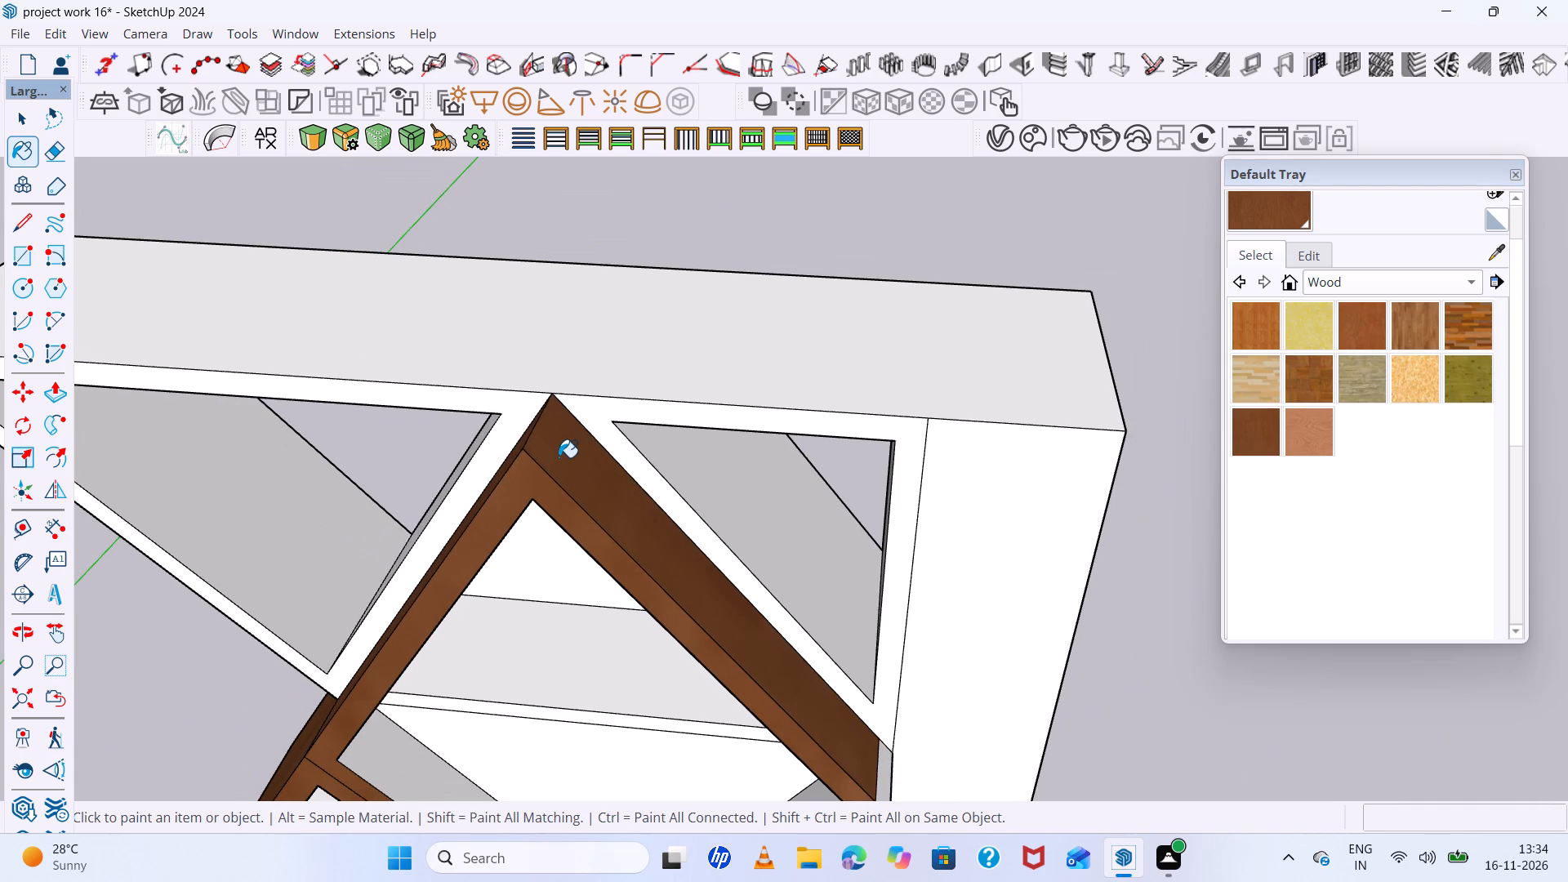
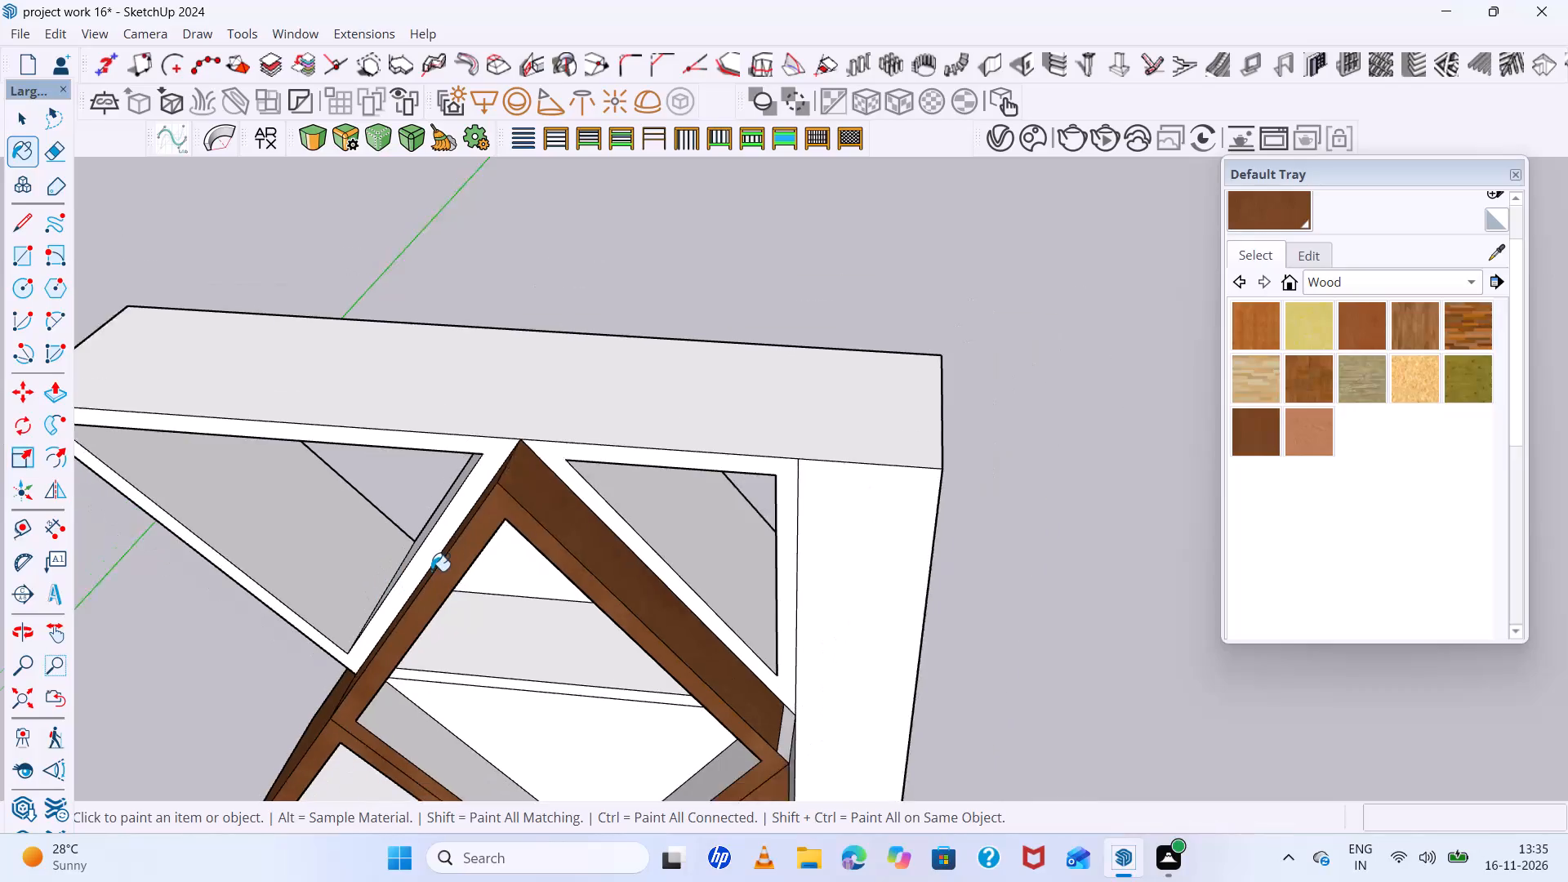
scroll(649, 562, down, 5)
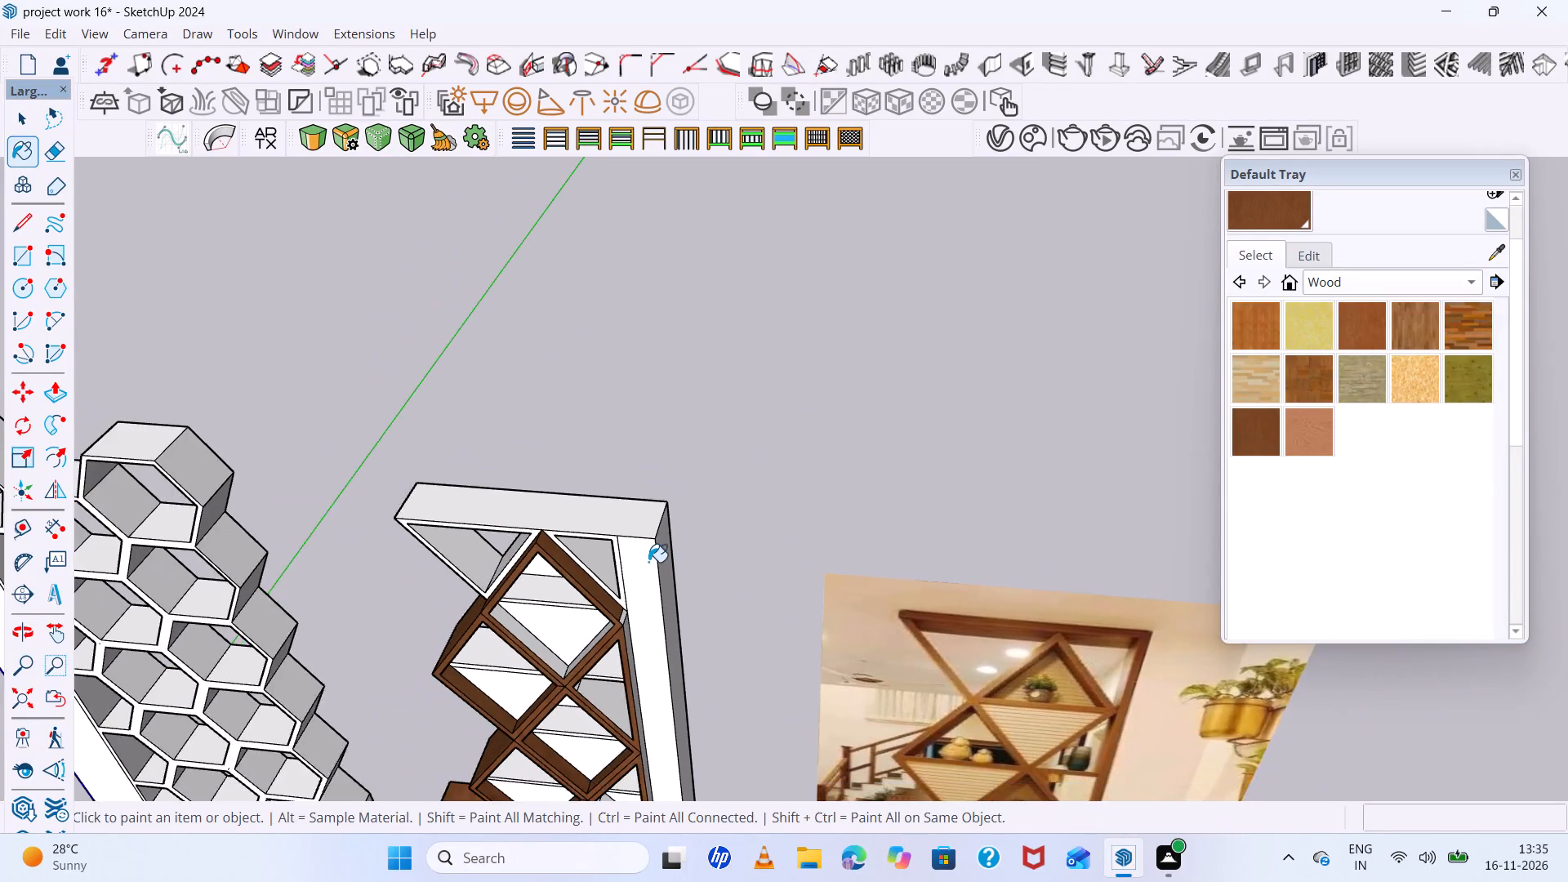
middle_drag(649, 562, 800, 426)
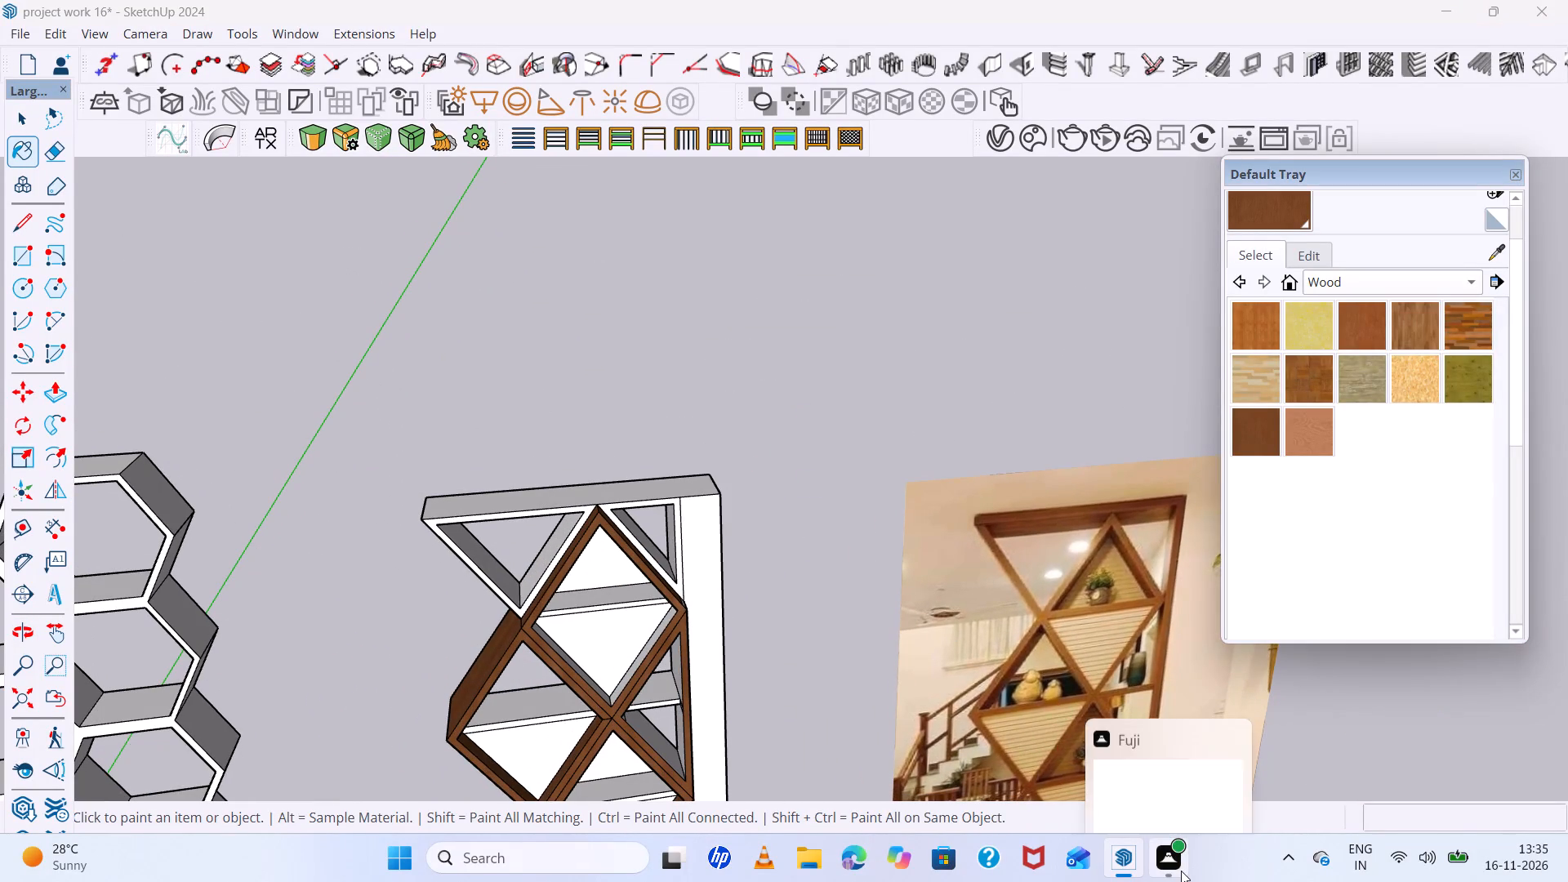
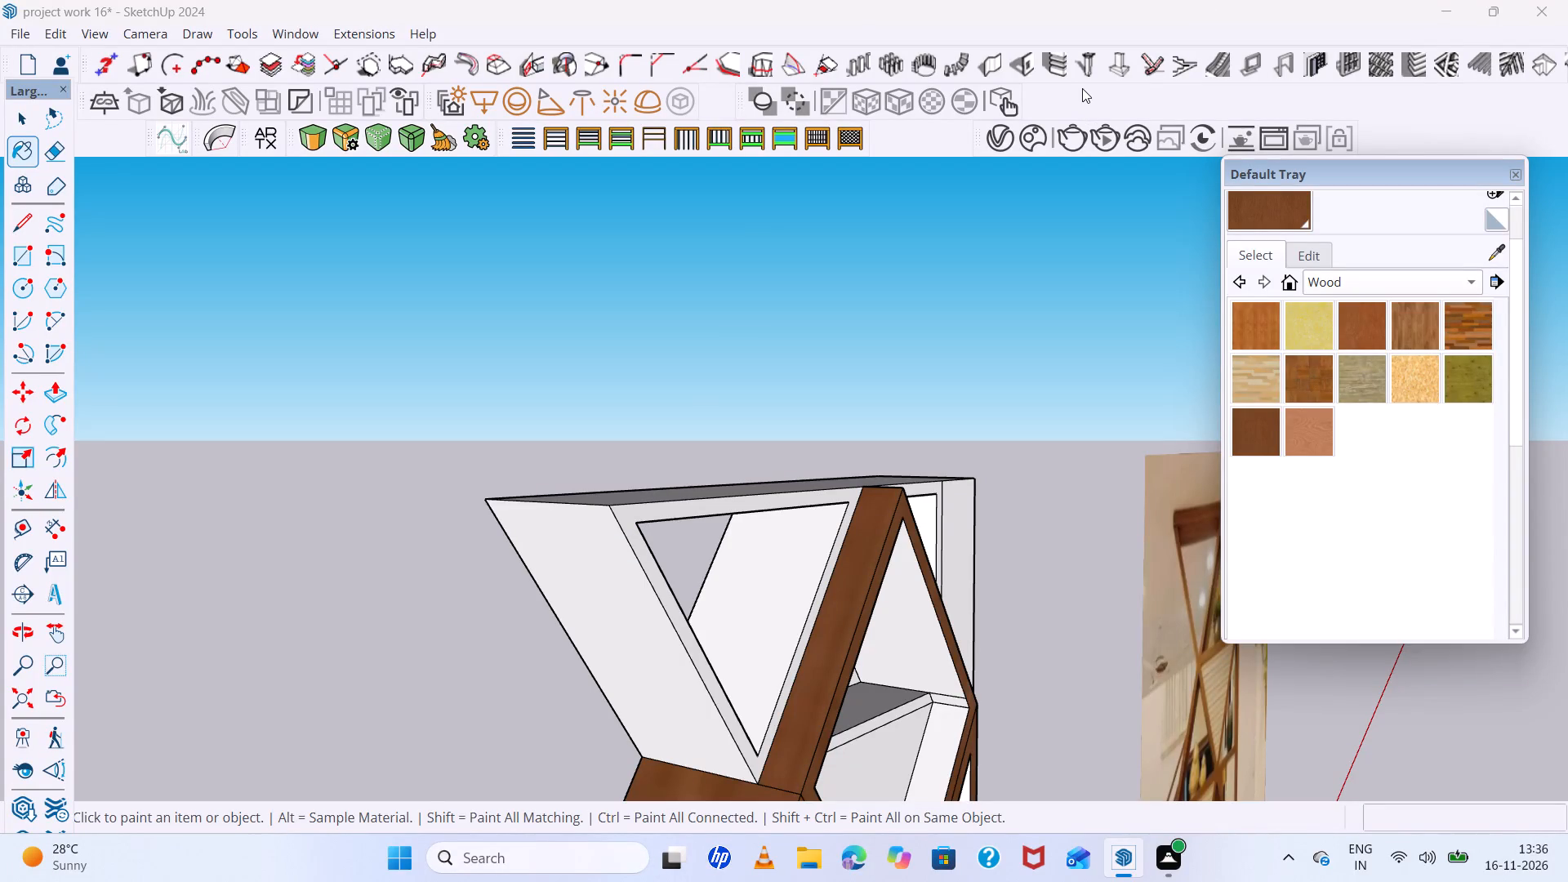
Paint the slanted outer side, front face and top face of the partition's uppermost triangular frame with the dark brown wood.
scroll(1082, 88, down, 3)
scroll(759, 700, up, 5)
click(578, 608)
click(655, 616)
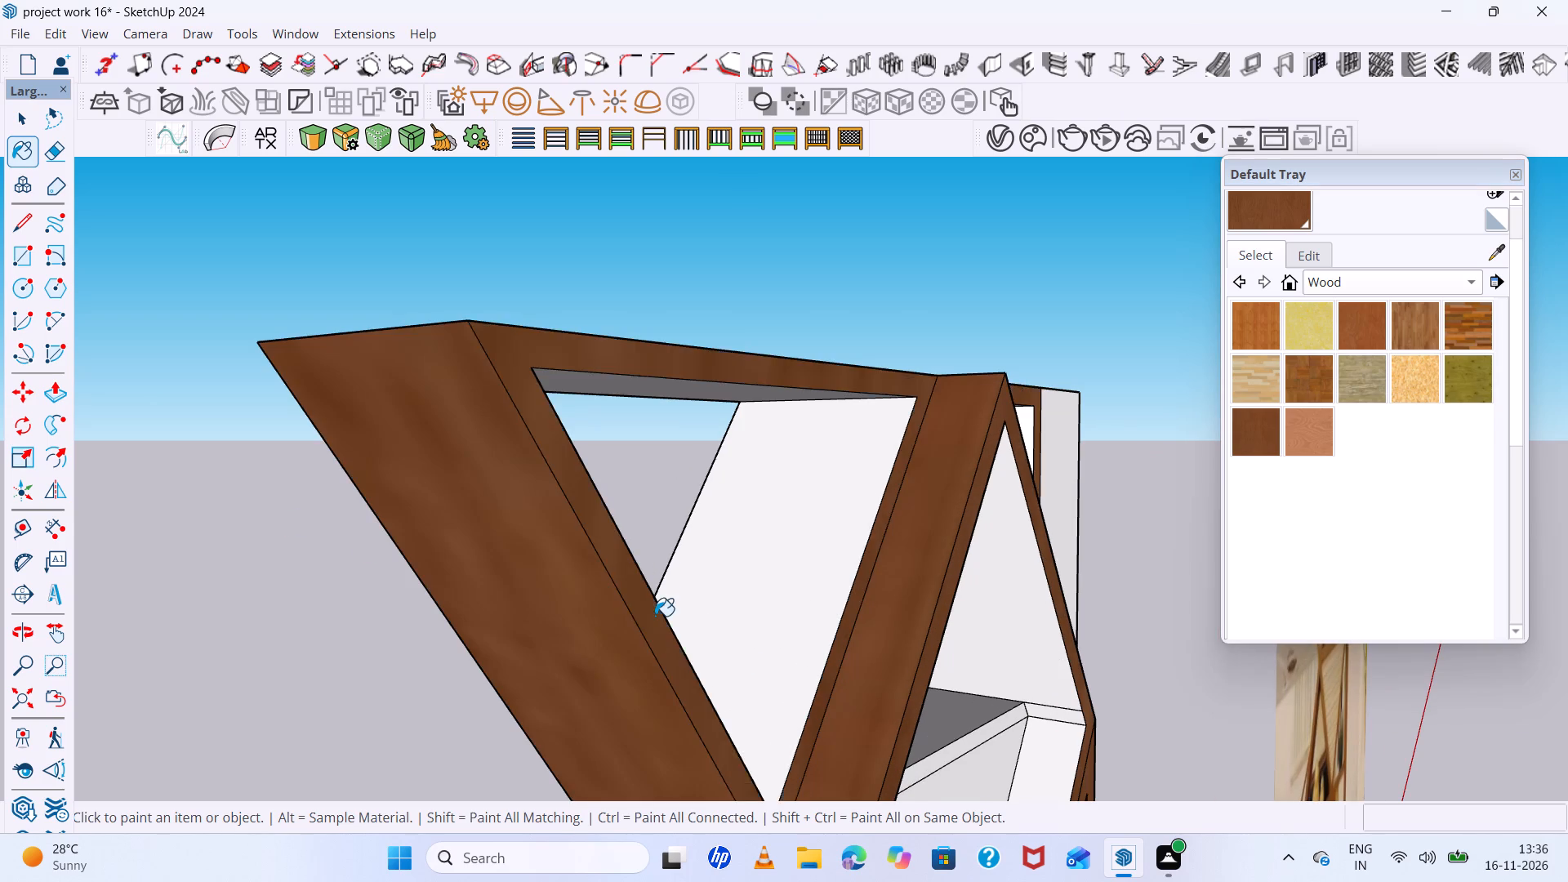
scroll(603, 604, down, 6)
scroll(682, 595, down, 1)
middle_drag(701, 619, 808, 759)
click(643, 536)
Paint the three inner faces of the inverted triangular opening at the partition's free top corner dark brown wood.
scroll(590, 536, down, 6)
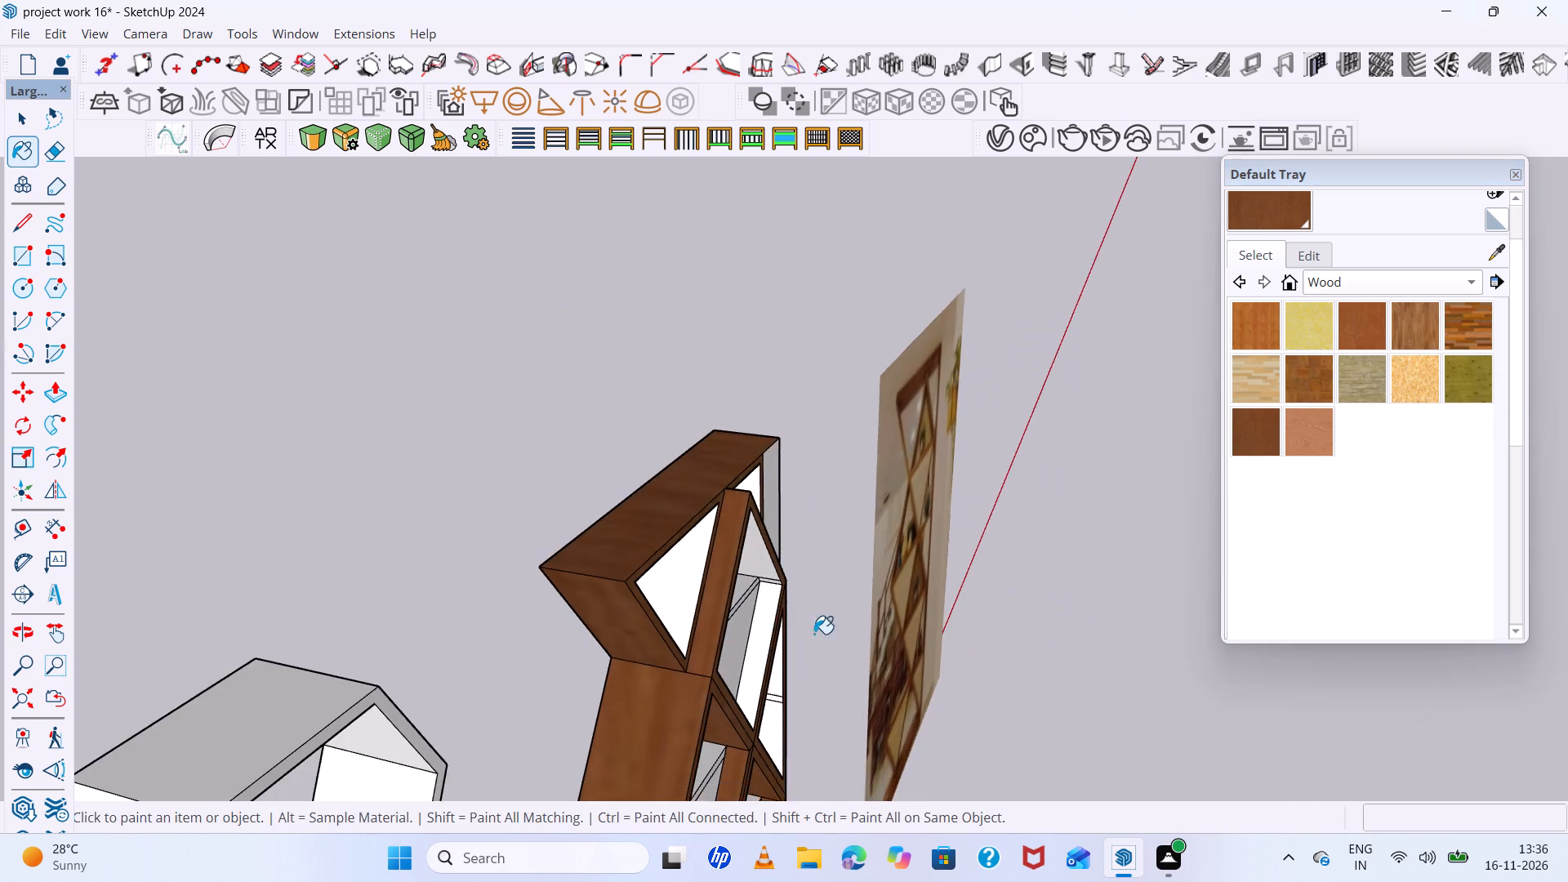
middle_drag(679, 593, 376, 470)
scroll(837, 539, up, 5)
scroll(745, 481, down, 5)
middle_drag(747, 512, 418, 406)
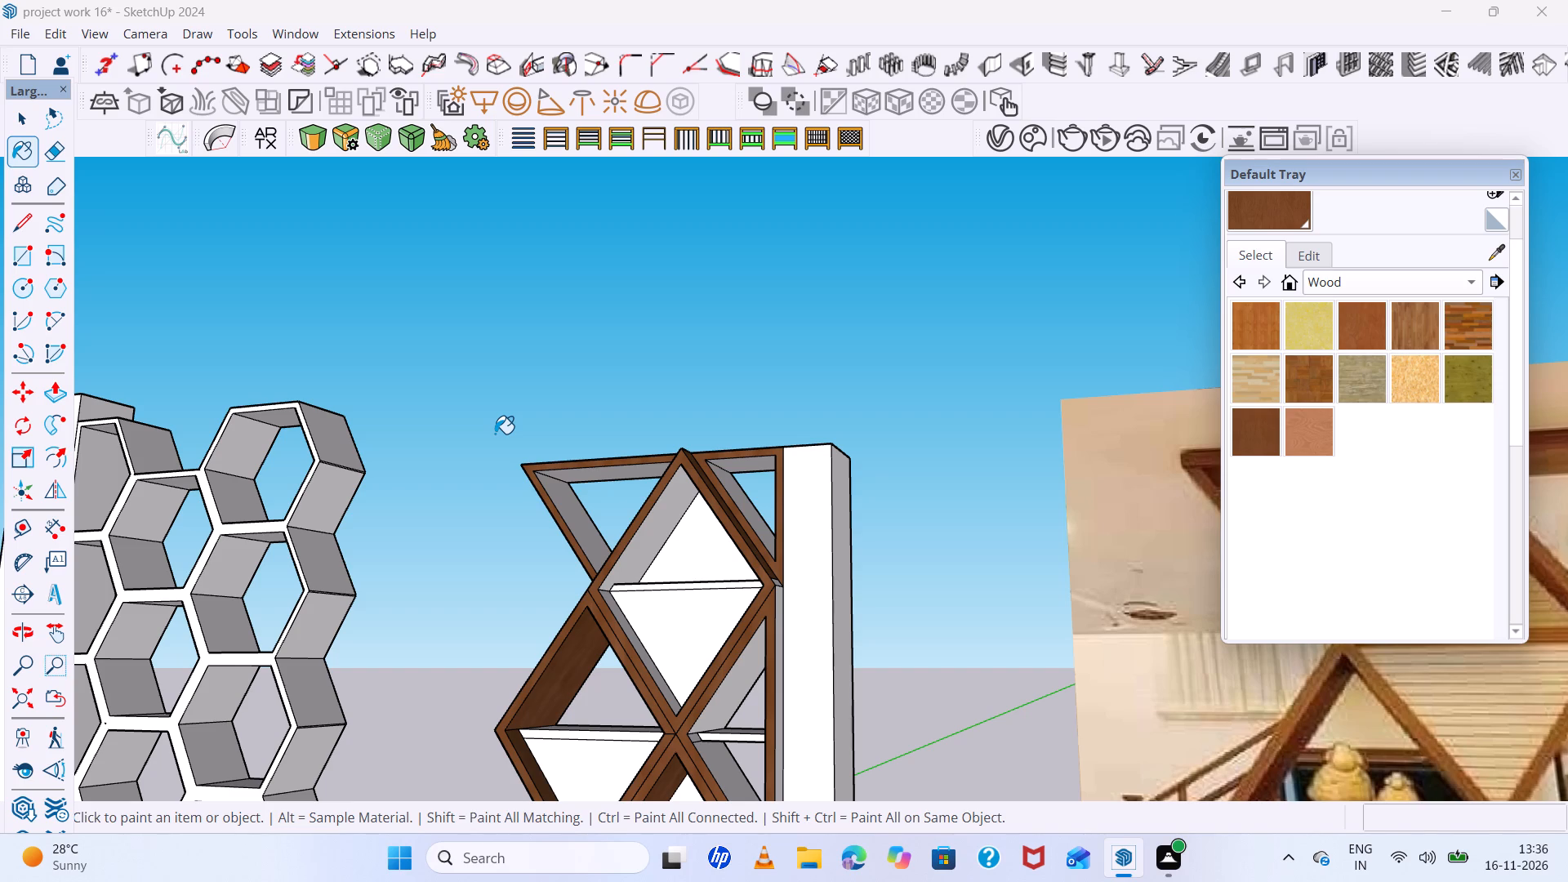
scroll(495, 434, down, 4)
scroll(468, 425, up, 5)
scroll(637, 555, up, 9)
click(575, 522)
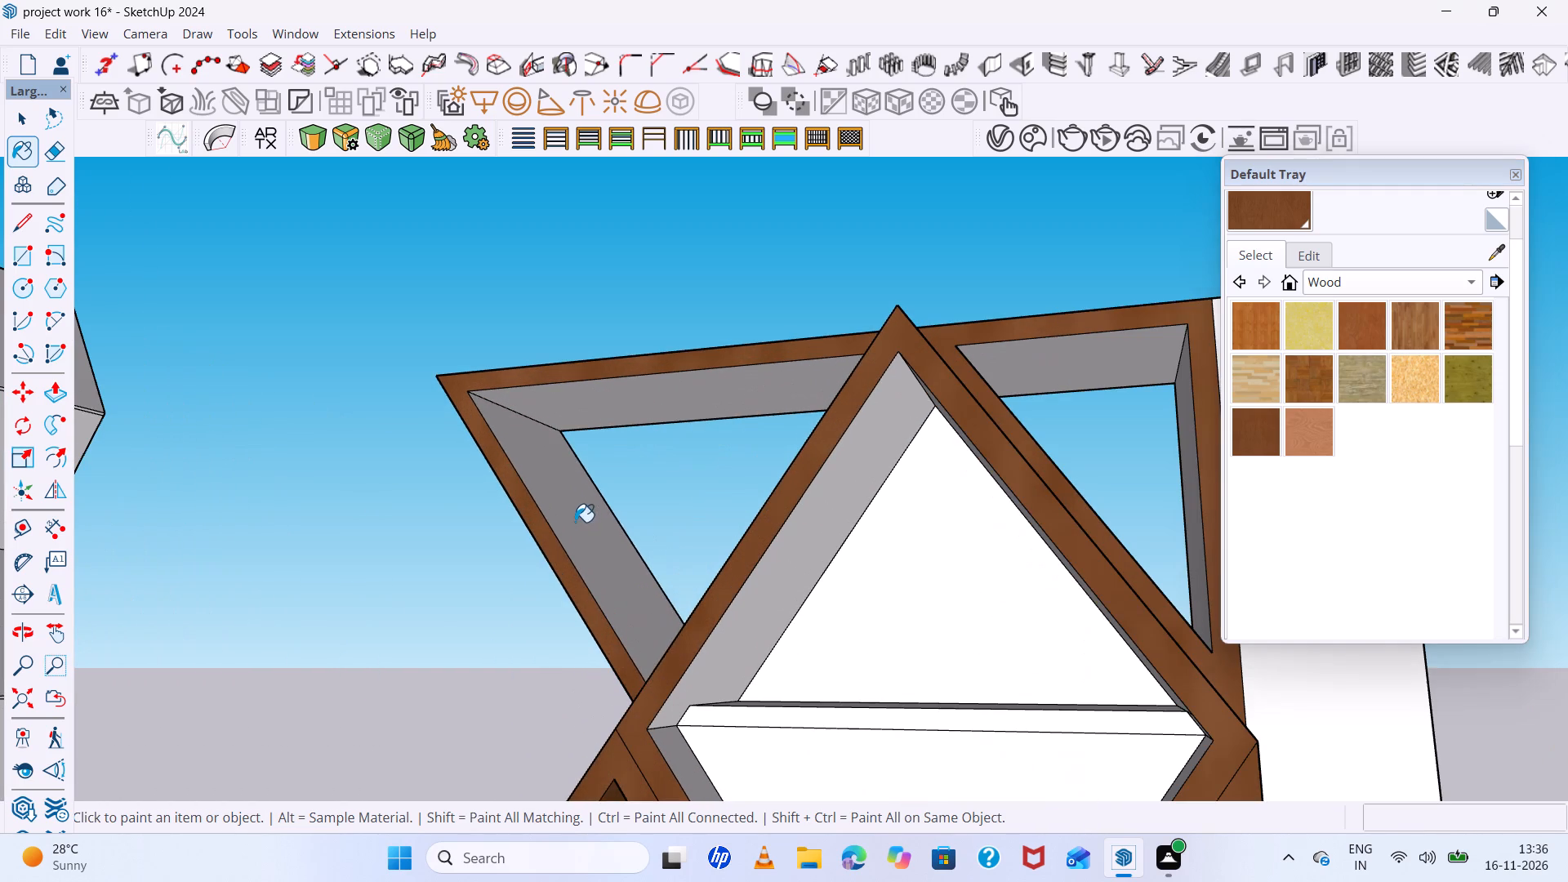
click(670, 413)
scroll(615, 420, down, 4)
middle_drag(671, 482, 869, 591)
scroll(804, 525, up, 4)
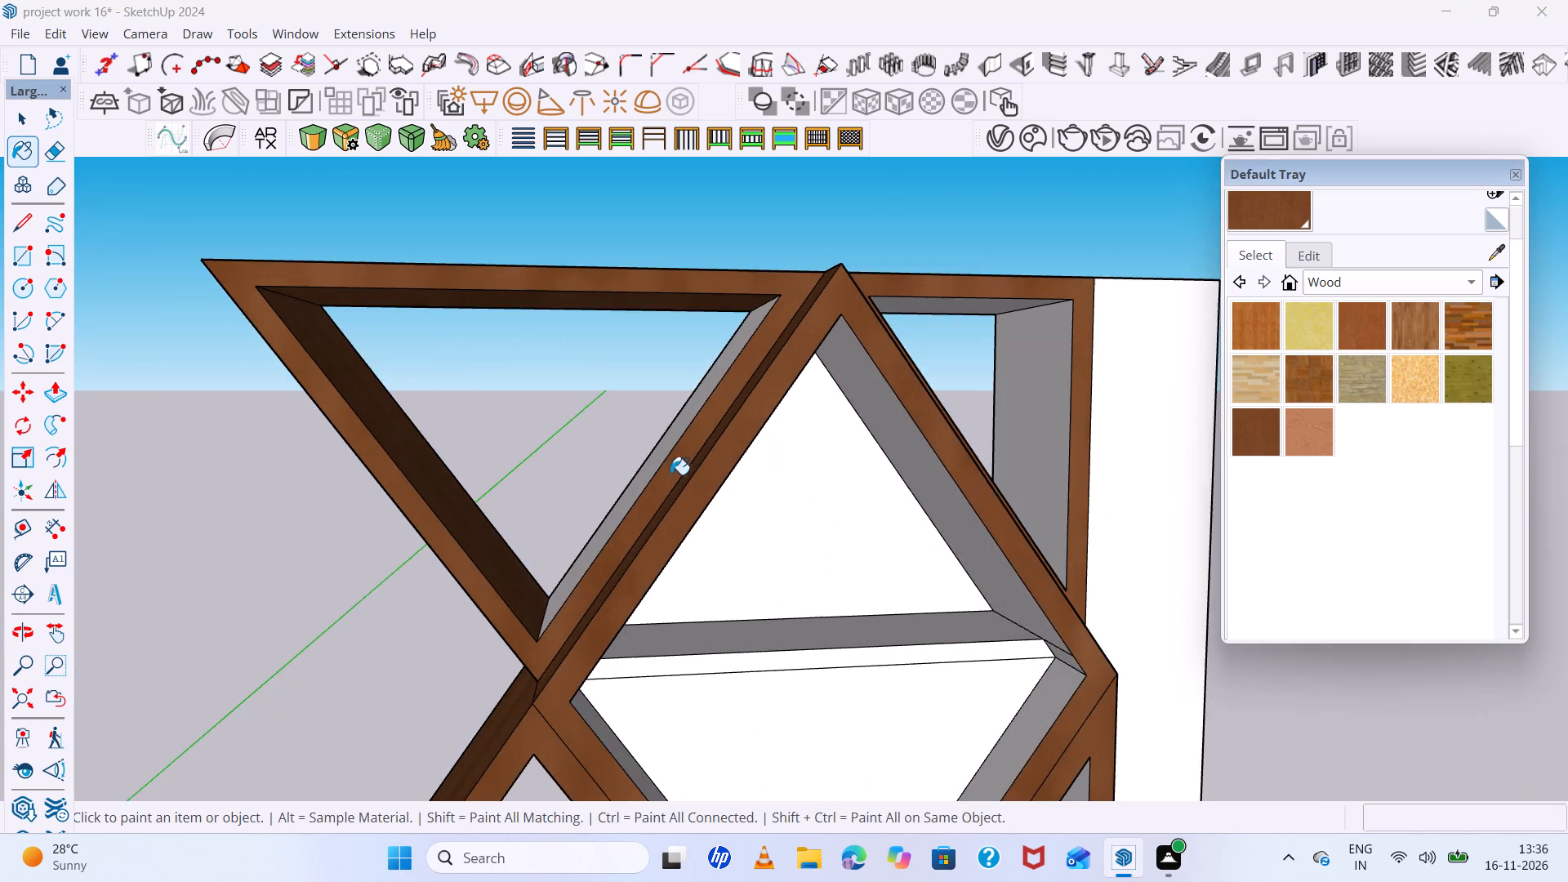
middle_drag(670, 477, 796, 559)
click(630, 512)
Paint the inner faces of the top opening next to the white wall column with the dark brown wood.
scroll(610, 512, down, 6)
middle_drag(810, 576, 686, 363)
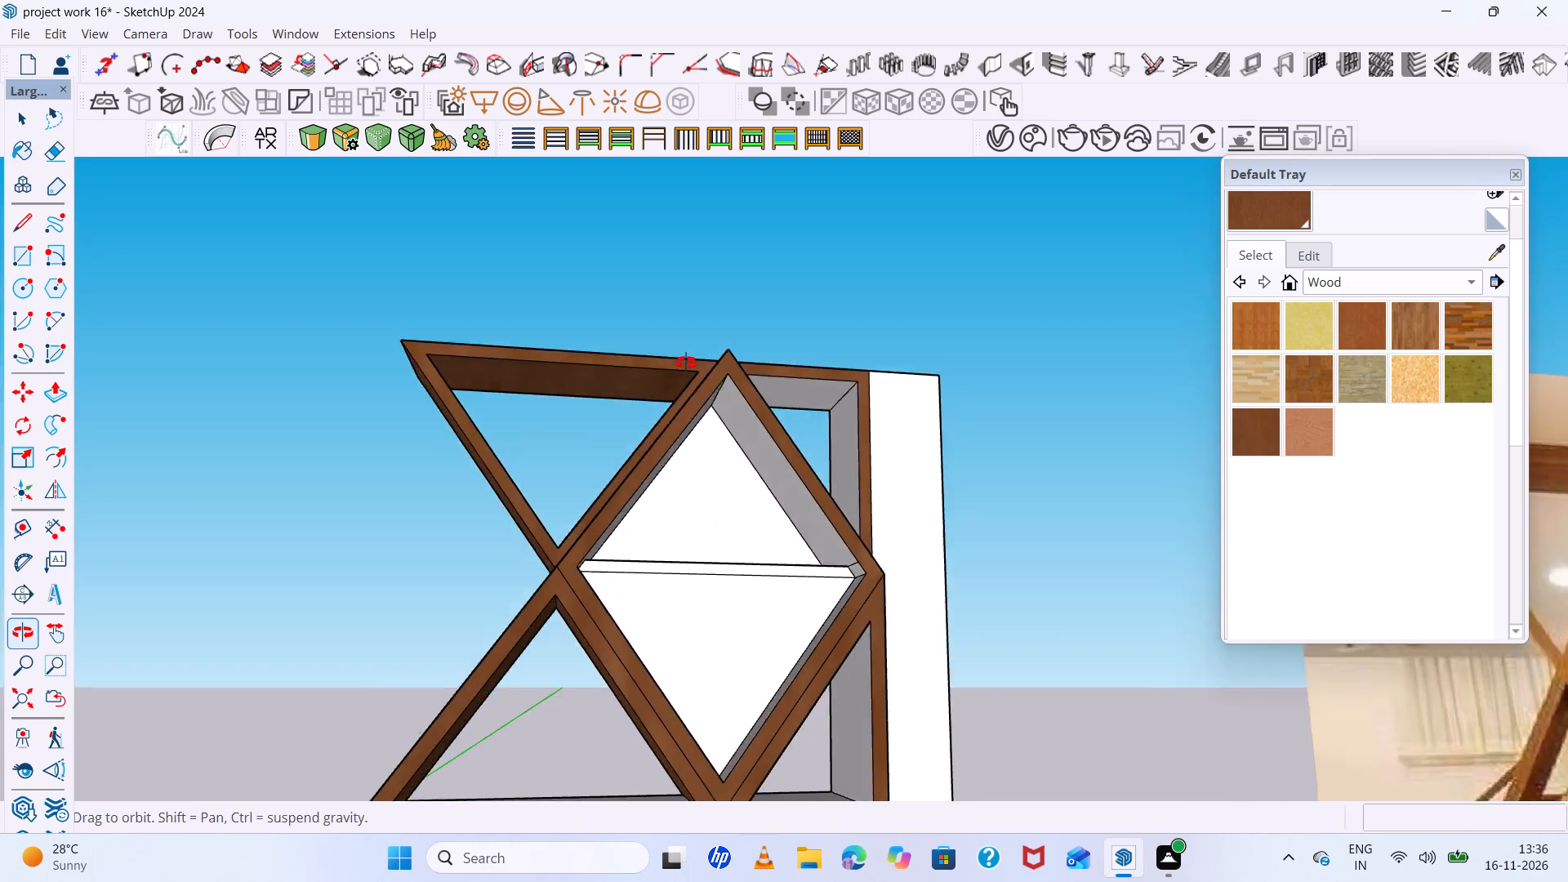
middle_drag(686, 363, 420, 367)
scroll(742, 388, up, 9)
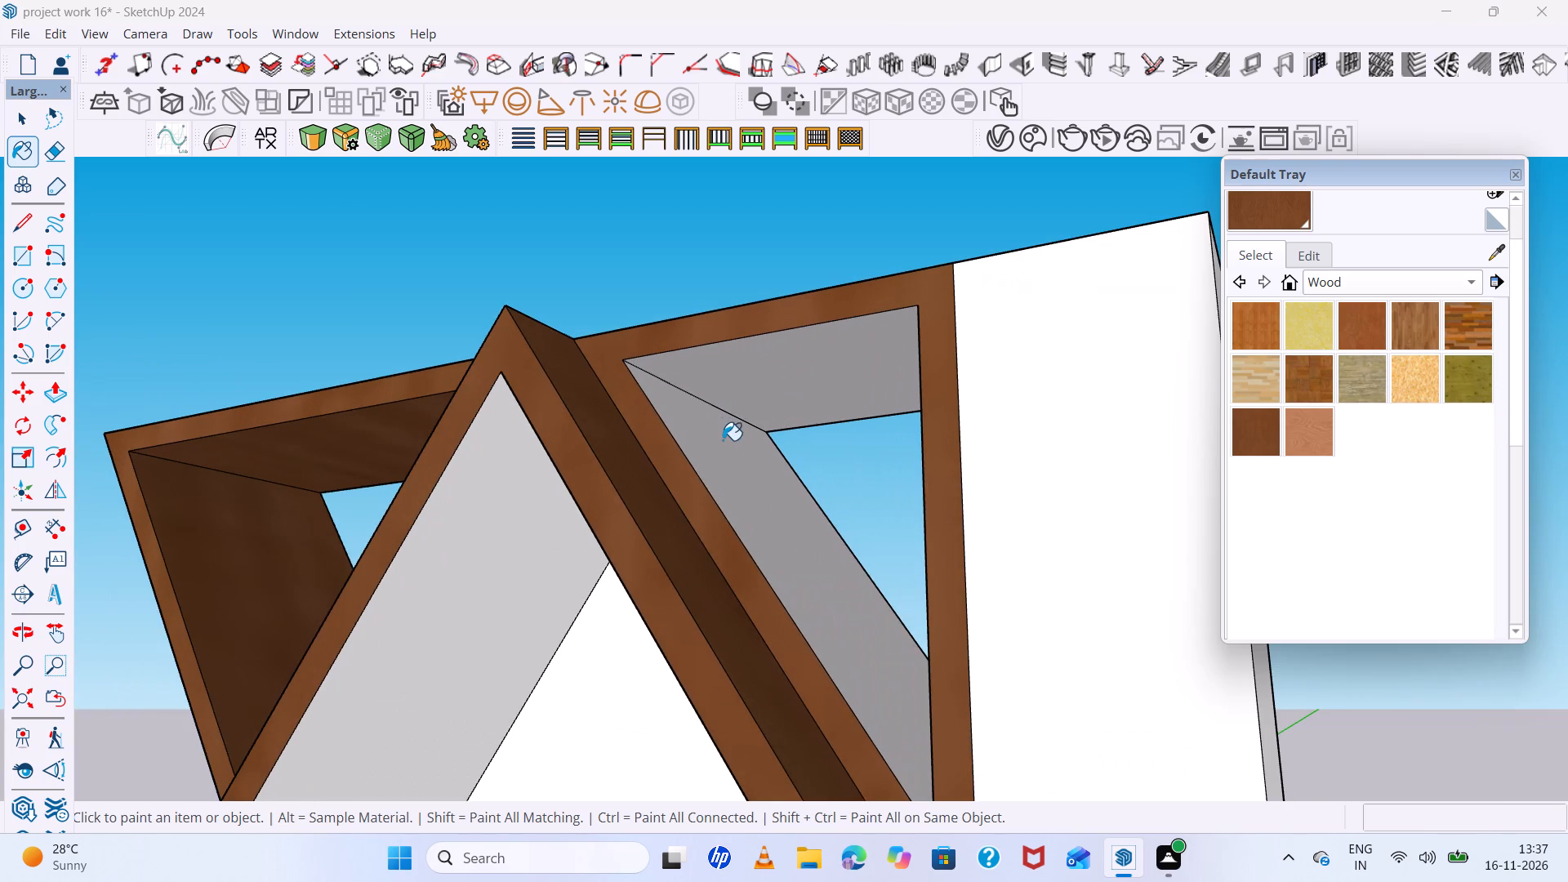
click(726, 436)
click(779, 370)
scroll(590, 434, down, 5)
middle_drag(626, 479, 1058, 601)
click(897, 480)
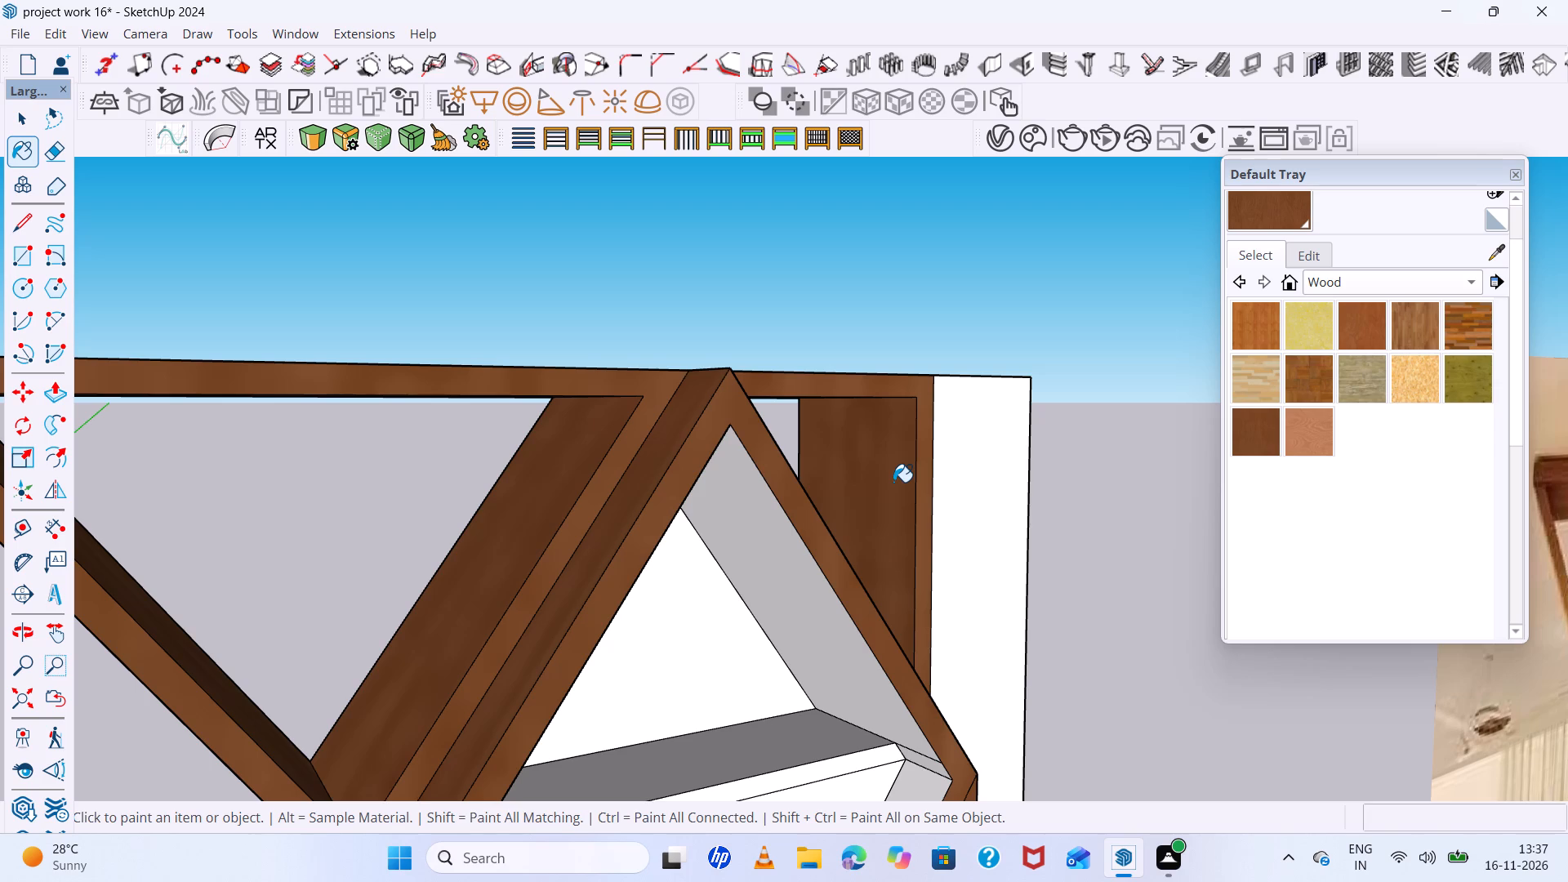
Paint the two sloping inner faces above the shelf in the top diamond dark brown wood.
scroll(893, 482, down, 3)
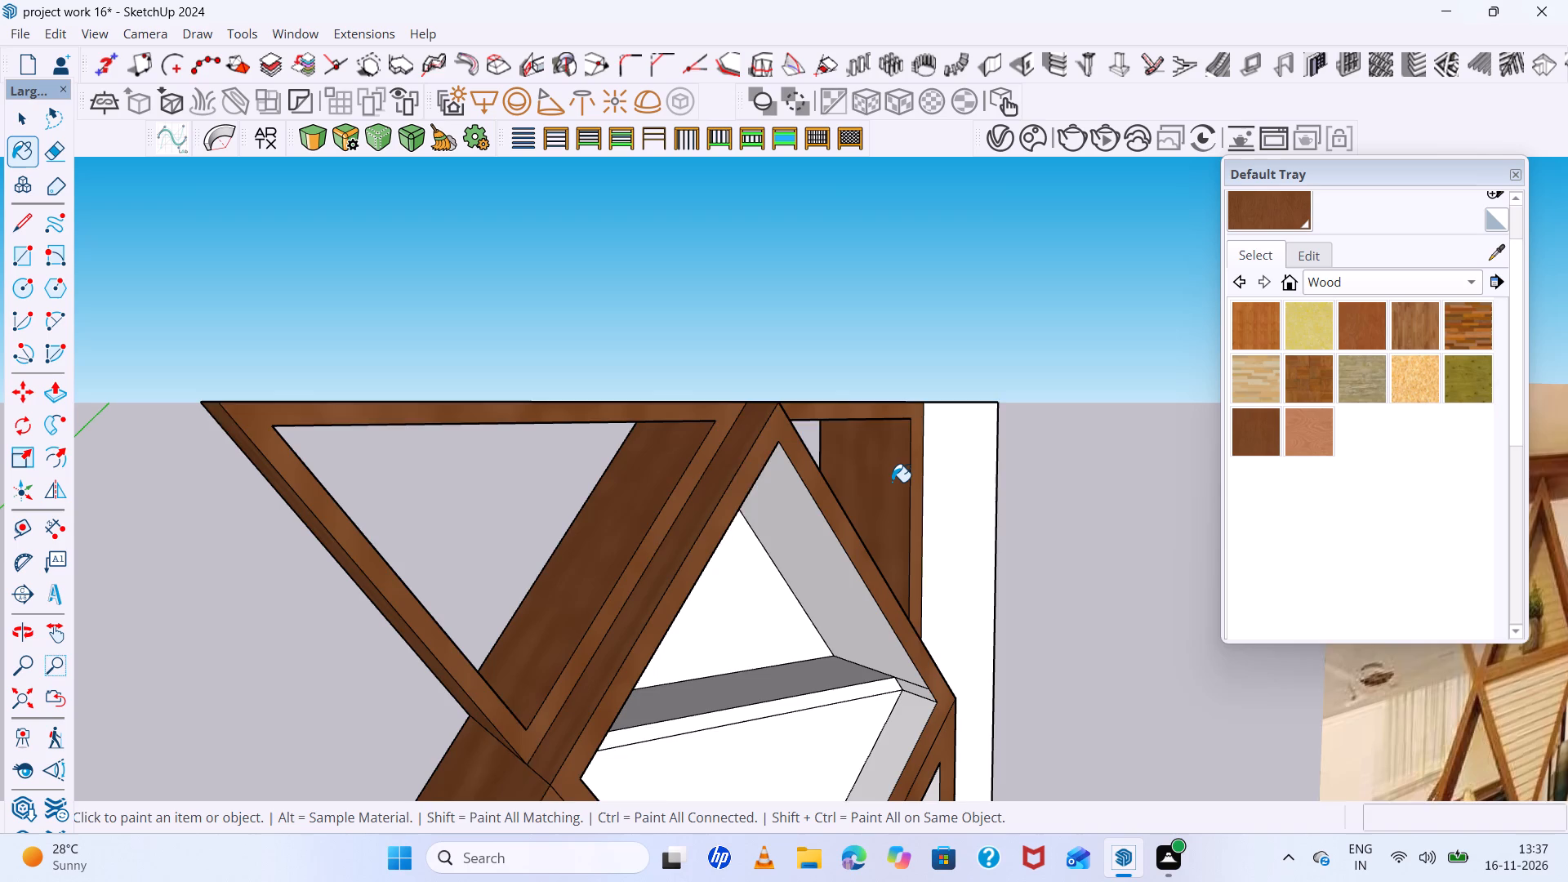
scroll(892, 482, down, 4)
scroll(822, 555, up, 4)
middle_drag(825, 549, 632, 344)
scroll(753, 465, up, 5)
click(703, 421)
click(805, 432)
Erase the edge separating the small unpainted patch at the top diamond's shelf end from the painted inner face above it.
scroll(748, 411, down, 8)
middle_drag(771, 439, 782, 479)
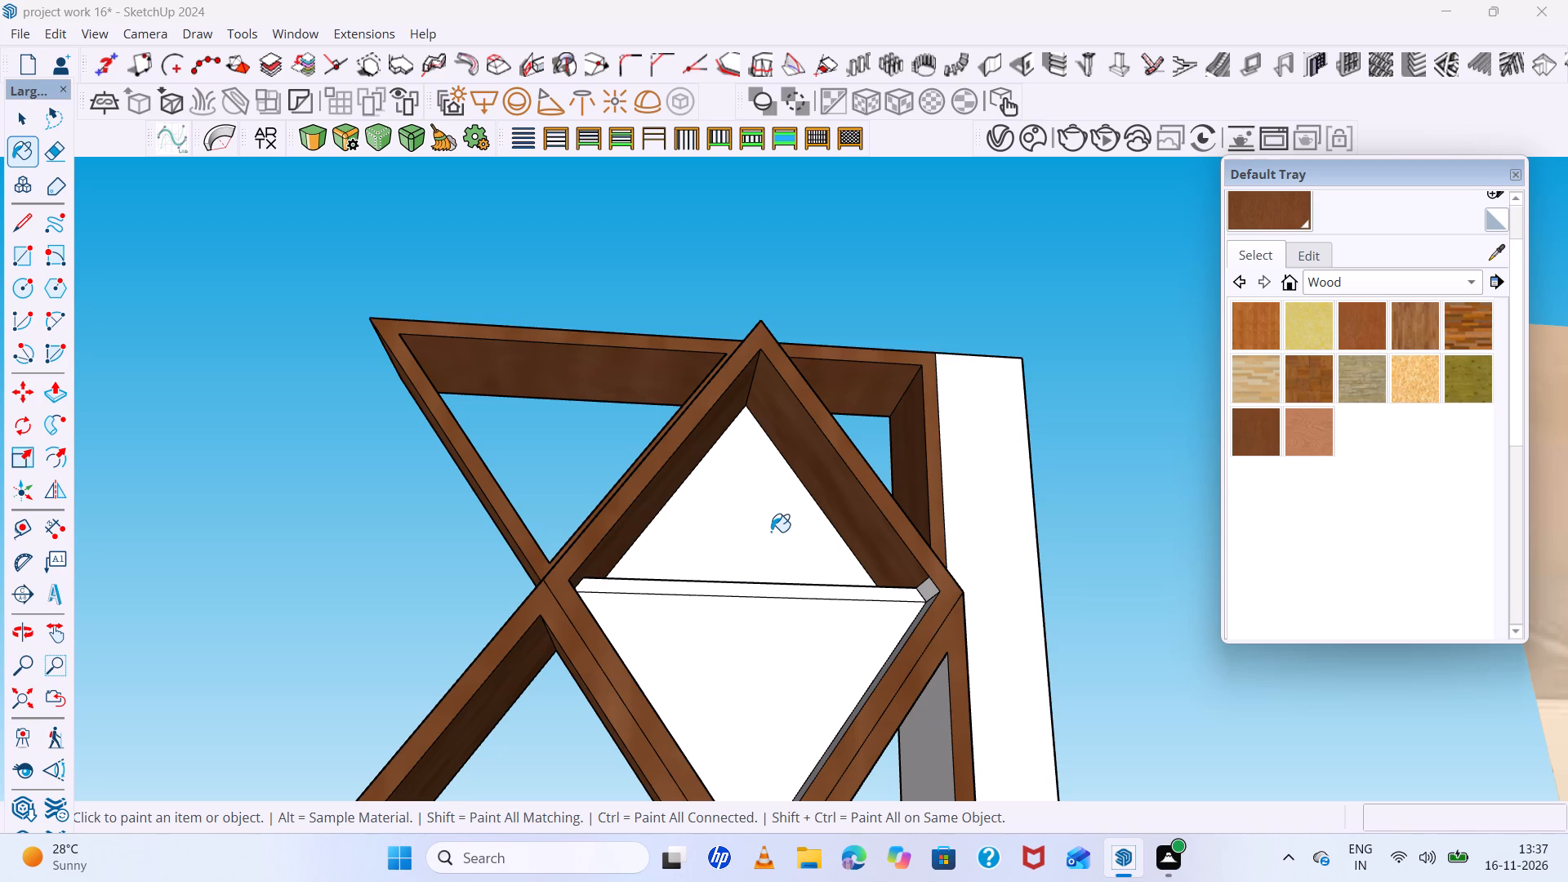
scroll(771, 532, down, 5)
scroll(787, 555, up, 11)
middle_drag(915, 602, 1056, 701)
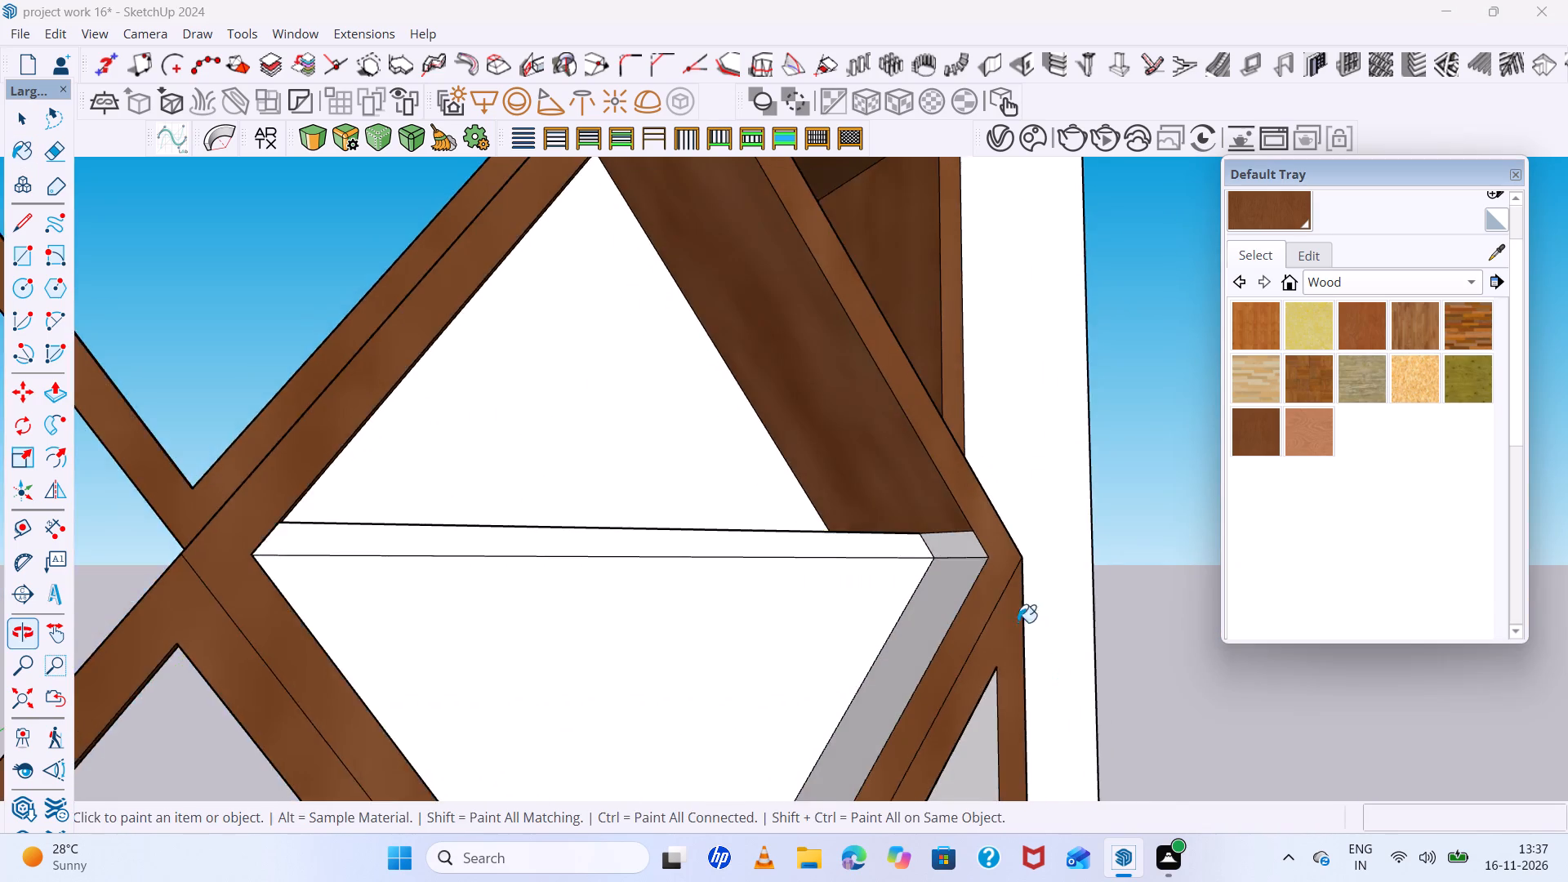
scroll(978, 575, up, 6)
middle_drag(973, 558, 974, 457)
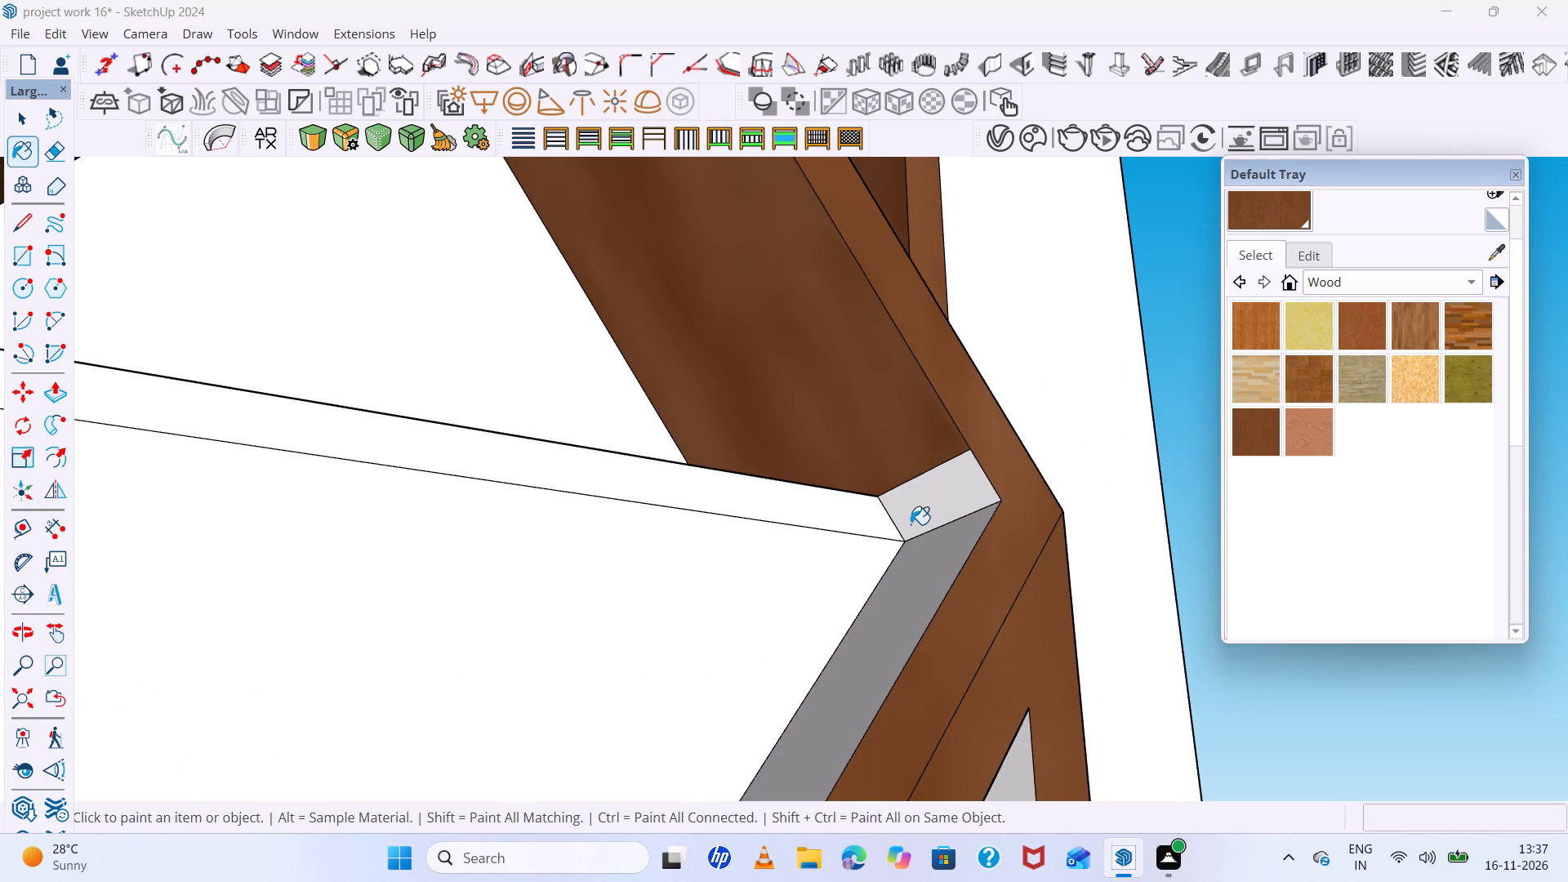
key(e)
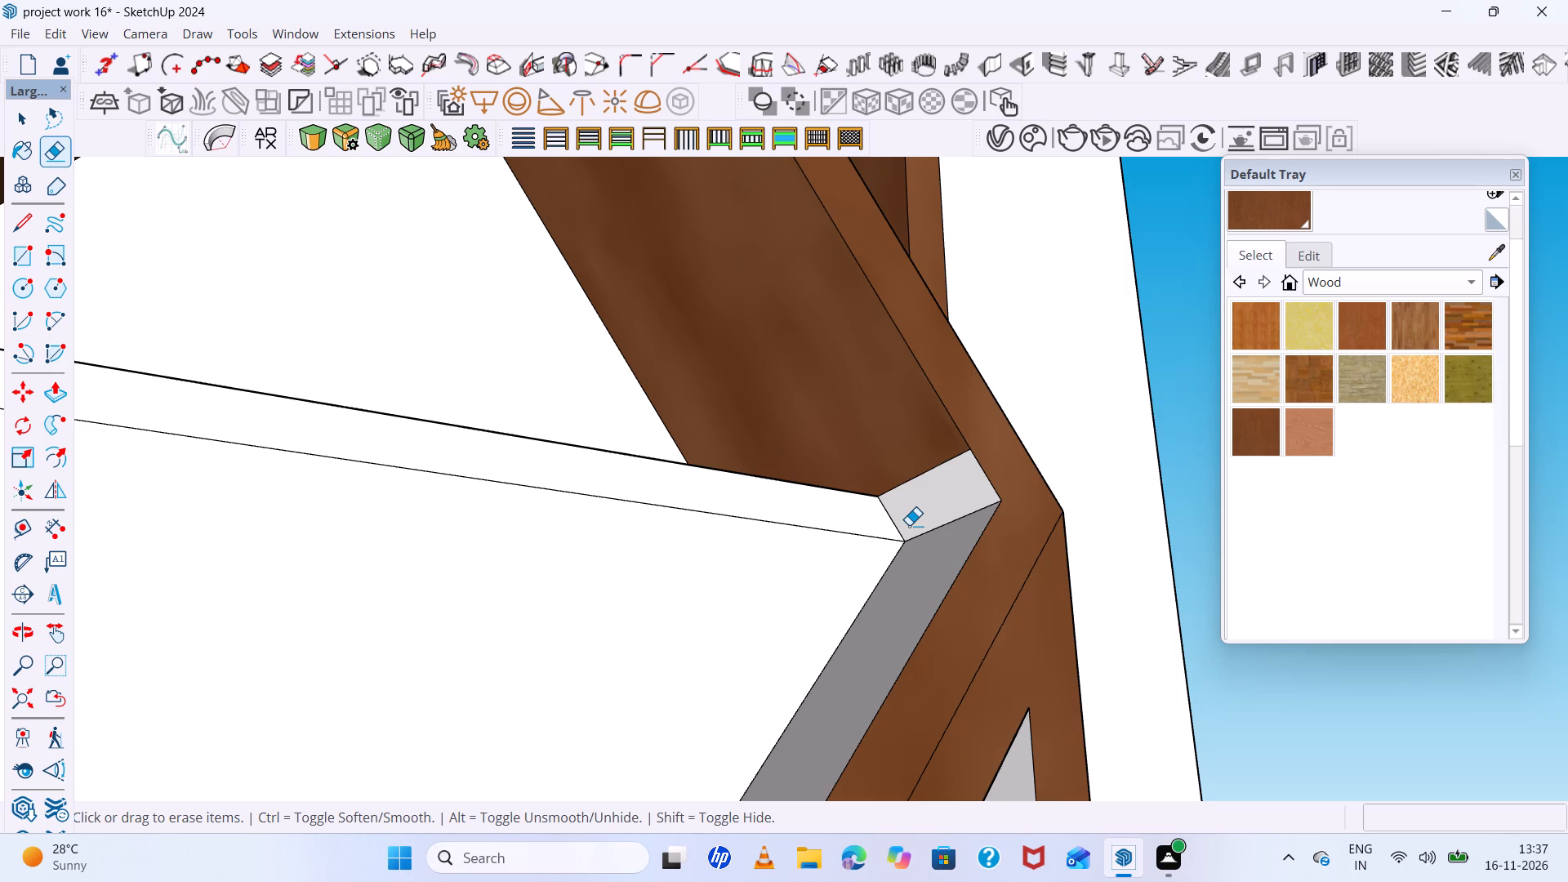
scroll(909, 525, down, 2)
middle_drag(910, 526, 1057, 565)
click(947, 499)
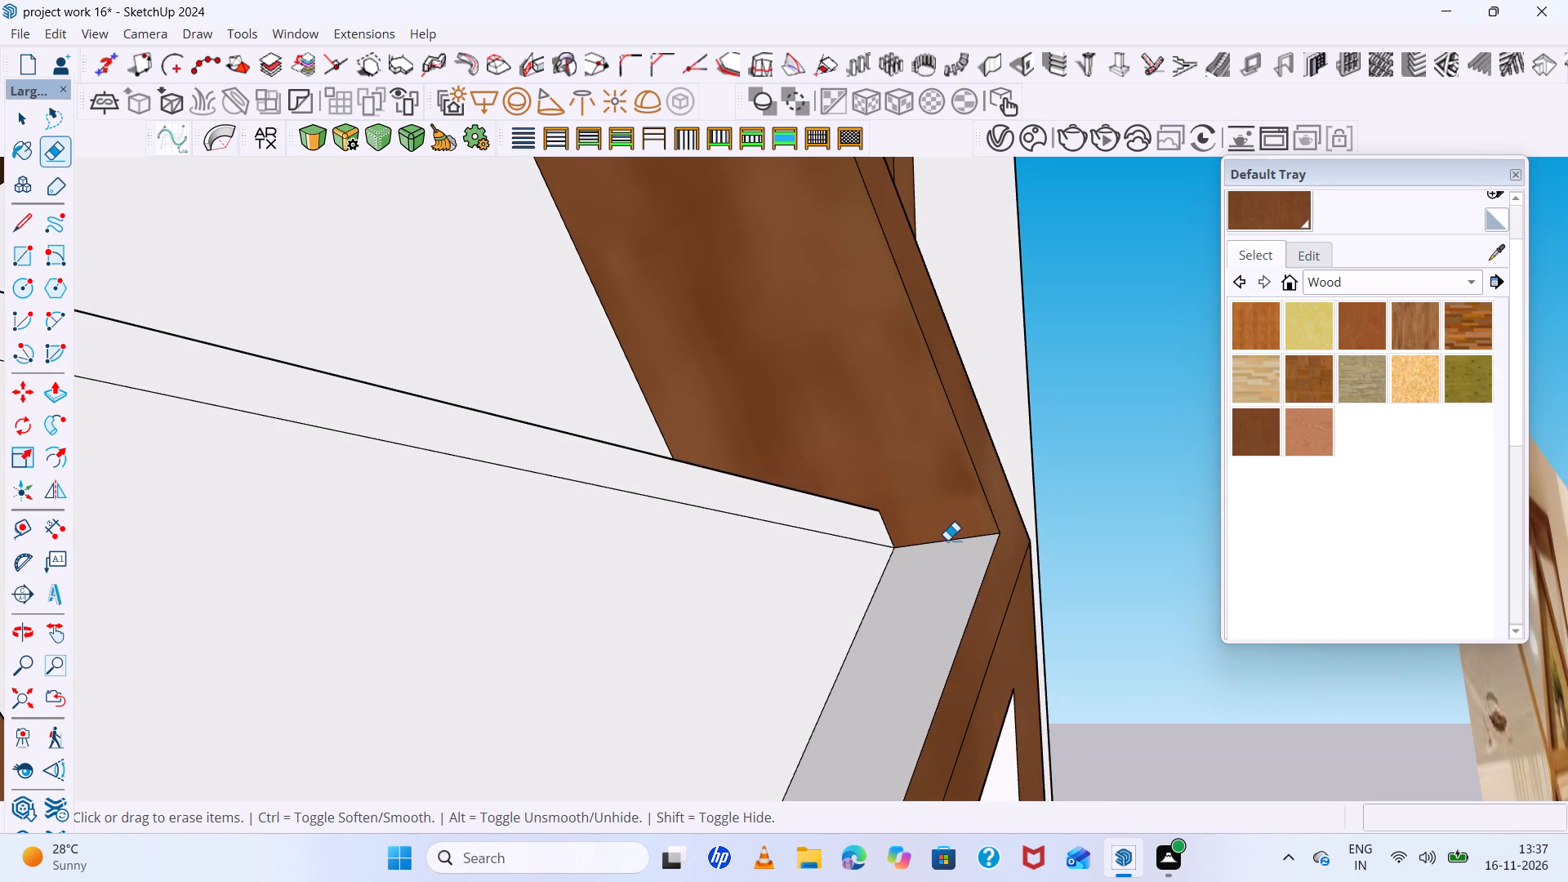
click(947, 540)
key(ctrl+z)
Paint the two sloping inner faces below the shelf in the top diamond with the current dark brown wood.
scroll(917, 546, down, 6)
middle_drag(929, 541, 557, 590)
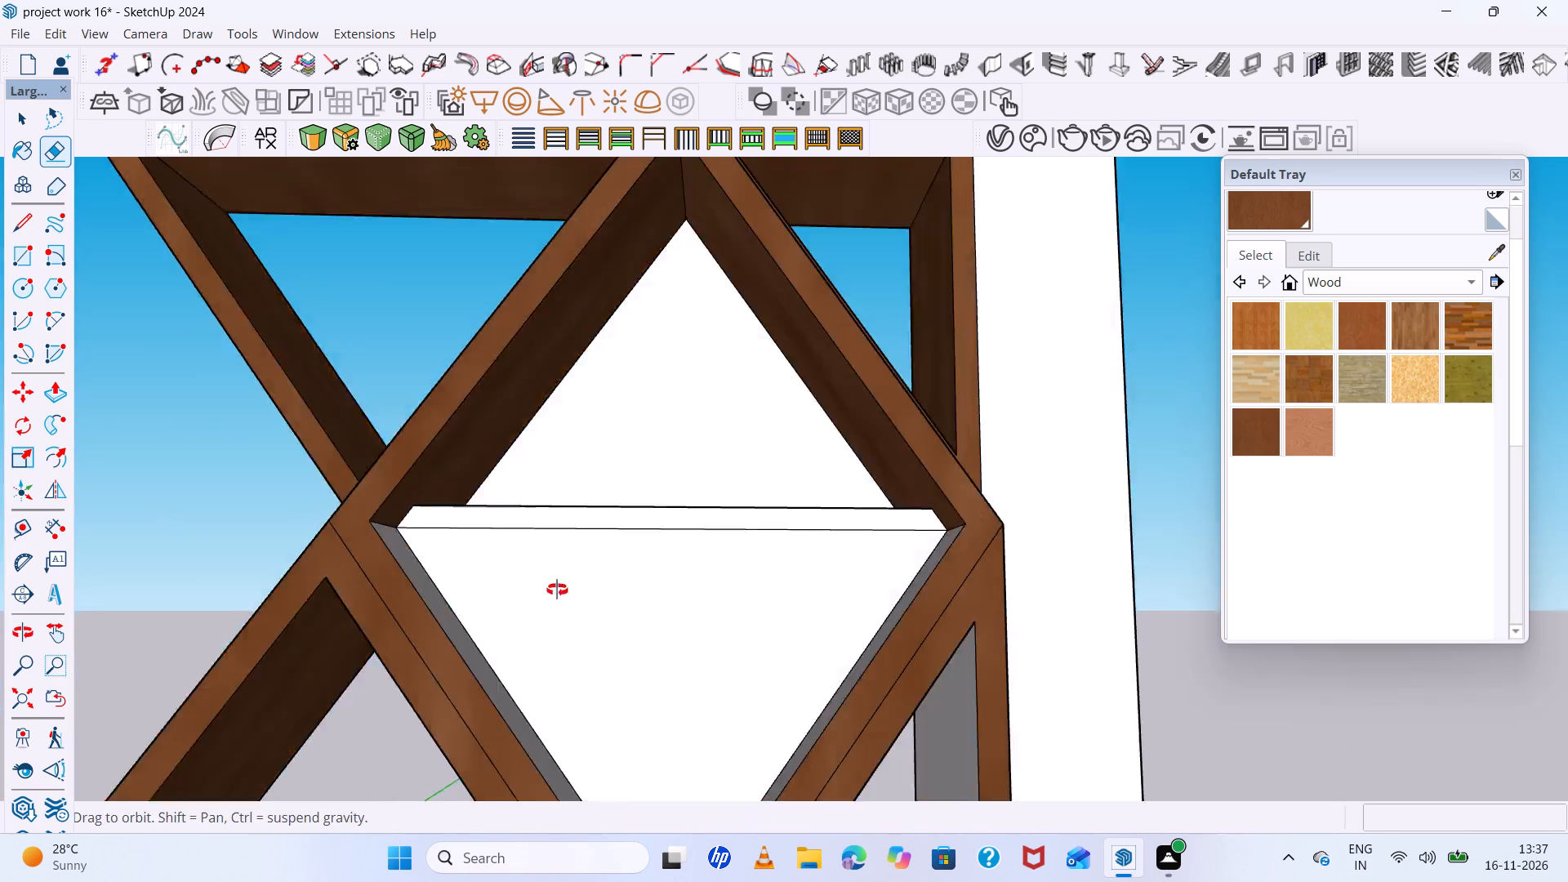
middle_drag(557, 590, 185, 621)
scroll(436, 510, up, 4)
scroll(599, 501, down, 4)
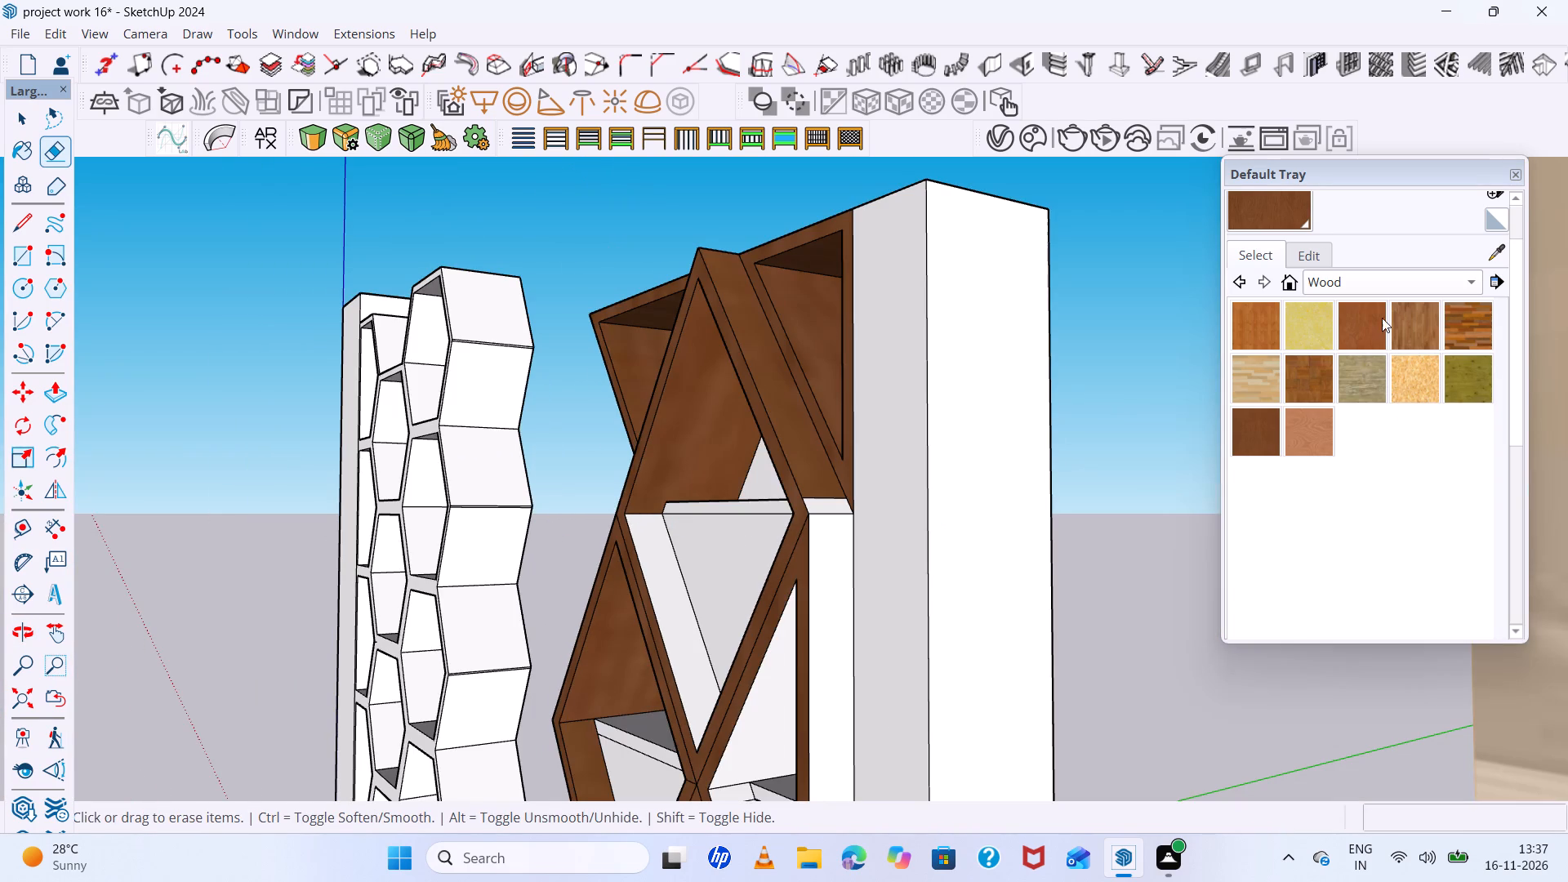
click(1260, 223)
scroll(636, 545, up, 4)
click(653, 540)
scroll(635, 530, down, 2)
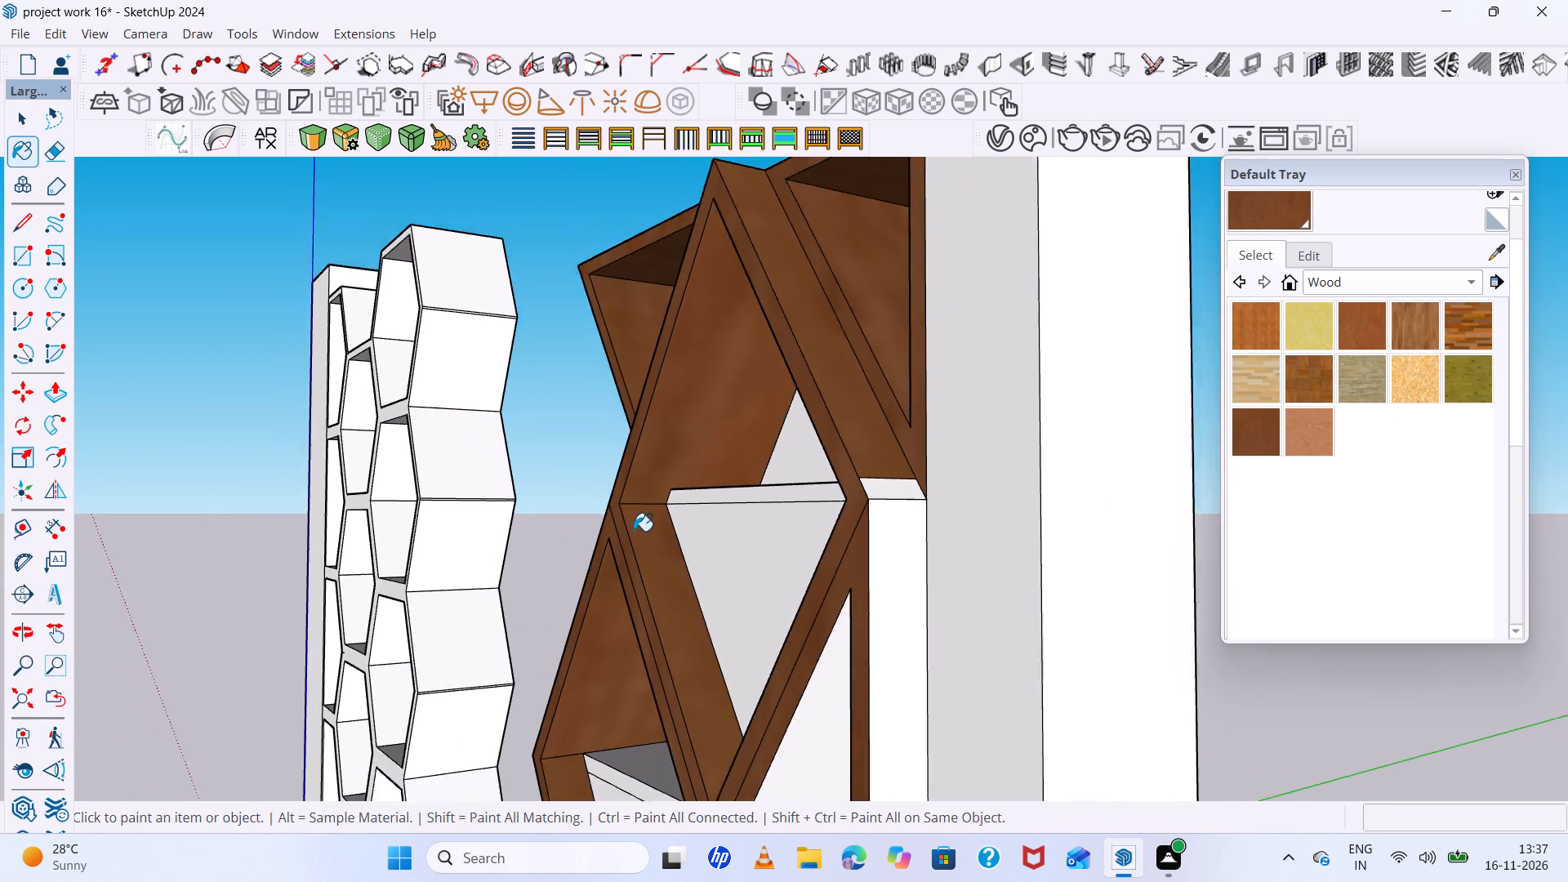
scroll(634, 531, down, 1)
middle_drag(634, 535, 1071, 683)
scroll(1052, 596, up, 4)
click(992, 564)
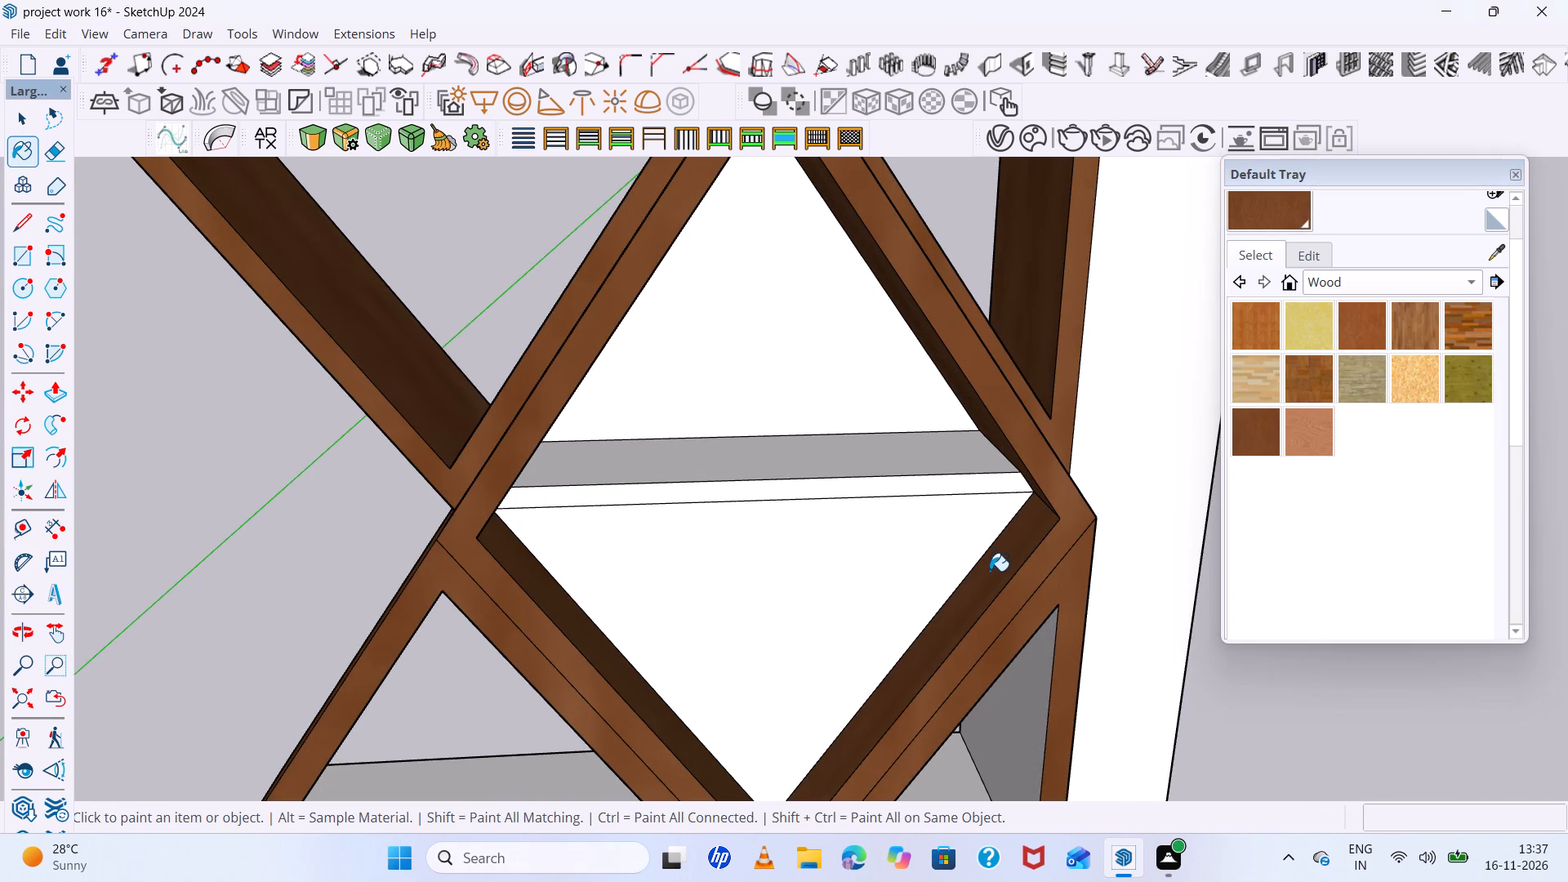
Paint the remaining unpainted outer faces at the top diamond's wall-side corner and the adjoining vertical post dark brown wood.
middle_click(990, 571)
middle_drag(933, 582, 654, 590)
scroll(948, 621, up, 2)
click(987, 550)
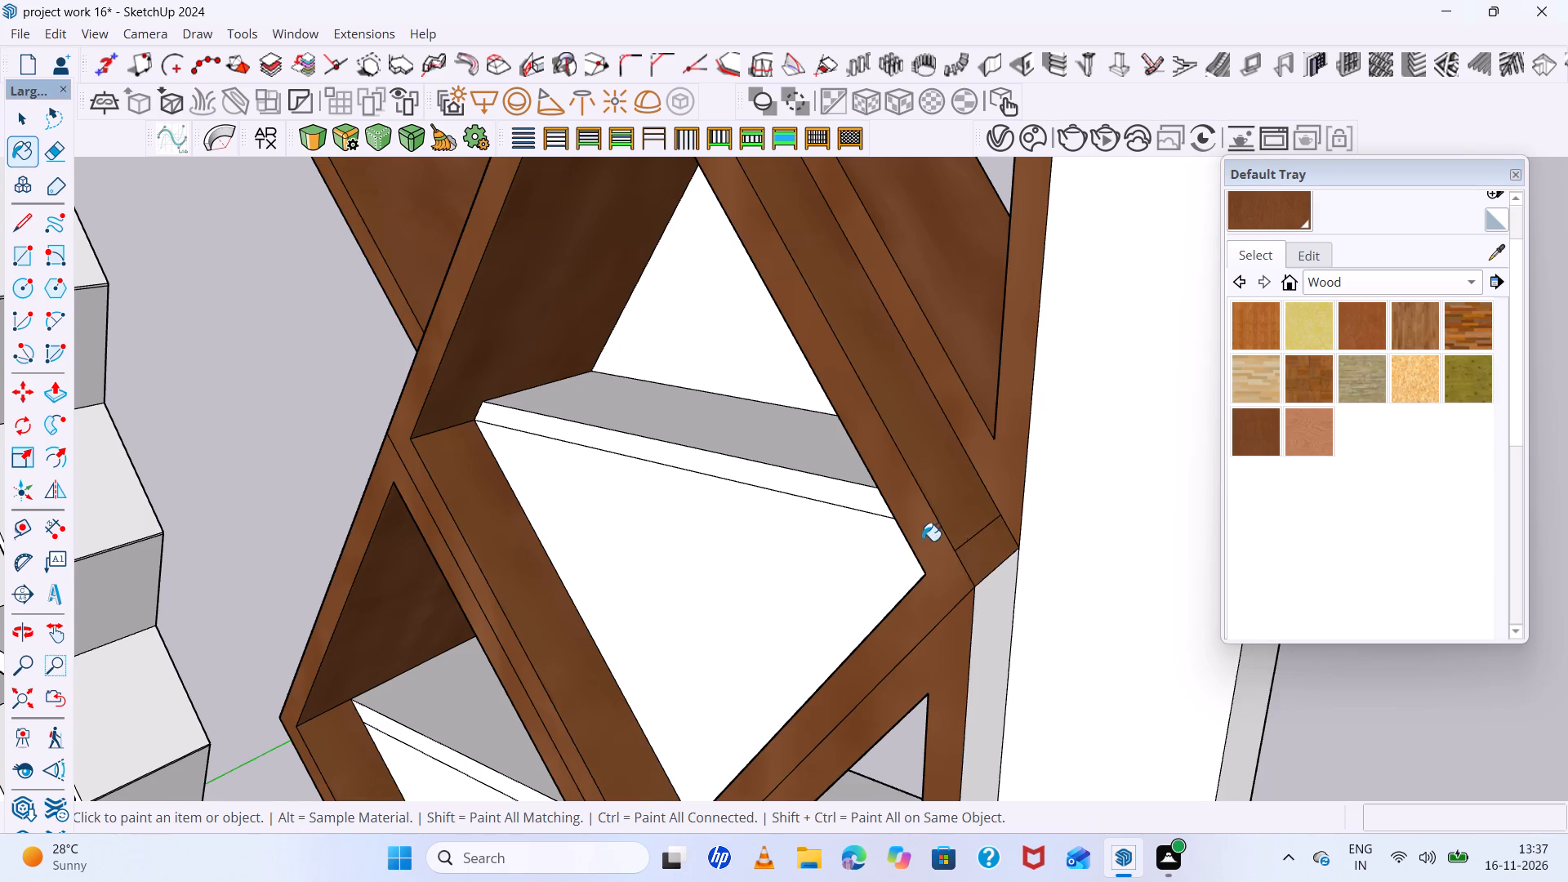
scroll(904, 544, down, 8)
middle_drag(878, 563, 891, 462)
scroll(951, 546, up, 3)
click(923, 533)
click(938, 538)
Erase the edge below the small patch at the shelf end in the wall-side opening beneath the top diamond.
scroll(910, 536, down, 16)
middle_drag(800, 666, 863, 612)
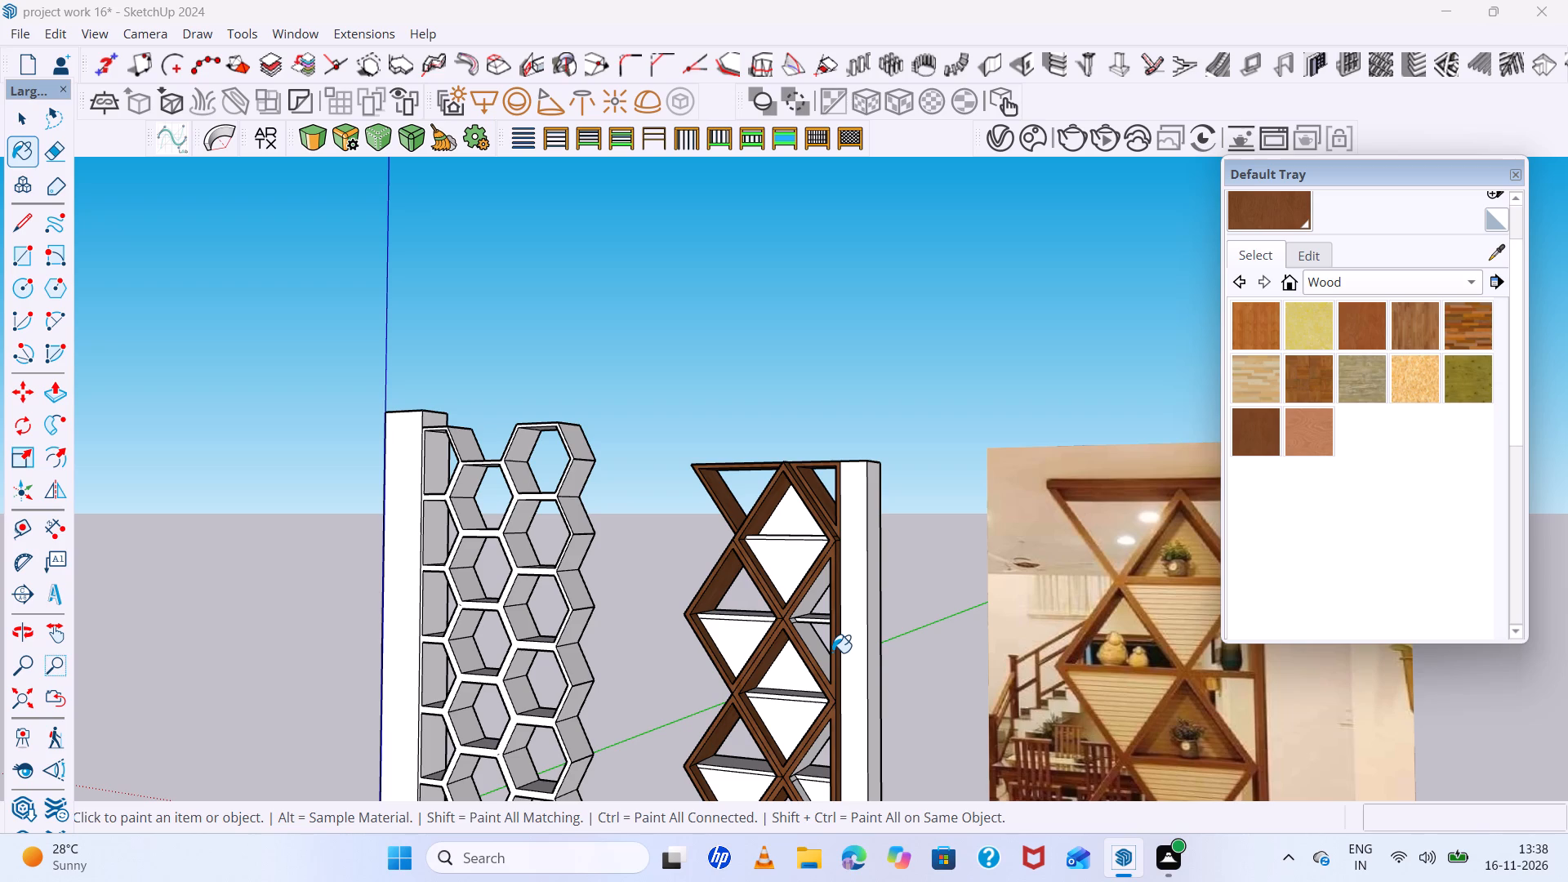
scroll(832, 653, up, 14)
scroll(793, 599, down, 1)
scroll(803, 635, up, 3)
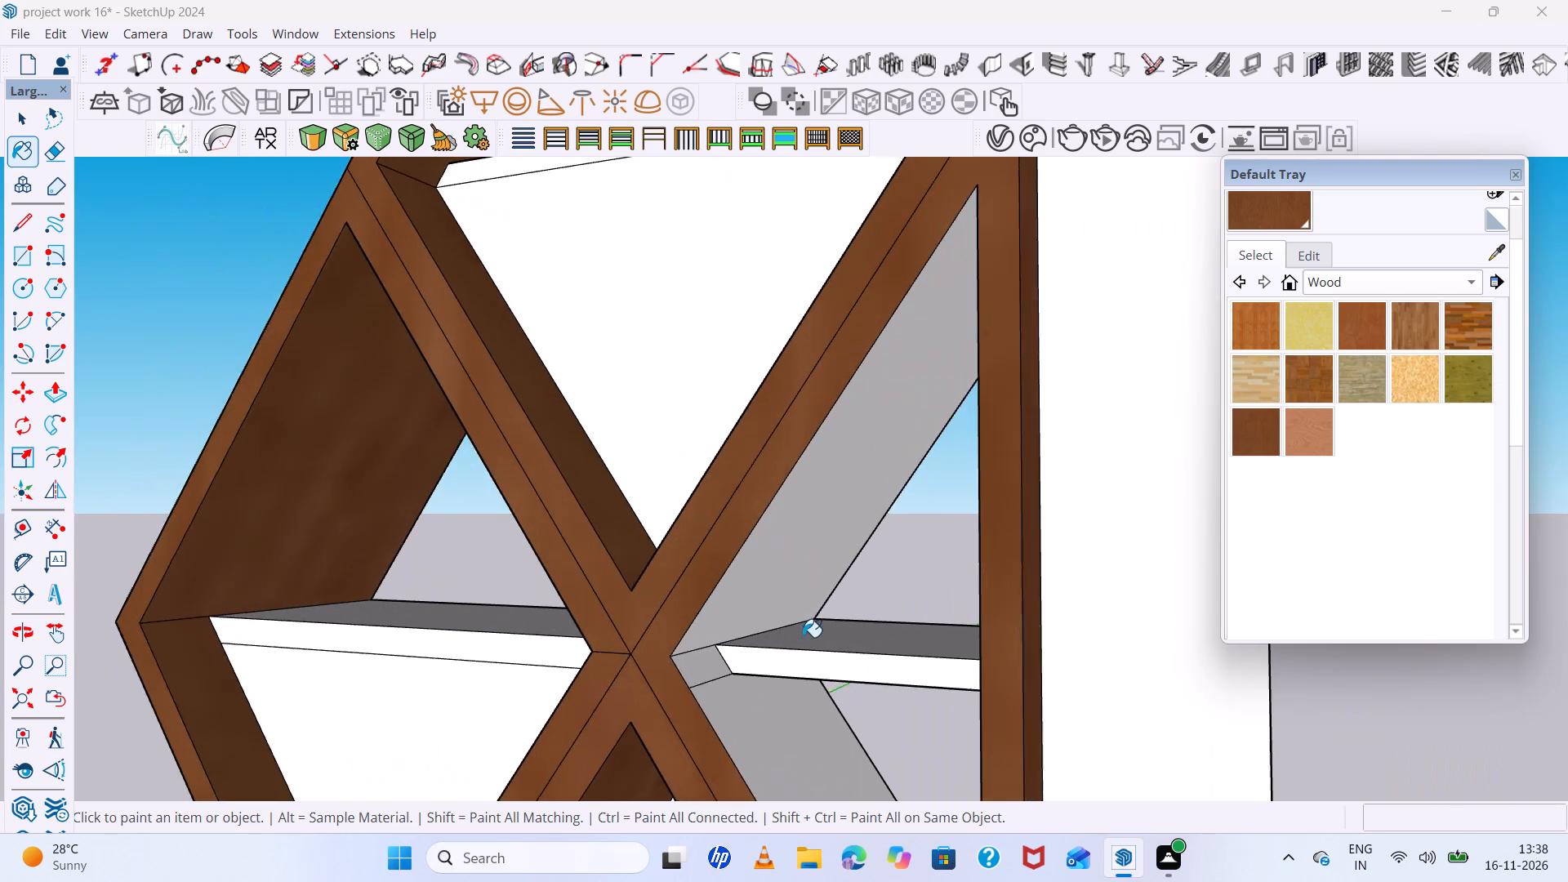
scroll(803, 637, up, 7)
scroll(710, 628, down, 3)
middle_drag(708, 633, 776, 596)
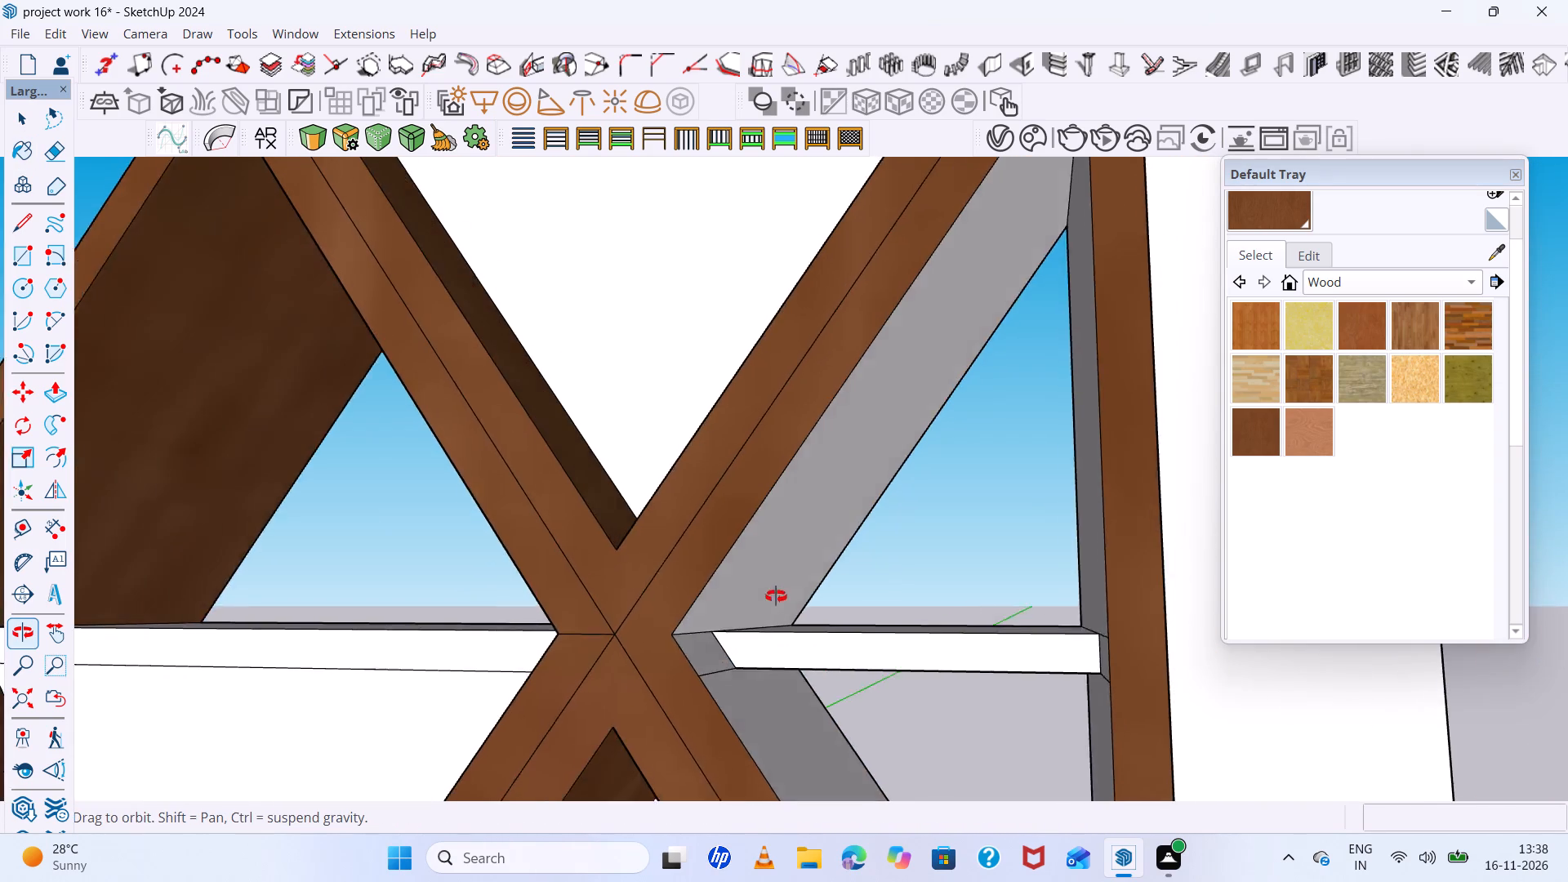
middle_drag(776, 596, 702, 645)
scroll(661, 688, down, 5)
key(e)
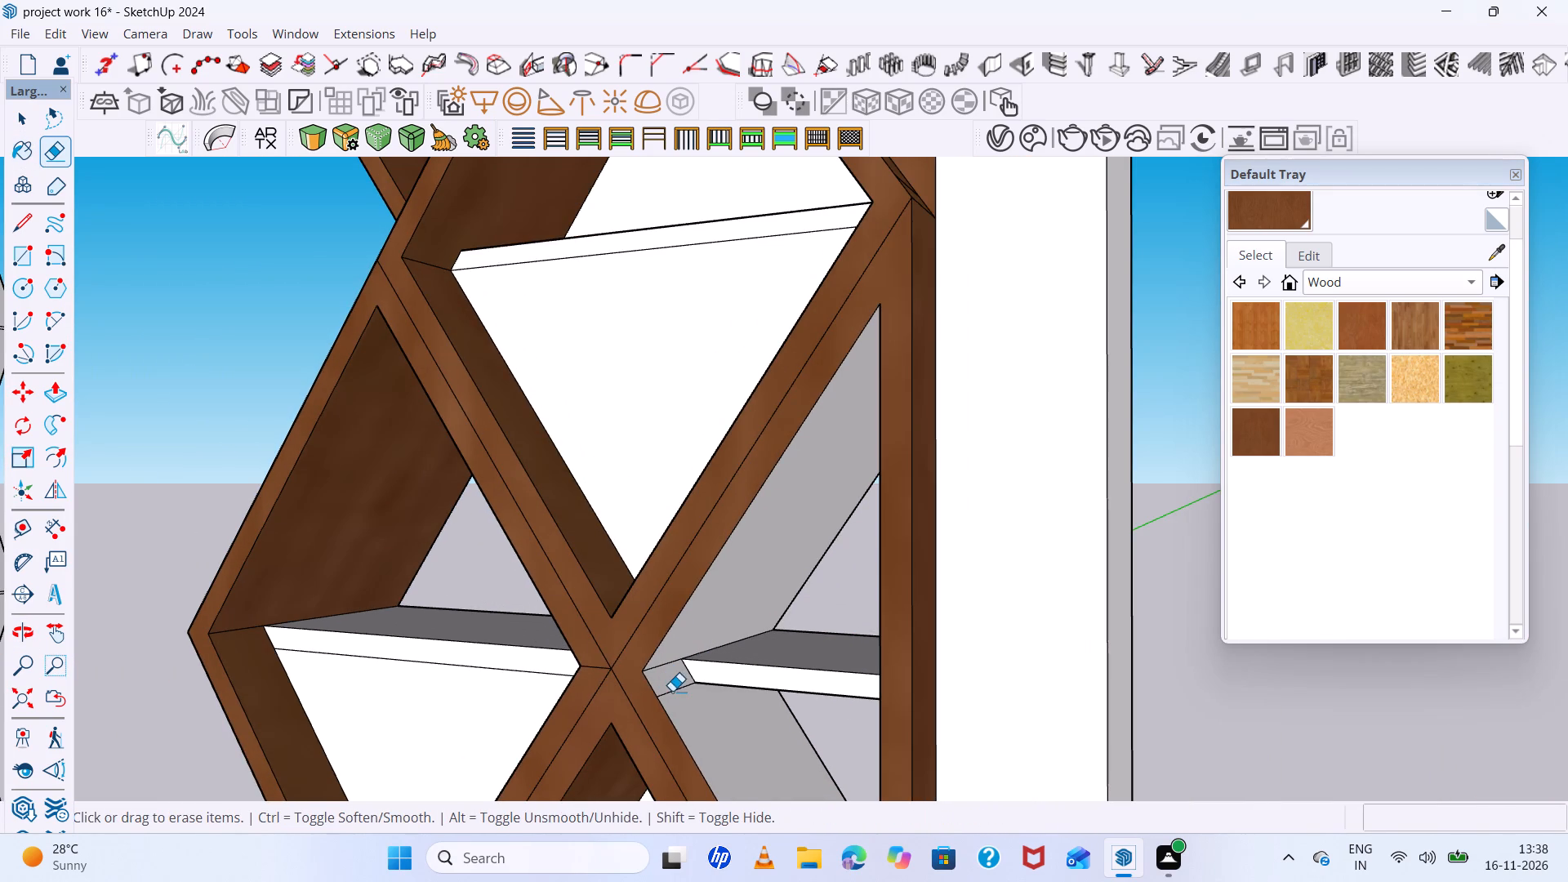
drag(672, 691, 684, 704)
scroll(681, 686, up, 4)
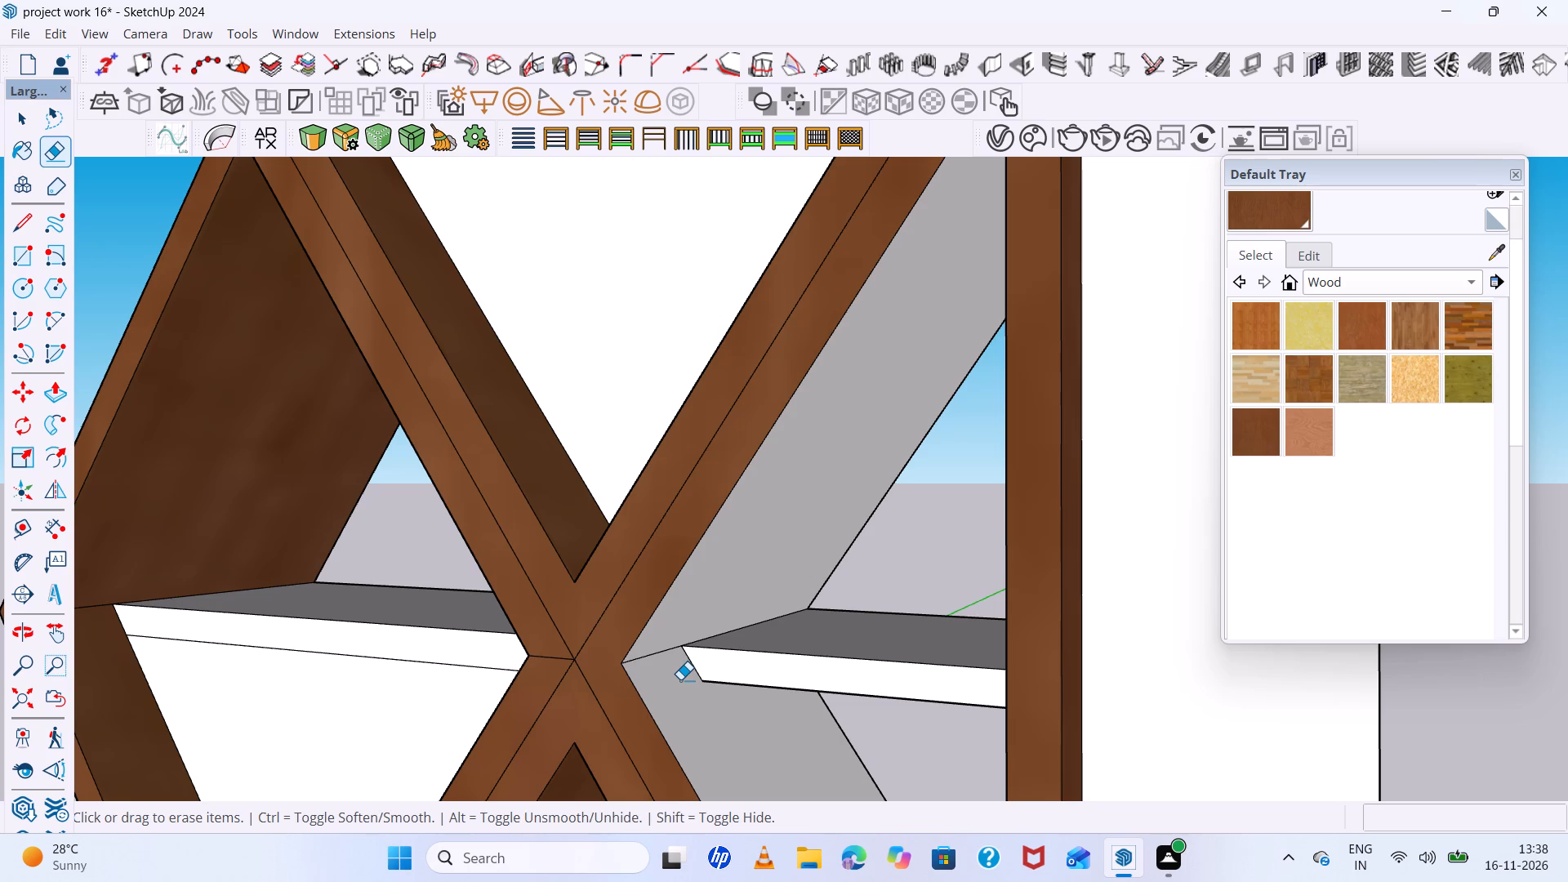
scroll(680, 679, down, 3)
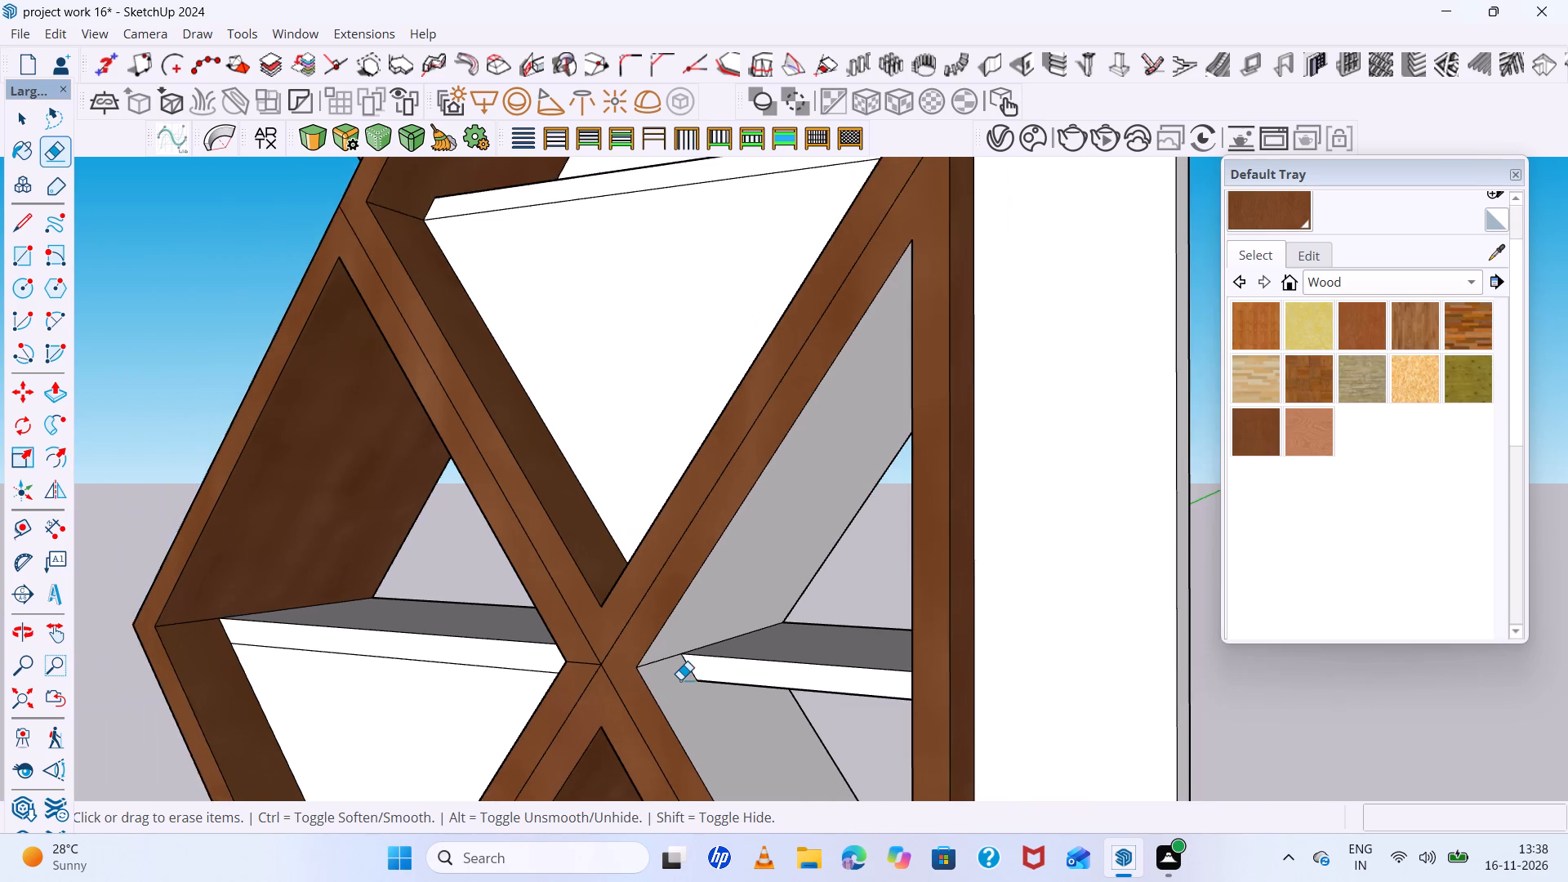
scroll(680, 679, up, 9)
click(680, 679)
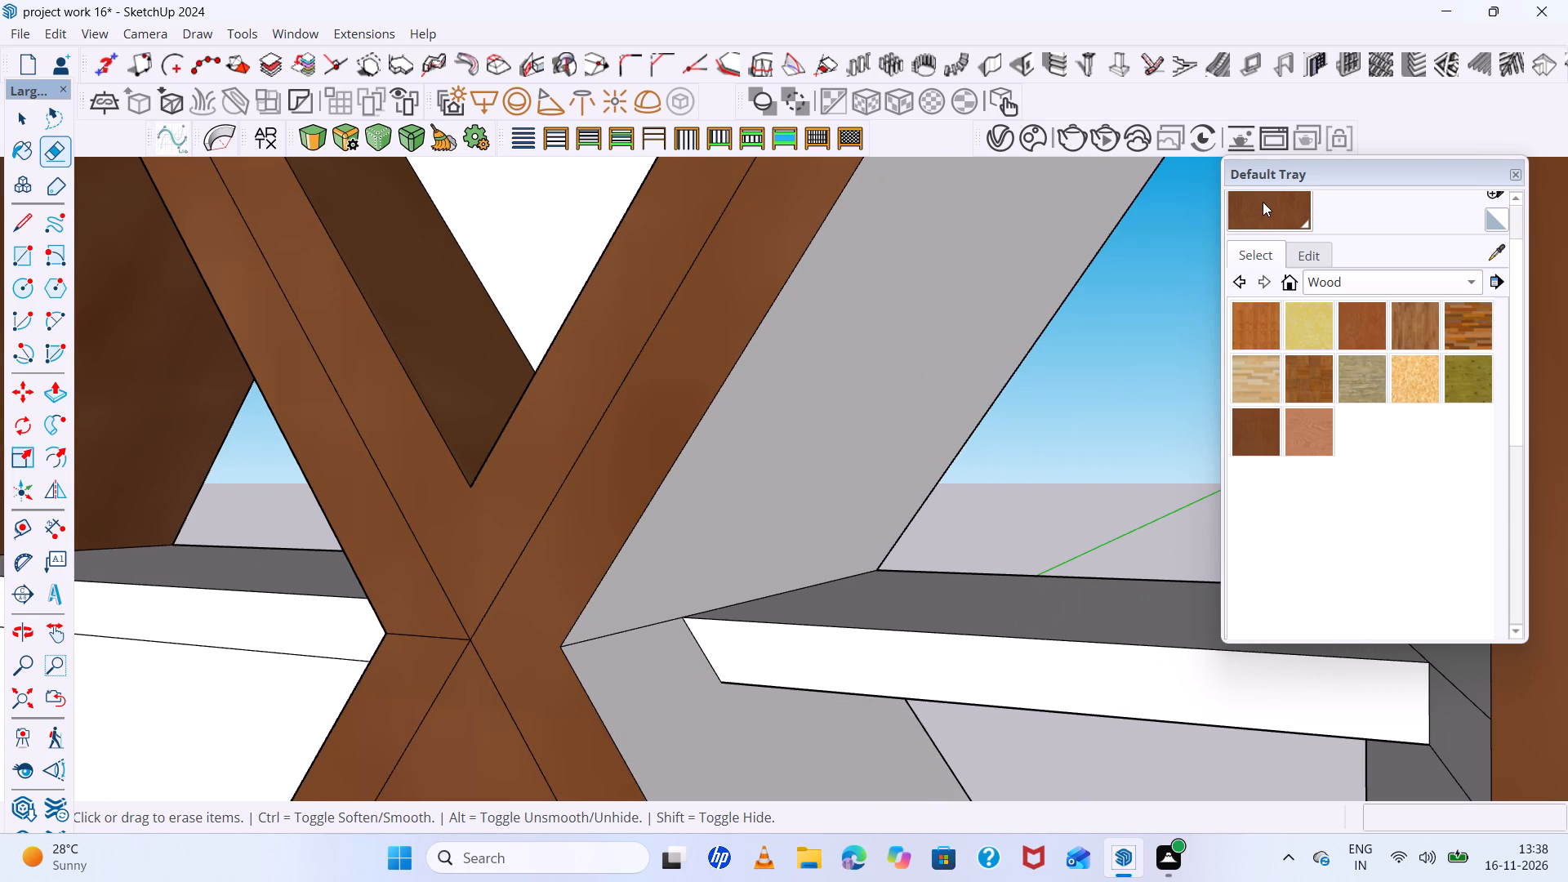
Paint the sloping inner faces above and below the shelf in that wall-side opening with the dark brown wood.
click(1263, 202)
click(1279, 225)
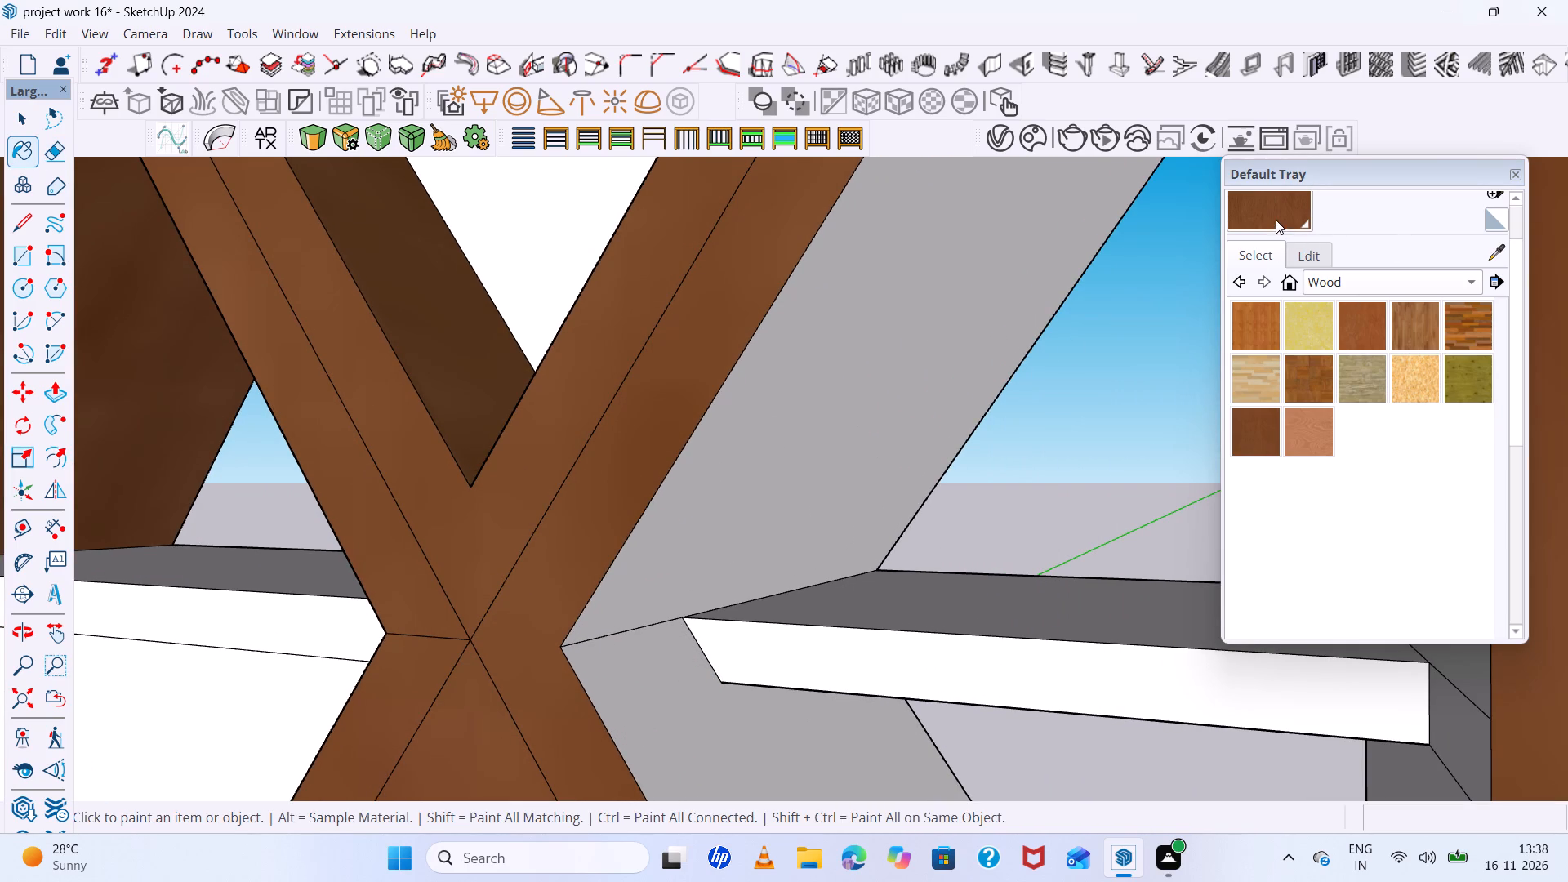
click(964, 291)
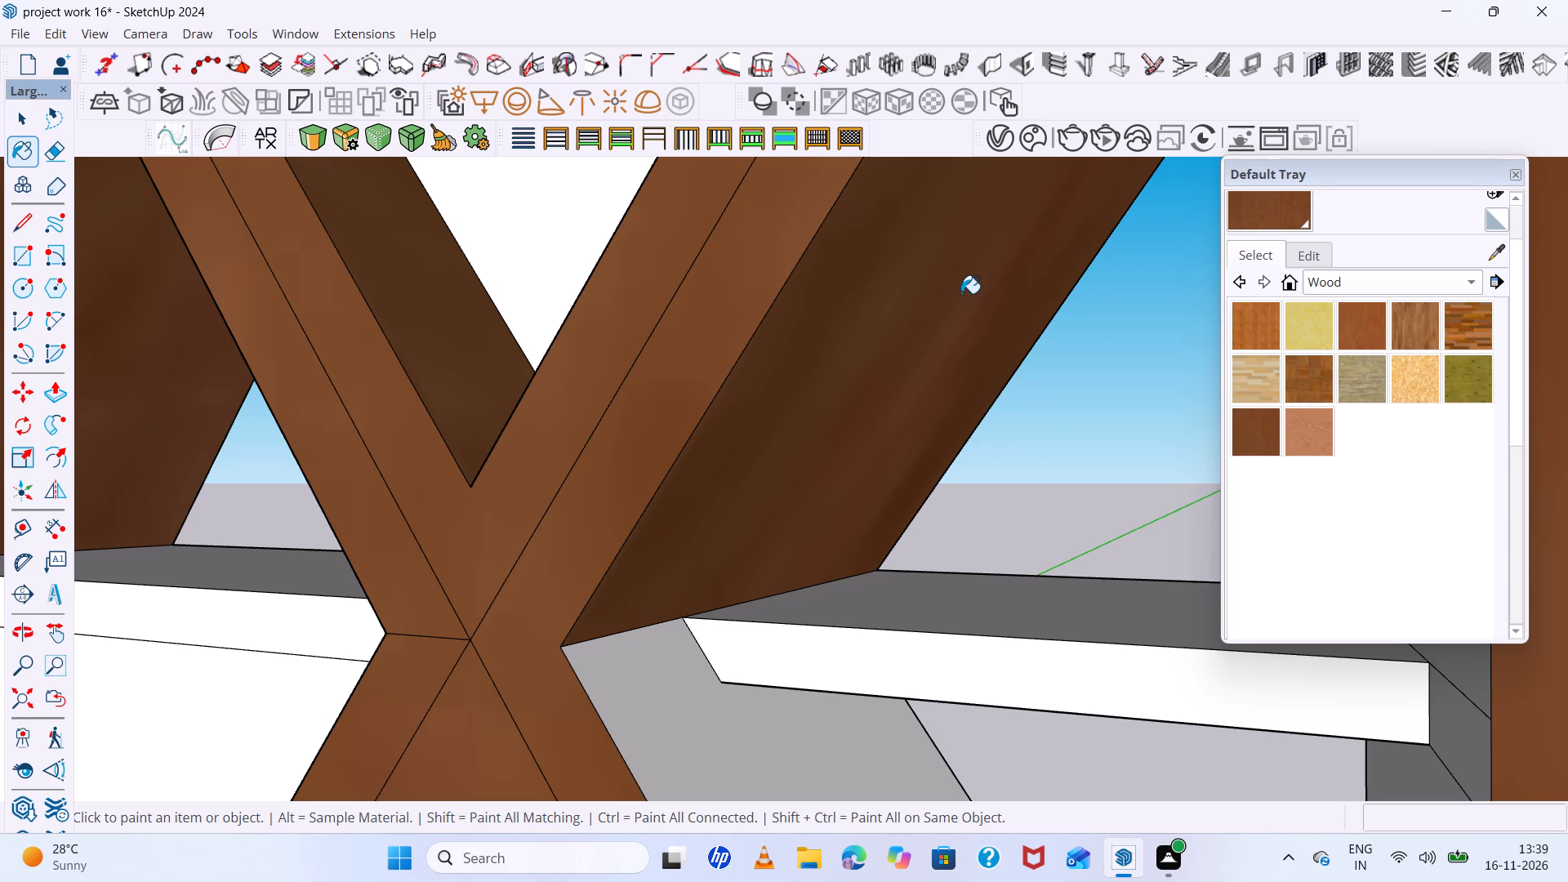
scroll(935, 326, down, 7)
scroll(917, 498, up, 7)
scroll(764, 562, down, 6)
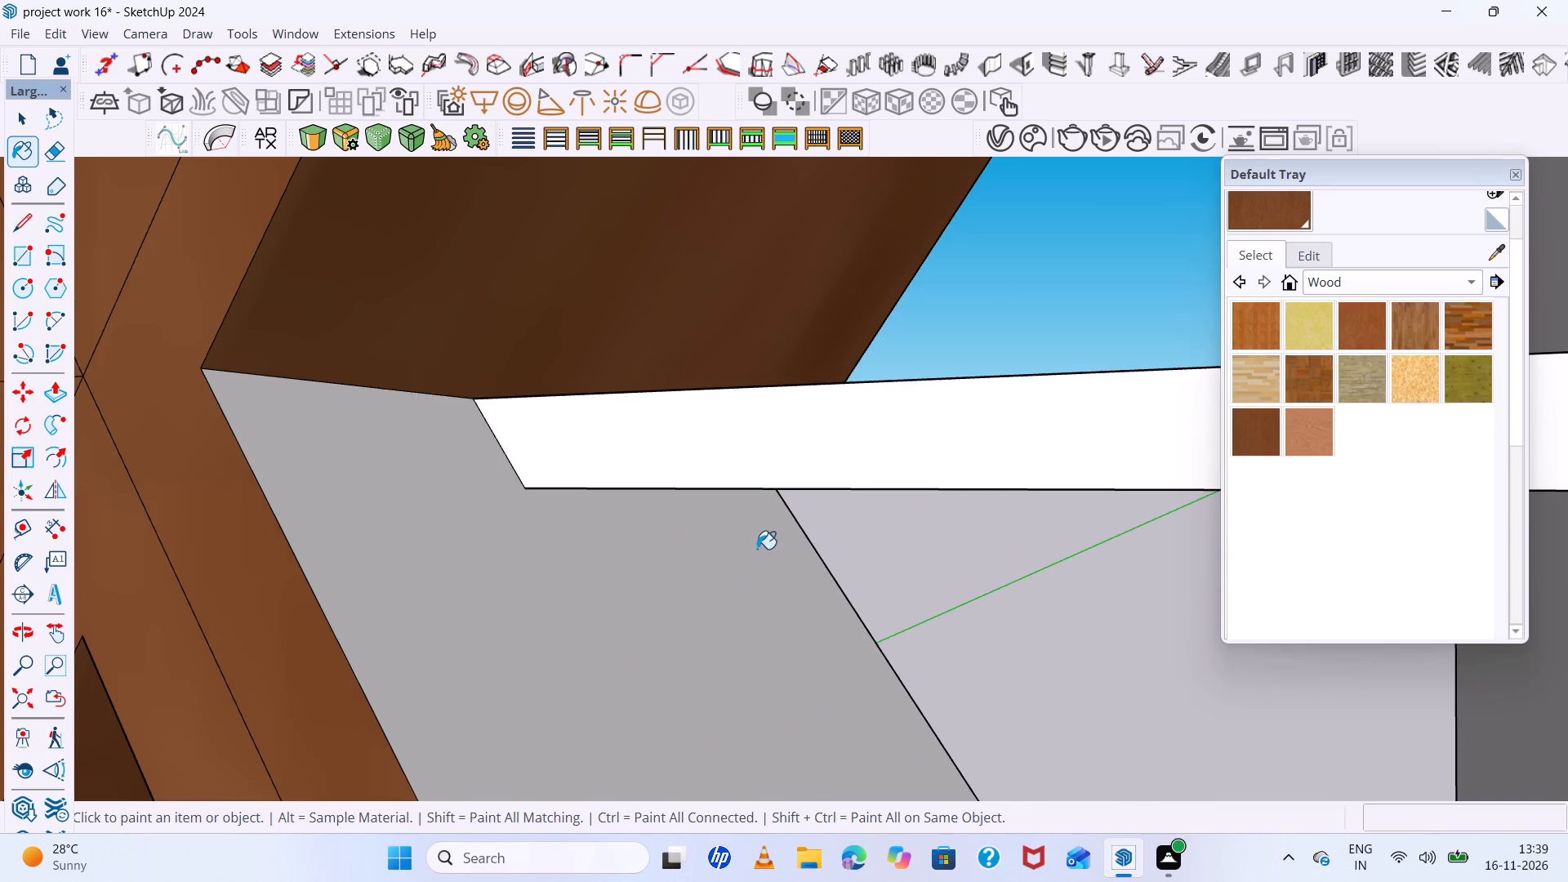
click(735, 583)
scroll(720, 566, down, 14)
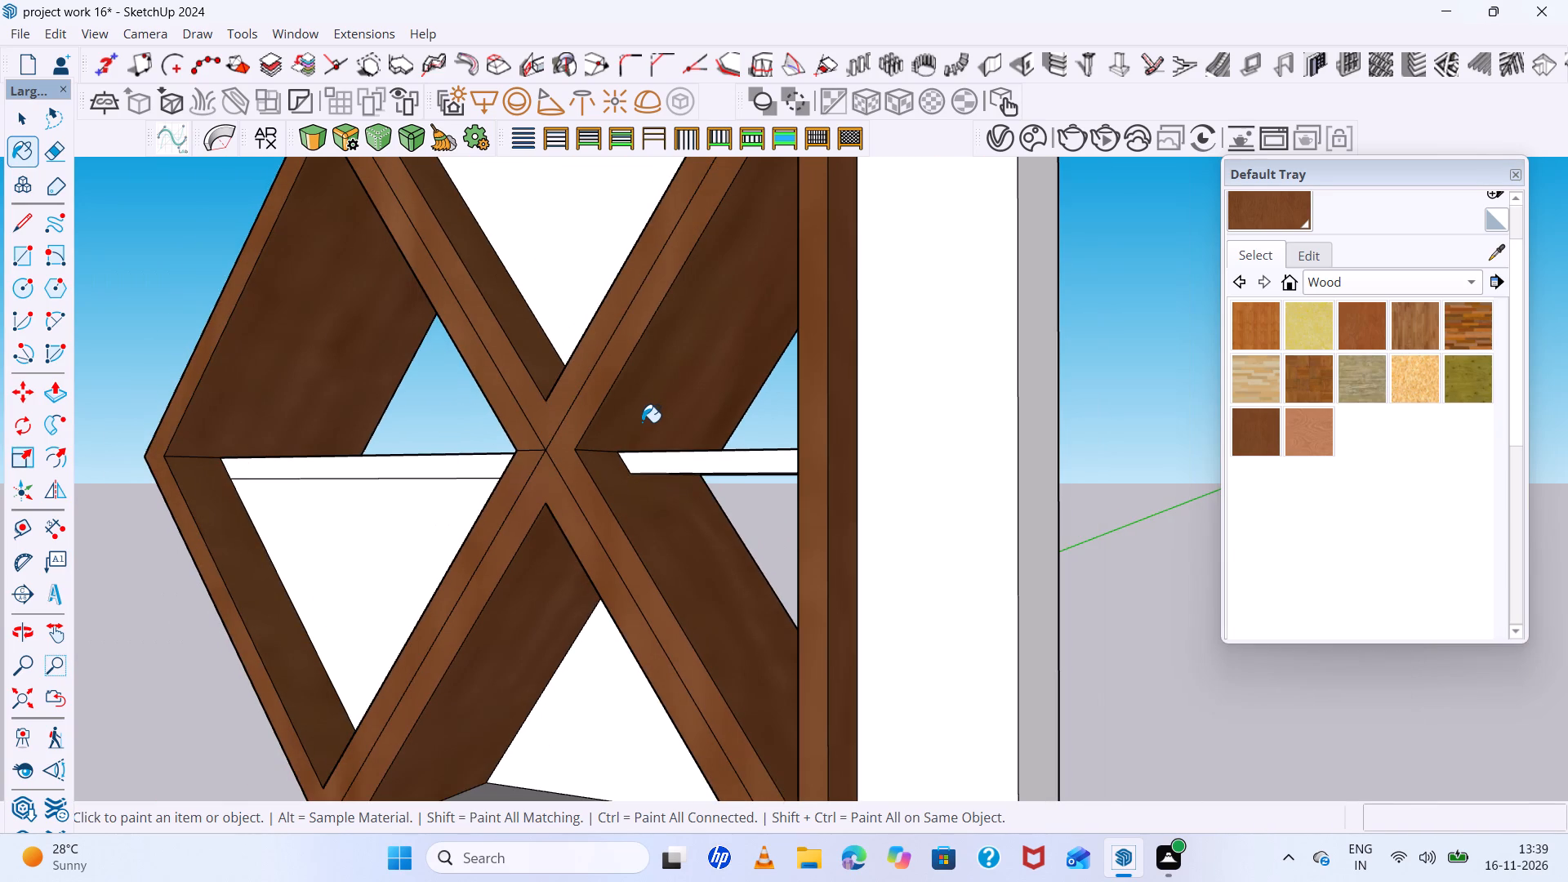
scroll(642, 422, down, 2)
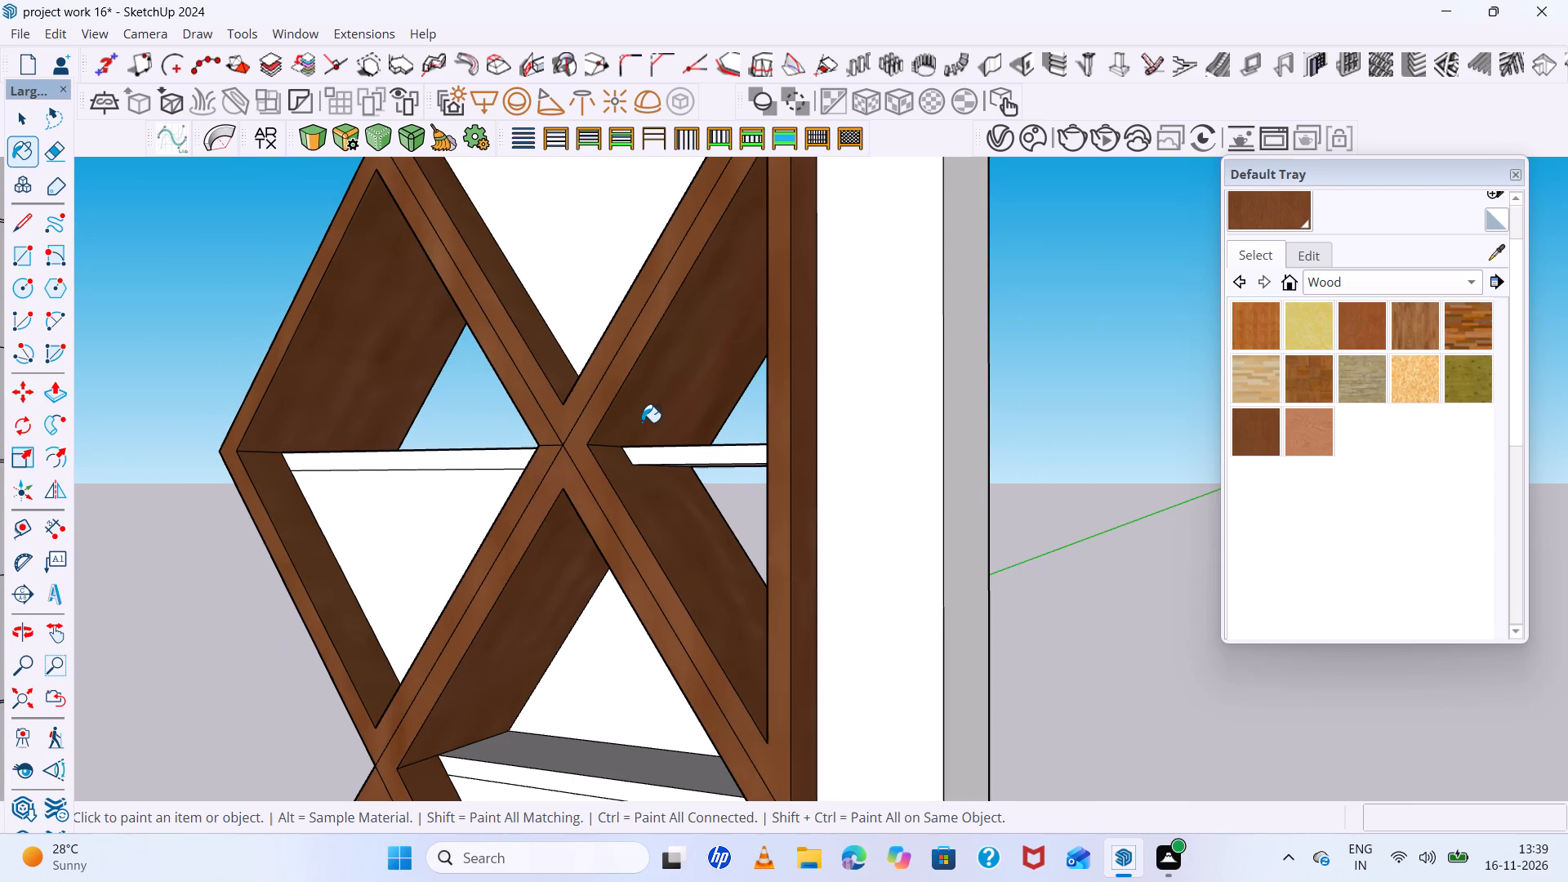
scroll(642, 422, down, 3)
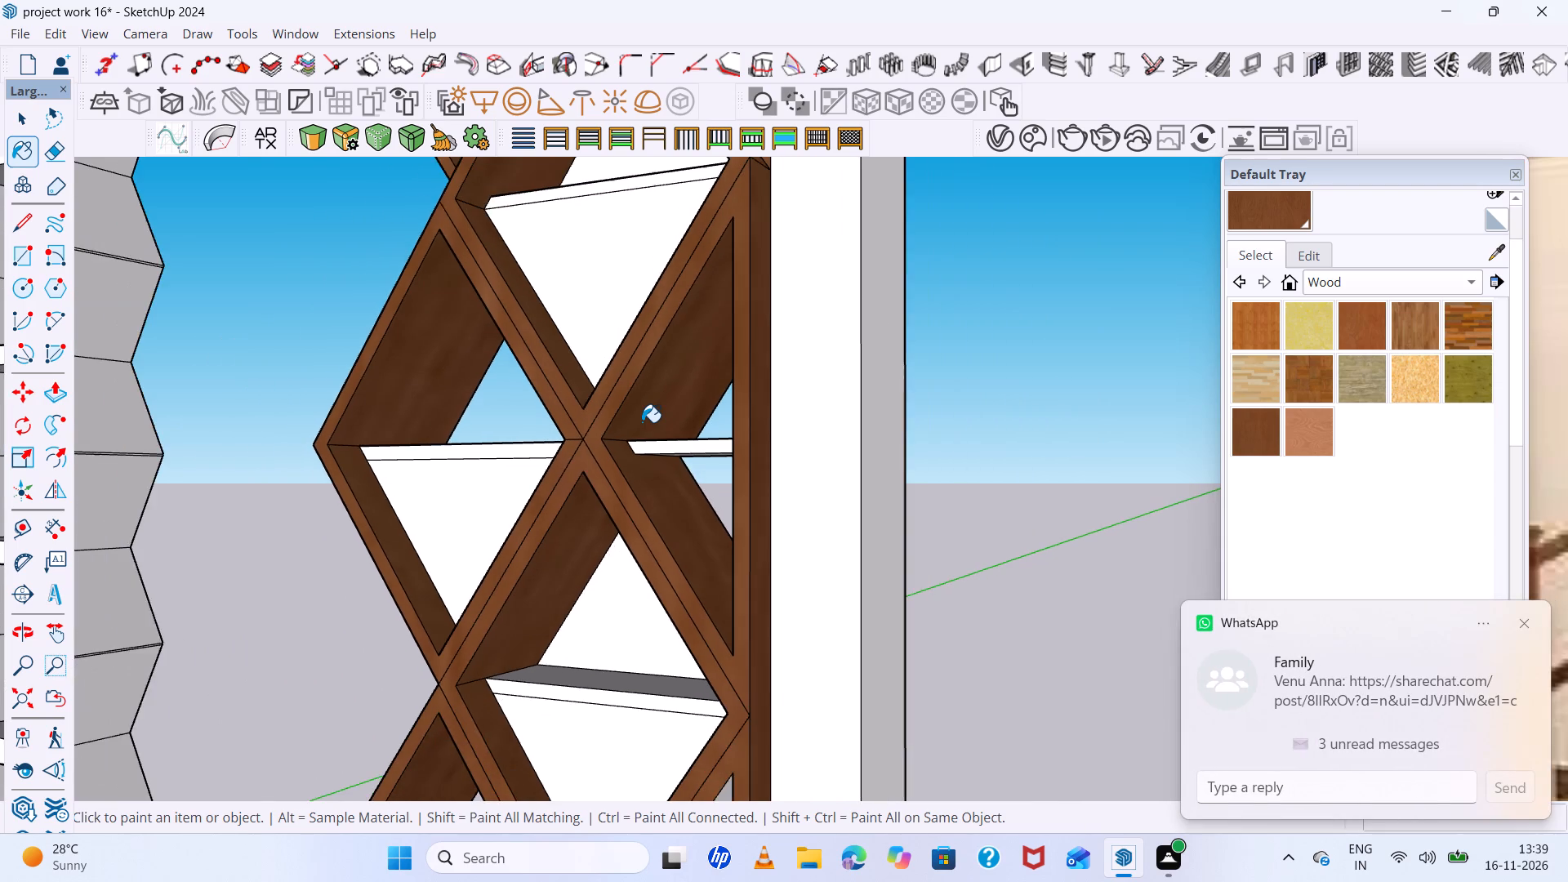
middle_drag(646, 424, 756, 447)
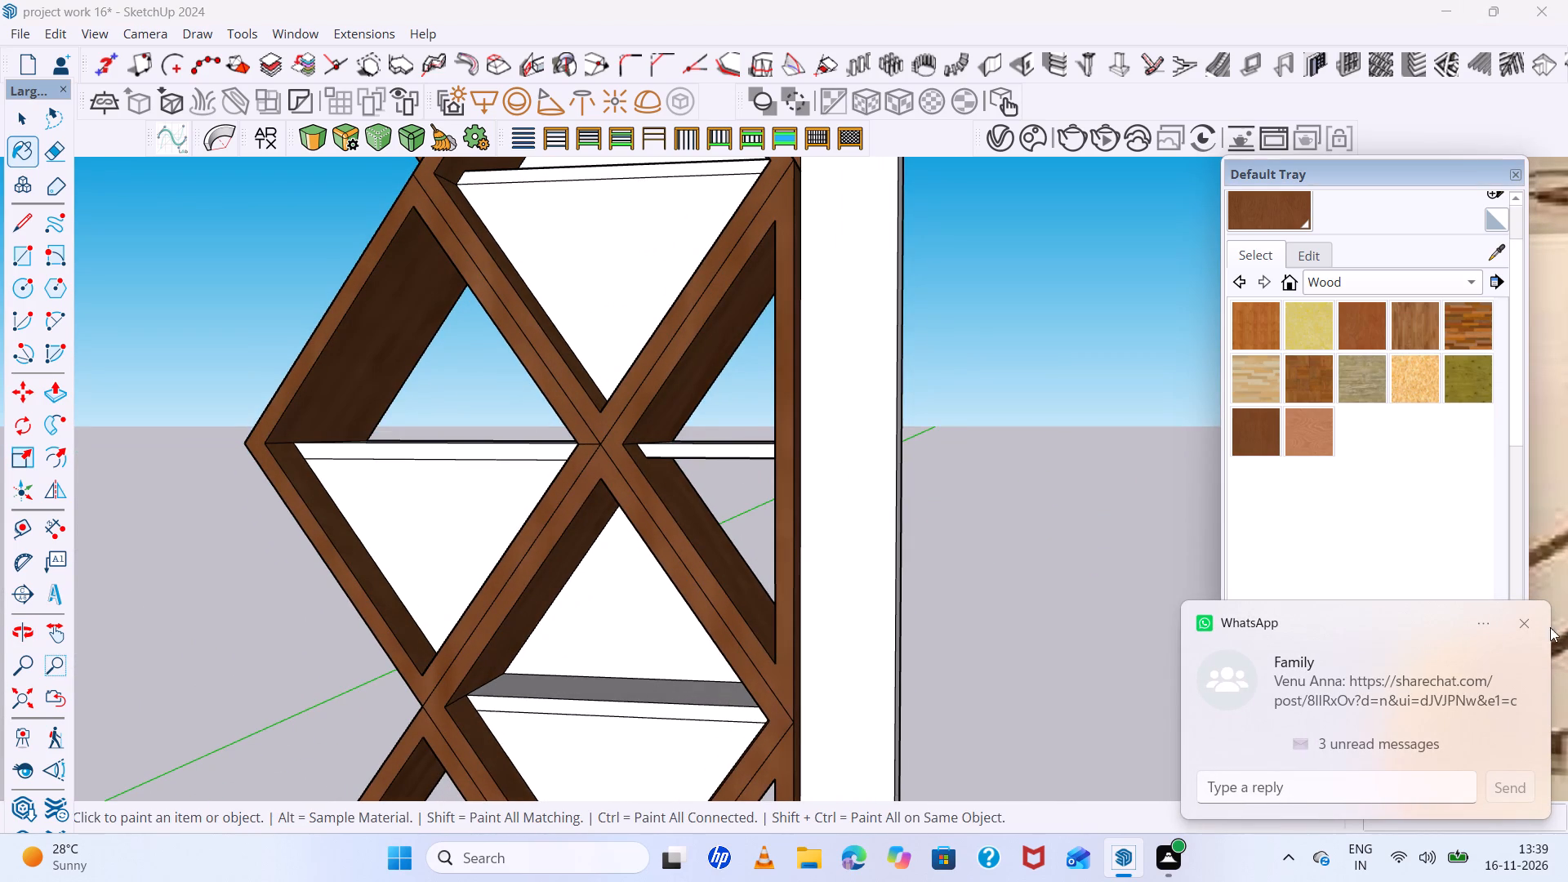
Dismiss the incoming message notification covering the corner of the screen.
click(1529, 622)
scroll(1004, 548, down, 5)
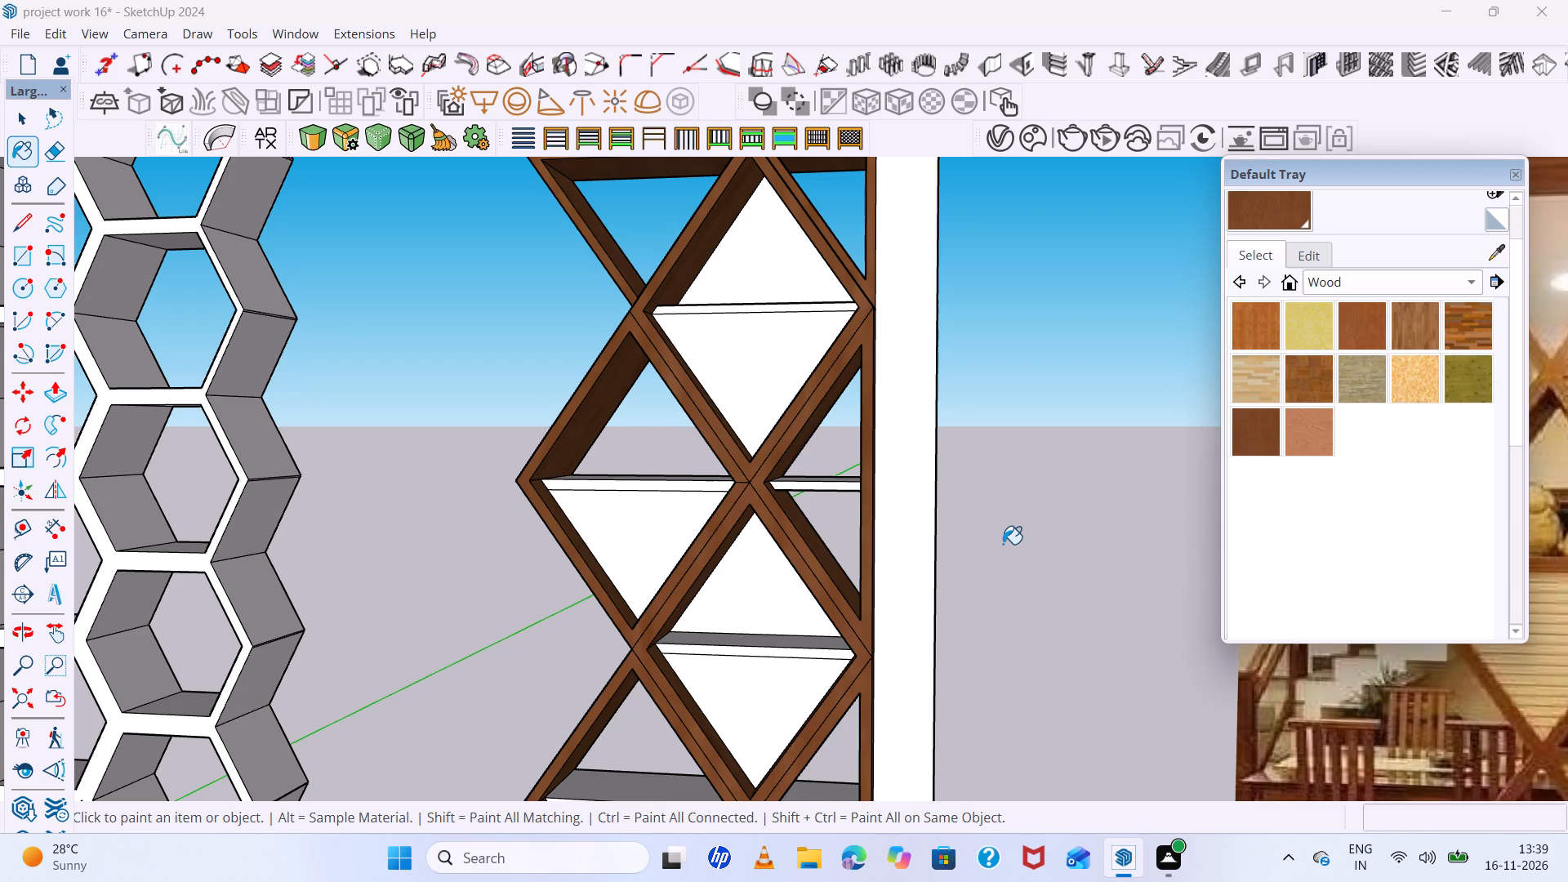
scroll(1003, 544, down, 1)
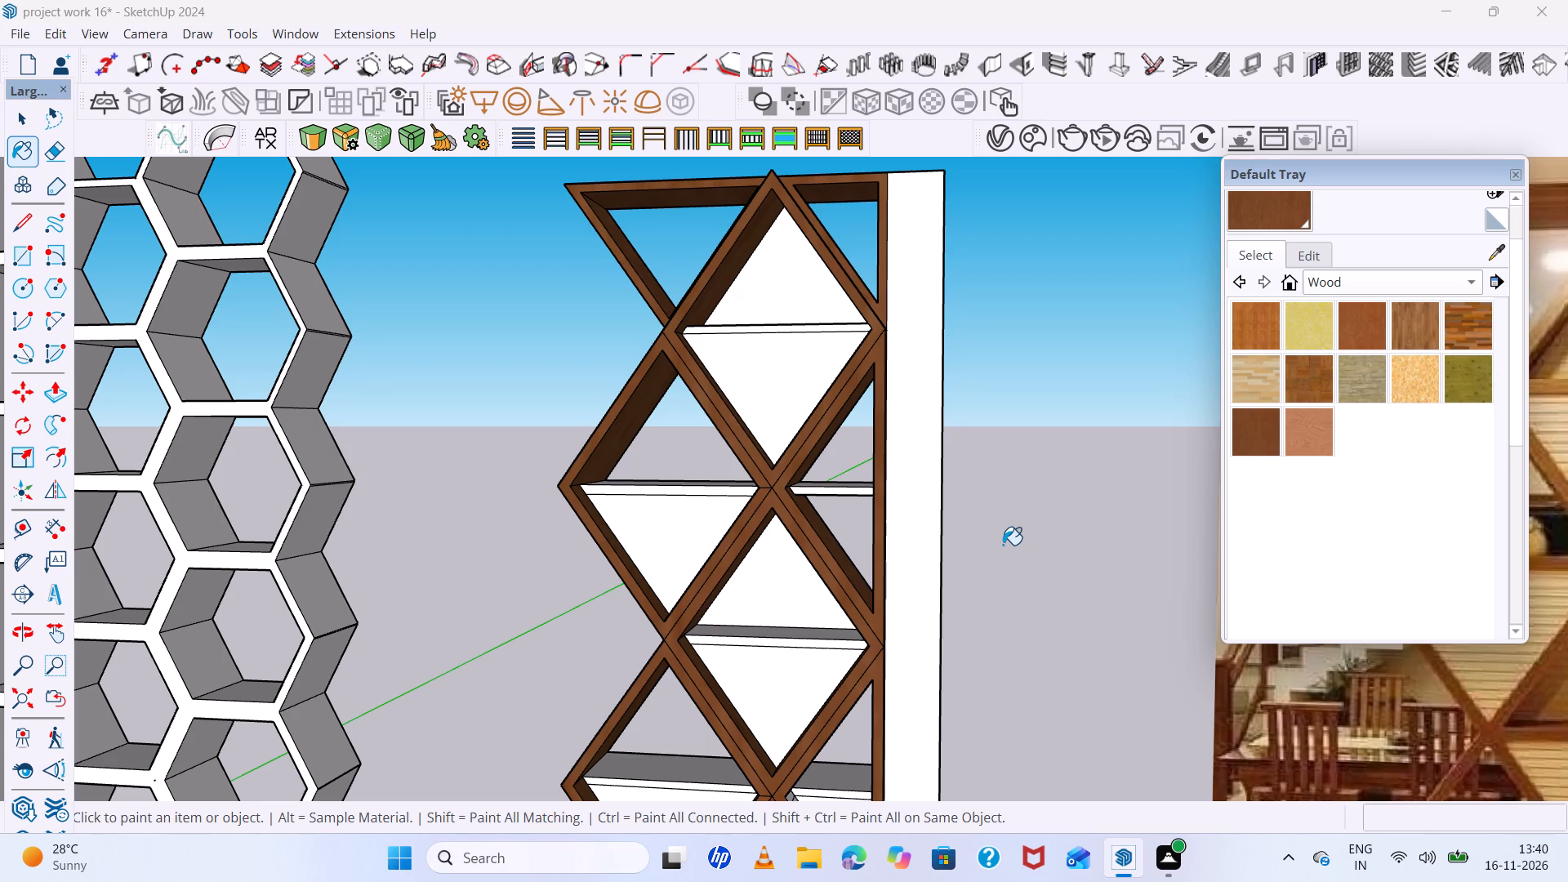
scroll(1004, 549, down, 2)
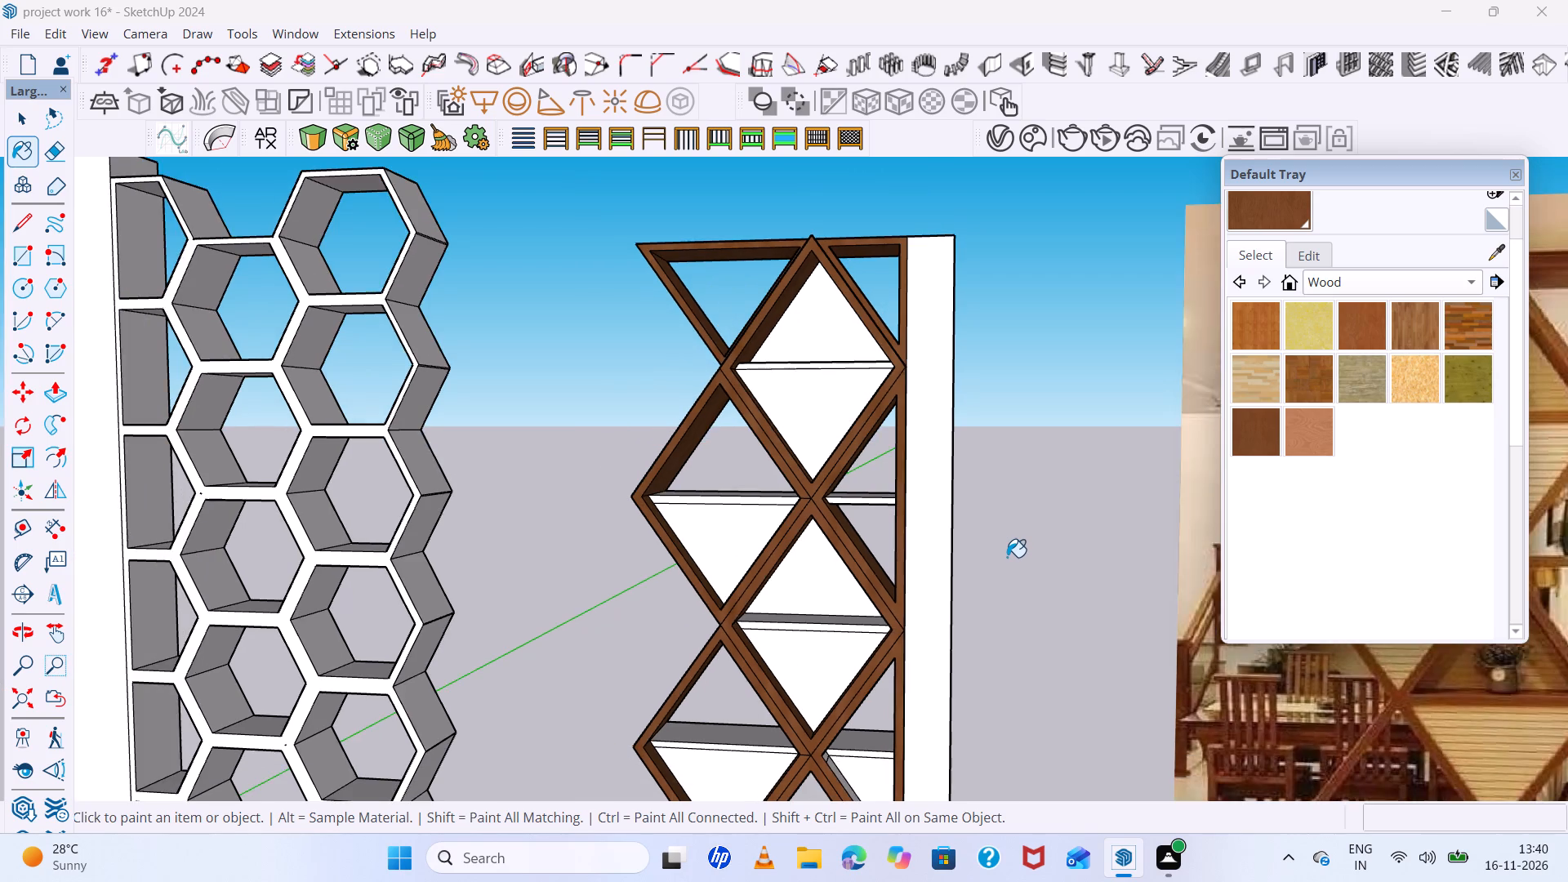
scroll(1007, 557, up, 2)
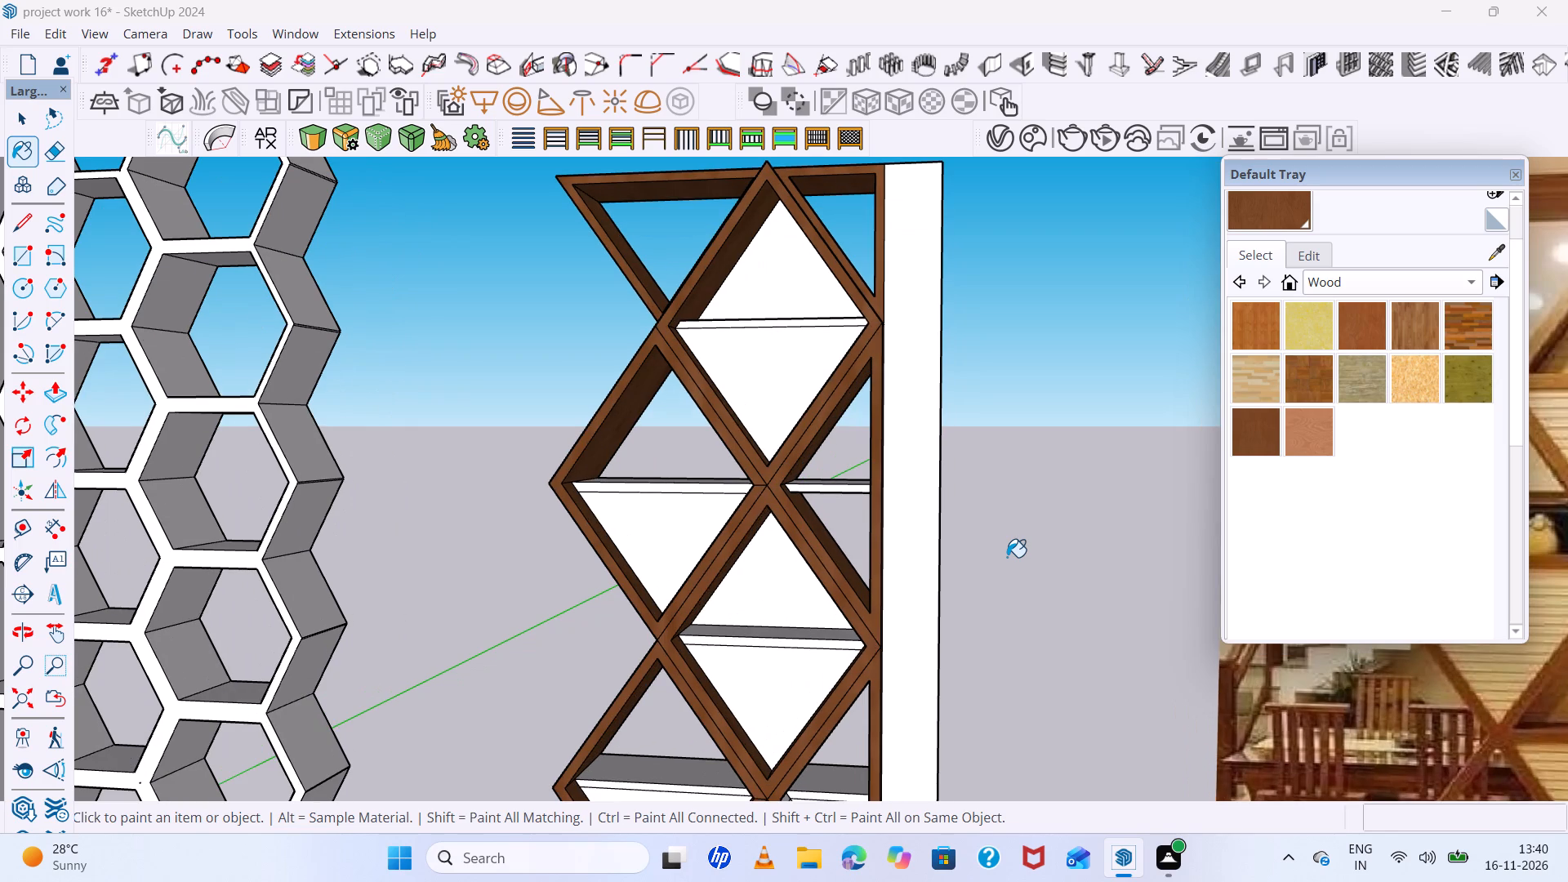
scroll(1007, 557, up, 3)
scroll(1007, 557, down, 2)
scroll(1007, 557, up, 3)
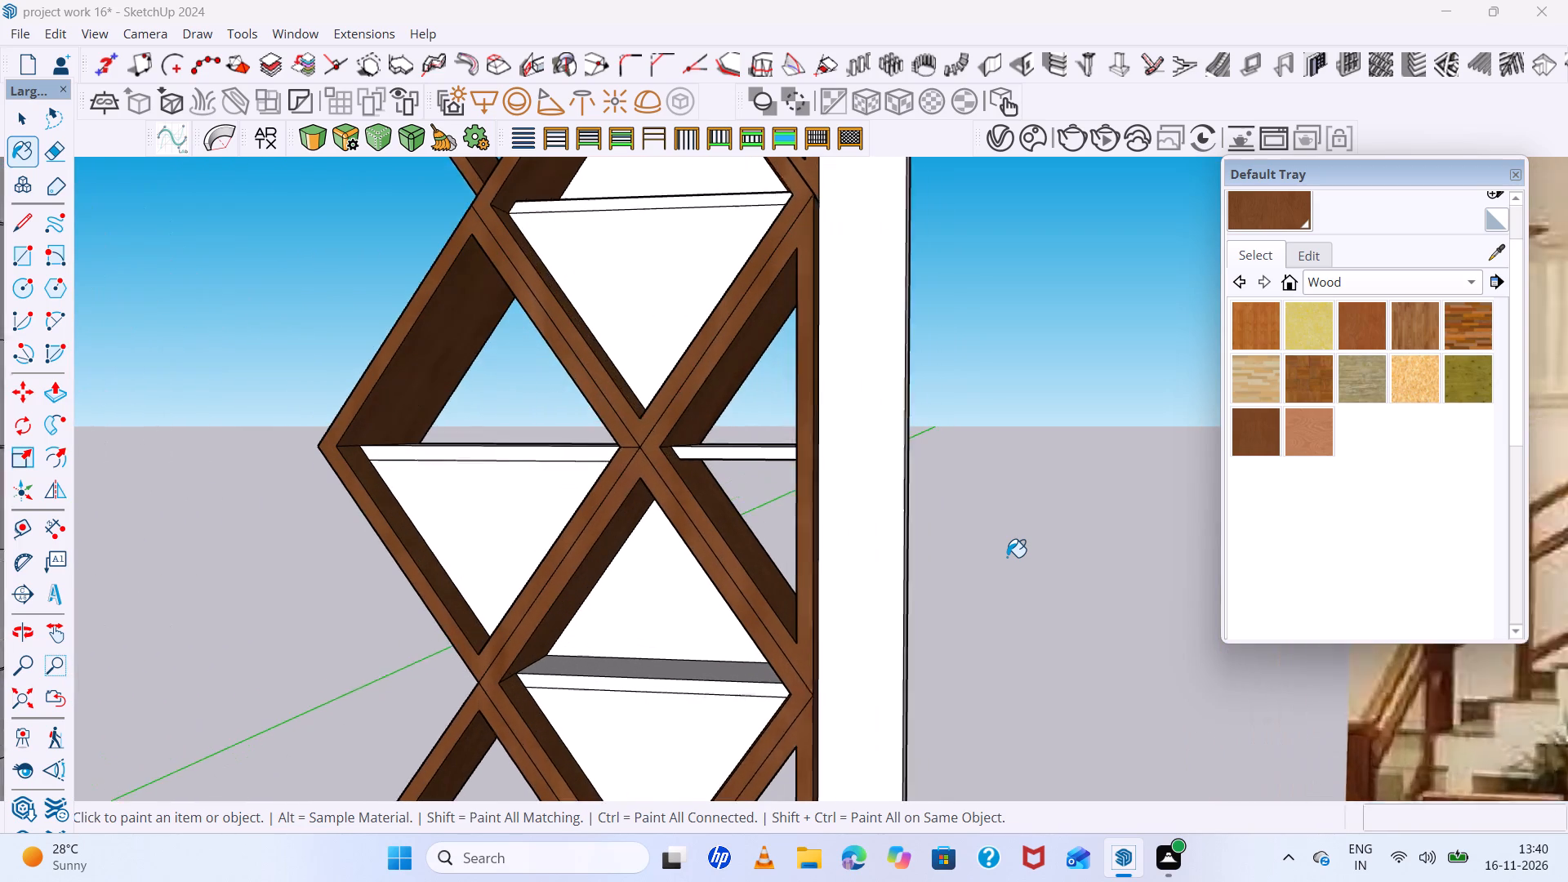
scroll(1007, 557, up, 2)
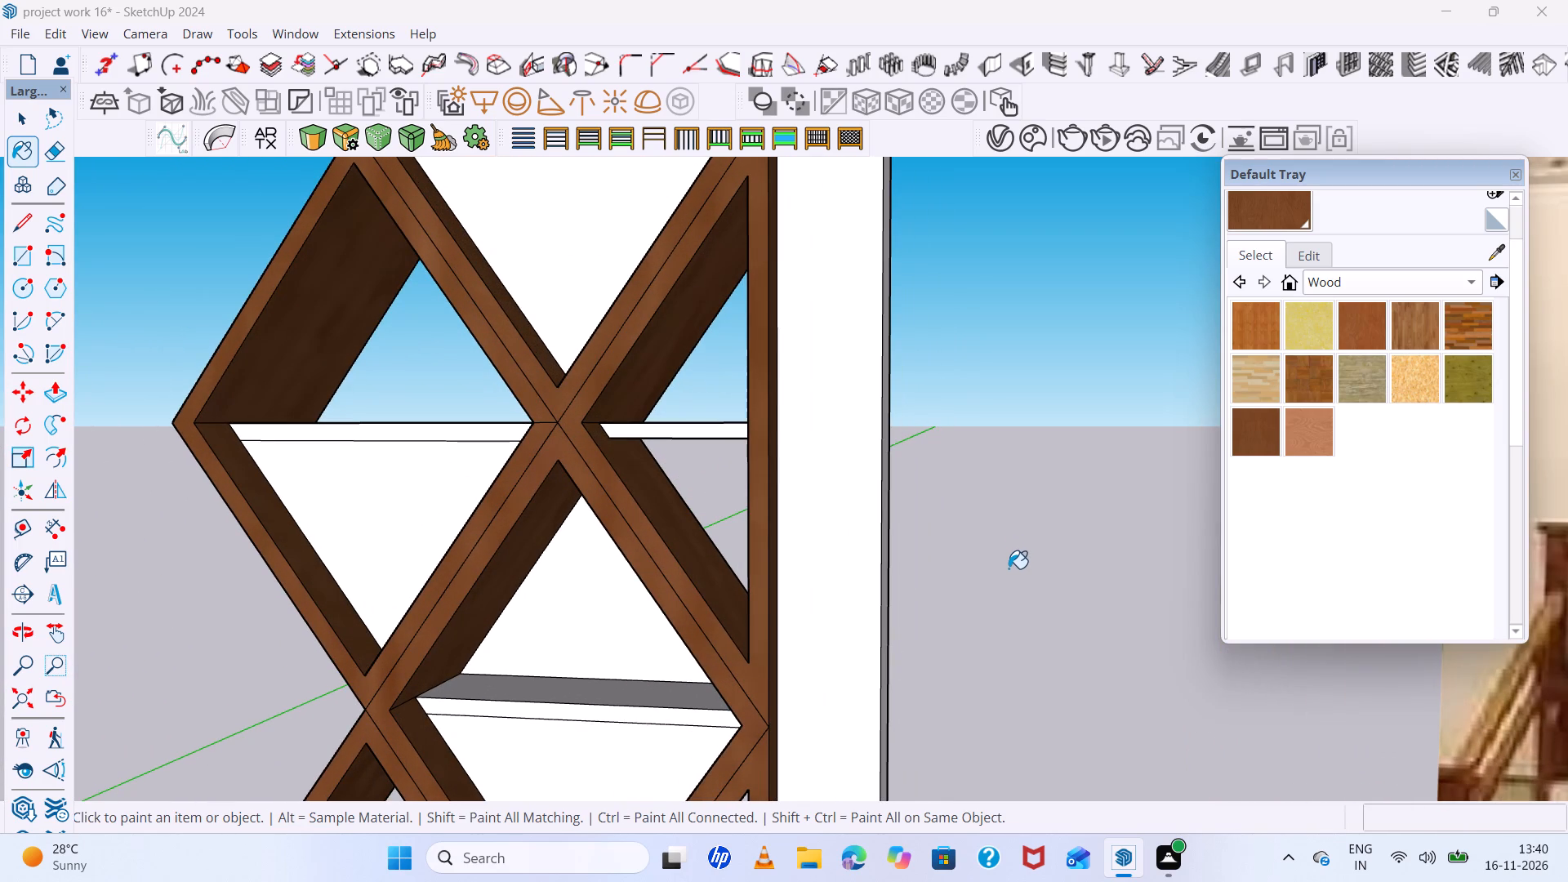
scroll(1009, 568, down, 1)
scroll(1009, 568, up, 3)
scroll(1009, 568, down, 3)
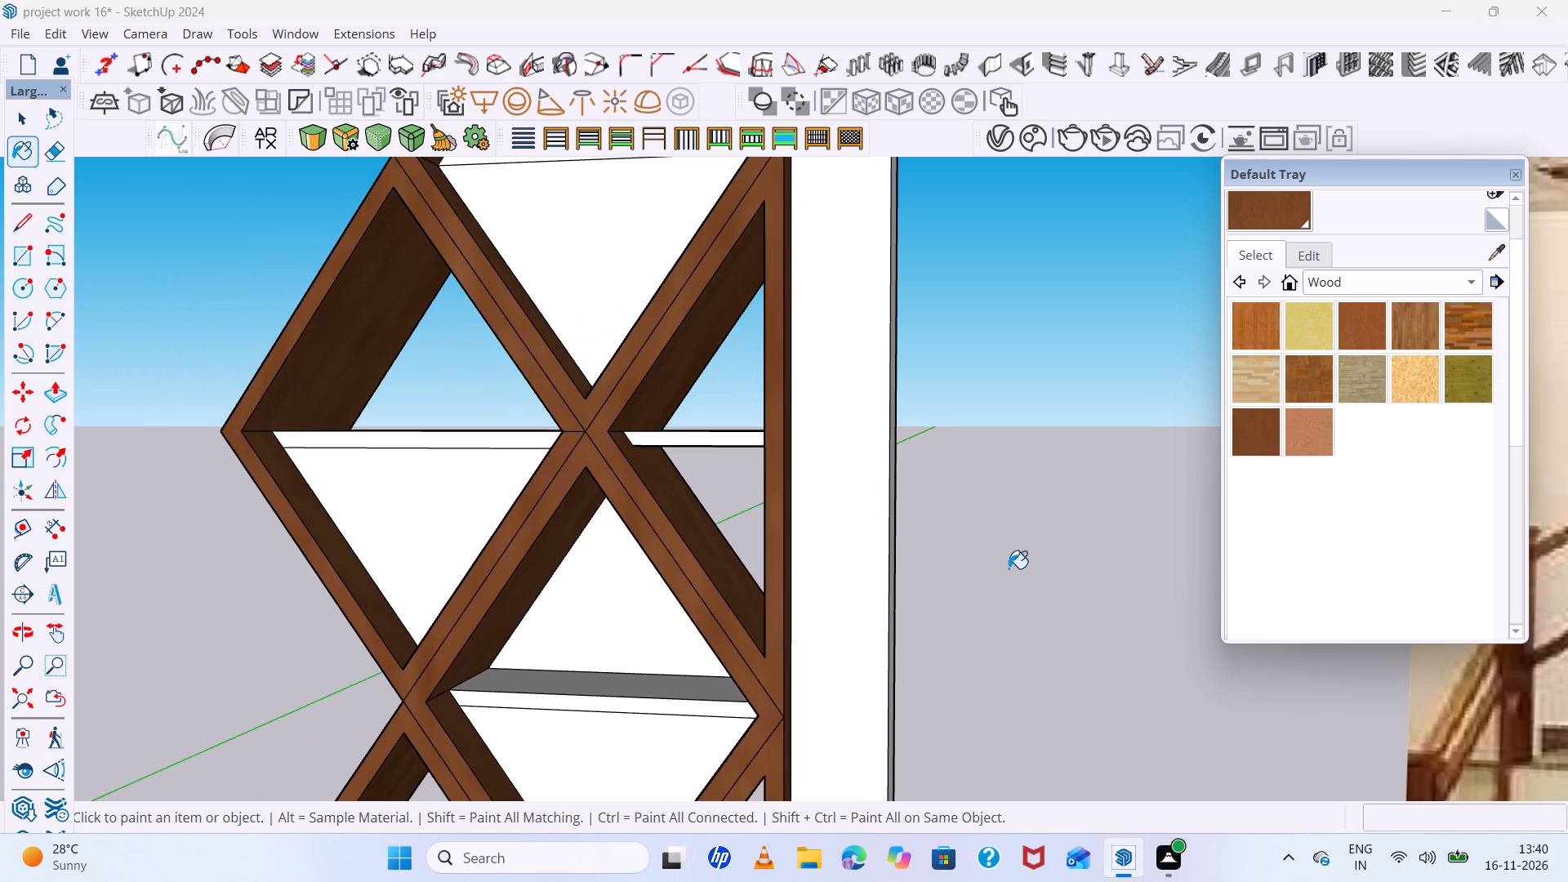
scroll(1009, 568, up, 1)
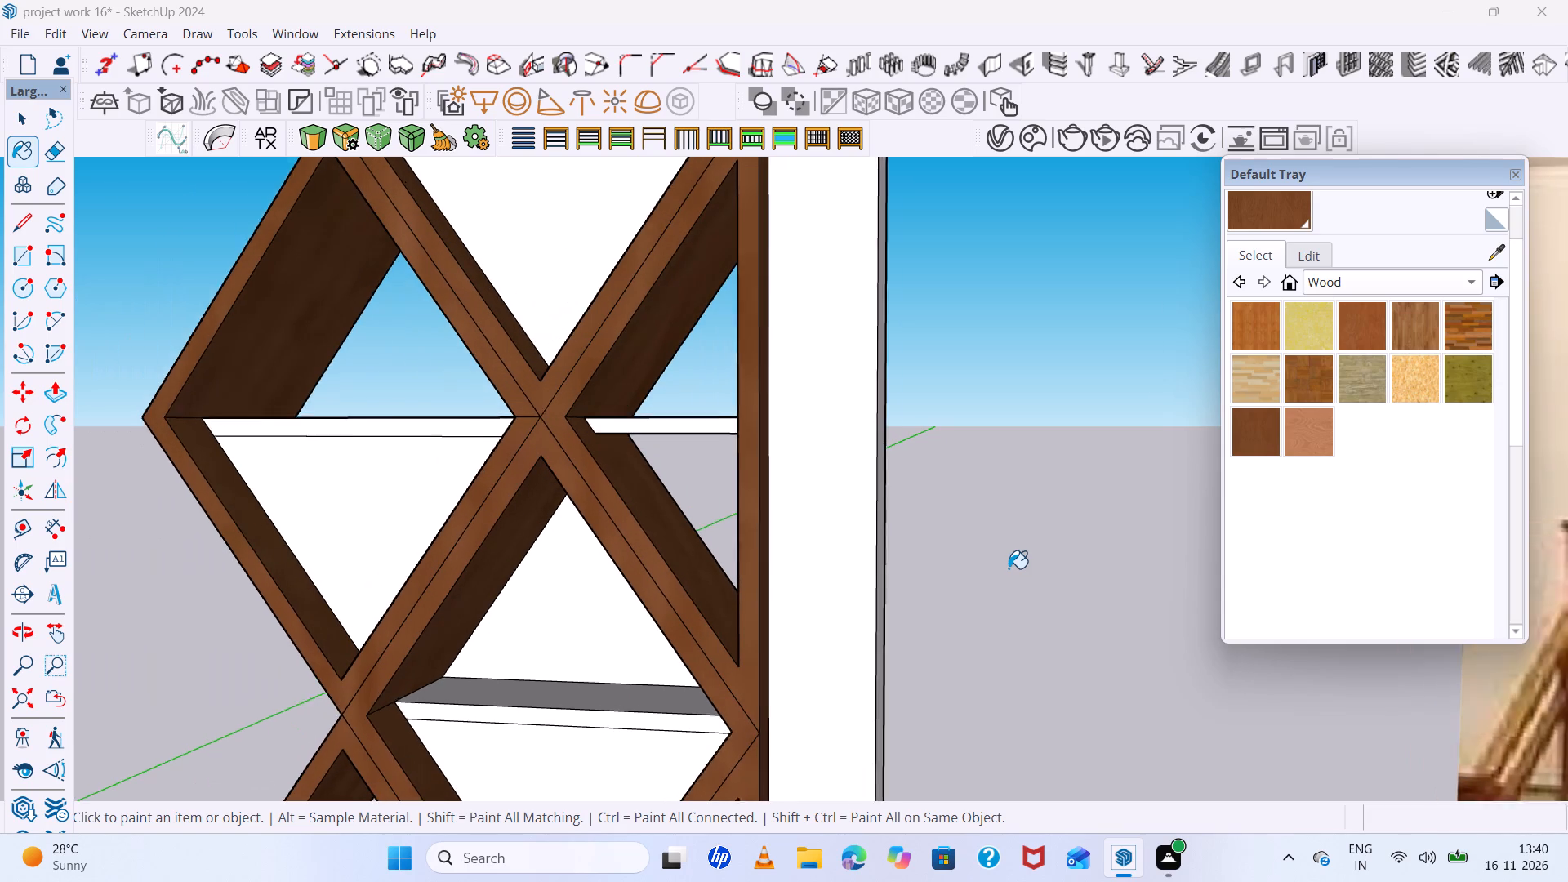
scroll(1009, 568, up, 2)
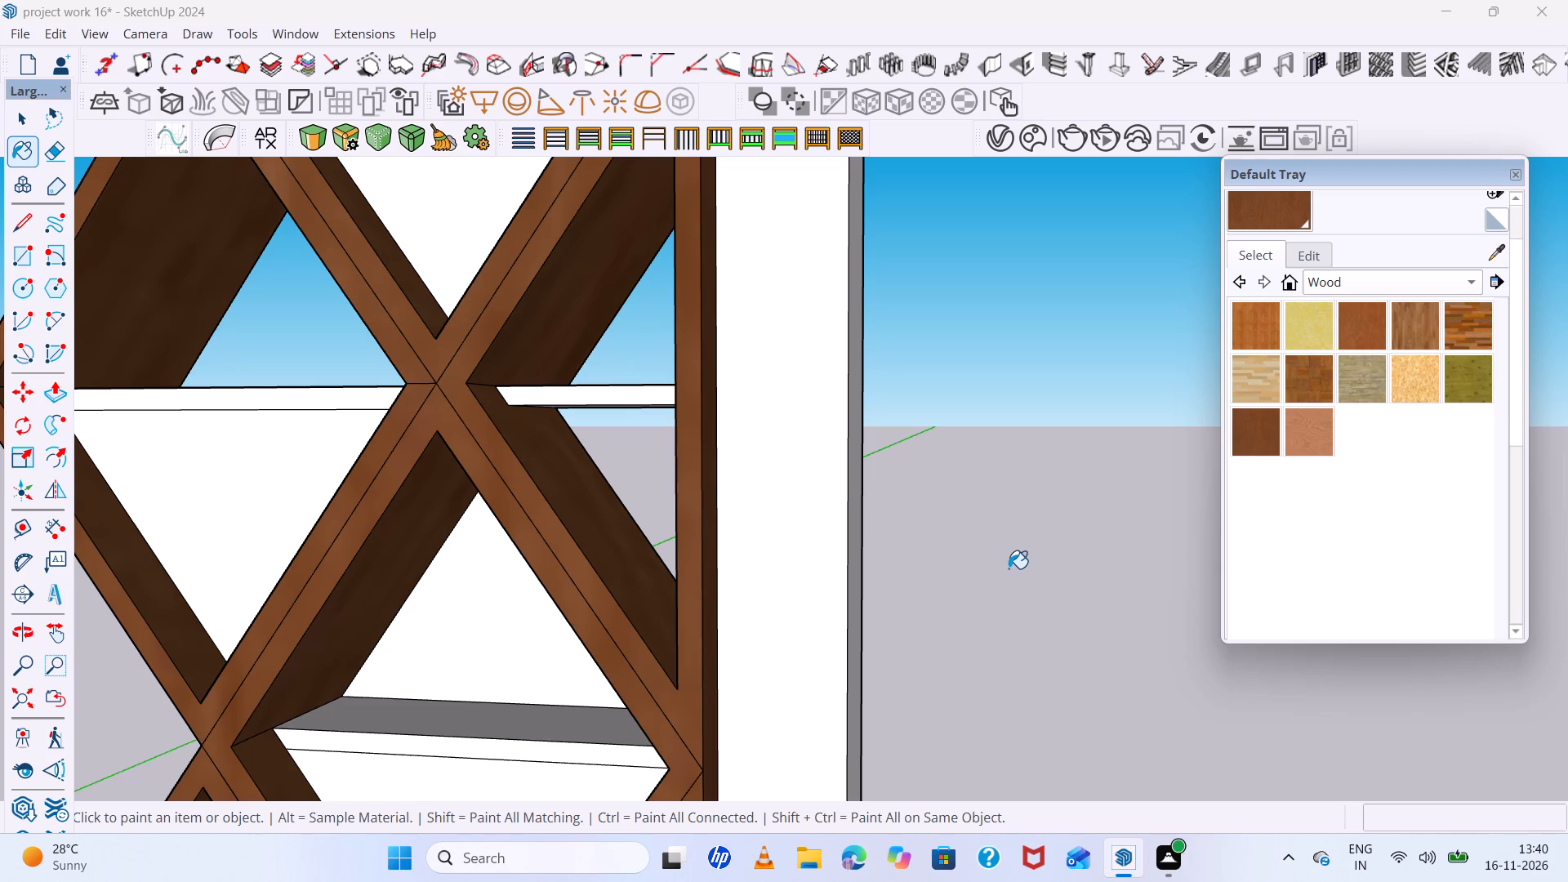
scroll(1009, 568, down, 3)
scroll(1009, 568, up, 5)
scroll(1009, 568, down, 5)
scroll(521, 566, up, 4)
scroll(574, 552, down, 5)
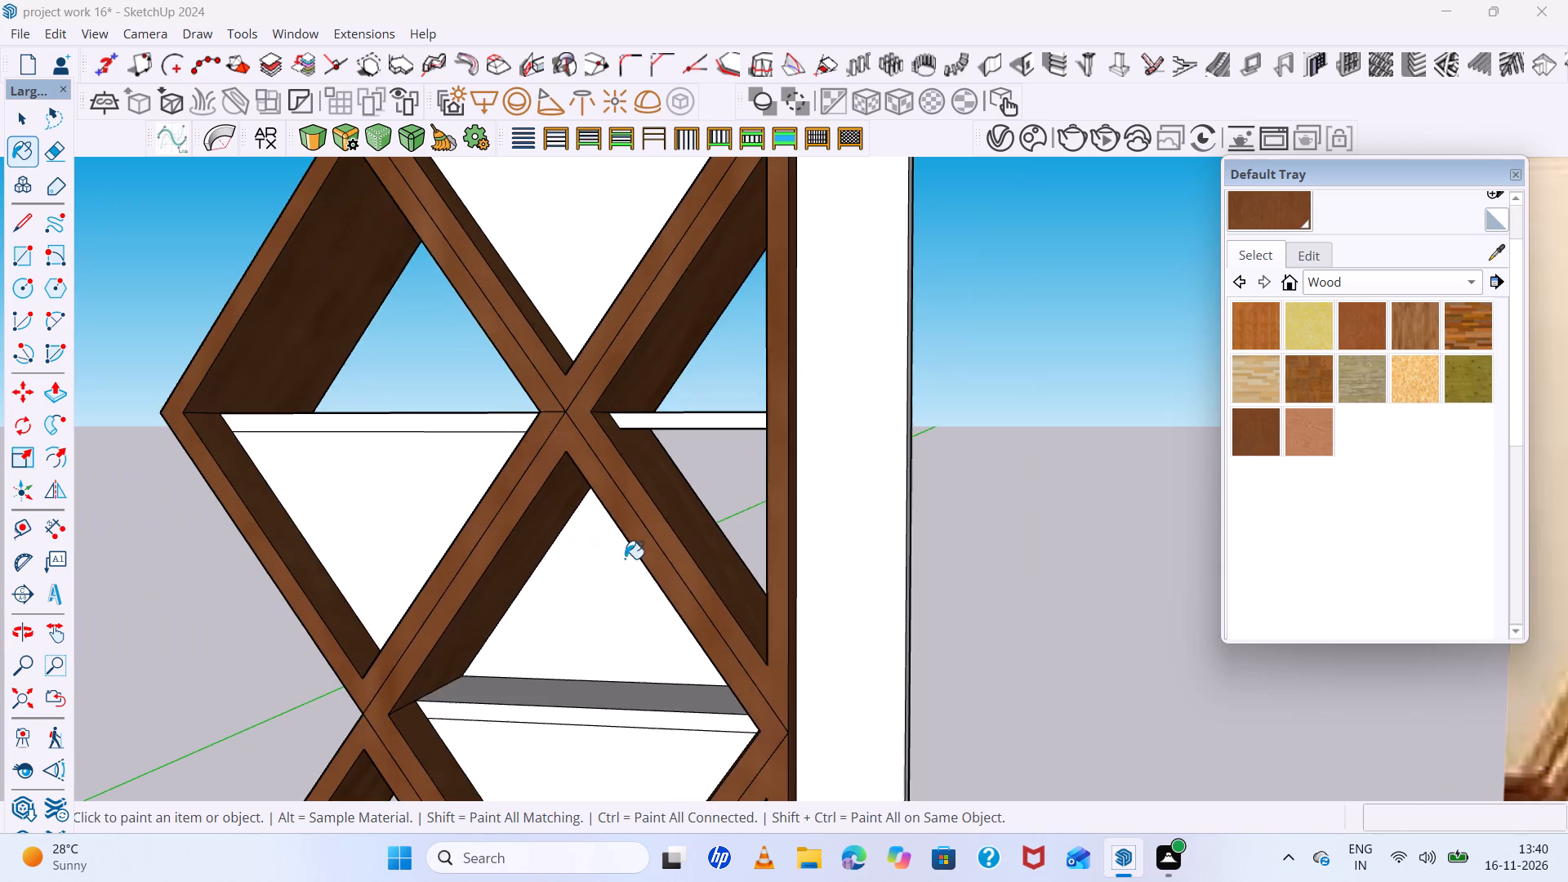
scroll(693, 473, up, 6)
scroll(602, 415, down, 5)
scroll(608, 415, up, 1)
Inspect the lattice partition from several angles for shelf and inner post faces still lacking the dark brown wood.
middle_drag(612, 417, 813, 506)
scroll(813, 506, up, 1)
scroll(813, 506, down, 2)
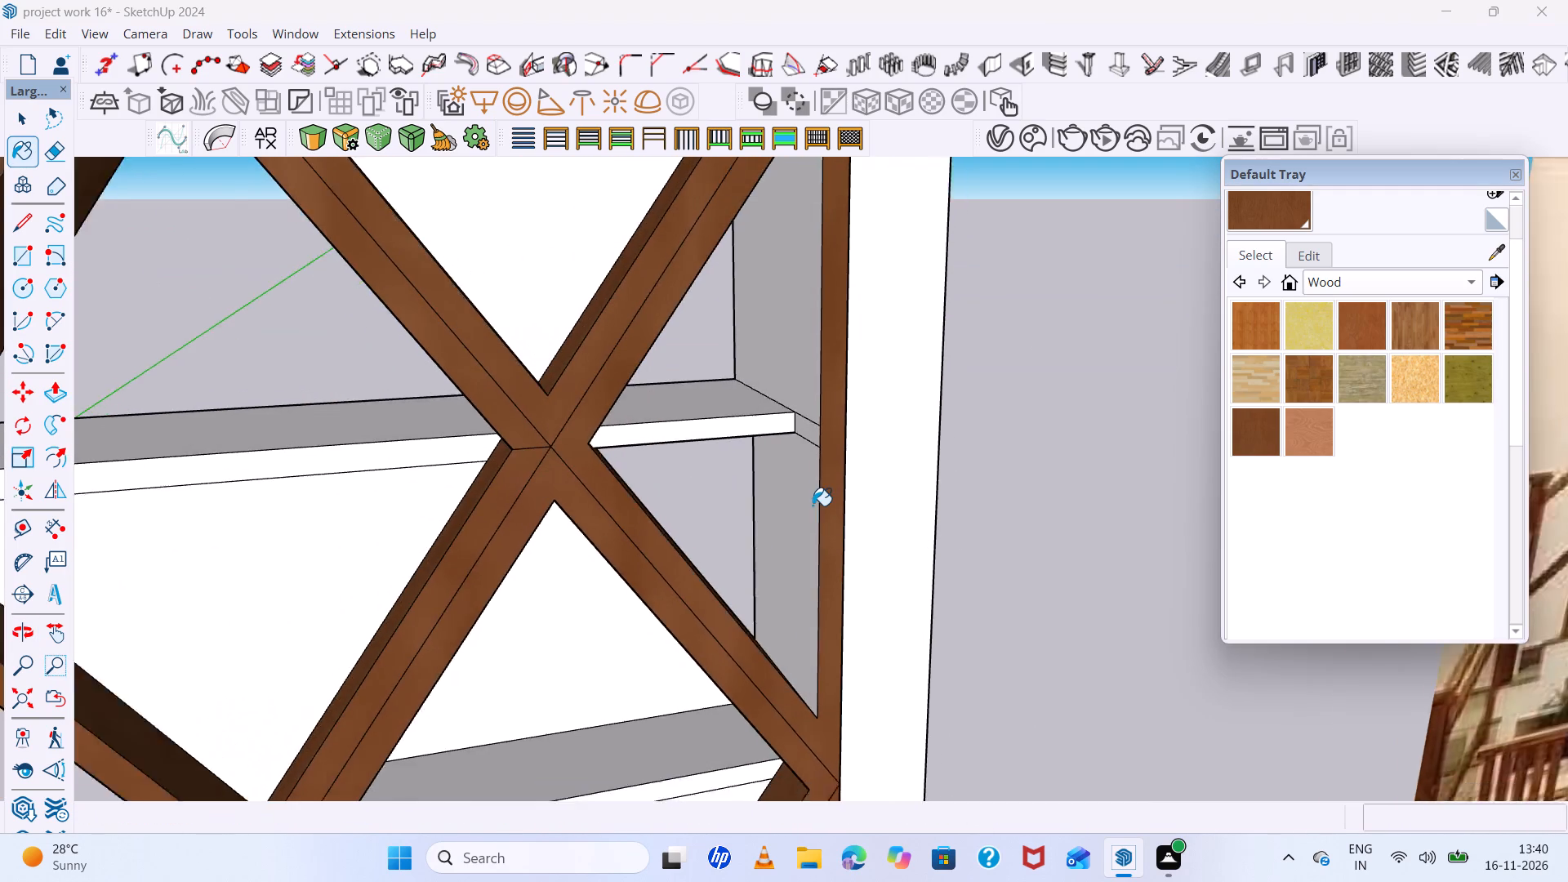
scroll(813, 506, down, 4)
scroll(674, 469, down, 6)
middle_drag(739, 518, 664, 472)
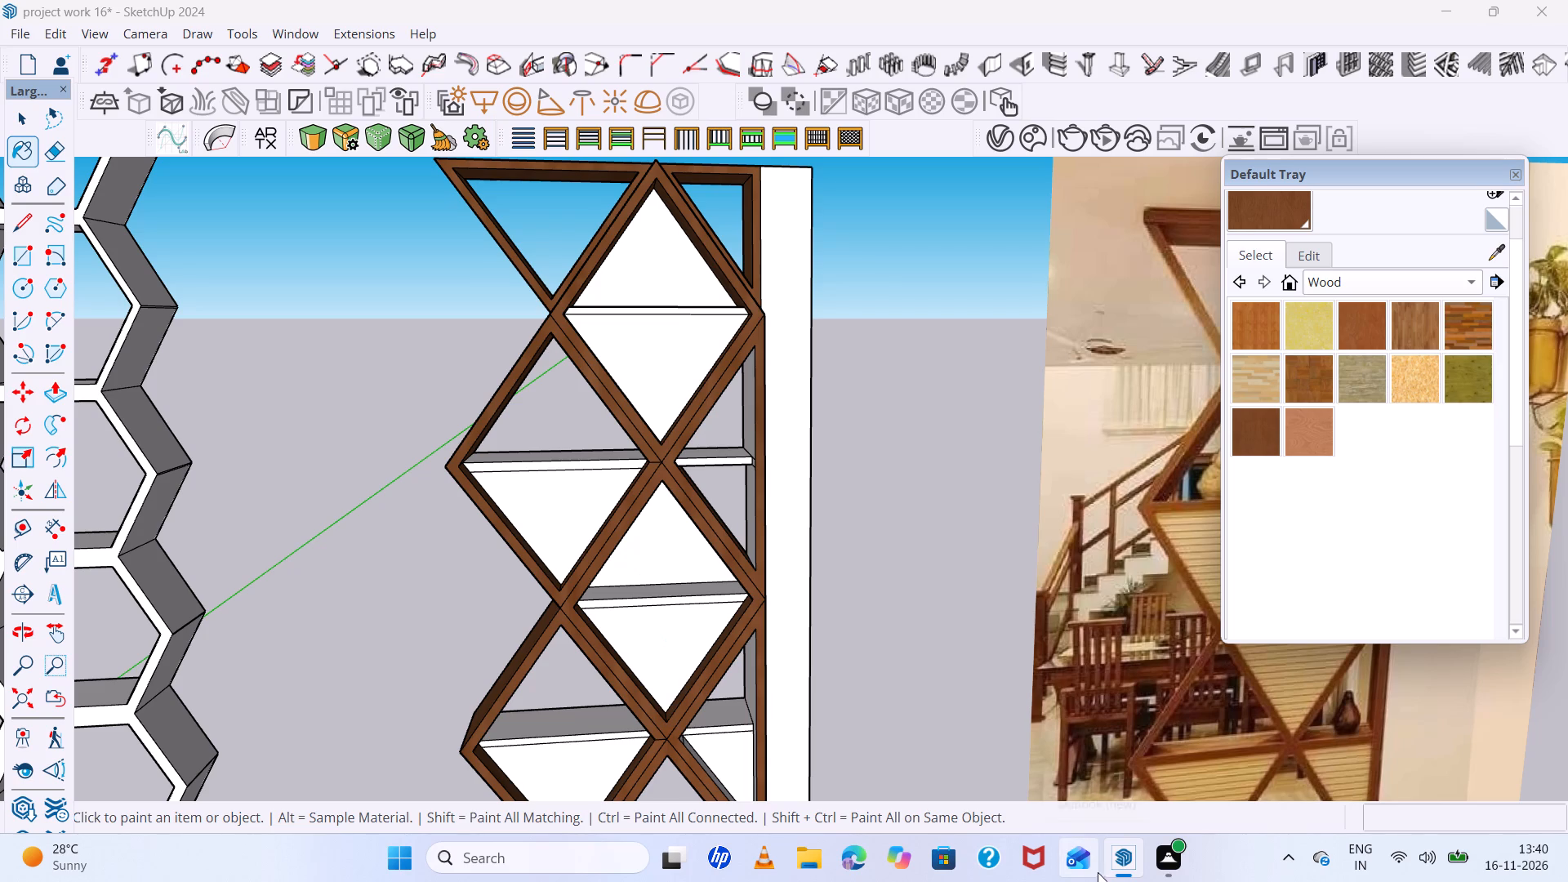
scroll(759, 516, down, 12)
middle_drag(747, 527, 675, 324)
scroll(675, 572, up, 2)
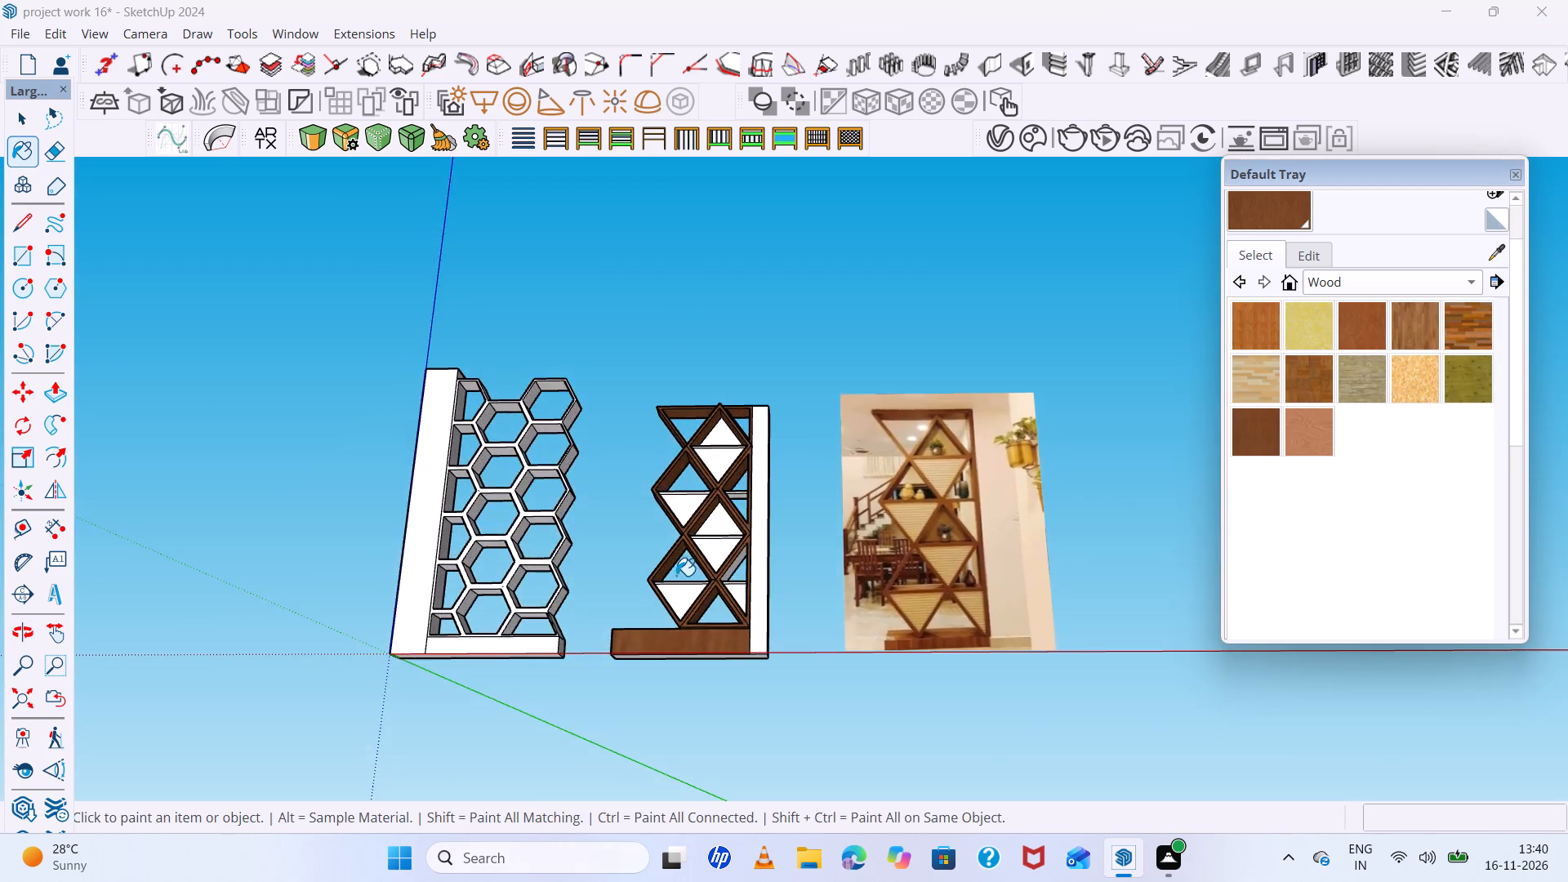
scroll(676, 576, up, 5)
scroll(665, 541, down, 6)
middle_drag(665, 541, 799, 645)
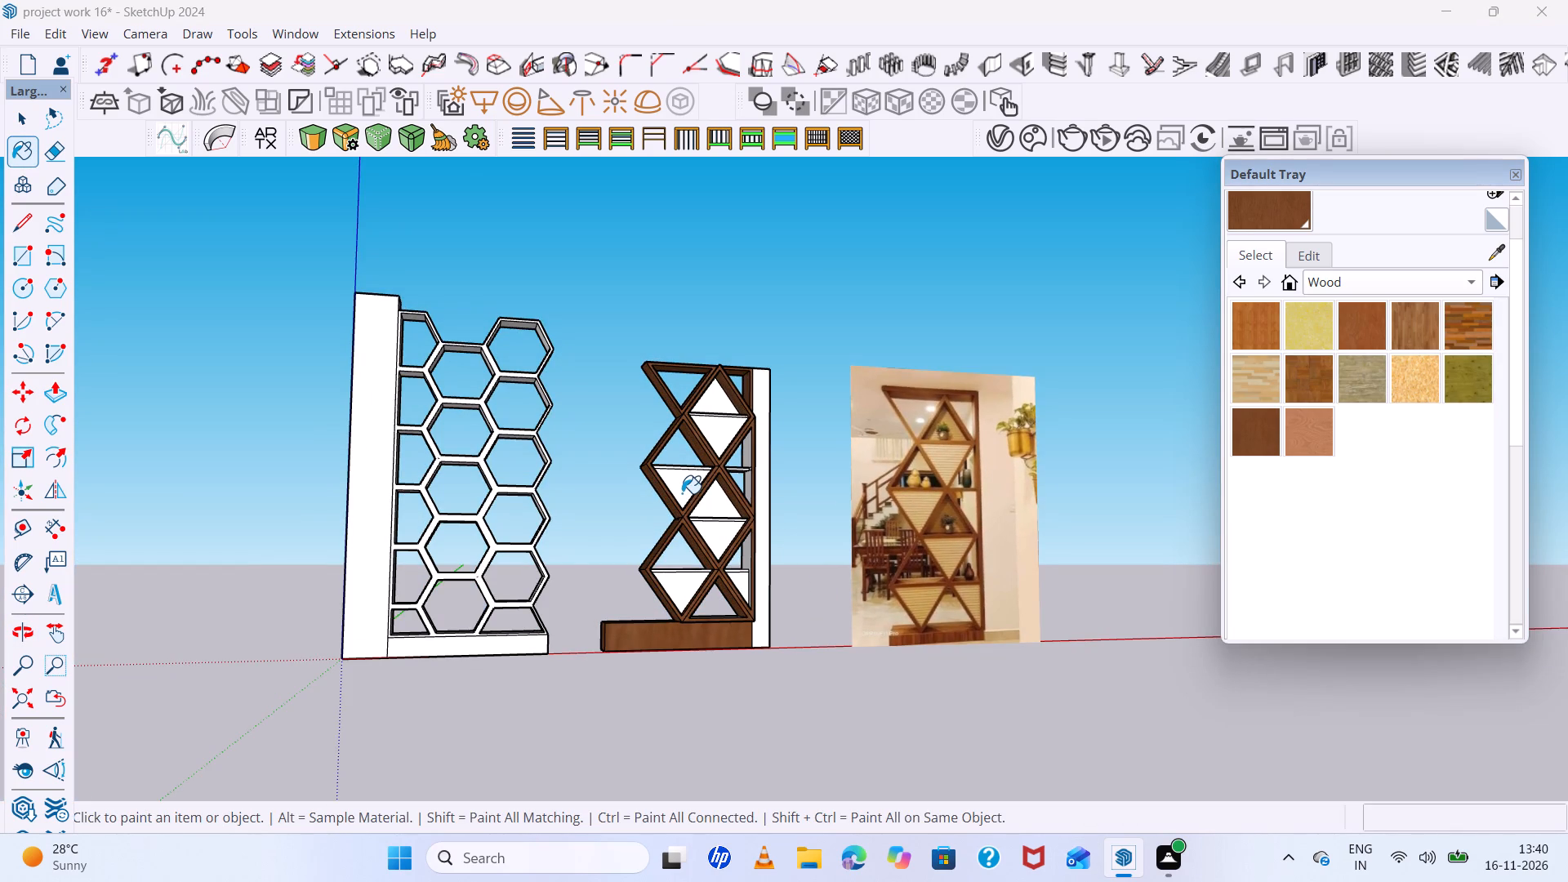
Examine the reference photo's shelves, triangular back panels and slatted infill to see which finishes they use.
scroll(682, 493, down, 4)
scroll(880, 555, up, 20)
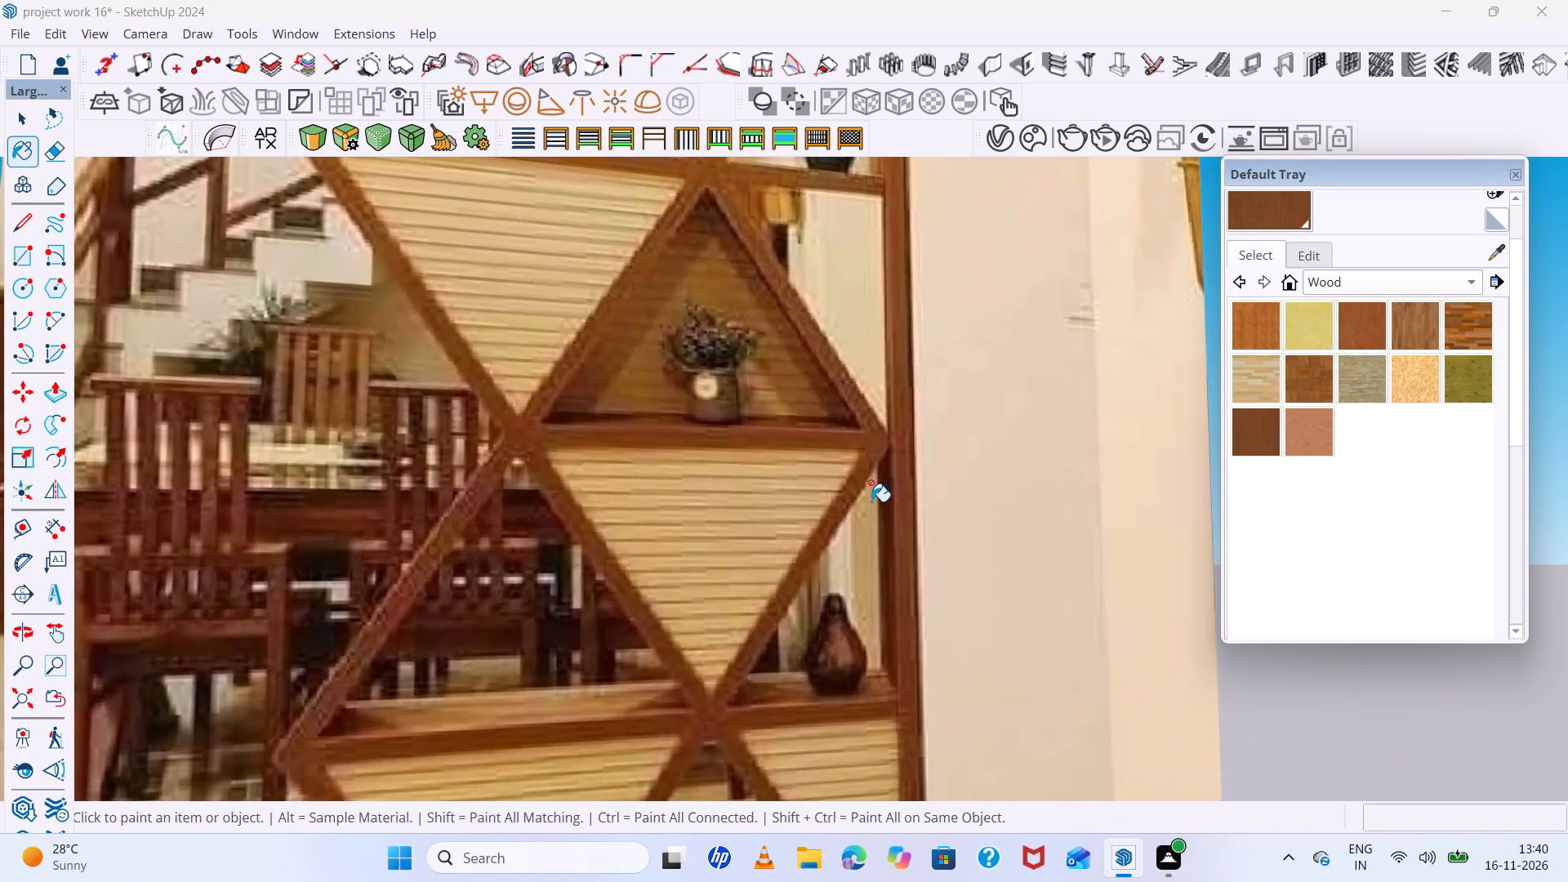
scroll(871, 501, up, 13)
scroll(862, 482, down, 15)
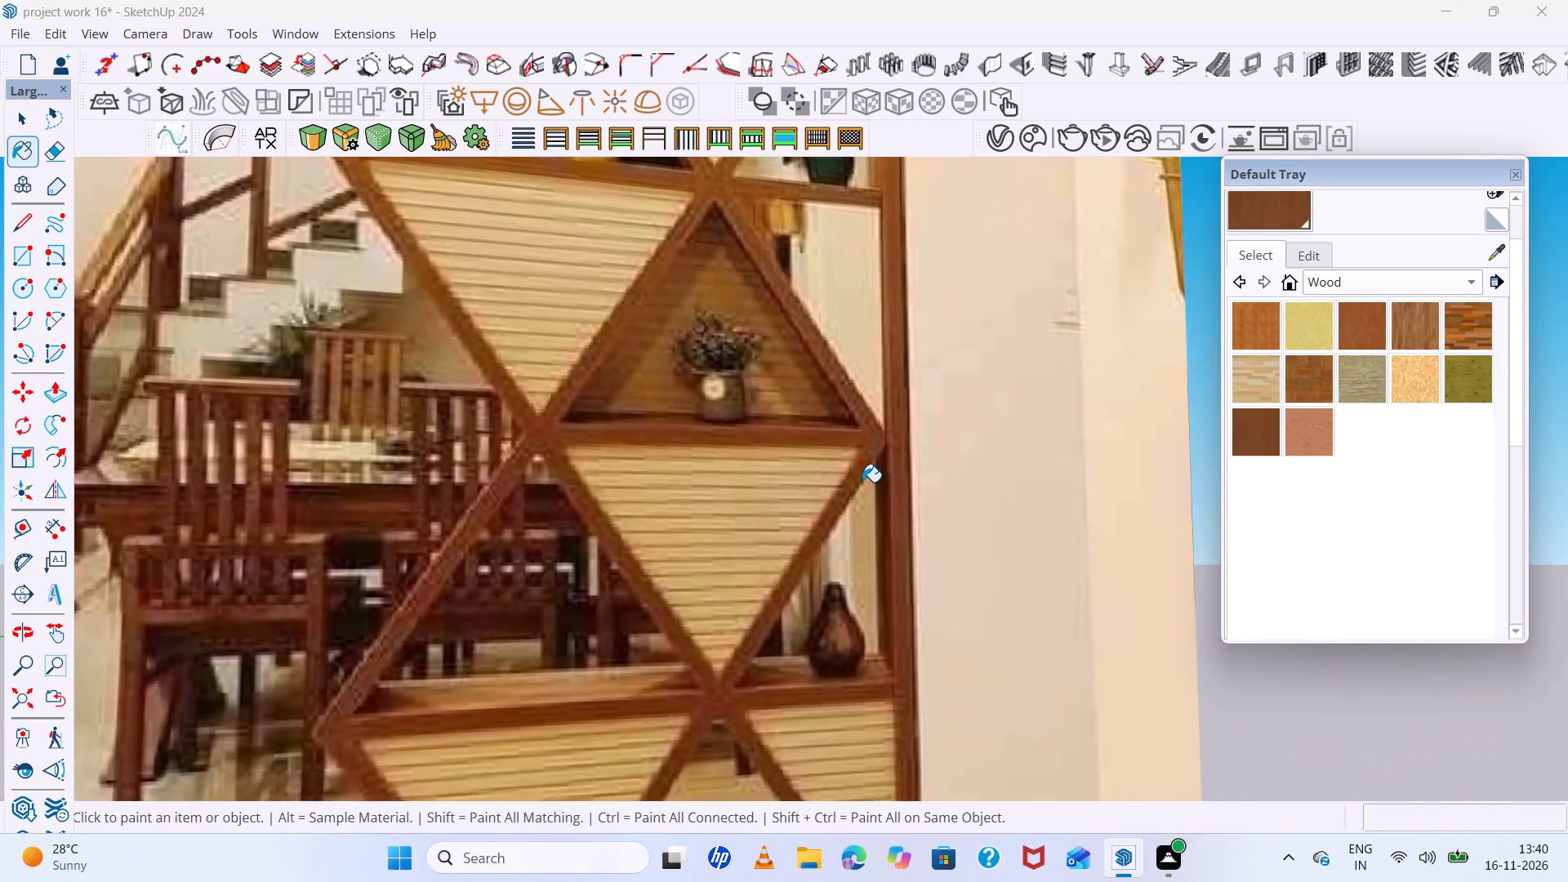
scroll(862, 482, down, 3)
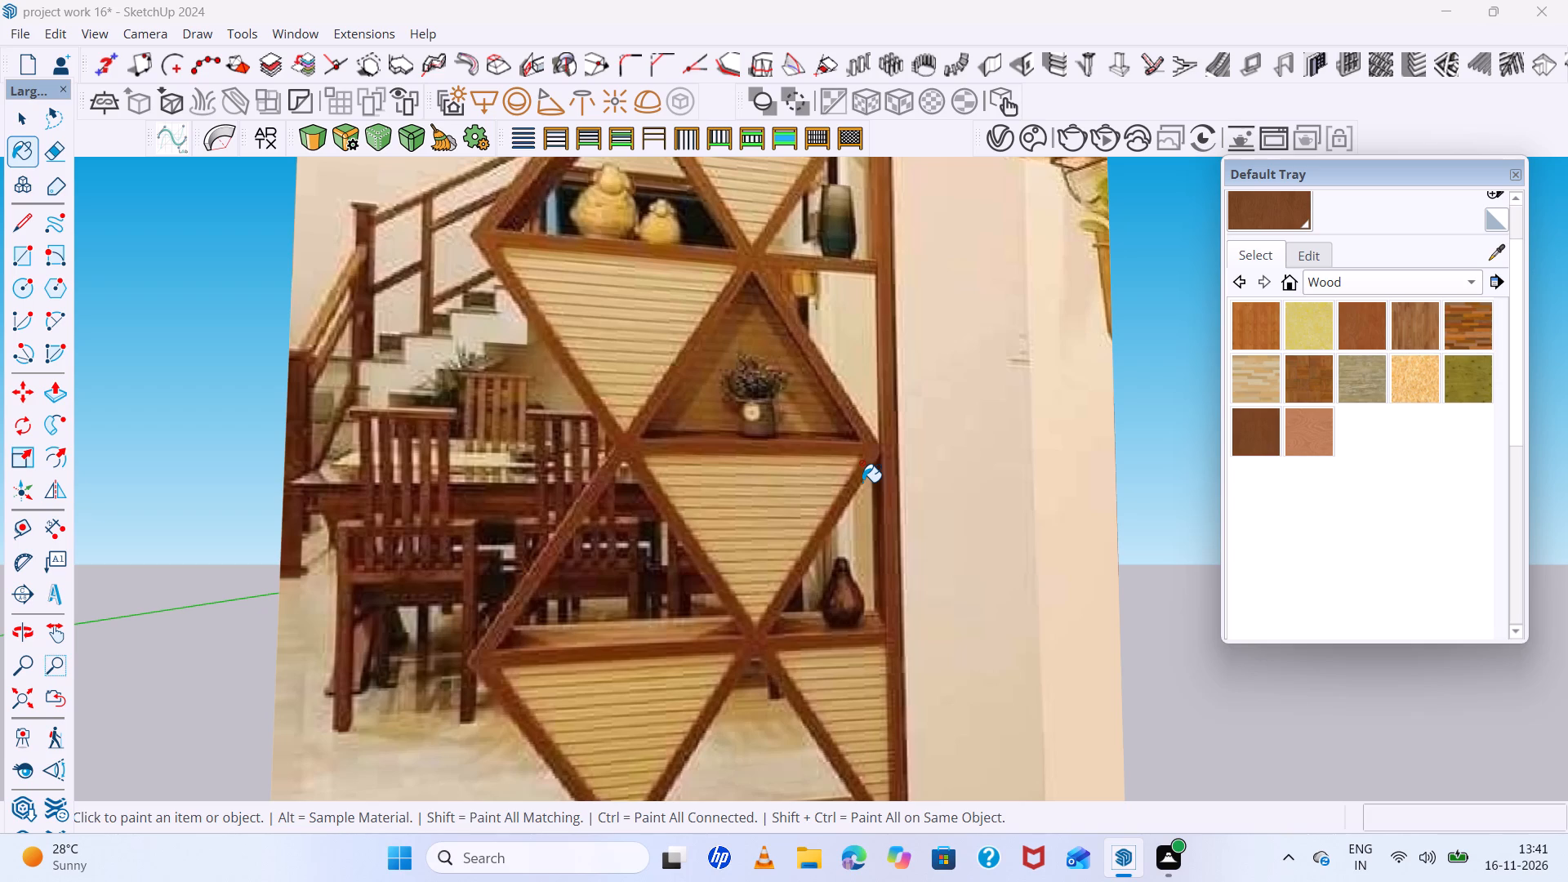
scroll(862, 482, up, 2)
scroll(862, 482, down, 5)
middle_drag(862, 482, 1047, 471)
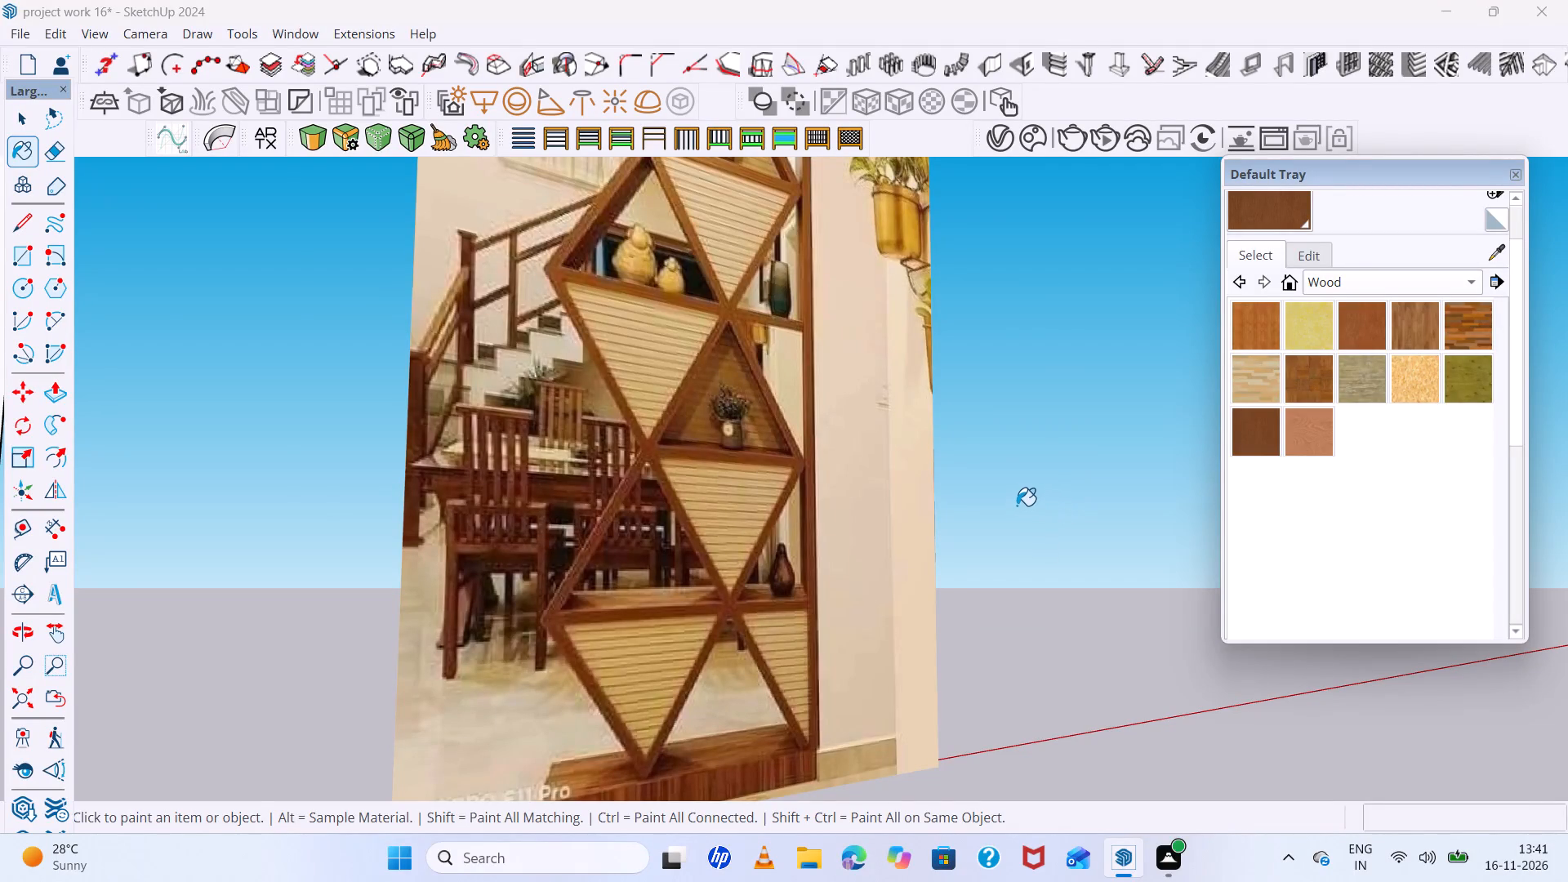
scroll(1014, 504, down, 4)
scroll(1014, 504, up, 4)
scroll(994, 493, down, 5)
scroll(744, 474, down, 5)
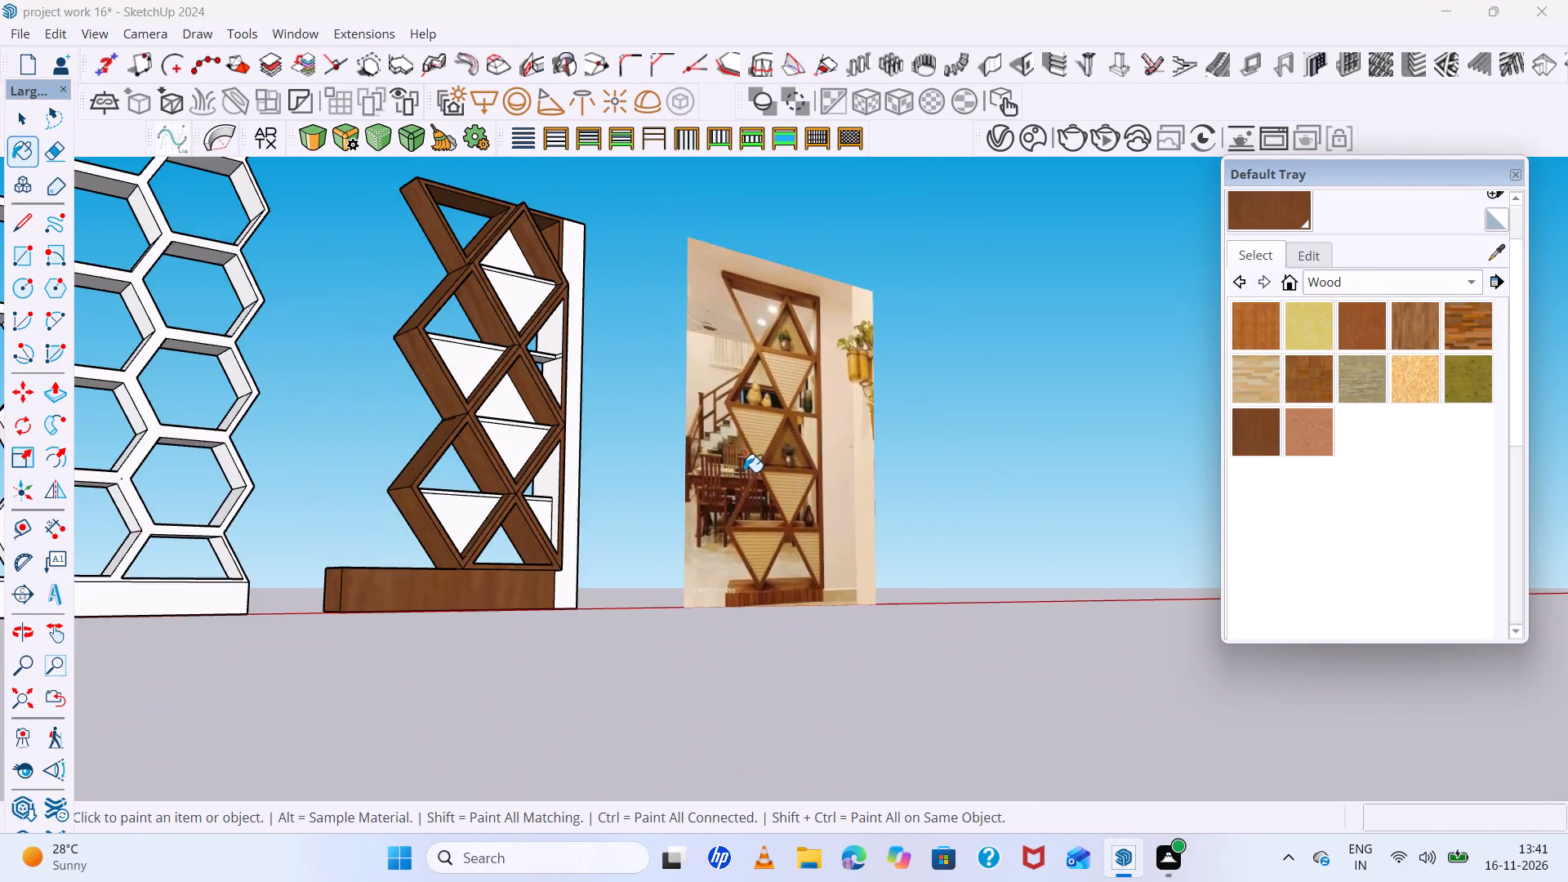
Select the white triangular panel face below the shelf in the partition's lower full diamond.
middle_drag(744, 471, 457, 539)
scroll(605, 444, up, 14)
scroll(572, 403, down, 7)
middle_drag(569, 403, 620, 411)
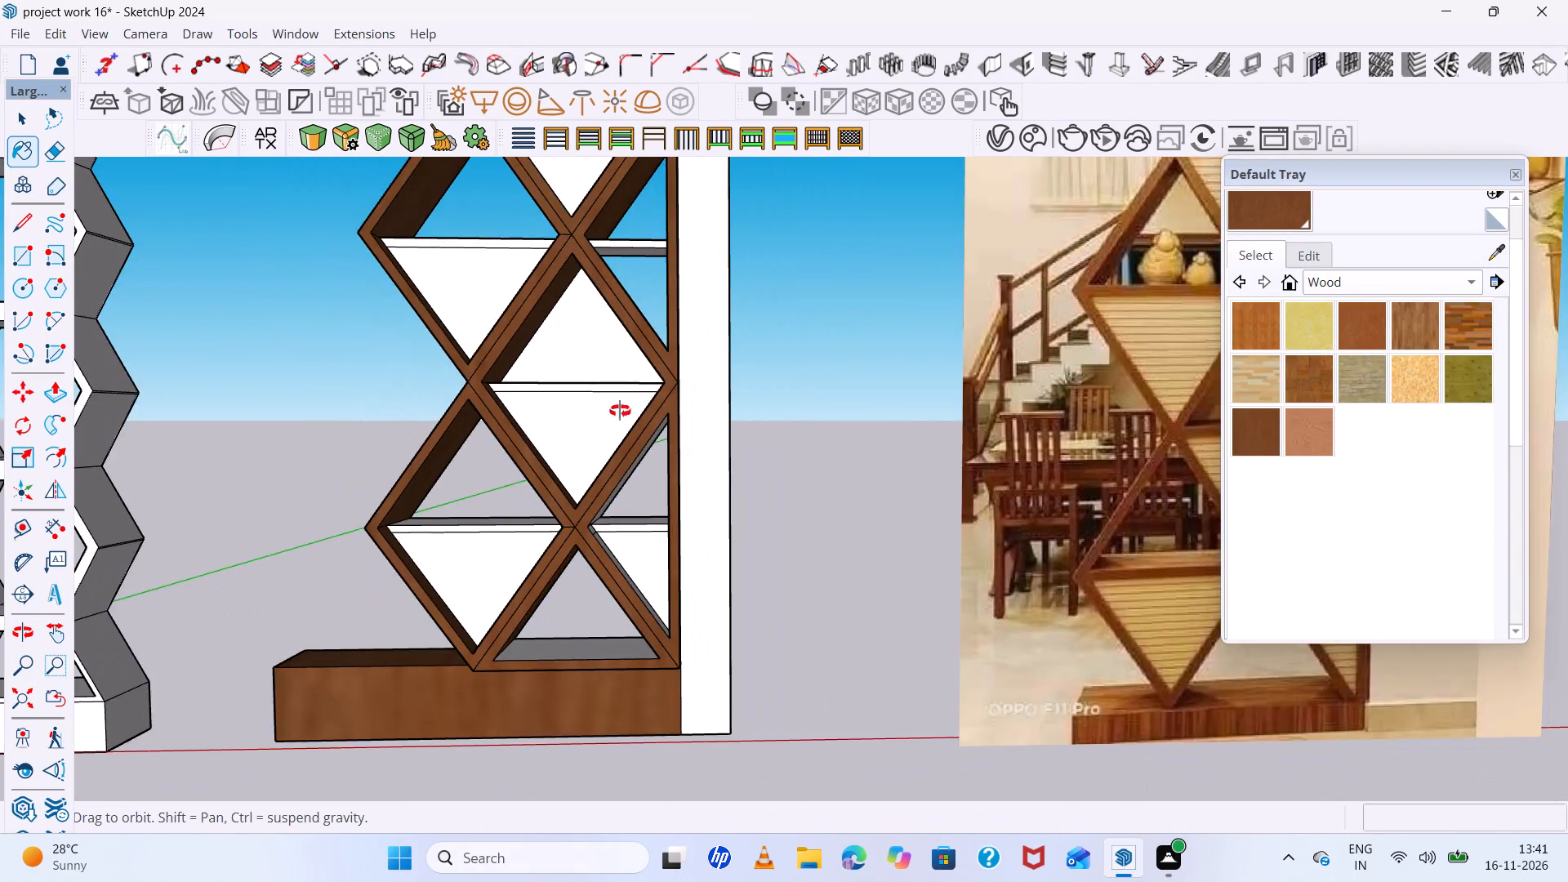
middle_drag(620, 411, 623, 415)
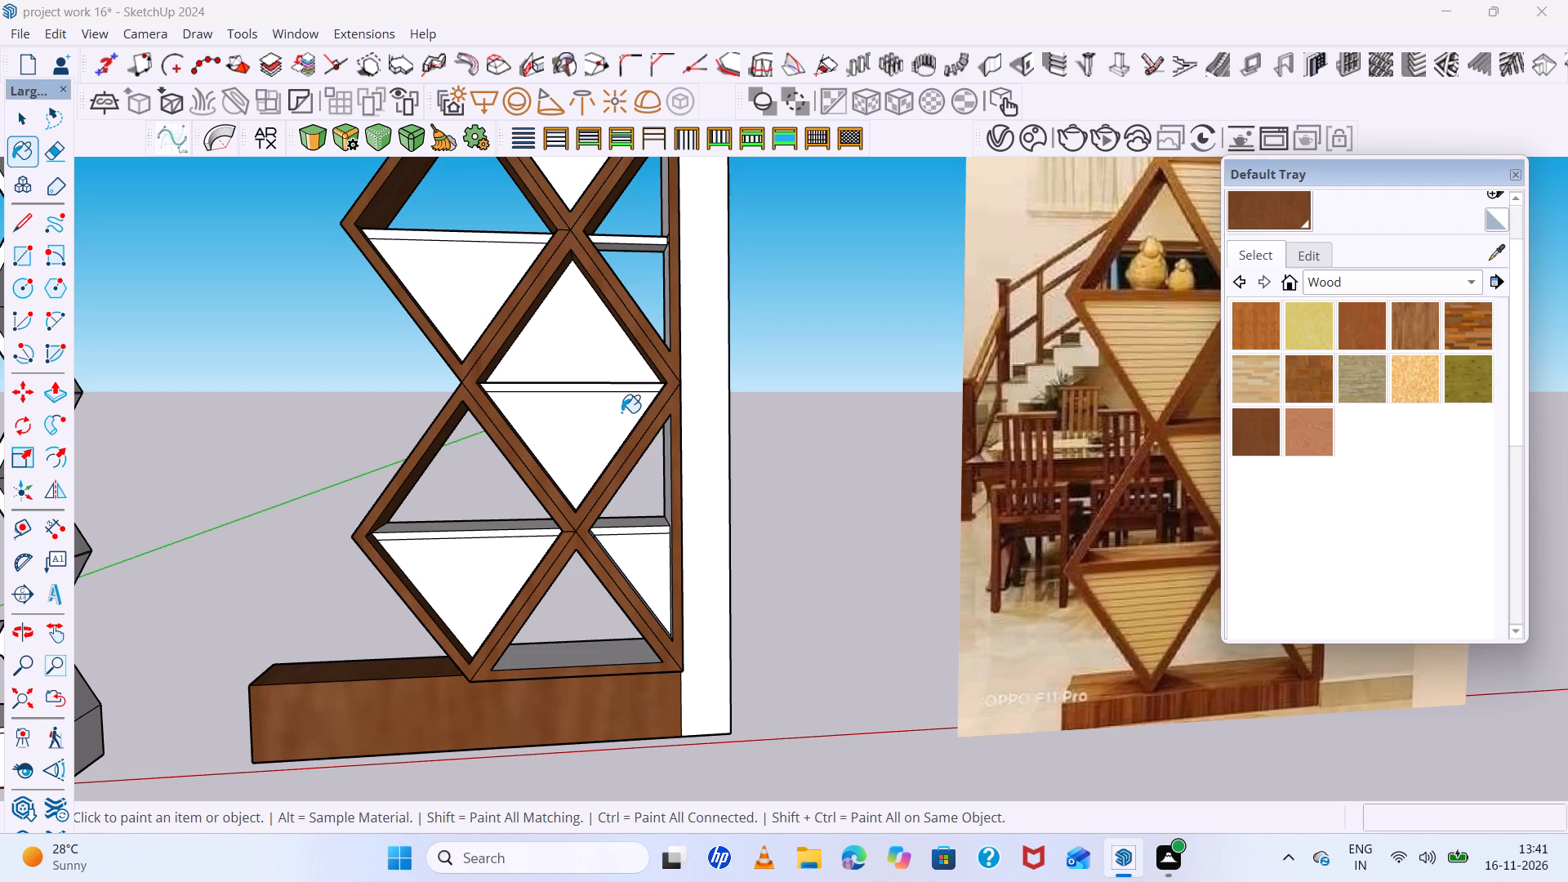
scroll(623, 443, up, 12)
middle_drag(559, 390, 462, 415)
key(space)
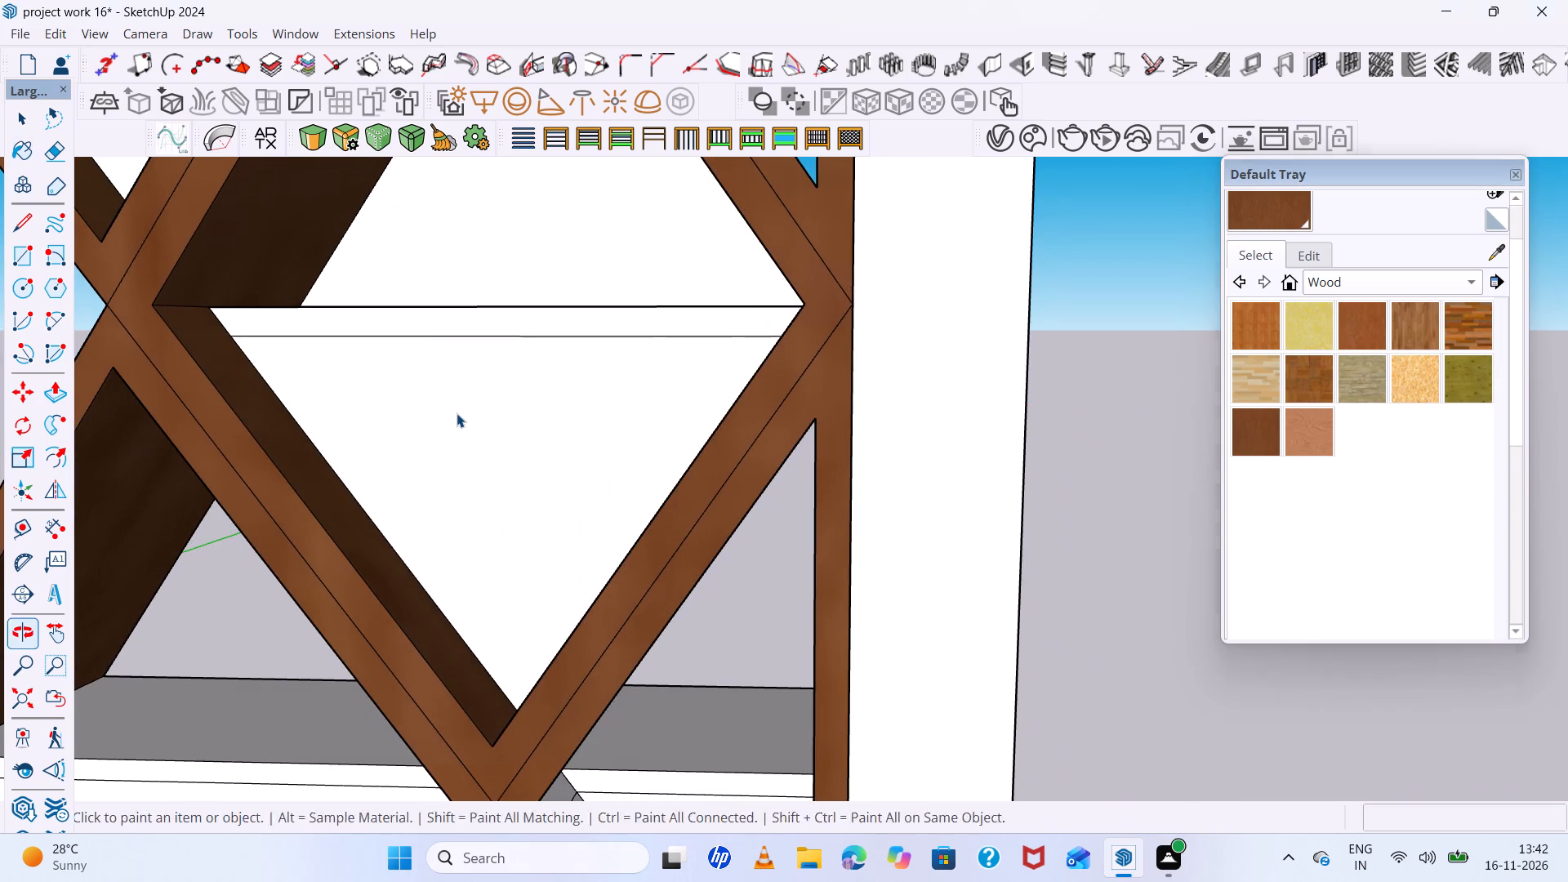
click(457, 413)
Compare the selected triangular panel and its neighbouring infill panels with the slatted panels in the reference photo.
scroll(457, 406, down, 6)
middle_drag(457, 404, 503, 399)
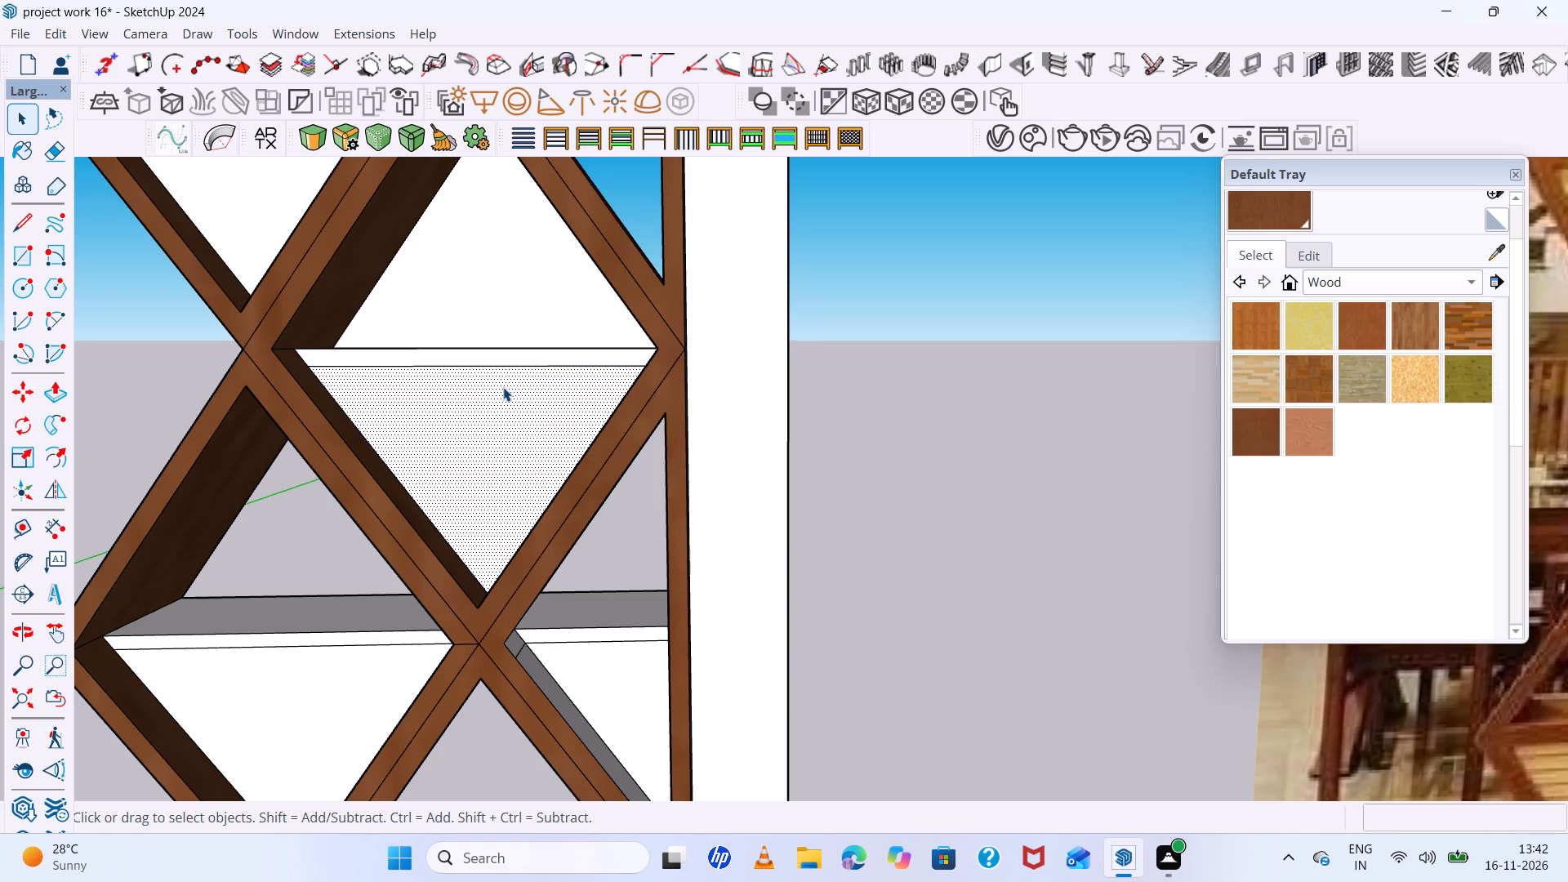
scroll(503, 387, down, 5)
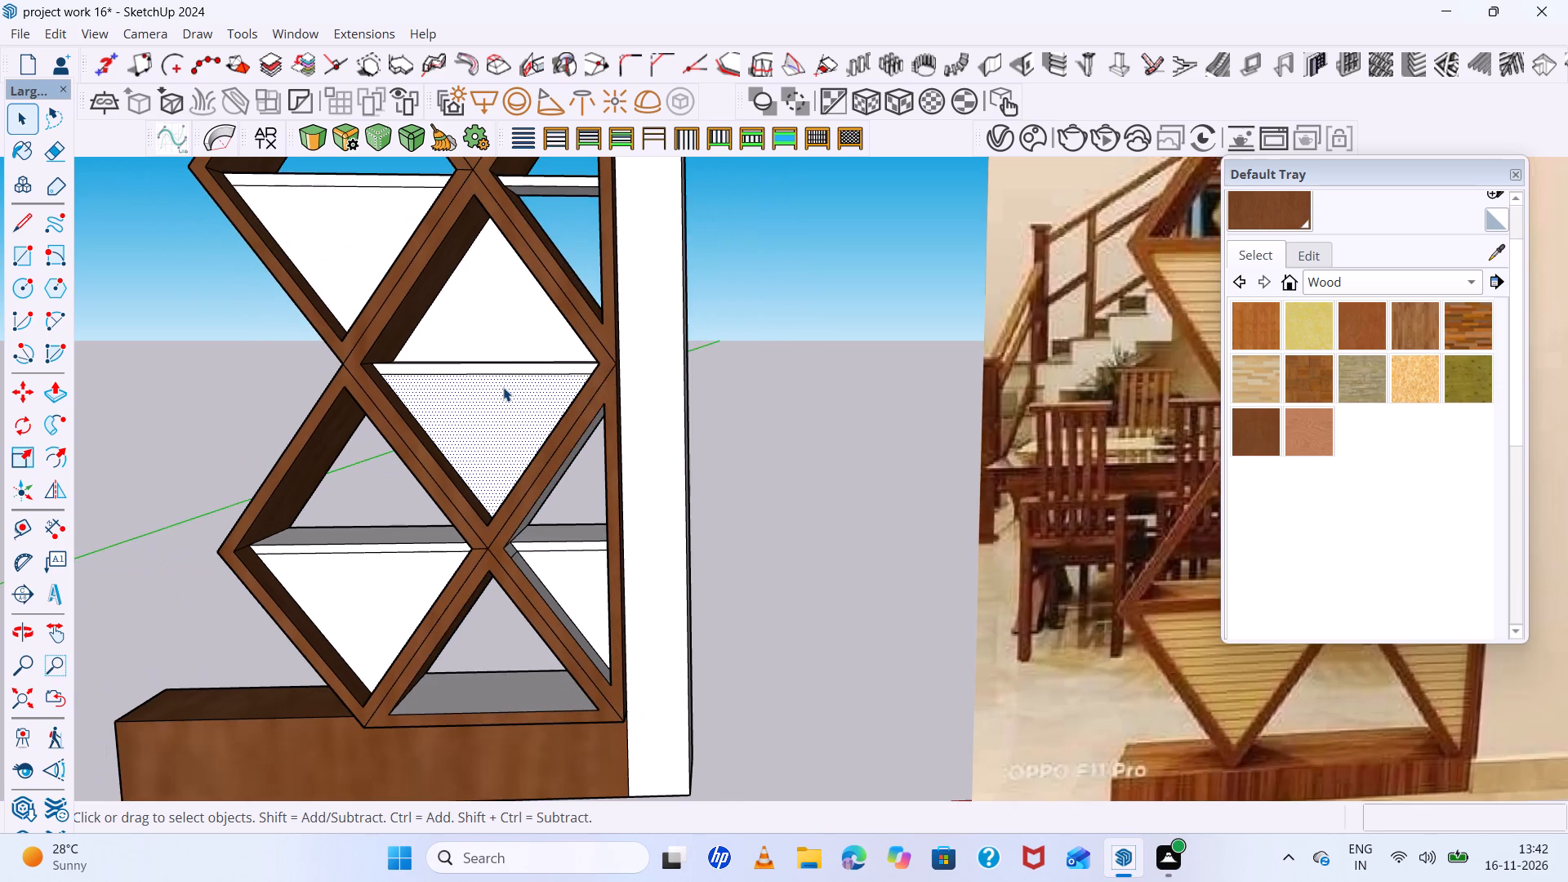
middle_drag(558, 387, 536, 381)
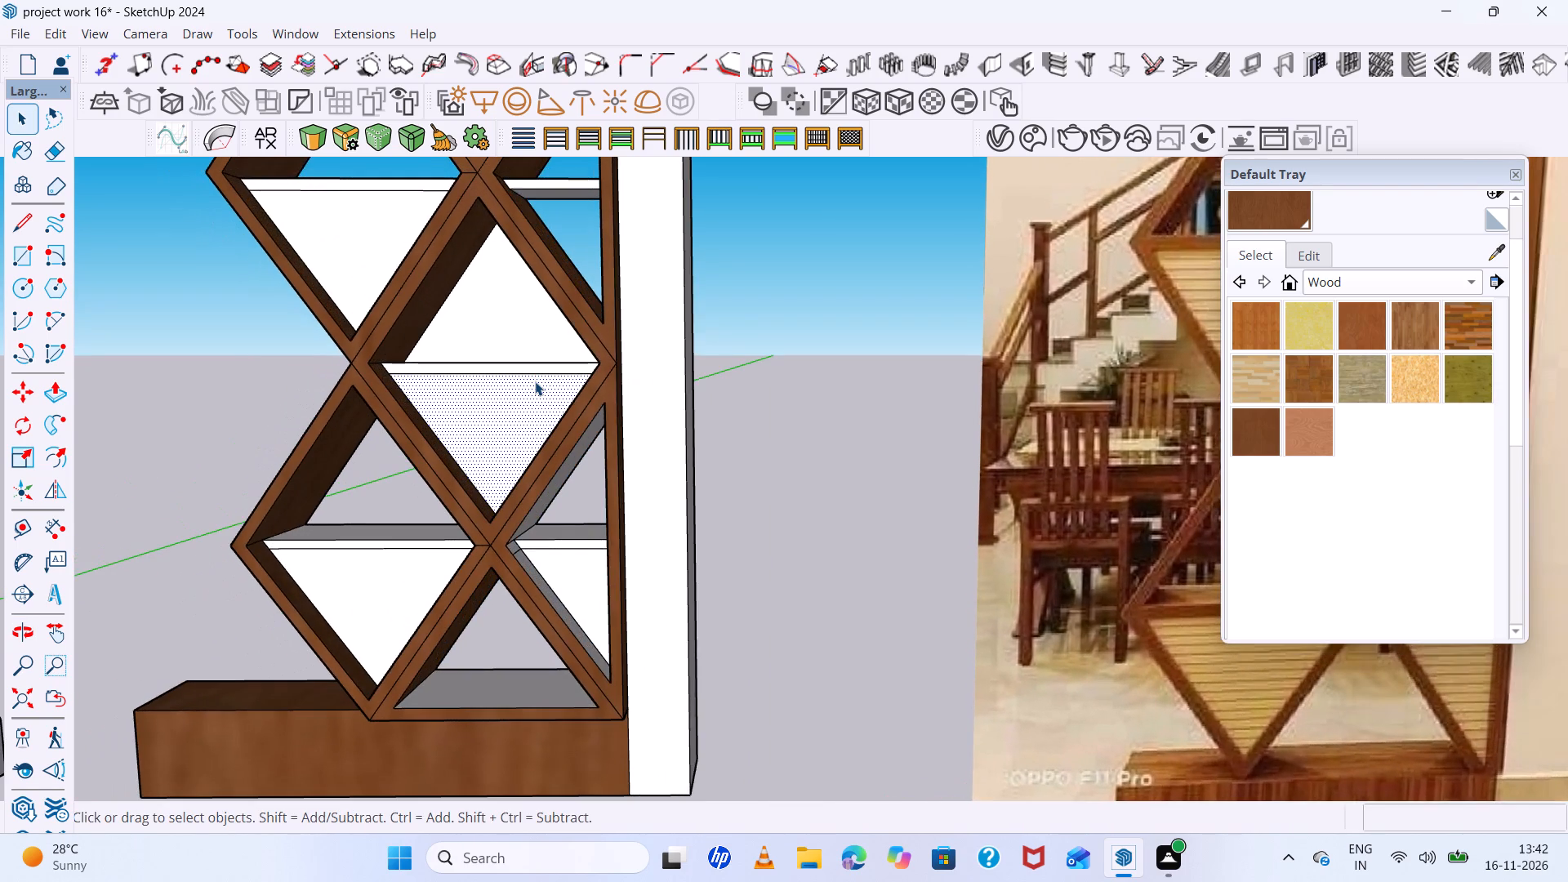
scroll(535, 381, down, 6)
scroll(535, 381, up, 5)
scroll(535, 381, down, 5)
middle_drag(536, 377, 557, 349)
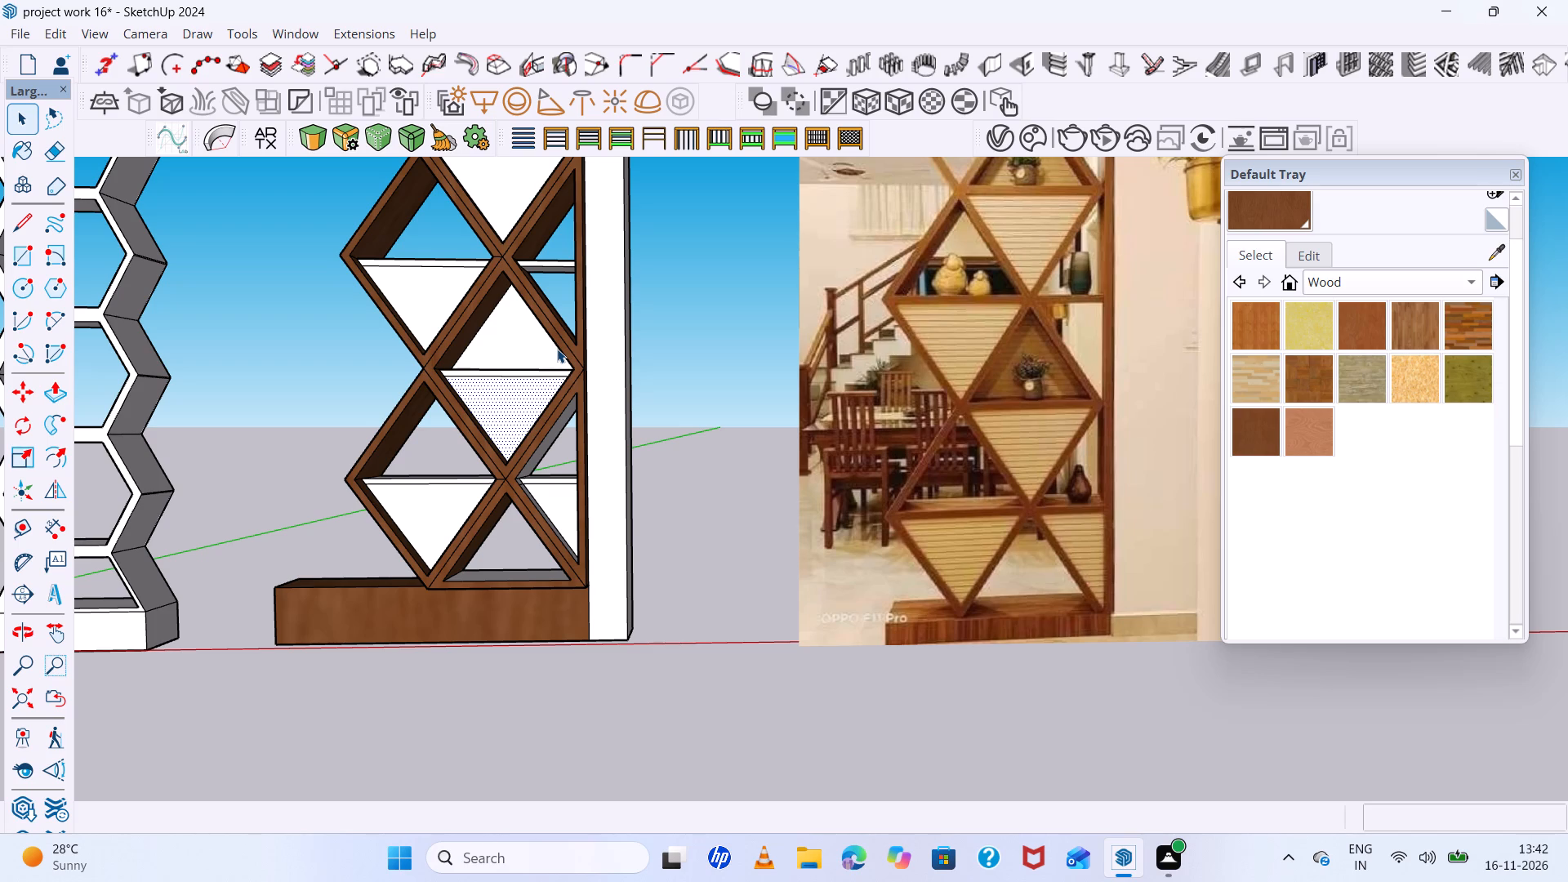
scroll(557, 349, up, 4)
scroll(557, 349, down, 4)
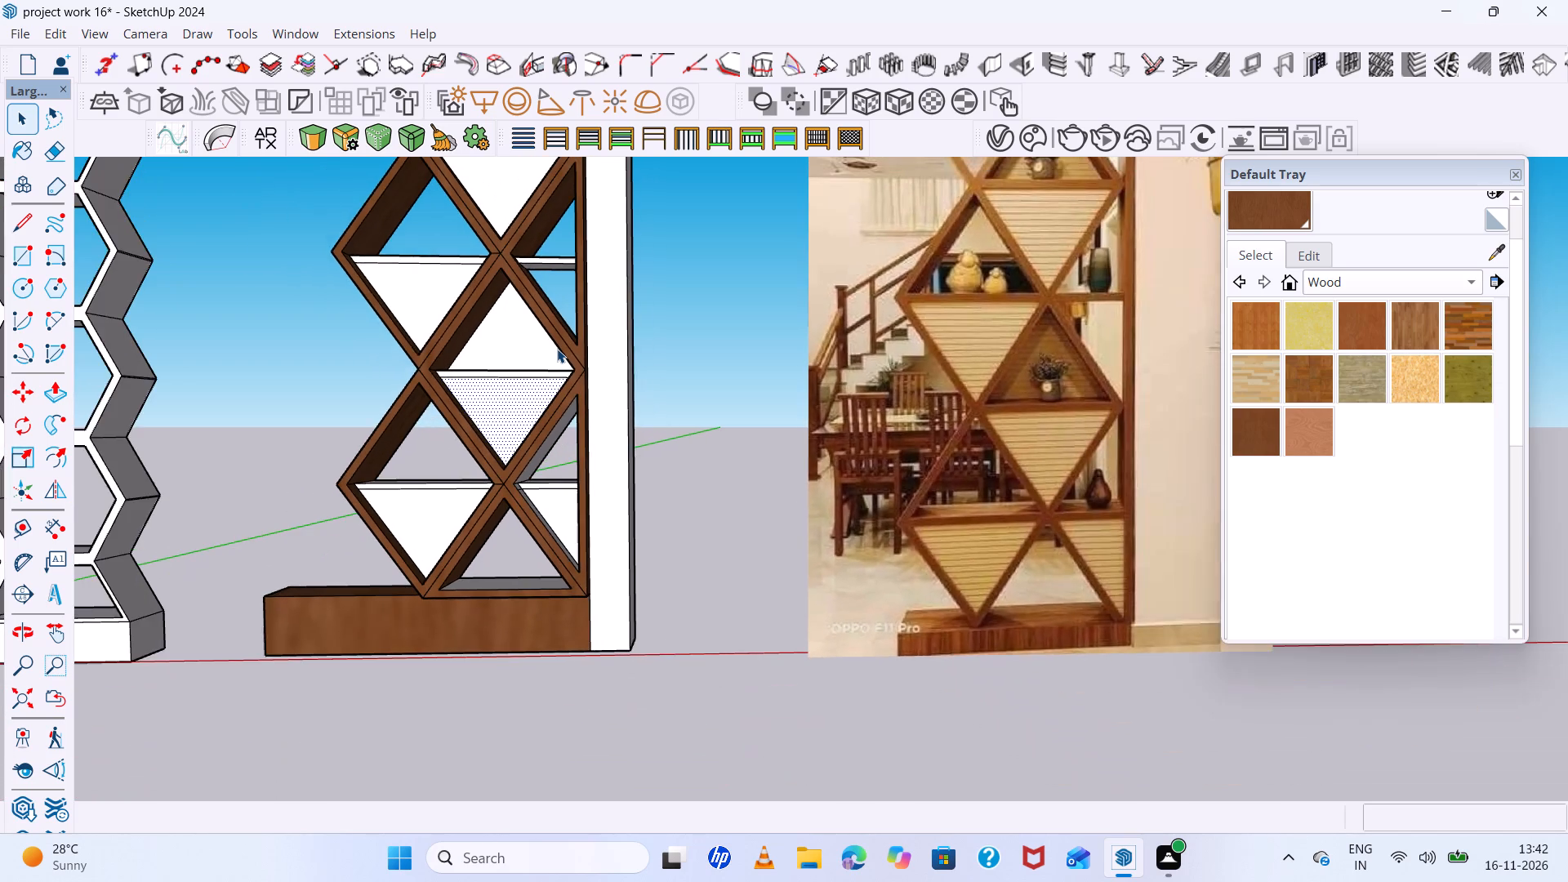
middle_drag(557, 349, 595, 347)
scroll(595, 347, up, 4)
scroll(595, 347, down, 4)
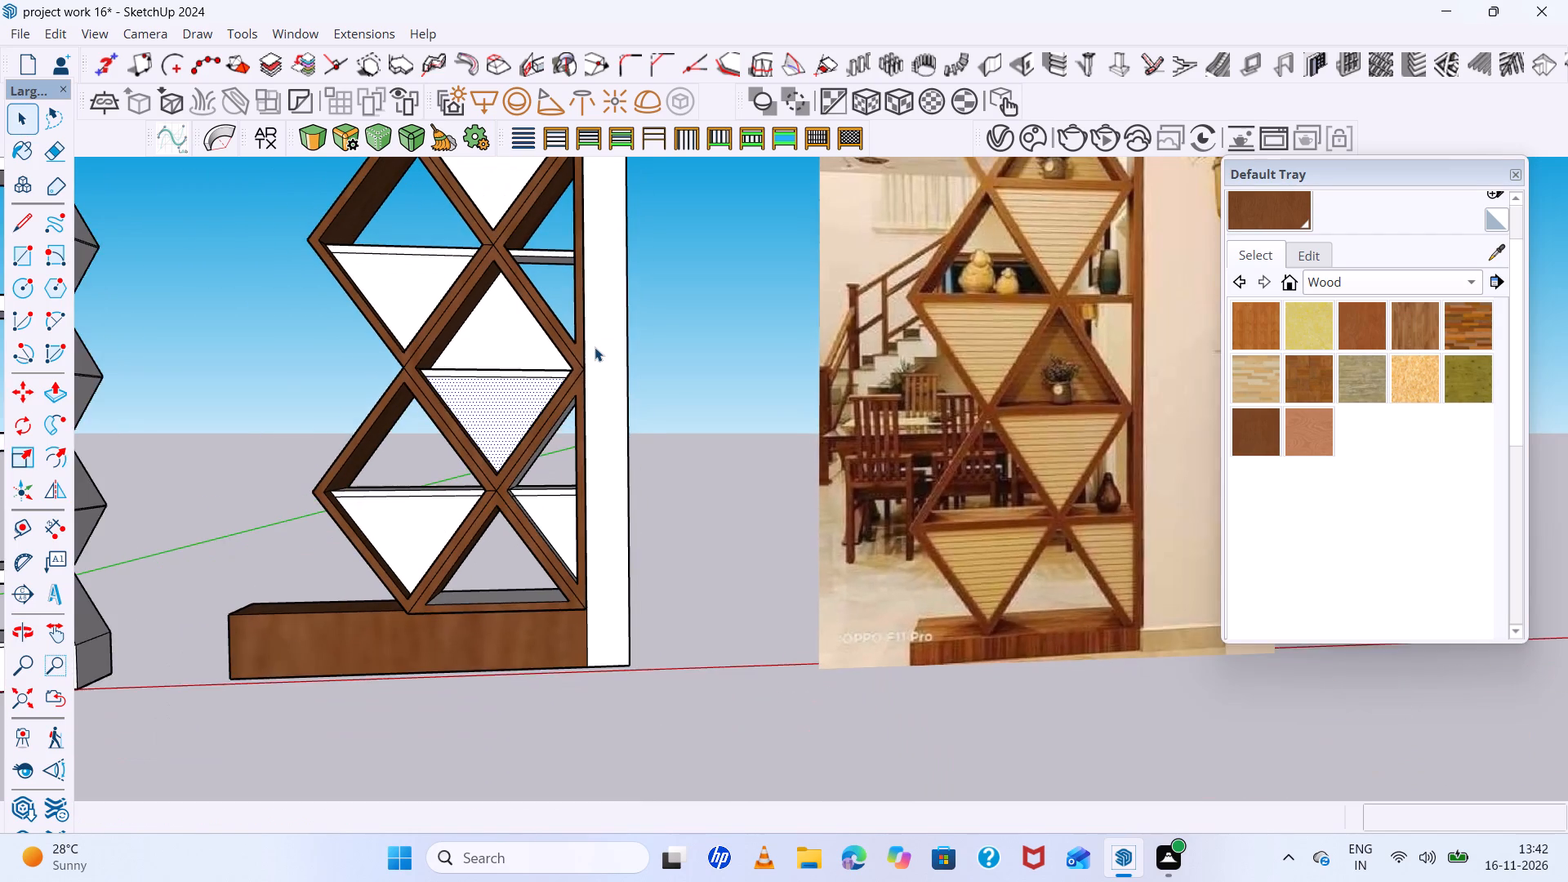
middle_drag(635, 340, 681, 335)
scroll(680, 332, up, 4)
scroll(679, 332, down, 4)
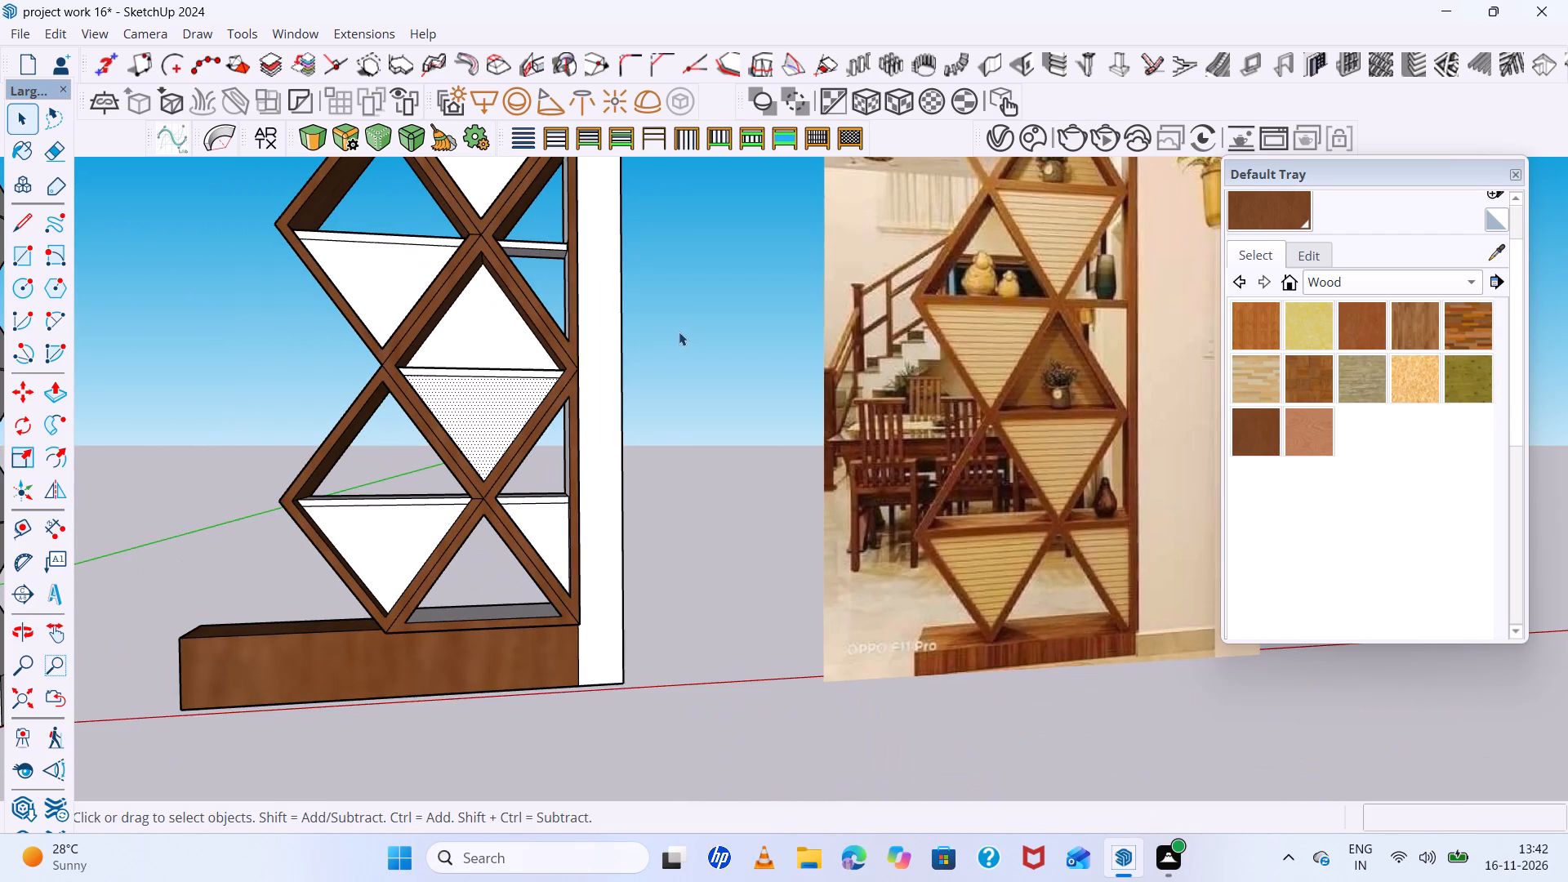
scroll(679, 332, up, 3)
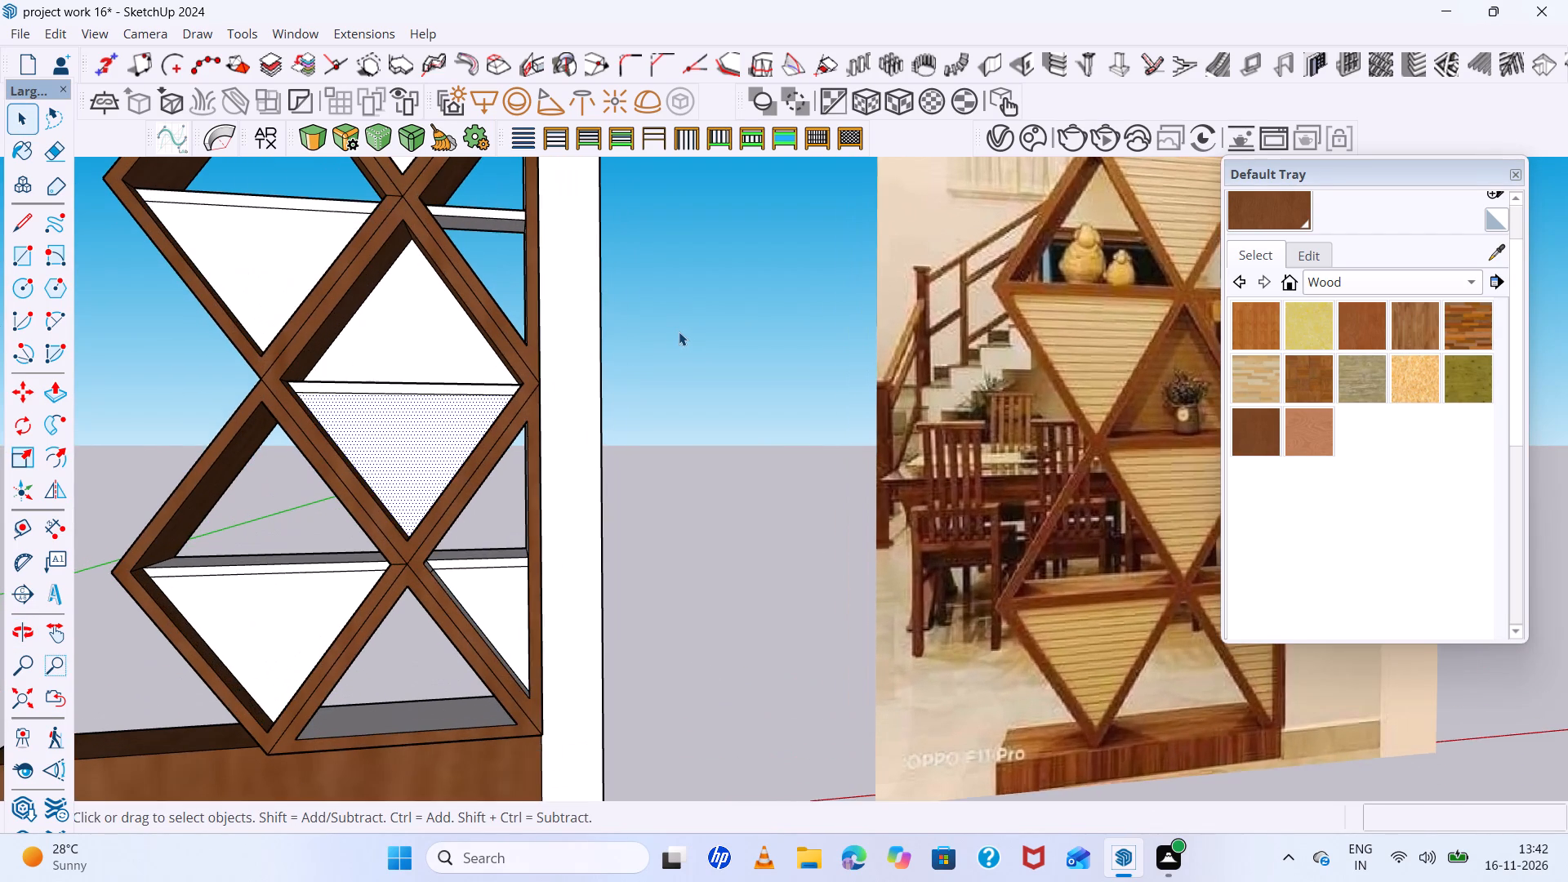
middle_drag(679, 332, 747, 332)
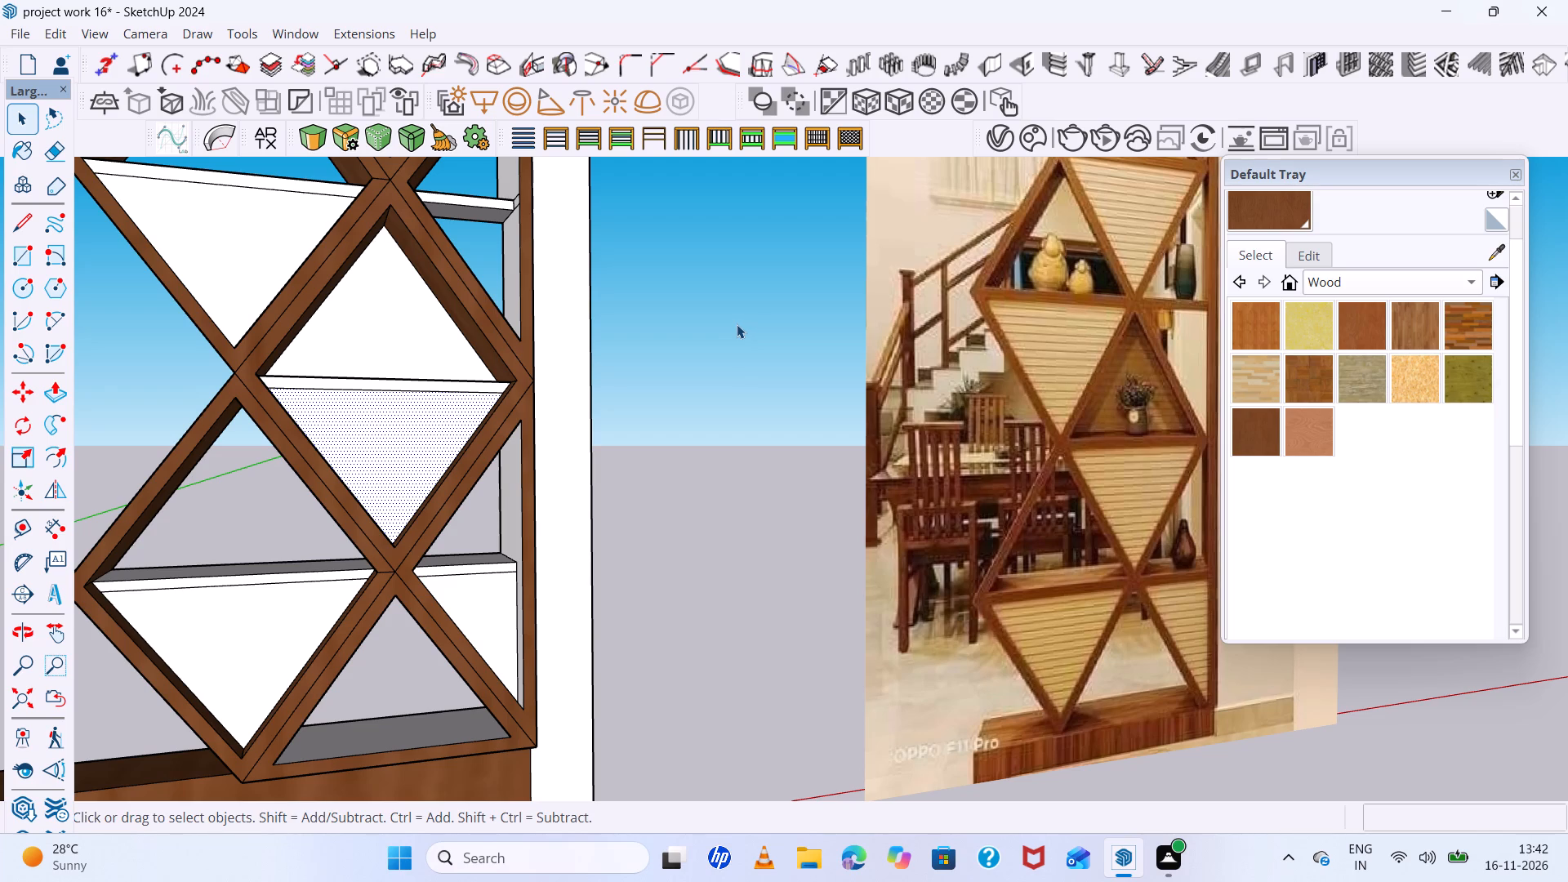
scroll(709, 318, down, 10)
middle_drag(704, 316, 612, 376)
scroll(598, 364, up, 7)
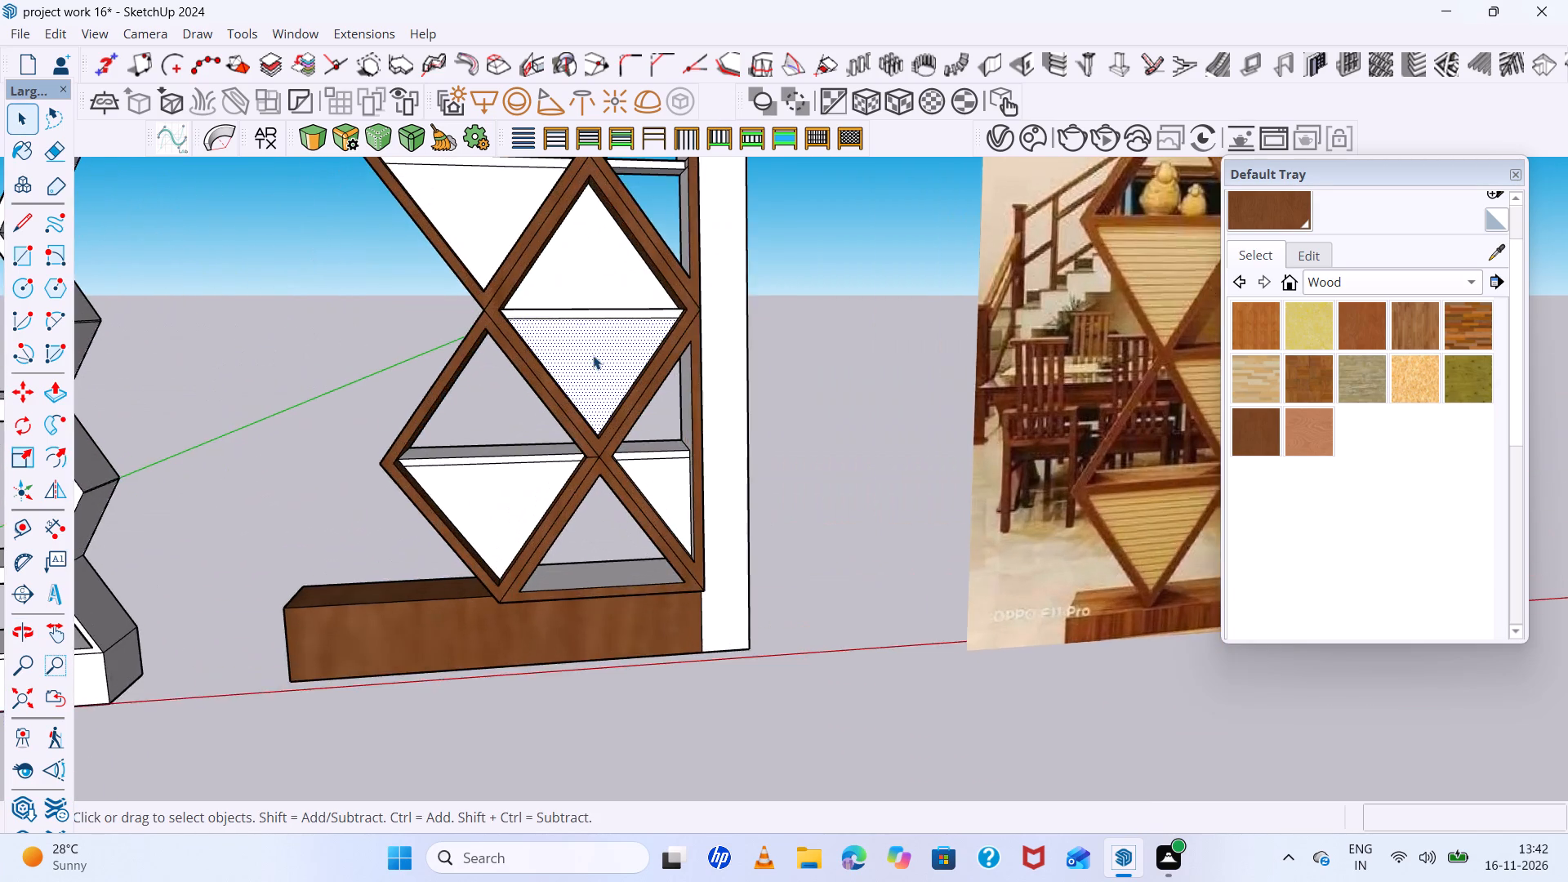
scroll(593, 355, down, 5)
scroll(987, 406, up, 11)
scroll(985, 404, down, 6)
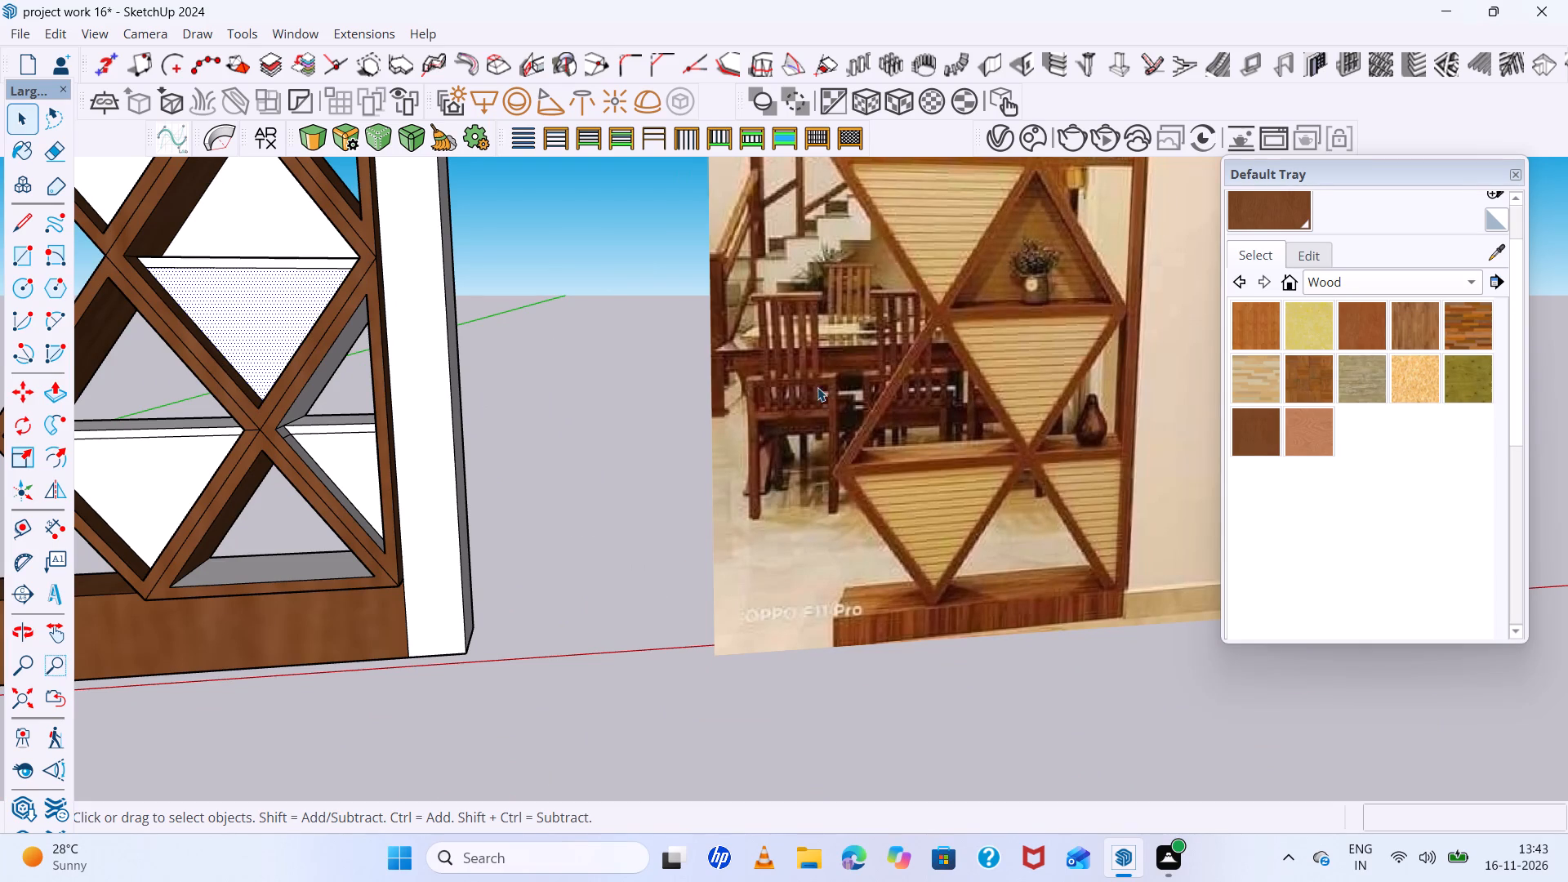
scroll(911, 407, down, 5)
scroll(577, 386, up, 10)
scroll(470, 328, up, 1)
scroll(470, 328, down, 1)
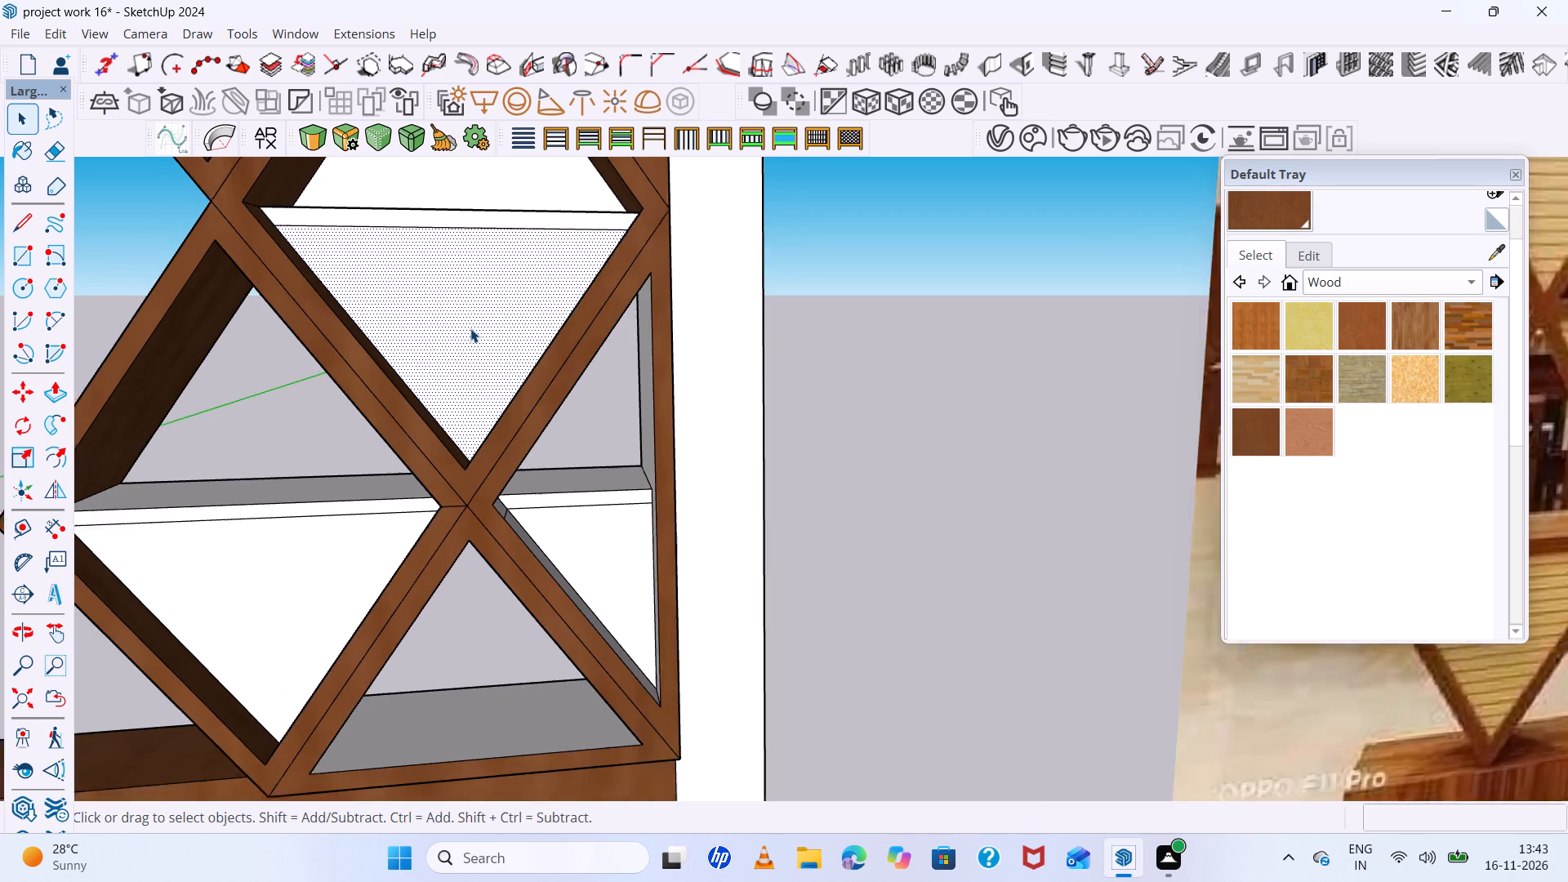
scroll(470, 328, down, 7)
scroll(599, 344, down, 4)
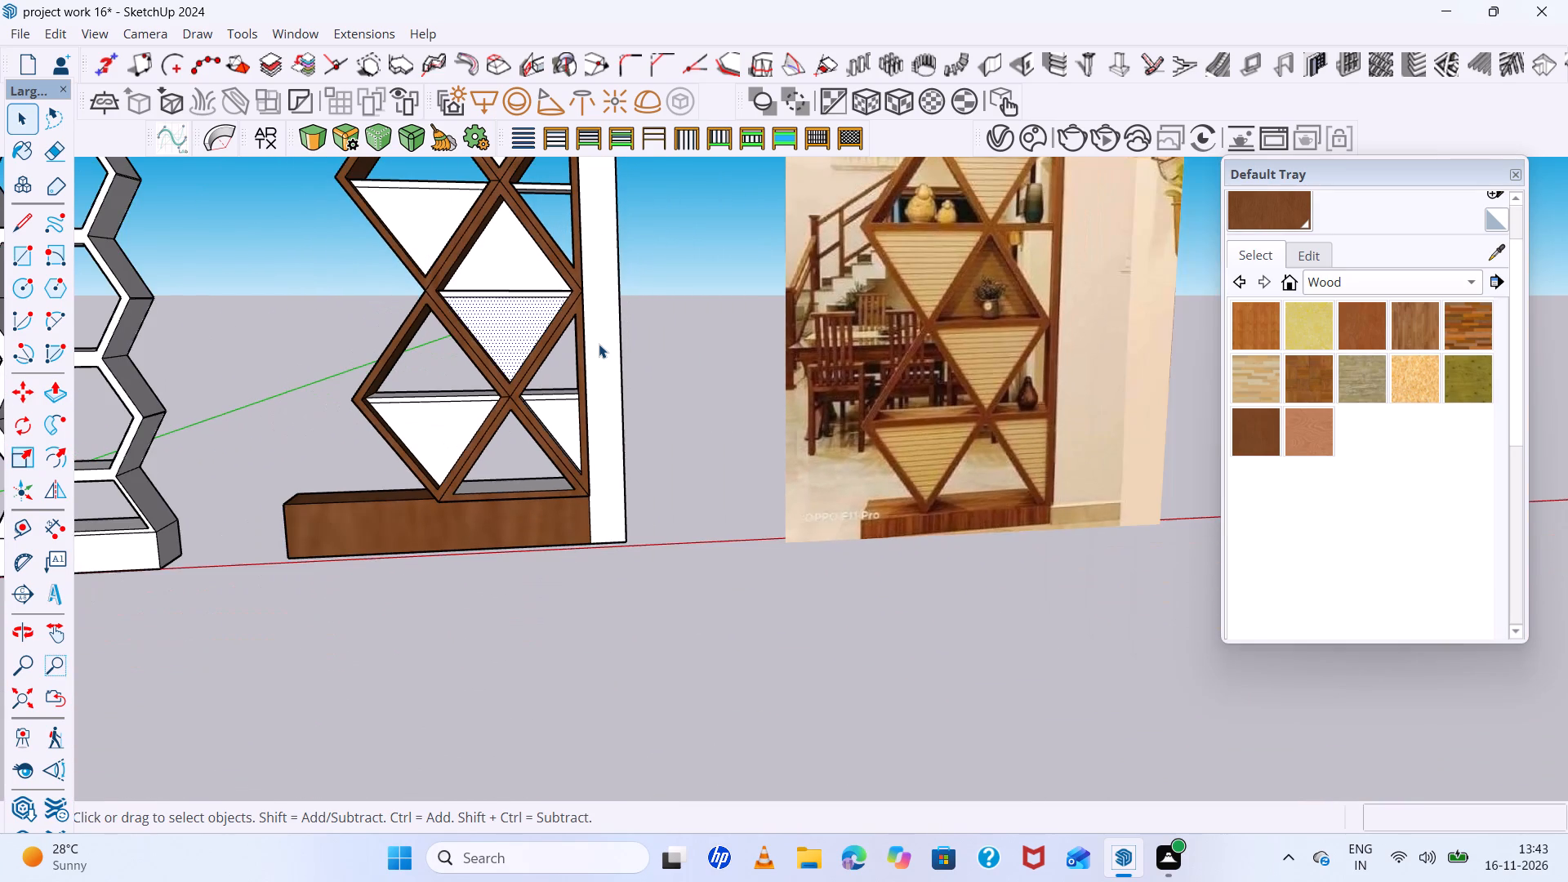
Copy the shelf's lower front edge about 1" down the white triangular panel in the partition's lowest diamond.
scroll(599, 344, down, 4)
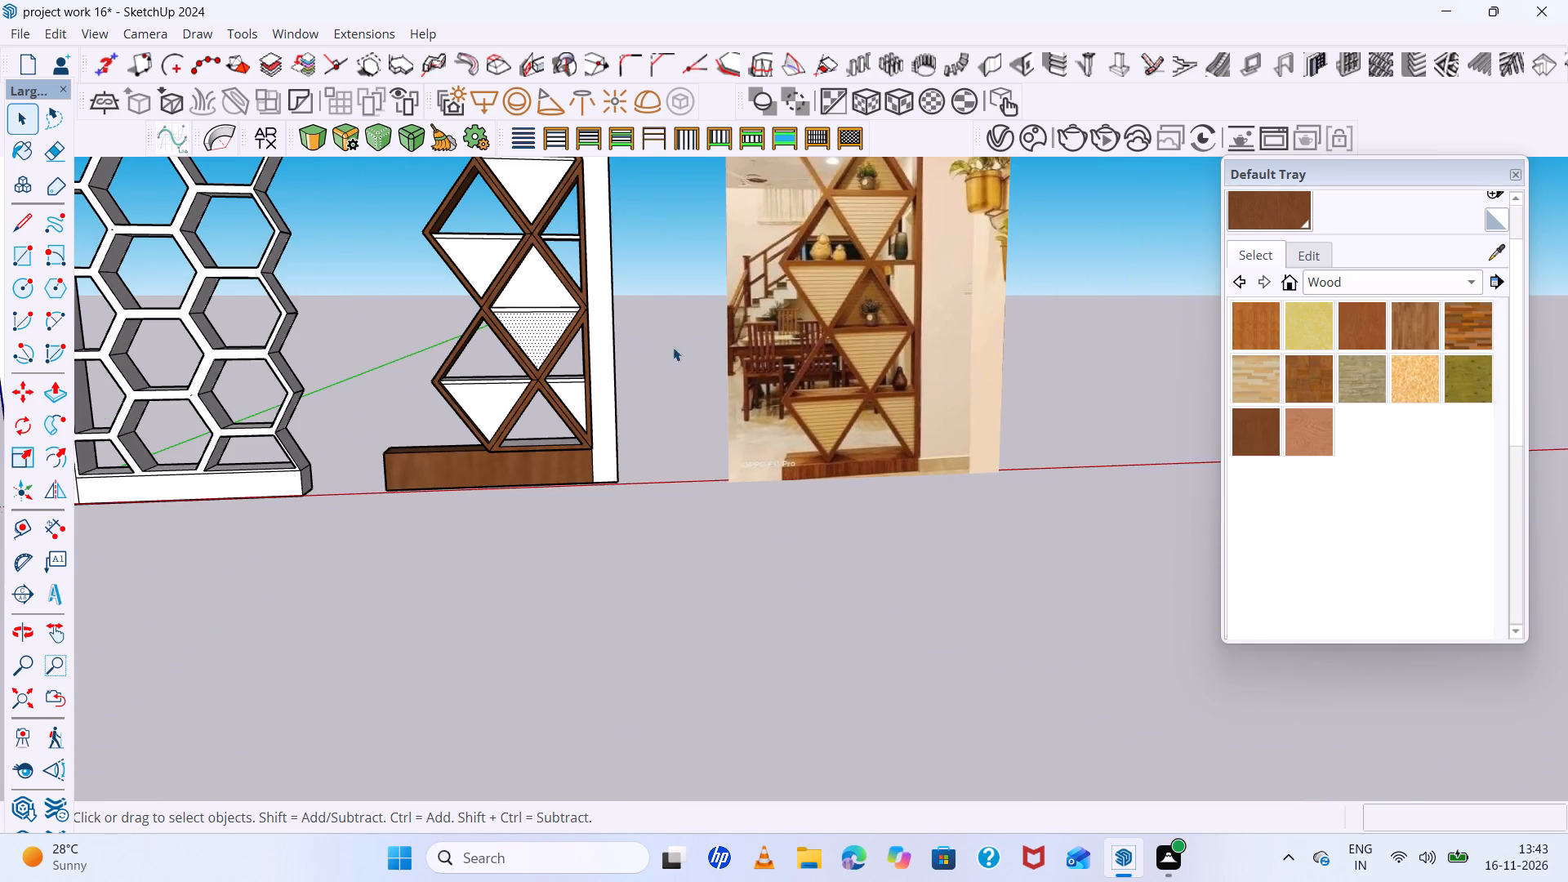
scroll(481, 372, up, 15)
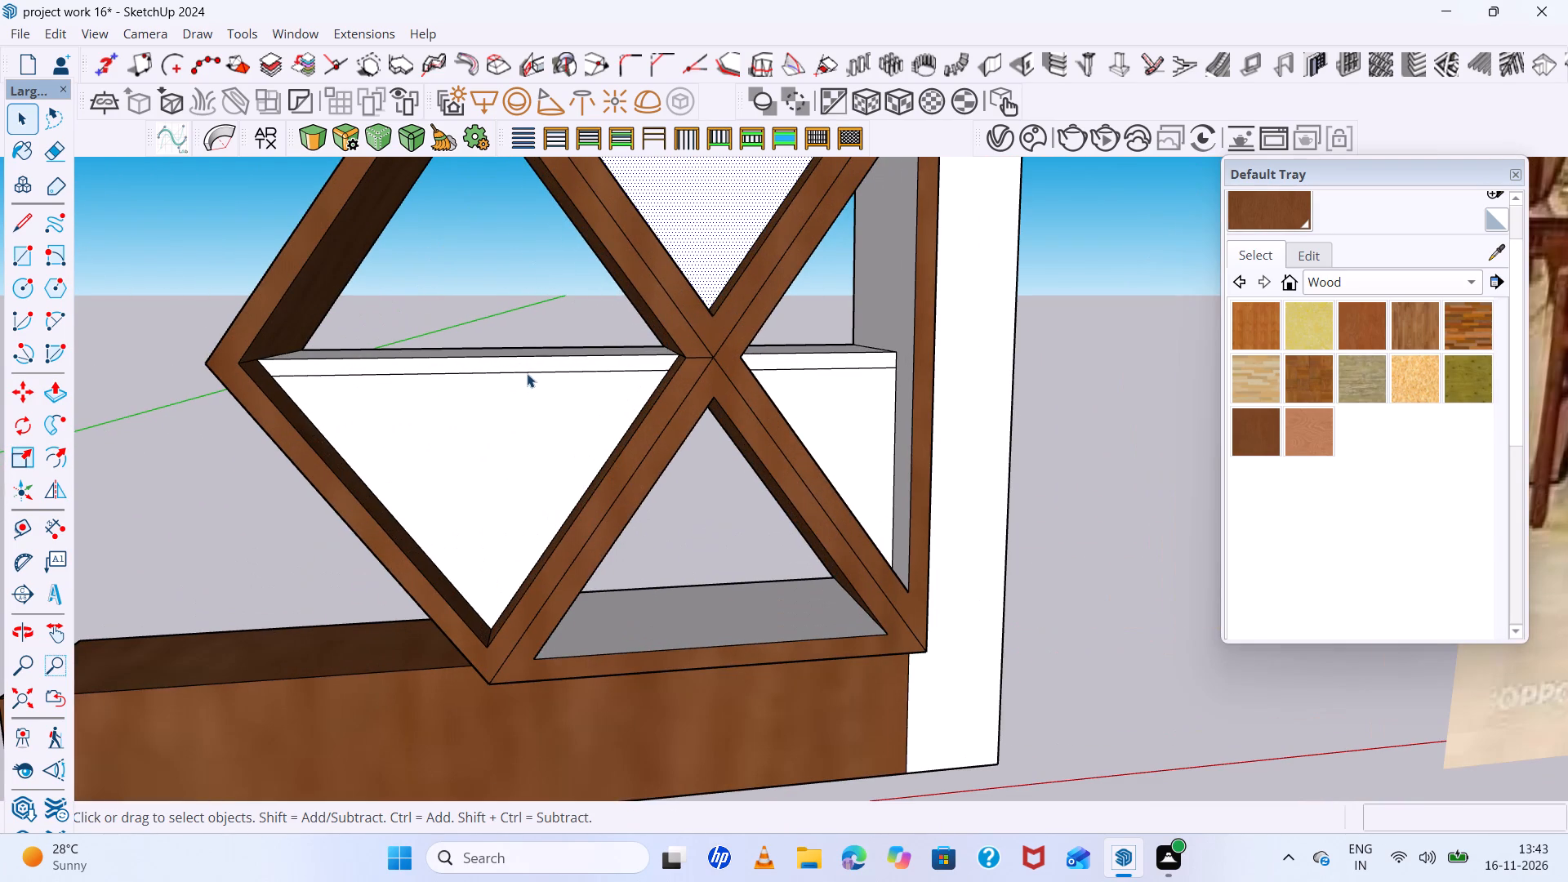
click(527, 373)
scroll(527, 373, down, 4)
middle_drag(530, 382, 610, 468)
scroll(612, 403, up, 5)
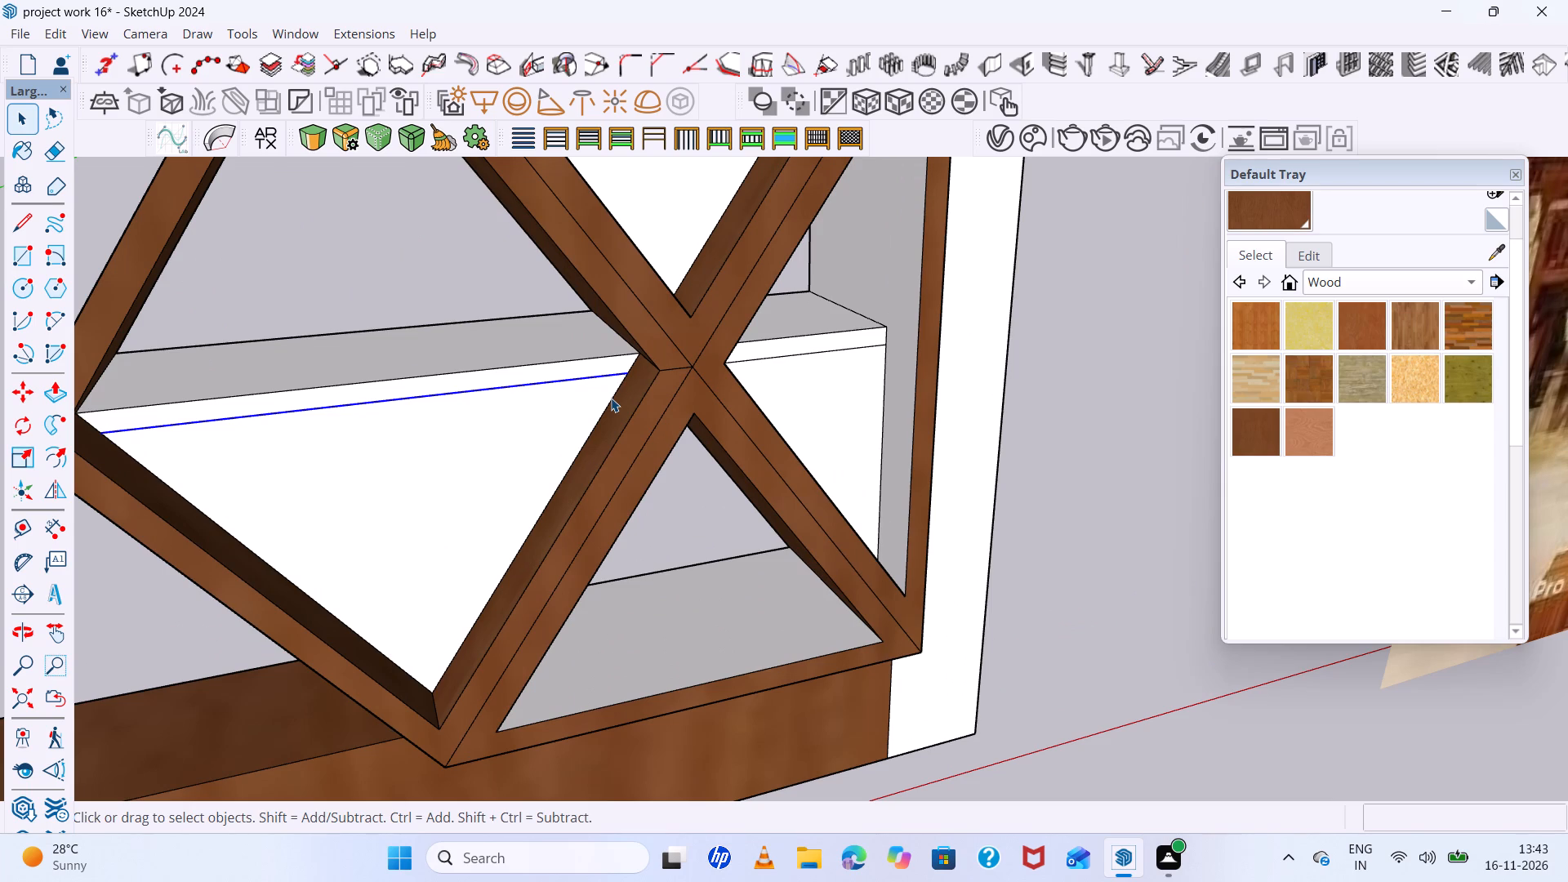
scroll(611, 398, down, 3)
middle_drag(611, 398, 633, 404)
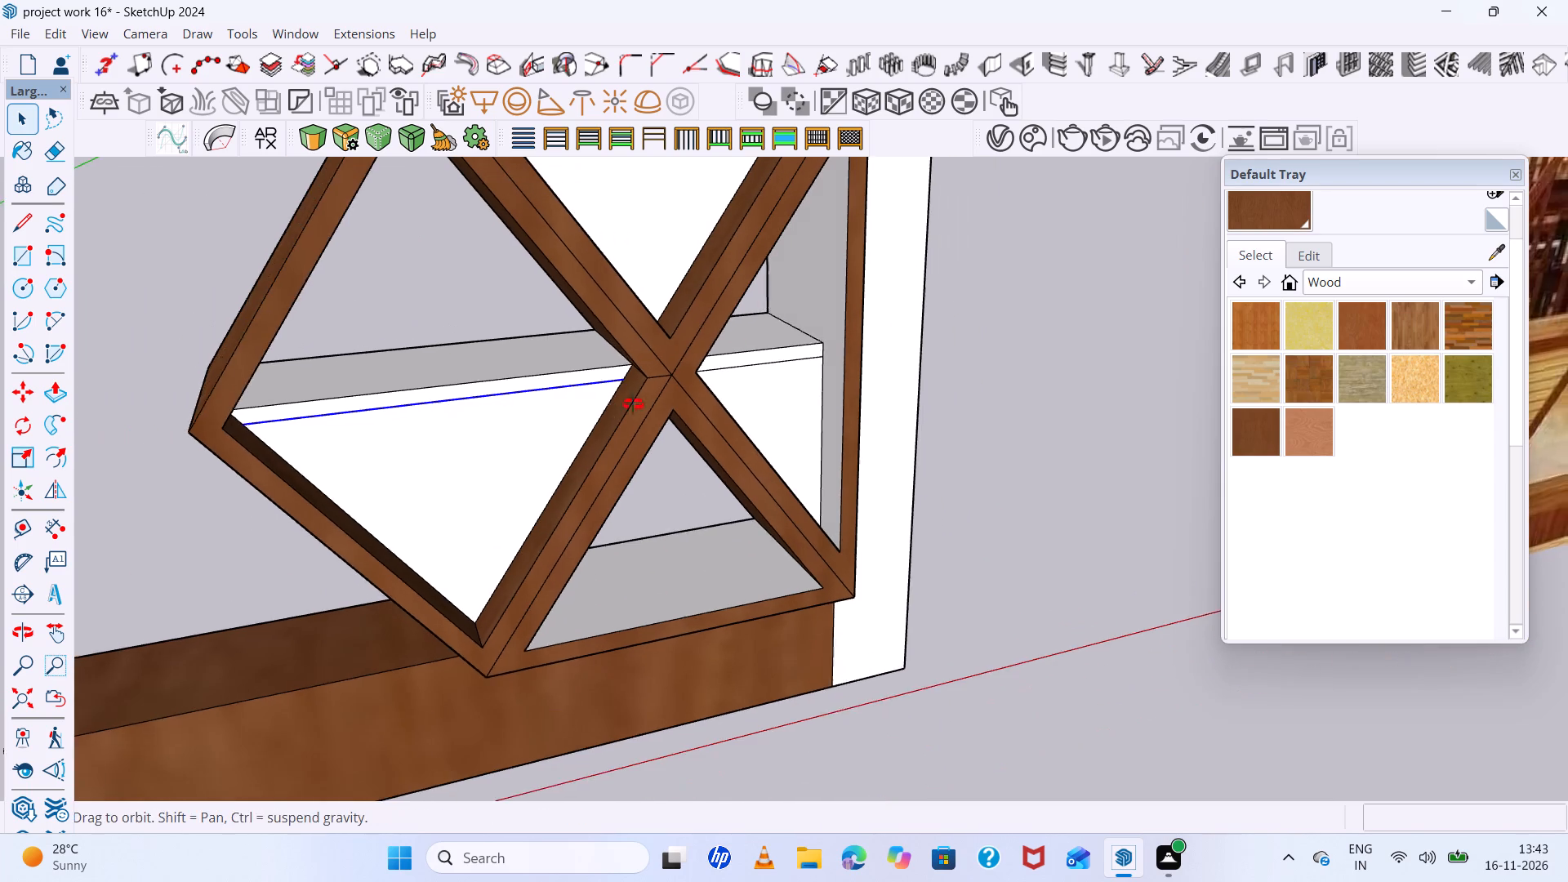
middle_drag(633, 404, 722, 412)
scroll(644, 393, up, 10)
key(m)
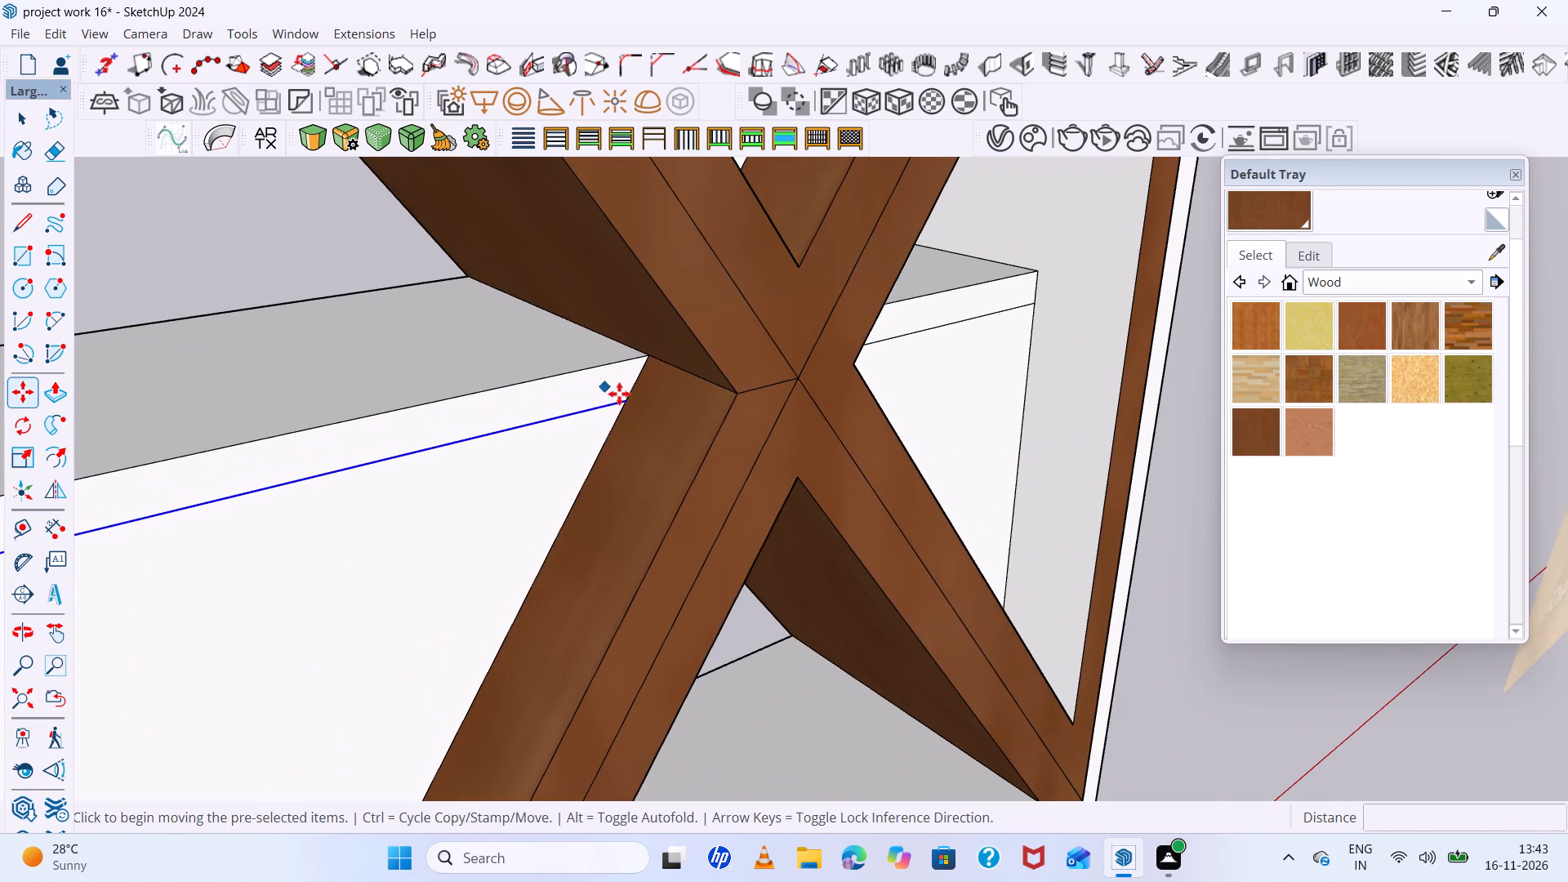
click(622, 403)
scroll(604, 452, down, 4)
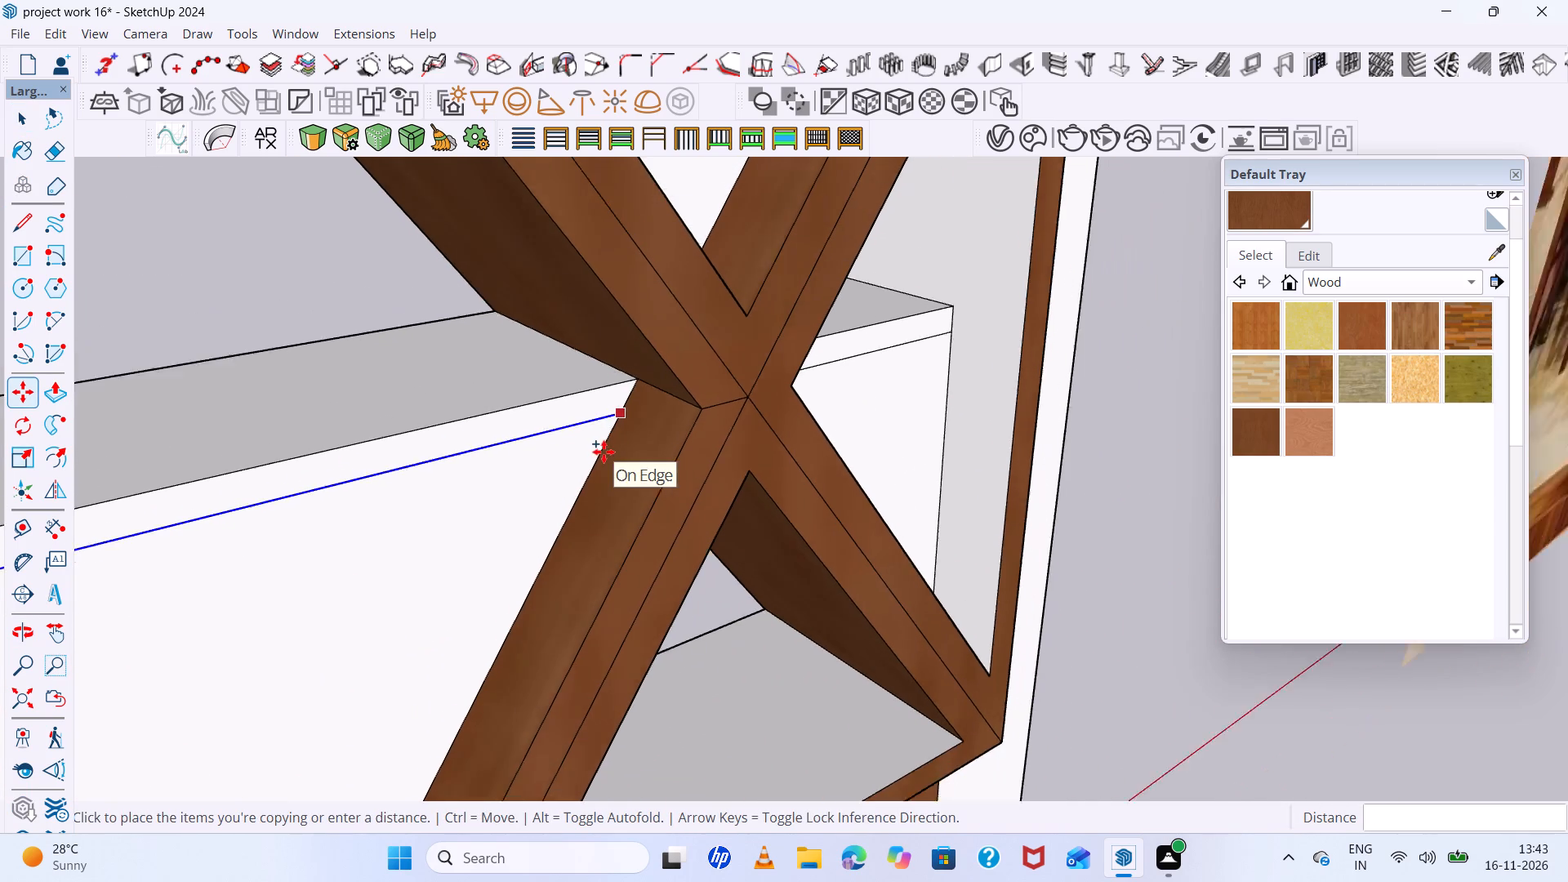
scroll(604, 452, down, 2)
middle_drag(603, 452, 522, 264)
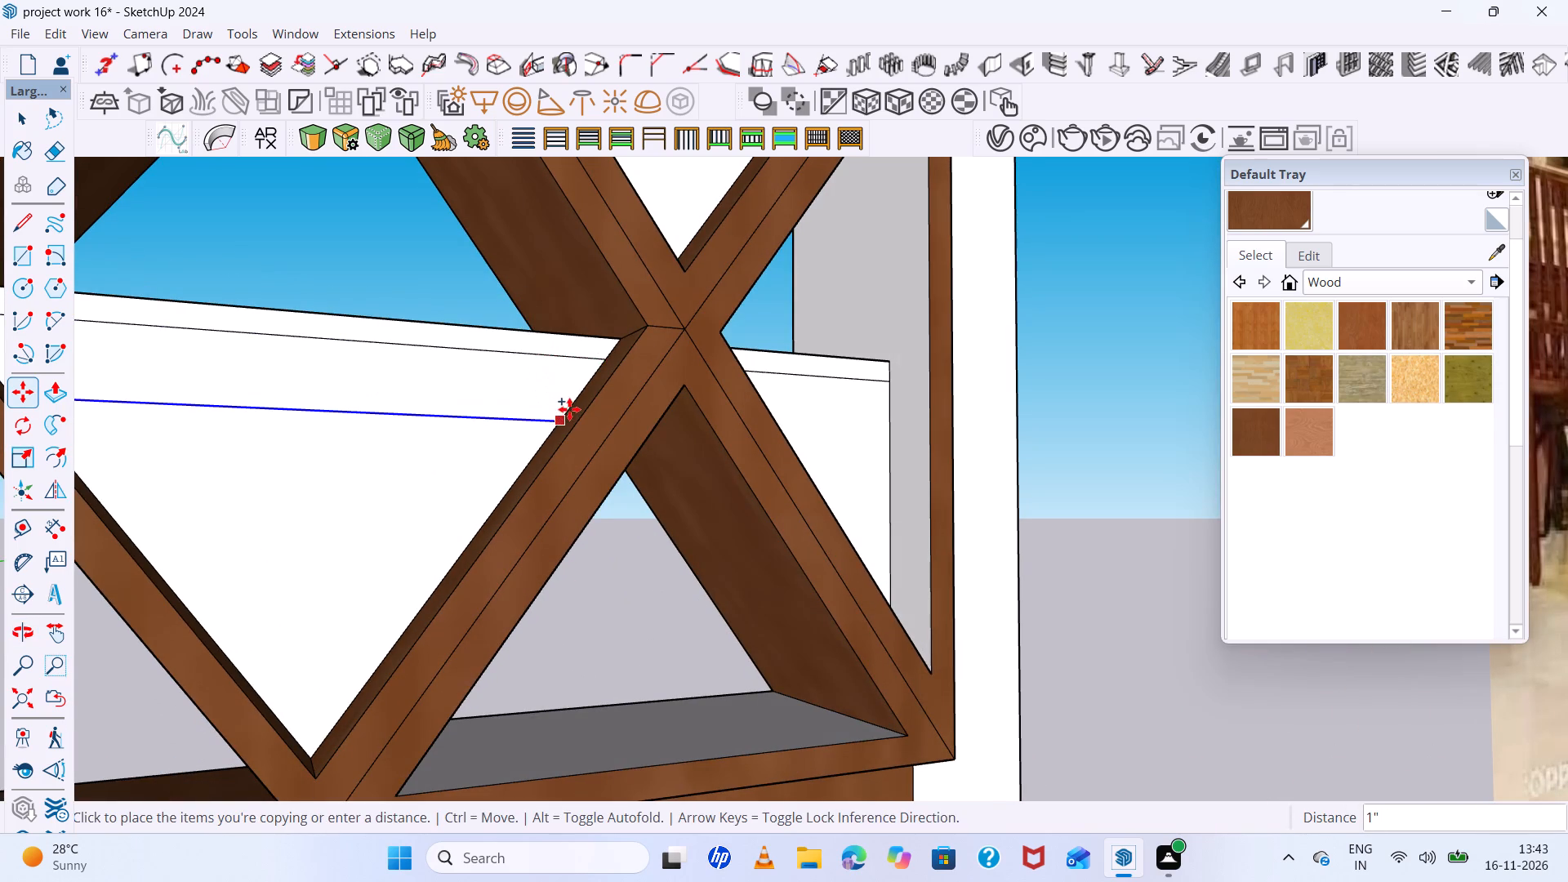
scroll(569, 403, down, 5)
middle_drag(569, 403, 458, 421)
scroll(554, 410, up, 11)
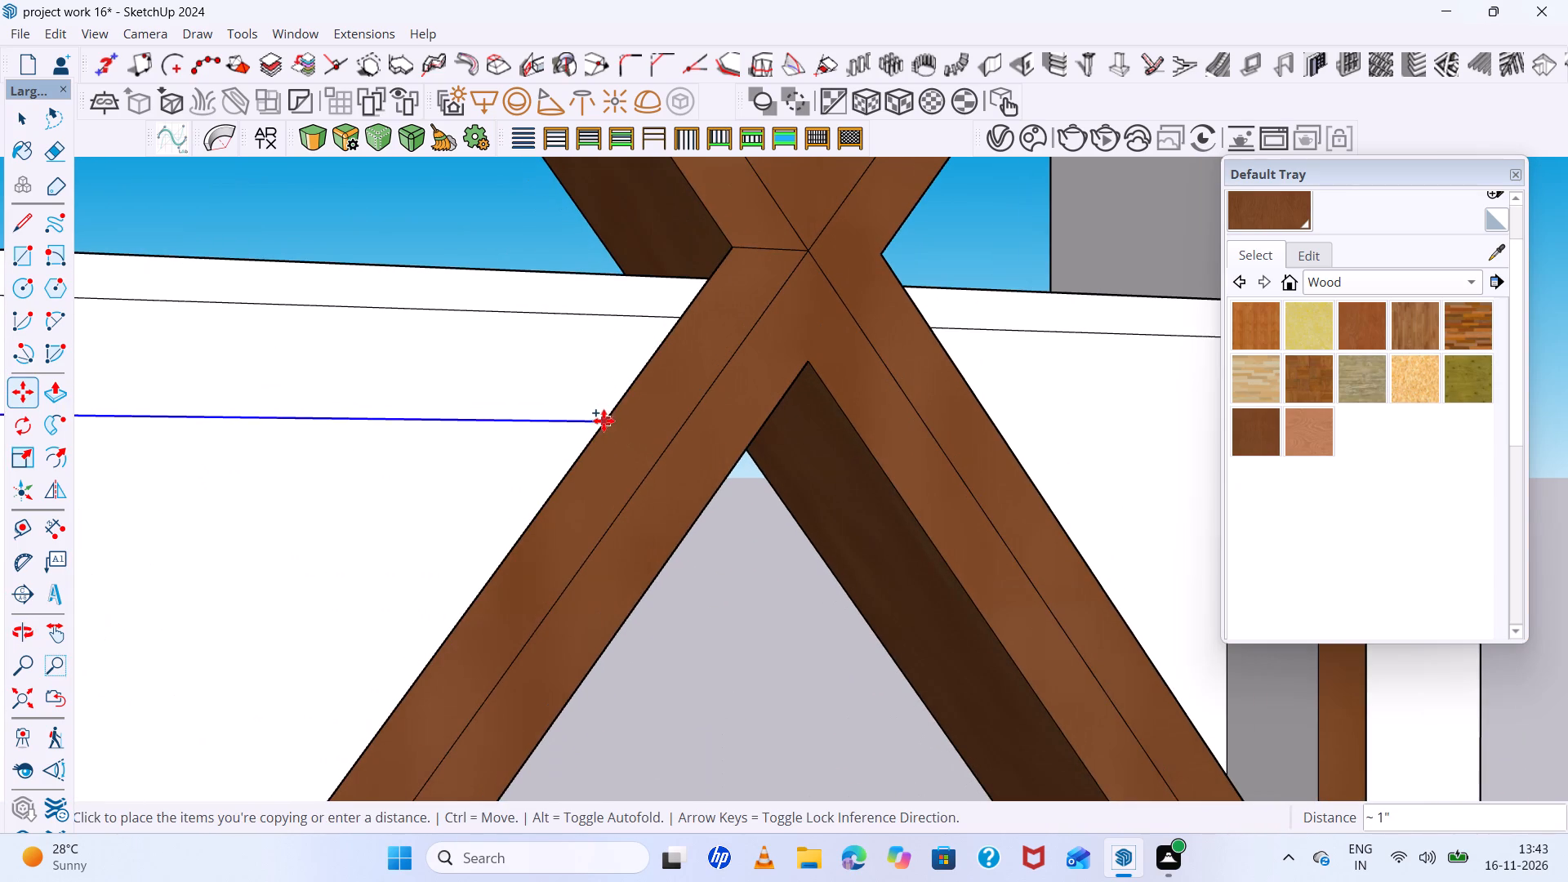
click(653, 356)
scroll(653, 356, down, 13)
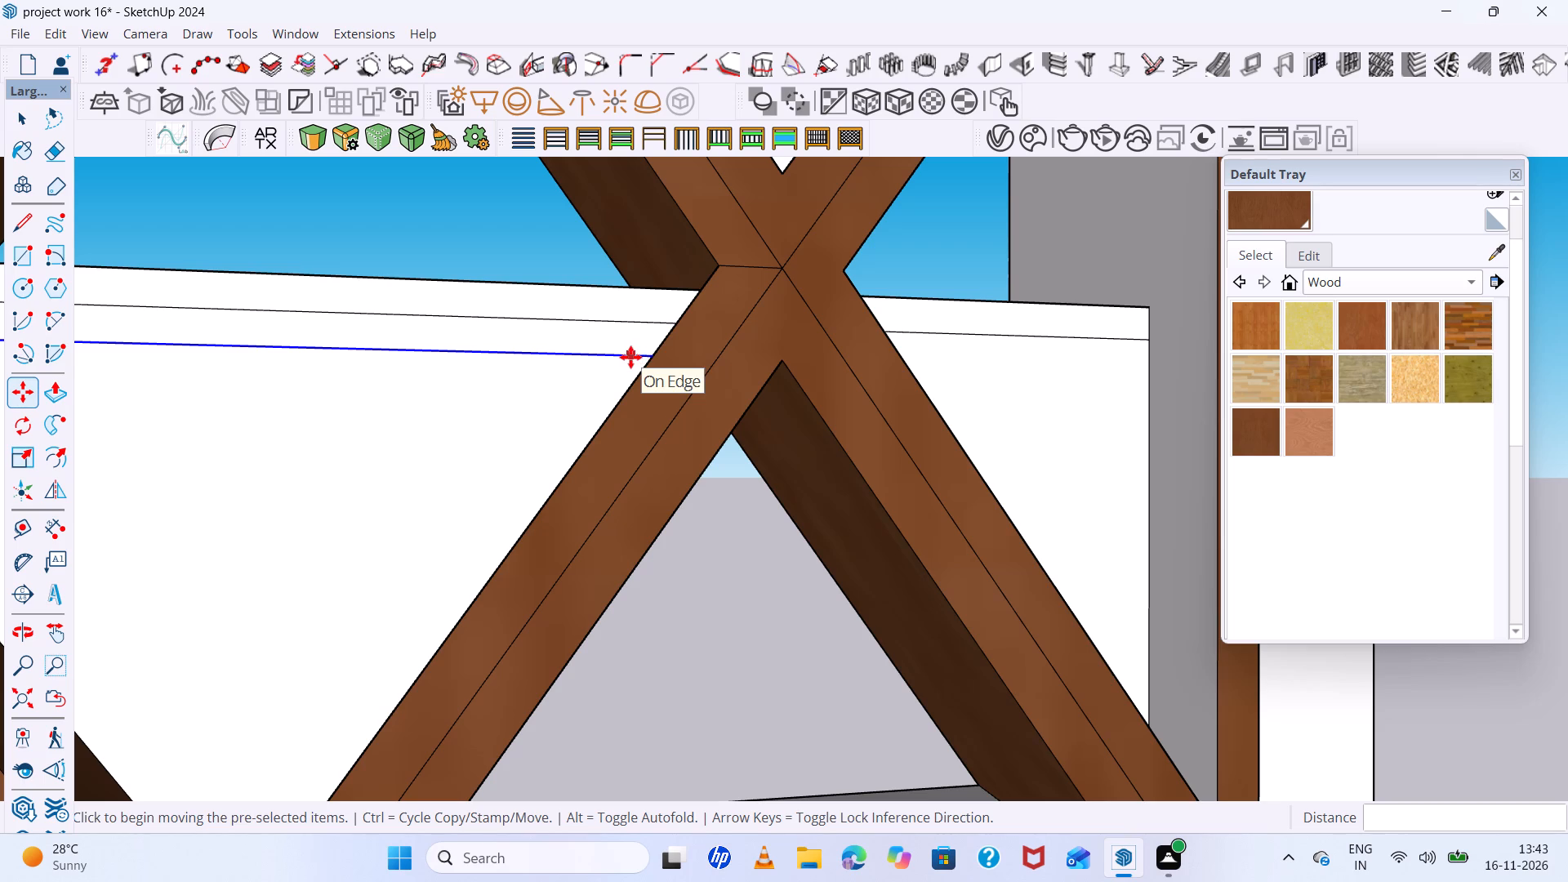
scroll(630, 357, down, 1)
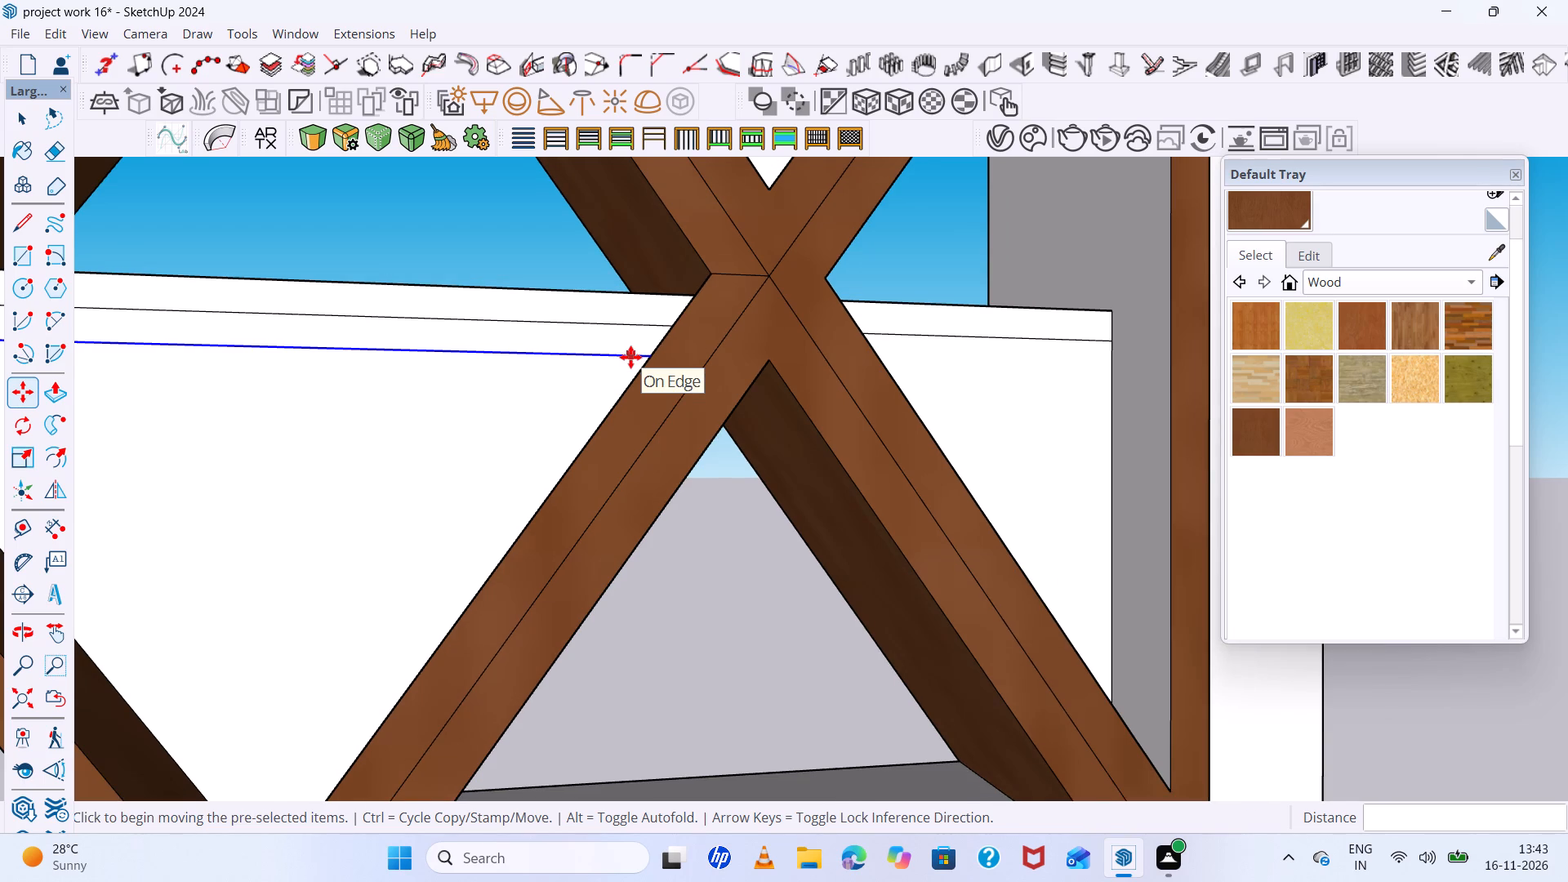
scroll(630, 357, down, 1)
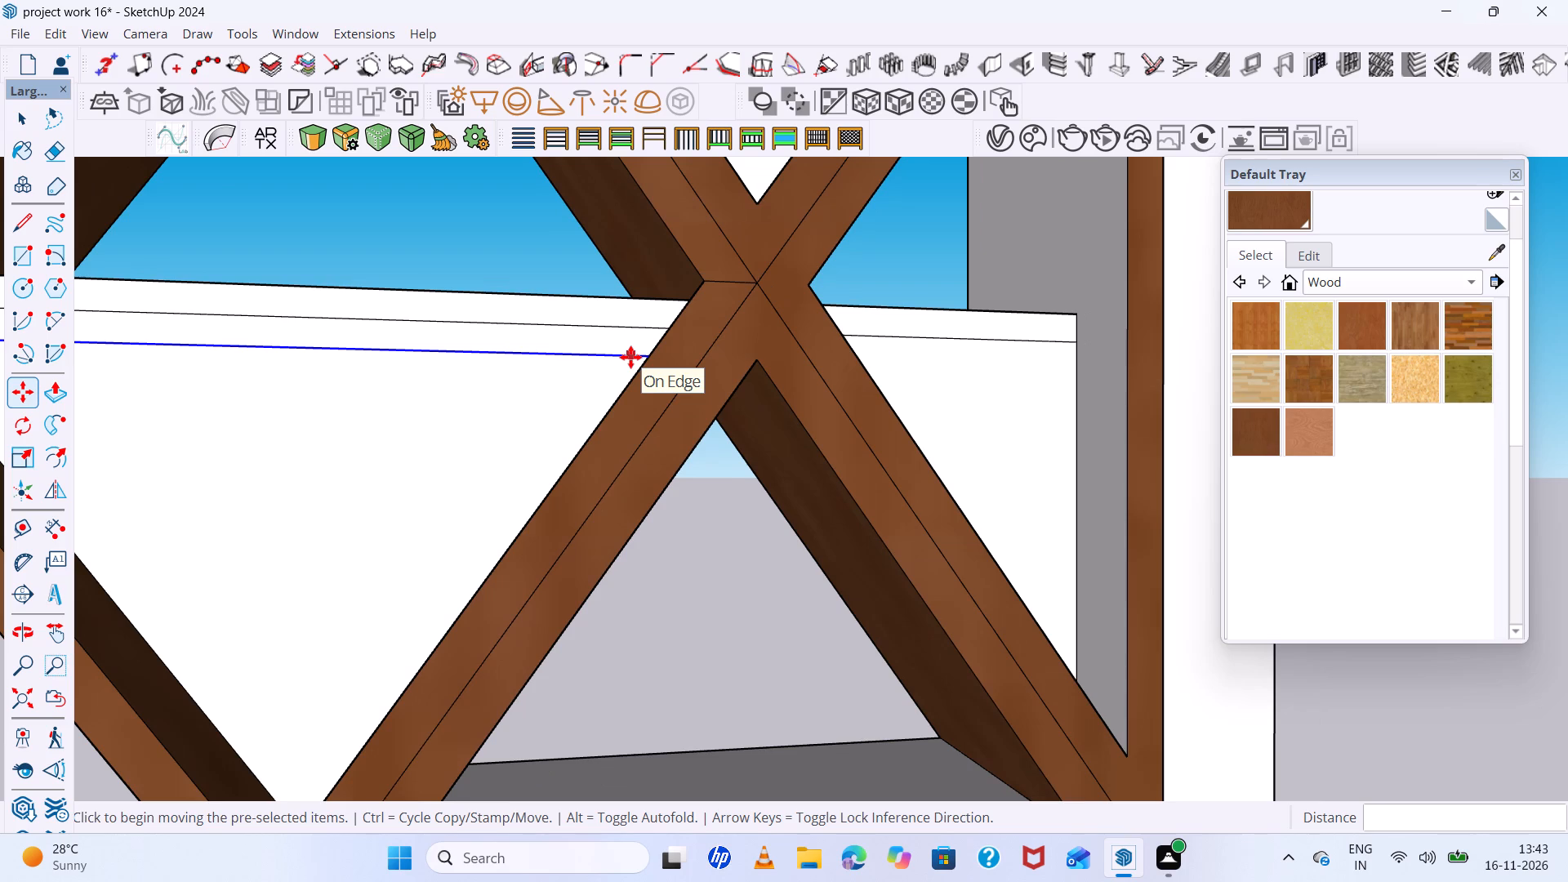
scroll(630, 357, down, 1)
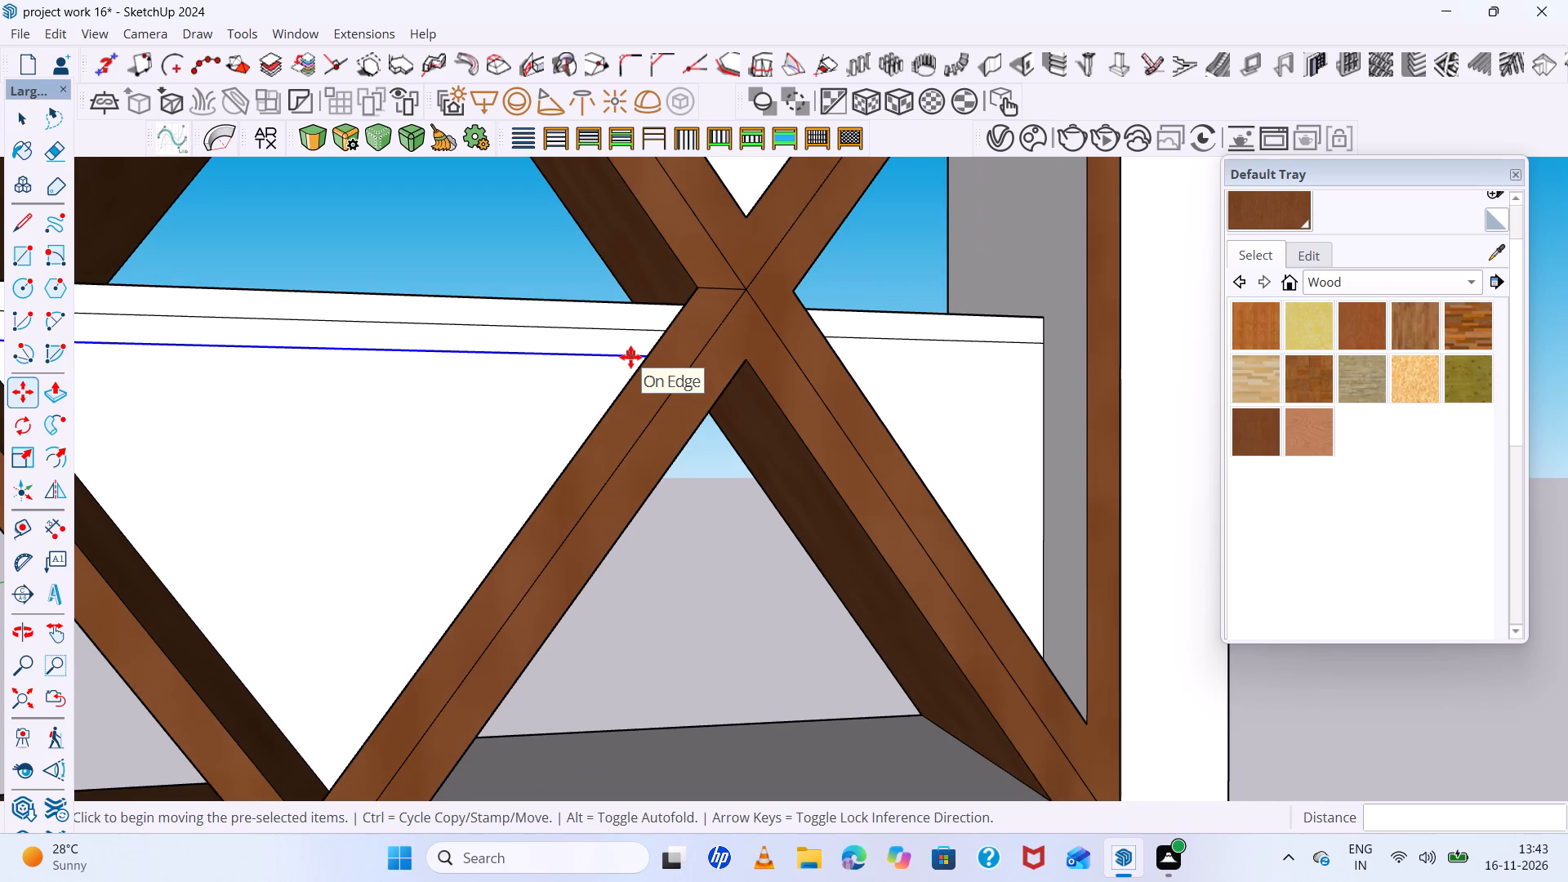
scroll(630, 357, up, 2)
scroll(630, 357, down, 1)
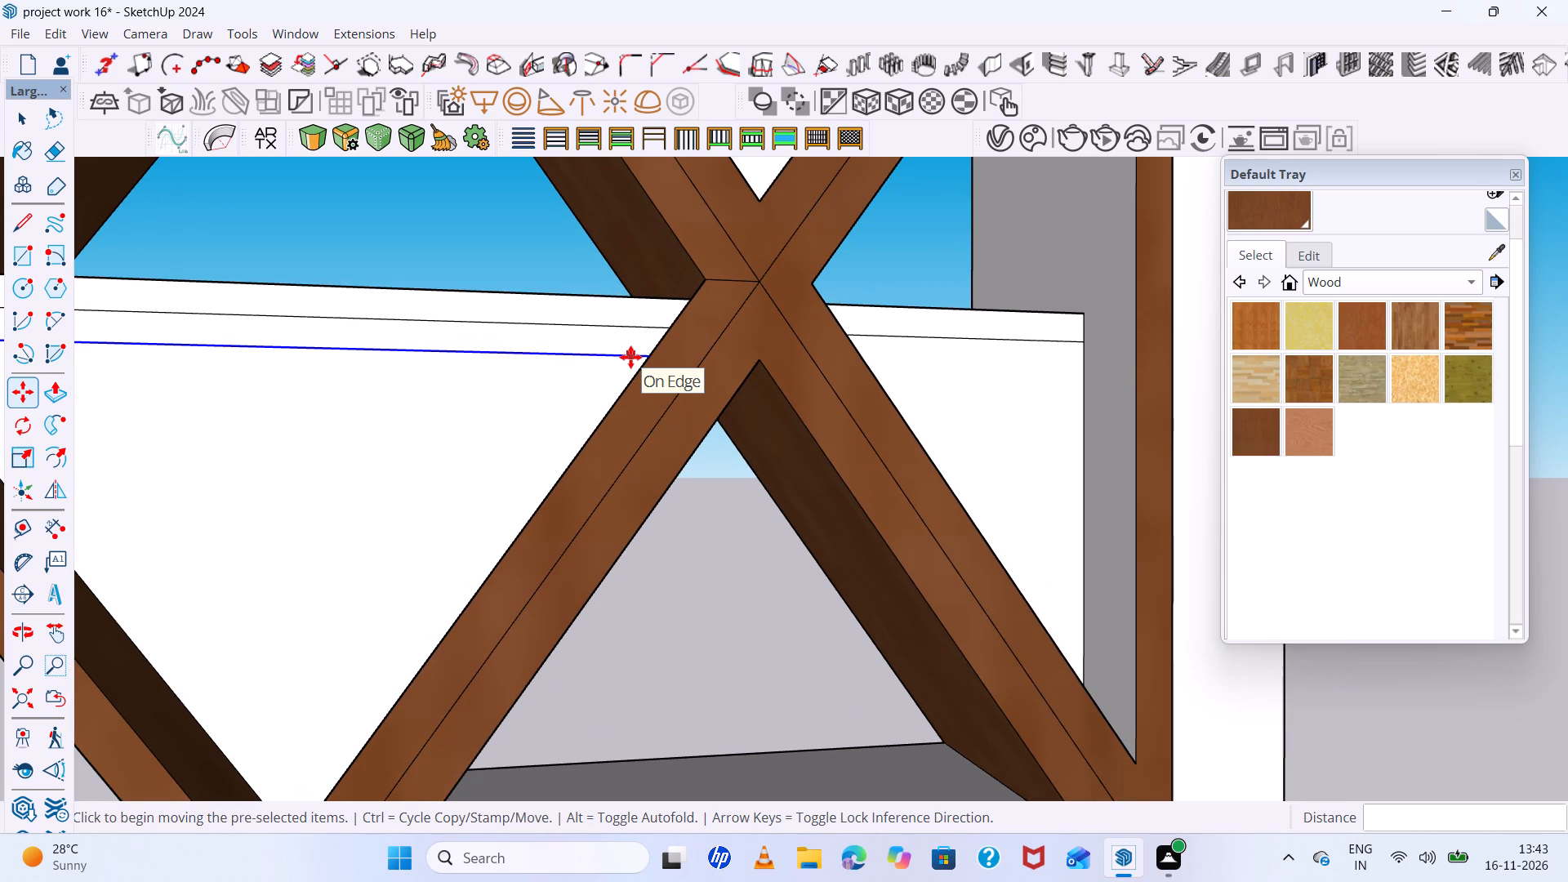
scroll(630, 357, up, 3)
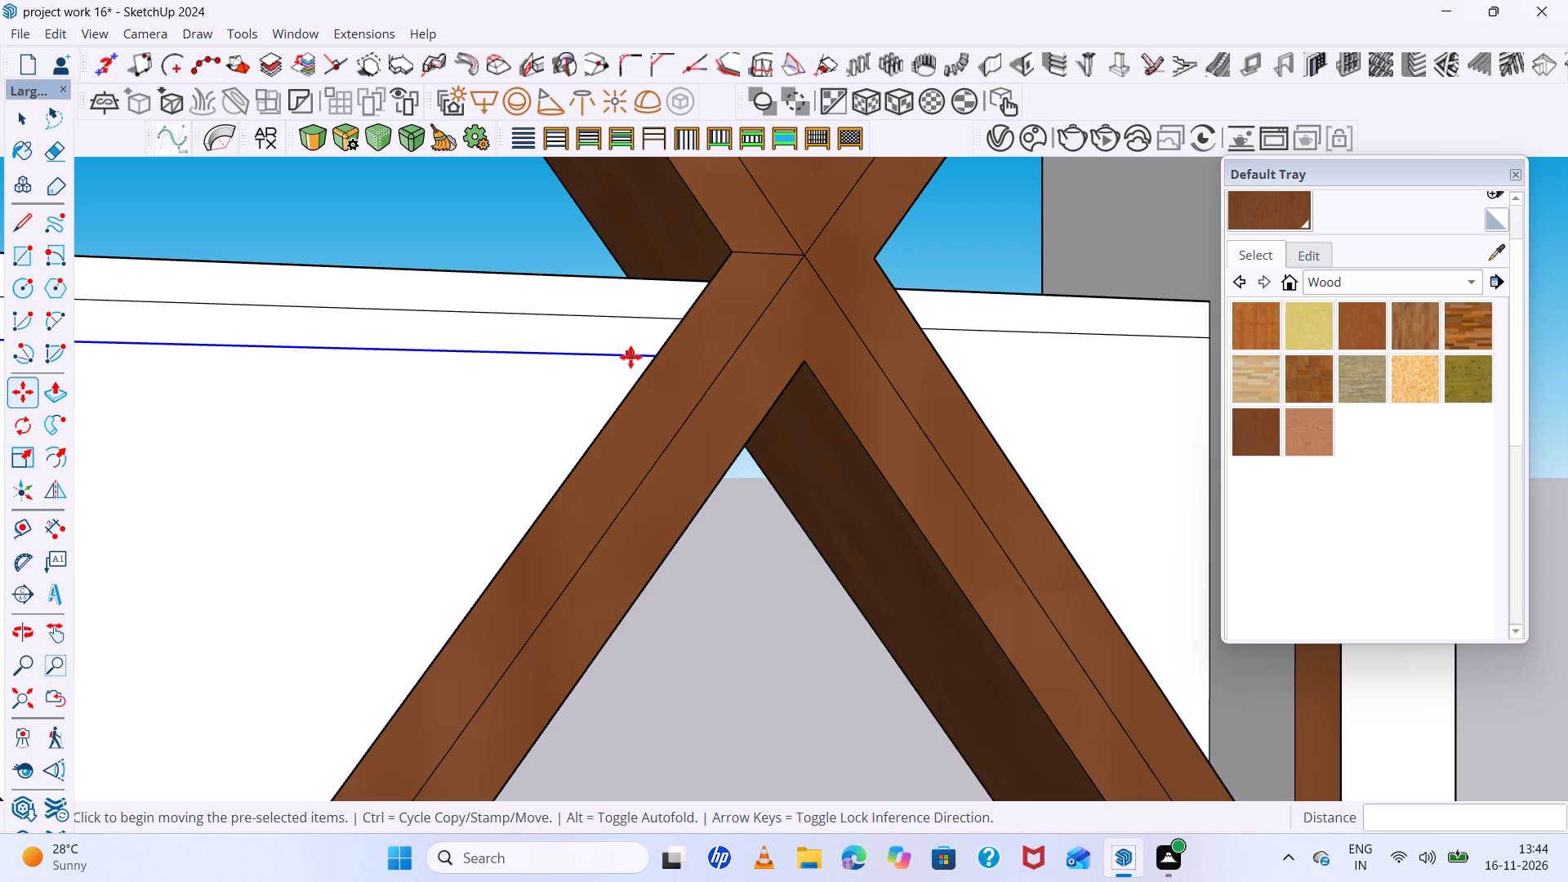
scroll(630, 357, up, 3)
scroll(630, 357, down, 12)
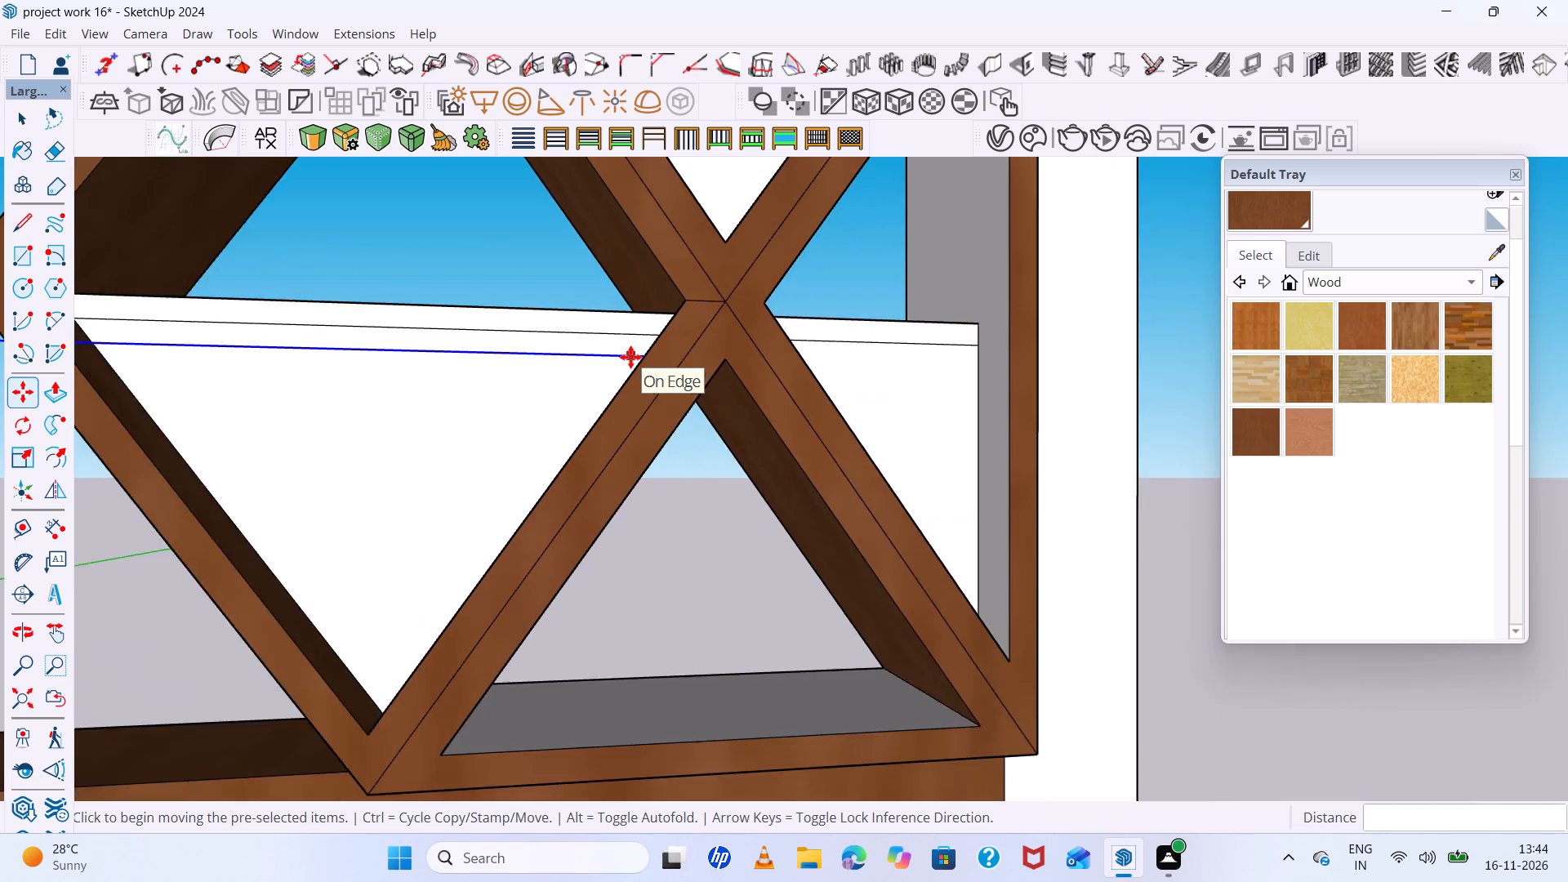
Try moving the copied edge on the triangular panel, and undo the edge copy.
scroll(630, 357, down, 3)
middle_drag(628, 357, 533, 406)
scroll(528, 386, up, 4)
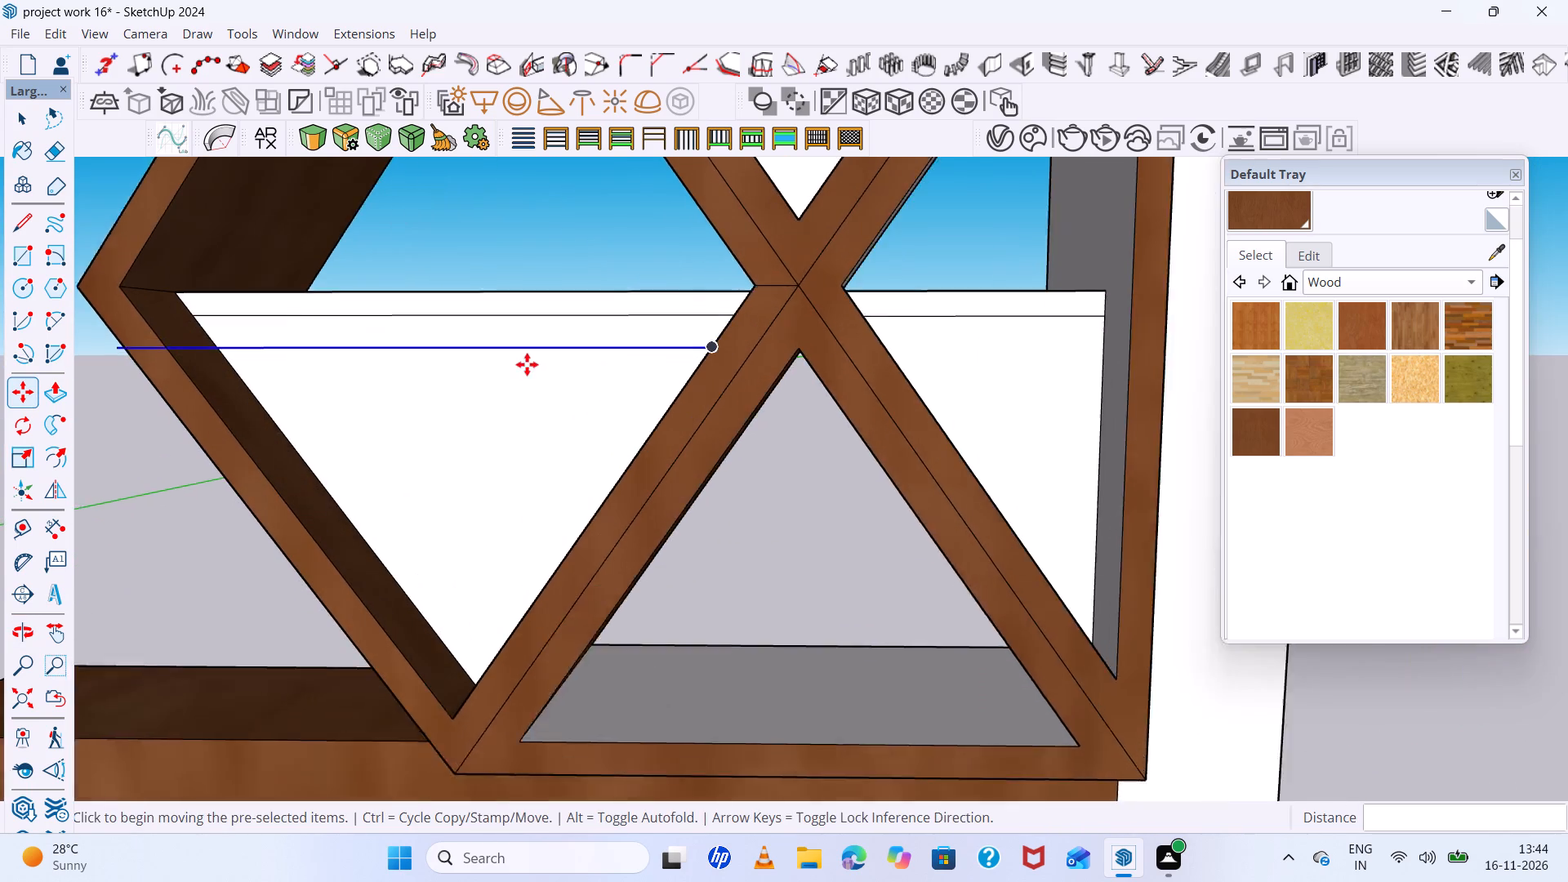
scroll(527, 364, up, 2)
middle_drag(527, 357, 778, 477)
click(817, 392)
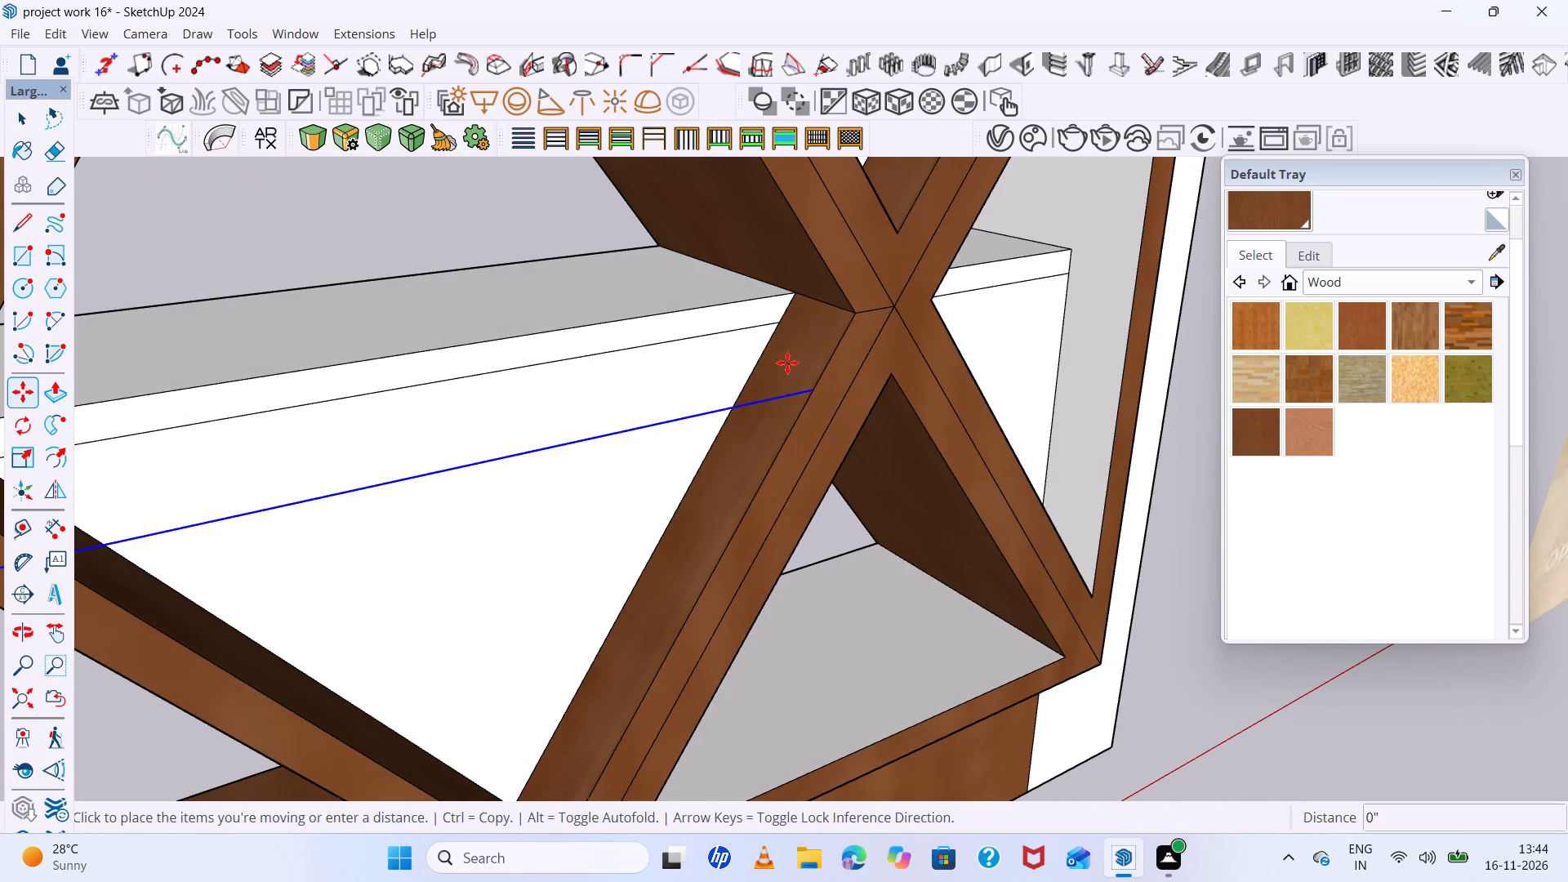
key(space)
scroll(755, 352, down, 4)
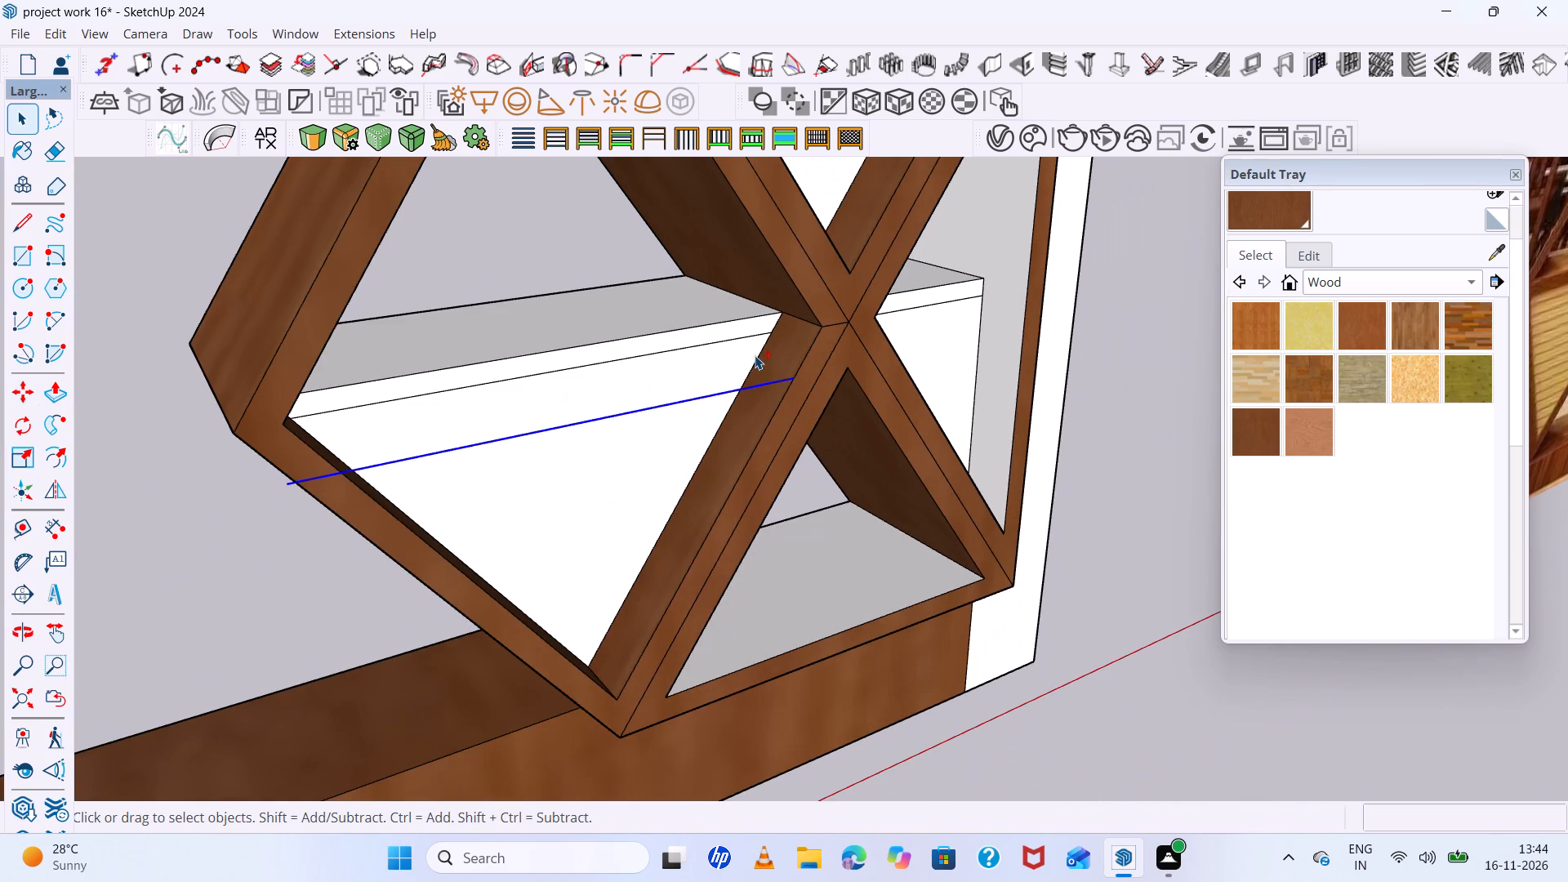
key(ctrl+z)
Draw a slat line about 6" long across the lowest diamond's triangular panel, just below and parallel to the shelf edge.
scroll(755, 355, up, 4)
middle_drag(747, 354, 679, 332)
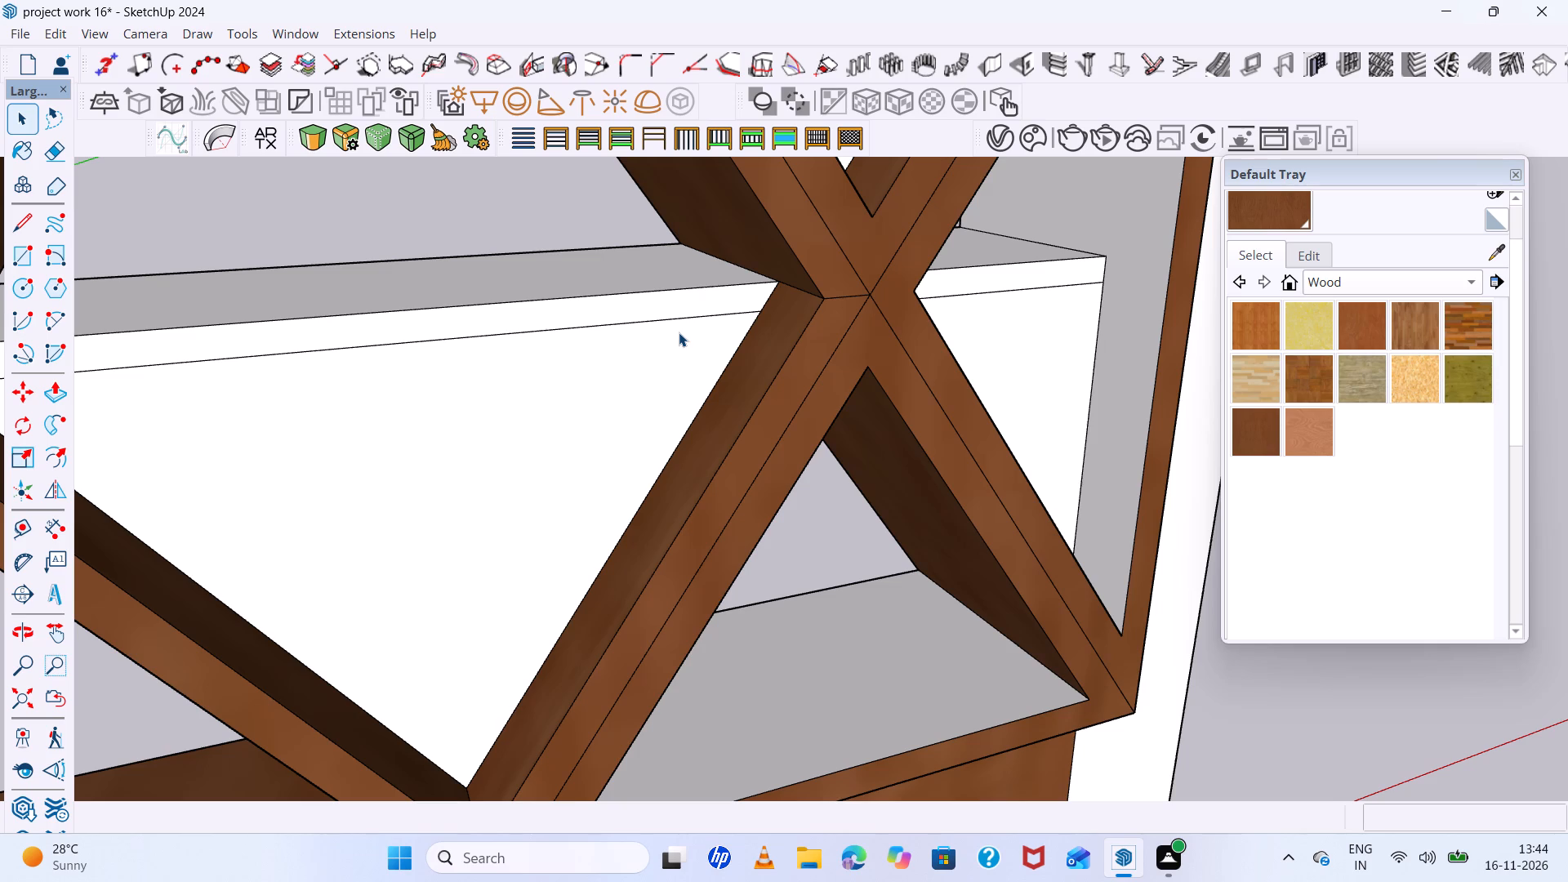
scroll(679, 332, down, 4)
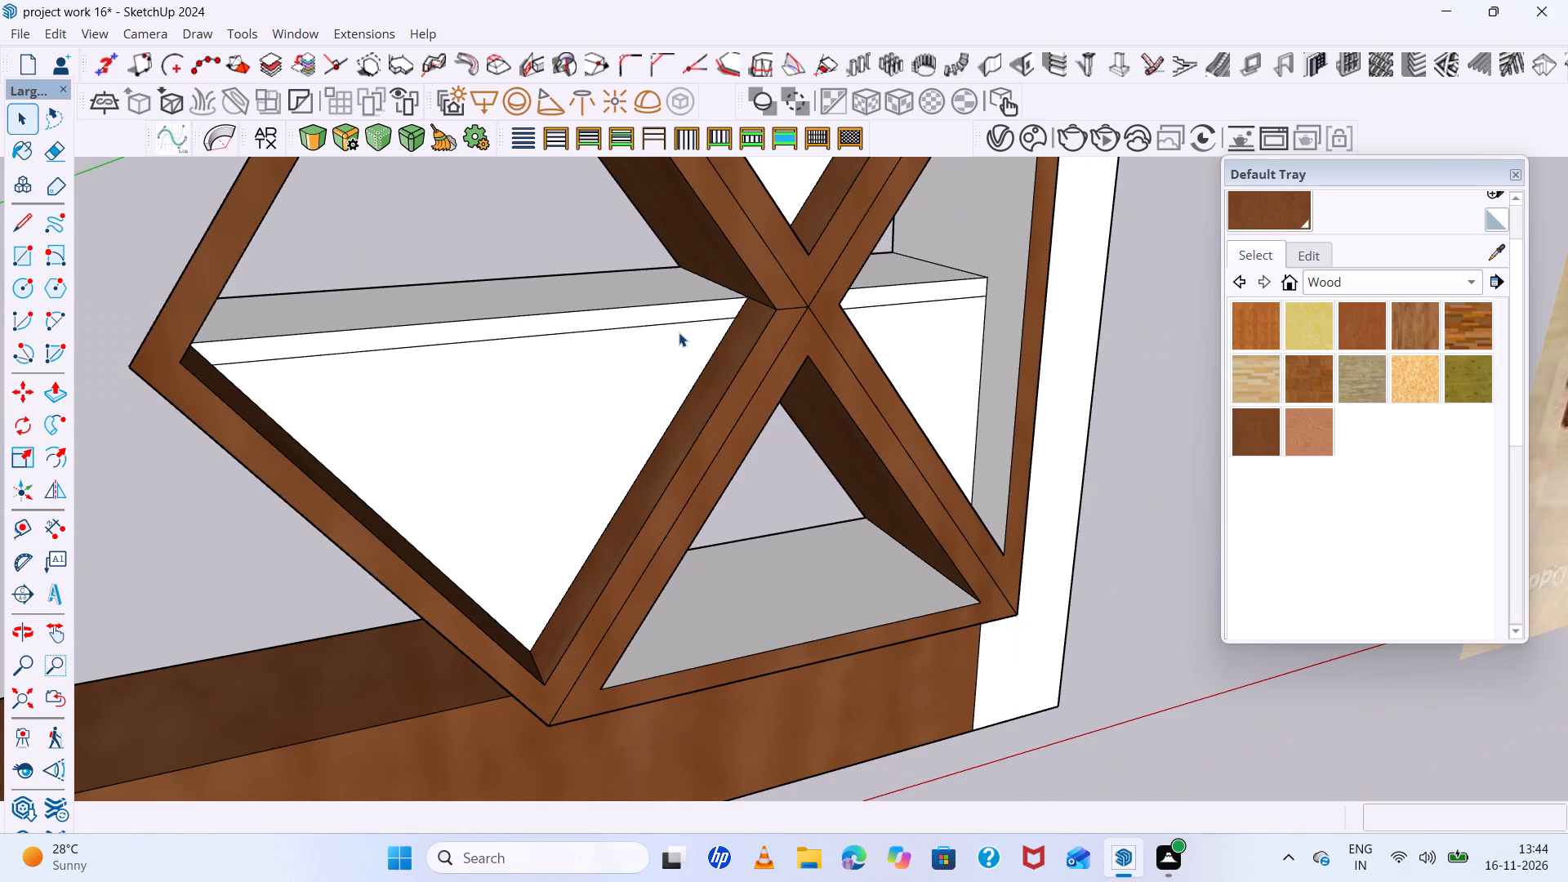
scroll(679, 332, down, 1)
middle_click(678, 332)
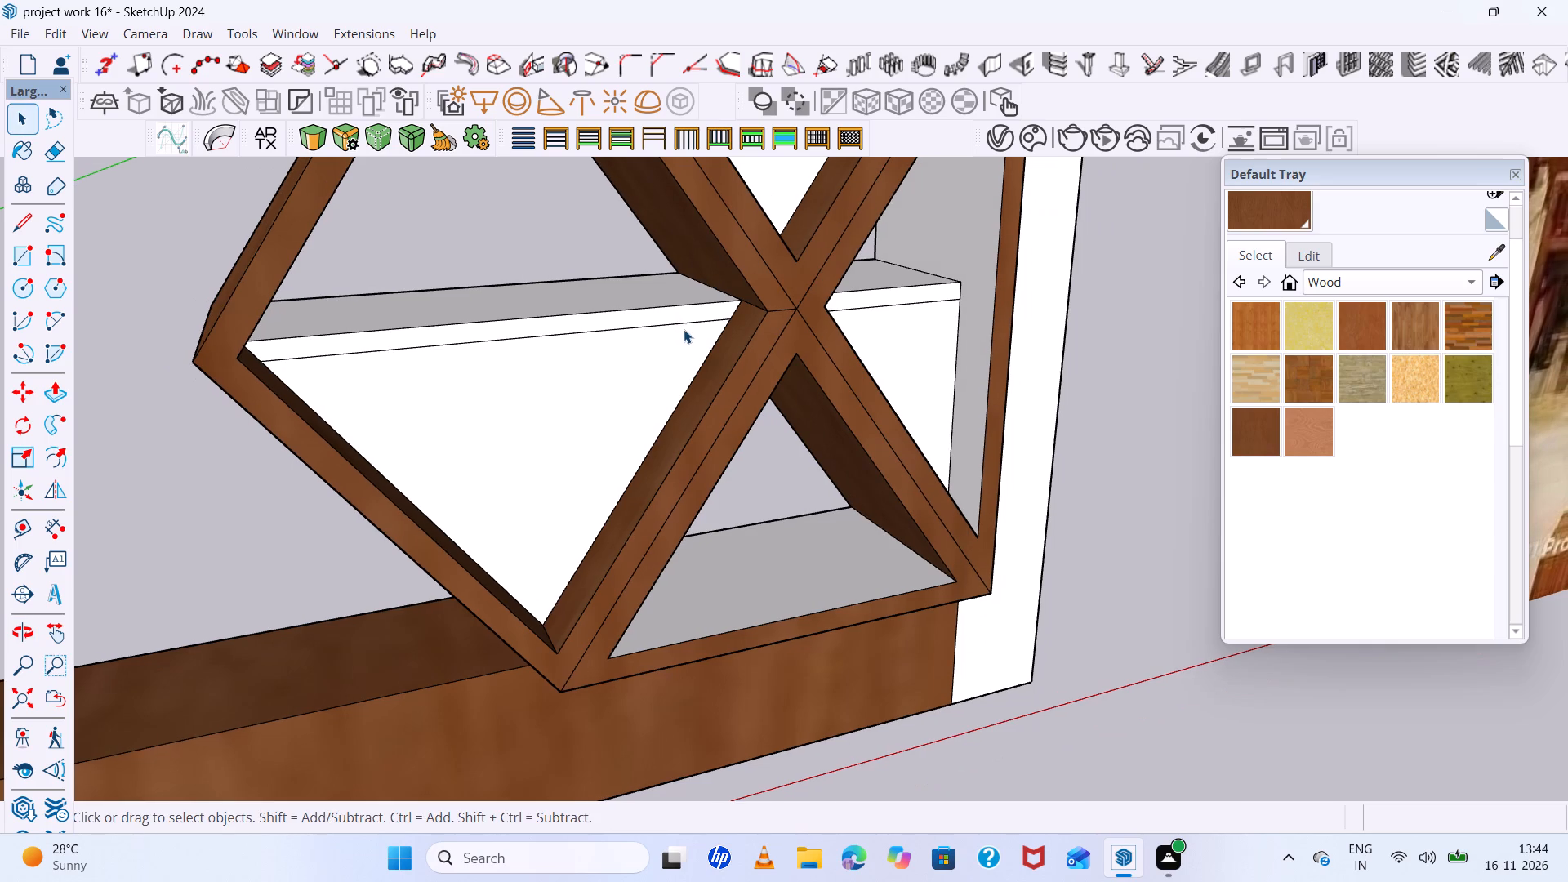
key(l)
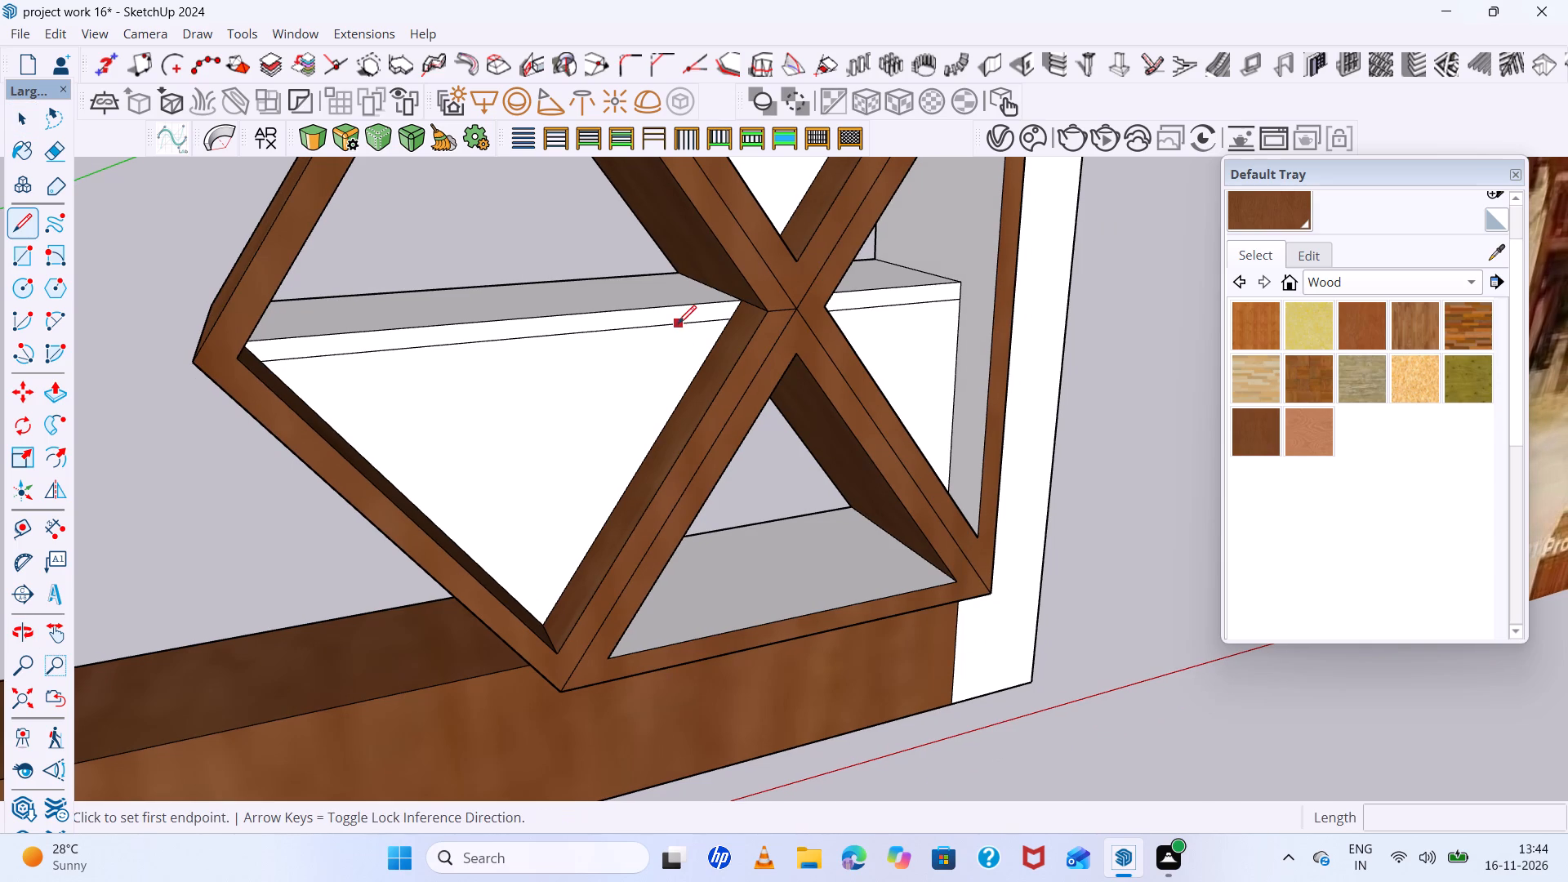
scroll(713, 352, up, 9)
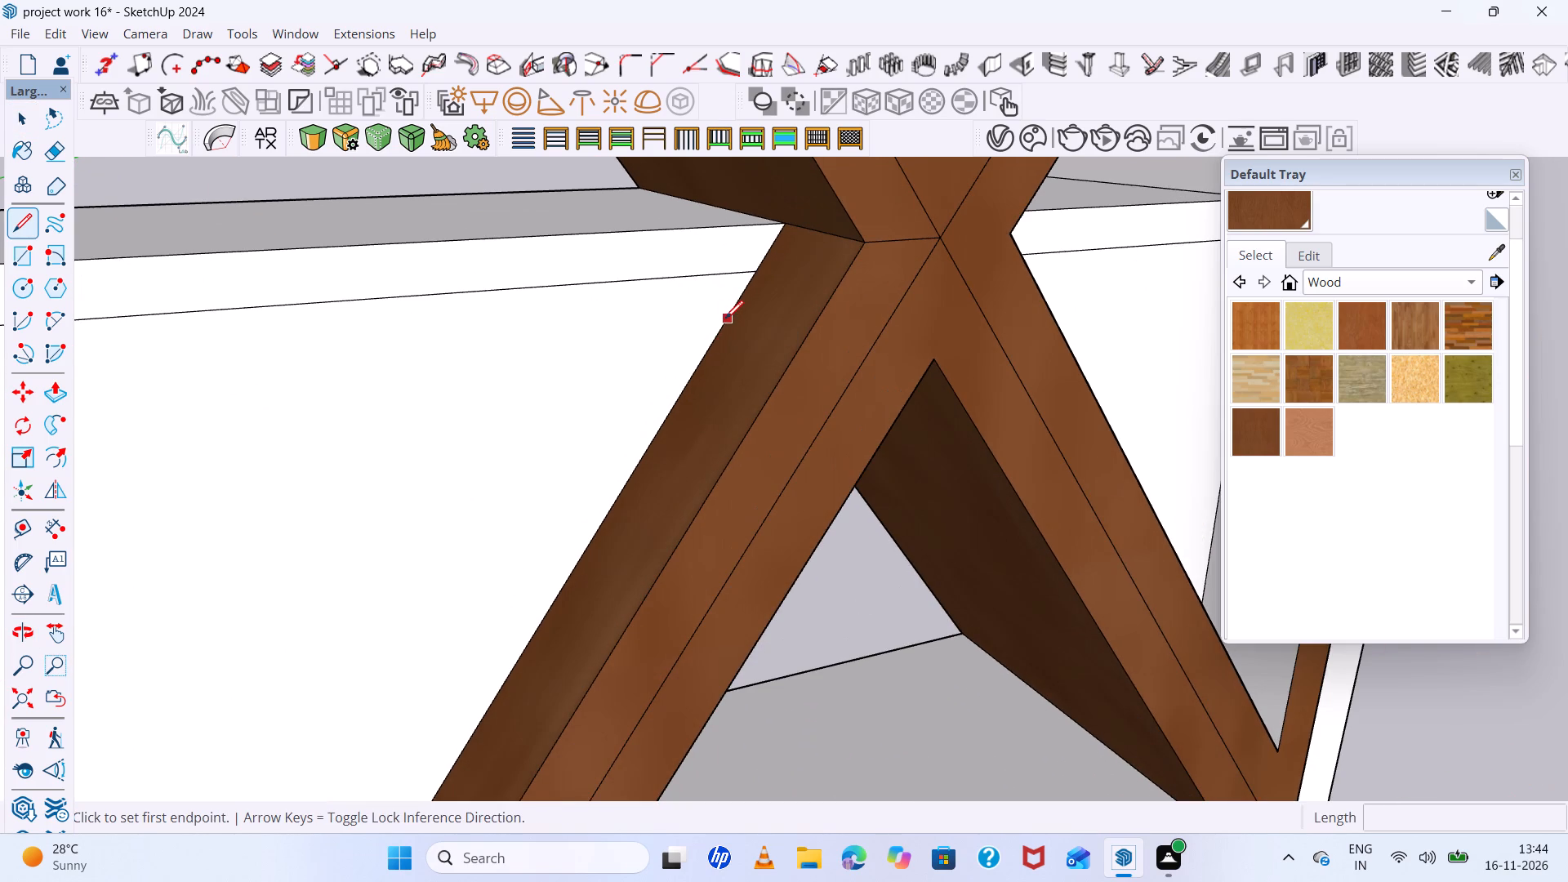
click(725, 318)
scroll(665, 341, down, 13)
scroll(440, 363, up, 4)
middle_drag(378, 373, 289, 373)
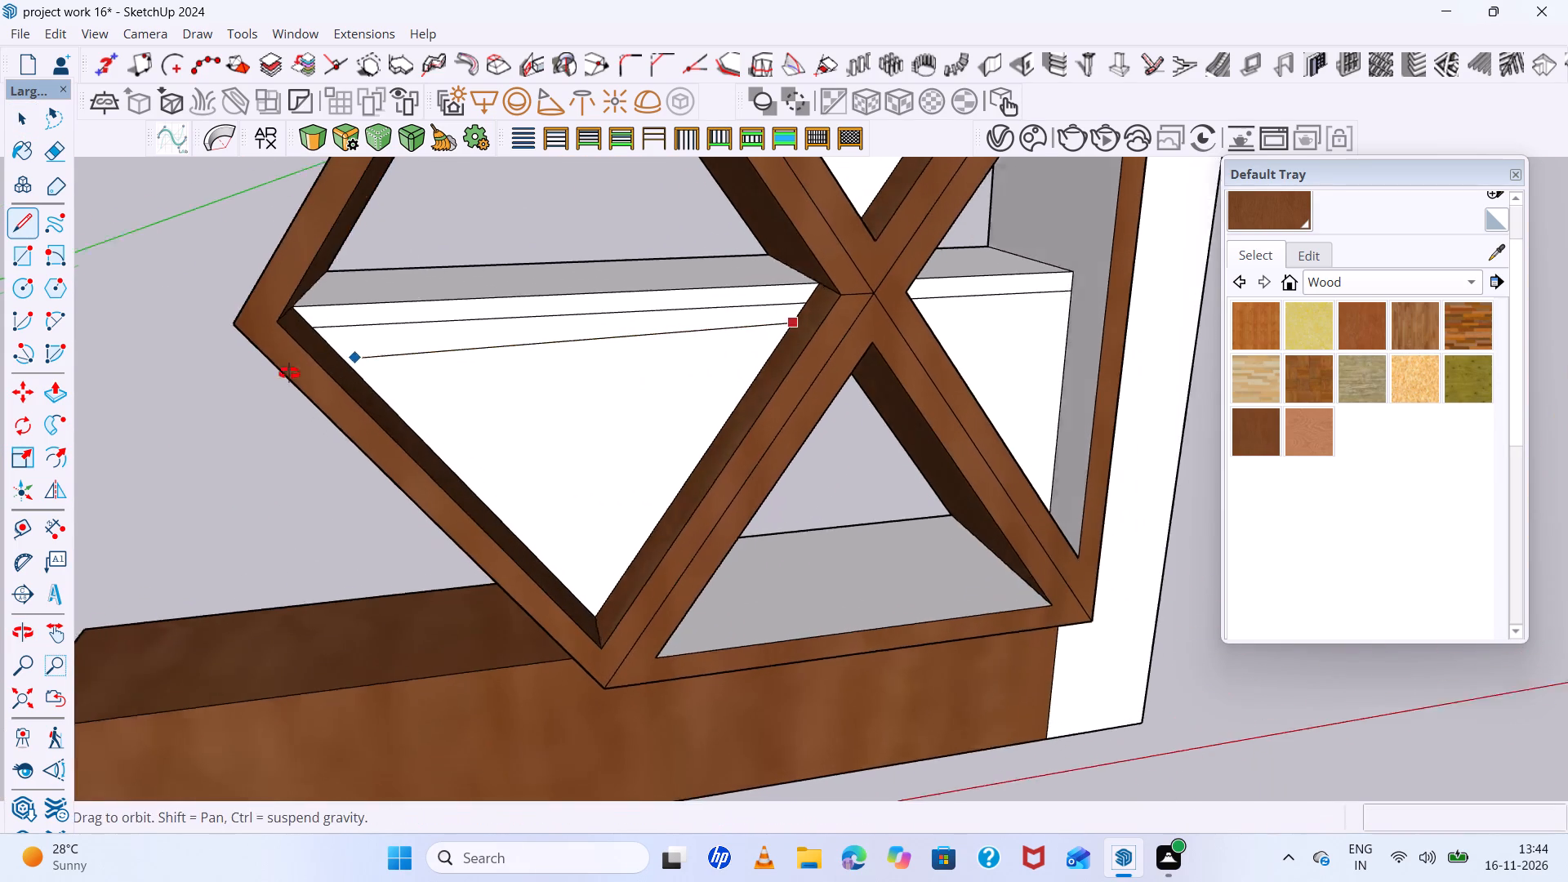
middle_drag(289, 373, 287, 372)
scroll(348, 334, up, 11)
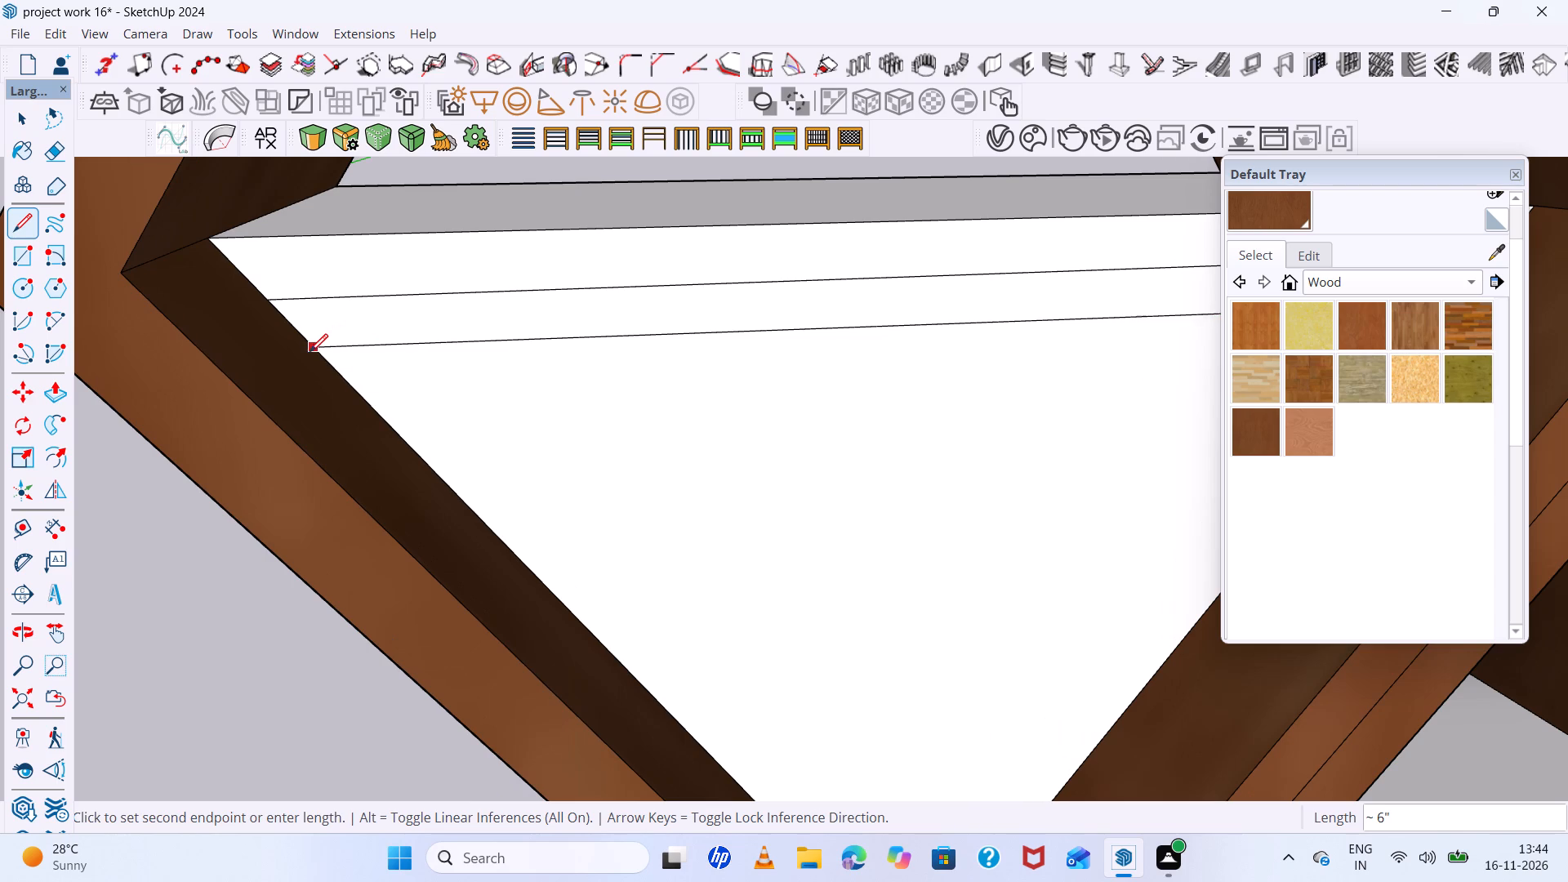
scroll(290, 354, down, 5)
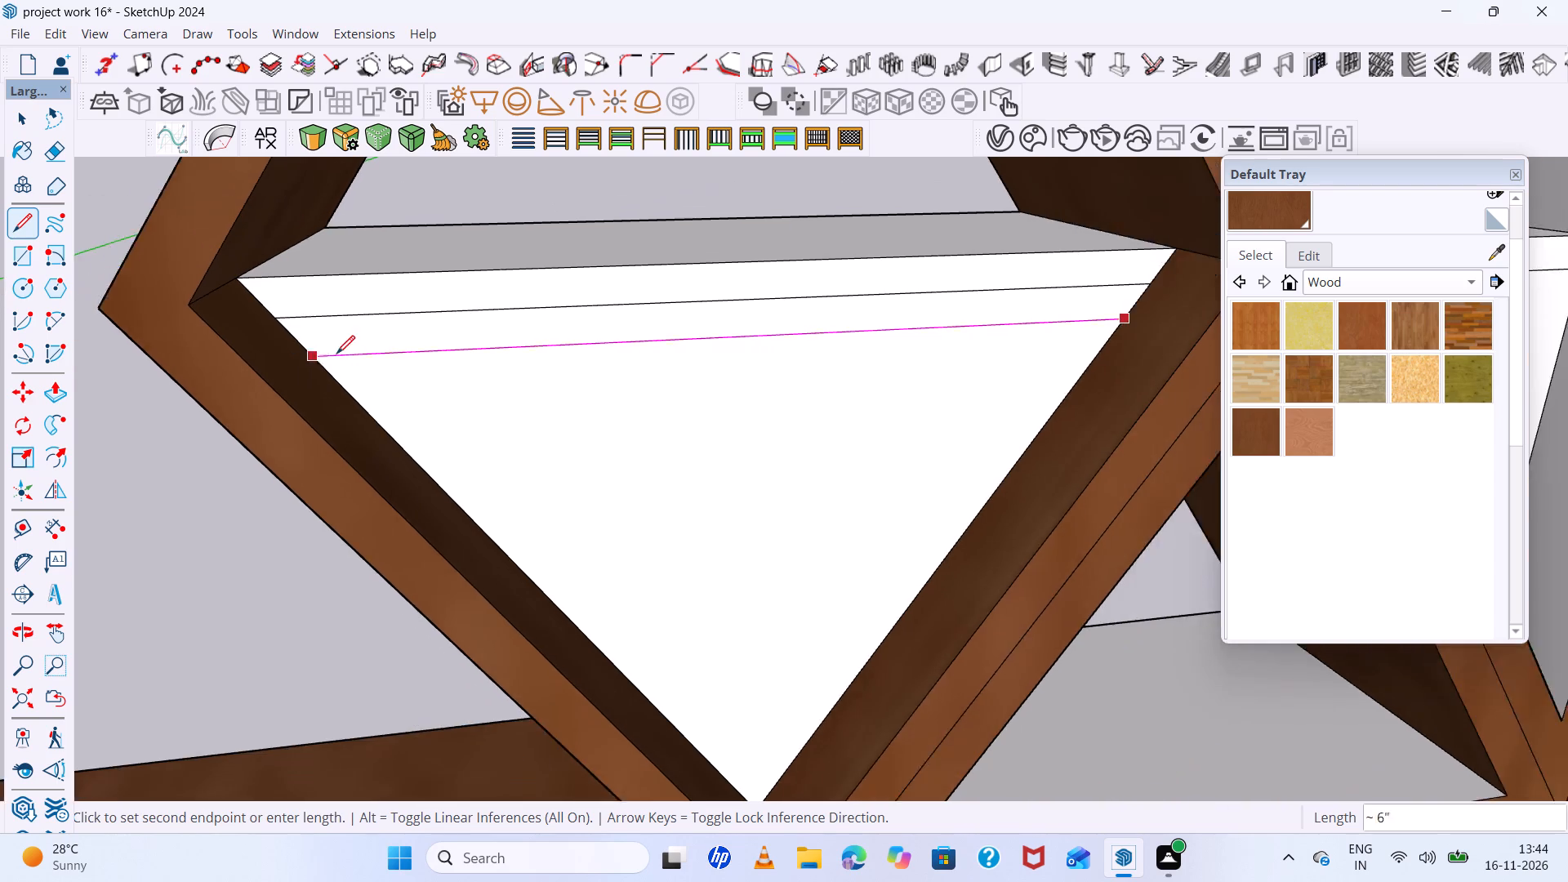
scroll(336, 354, up, 5)
click(291, 356)
scroll(283, 350, down, 13)
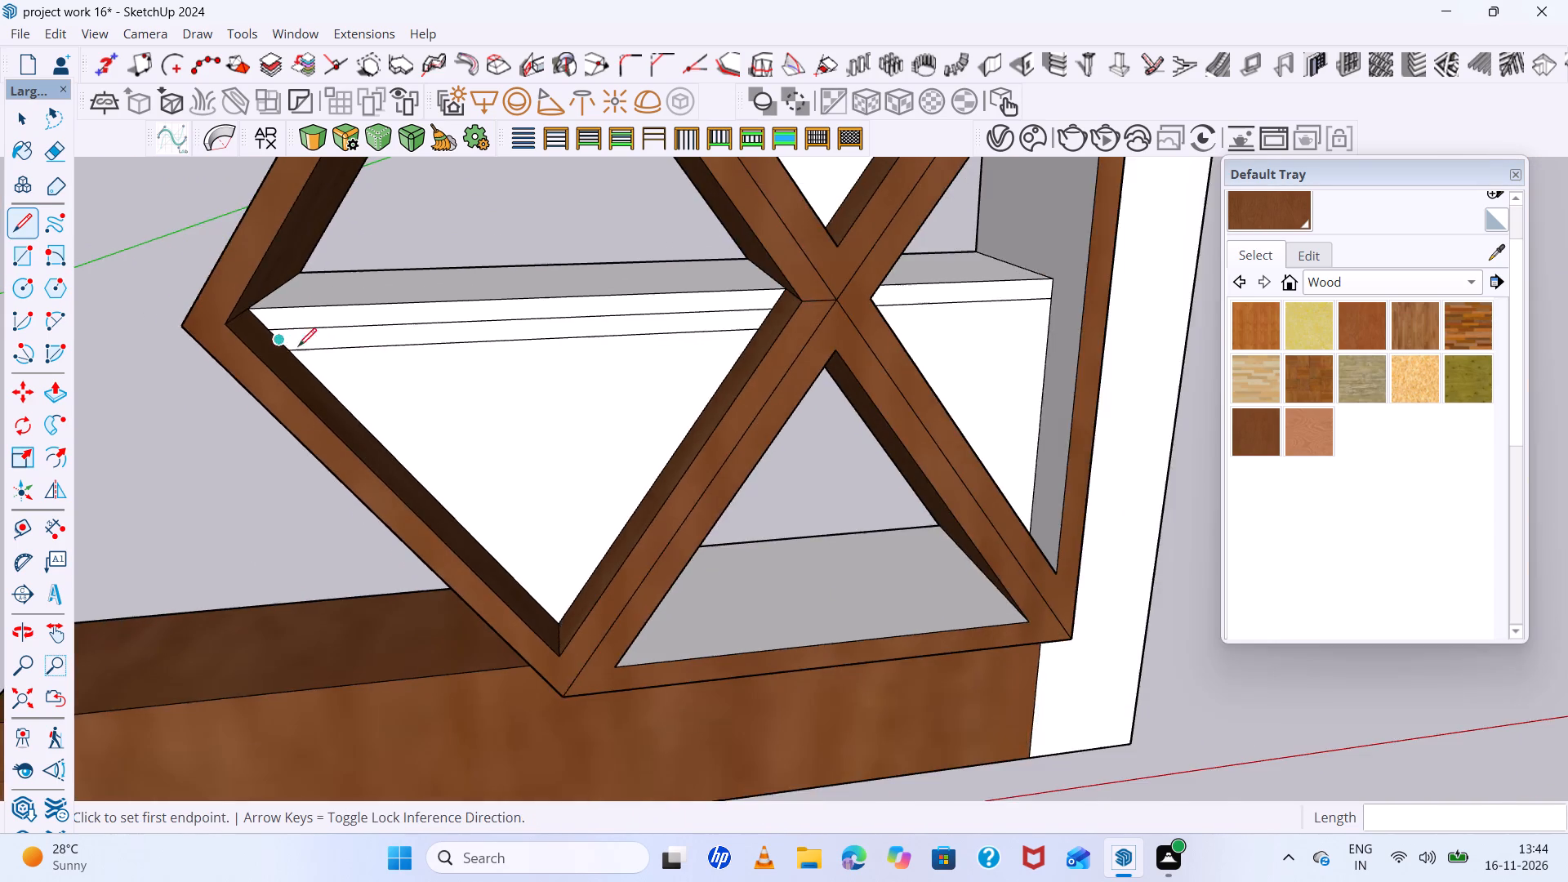
Draw a second slat line across the same triangular panel, evenly spaced below the first one.
middle_drag(420, 367, 635, 332)
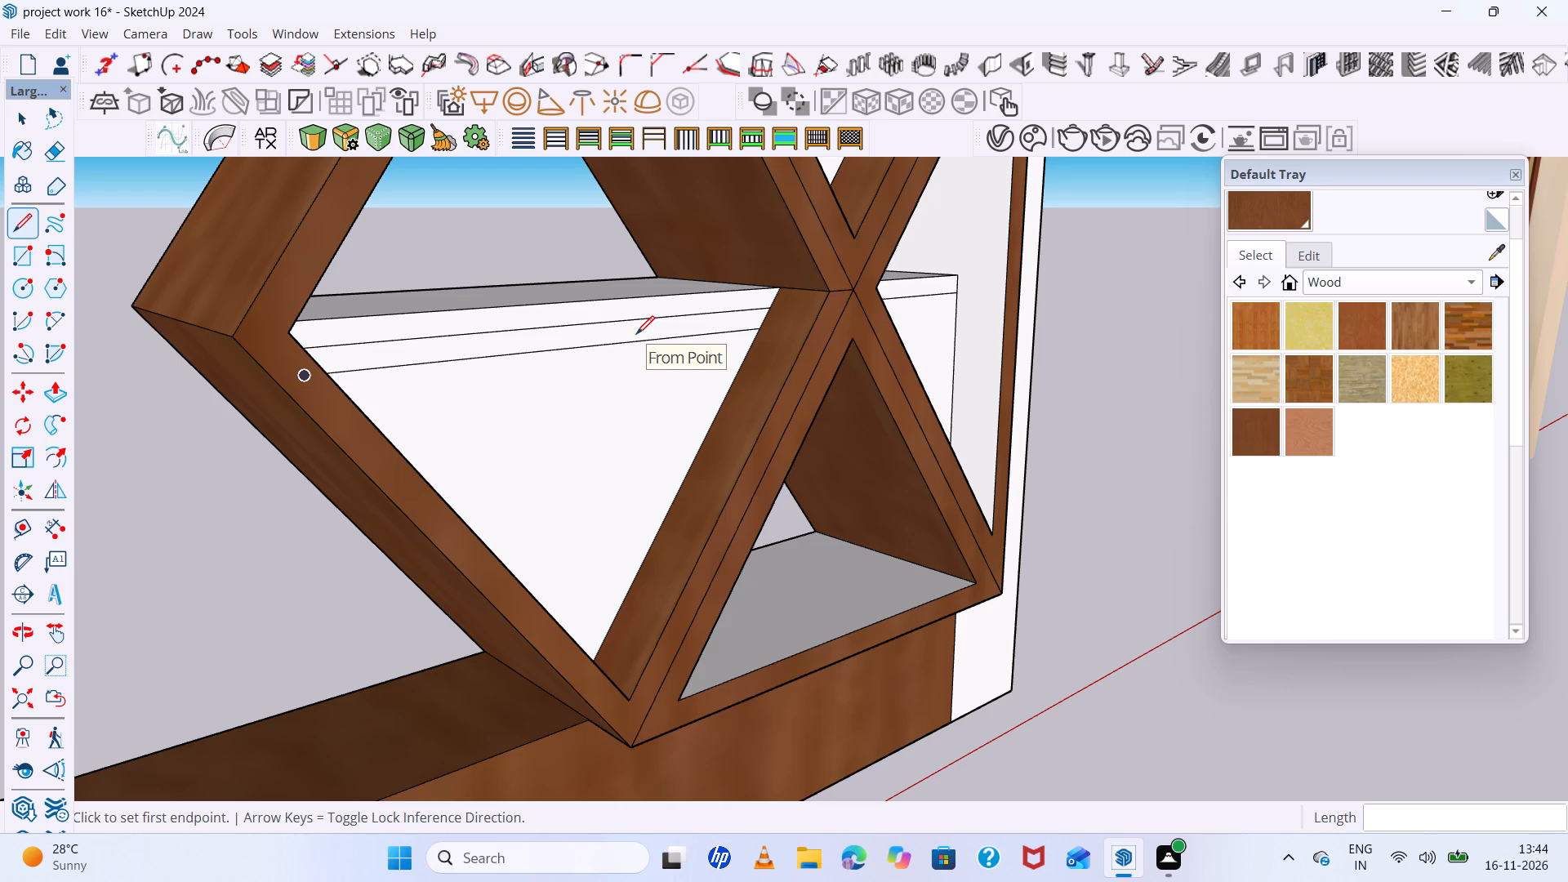
scroll(633, 332, down, 8)
middle_drag(692, 378, 529, 341)
scroll(588, 348, up, 2)
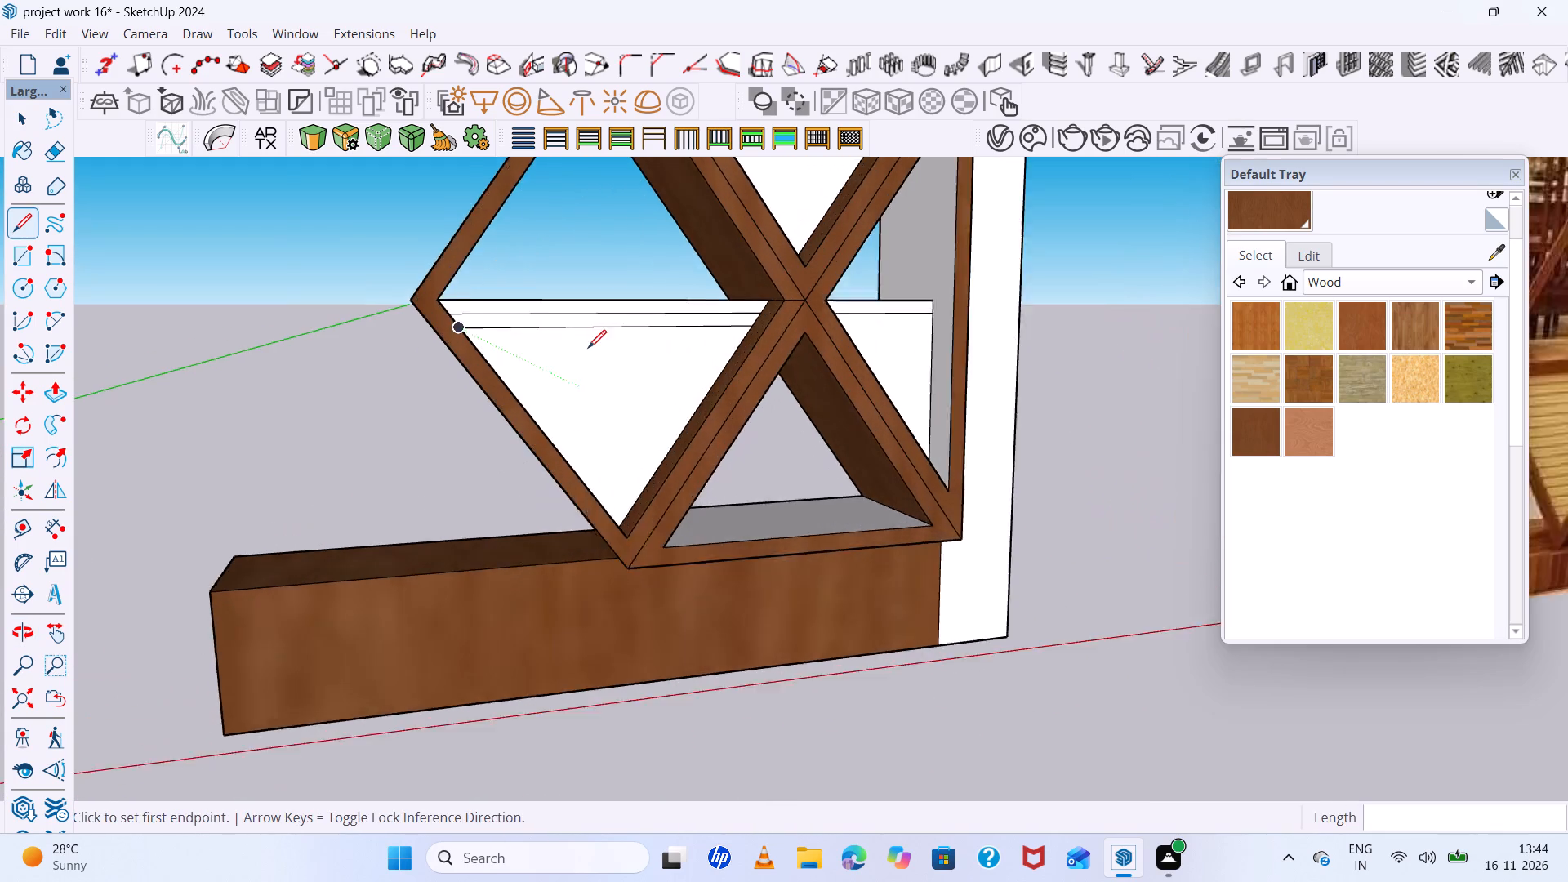
scroll(588, 348, up, 4)
middle_drag(588, 347, 414, 362)
scroll(482, 343, up, 11)
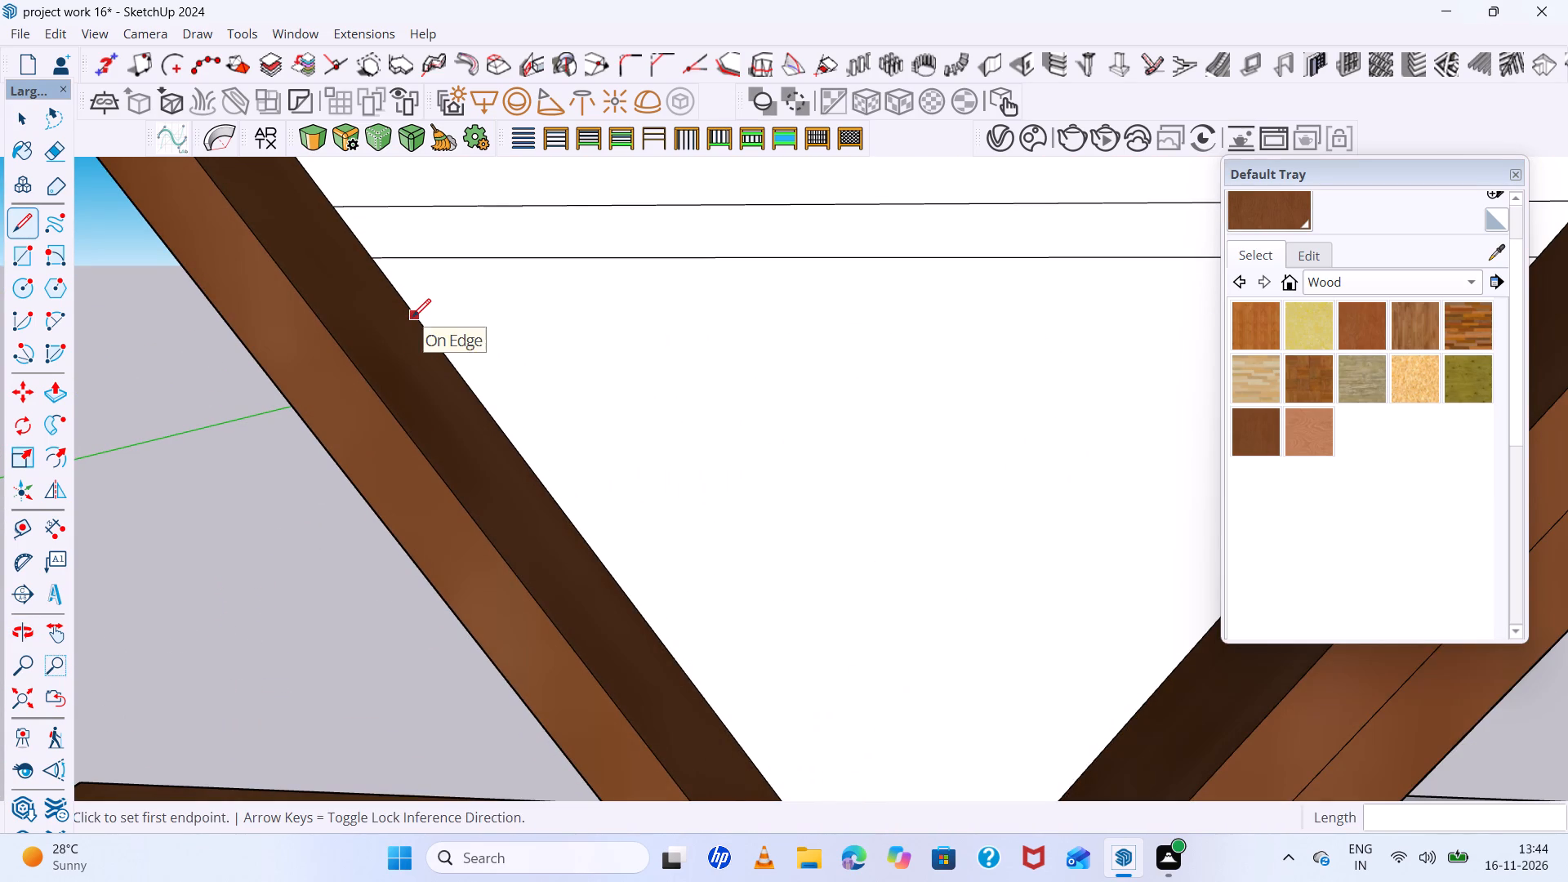
click(412, 317)
scroll(501, 355, down, 11)
scroll(717, 351, up, 6)
middle_drag(795, 371, 951, 415)
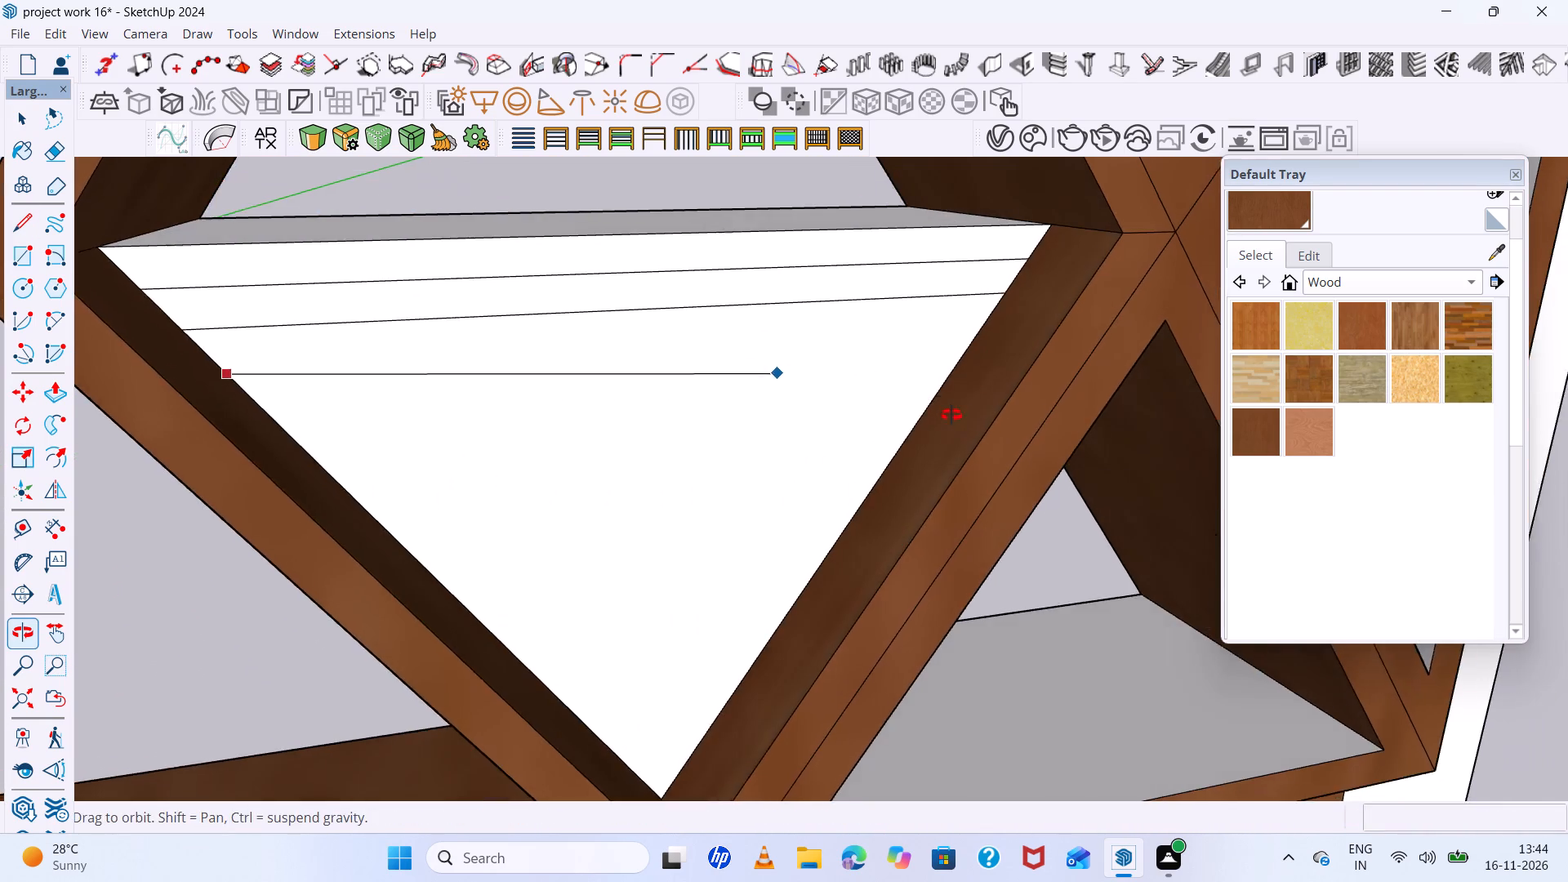
middle_drag(951, 415, 952, 414)
scroll(979, 341, up, 5)
click(981, 328)
scroll(966, 328, down, 13)
middle_drag(942, 377, 874, 402)
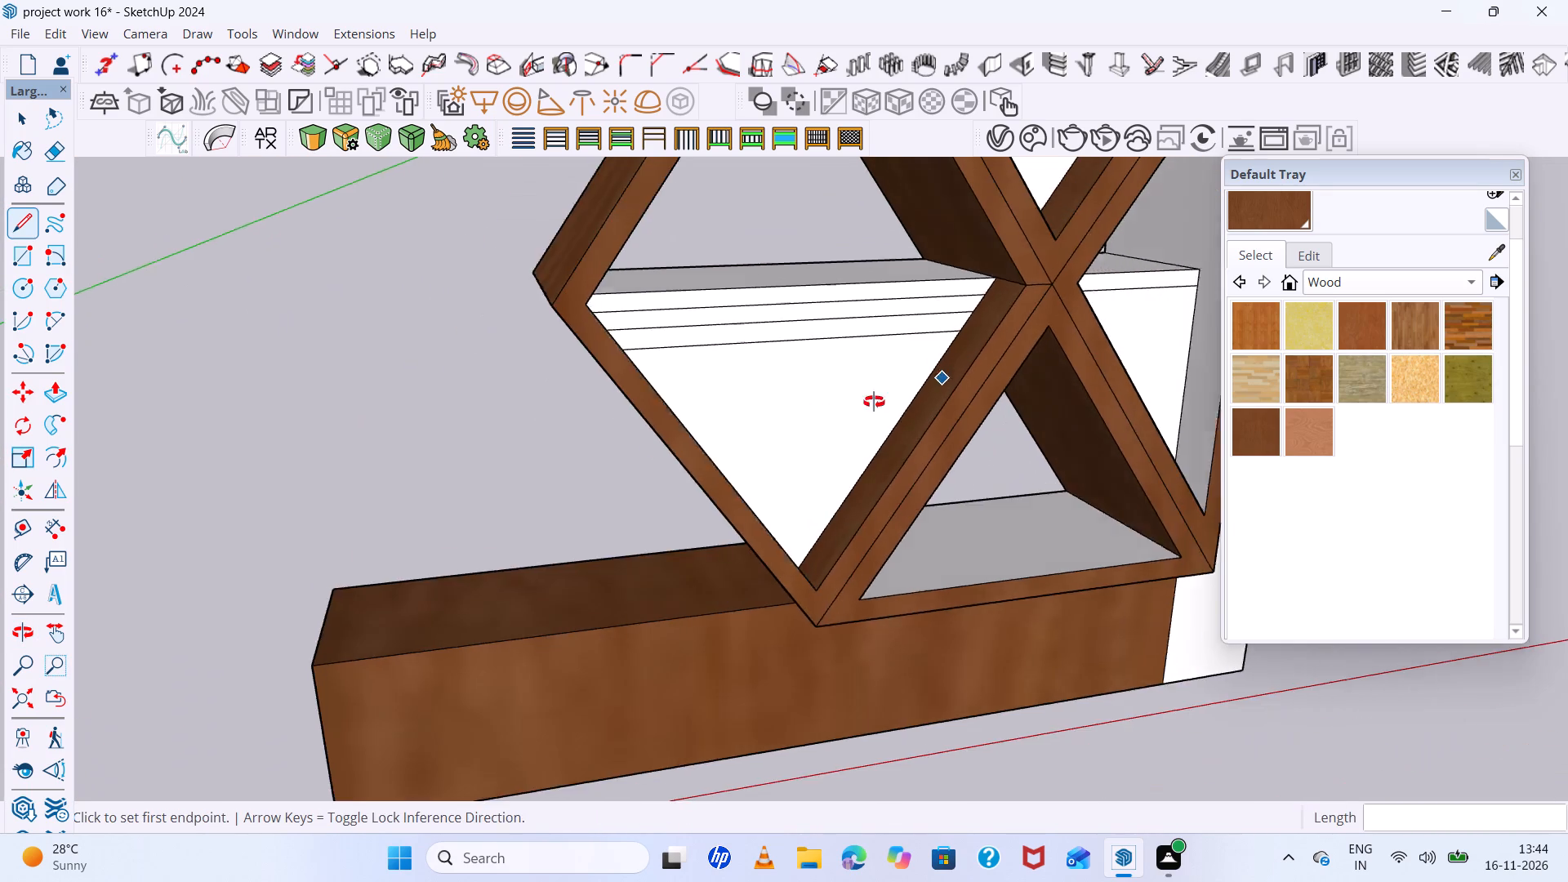
middle_drag(874, 402, 735, 423)
Draw a third slat line about 5" long across the lowest diamond's triangular panel, parallel to and just below the second.
scroll(736, 416, down, 4)
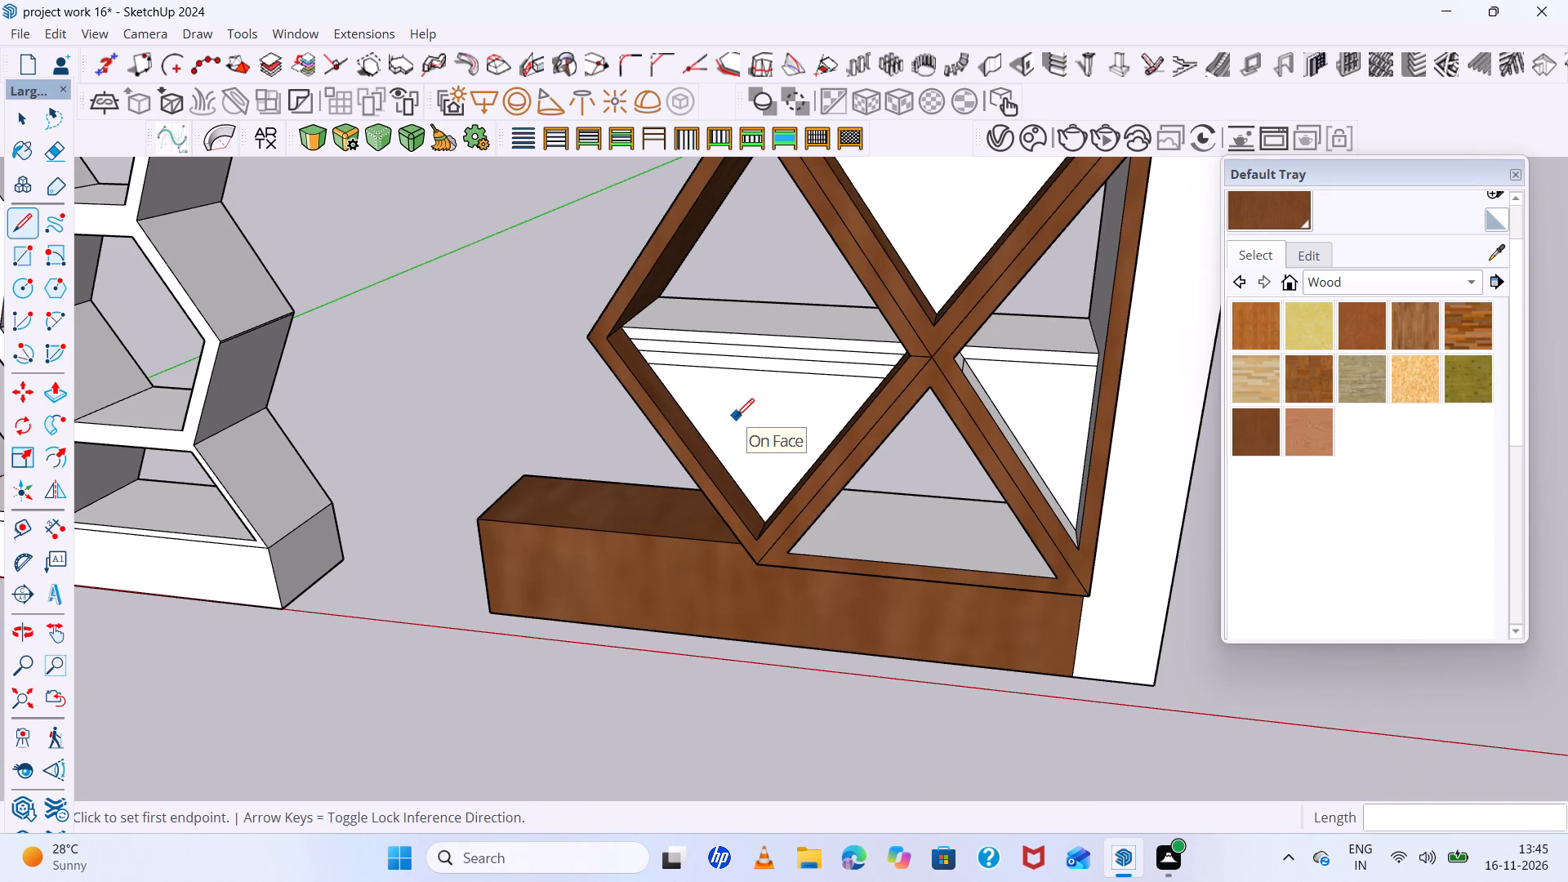
scroll(736, 416, down, 4)
scroll(736, 416, up, 14)
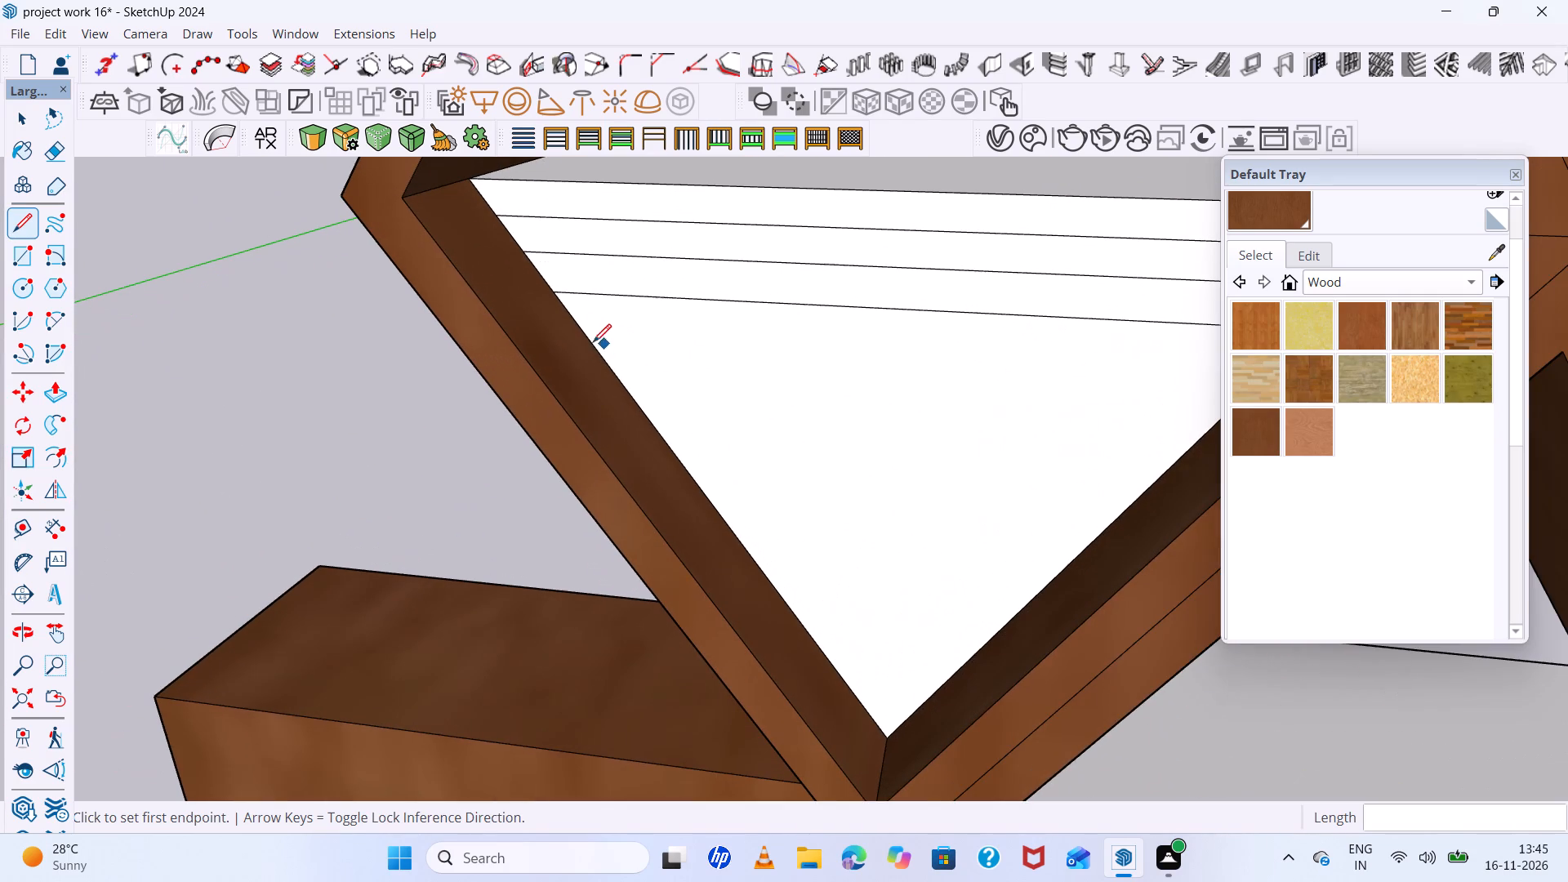
click(586, 338)
scroll(674, 390, down, 6)
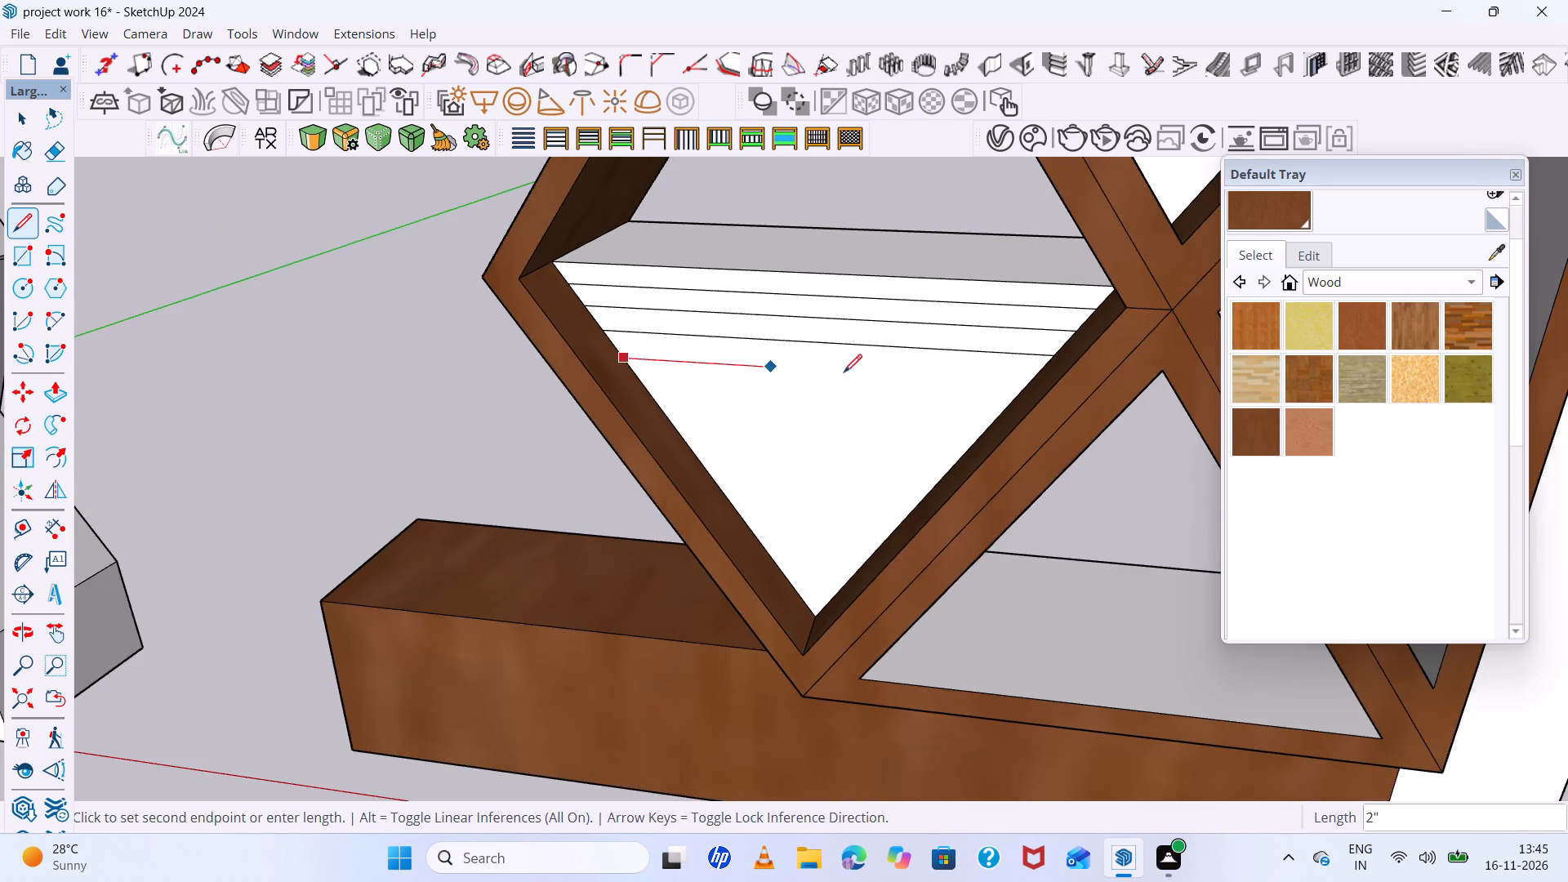
scroll(907, 379, up, 9)
middle_drag(968, 393, 1158, 424)
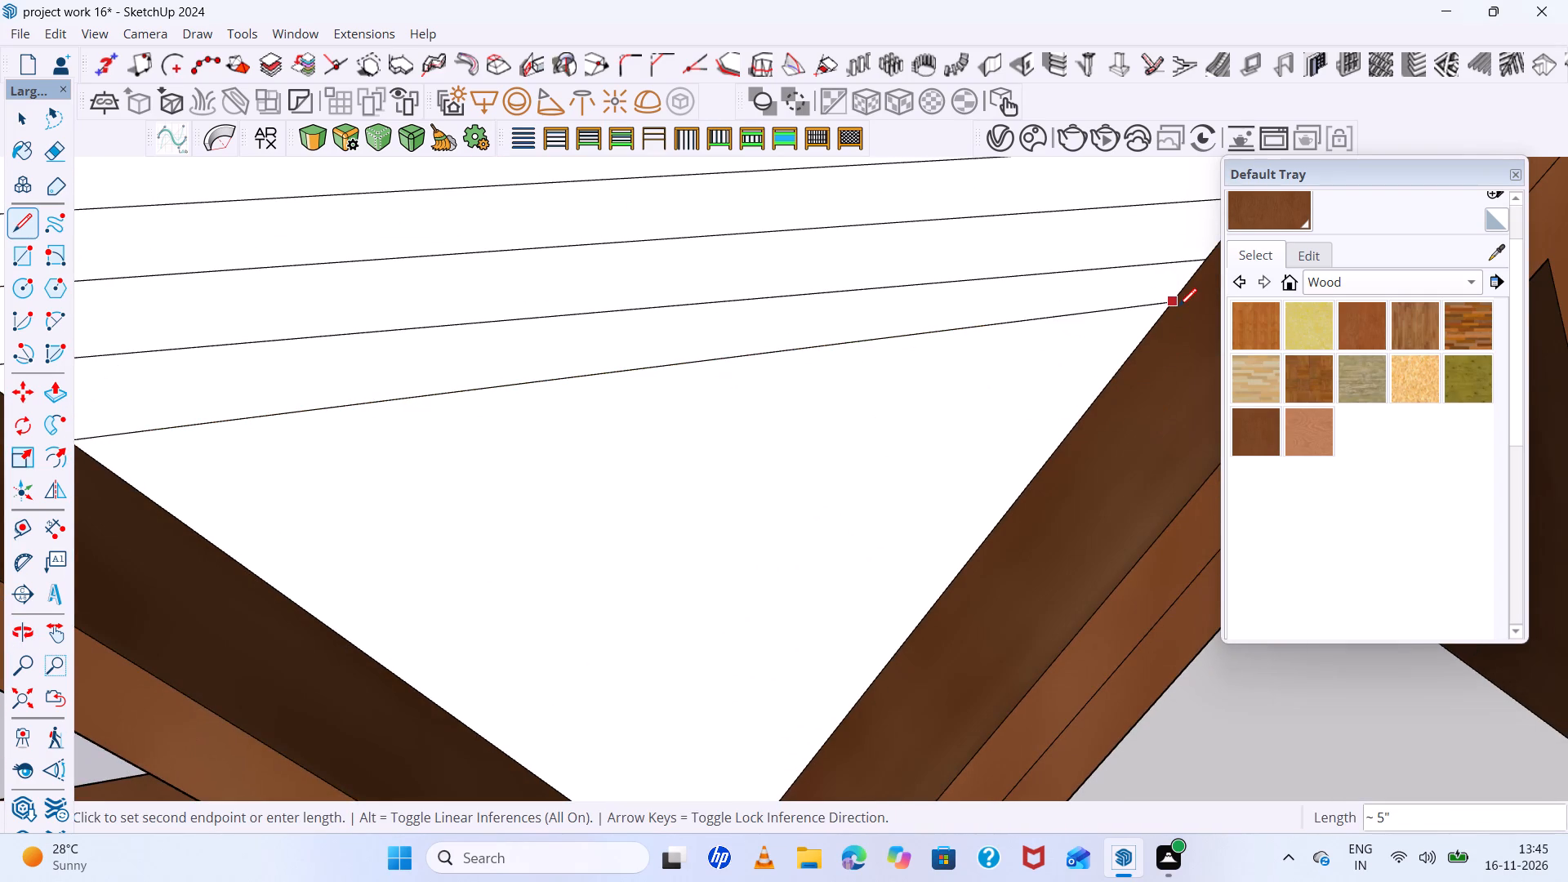
click(1152, 333)
Draw a fourth slat line about 5" long between the side edges of the triangular panel, evenly spaced below the third.
scroll(992, 375, down, 9)
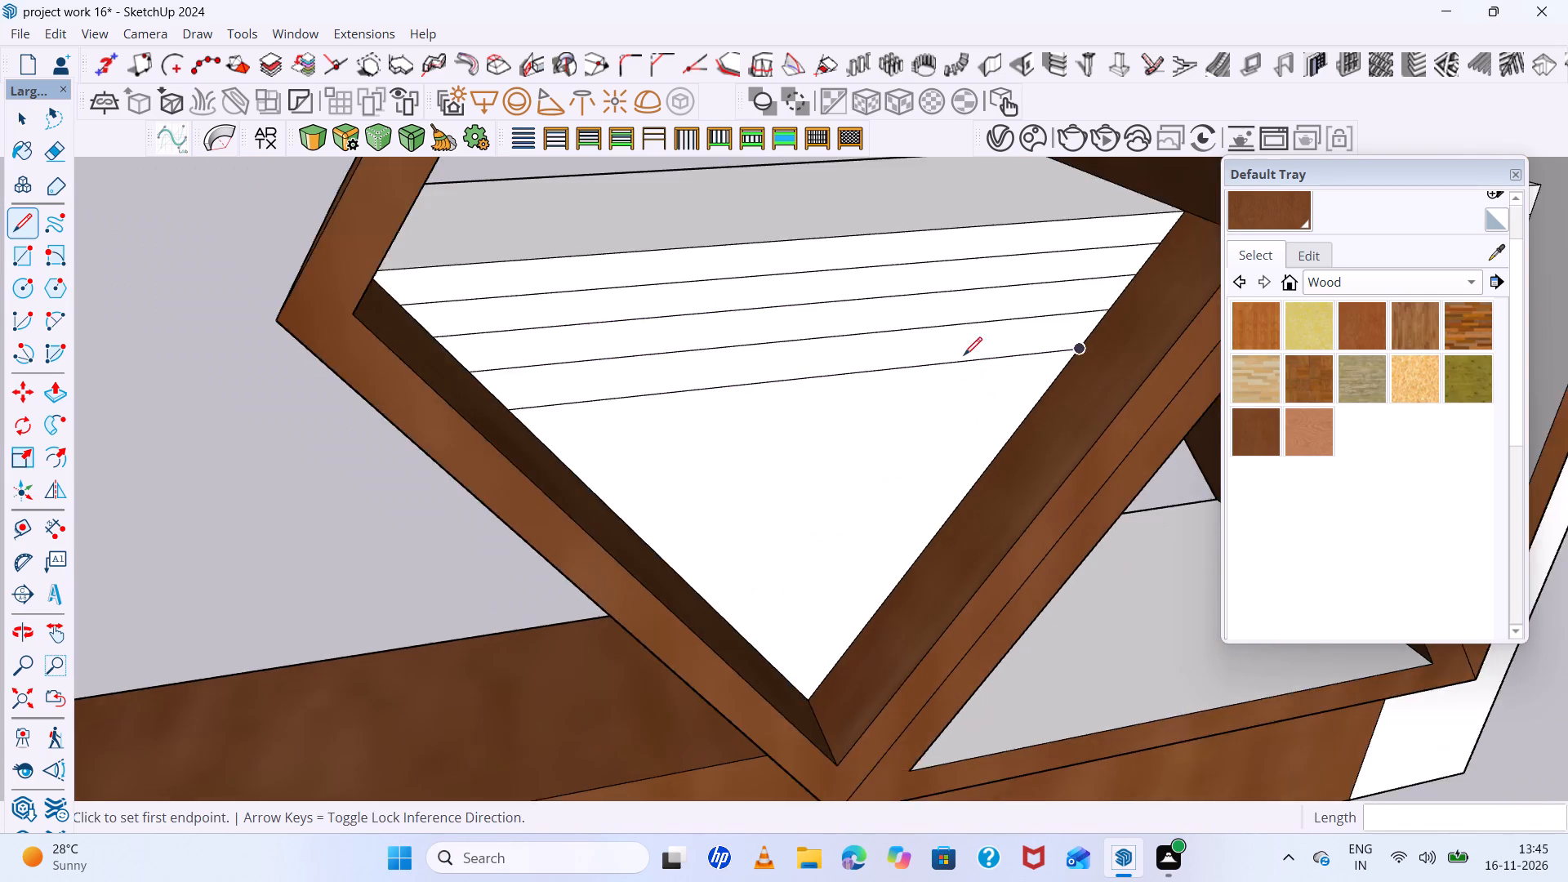
scroll(964, 355, down, 3)
middle_drag(976, 376, 976, 349)
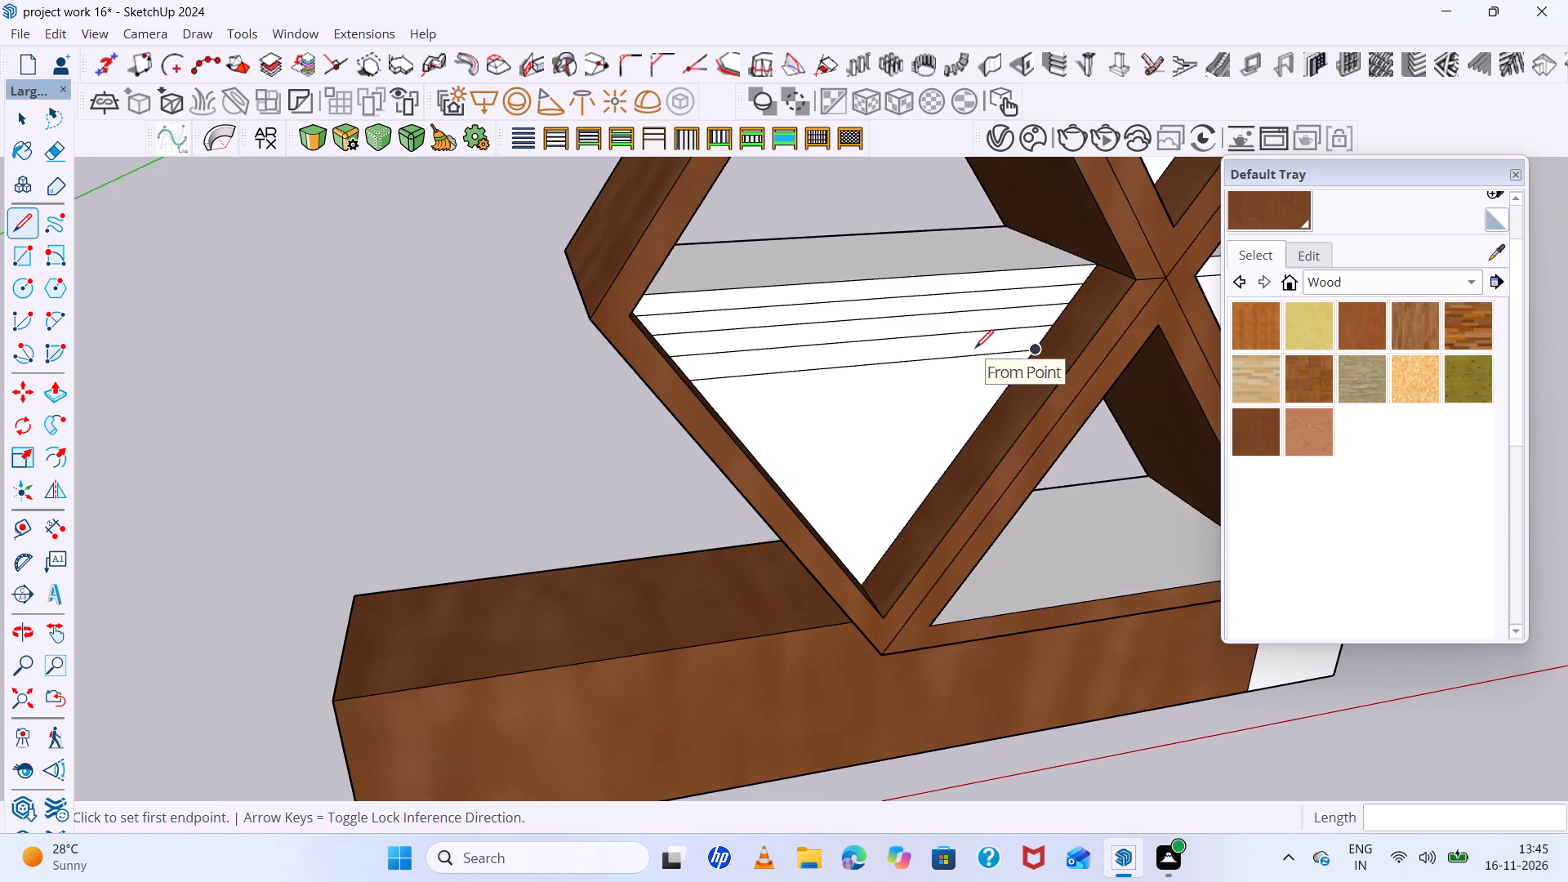
scroll(975, 348, down, 5)
middle_drag(996, 379, 867, 271)
scroll(861, 373, up, 14)
middle_drag(793, 363, 715, 380)
scroll(733, 371, up, 1)
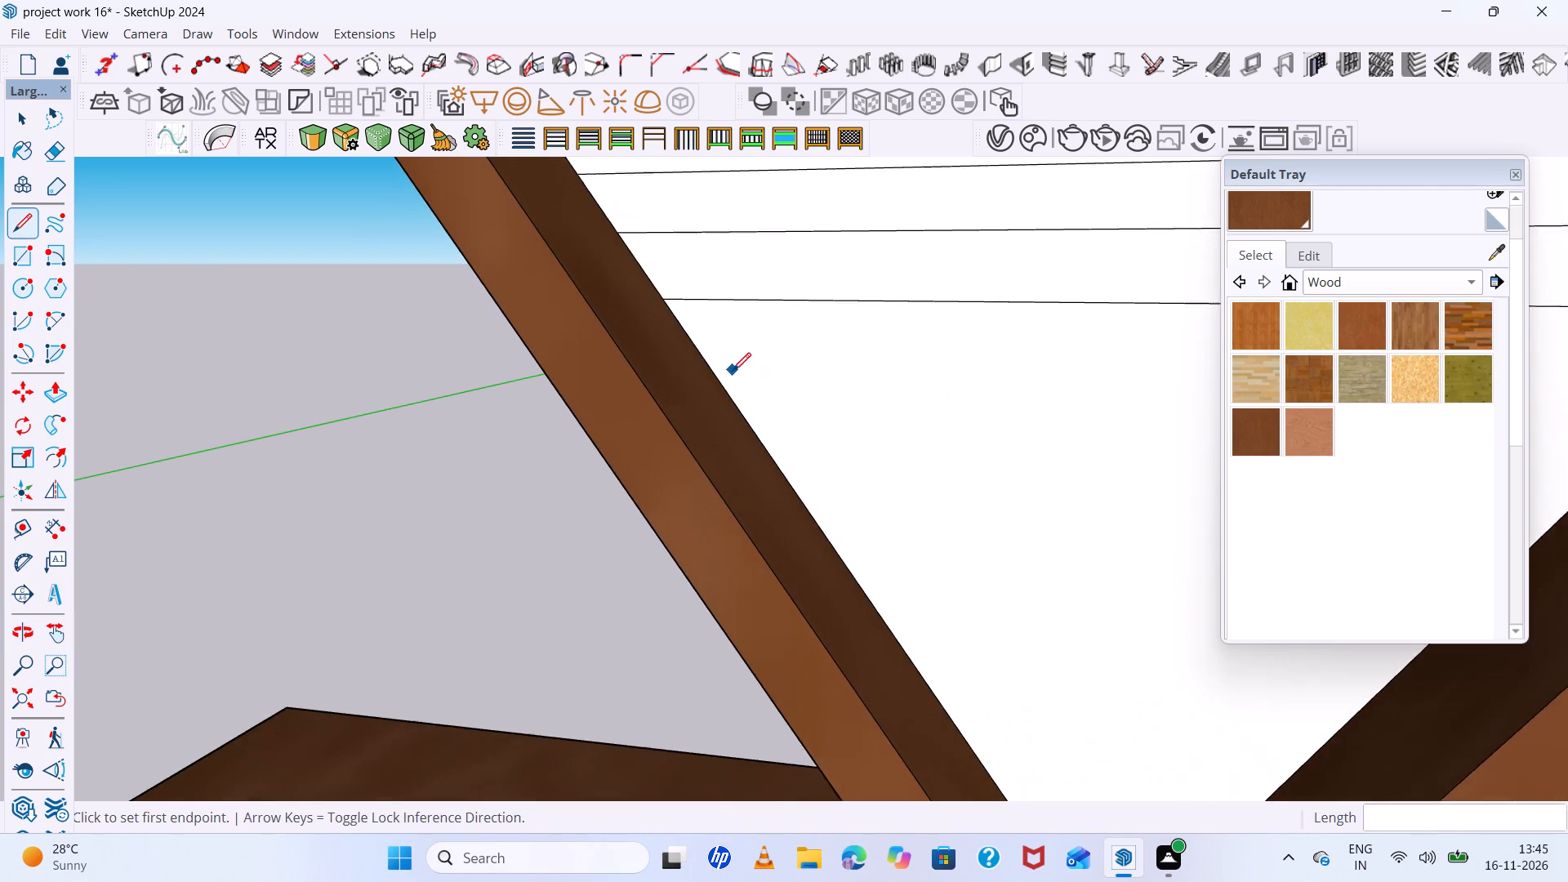
scroll(733, 371, up, 2)
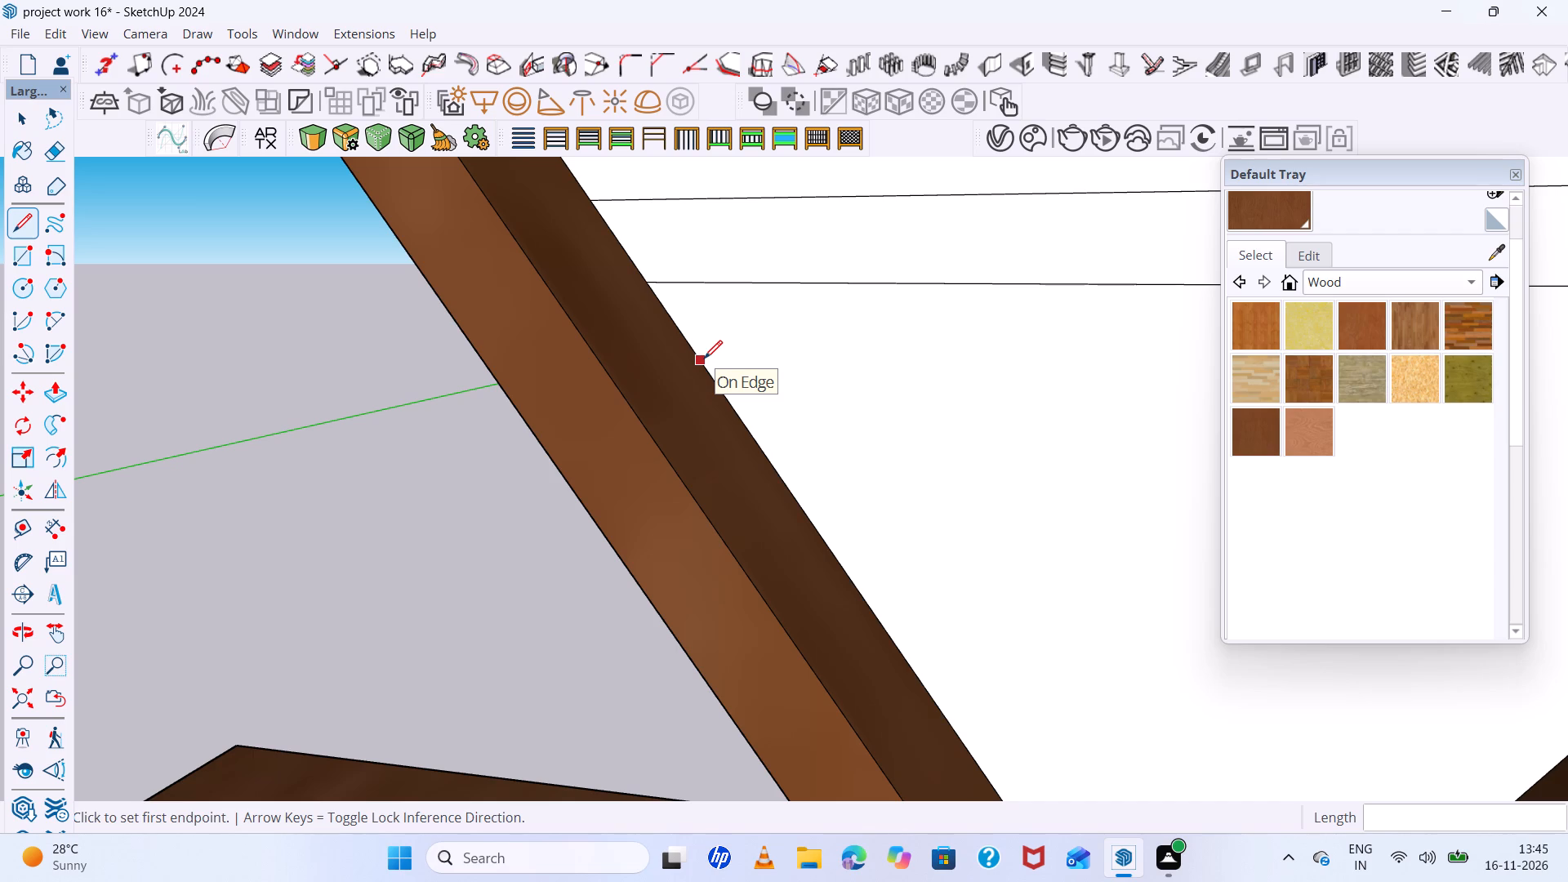
click(704, 359)
scroll(705, 360, down, 15)
scroll(705, 360, up, 1)
middle_drag(706, 364, 893, 425)
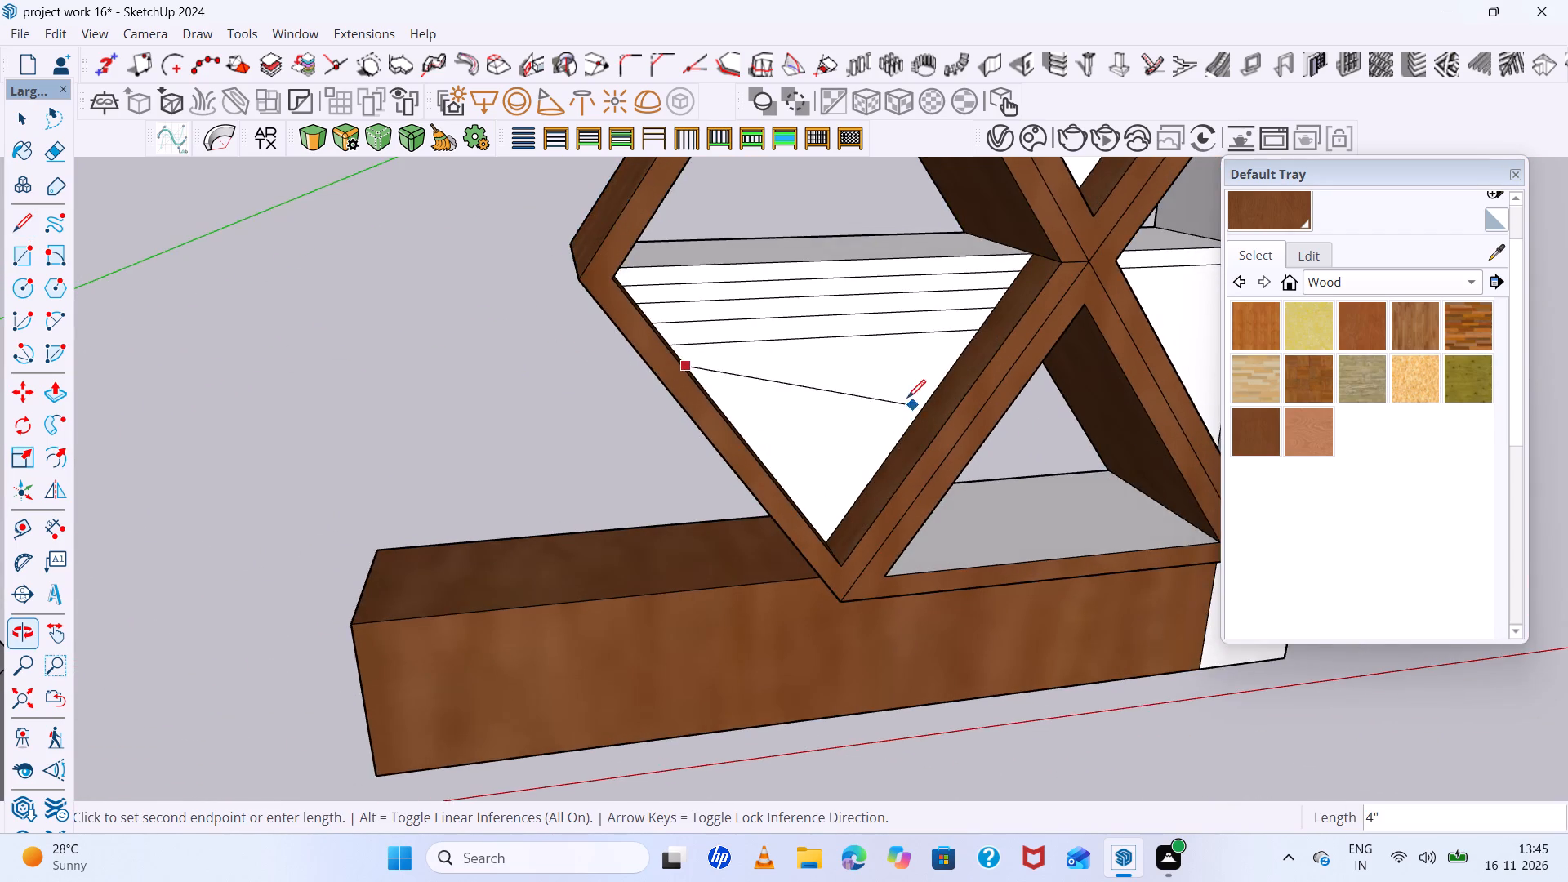
scroll(969, 373, up, 5)
click(960, 336)
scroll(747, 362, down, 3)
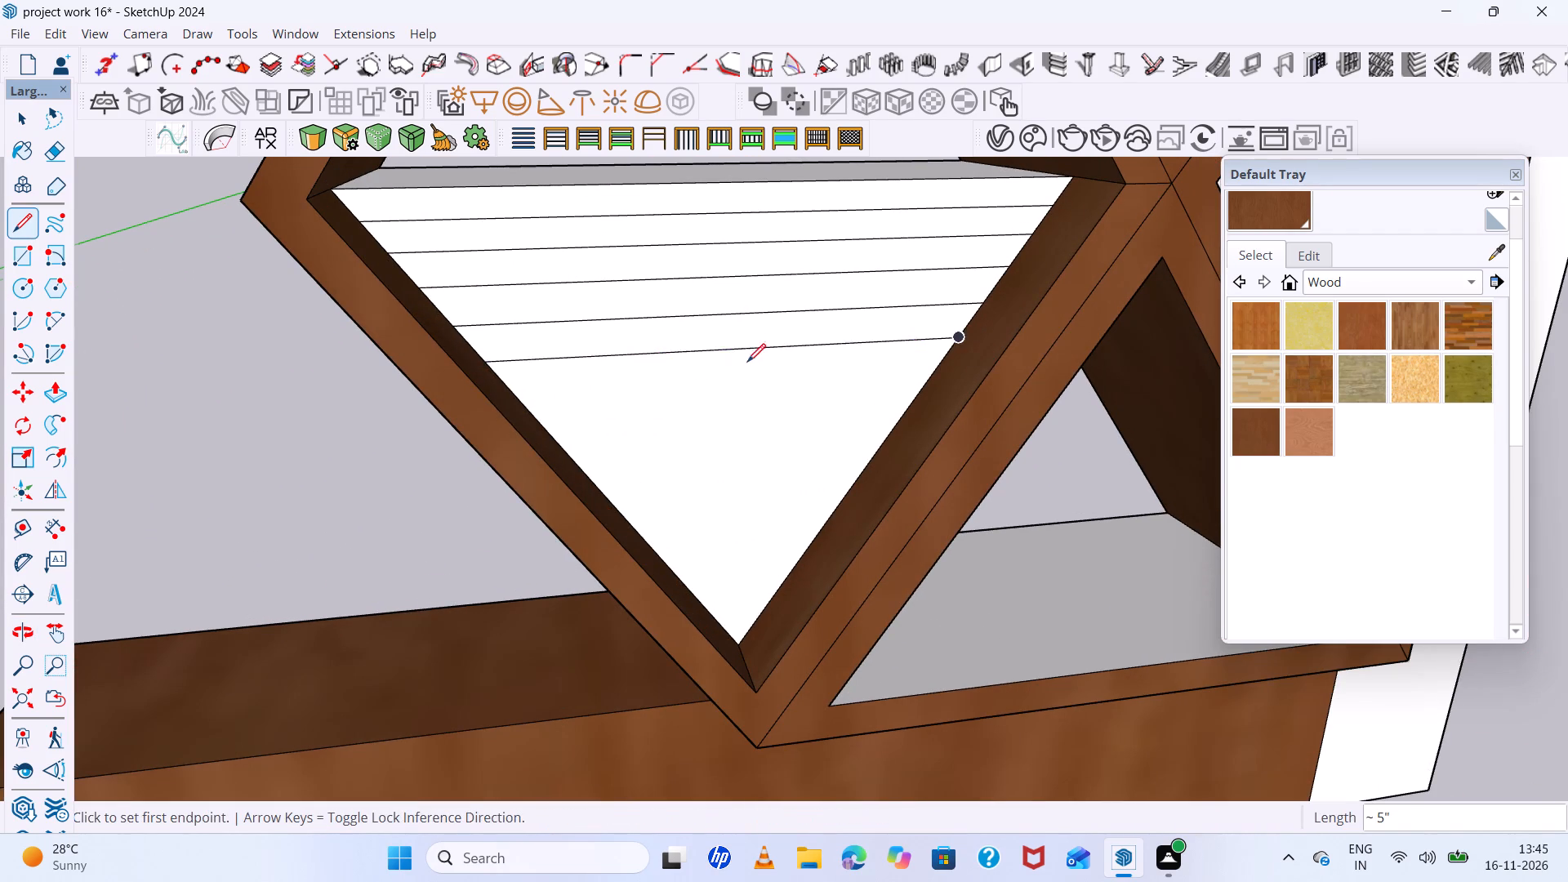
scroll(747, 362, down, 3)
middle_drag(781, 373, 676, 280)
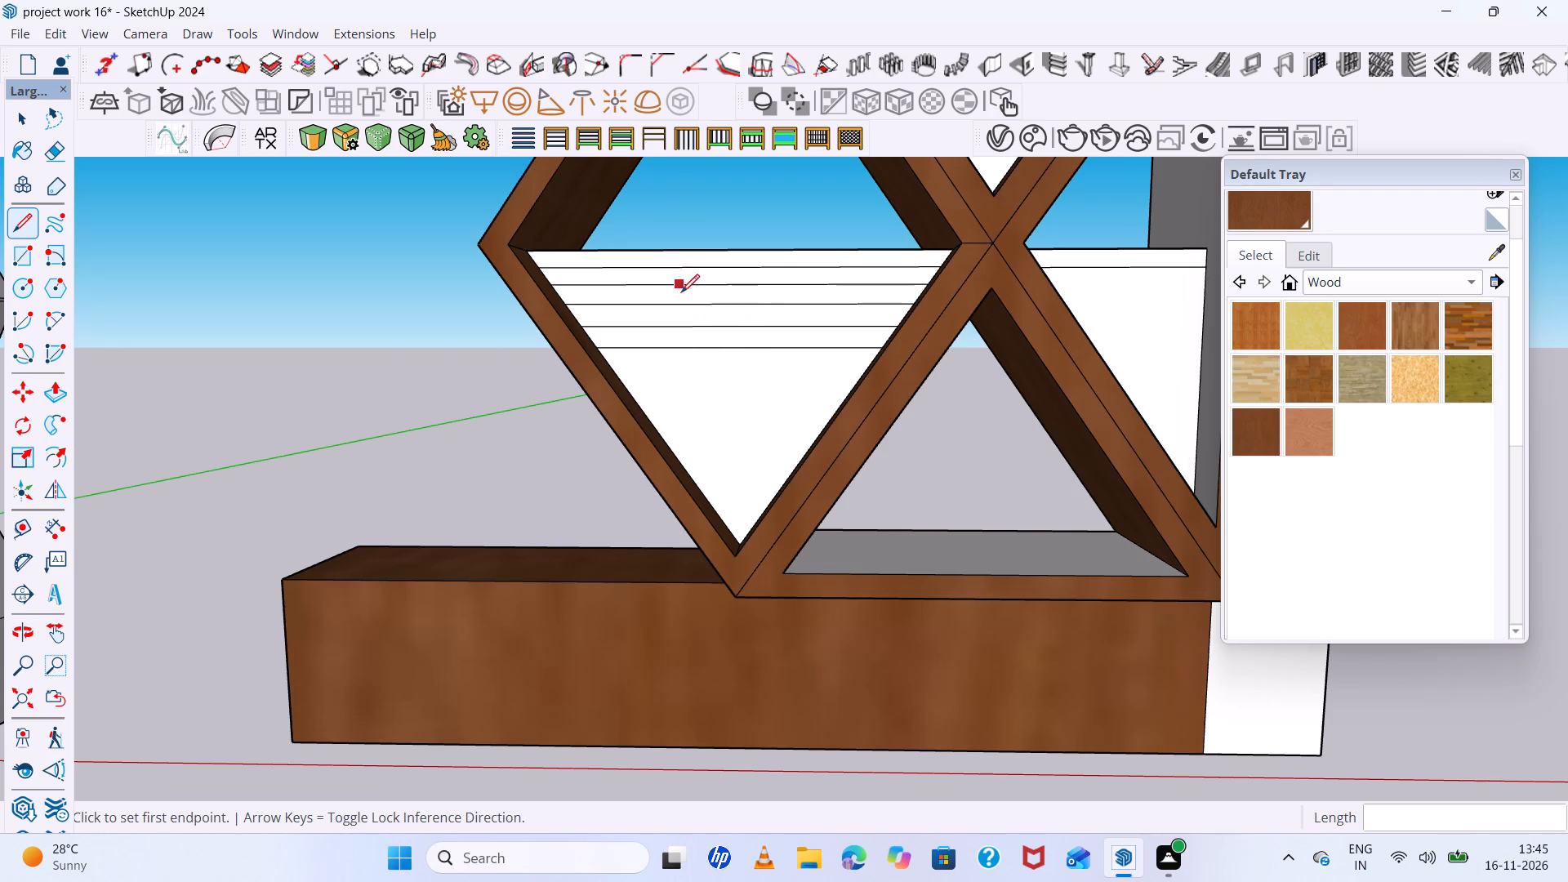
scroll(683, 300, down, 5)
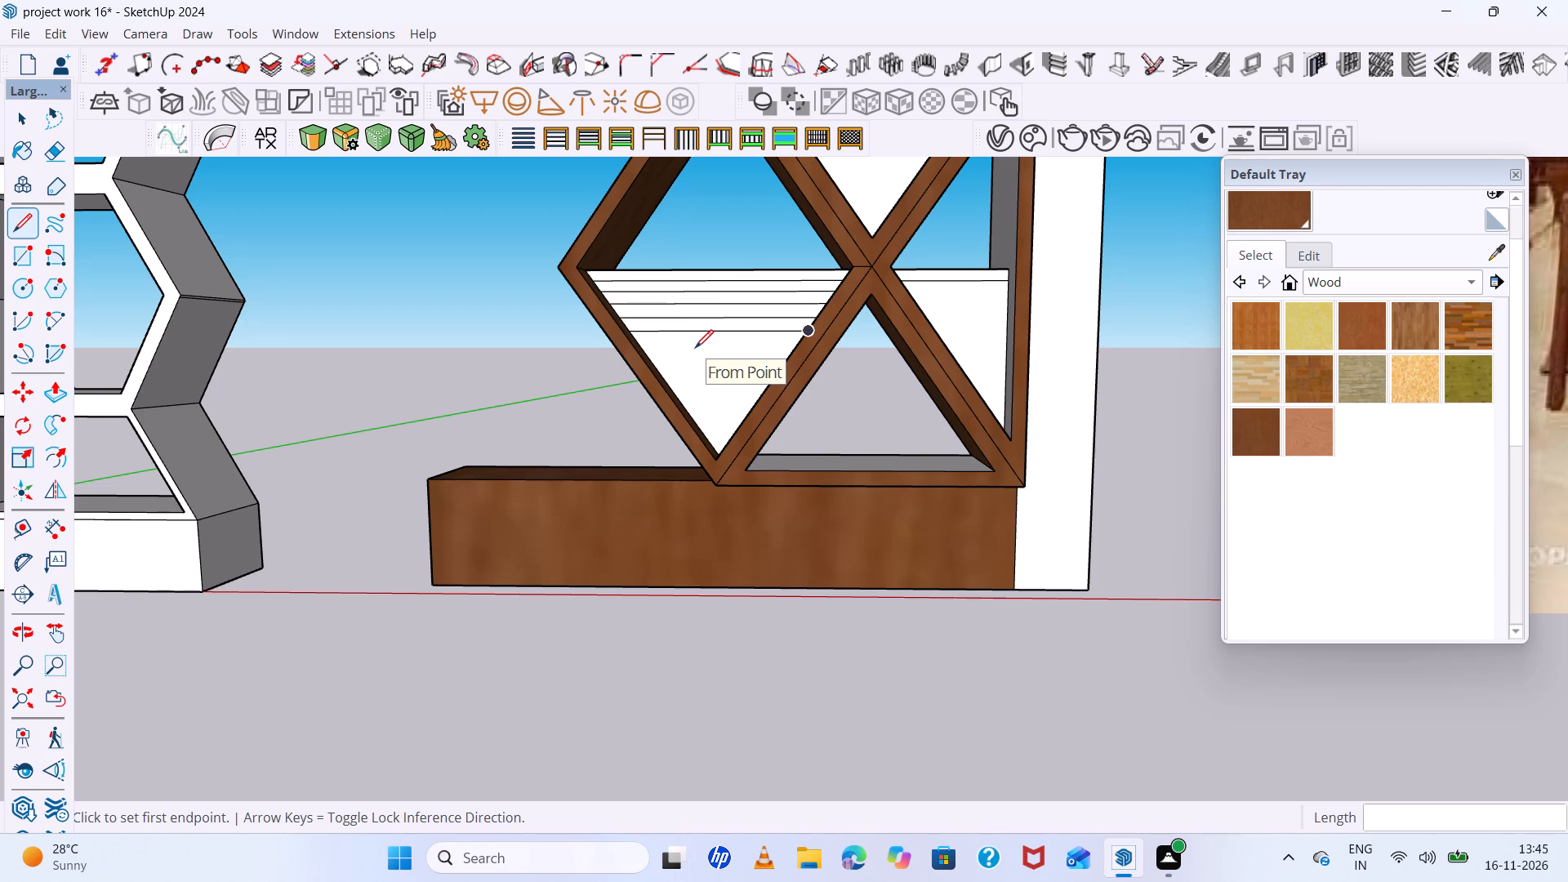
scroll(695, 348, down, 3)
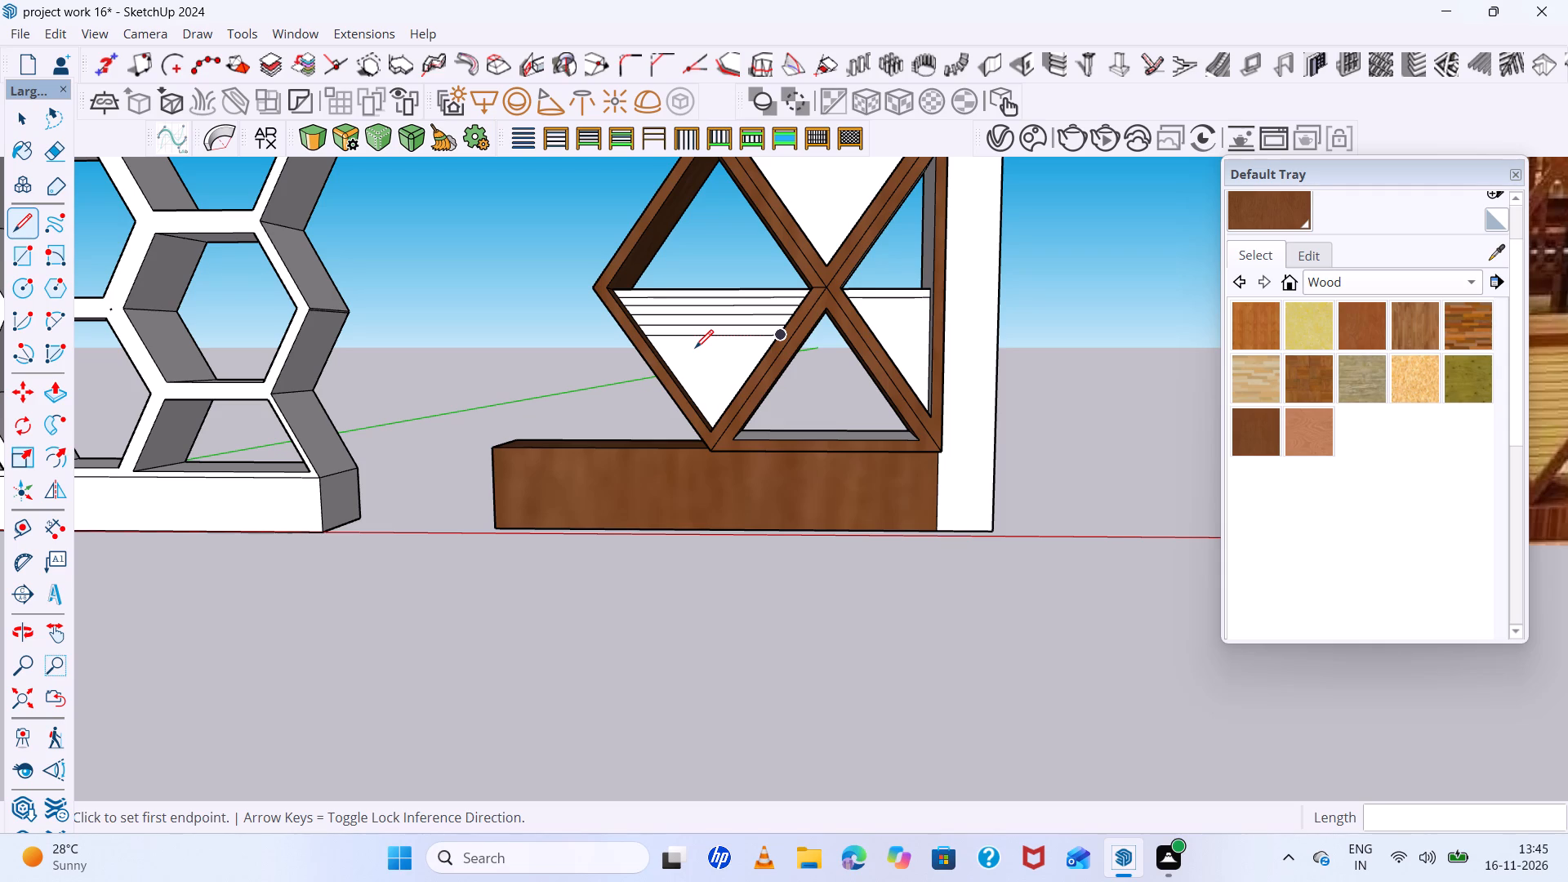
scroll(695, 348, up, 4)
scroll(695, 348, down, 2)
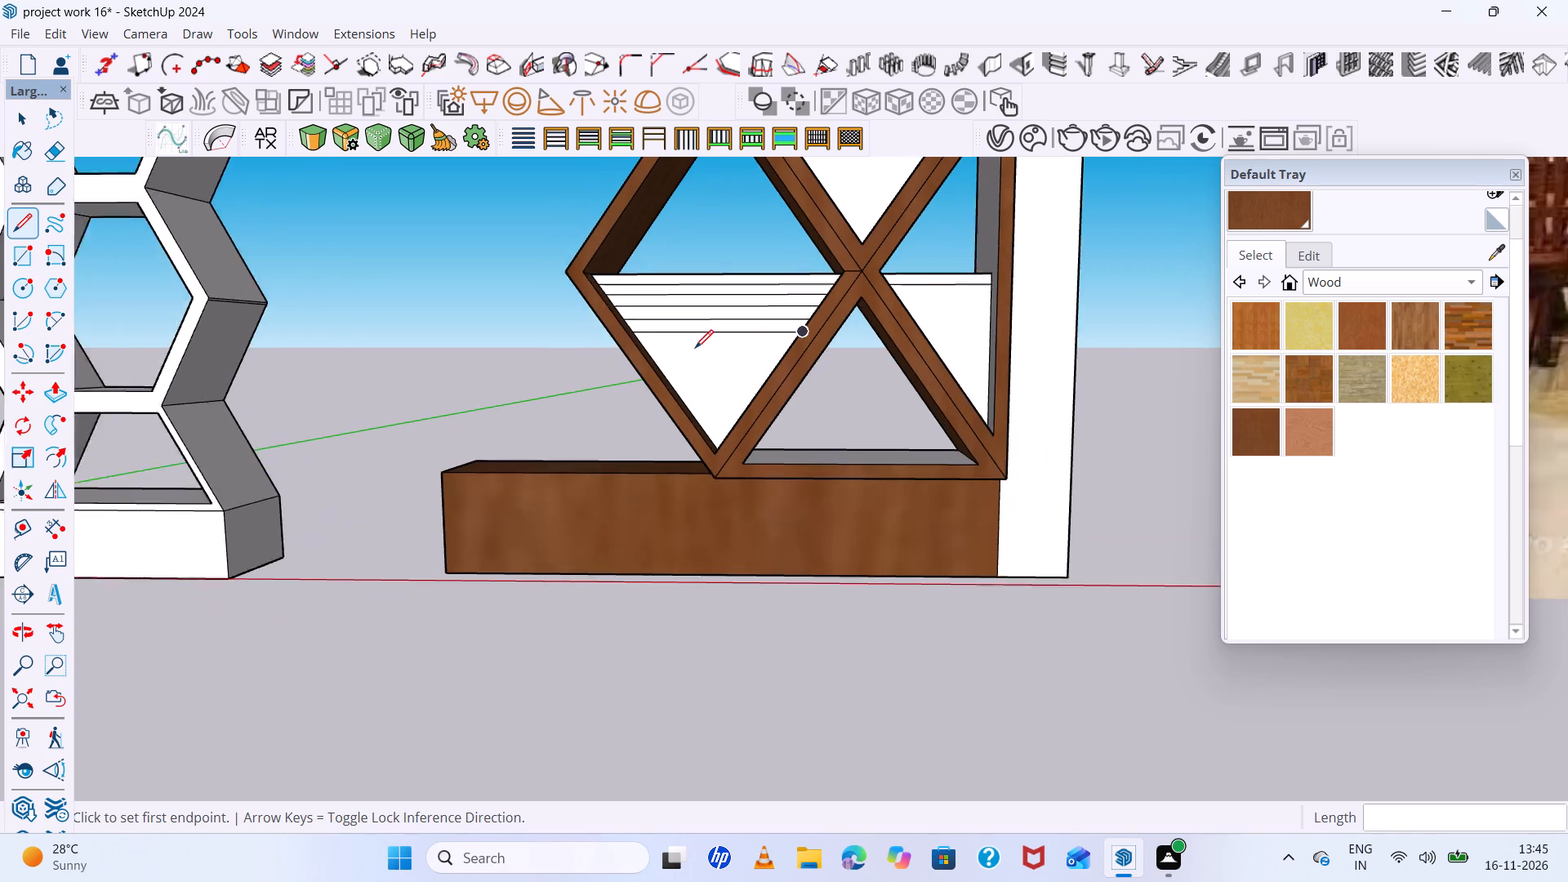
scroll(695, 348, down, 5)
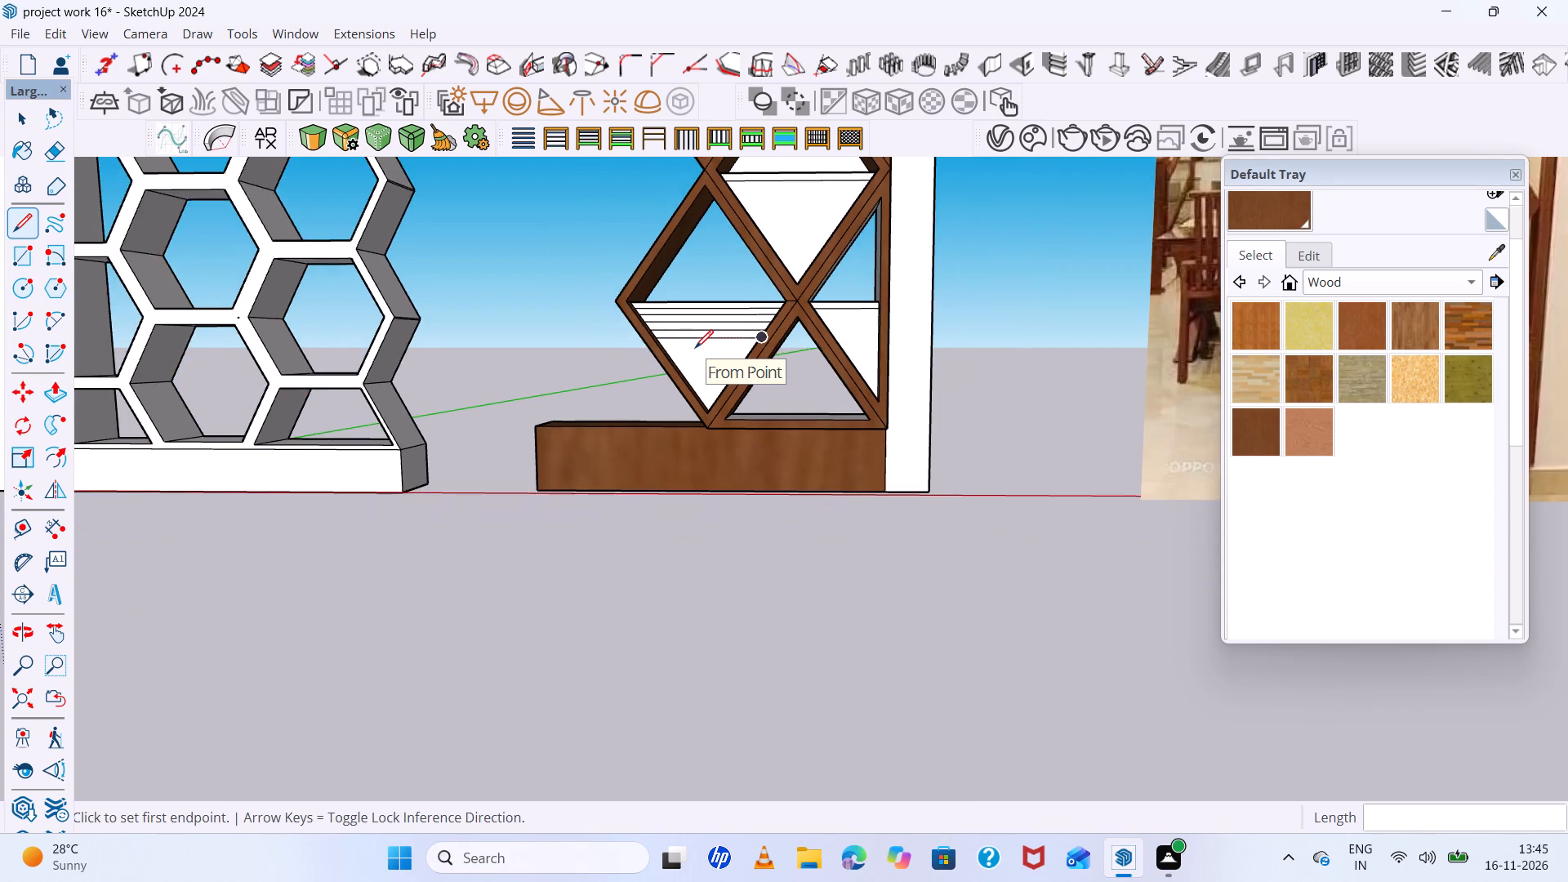
Draw a fifth slat line about 4" long across the triangular panel, parallel to and just below the fourth.
scroll(696, 354, up, 10)
middle_drag(649, 354, 581, 375)
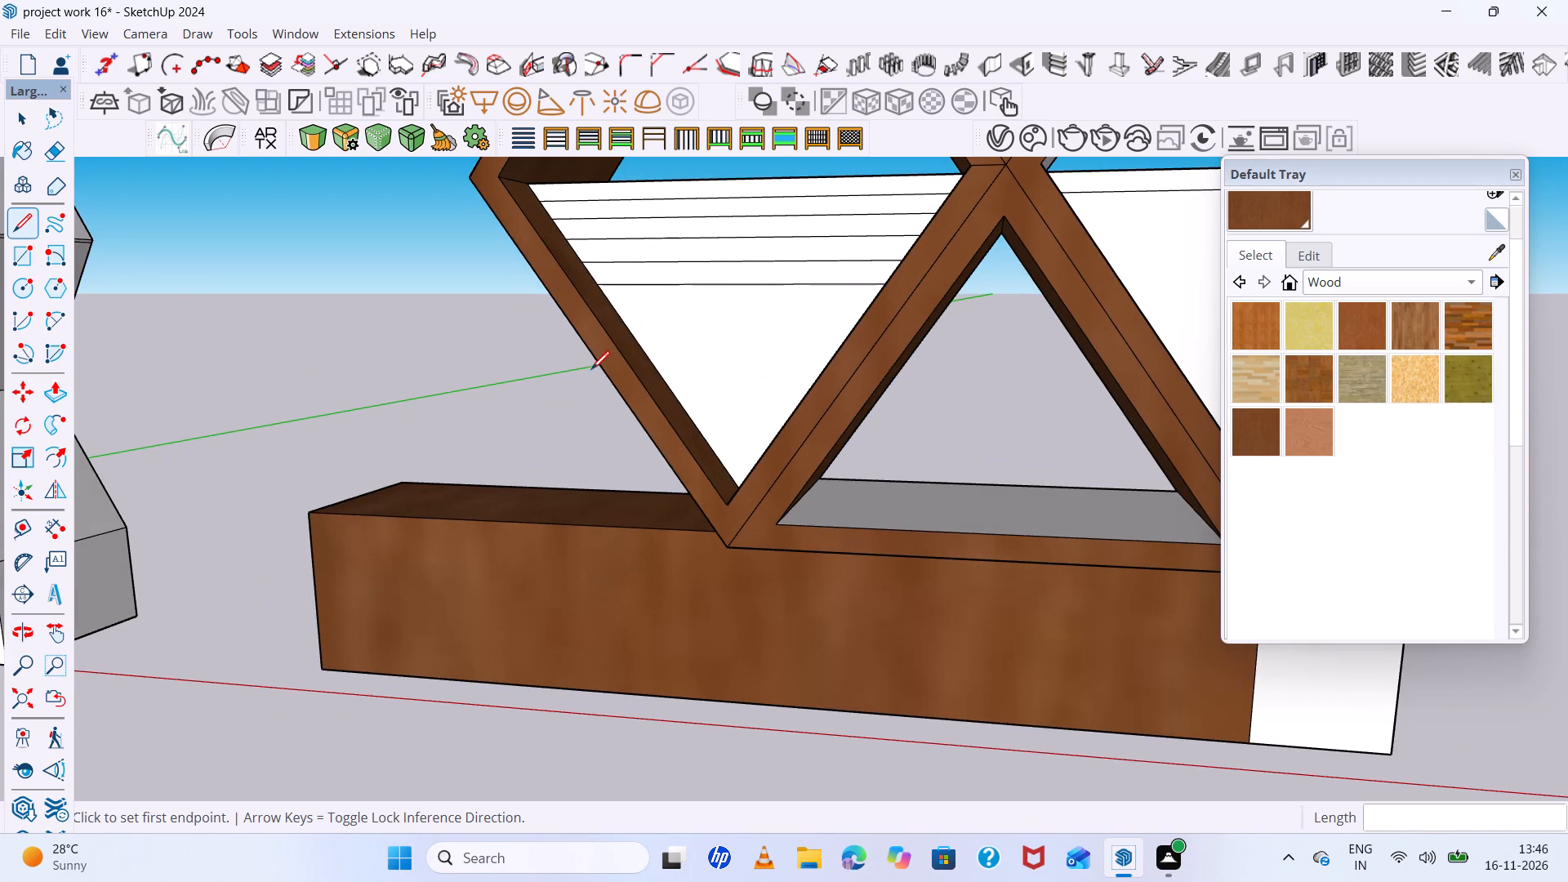
scroll(591, 369, down, 4)
middle_drag(591, 367, 512, 373)
scroll(666, 294, up, 15)
middle_drag(608, 345, 677, 368)
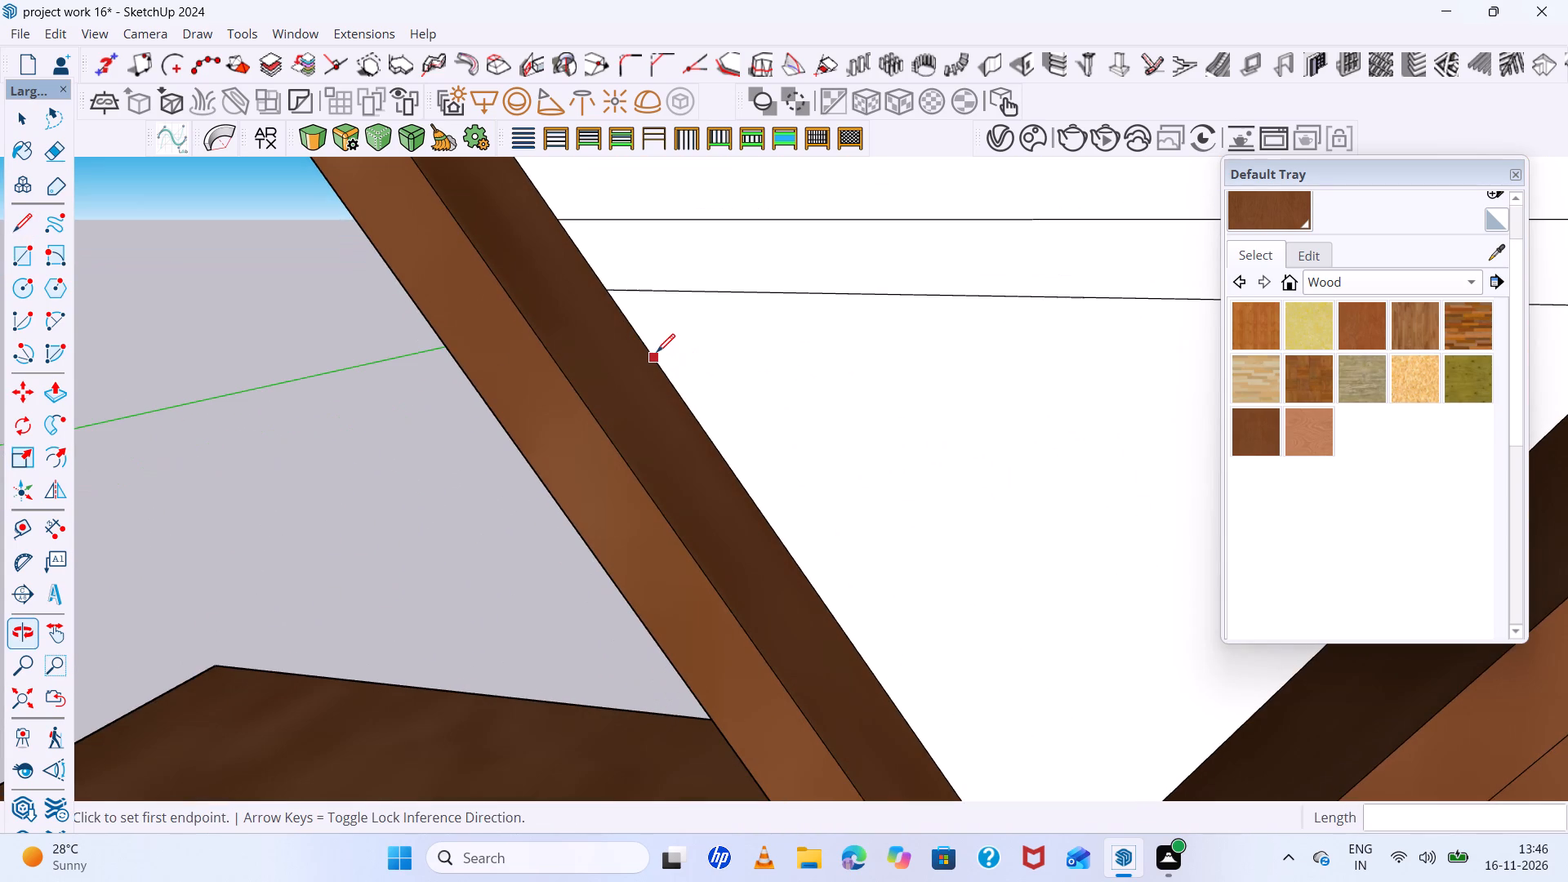
click(645, 348)
scroll(681, 384, down, 12)
scroll(815, 396, up, 4)
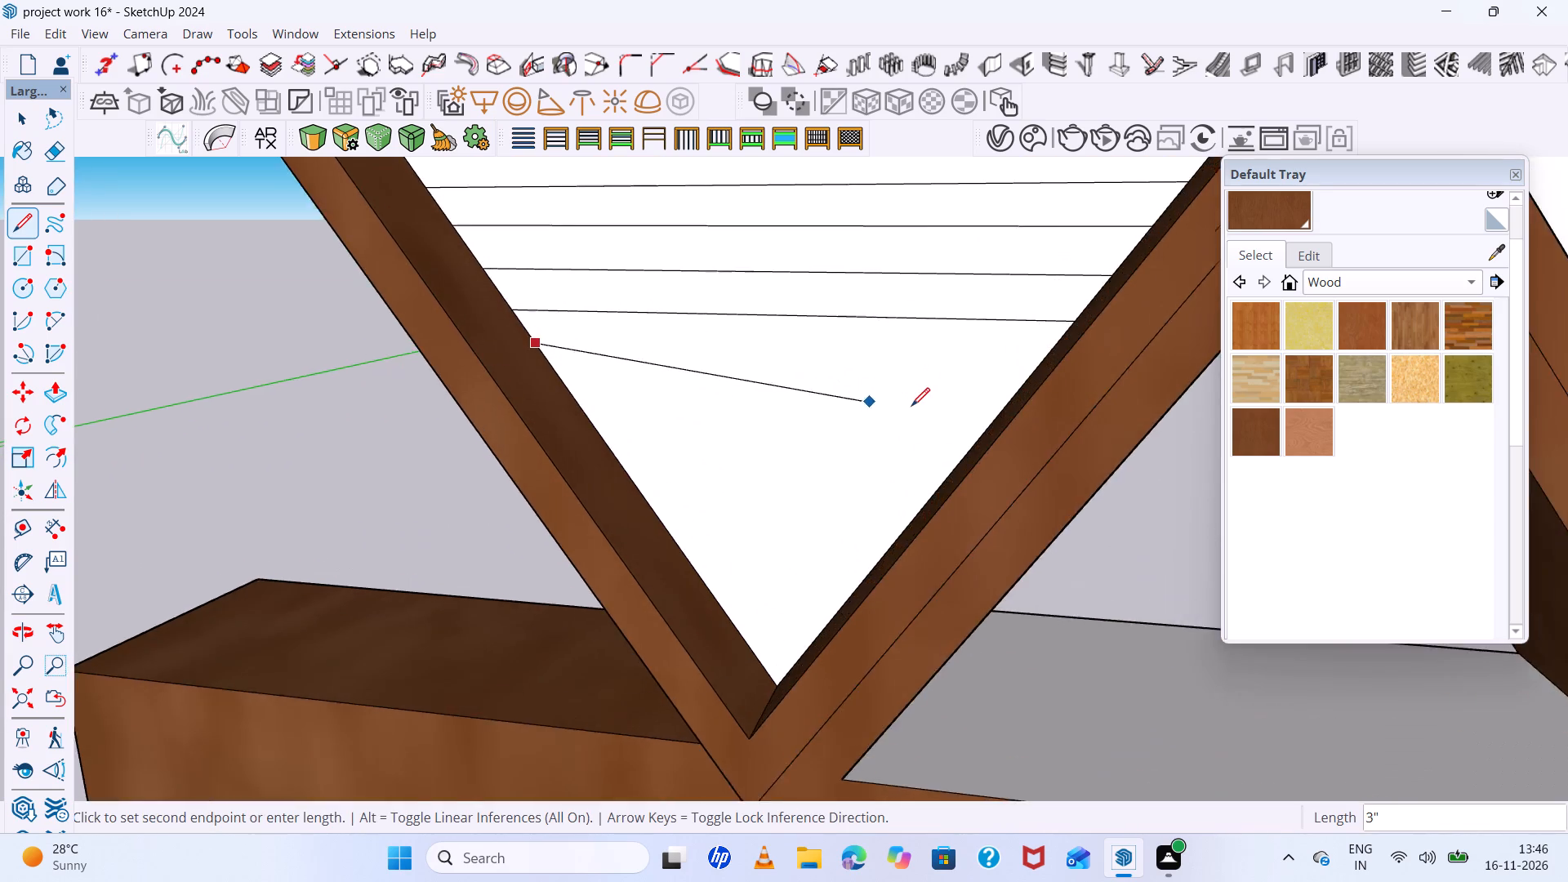
scroll(911, 406, up, 7)
middle_drag(941, 424, 1103, 456)
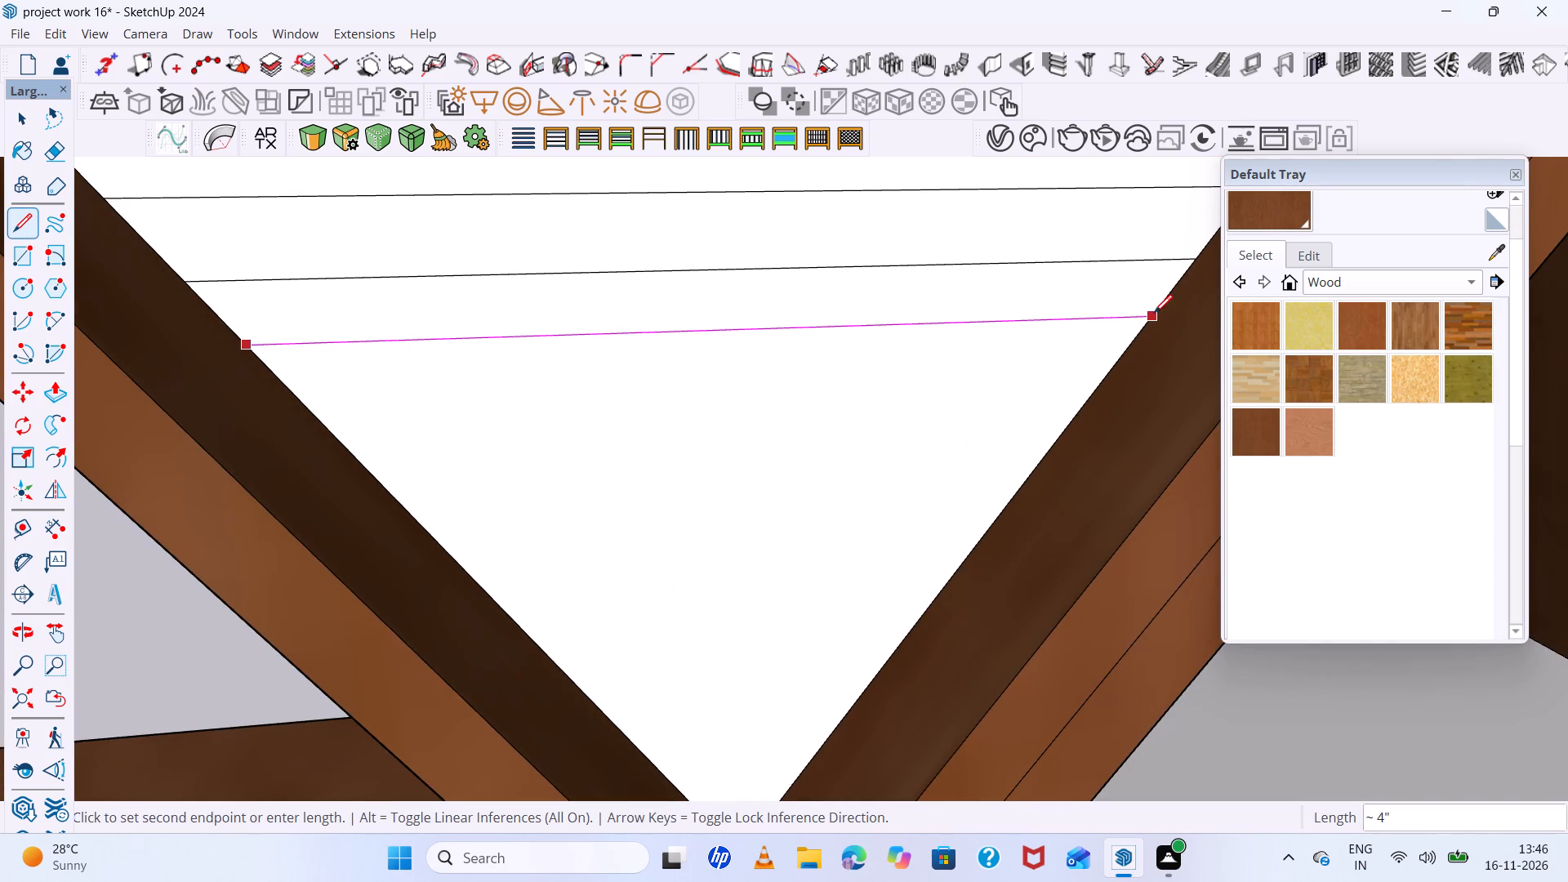
click(1155, 316)
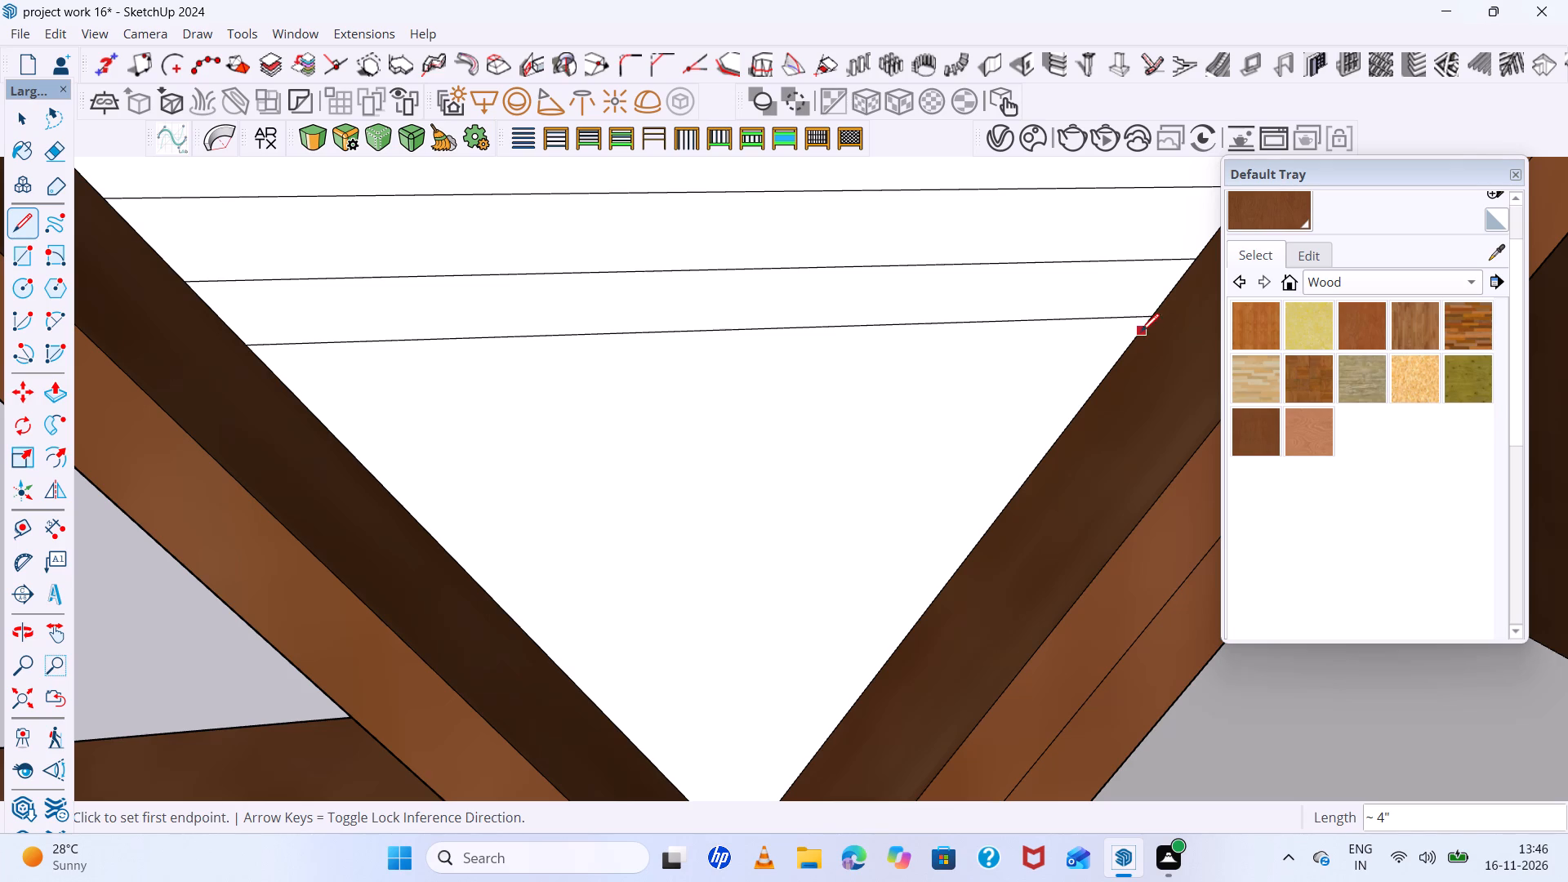
Draw a sixth slat line about 4" long across the triangular panel, just below and parallel to the fifth.
scroll(1004, 413, down, 11)
scroll(975, 412, up, 1)
middle_drag(974, 412, 777, 224)
scroll(726, 370, up, 10)
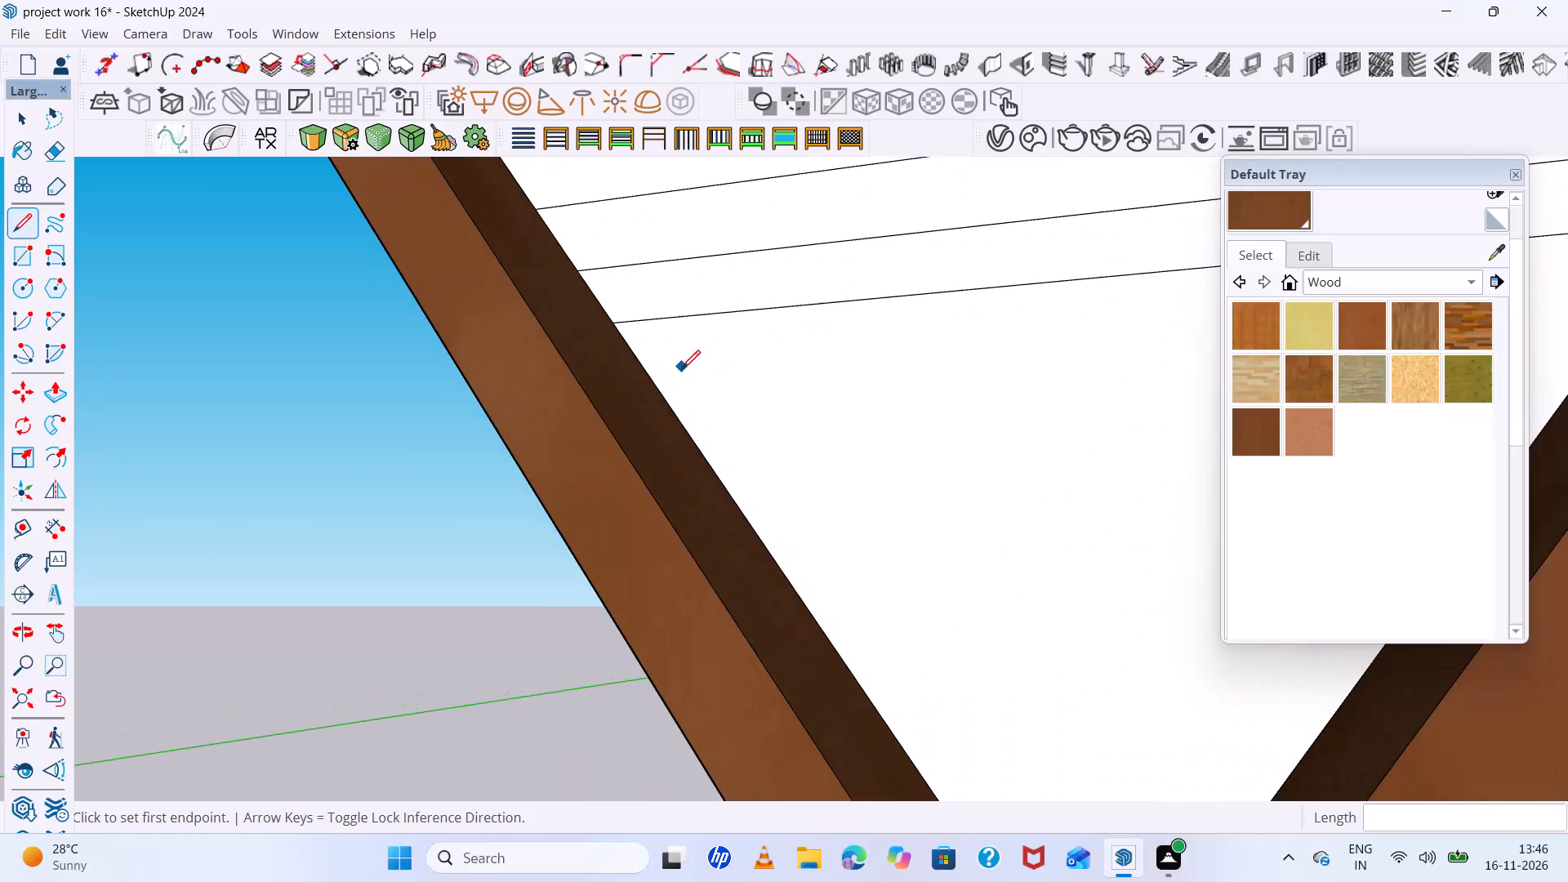
click(656, 388)
scroll(938, 514, down, 14)
scroll(908, 461, up, 6)
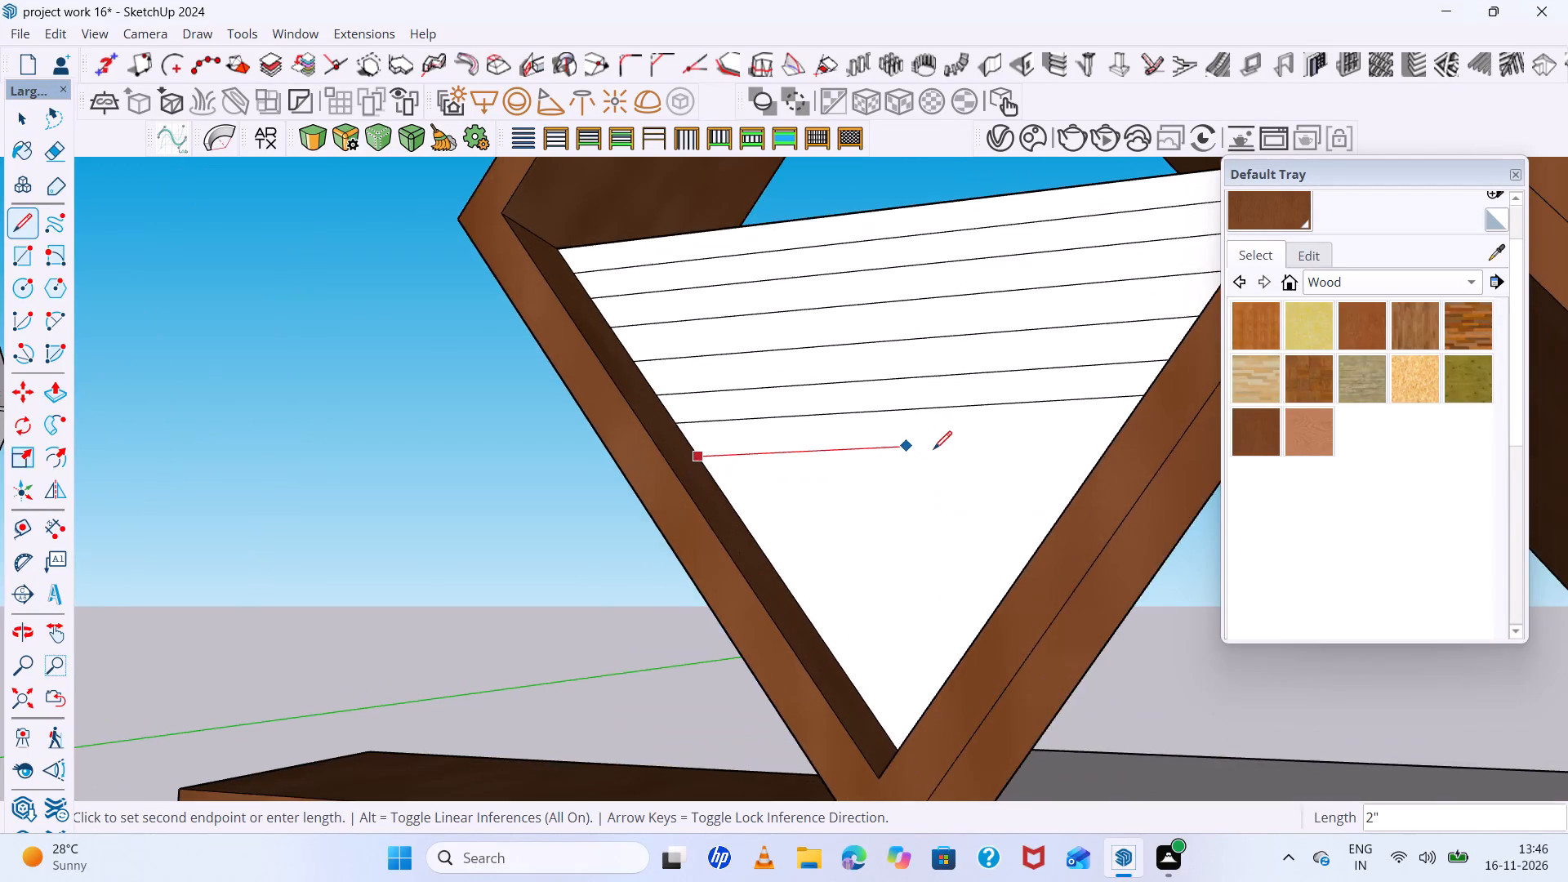
middle_drag(982, 473, 1244, 525)
scroll(1099, 440, up, 9)
click(1055, 481)
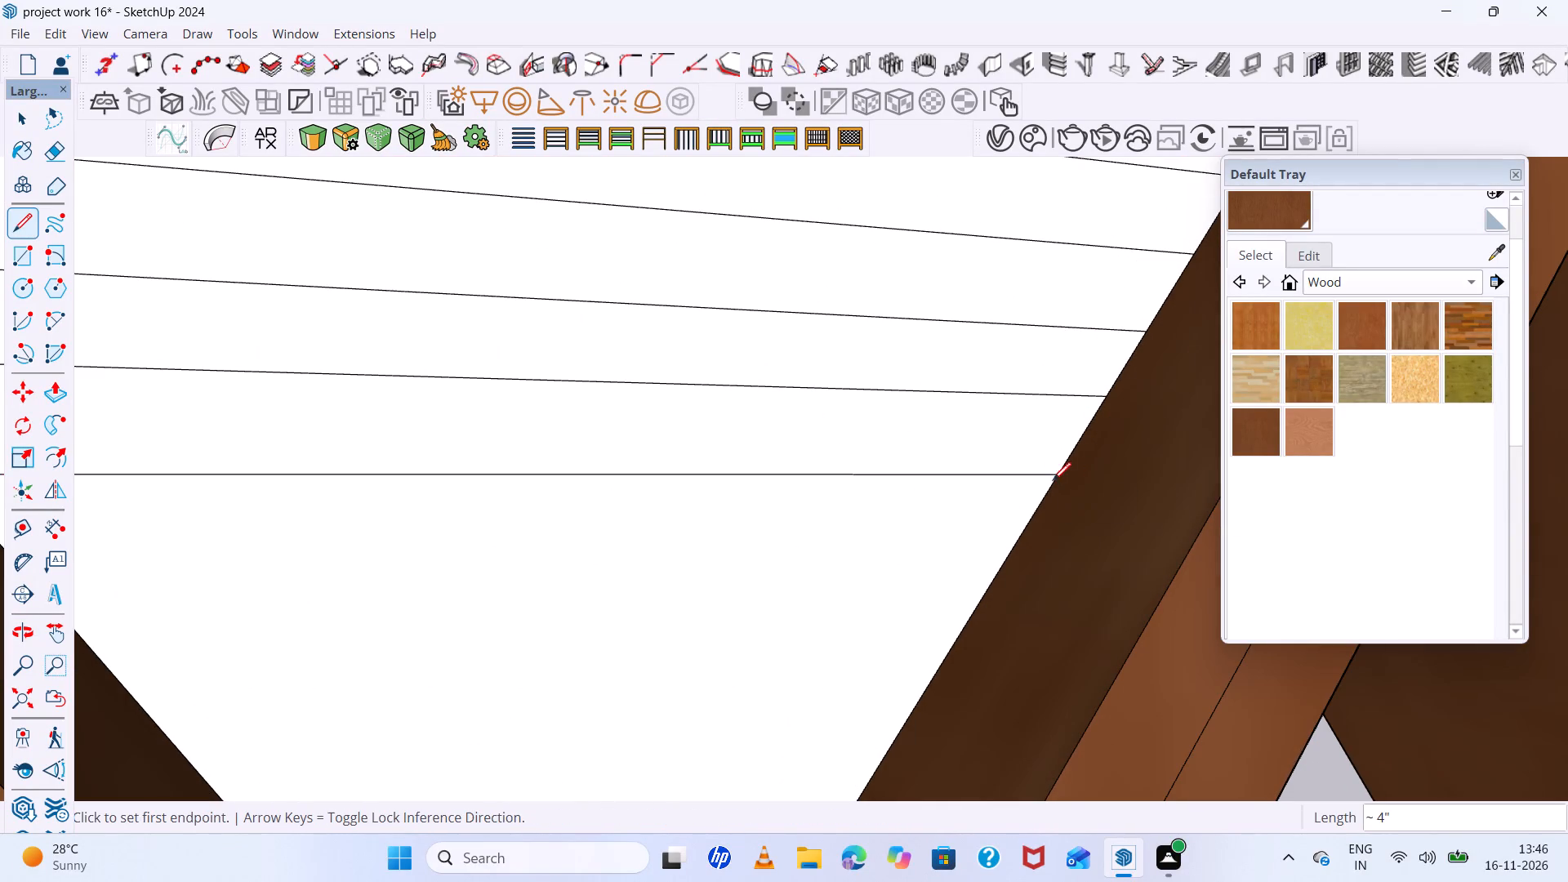
Examine the spacing of the slat lines on the lowest diamond's triangular panel from several distances.
scroll(1041, 475, down, 14)
middle_drag(1082, 498, 981, 625)
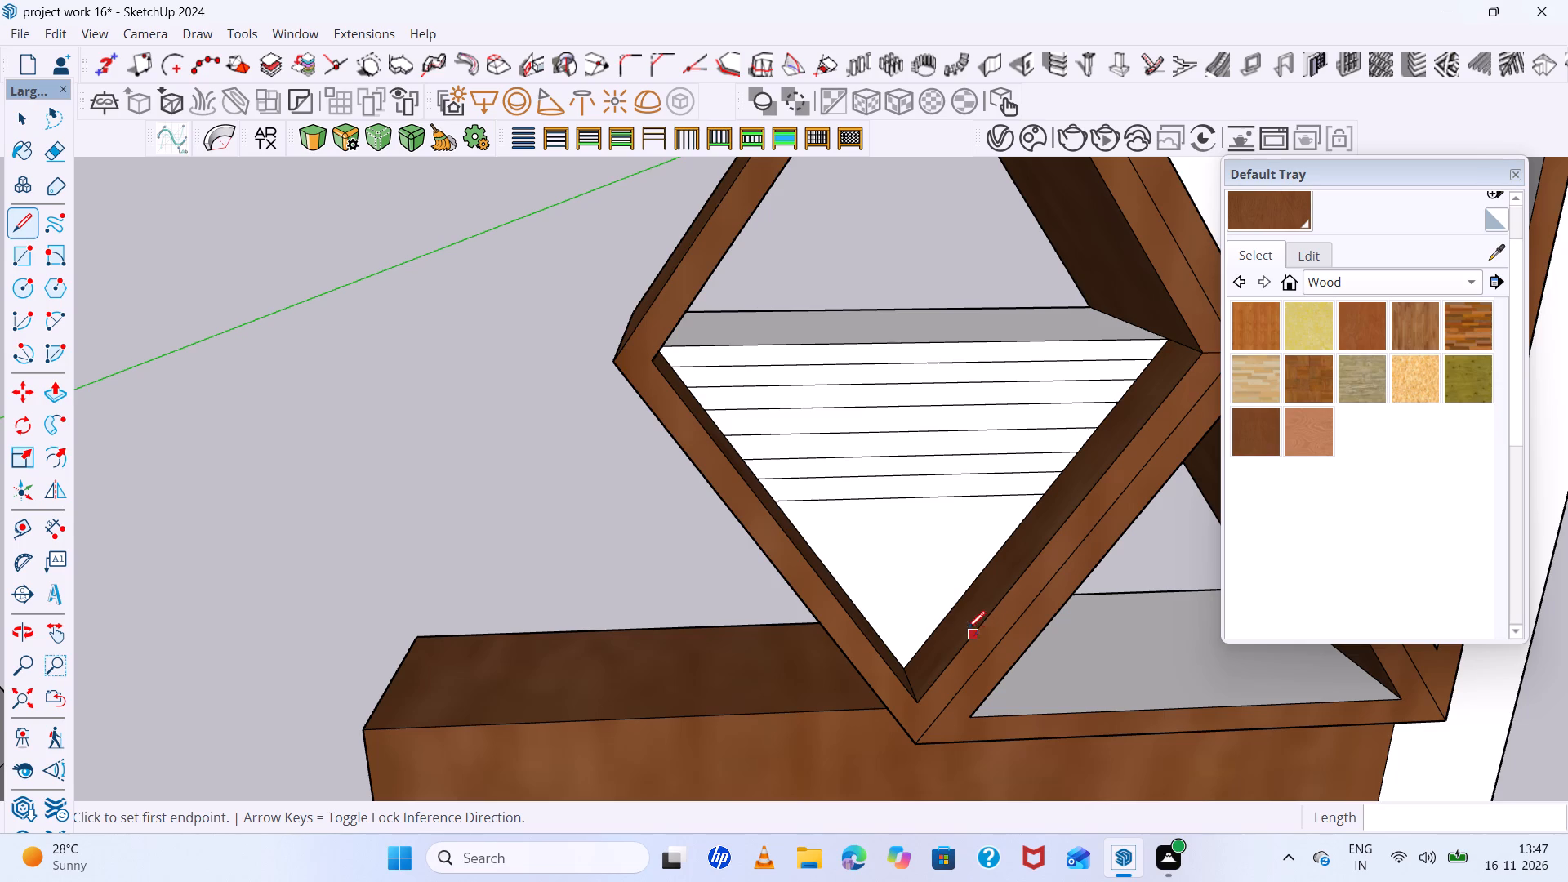
scroll(826, 515, down, 5)
middle_drag(893, 566, 771, 526)
scroll(775, 519, up, 4)
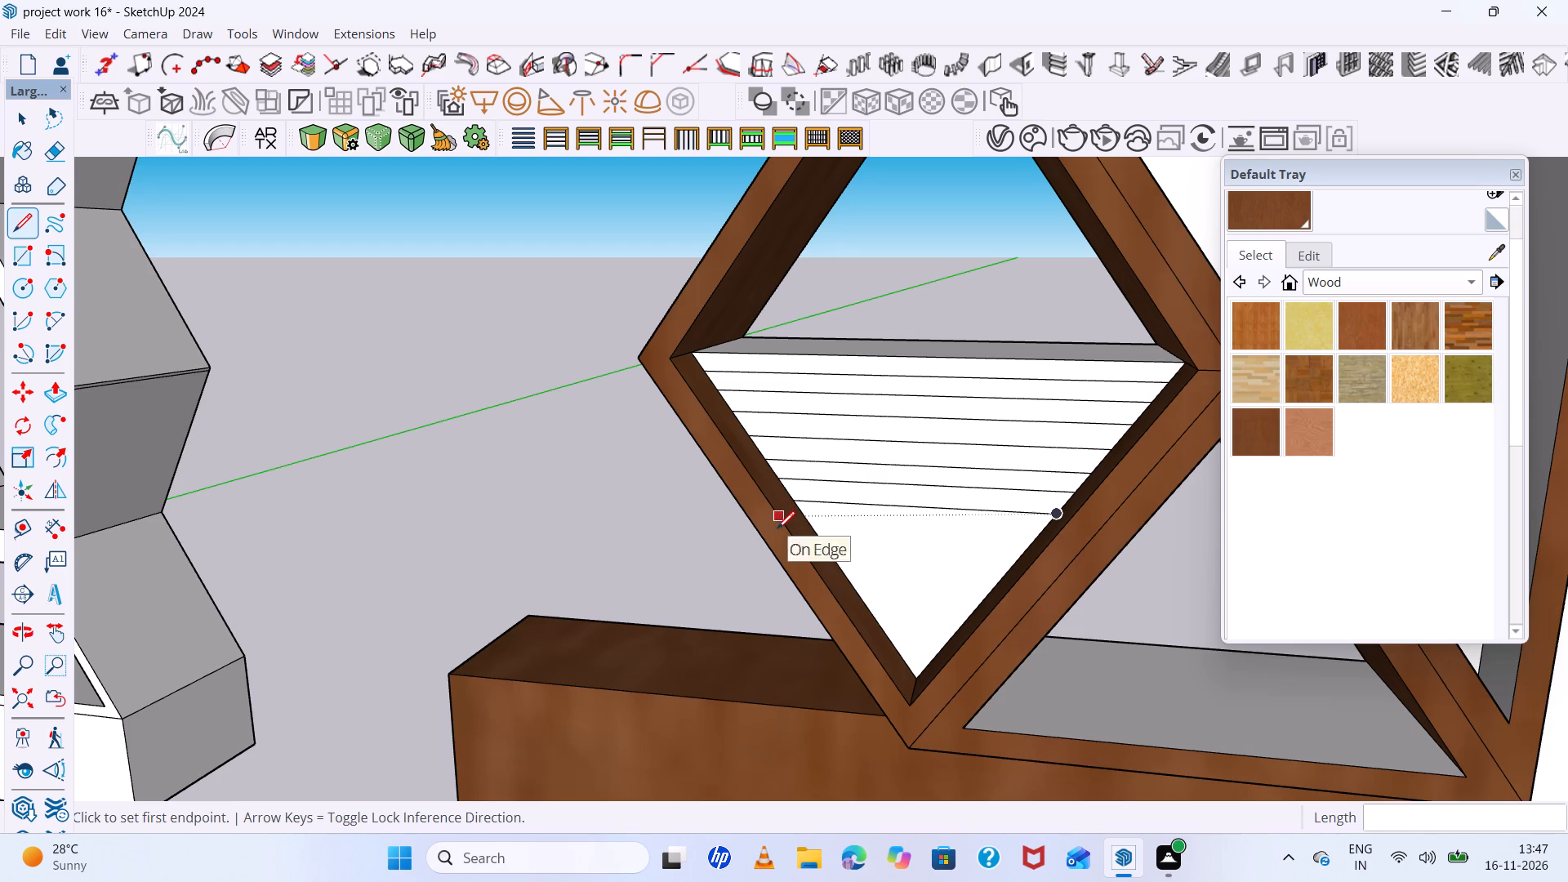
scroll(777, 532, down, 2)
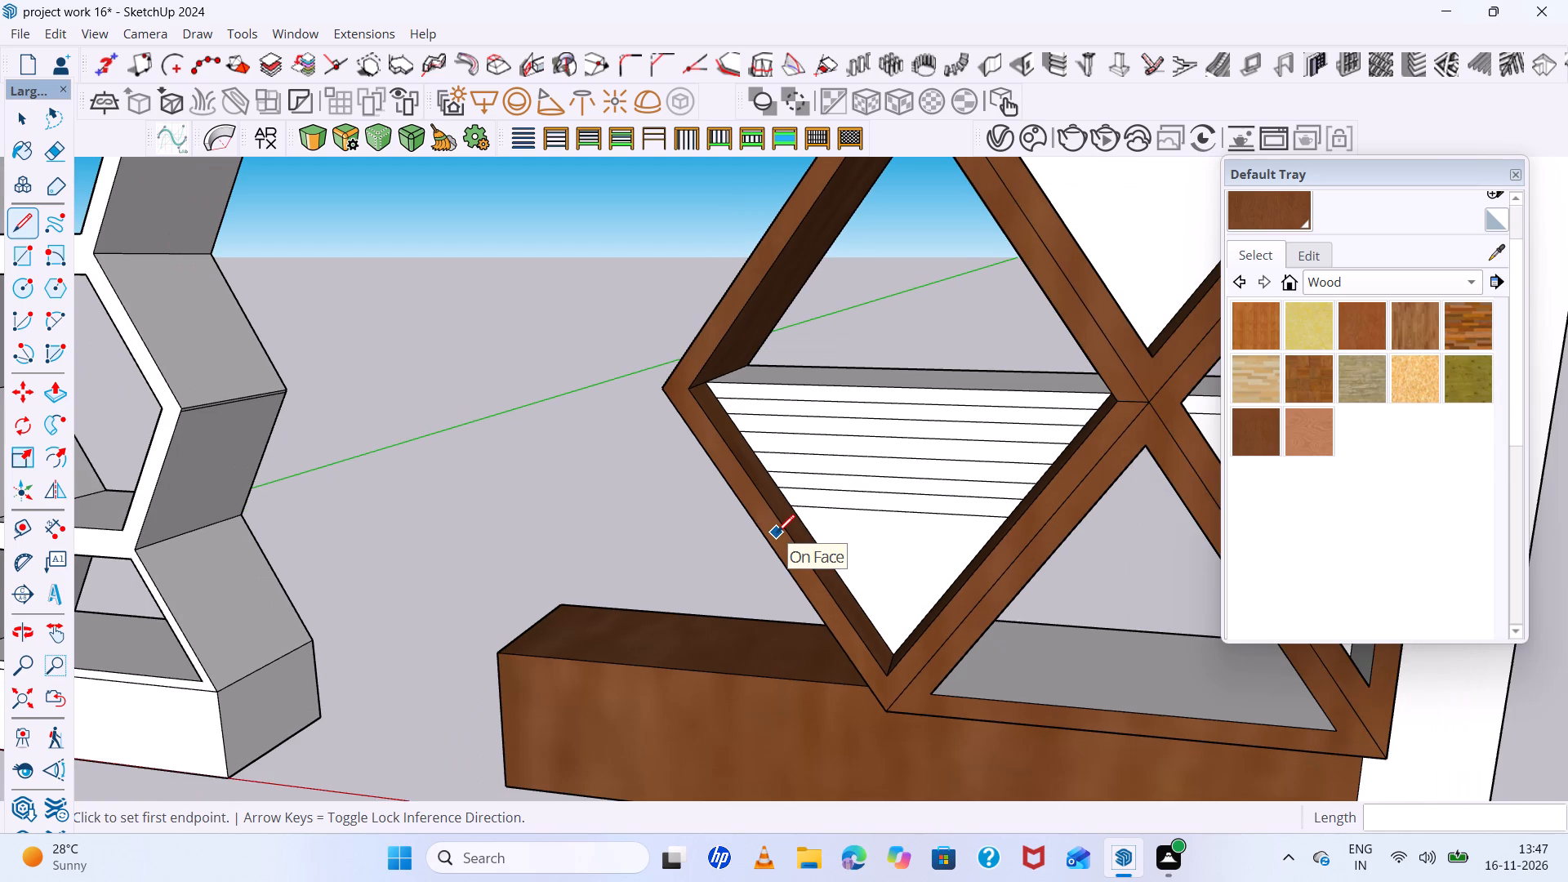
scroll(770, 550, down, 2)
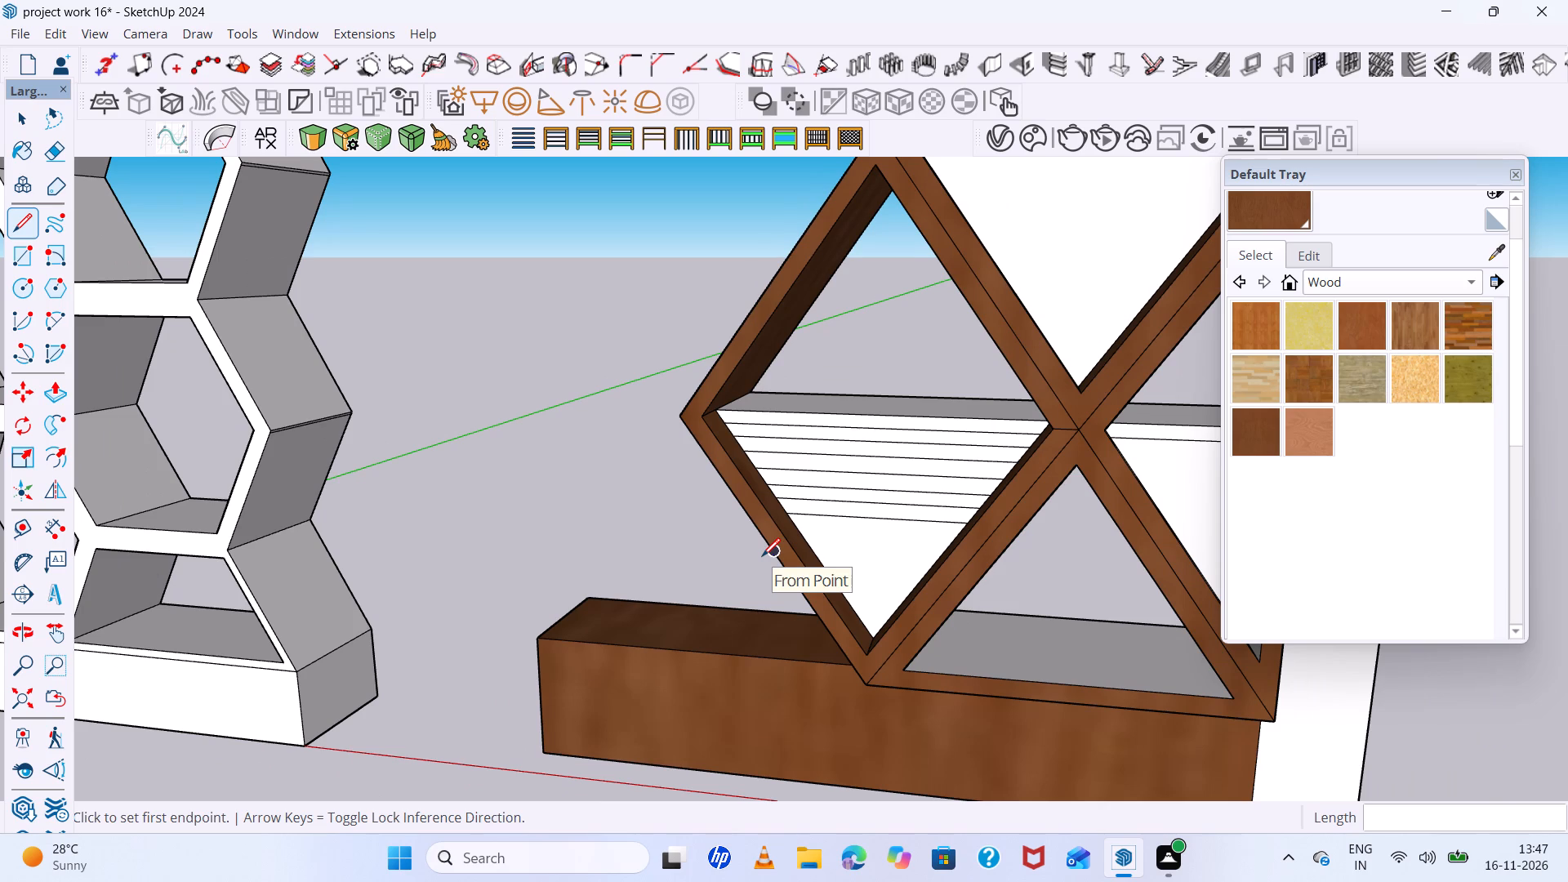
scroll(762, 556, down, 4)
scroll(762, 556, up, 5)
scroll(762, 556, down, 7)
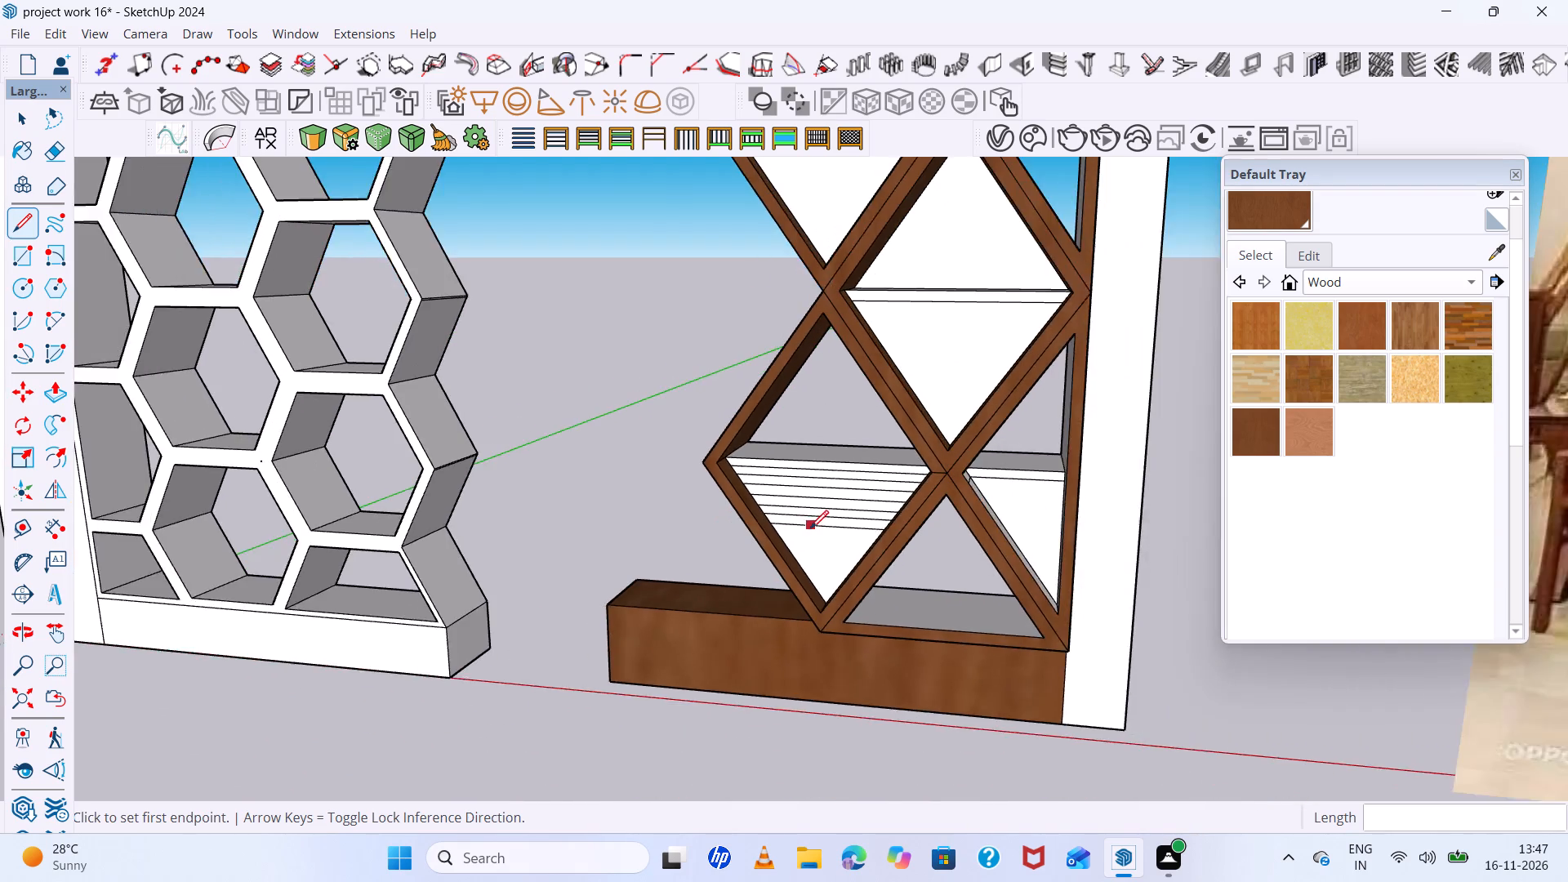
scroll(810, 528, up, 5)
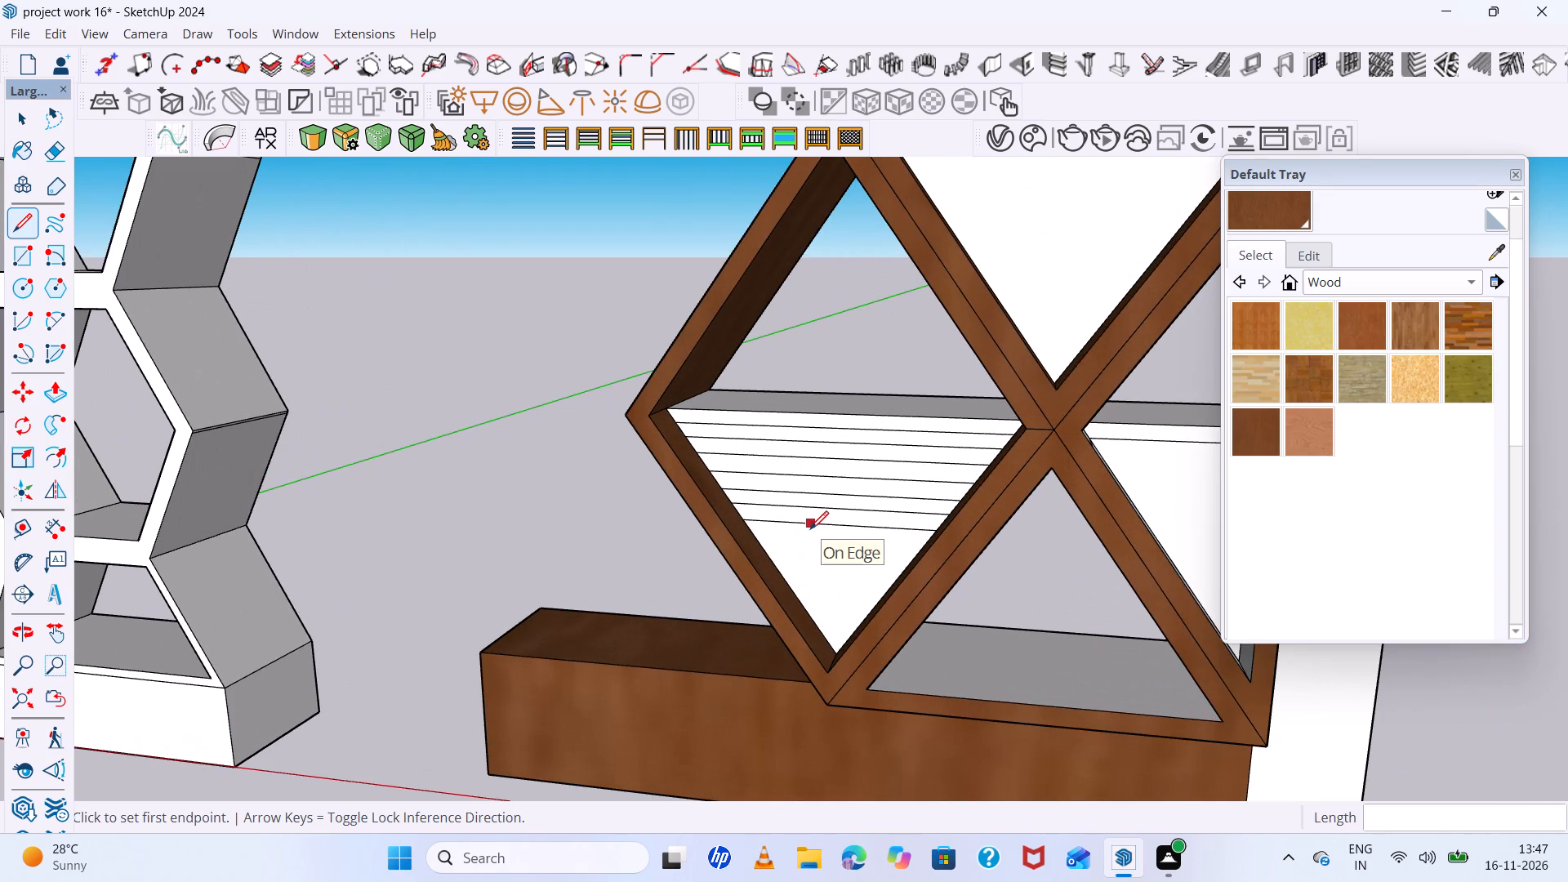
scroll(810, 529, down, 4)
scroll(810, 529, up, 4)
scroll(810, 529, down, 3)
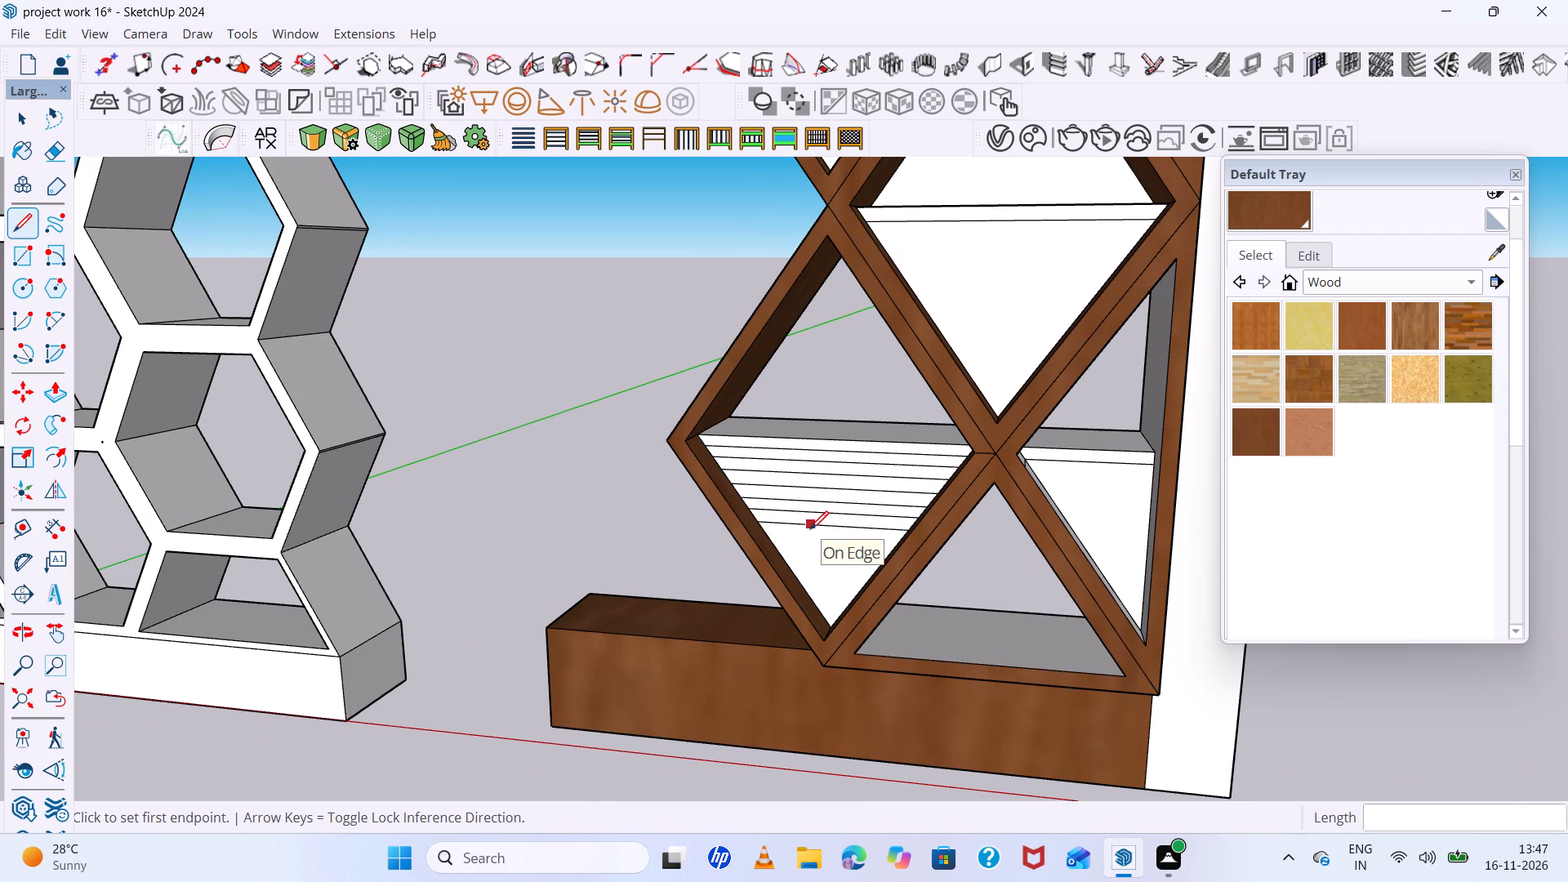
scroll(810, 529, down, 3)
scroll(721, 479, down, 5)
Draw a seventh slat line about 3" long across the triangular panel, parallel to and just below the sixth.
scroll(777, 528, up, 14)
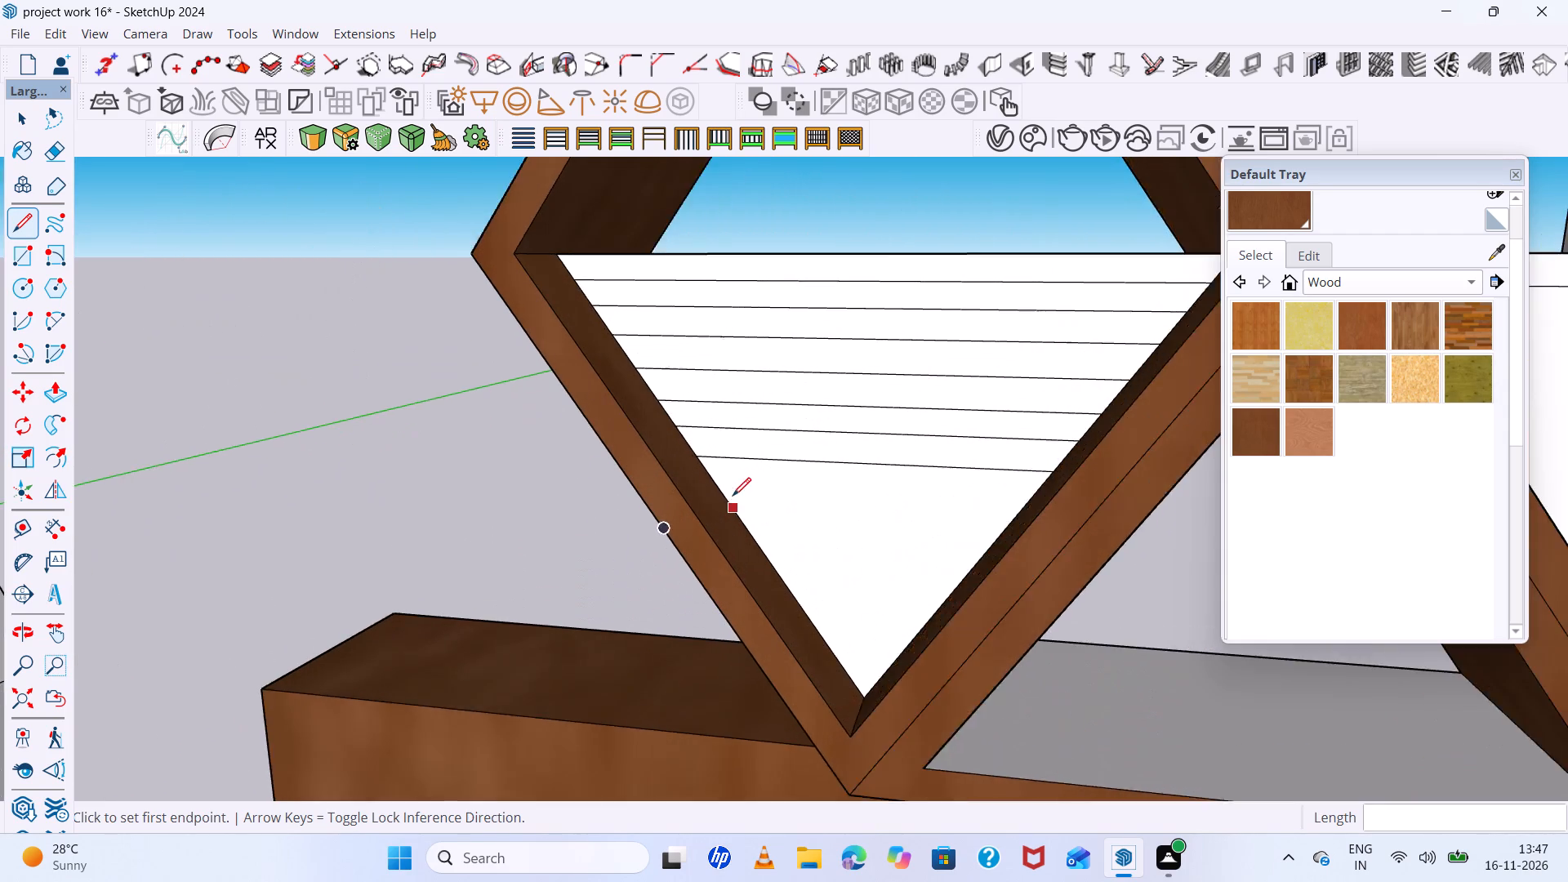
scroll(733, 496, up, 5)
click(713, 476)
scroll(791, 514, down, 11)
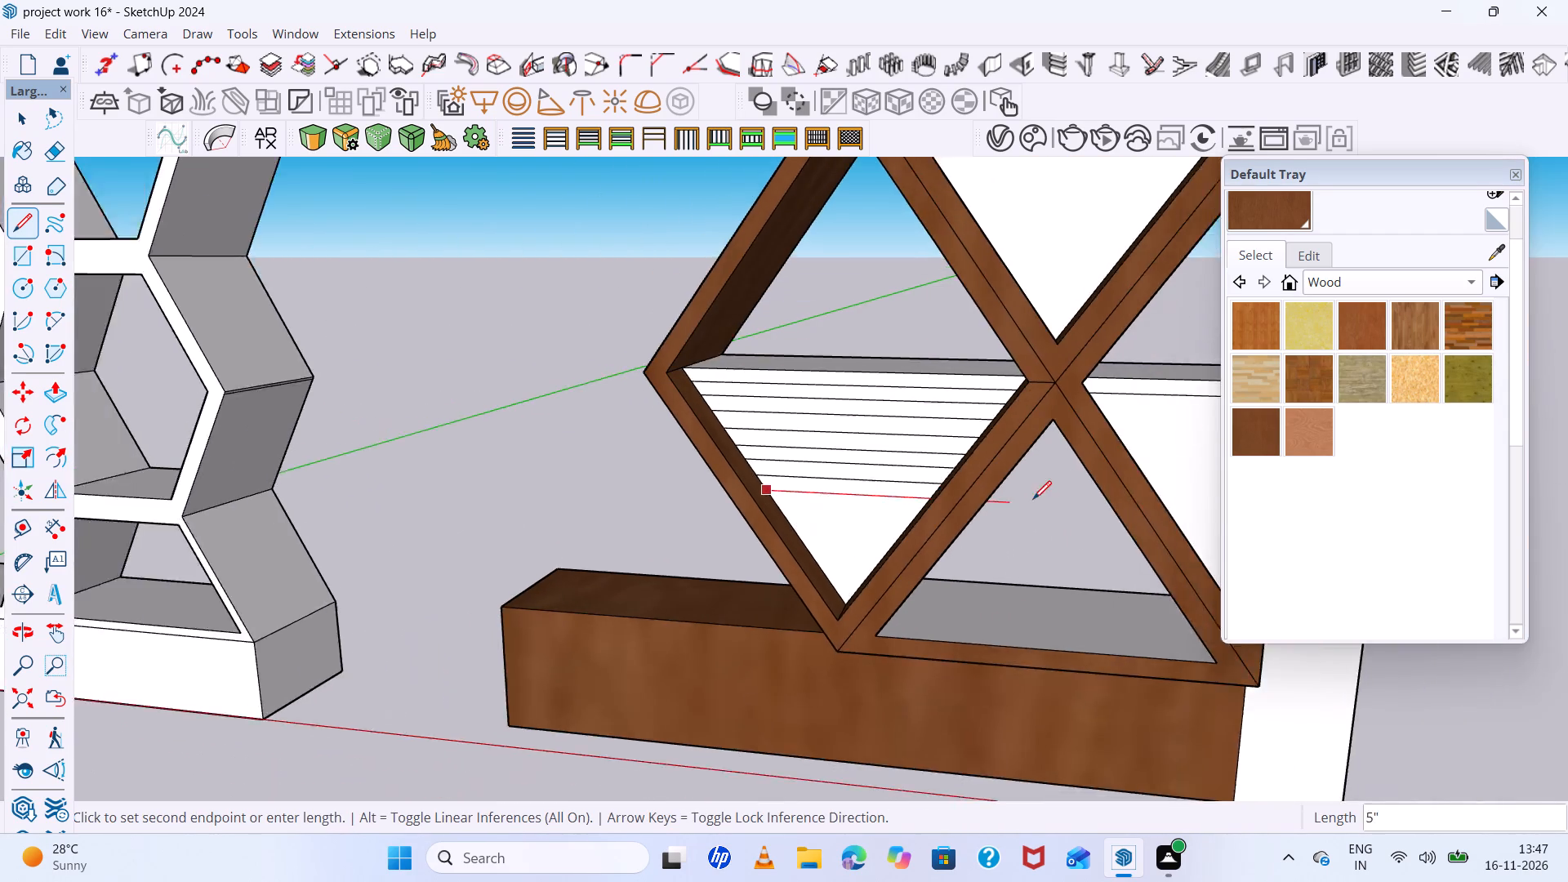
scroll(1033, 499, up, 10)
middle_drag(983, 521, 1051, 519)
scroll(901, 494, up, 5)
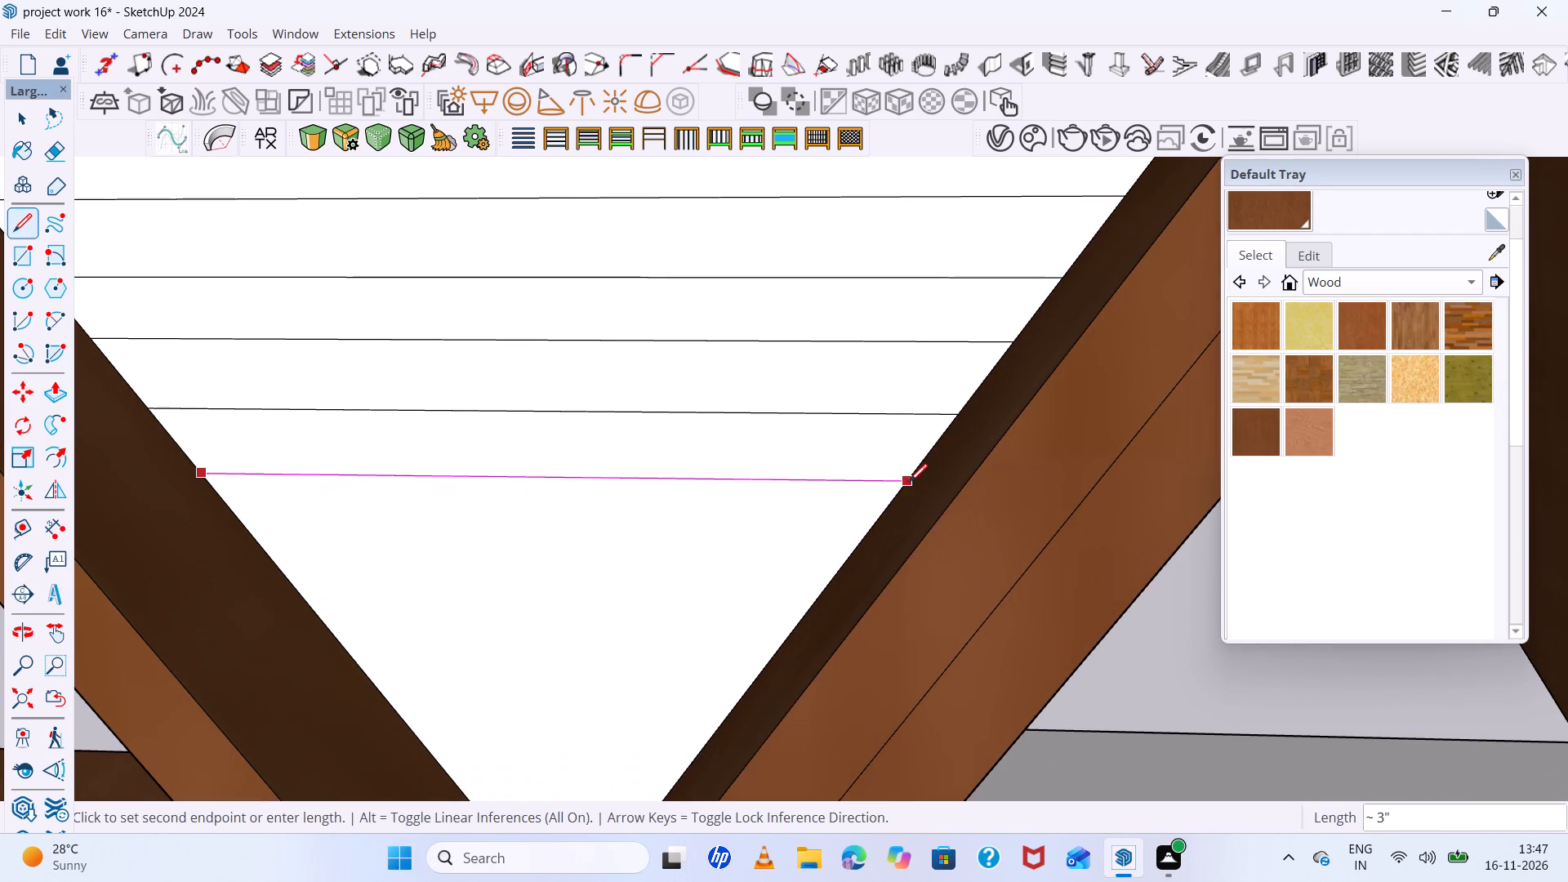
click(909, 482)
Draw an eighth slat line about 3" long across the lowest diamond's triangular panel, parallel to and just below the seventh.
scroll(866, 510, down, 11)
middle_drag(862, 529, 757, 473)
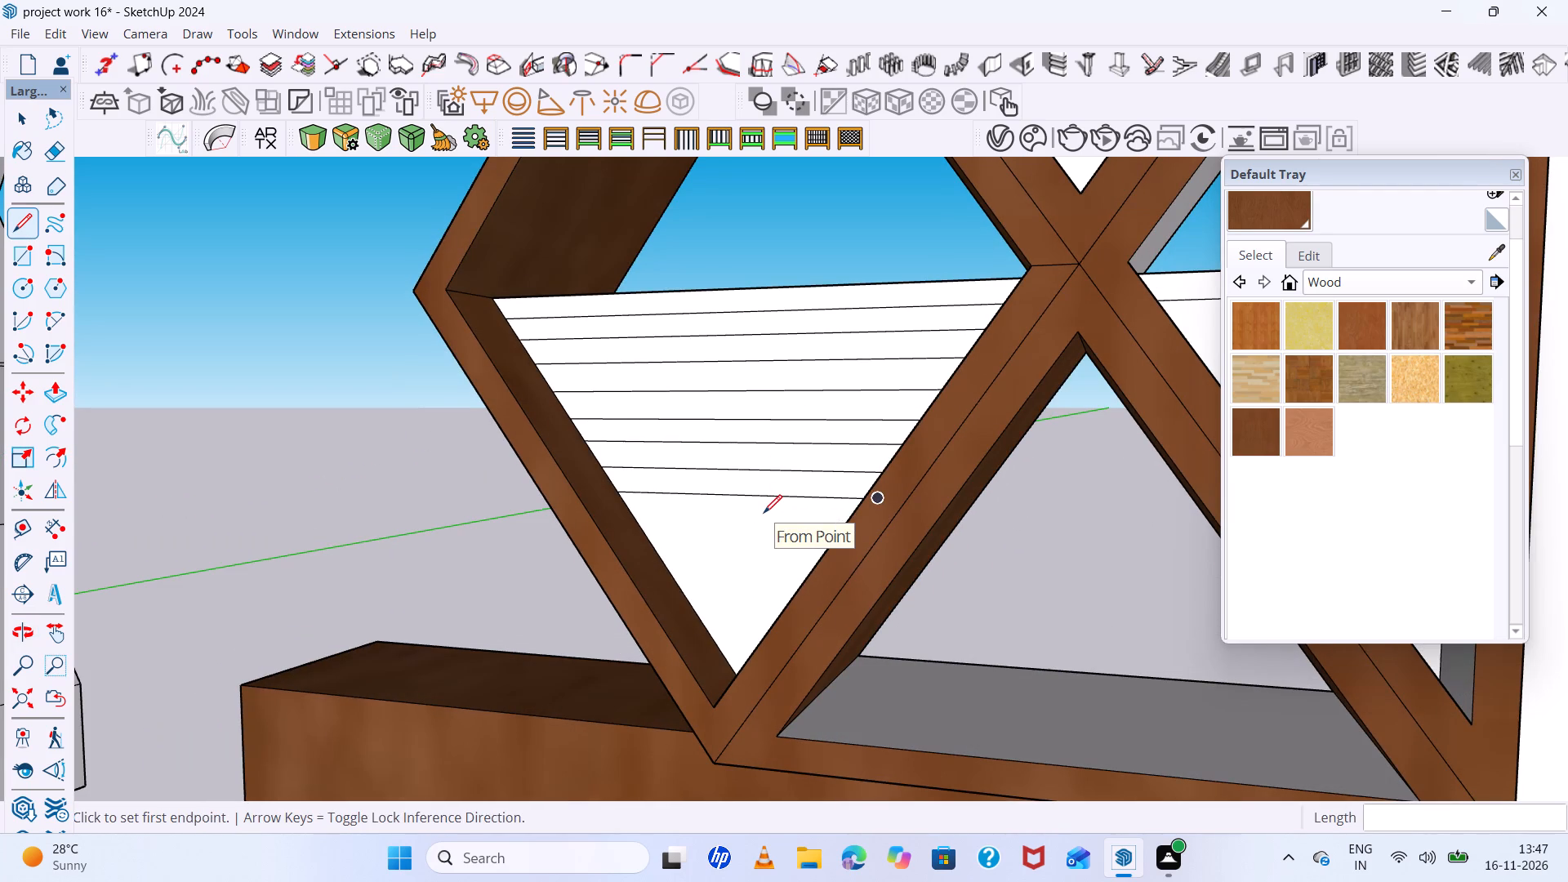
scroll(766, 513, down, 5)
scroll(632, 549, up, 9)
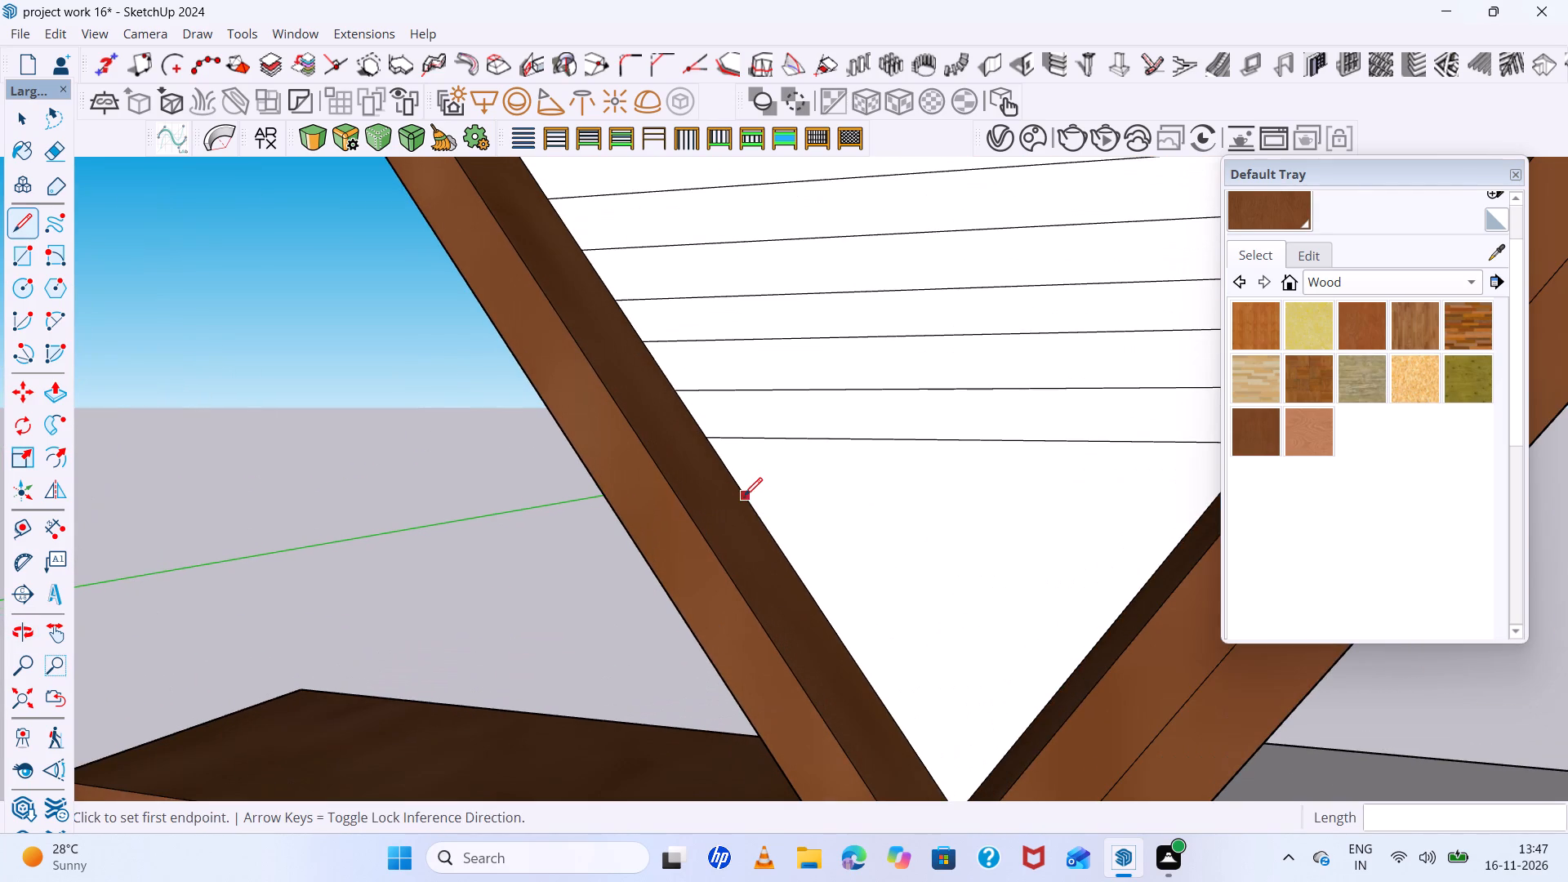
click(745, 493)
scroll(782, 531, down, 10)
middle_drag(851, 544, 998, 569)
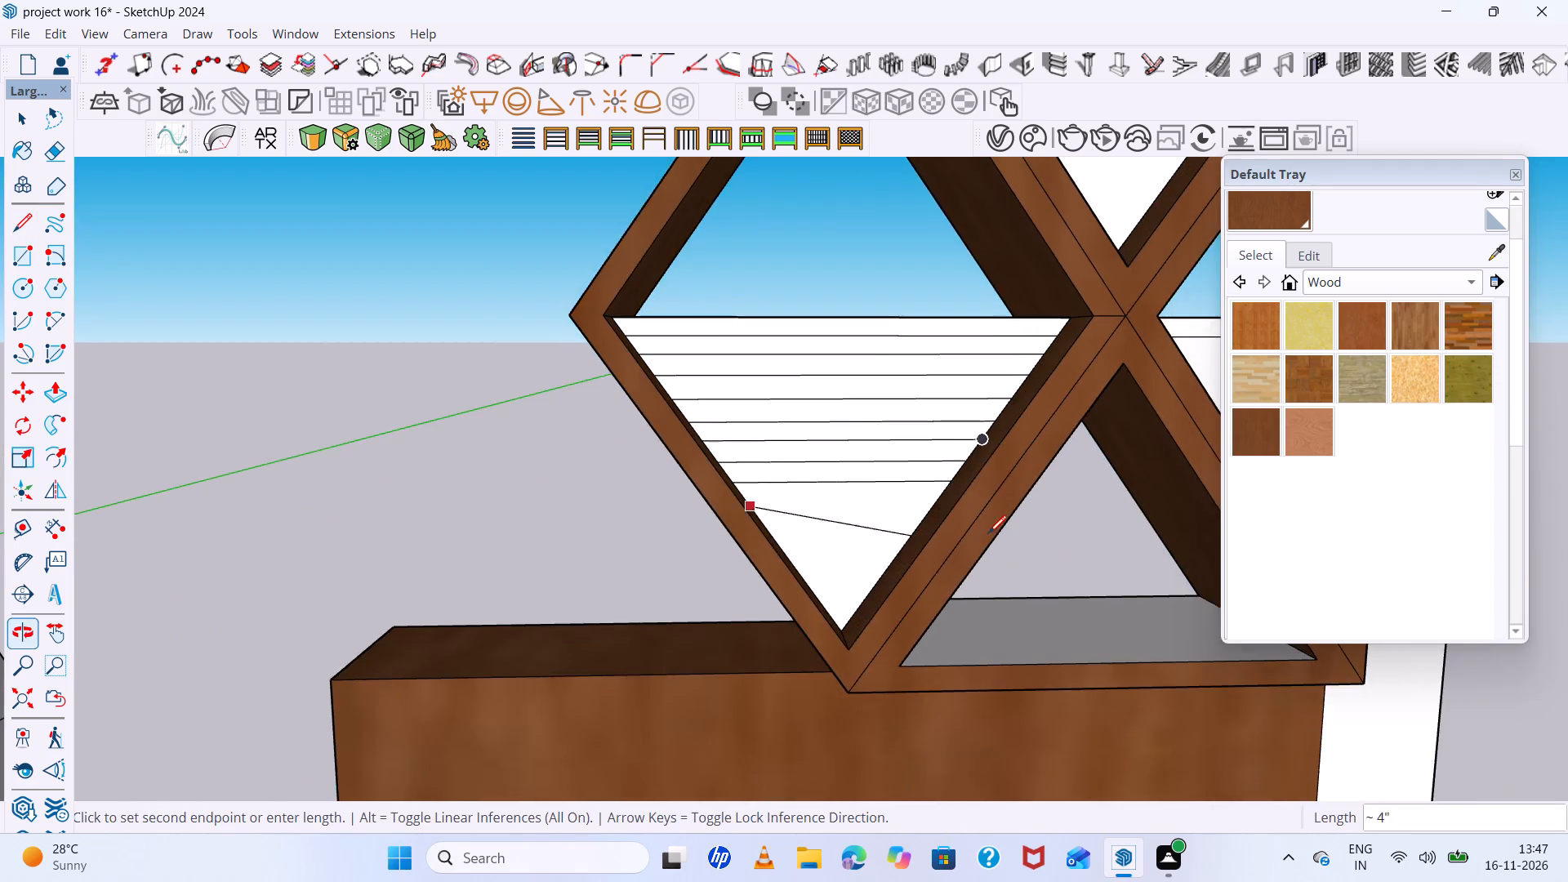
scroll(942, 506, up, 6)
click(920, 509)
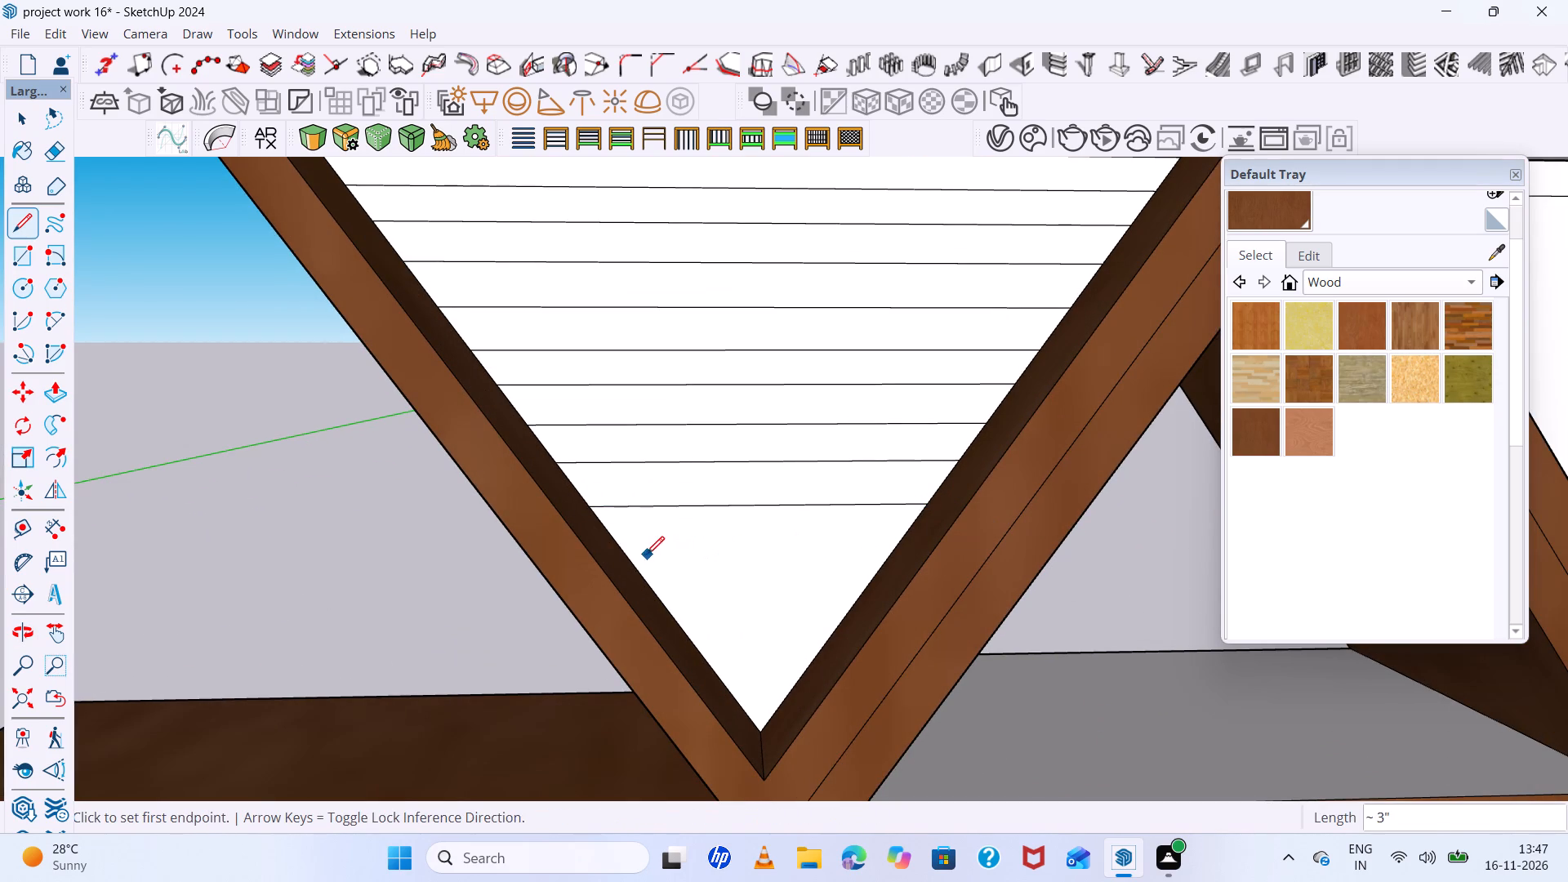
Draw three more parallel slat lines down toward the triangular panel's lower tip, the first two about 2" long and the last shorter.
click(629, 558)
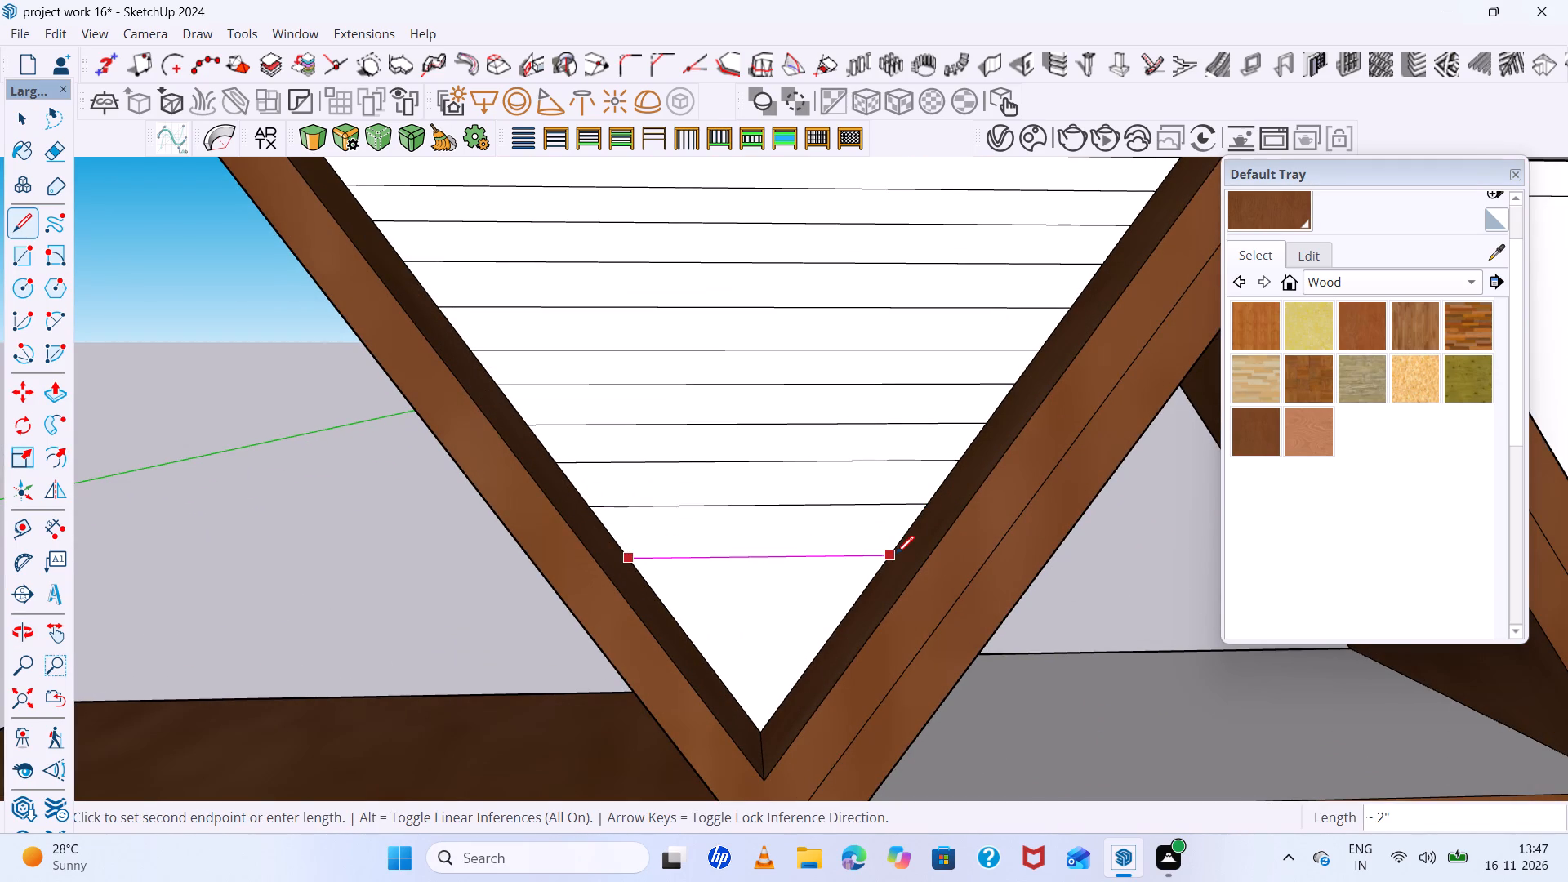
click(896, 554)
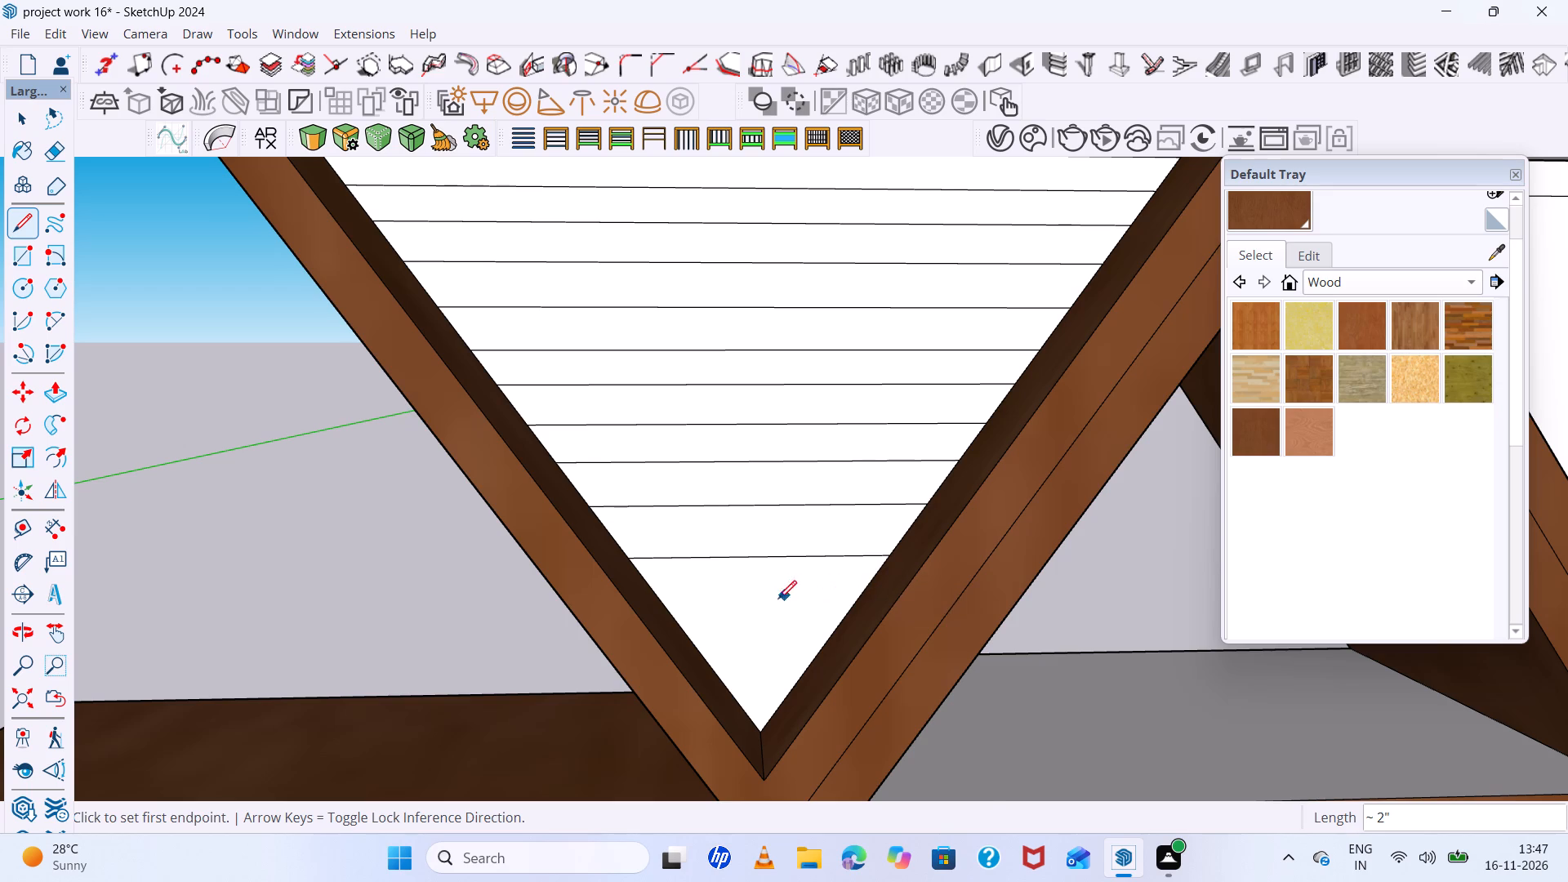
scroll(700, 634, up, 3)
click(654, 594)
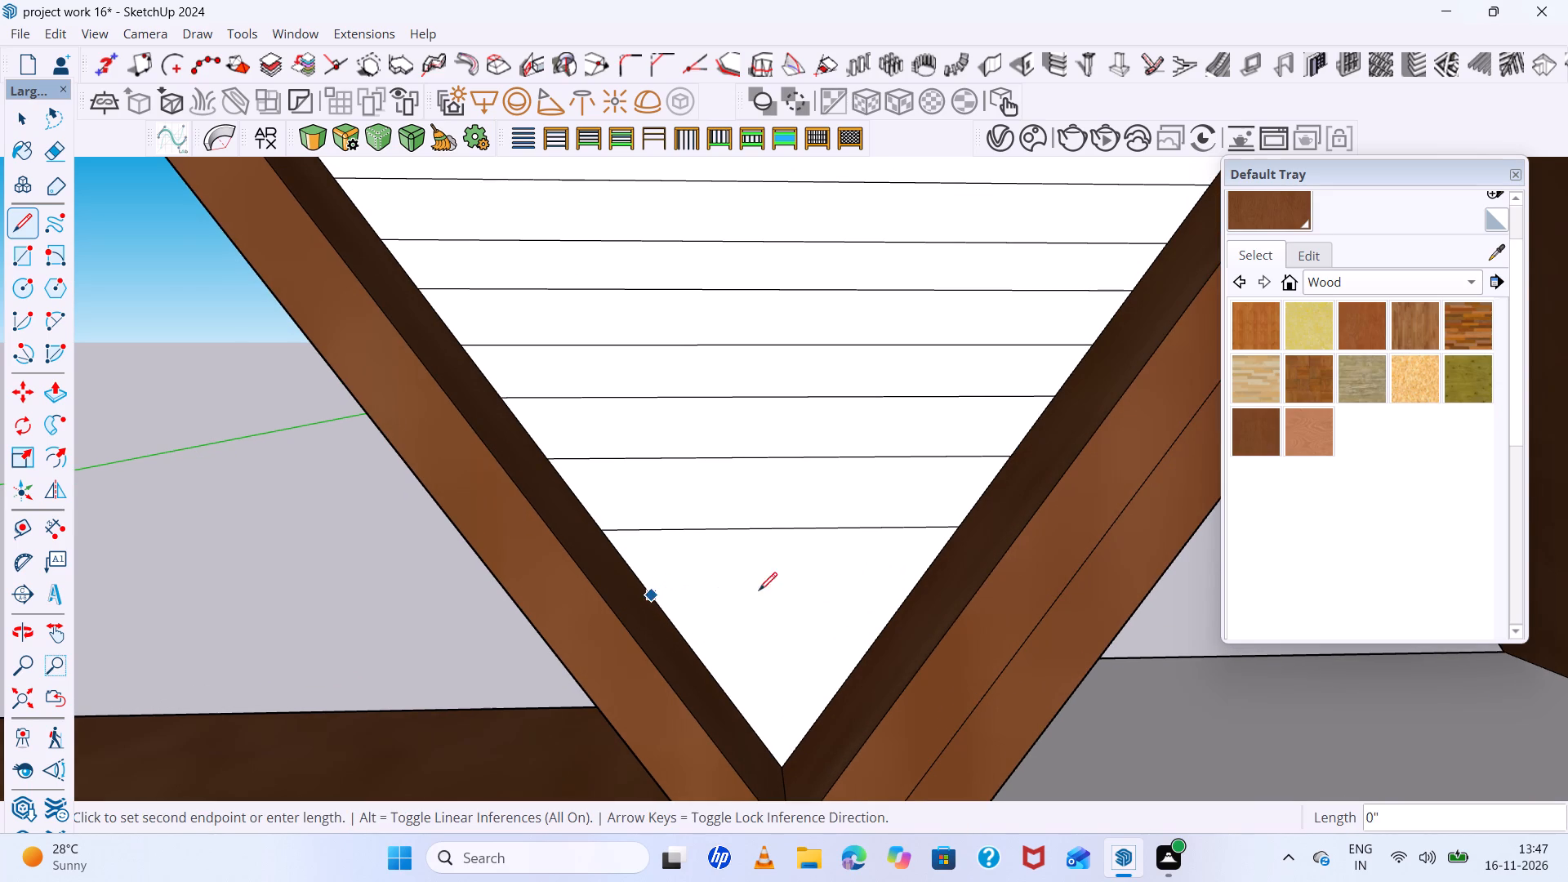
click(912, 590)
click(700, 657)
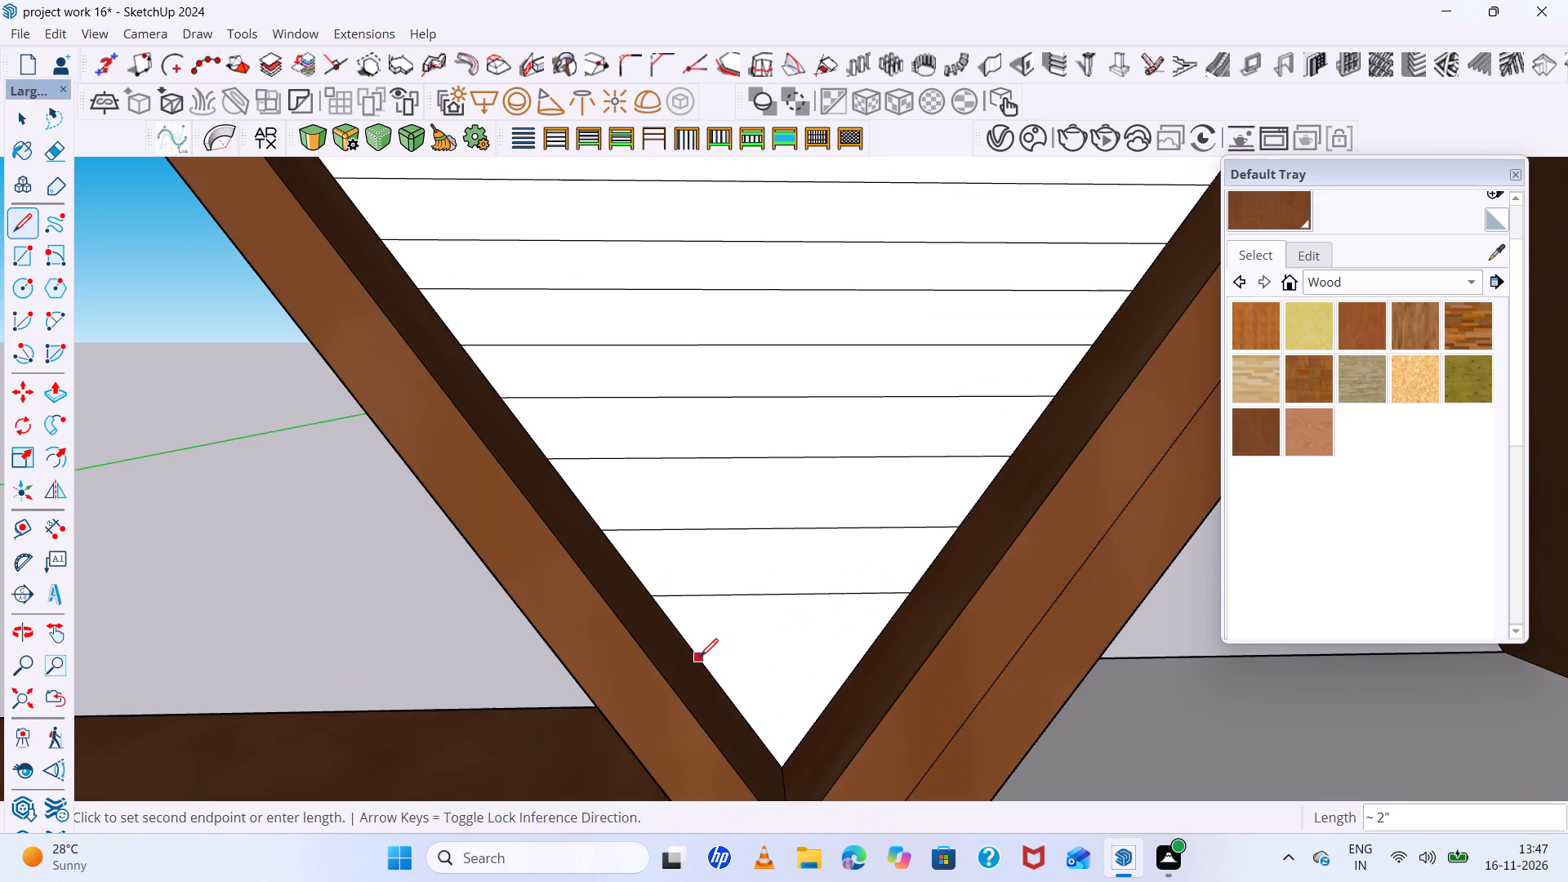
click(856, 660)
Examine the slatted panel from several angles and distances in relation to the remaining lattice panels.
scroll(856, 660, down, 17)
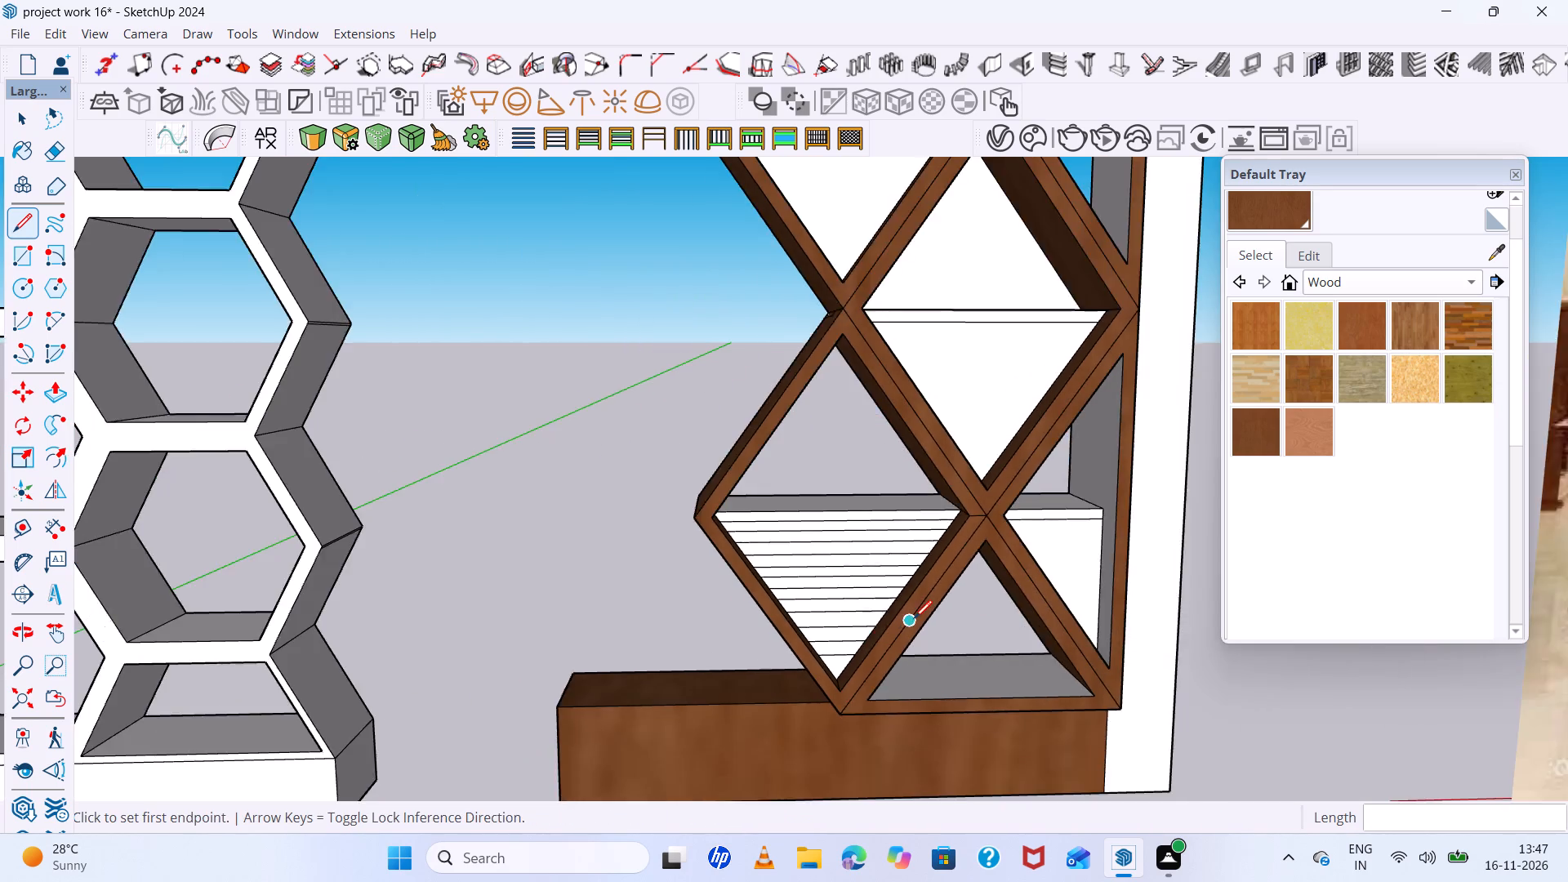
scroll(914, 618, down, 4)
middle_drag(943, 631, 868, 639)
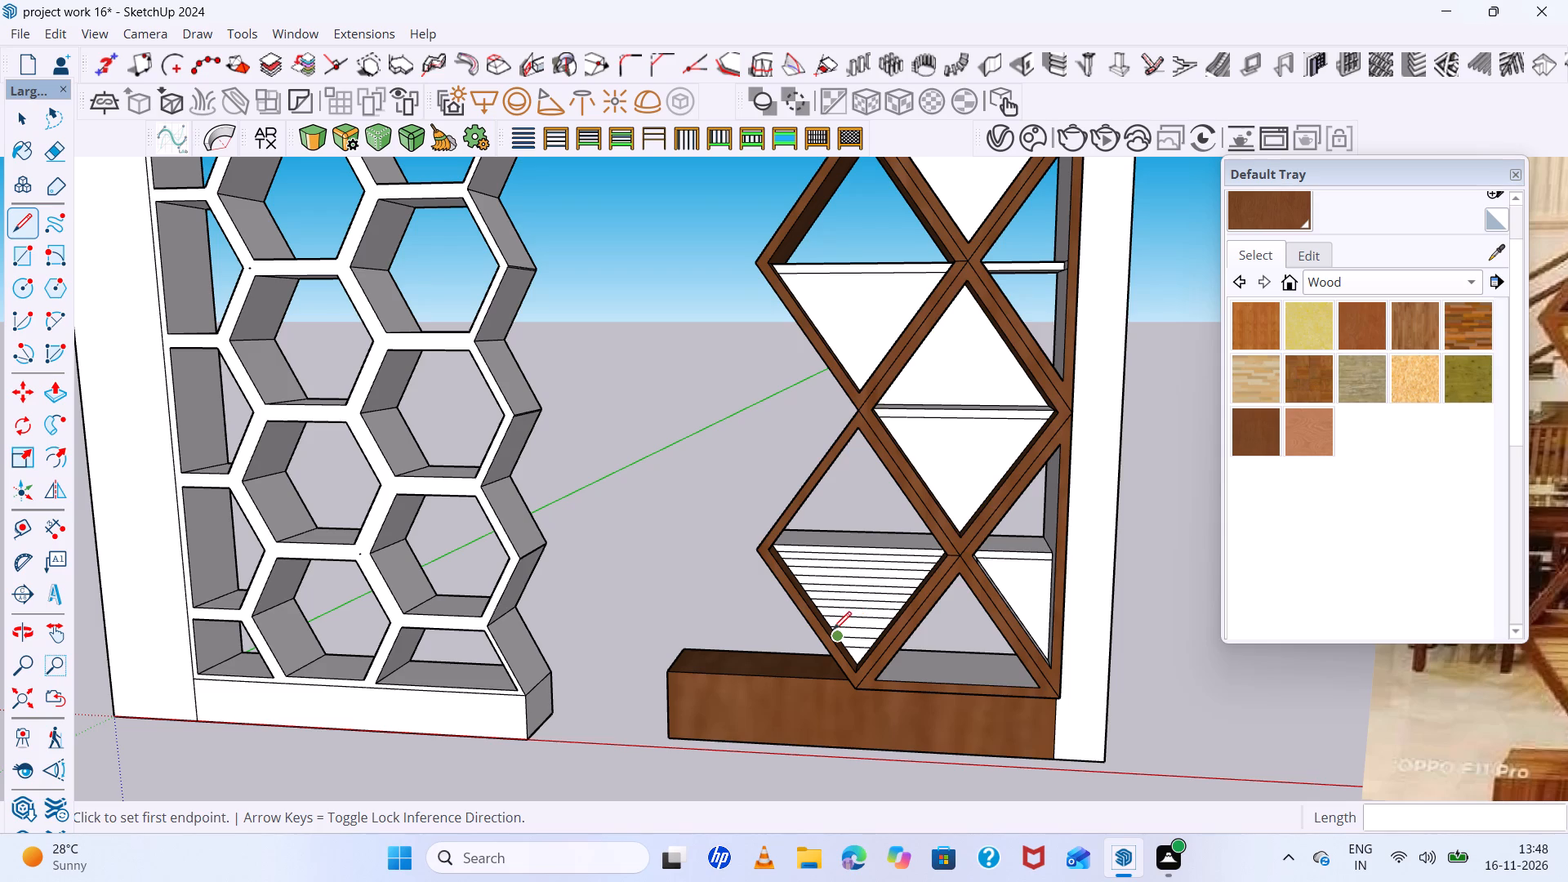
scroll(825, 634, down, 7)
scroll(842, 628, up, 6)
scroll(841, 625, down, 4)
middle_drag(849, 632, 964, 609)
scroll(840, 539, up, 3)
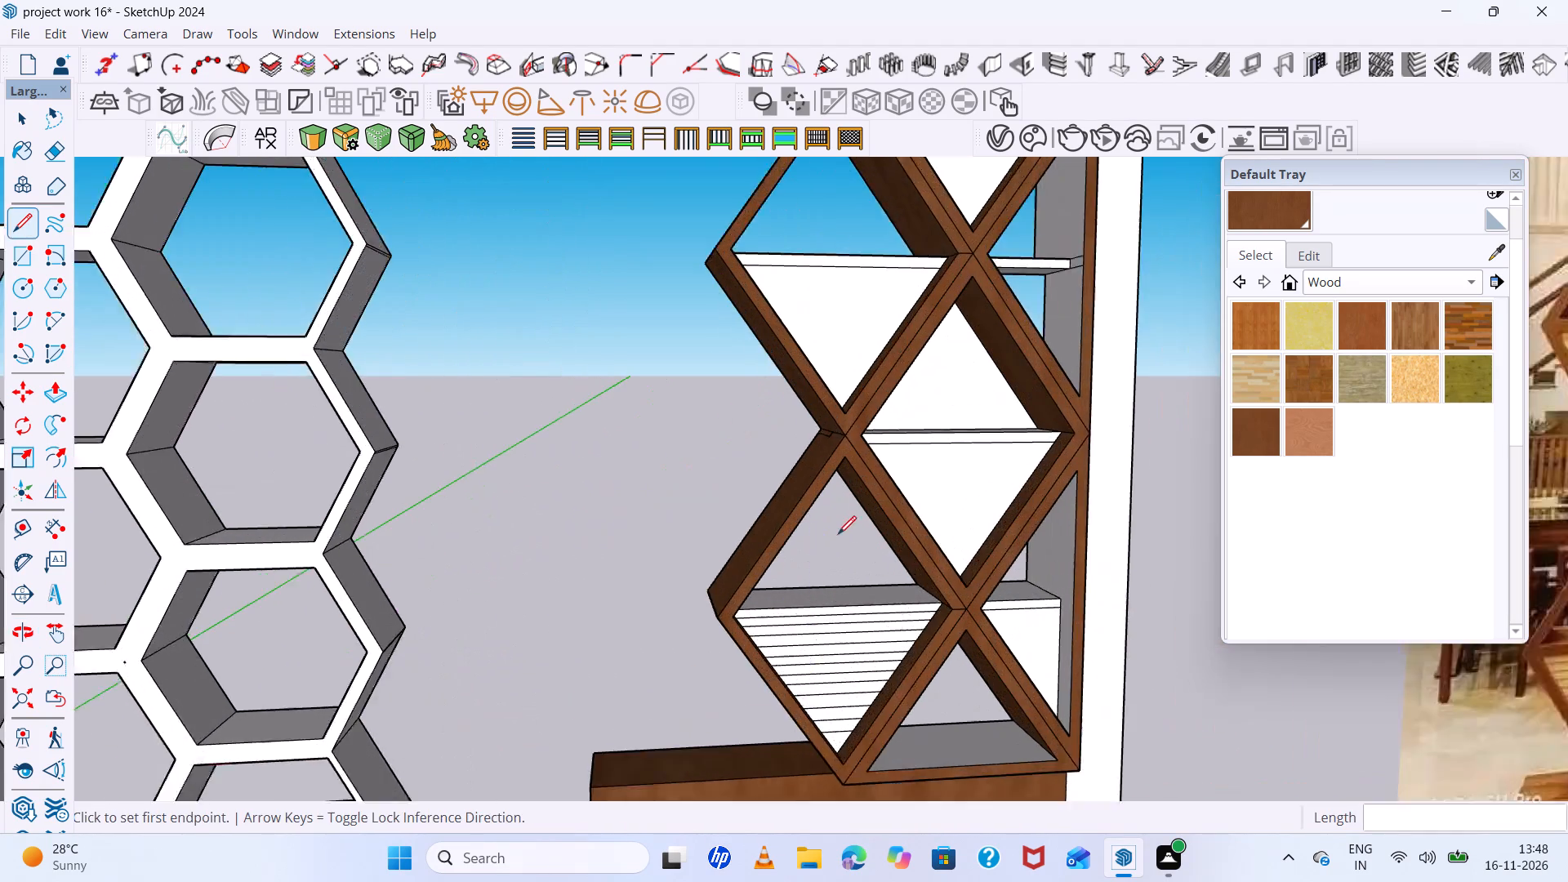
scroll(838, 534, up, 9)
scroll(815, 493, down, 6)
middle_drag(878, 670, 860, 531)
scroll(880, 656, up, 1)
scroll(751, 521, down, 6)
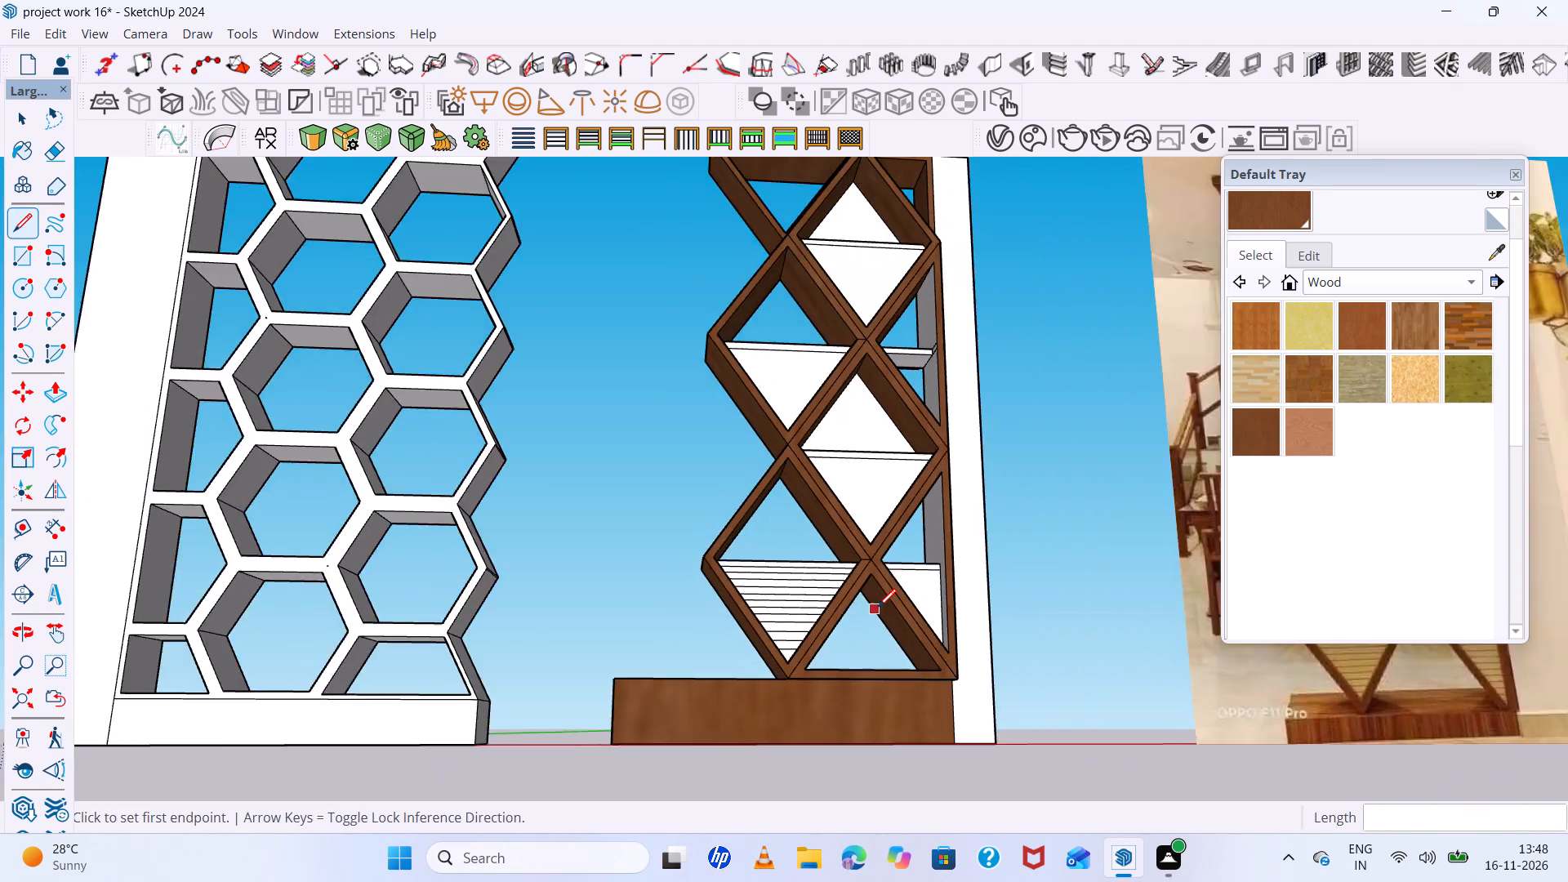
middle_drag(859, 610, 680, 619)
key(space)
scroll(893, 461, up, 6)
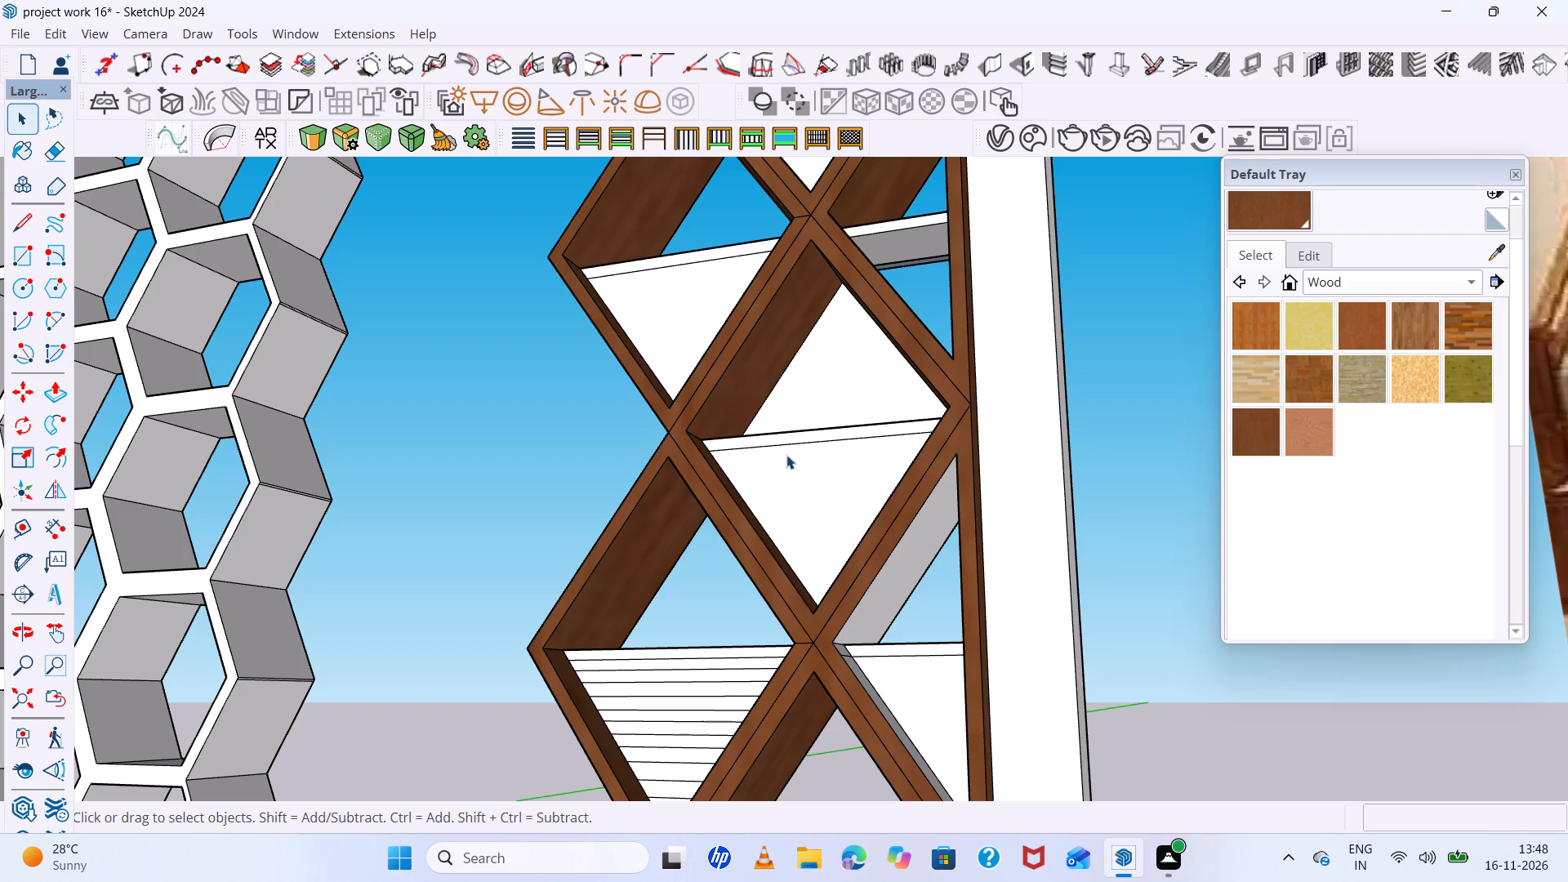
Draw a first slat line about 6" long across the next diamond's triangular panel, just below its existing top line.
key(l)
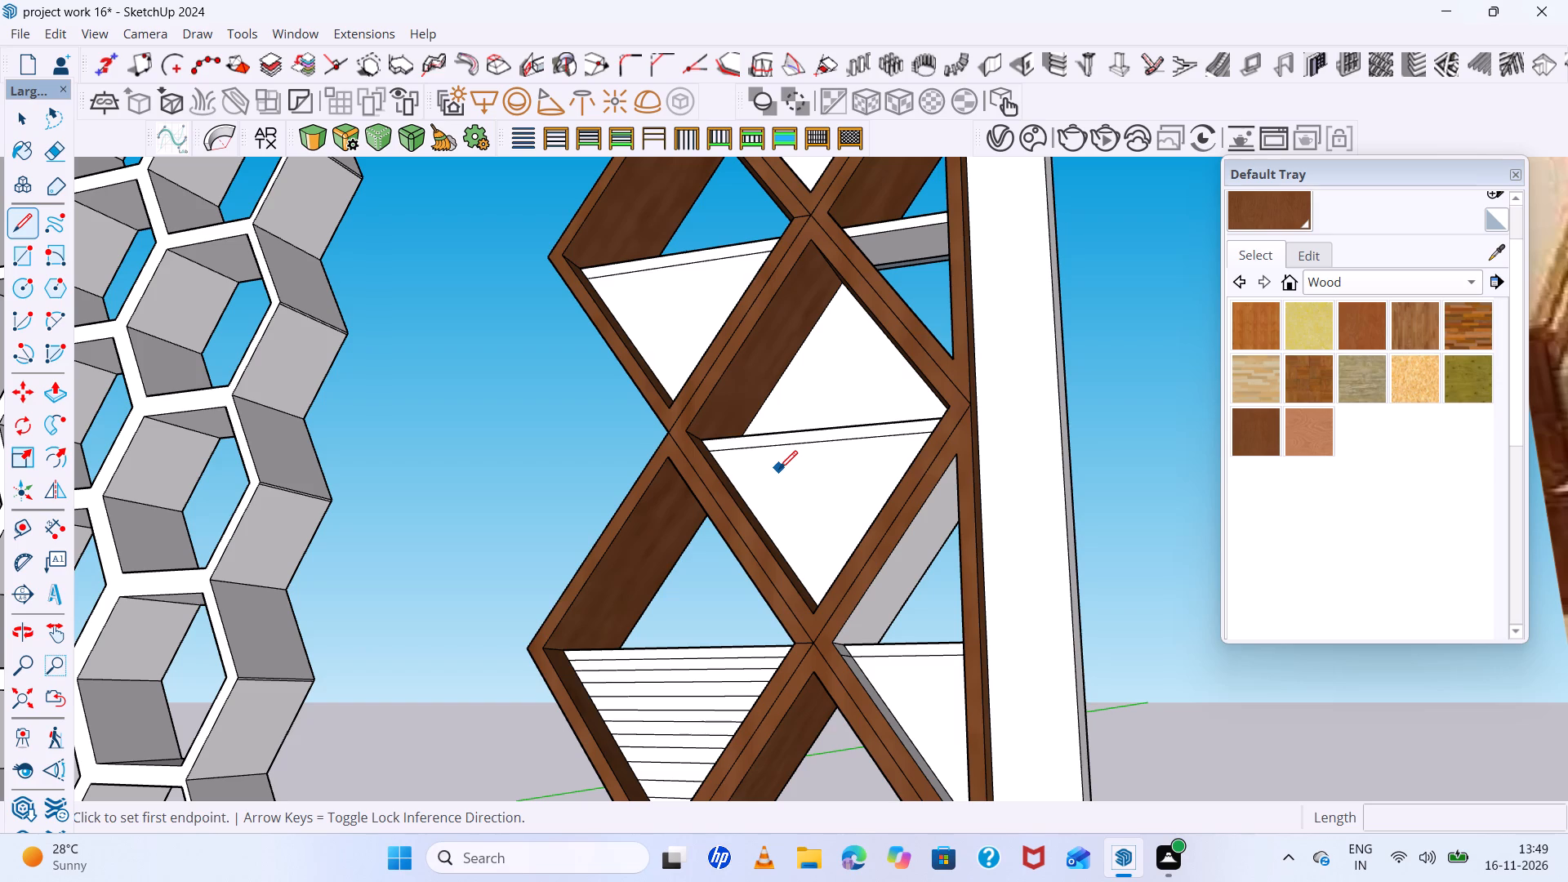
scroll(779, 469, down, 5)
scroll(779, 469, up, 6)
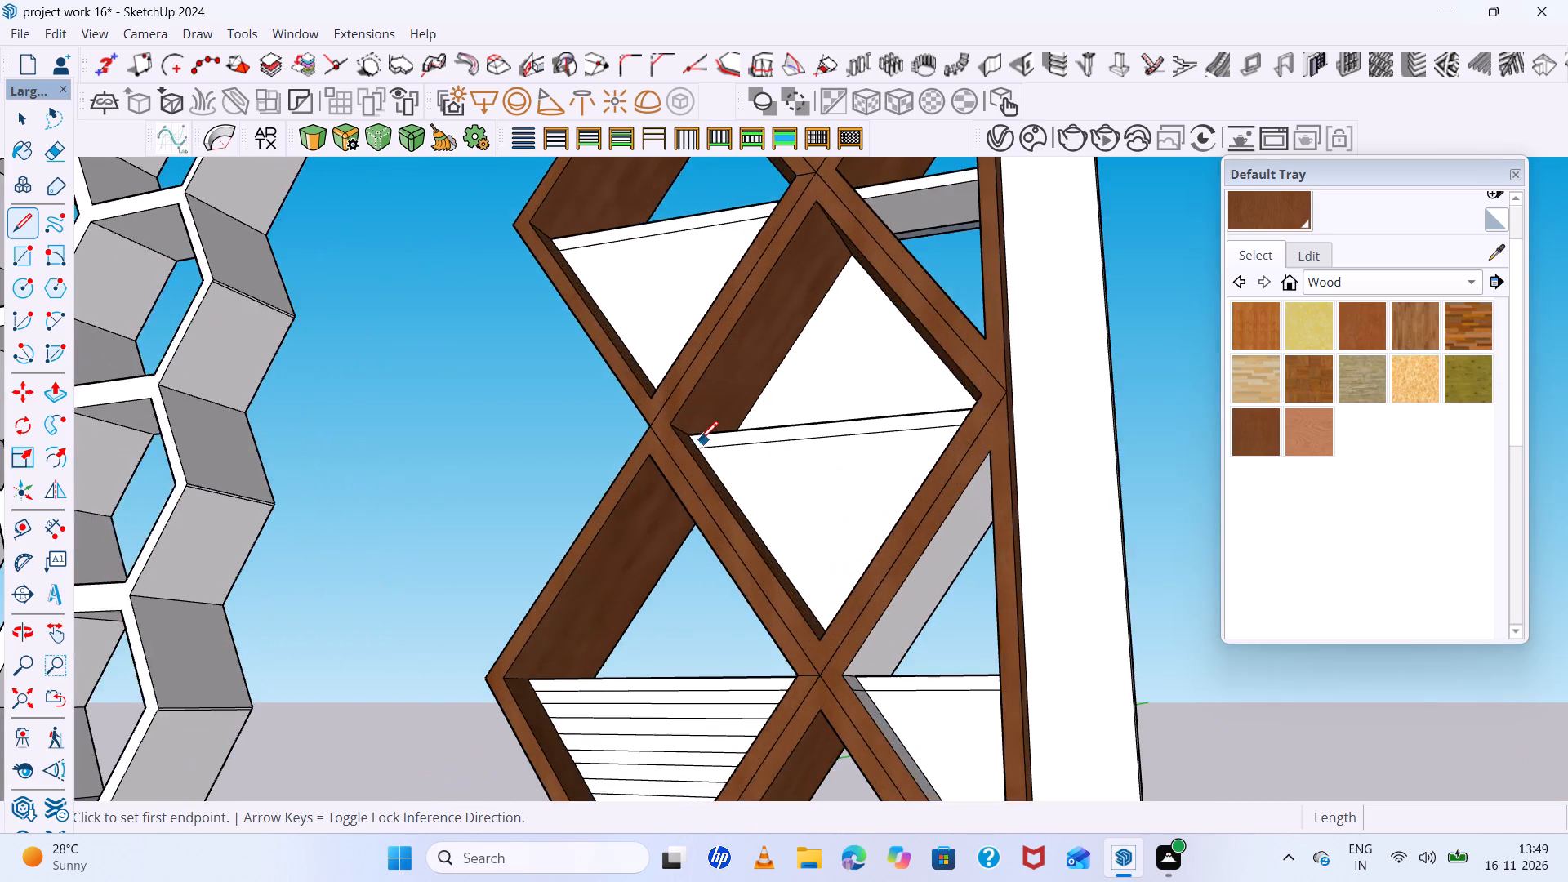
scroll(700, 439, up, 9)
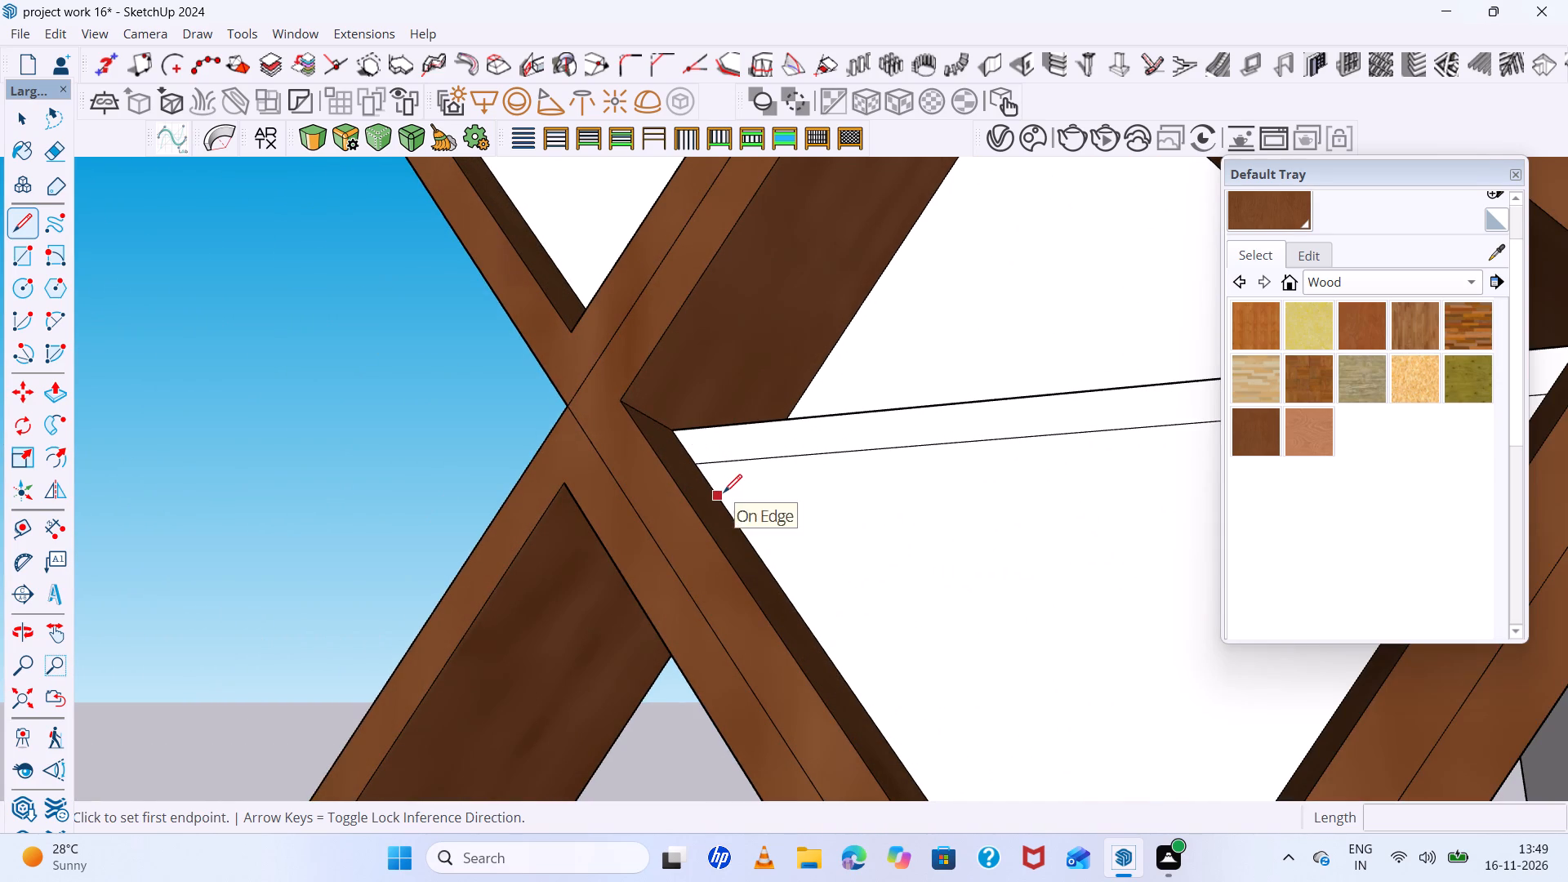
click(720, 497)
scroll(710, 498, down, 10)
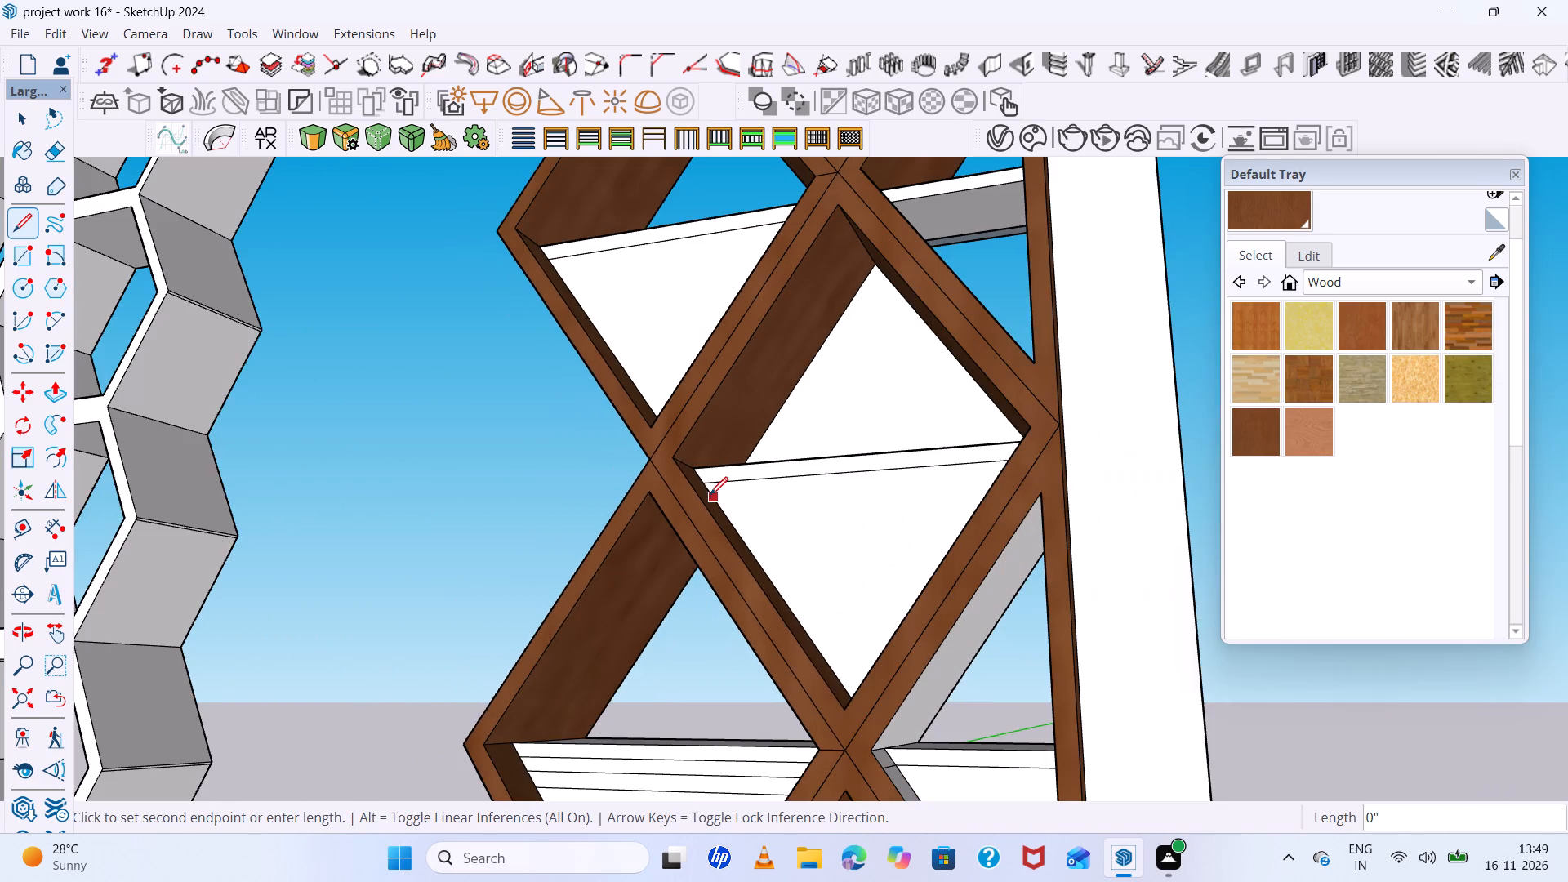
scroll(857, 465, up, 5)
middle_drag(889, 492, 1115, 577)
scroll(1091, 547, up, 6)
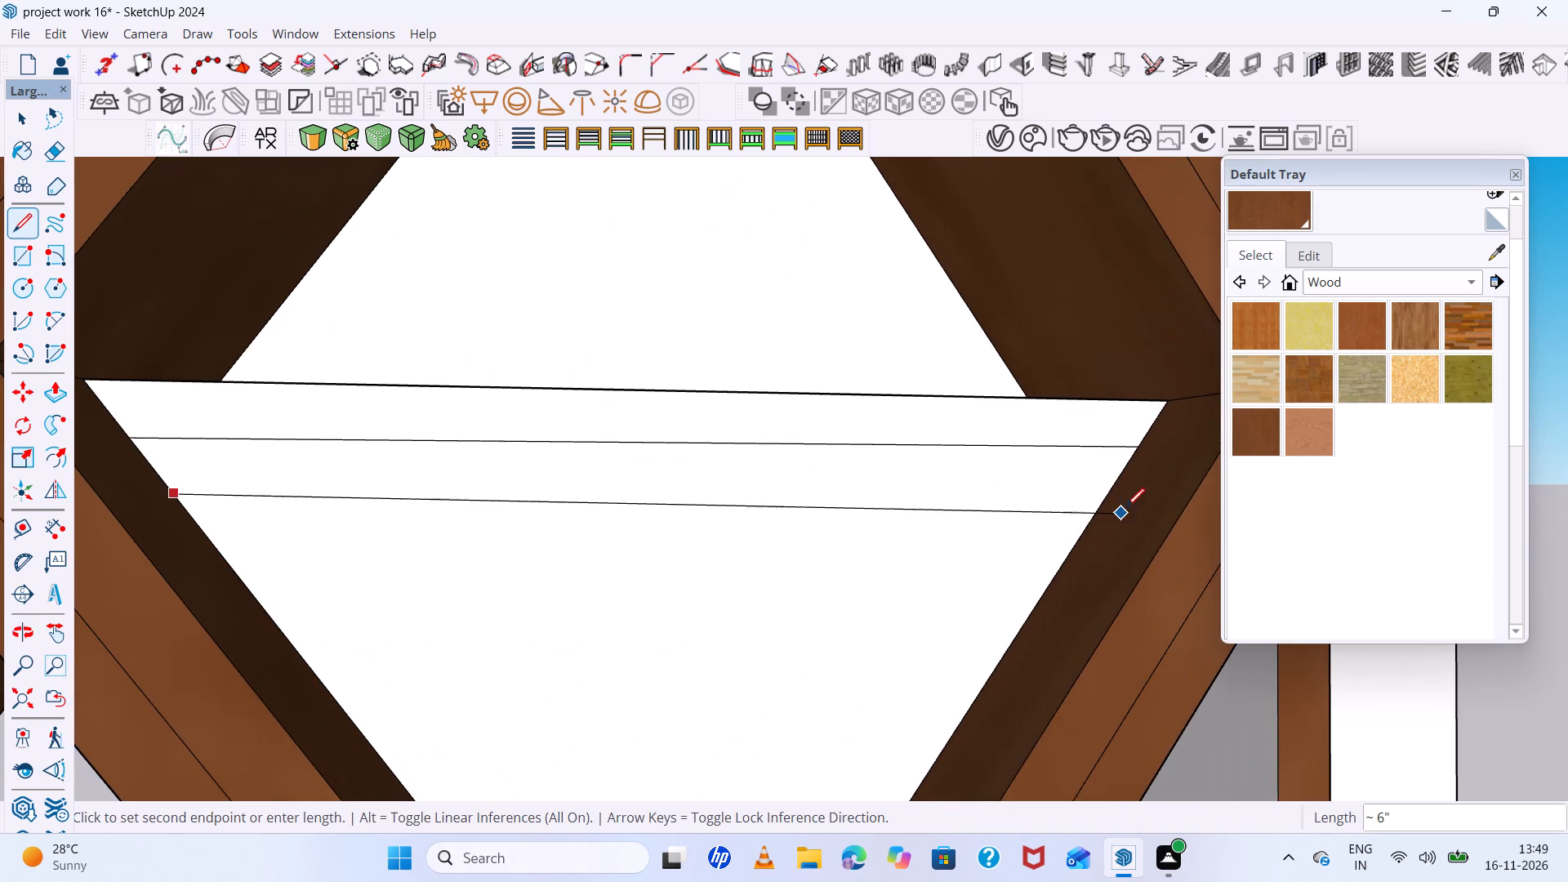
click(1114, 494)
Draw a second slat line about 6" long across the same triangular panel, just below and roughly parallel to the first.
scroll(892, 496, down, 3)
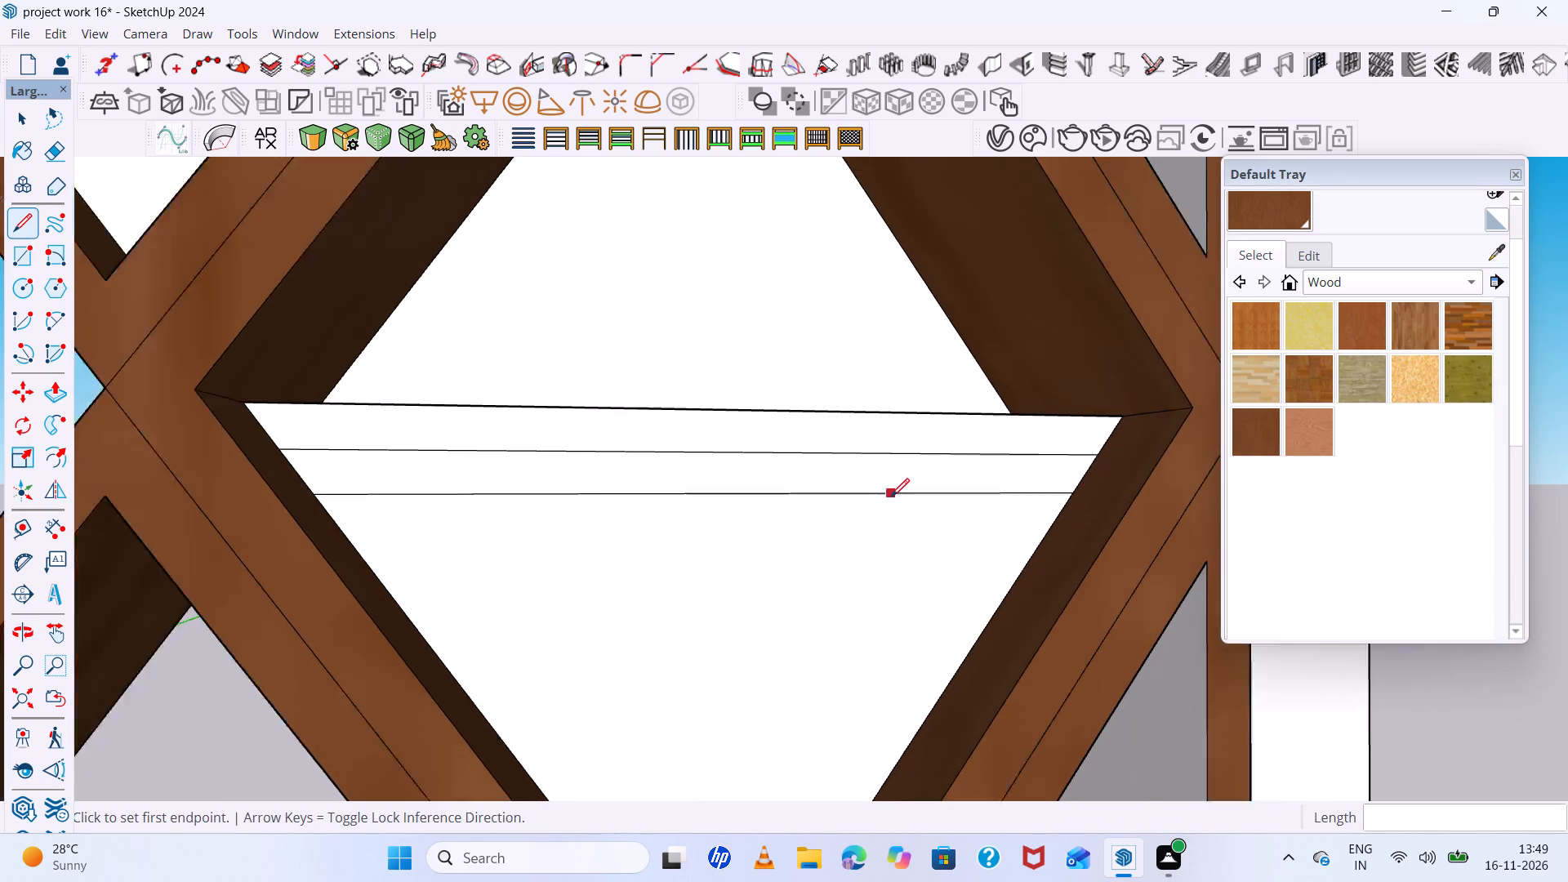
scroll(891, 497, down, 8)
middle_drag(929, 569, 774, 600)
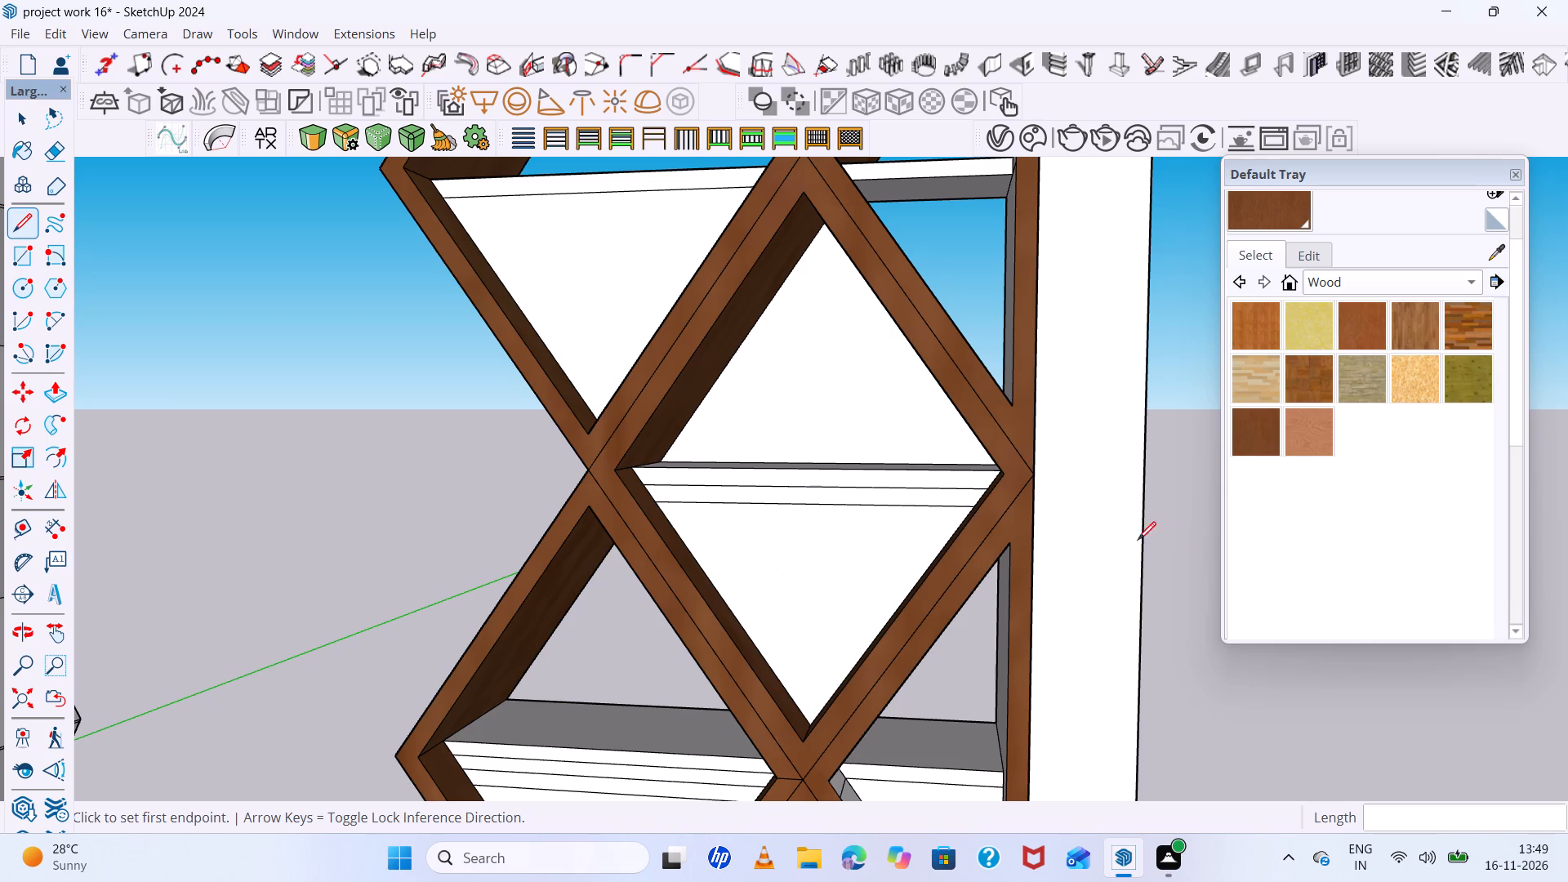
scroll(765, 512, down, 6)
scroll(675, 589, up, 4)
scroll(737, 507, up, 5)
scroll(748, 496, down, 6)
middle_drag(755, 505, 761, 549)
scroll(742, 498, up, 12)
click(683, 495)
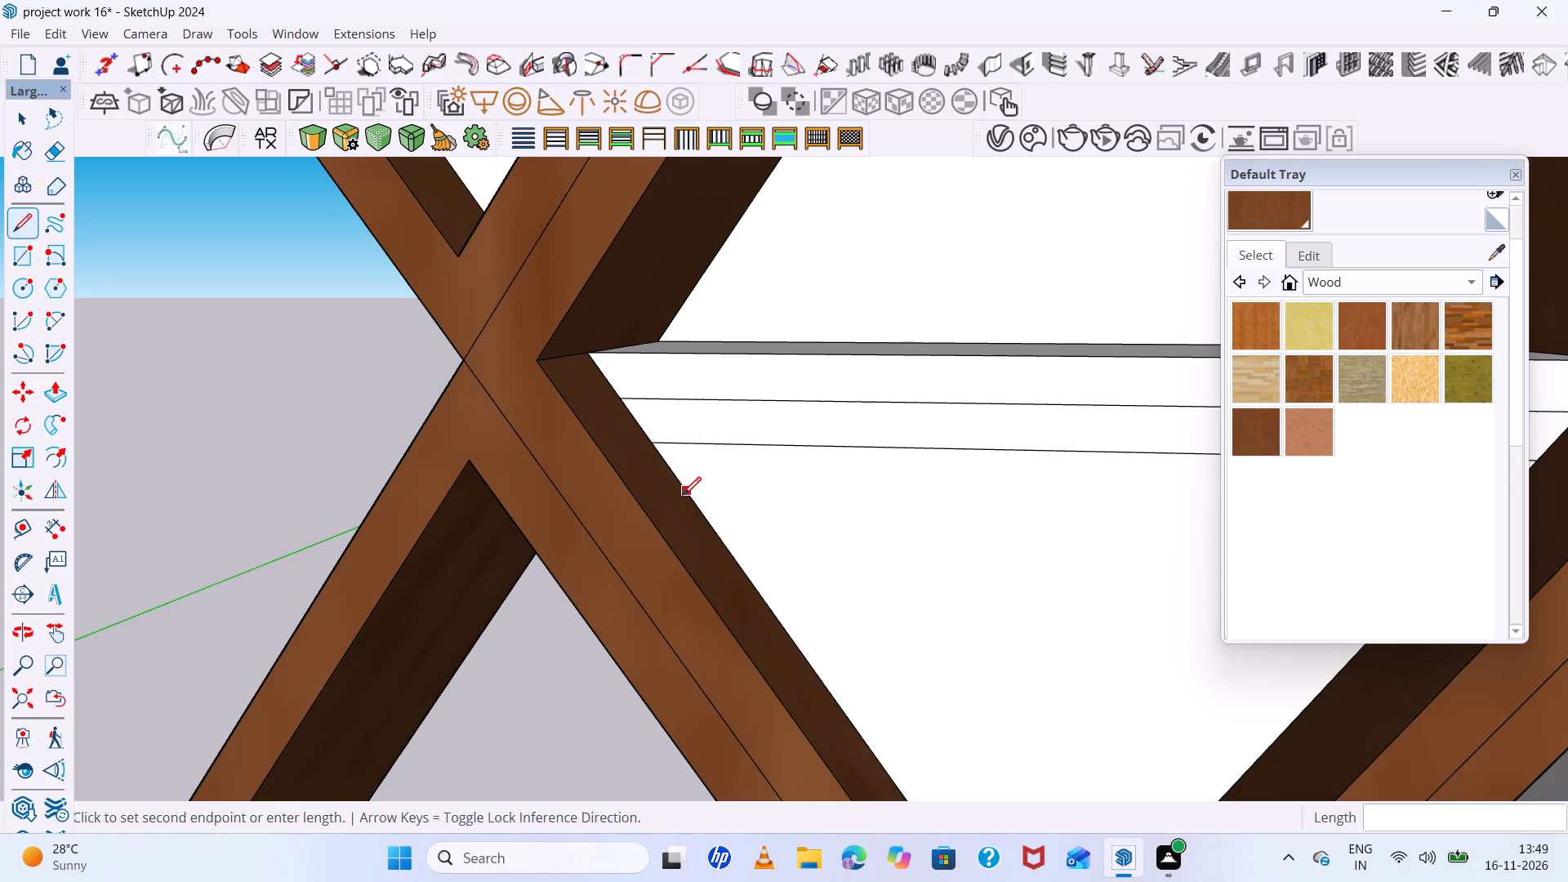
scroll(686, 494, down, 11)
scroll(860, 501, up, 11)
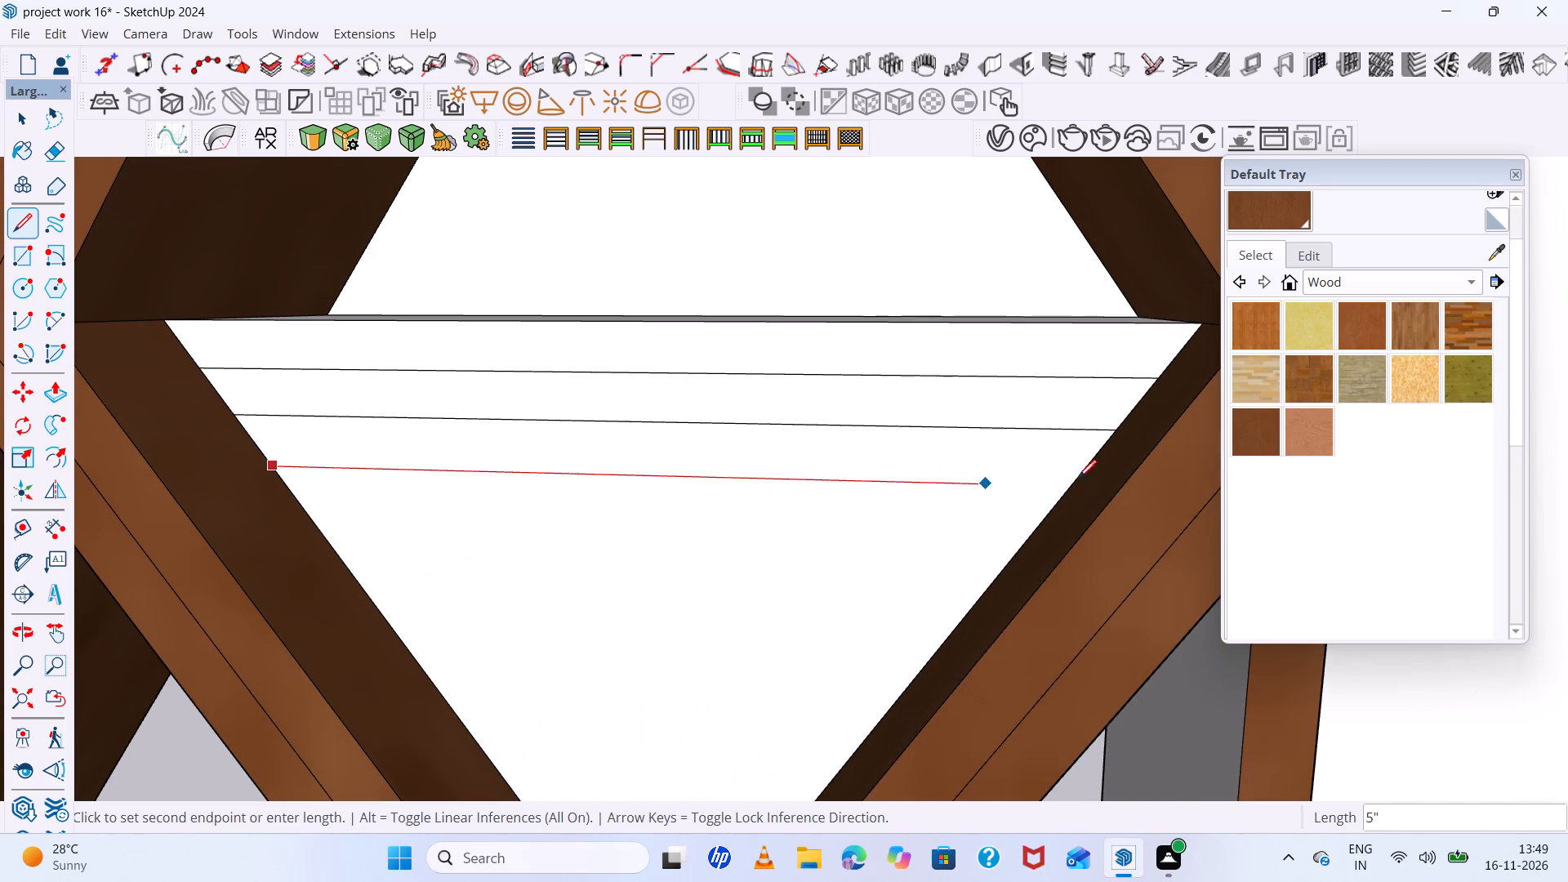
click(1080, 479)
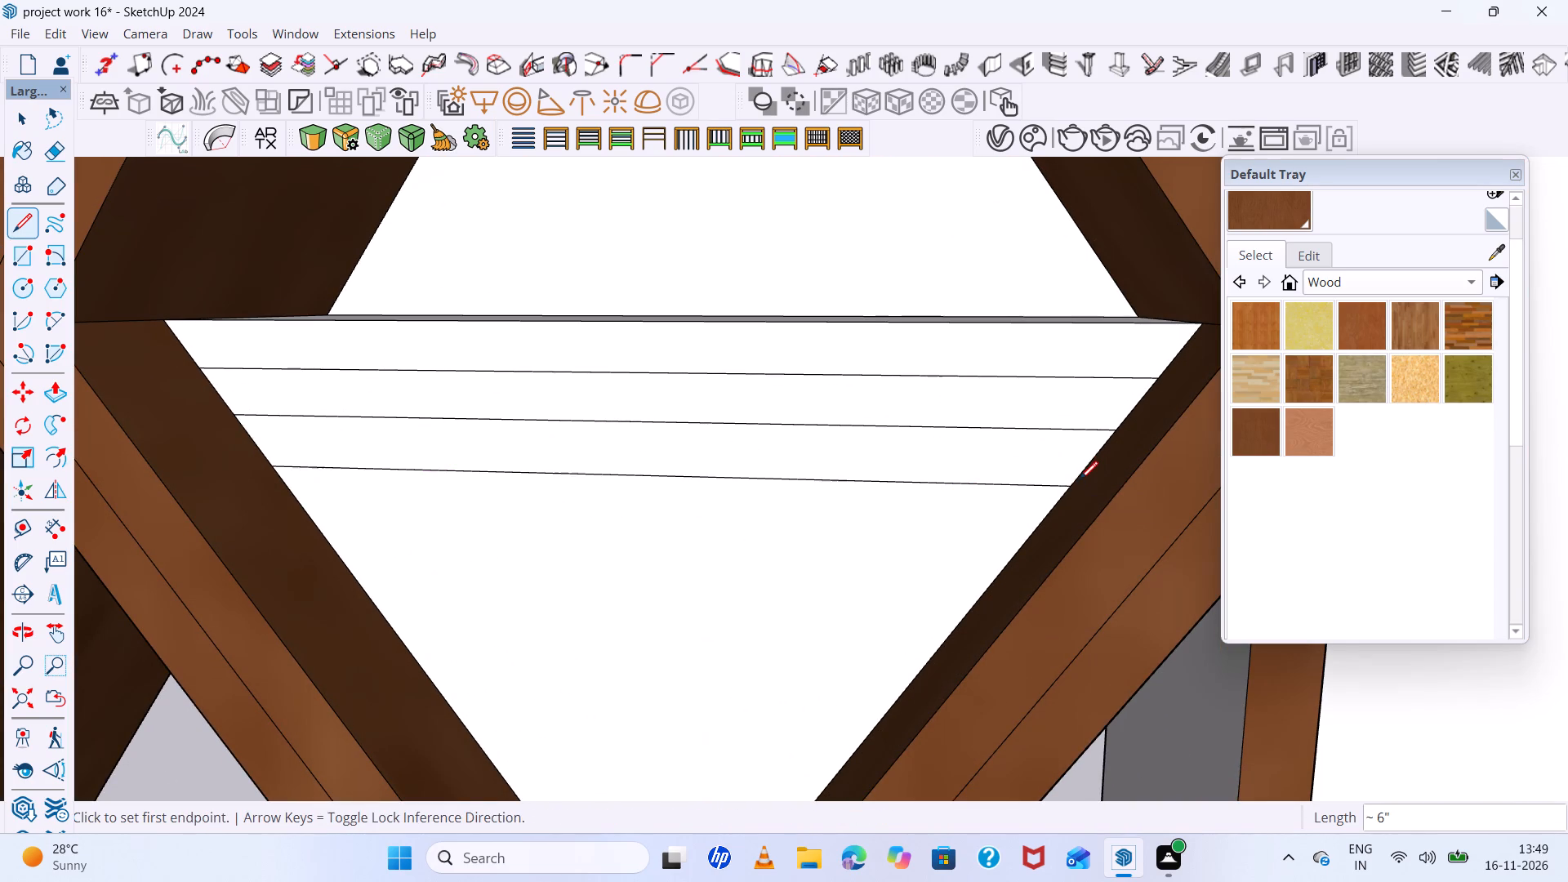
Draw a third slat line about 5" long across the triangular panel, parallel to and just below the second.
scroll(1019, 484, down, 6)
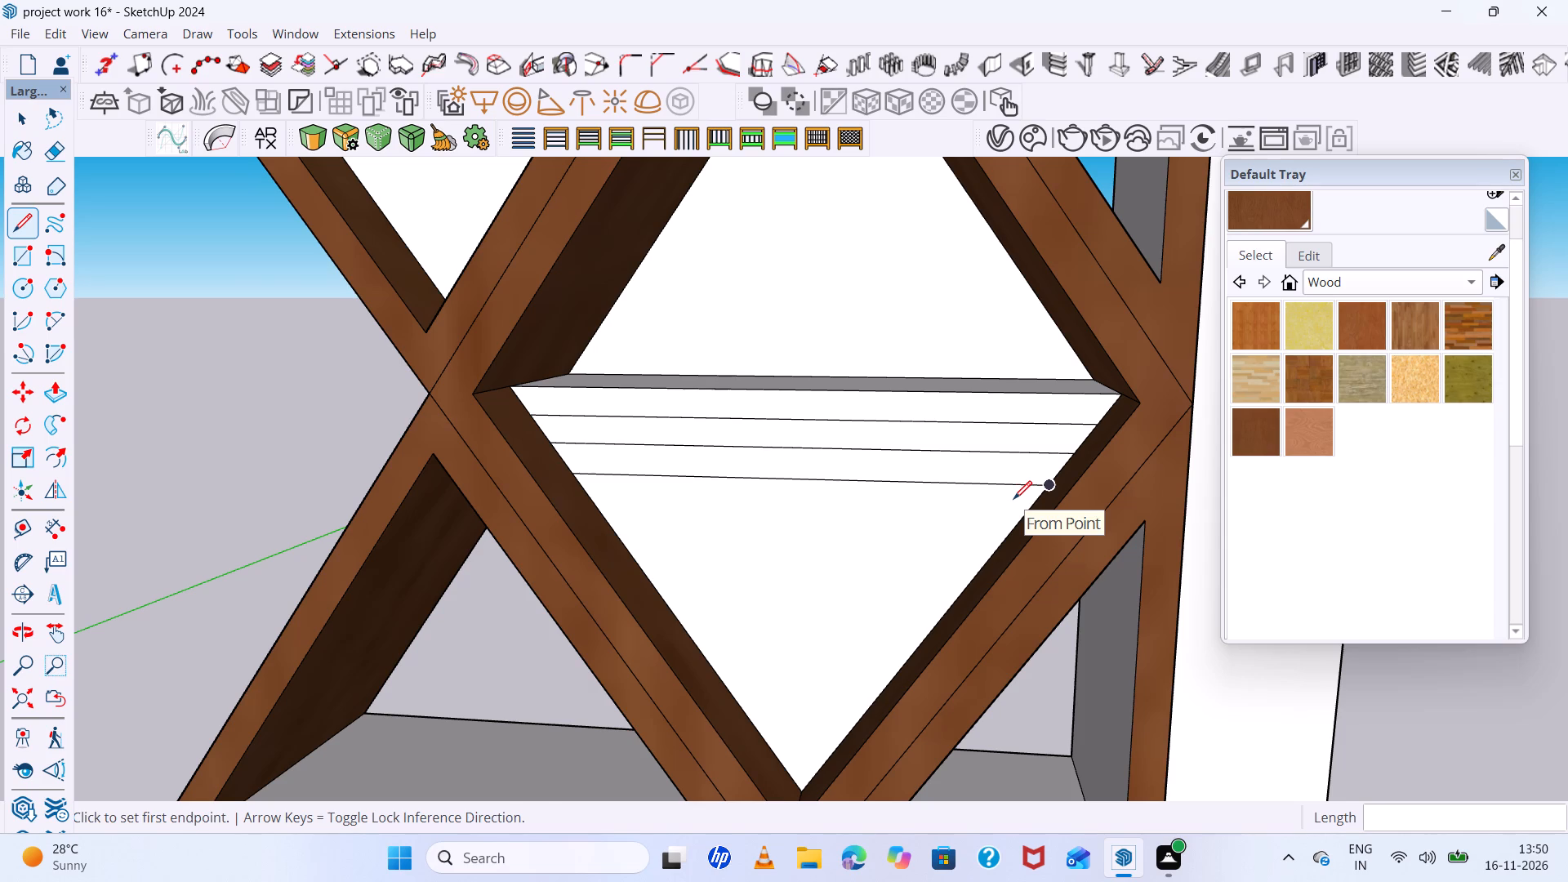
scroll(1013, 499, down, 4)
scroll(745, 531, up, 8)
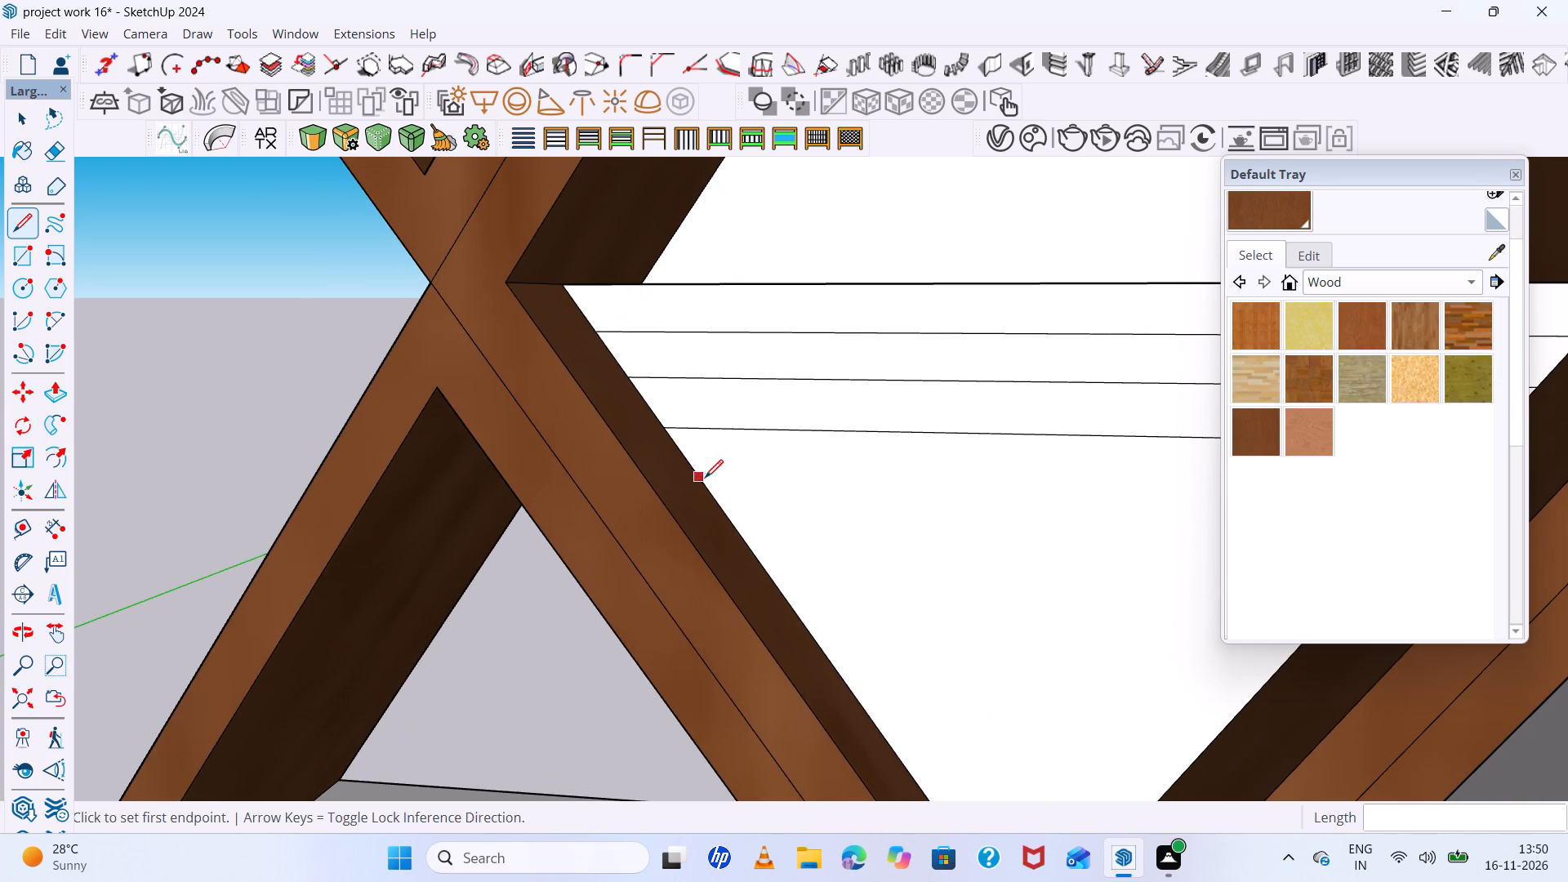
click(705, 481)
scroll(701, 480, down, 10)
scroll(892, 470, up, 3)
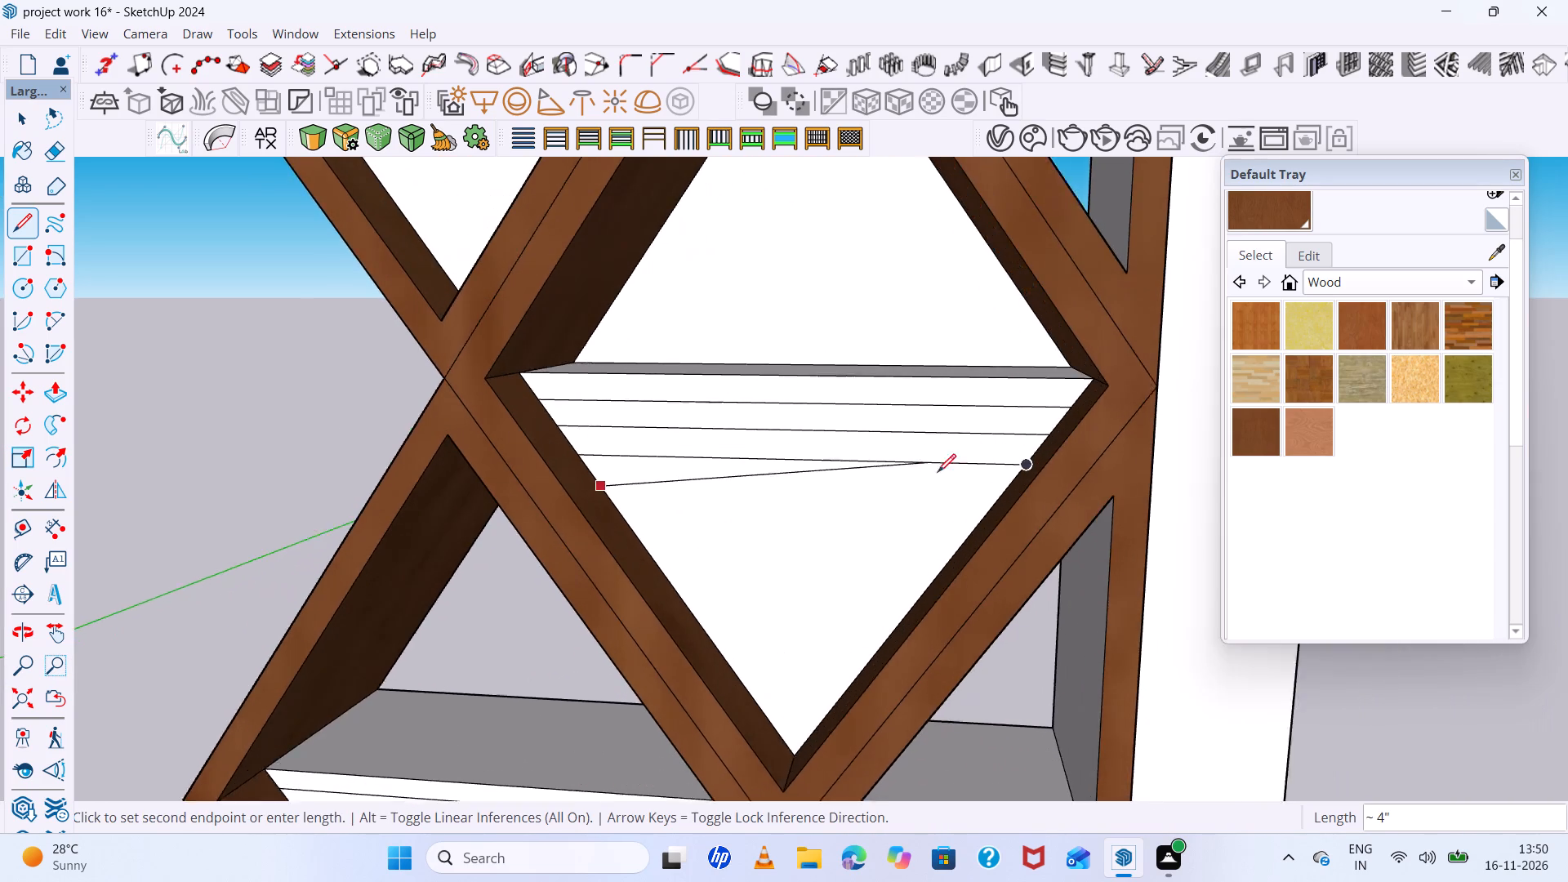
scroll(938, 472, up, 7)
click(1048, 500)
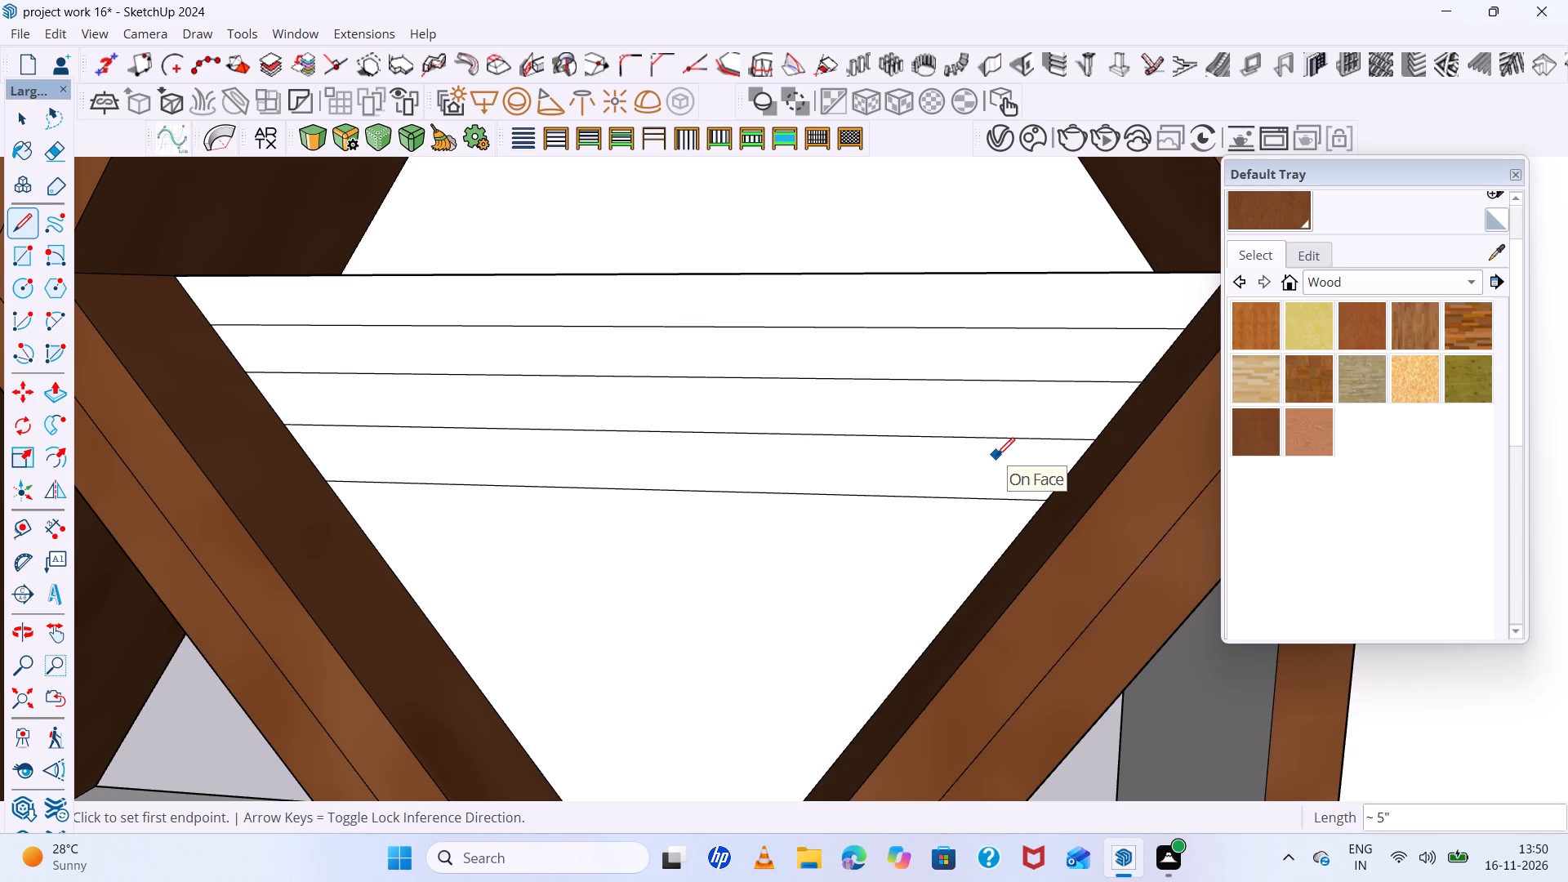
Draw a fourth slat line about 5" long across the triangular panel, just below the third, and end the line chain.
scroll(693, 583, down, 5)
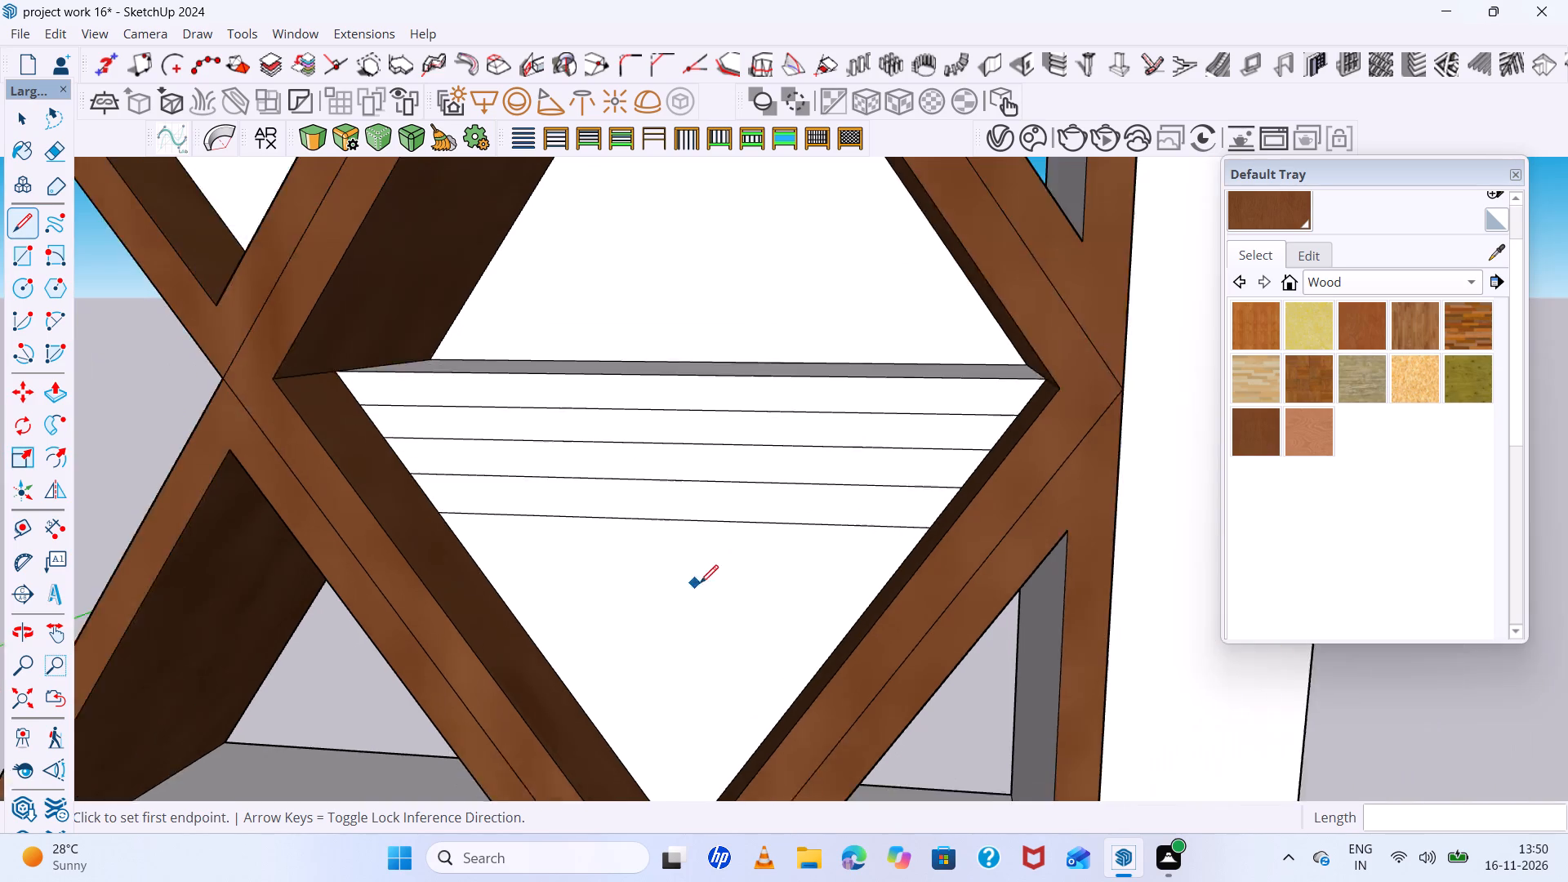
scroll(489, 523, up, 5)
click(484, 581)
scroll(917, 633, down, 1)
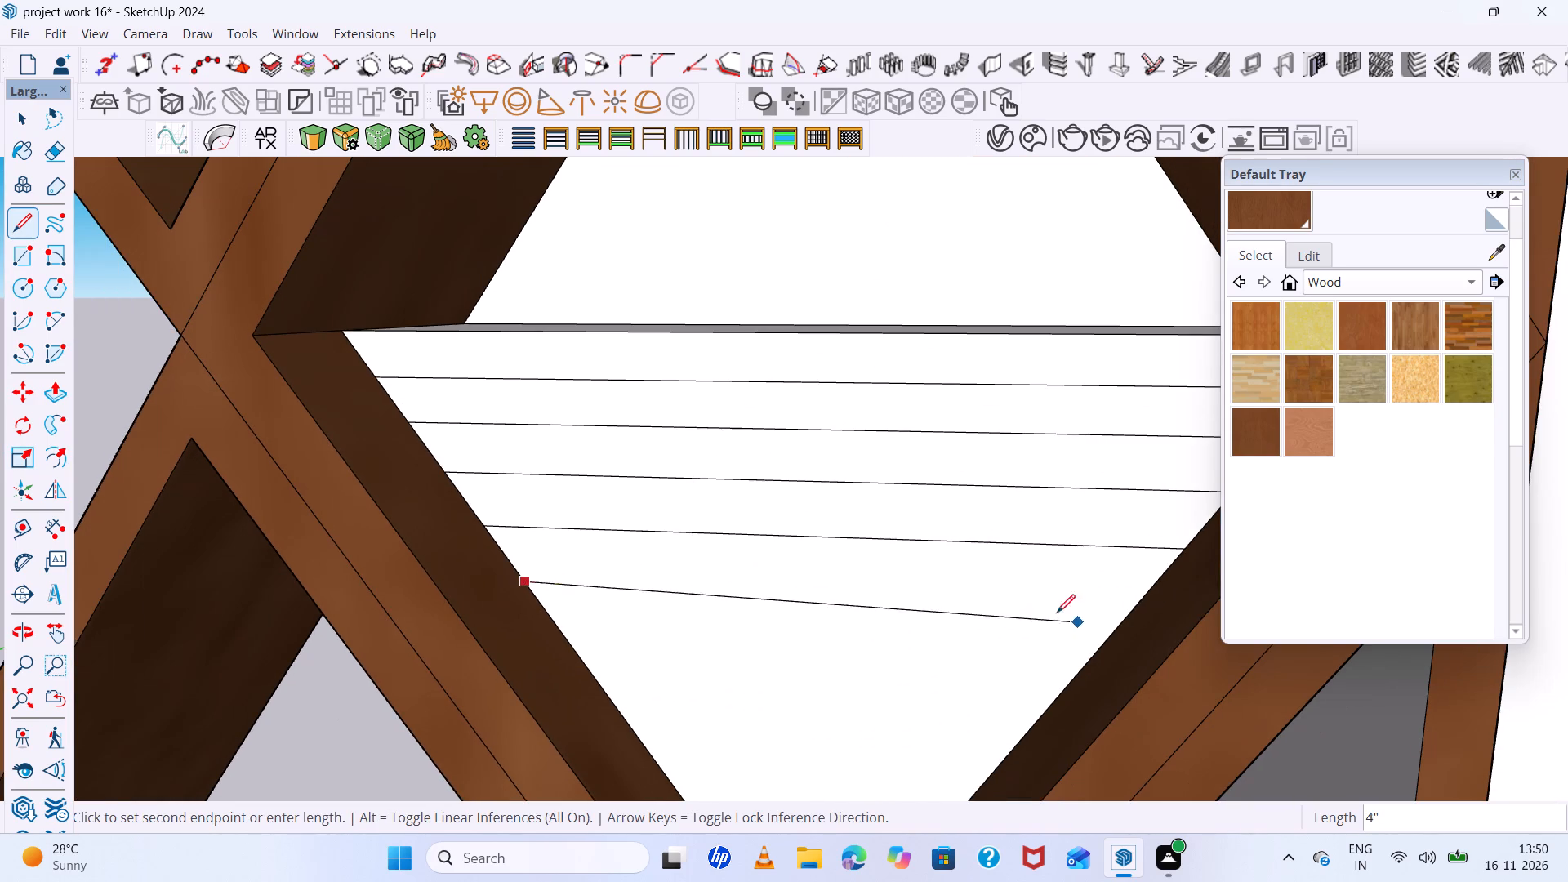
click(1163, 610)
scroll(902, 555, down, 6)
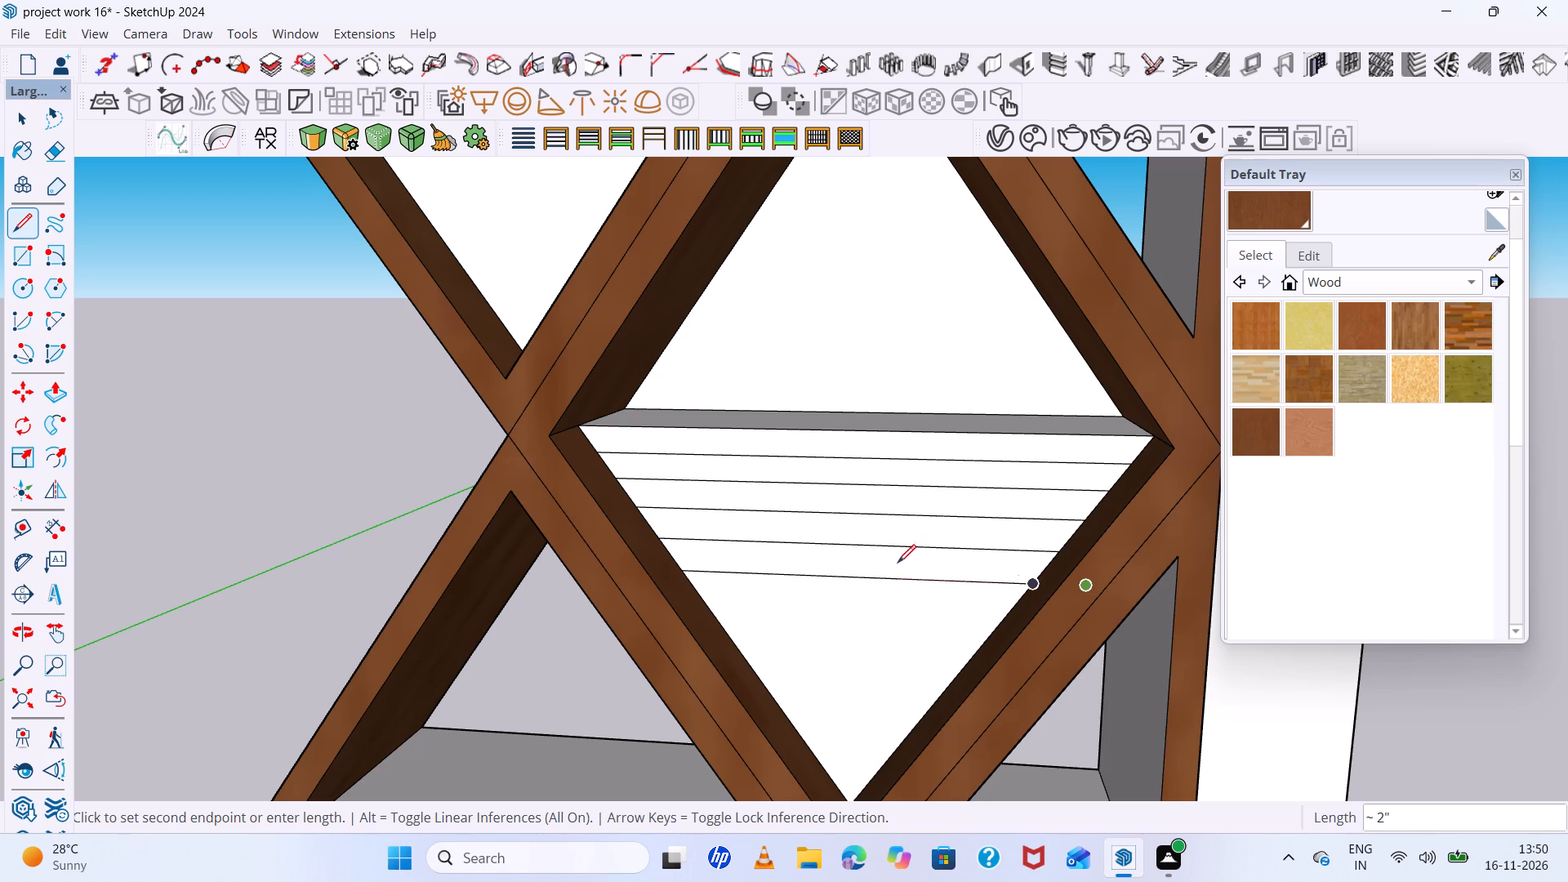
scroll(893, 560, down, 7)
scroll(778, 585, up, 10)
scroll(775, 562, down, 4)
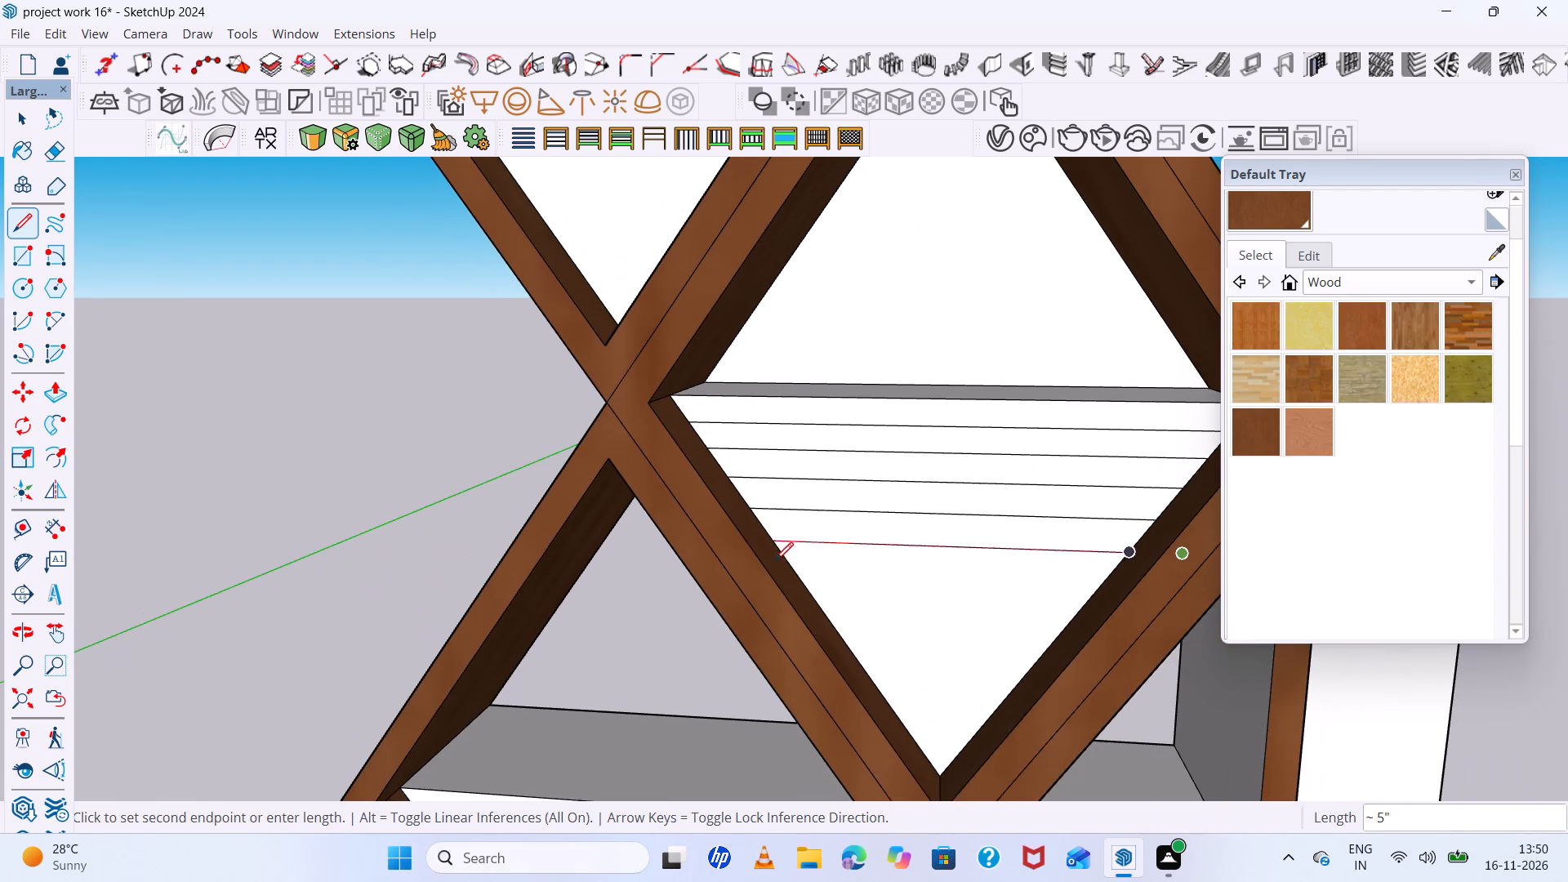
key(space)
Draw a fifth slat line about 4" long across the same triangular panel, parallel to and just below the fourth.
key(l)
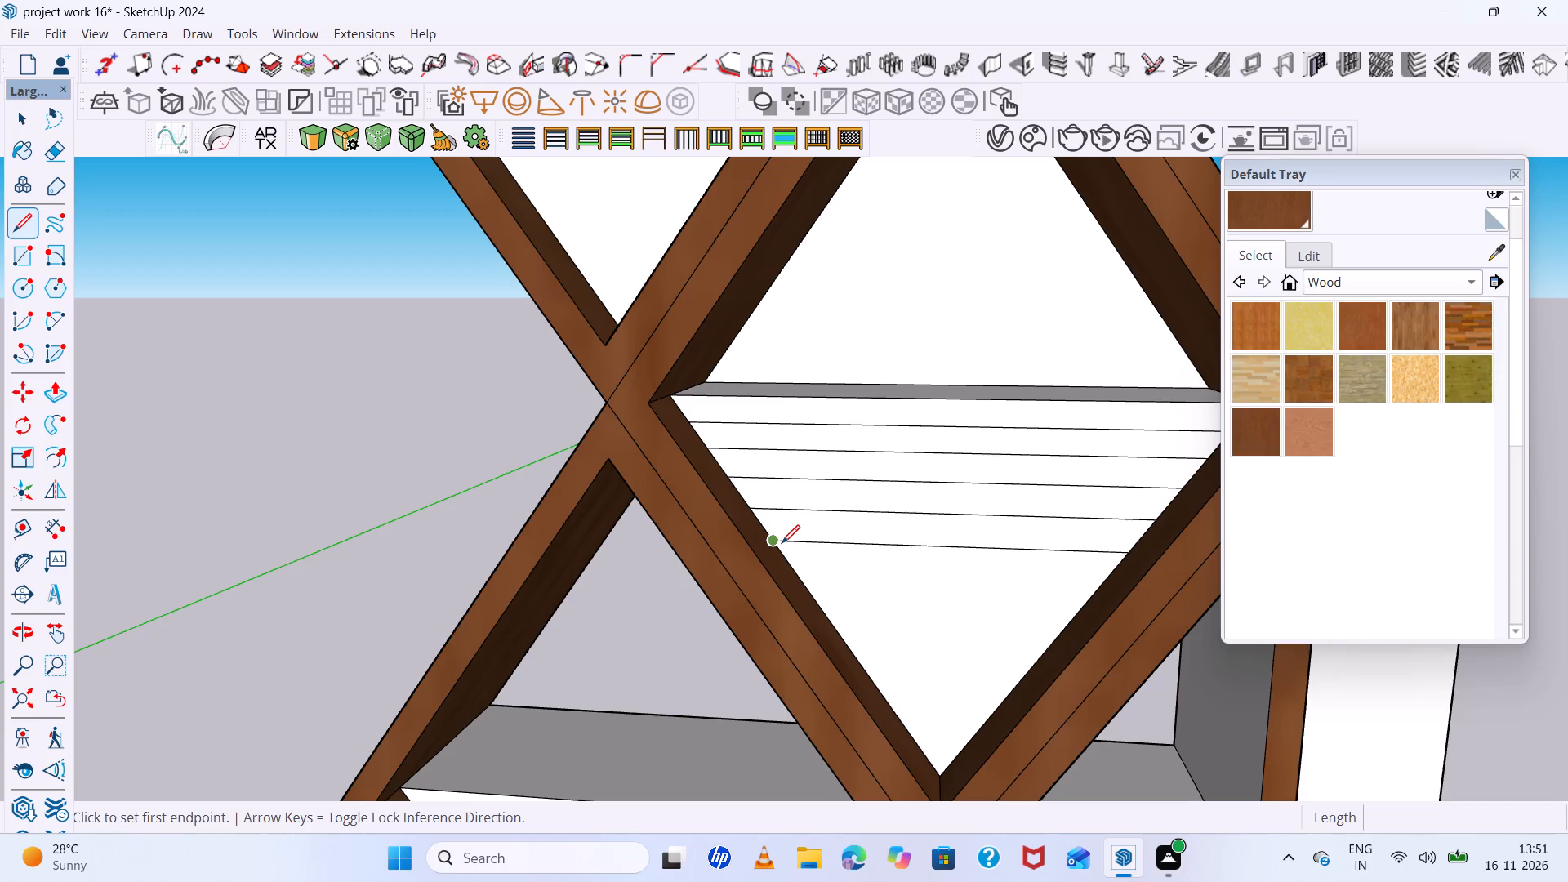
scroll(780, 543, down, 8)
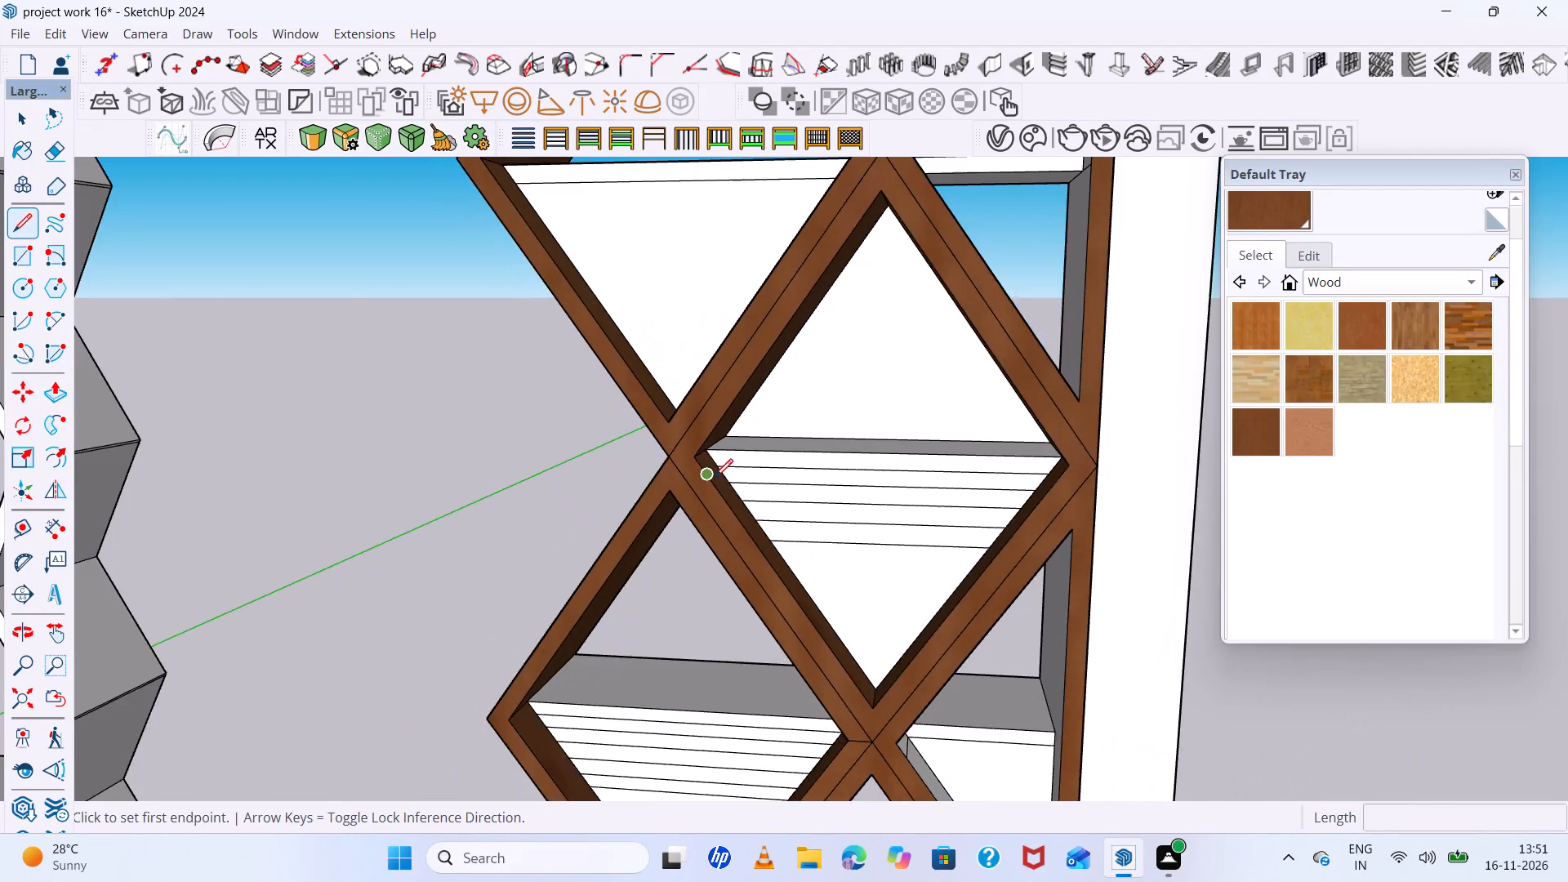
scroll(715, 477, down, 3)
scroll(762, 513, up, 11)
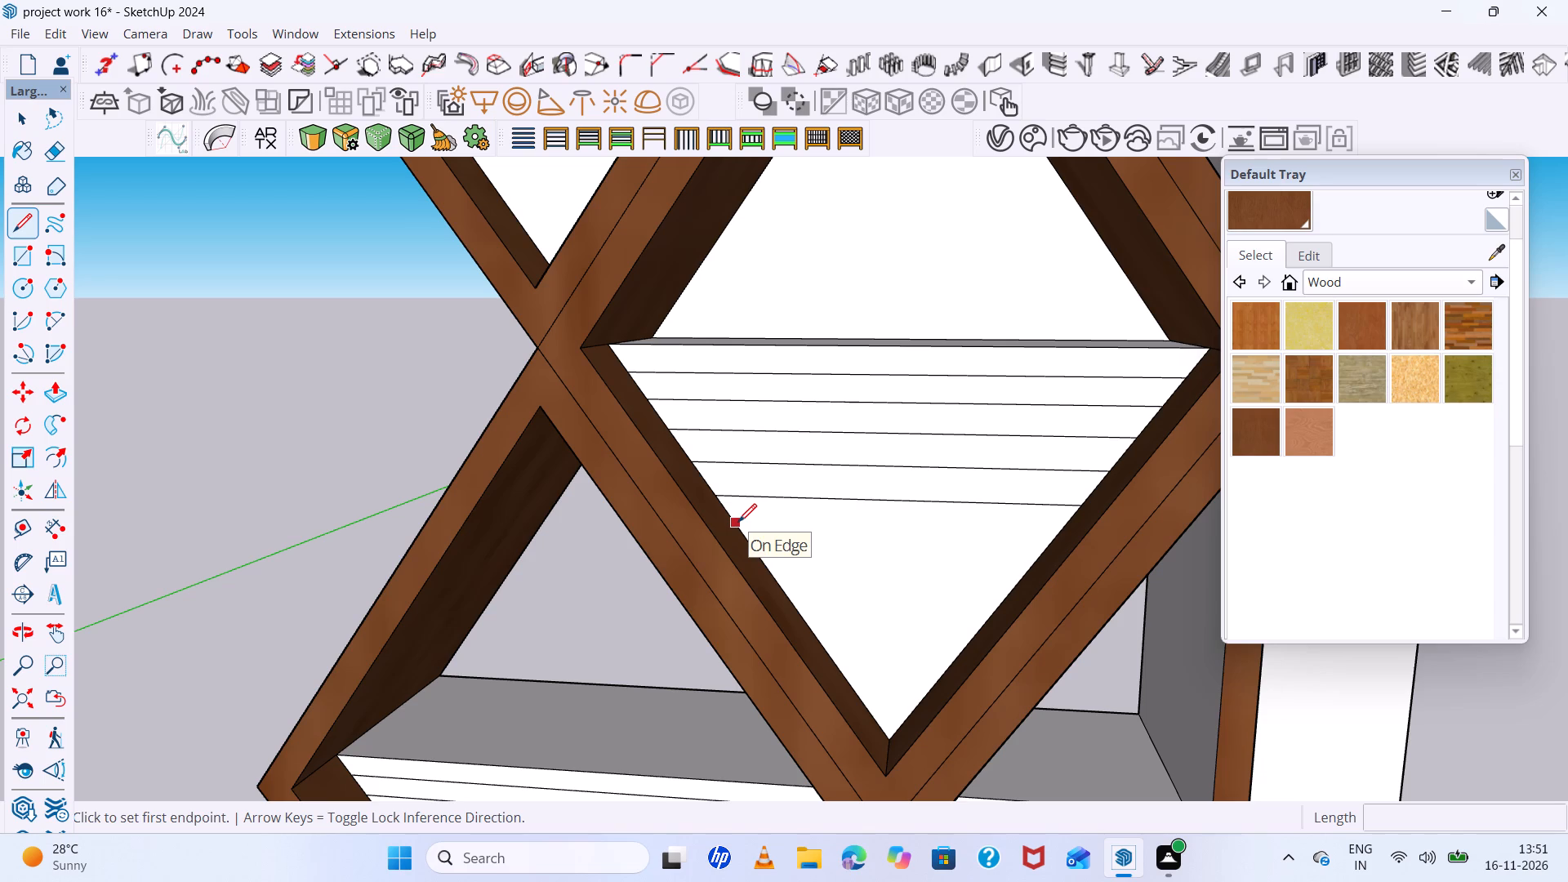
scroll(737, 519, down, 5)
scroll(736, 519, up, 5)
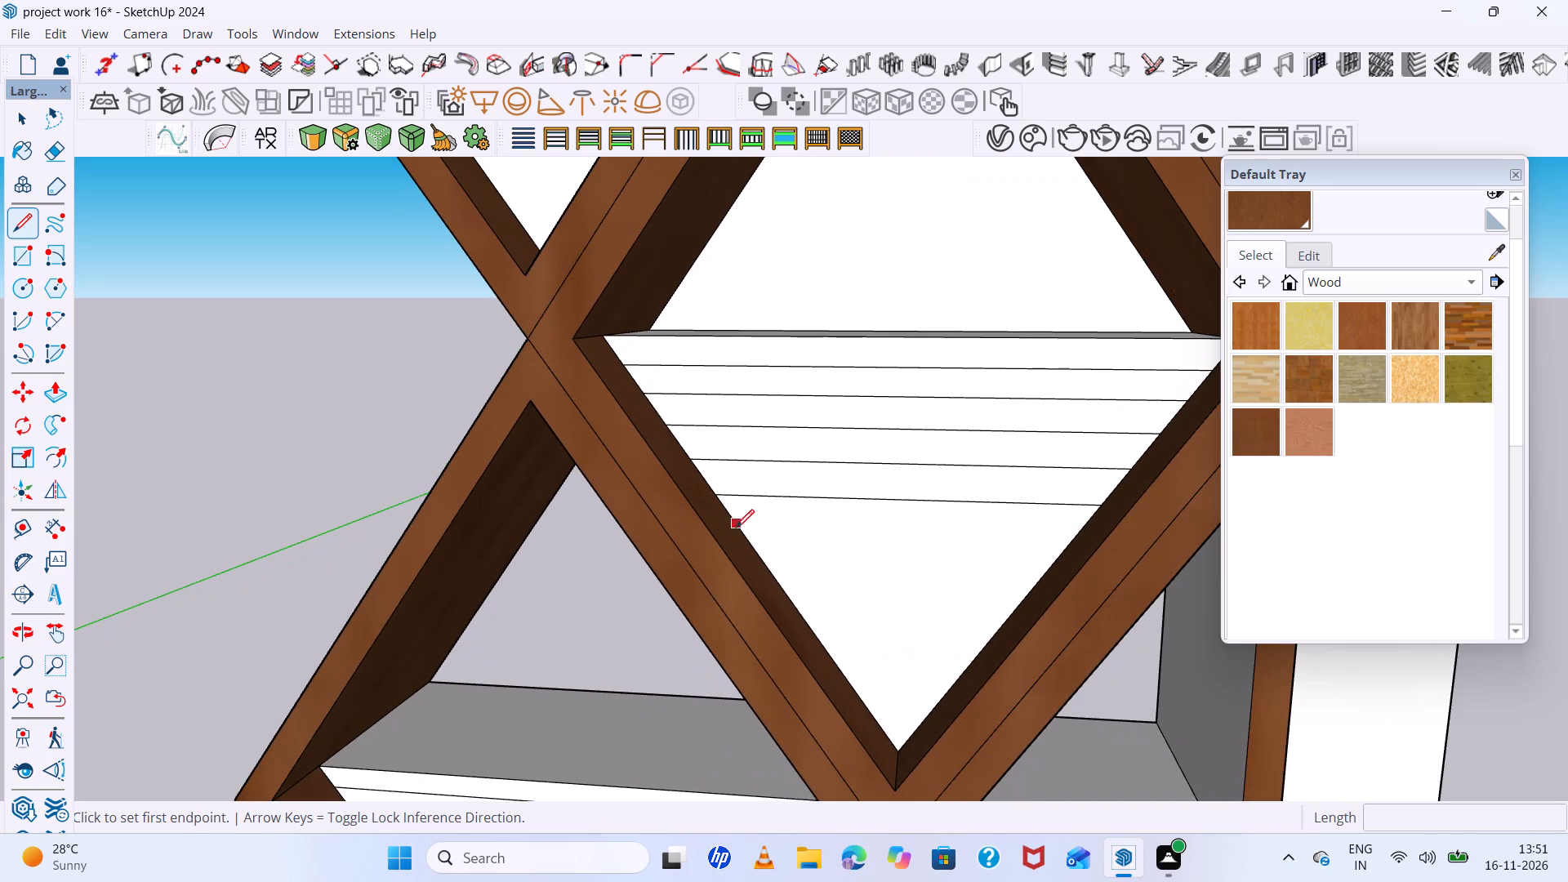
click(742, 537)
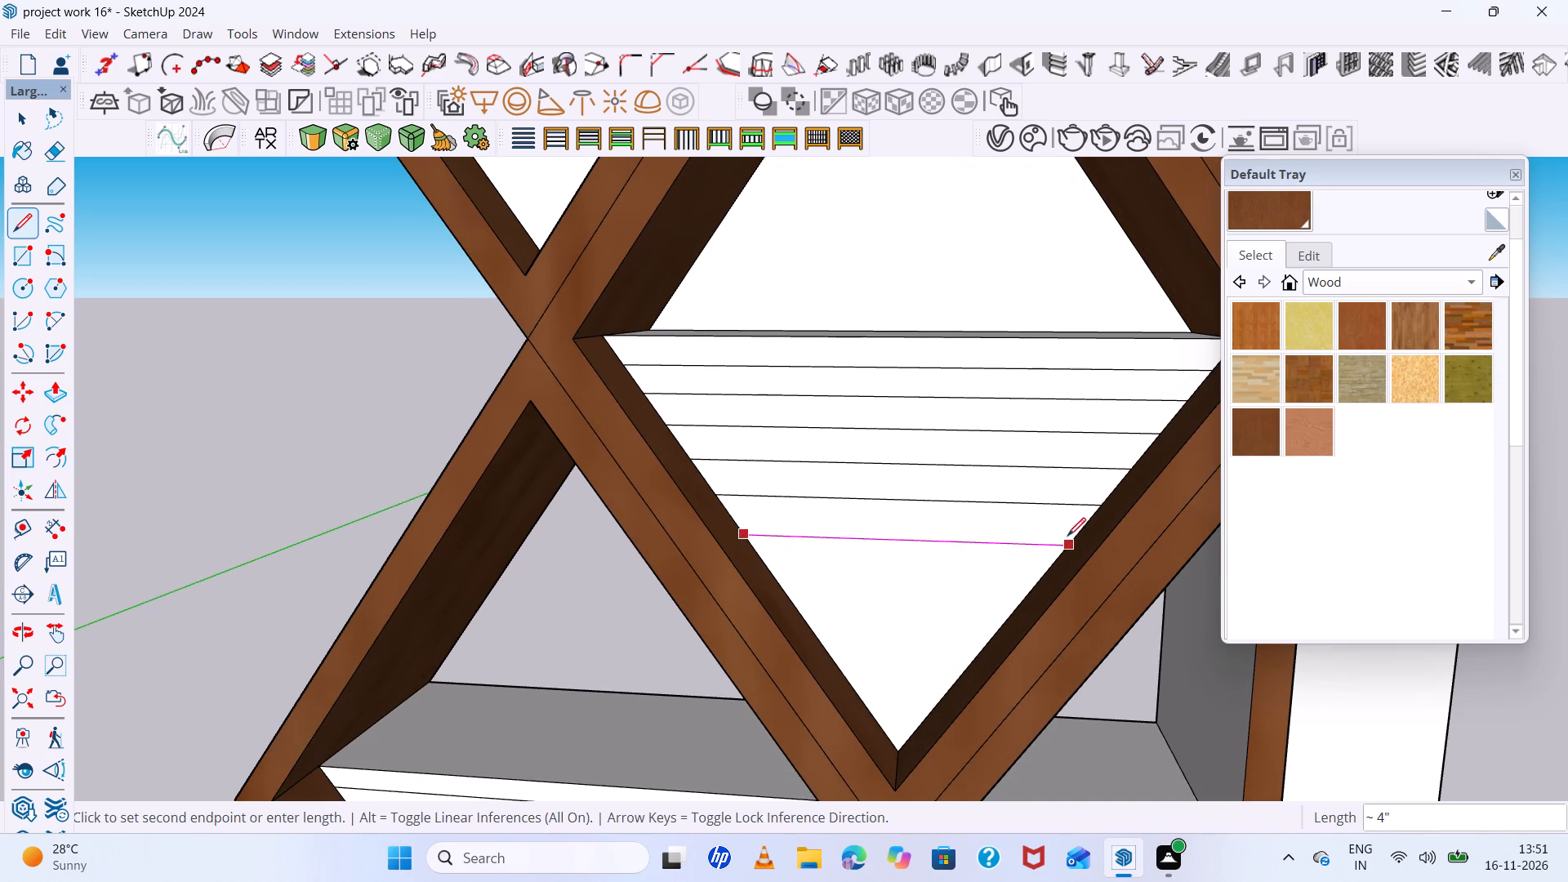
click(1075, 542)
Draw a sixth slat line about 3" long across the triangular panel, just below the fifth.
scroll(804, 493, down, 4)
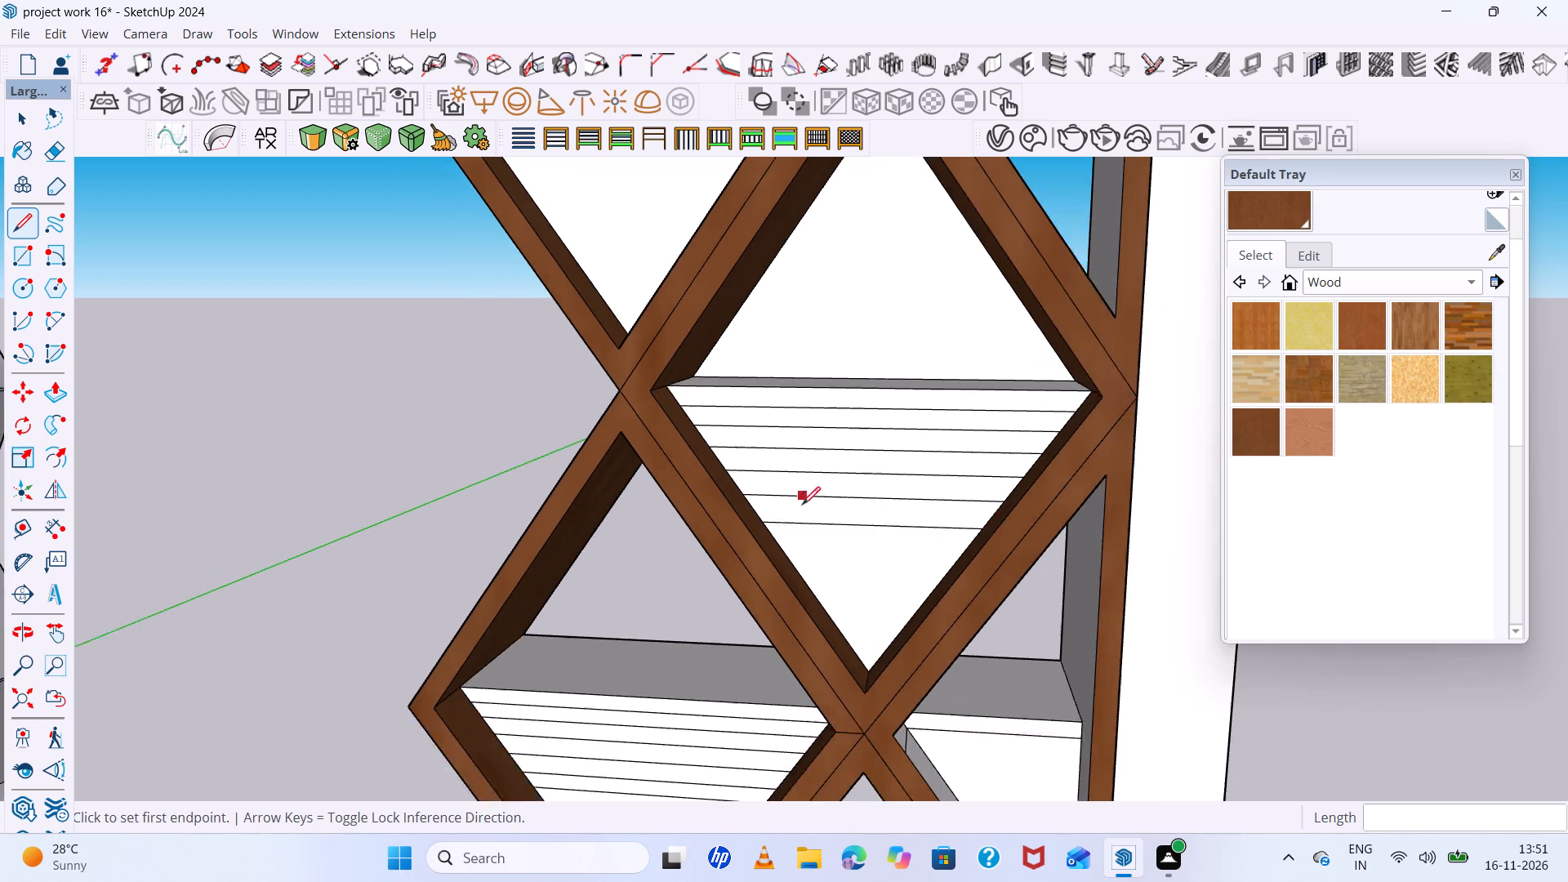
scroll(802, 505, down, 1)
scroll(814, 547, up, 11)
click(739, 529)
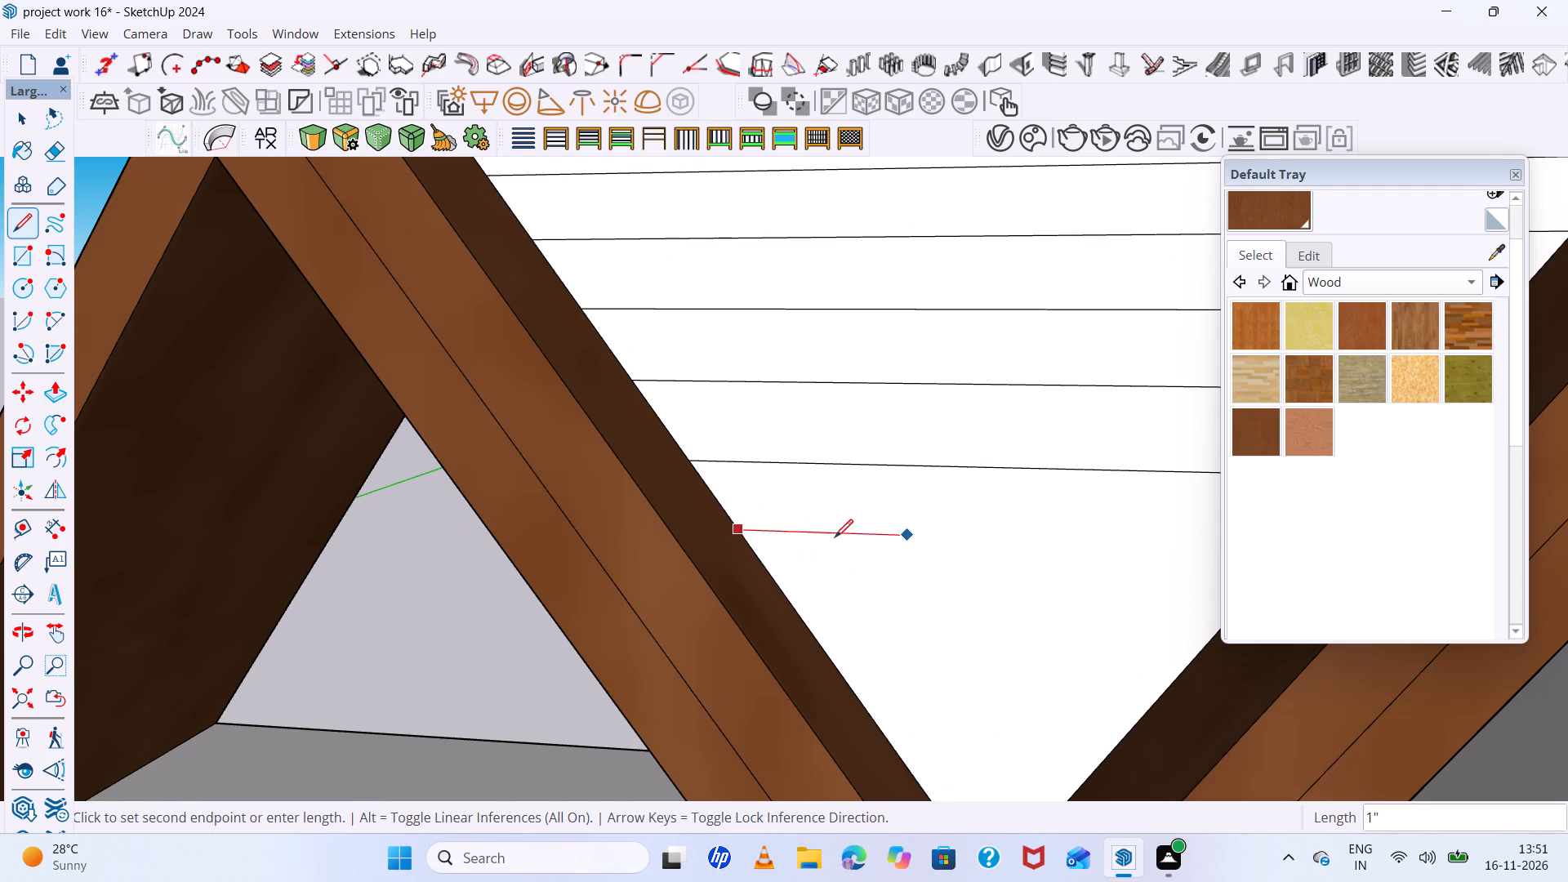
scroll(835, 538, down, 11)
scroll(927, 551, up, 5)
click(1012, 528)
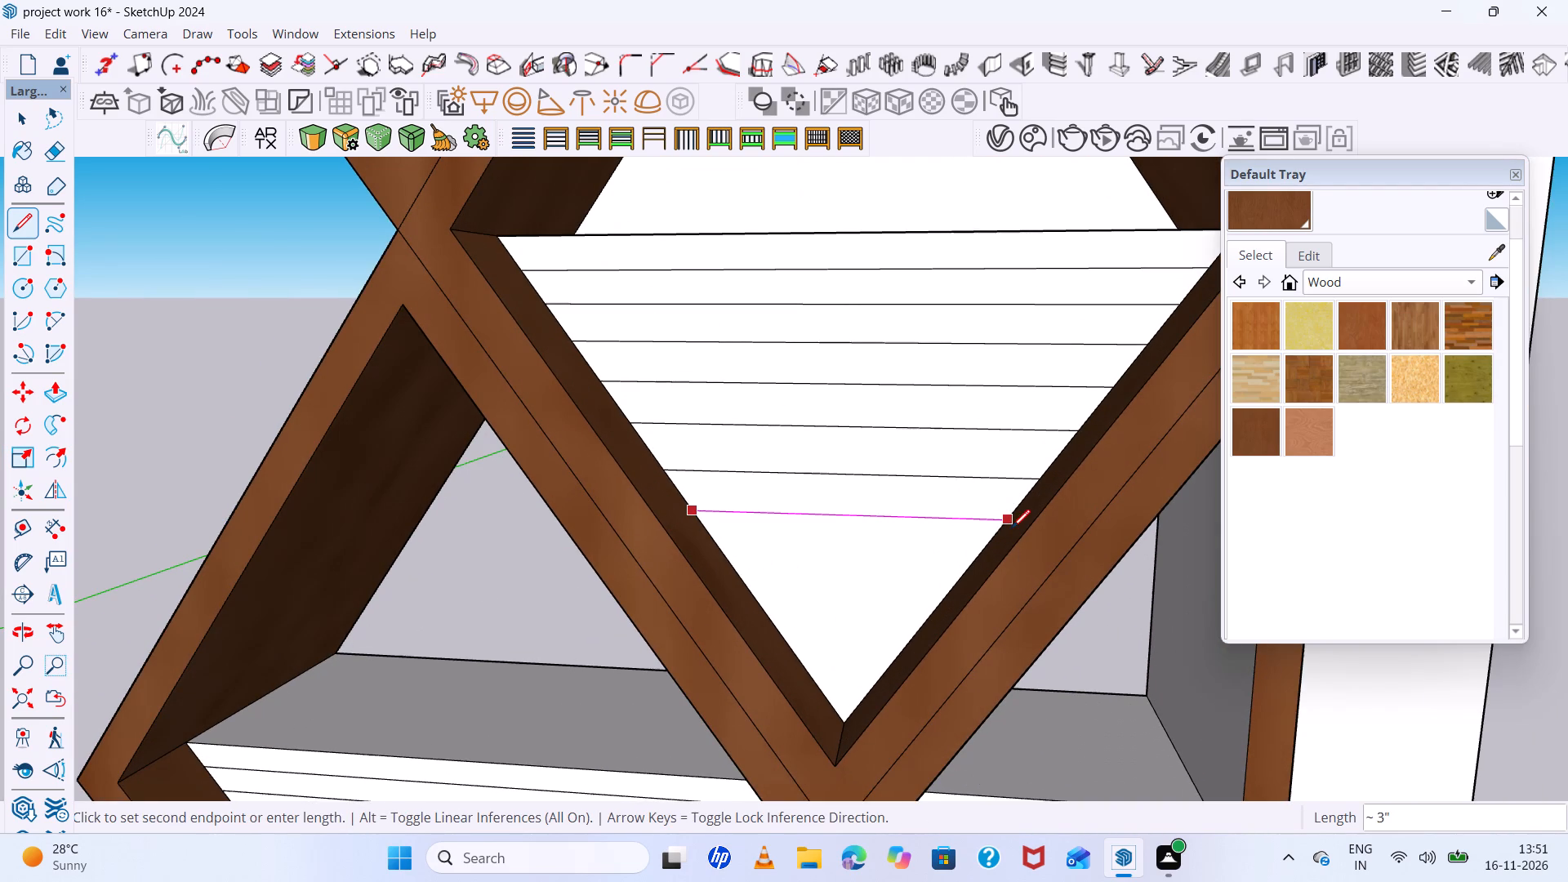
Draw three more evenly spaced slat lines down to the panel's bottom tip, the first two about 2" long and the last shorter.
click(728, 564)
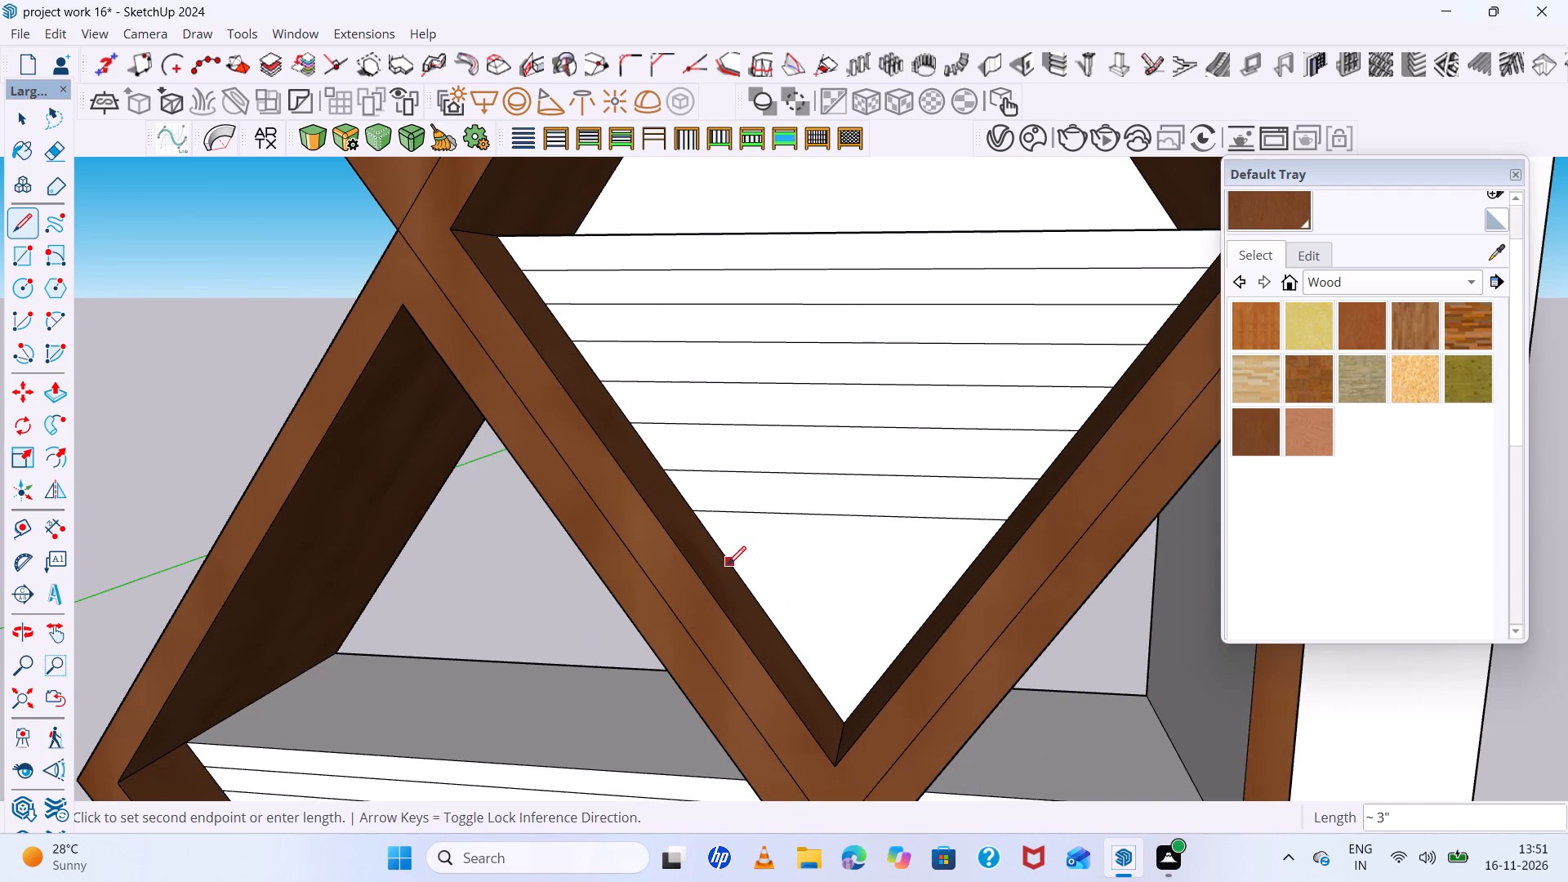
click(969, 568)
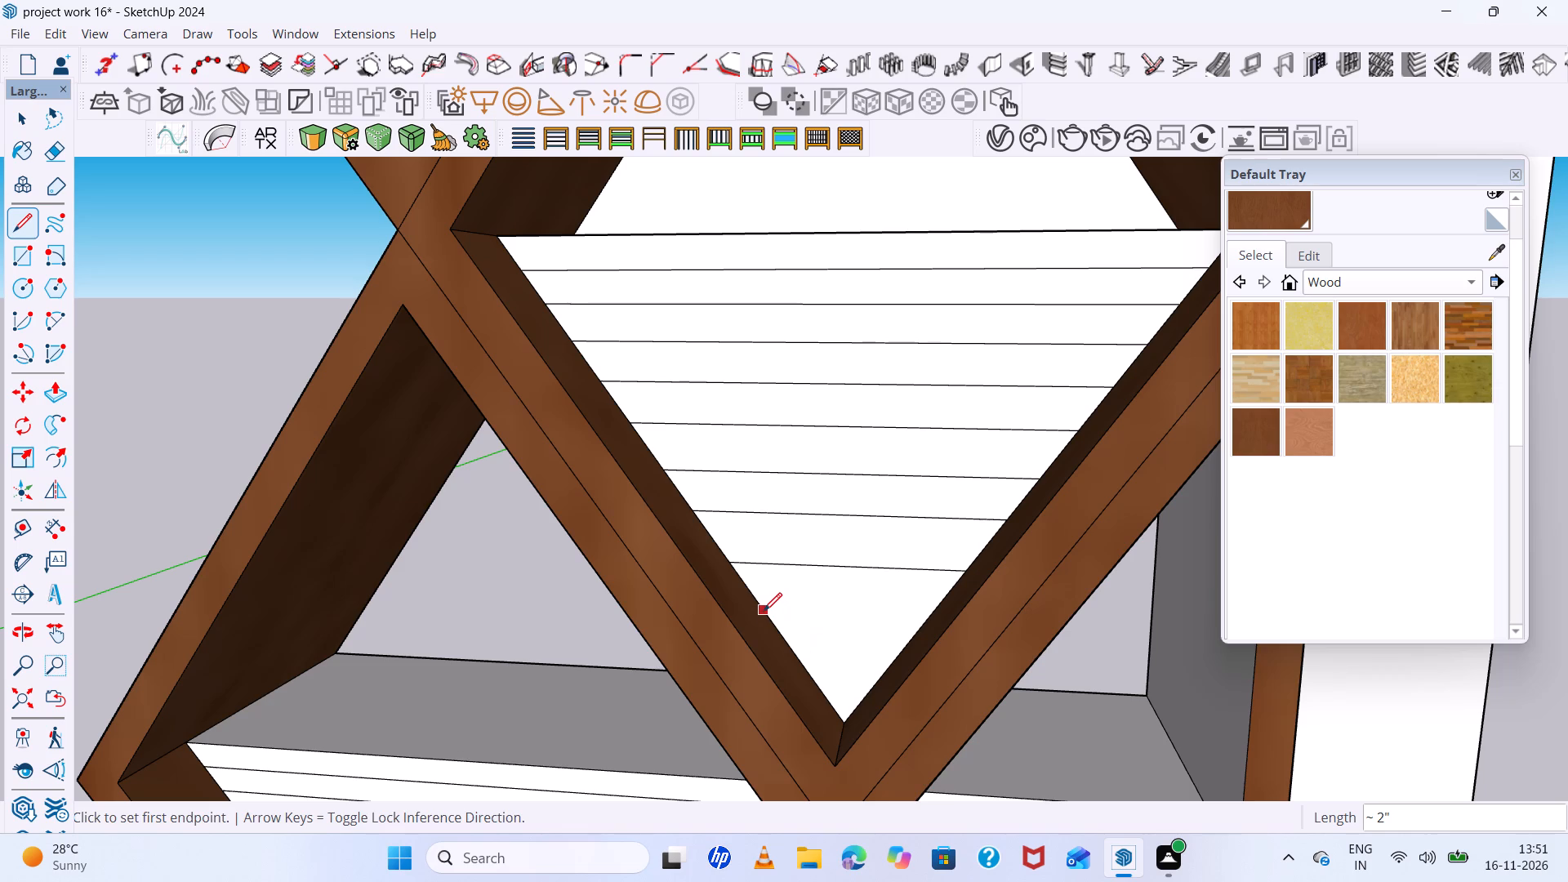
click(764, 611)
click(936, 609)
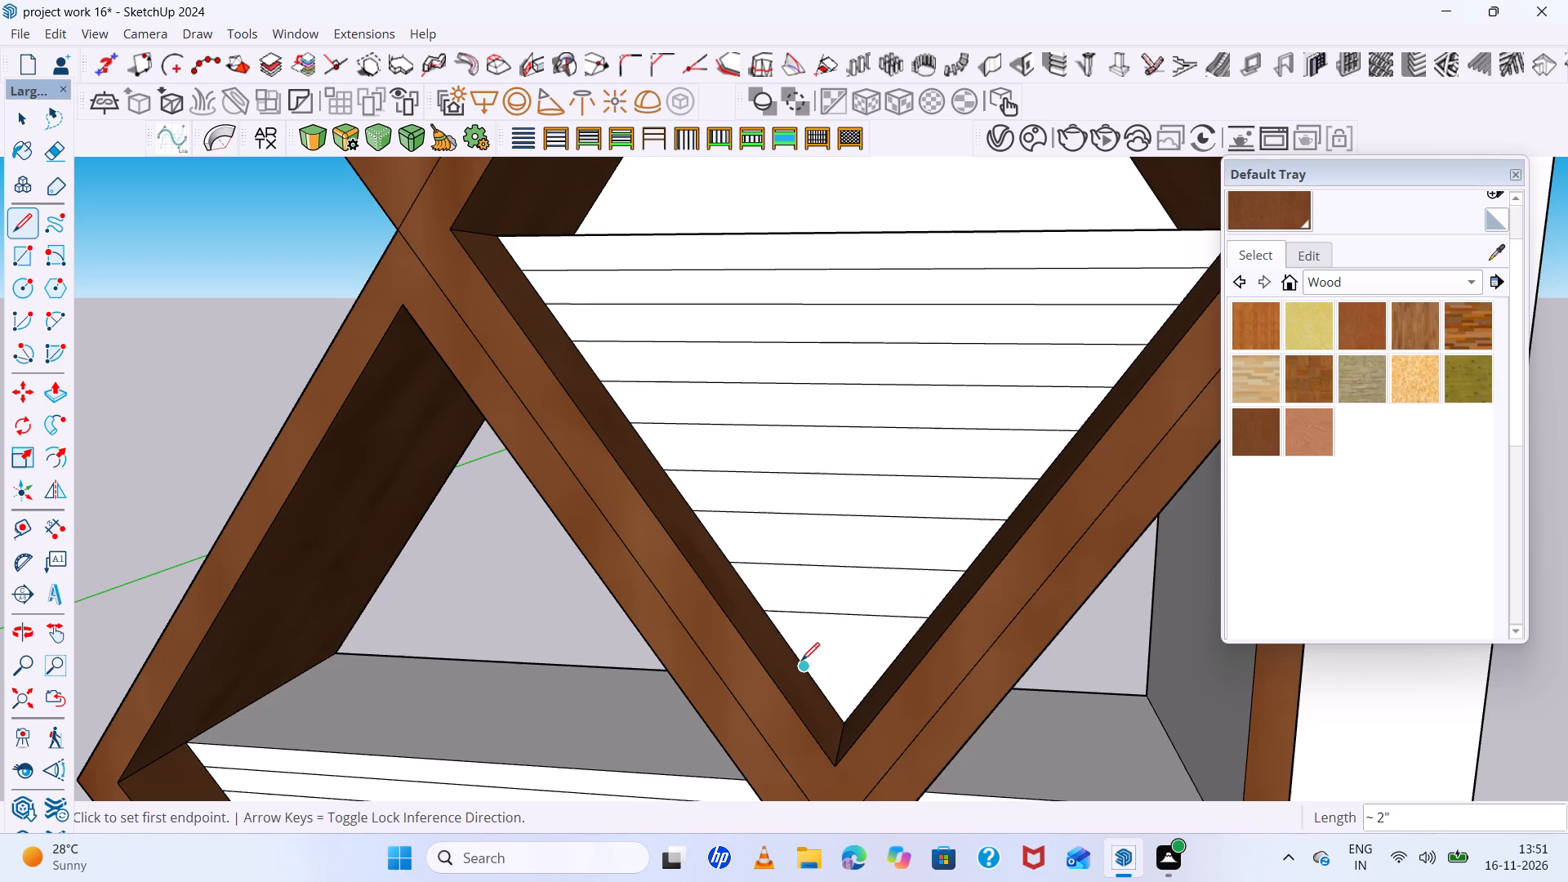
click(801, 661)
click(884, 666)
Compare the partition with the reference photo to check which triangular panels need slats.
scroll(854, 650, down, 6)
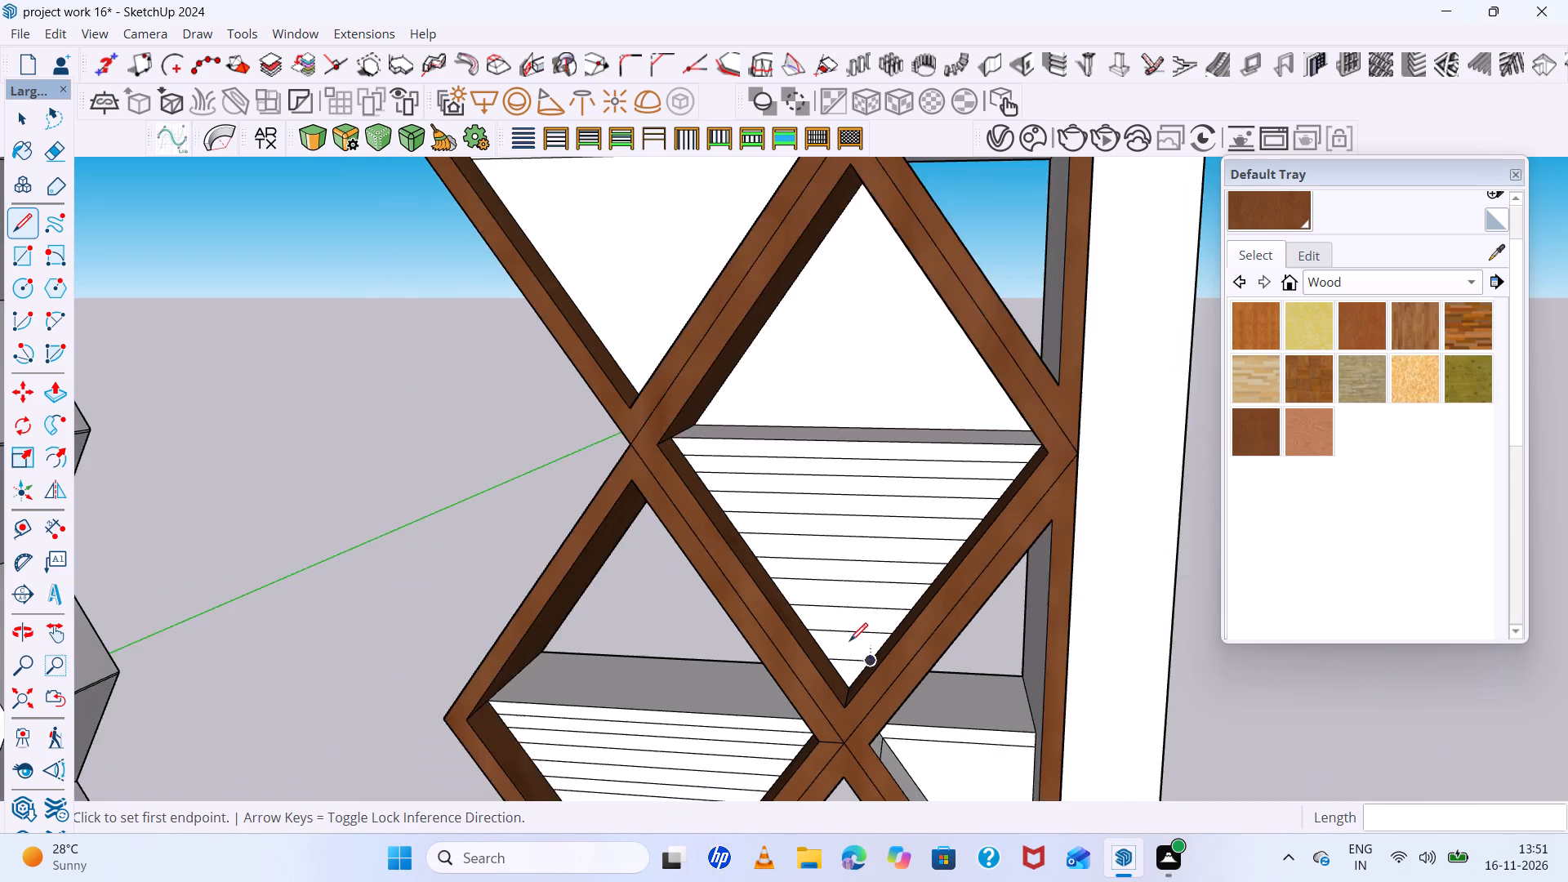
scroll(849, 641, down, 19)
scroll(827, 507, down, 6)
scroll(1031, 526, up, 4)
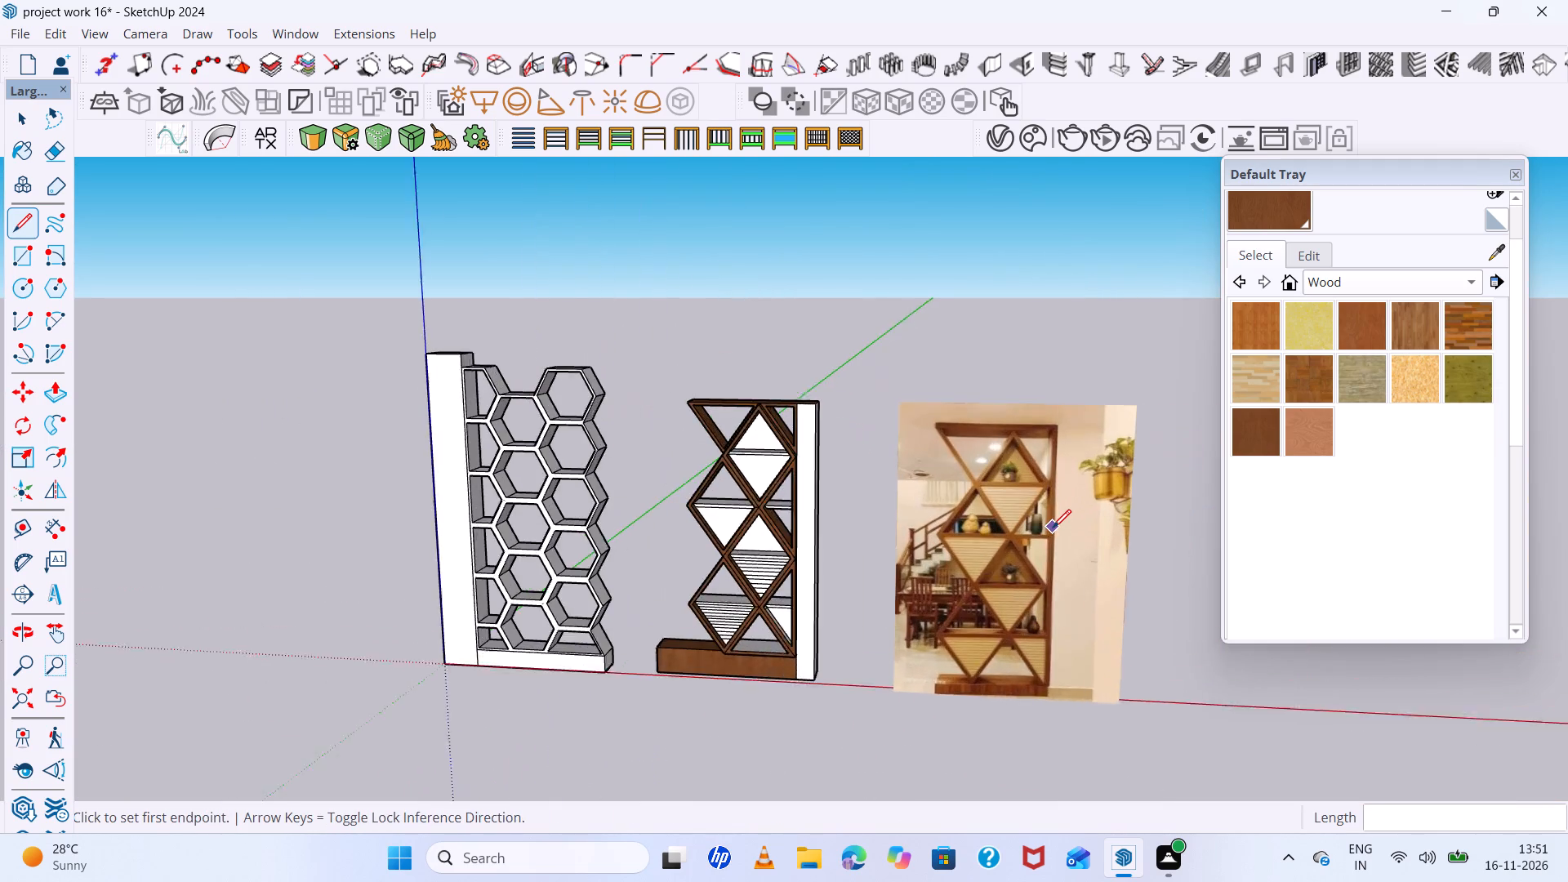
scroll(1053, 528, up, 7)
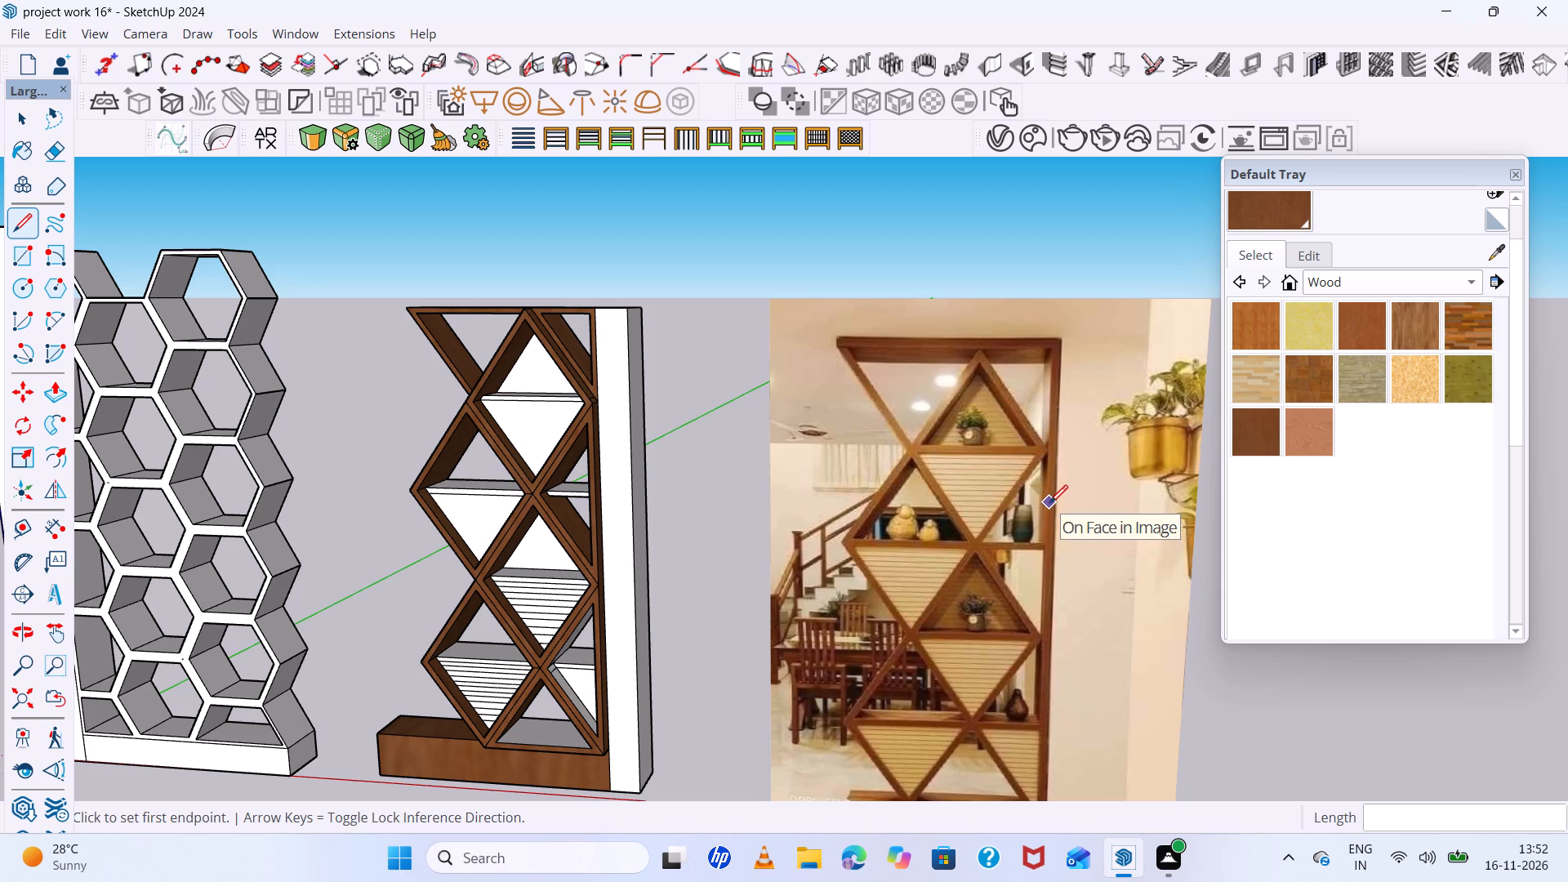
scroll(1049, 503, down, 12)
scroll(992, 505, up, 3)
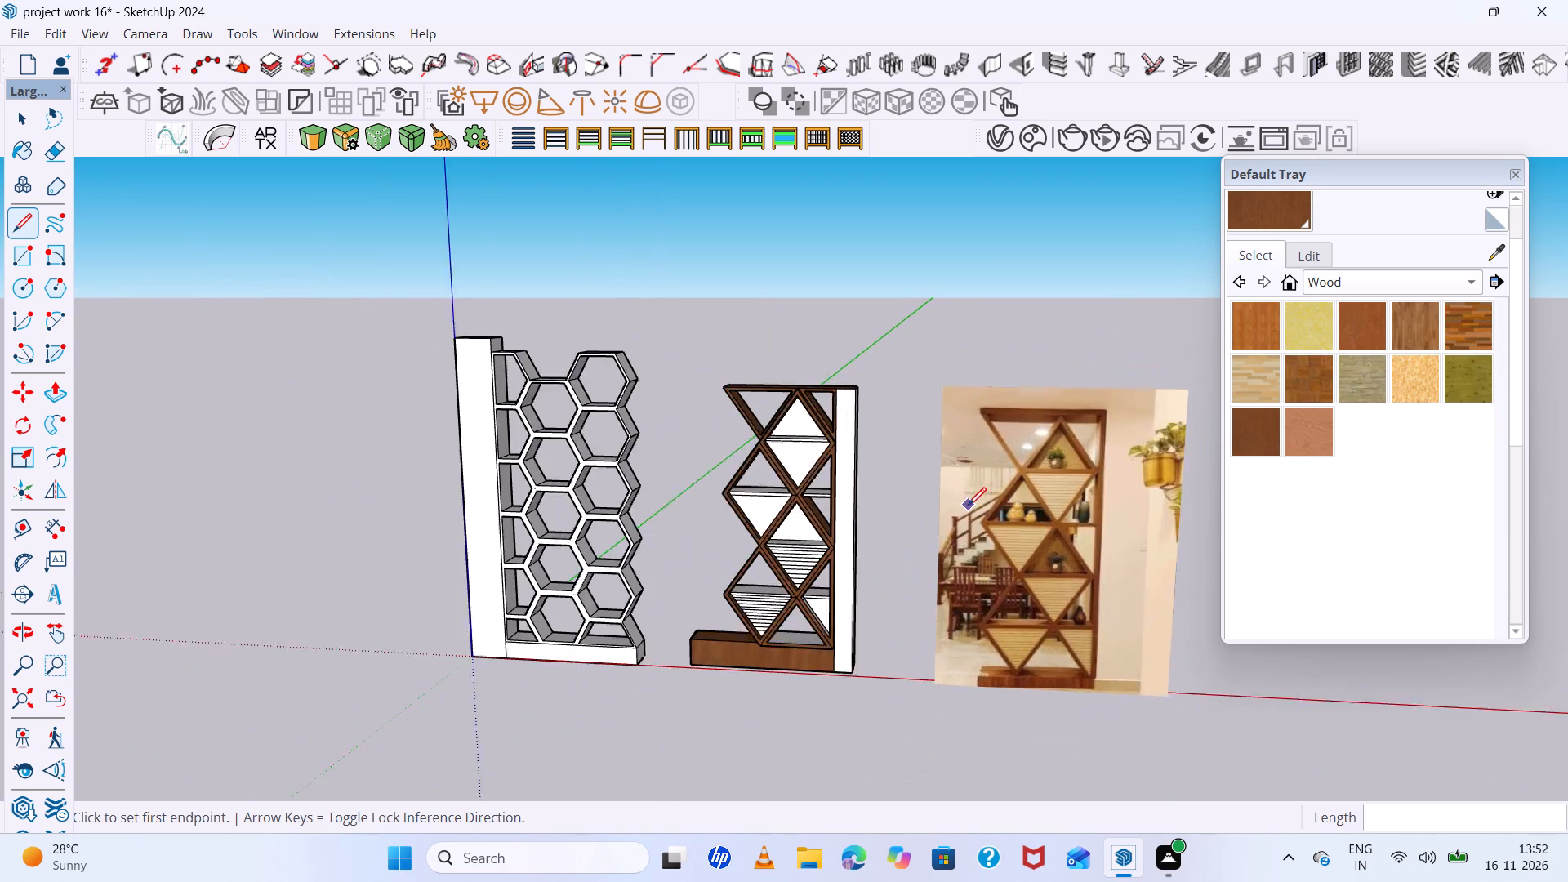
scroll(968, 506, up, 8)
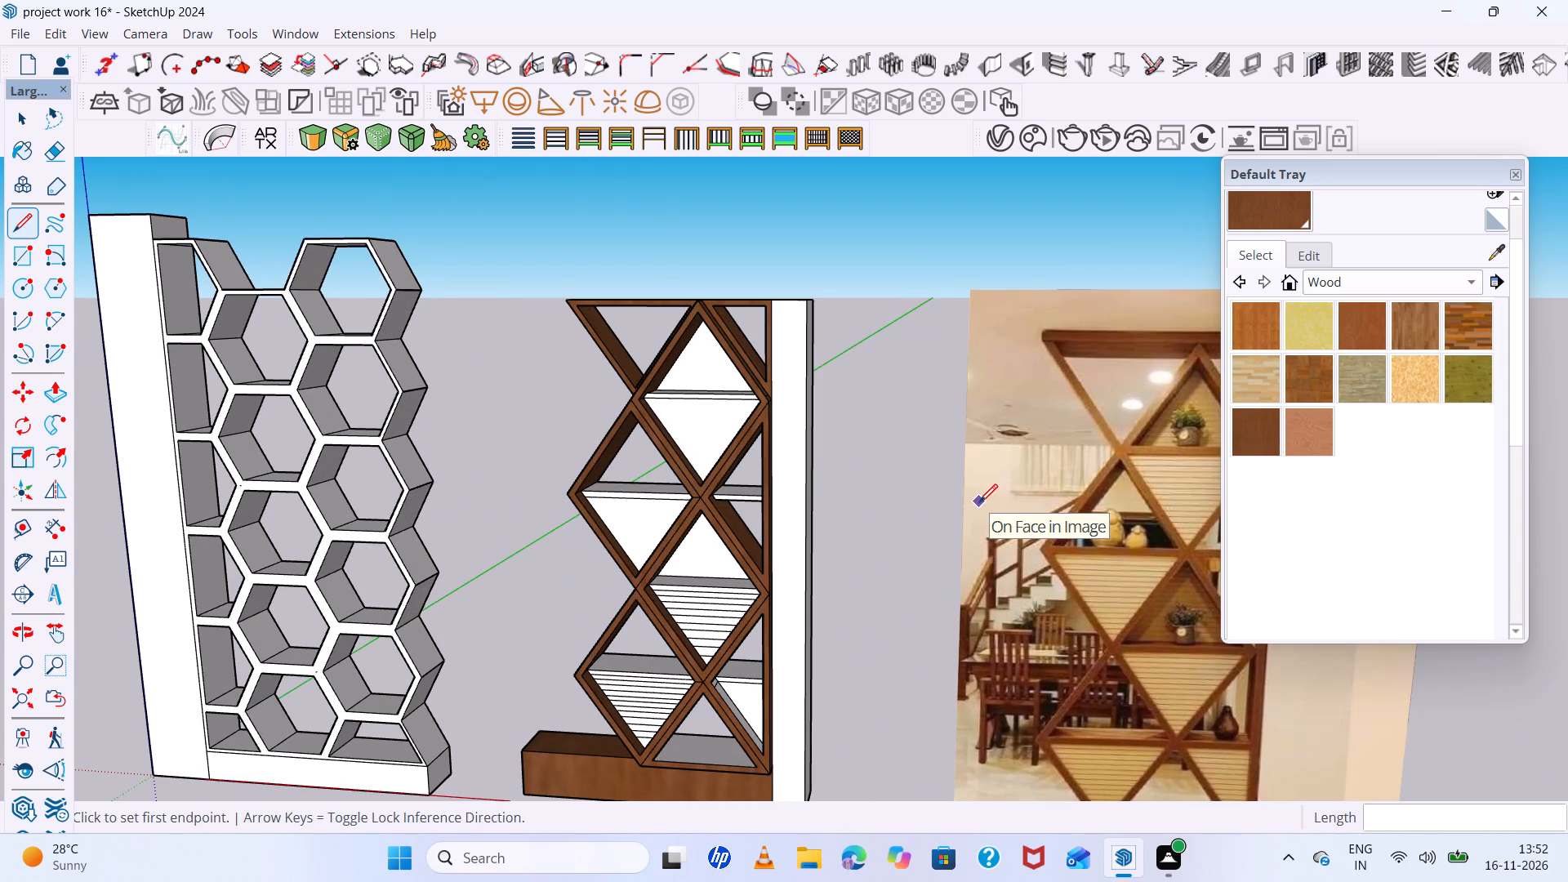
Draw a first slat line about 6" long across the middle left diamond's plain triangular panel, just below its existing top line.
scroll(979, 503, down, 5)
scroll(746, 510, up, 13)
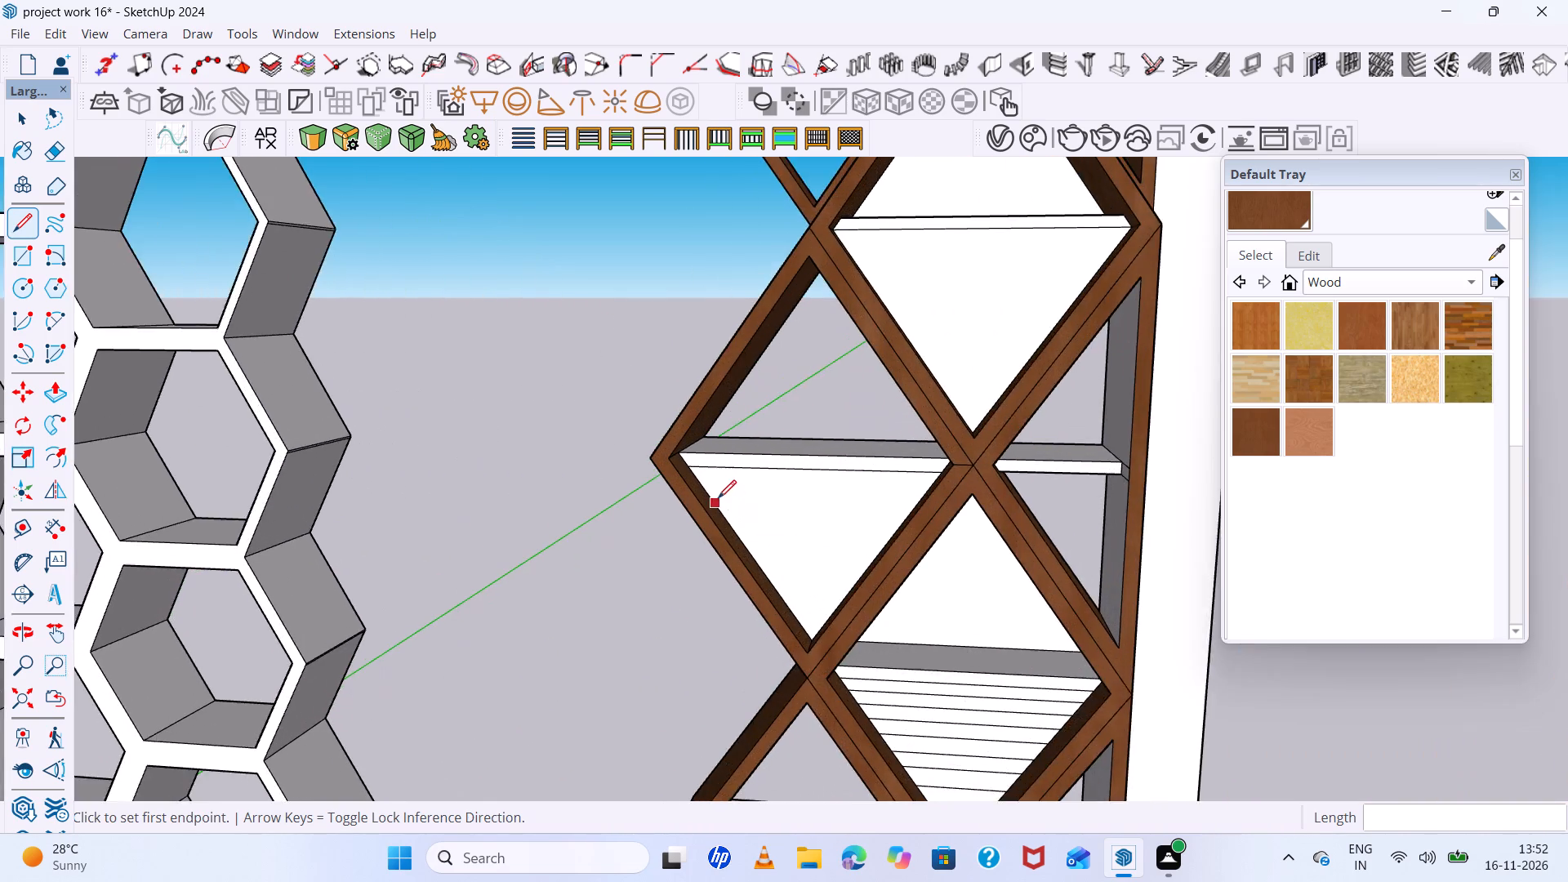
scroll(718, 498, up, 4)
click(690, 470)
scroll(1098, 502, down, 5)
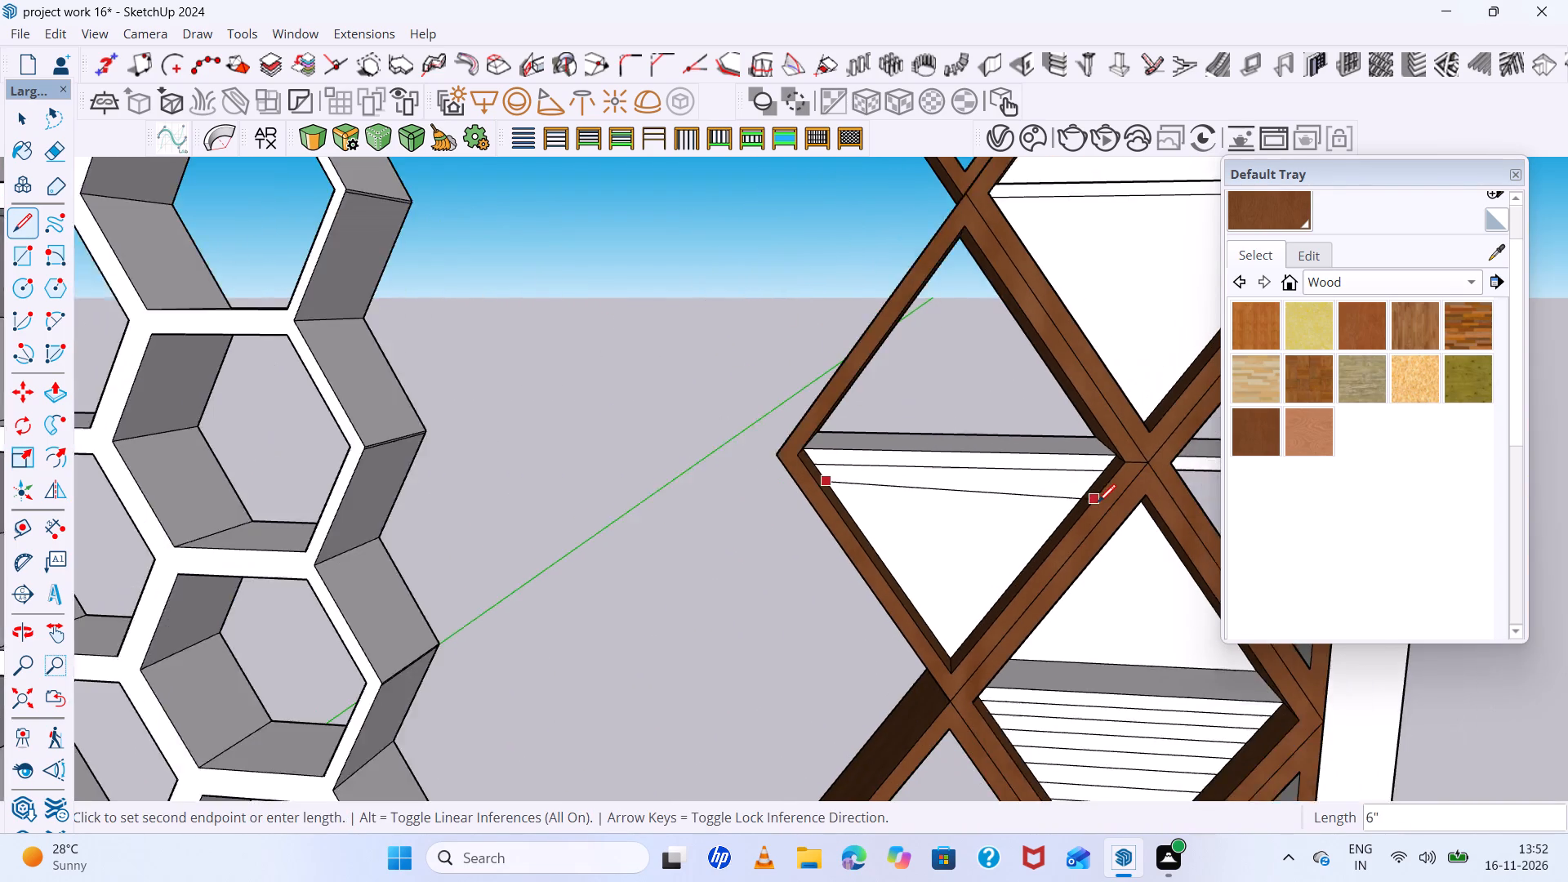
middle_drag(1098, 502, 1195, 510)
scroll(1056, 472, up, 10)
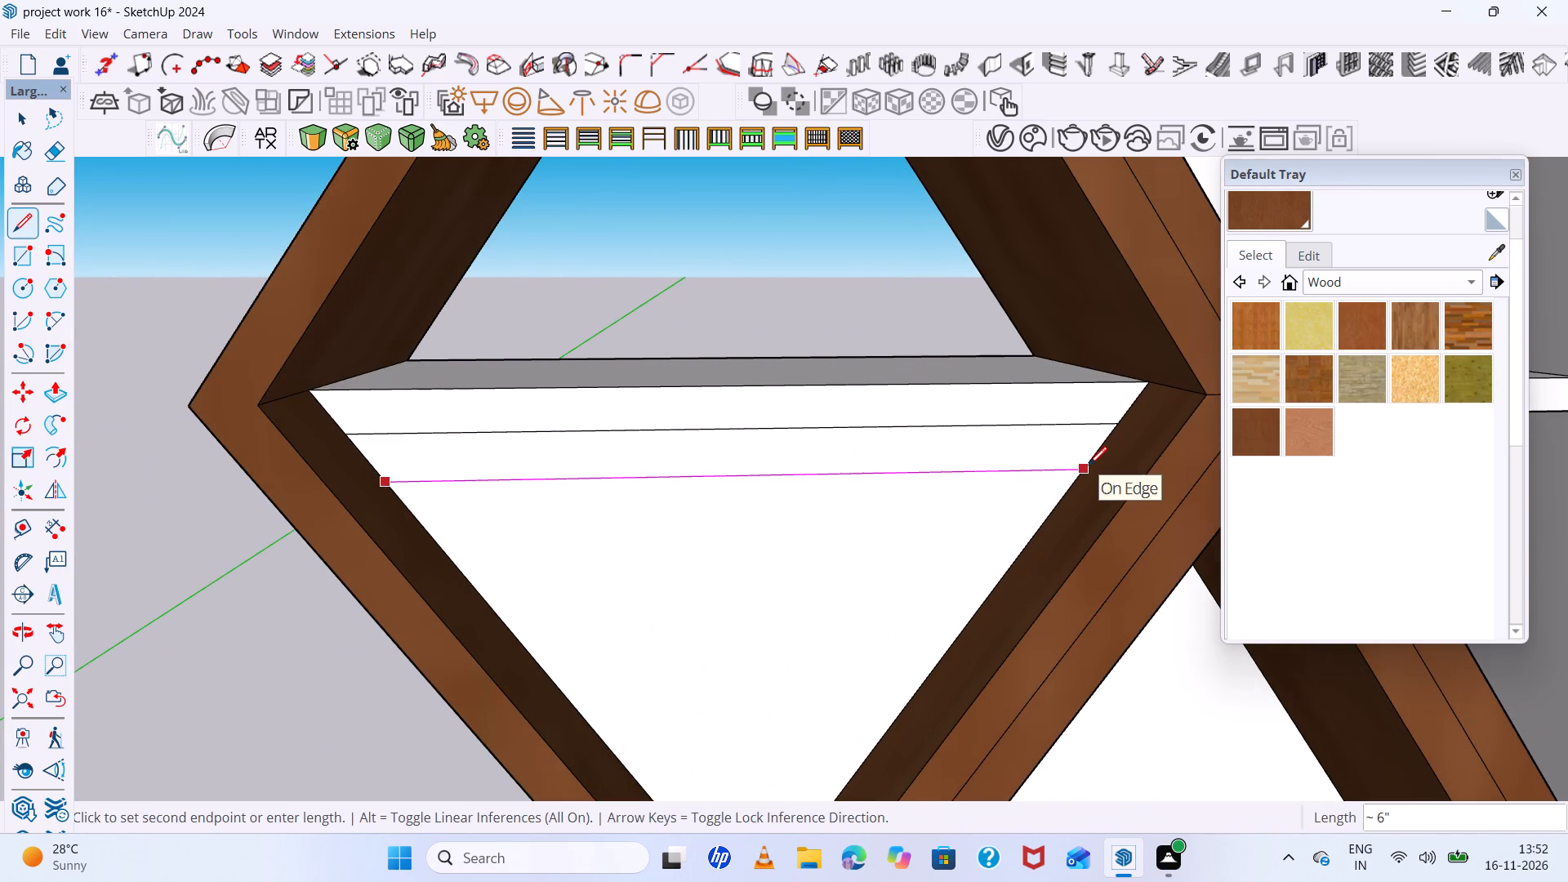
click(1088, 465)
Draw a second slat line about 5" long across the same left triangular panel, roughly parallel to and below the first.
scroll(1085, 465, down, 12)
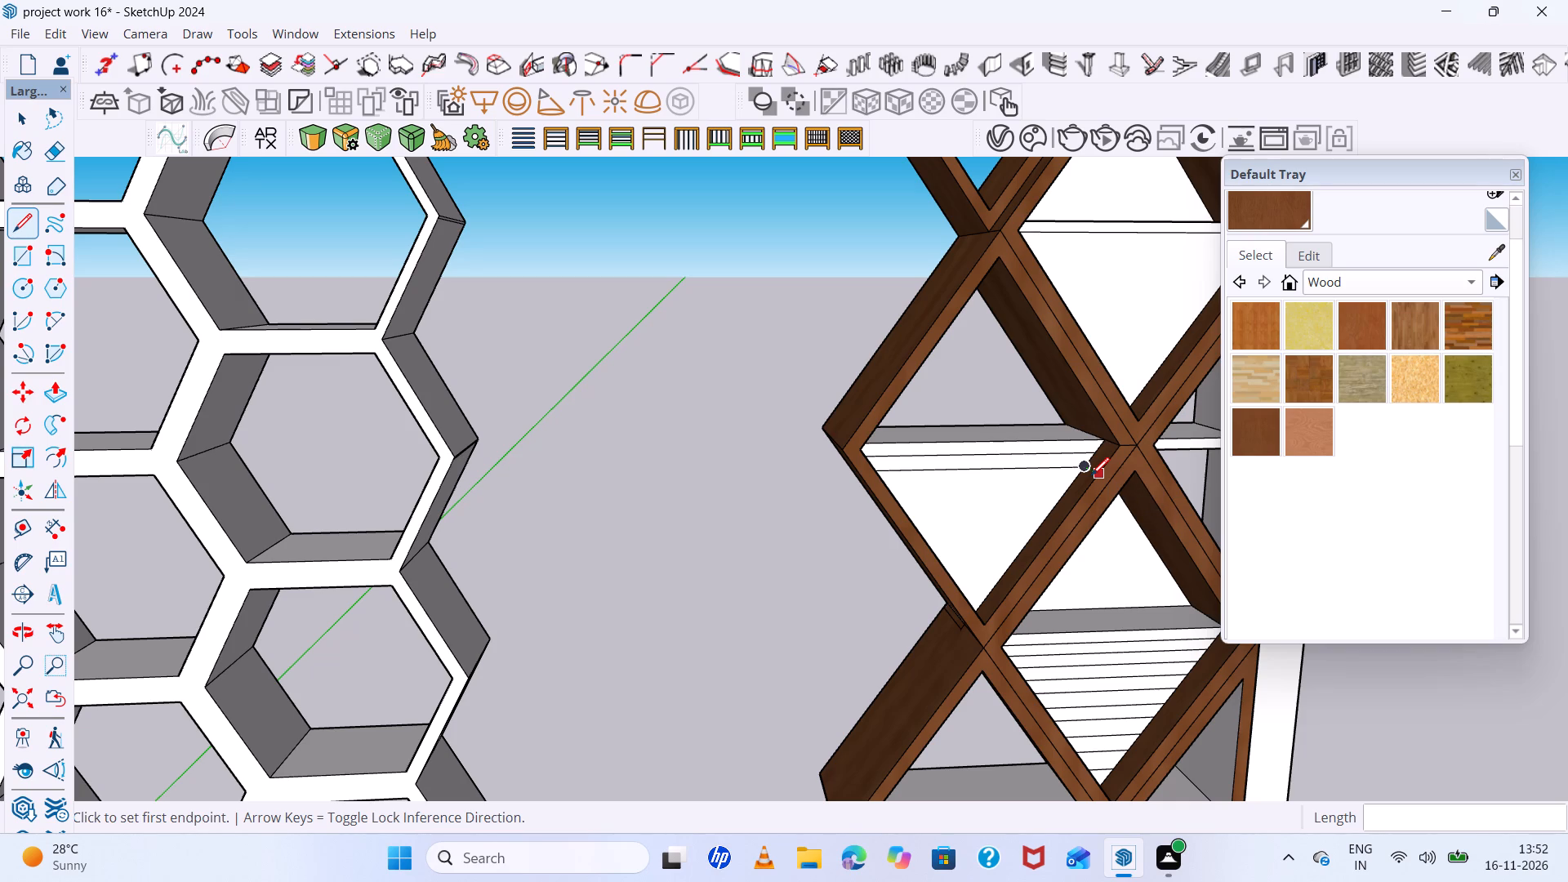
scroll(1091, 475, down, 4)
scroll(1089, 477, up, 3)
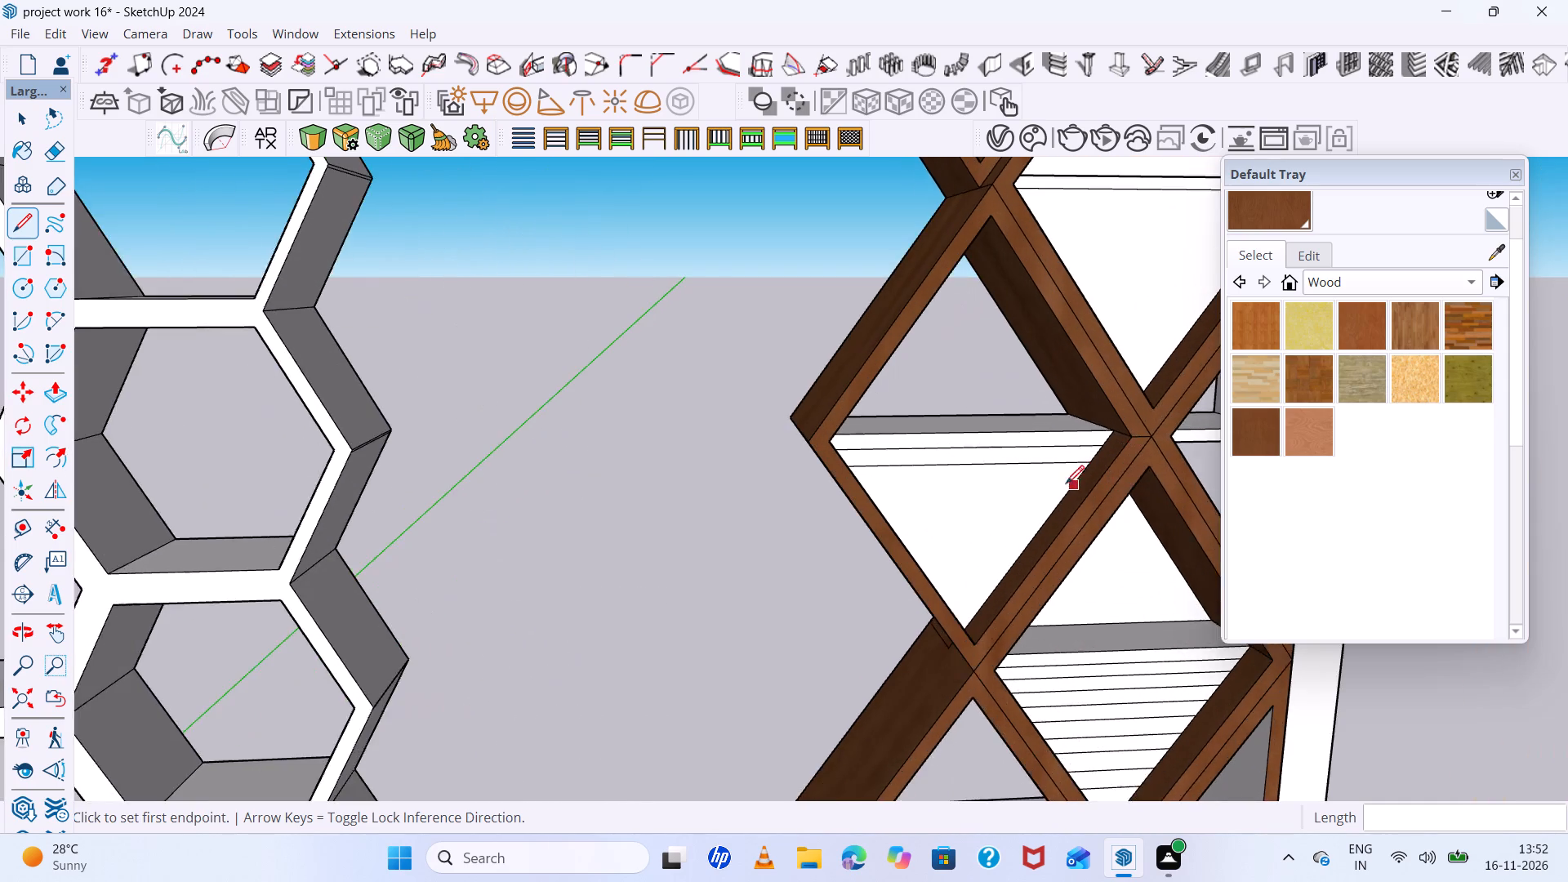
scroll(1066, 483, up, 6)
scroll(880, 454, down, 1)
scroll(879, 455, up, 5)
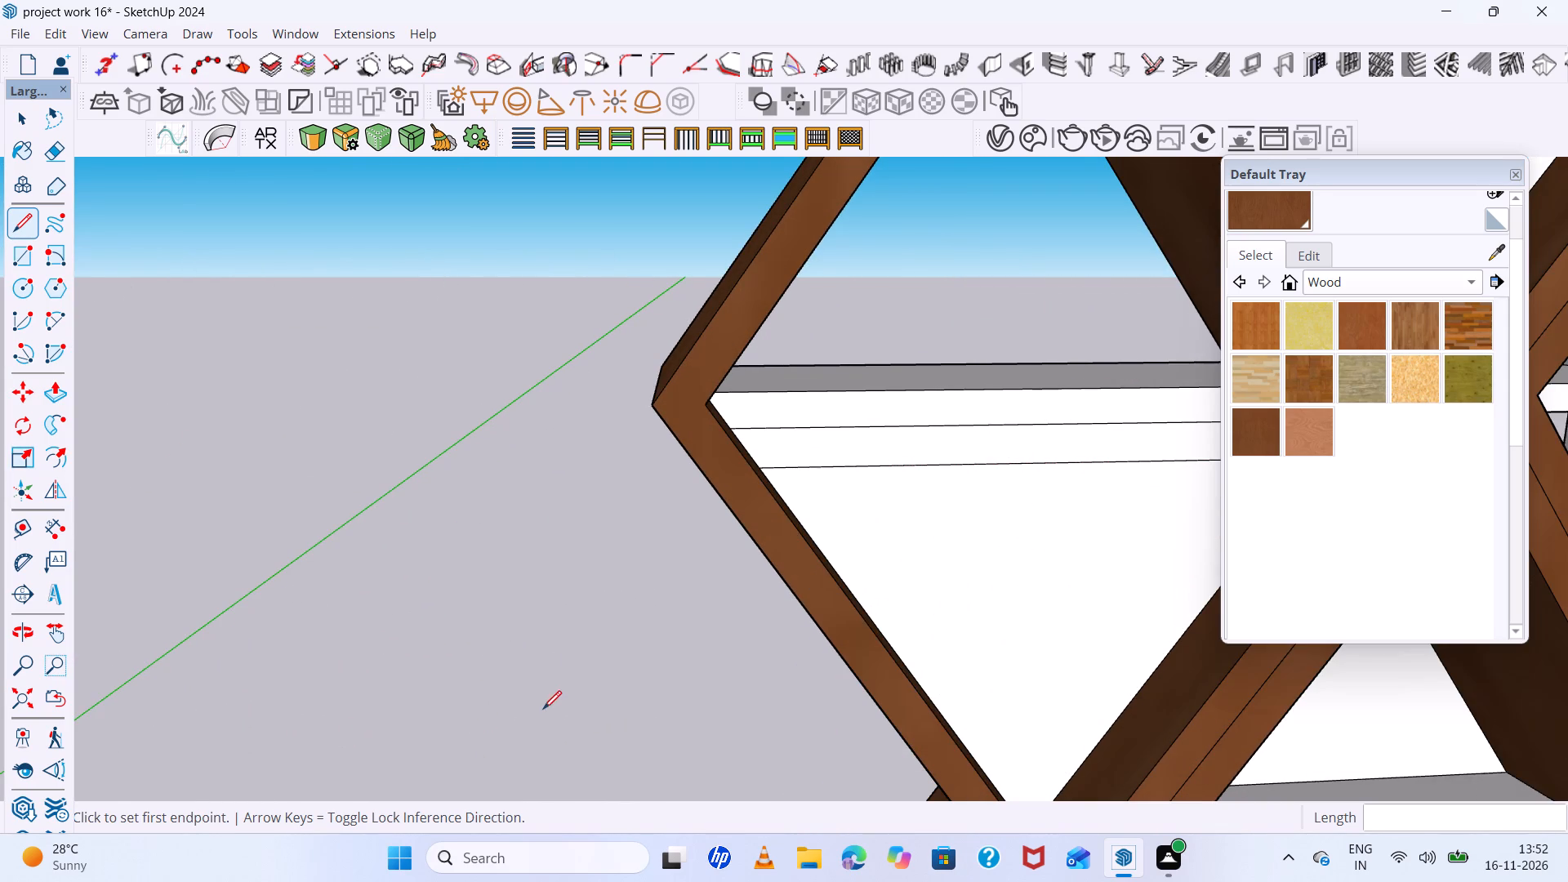
scroll(545, 703, down, 6)
middle_drag(717, 708, 606, 692)
scroll(662, 633, up, 5)
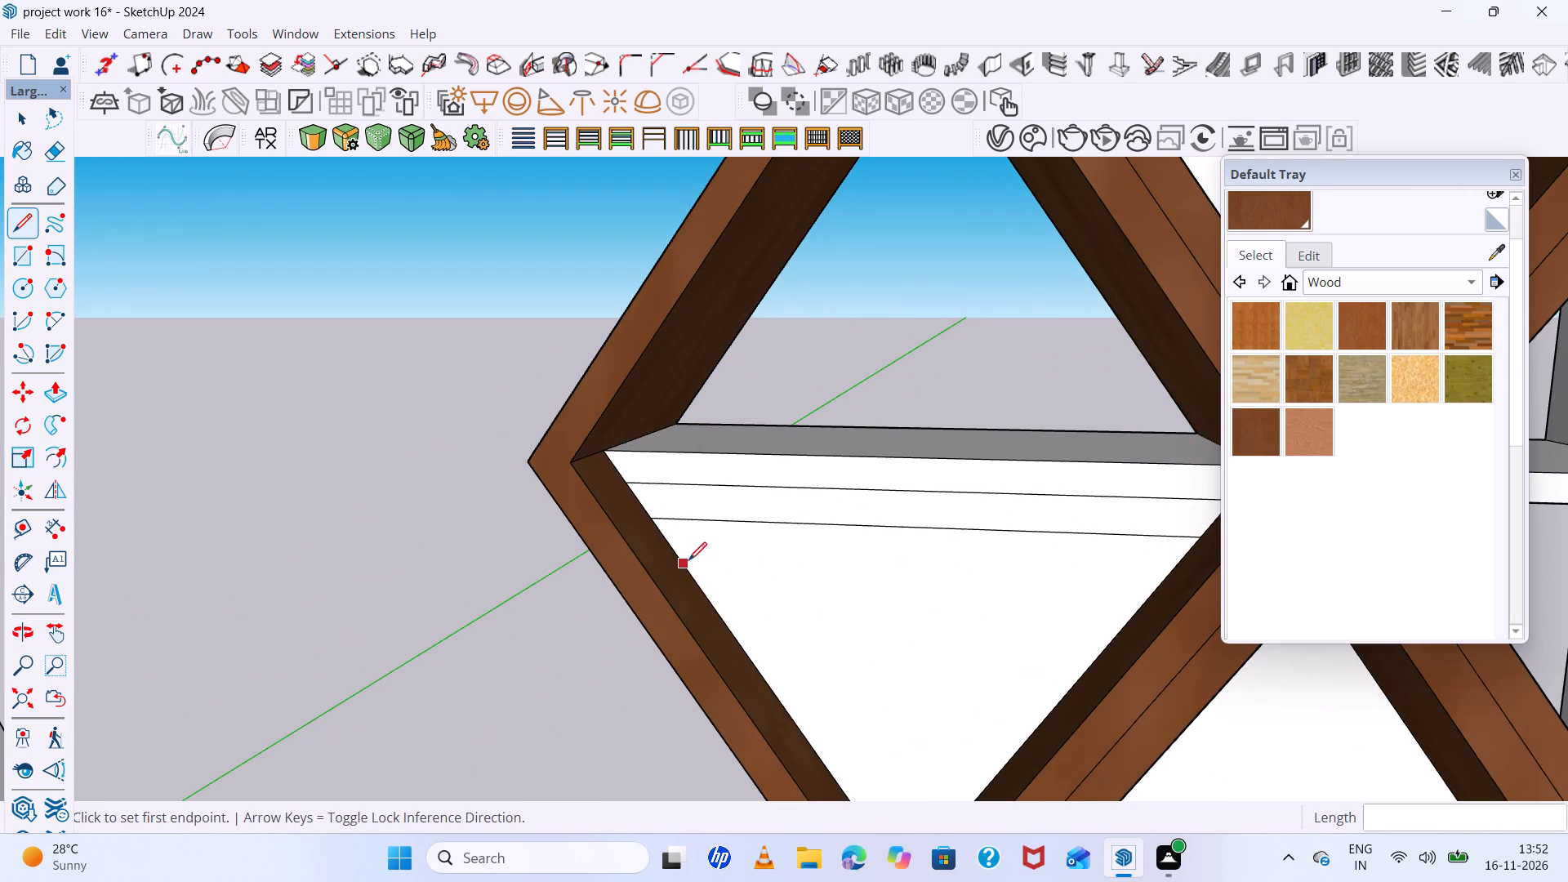
click(687, 566)
scroll(657, 558, down, 6)
scroll(936, 570, up, 1)
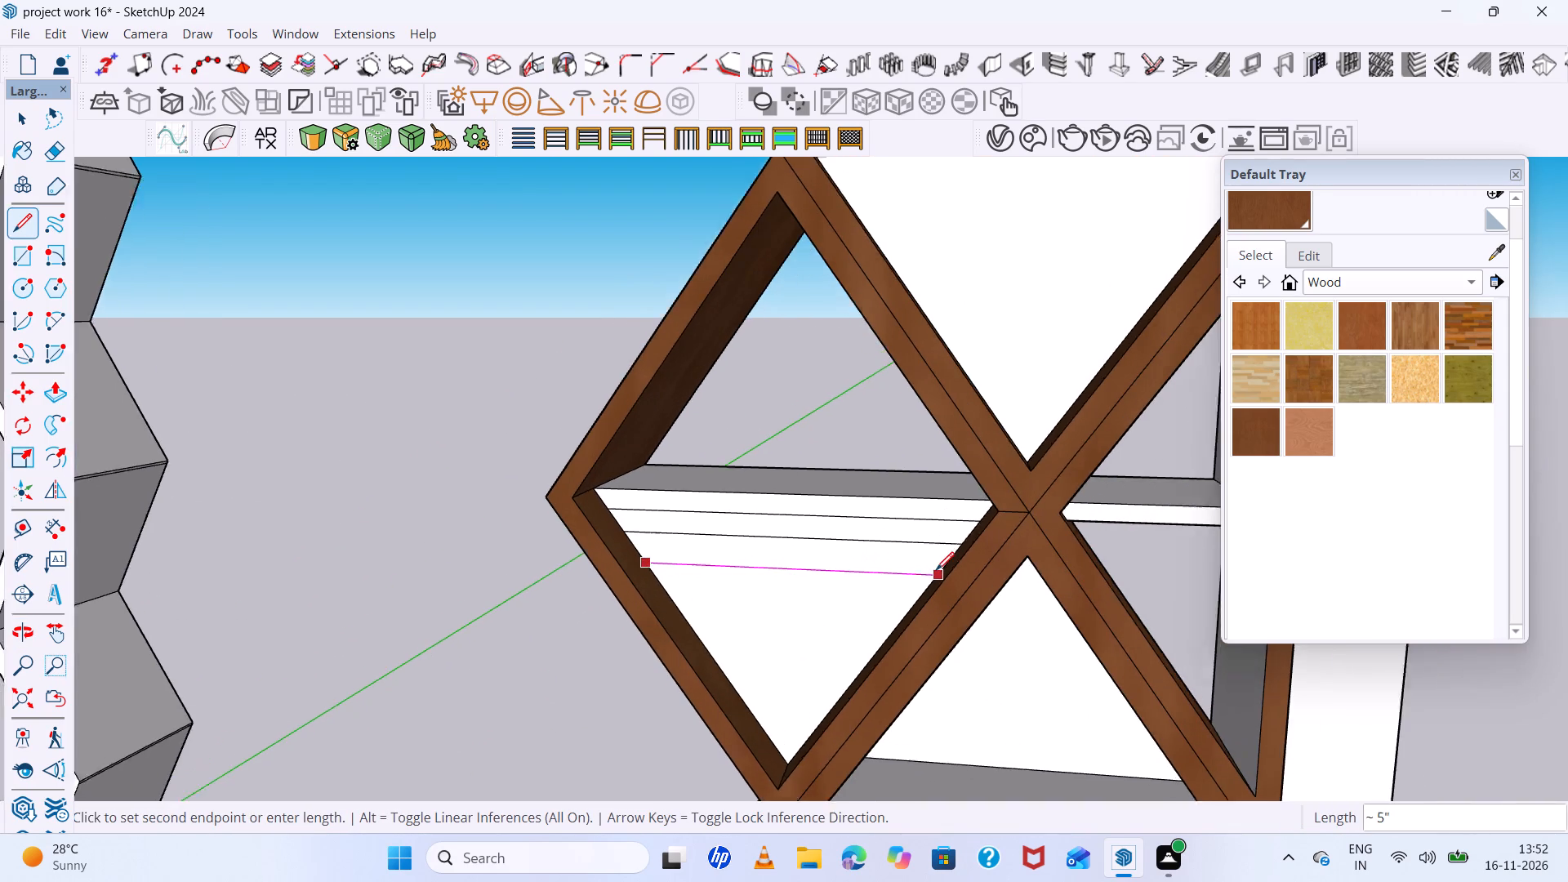
scroll(936, 570, up, 3)
middle_drag(937, 571, 975, 582)
scroll(952, 572, up, 4)
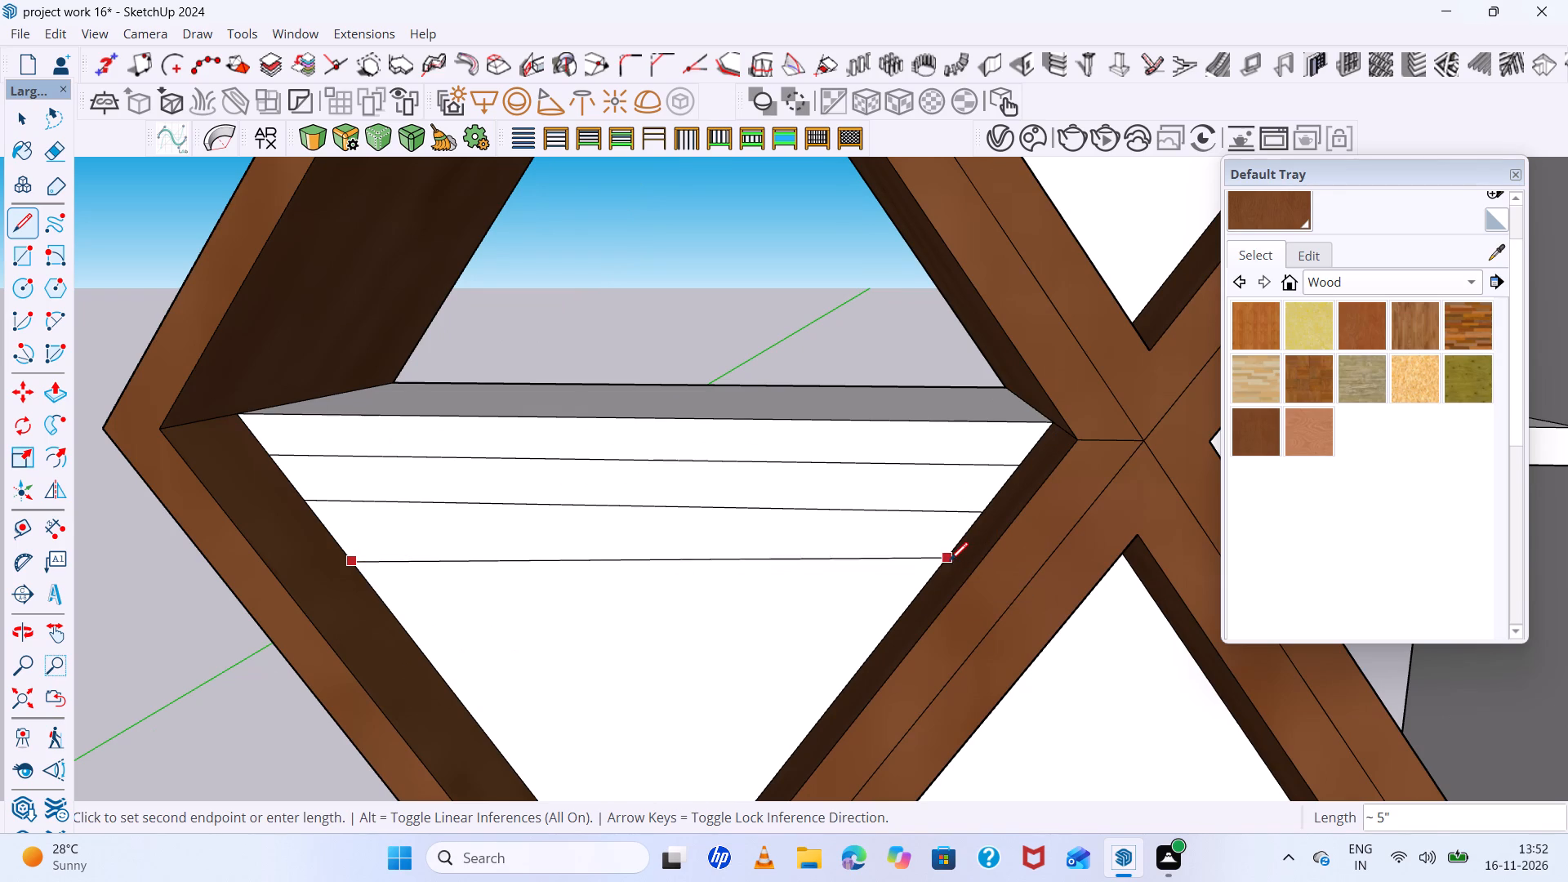
click(943, 575)
Draw a third slat line about 4" long and a slightly shorter fourth one below it across the left triangular panel.
scroll(666, 604, down, 5)
scroll(527, 646, up, 4)
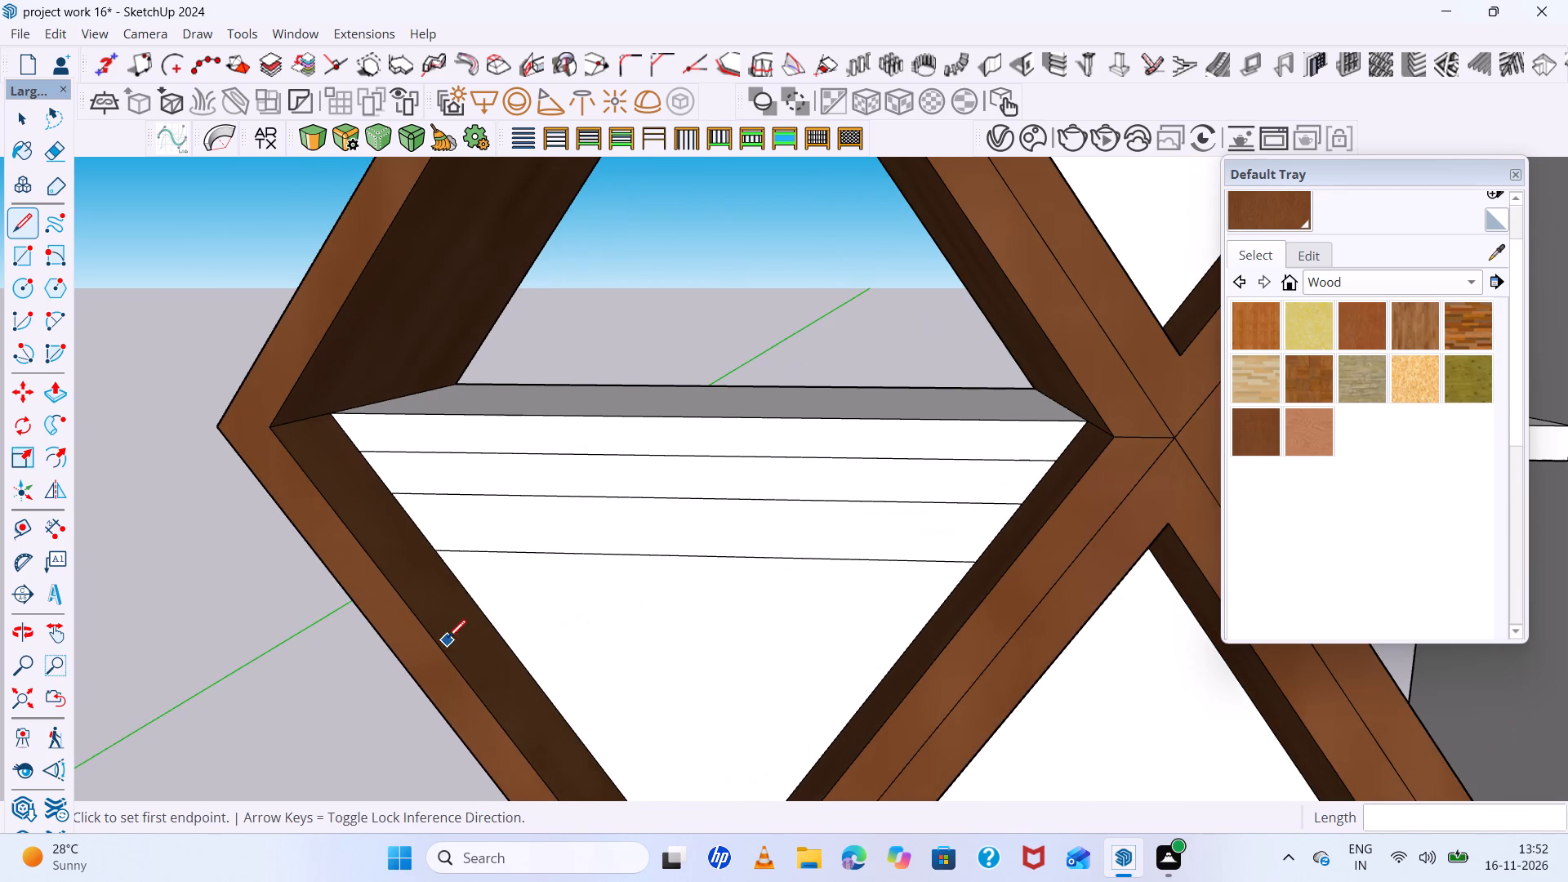
click(479, 608)
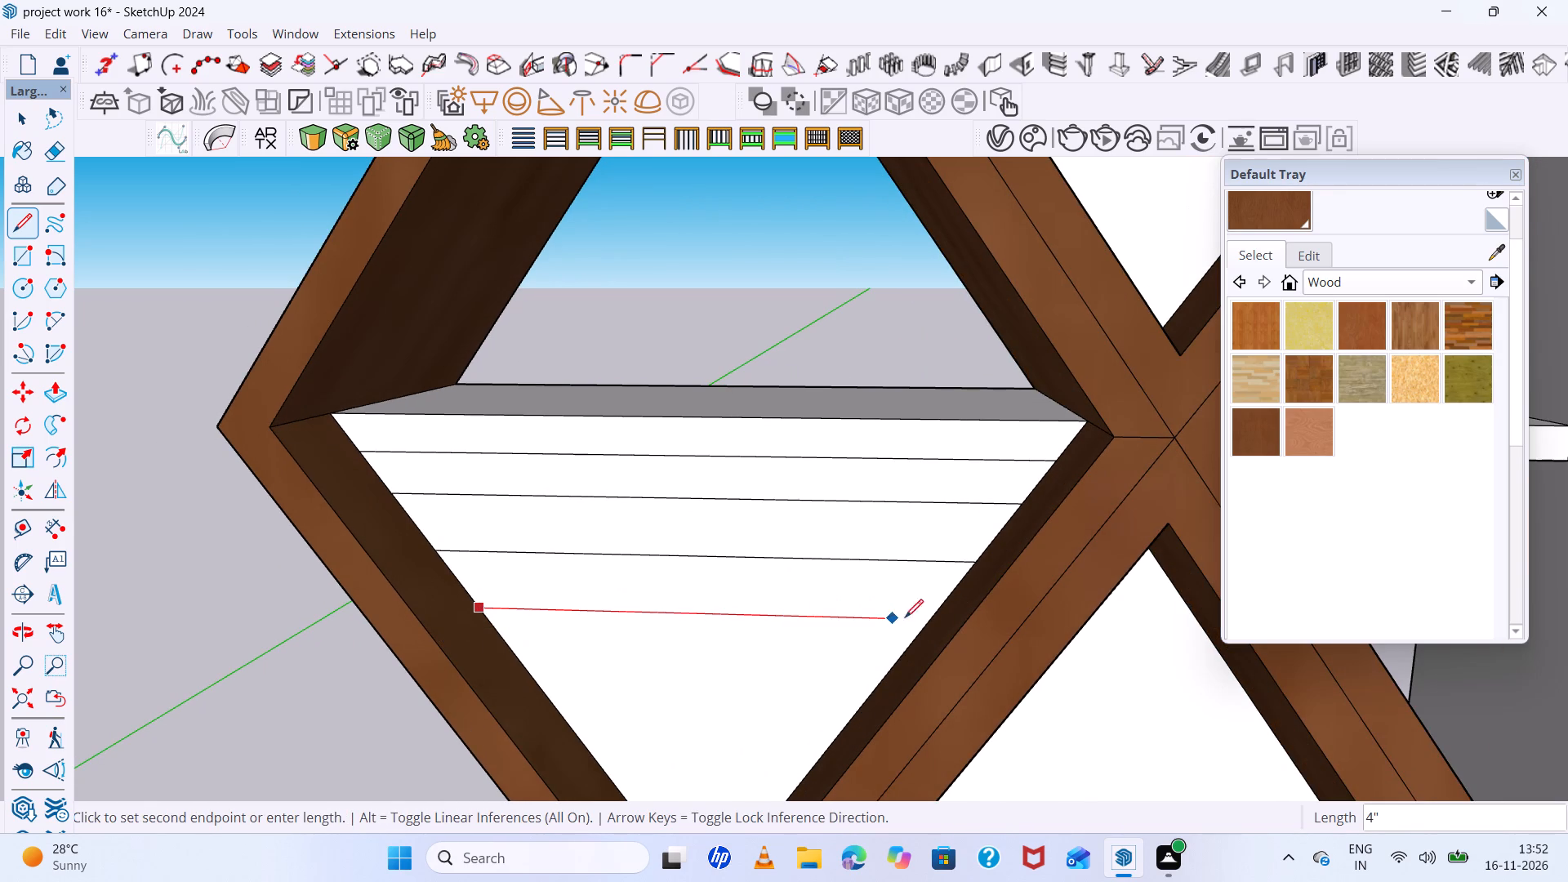
click(929, 615)
scroll(596, 614, down, 5)
scroll(586, 678, up, 5)
click(526, 618)
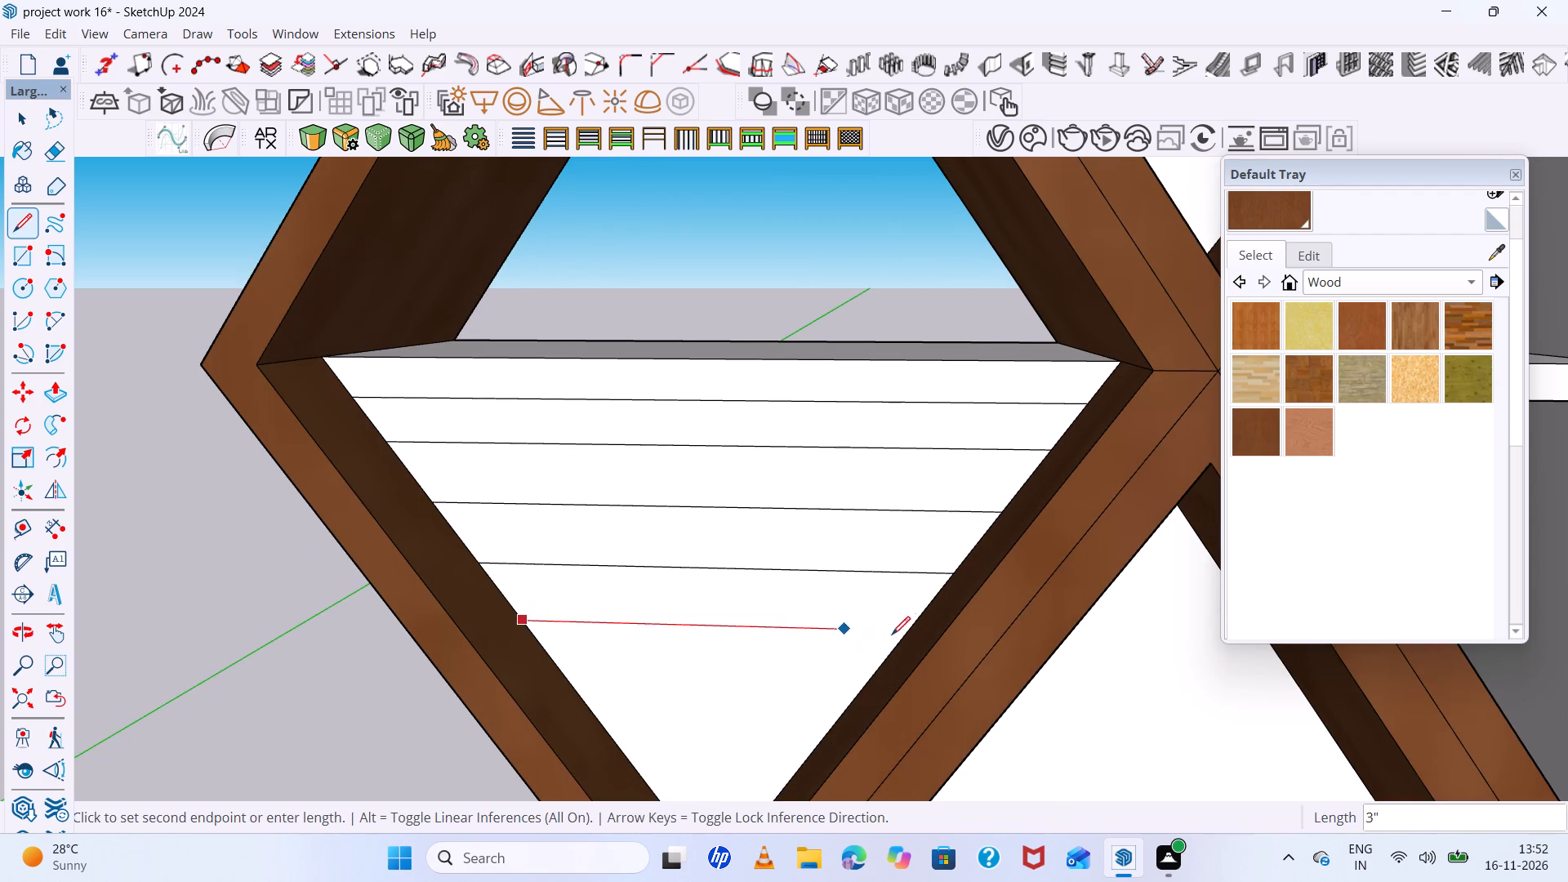
click(913, 627)
Draw a fifth slat line about 3" long and a sixth about 2" long across the lower part of the left triangular panel.
scroll(738, 623, down, 8)
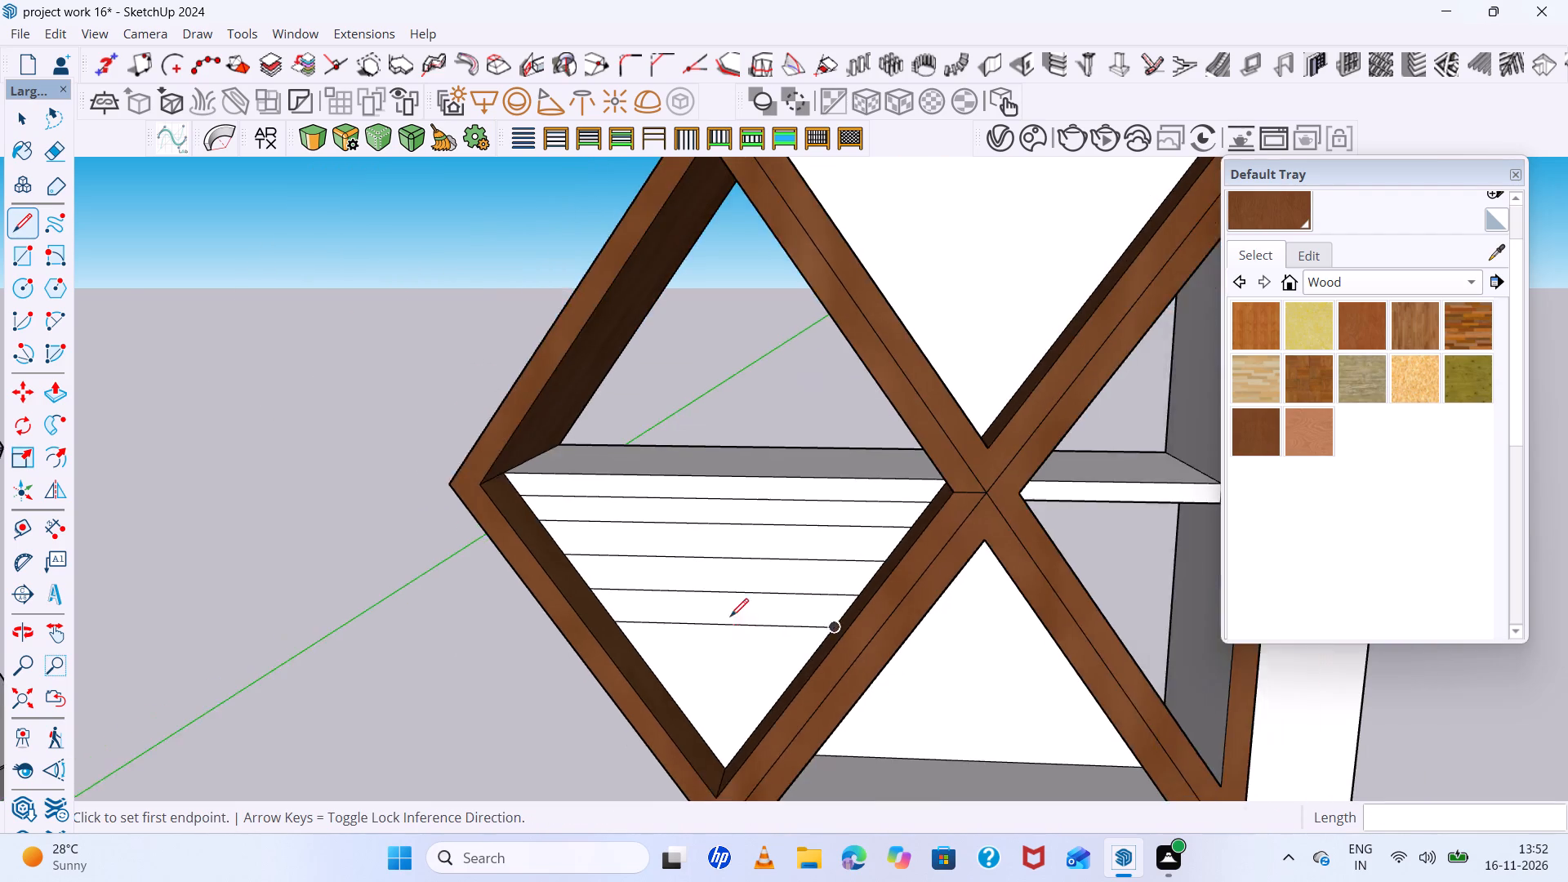
scroll(730, 617, down, 3)
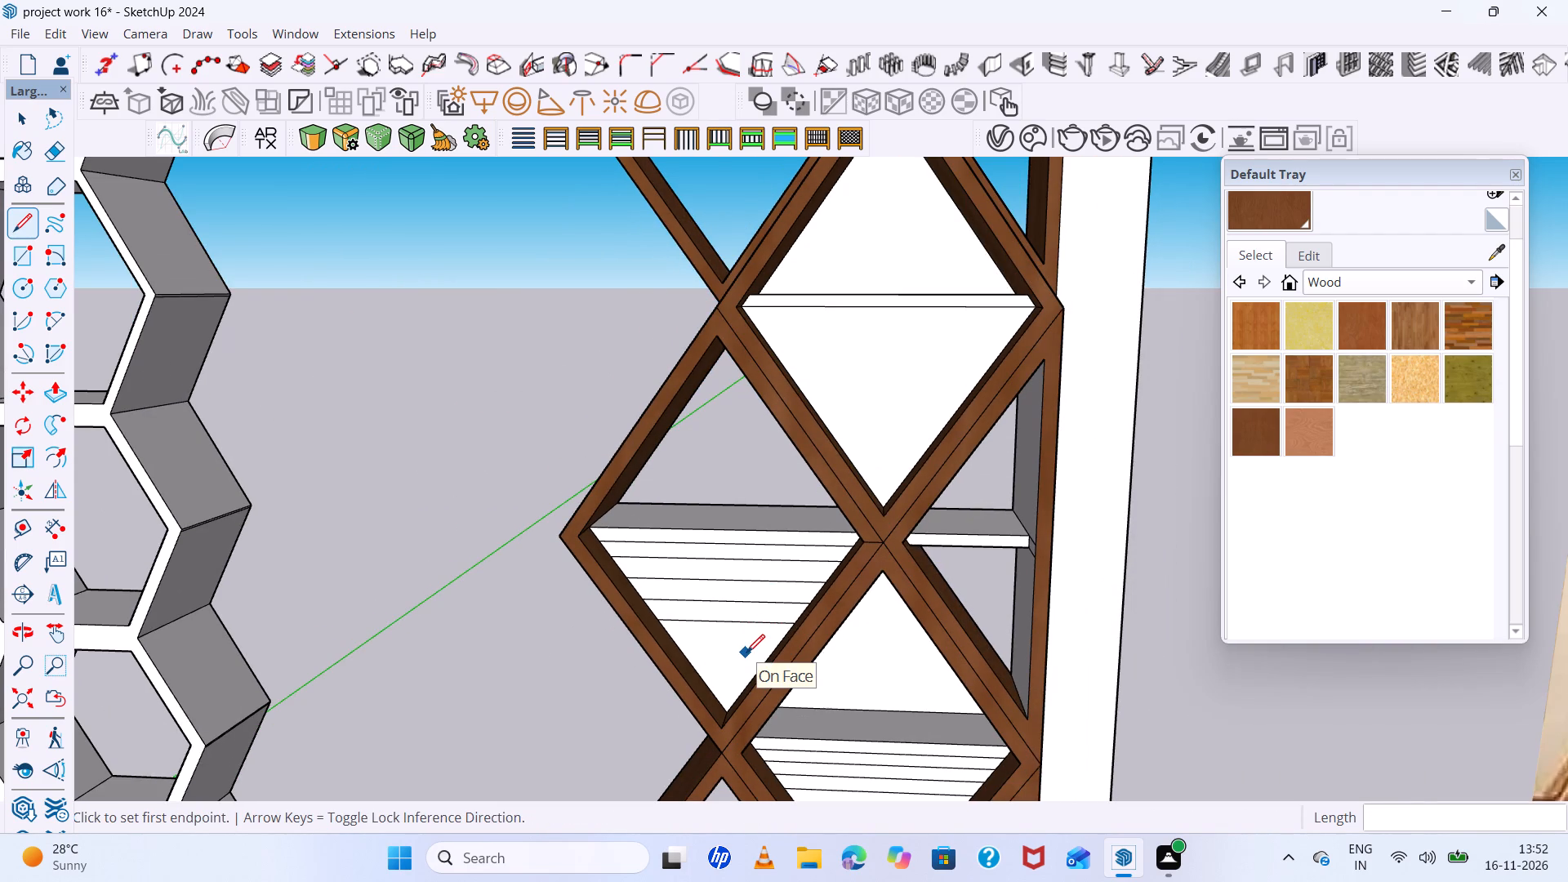
scroll(714, 664, up, 5)
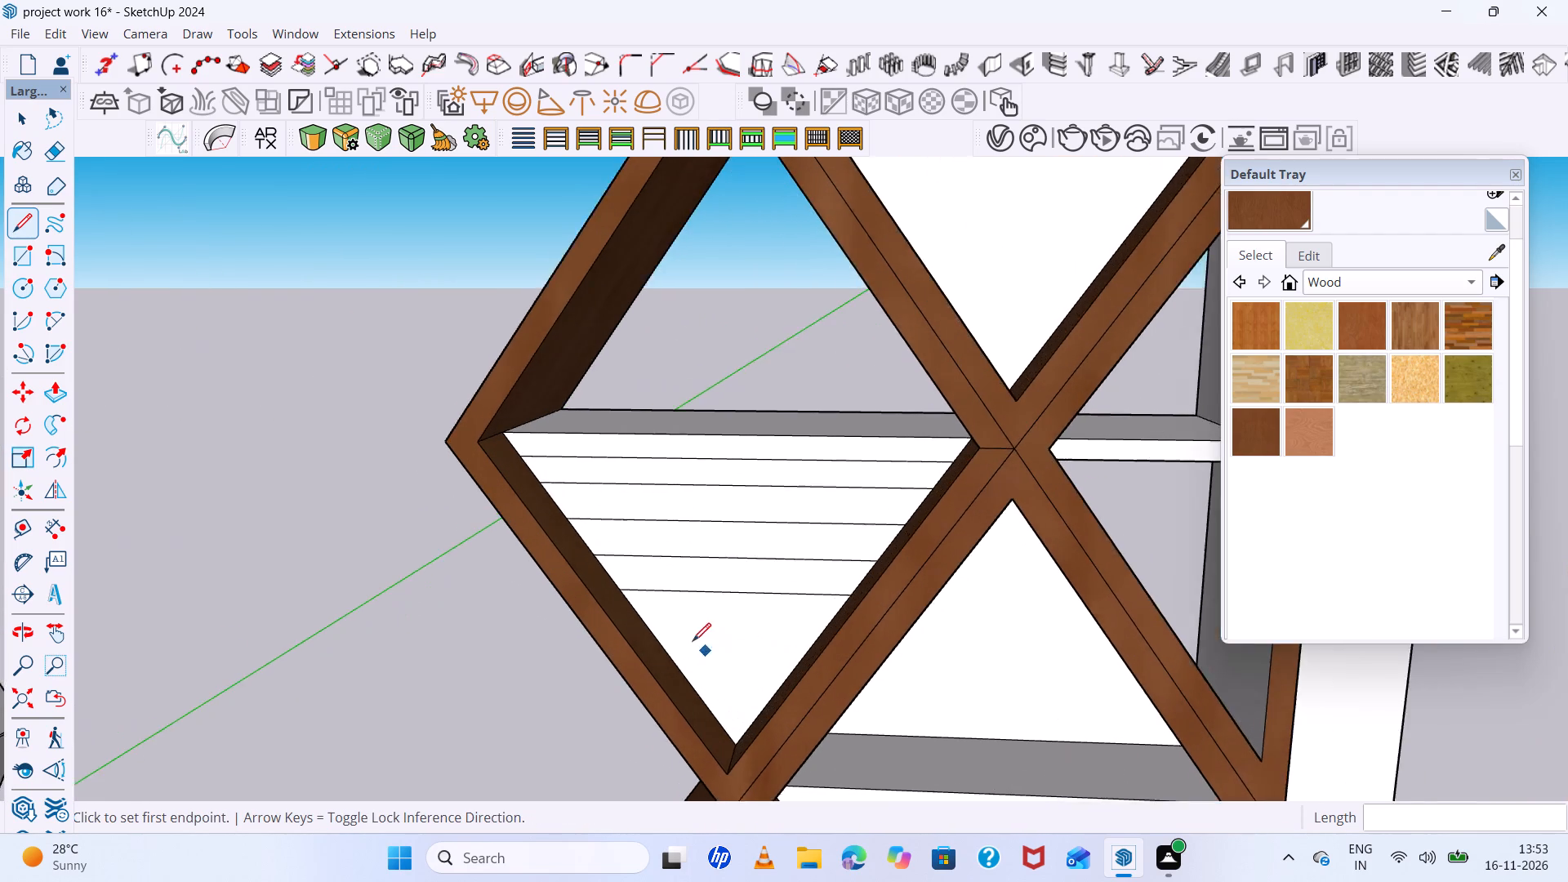
scroll(693, 641, up, 4)
click(633, 618)
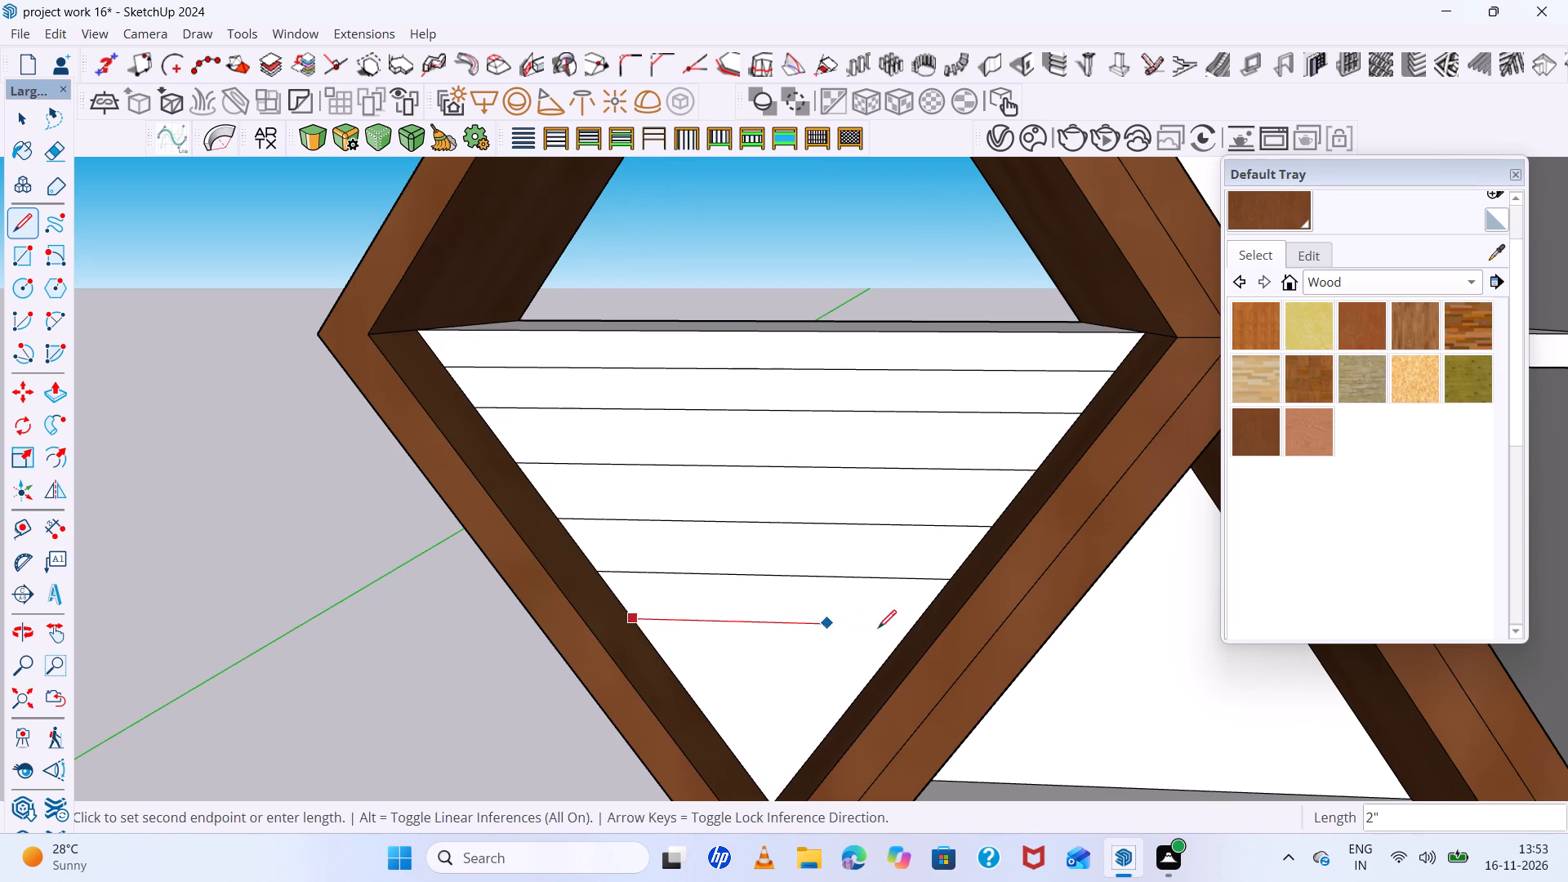
click(920, 623)
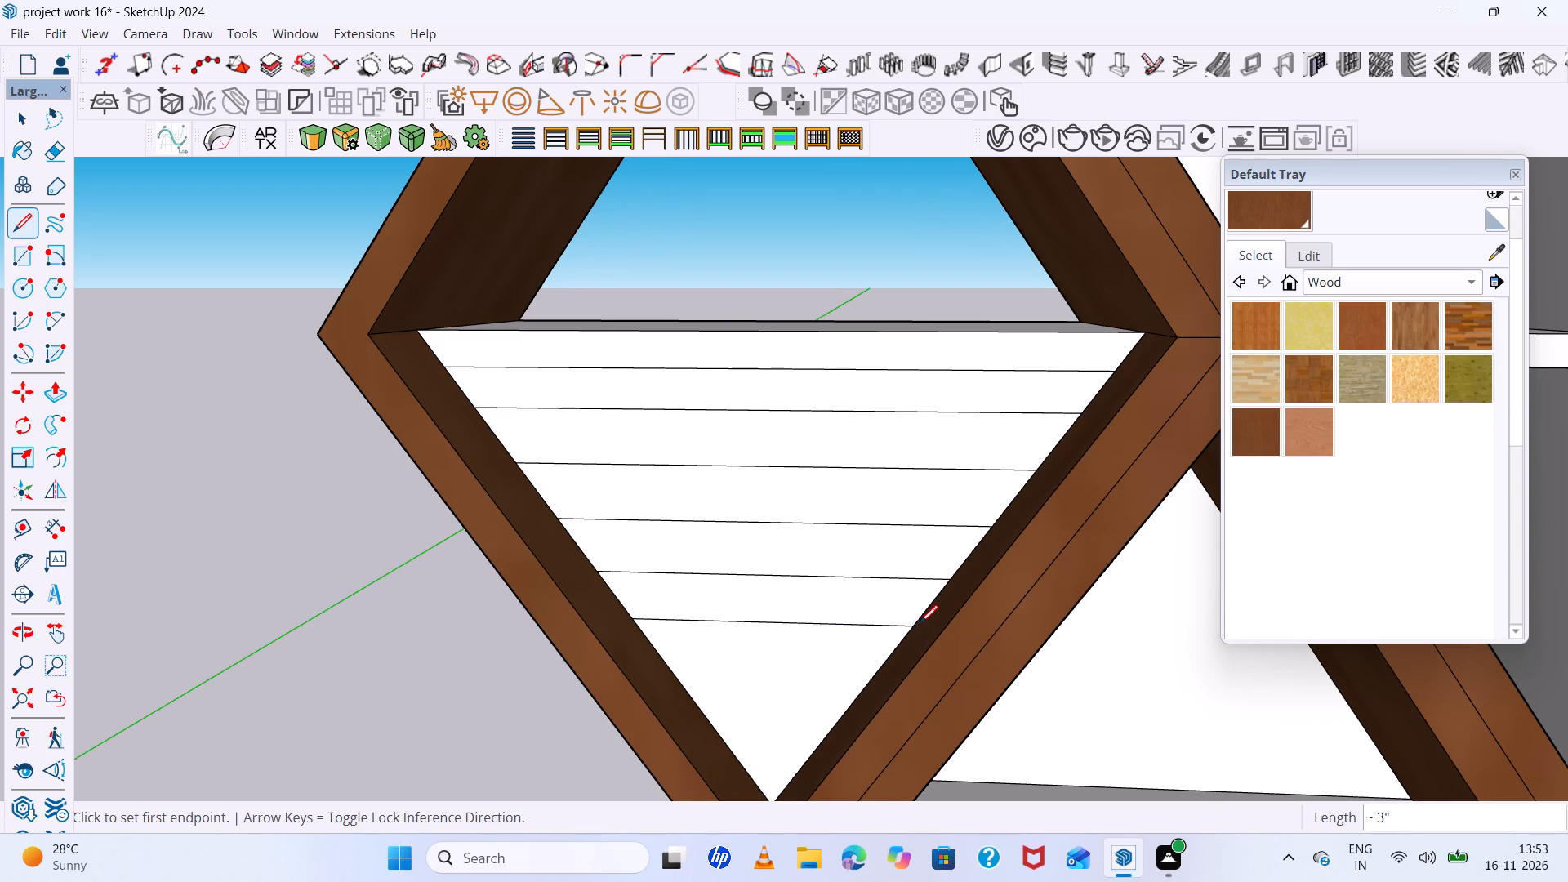
scroll(808, 622, down, 6)
scroll(772, 667, up, 9)
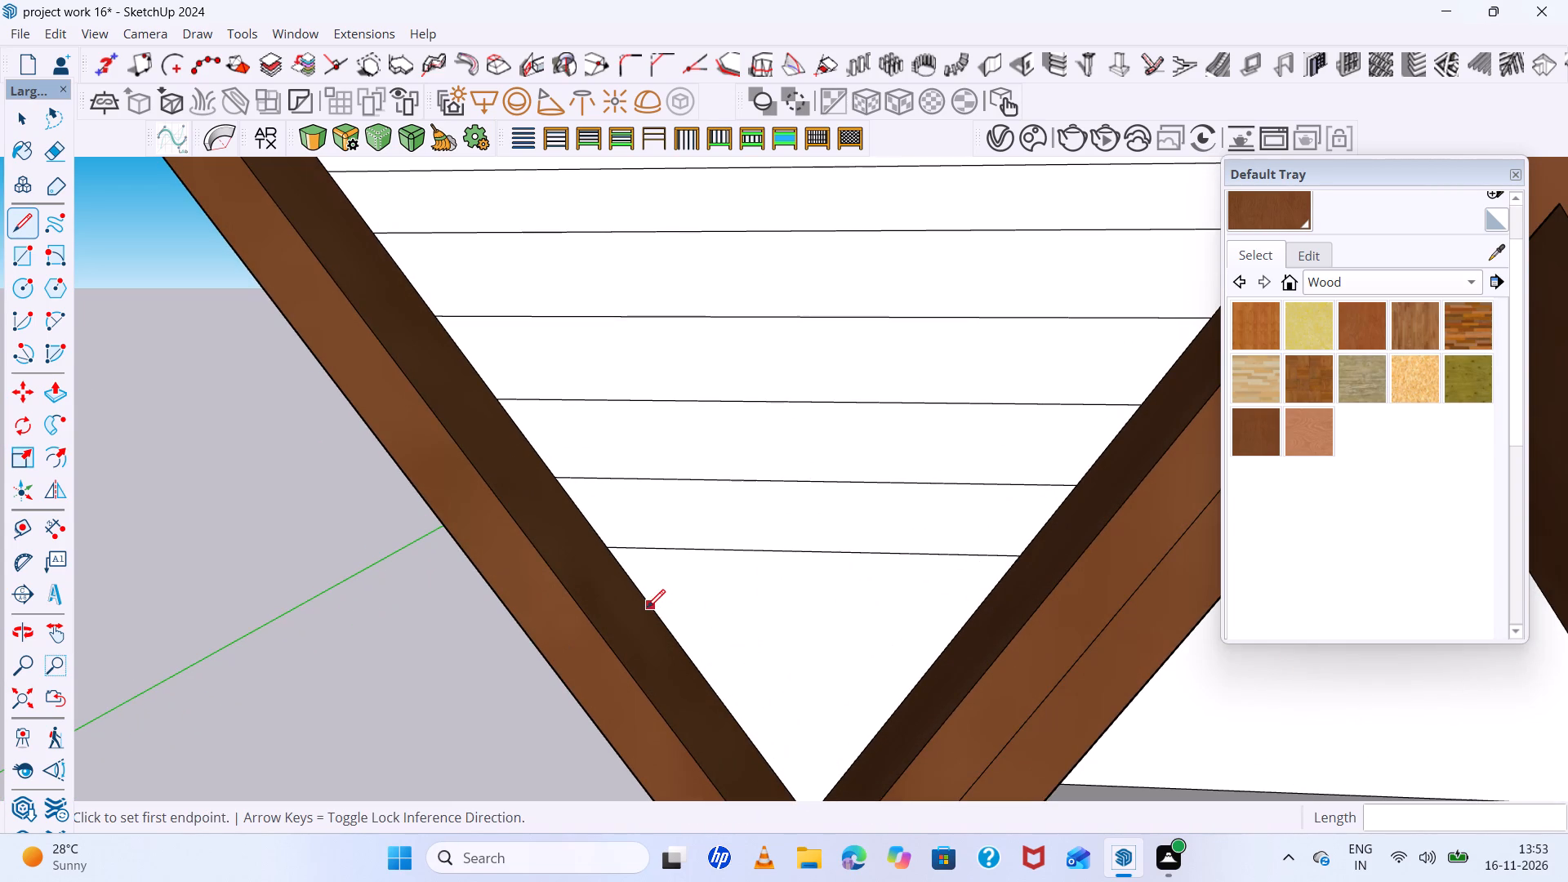
click(647, 602)
click(983, 604)
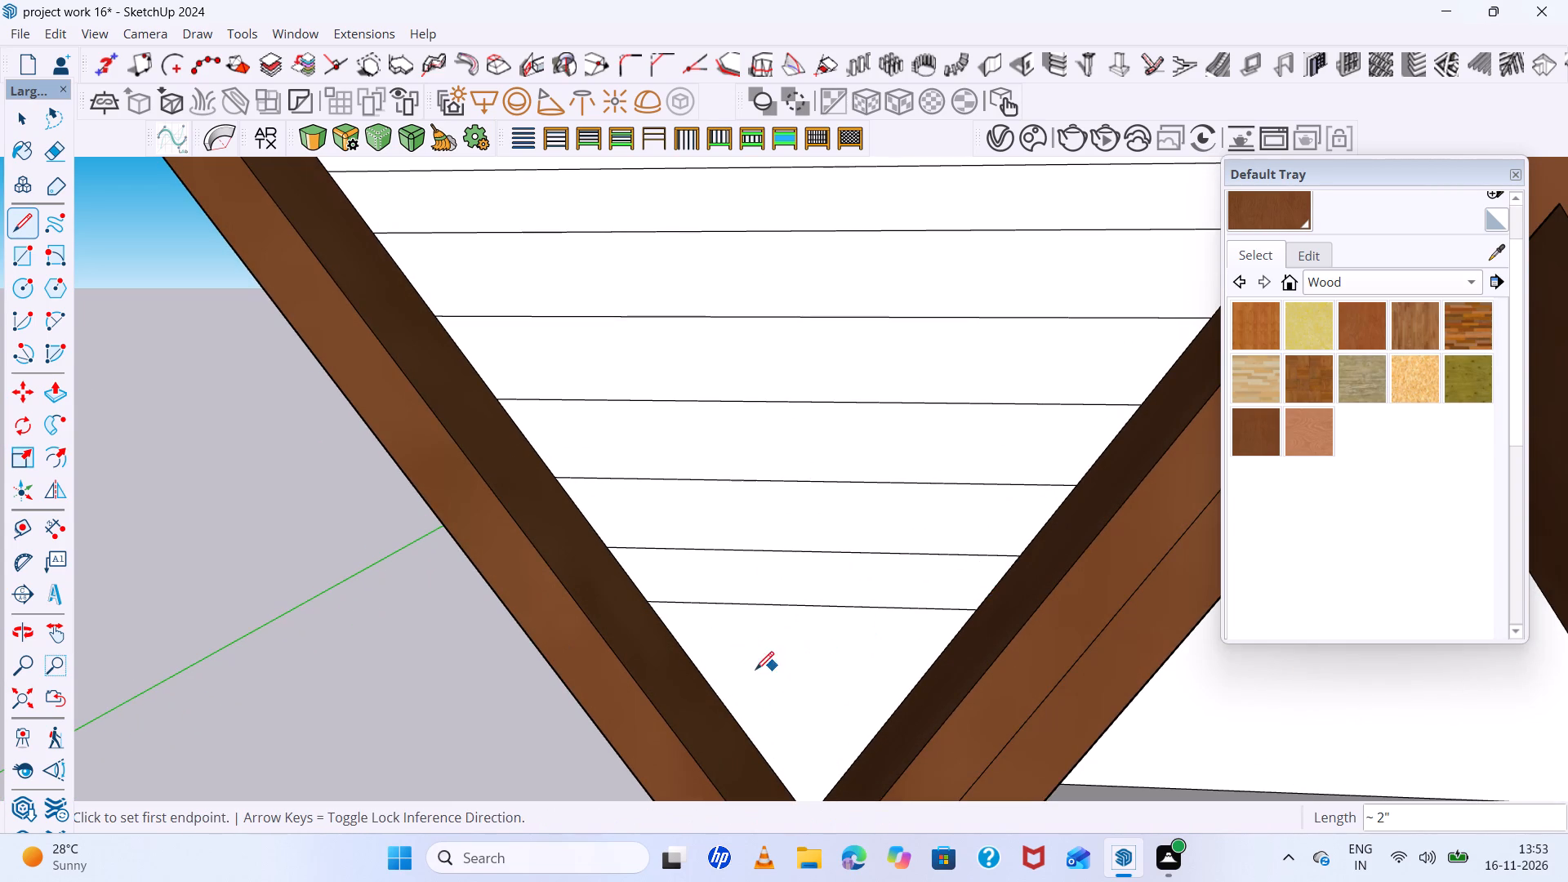
Draw the last two slat lines, about 2" and 1" long, near the bottom tip of the middle left diamond's triangular panel.
click(697, 673)
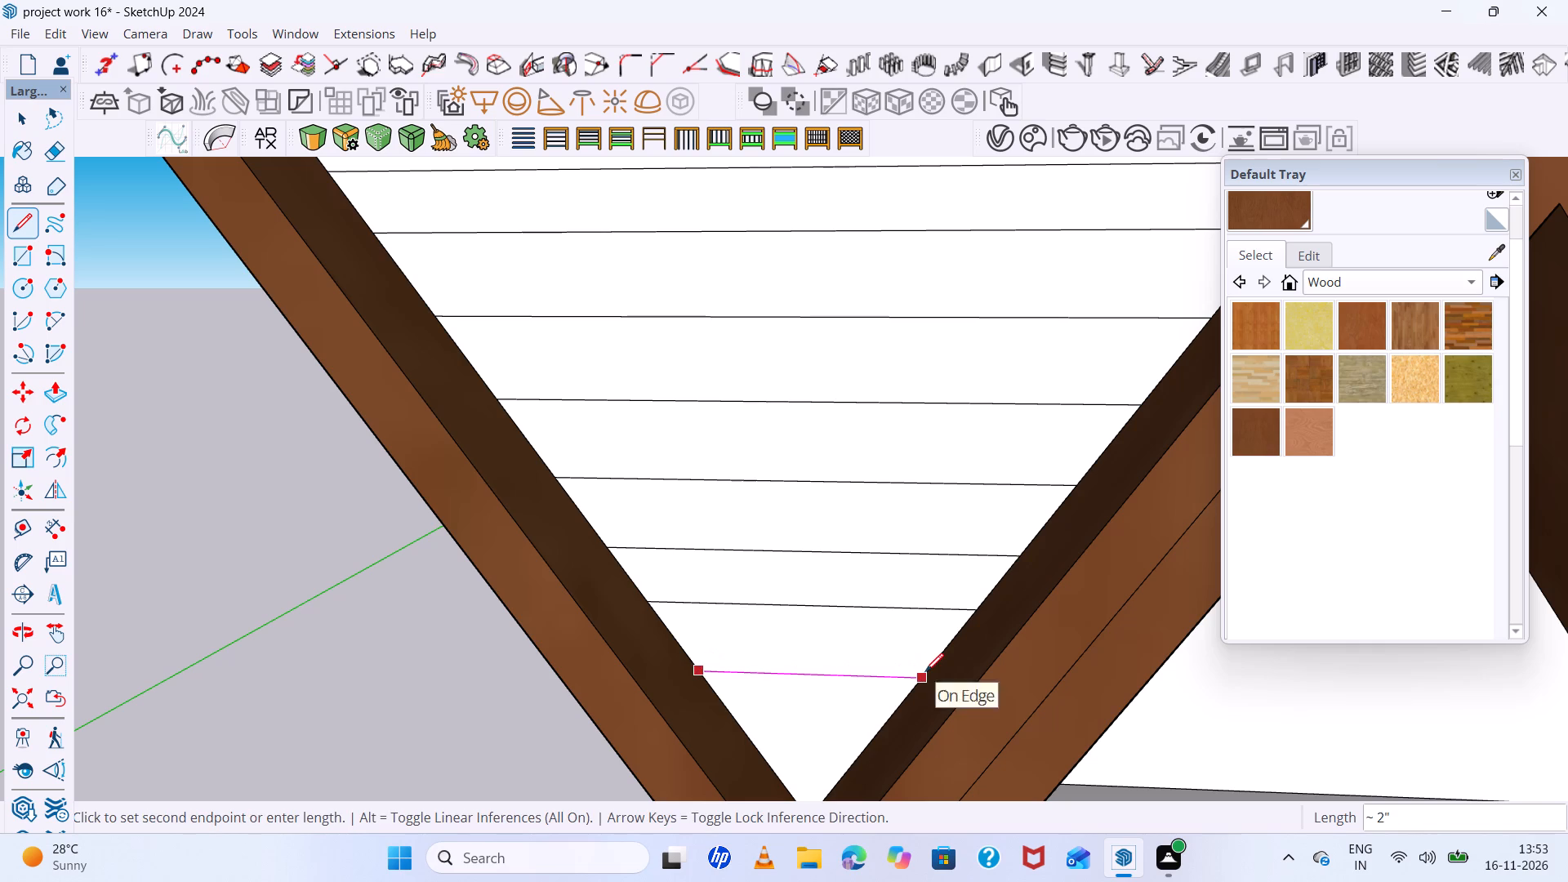
click(925, 671)
scroll(781, 672, down, 18)
scroll(791, 656, down, 6)
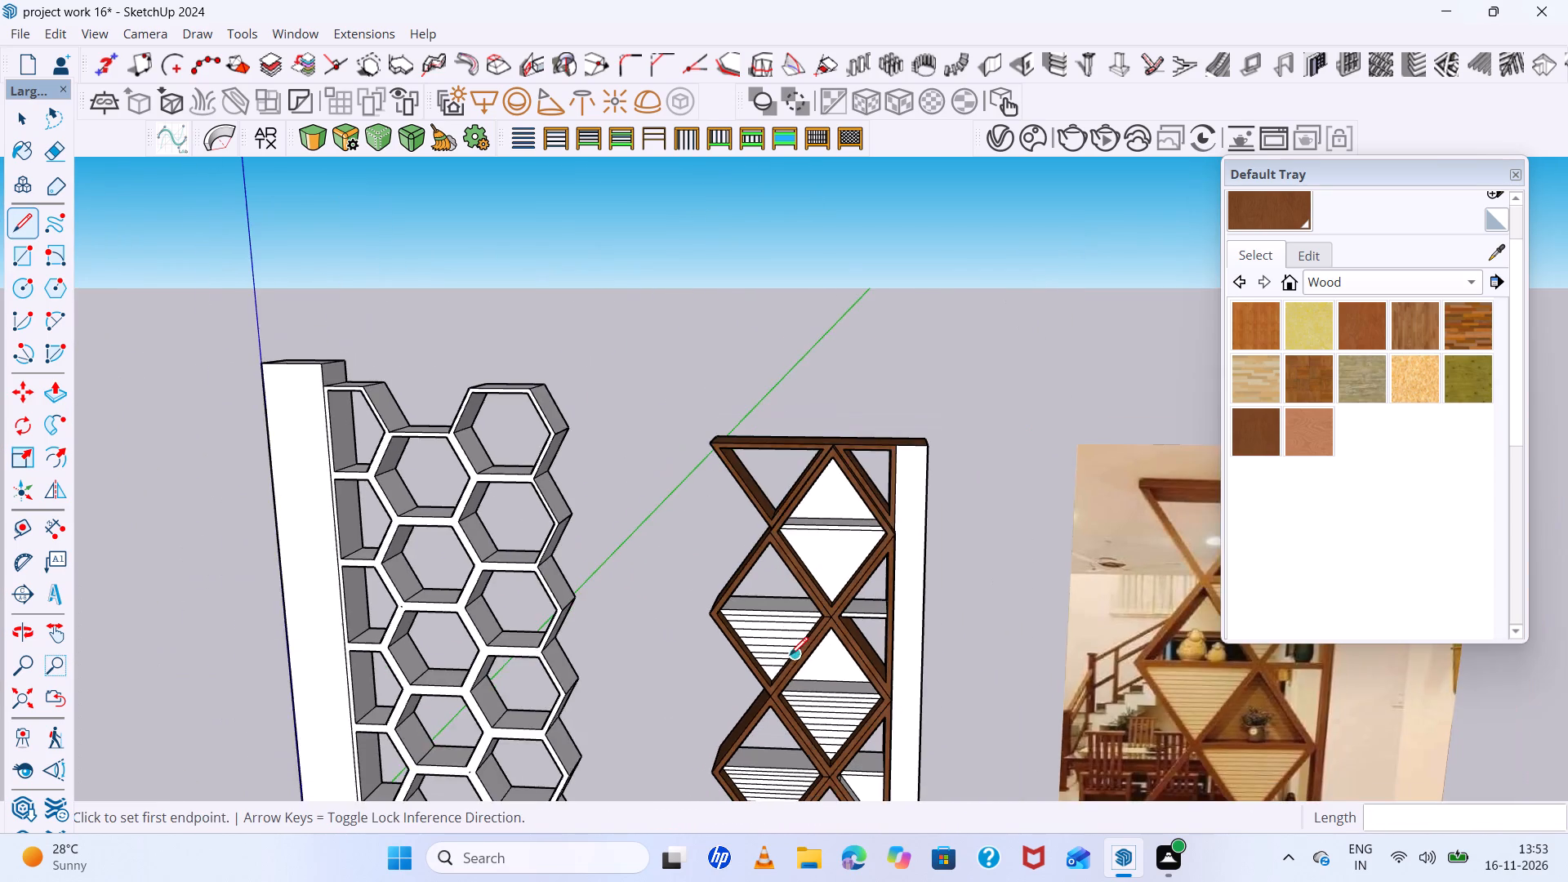
scroll(790, 684, up, 17)
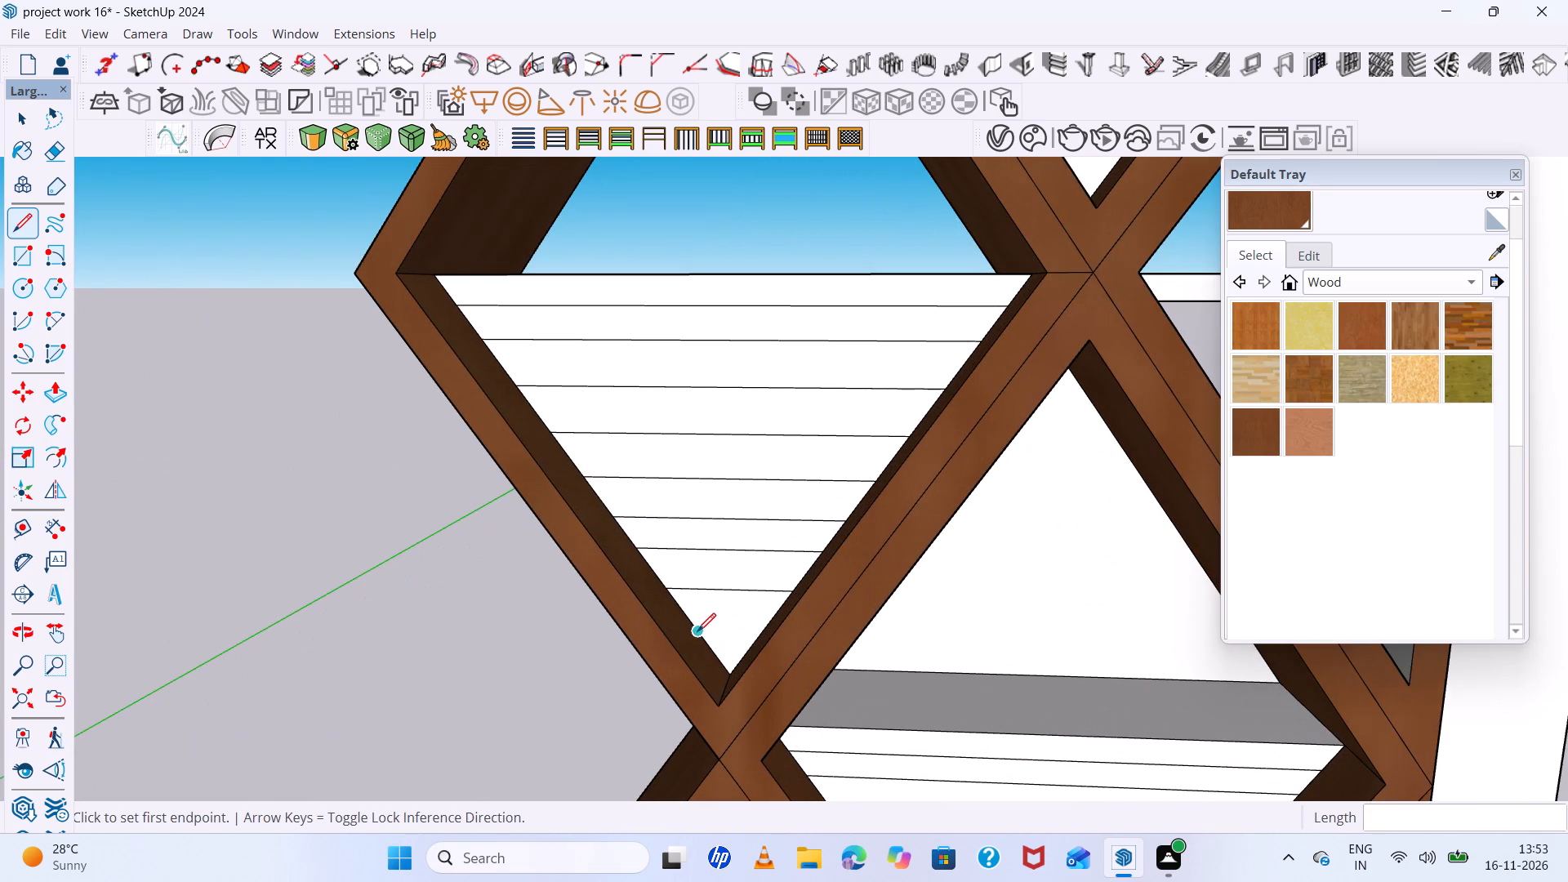
click(697, 631)
click(763, 631)
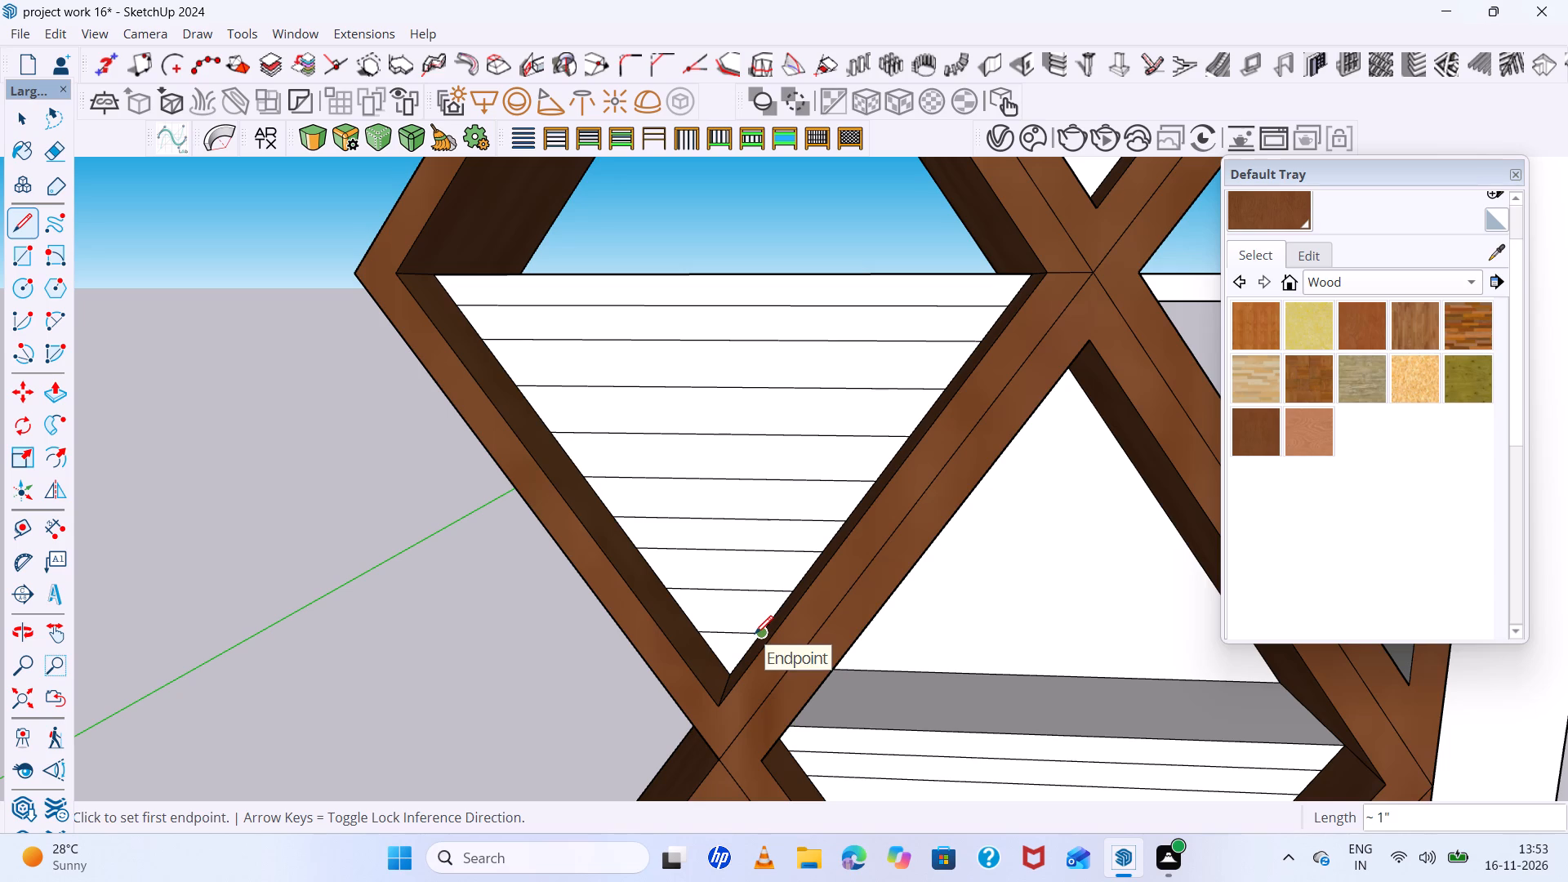
Draw a first slat line about 6" long across the topmost diamond's plain lower triangular panel, just below its existing top line.
scroll(716, 639, down, 4)
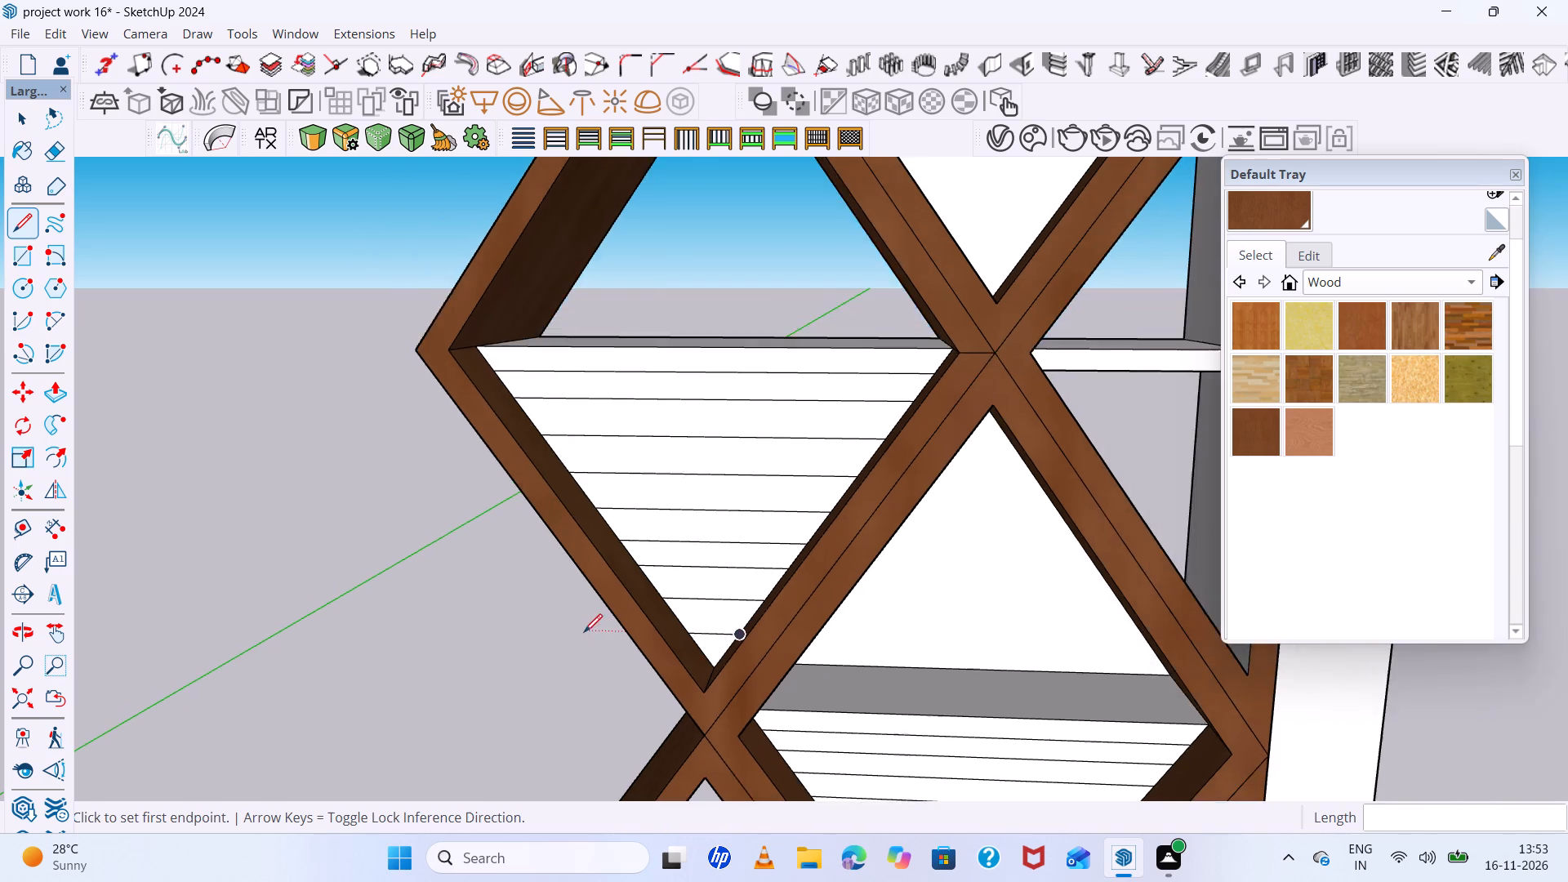
scroll(584, 632, down, 16)
scroll(755, 534, up, 13)
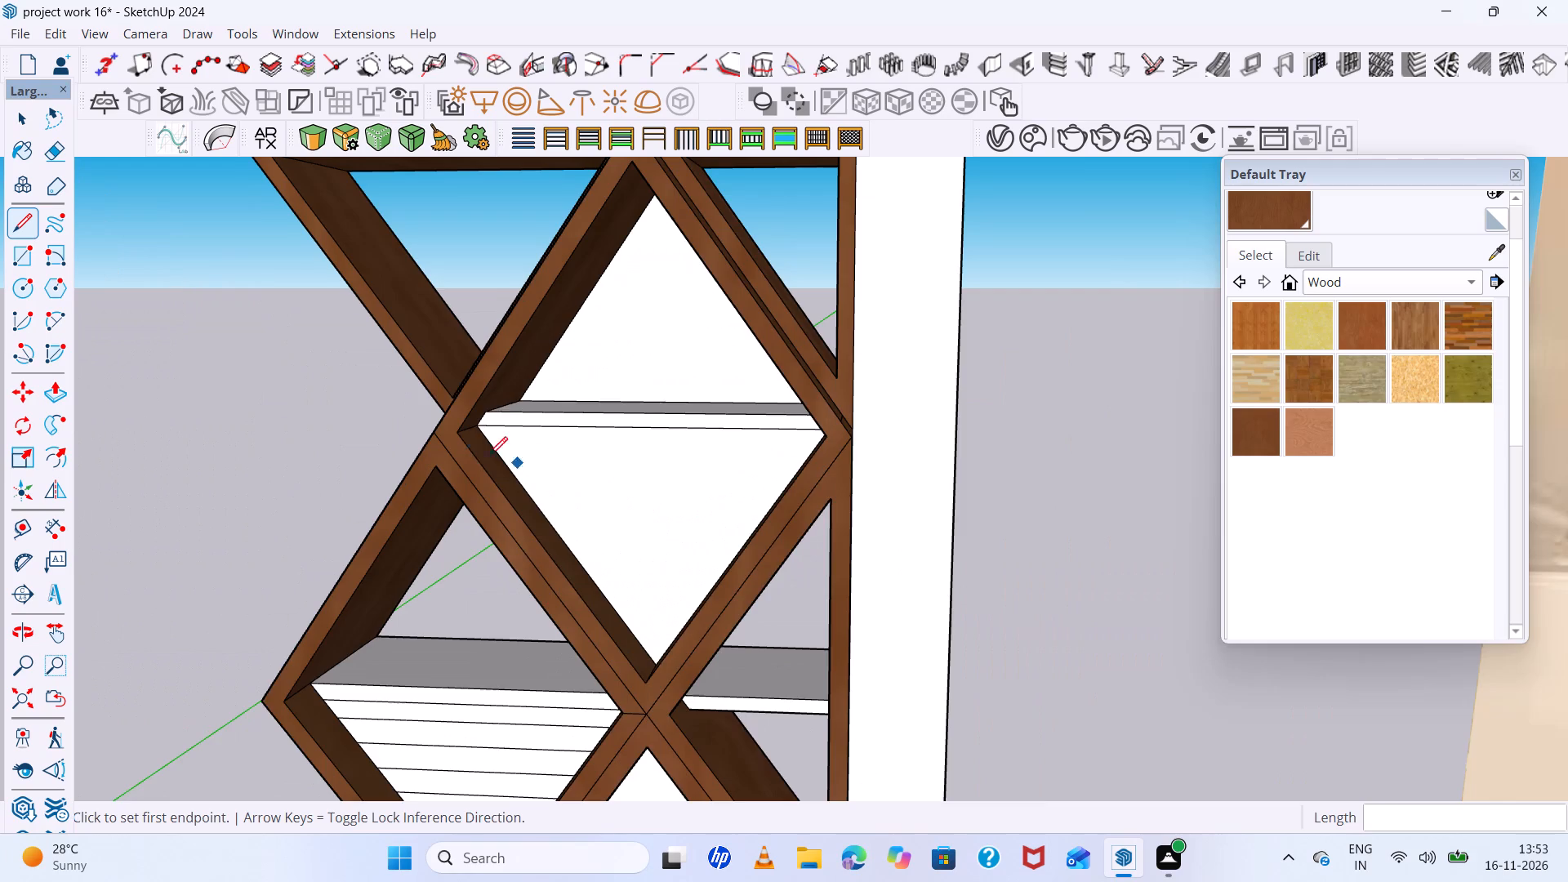
scroll(489, 455, up, 7)
middle_drag(513, 473, 623, 465)
scroll(603, 497, up, 1)
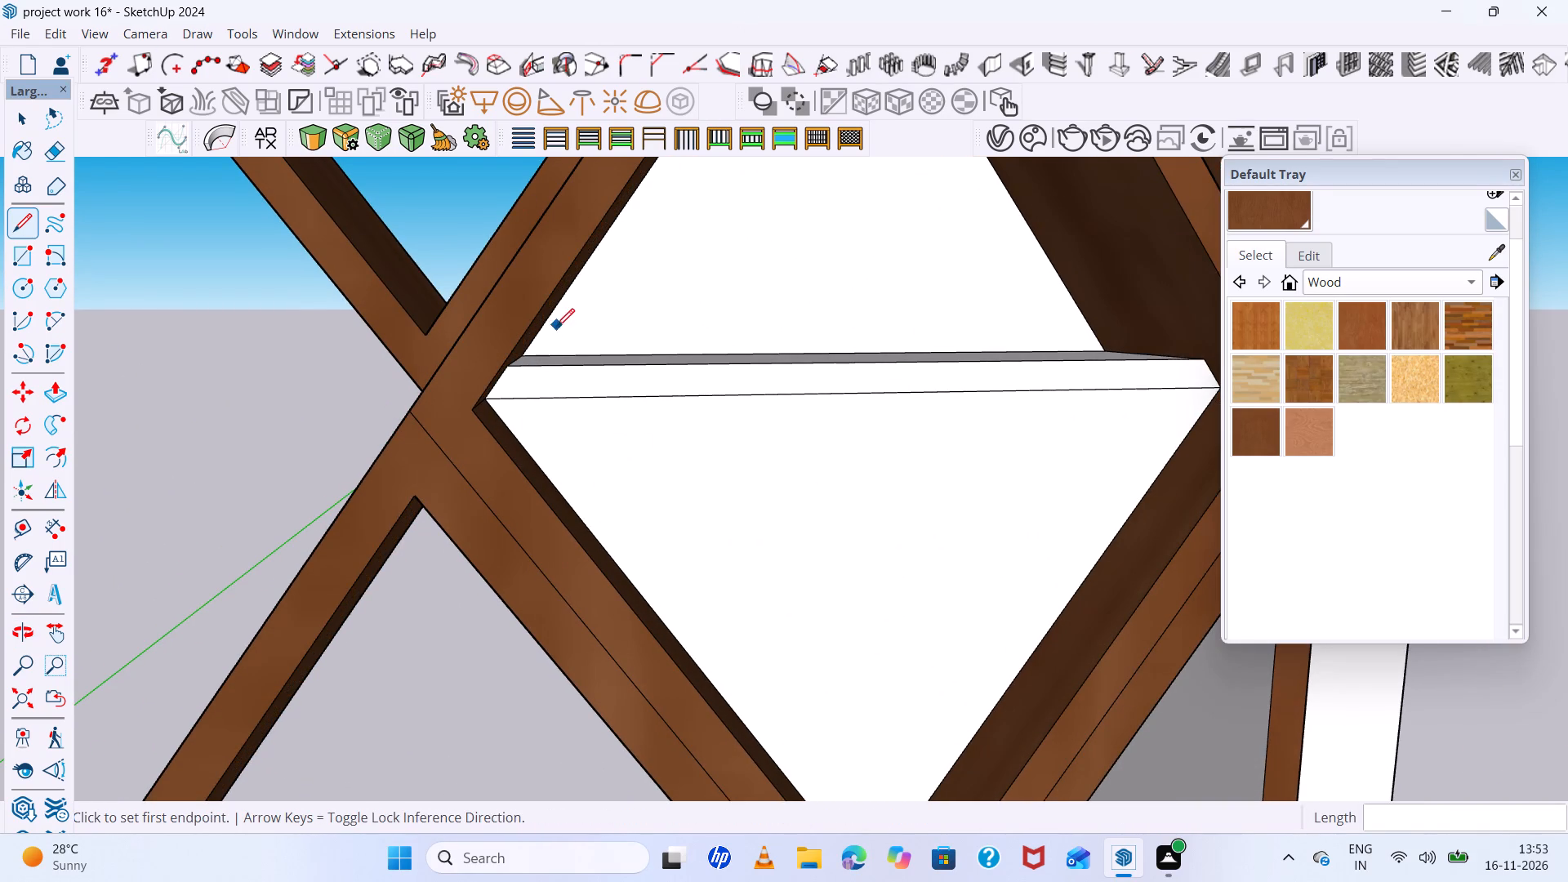
scroll(556, 327, down, 11)
scroll(581, 402, up, 6)
middle_drag(581, 397, 501, 381)
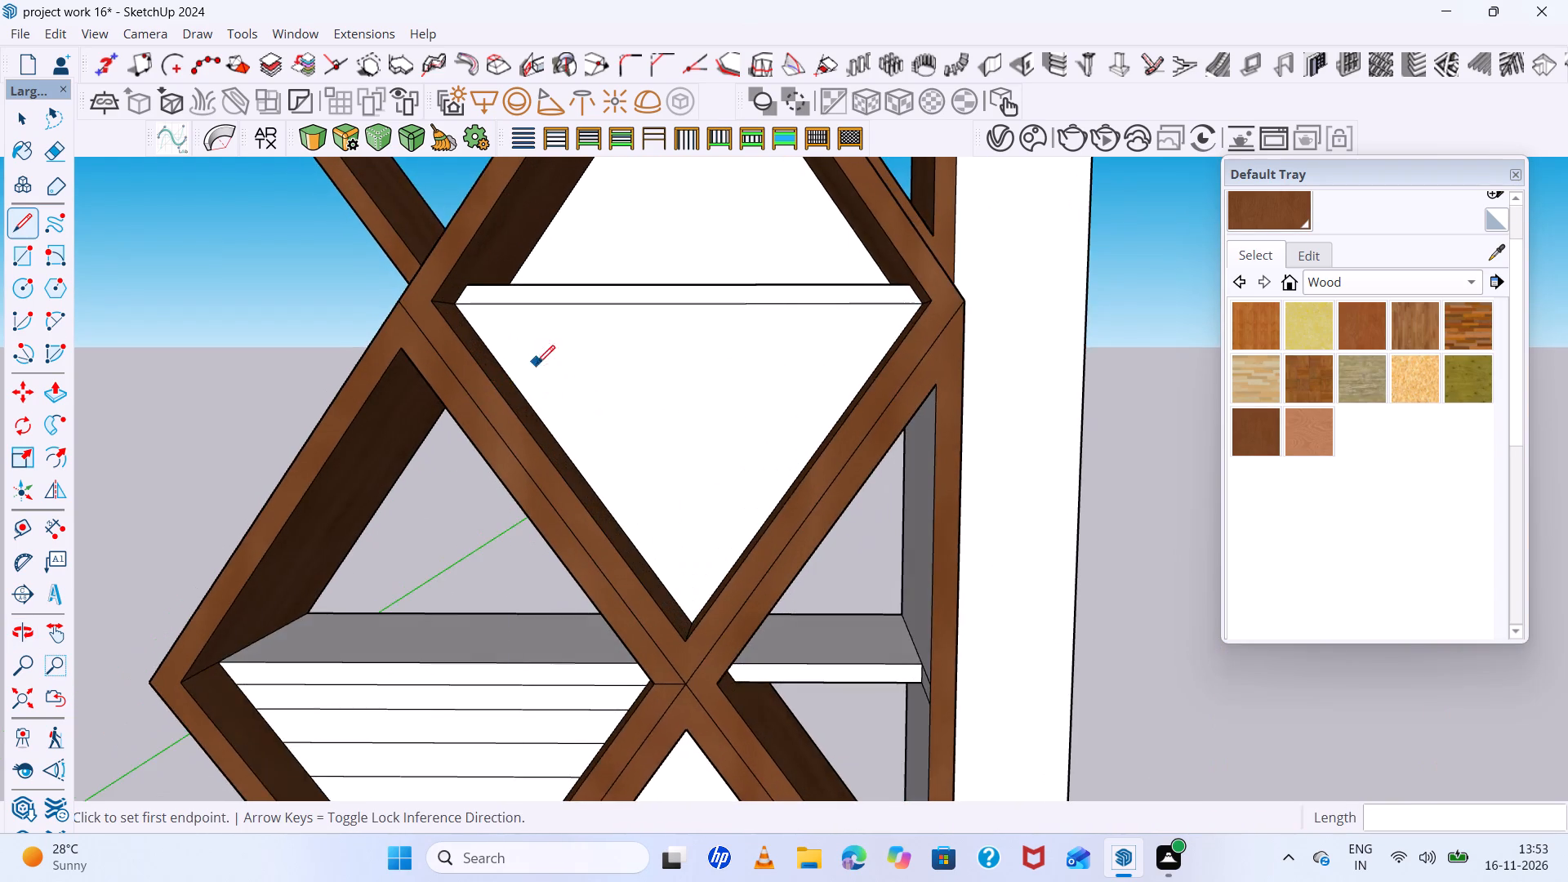
scroll(537, 363, up, 6)
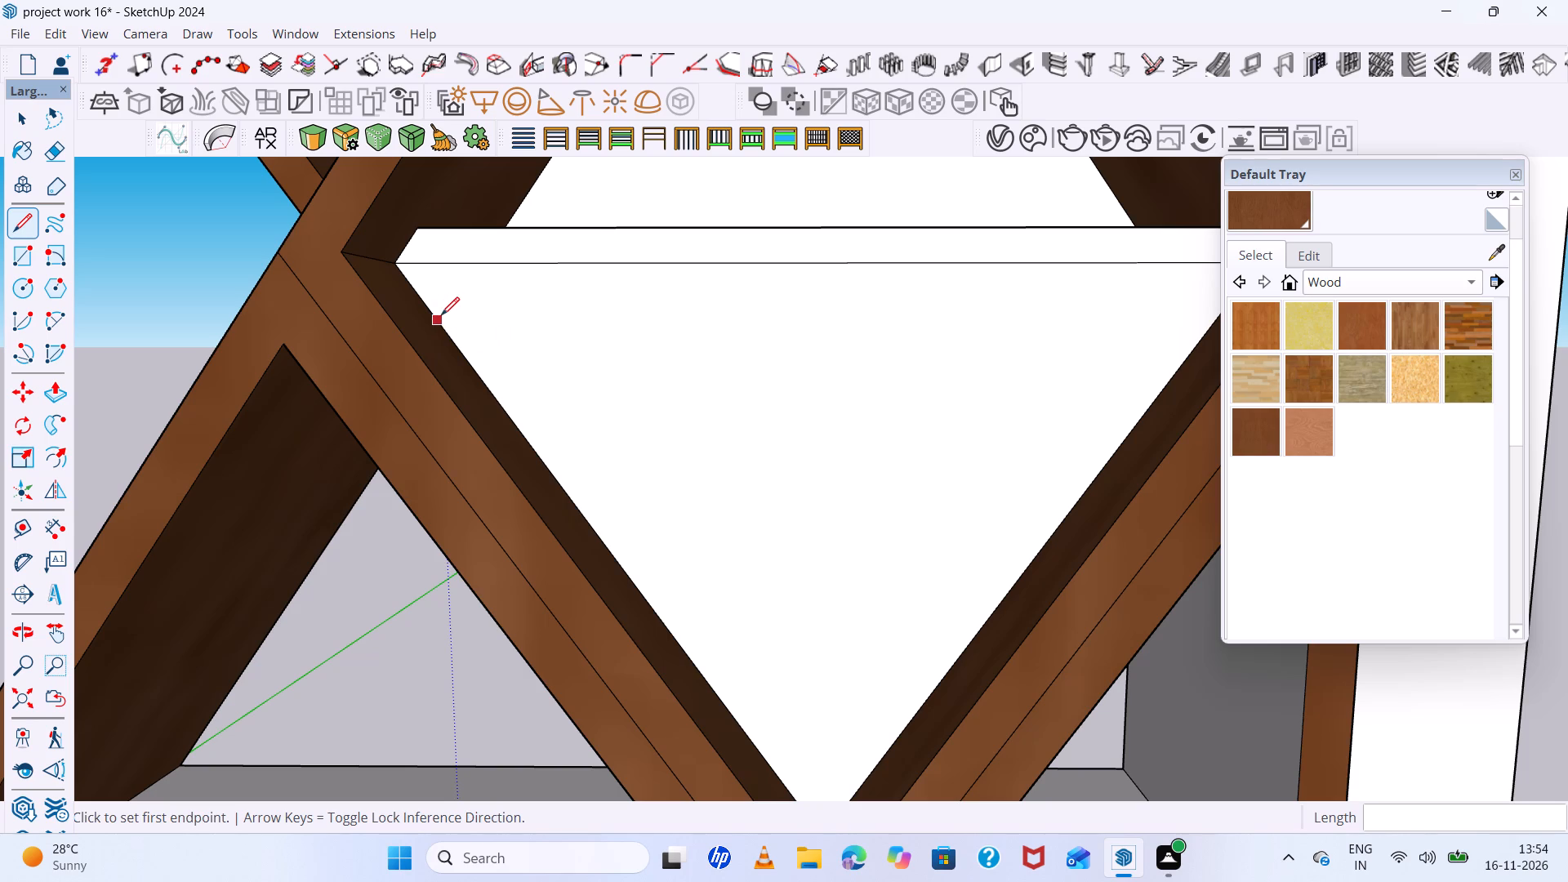
click(442, 318)
scroll(439, 318, down, 7)
scroll(796, 320, up, 5)
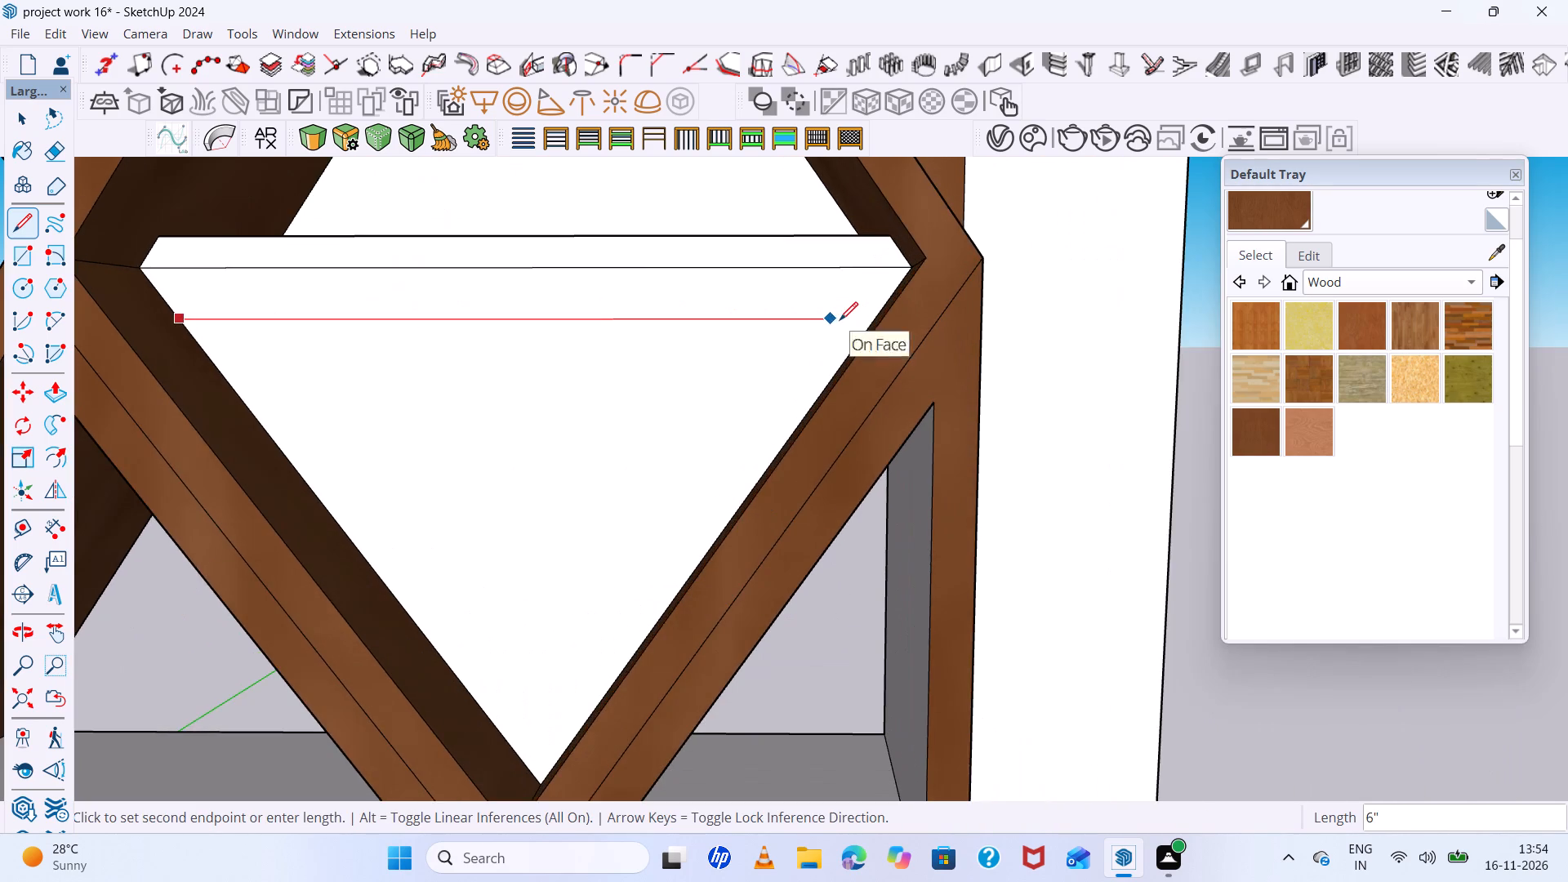
middle_drag(843, 321, 951, 356)
scroll(923, 323, up, 4)
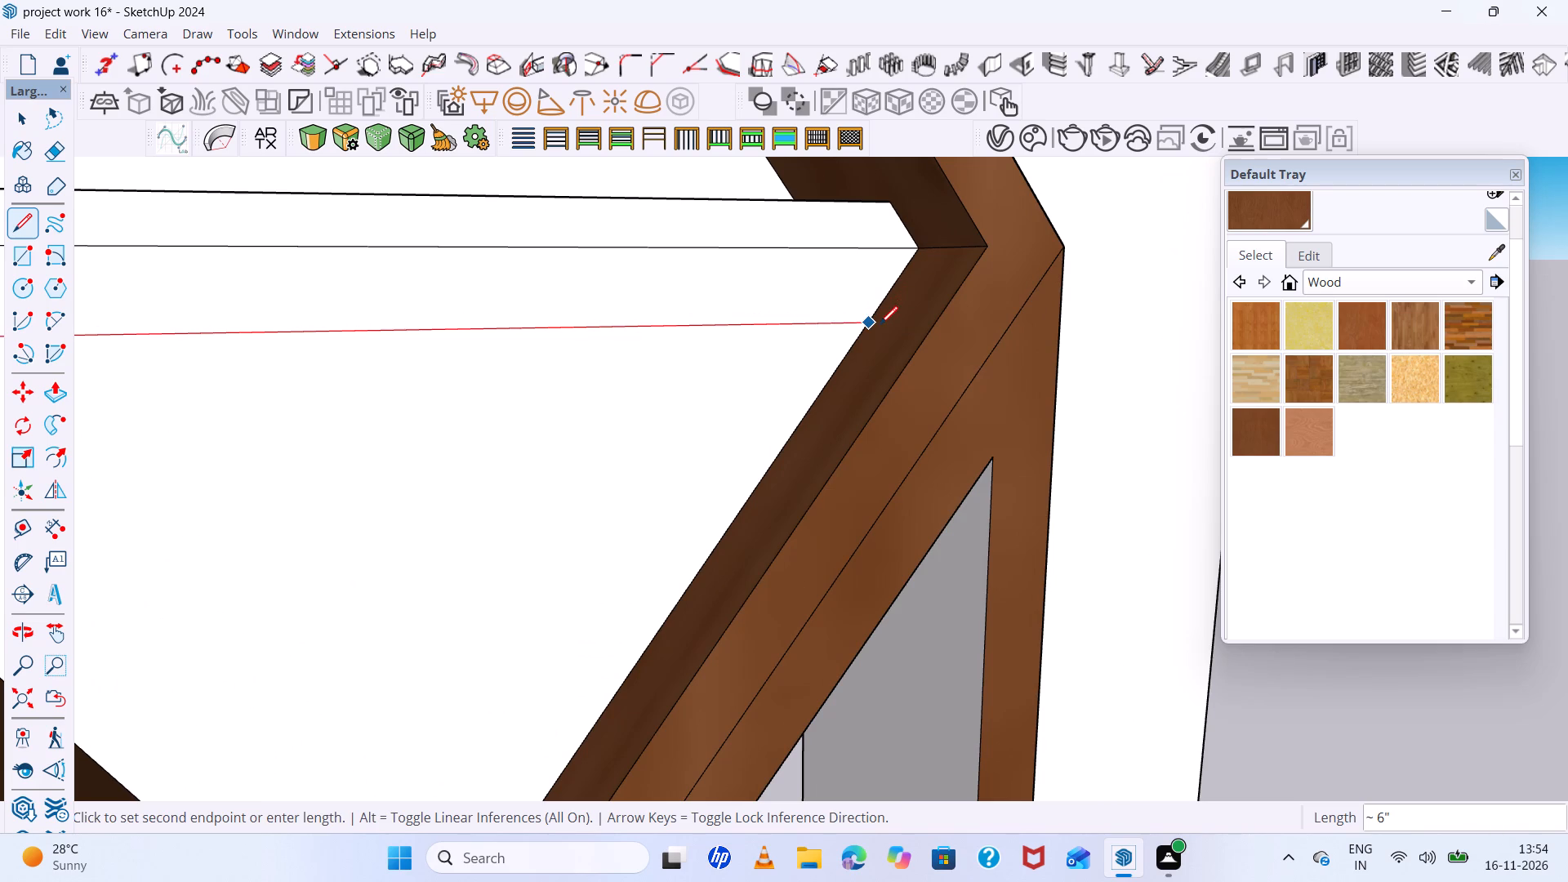
click(880, 324)
Draw a second slat line about 6" long across the topmost diamond's lower triangular panel, parallel to and below the first.
scroll(831, 282, down, 14)
scroll(575, 310, up, 6)
scroll(559, 305, down, 5)
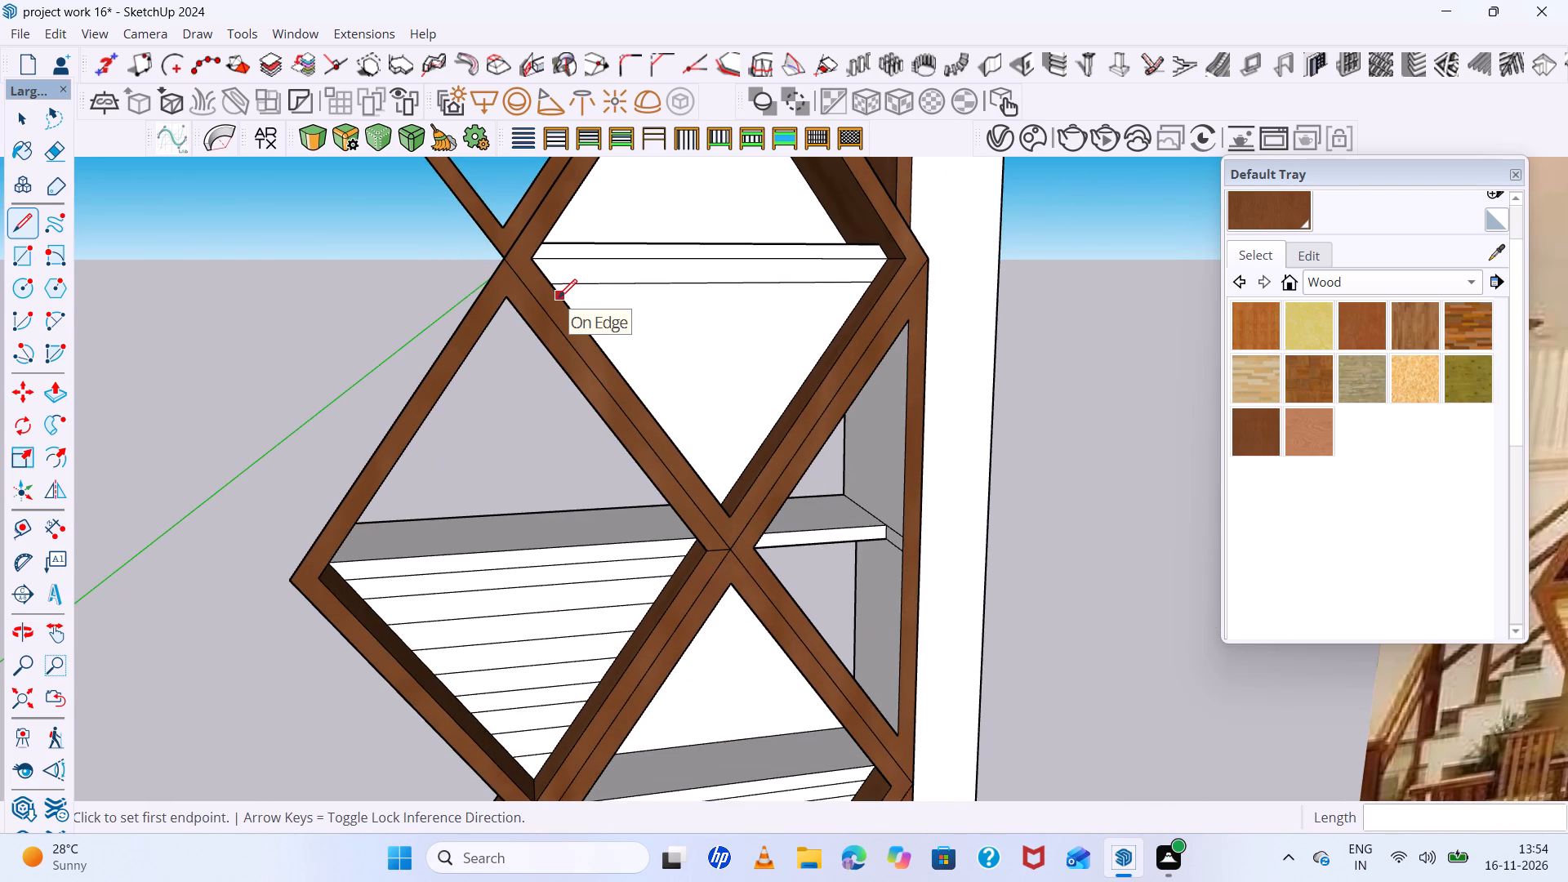
scroll(559, 297, down, 4)
scroll(626, 328, up, 8)
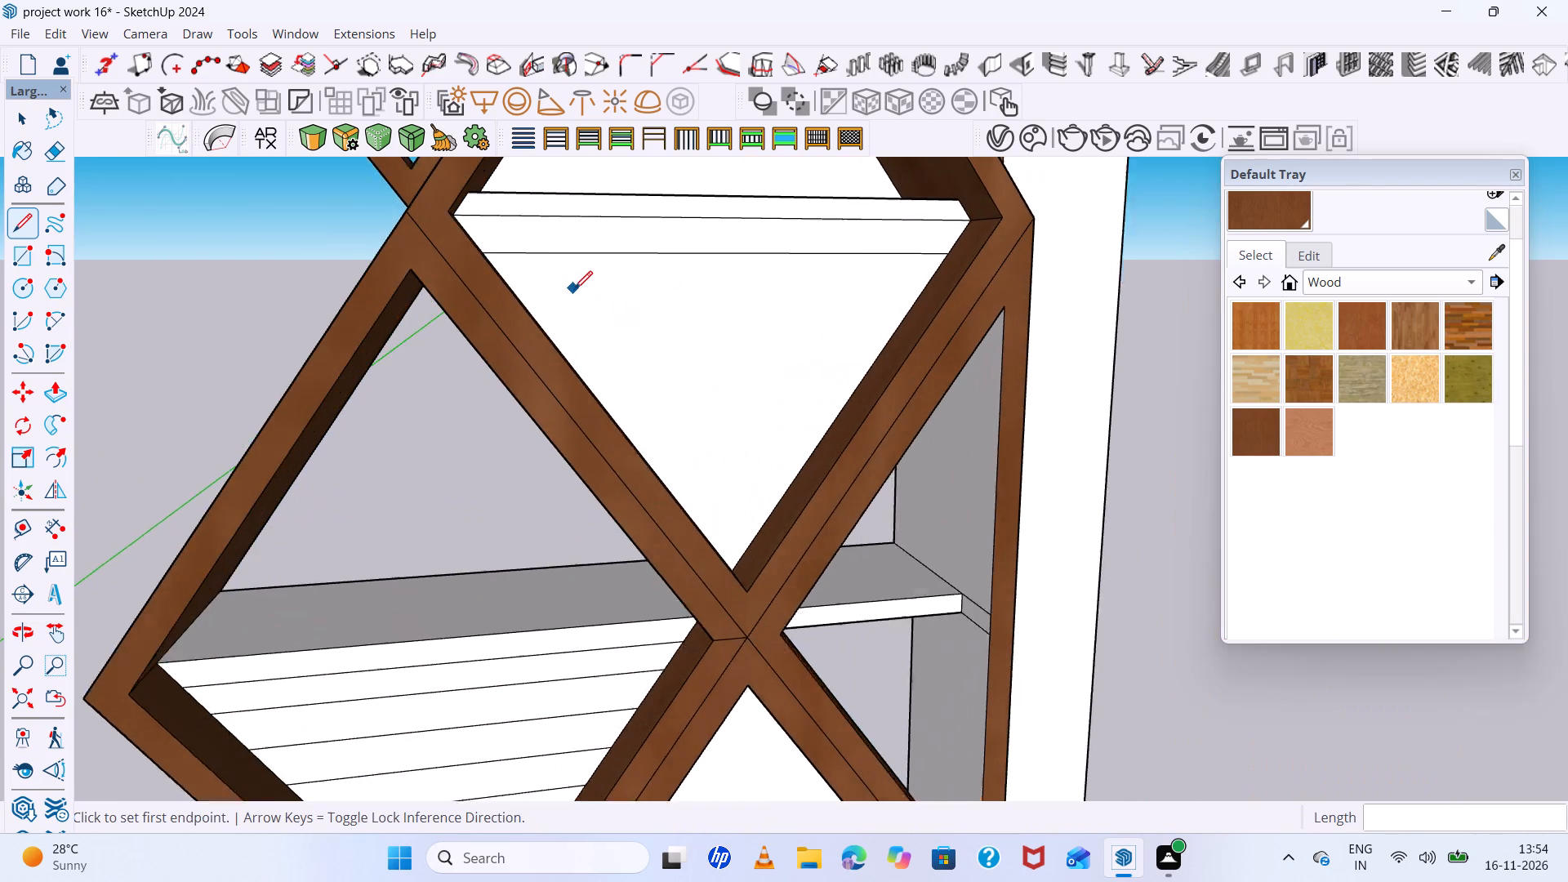
scroll(574, 289, up, 1)
middle_drag(572, 288, 486, 301)
click(502, 285)
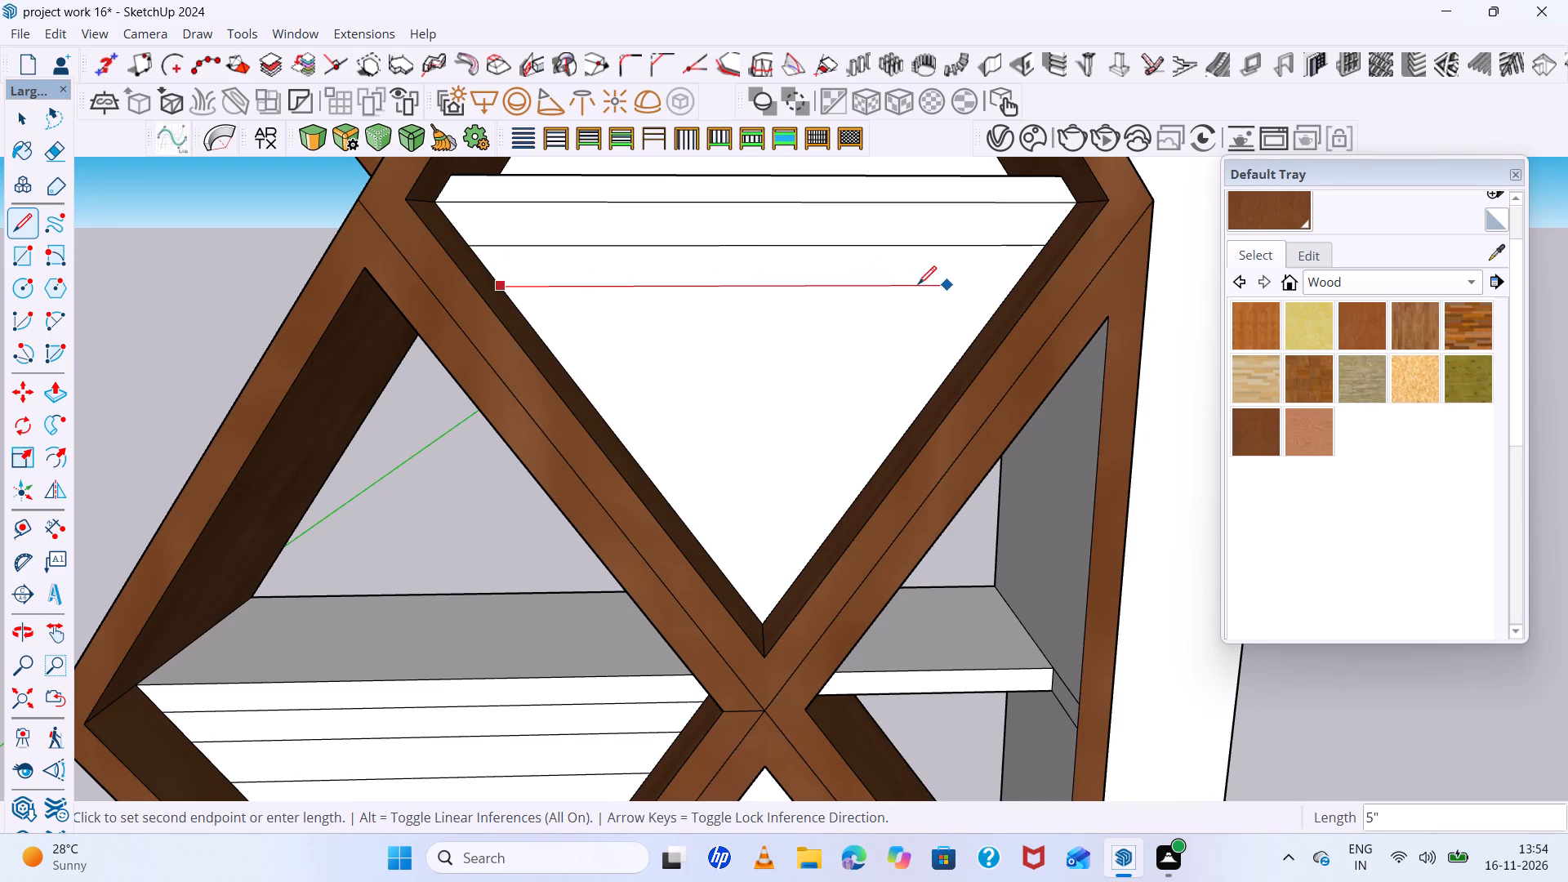
click(1019, 287)
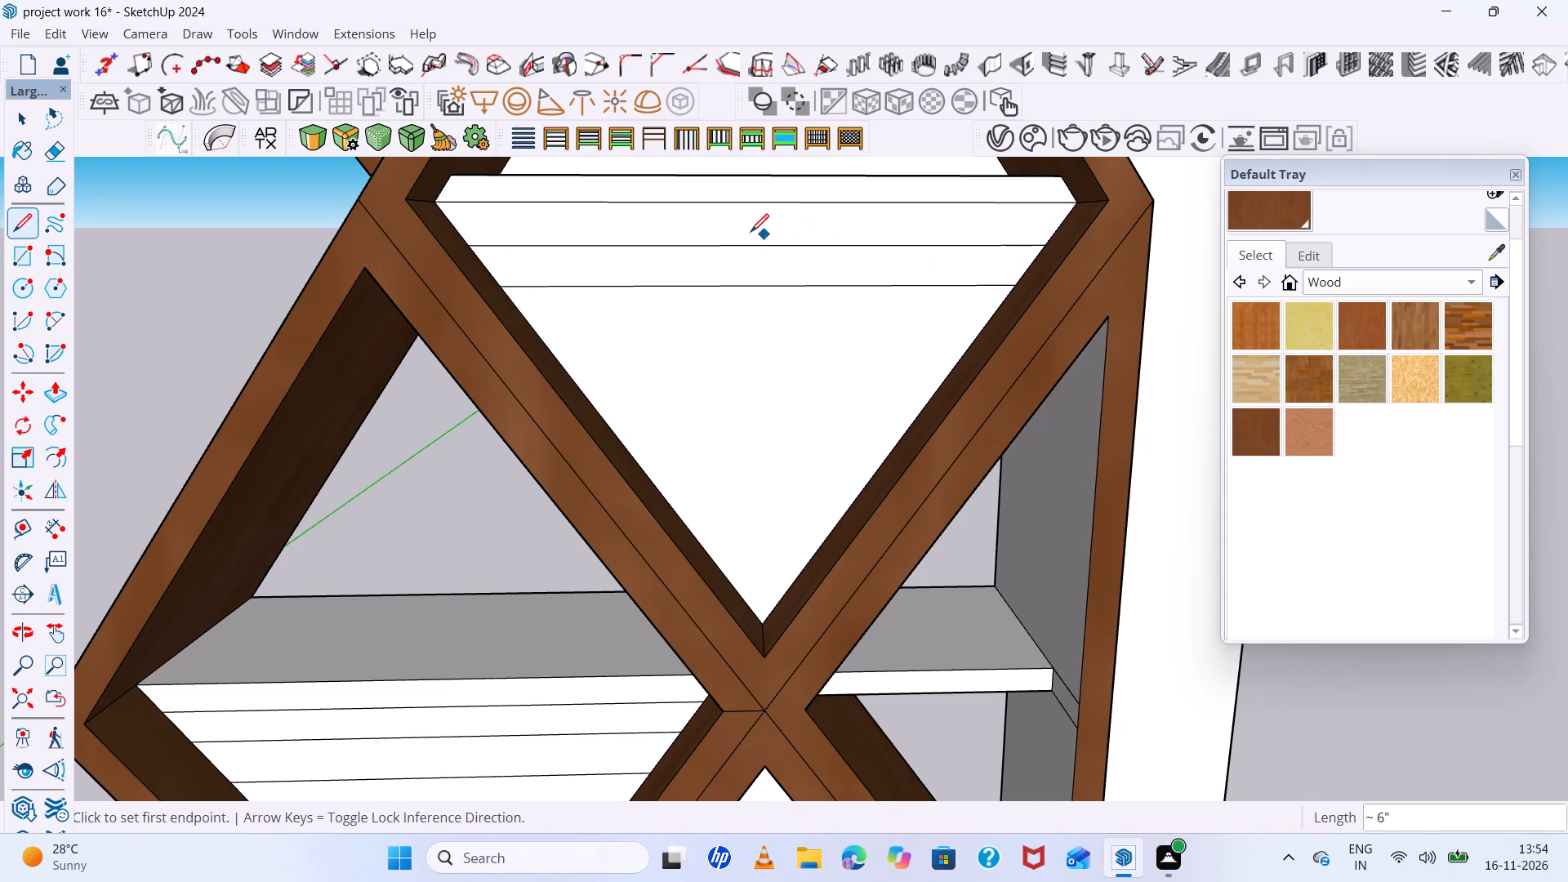
Draw a third slat line about 5" long across the topmost diamond's lower triangular panel, below the second.
scroll(746, 231, down, 7)
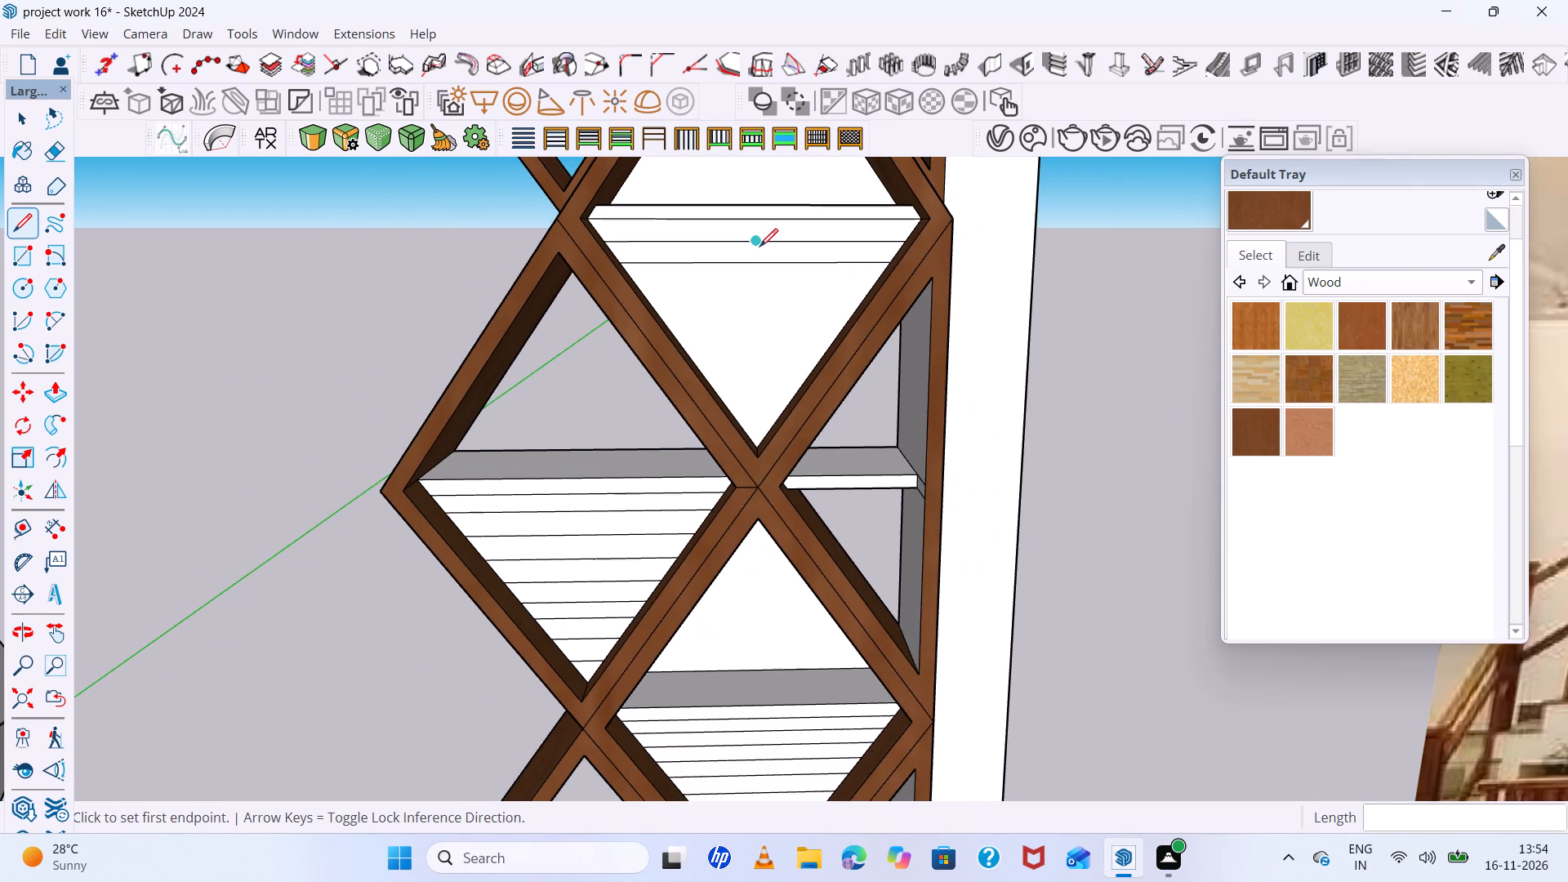
scroll(759, 246, down, 5)
scroll(758, 281, up, 10)
middle_drag(714, 268, 666, 261)
click(556, 248)
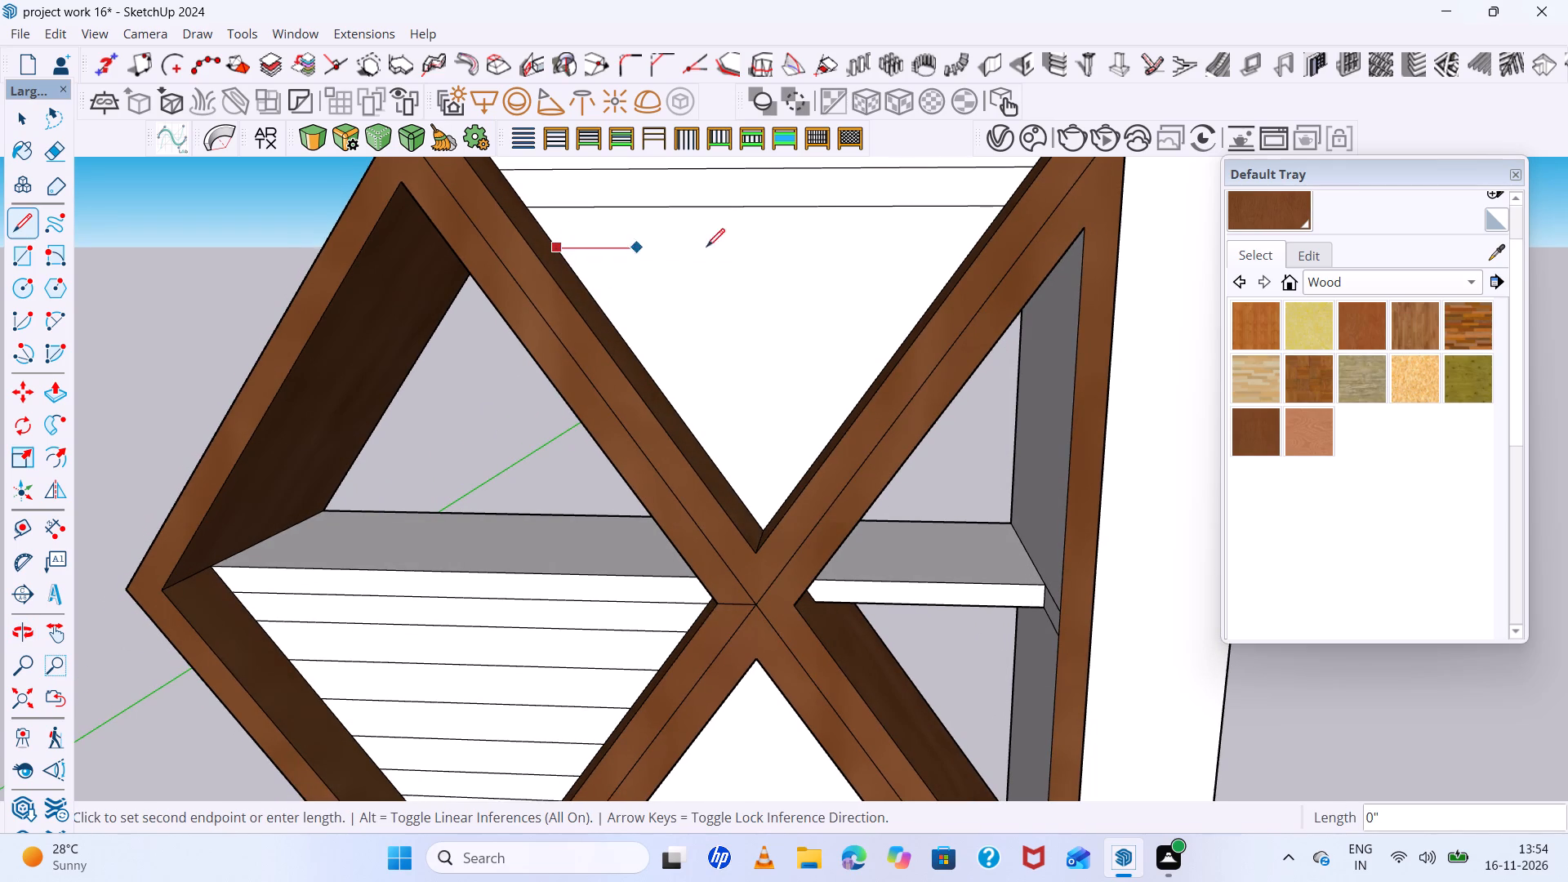
scroll(809, 247, down, 5)
middle_drag(860, 269, 957, 287)
scroll(917, 243, up, 6)
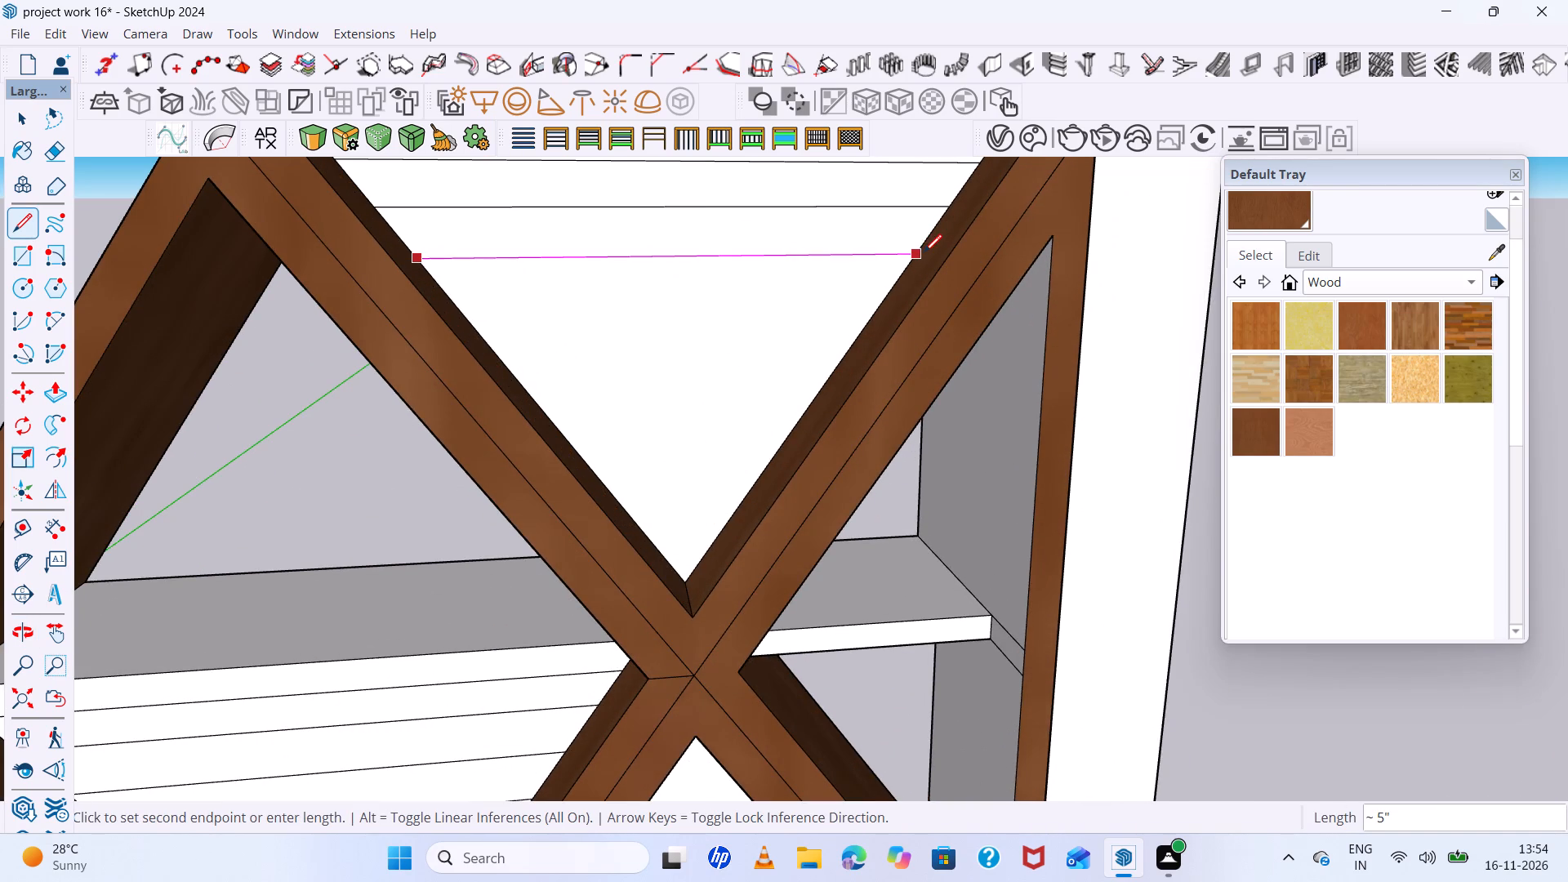
click(924, 252)
Draw a fourth slat line, slightly shorter at about 5", across the topmost diamond's lower triangular panel, below the third.
scroll(765, 237, down, 12)
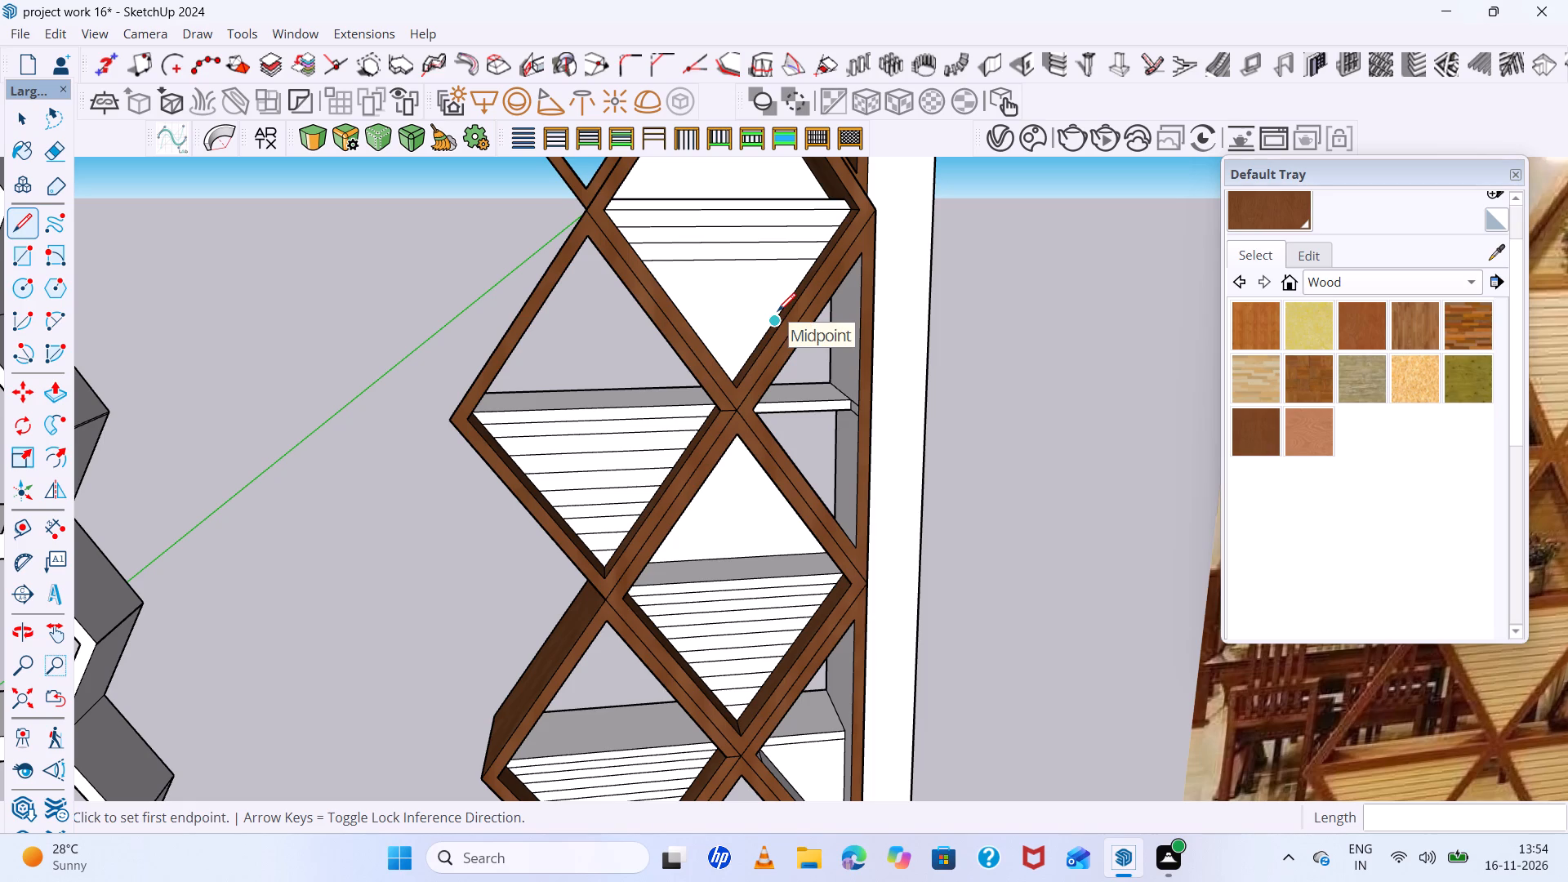
scroll(777, 311, down, 6)
scroll(776, 310, up, 9)
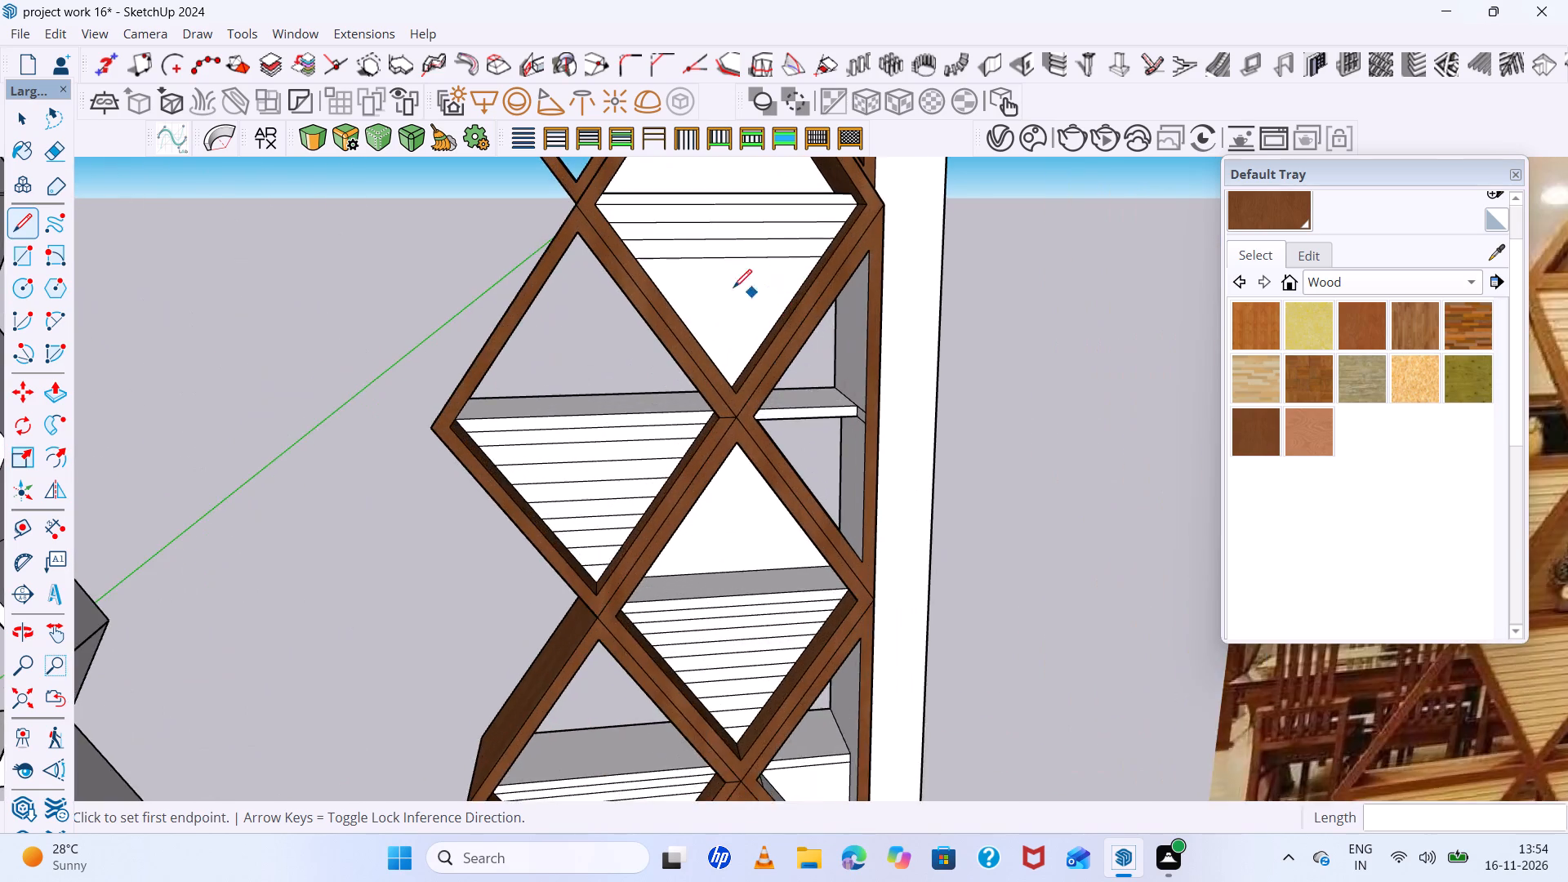
scroll(733, 287, up, 3)
middle_drag(704, 270, 638, 283)
scroll(615, 269, up, 6)
click(552, 263)
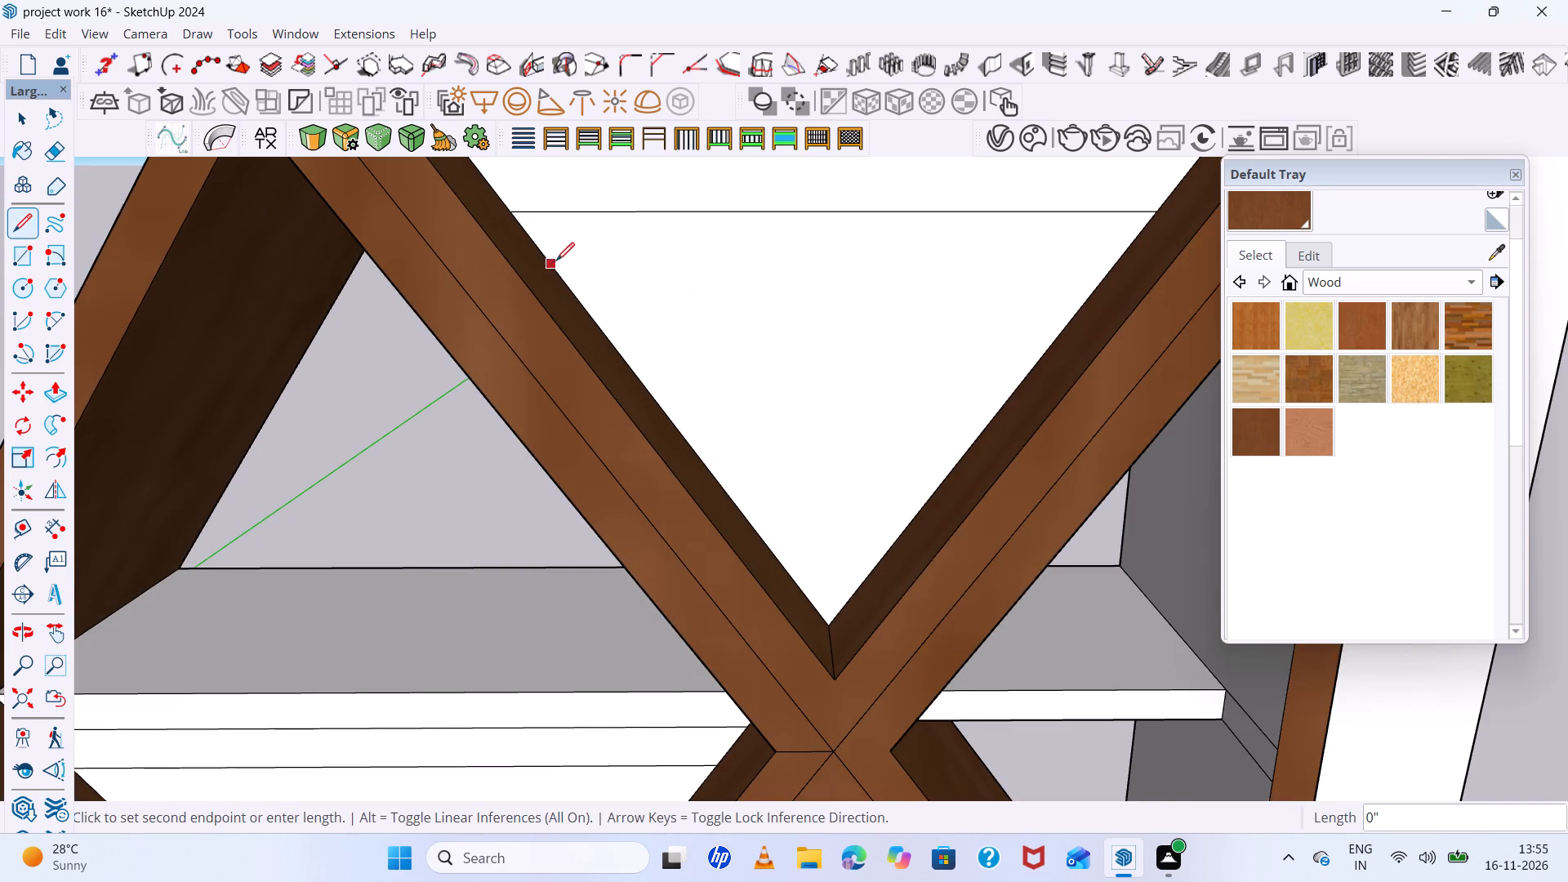
scroll(764, 257, down, 7)
middle_click(1060, 323)
scroll(963, 256, up, 2)
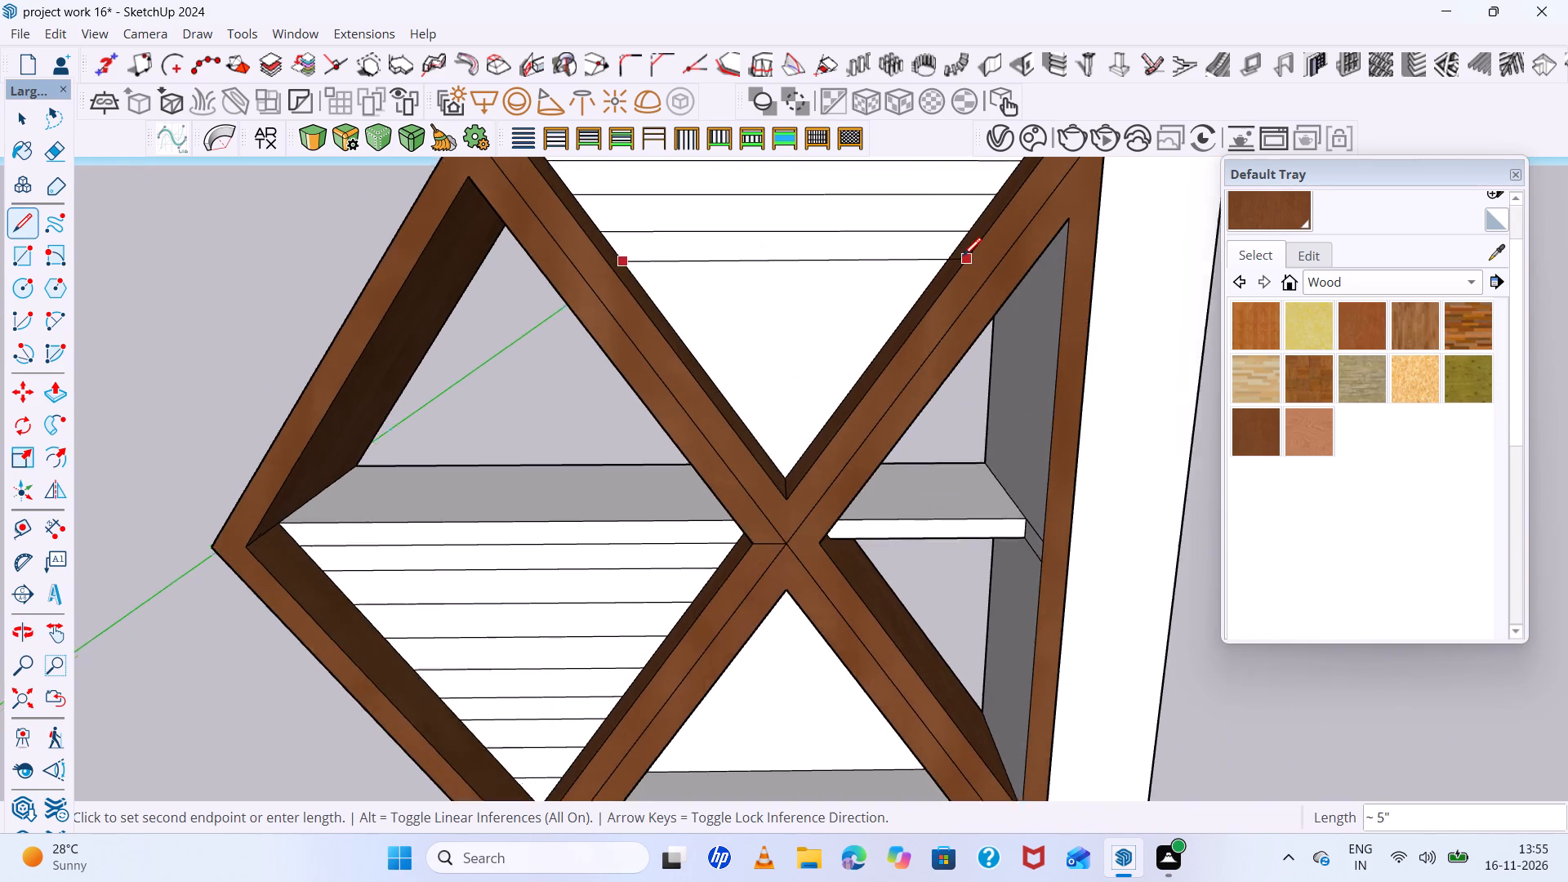
scroll(963, 256, up, 4)
click(934, 272)
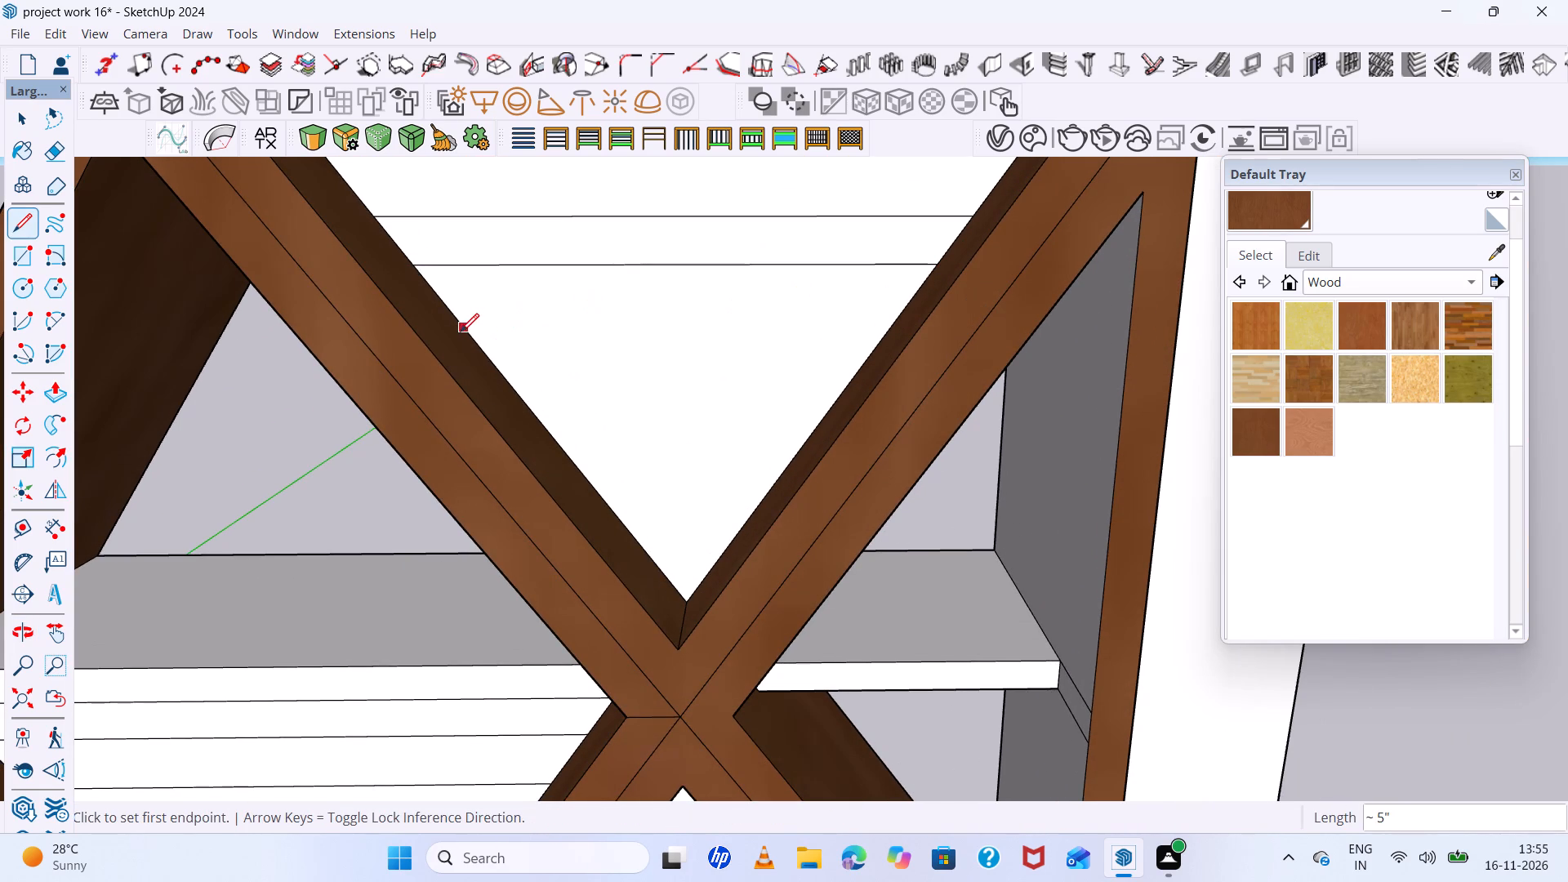
Draw four more evenly spaced slat lines, about 4", 3", 2" and 1" long, down to the tip of the topmost diamond's triangular panel.
click(461, 330)
click(895, 325)
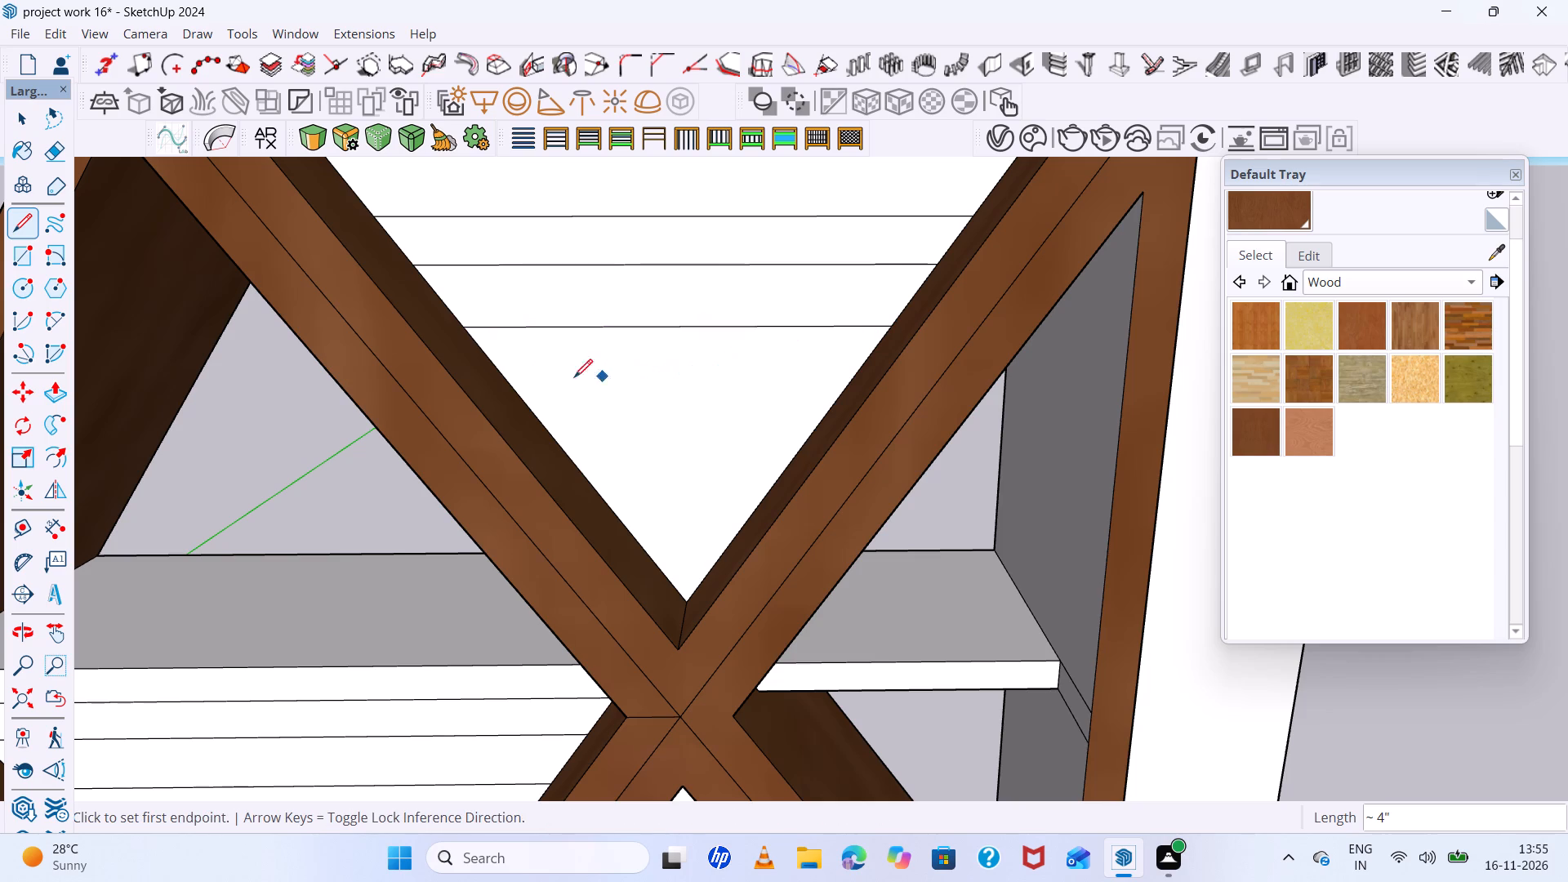
click(513, 385)
click(854, 381)
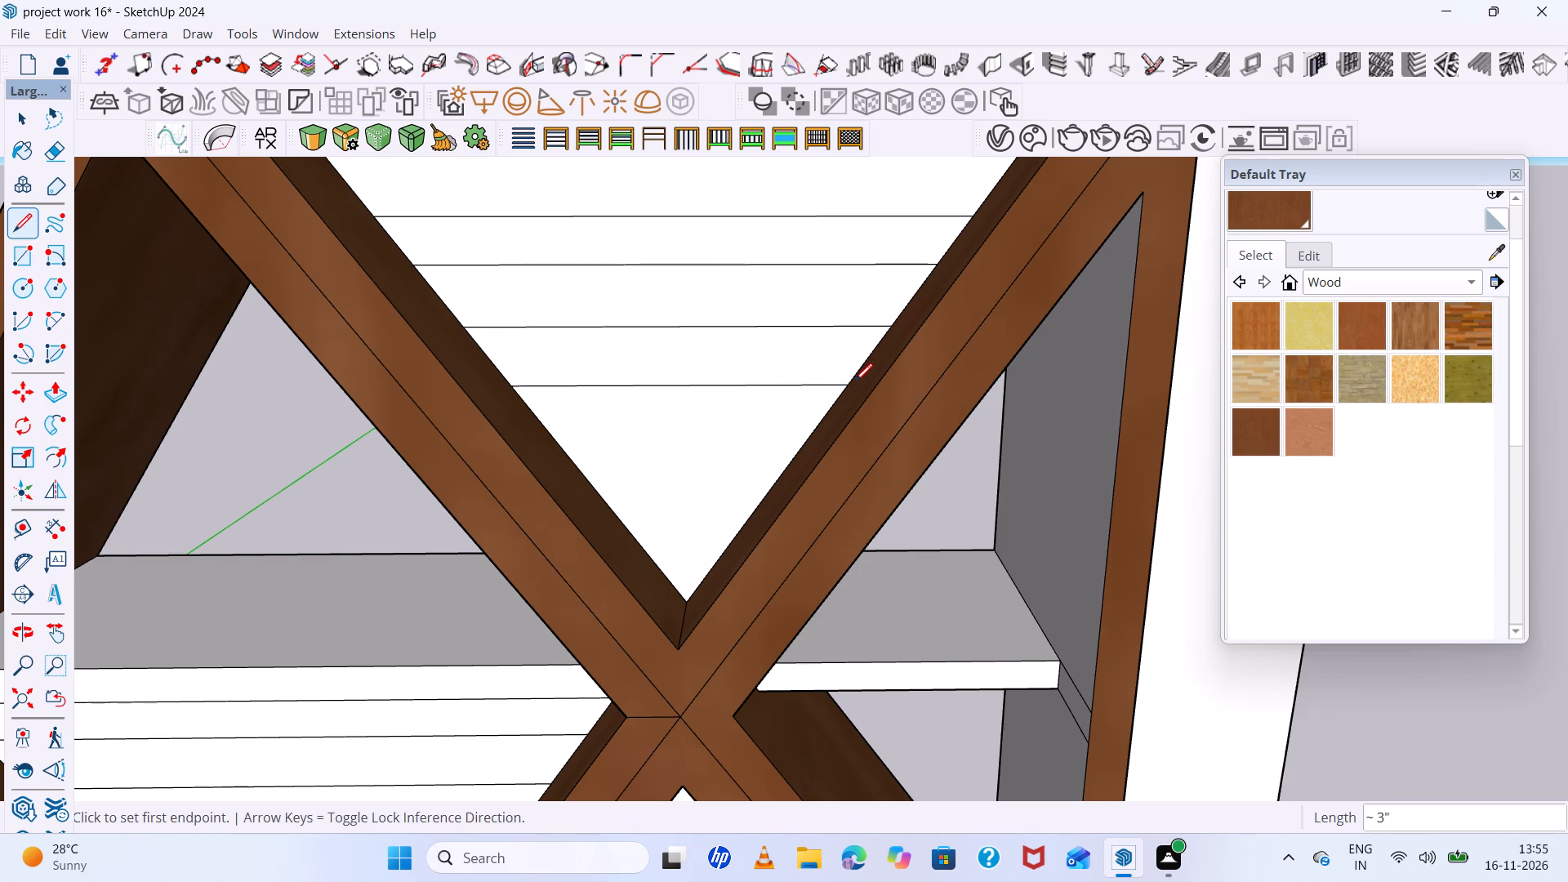
click(563, 448)
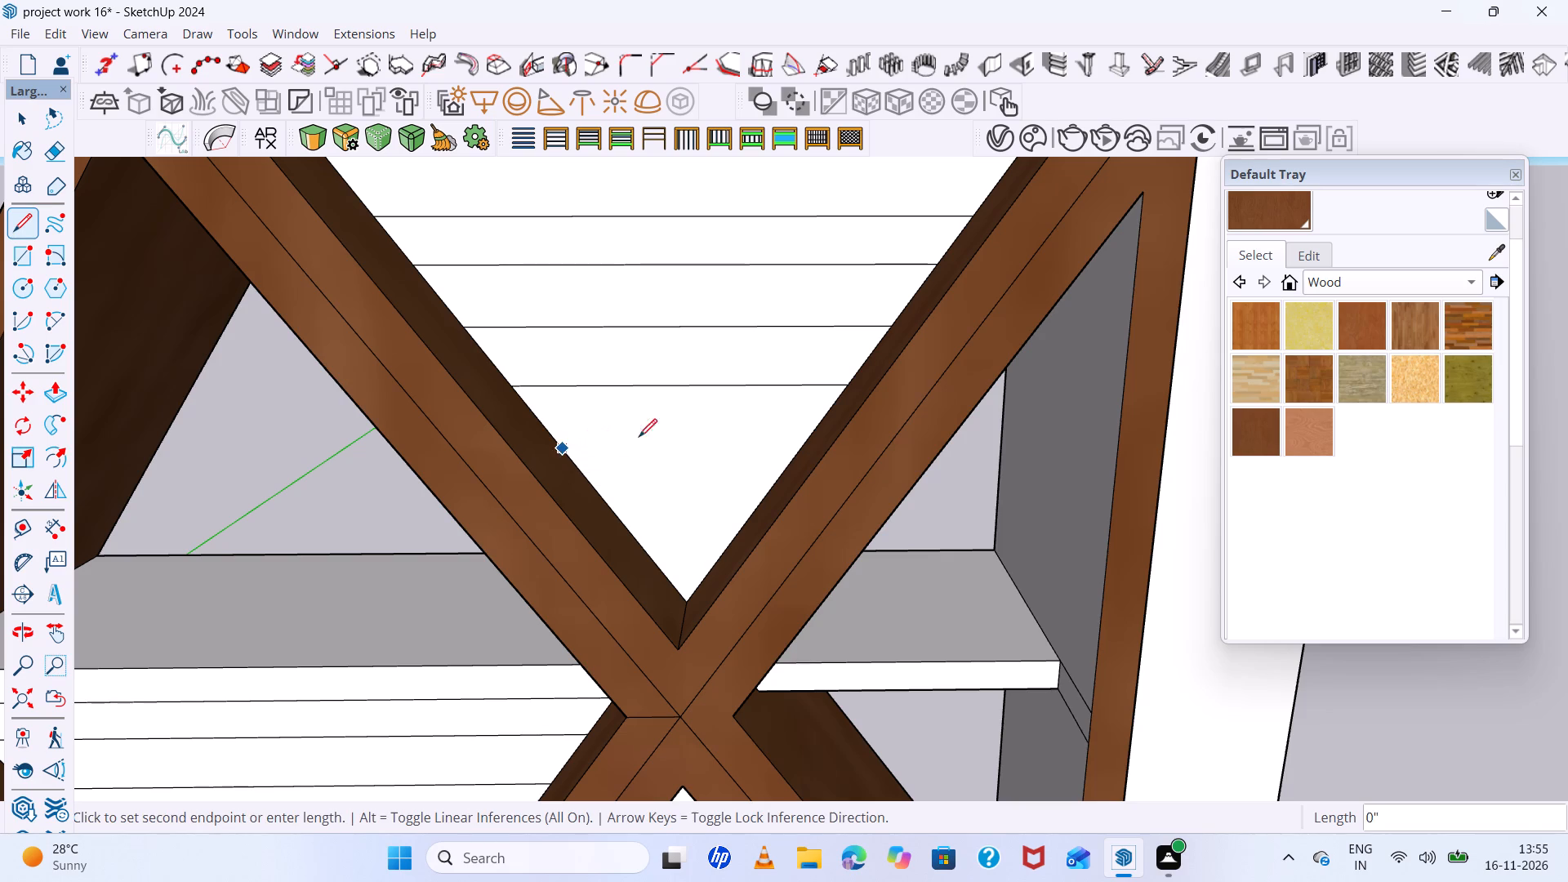
click(808, 442)
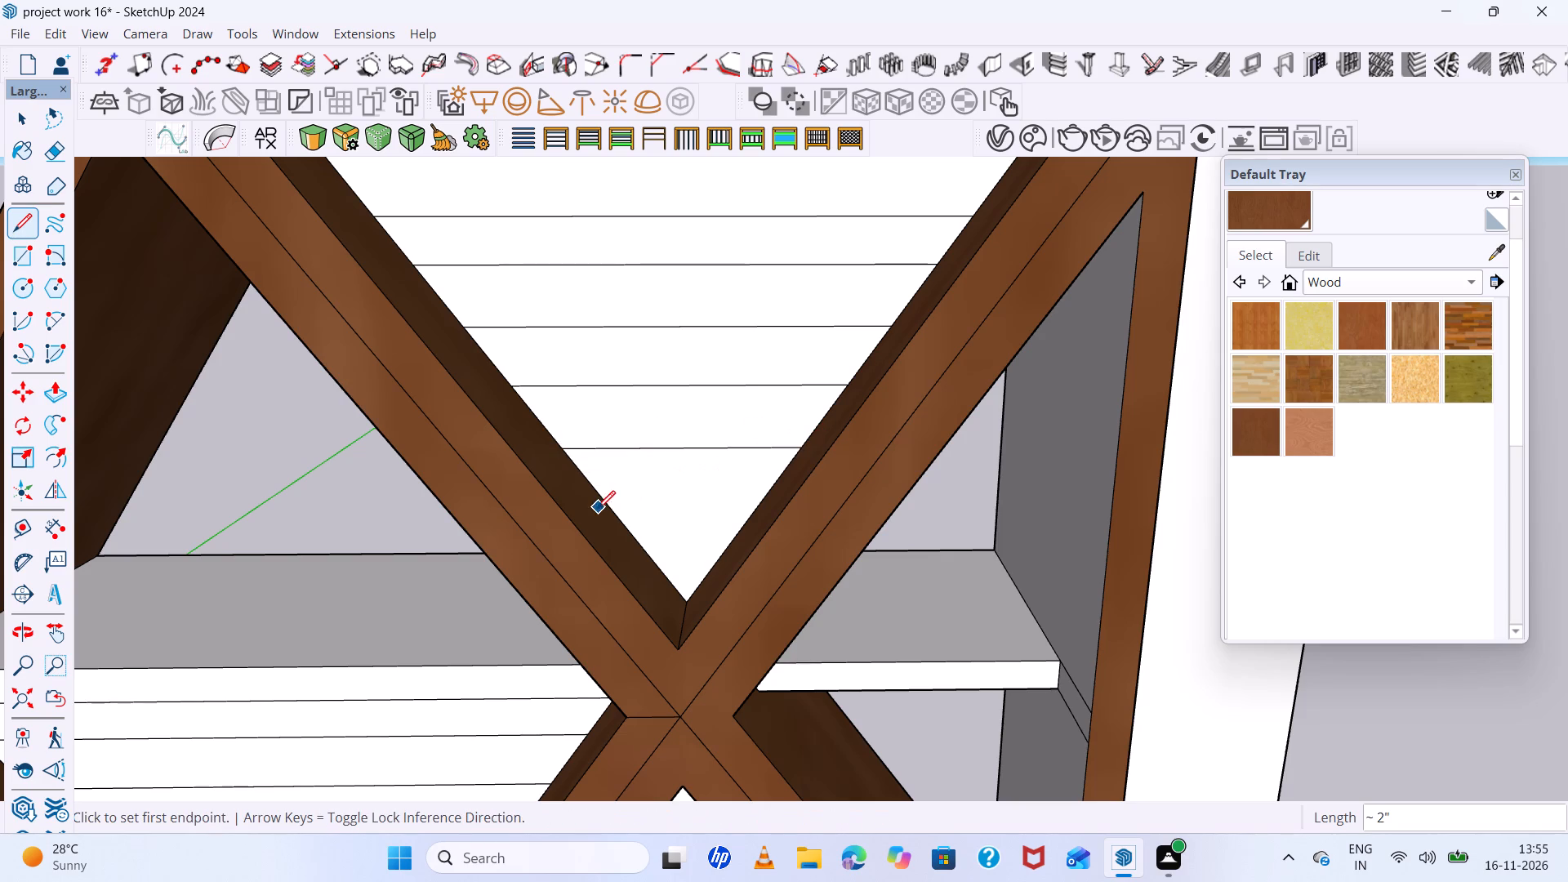
click(612, 508)
click(768, 509)
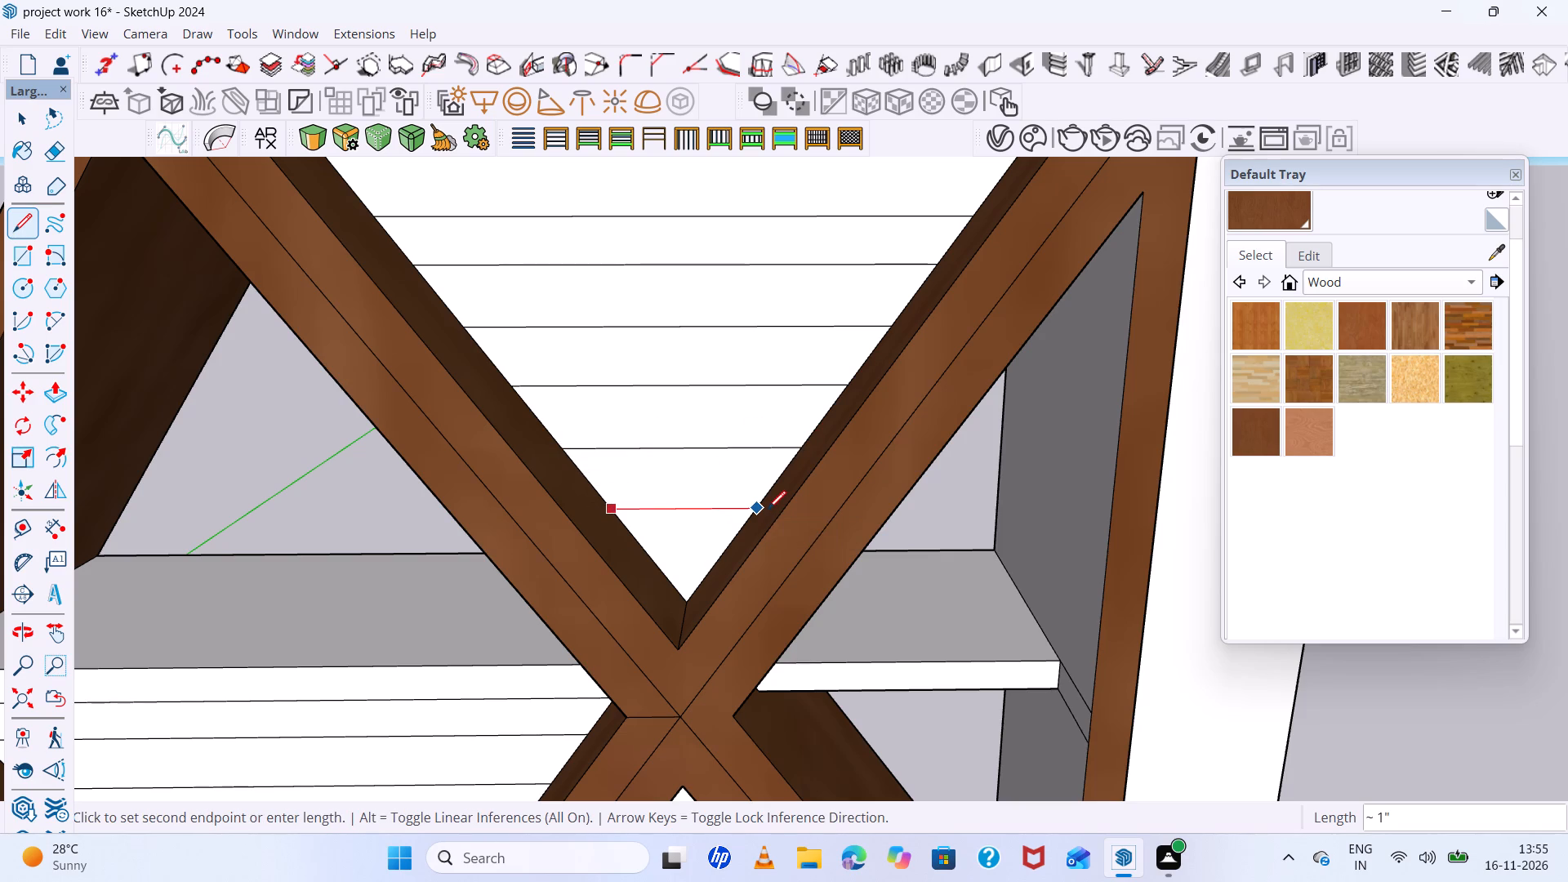
scroll(691, 414, down, 20)
scroll(691, 414, down, 8)
middle_drag(813, 448, 835, 315)
scroll(813, 398, up, 11)
middle_drag(813, 394, 768, 390)
key(space)
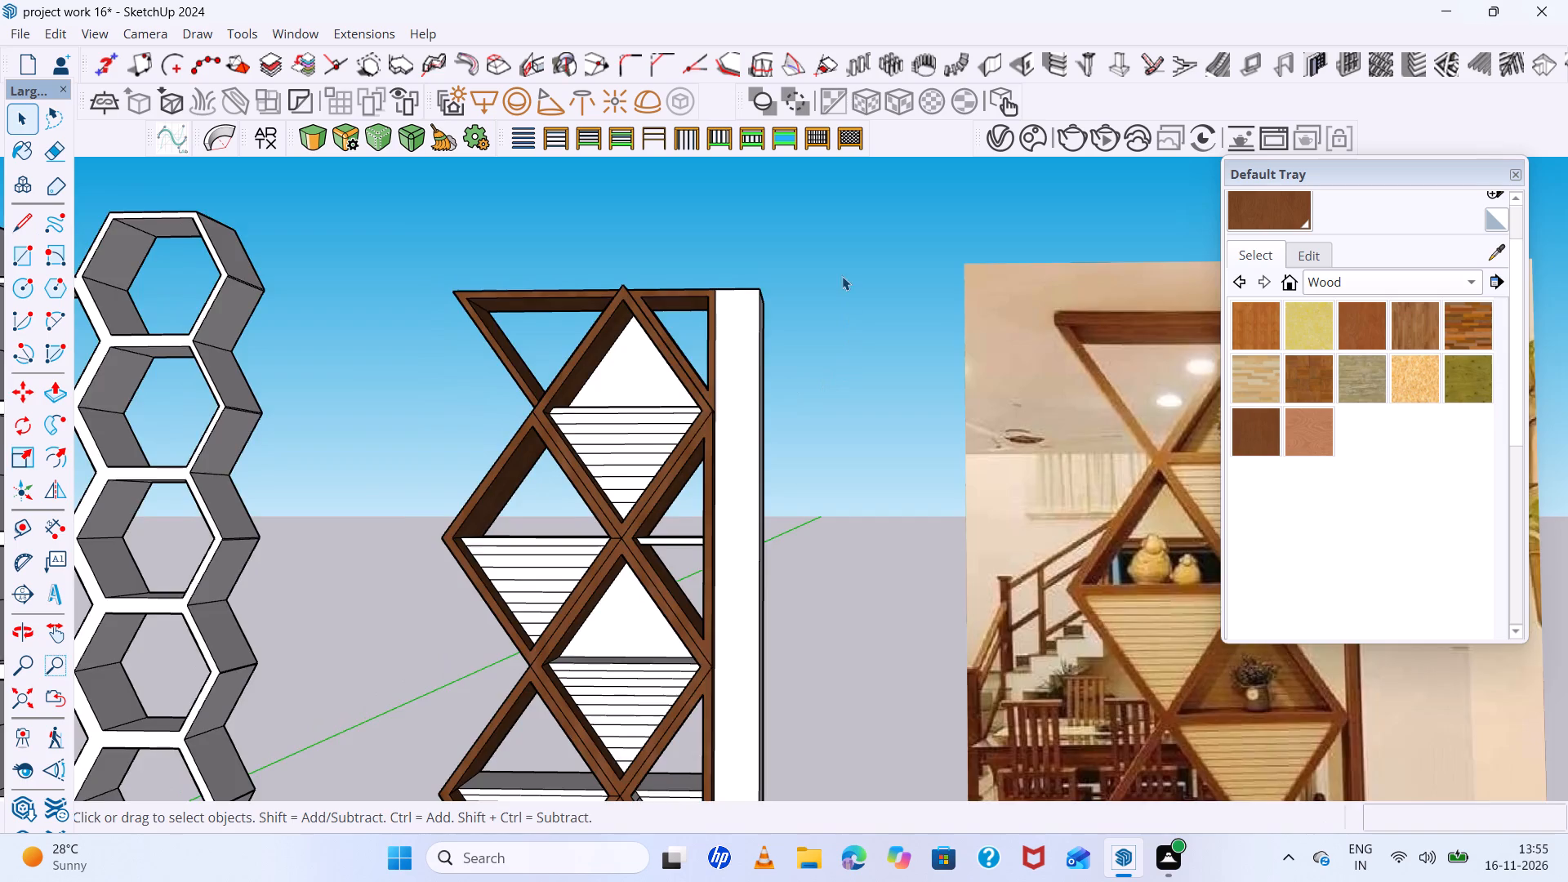
Check the slatted panel finish in the reference photo and switch the materials collection to Colors.
scroll(842, 276, down, 7)
middle_drag(1044, 533, 1047, 625)
scroll(1053, 603, down, 1)
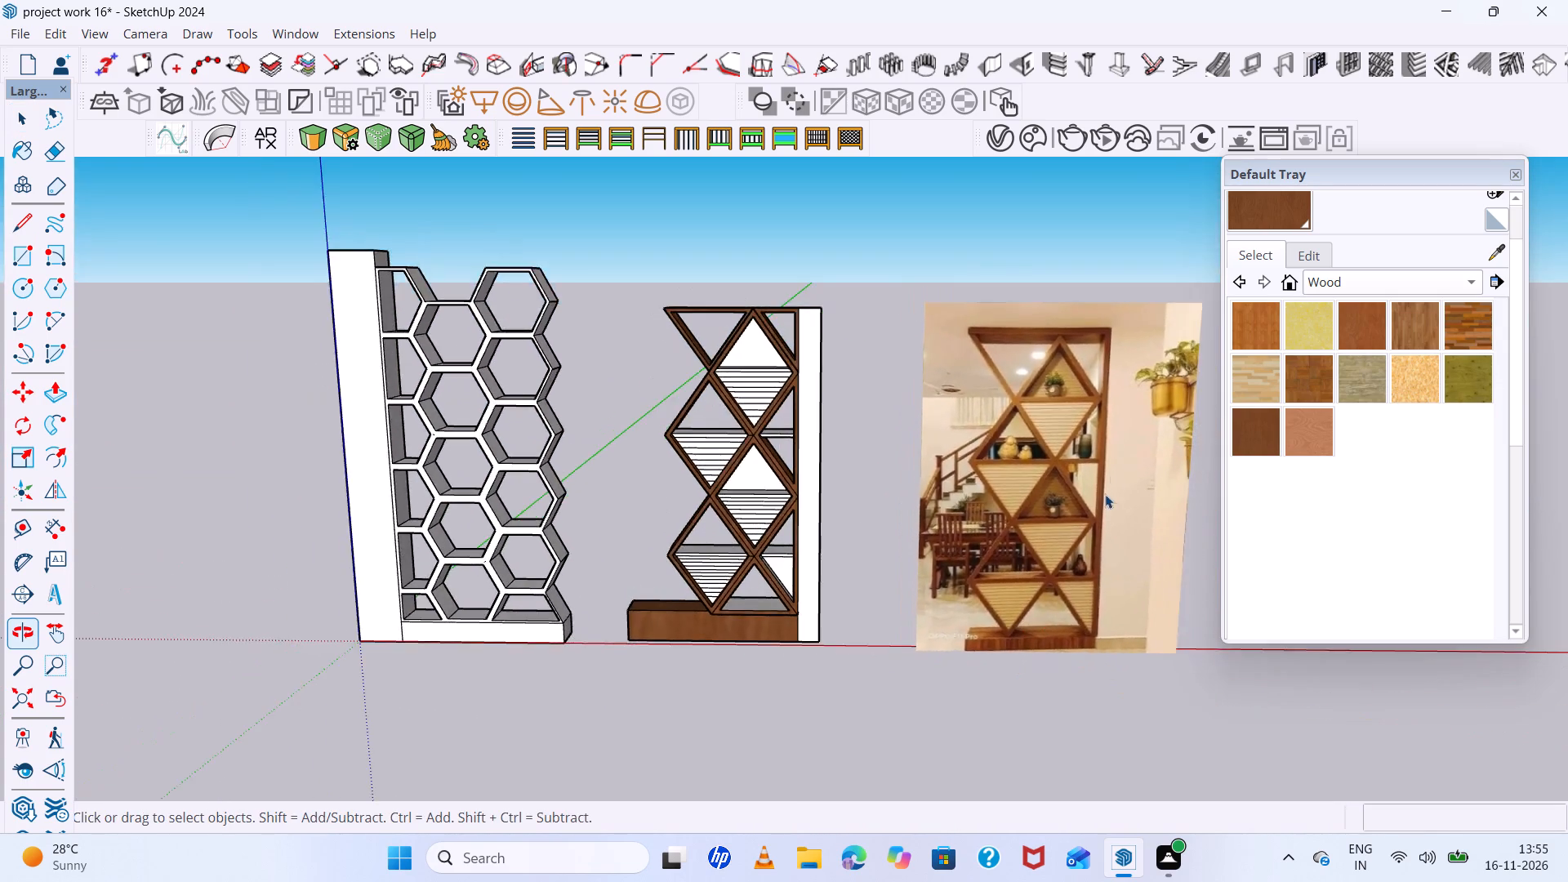
scroll(1111, 466, up, 13)
scroll(1065, 374, up, 5)
scroll(1063, 372, down, 6)
scroll(1284, 401, up, 1)
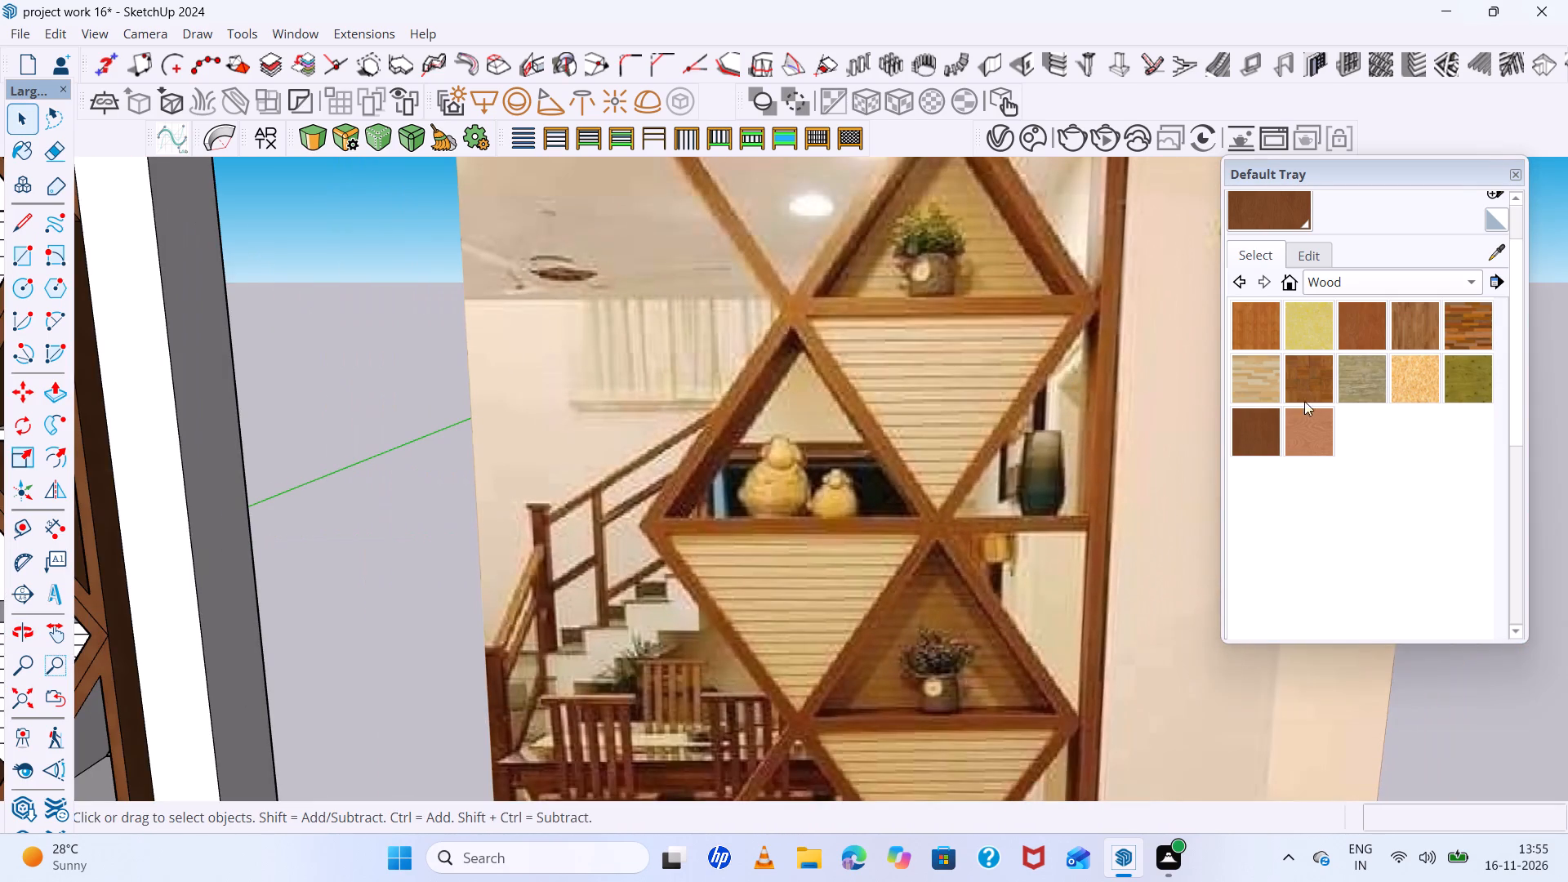
scroll(1304, 401, up, 3)
click(1396, 279)
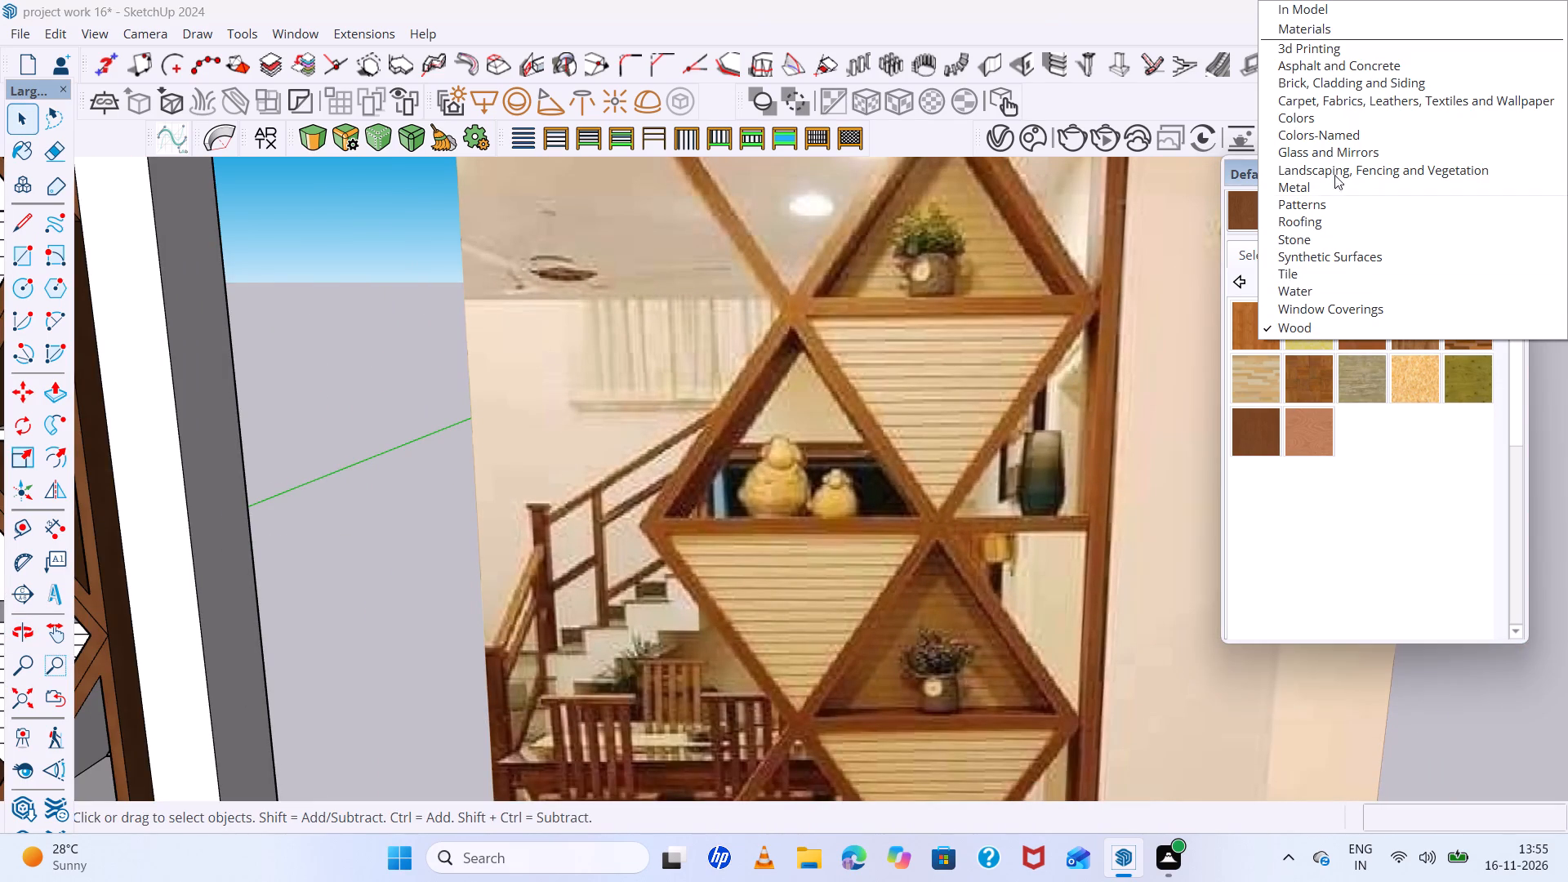
click(1328, 120)
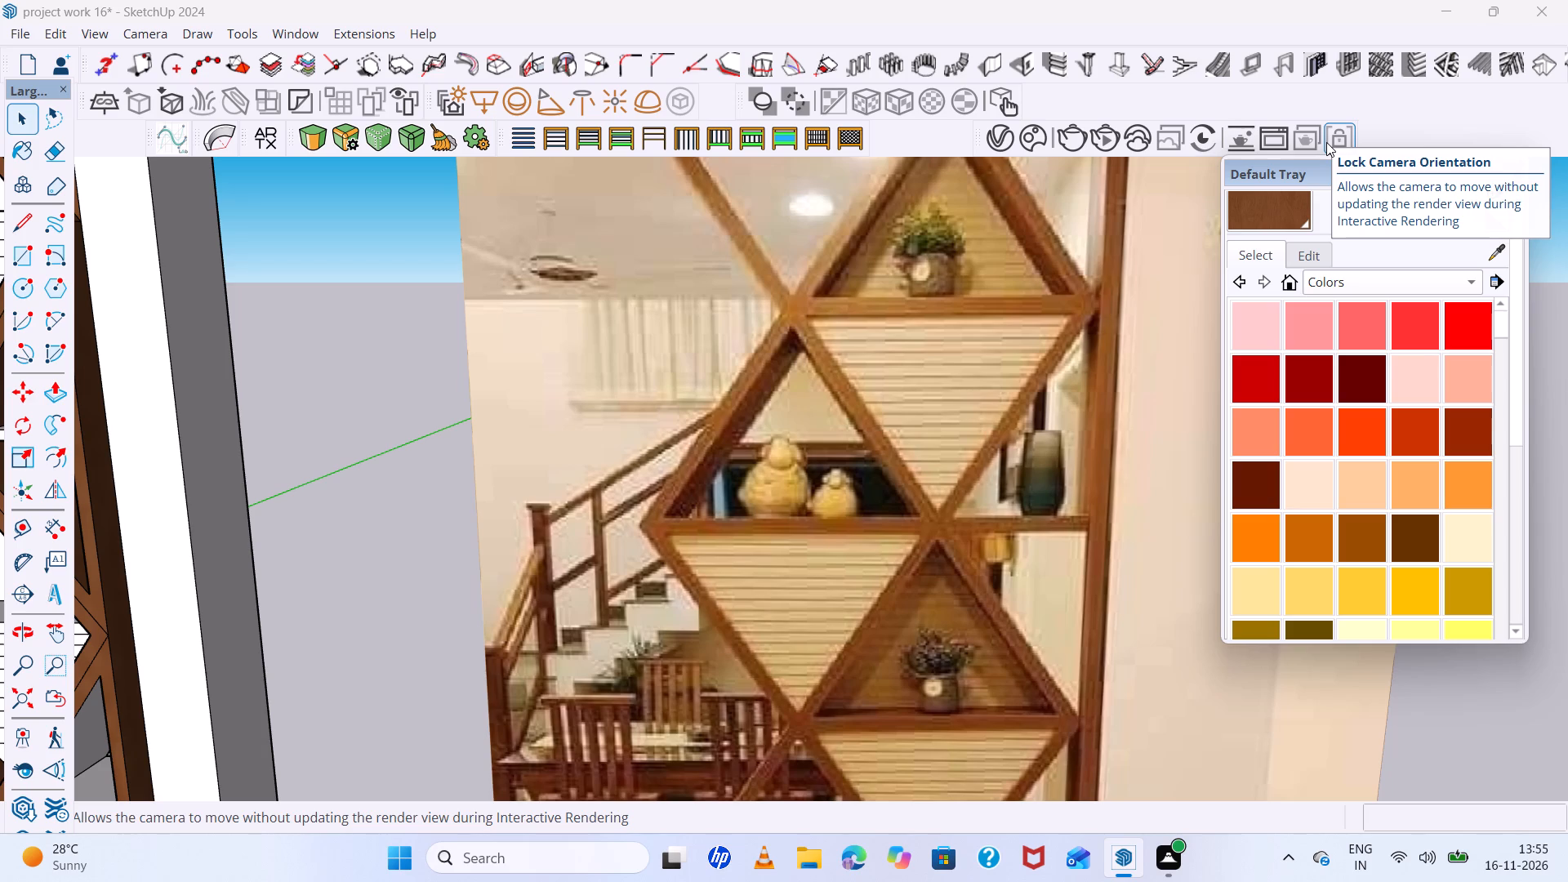
scroll(1066, 163, down, 1)
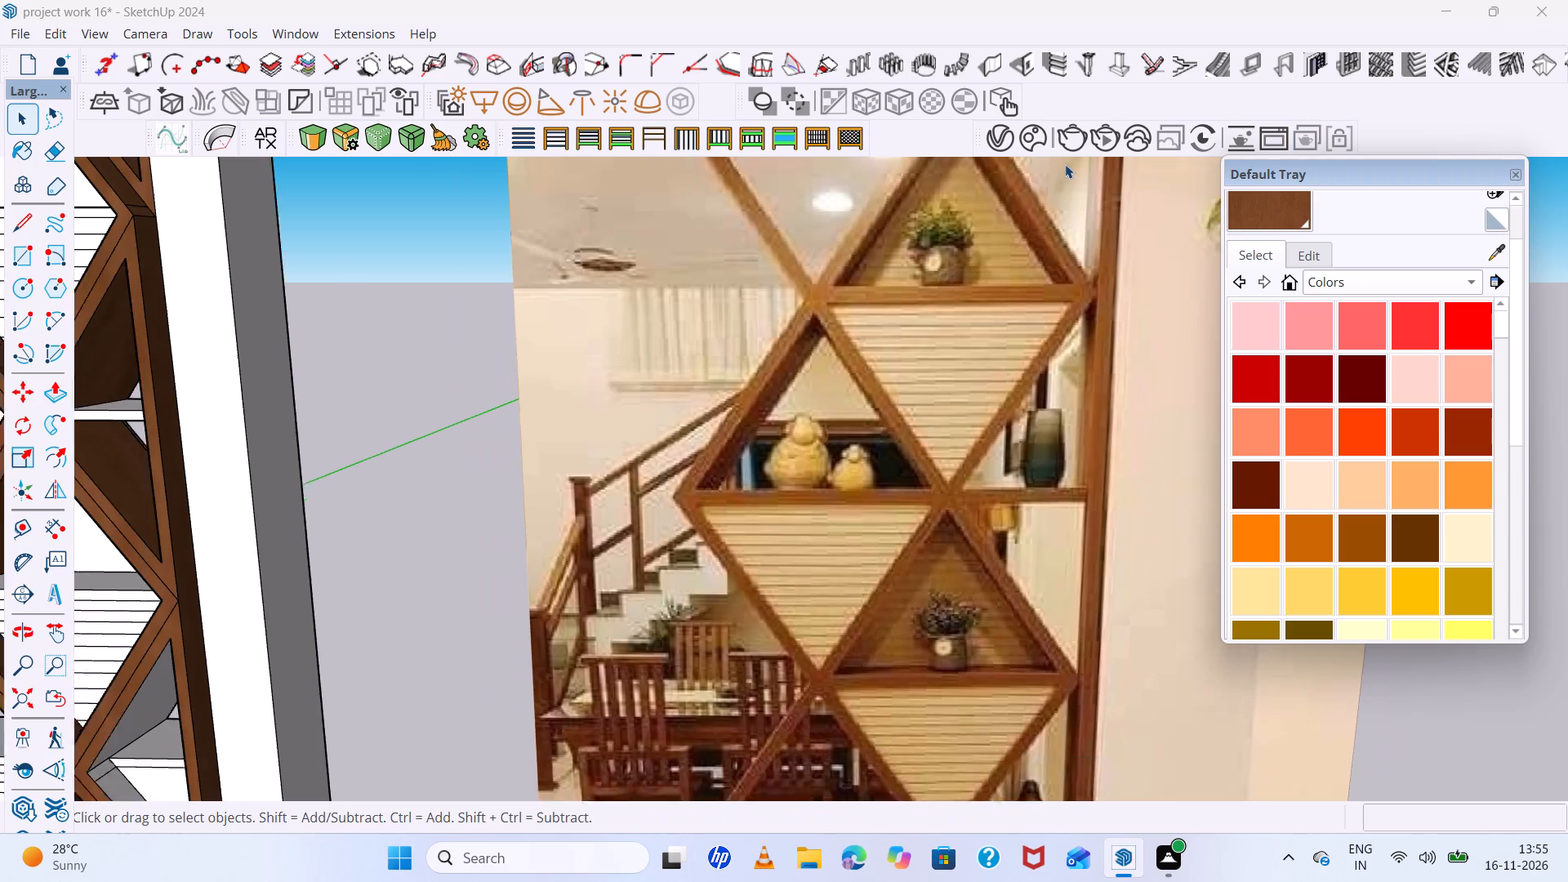
scroll(1065, 164, down, 1)
scroll(913, 250, down, 13)
middle_drag(678, 369, 866, 413)
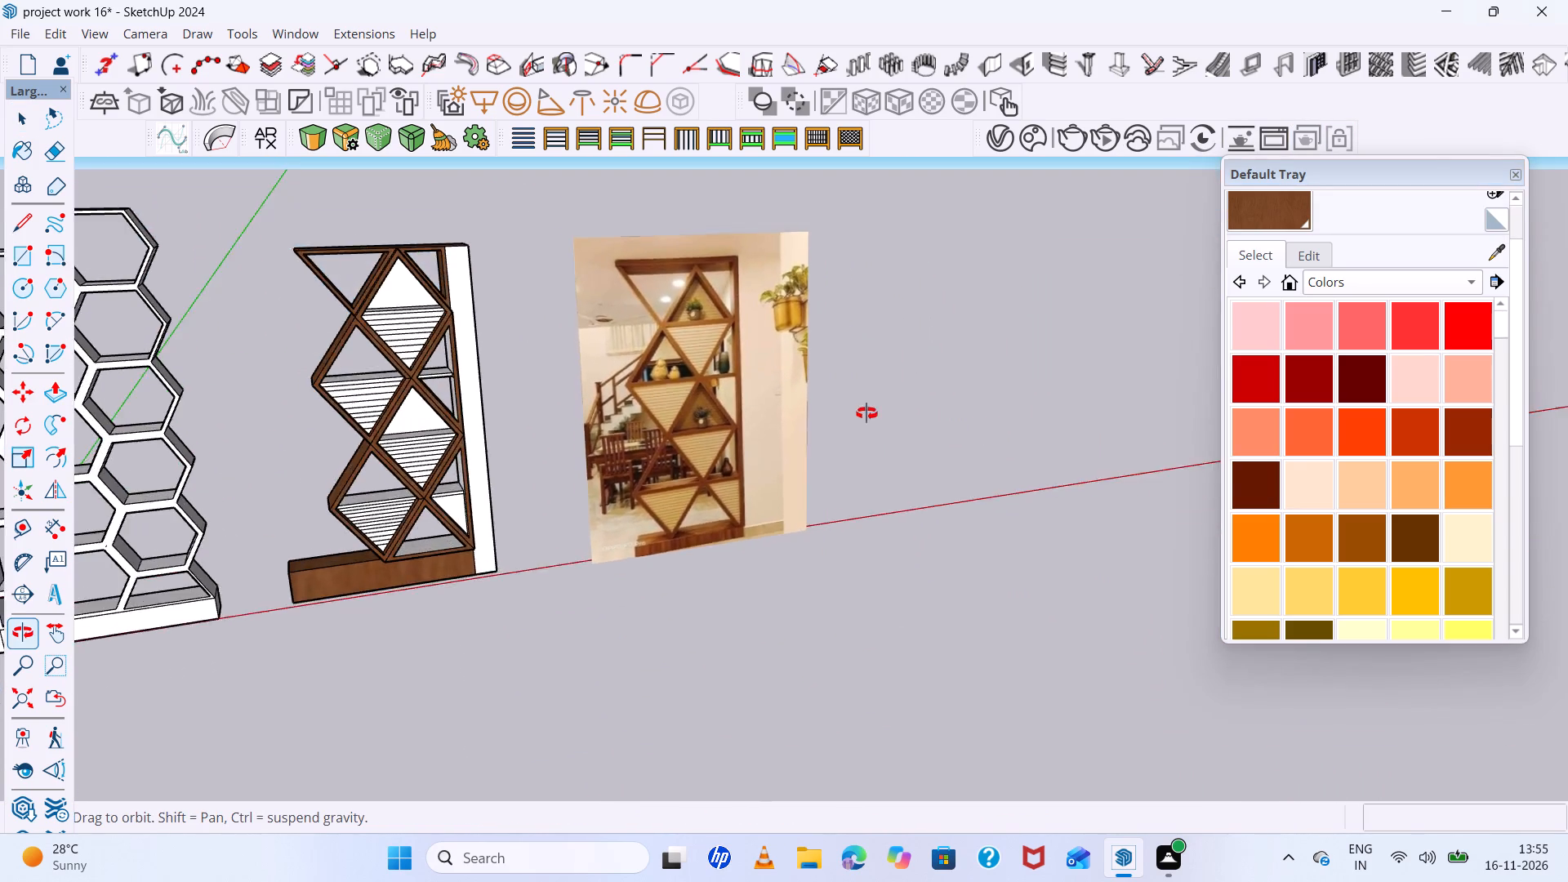
Compare the partition's triangular slatted panels with the panels in the reference photo from several angles.
middle_drag(866, 413, 706, 376)
scroll(902, 382, down, 6)
scroll(478, 307, up, 5)
middle_drag(612, 377, 1000, 367)
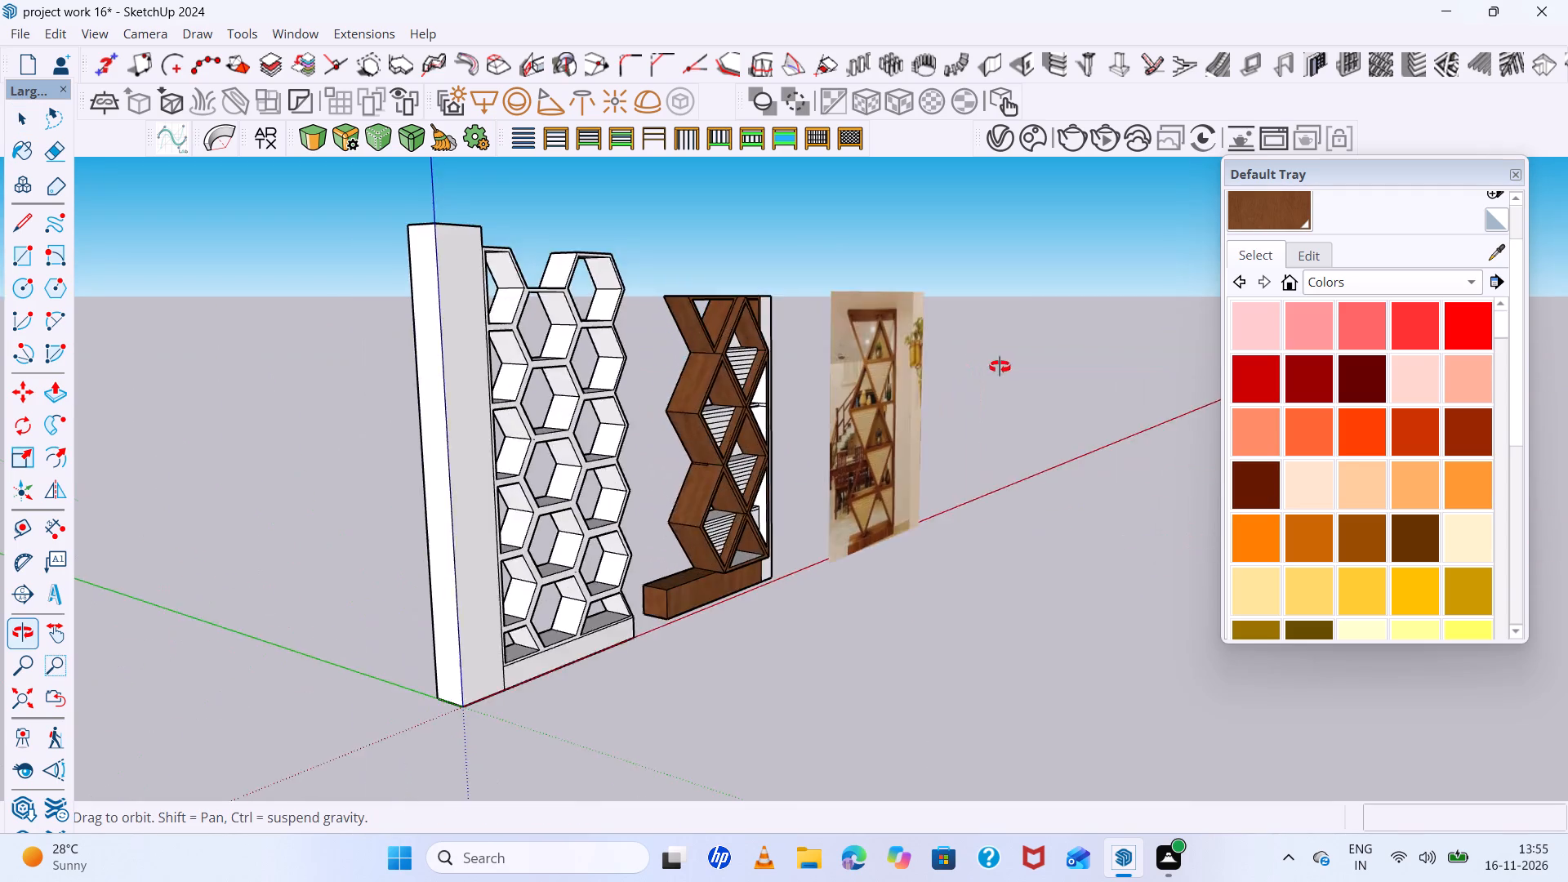
middle_drag(1000, 367, 698, 372)
scroll(690, 332, down, 5)
middle_drag(731, 382, 657, 317)
scroll(938, 394, up, 6)
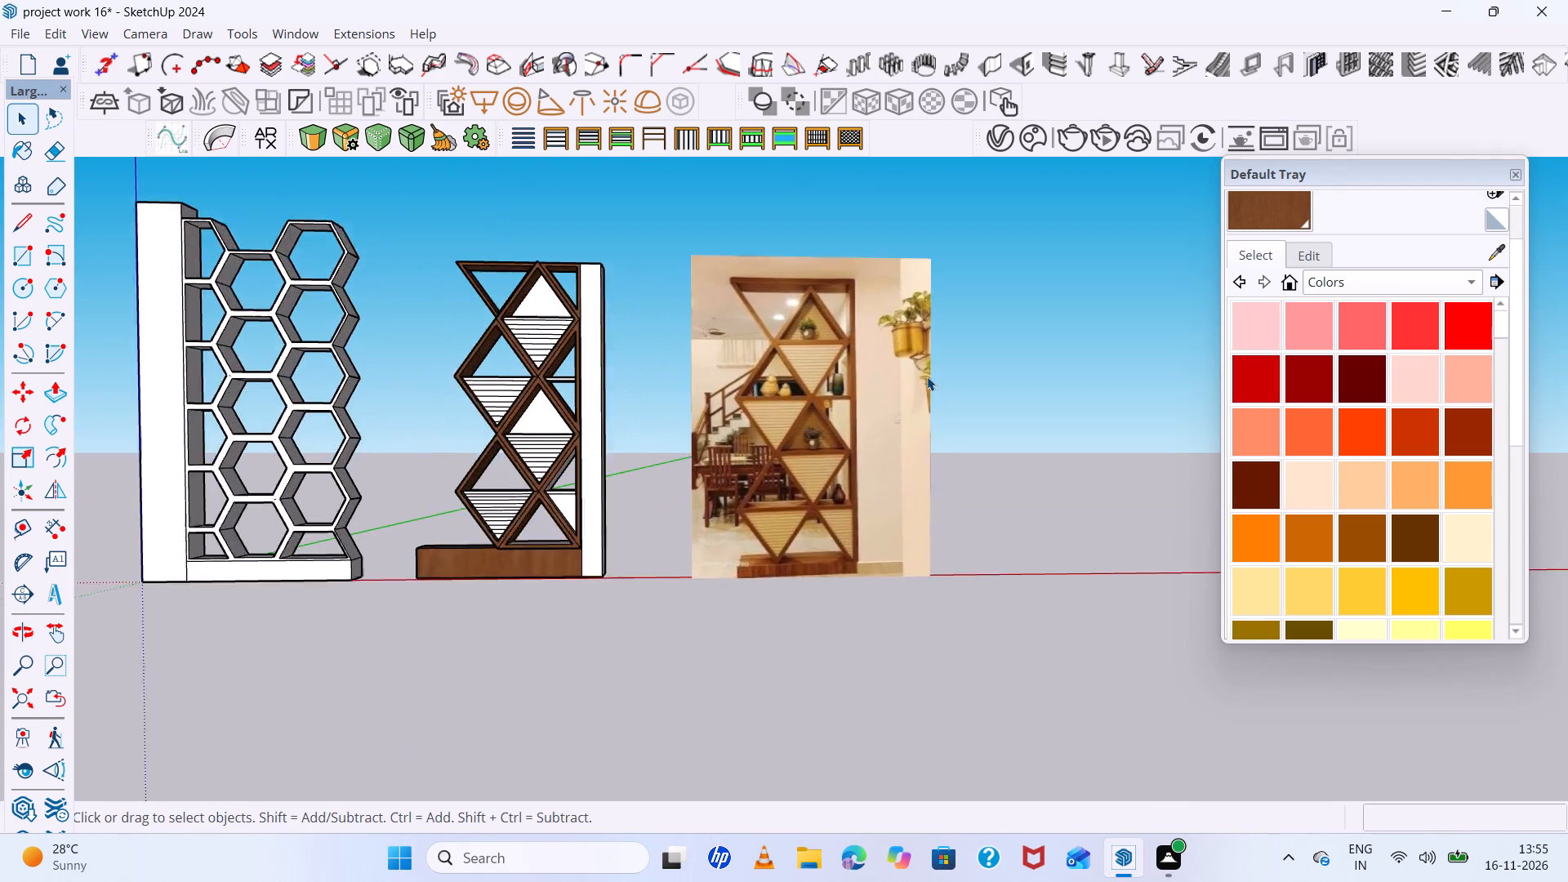
scroll(927, 376, up, 2)
middle_drag(924, 376, 928, 399)
key(space)
scroll(928, 398, down, 4)
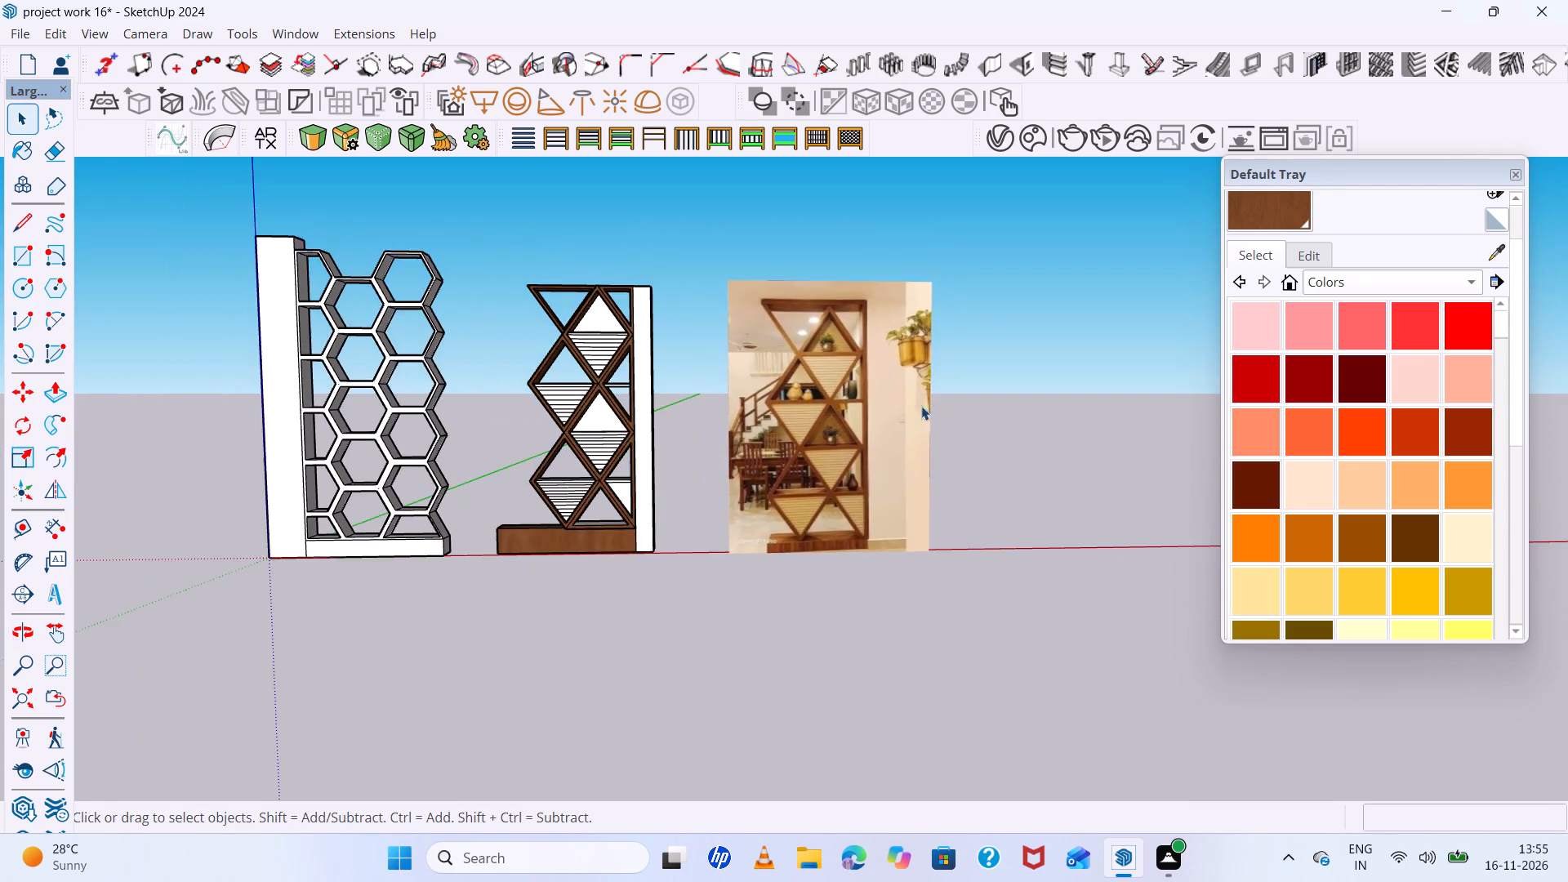
scroll(753, 561, up, 4)
scroll(562, 532, up, 4)
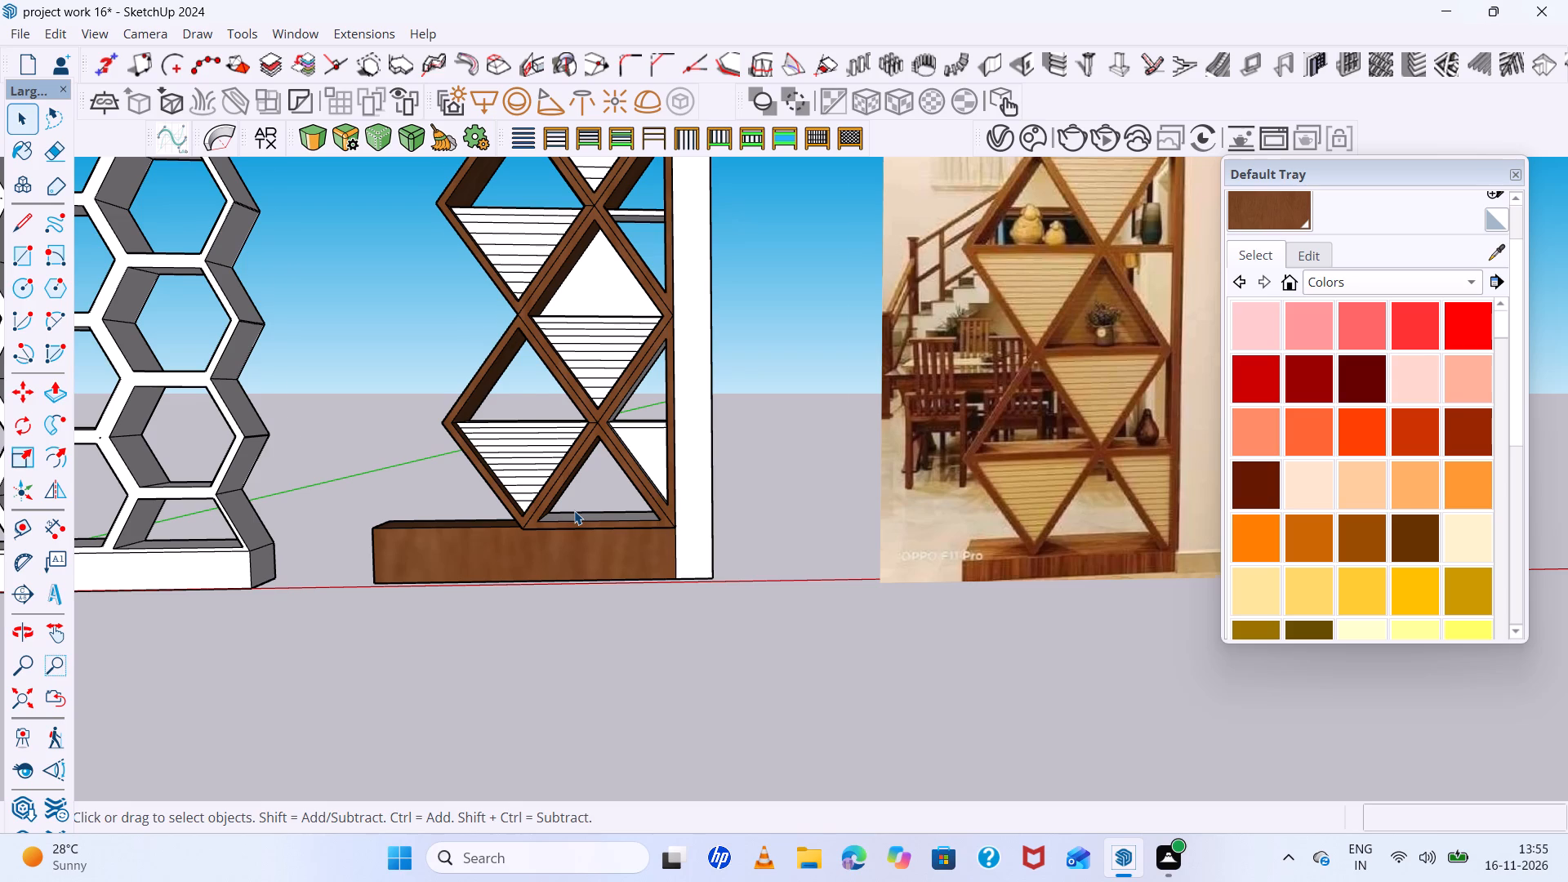
scroll(574, 510, down, 1)
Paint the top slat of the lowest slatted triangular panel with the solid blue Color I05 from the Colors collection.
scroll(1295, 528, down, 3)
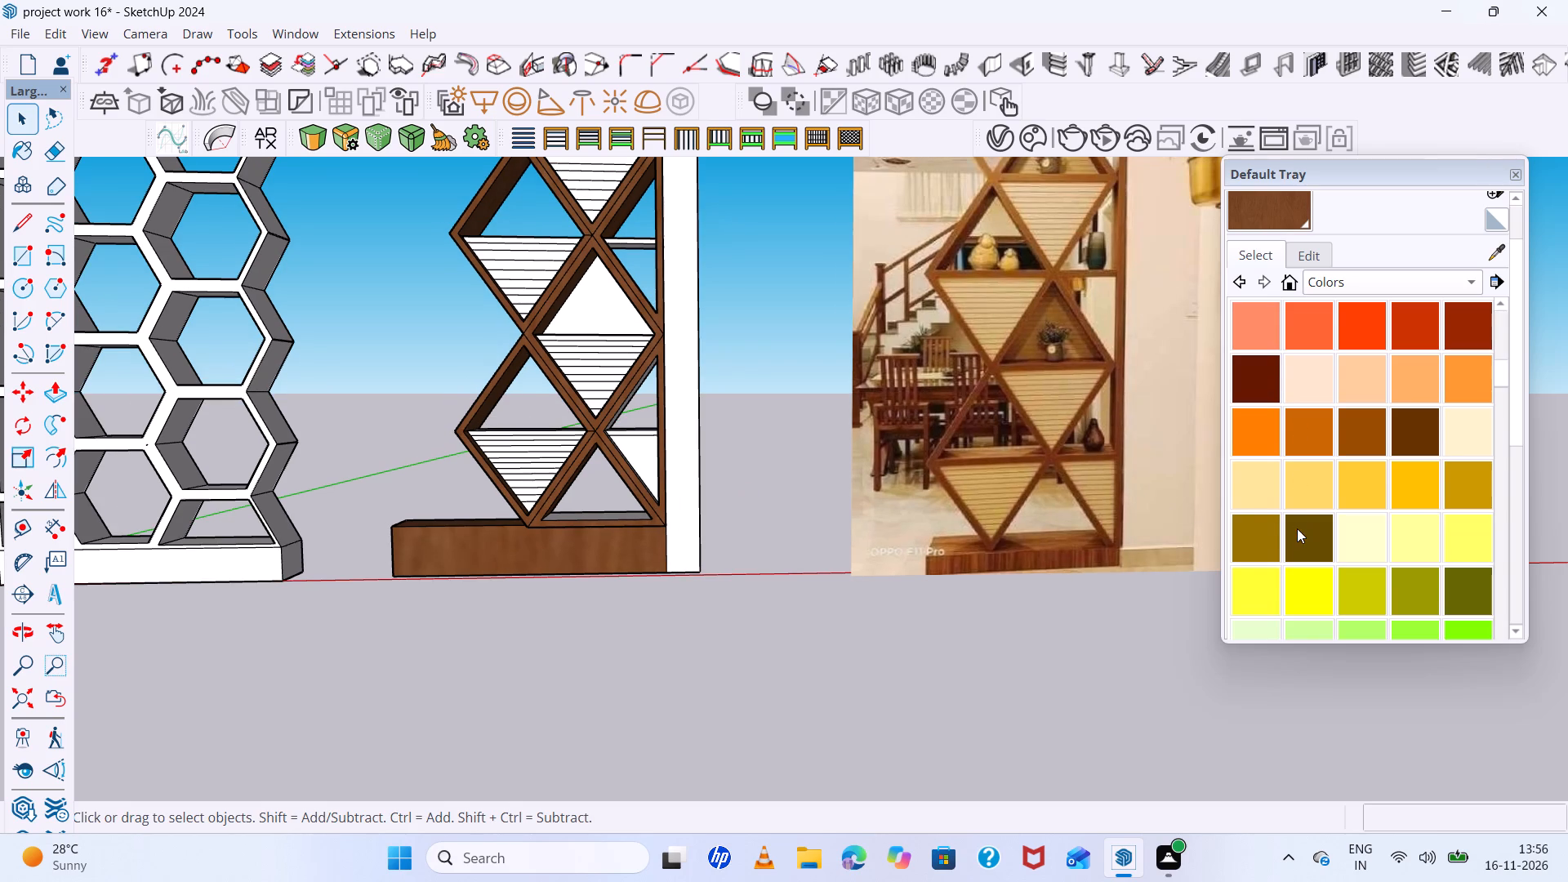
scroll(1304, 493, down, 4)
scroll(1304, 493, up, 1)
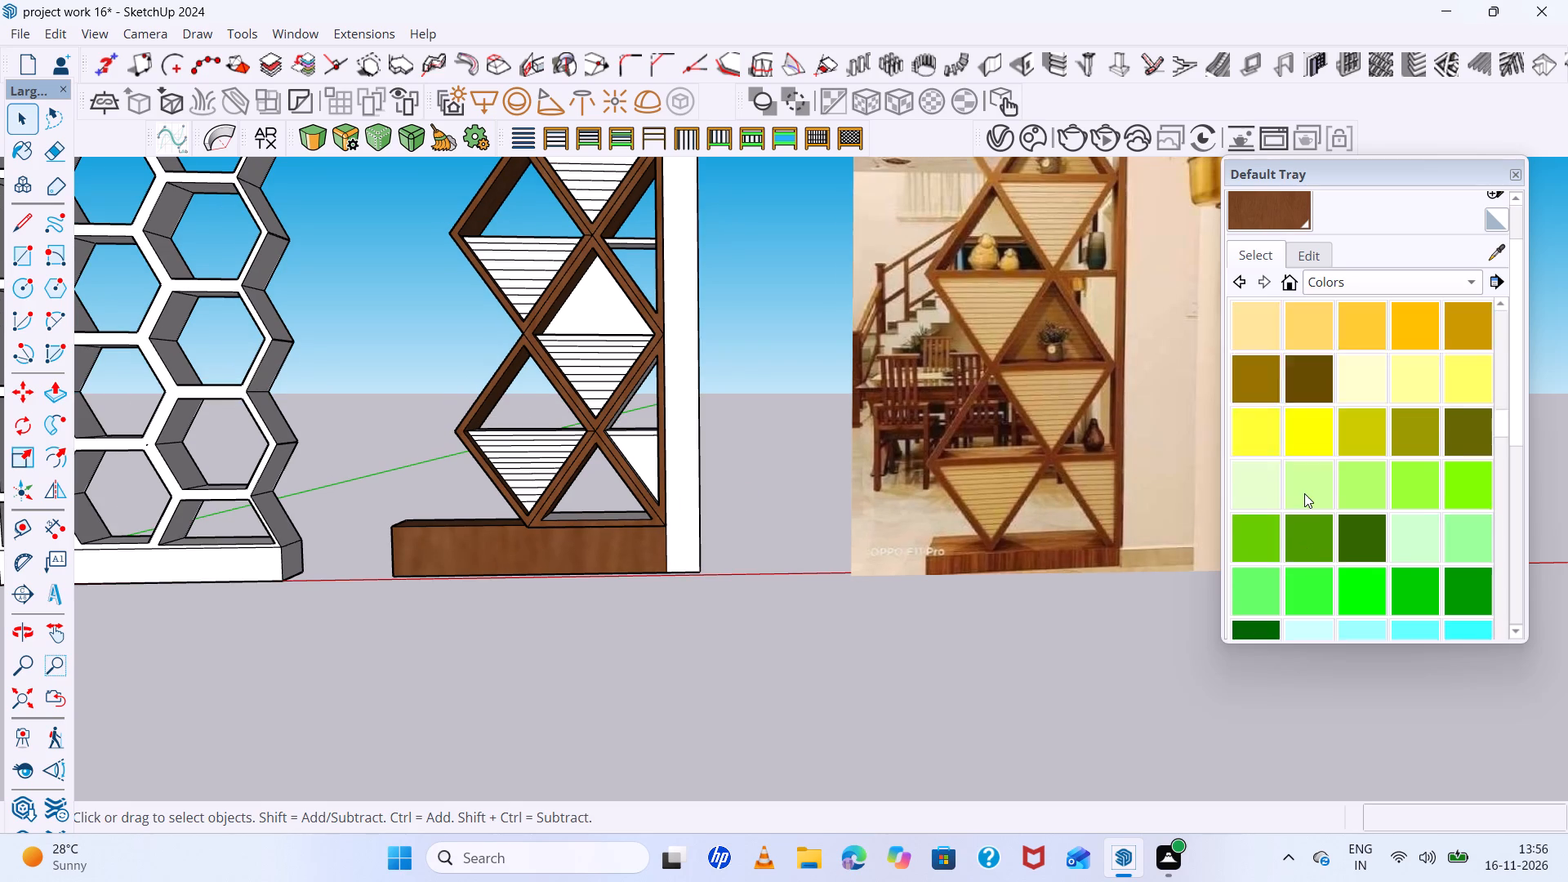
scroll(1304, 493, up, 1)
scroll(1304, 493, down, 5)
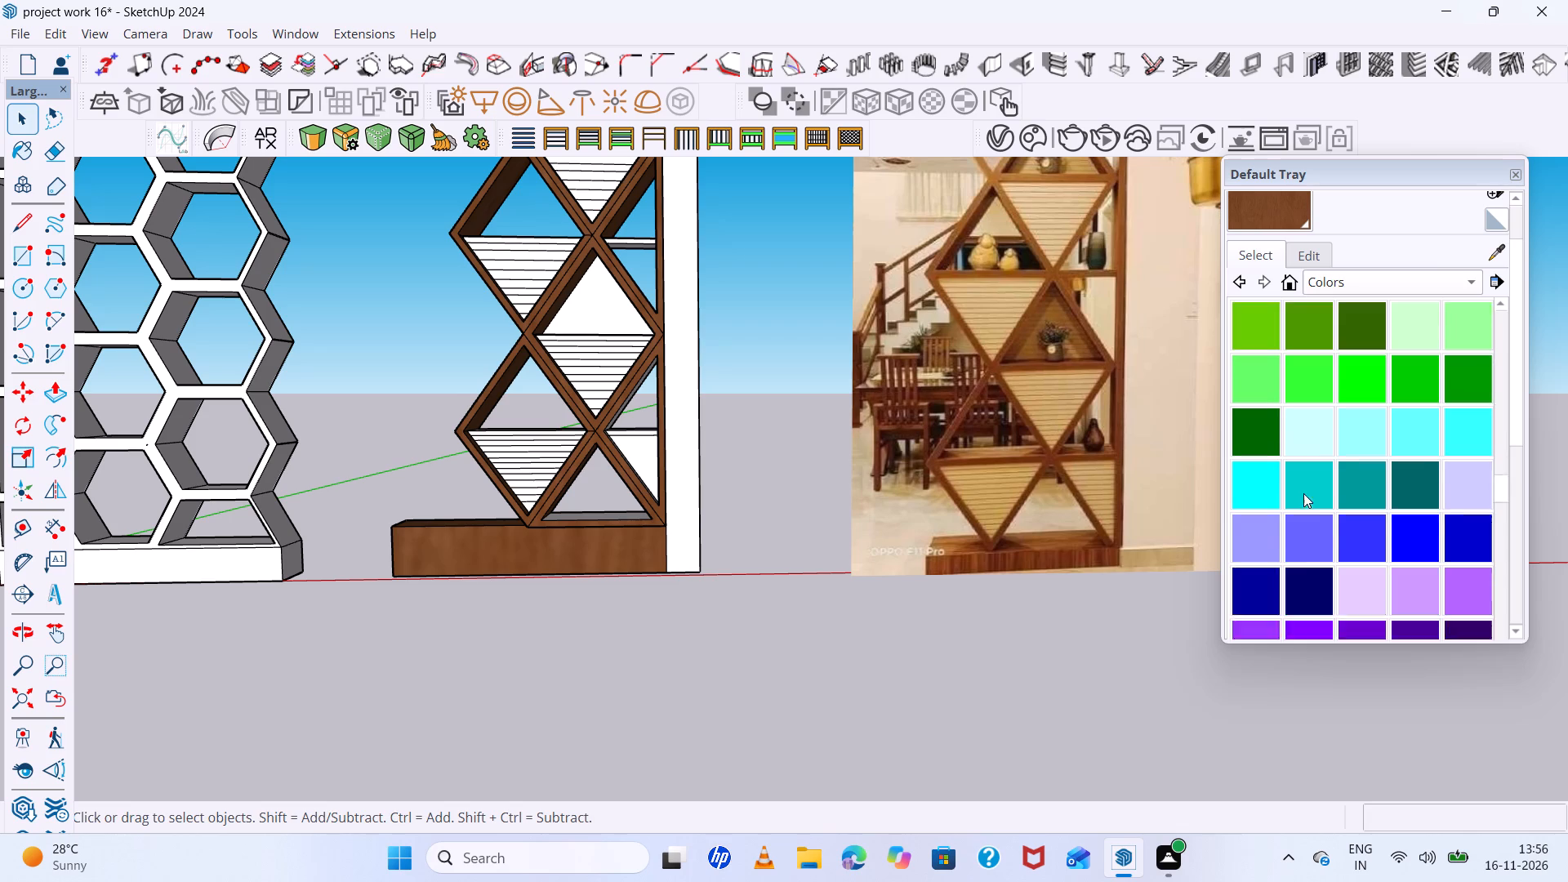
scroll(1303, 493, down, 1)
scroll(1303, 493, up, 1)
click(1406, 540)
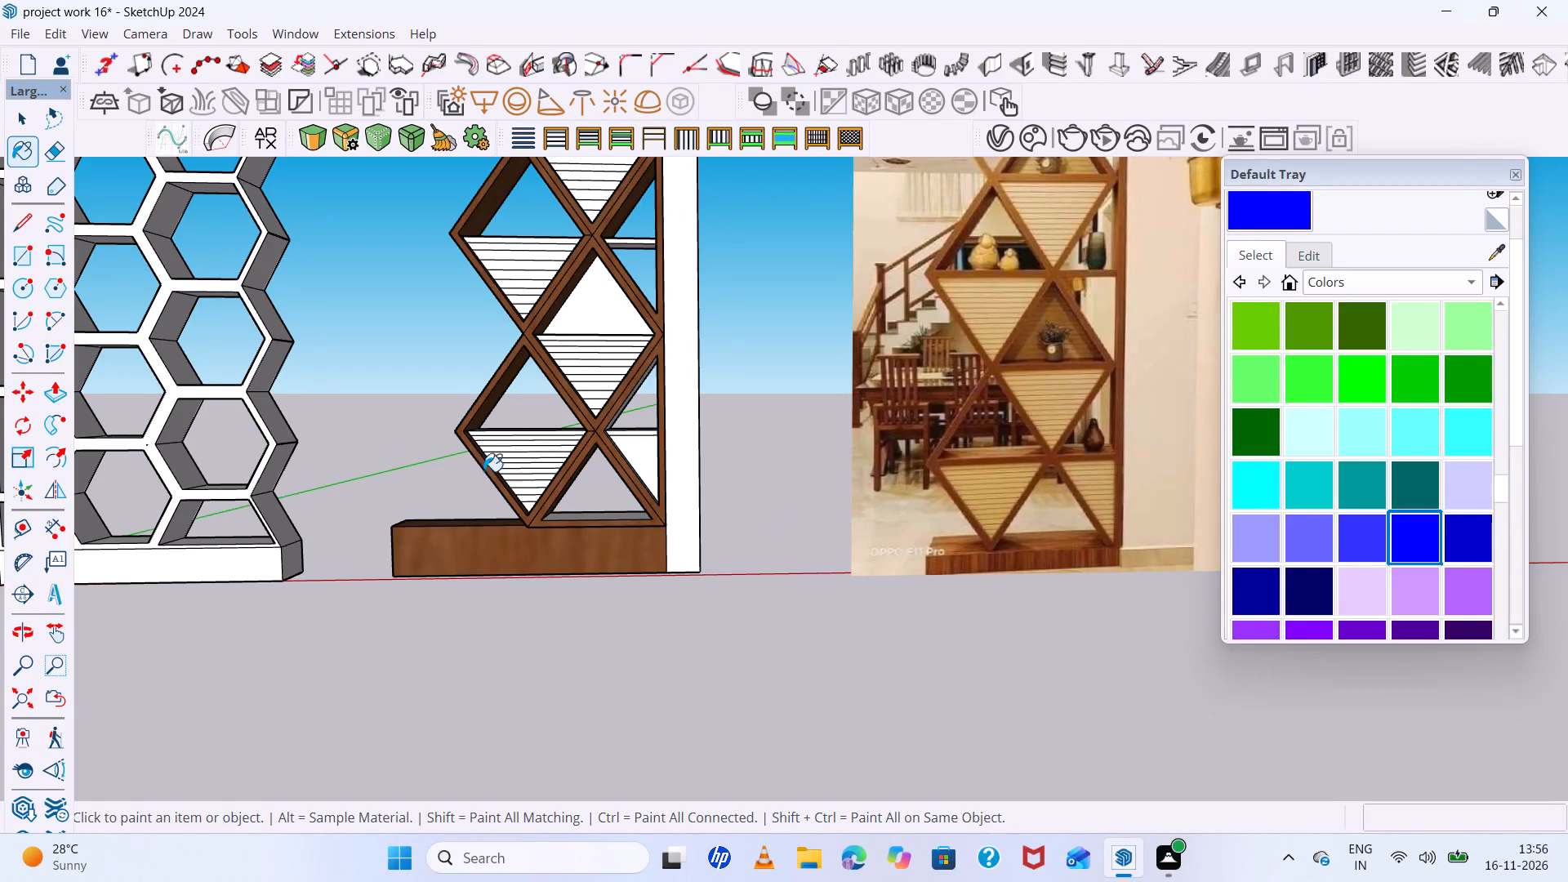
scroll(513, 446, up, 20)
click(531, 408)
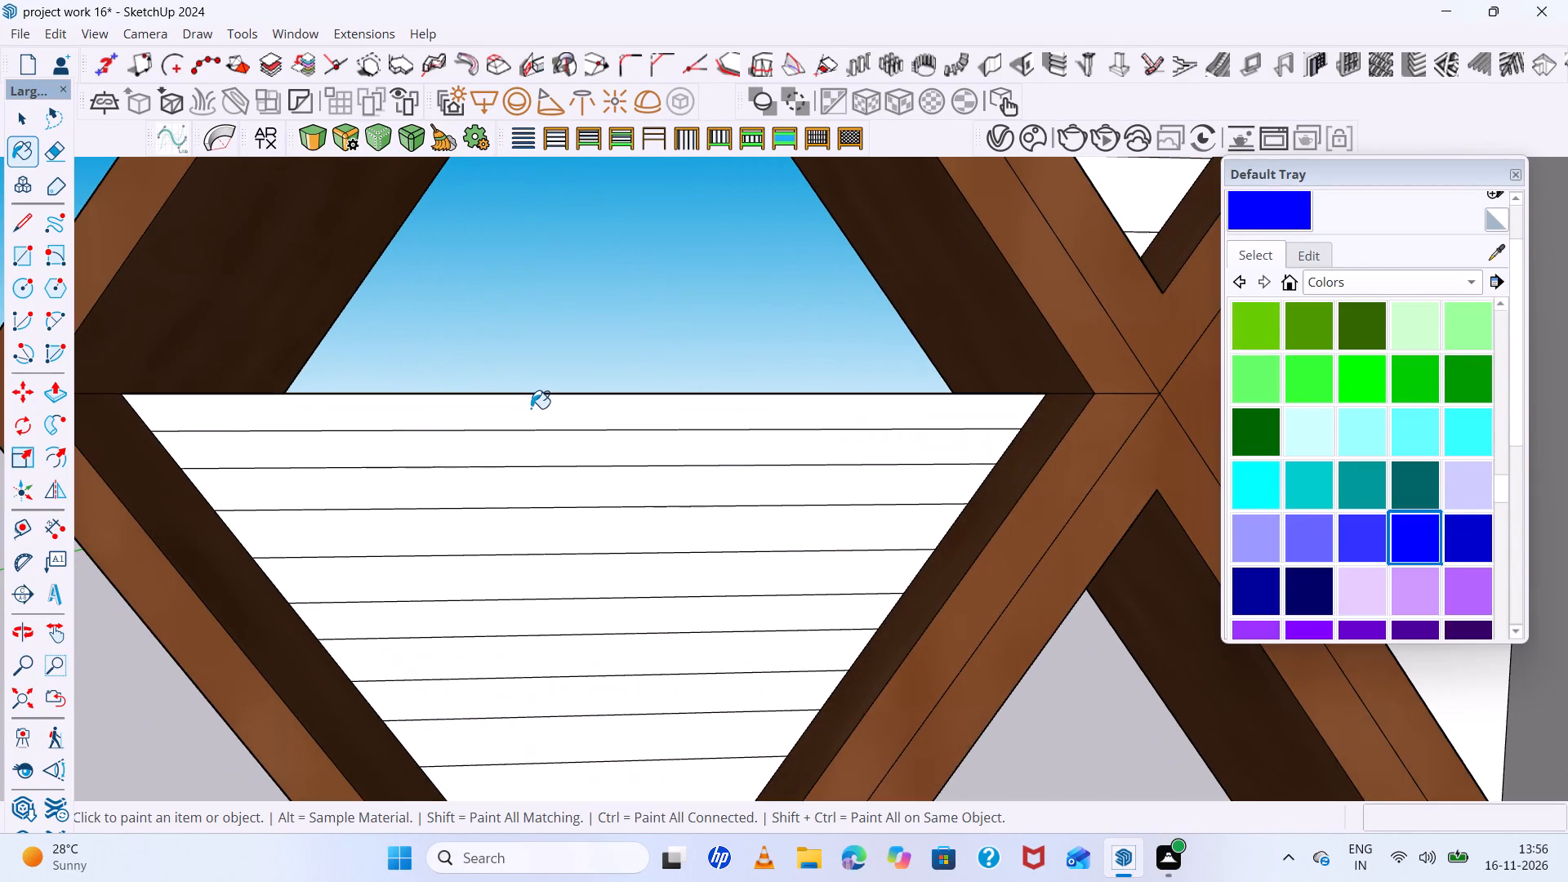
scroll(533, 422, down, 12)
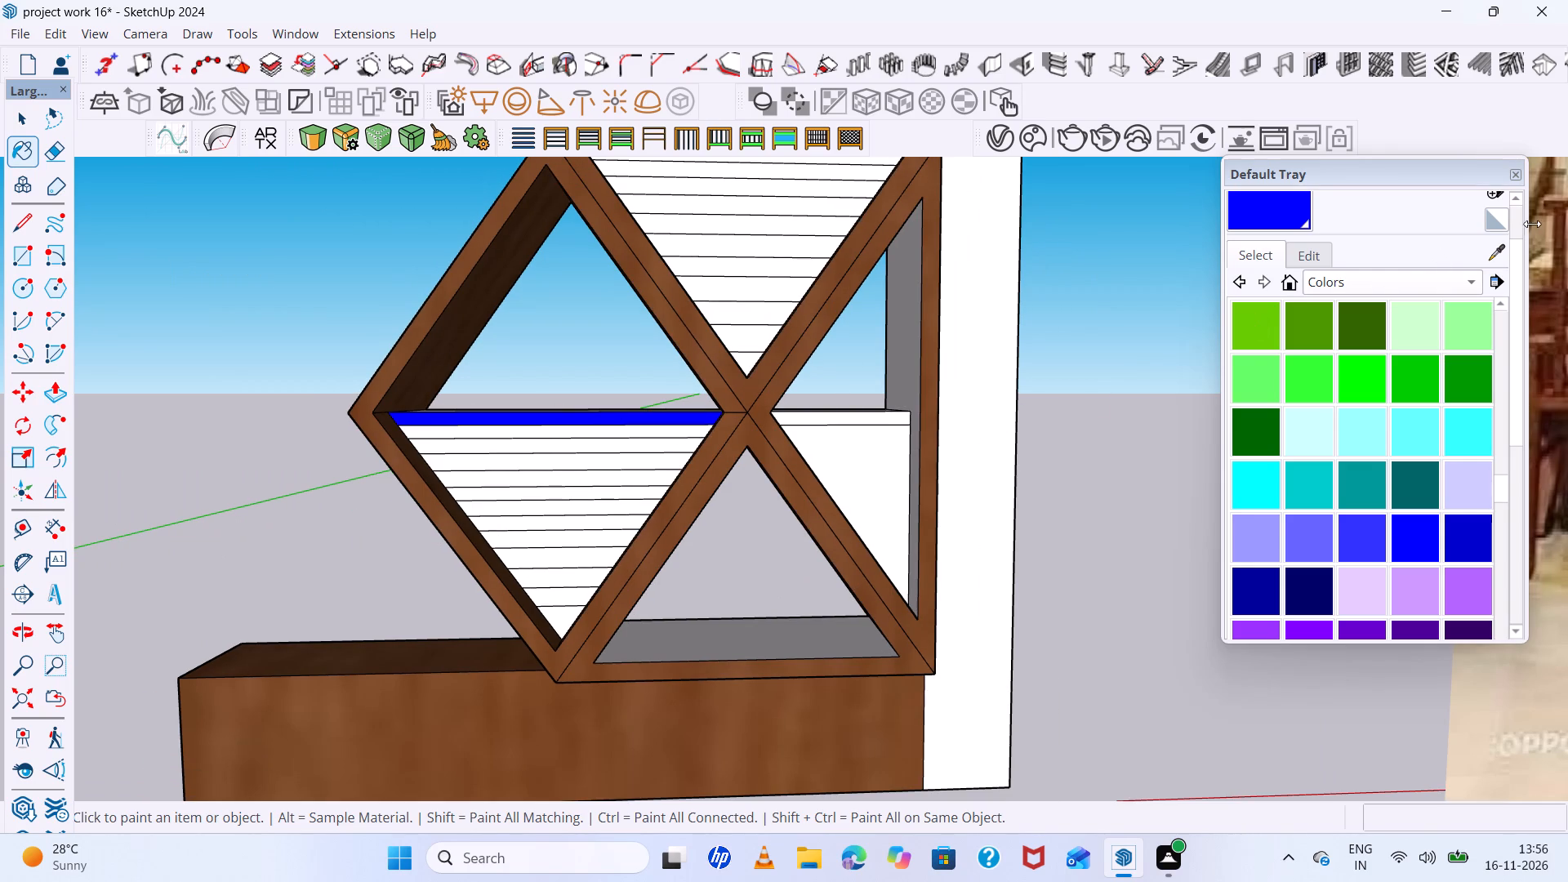
Create a new light beige material with RGB values 225, 196, 149 for the slatted panels.
scroll(1503, 223, up, 4)
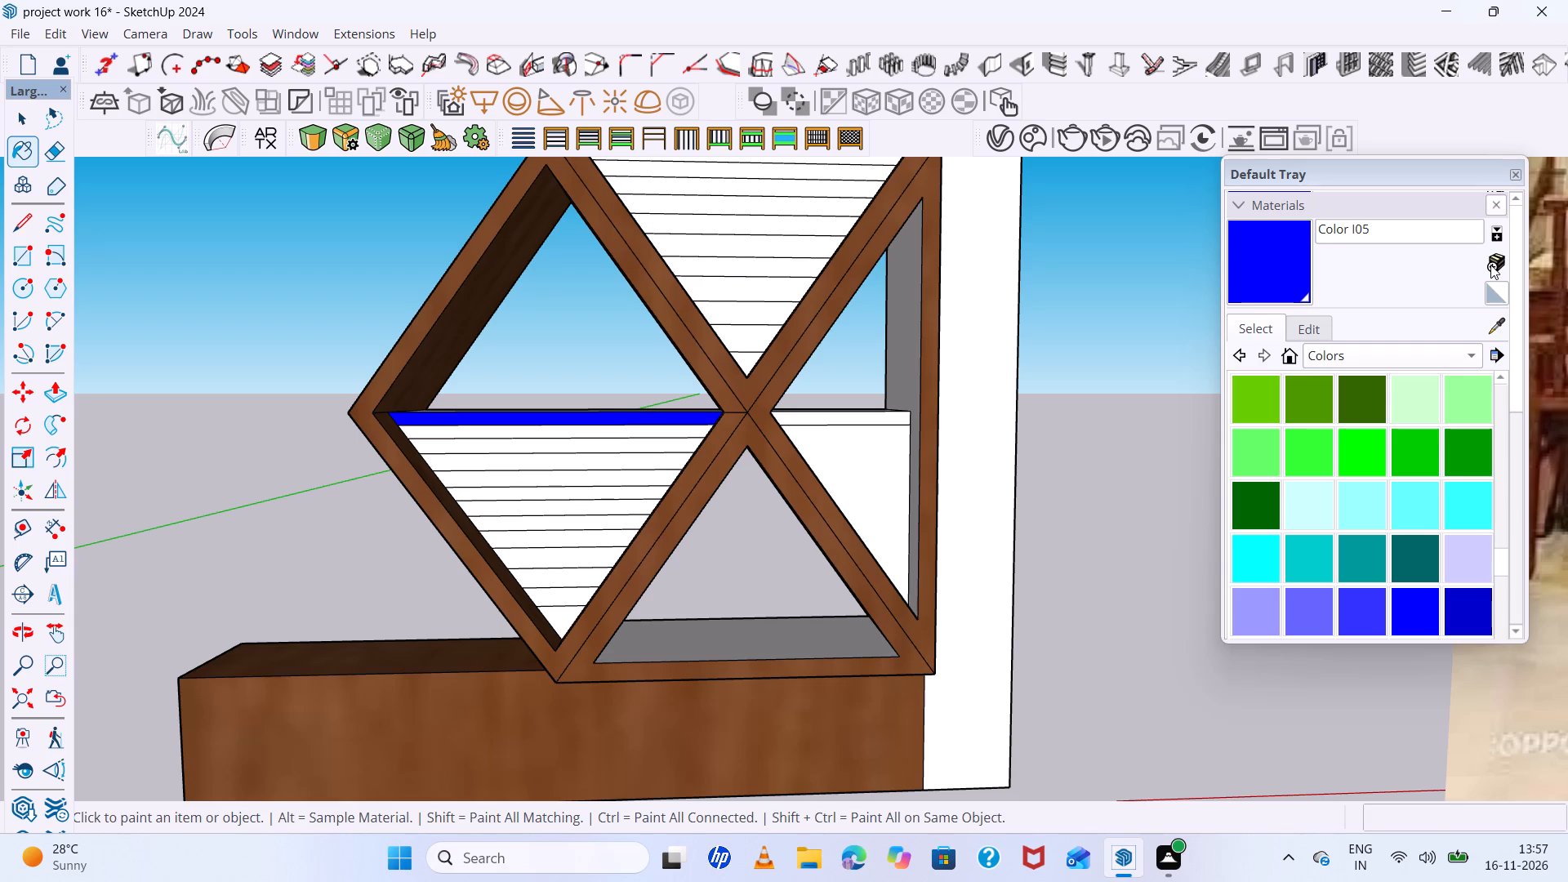
scroll(270, 265, up, 1)
scroll(362, 278, down, 2)
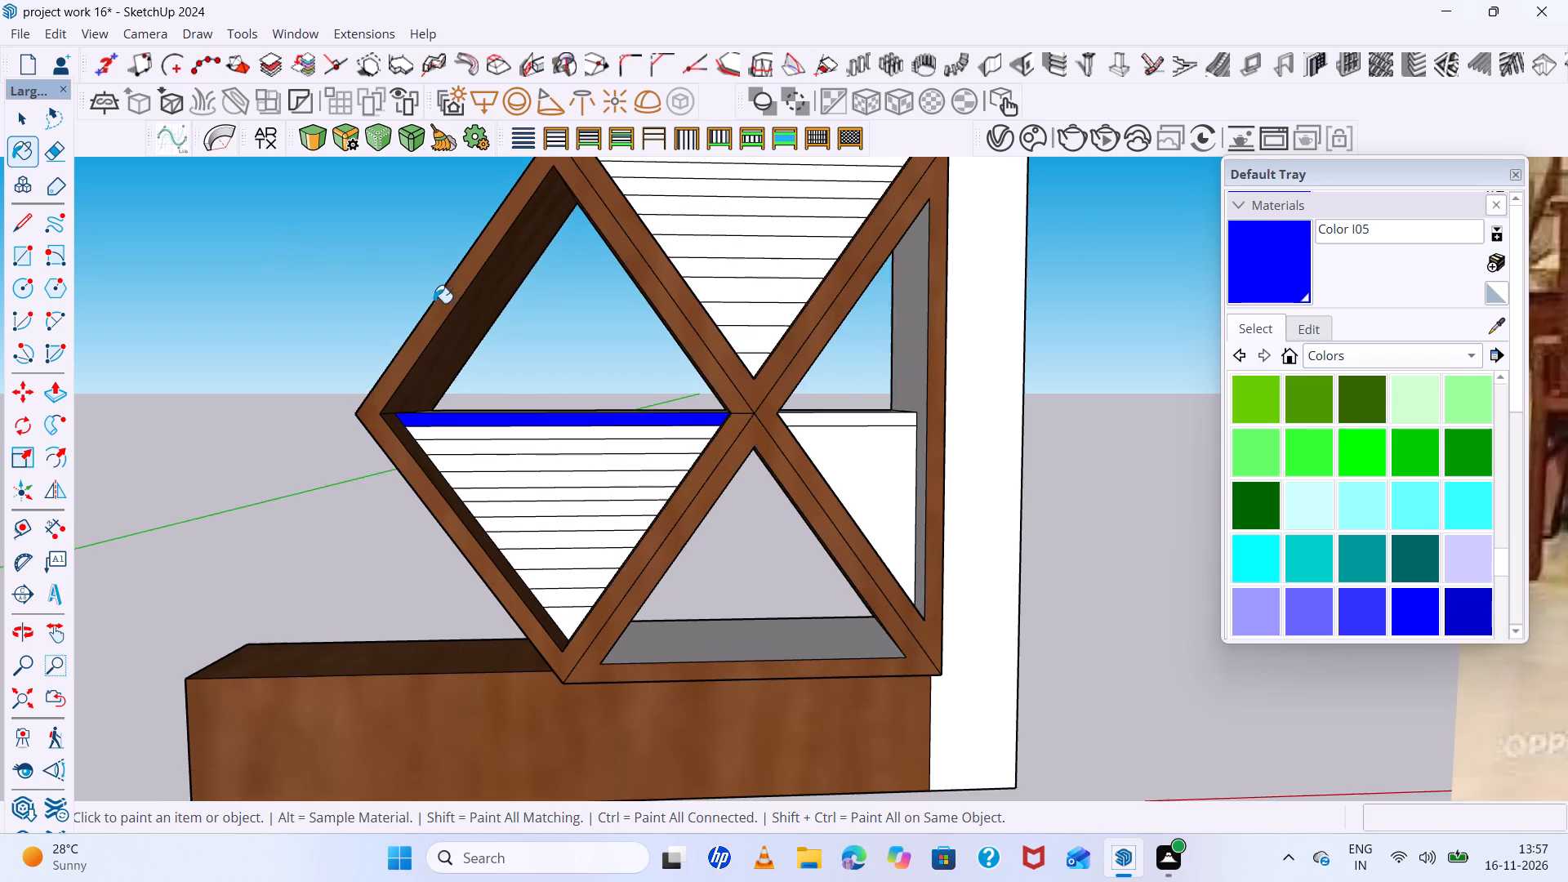
scroll(434, 303, down, 4)
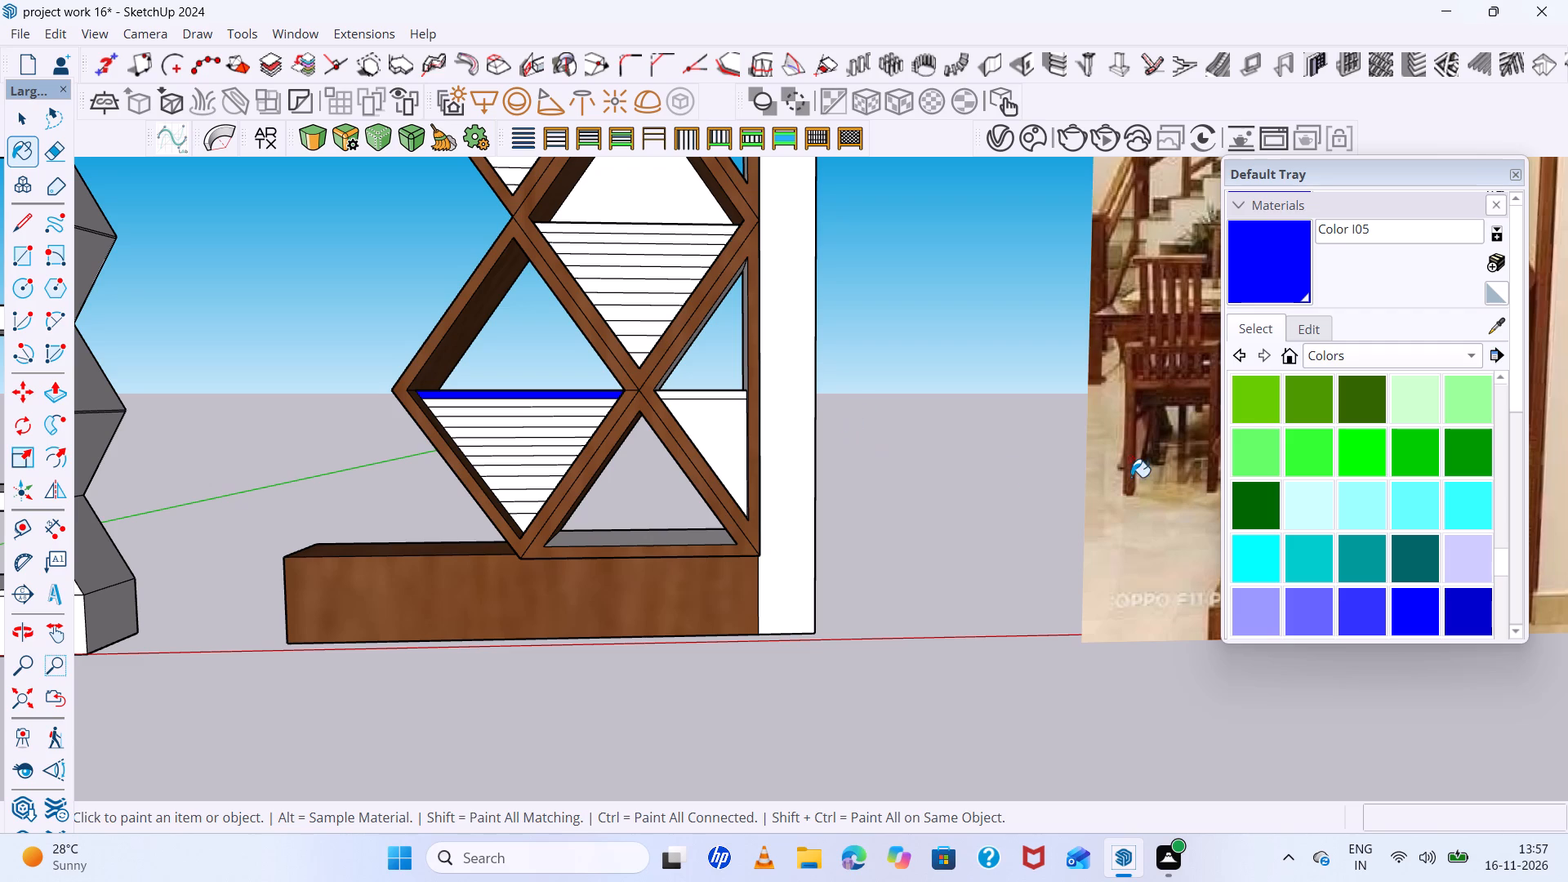
click(1502, 261)
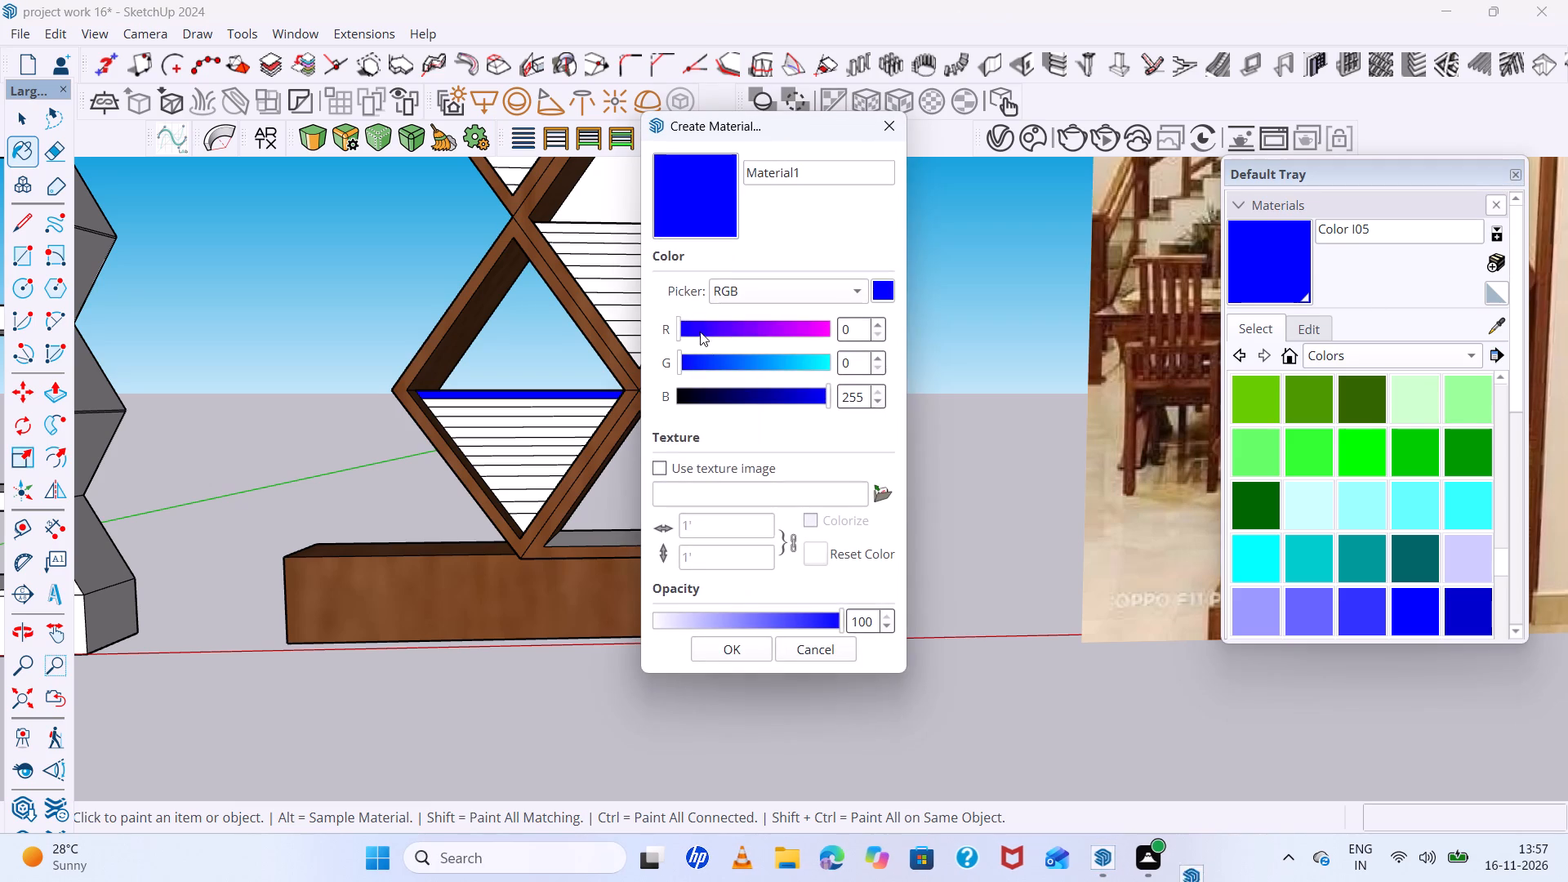
click(862, 323)
key(BackSpace)
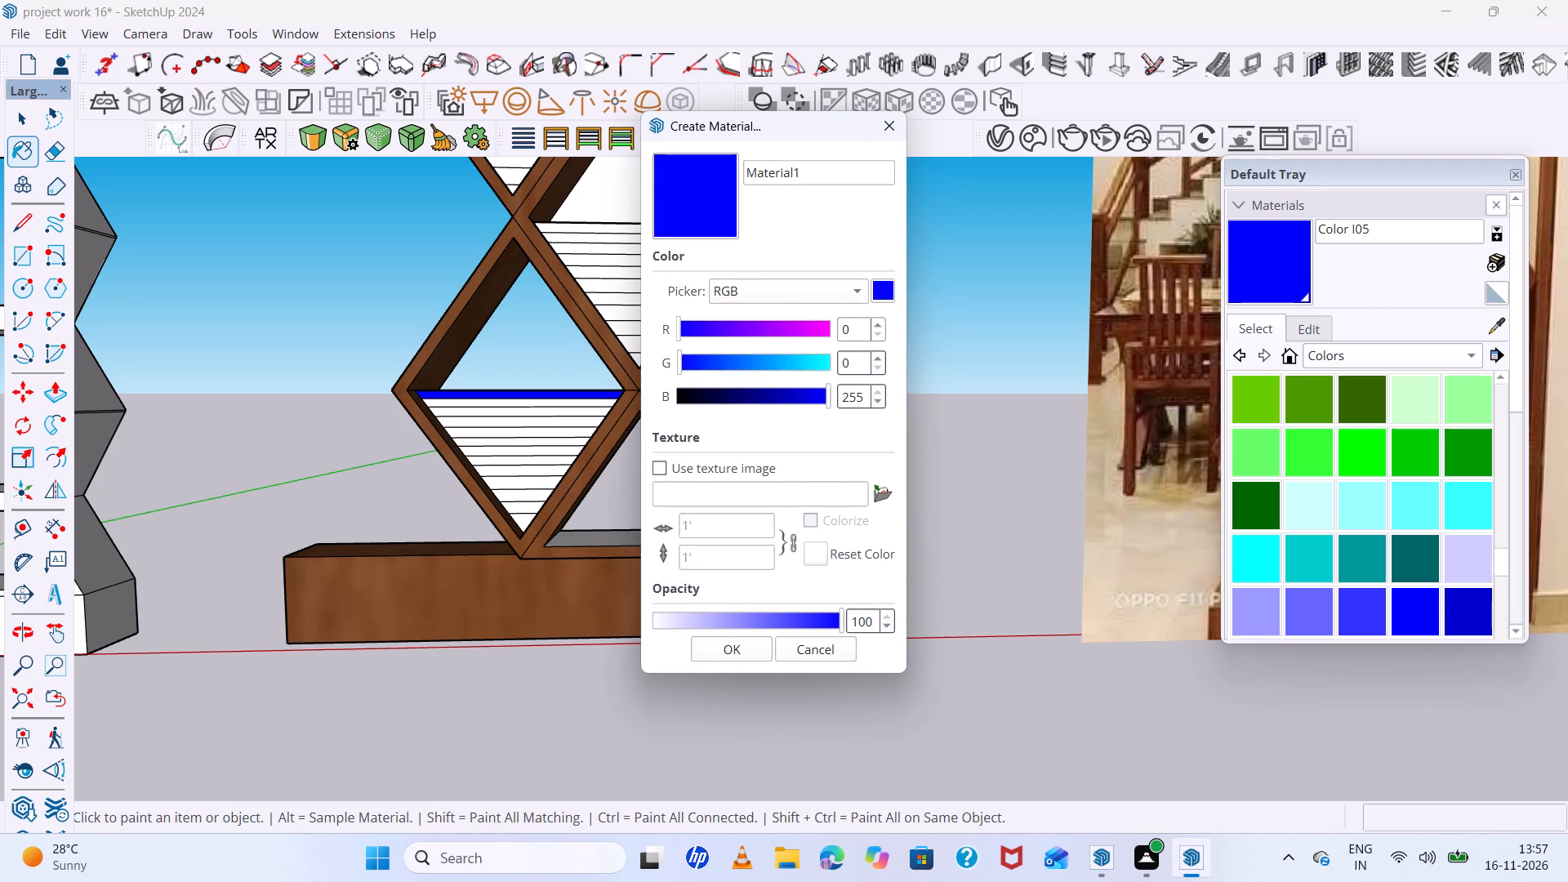
key(BackSpace)
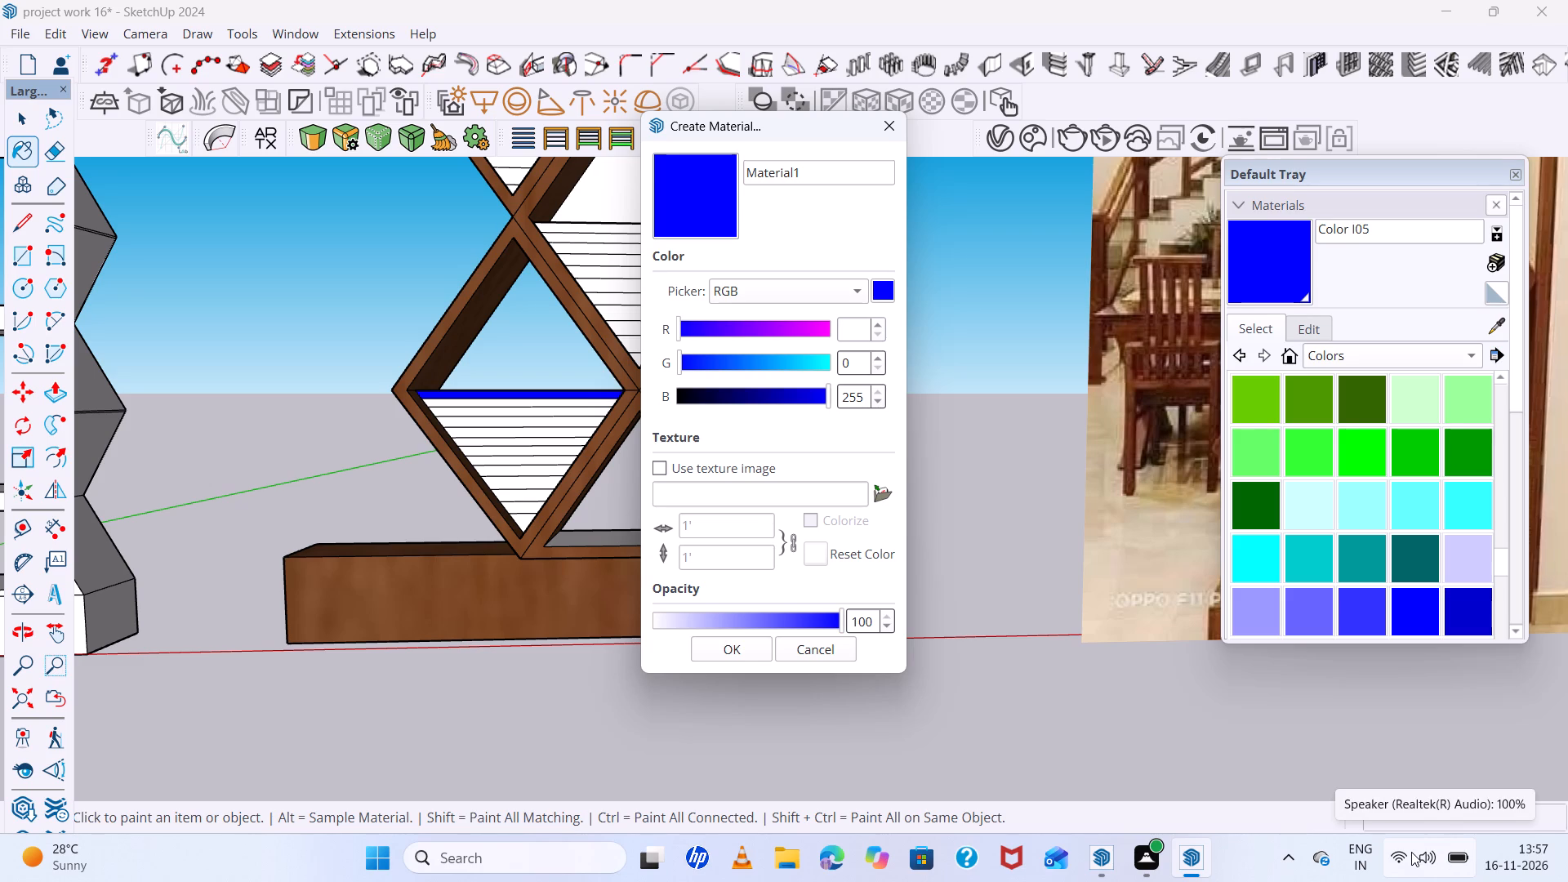
text(225)
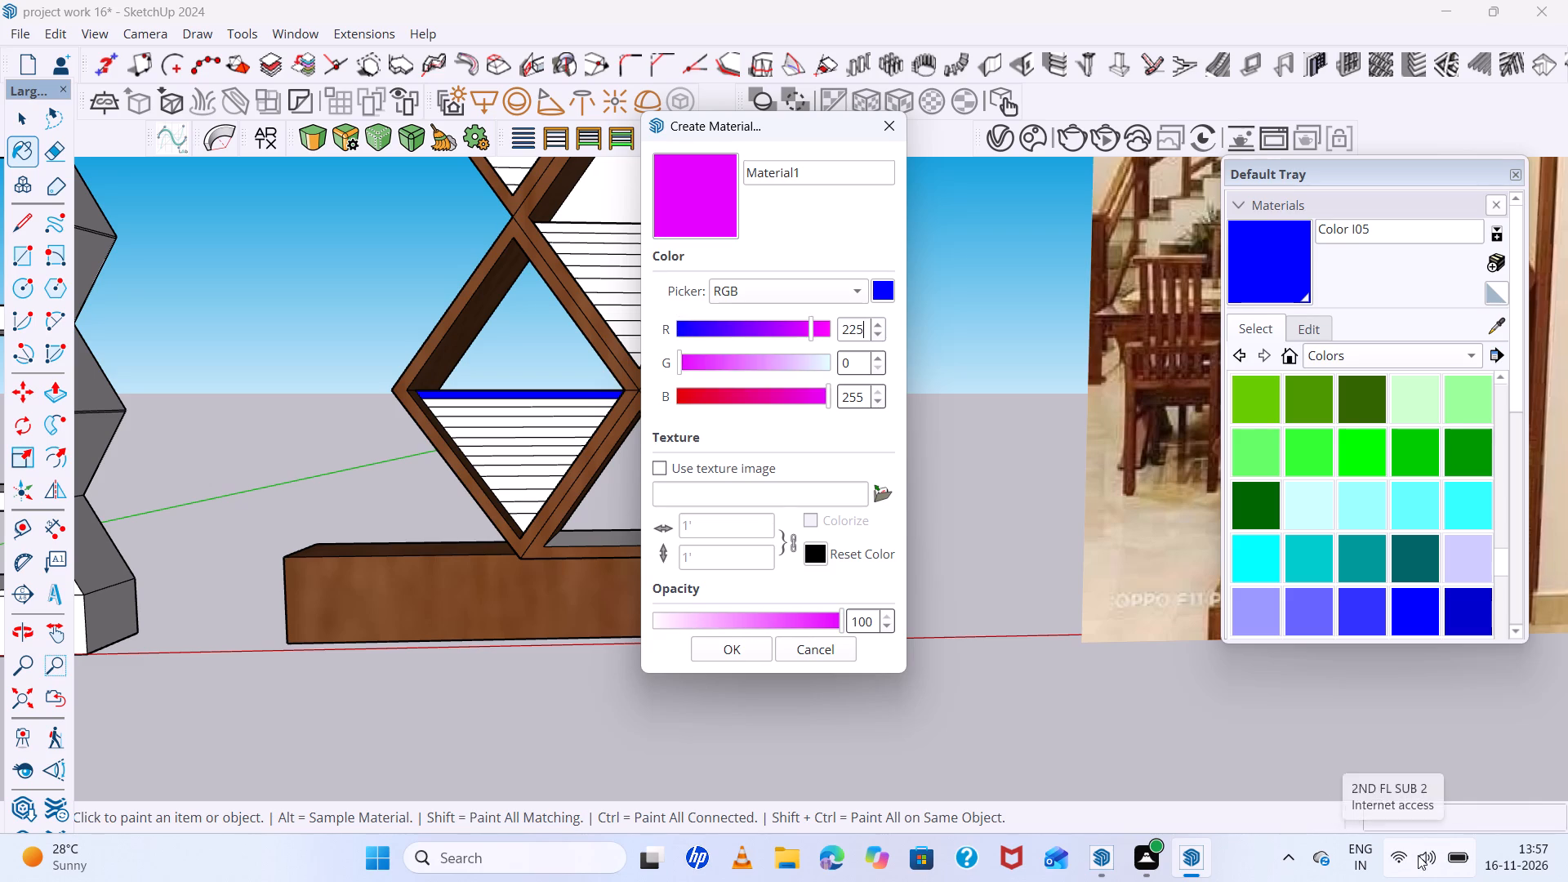
click(848, 360)
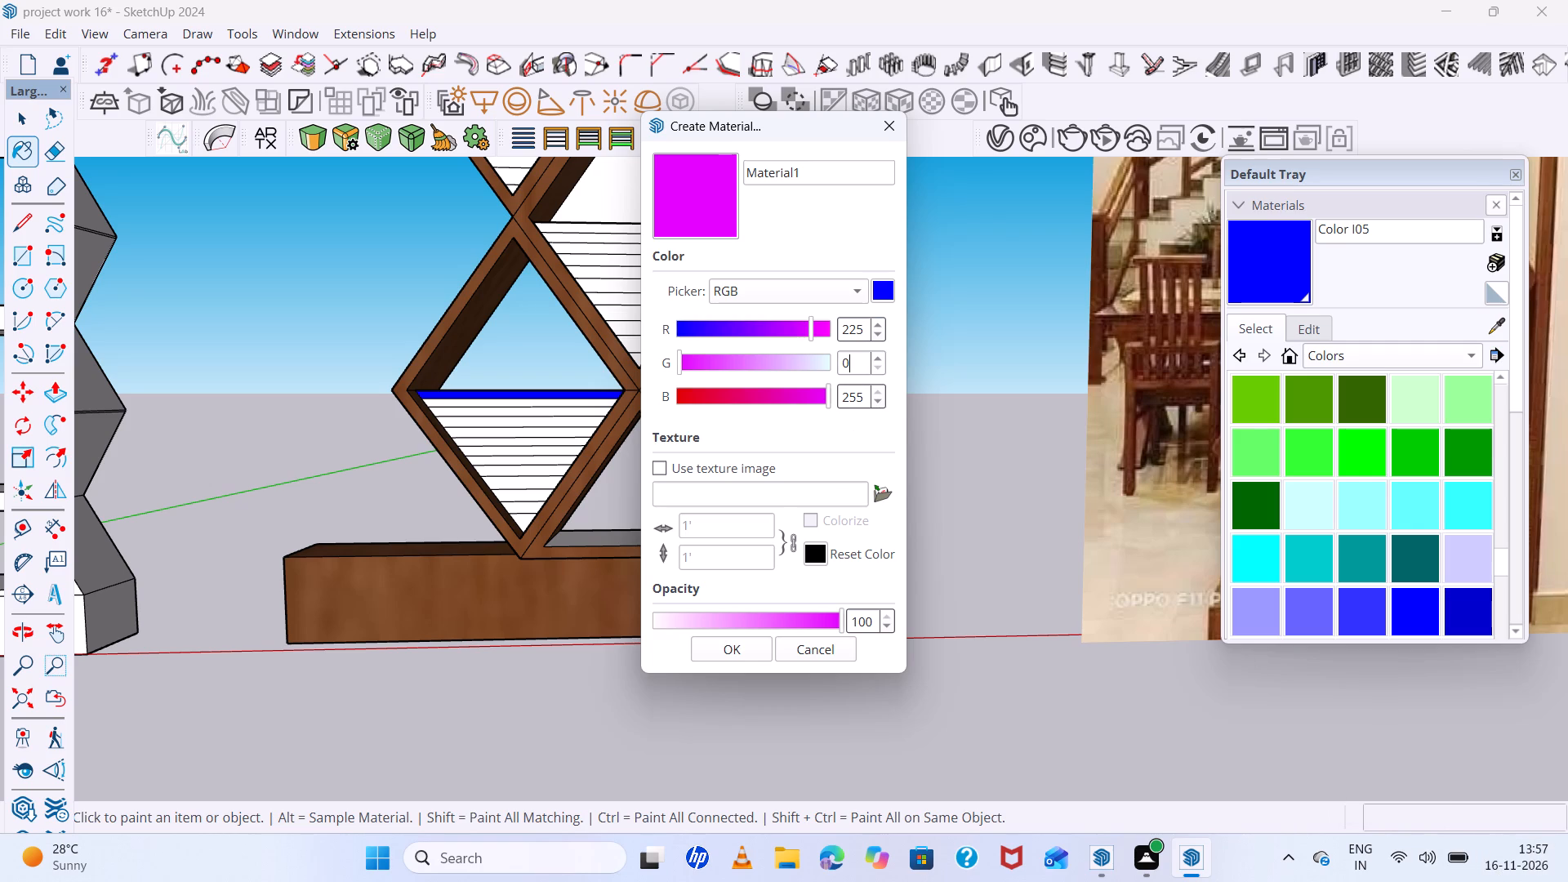
key(BackSpace)
text(196)
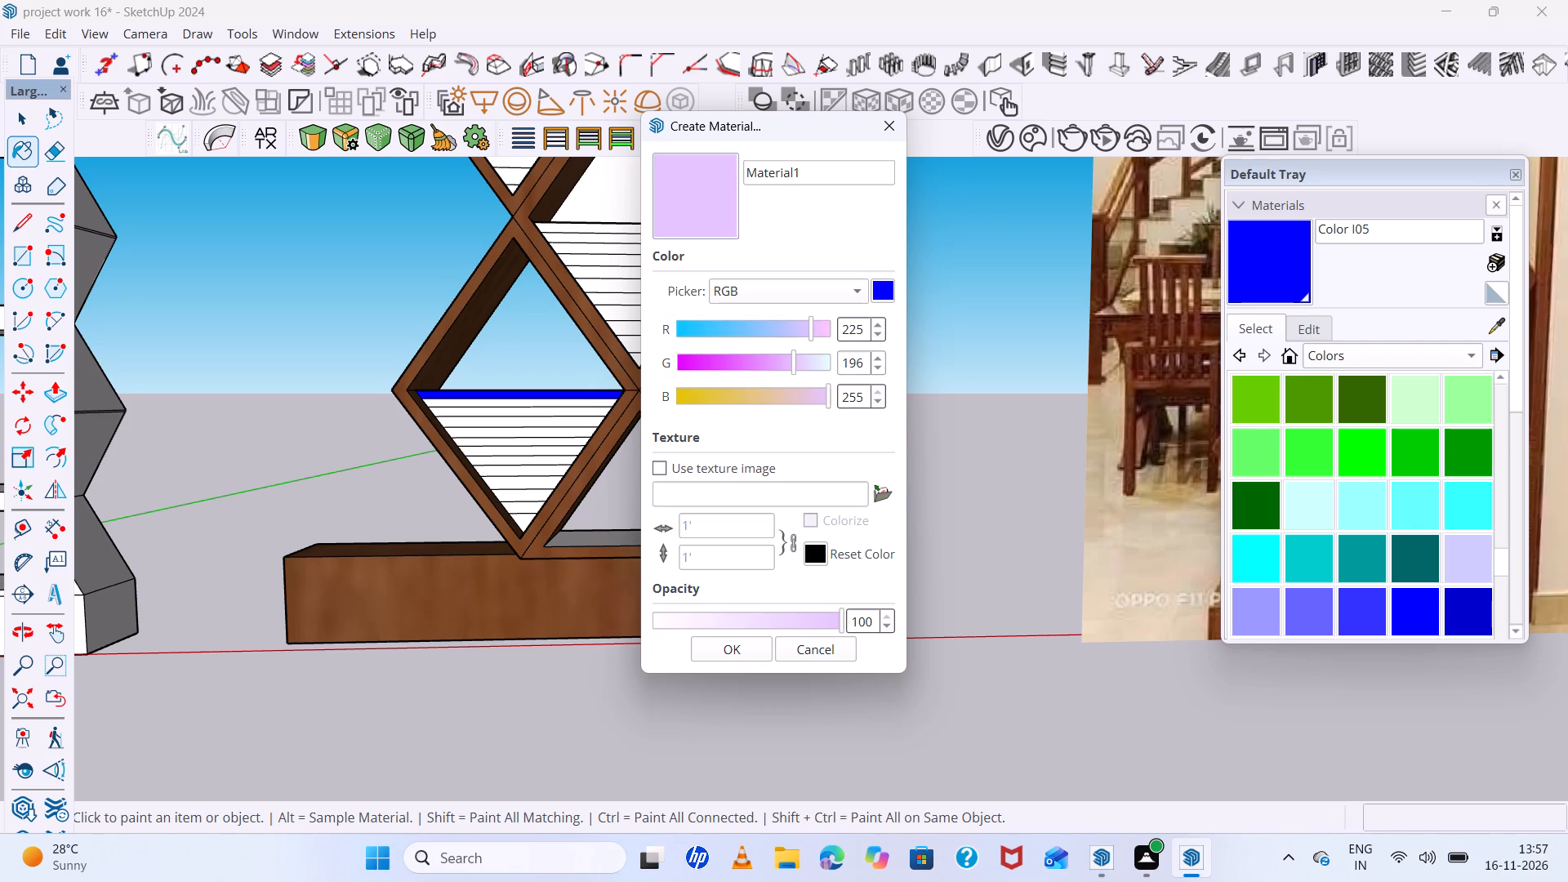
click(864, 394)
key(BackSpace)
key(BackSpace)
key(BackSpace)
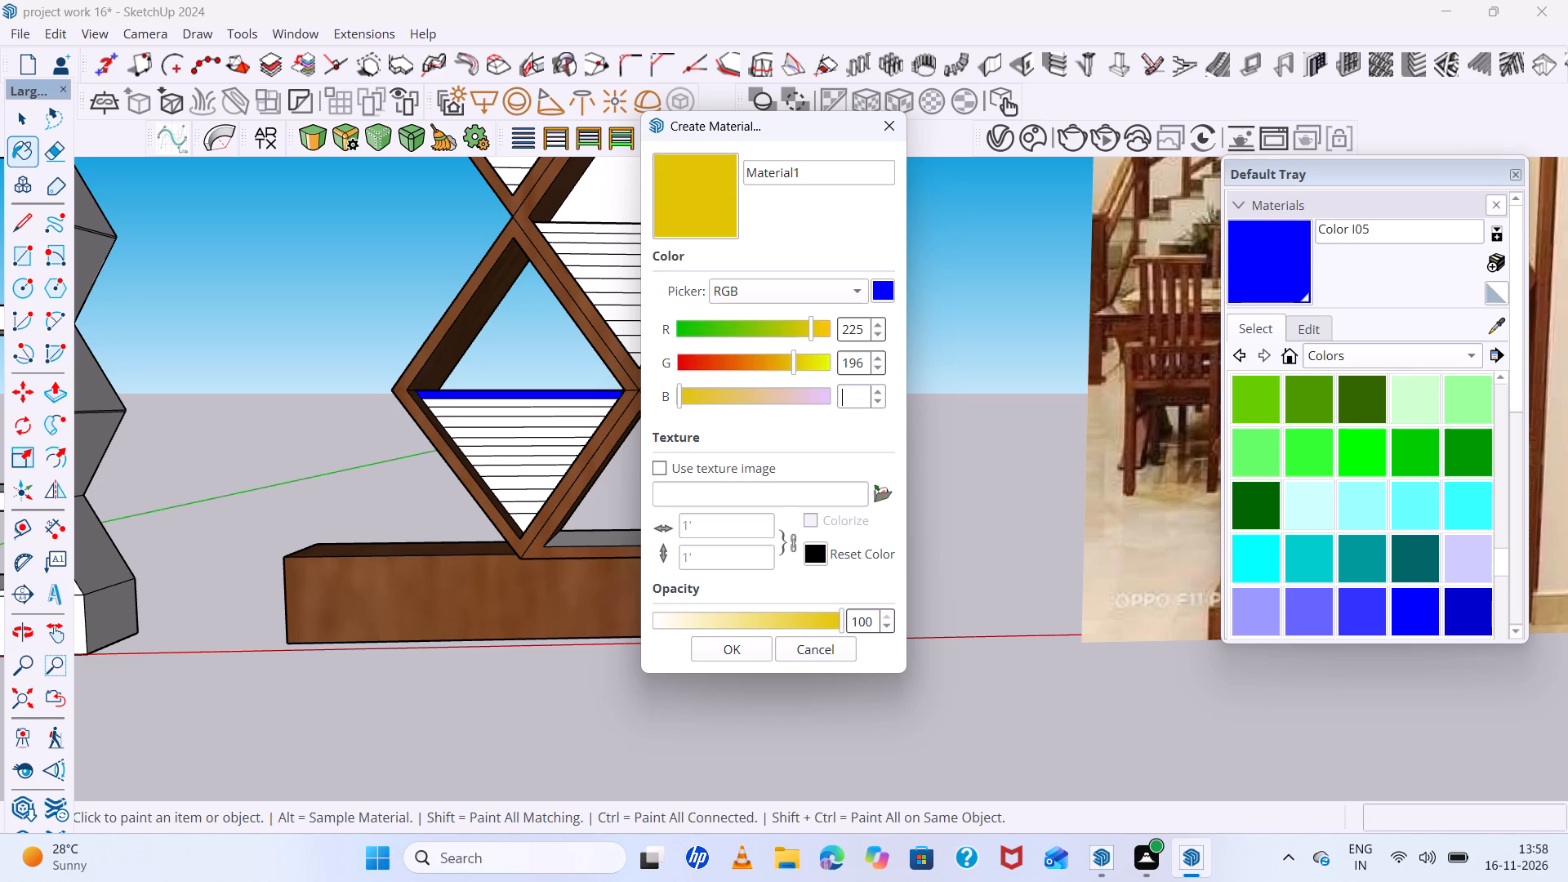
text(14)
key(9)
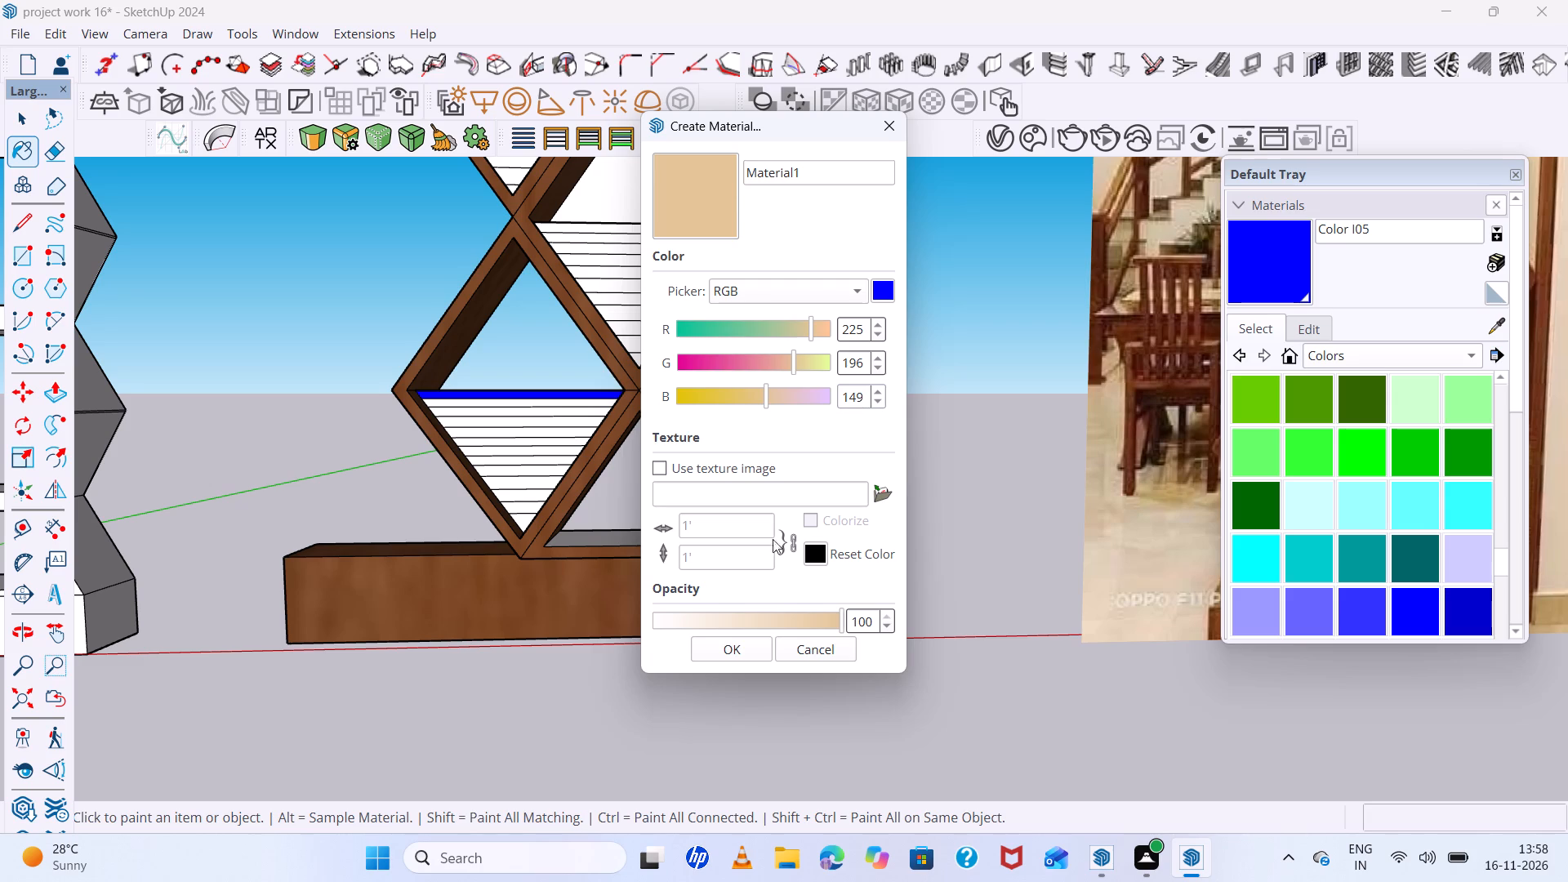
click(739, 649)
Paint the top two slats of the lowest slatted triangular panel with the new beige material.
scroll(521, 401, up, 6)
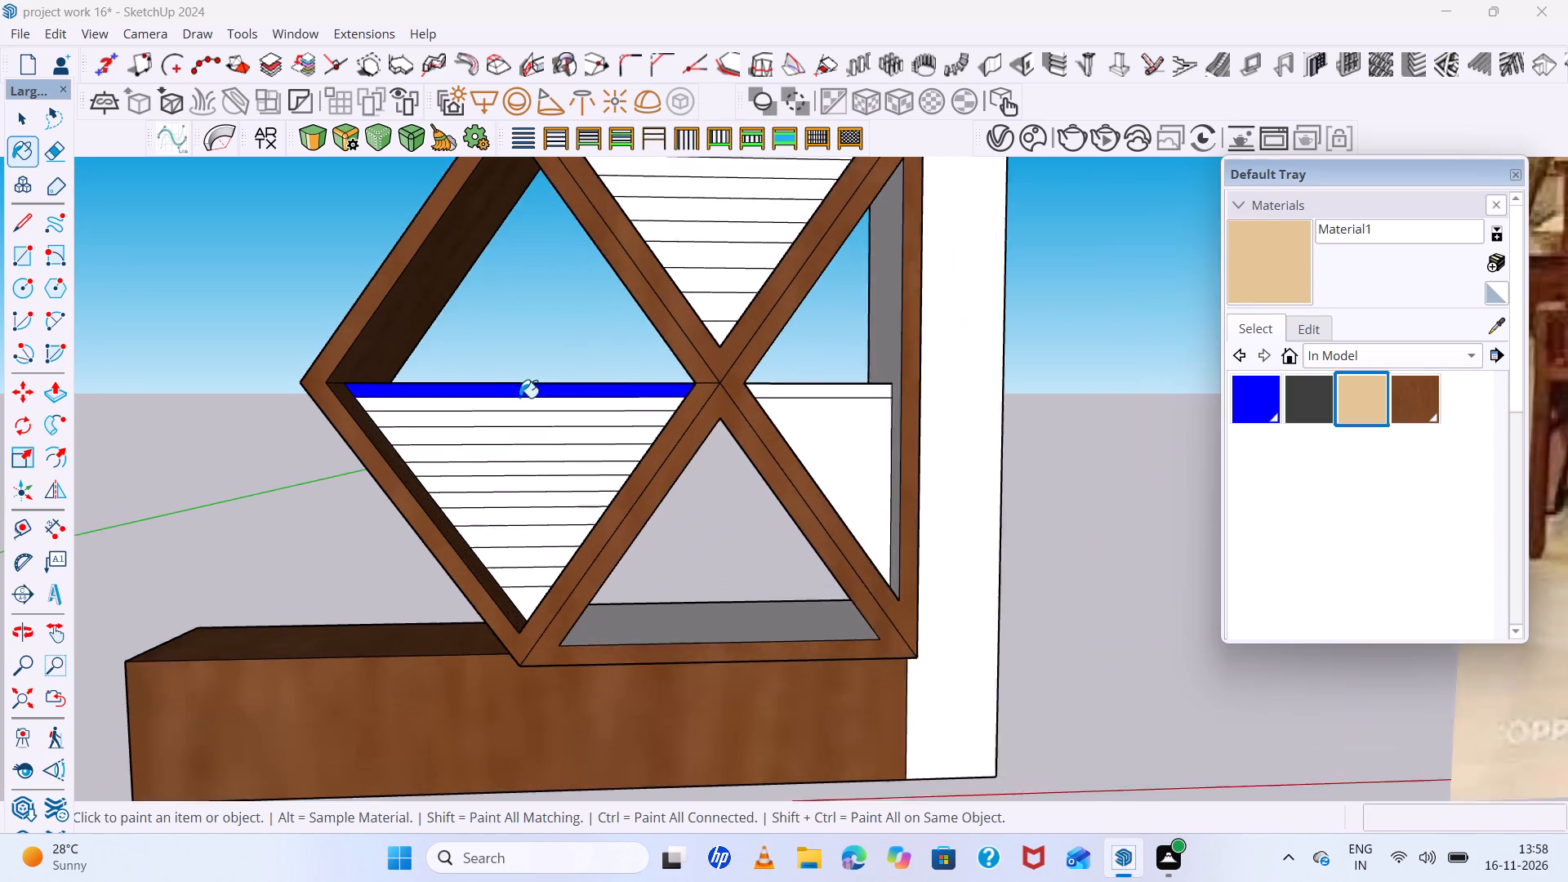
scroll(519, 398, up, 5)
click(519, 381)
scroll(532, 418, up, 4)
click(532, 417)
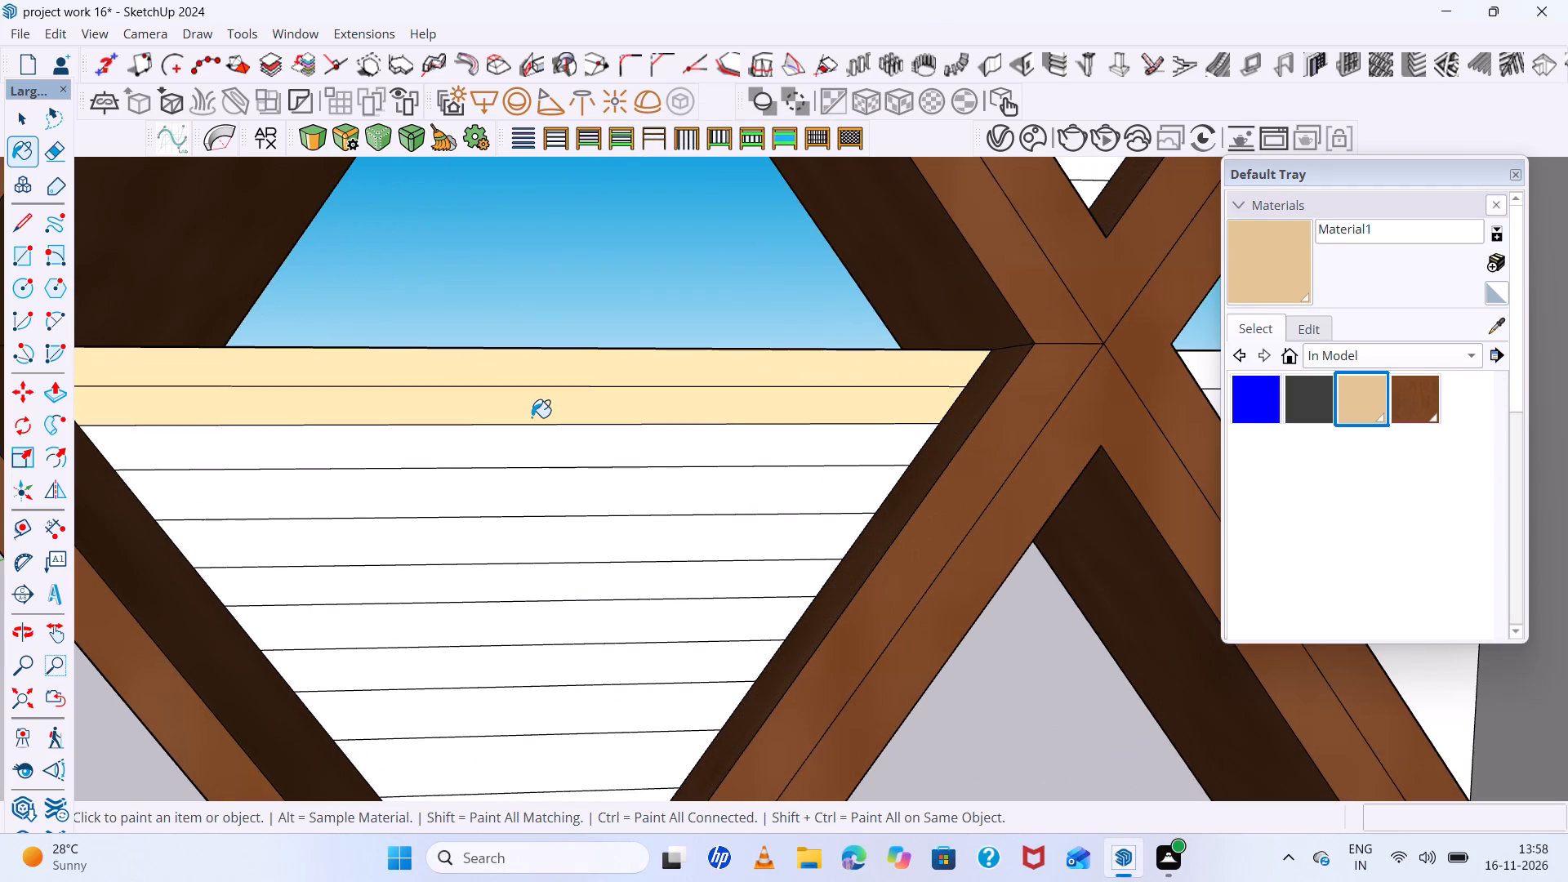
Paint the remaining slats of the lowest triangular panel beige, from the third slat down to the bottom tip.
scroll(532, 417, down, 9)
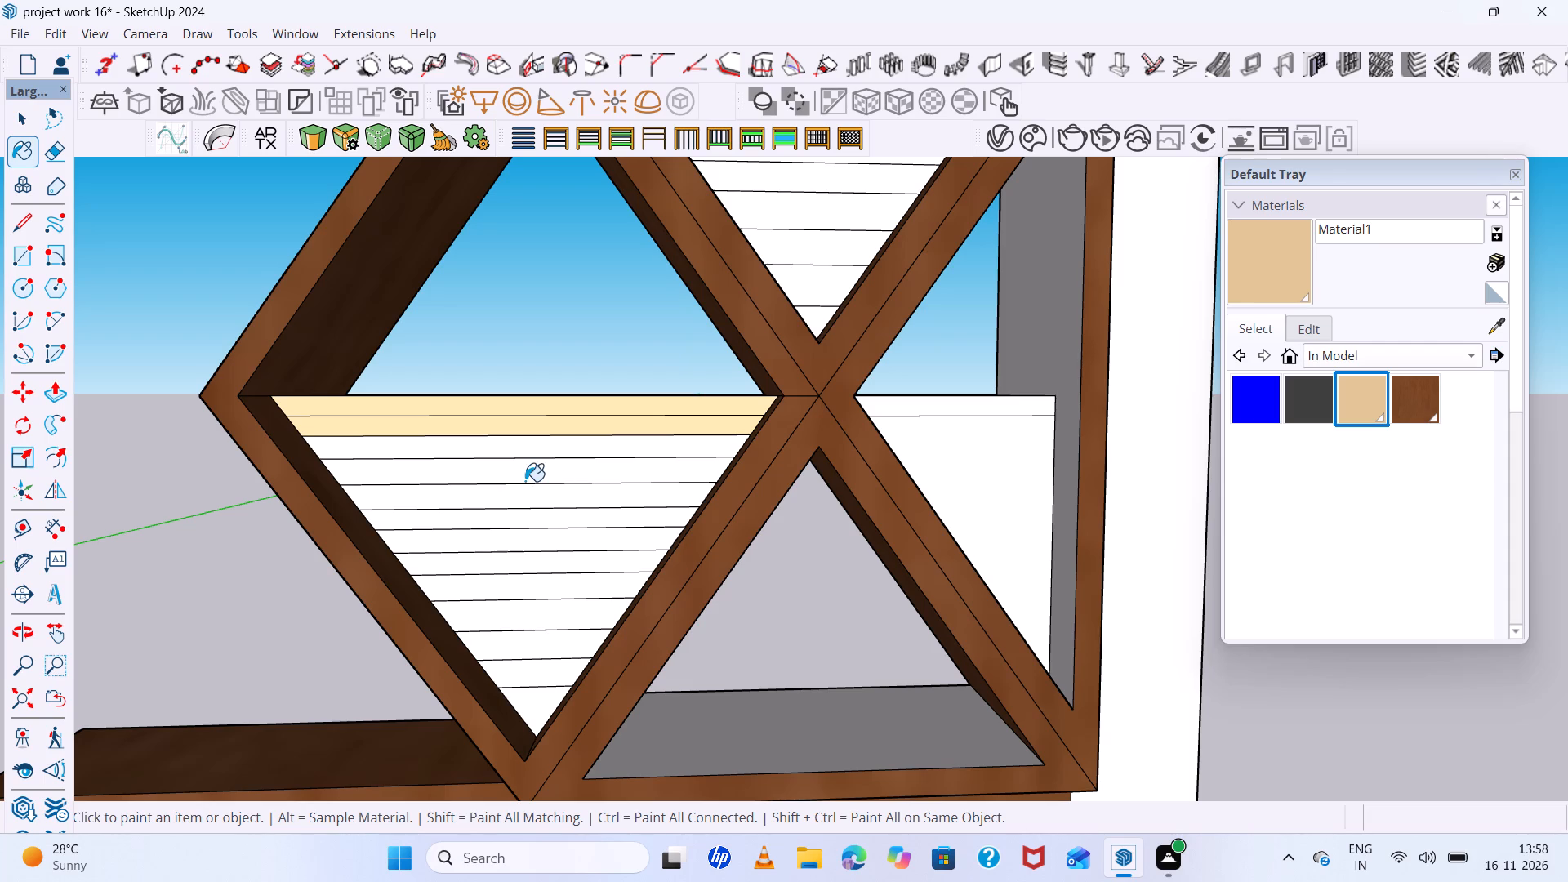
scroll(524, 489, down, 6)
scroll(527, 486, up, 7)
click(552, 438)
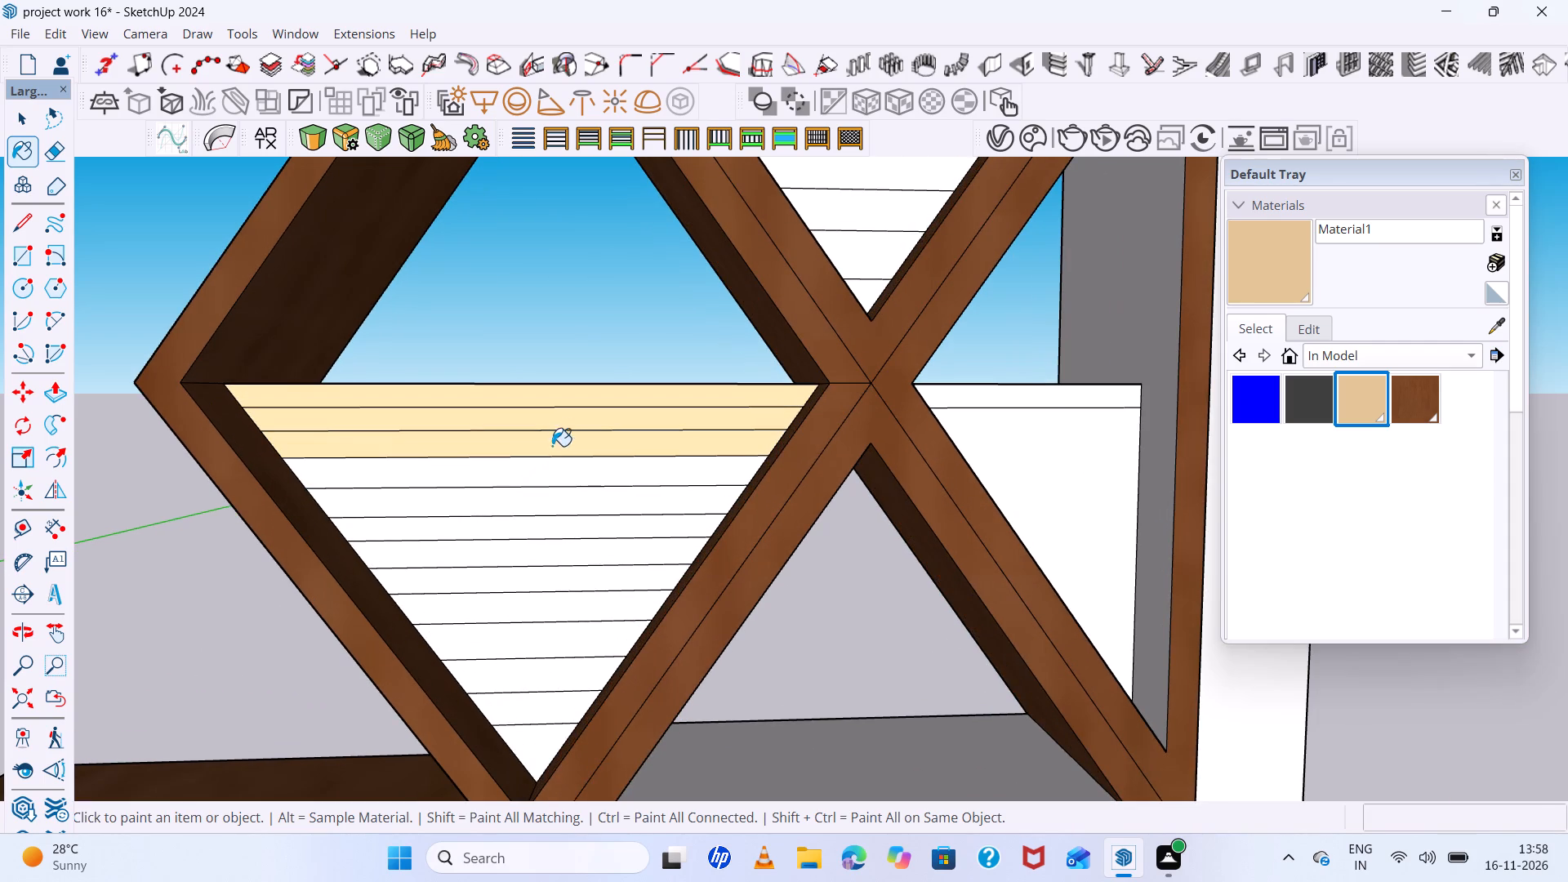
click(552, 471)
click(531, 510)
click(538, 537)
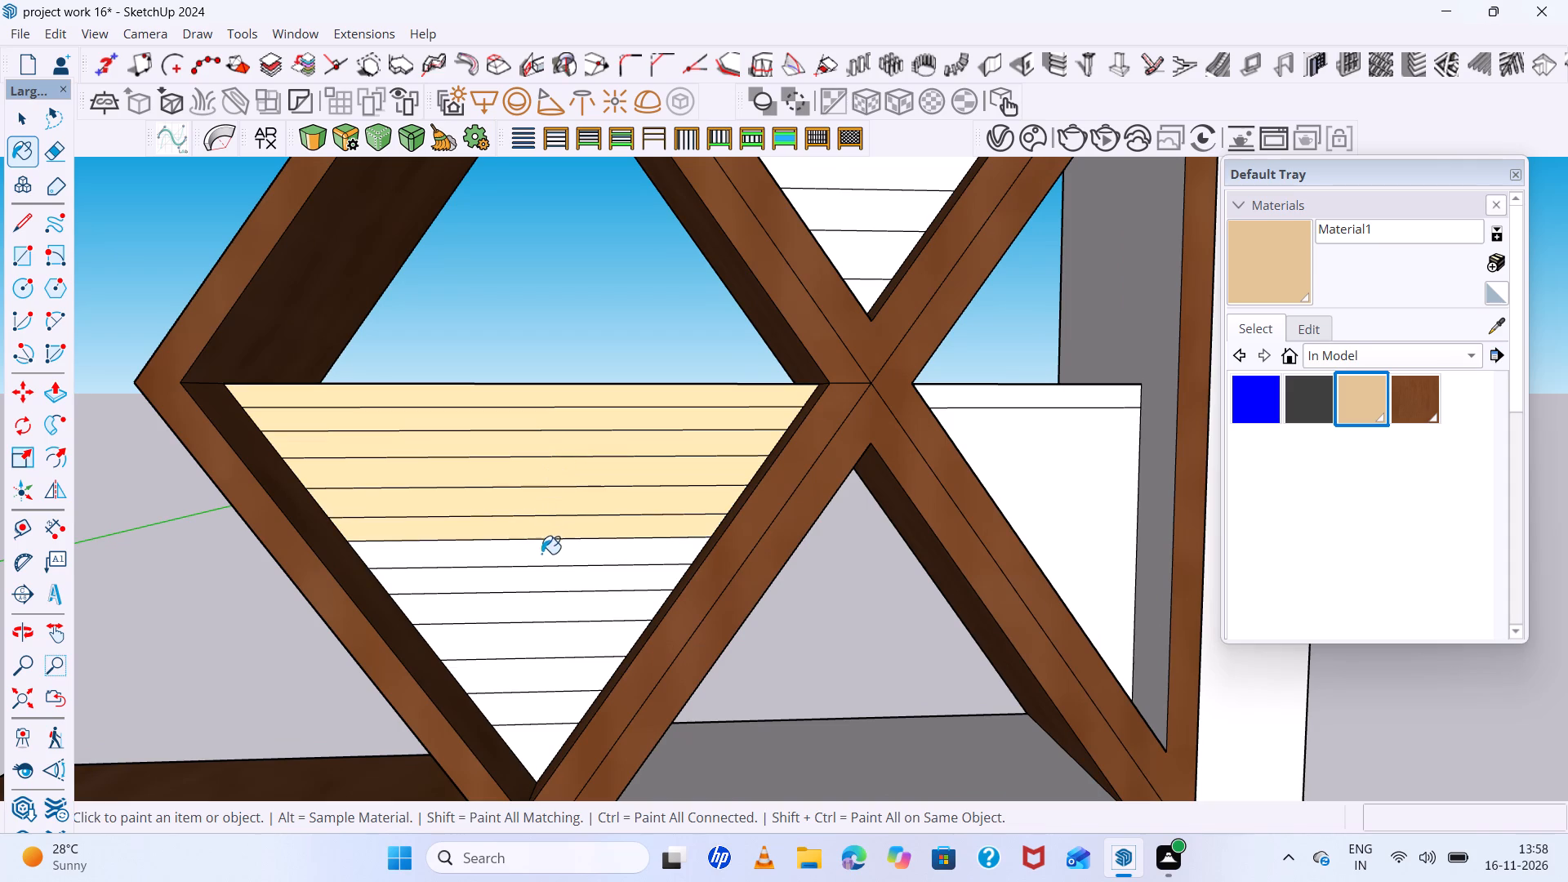
click(541, 558)
click(543, 584)
click(530, 616)
click(532, 655)
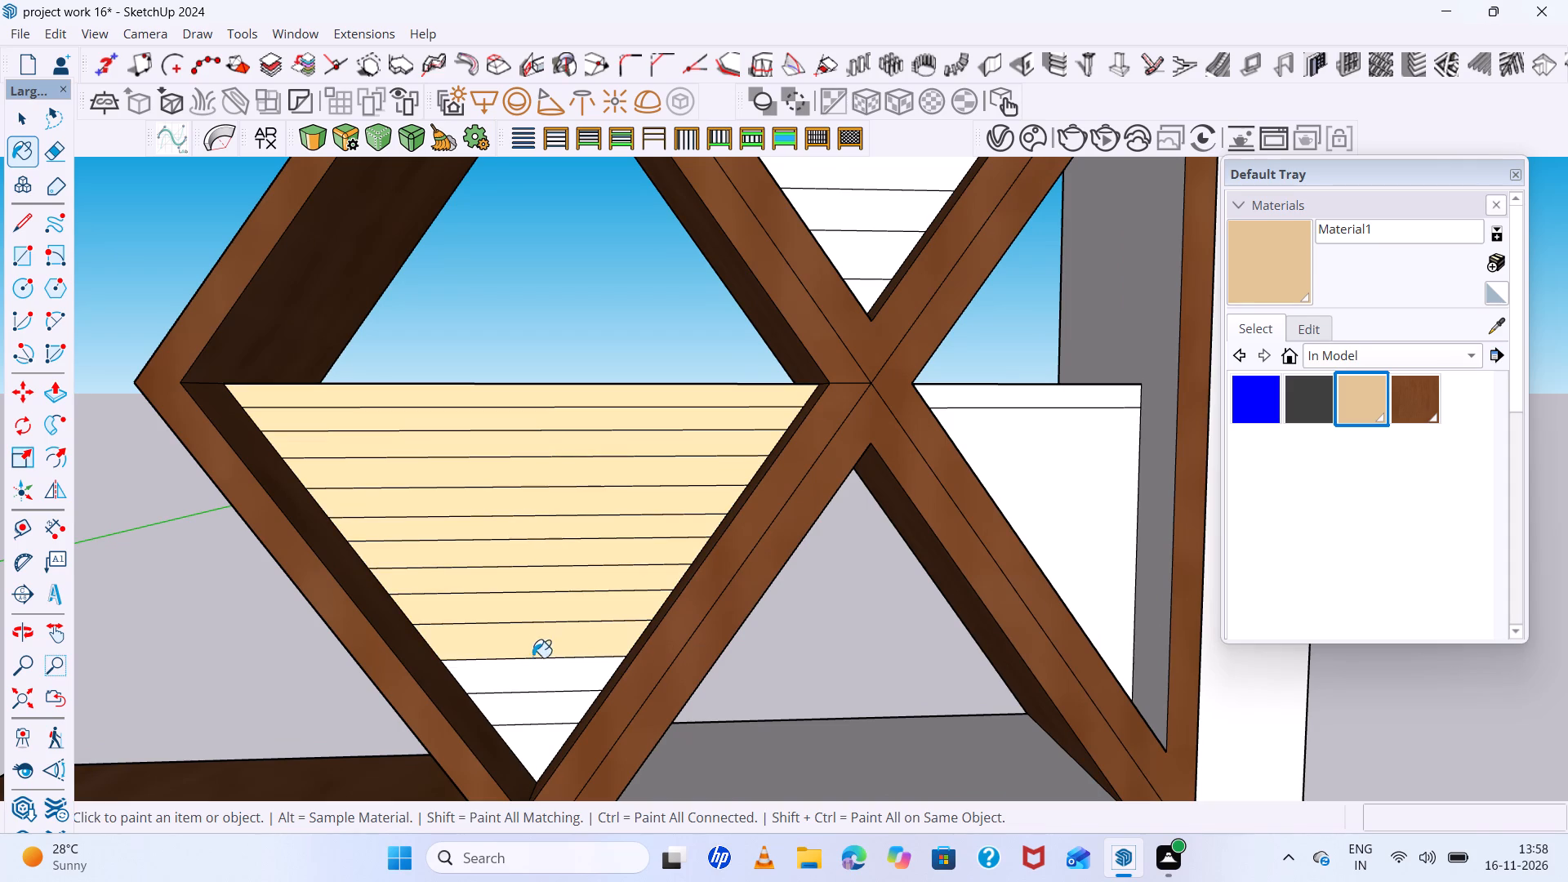
click(538, 677)
click(538, 698)
click(538, 737)
Paint all slats of the second slatted triangular panel from the bottom with the light beige material.
scroll(525, 696, down, 15)
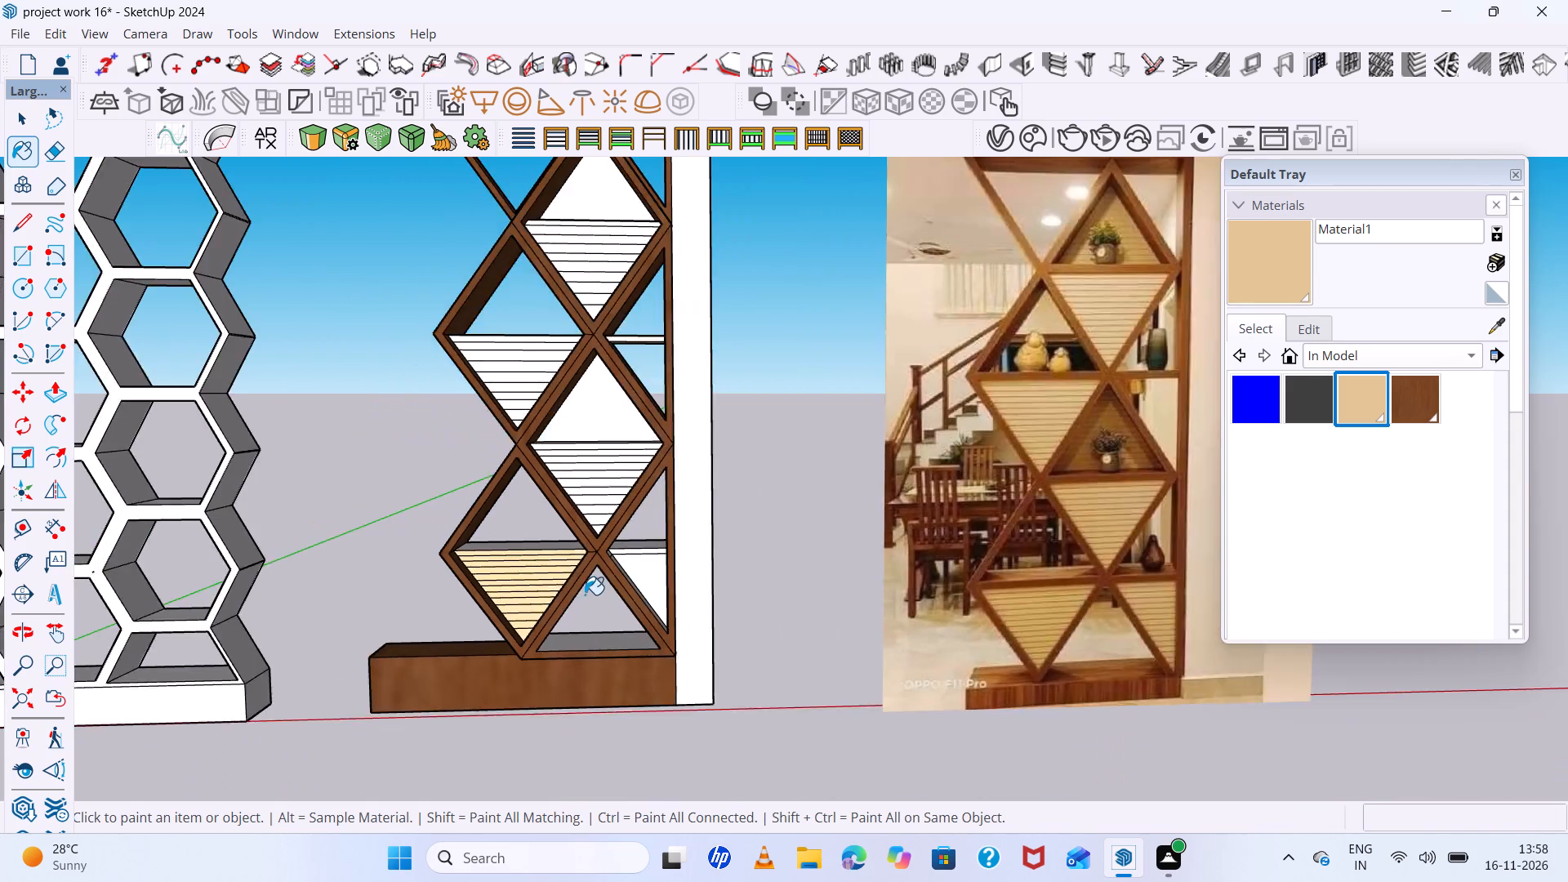
scroll(585, 595, down, 6)
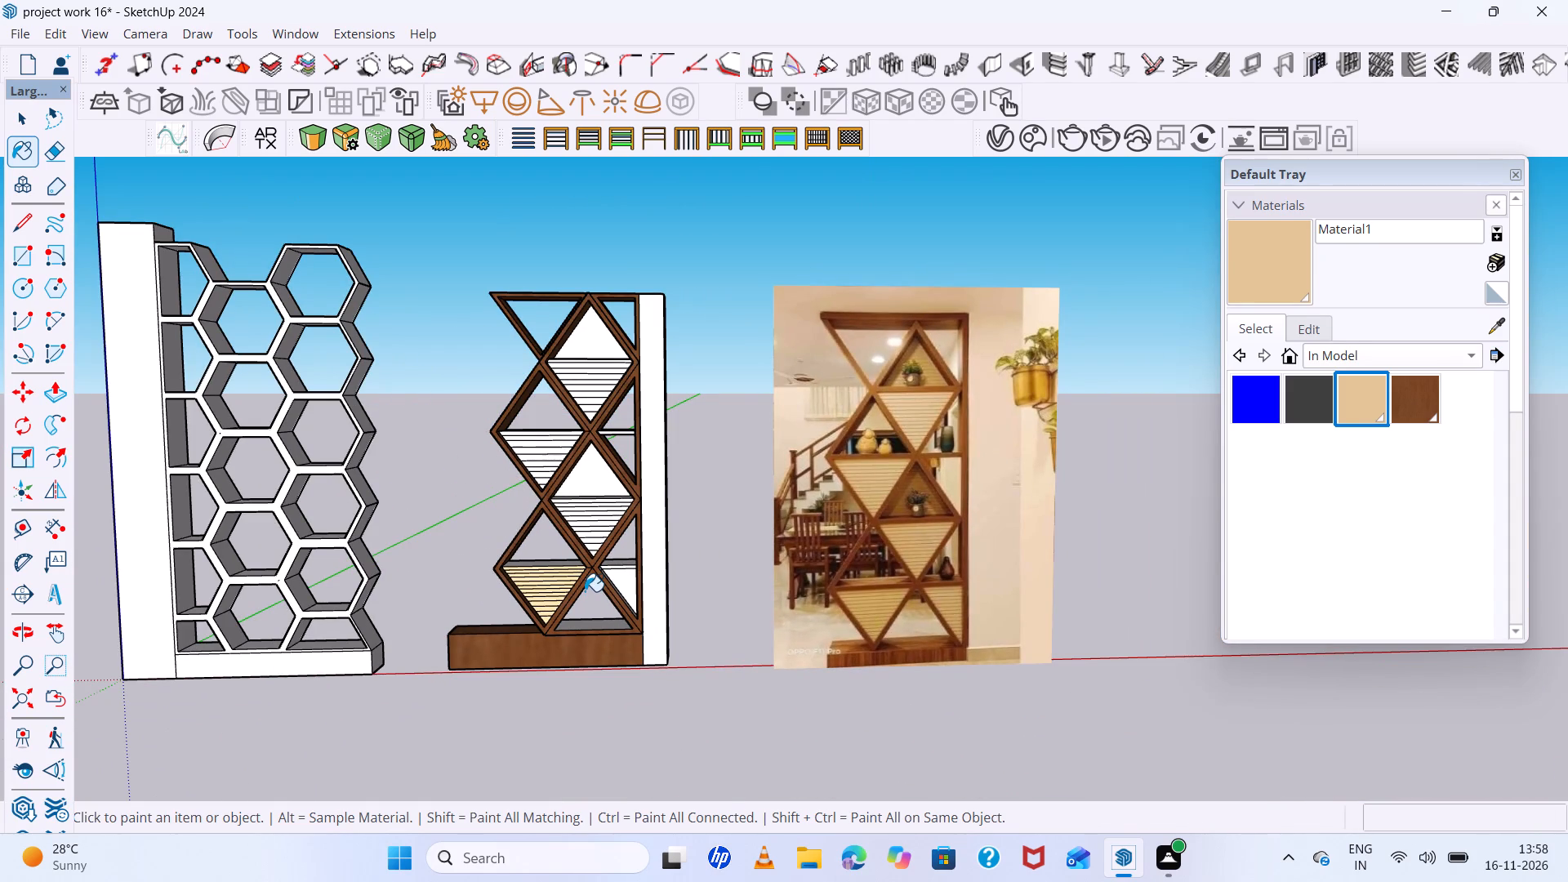
scroll(585, 590, down, 2)
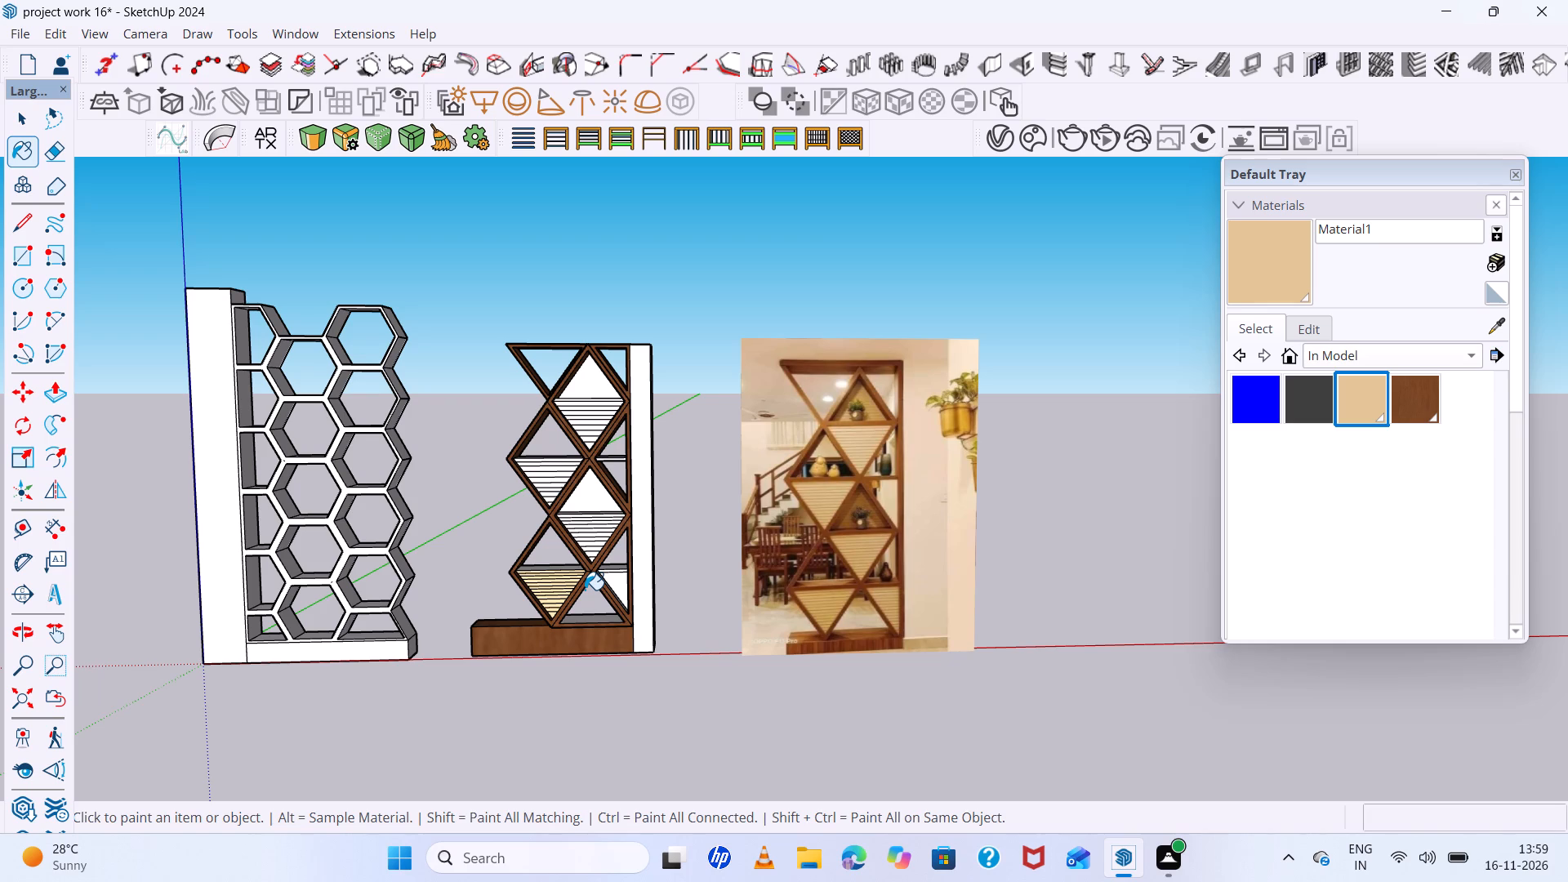
scroll(585, 590, down, 1)
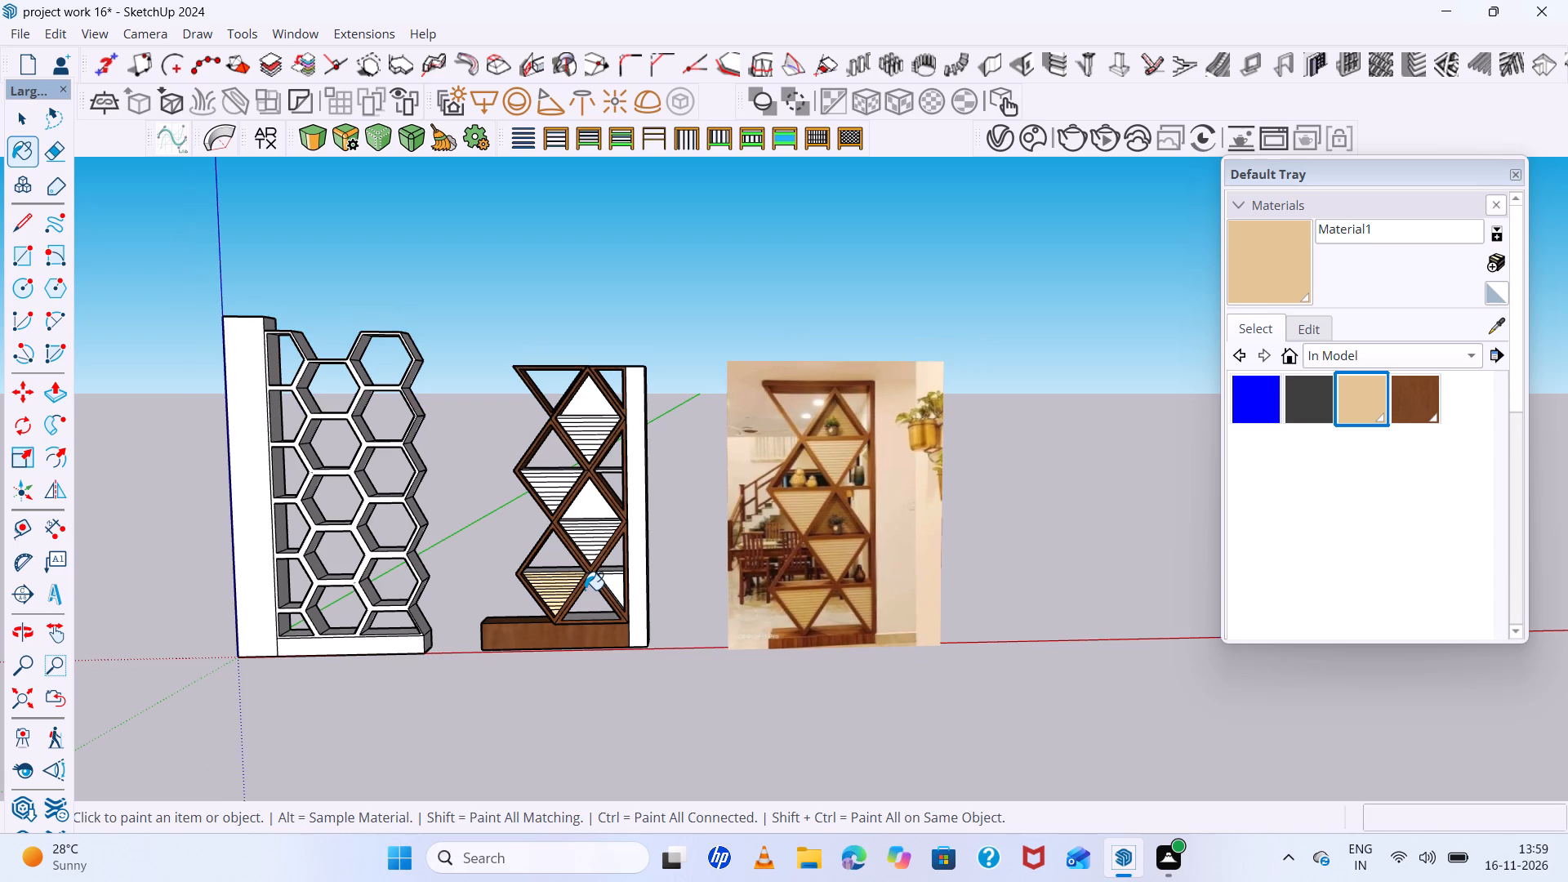
scroll(603, 524, up, 16)
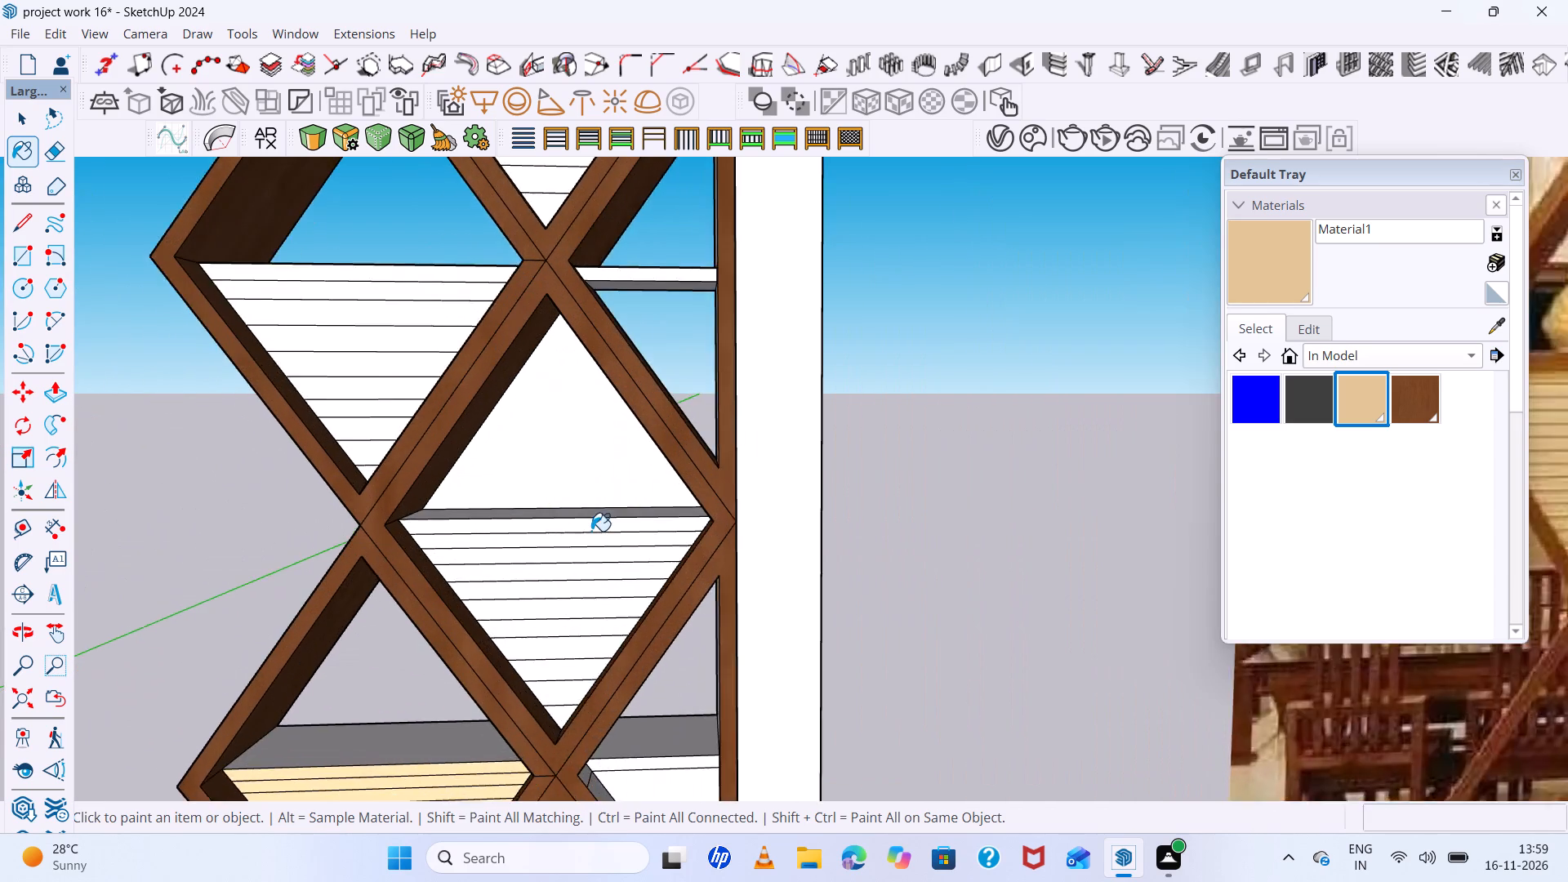
scroll(591, 531, up, 4)
click(590, 525)
click(590, 544)
click(590, 568)
click(587, 612)
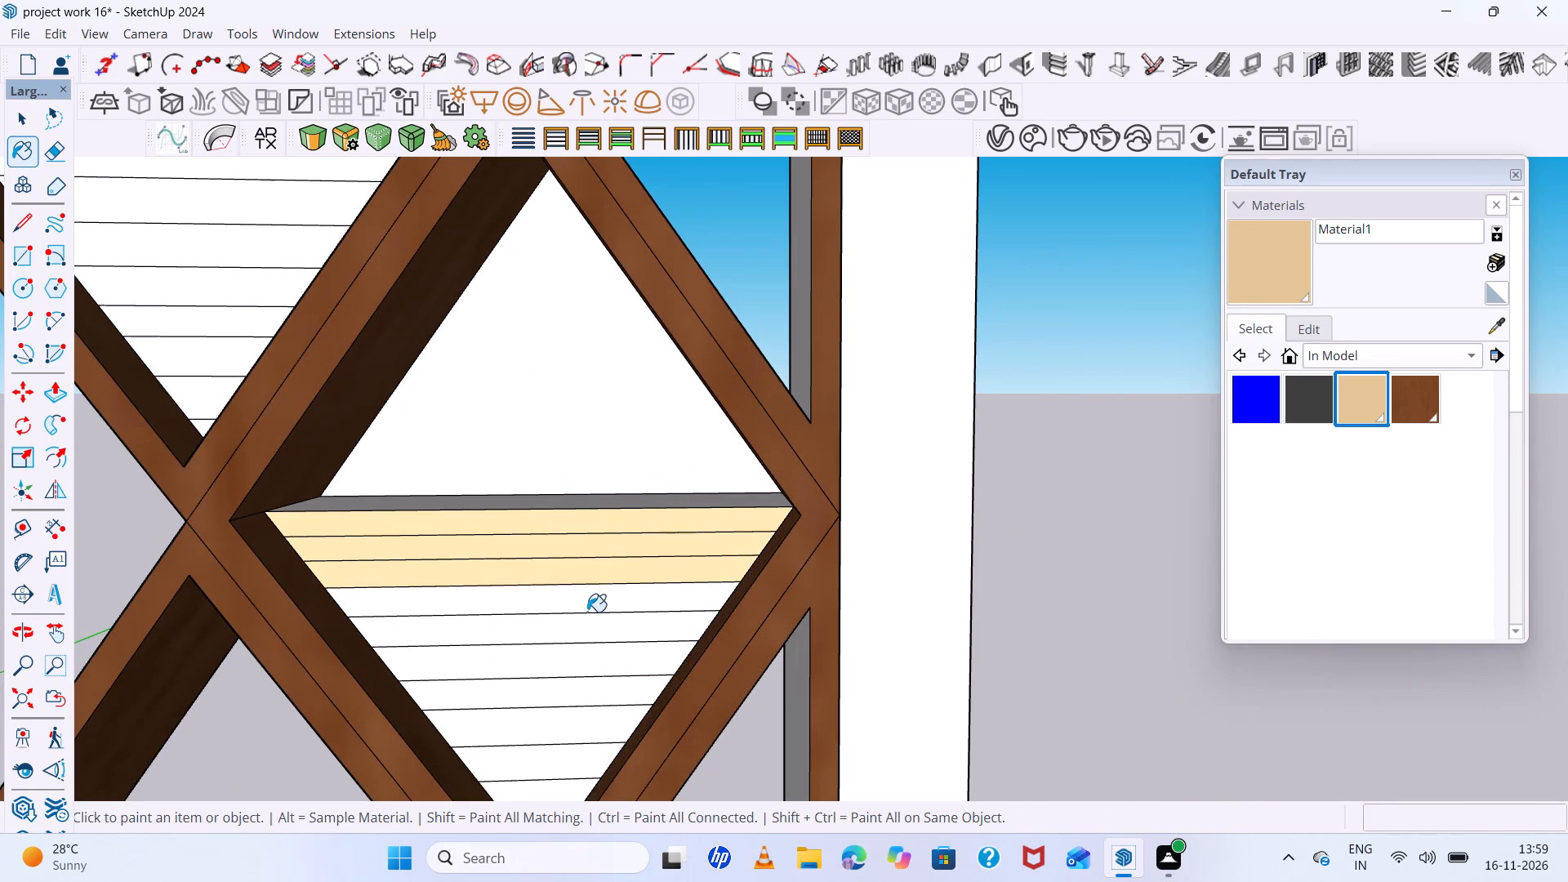
click(582, 663)
double_click(584, 621)
click(581, 602)
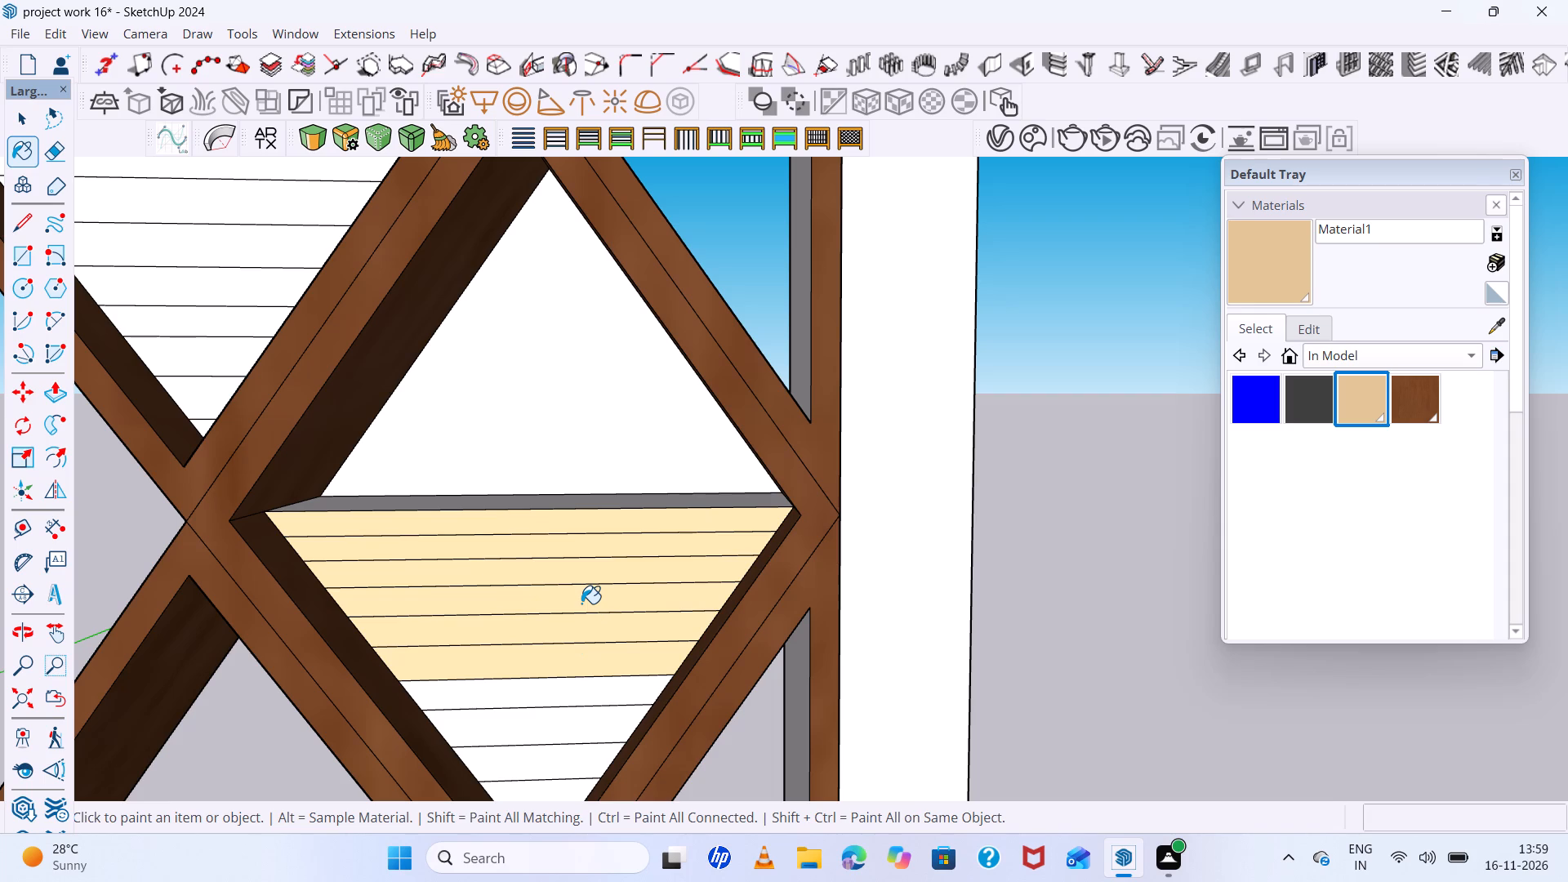
scroll(577, 621, down, 12)
scroll(565, 637, up, 10)
click(564, 649)
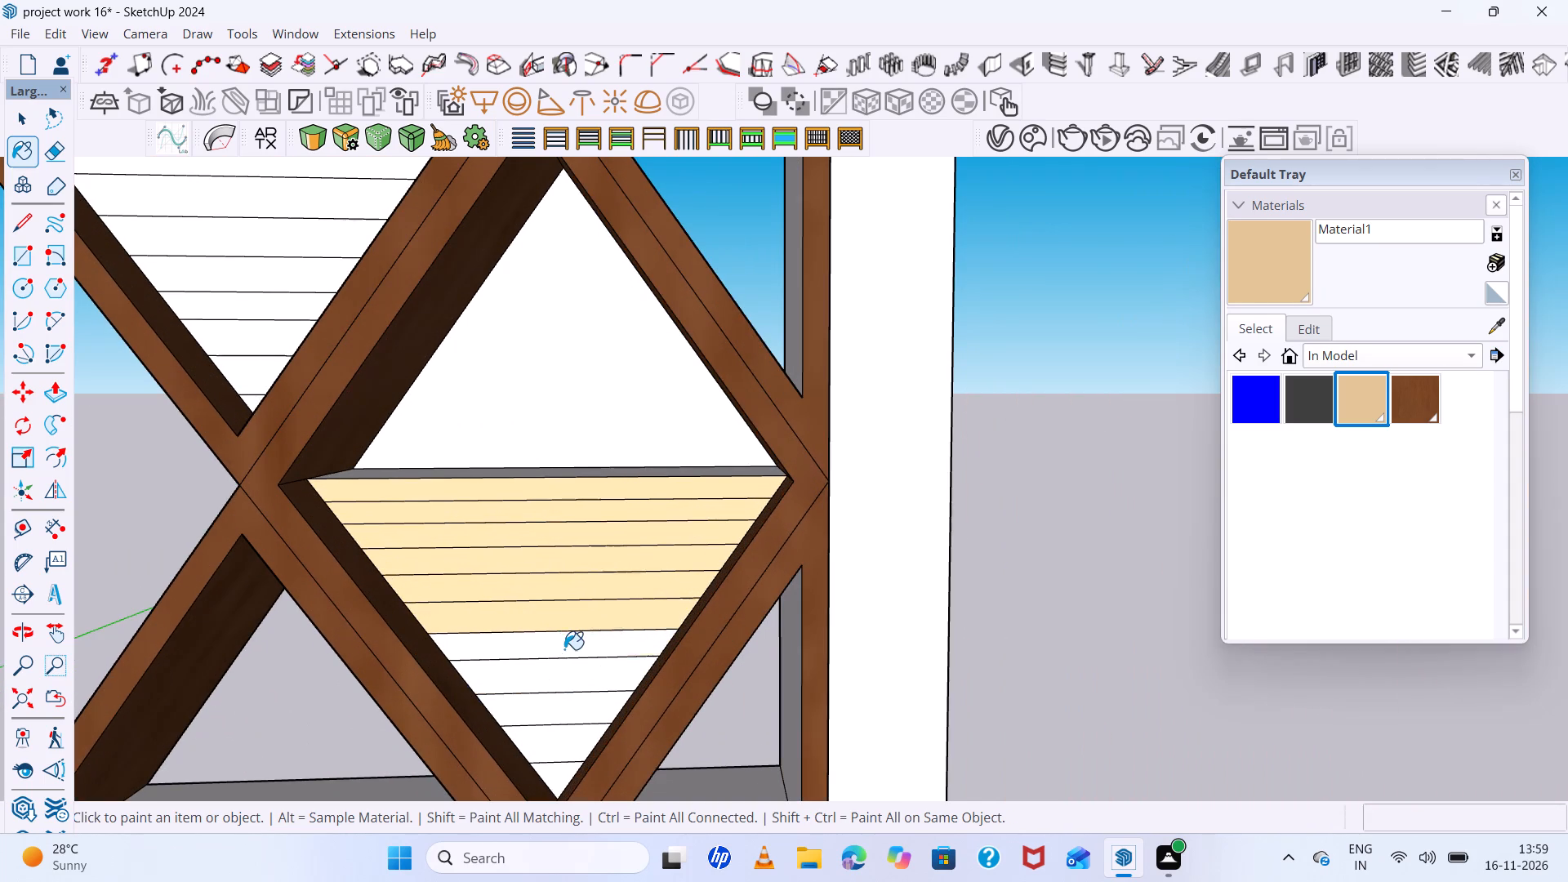
click(563, 686)
click(562, 709)
click(558, 733)
click(555, 765)
Paint all slats of the third slatted triangular panel from the bottom with the light beige material.
scroll(574, 697, down, 13)
scroll(497, 494, up, 6)
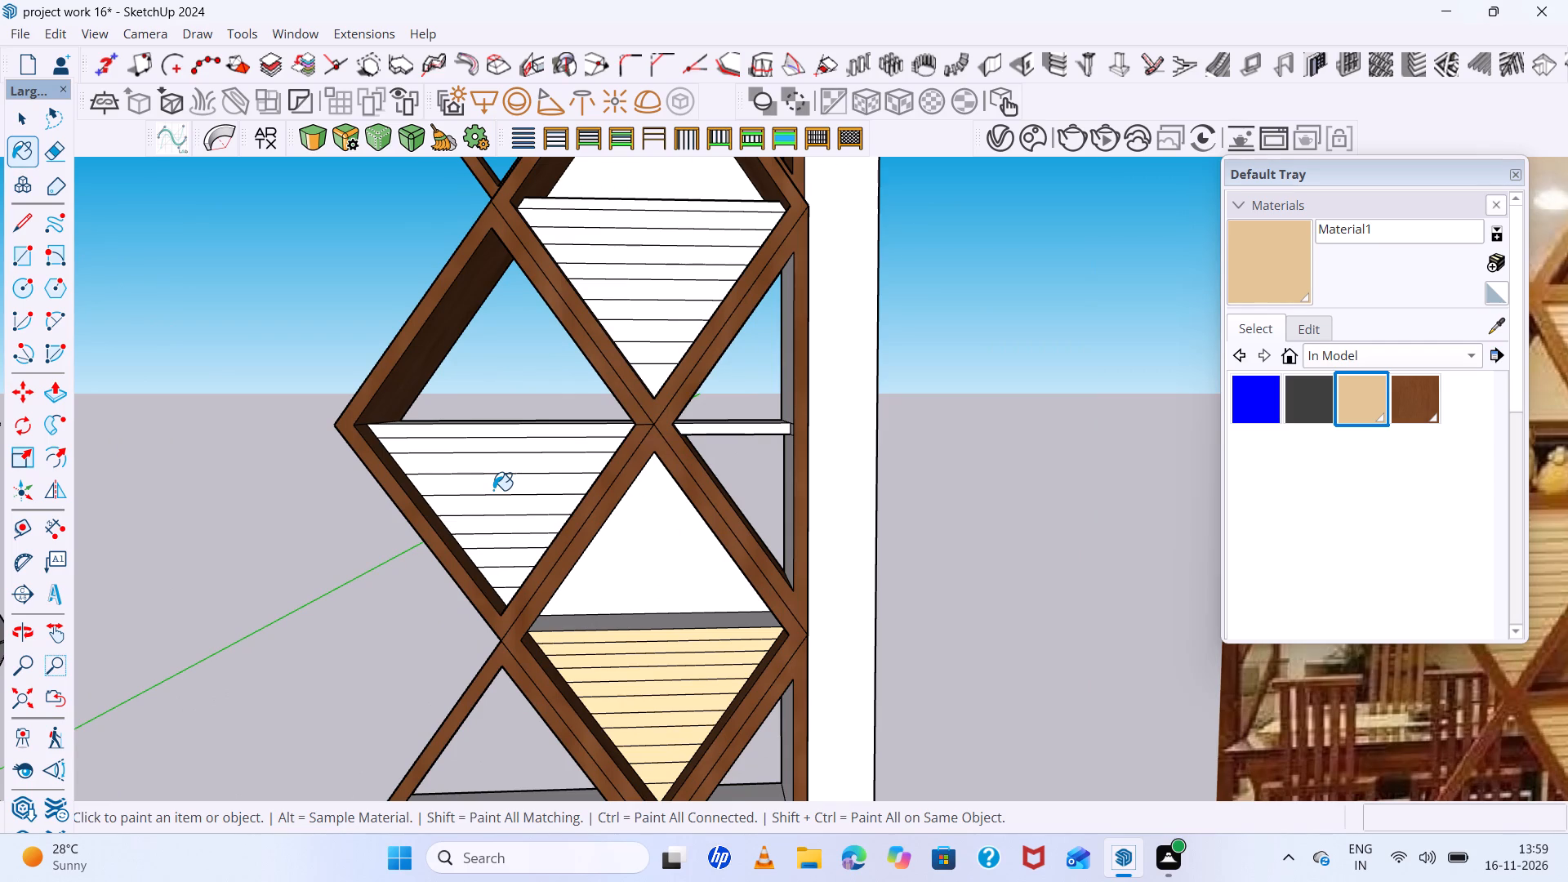
scroll(493, 490, down, 4)
scroll(493, 490, up, 7)
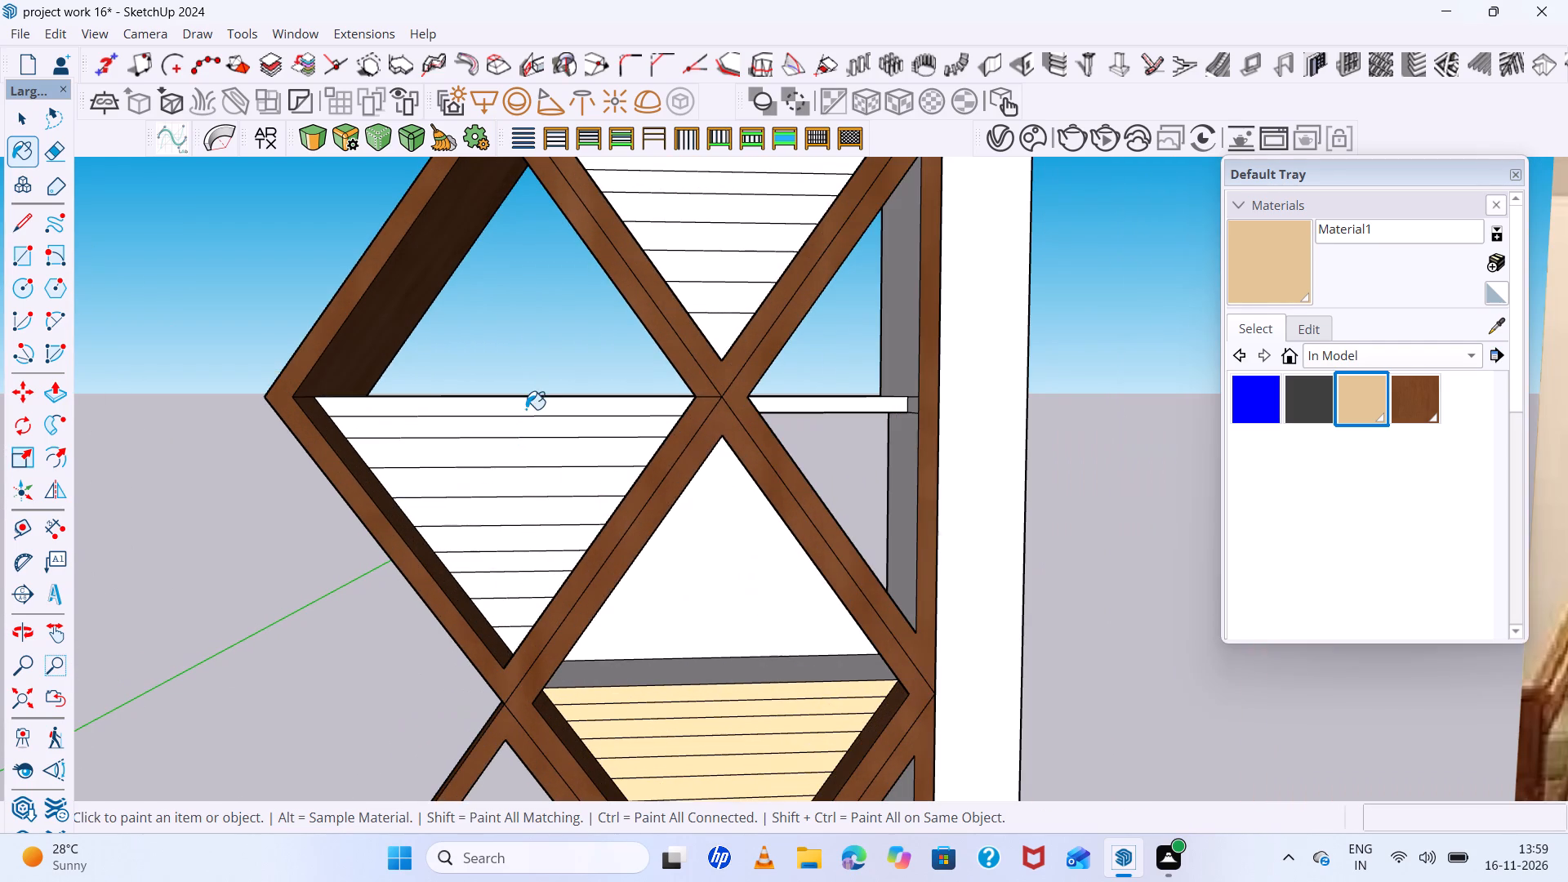
click(526, 409)
click(523, 431)
click(523, 444)
click(519, 499)
click(514, 545)
click(532, 483)
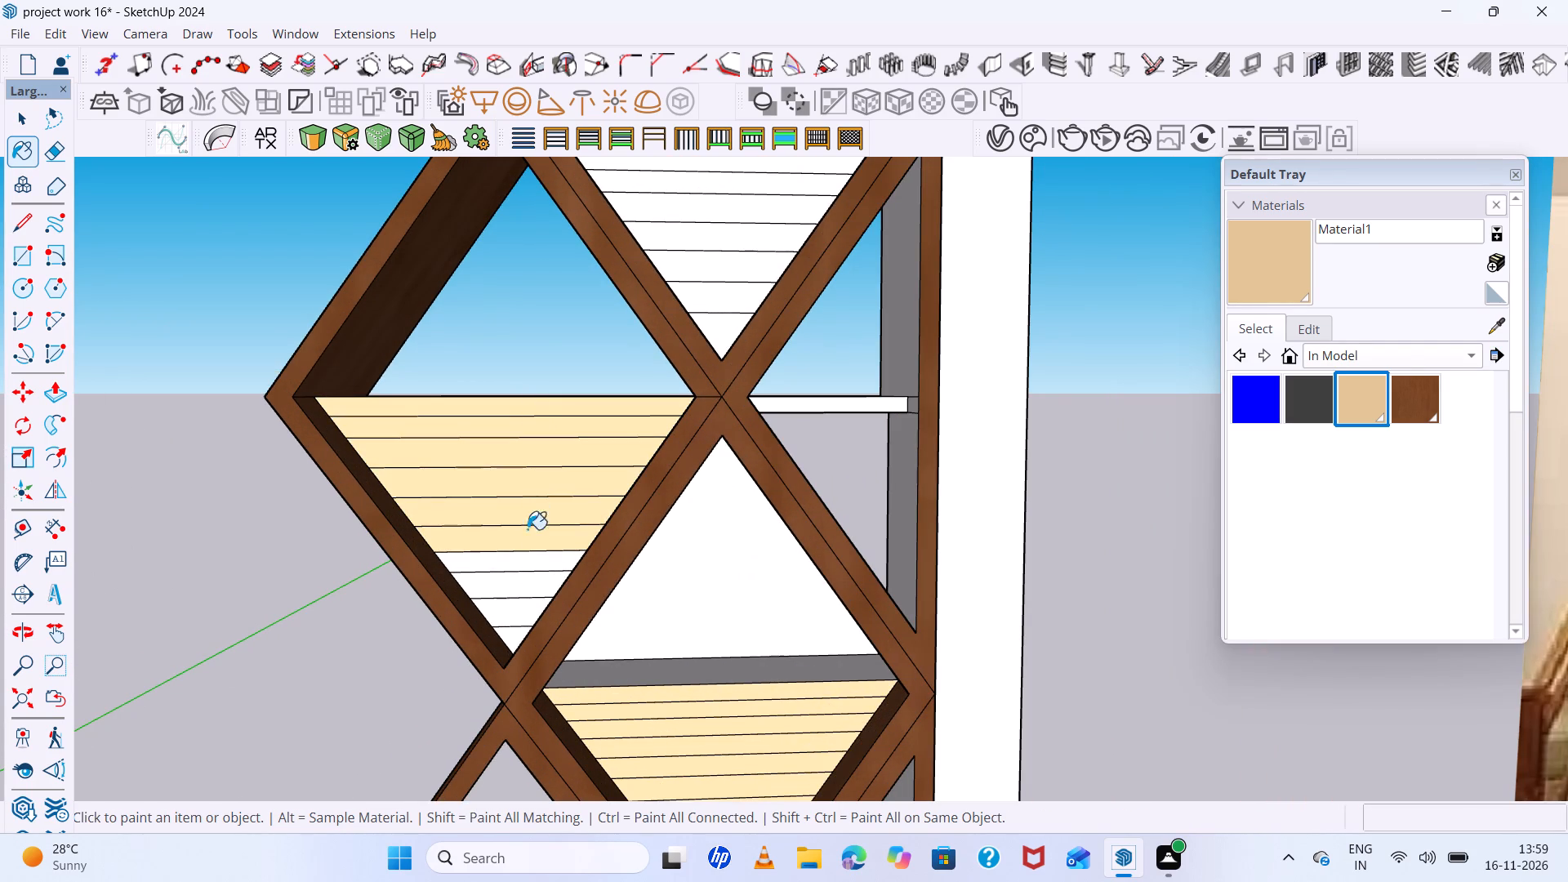
click(528, 541)
click(527, 587)
click(524, 569)
click(522, 604)
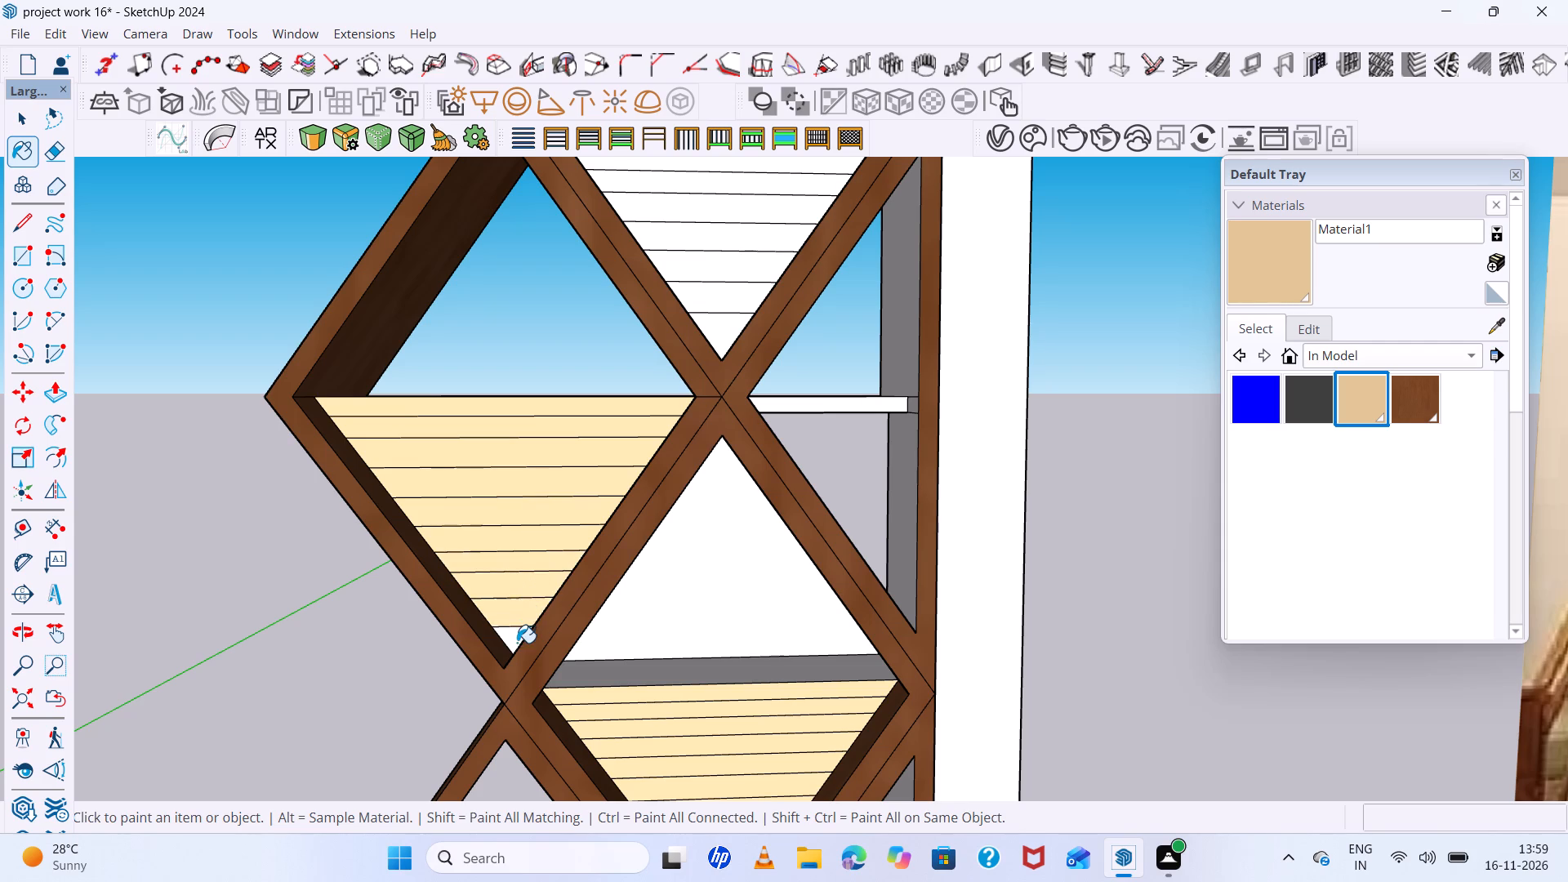
click(517, 643)
Paint all slats of the topmost slatted triangular panel with the light beige material.
scroll(502, 603, down, 9)
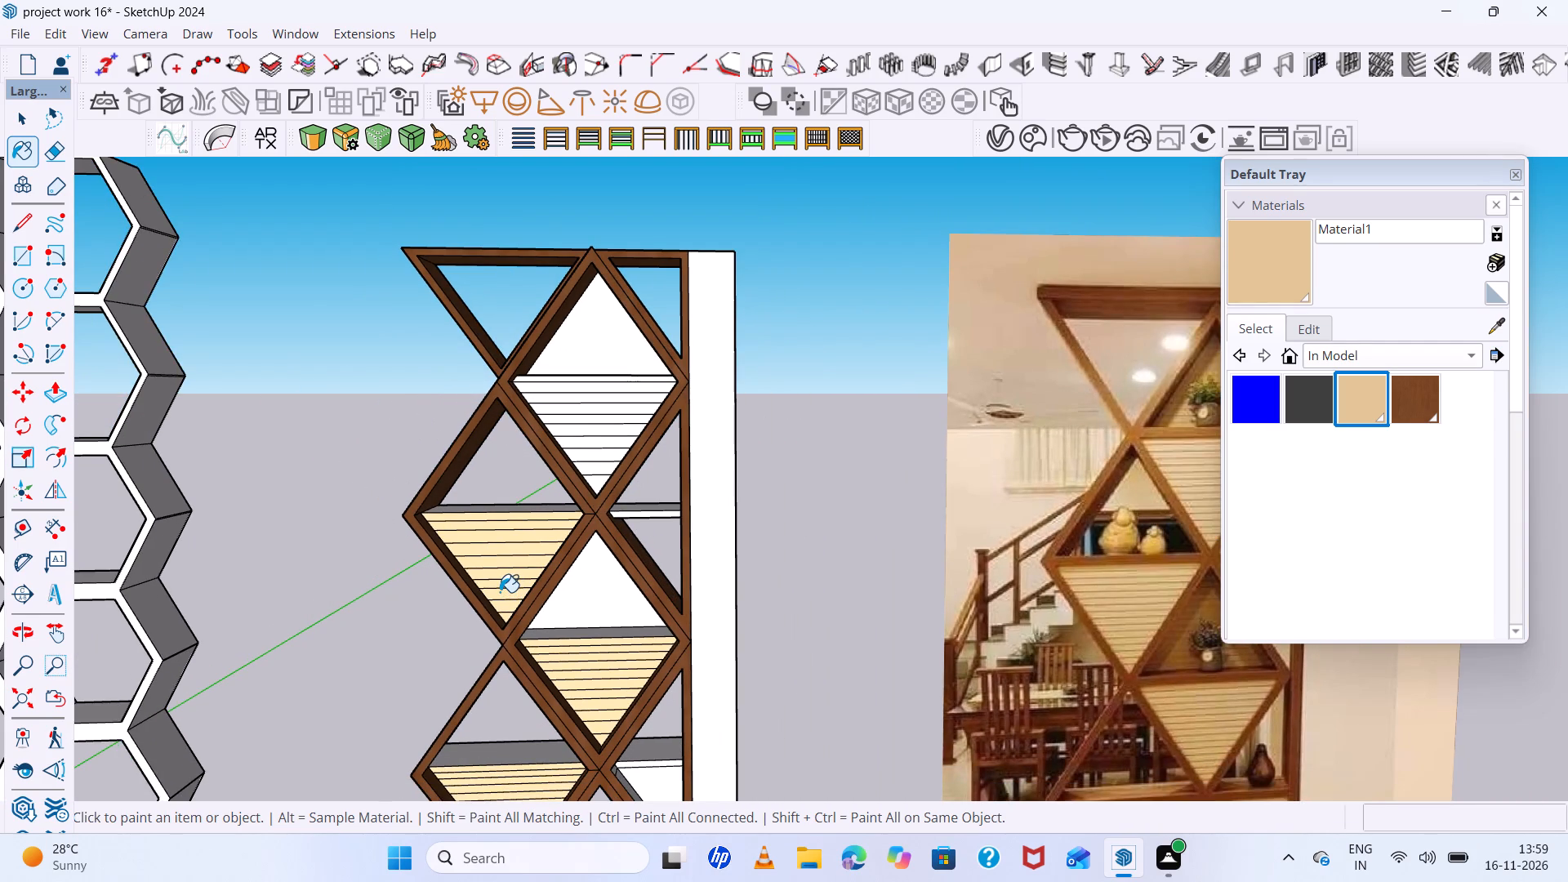
scroll(521, 603, down, 1)
scroll(546, 395, up, 10)
click(608, 395)
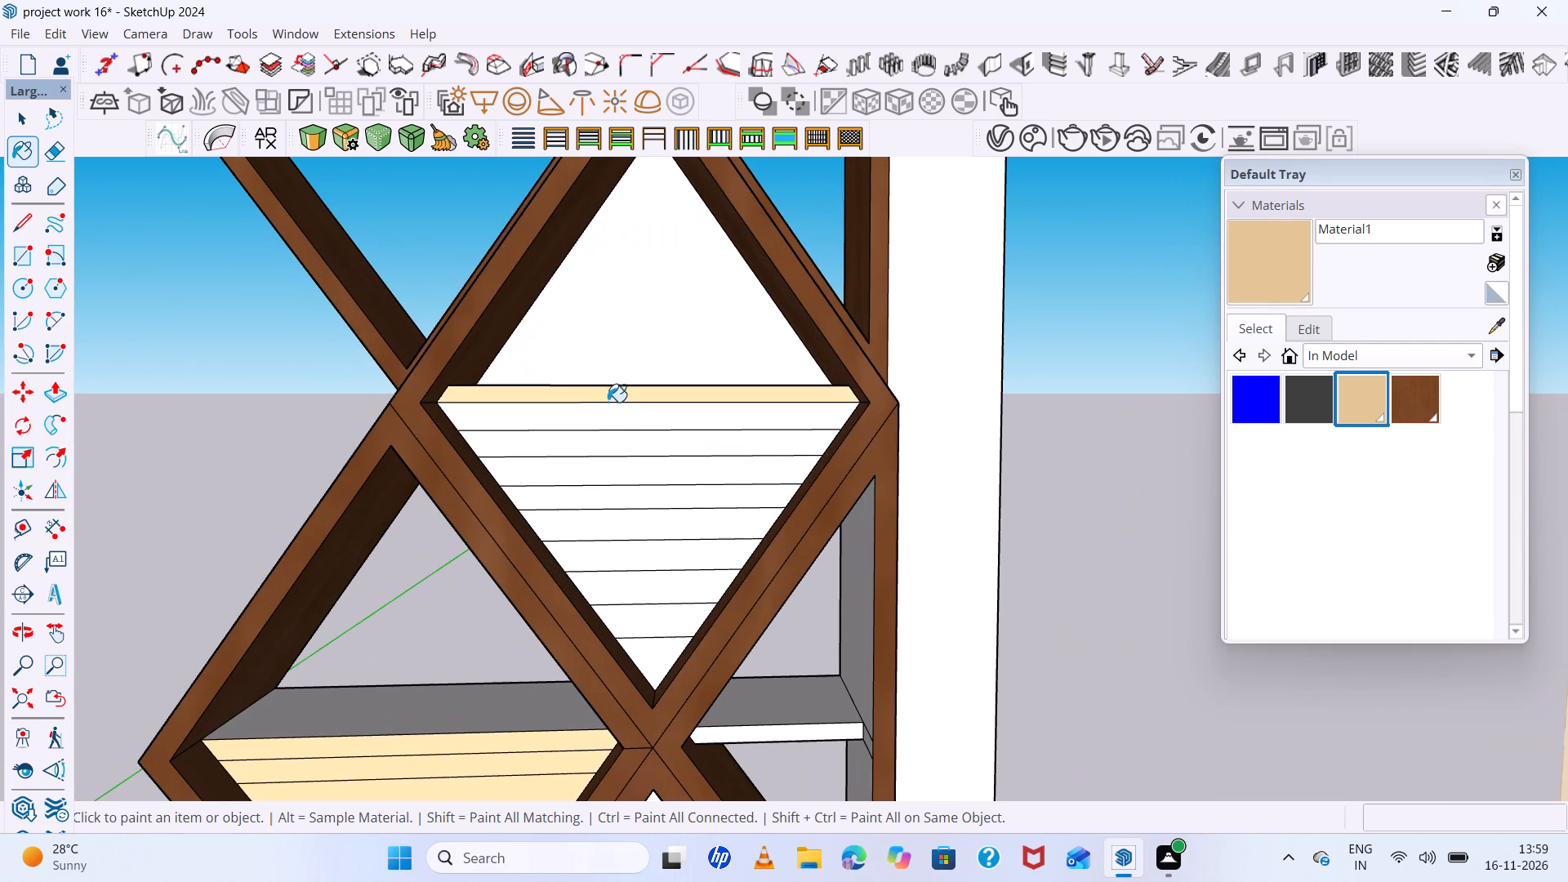
click(608, 443)
click(629, 518)
click(638, 427)
click(643, 466)
click(648, 492)
click(652, 505)
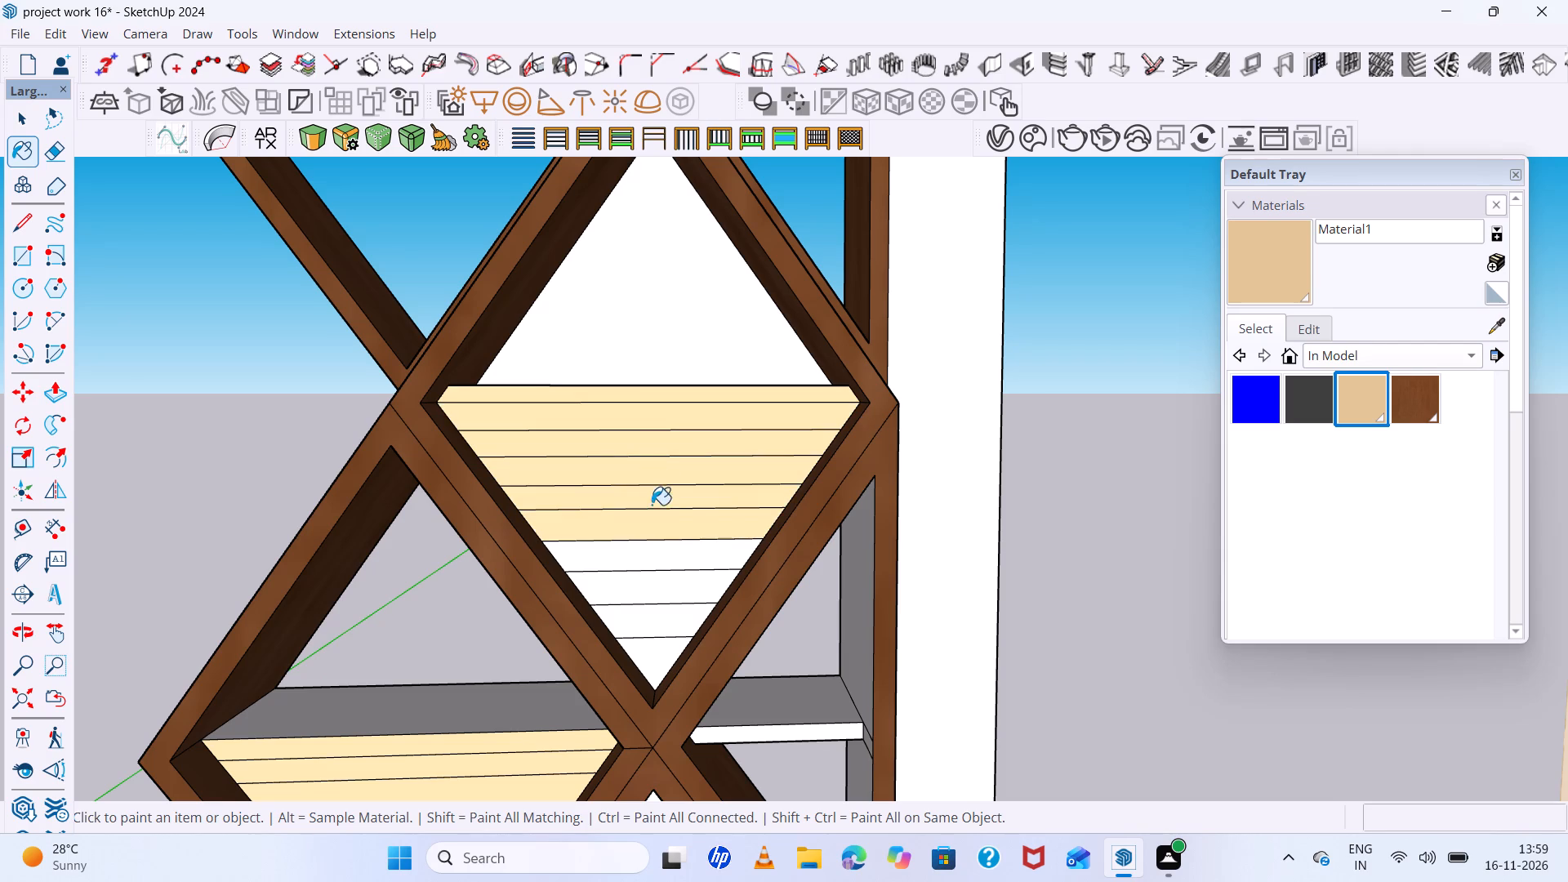
click(658, 545)
drag(658, 572, 658, 585)
click(656, 595)
click(655, 624)
click(649, 658)
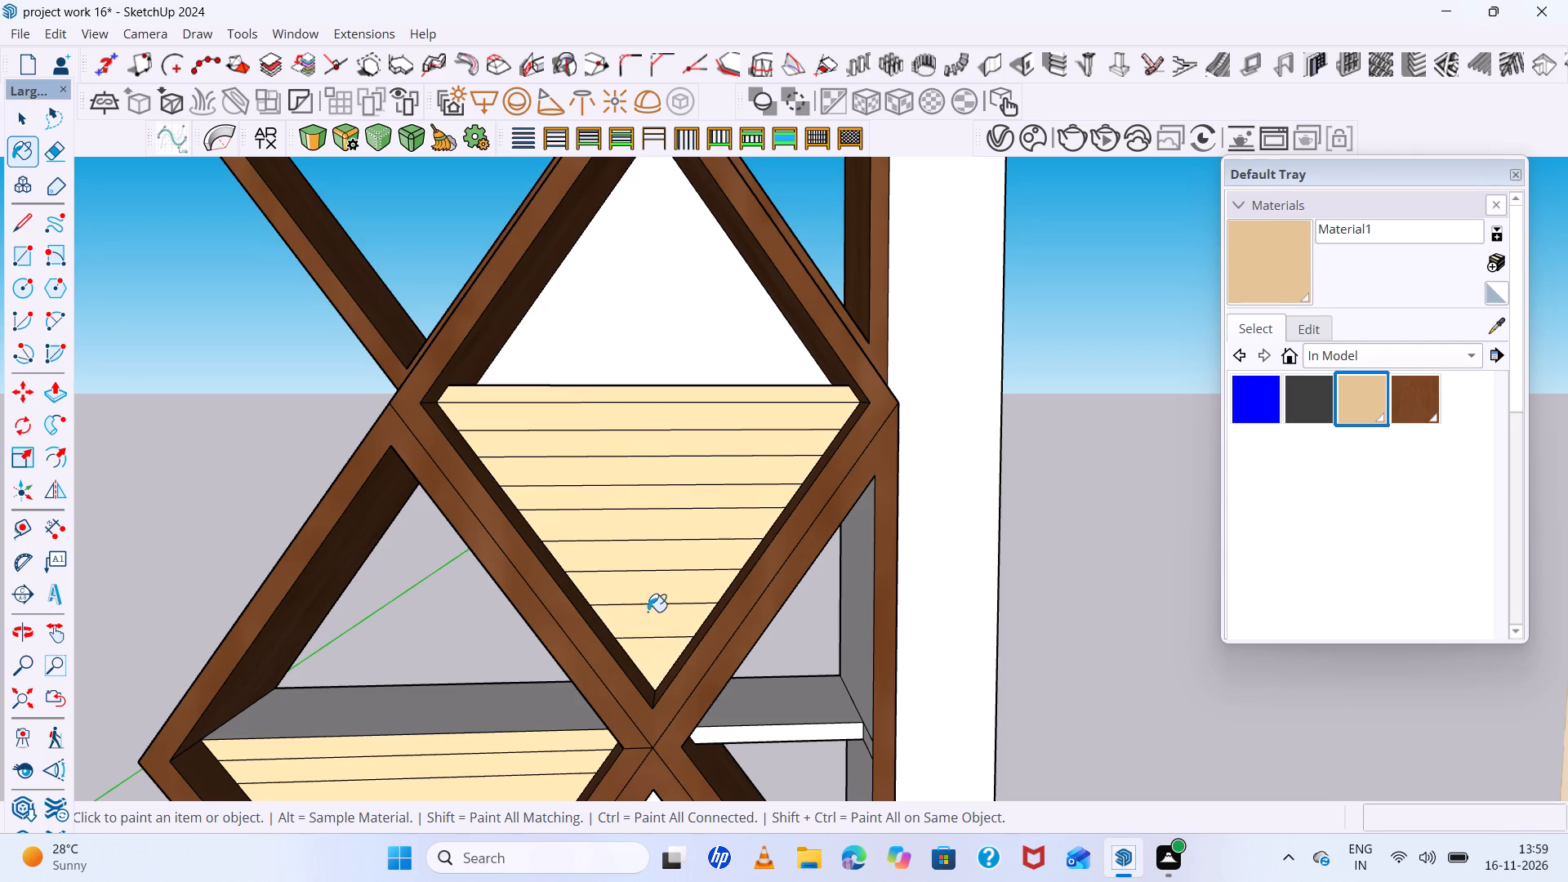
Review the painted diamond-lattice partition as a whole against the reference photo.
scroll(648, 609, down, 13)
middle_drag(678, 540, 349, 412)
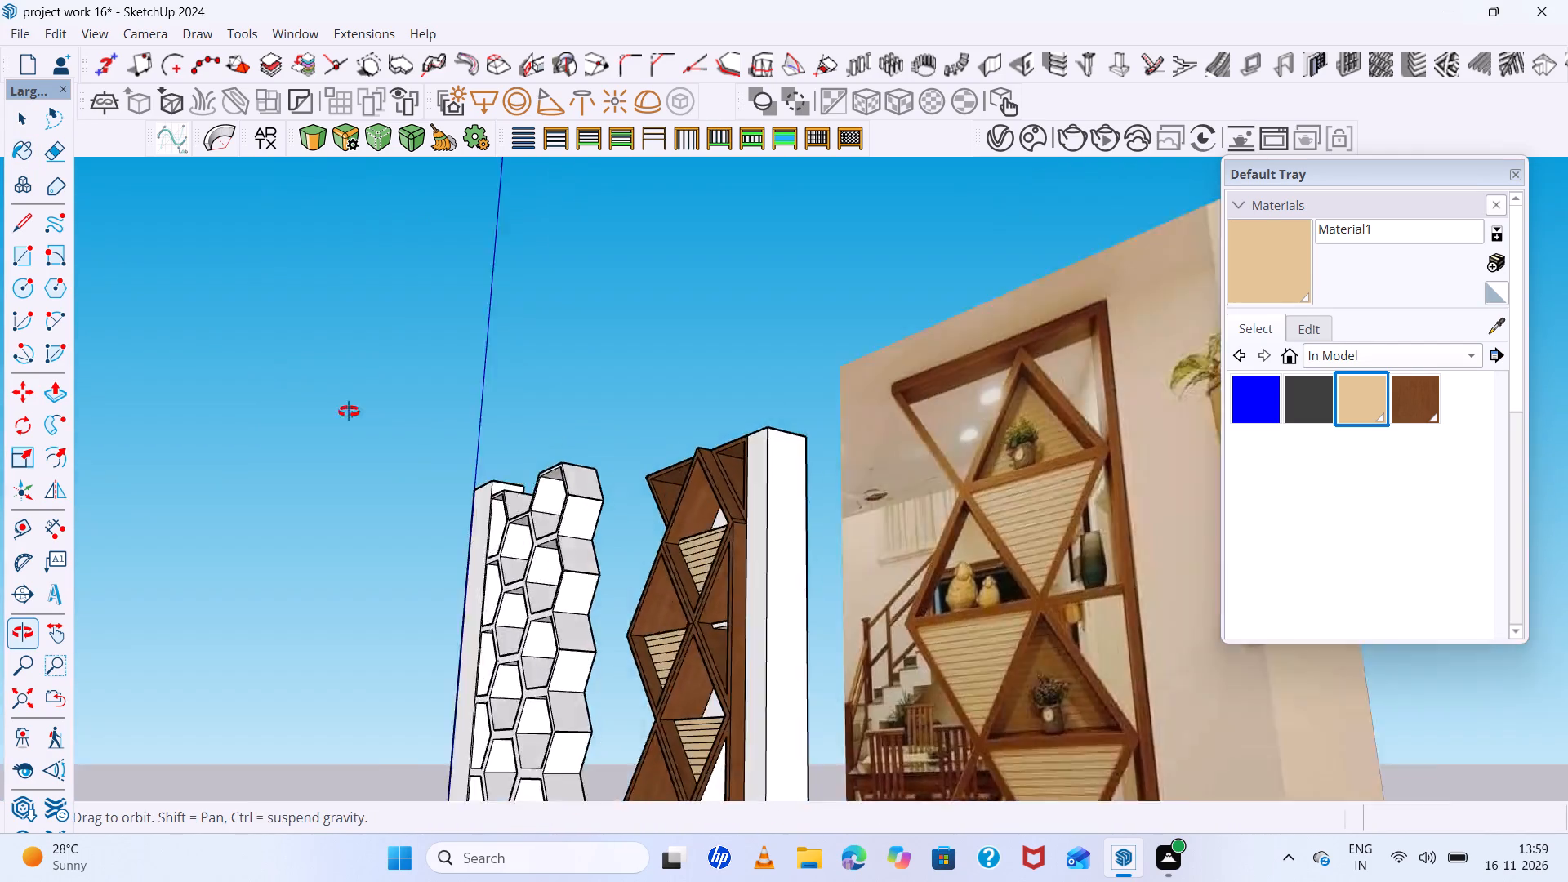
middle_drag(349, 412, 481, 448)
scroll(481, 448, down, 9)
middle_drag(481, 448, 546, 465)
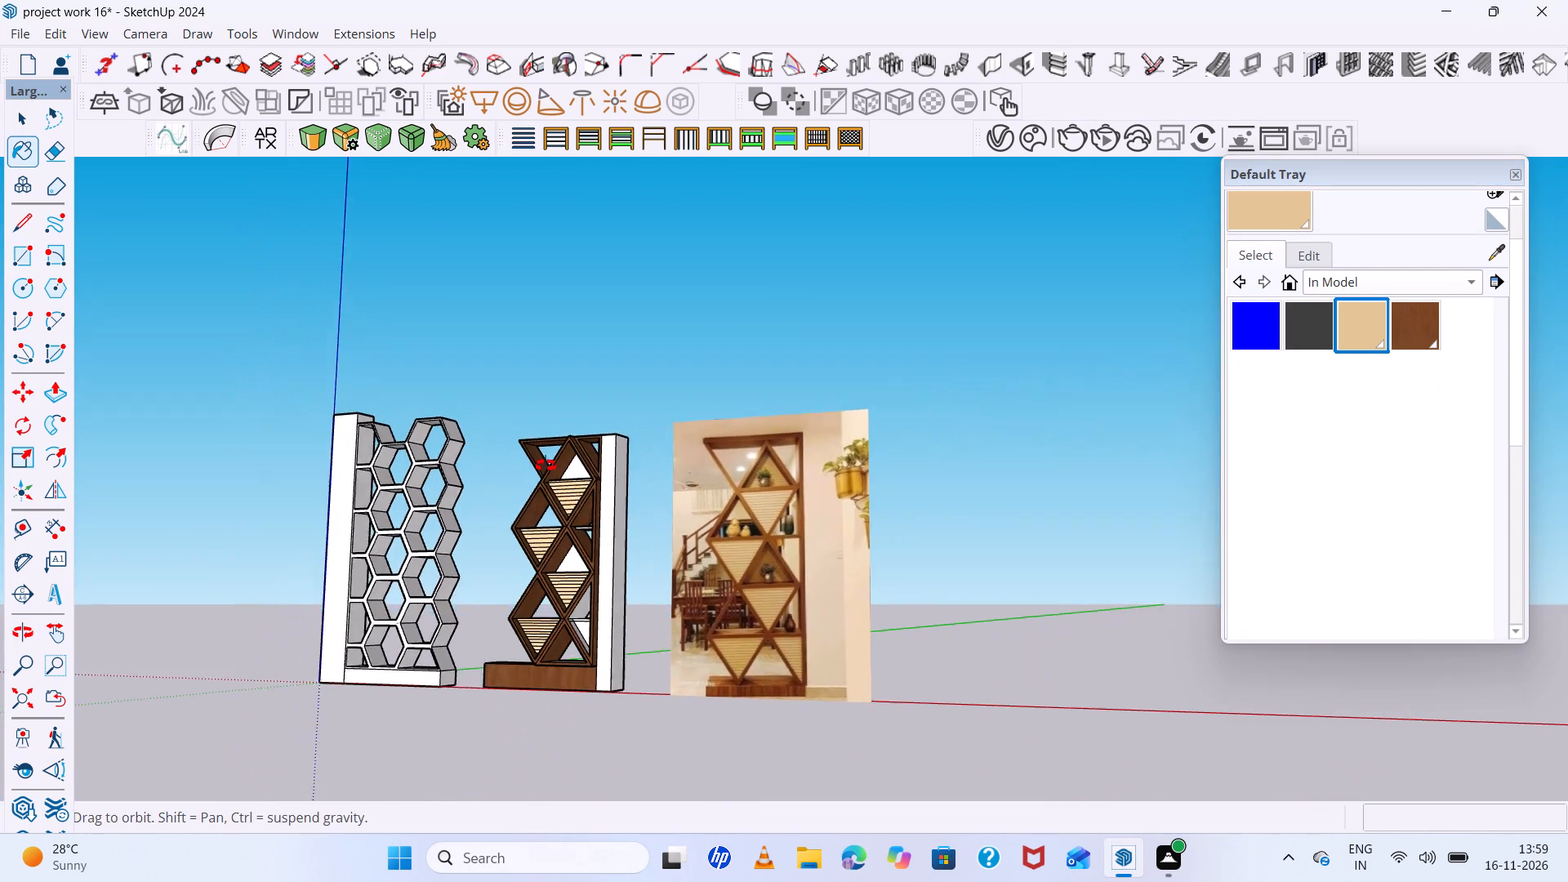
middle_drag(546, 465, 561, 470)
scroll(561, 470, down, 5)
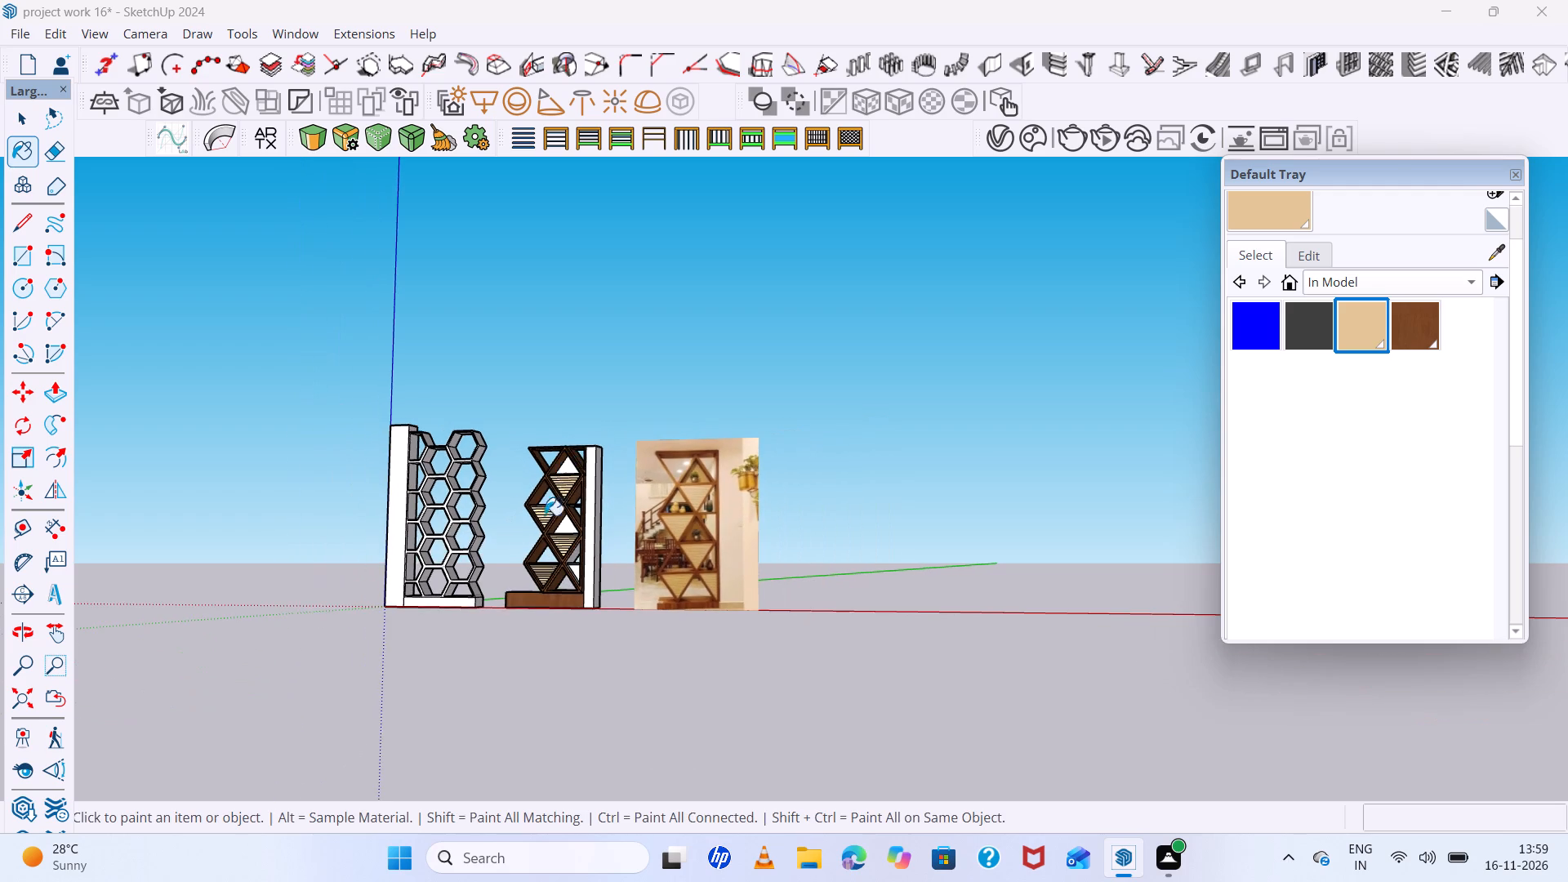
scroll(546, 548, up, 11)
middle_drag(546, 543, 626, 532)
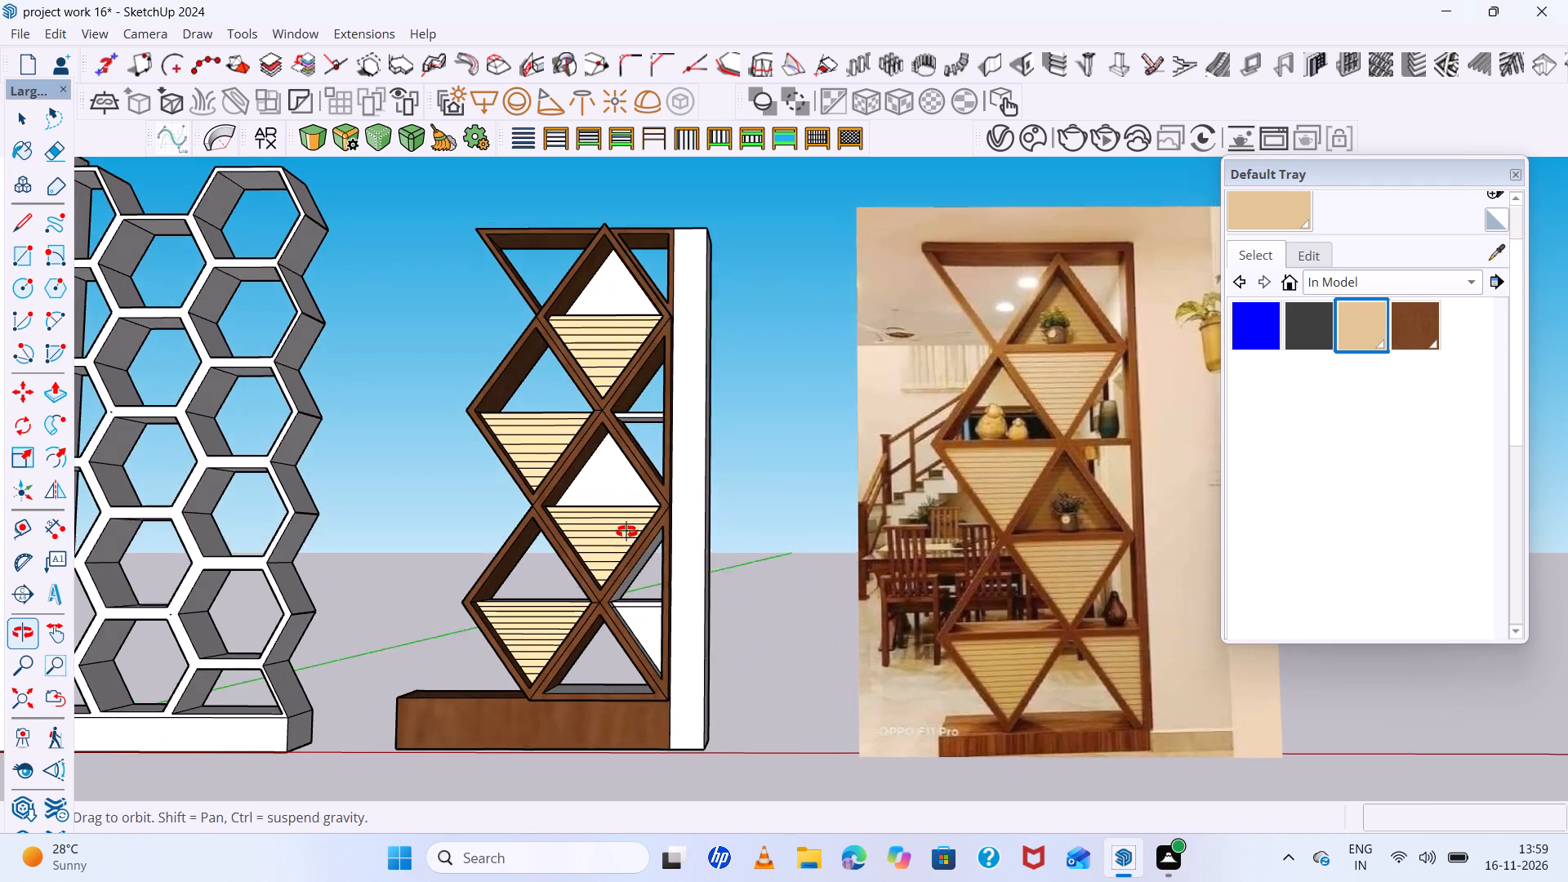
middle_drag(626, 532, 626, 531)
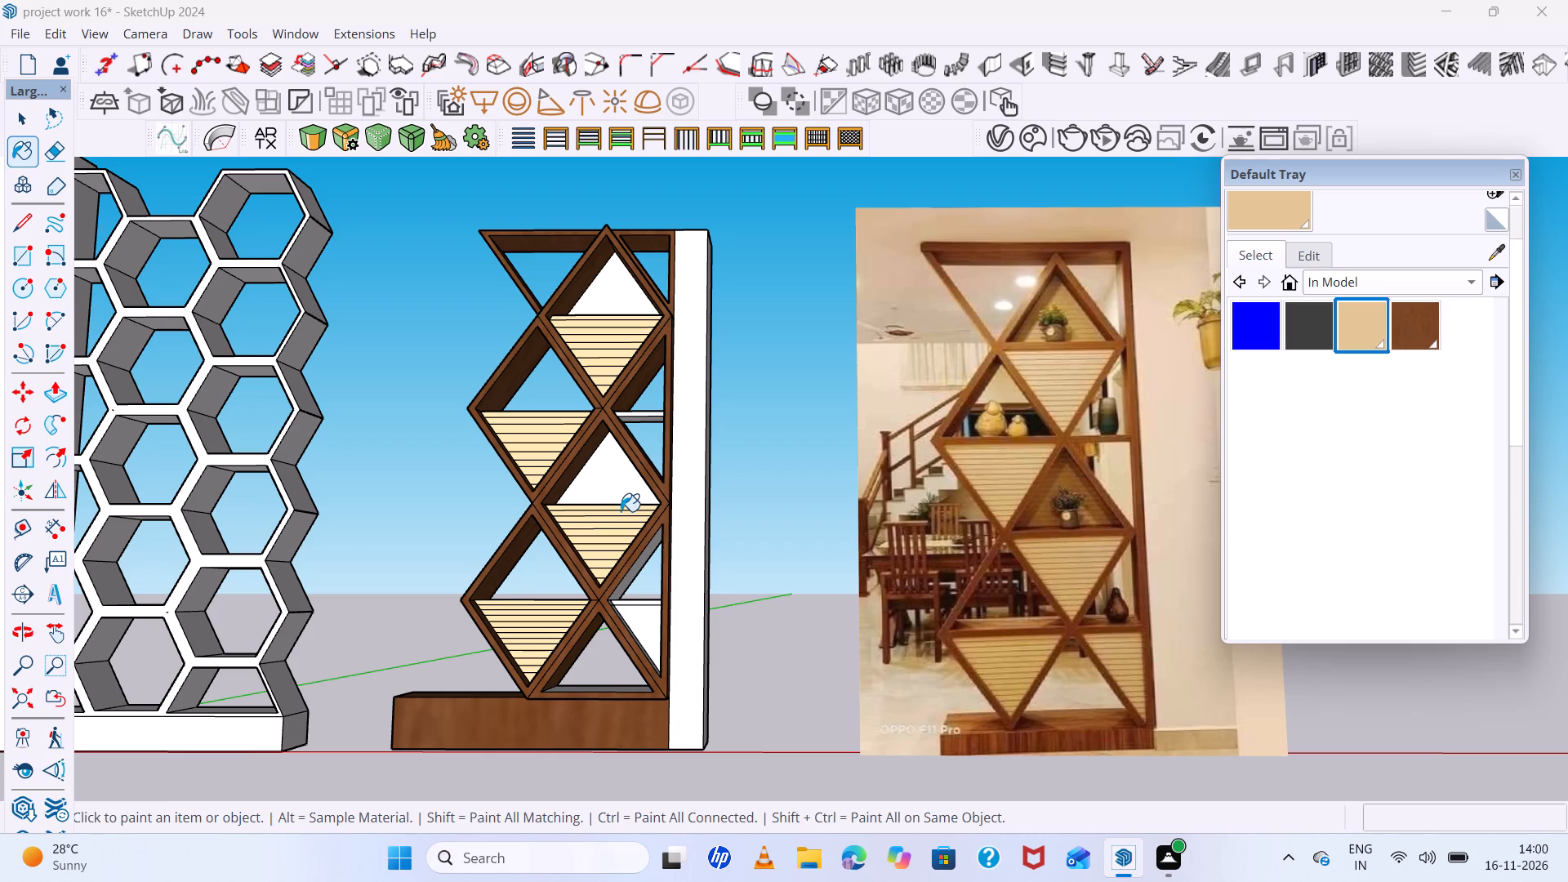
scroll(1045, 508, up, 5)
scroll(829, 425, down, 4)
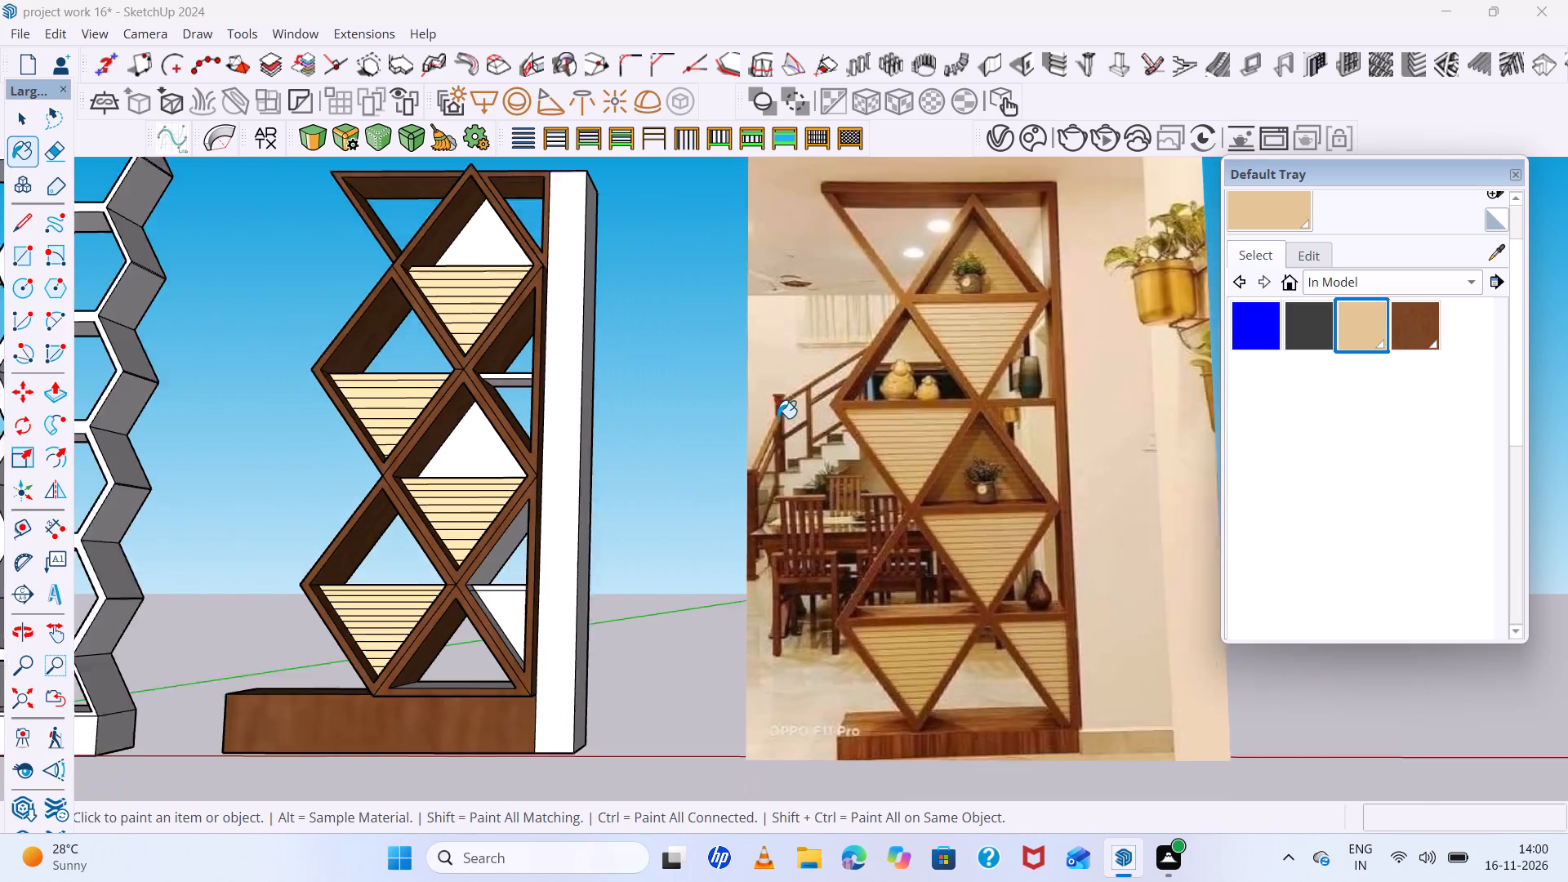
Examine the back panel of the triangular niche with the potted plant in the reference photo.
scroll(777, 418, down, 1)
middle_drag(777, 418, 806, 581)
middle_click(806, 581)
scroll(978, 487, up, 16)
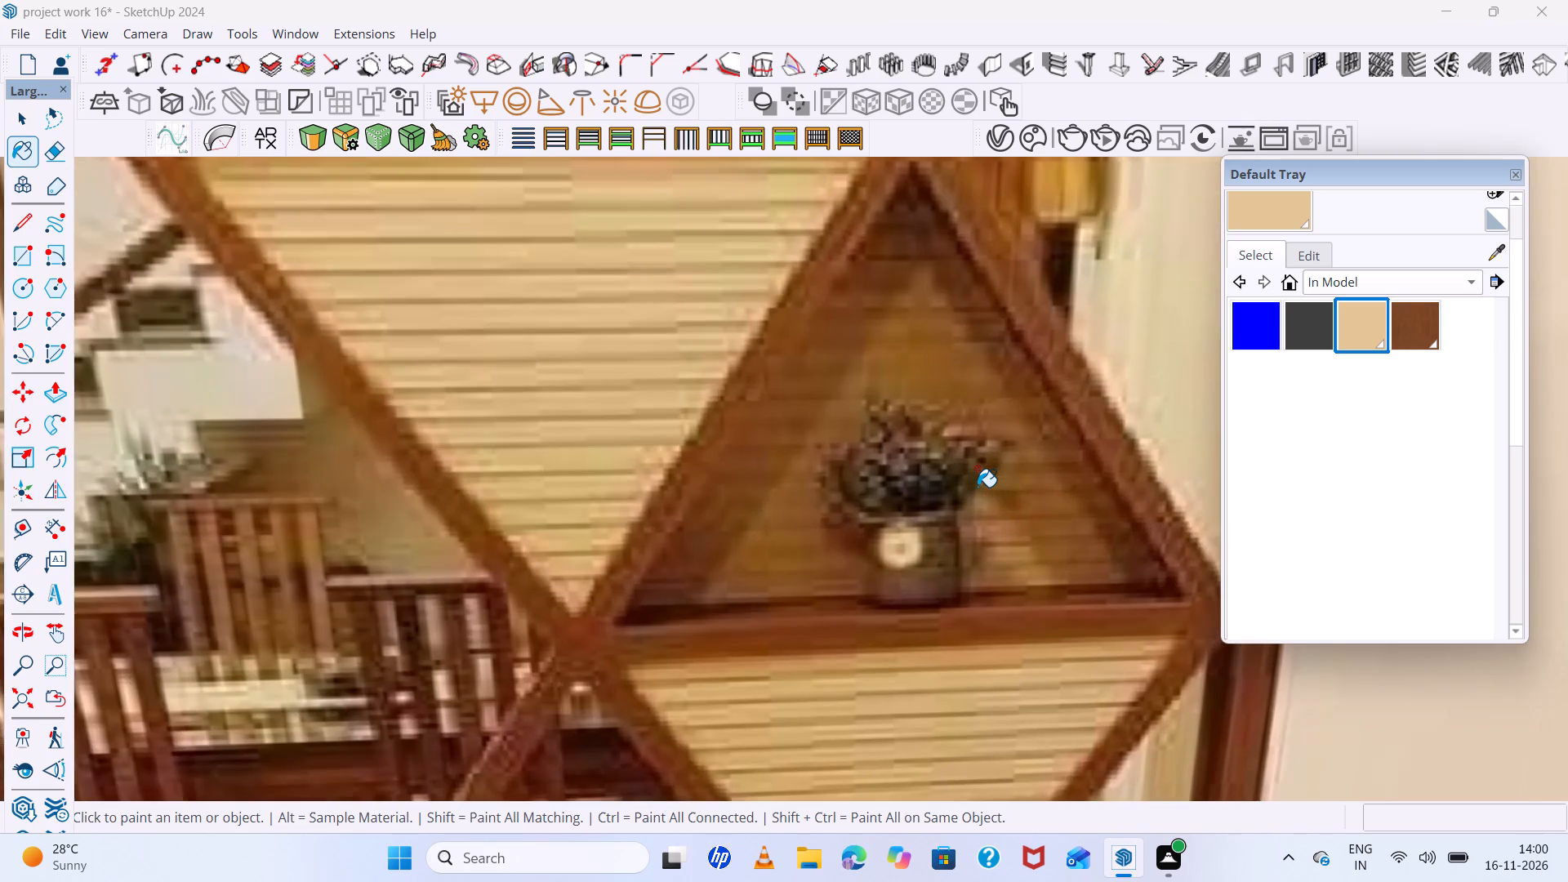
scroll(978, 487, up, 4)
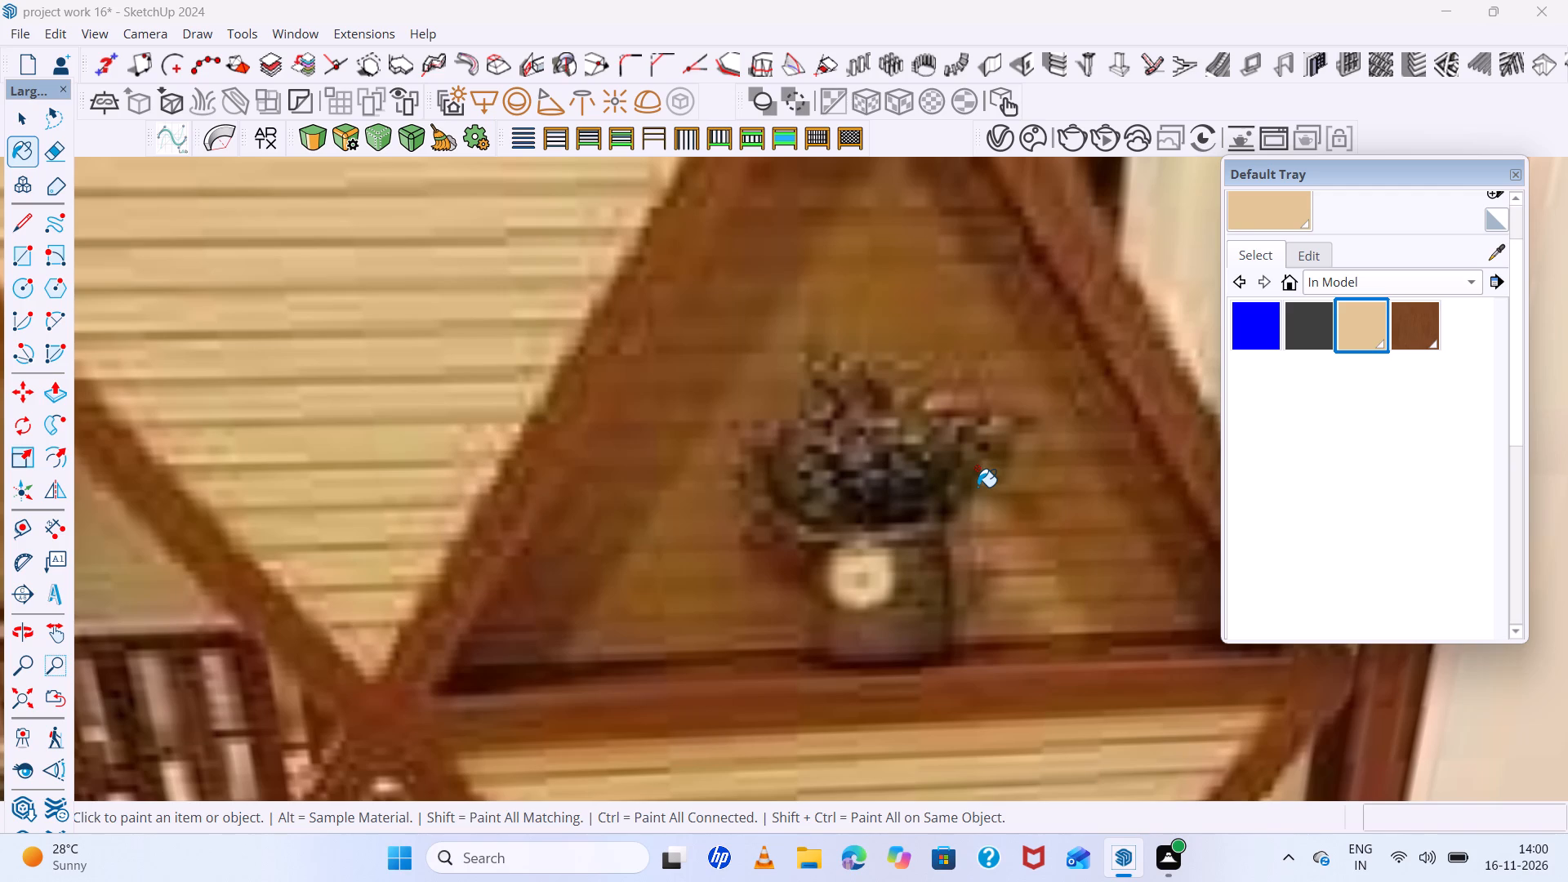
scroll(977, 485, down, 4)
middle_drag(977, 484, 964, 454)
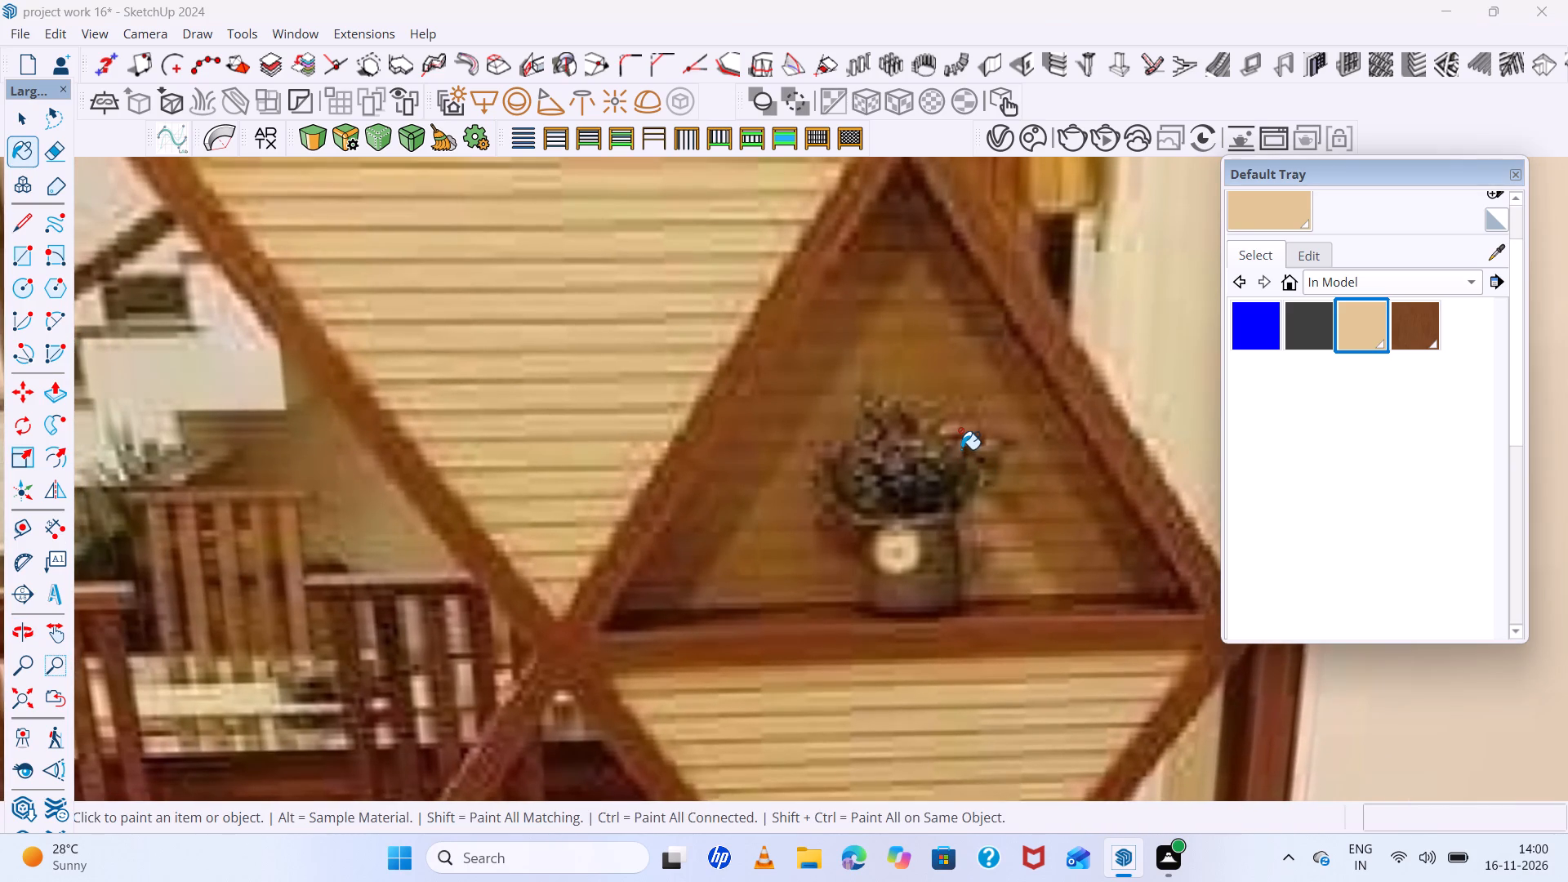
scroll(961, 449, up, 6)
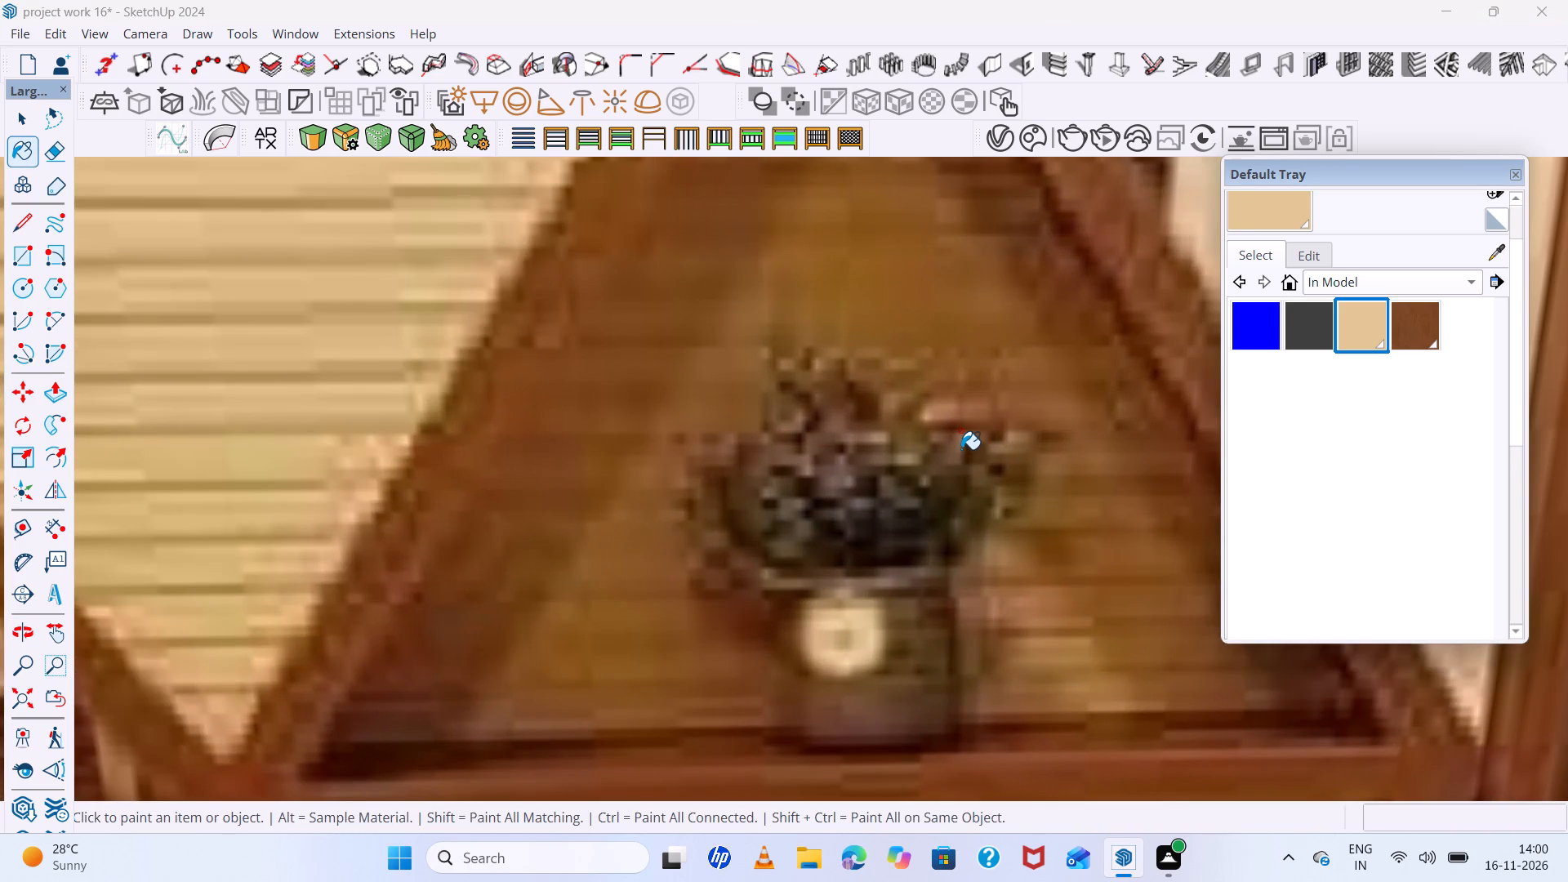
scroll(961, 449, down, 3)
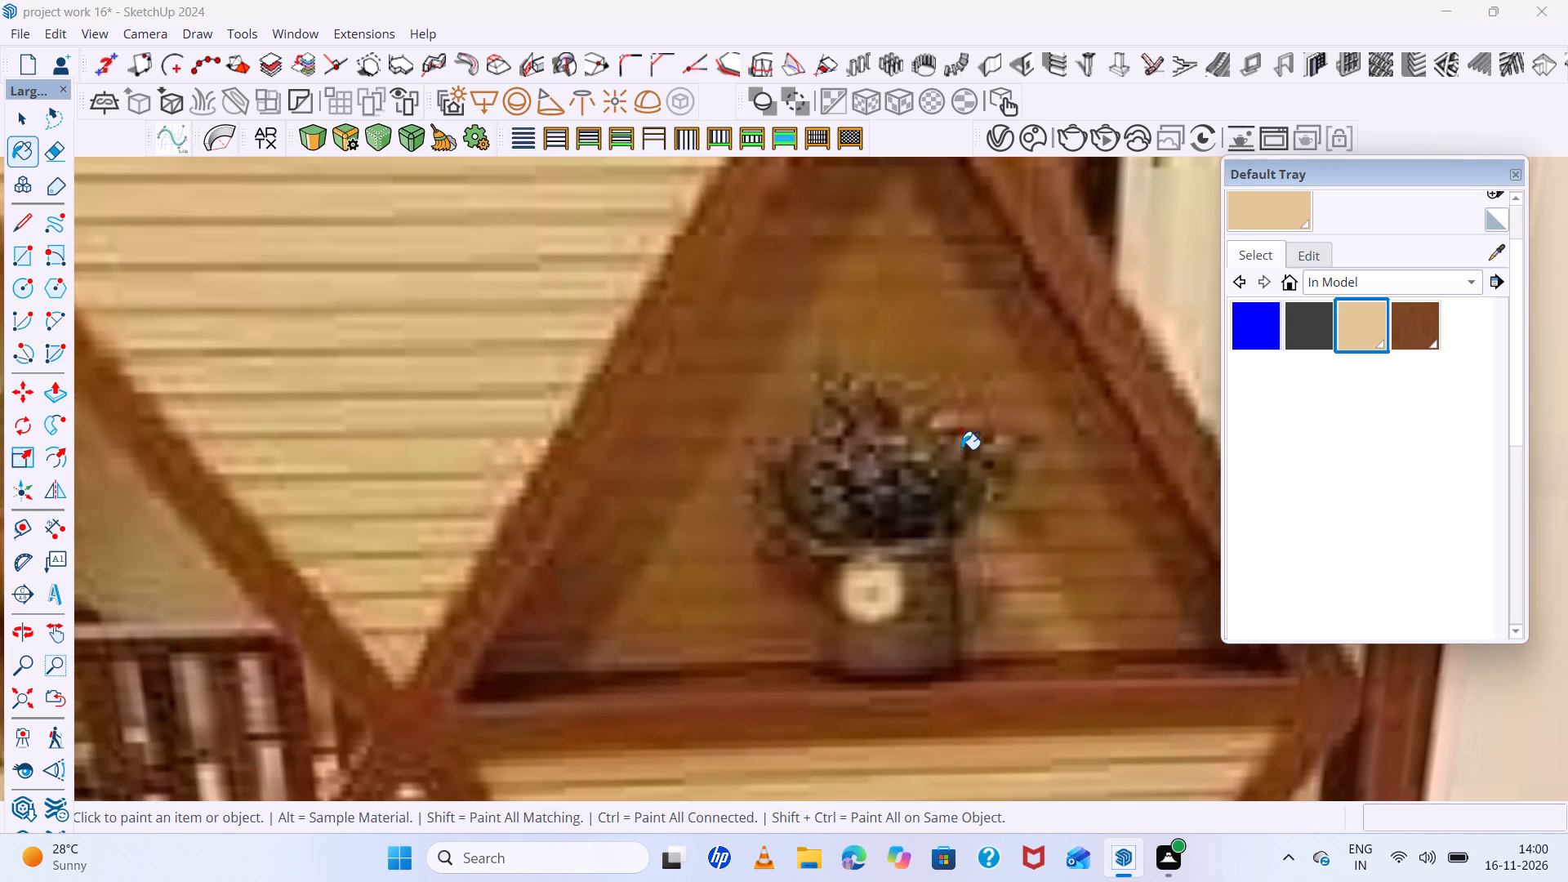
middle_drag(961, 448, 952, 421)
scroll(950, 415, up, 6)
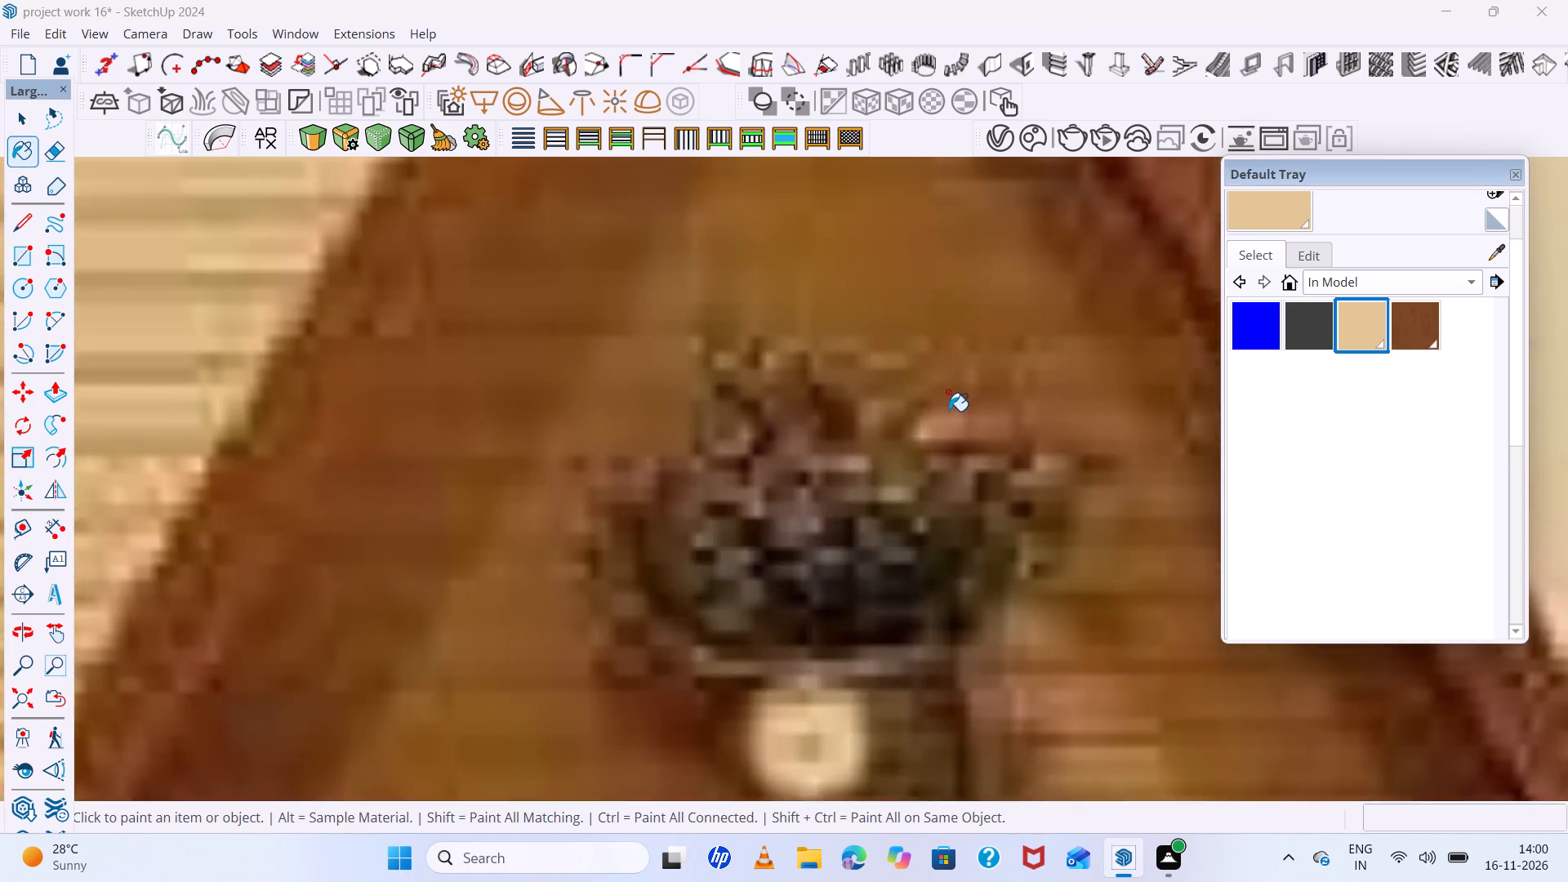
scroll(948, 410, down, 6)
scroll(756, 394, down, 6)
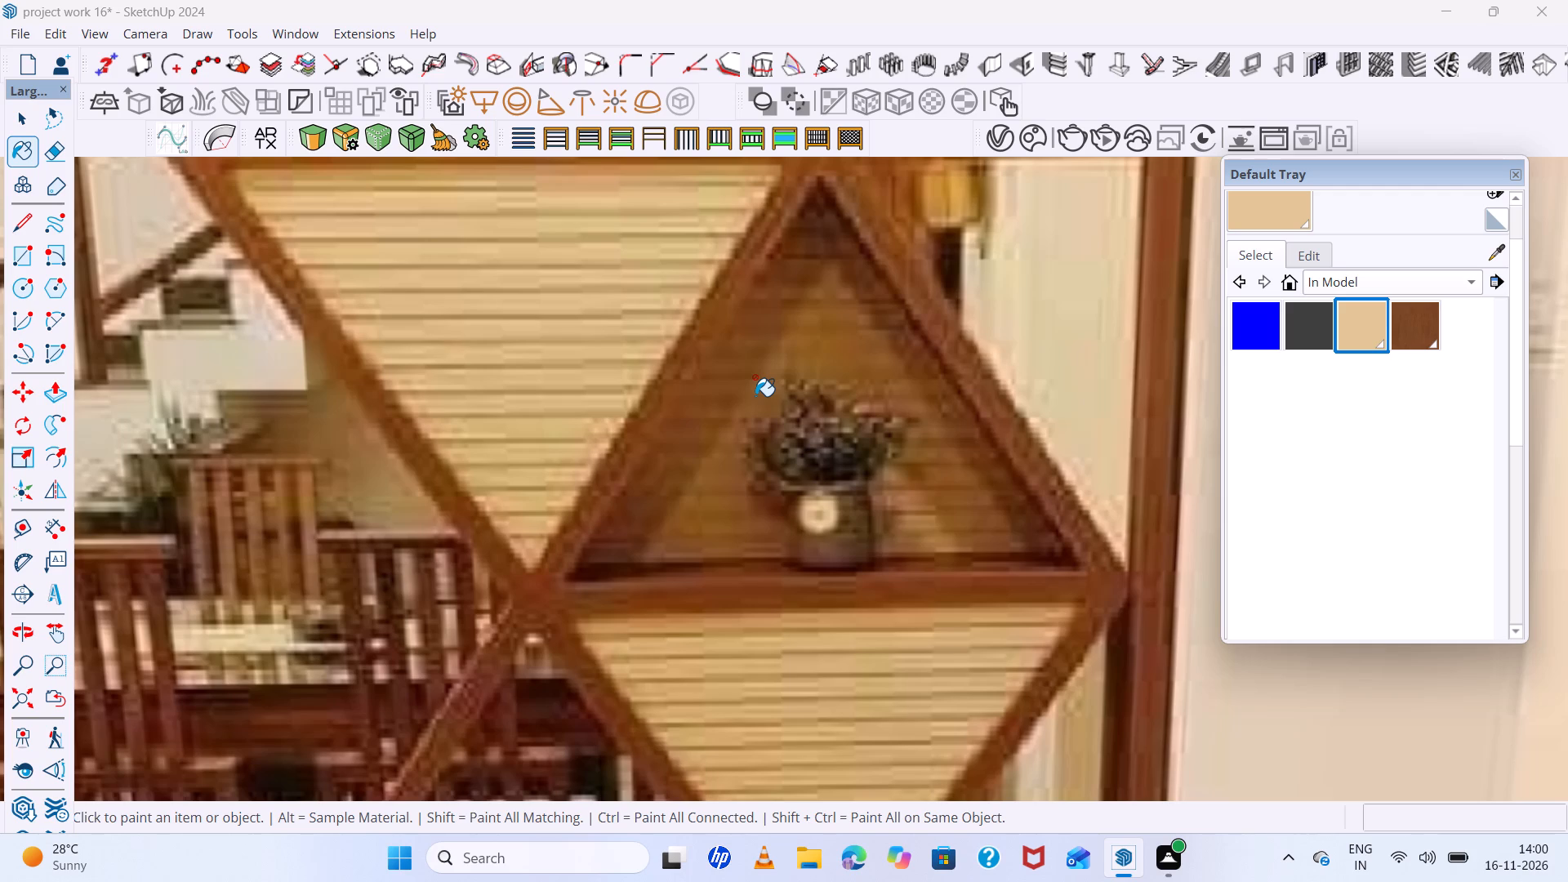
scroll(755, 396, down, 1)
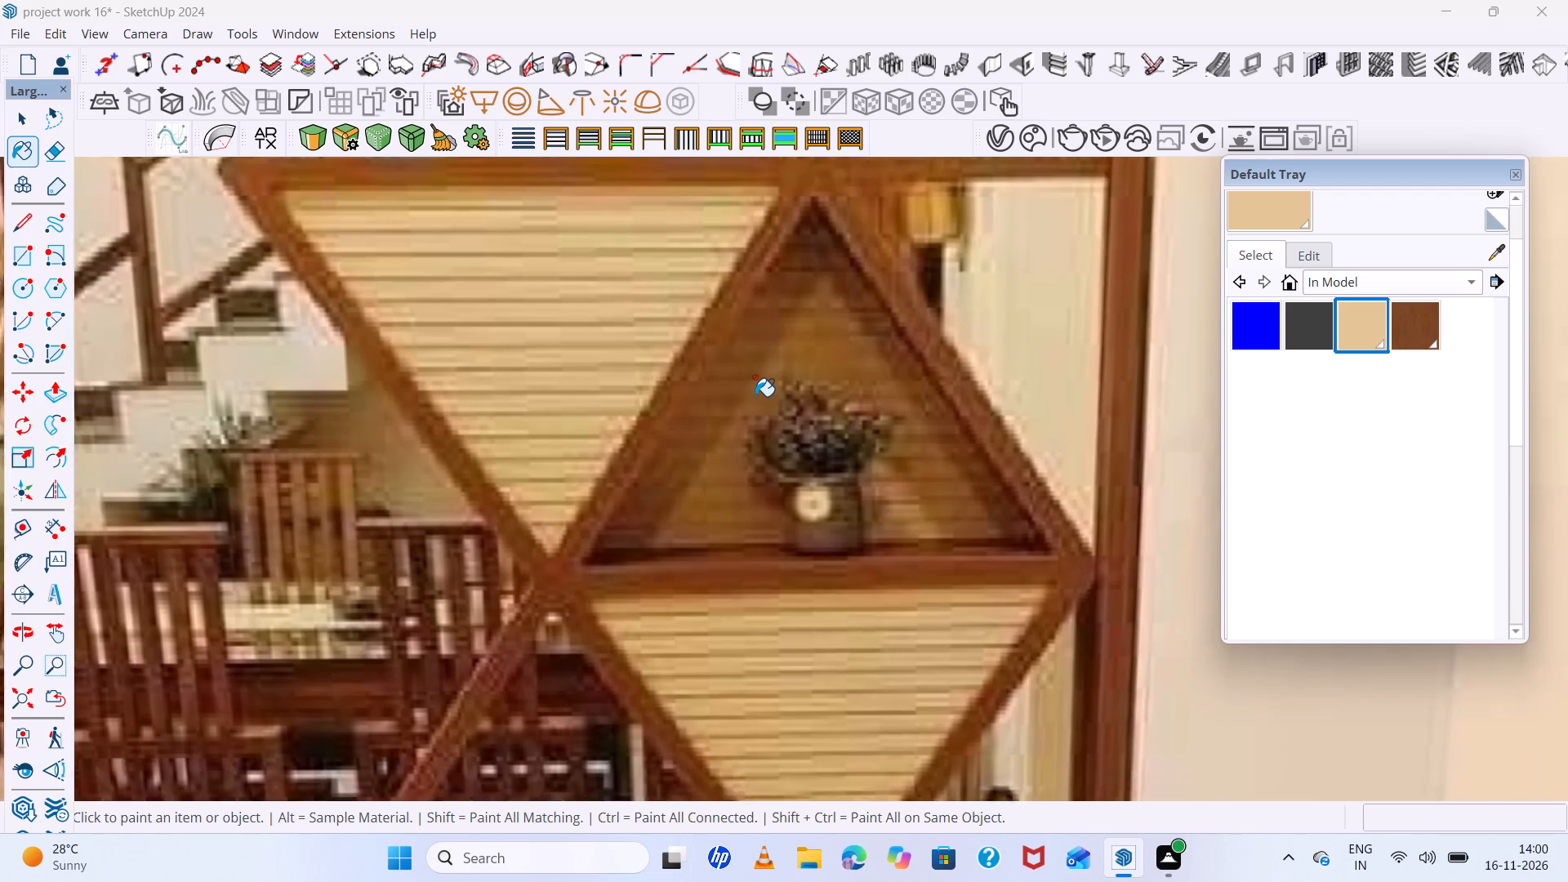
scroll(755, 396, down, 6)
Compare the partition's base, remaining white triangles and upper niches with the reference photo from several angles.
middle_drag(755, 396, 871, 367)
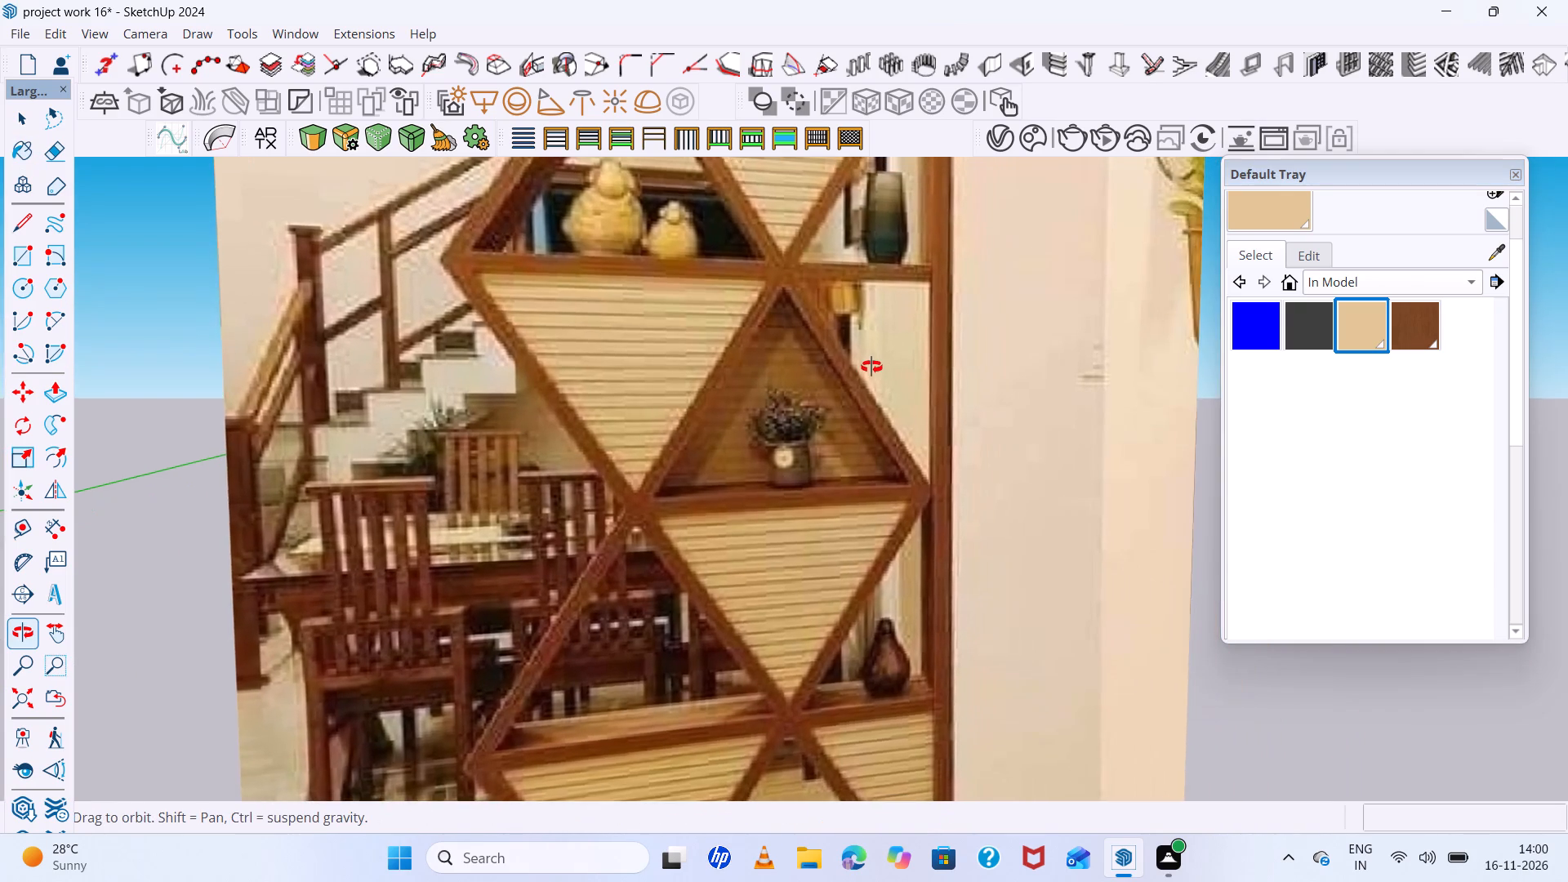
middle_drag(871, 367, 684, 325)
scroll(684, 325, down, 7)
middle_drag(684, 325, 841, 284)
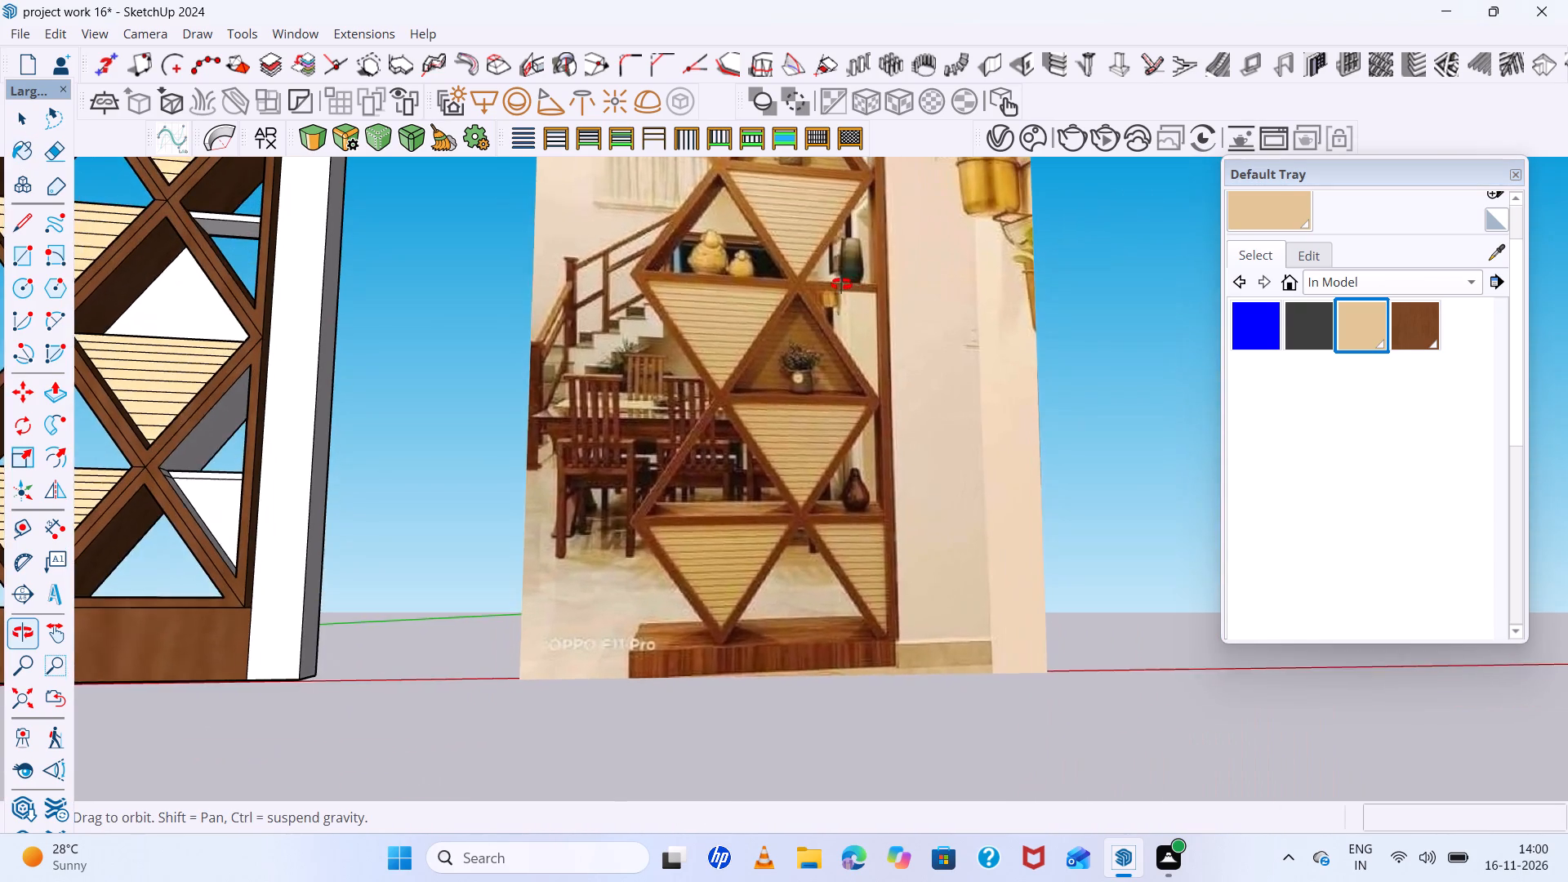
middle_drag(841, 284, 831, 183)
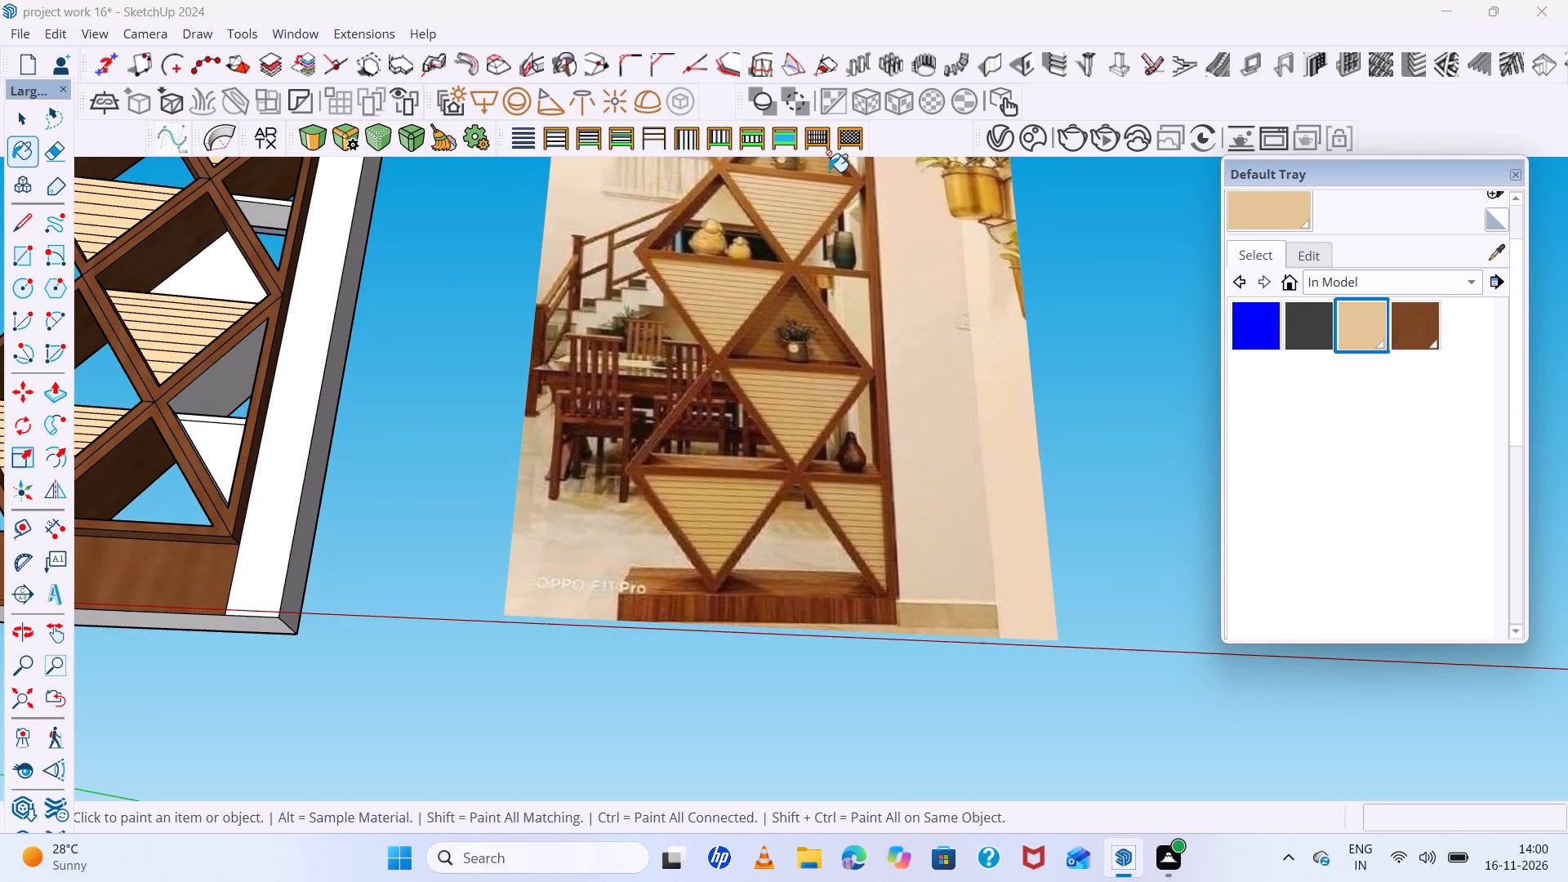
scroll(829, 171, down, 7)
scroll(829, 171, up, 6)
scroll(829, 171, down, 6)
middle_drag(764, 323, 743, 541)
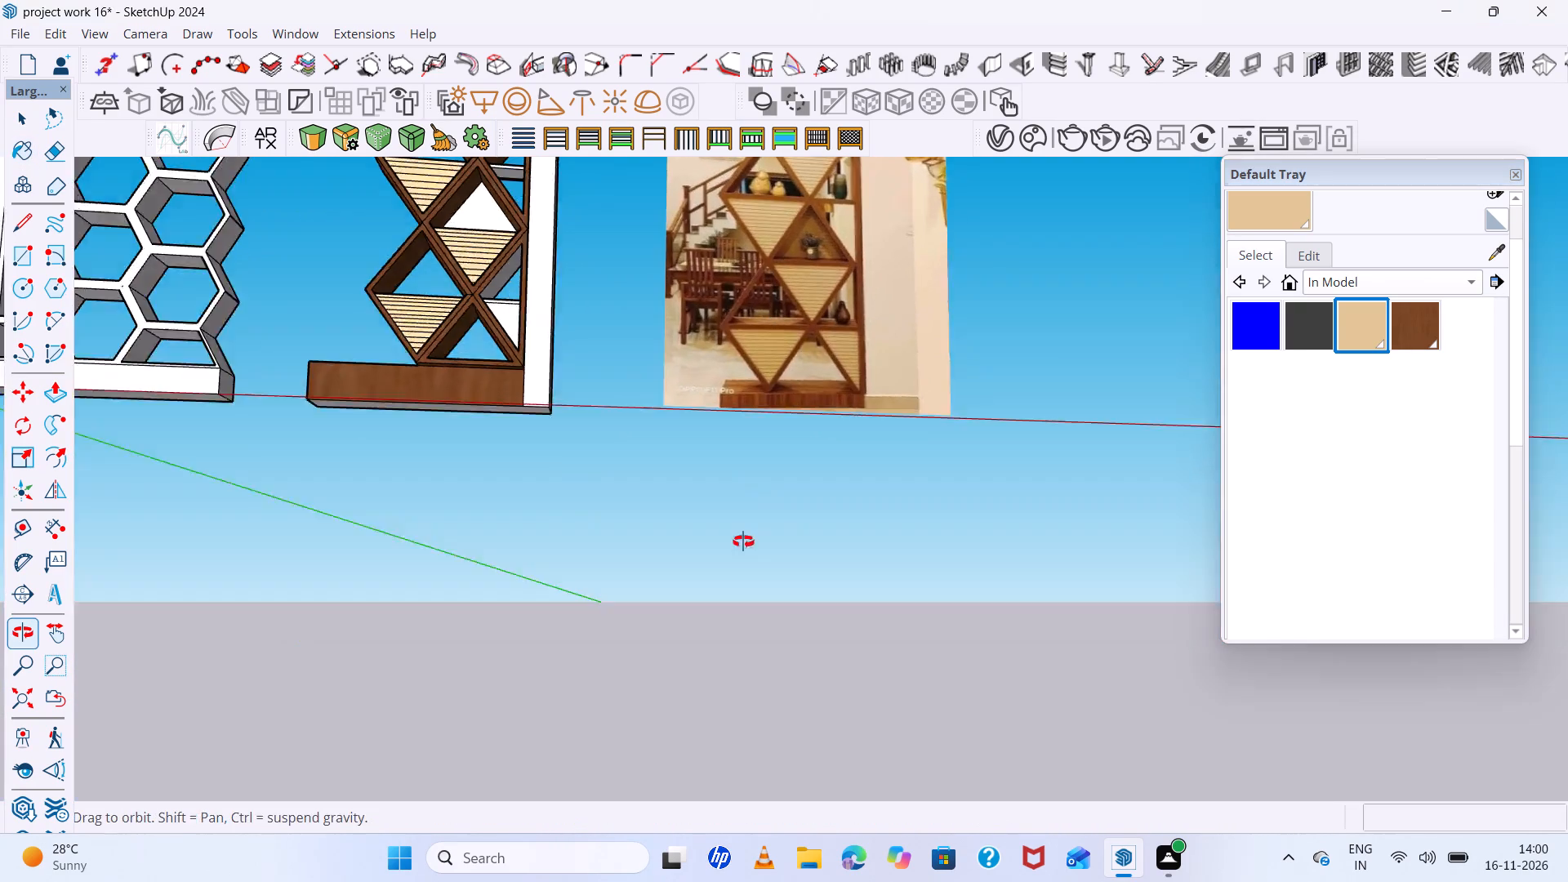
middle_drag(743, 541, 731, 621)
scroll(731, 621, up, 2)
scroll(731, 621, down, 14)
scroll(721, 387, up, 14)
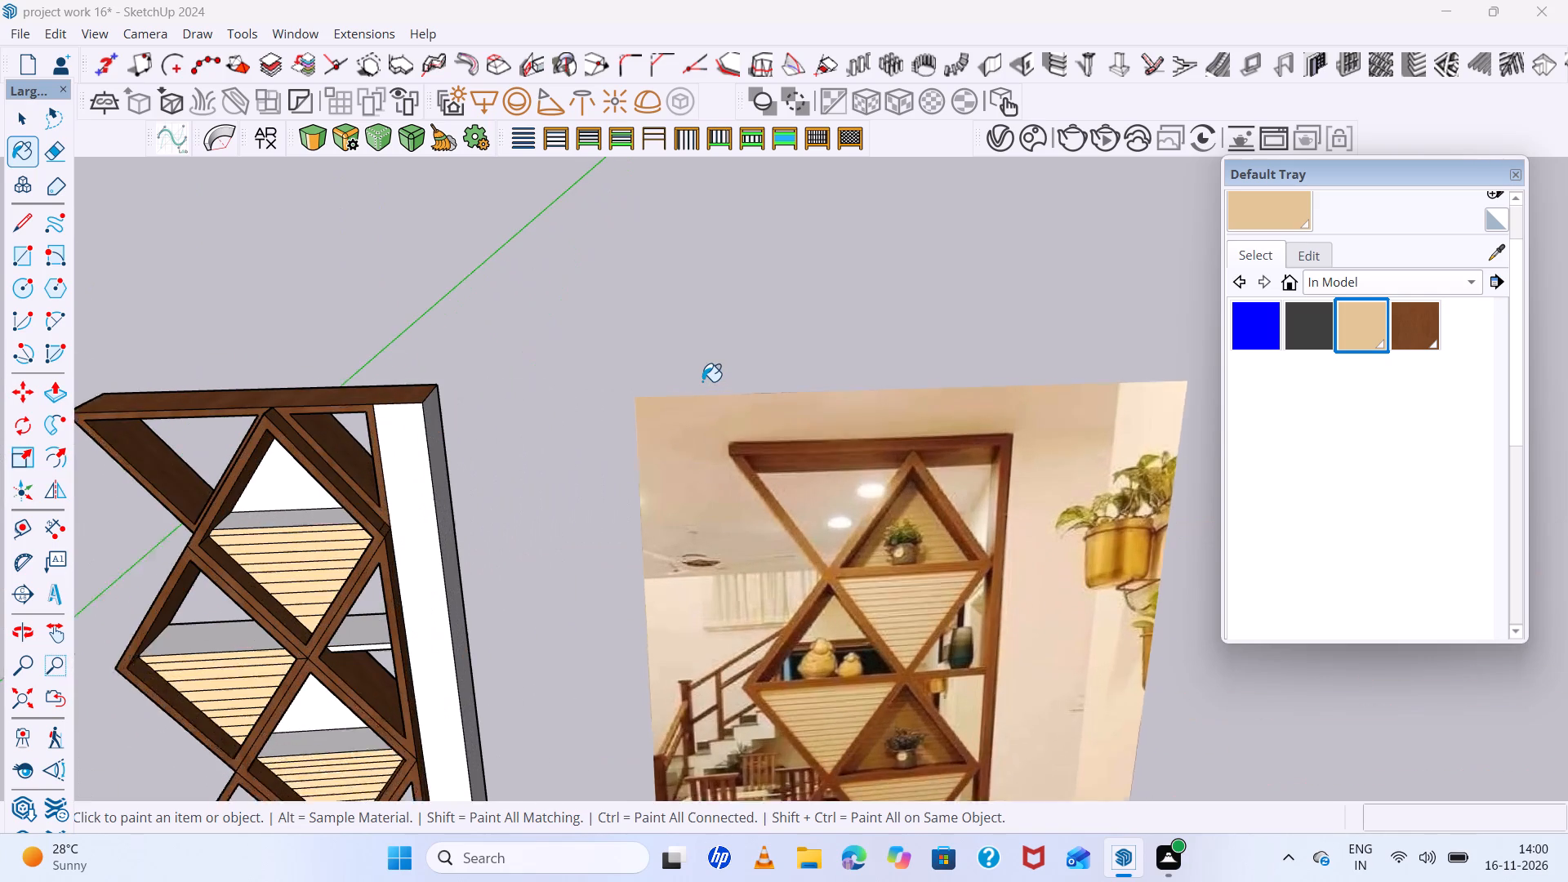
Compare the diamond-lattice partition's upper niches and overall proportions with the reference photo.
scroll(702, 381, up, 1)
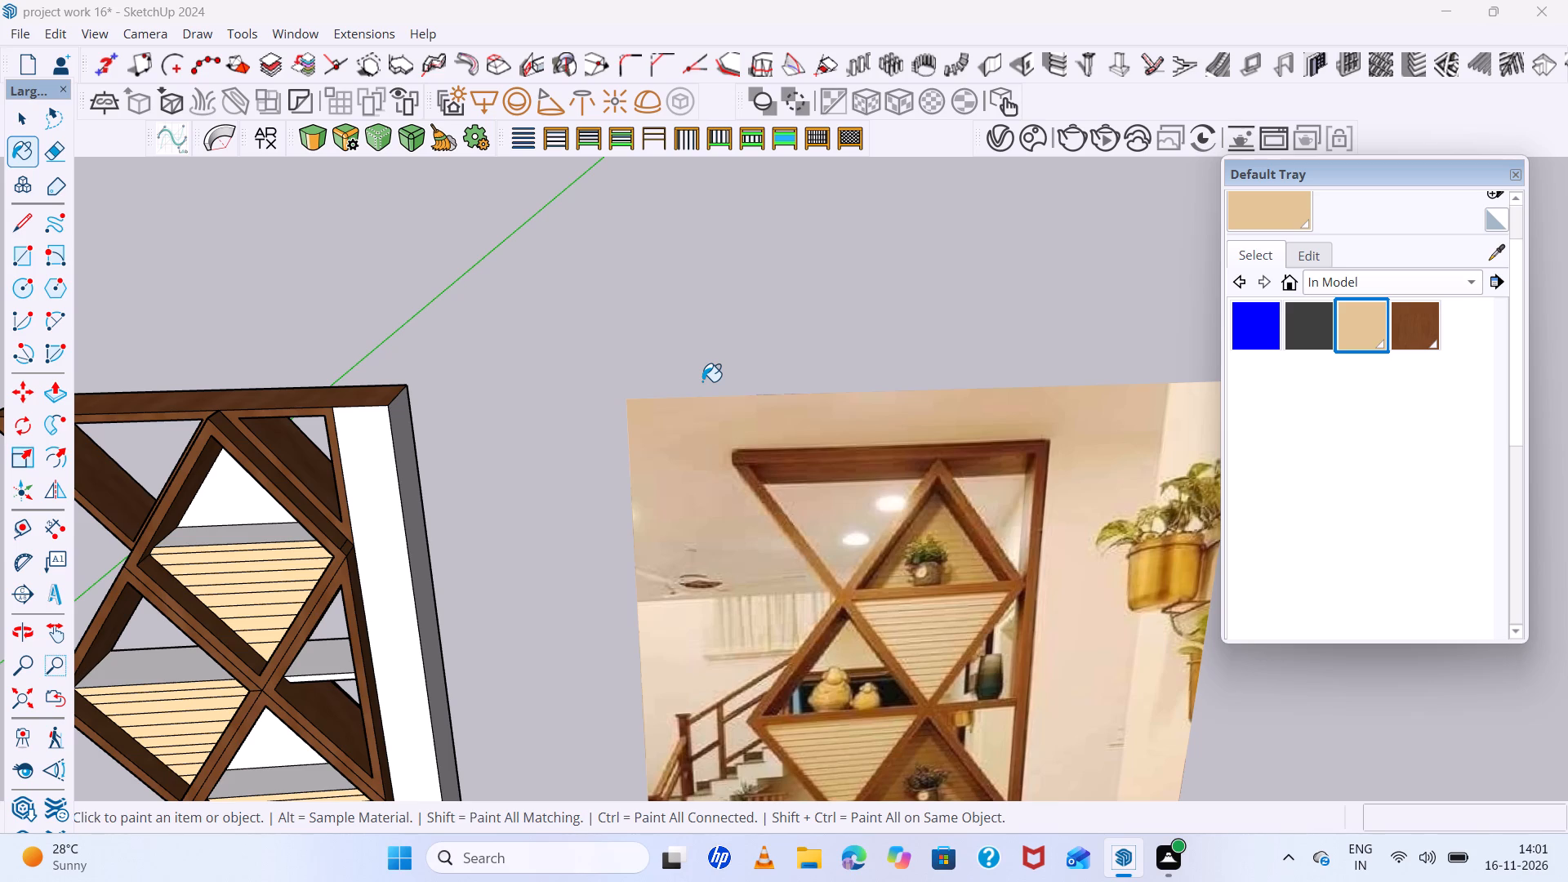
scroll(702, 381, down, 2)
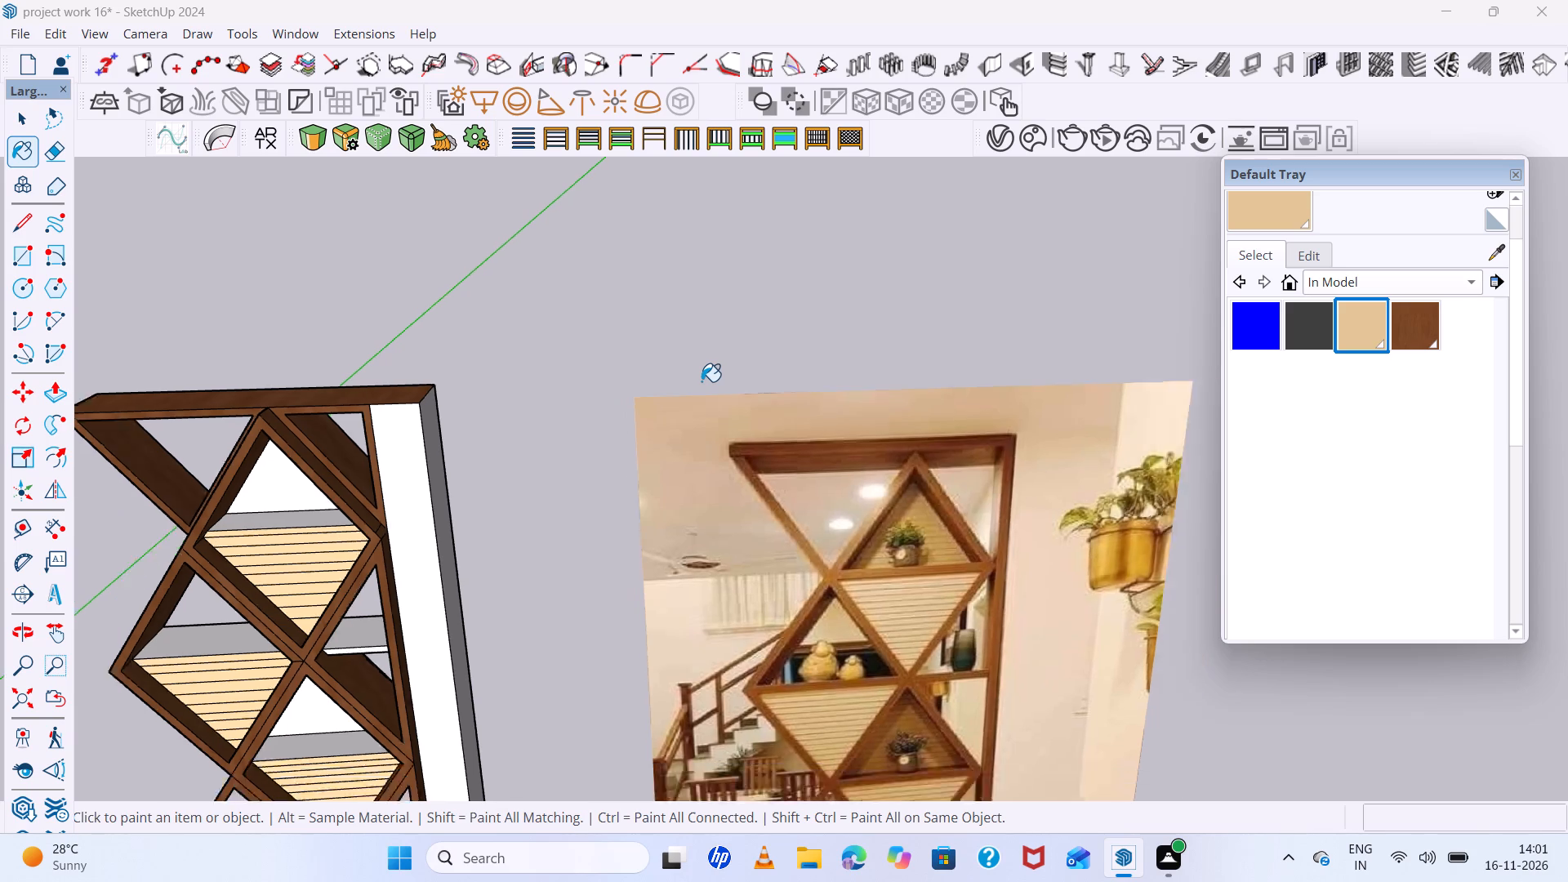
scroll(702, 381, down, 3)
scroll(702, 381, up, 14)
scroll(746, 458, down, 11)
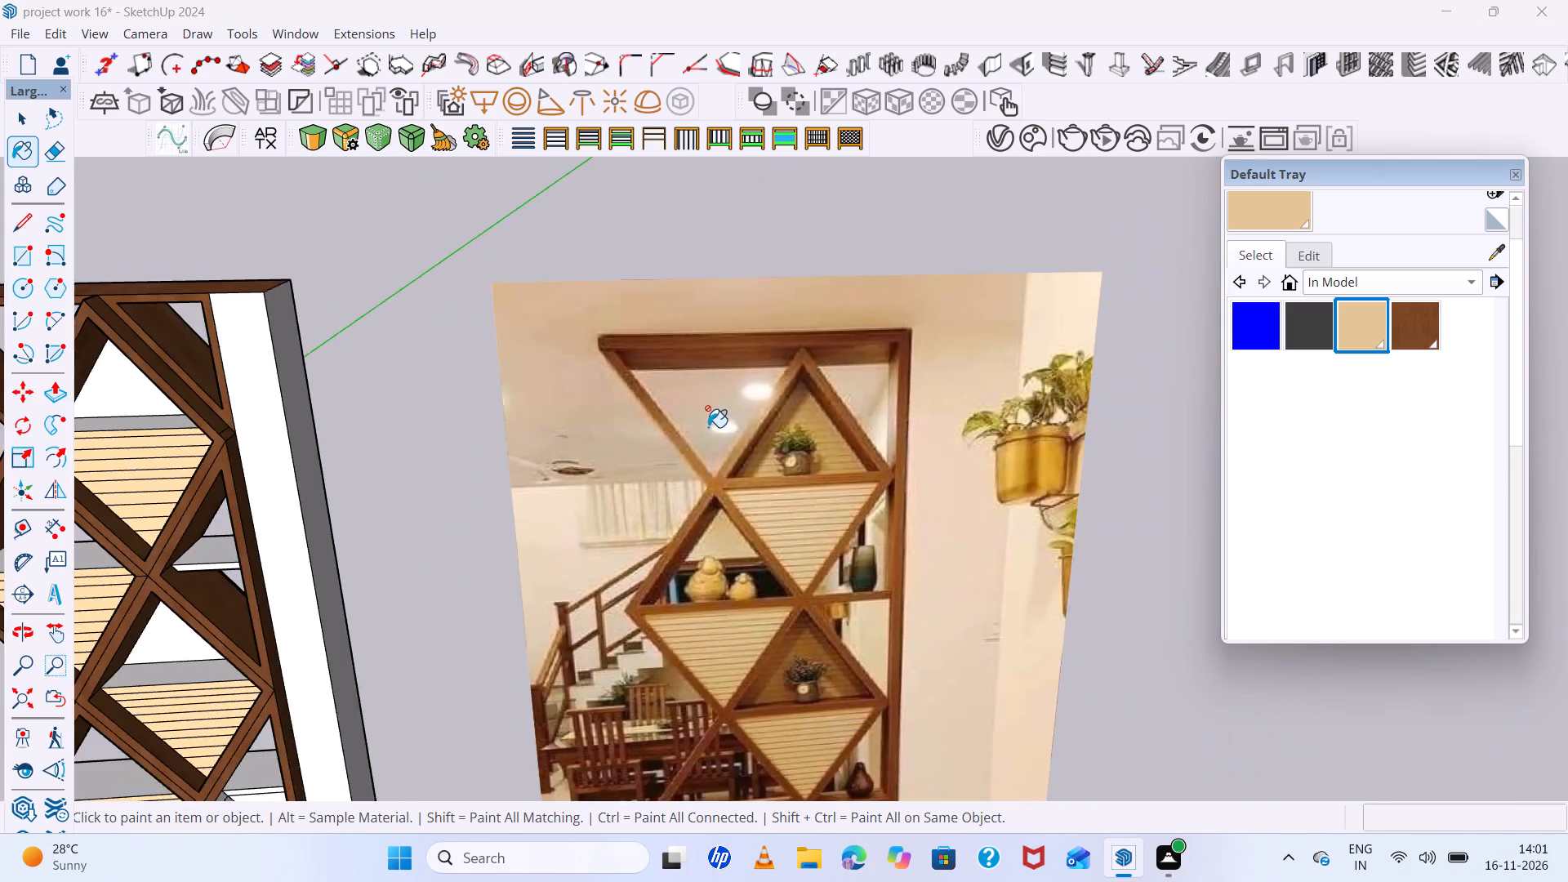
scroll(708, 427, down, 5)
scroll(741, 493, down, 2)
scroll(676, 508, up, 2)
middle_drag(513, 473, 519, 402)
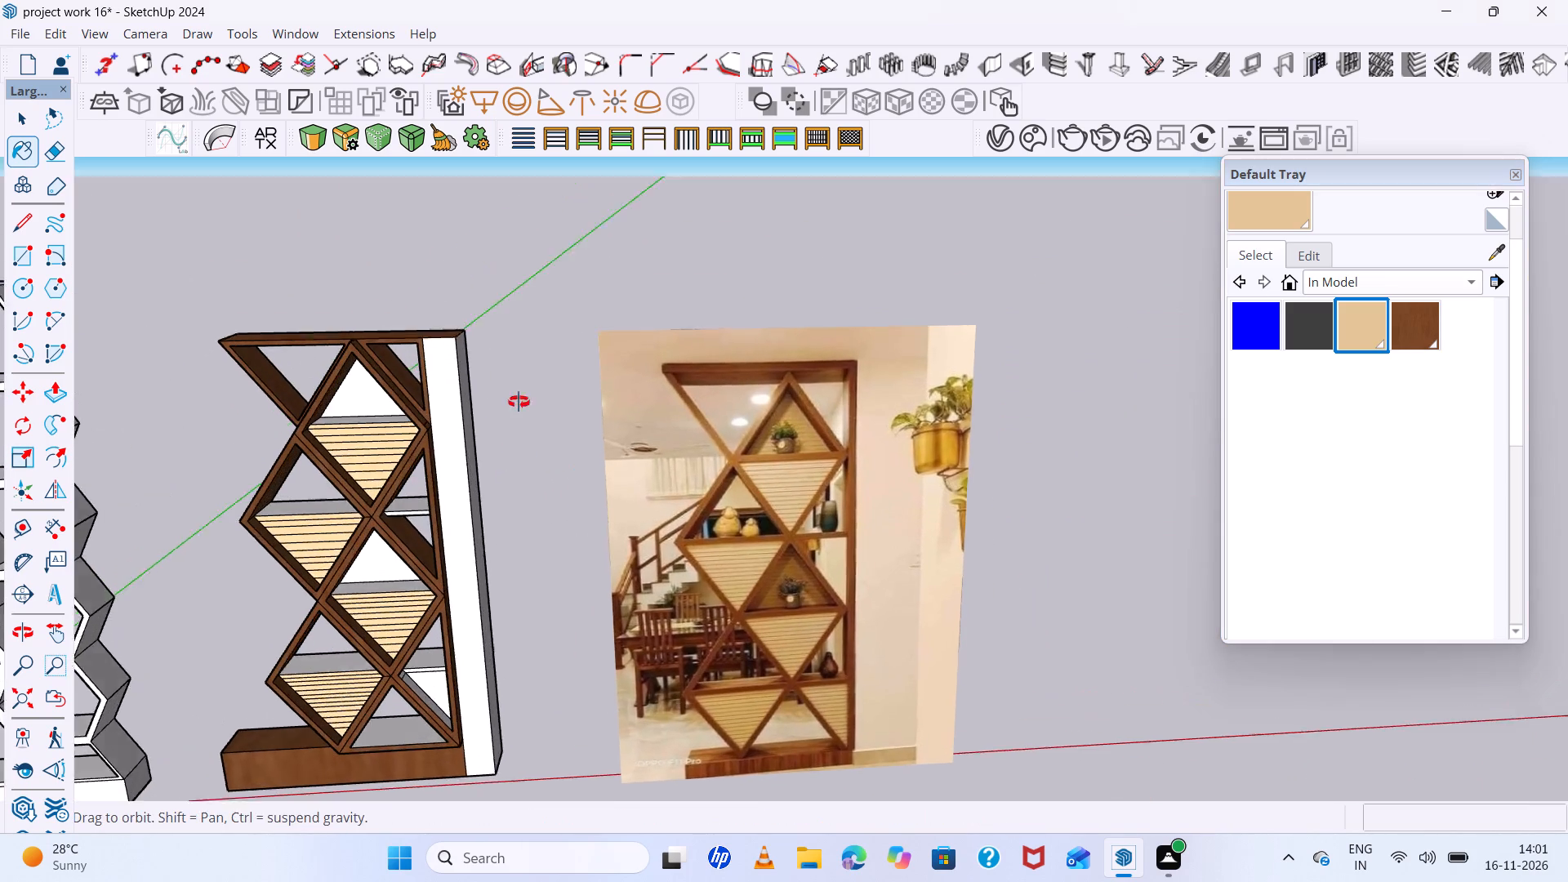
middle_drag(519, 402, 527, 349)
scroll(628, 484, down, 4)
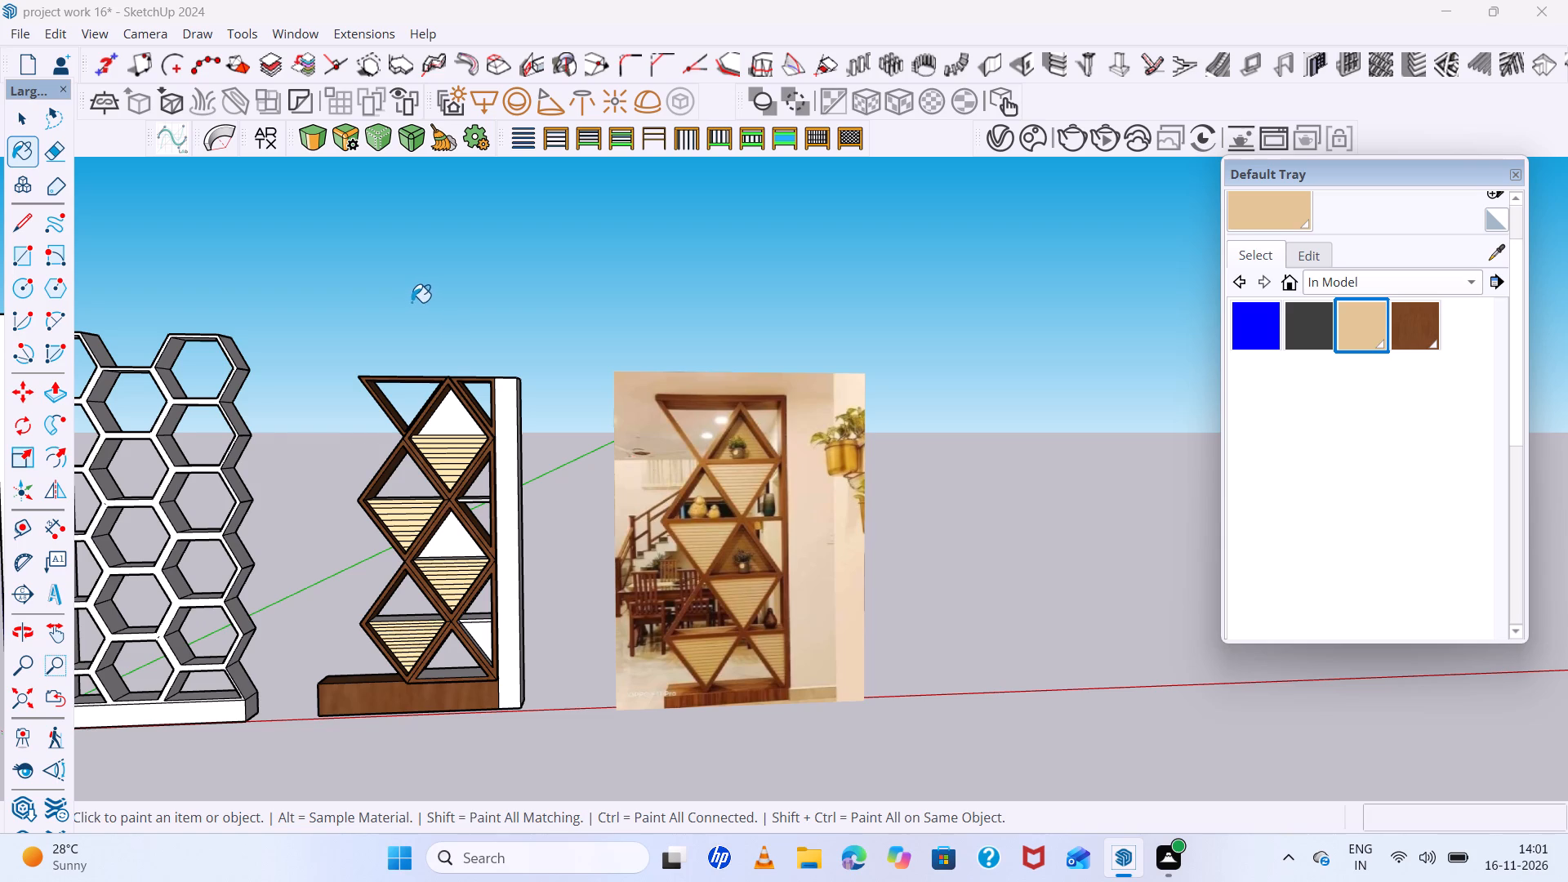
scroll(515, 400, down, 7)
Inspect the topmost white triangular niche back up close and check it against the whole partition in the reference photo.
key(space)
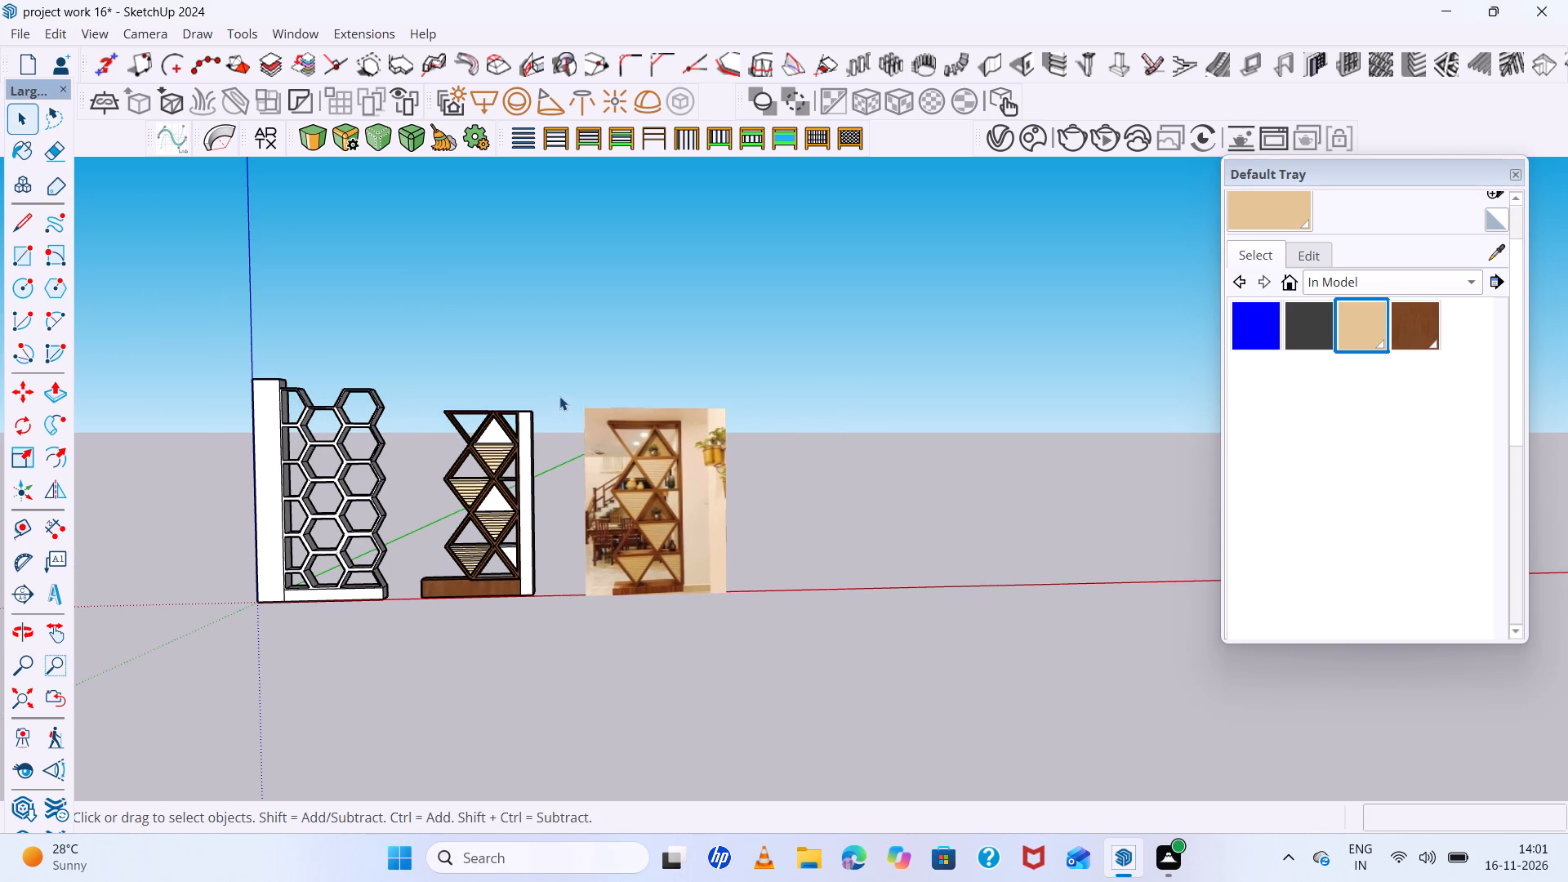
scroll(473, 421, up, 20)
scroll(473, 421, up, 5)
middle_drag(478, 420, 603, 457)
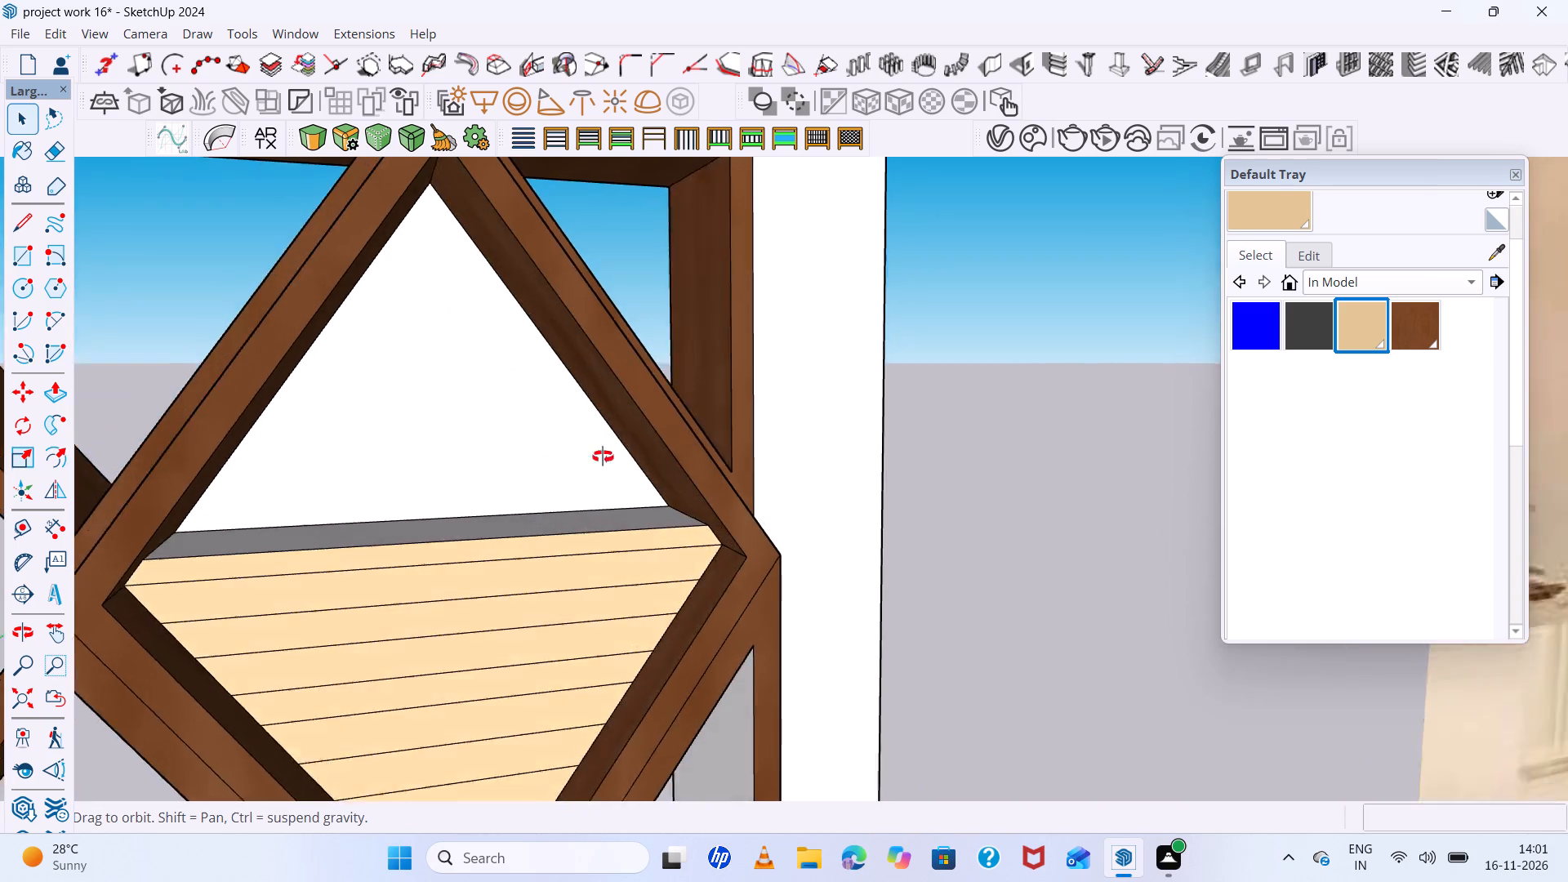
middle_drag(603, 457, 626, 456)
key(l)
scroll(626, 423, down, 5)
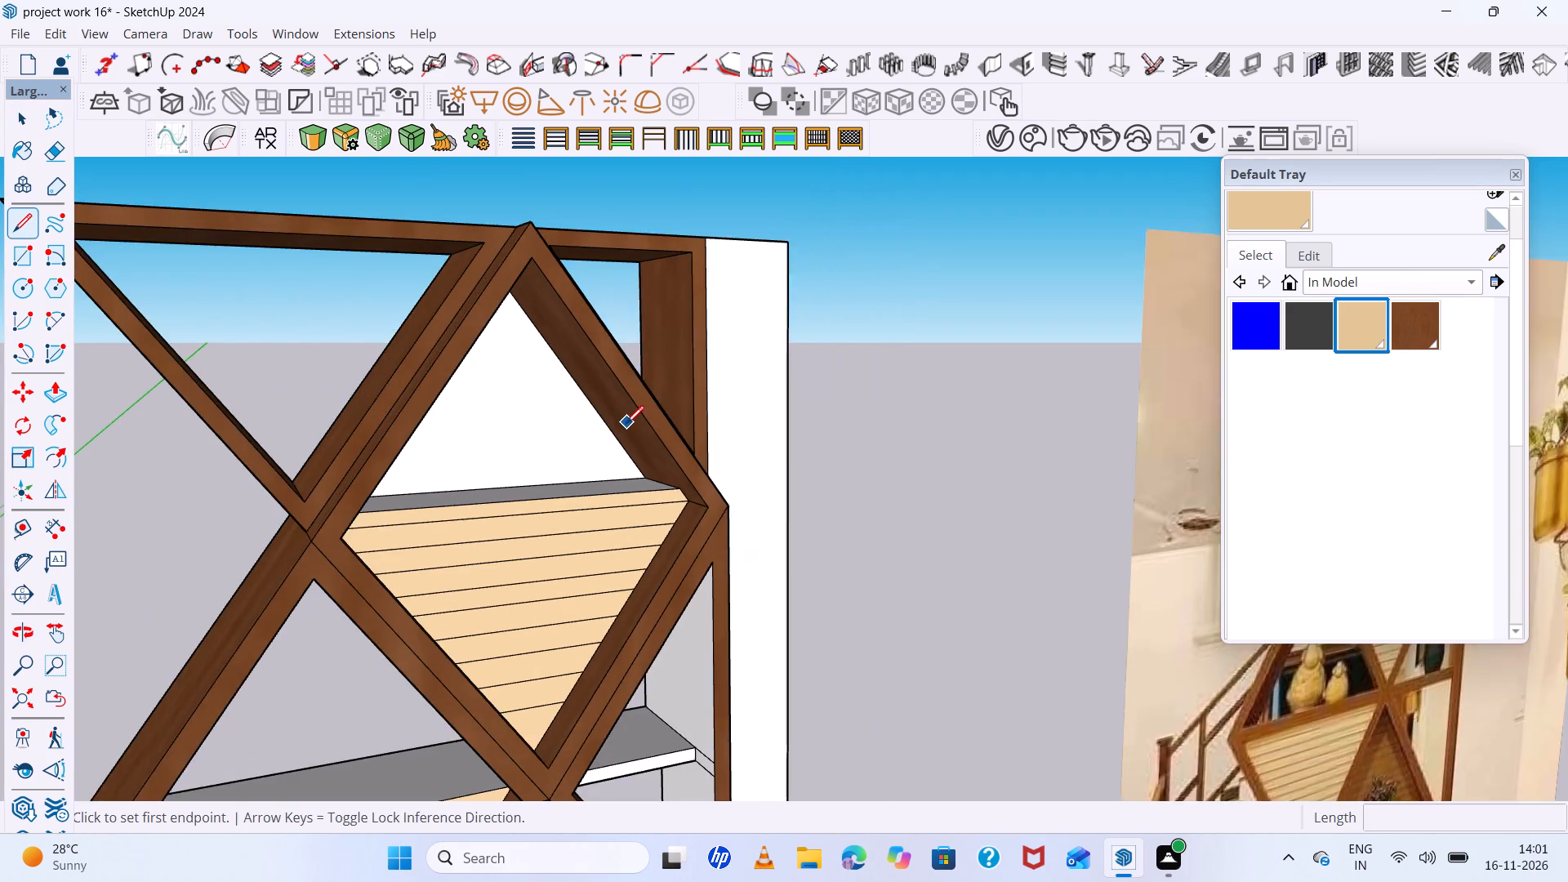
middle_drag(632, 443, 581, 425)
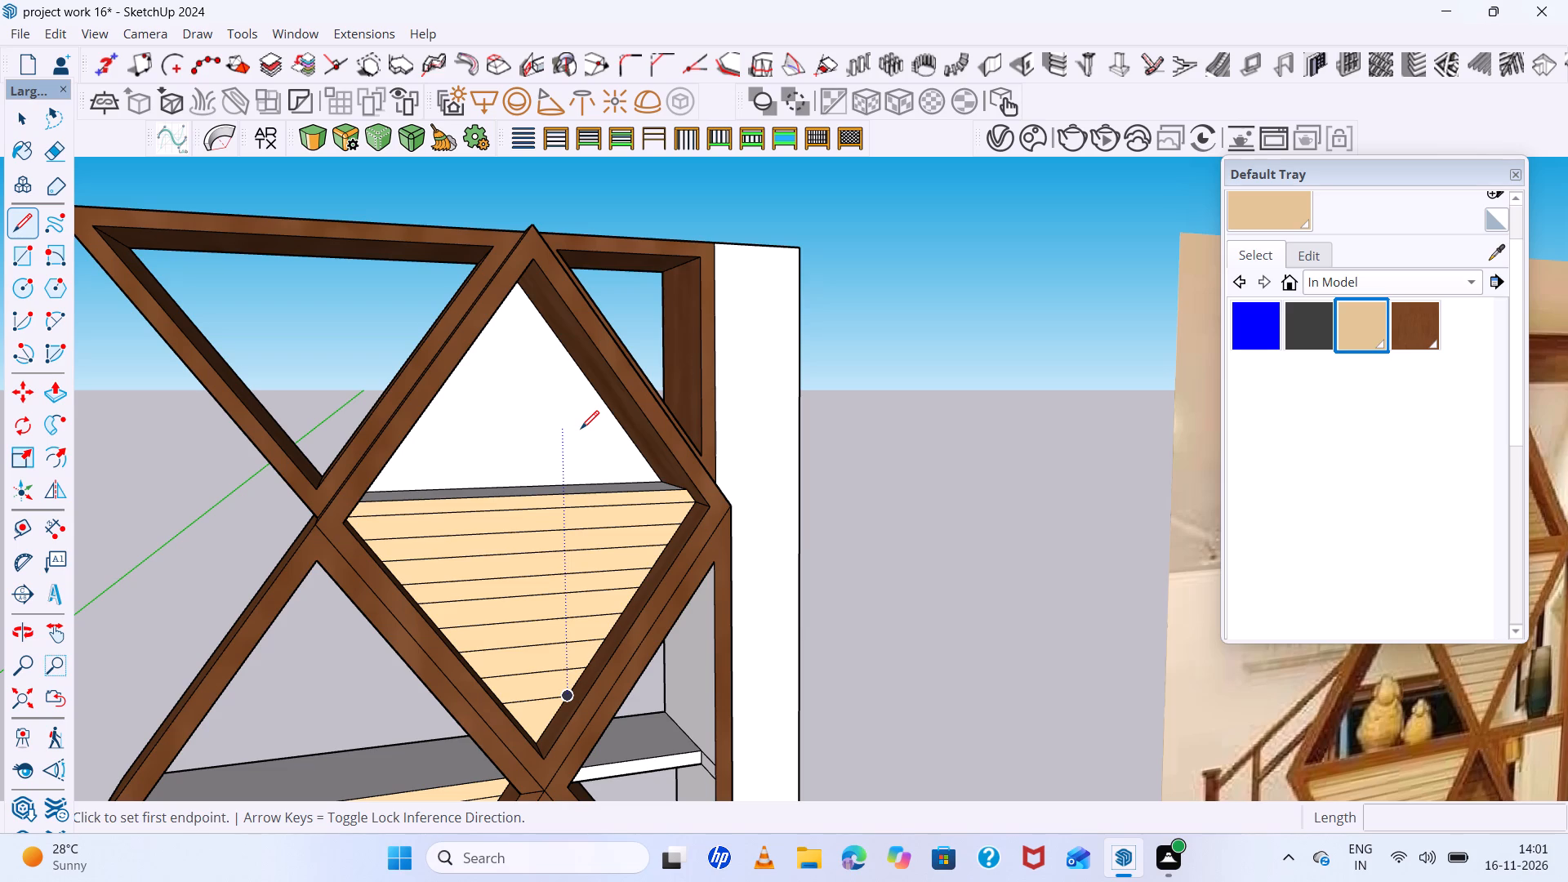
scroll(492, 415, down, 7)
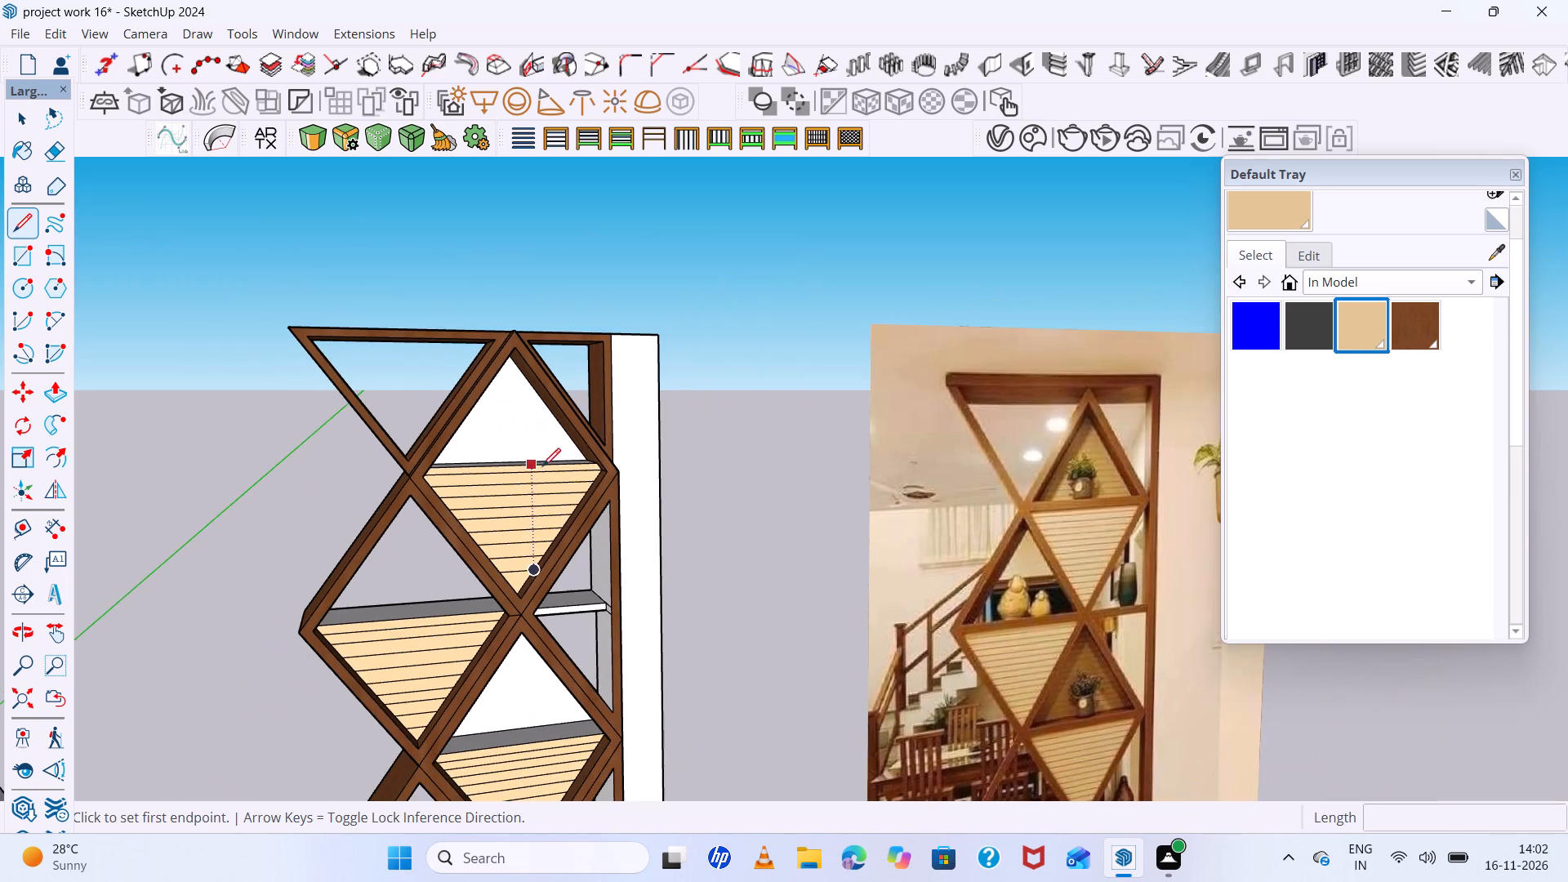
key(space)
scroll(746, 371, down, 4)
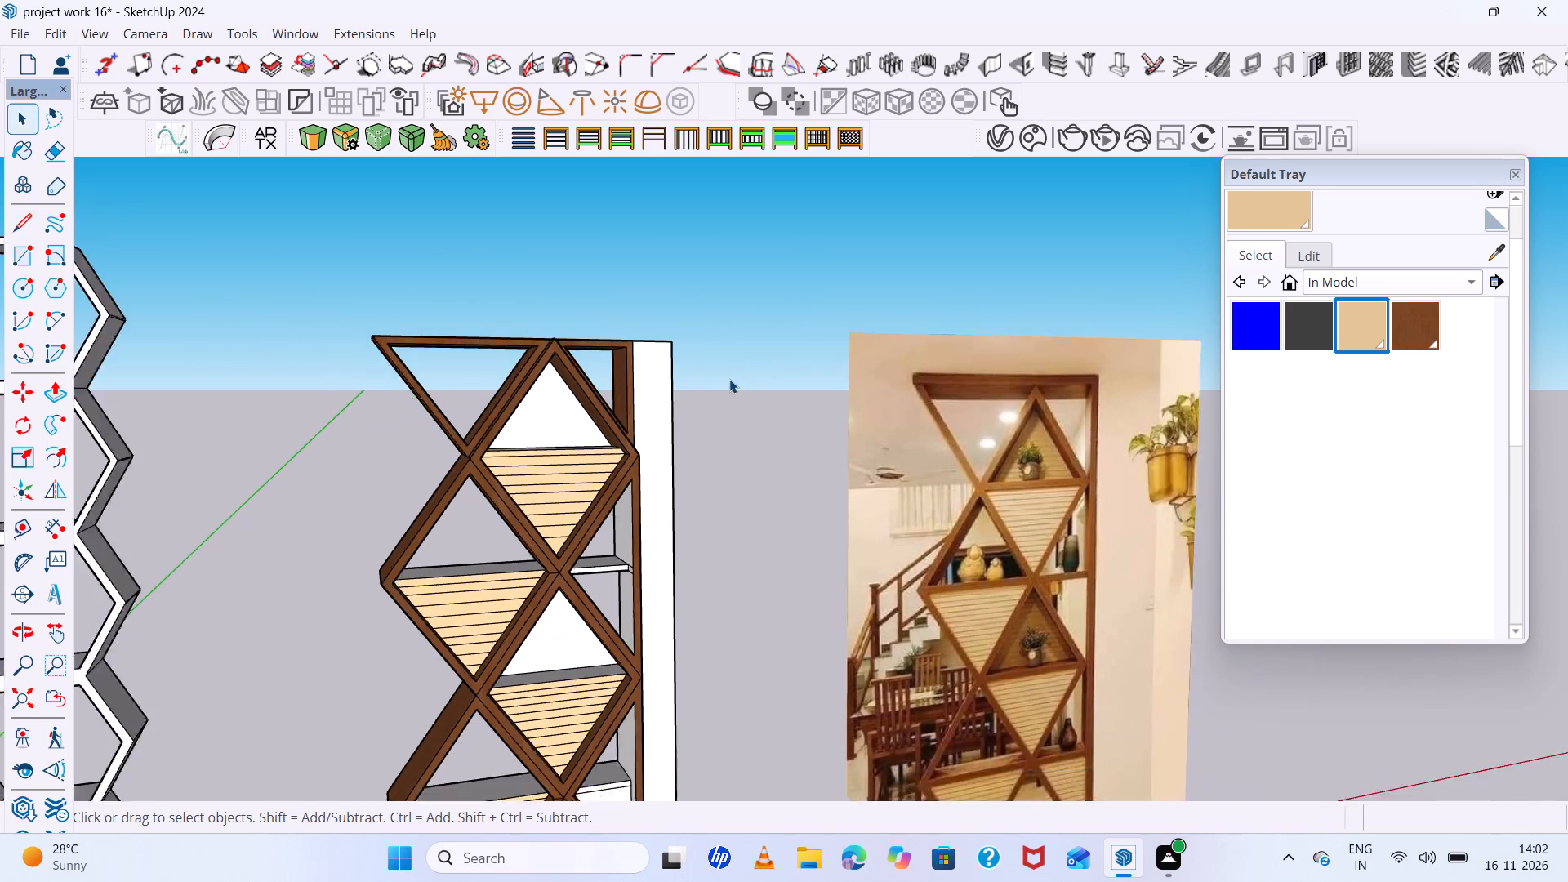
scroll(729, 379, down, 5)
middle_drag(780, 466, 622, 300)
scroll(637, 367, up, 6)
scroll(408, 362, down, 4)
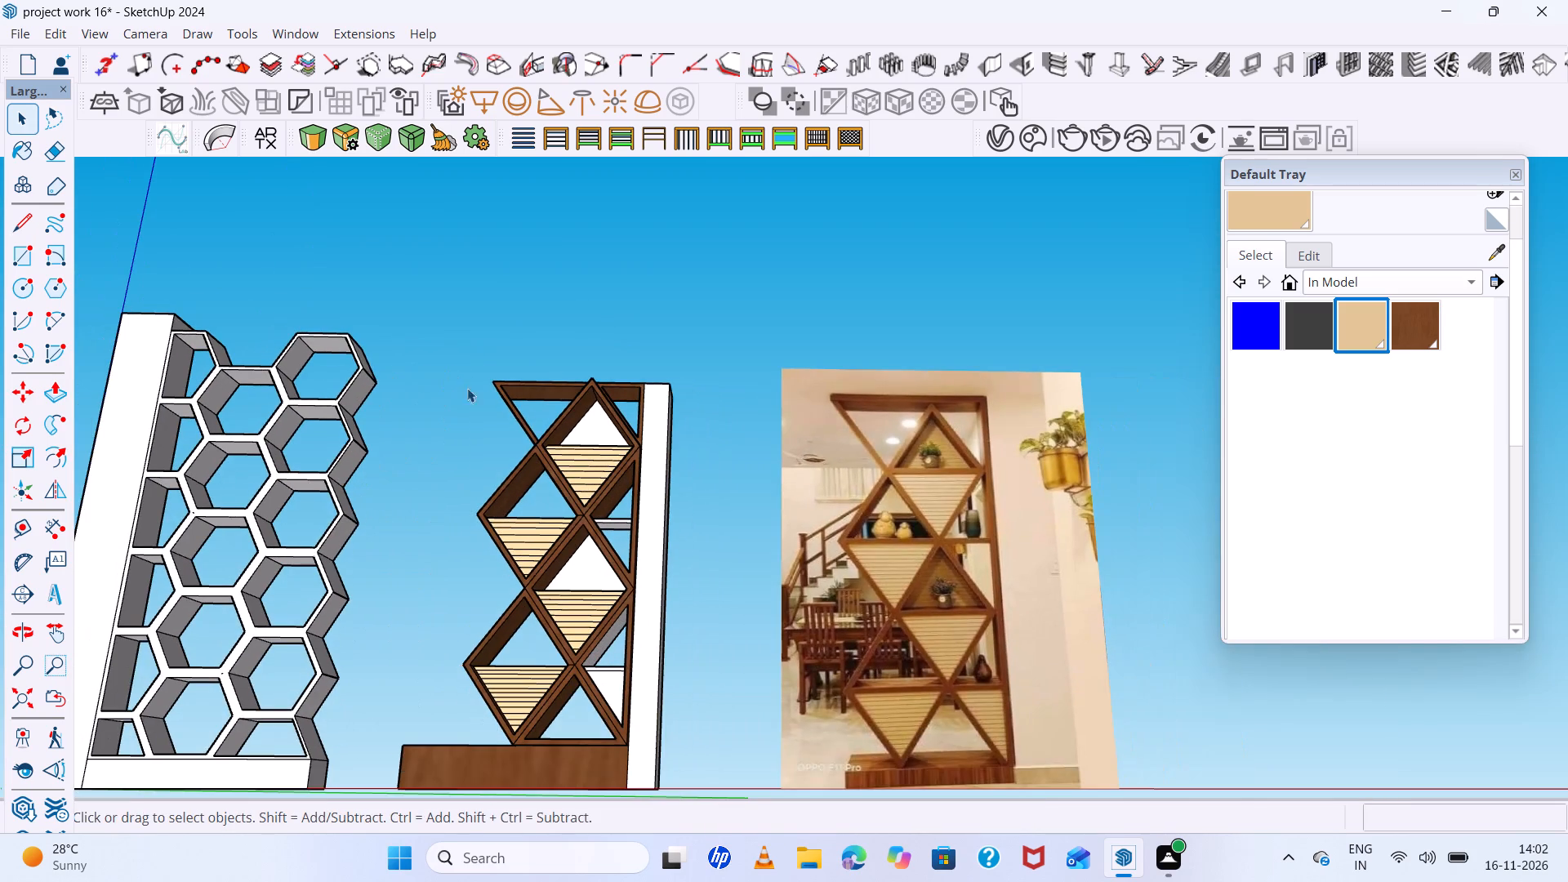
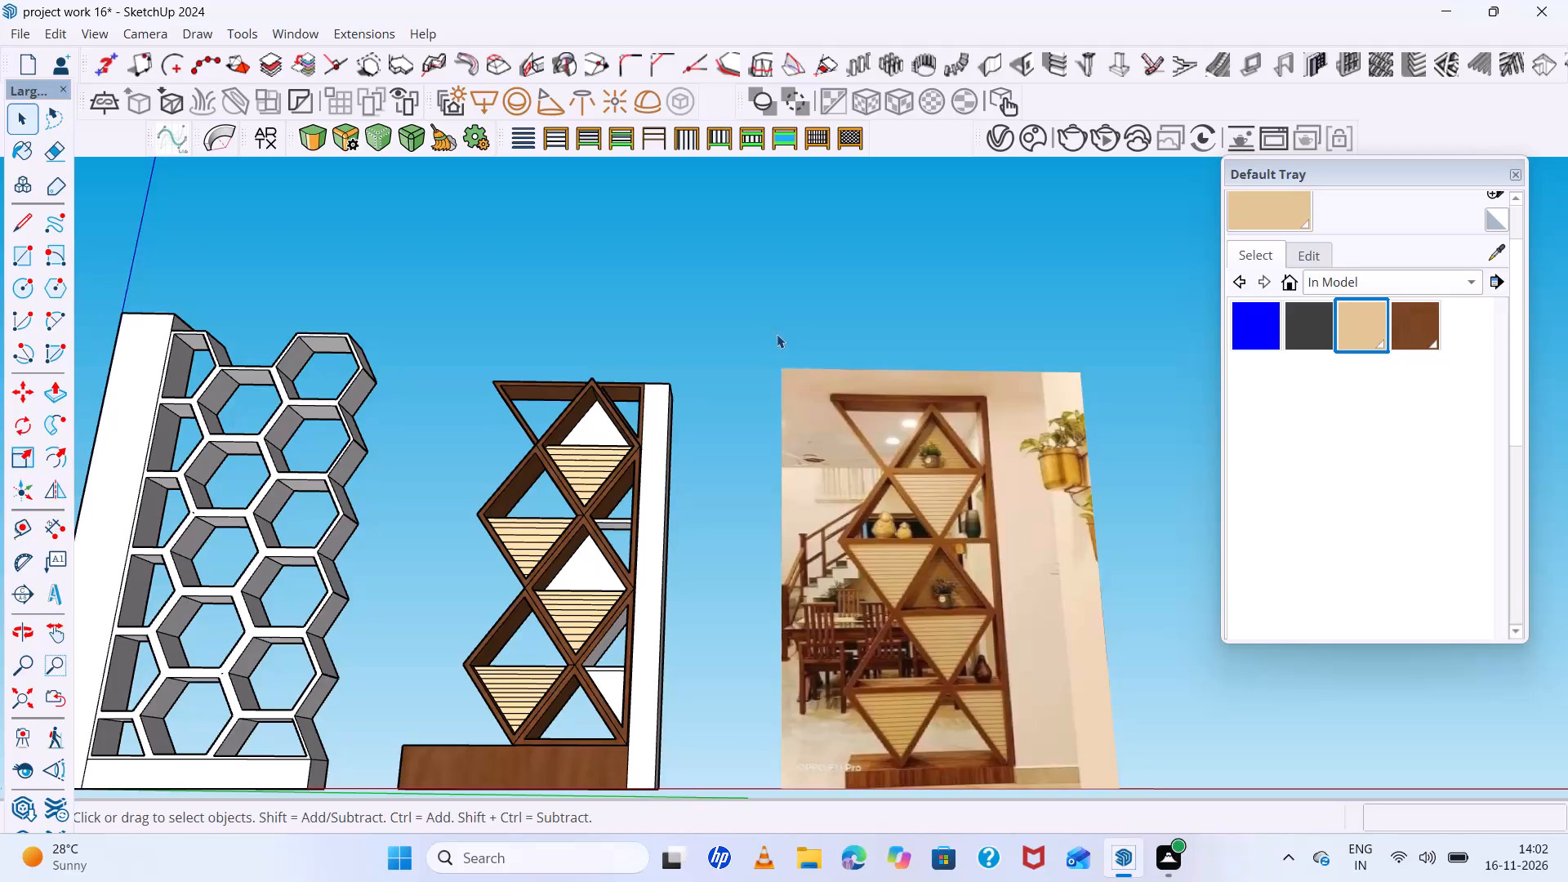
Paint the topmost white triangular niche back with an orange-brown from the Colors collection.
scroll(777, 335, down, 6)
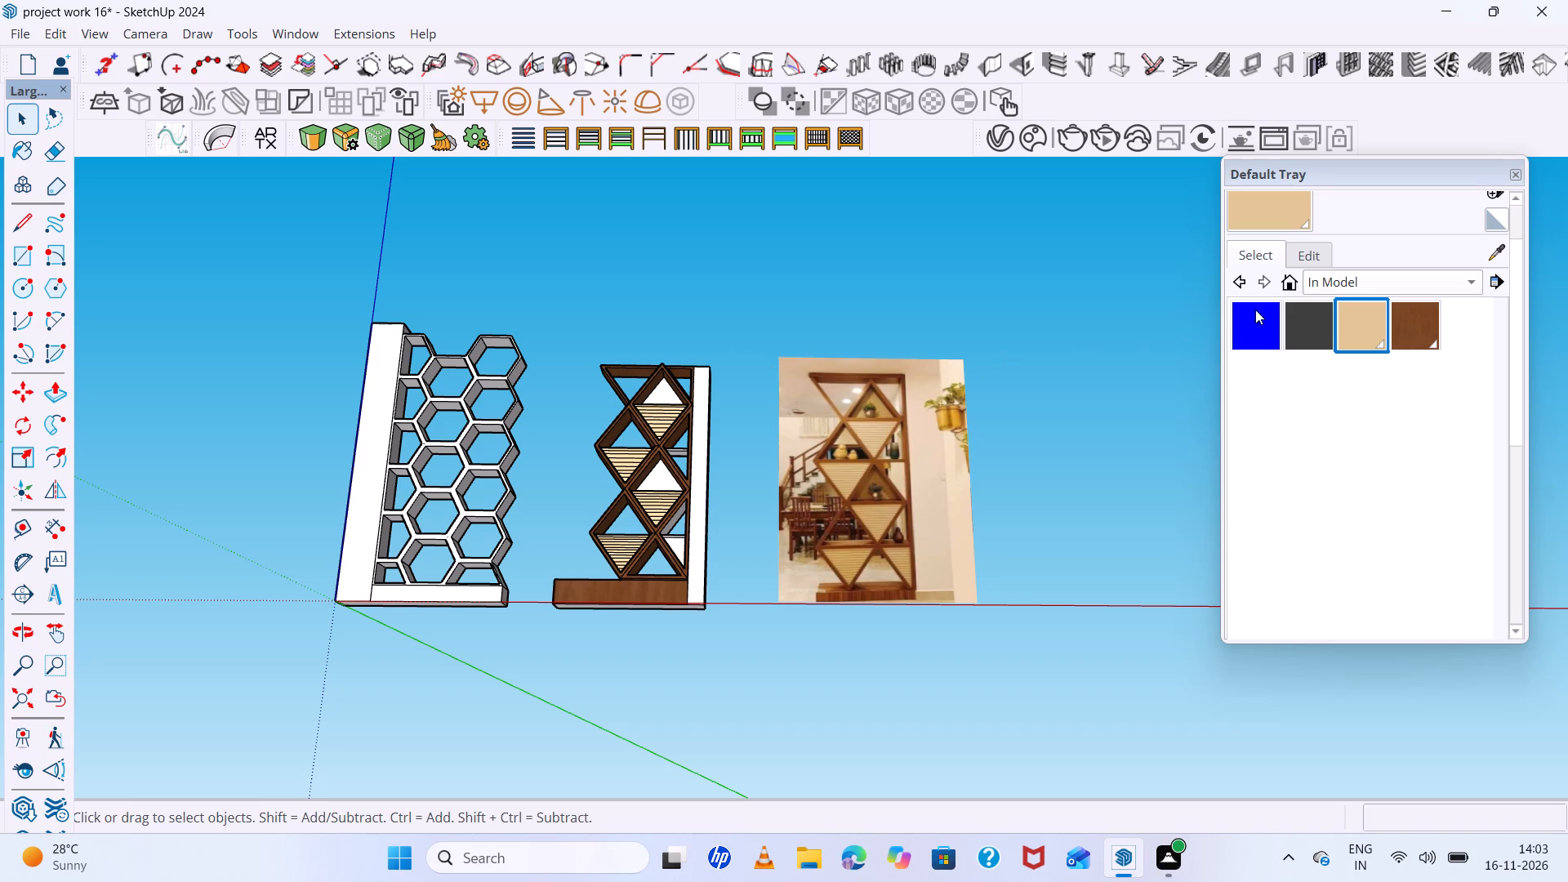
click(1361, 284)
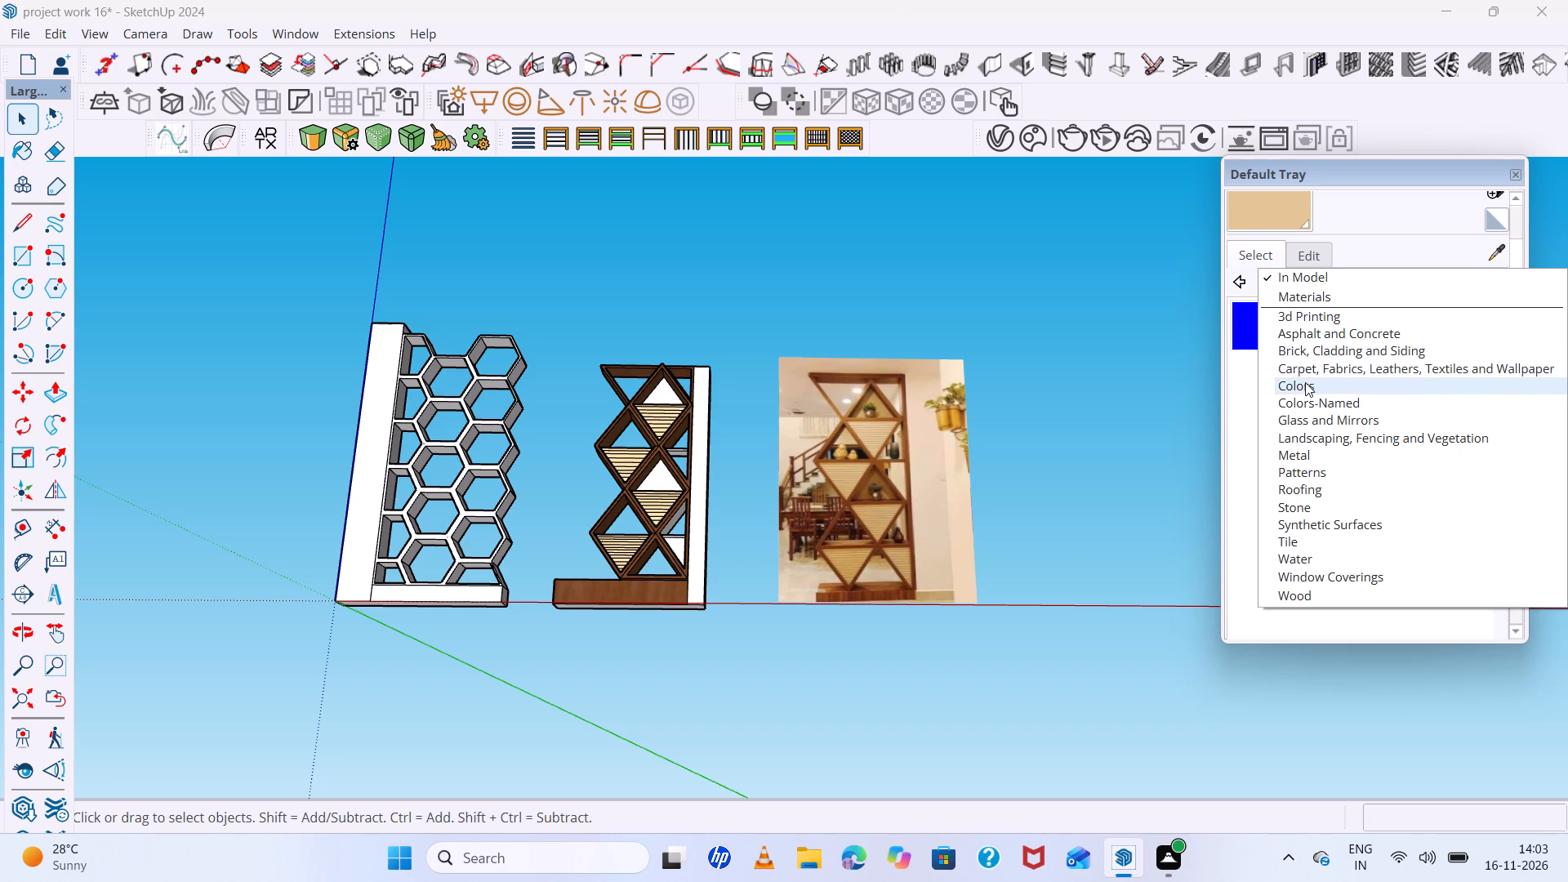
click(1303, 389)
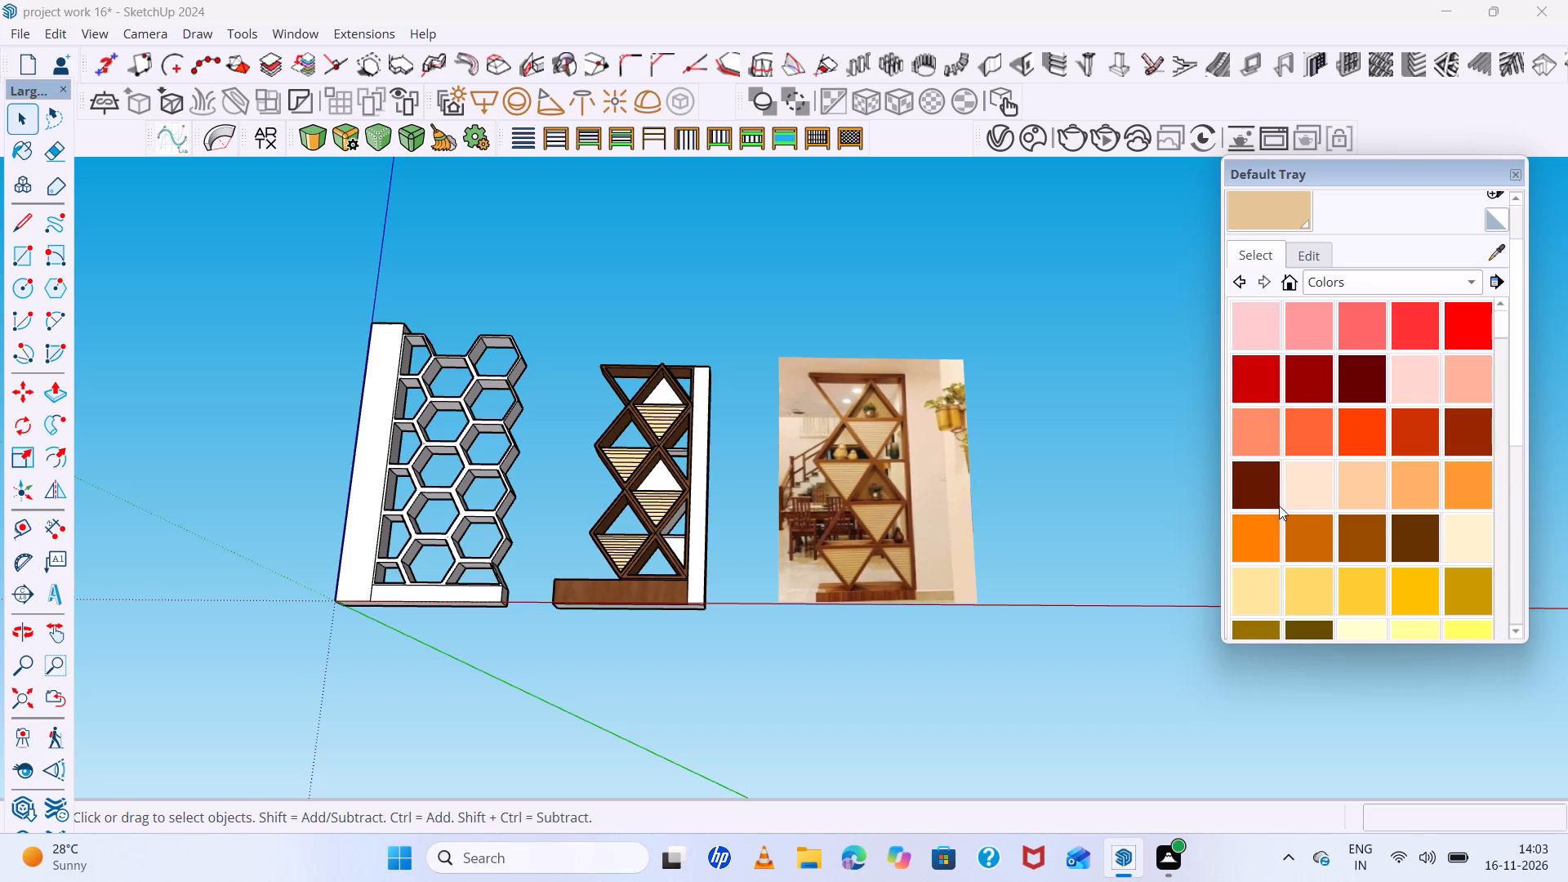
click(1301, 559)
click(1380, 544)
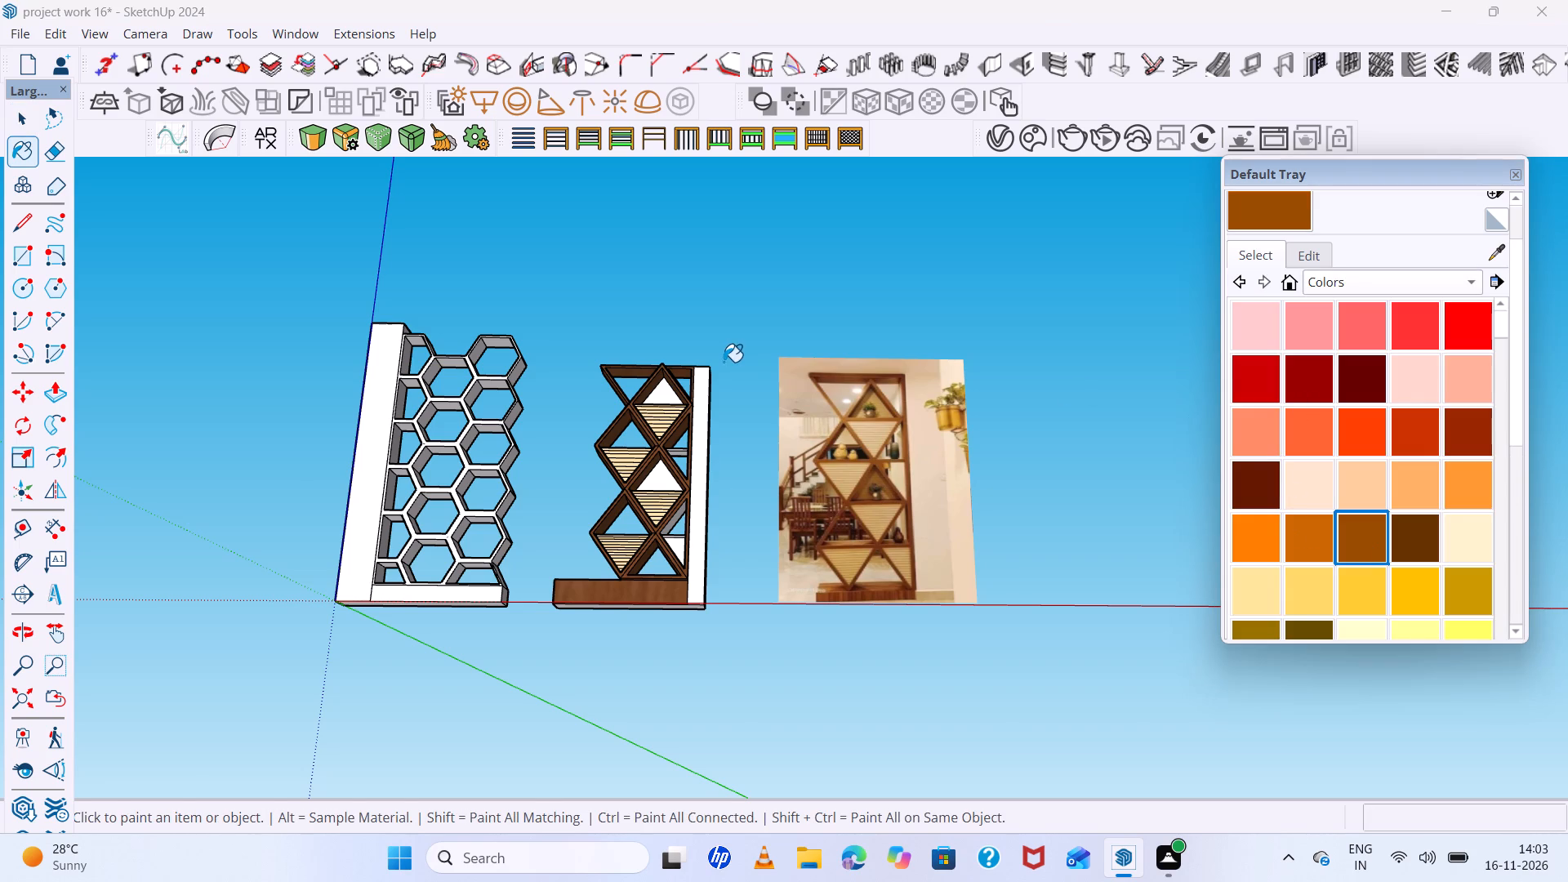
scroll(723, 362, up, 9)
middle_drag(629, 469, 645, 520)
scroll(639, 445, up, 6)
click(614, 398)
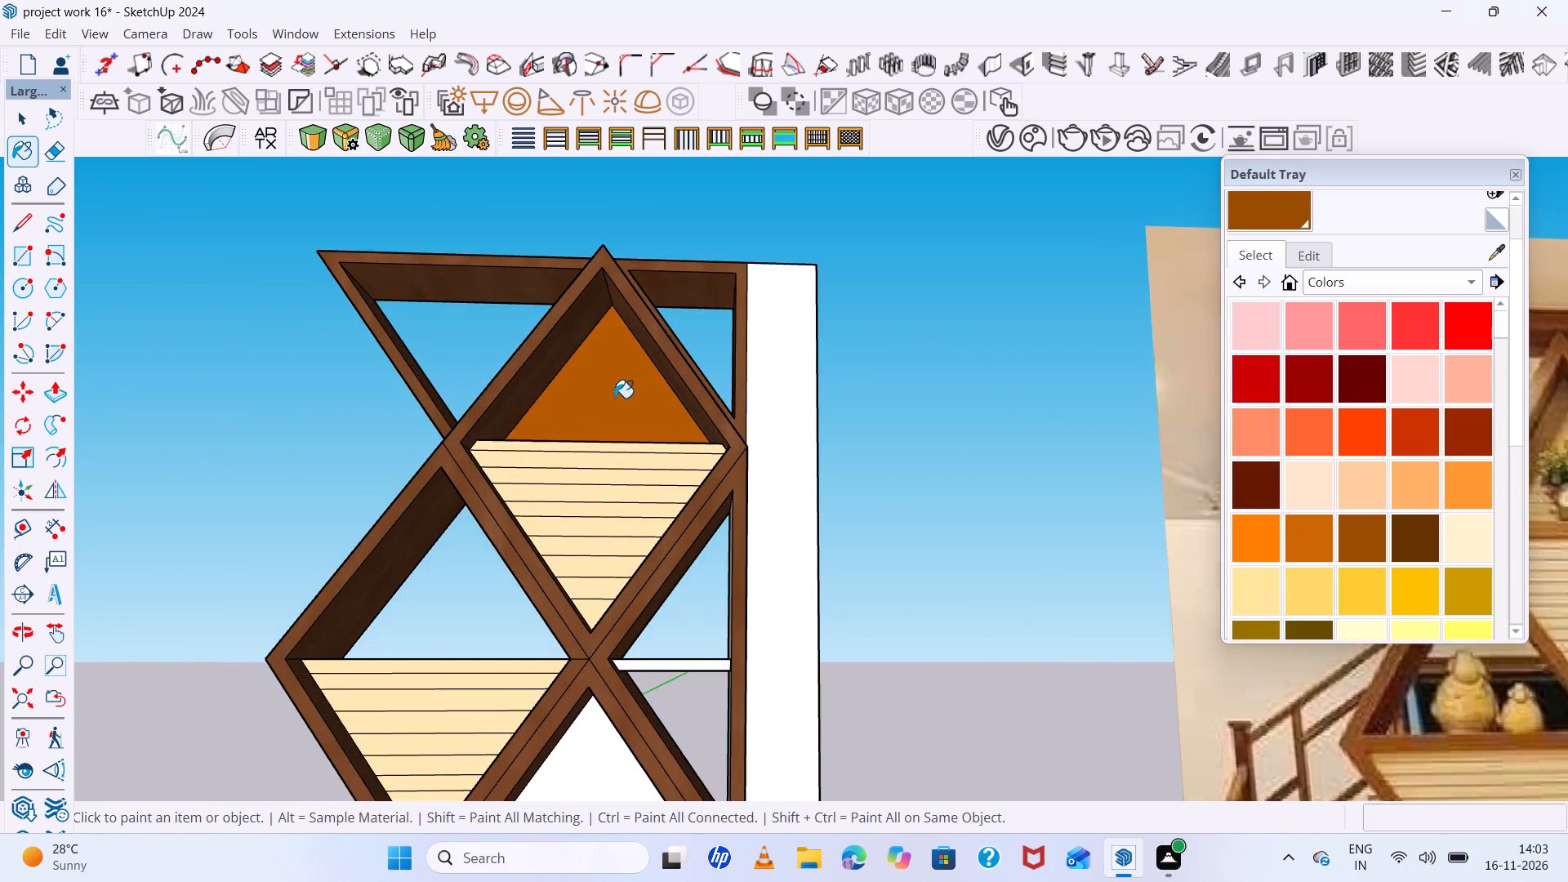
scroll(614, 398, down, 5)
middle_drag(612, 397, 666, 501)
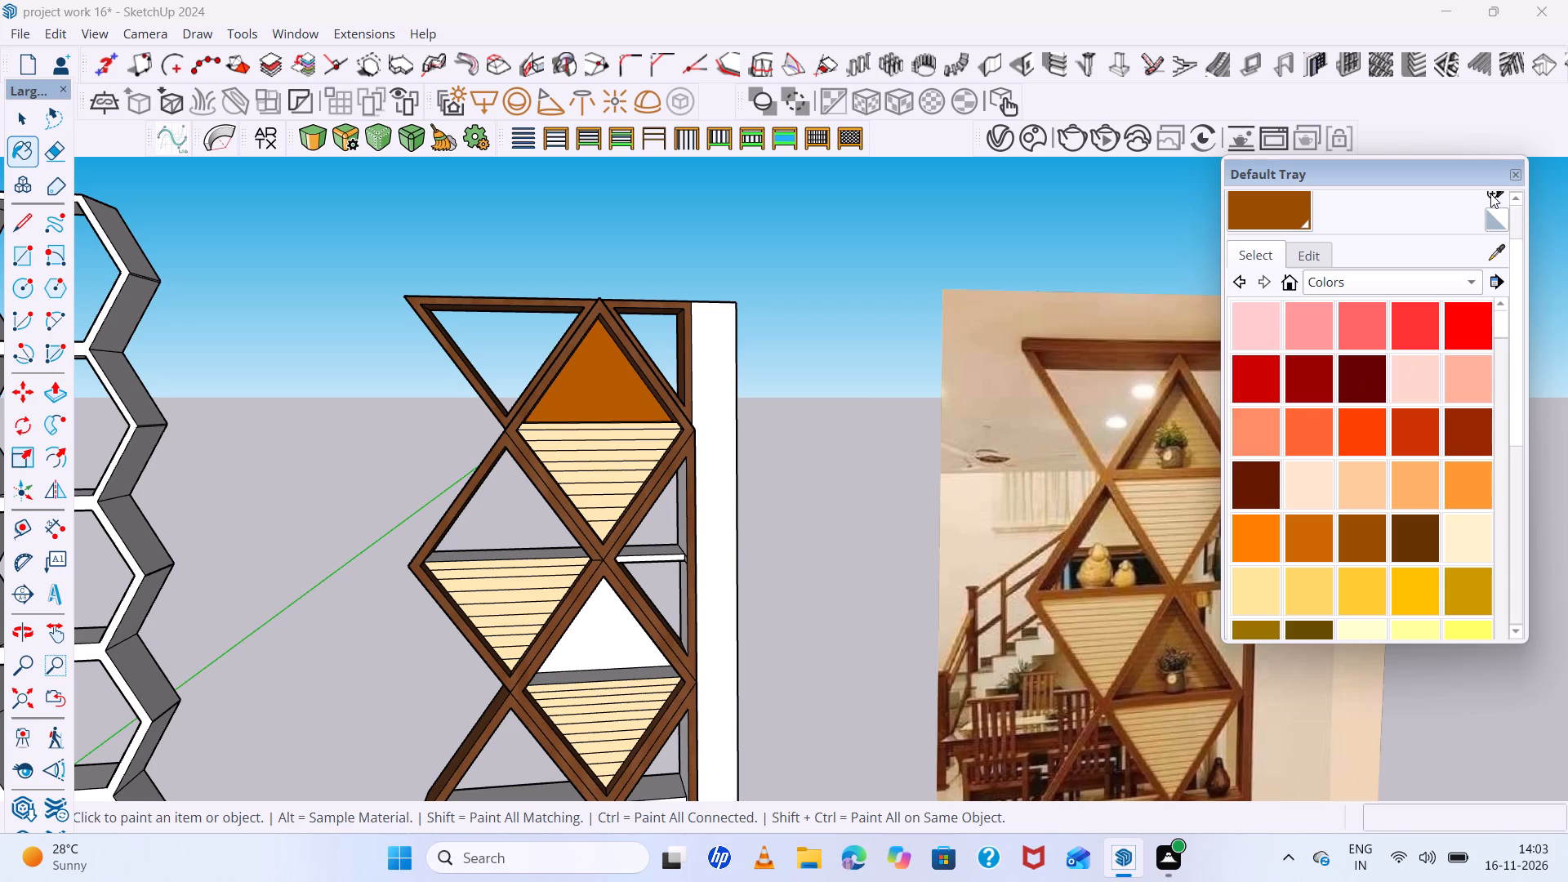
Create a new brown material with RGB values 131, 81, 30.
click(1490, 194)
click(862, 342)
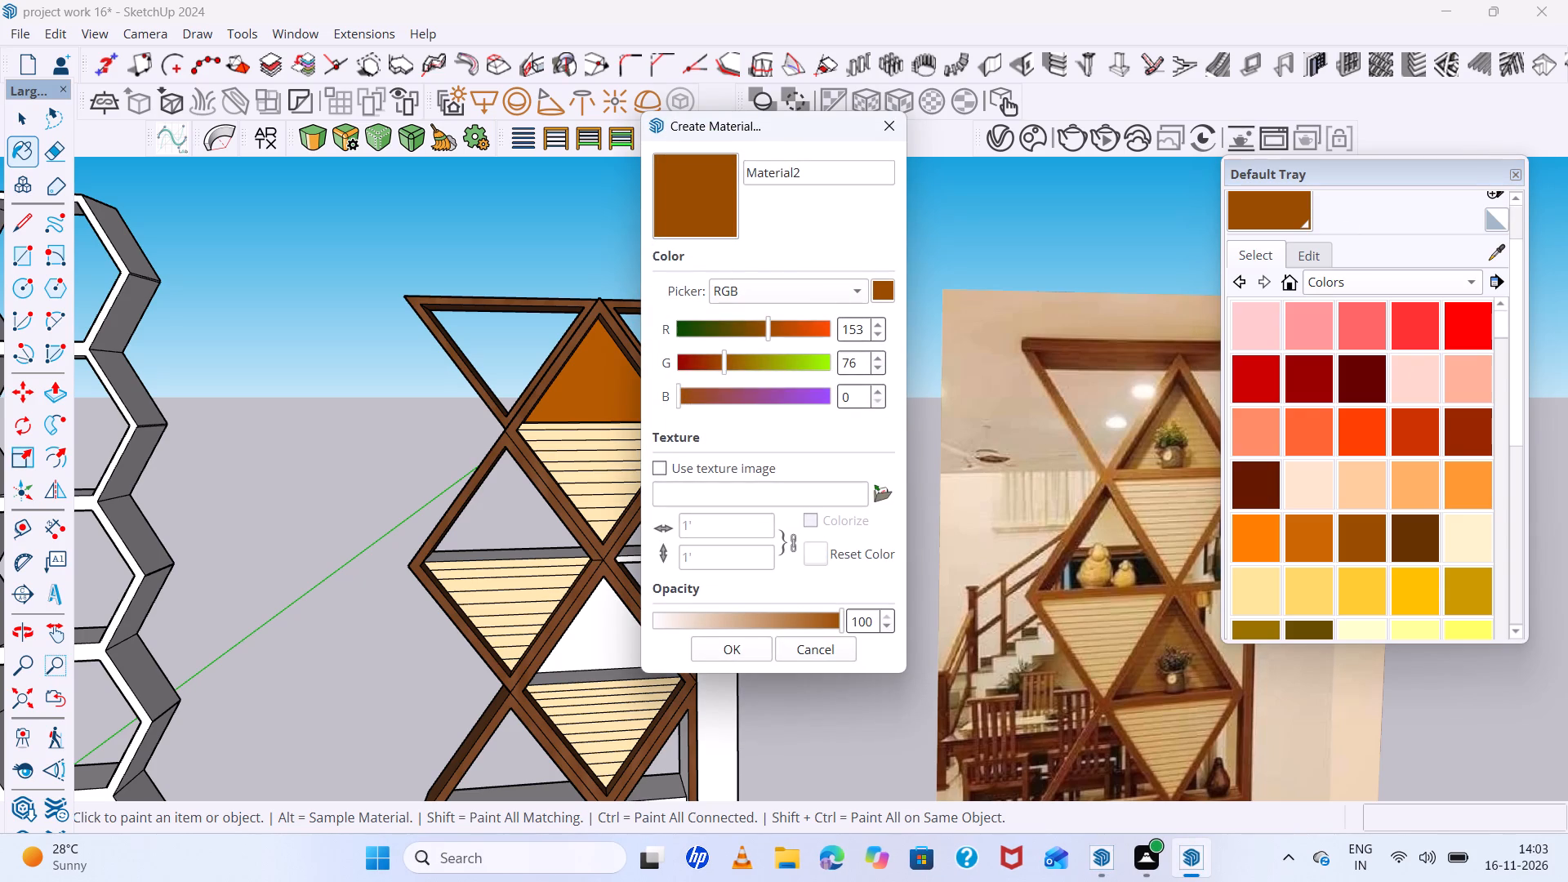
click(863, 332)
key(BackSpace)
key(BackSpace)
key(BackSpace)
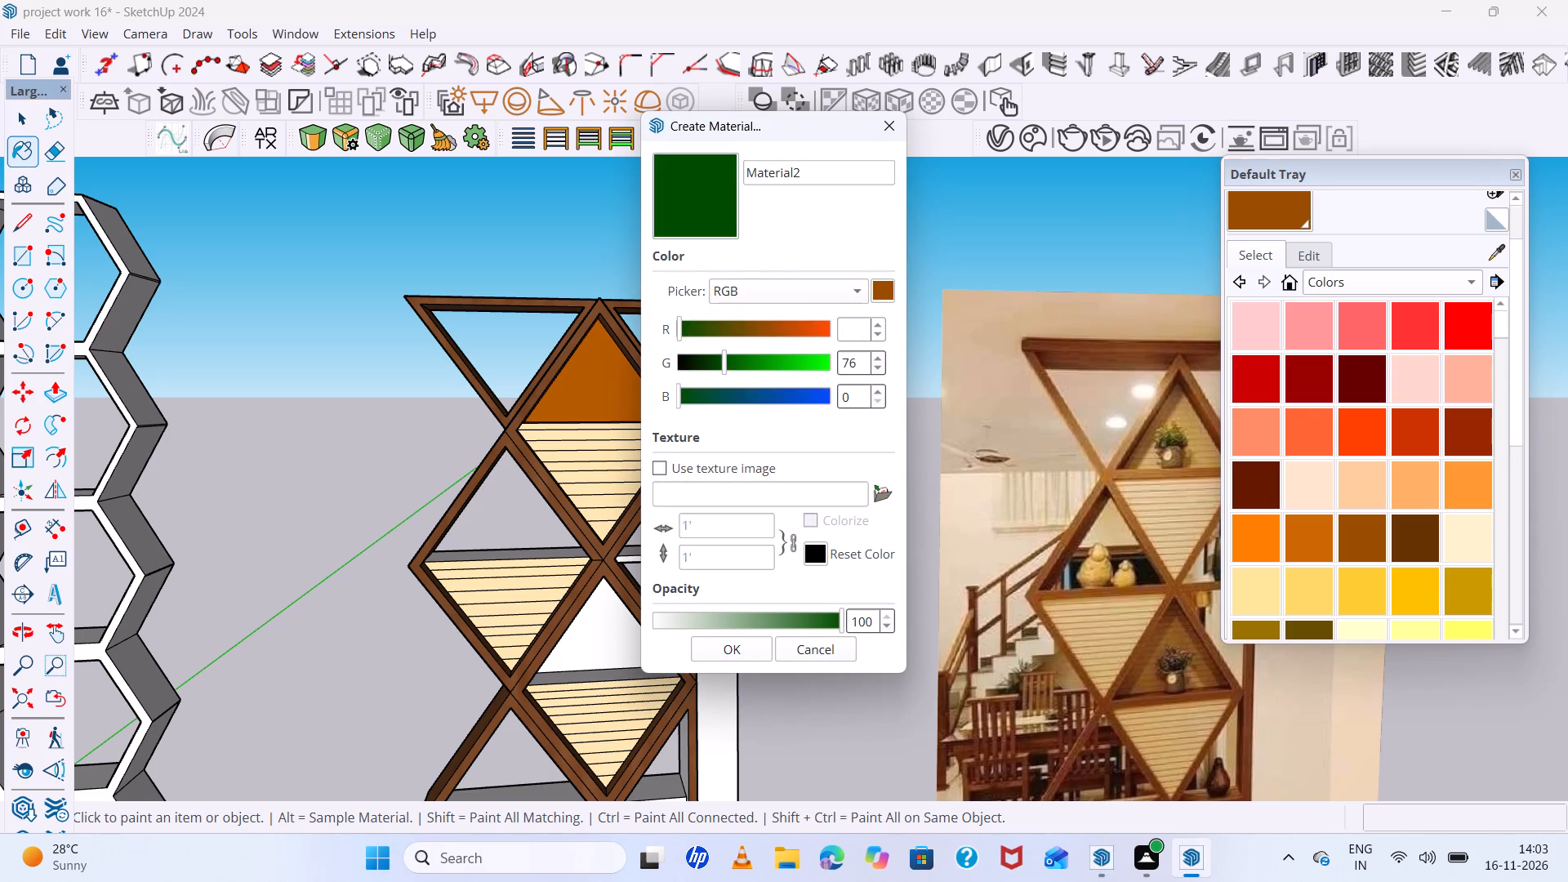
text(131)
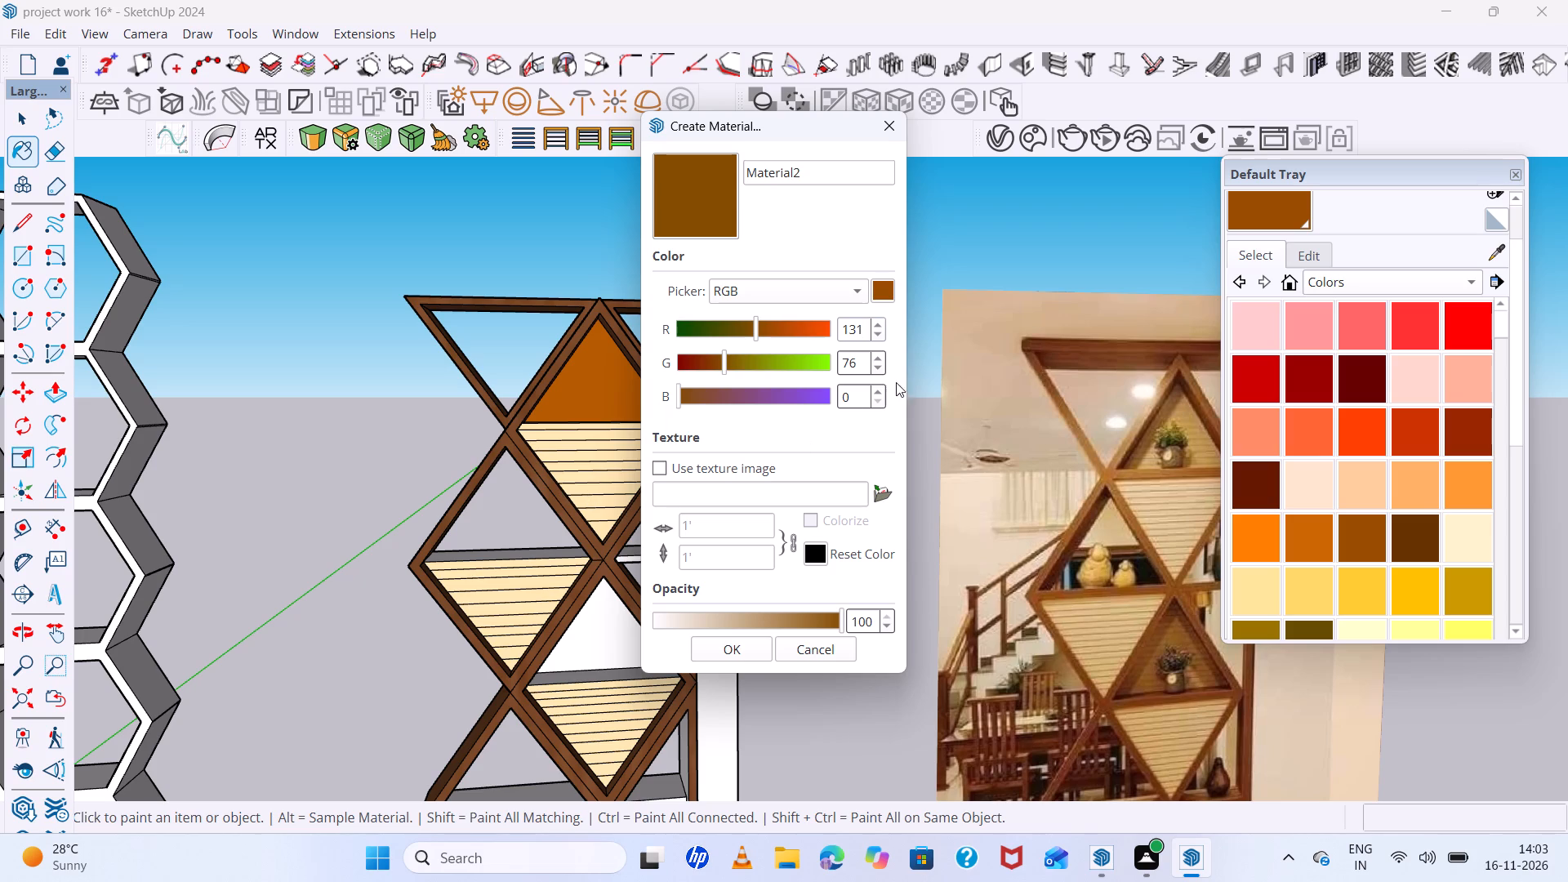
click(863, 360)
key(BackSpace)
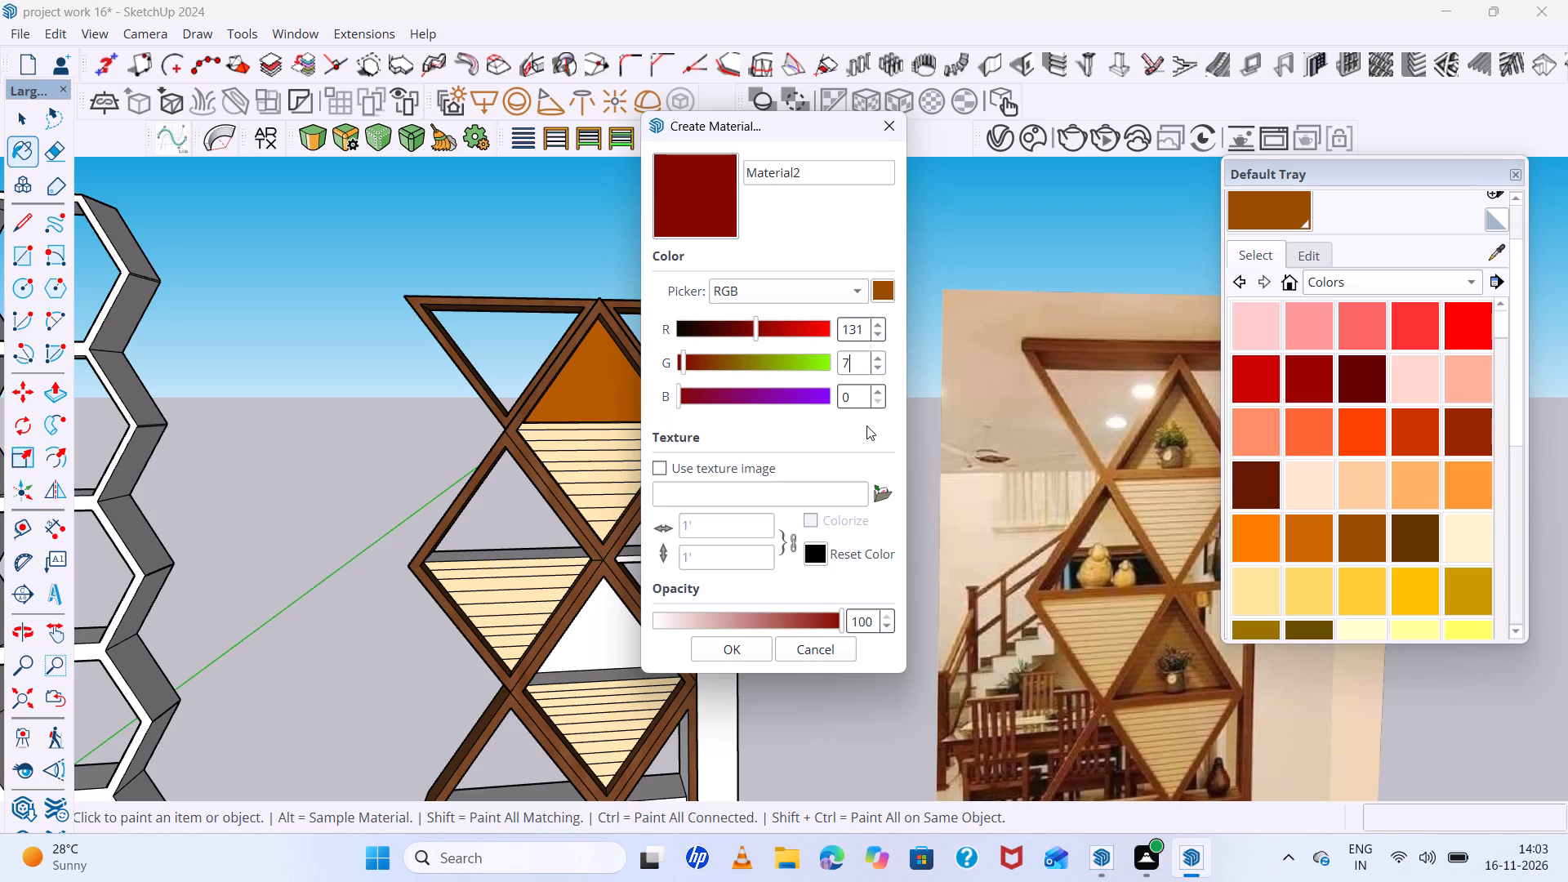
key(BackSpace)
text(81)
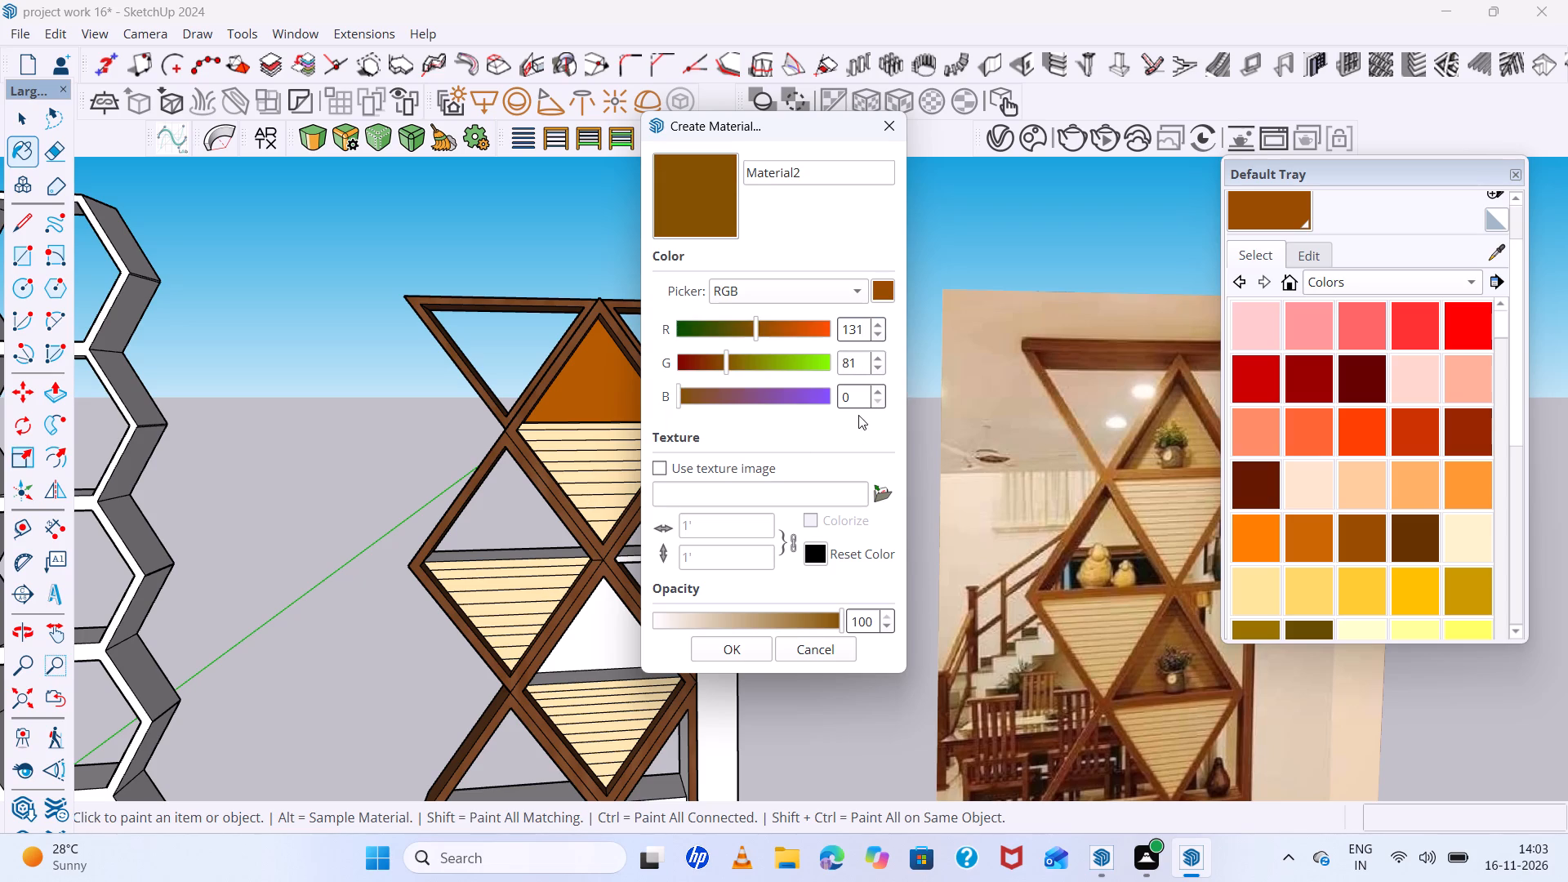
click(858, 405)
key(BackSpace)
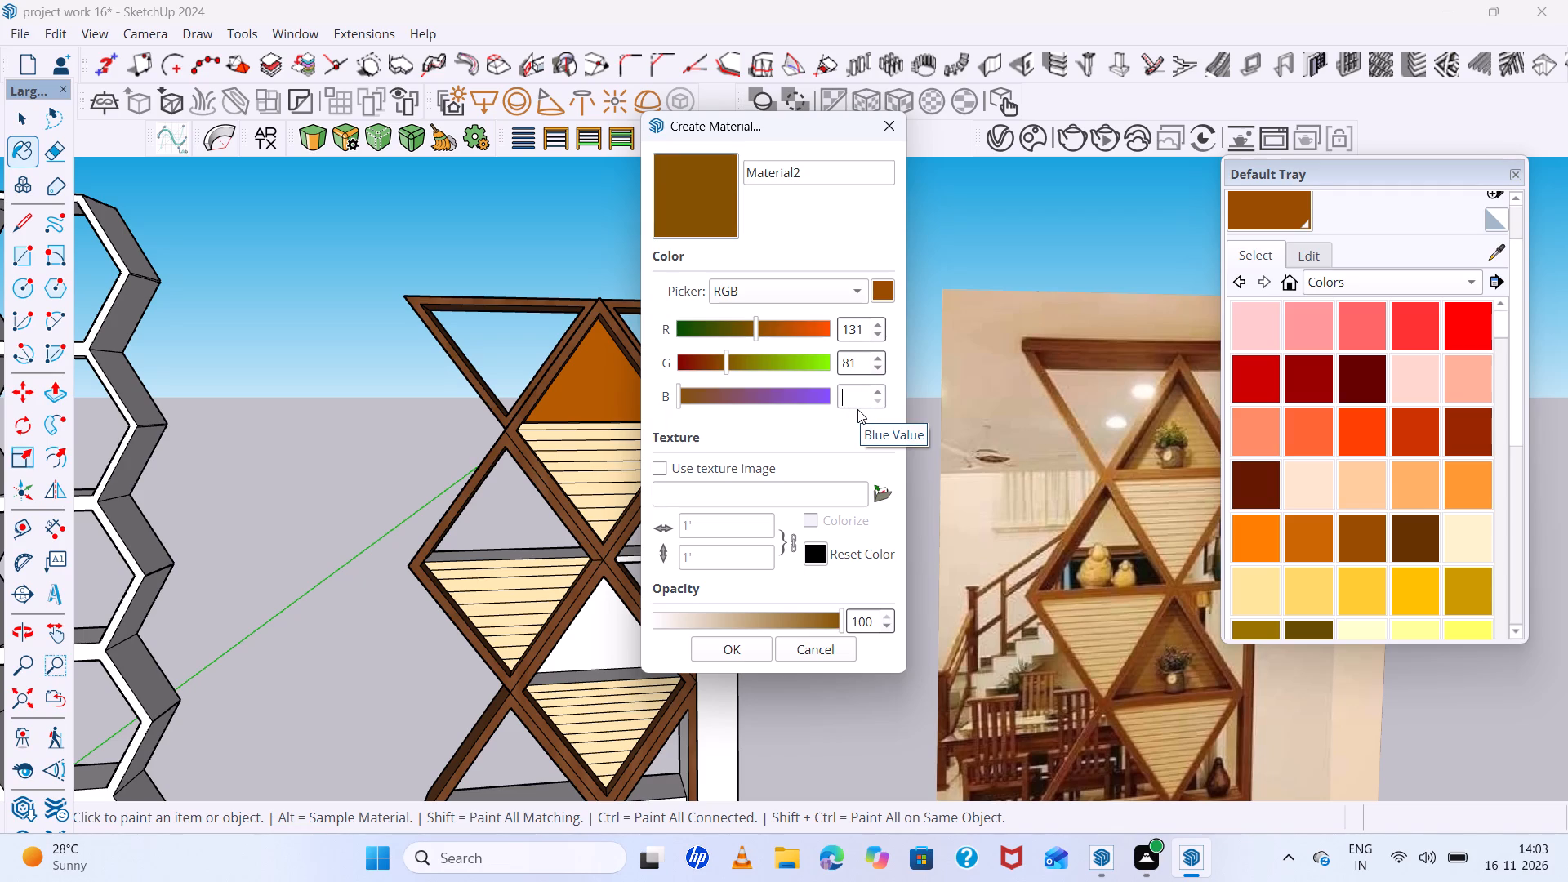
text(30)
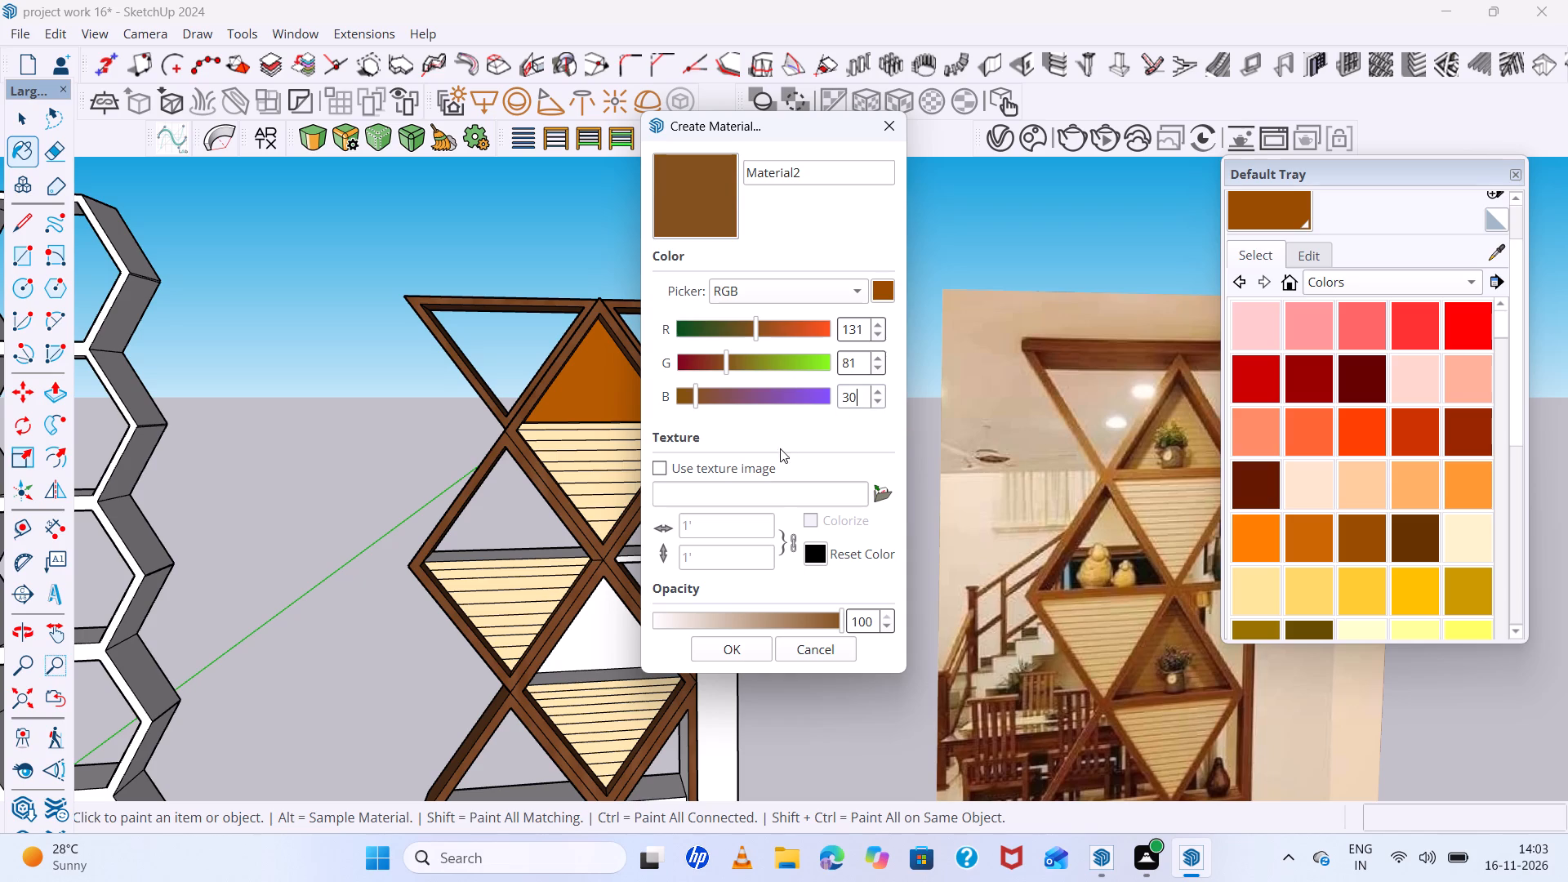
click(728, 651)
Paint the backs of the topmost and middle triangular niches with the new brown material.
scroll(526, 392, up, 5)
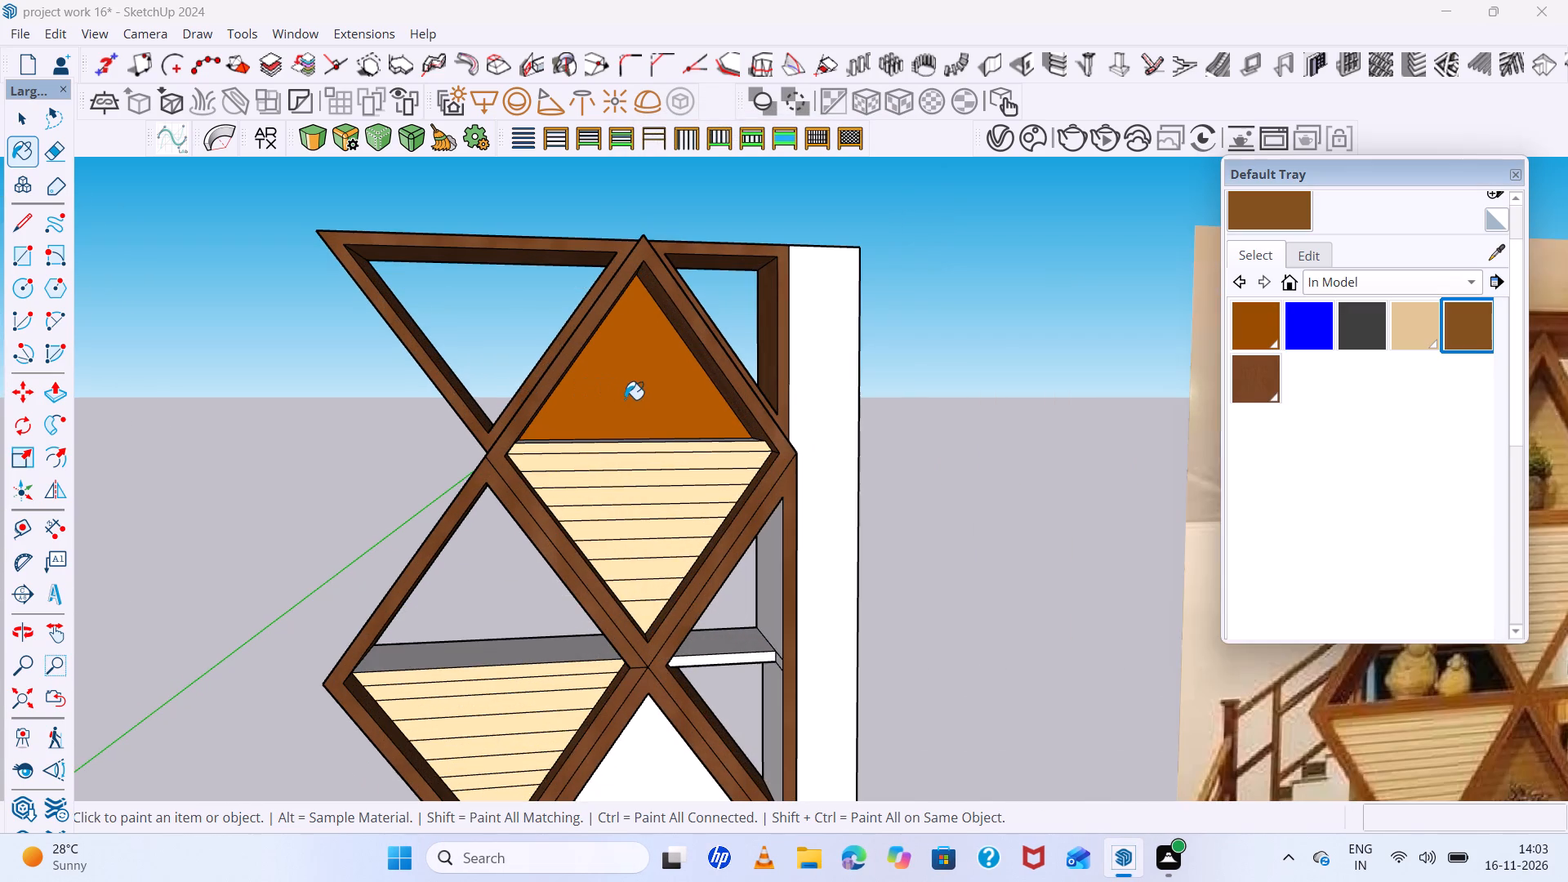
click(626, 399)
scroll(582, 369, down, 6)
middle_drag(581, 390, 545, 311)
scroll(630, 690, up, 5)
click(598, 562)
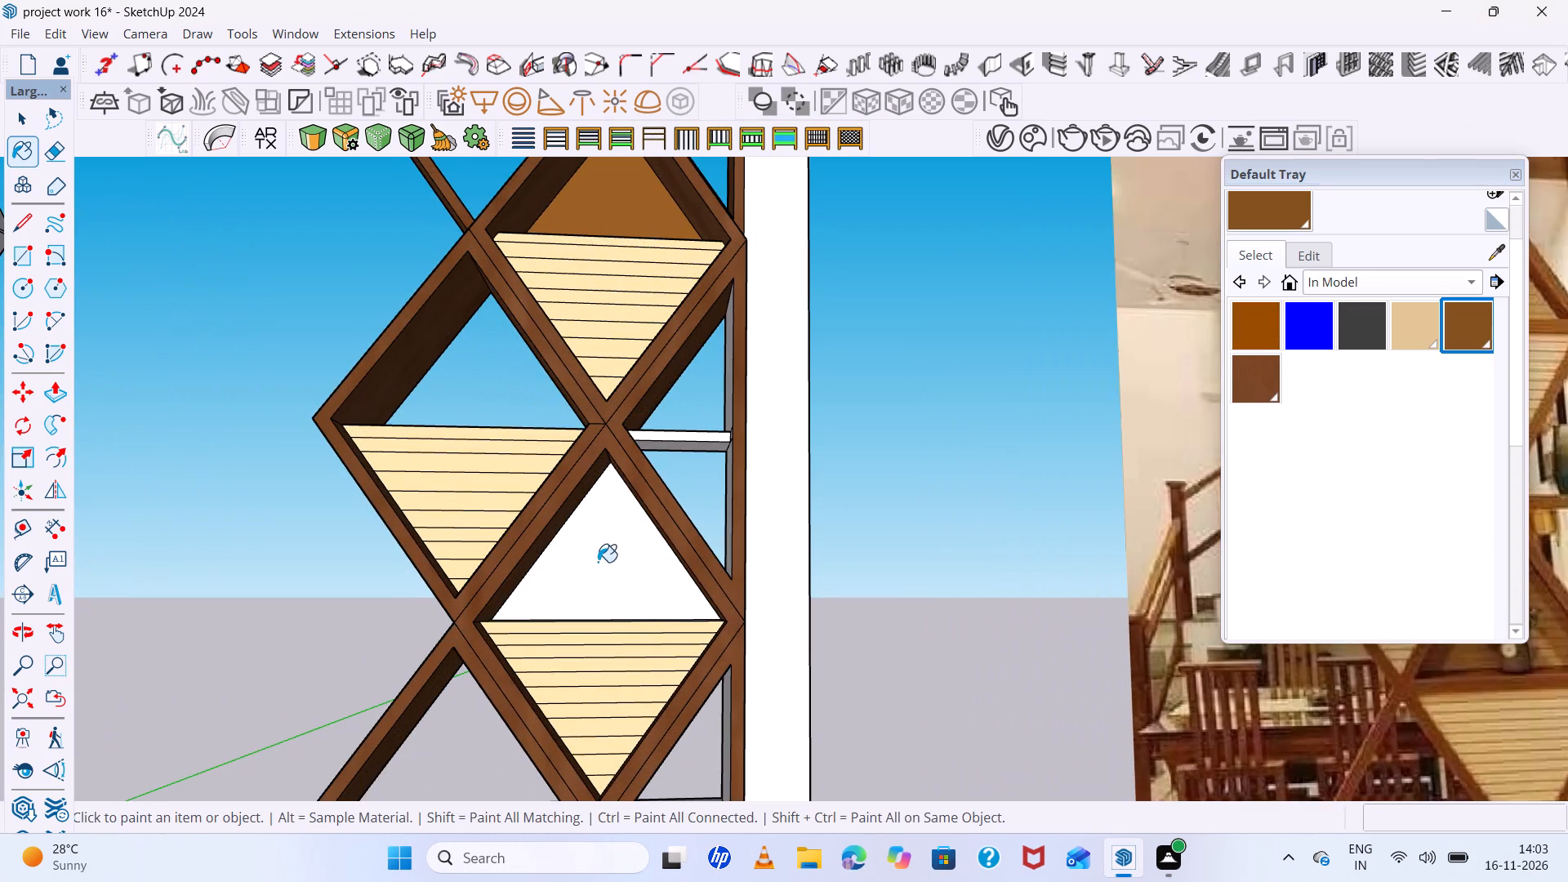
Compare the painted niche backs and the partition's lower part with the reference photo.
scroll(529, 564, down, 6)
middle_drag(532, 590, 541, 653)
scroll(541, 652, up, 1)
scroll(546, 573, down, 8)
scroll(566, 702, up, 6)
middle_drag(604, 654, 594, 626)
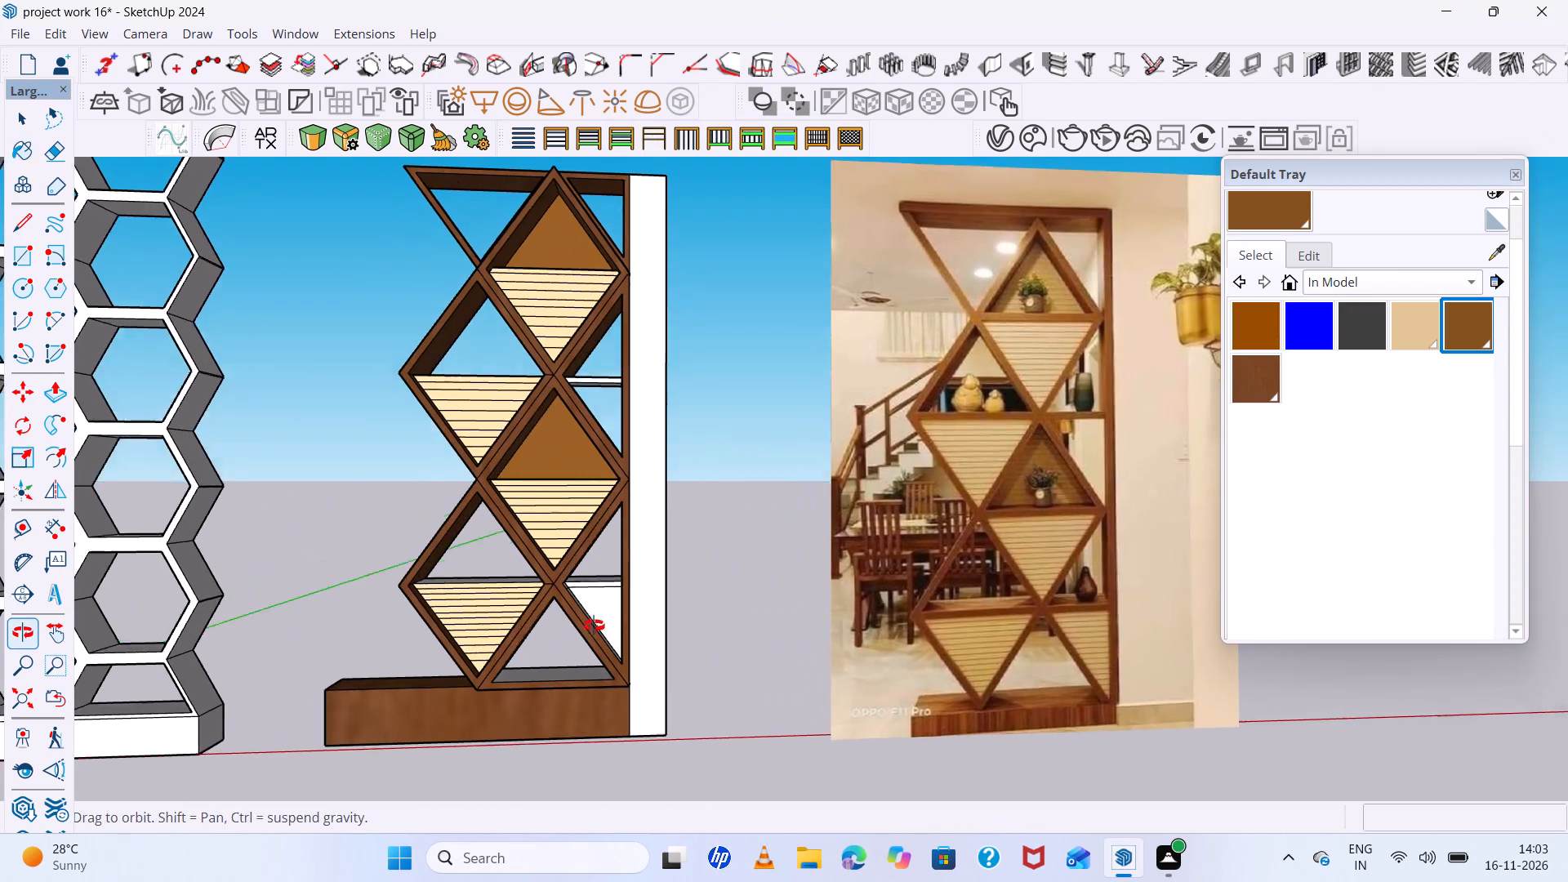
middle_drag(594, 626, 592, 613)
scroll(568, 590, down, 6)
scroll(807, 599, up, 5)
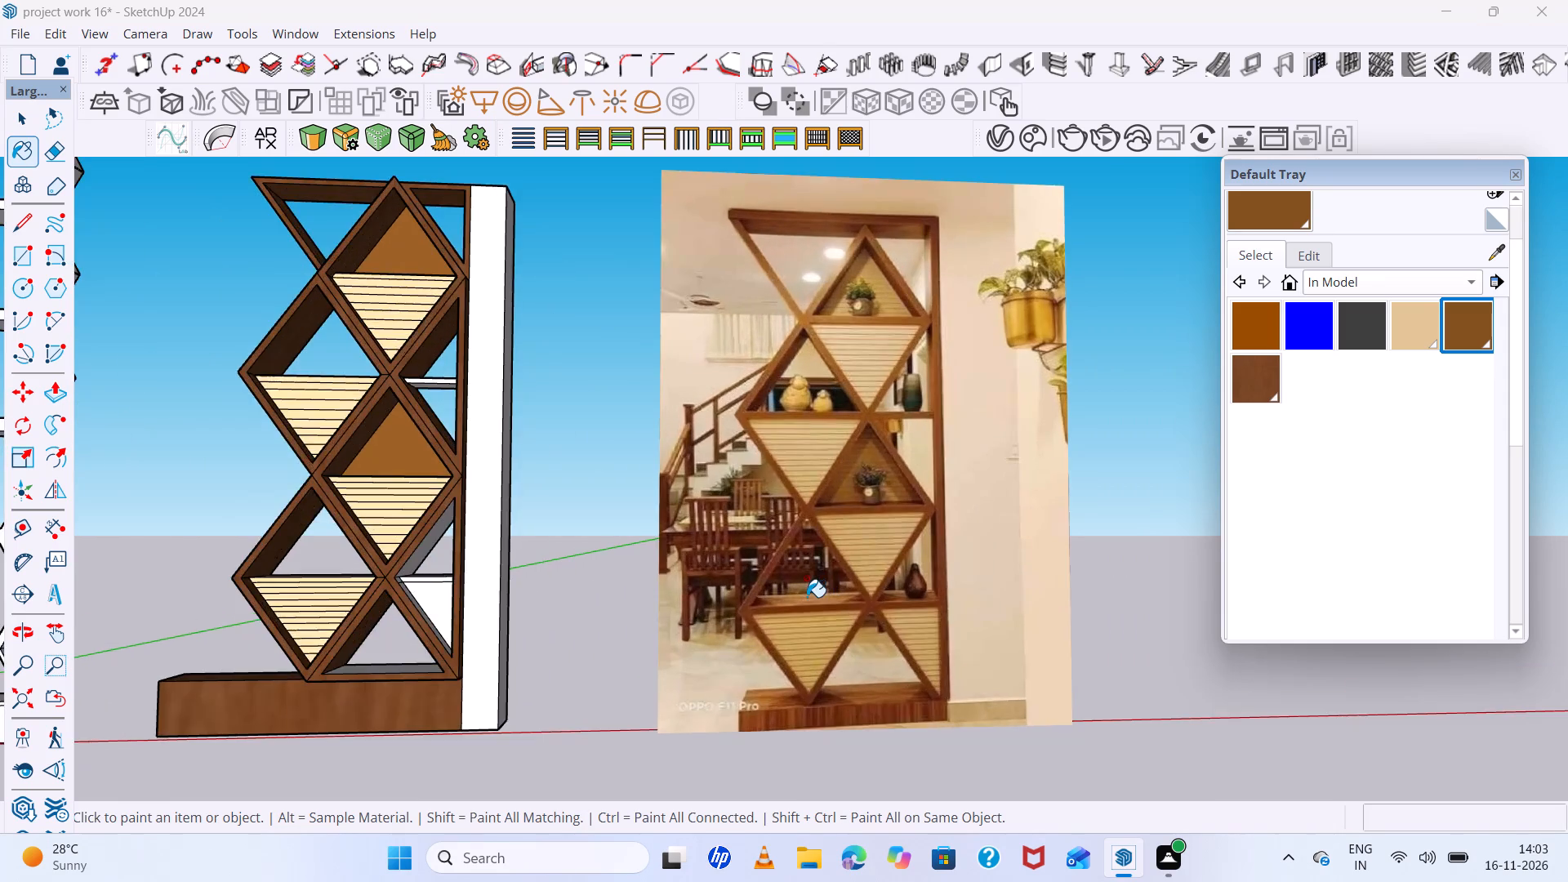
scroll(822, 608, up, 9)
scroll(804, 602, down, 6)
scroll(725, 607, down, 5)
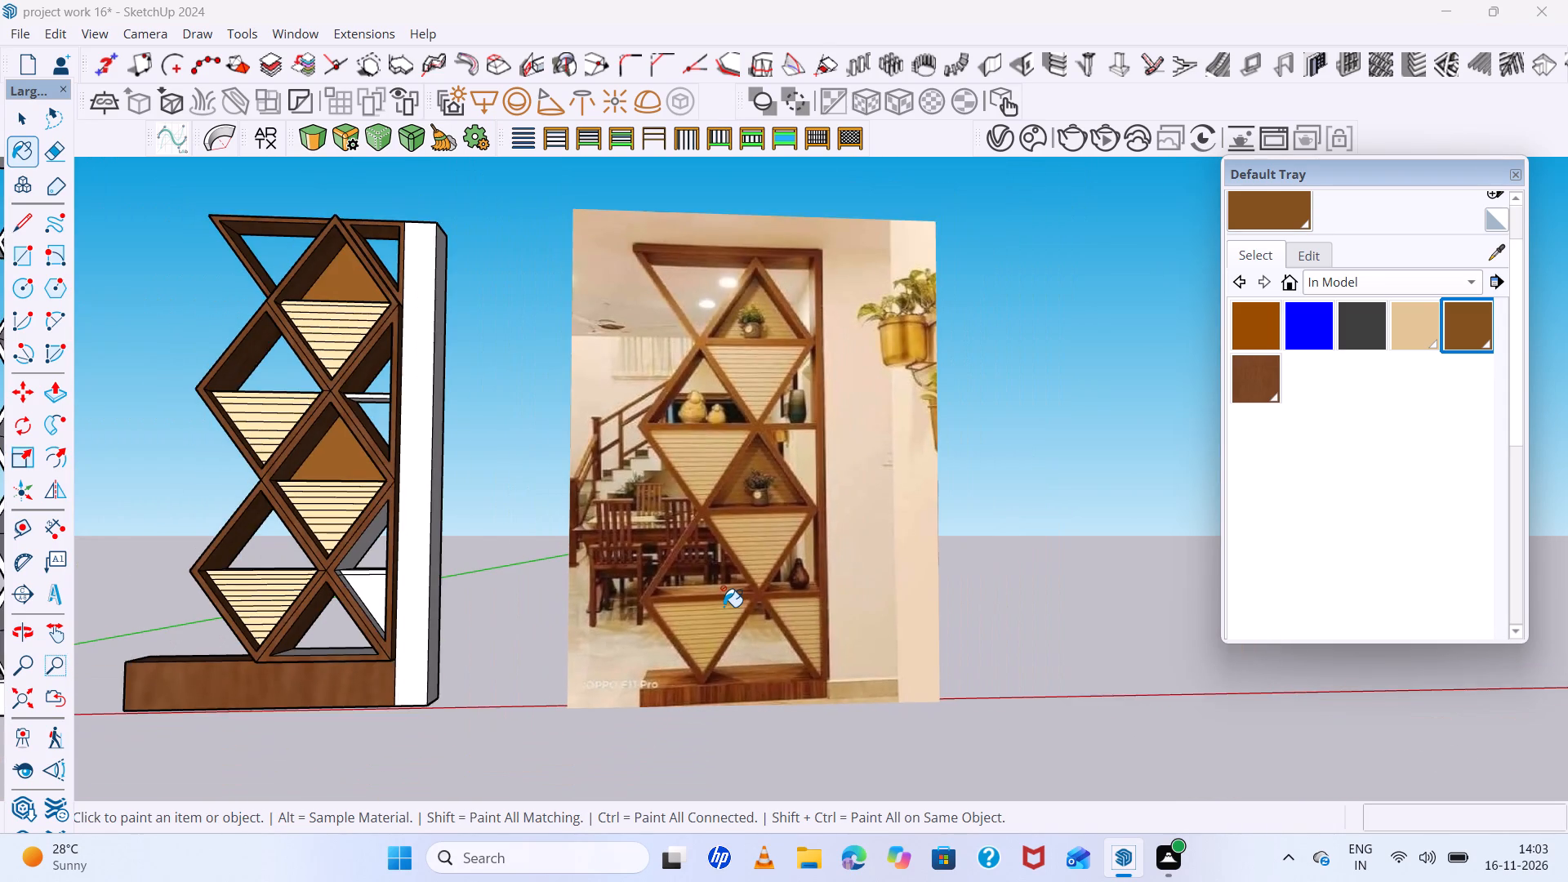
scroll(741, 599, down, 6)
middle_drag(741, 599, 635, 625)
scroll(533, 439, up, 4)
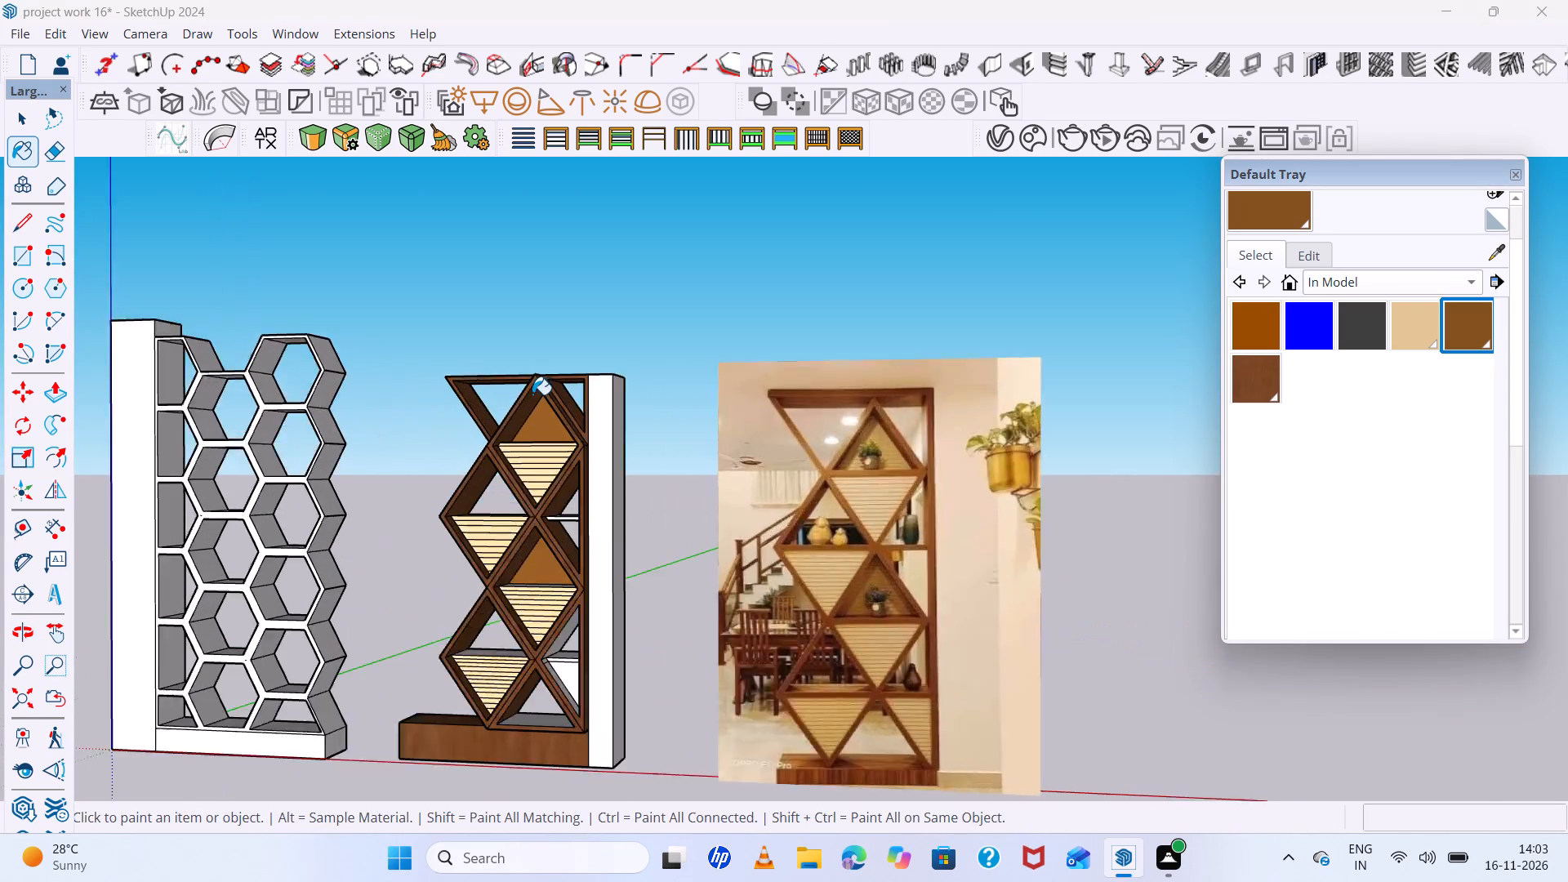
Examine the upper niches, their back panels and shelves in the reference photo against the partition.
scroll(532, 394, up, 3)
scroll(532, 389, down, 1)
scroll(532, 389, up, 5)
middle_drag(551, 434, 631, 366)
scroll(521, 640, up, 4)
middle_drag(517, 635, 486, 702)
scroll(474, 676, up, 1)
scroll(421, 480, down, 13)
scroll(883, 513, up, 10)
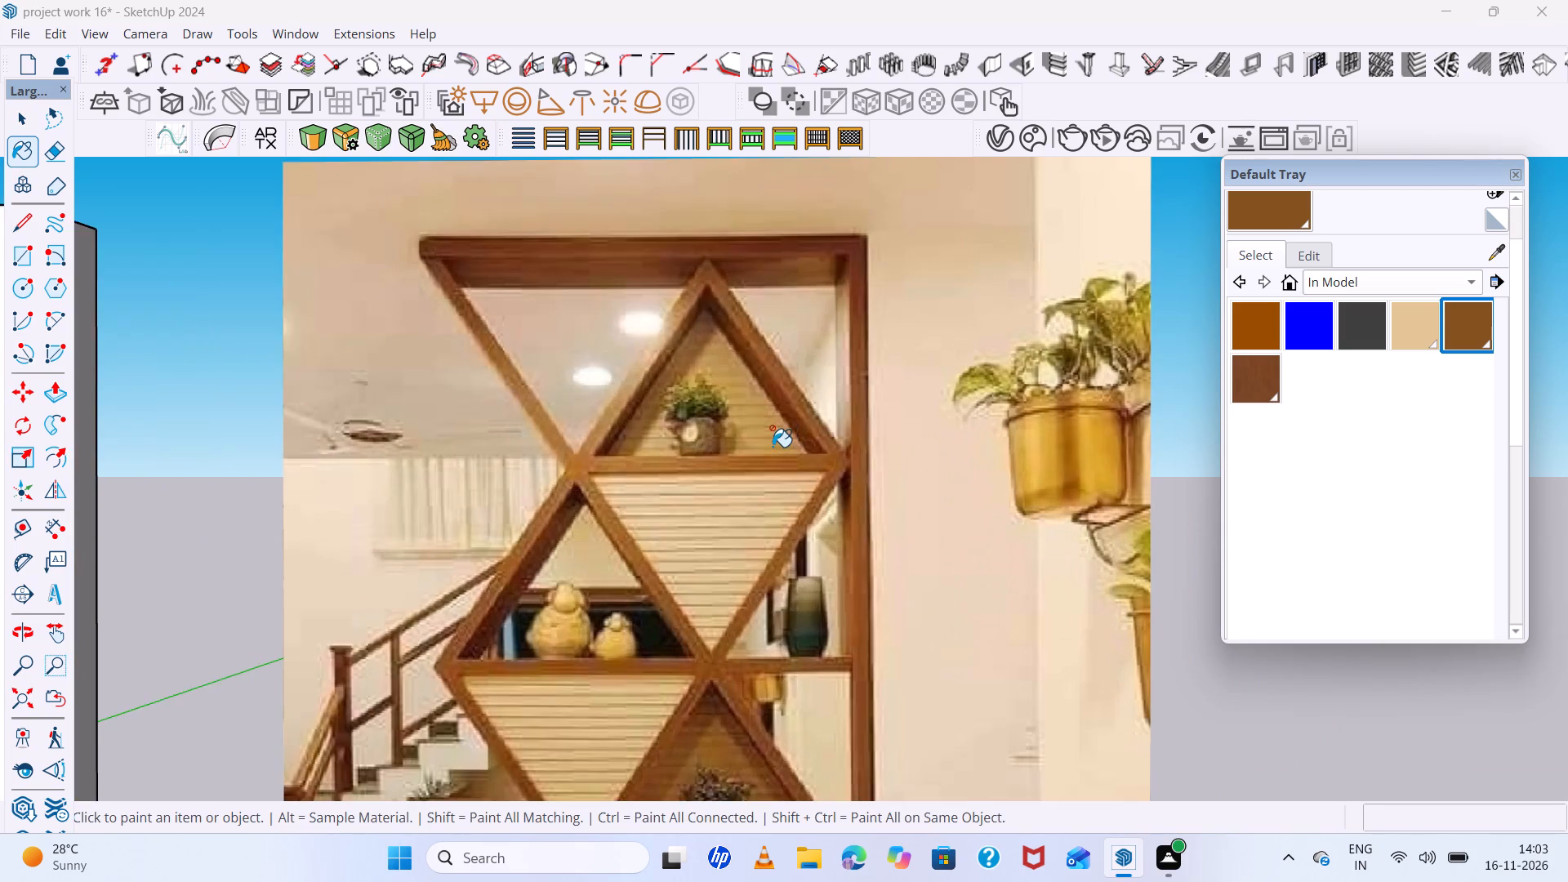
middle_drag(773, 471, 782, 544)
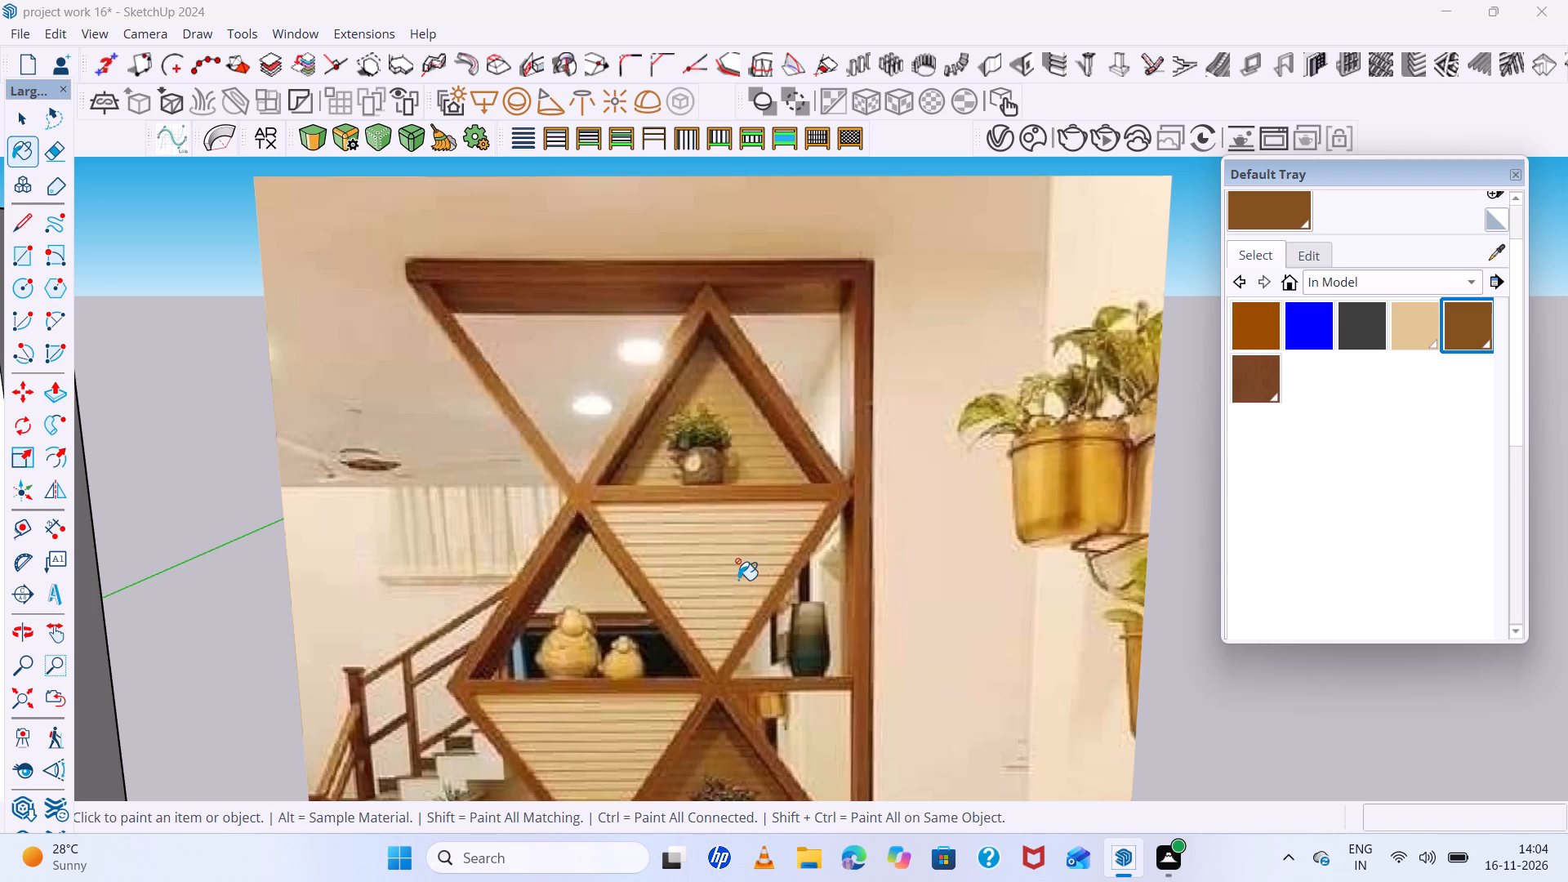
scroll(738, 580, down, 12)
middle_drag(742, 586, 728, 546)
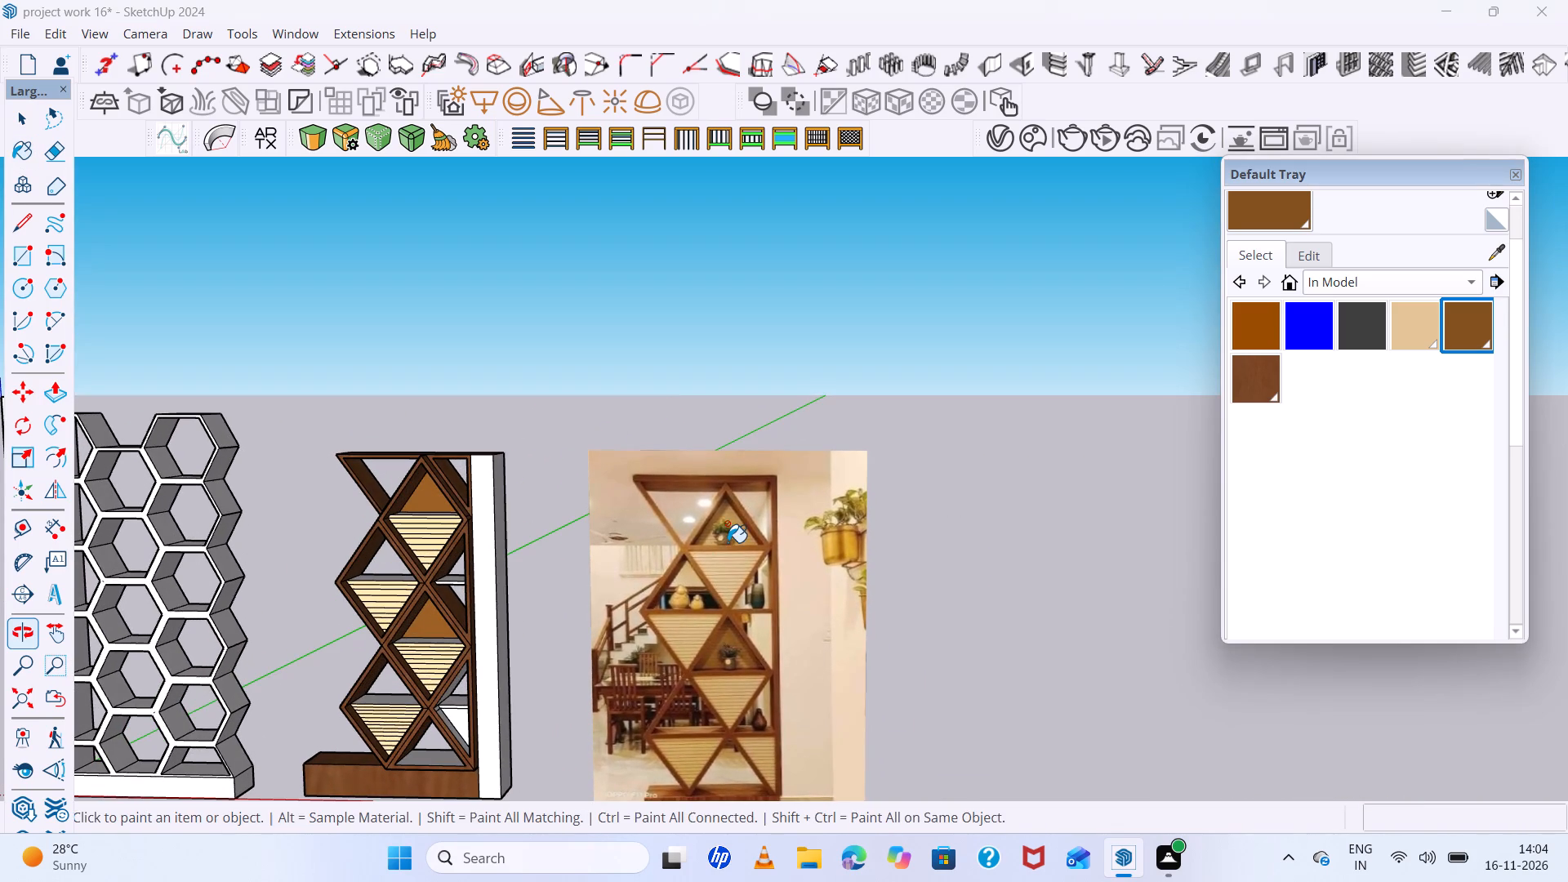
Paint the grey shelf top above the upper outer slatted triangle with the dark brown material from the Wood collection.
click(1477, 282)
click(1334, 594)
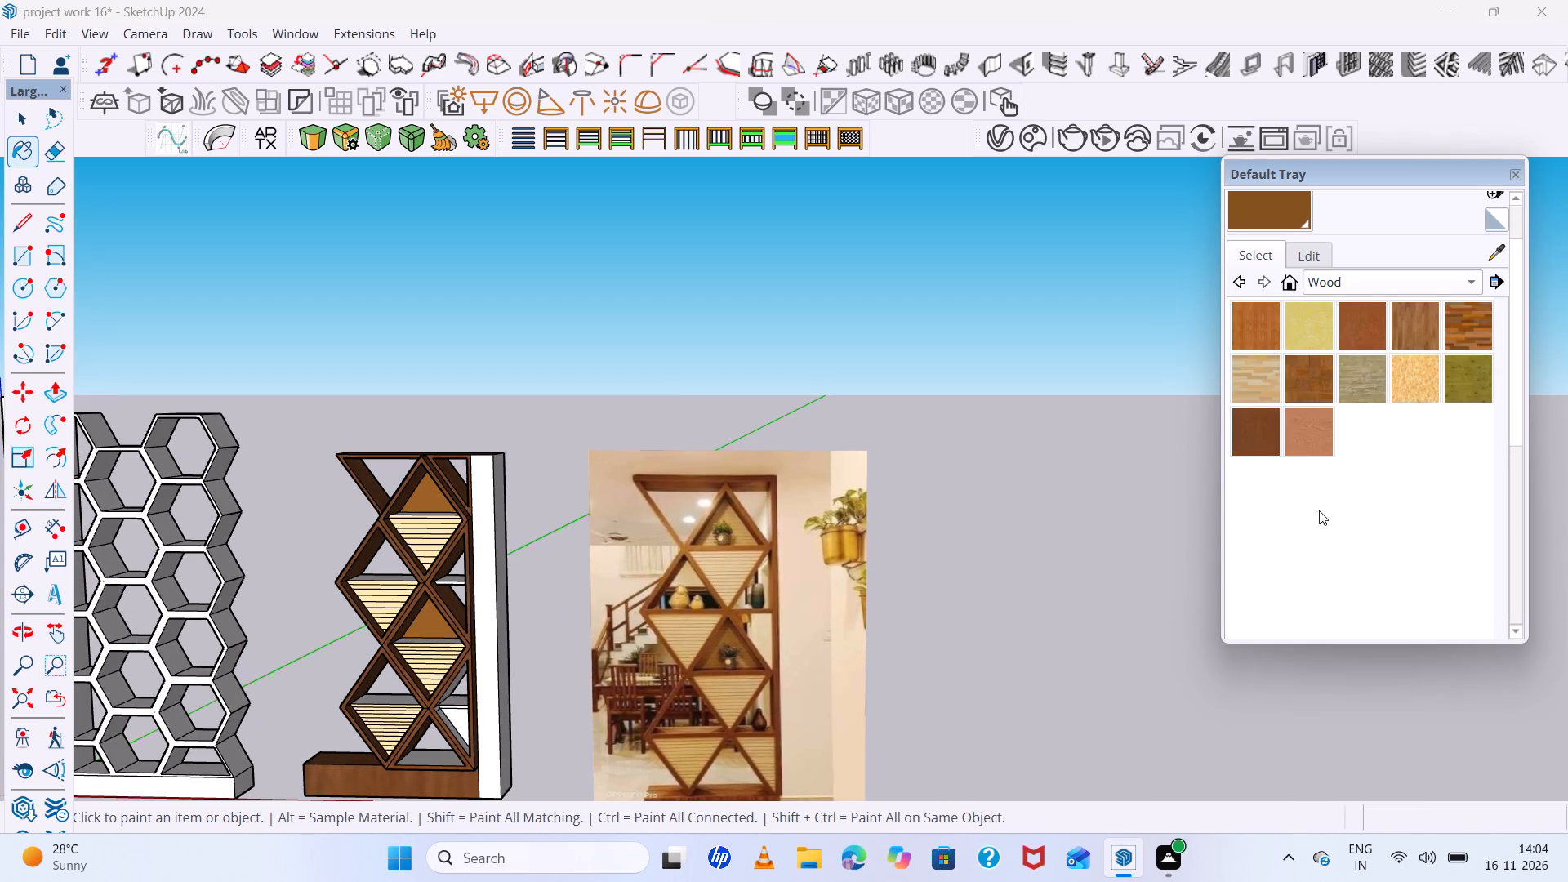
click(1247, 433)
scroll(883, 481, down, 5)
scroll(412, 540, up, 11)
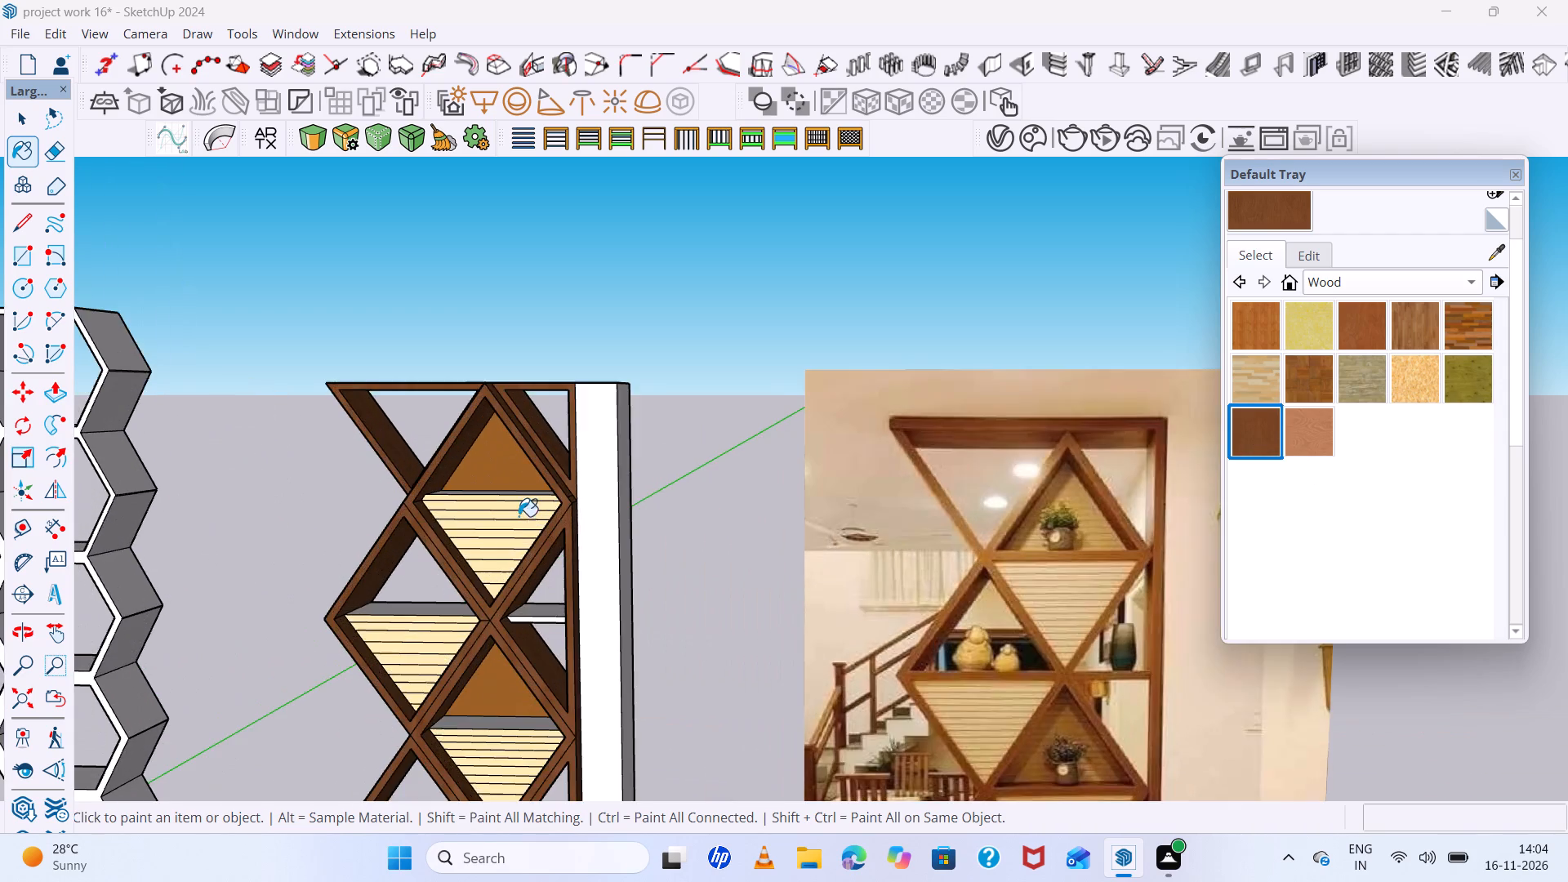
scroll(444, 514, down, 6)
middle_drag(492, 573, 573, 589)
scroll(396, 600, up, 12)
middle_drag(394, 586, 354, 622)
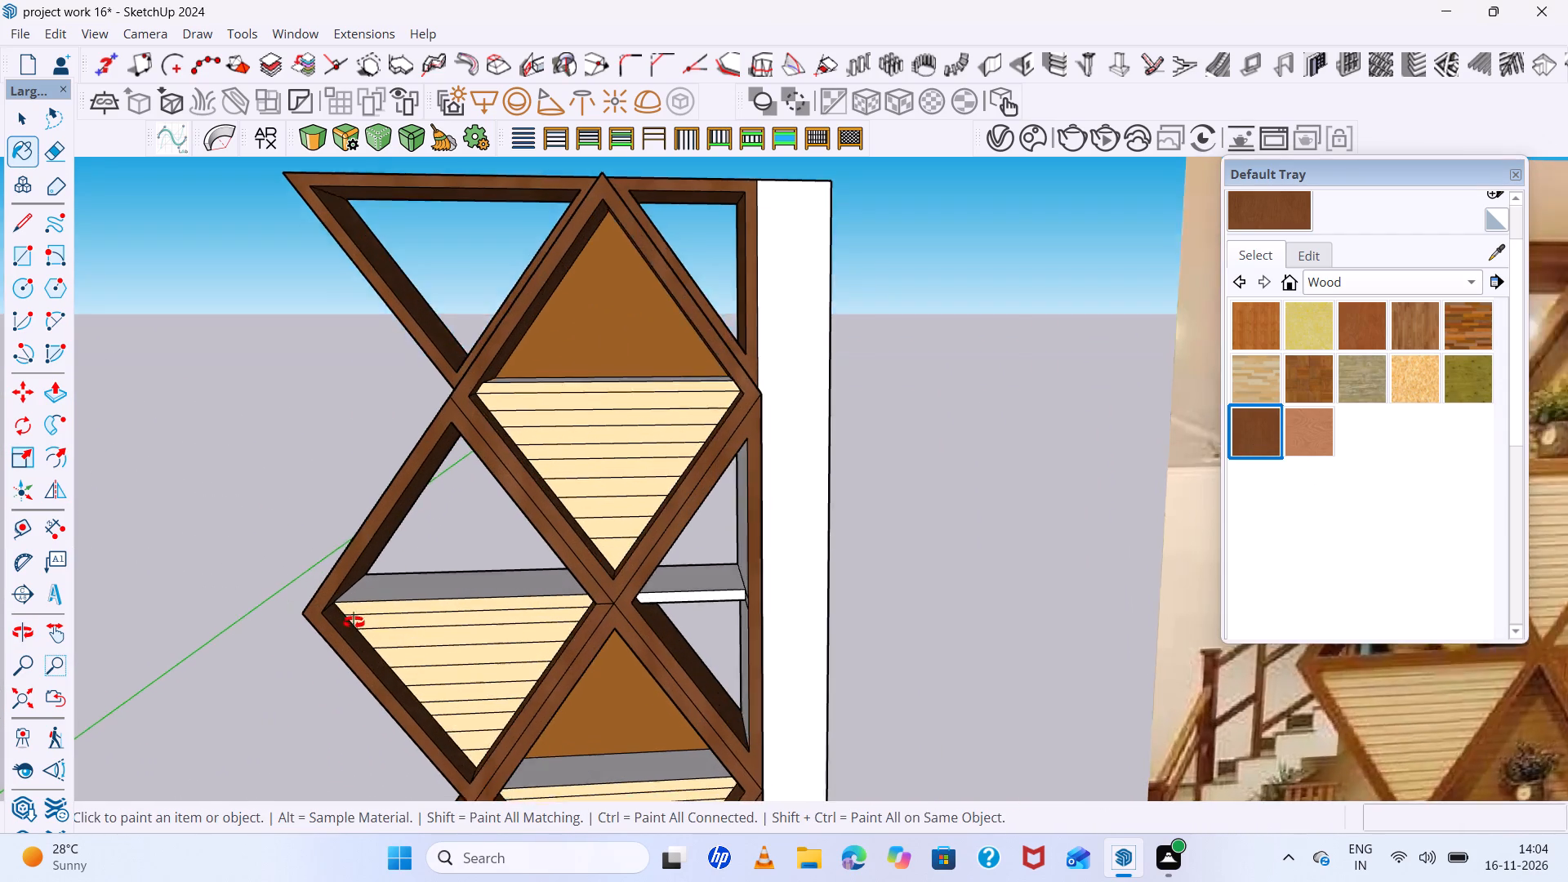
middle_drag(354, 622, 353, 622)
scroll(409, 571, up, 6)
click(408, 579)
Compare the partition's upper shelves with those around the figurines and vase in the reference photo.
scroll(385, 597, down, 5)
middle_drag(380, 586, 412, 464)
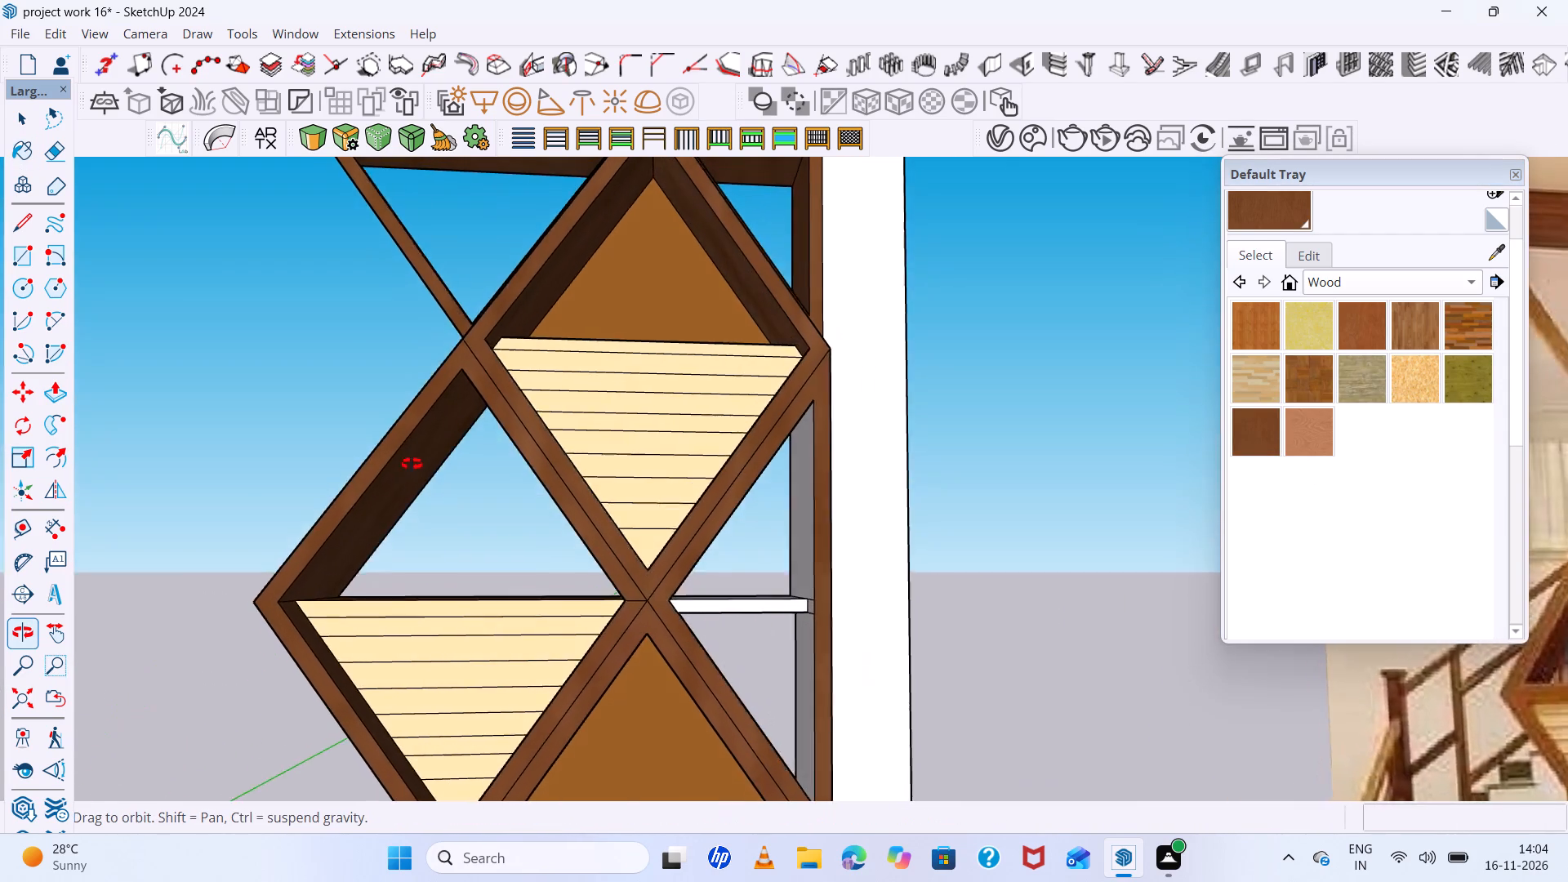
middle_drag(412, 464, 272, 509)
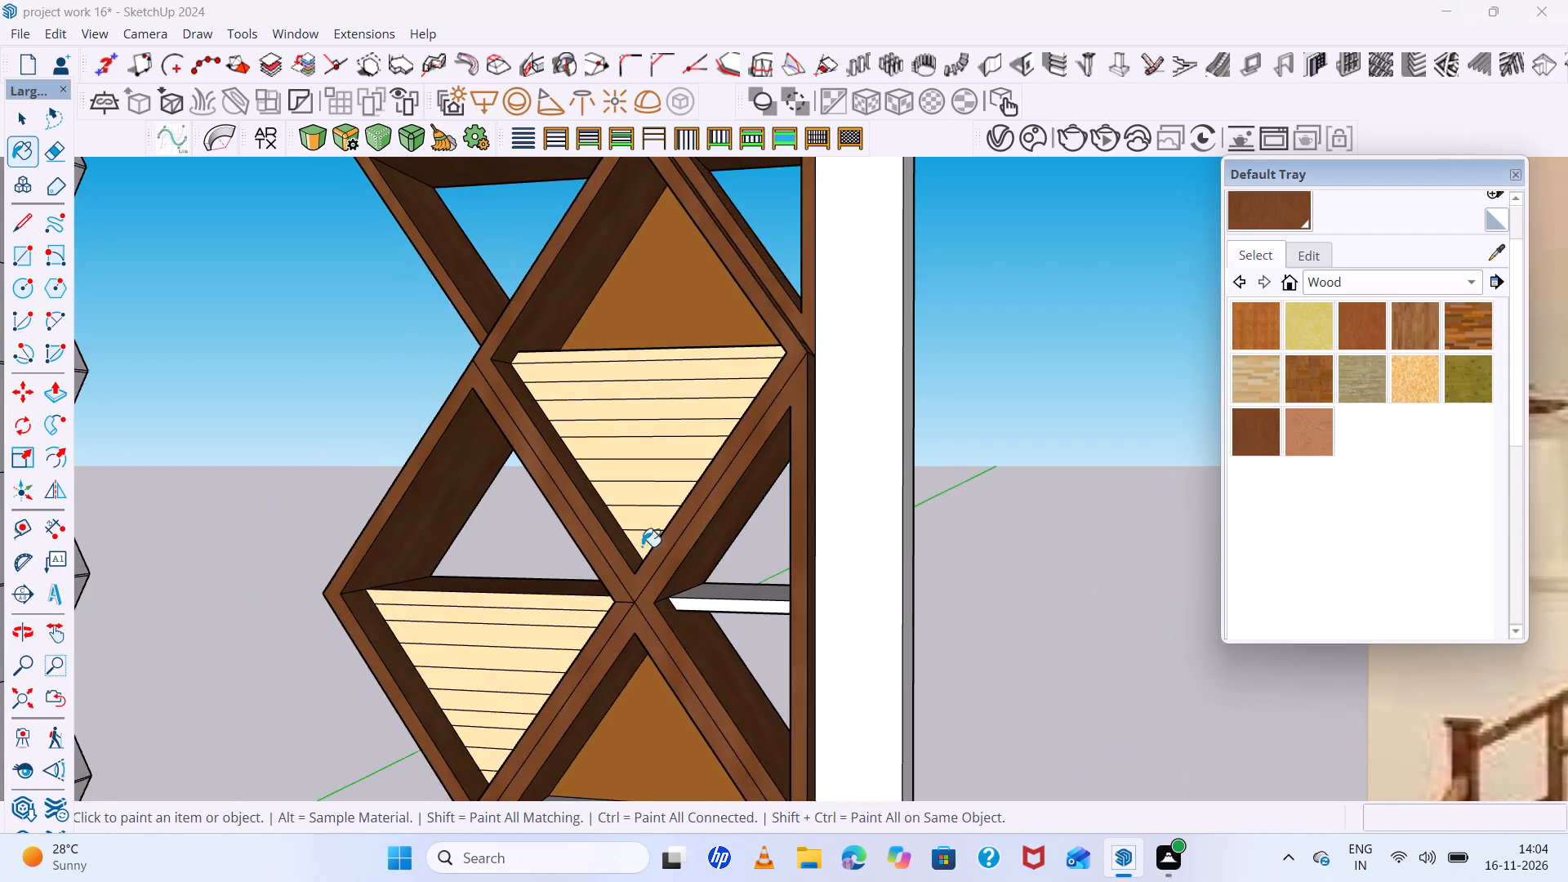
scroll(656, 562, up, 5)
scroll(687, 581, down, 20)
scroll(1024, 579, up, 2)
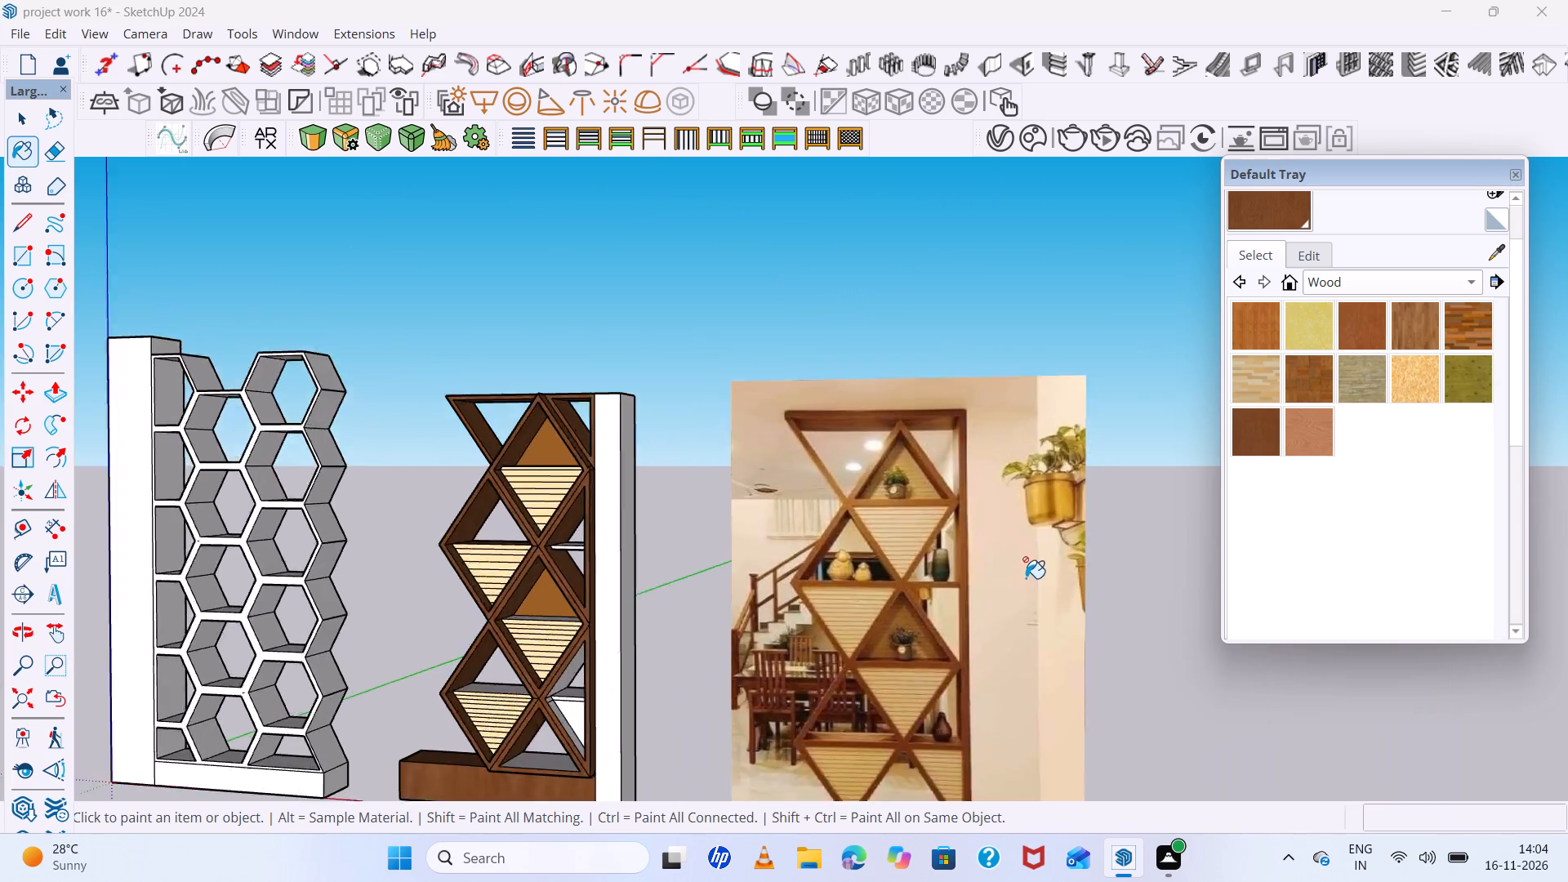
scroll(1026, 578, up, 15)
scroll(645, 558, down, 3)
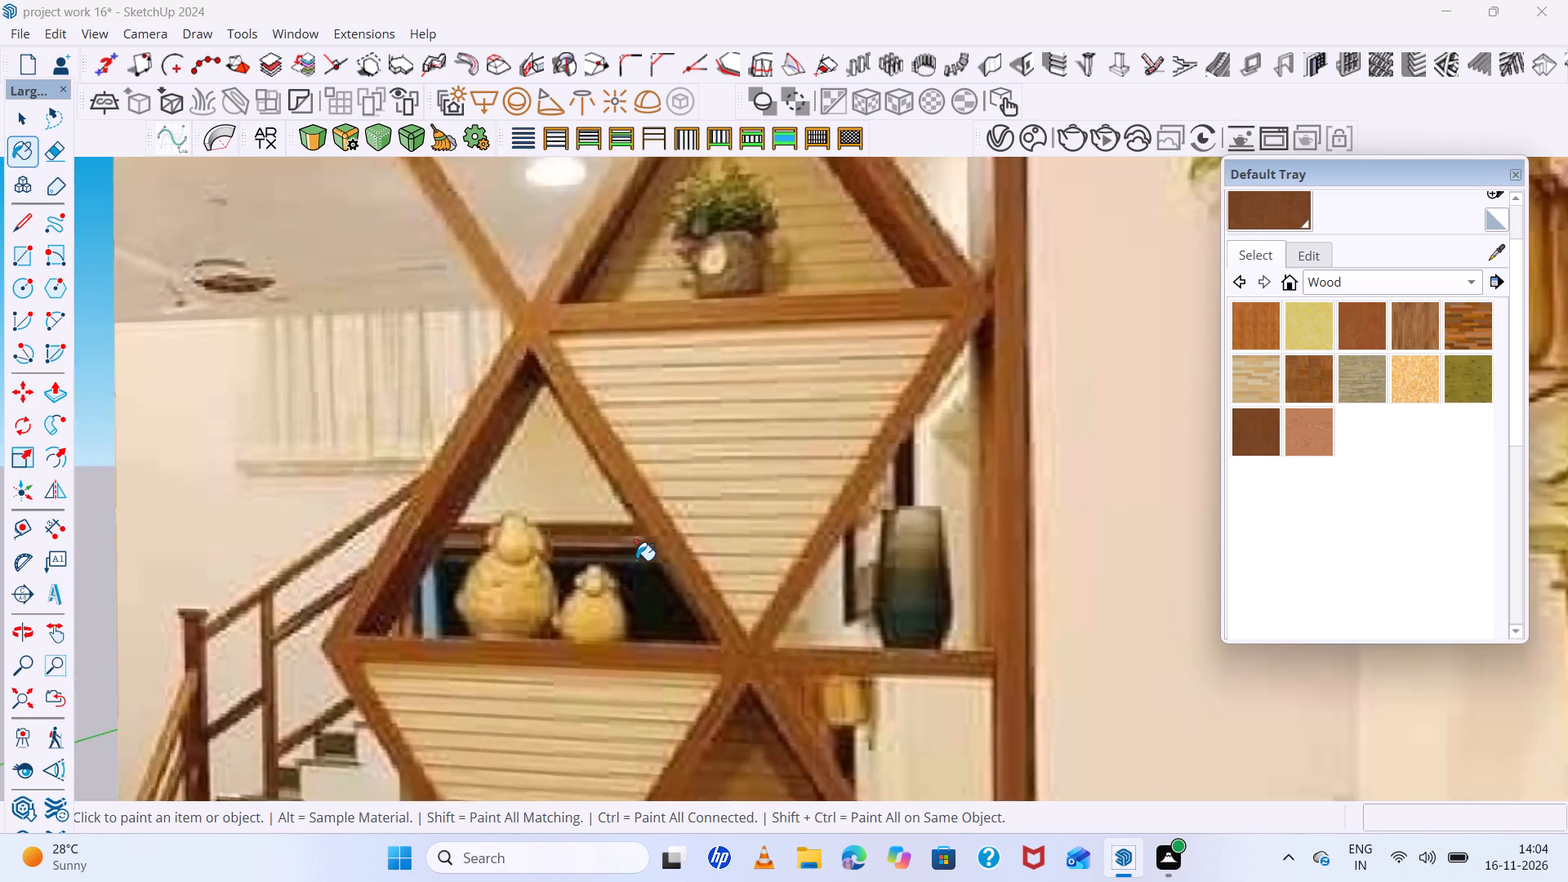
scroll(636, 560, down, 15)
scroll(332, 562, up, 11)
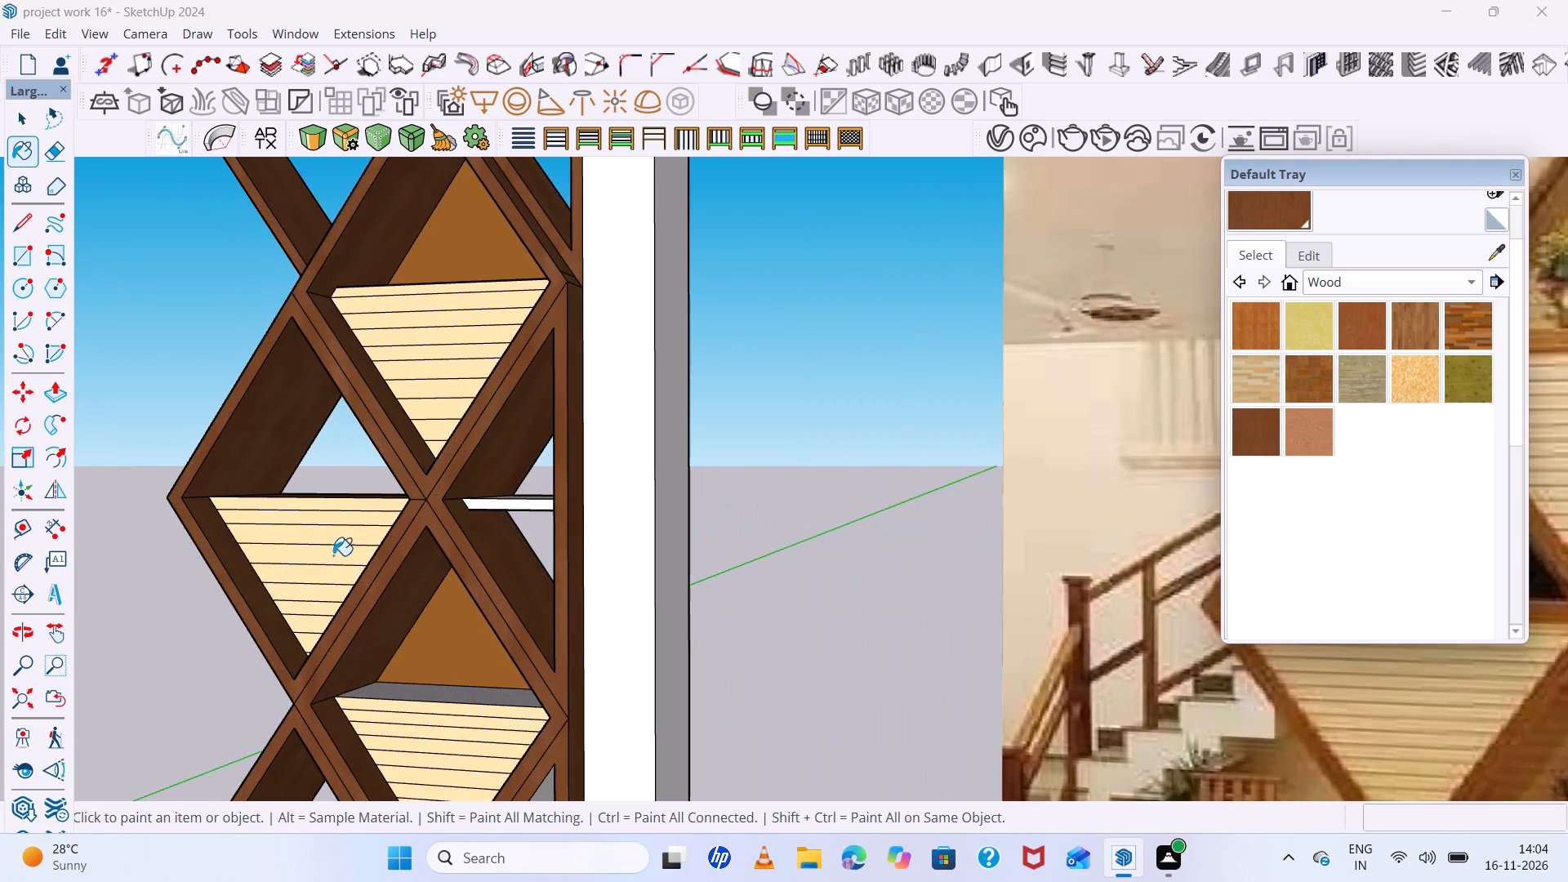
Paint the front, top and underside of the short horizontal shelf beside the vertical post with the dark brown wood.
middle_drag(341, 555, 501, 599)
scroll(525, 541, up, 6)
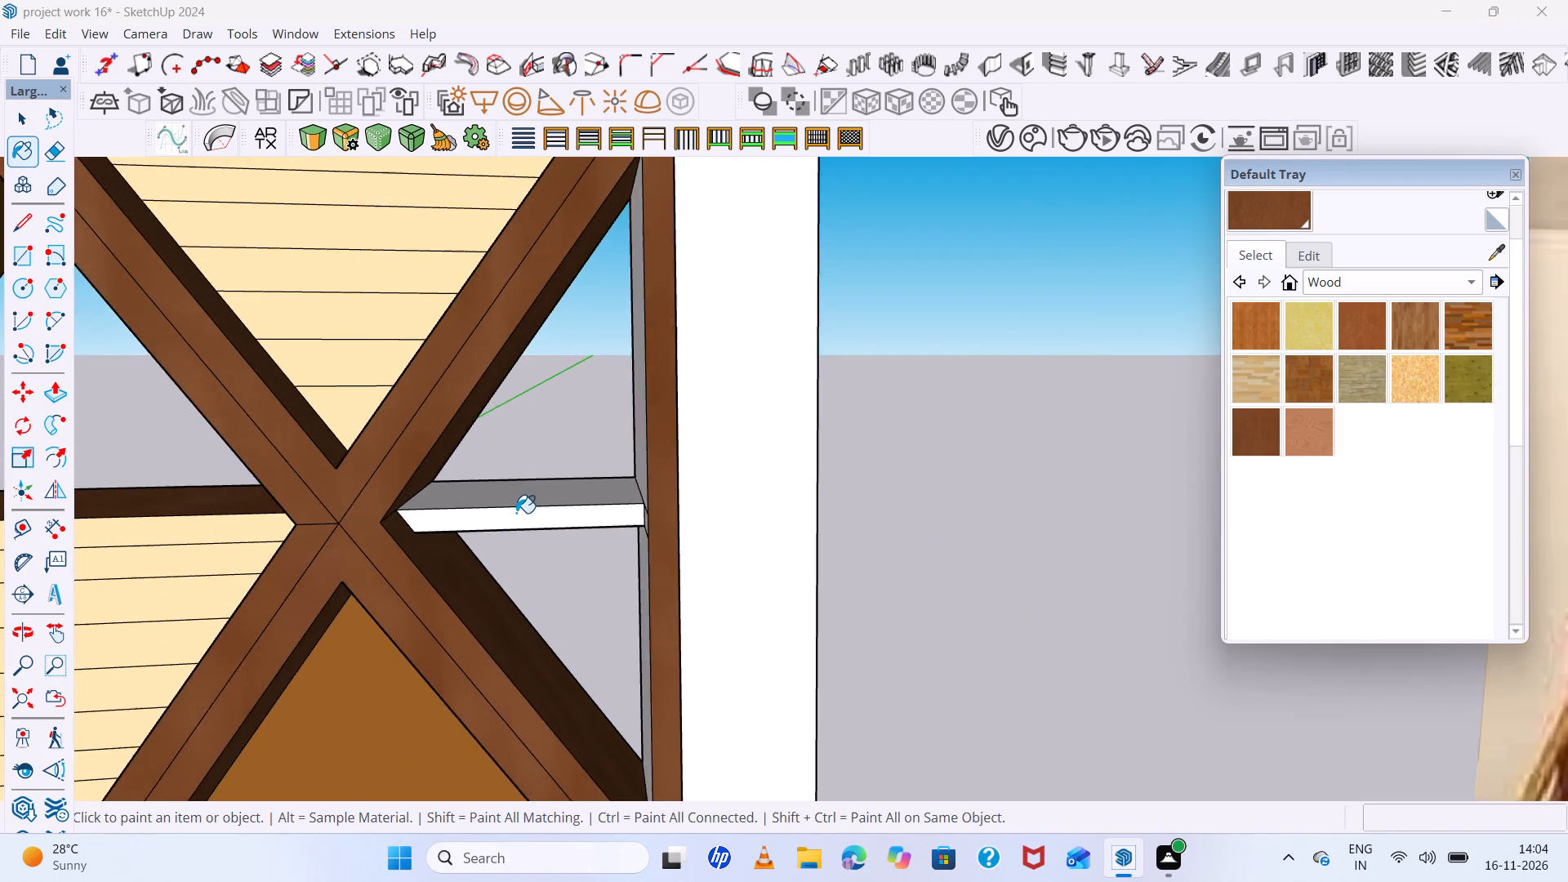
scroll(516, 513, up, 5)
click(507, 521)
click(446, 492)
scroll(446, 492, down, 5)
middle_drag(471, 511, 495, 483)
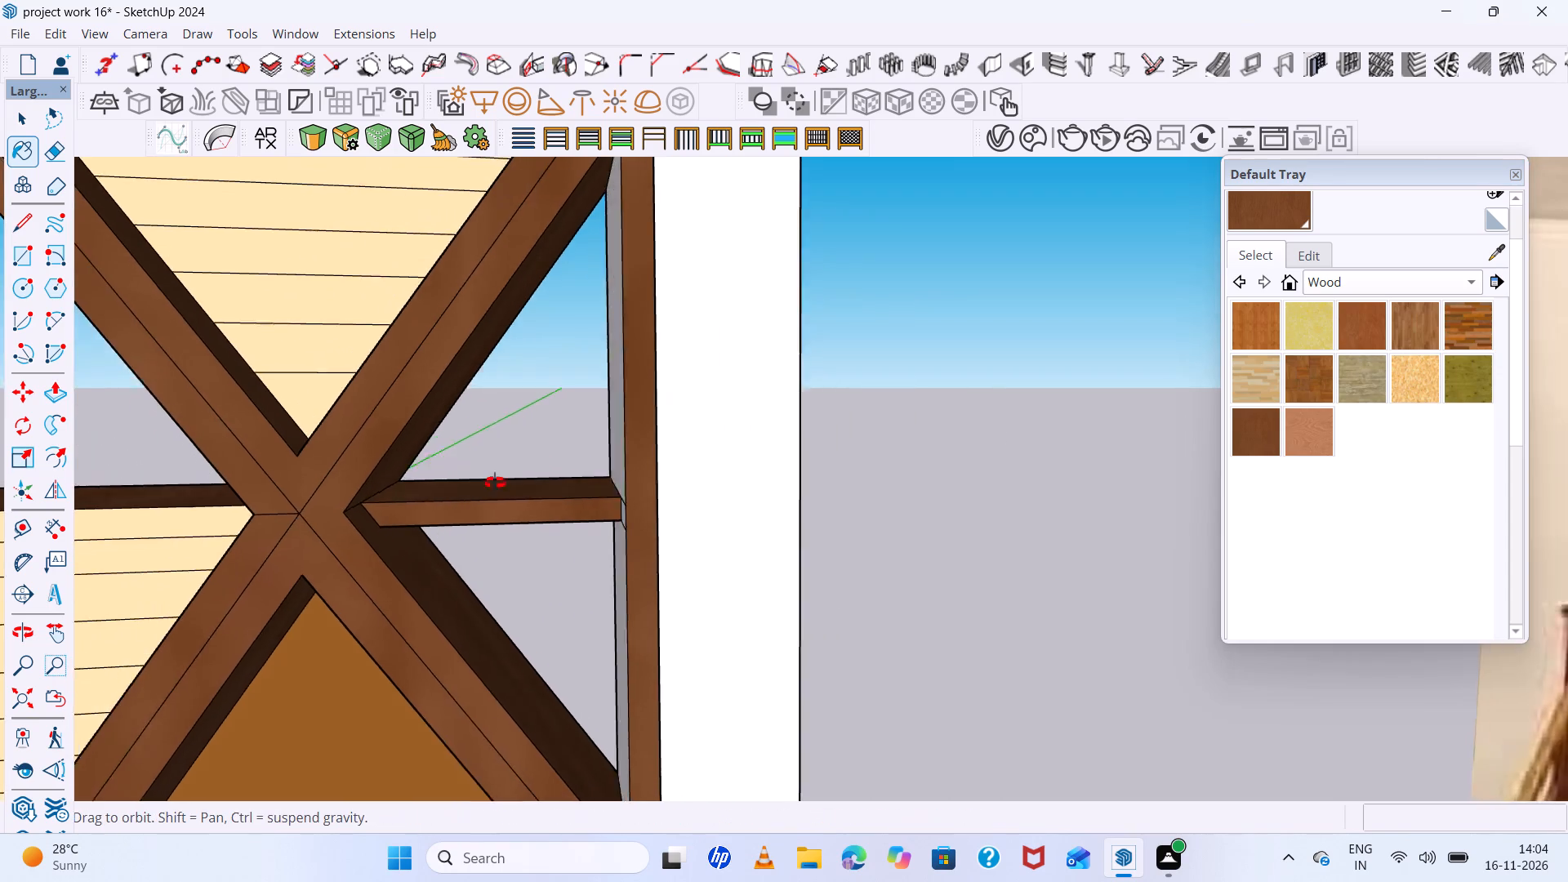
middle_drag(495, 483, 650, 324)
scroll(601, 476, up, 5)
click(518, 504)
Paint the vertical post's inner faces above and below the short shelf, plus the small face at their junction, dark brown wood.
scroll(559, 527, down, 7)
click(588, 571)
click(578, 447)
scroll(625, 502, up, 5)
click(621, 497)
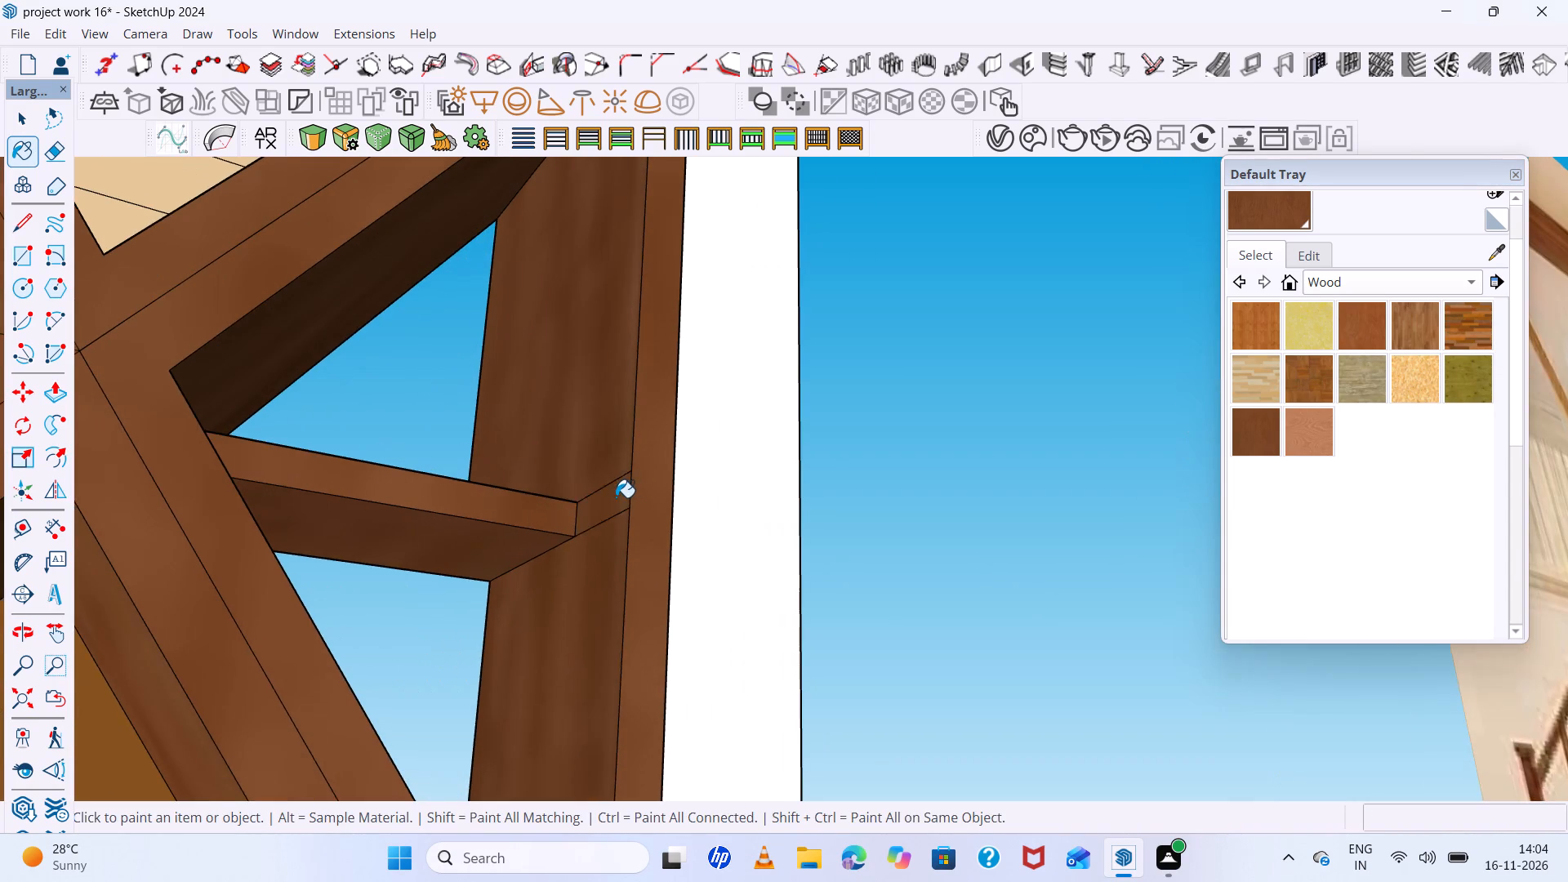
Compare the partition's lower niches and triangular panels with the lower part of the reference photo.
scroll(616, 497, down, 20)
scroll(616, 497, down, 4)
middle_drag(612, 474, 483, 528)
scroll(514, 536, down, 1)
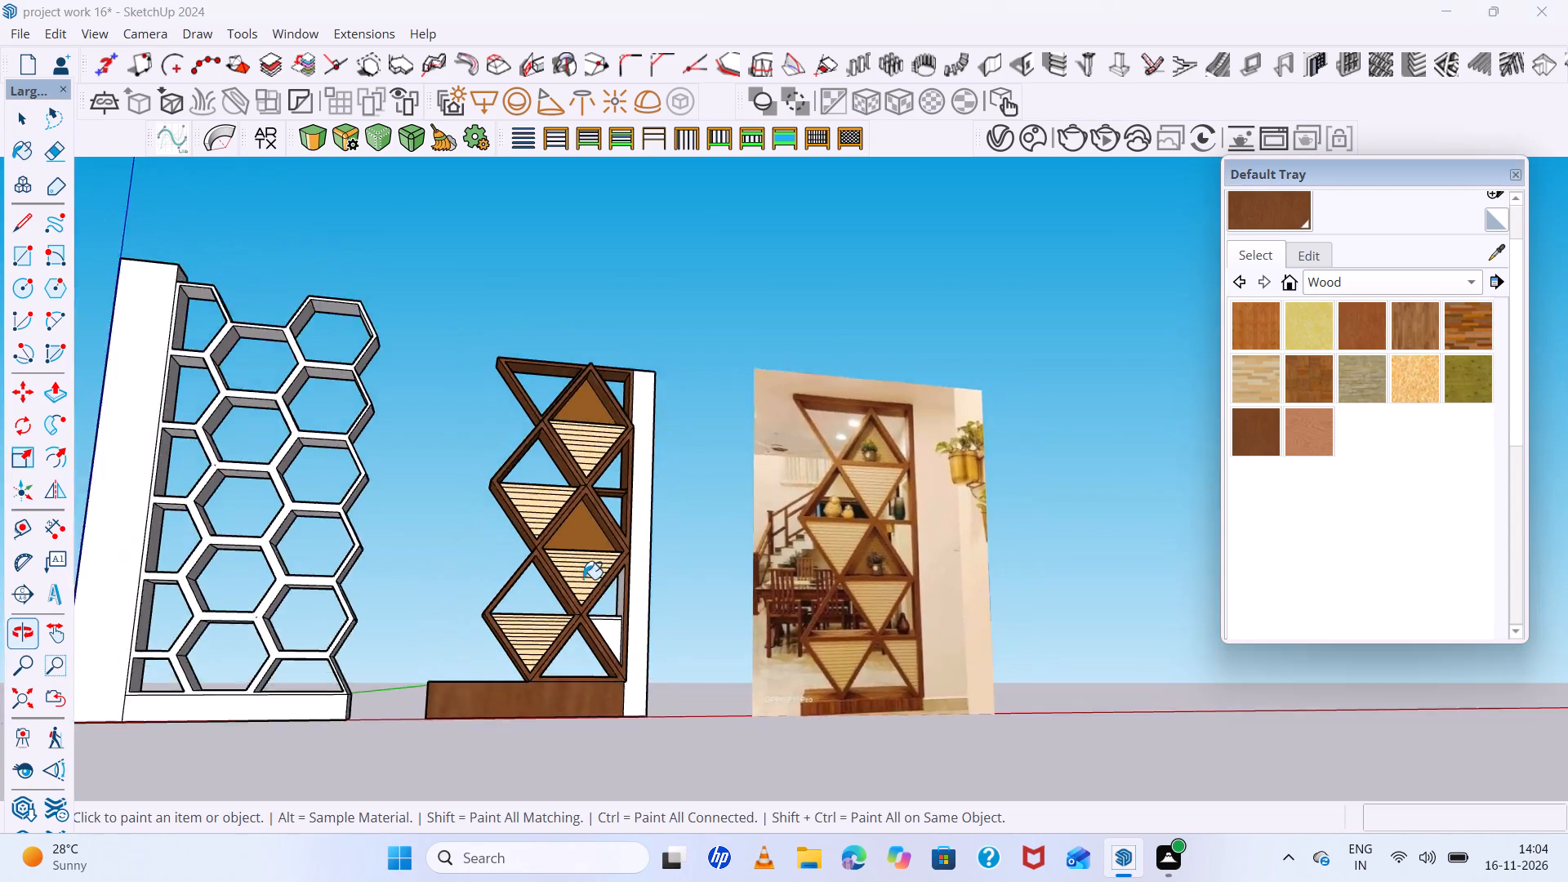
scroll(587, 603, up, 10)
scroll(534, 498, down, 11)
scroll(862, 608, up, 6)
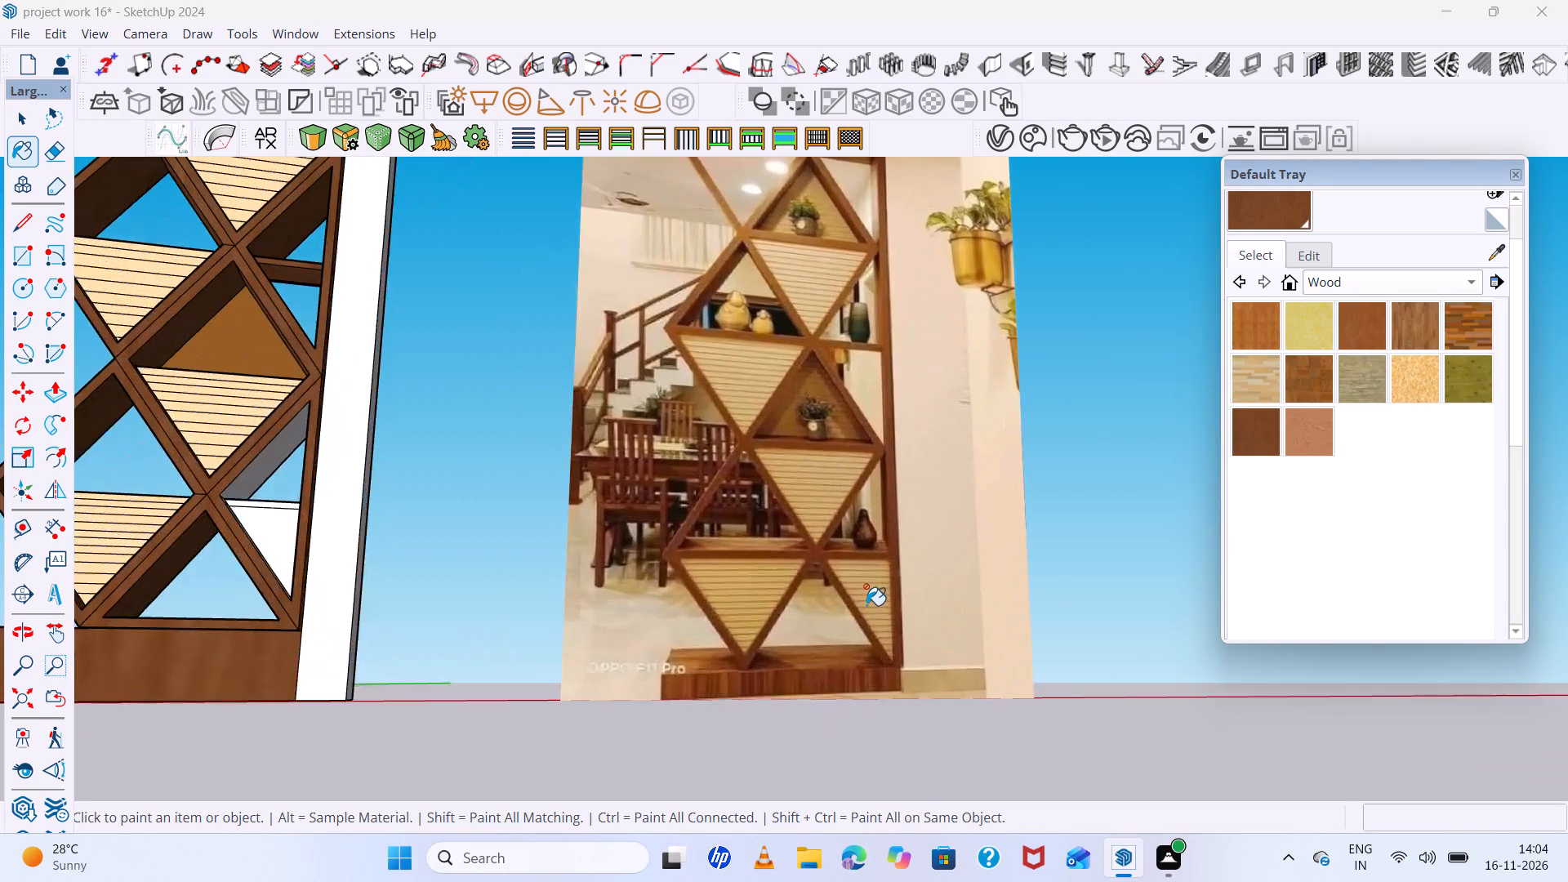
scroll(866, 605, up, 6)
scroll(866, 586, down, 7)
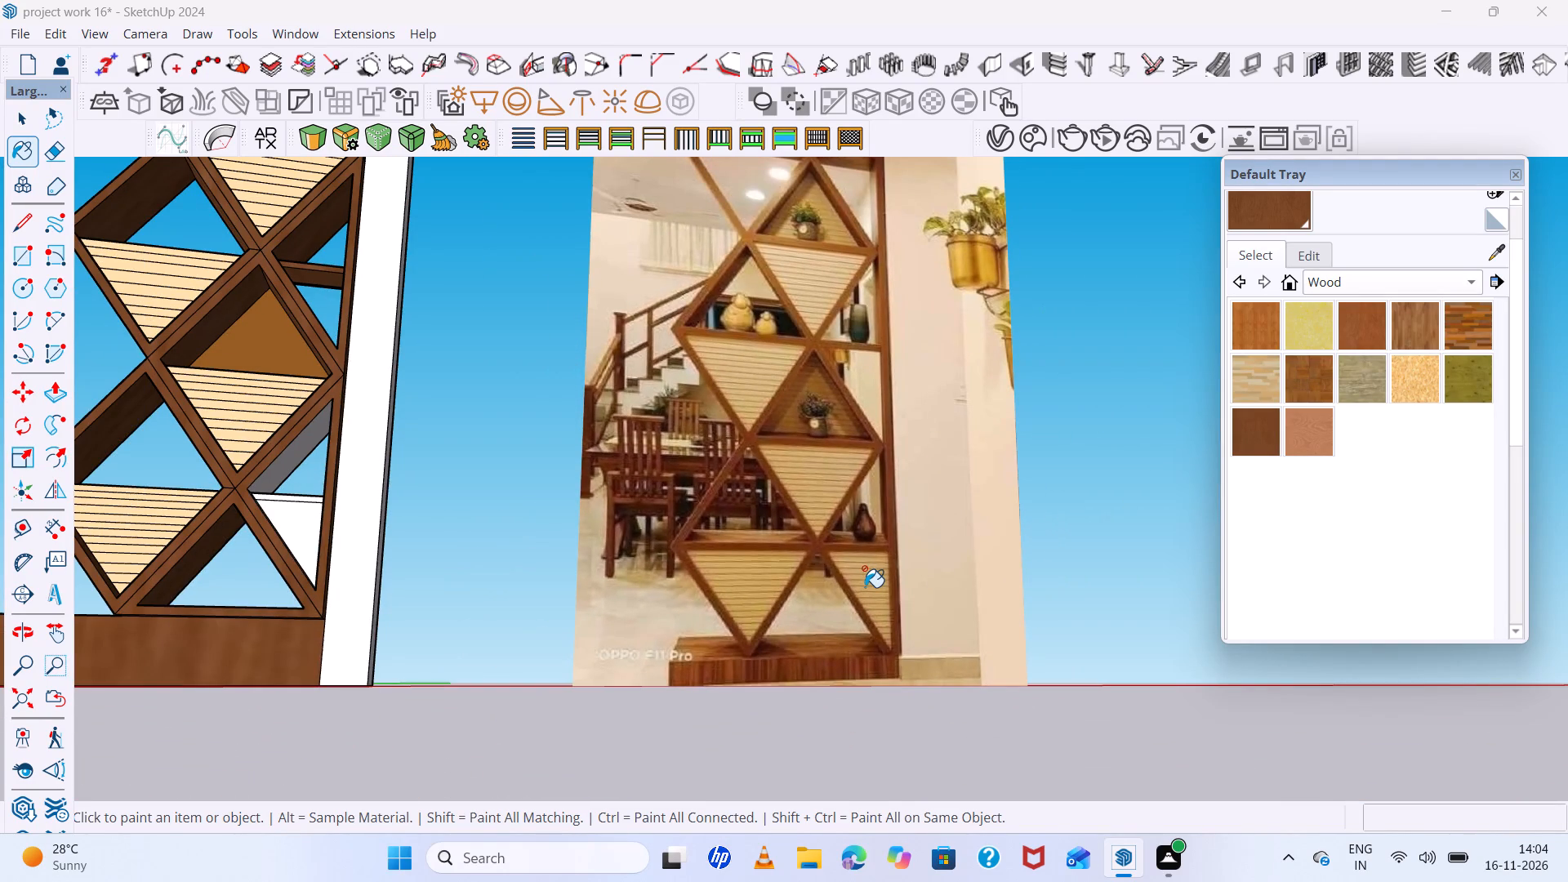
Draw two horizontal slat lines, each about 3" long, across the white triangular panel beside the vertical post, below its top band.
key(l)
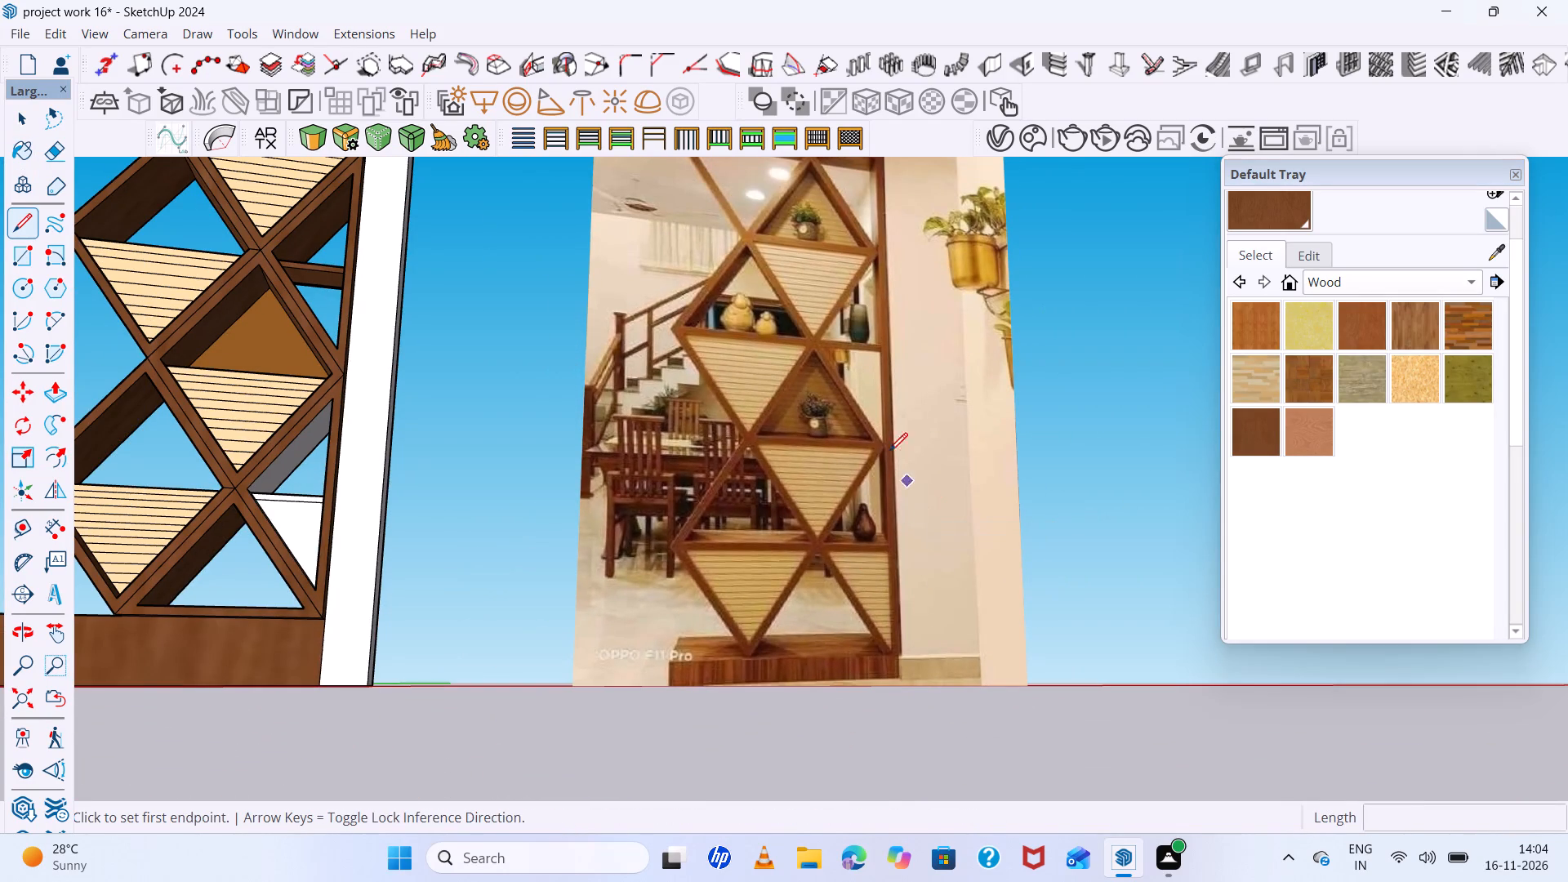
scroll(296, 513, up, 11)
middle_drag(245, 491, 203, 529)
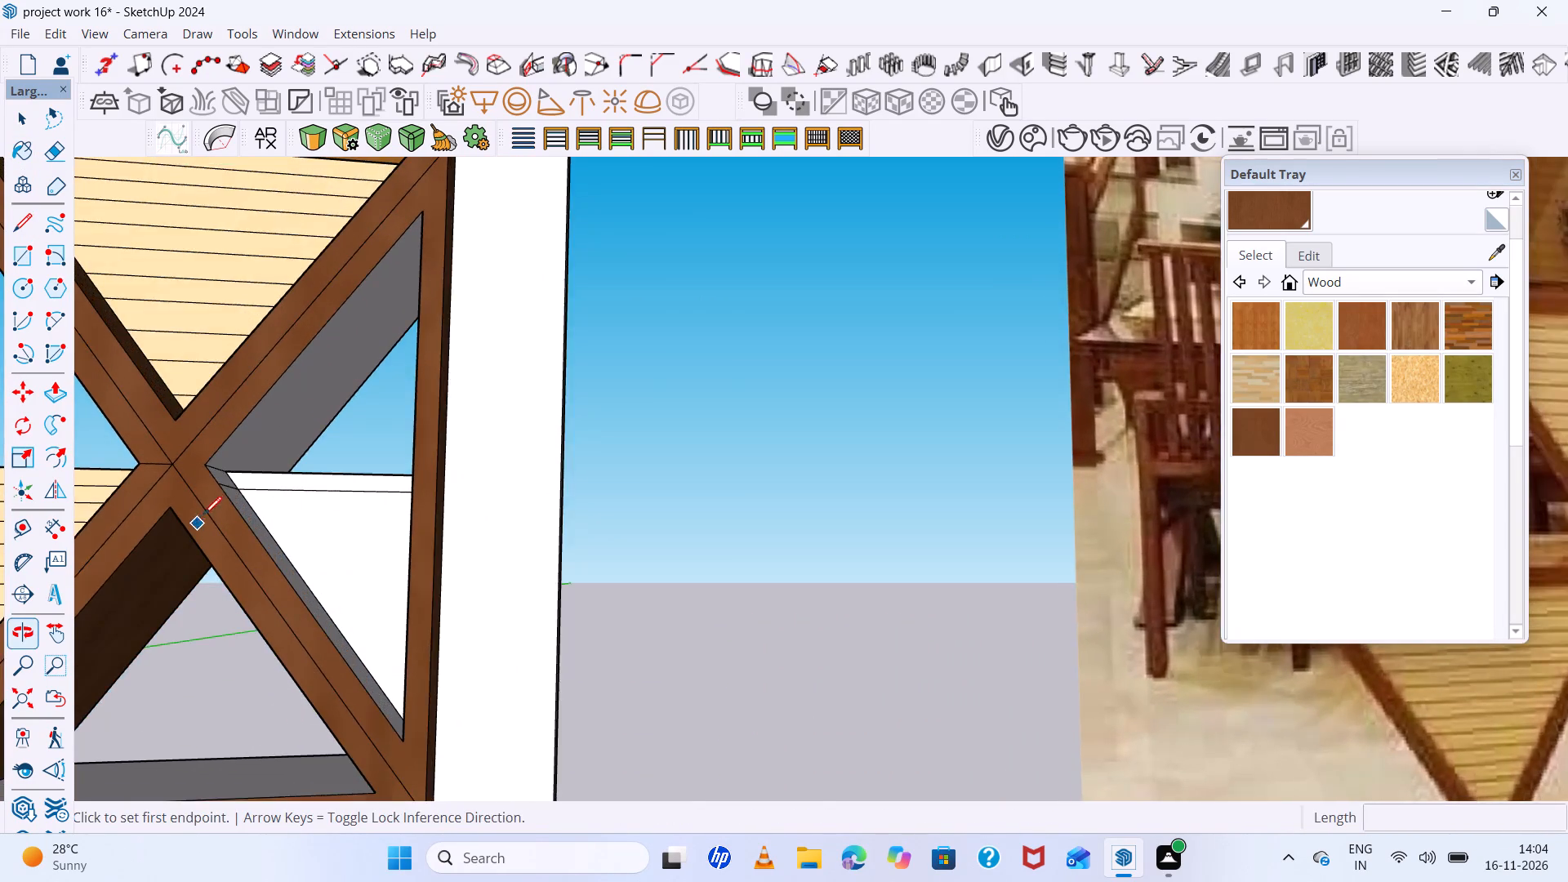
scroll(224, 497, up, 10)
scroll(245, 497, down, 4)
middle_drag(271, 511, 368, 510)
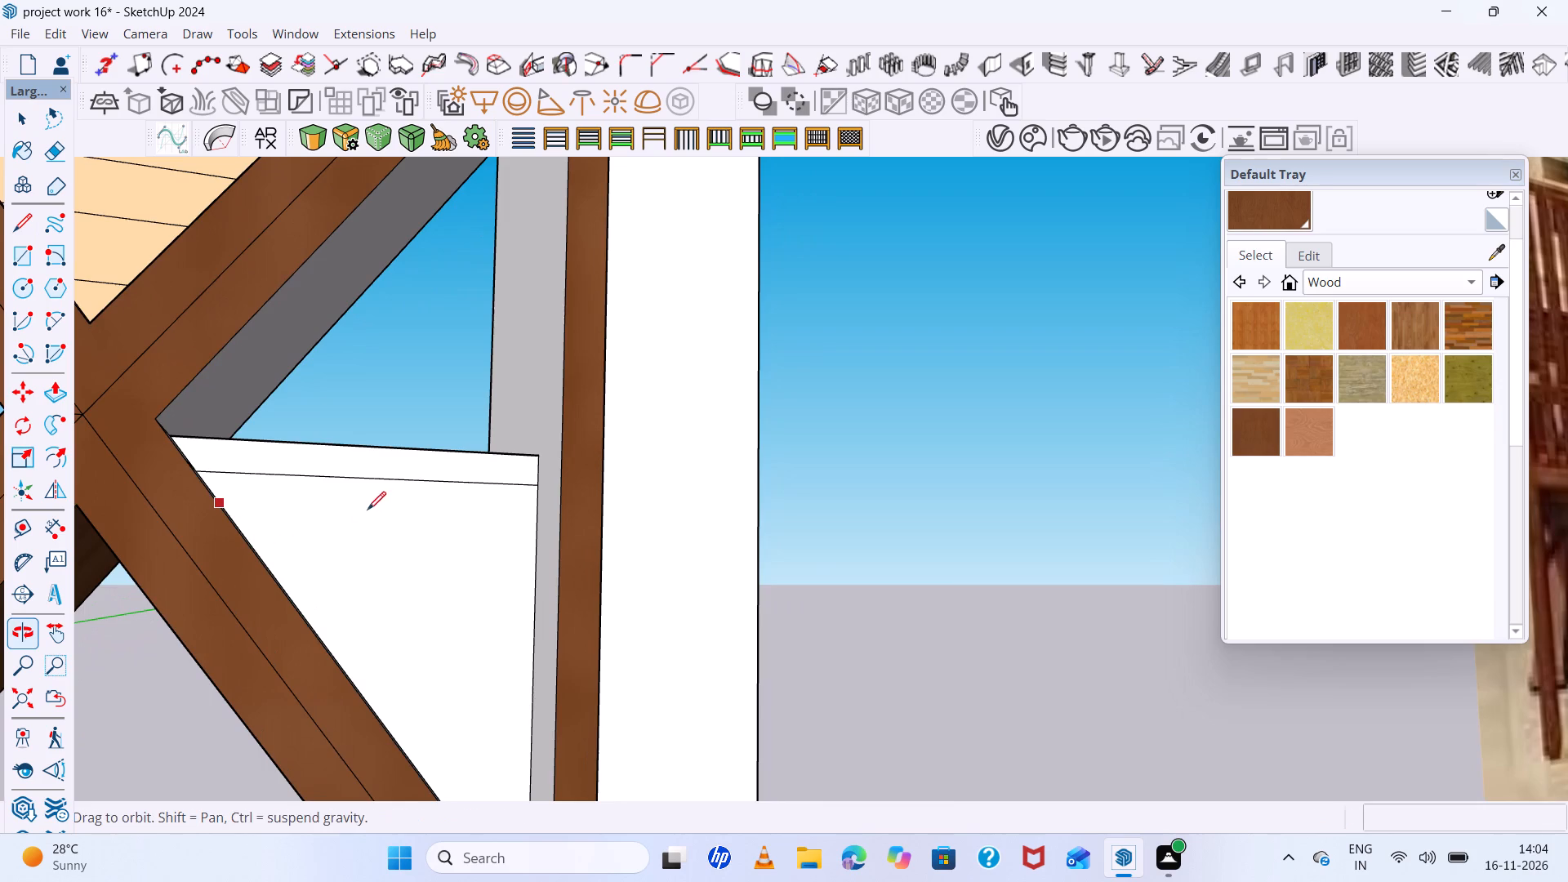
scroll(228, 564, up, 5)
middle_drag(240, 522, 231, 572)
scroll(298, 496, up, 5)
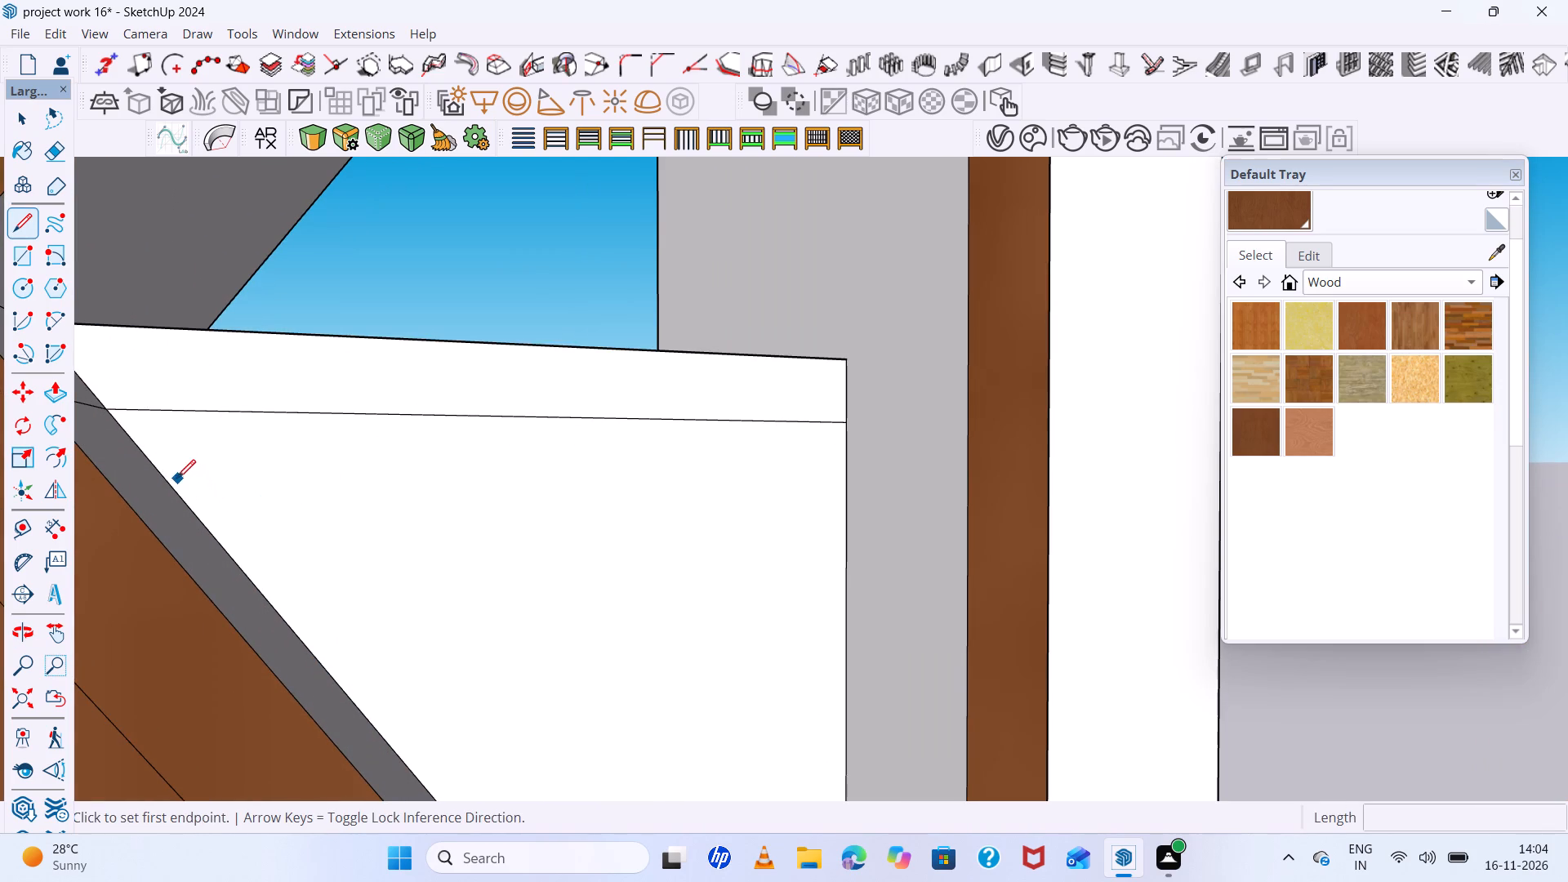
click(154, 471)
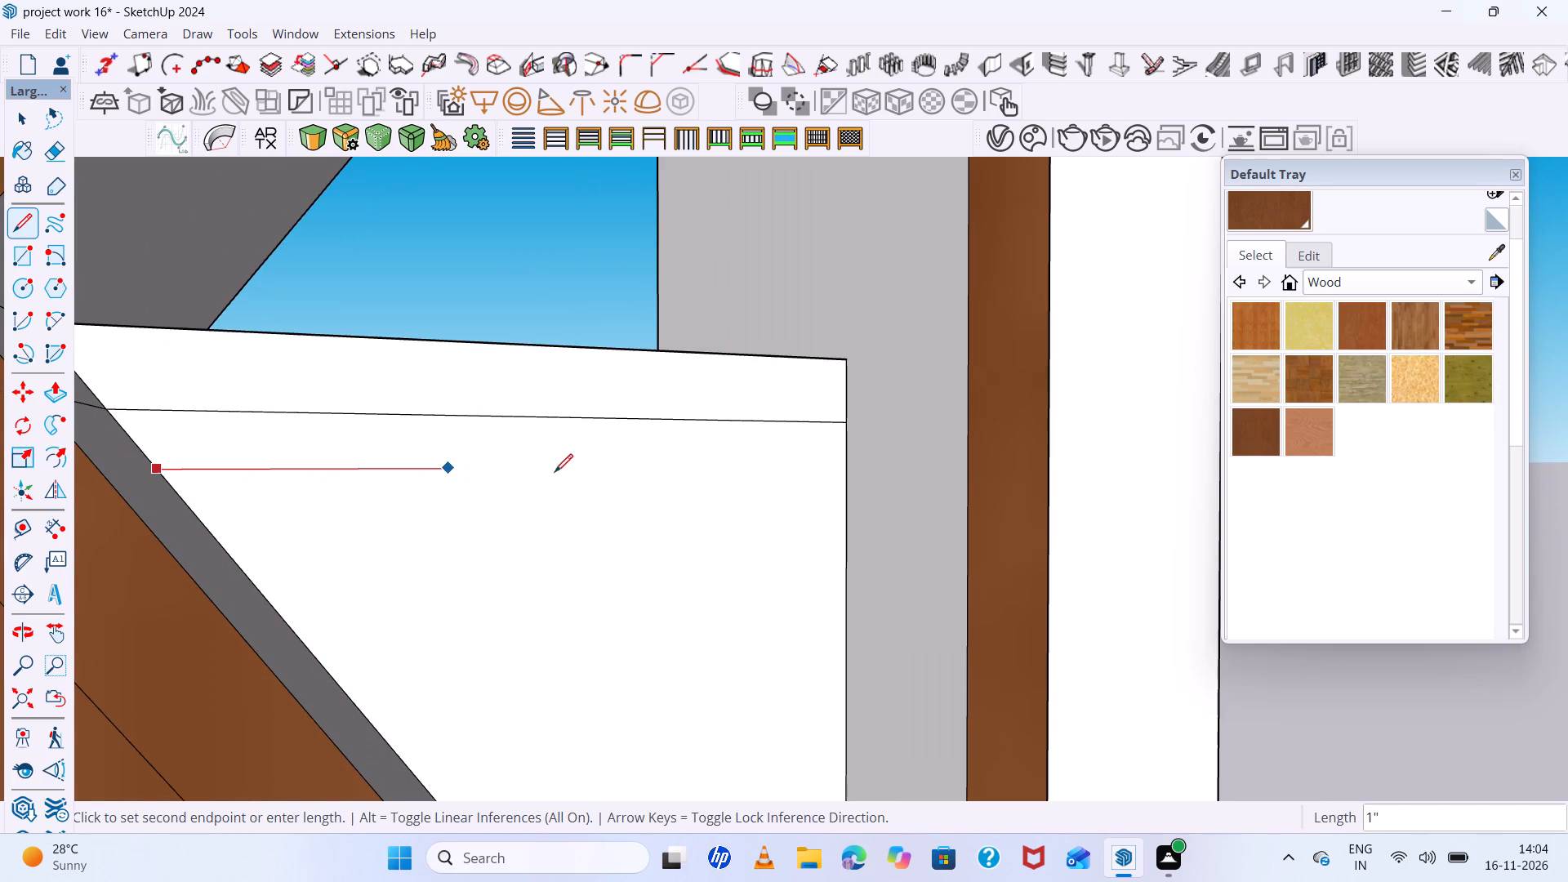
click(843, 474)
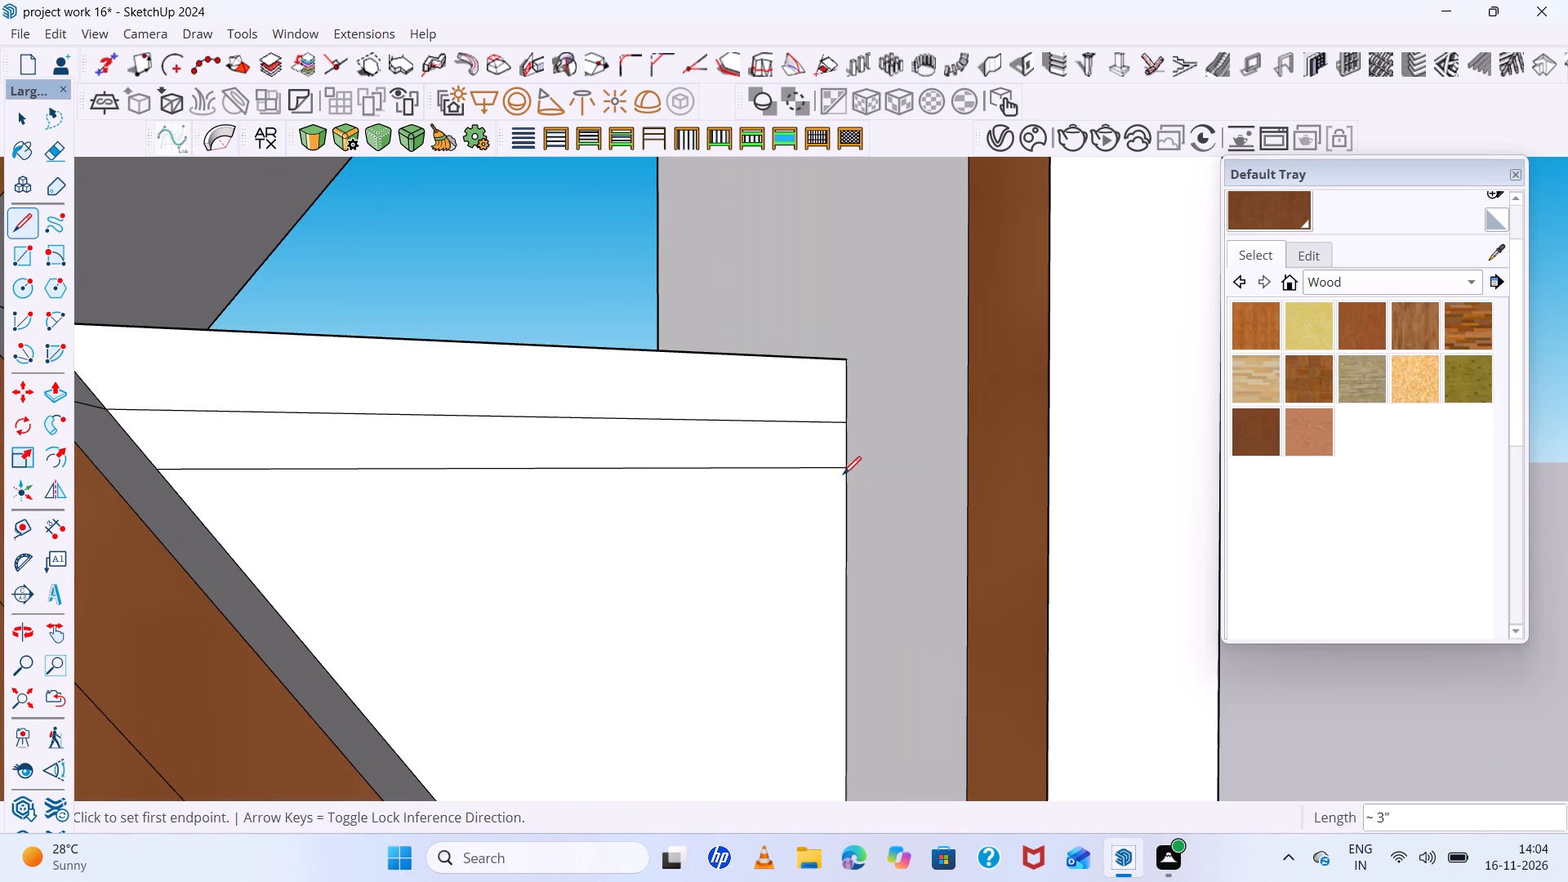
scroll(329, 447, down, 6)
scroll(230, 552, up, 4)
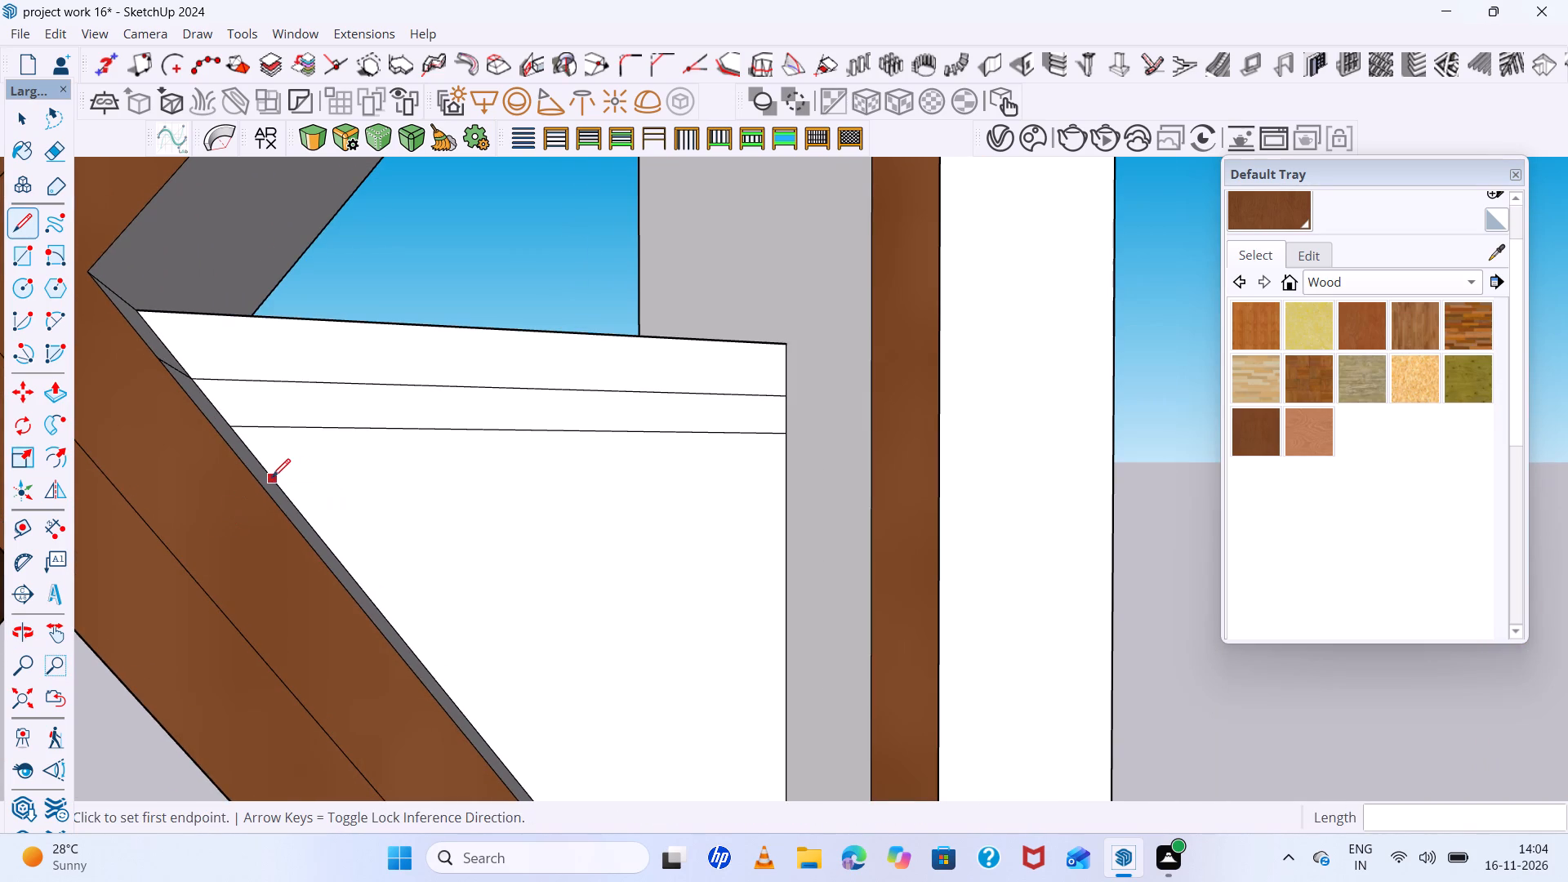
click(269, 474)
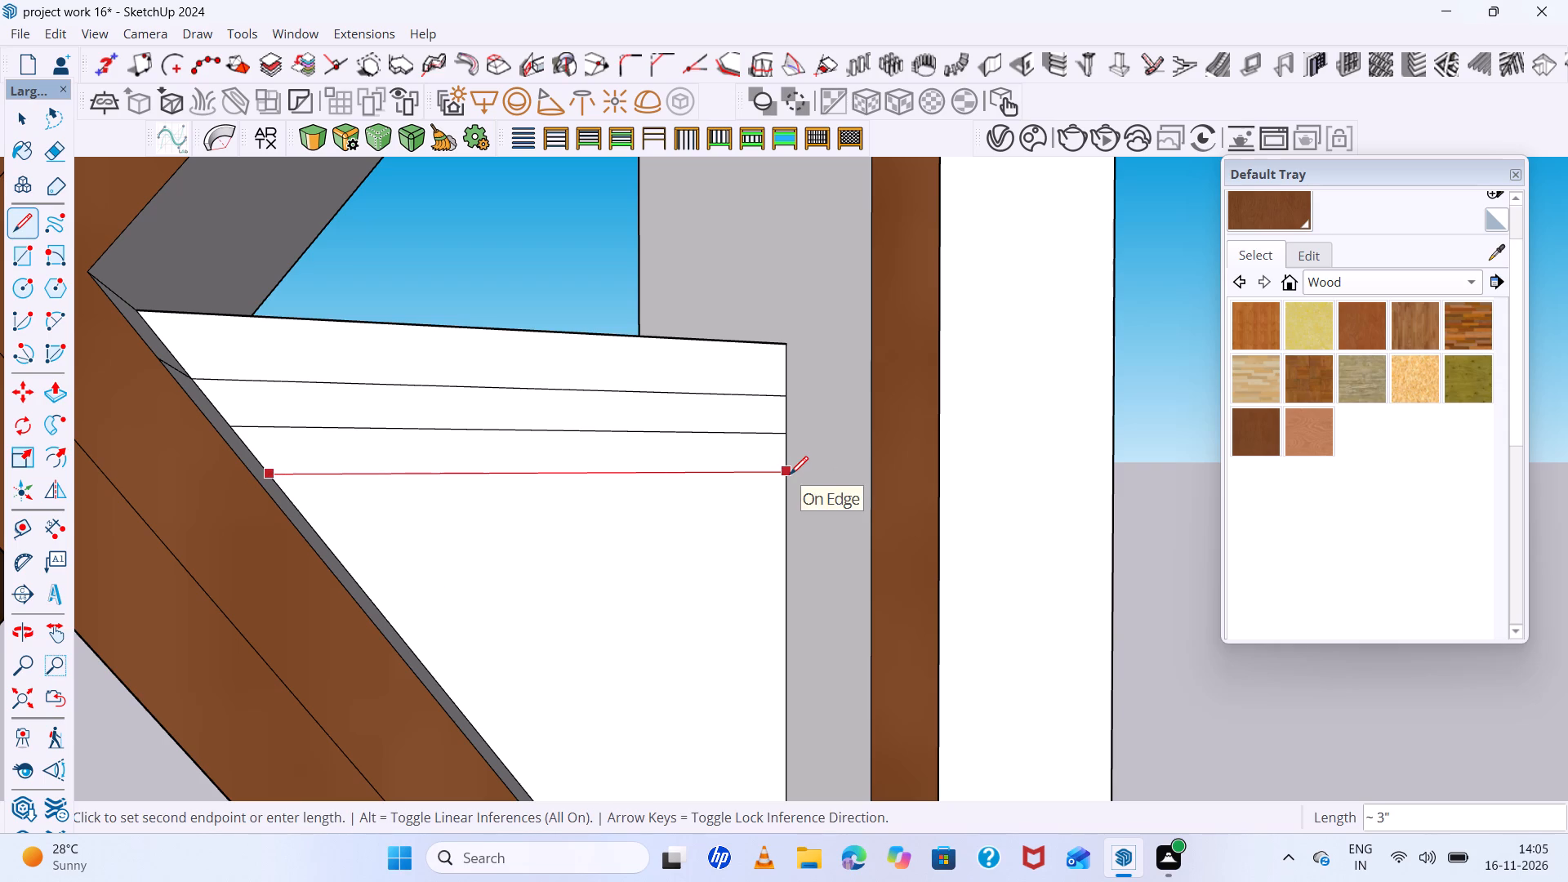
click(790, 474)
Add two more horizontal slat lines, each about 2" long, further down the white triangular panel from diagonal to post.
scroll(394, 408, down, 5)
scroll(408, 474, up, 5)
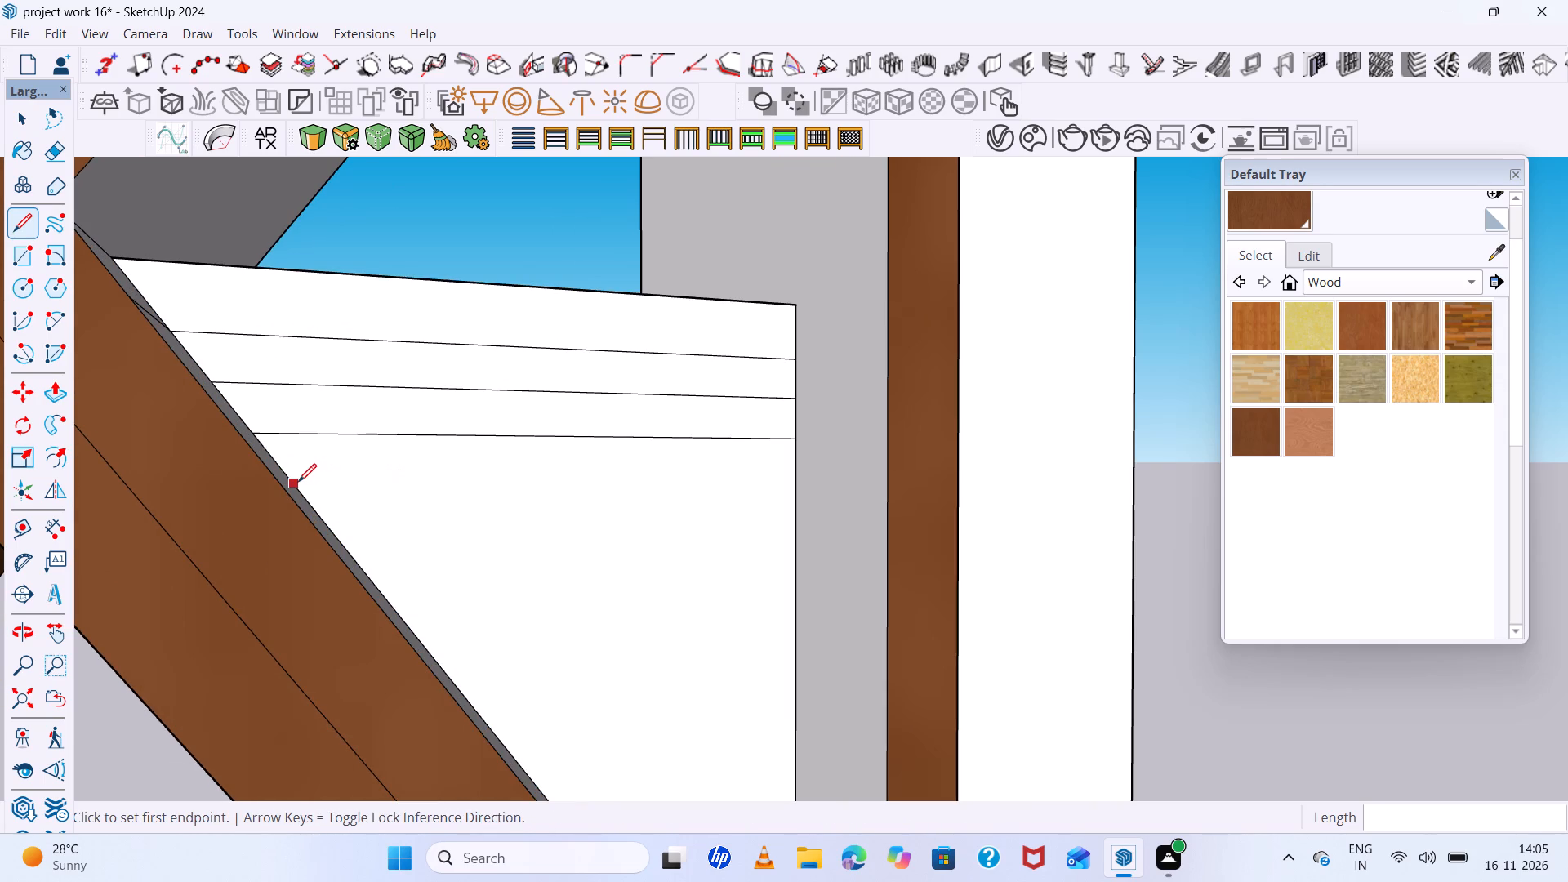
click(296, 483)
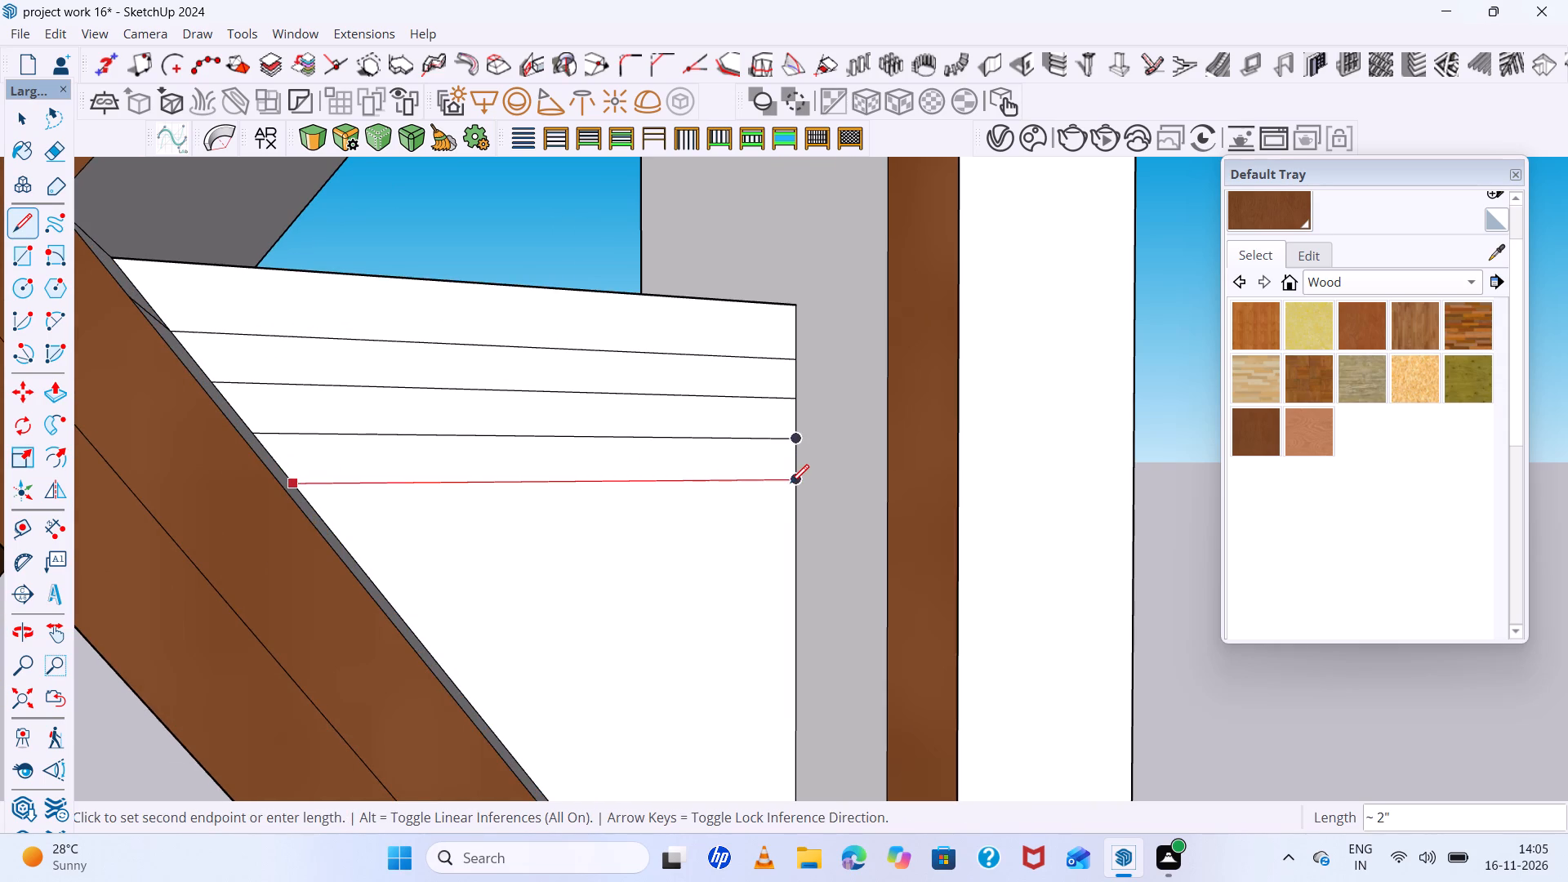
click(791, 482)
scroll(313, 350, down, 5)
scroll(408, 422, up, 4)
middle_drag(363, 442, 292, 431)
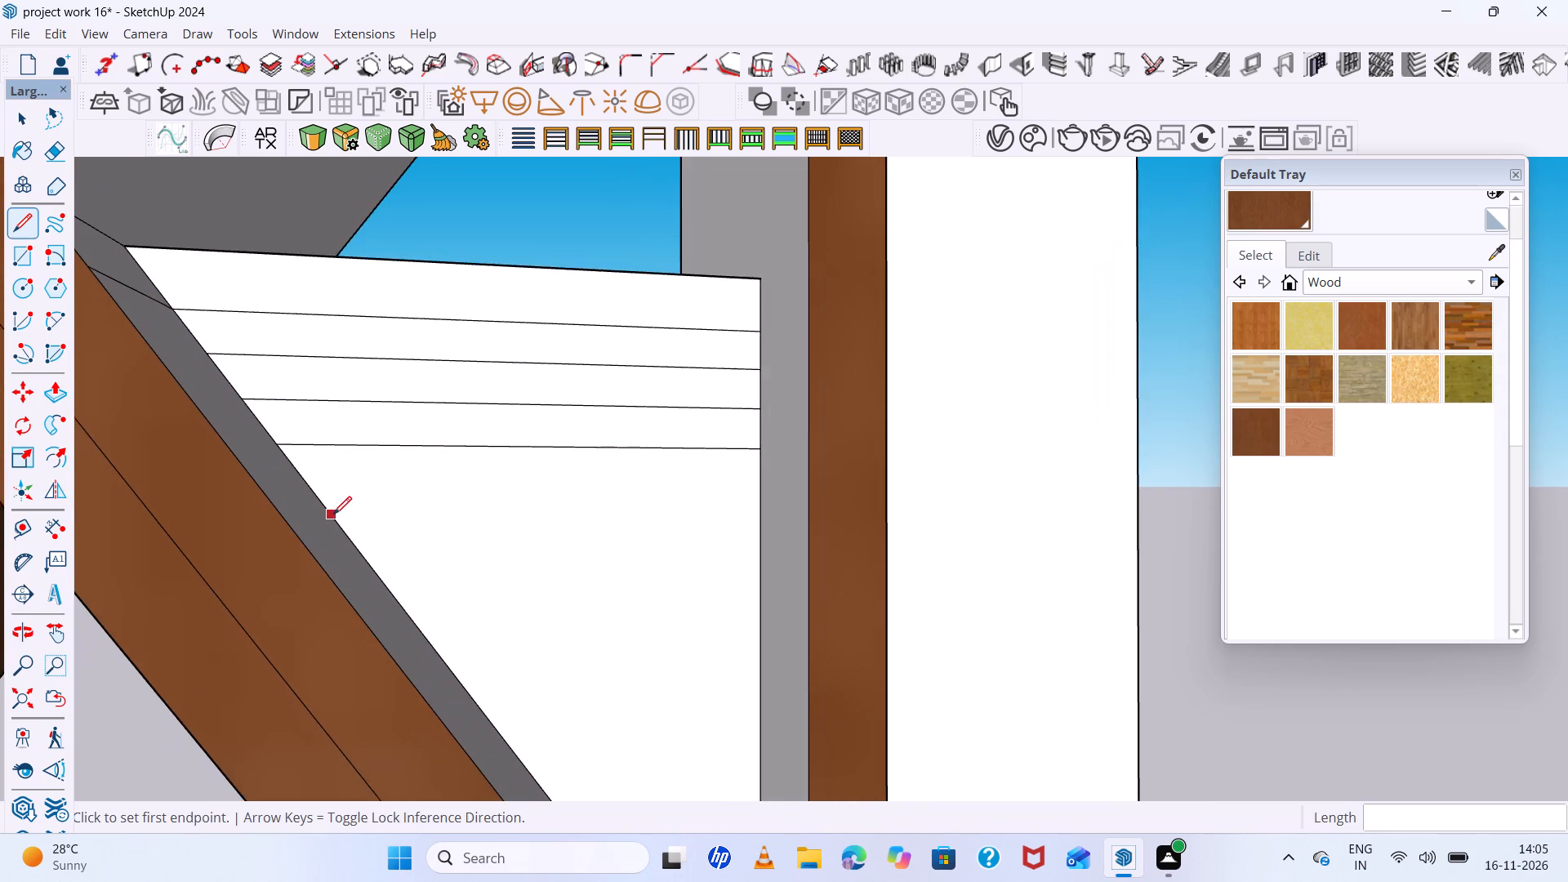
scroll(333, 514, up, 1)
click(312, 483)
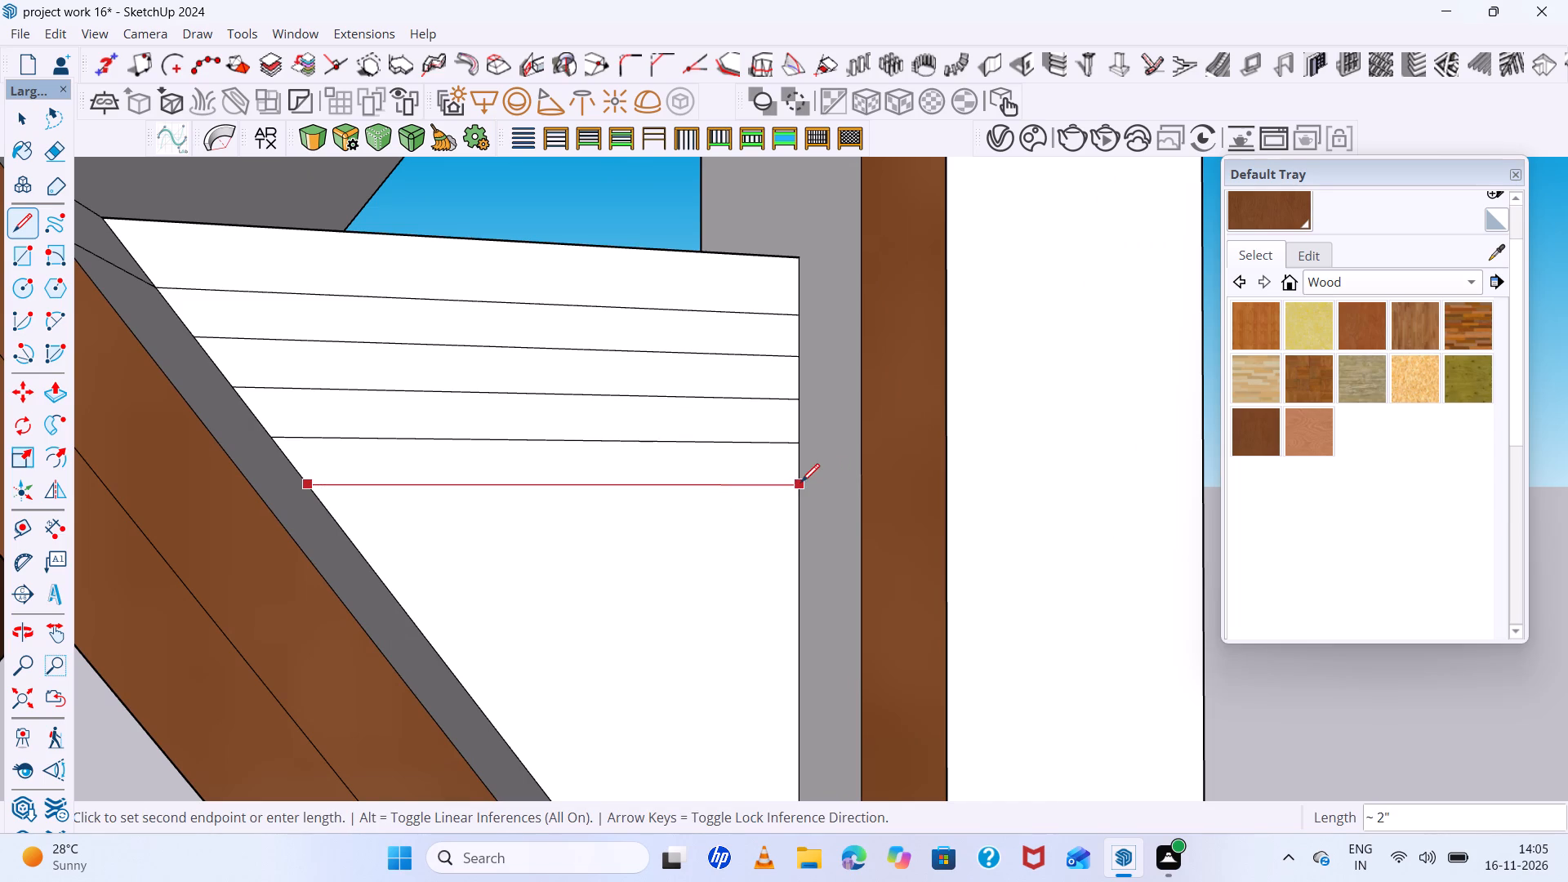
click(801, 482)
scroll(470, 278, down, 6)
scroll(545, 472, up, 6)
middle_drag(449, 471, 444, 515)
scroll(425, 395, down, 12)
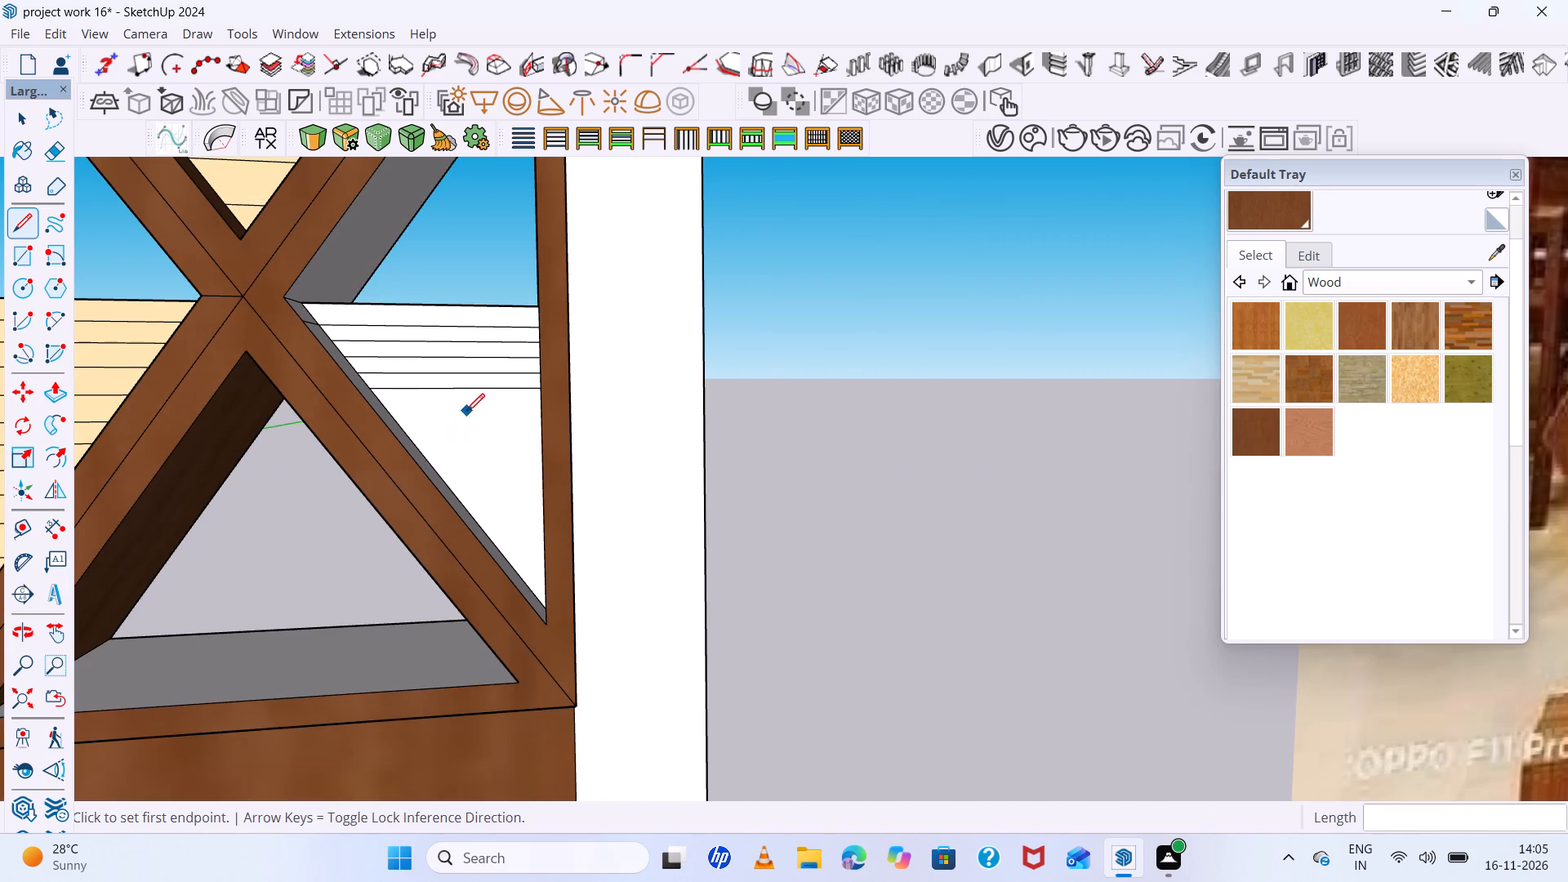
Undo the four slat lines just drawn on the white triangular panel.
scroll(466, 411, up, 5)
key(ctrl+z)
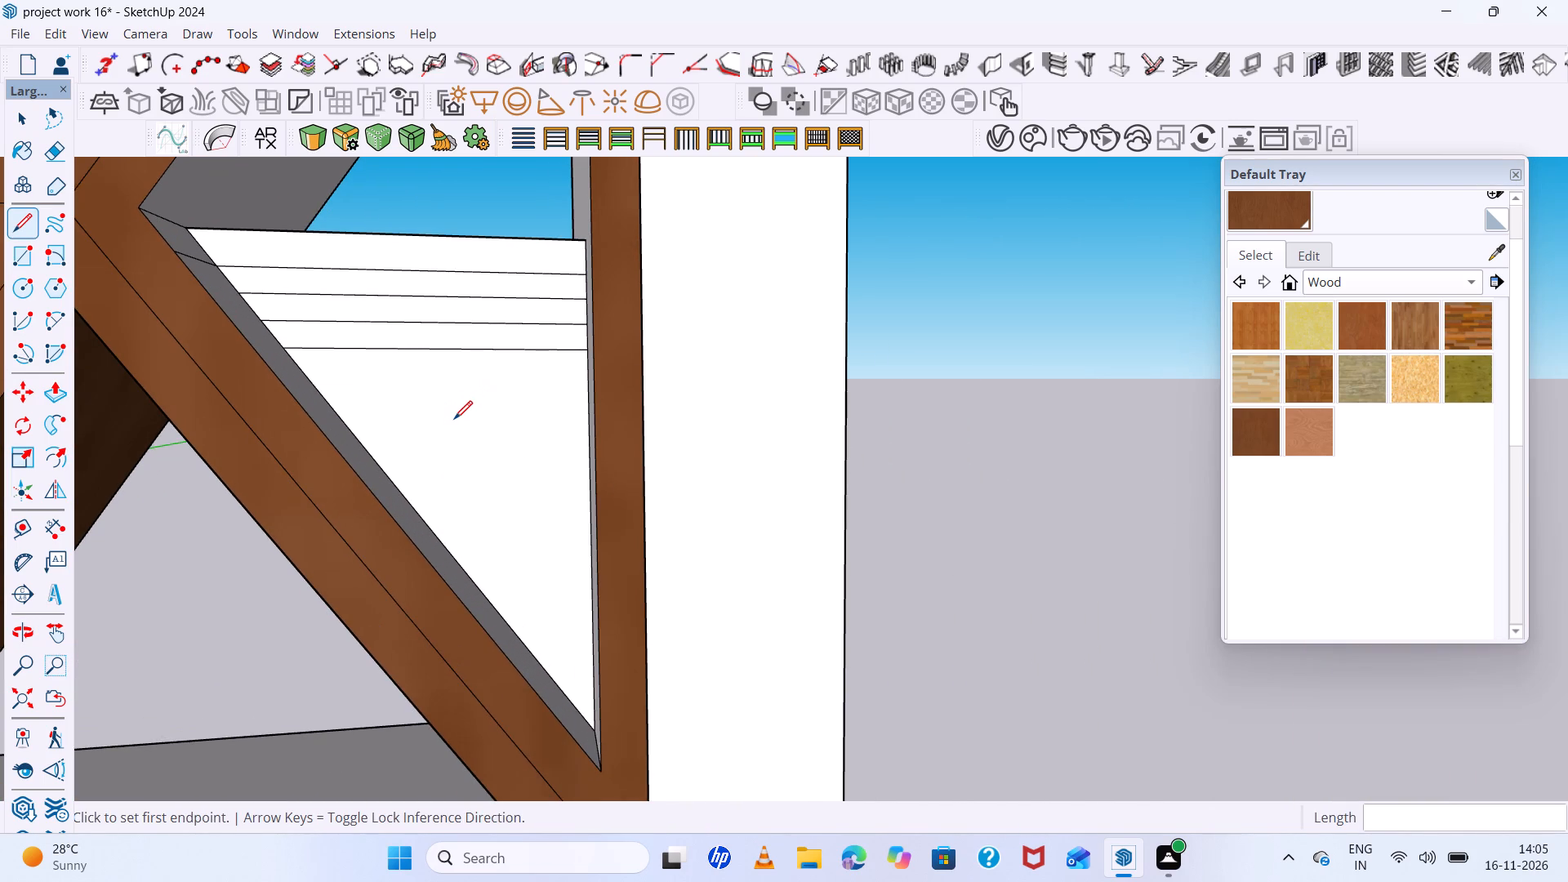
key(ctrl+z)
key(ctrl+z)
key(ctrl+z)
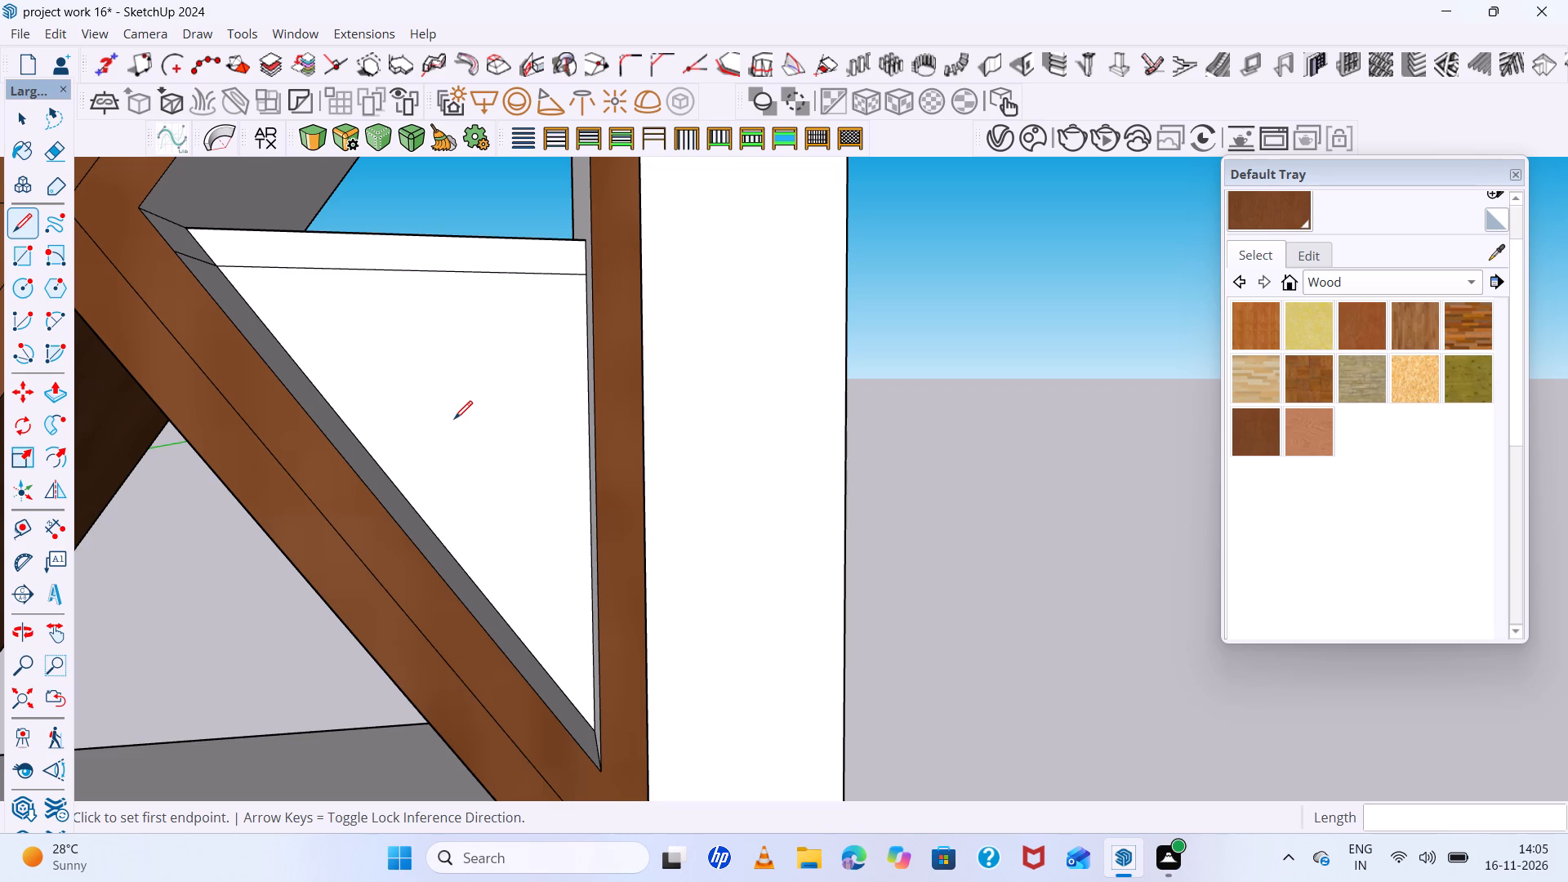
Draw a horizontal slat line about 3" long just below the white triangular panel's top band, from the diagonal edge to the post.
click(236, 301)
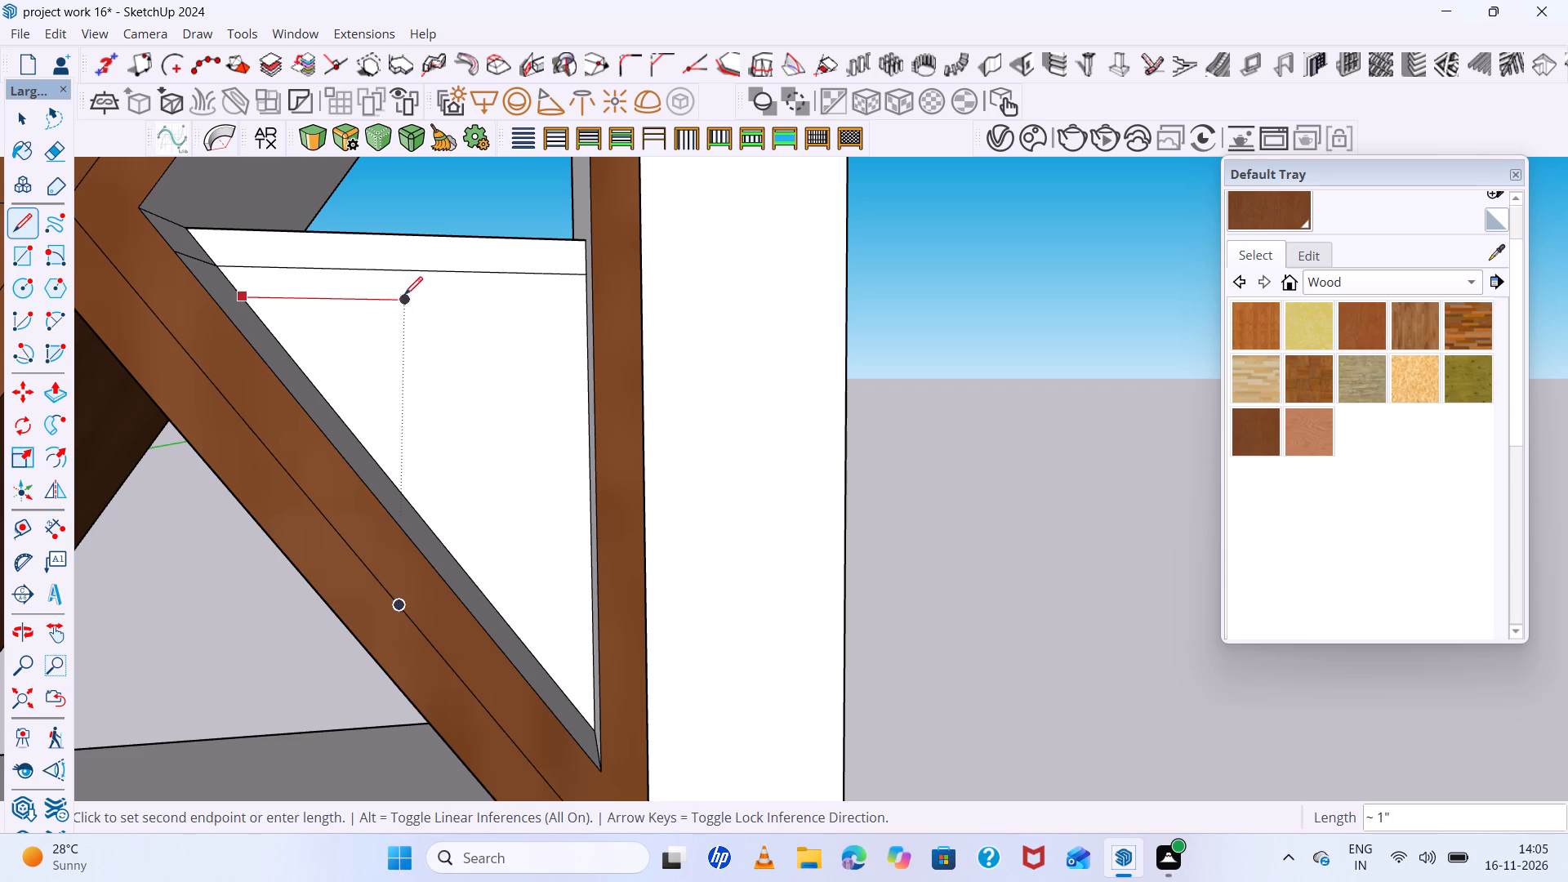
scroll(570, 310, up, 5)
scroll(571, 309, down, 1)
middle_drag(571, 309, 670, 317)
scroll(662, 314, up, 4)
click(608, 290)
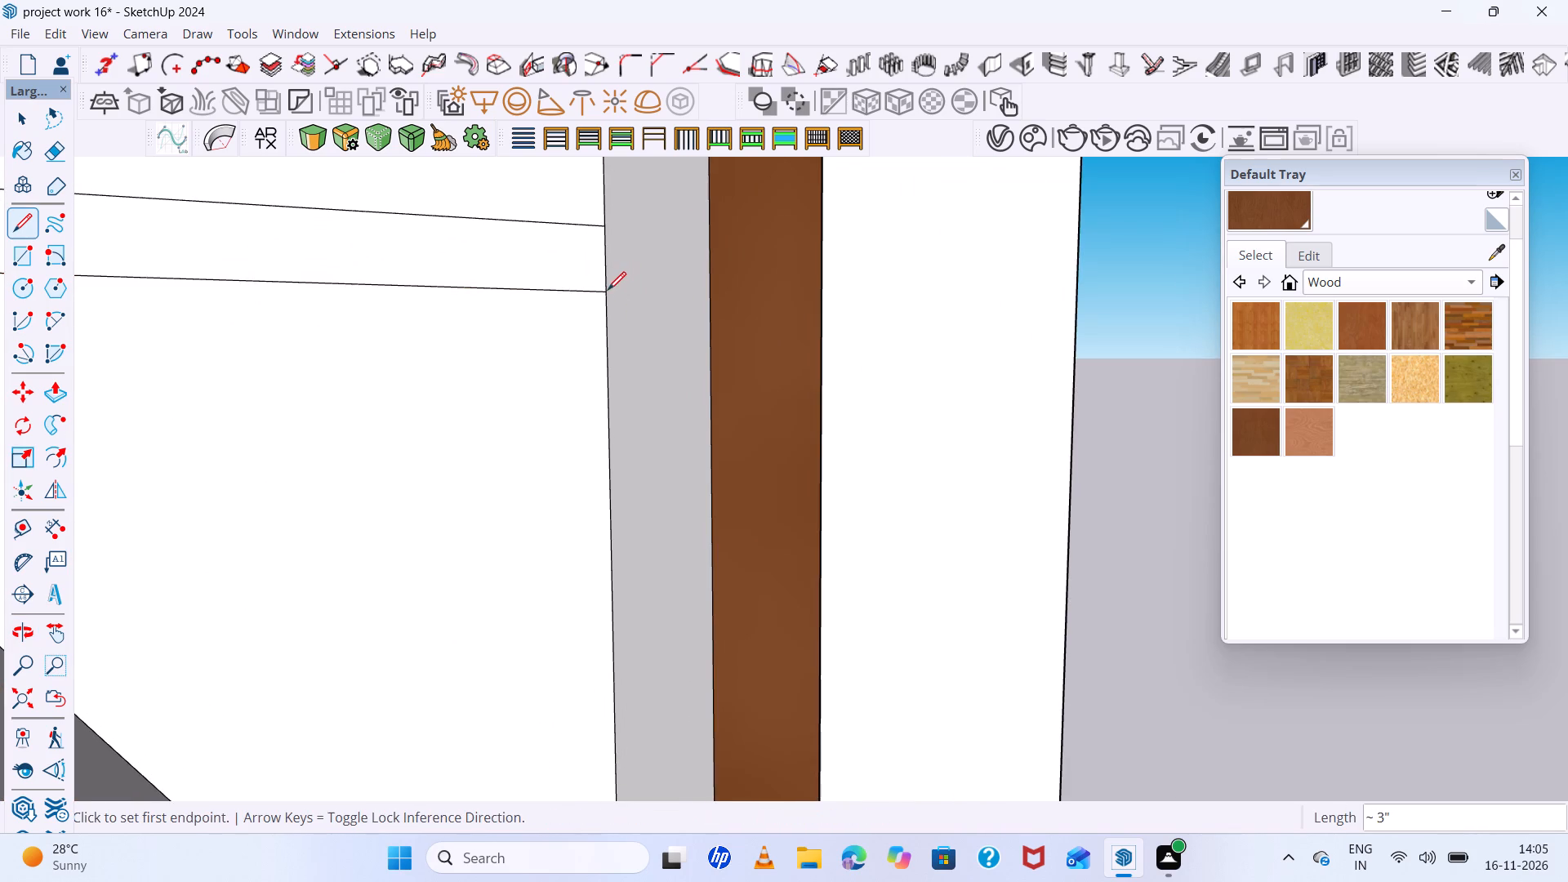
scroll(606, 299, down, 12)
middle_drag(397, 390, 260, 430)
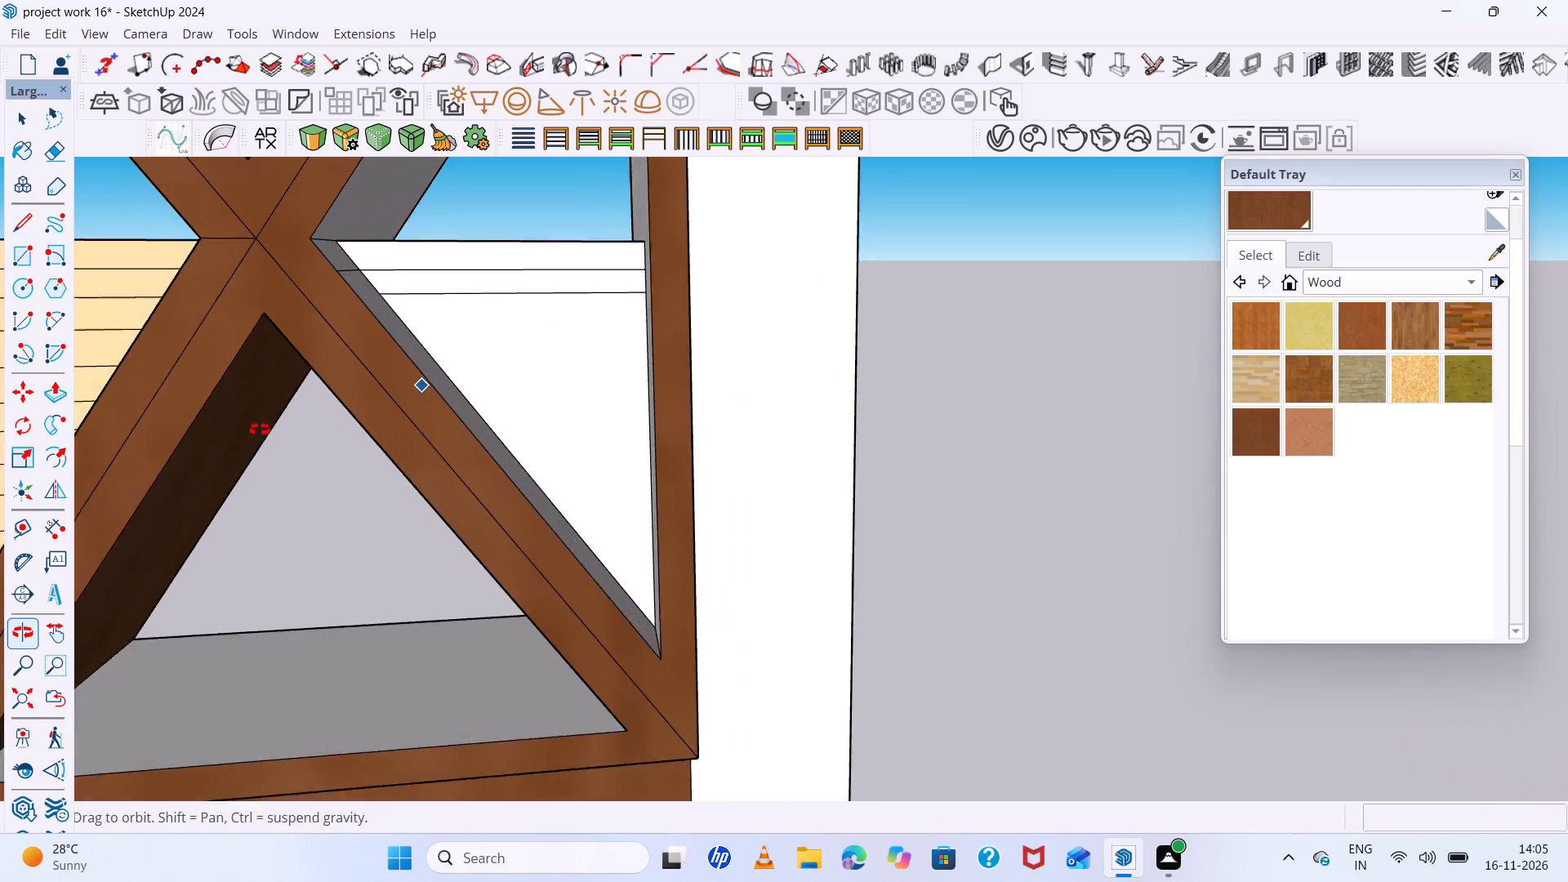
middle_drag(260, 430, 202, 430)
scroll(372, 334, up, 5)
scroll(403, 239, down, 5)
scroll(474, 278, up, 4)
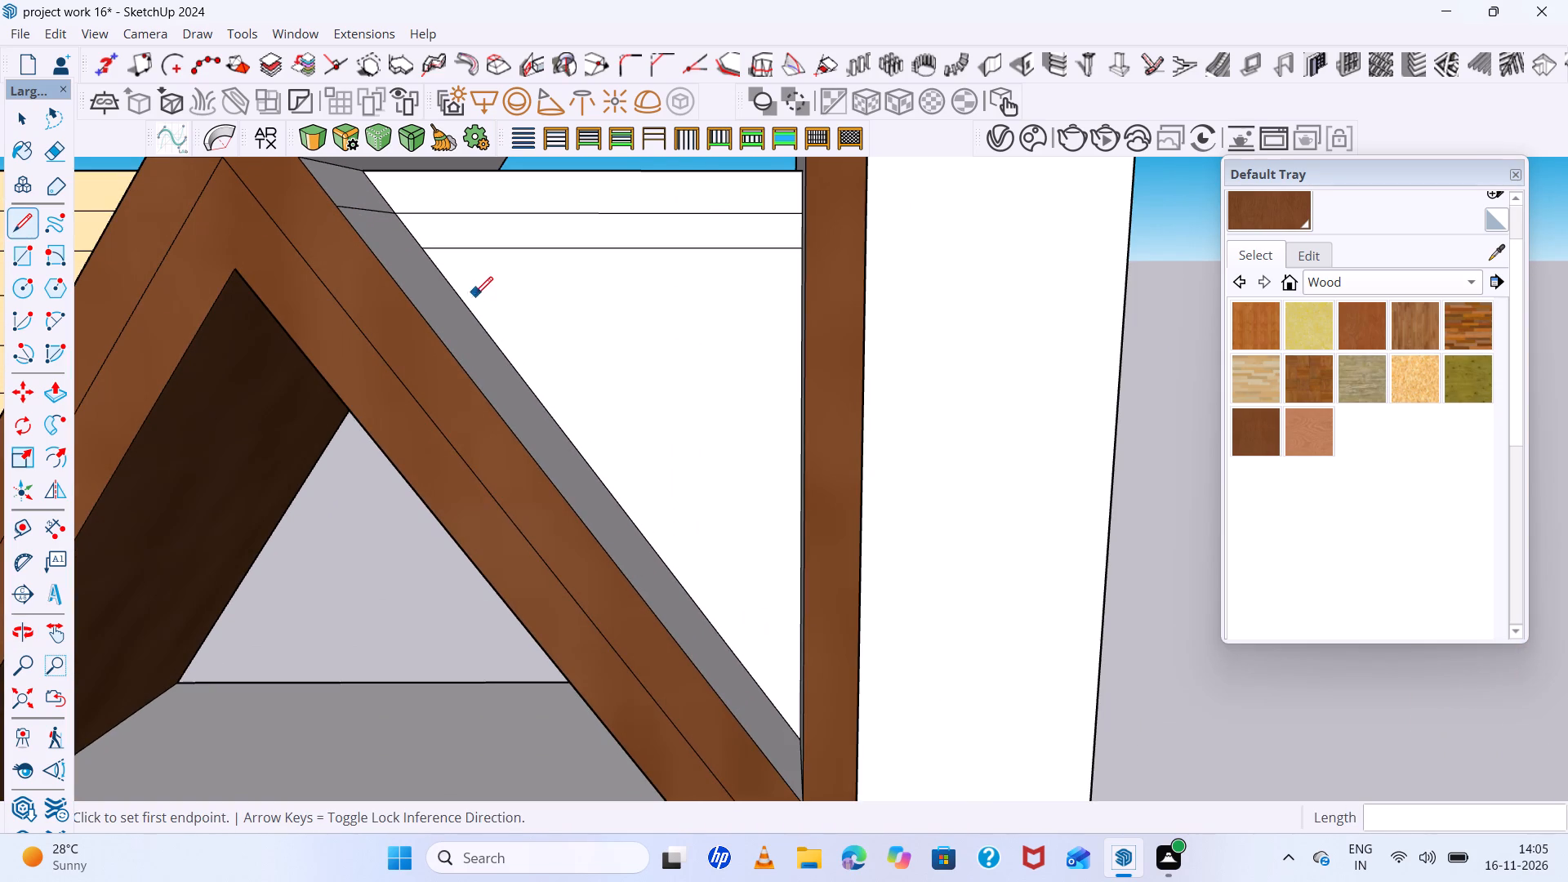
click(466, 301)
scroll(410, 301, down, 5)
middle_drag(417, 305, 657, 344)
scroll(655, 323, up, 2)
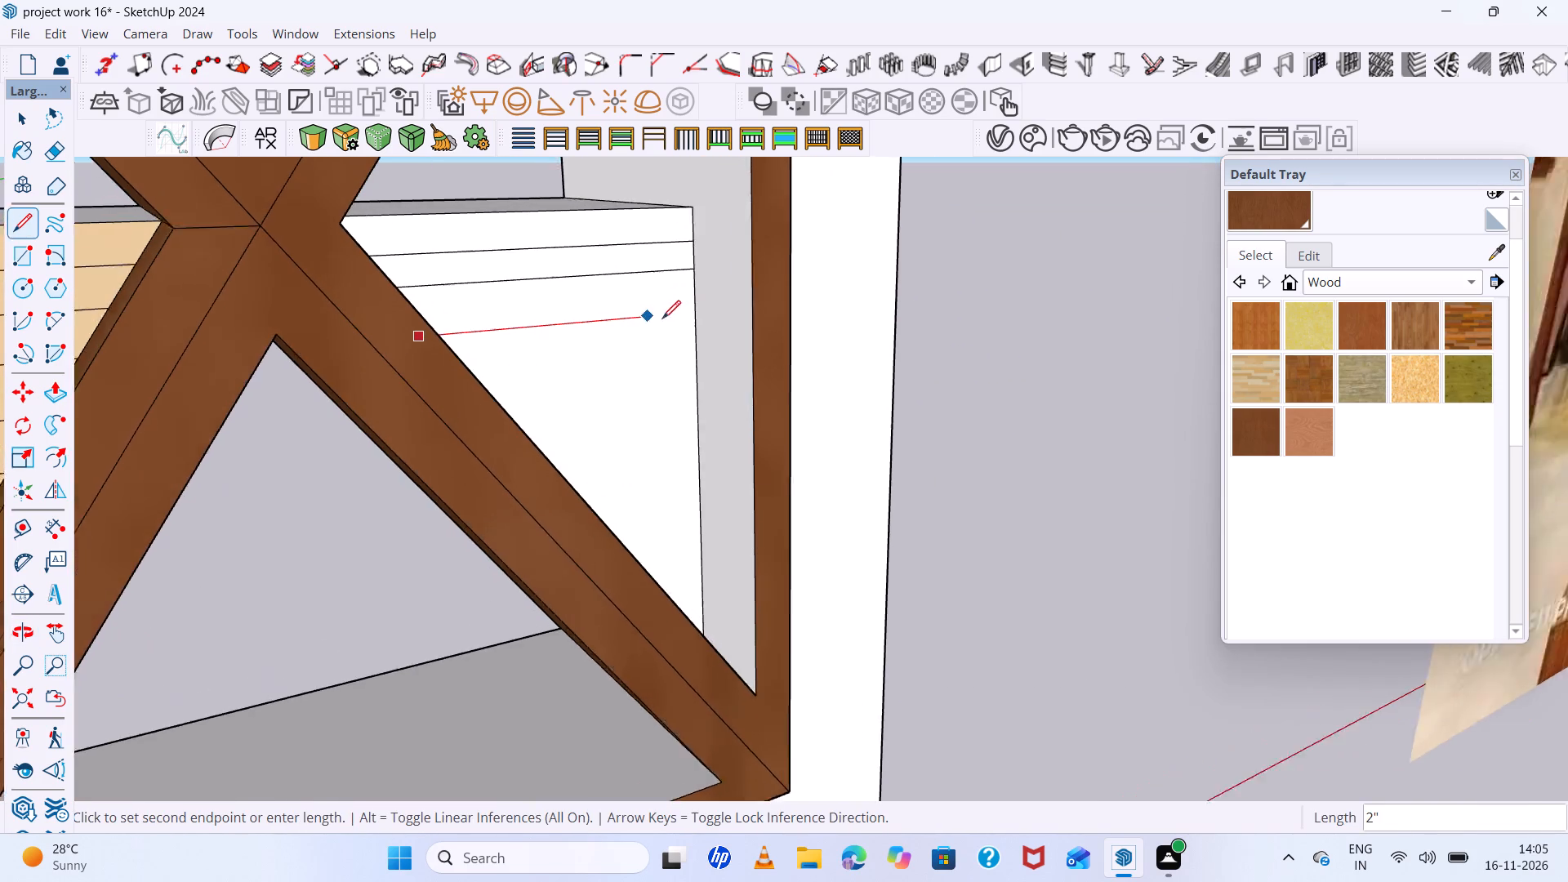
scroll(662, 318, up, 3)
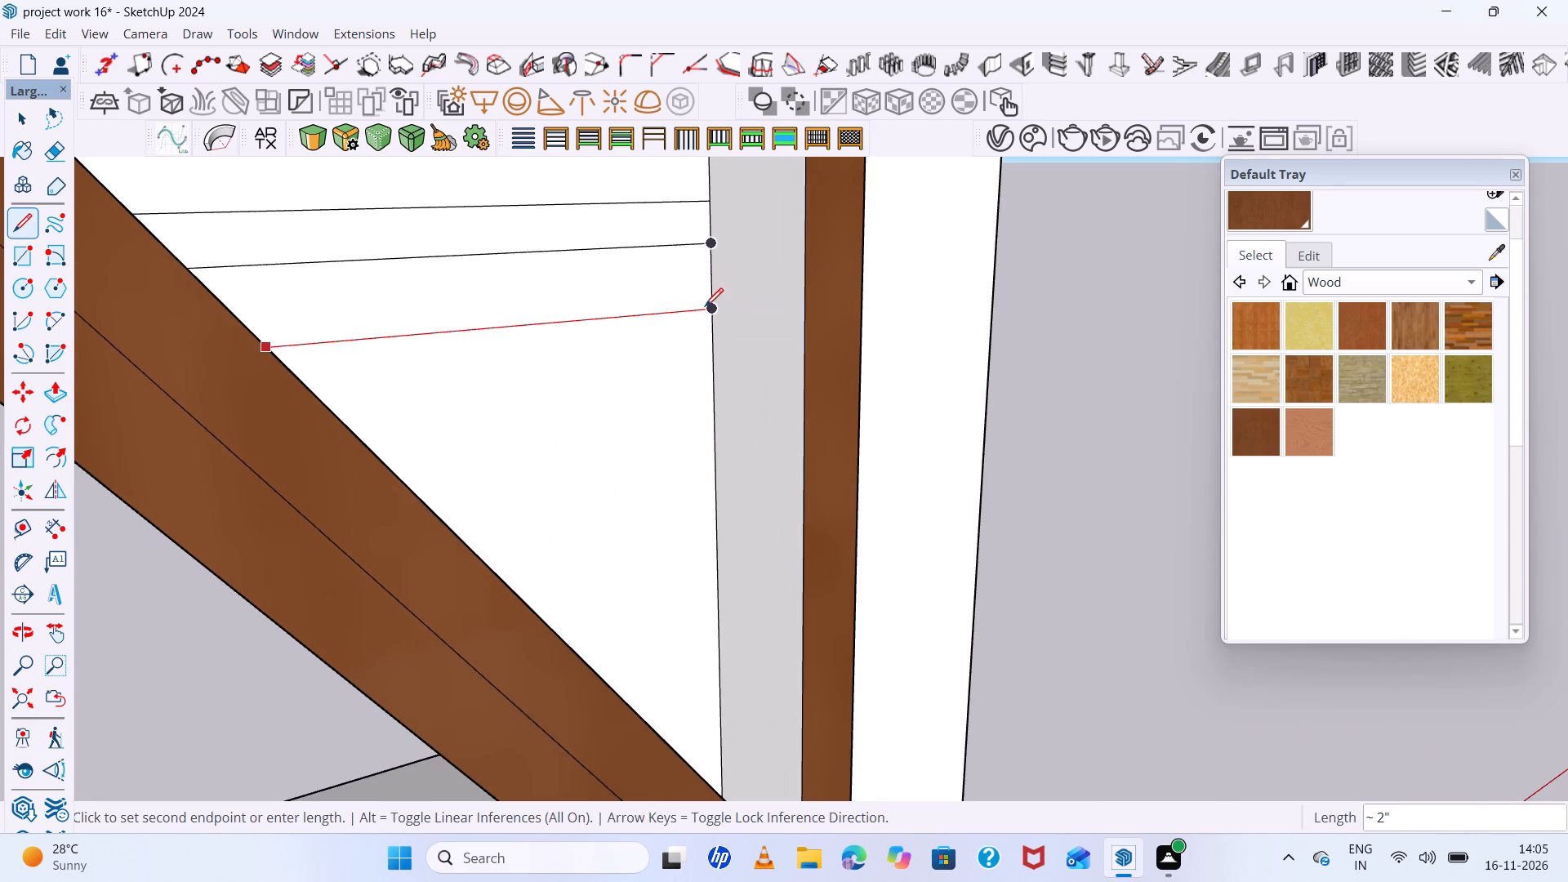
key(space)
Draw two horizontal slat lines, about 3" and 2" long, below the existing one on the white triangular panel, from diagonal to post.
scroll(604, 284, down, 3)
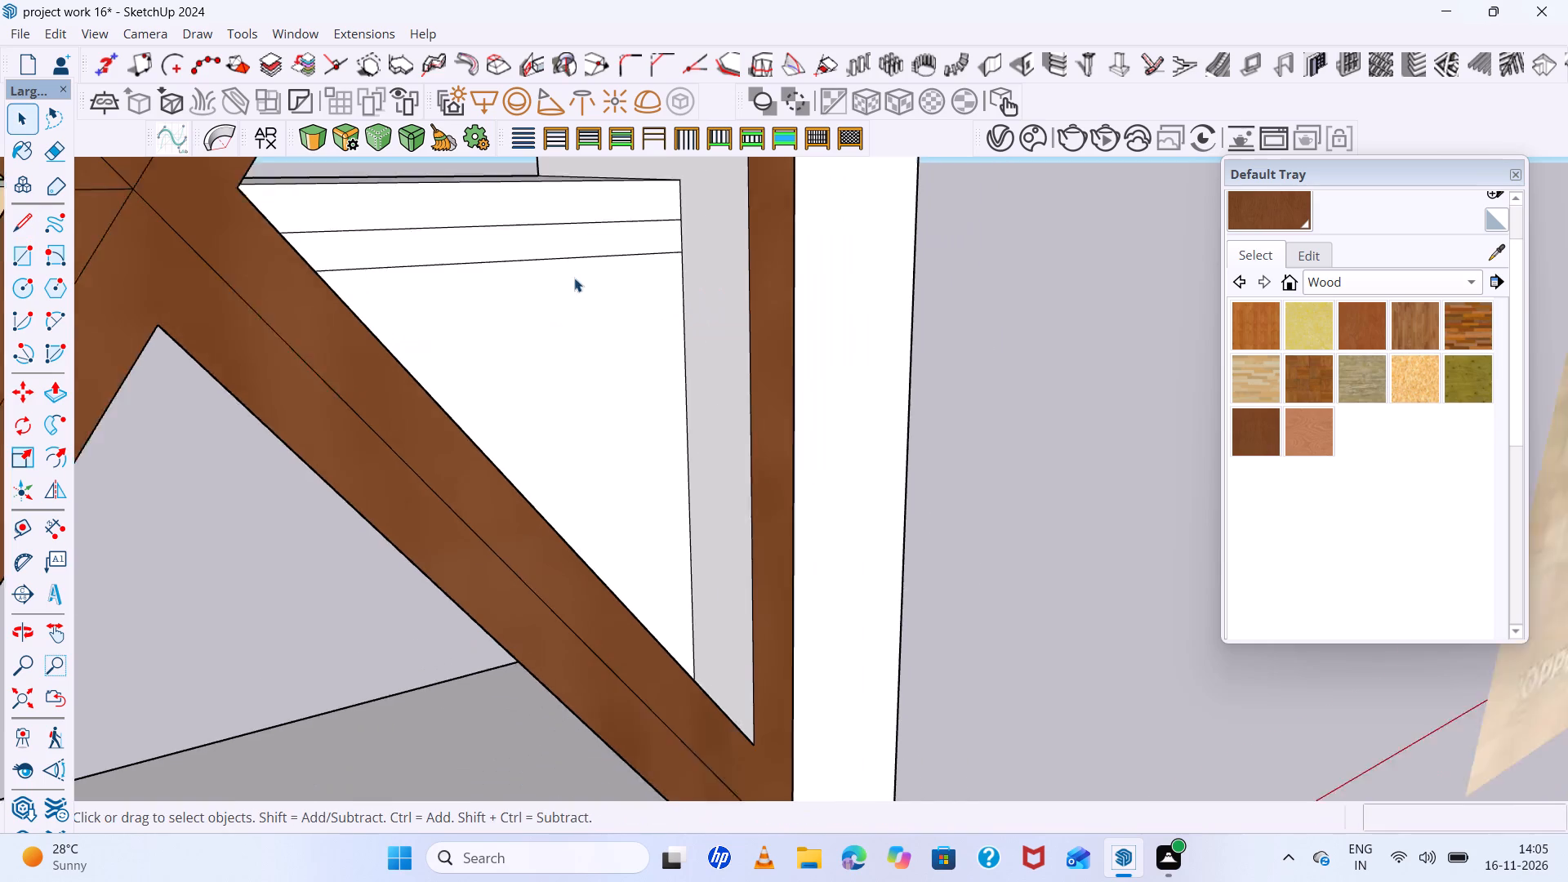
scroll(574, 278, down, 2)
middle_drag(574, 278, 483, 314)
scroll(483, 314, up, 1)
key(l)
scroll(385, 296, up, 3)
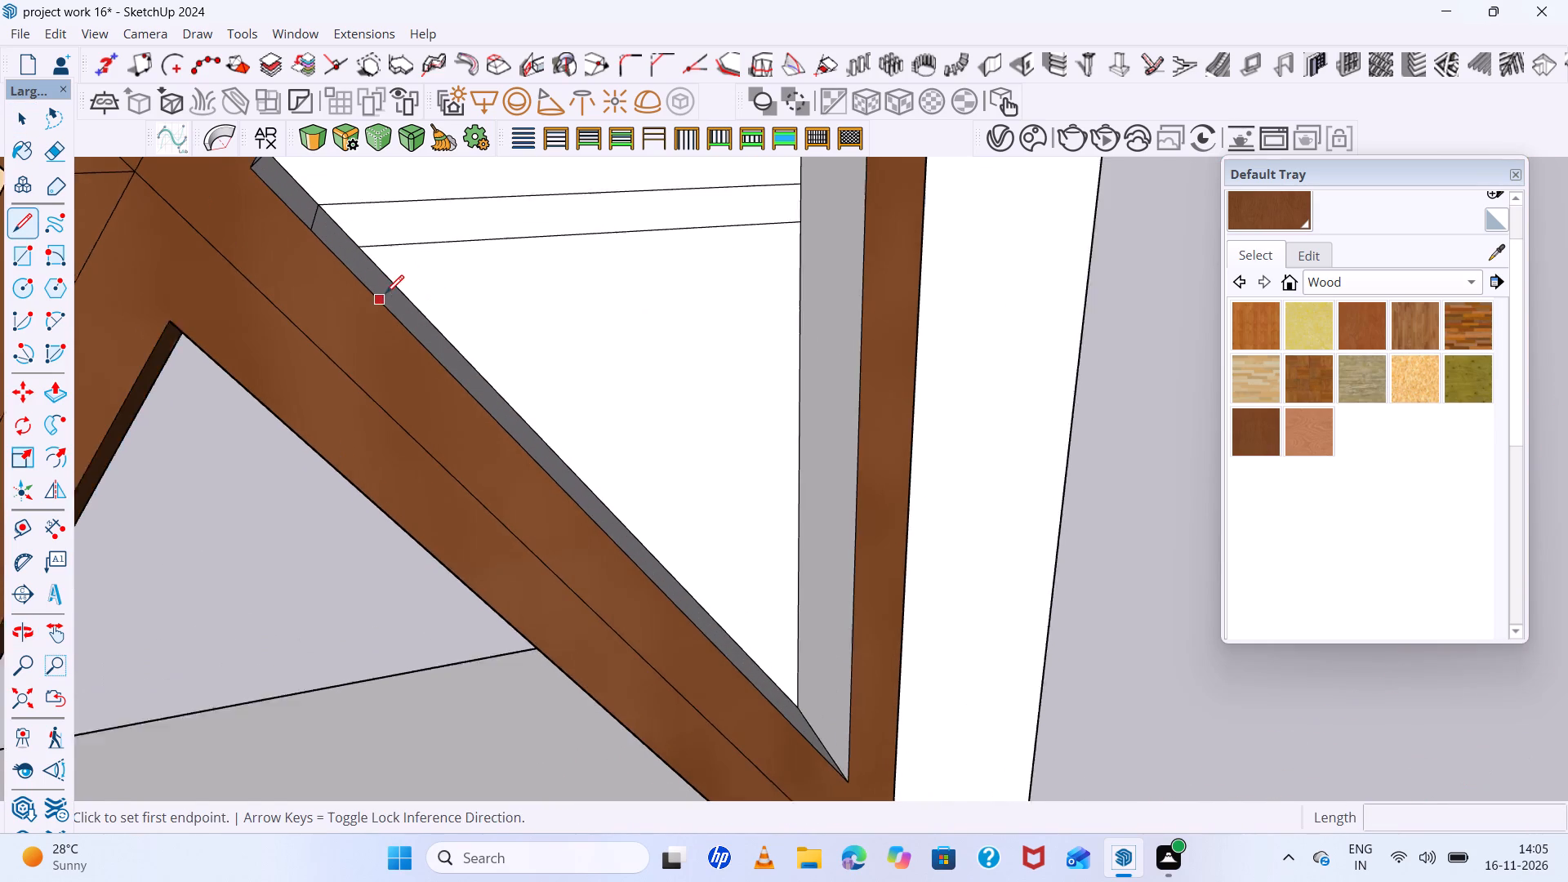
scroll(385, 293, up, 1)
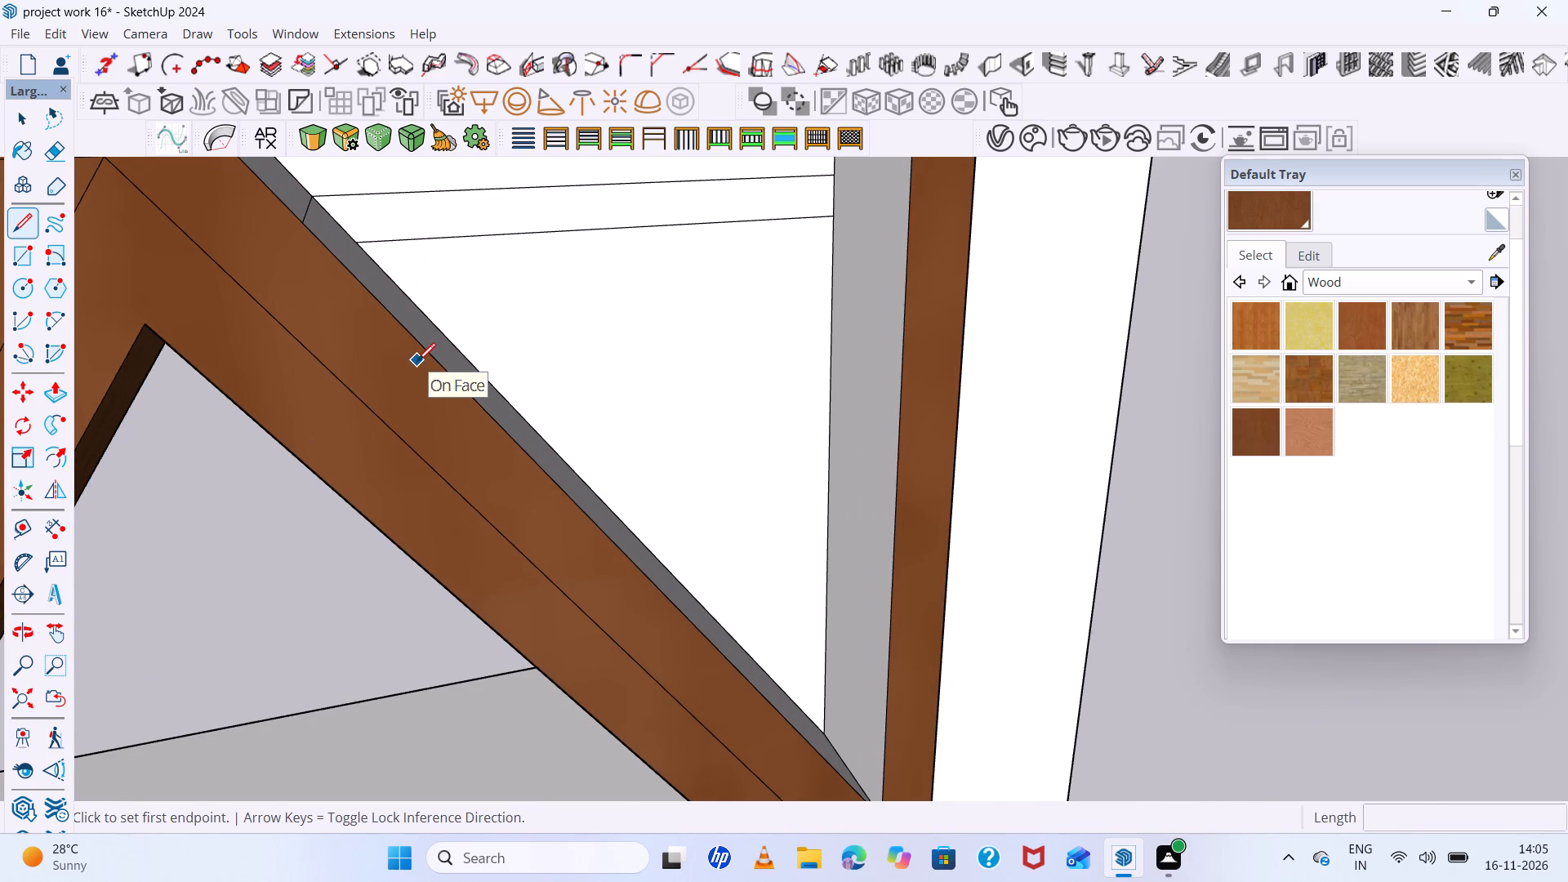
scroll(345, 254, down, 4)
middle_drag(541, 408, 425, 287)
scroll(476, 301, up, 5)
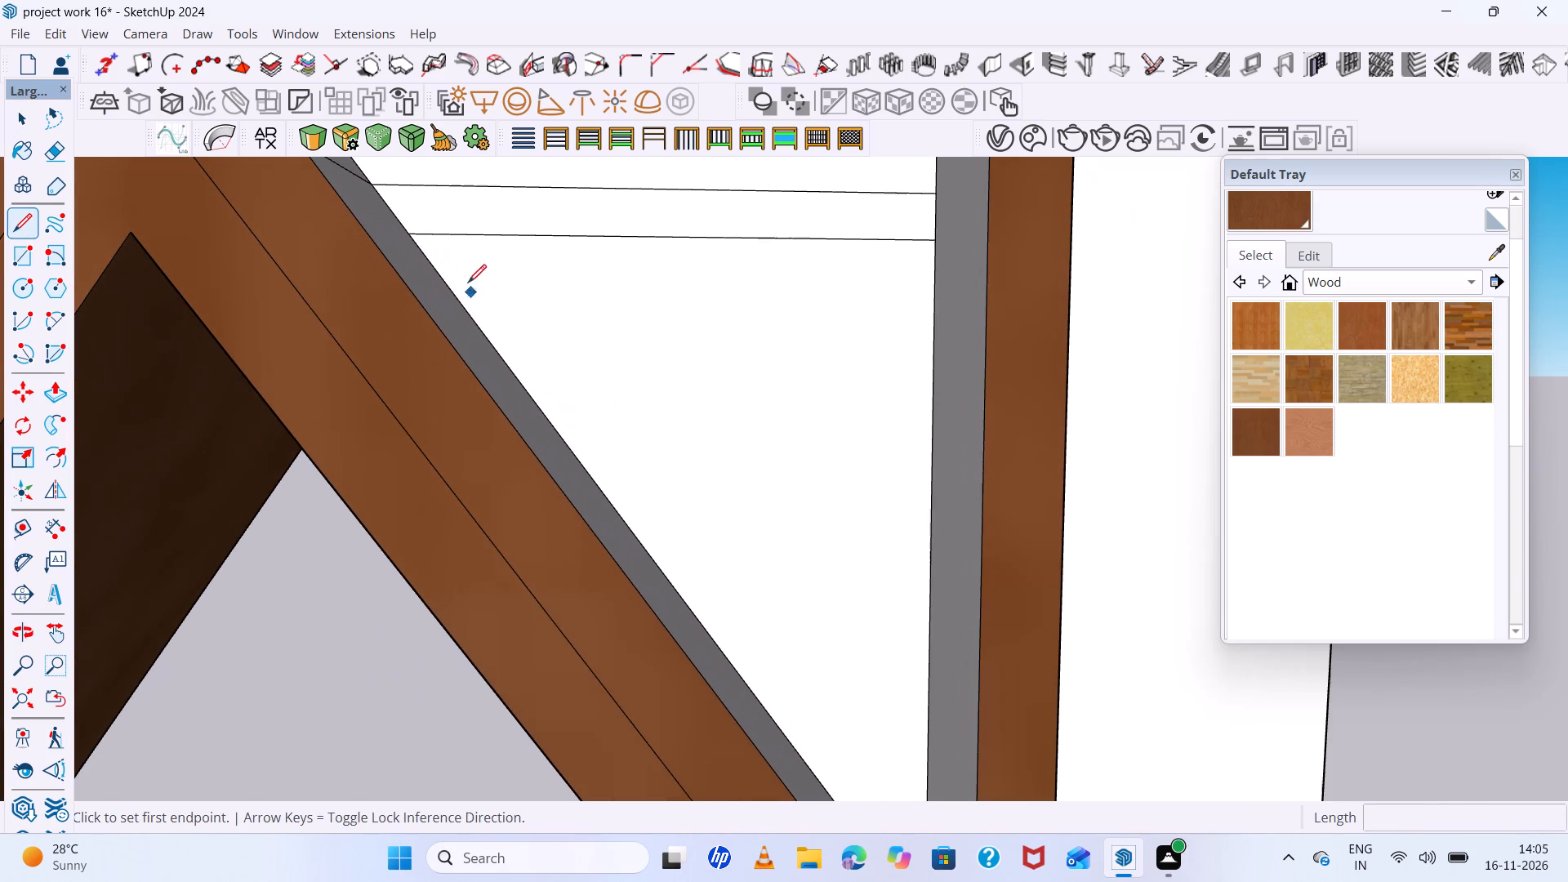
click(458, 303)
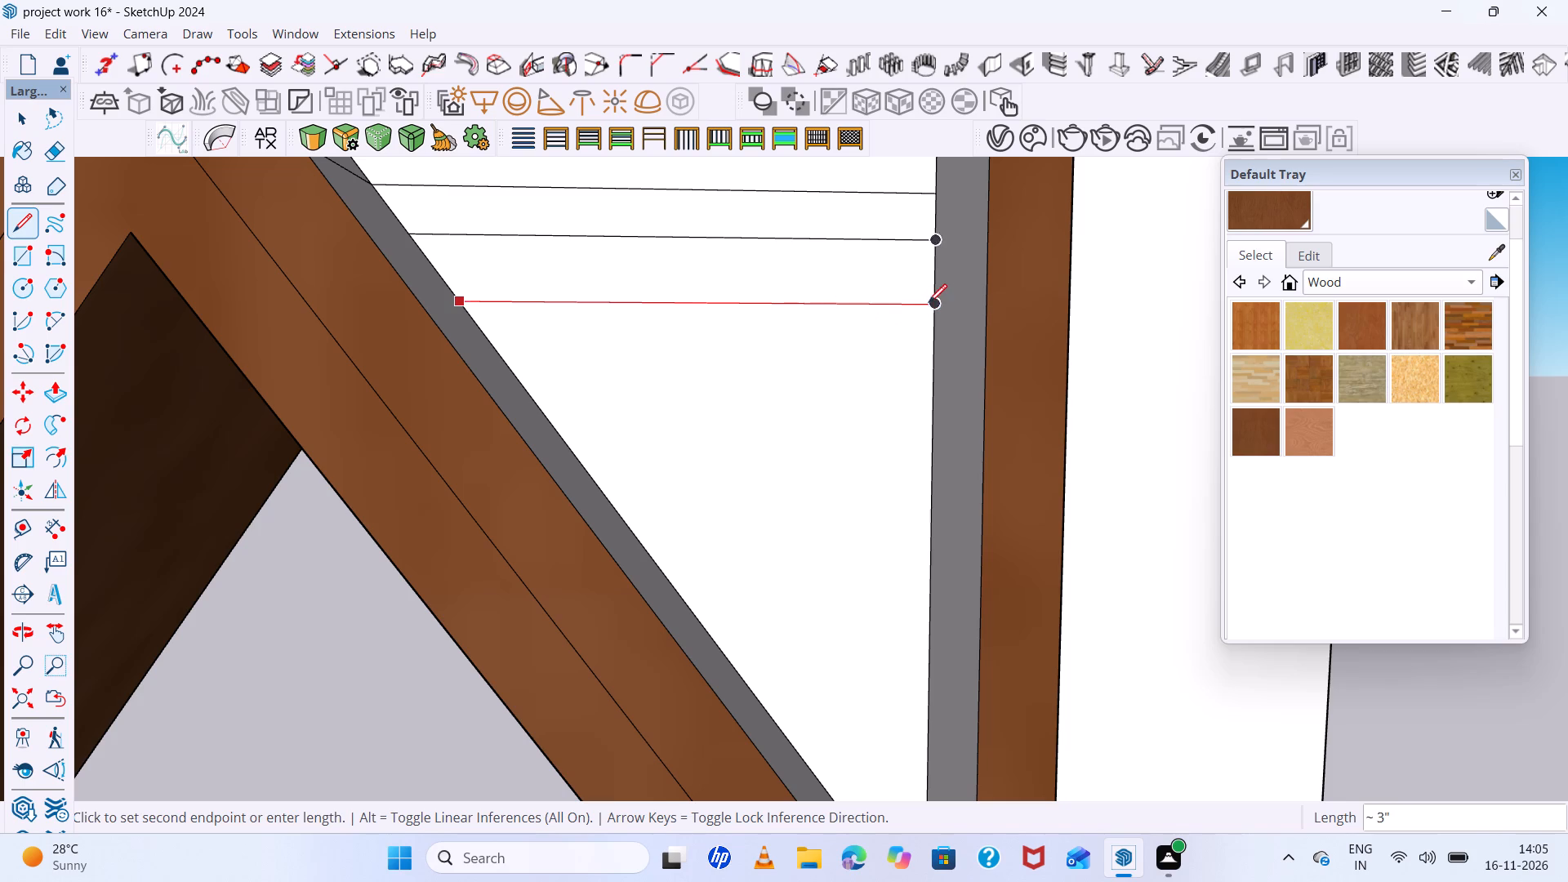
click(933, 305)
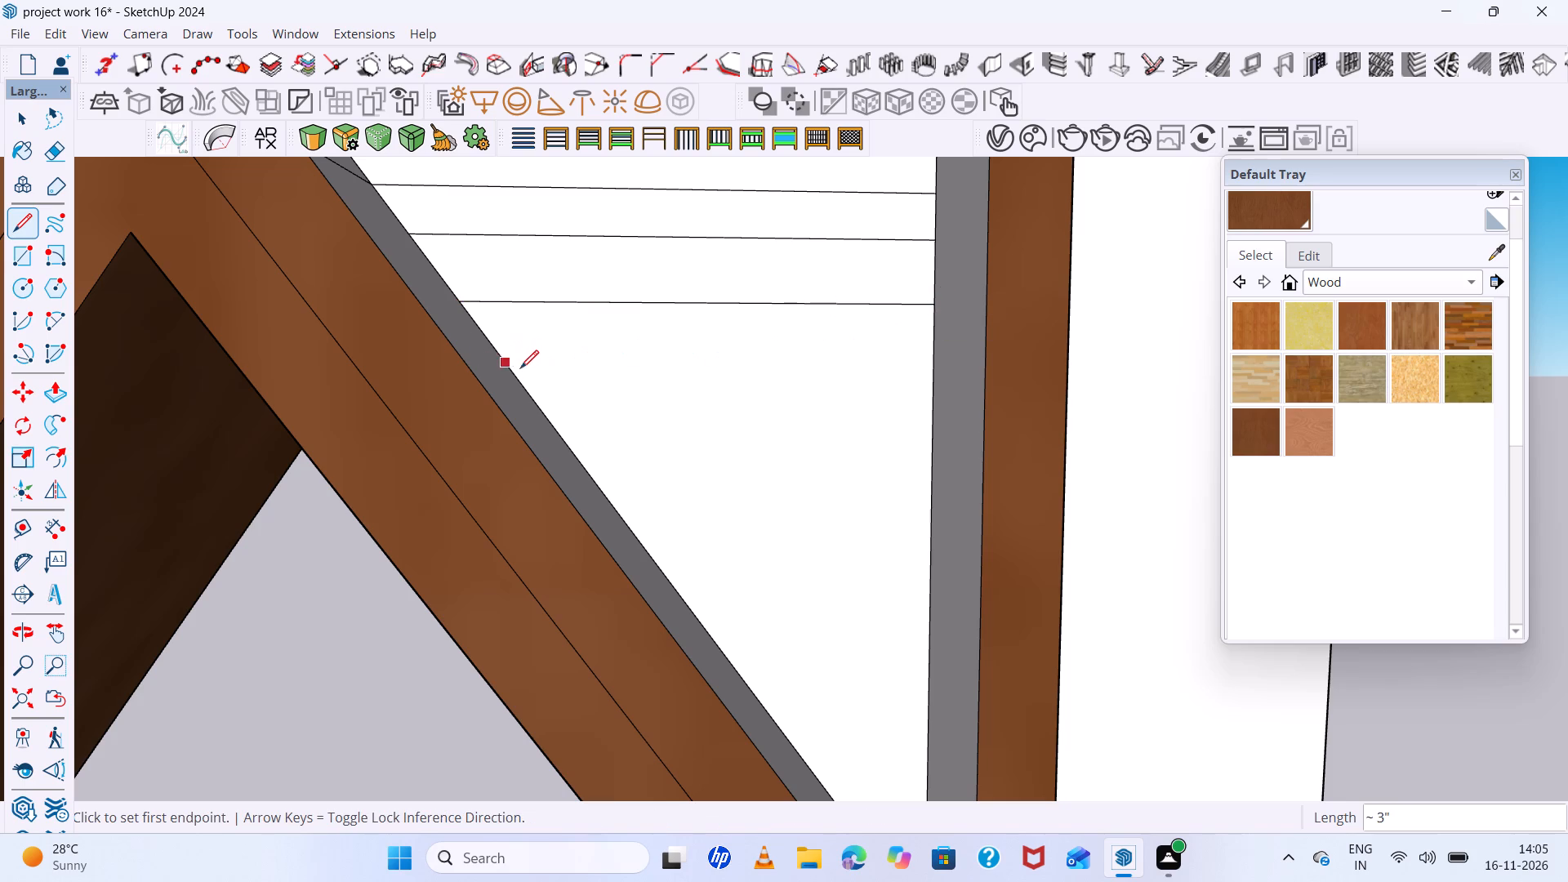
click(512, 364)
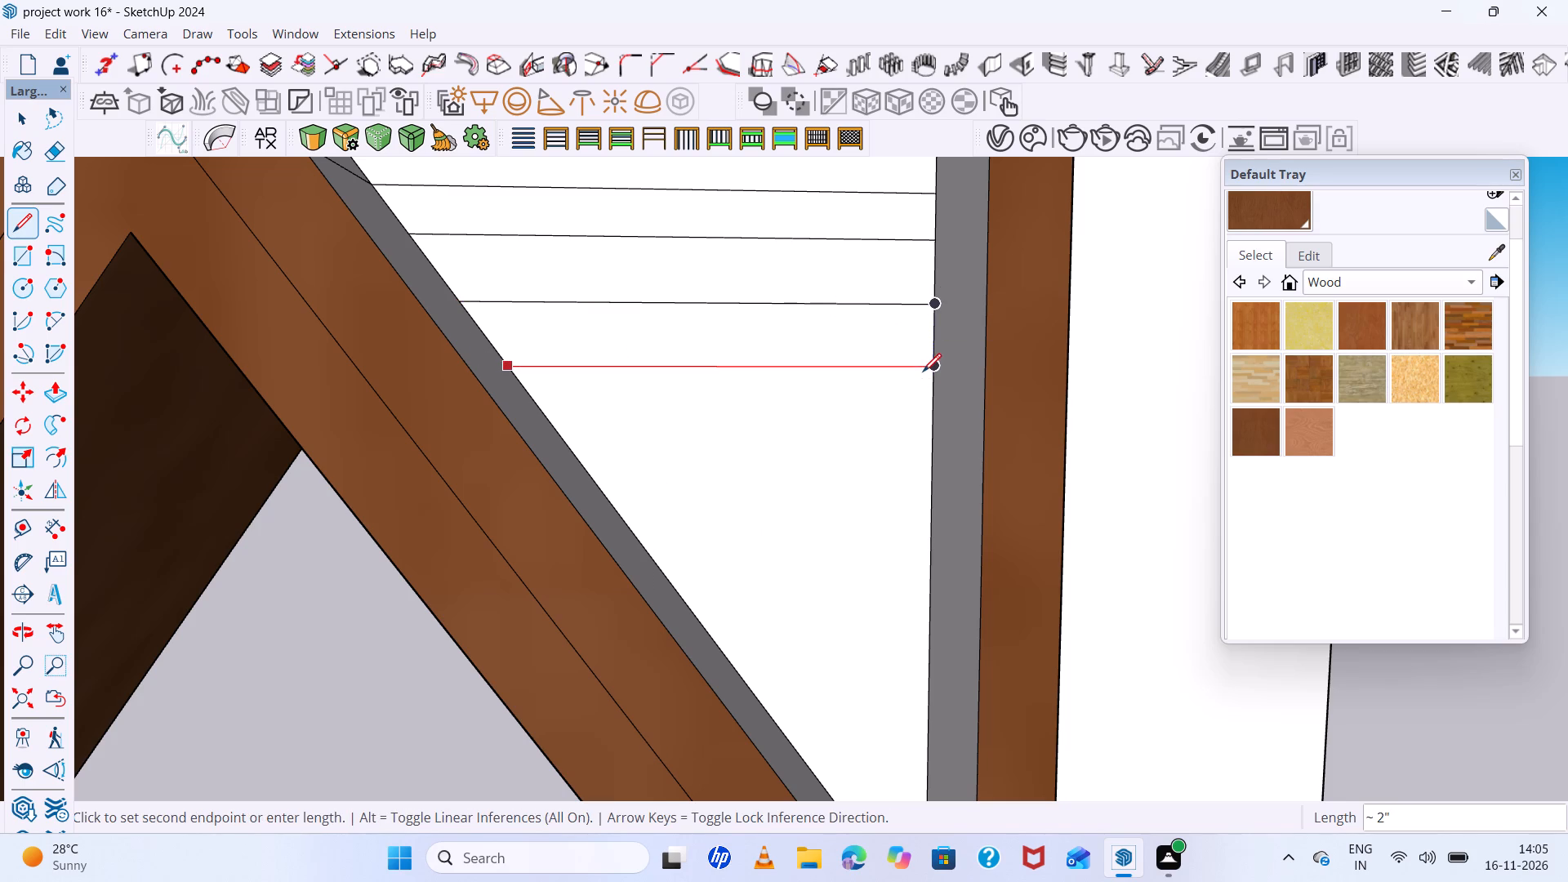
click(934, 373)
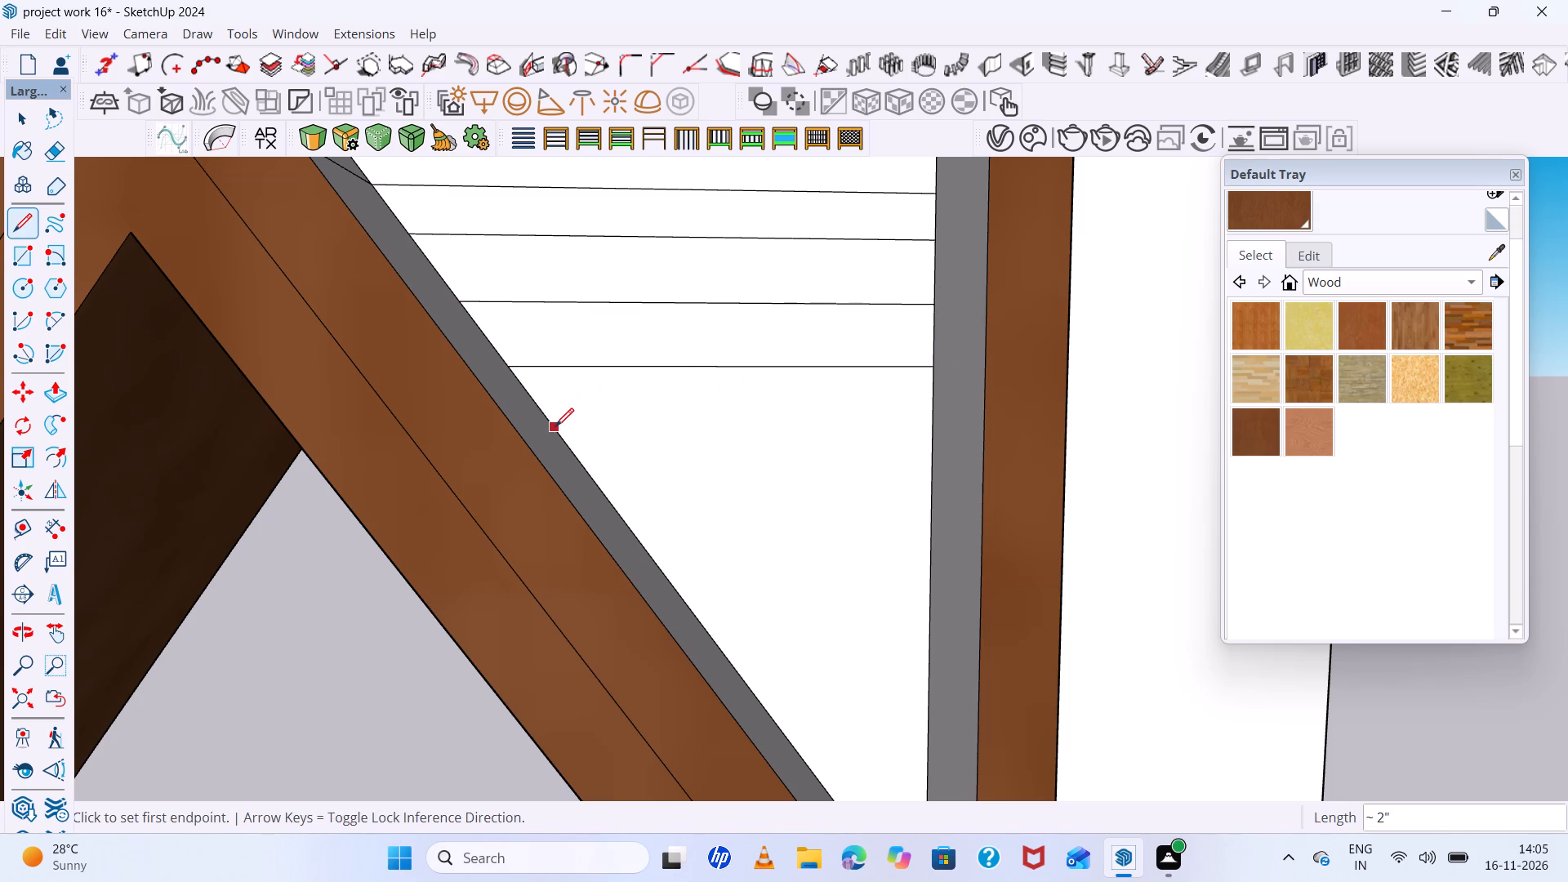
Draw two more evenly spaced horizontal slat lines, the first about 2" long, further down the white triangular panel.
click(555, 426)
click(927, 427)
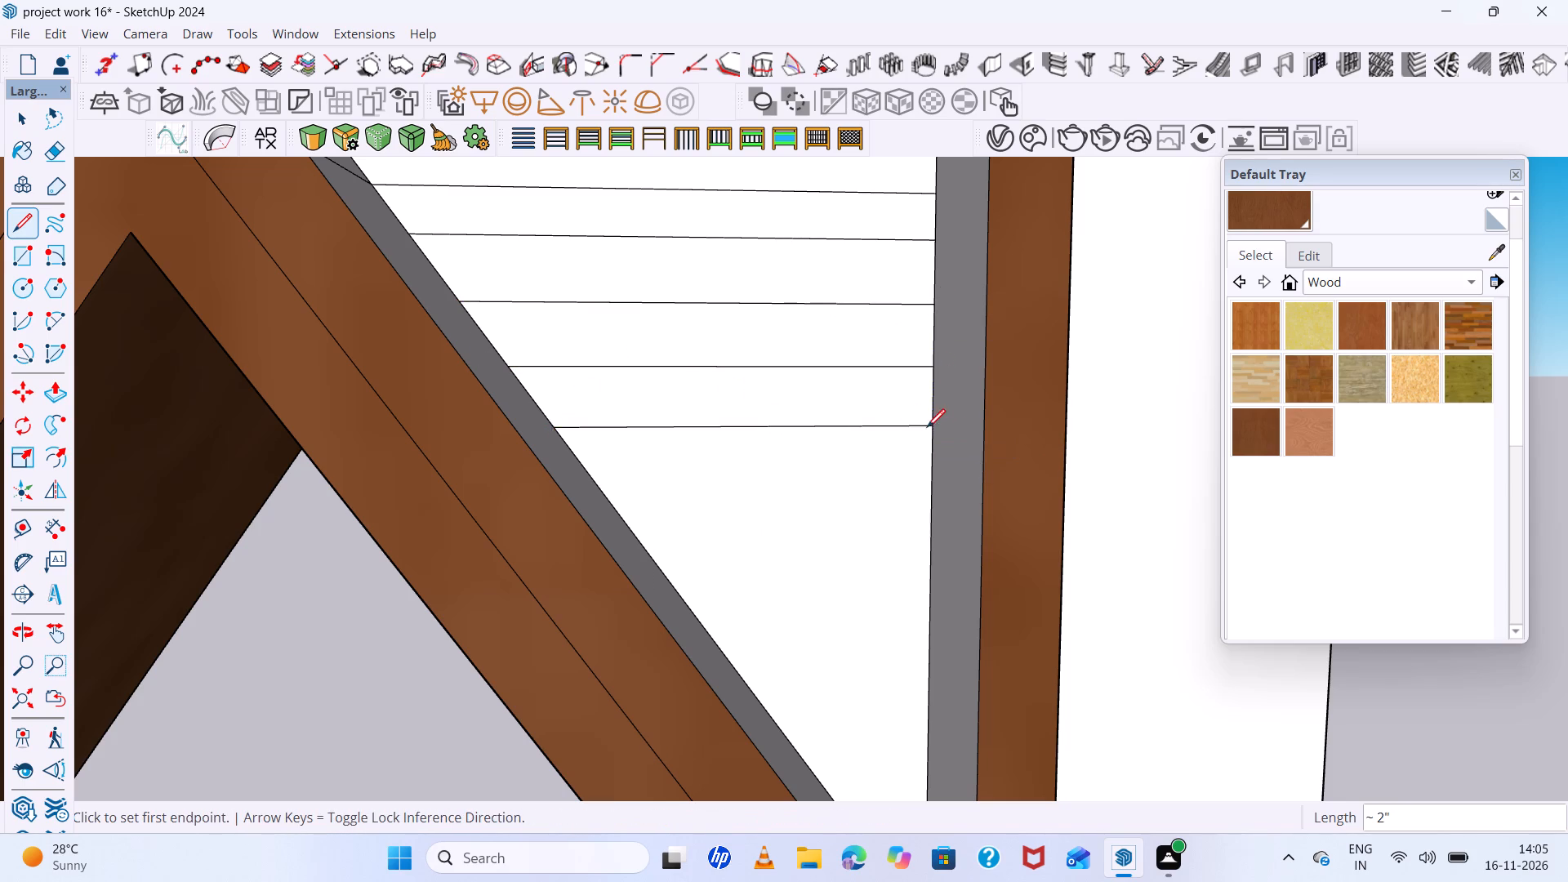
scroll(515, 381, down, 6)
scroll(614, 474, up, 5)
click(533, 422)
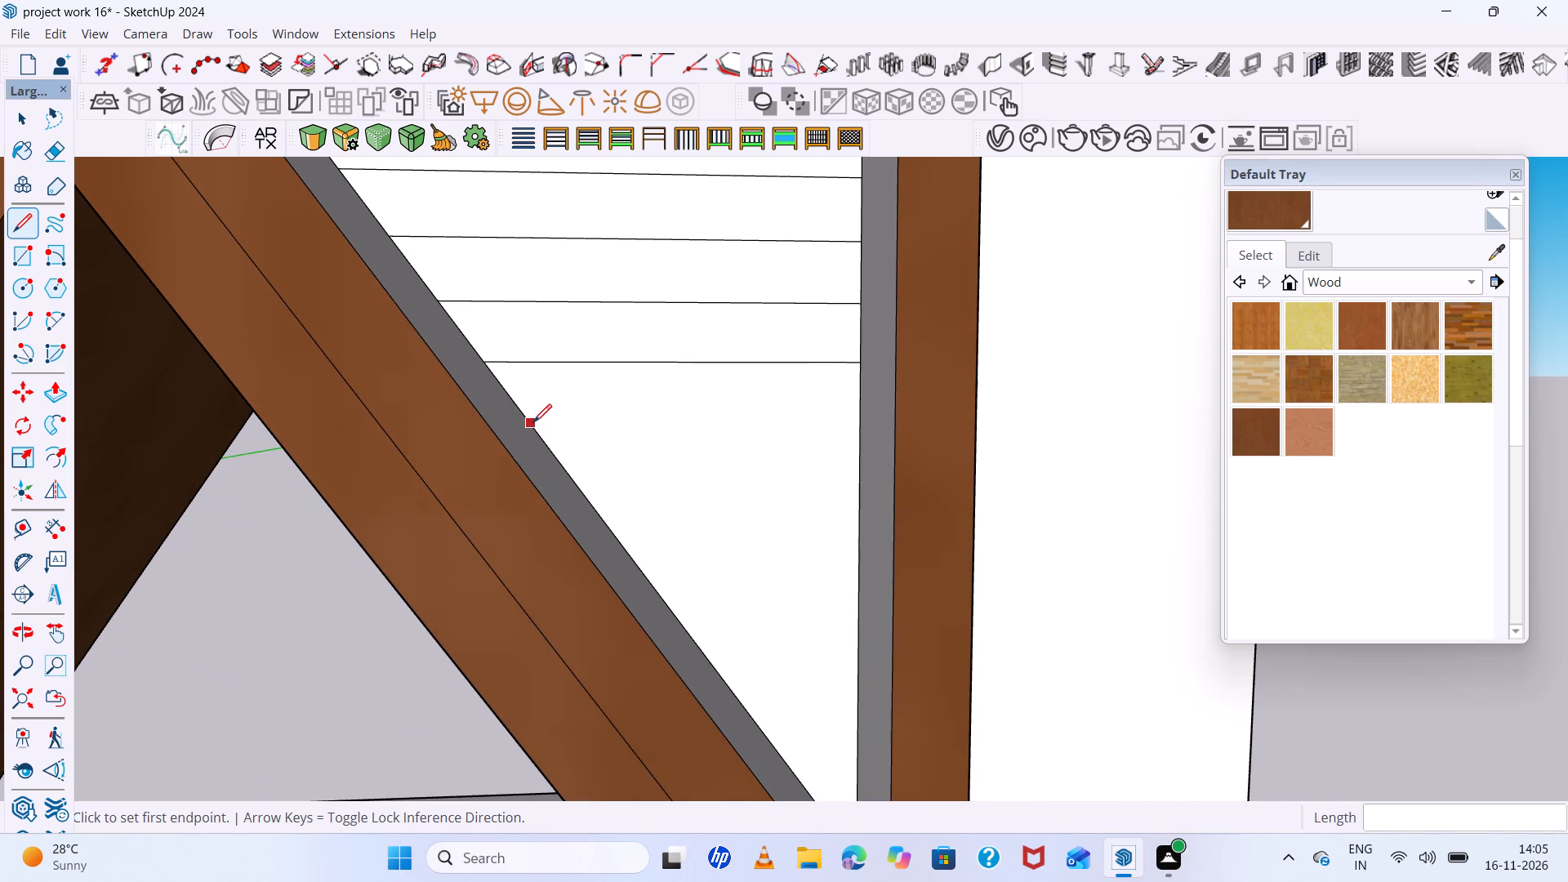
click(868, 417)
scroll(485, 337, down, 5)
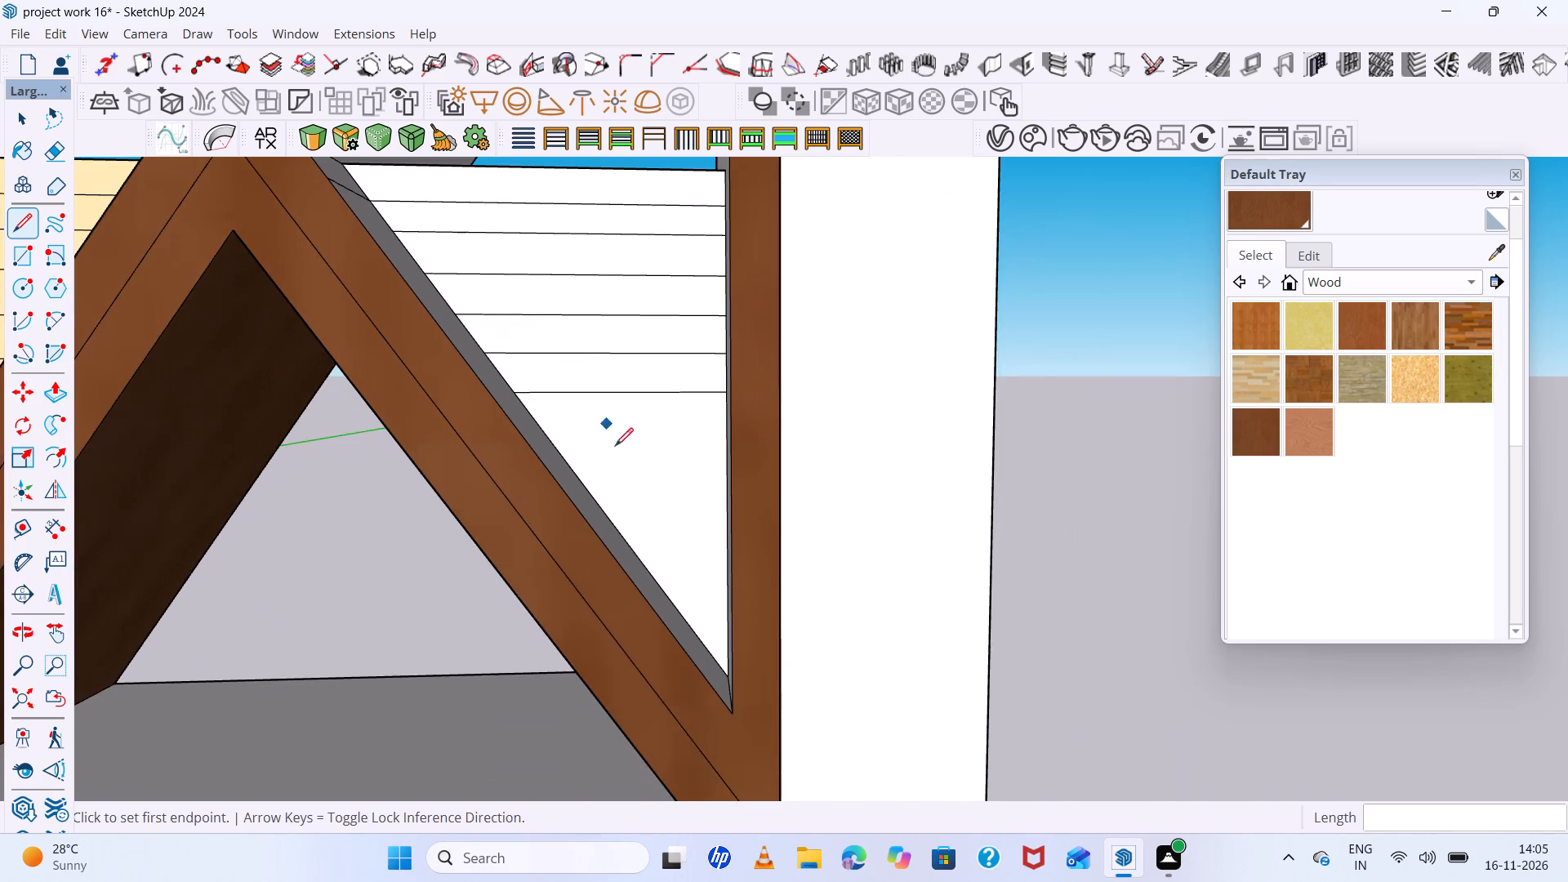
Draw three more horizontal slat lines down the white triangular panel, from diagonal to post, the last two about 1" long.
scroll(616, 456, up, 4)
click(506, 426)
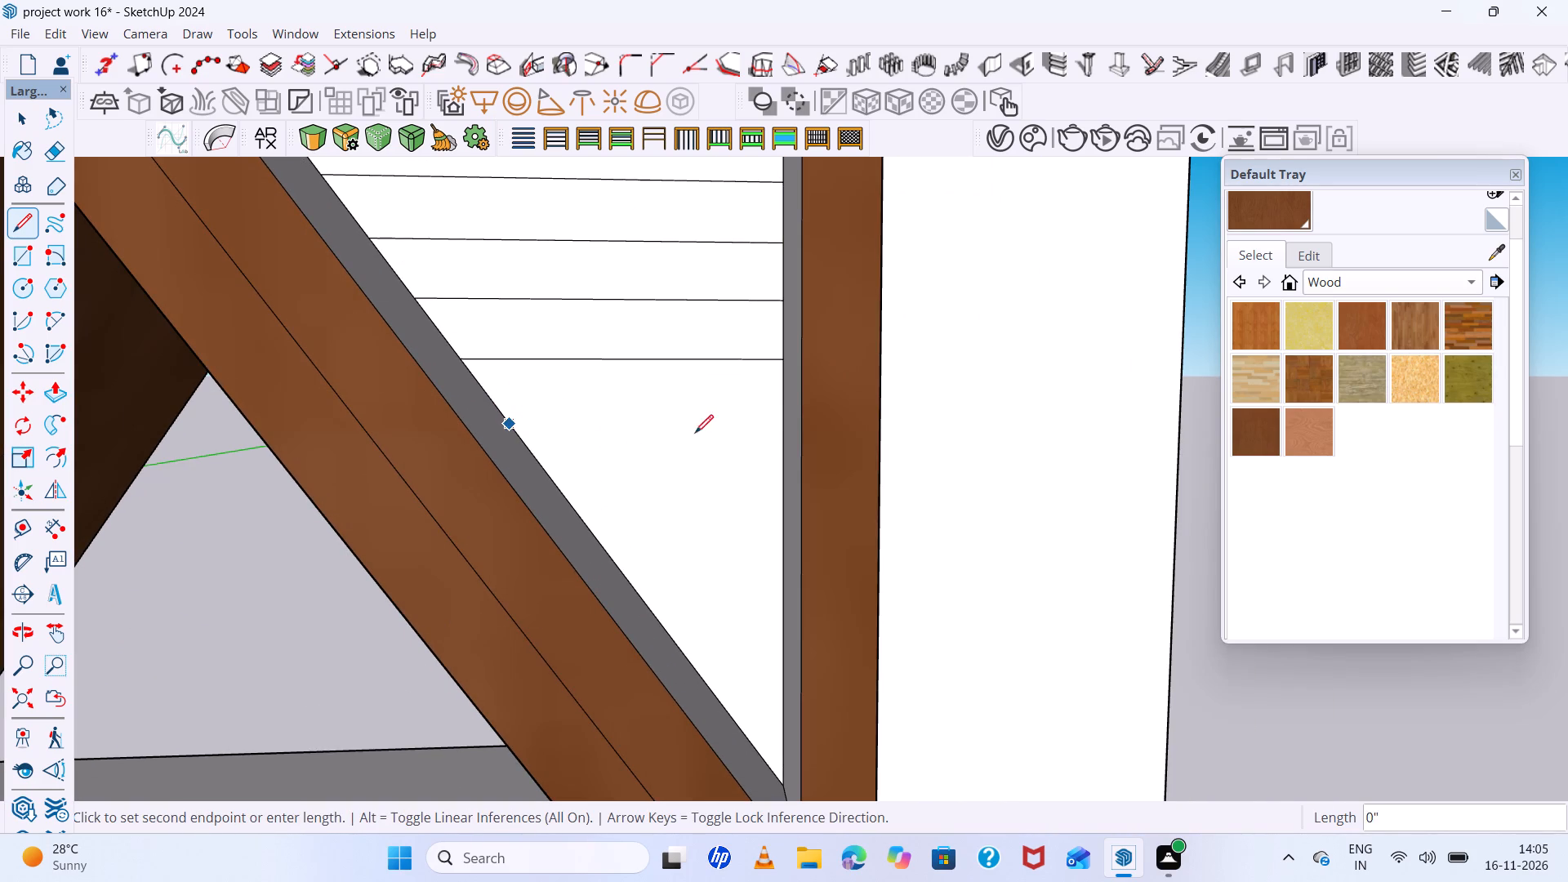
click(782, 420)
scroll(559, 319, down, 5)
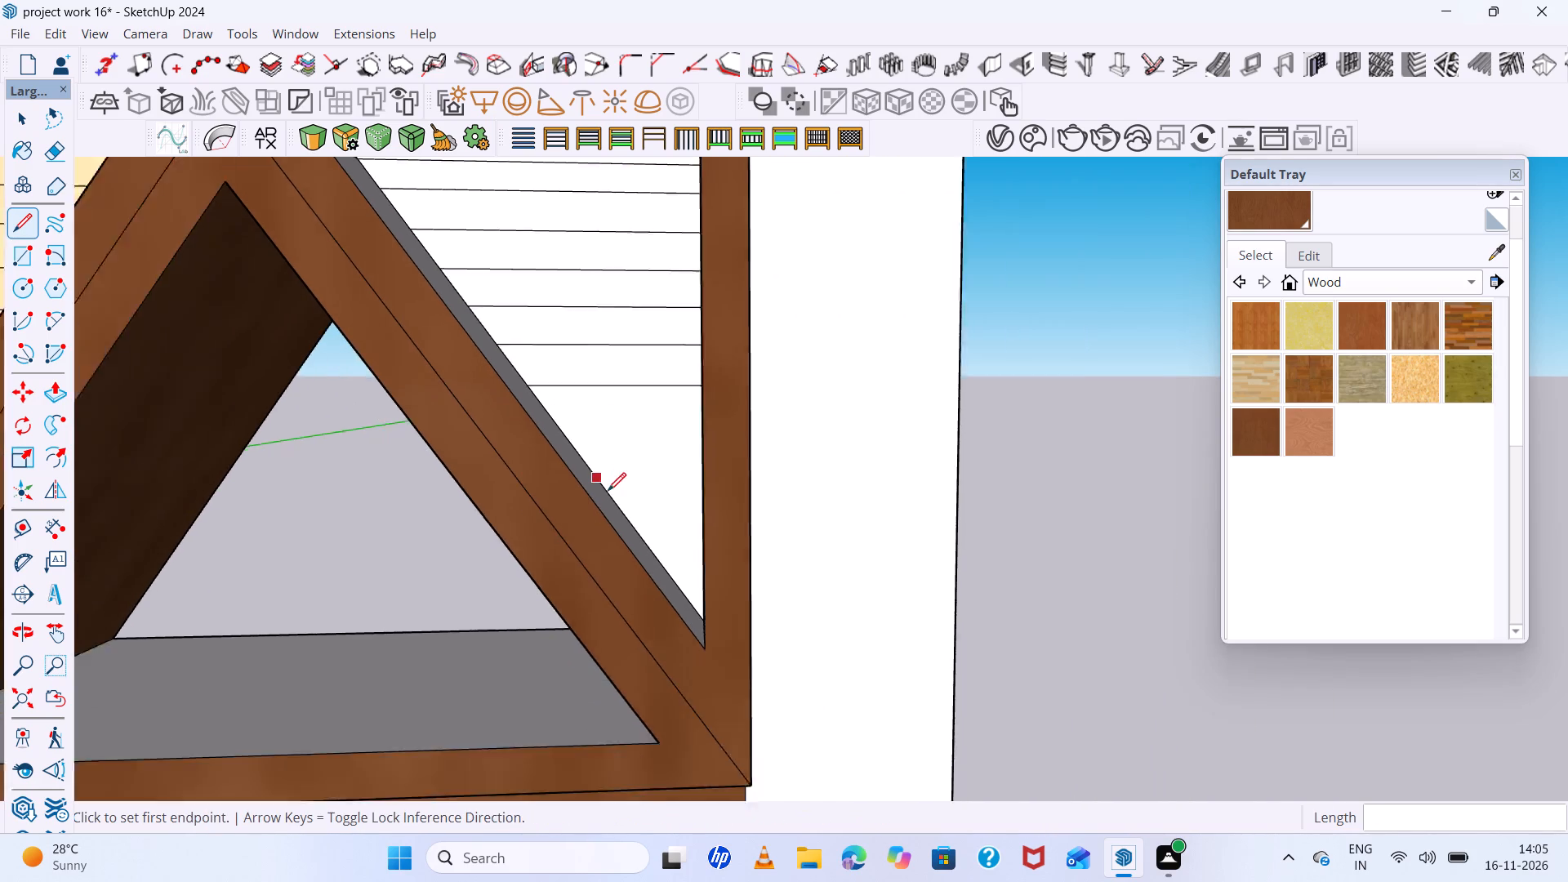
scroll(608, 491, up, 5)
middle_drag(591, 451, 634, 466)
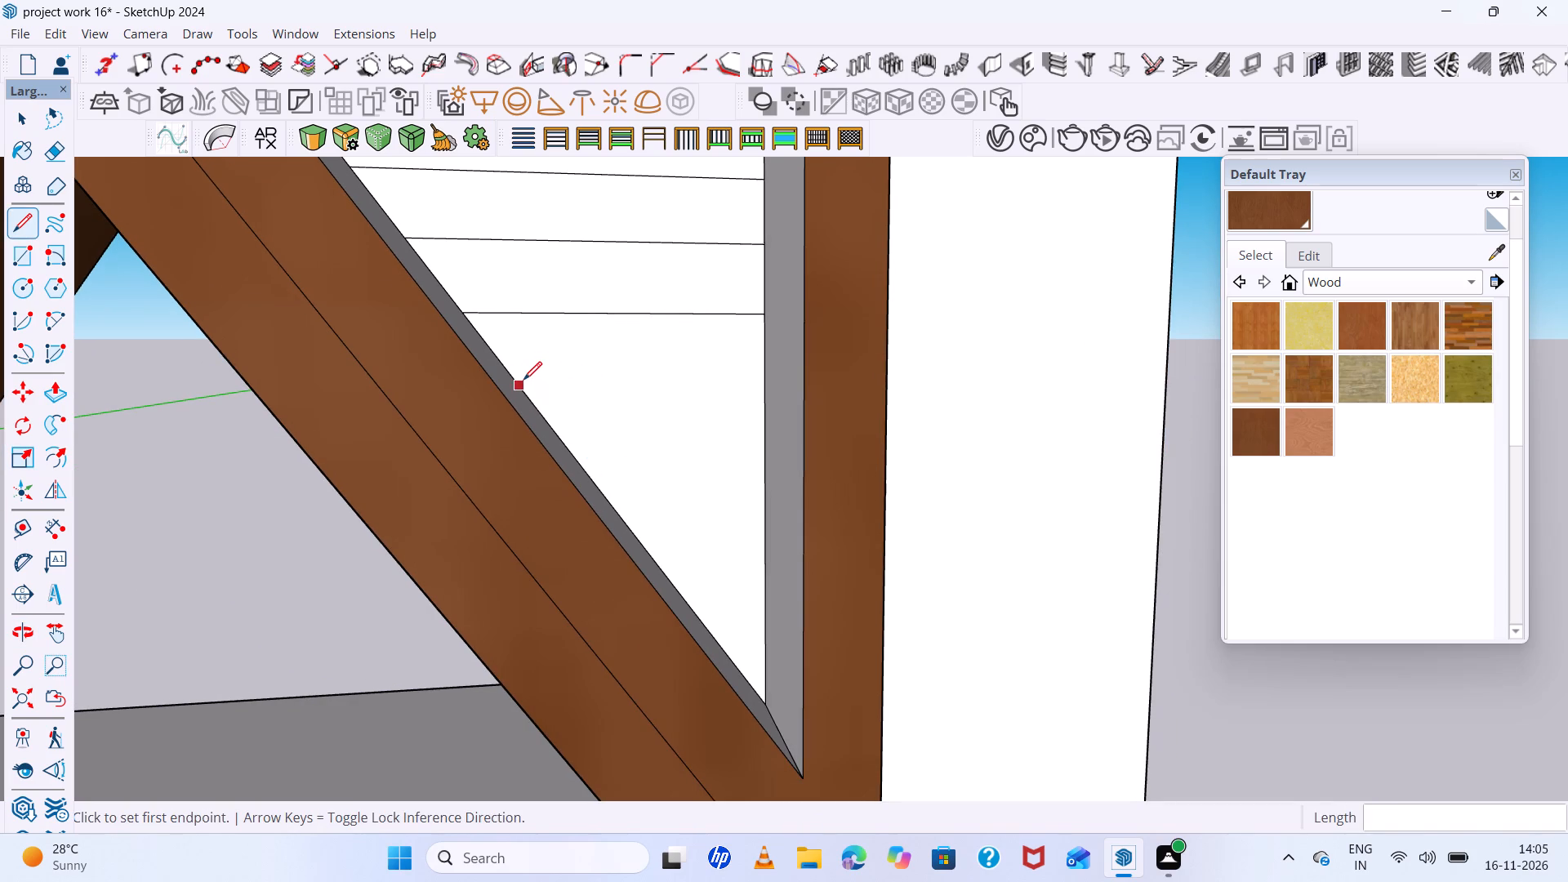
click(519, 375)
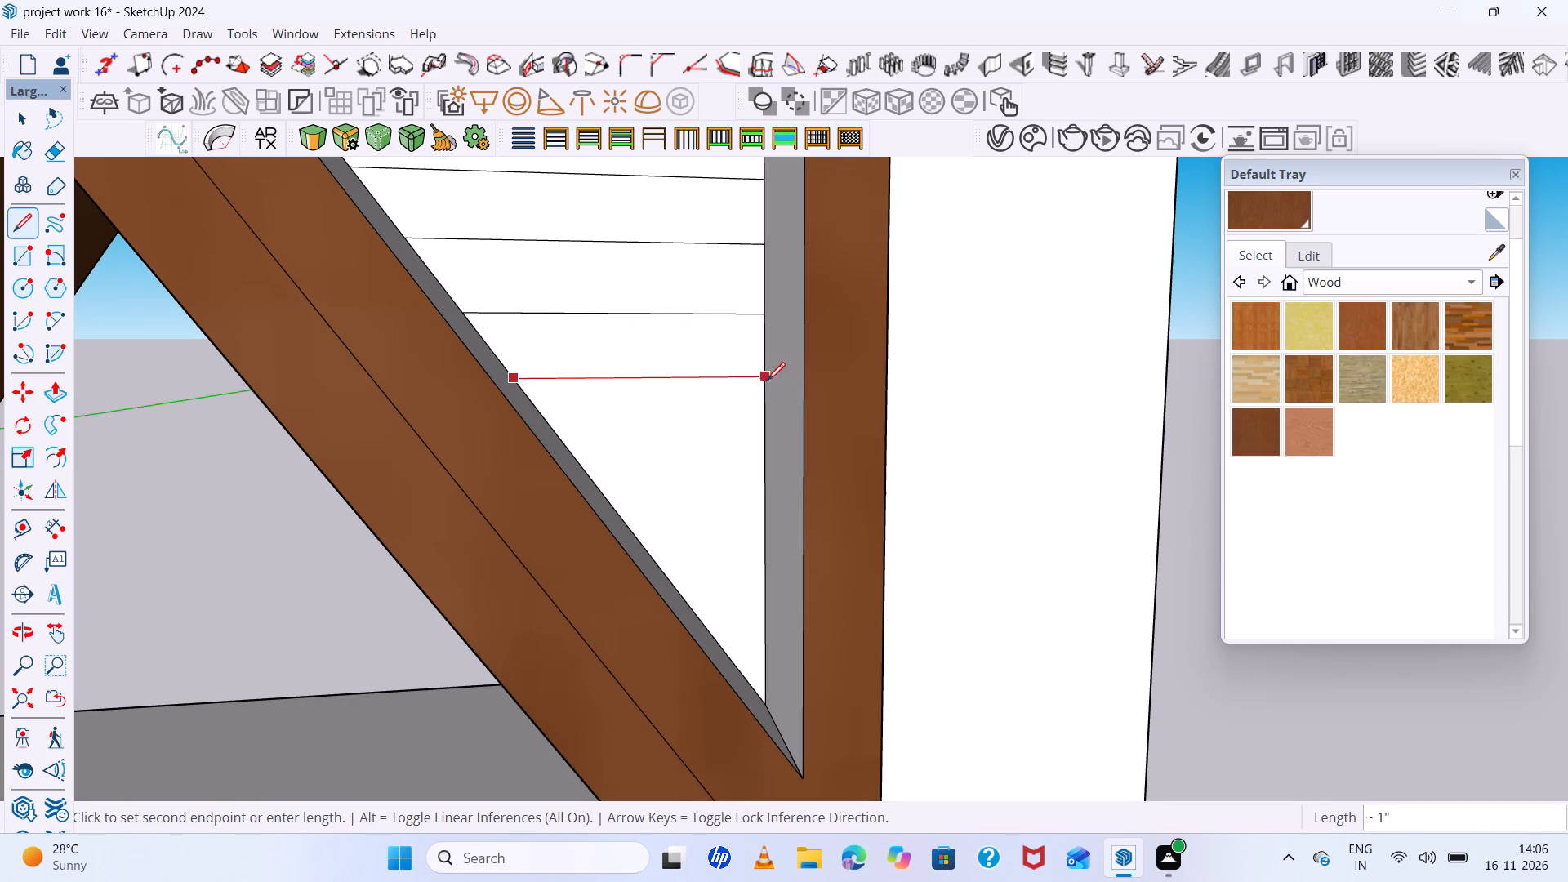
click(761, 381)
scroll(439, 262, down, 5)
middle_drag(528, 351, 510, 421)
scroll(535, 375, up, 5)
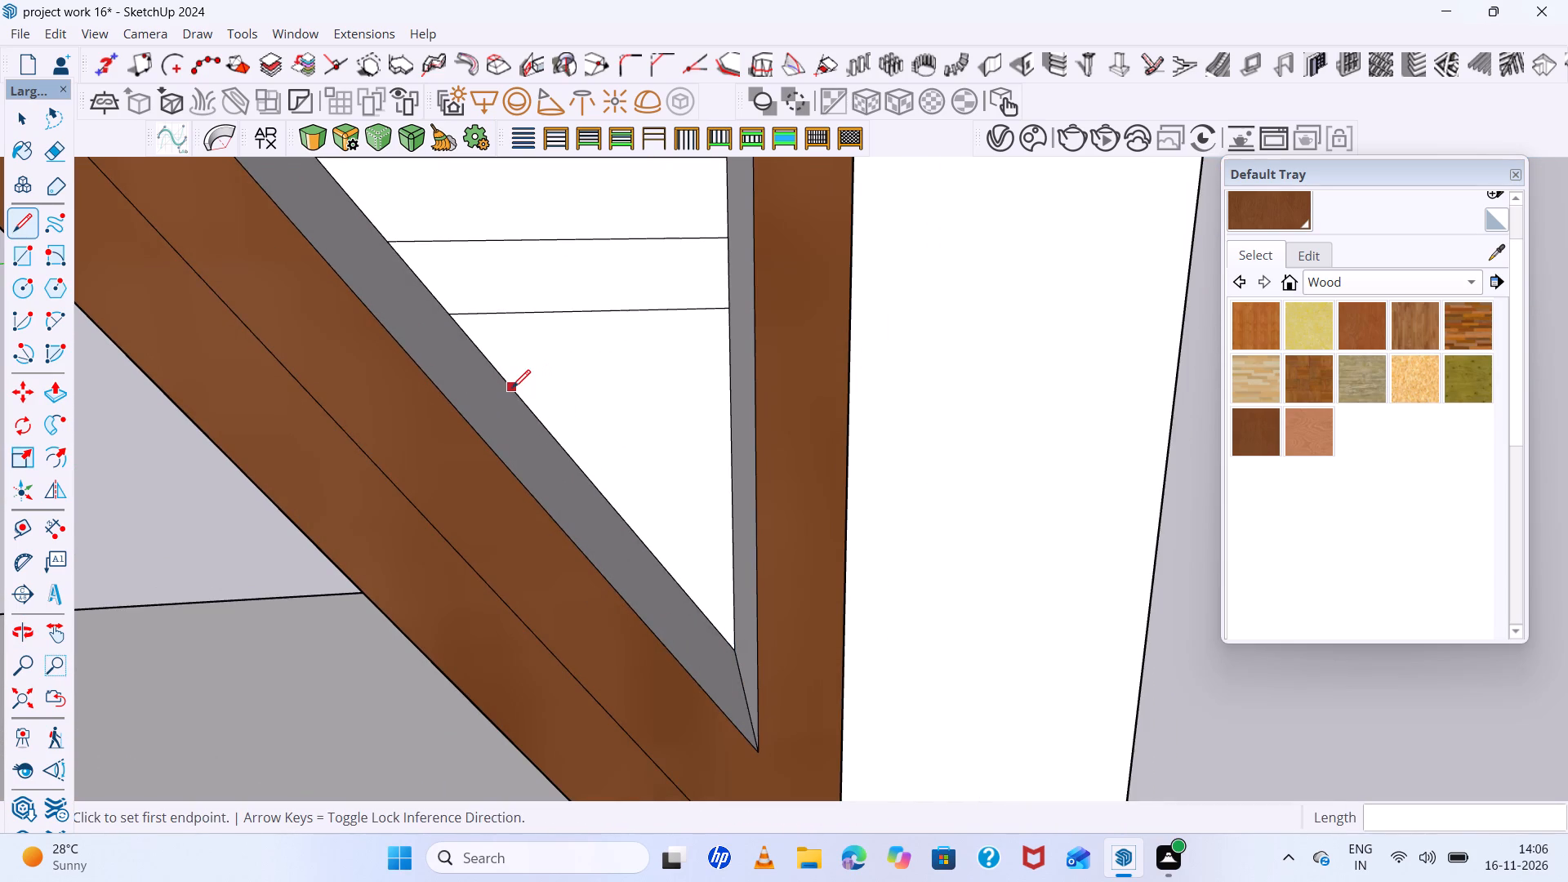
click(512, 388)
click(734, 387)
Draw two more horizontal slat lines, each about 1" long, toward the lower tip of the white triangular panel.
scroll(490, 265, down, 5)
middle_drag(546, 319, 536, 196)
scroll(573, 385, up, 5)
middle_drag(574, 383, 578, 422)
scroll(574, 383, down, 1)
scroll(578, 419, up, 4)
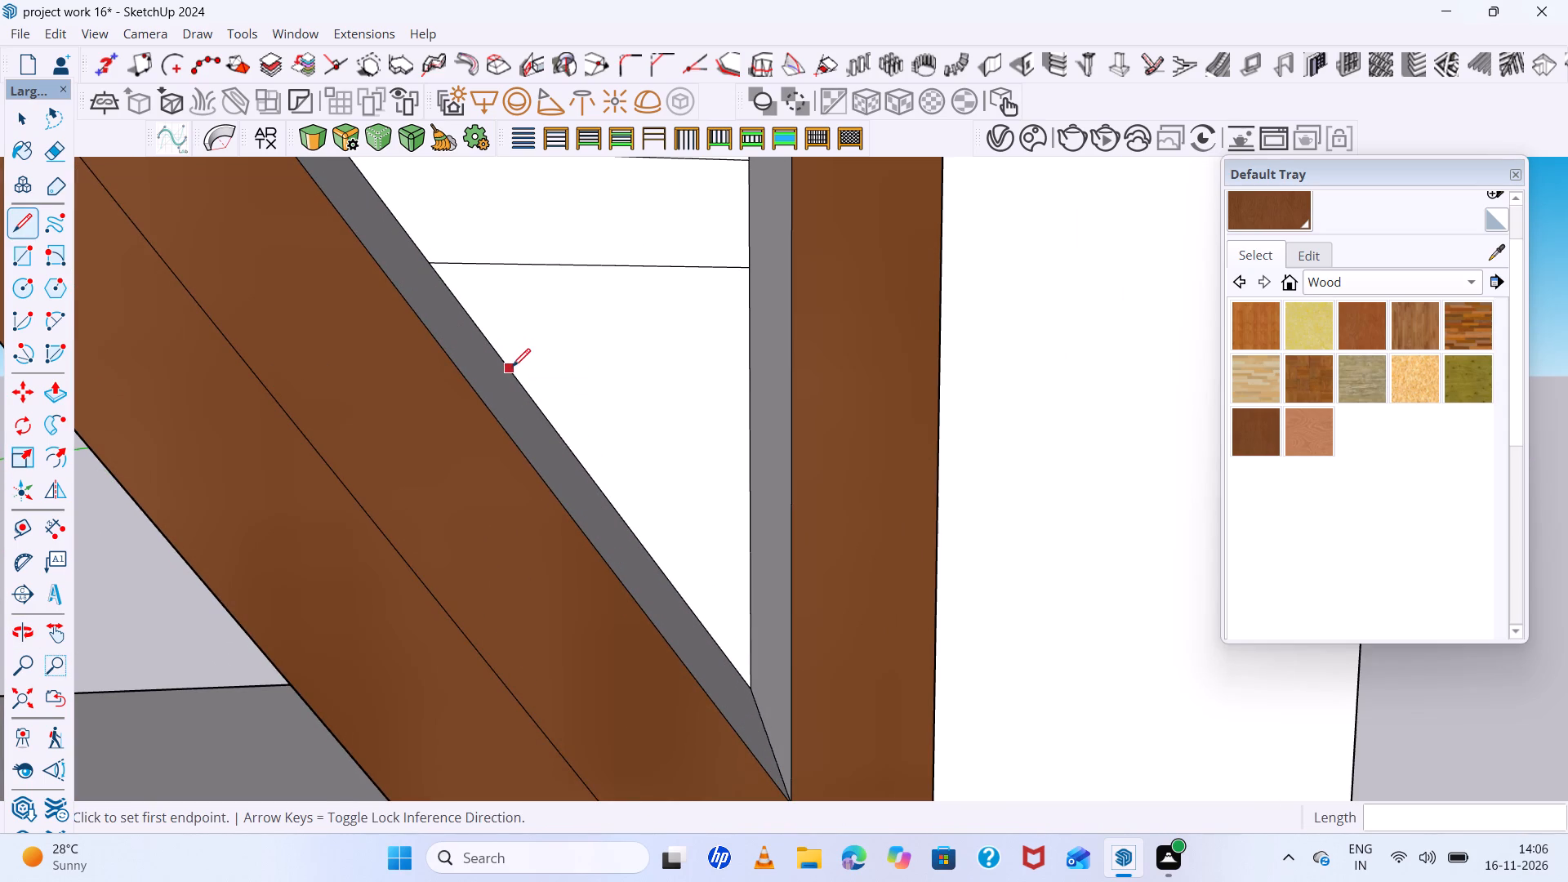
click(507, 356)
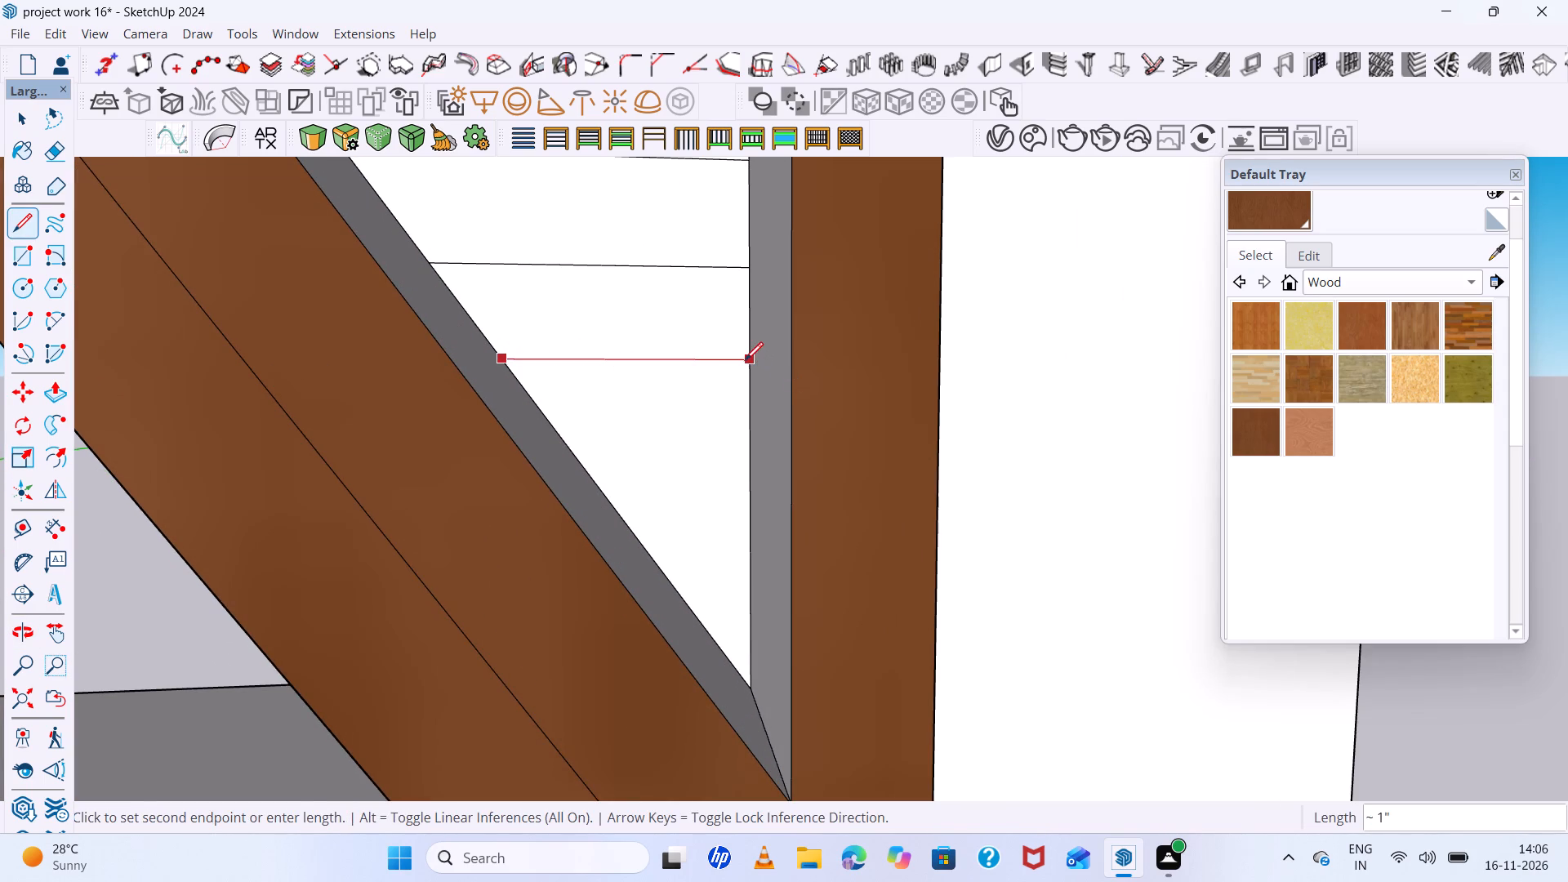
click(745, 360)
scroll(566, 322, down, 5)
scroll(620, 413, up, 4)
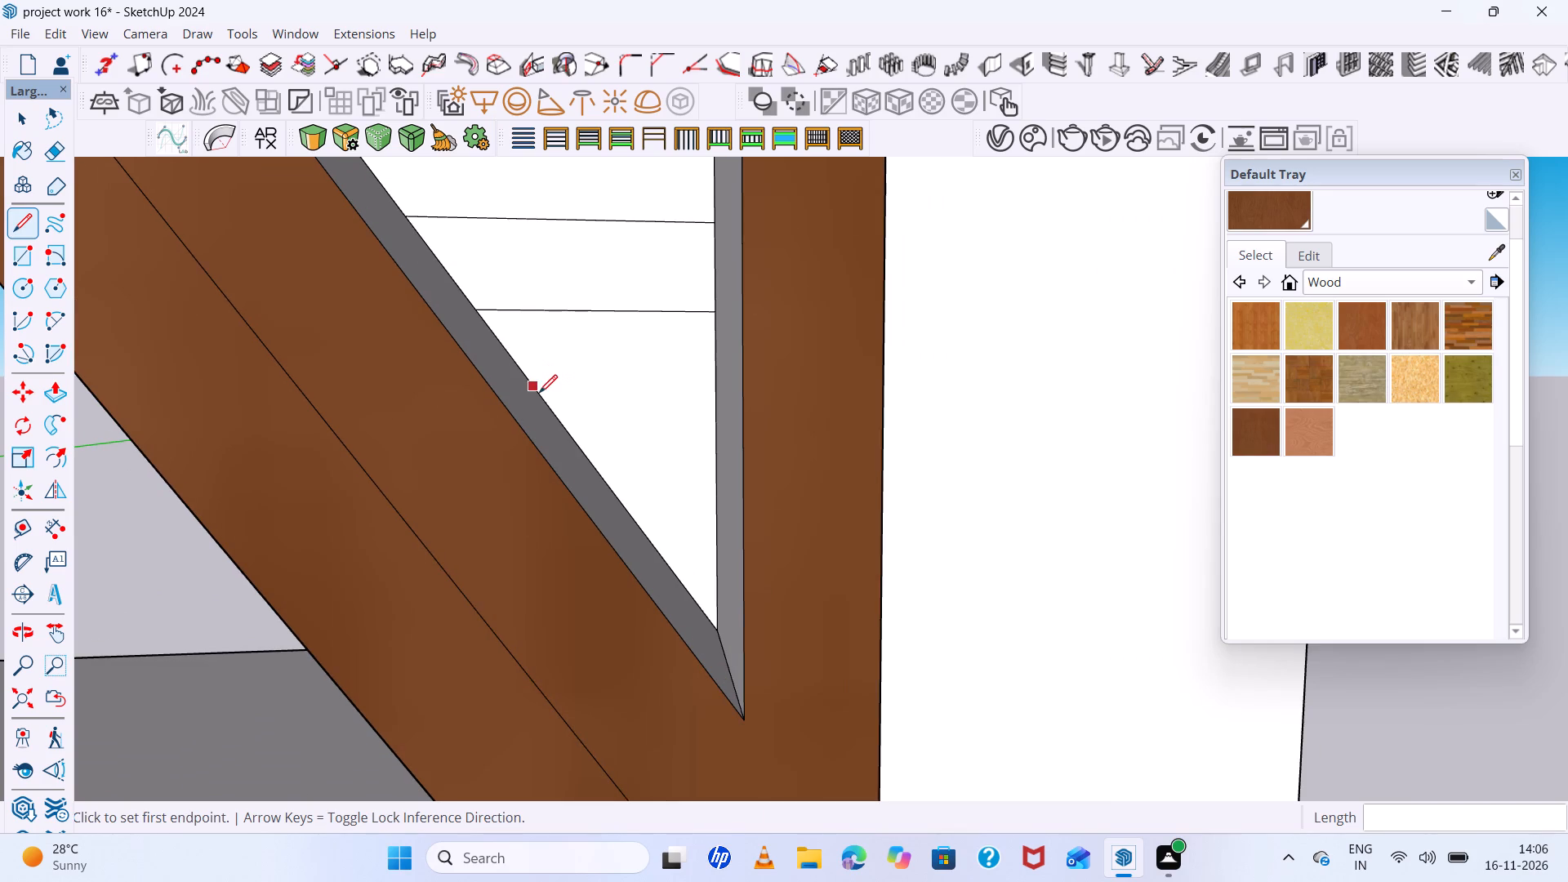
click(545, 405)
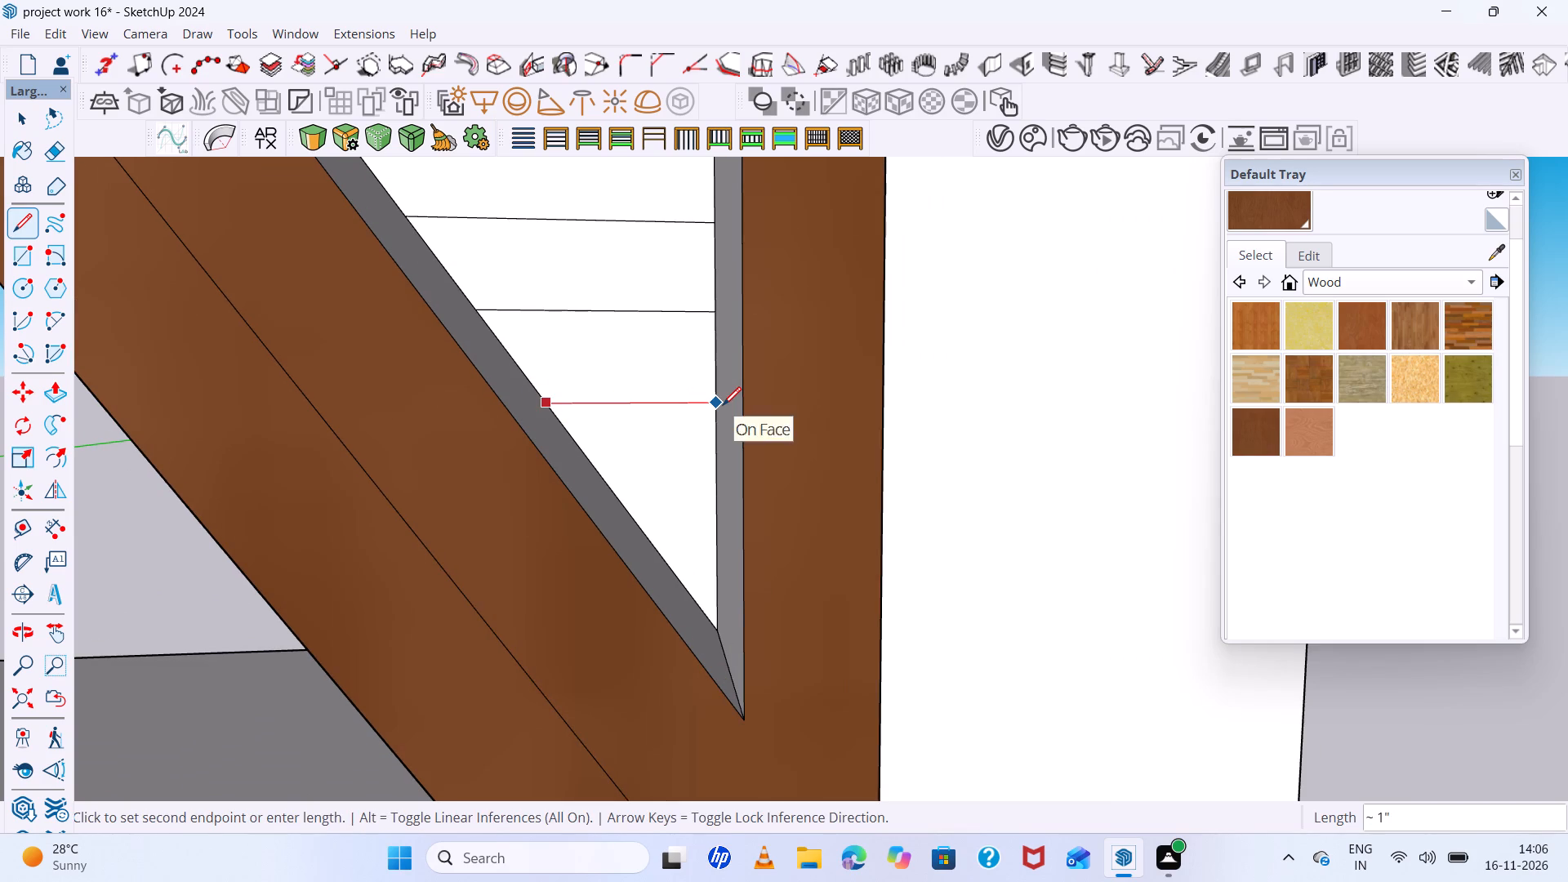
click(723, 405)
scroll(606, 407, down, 11)
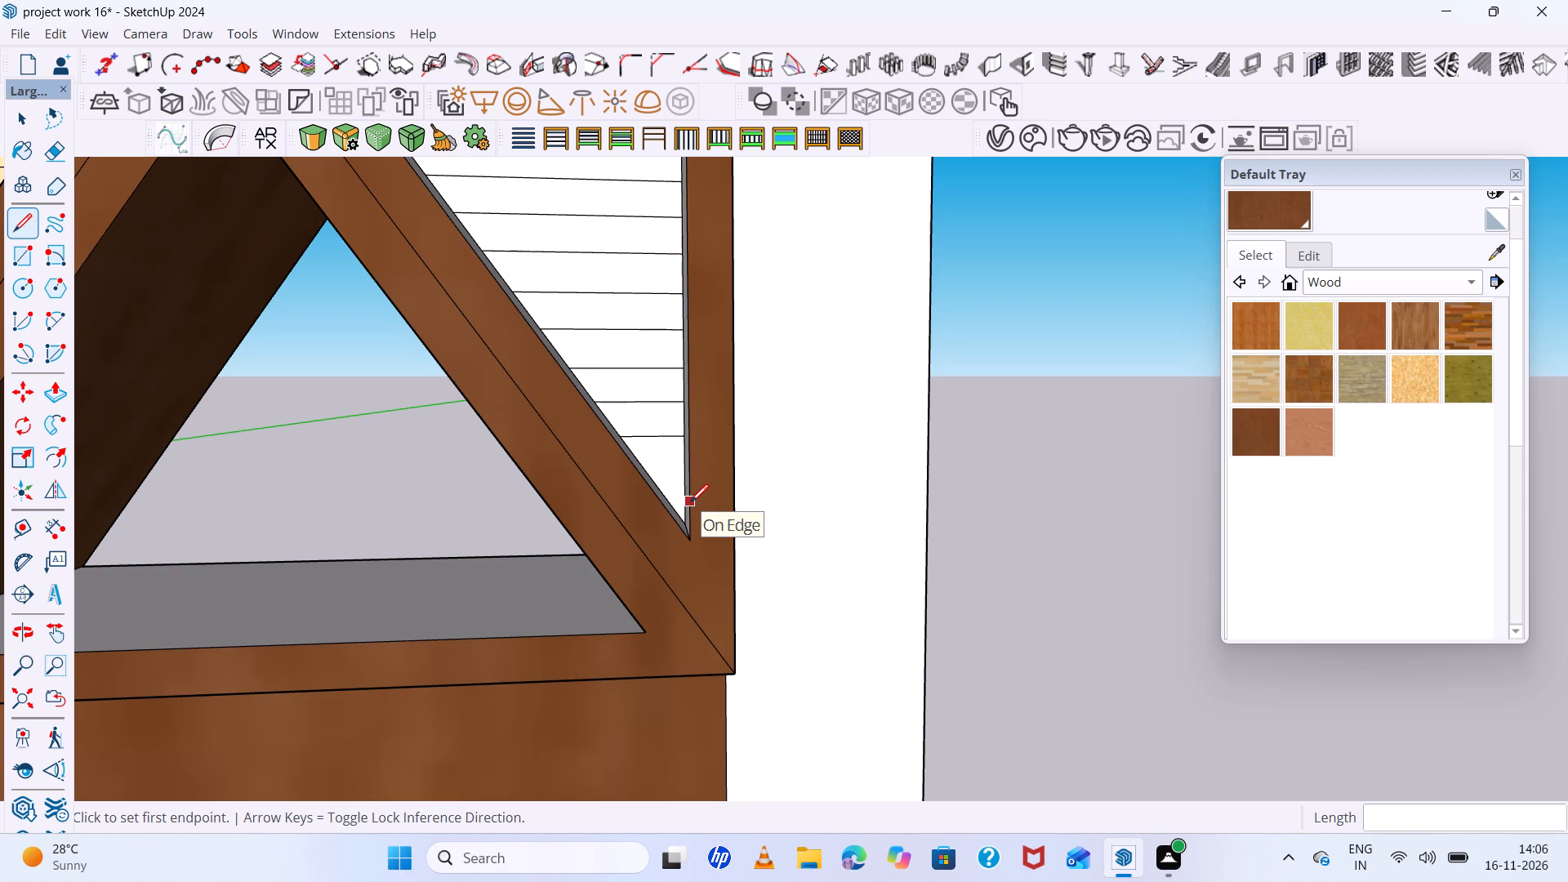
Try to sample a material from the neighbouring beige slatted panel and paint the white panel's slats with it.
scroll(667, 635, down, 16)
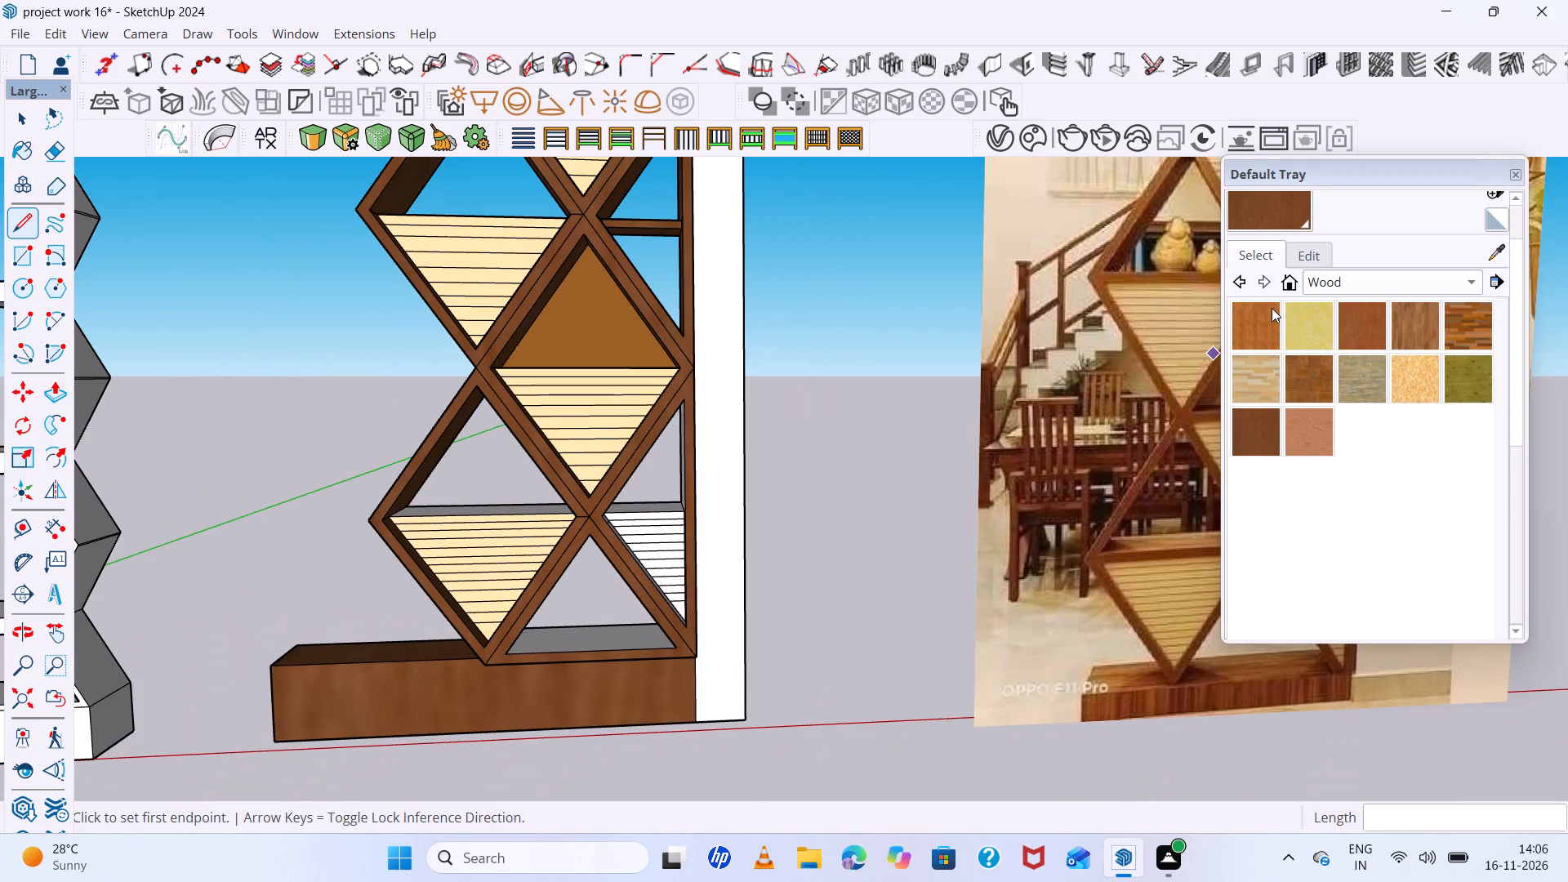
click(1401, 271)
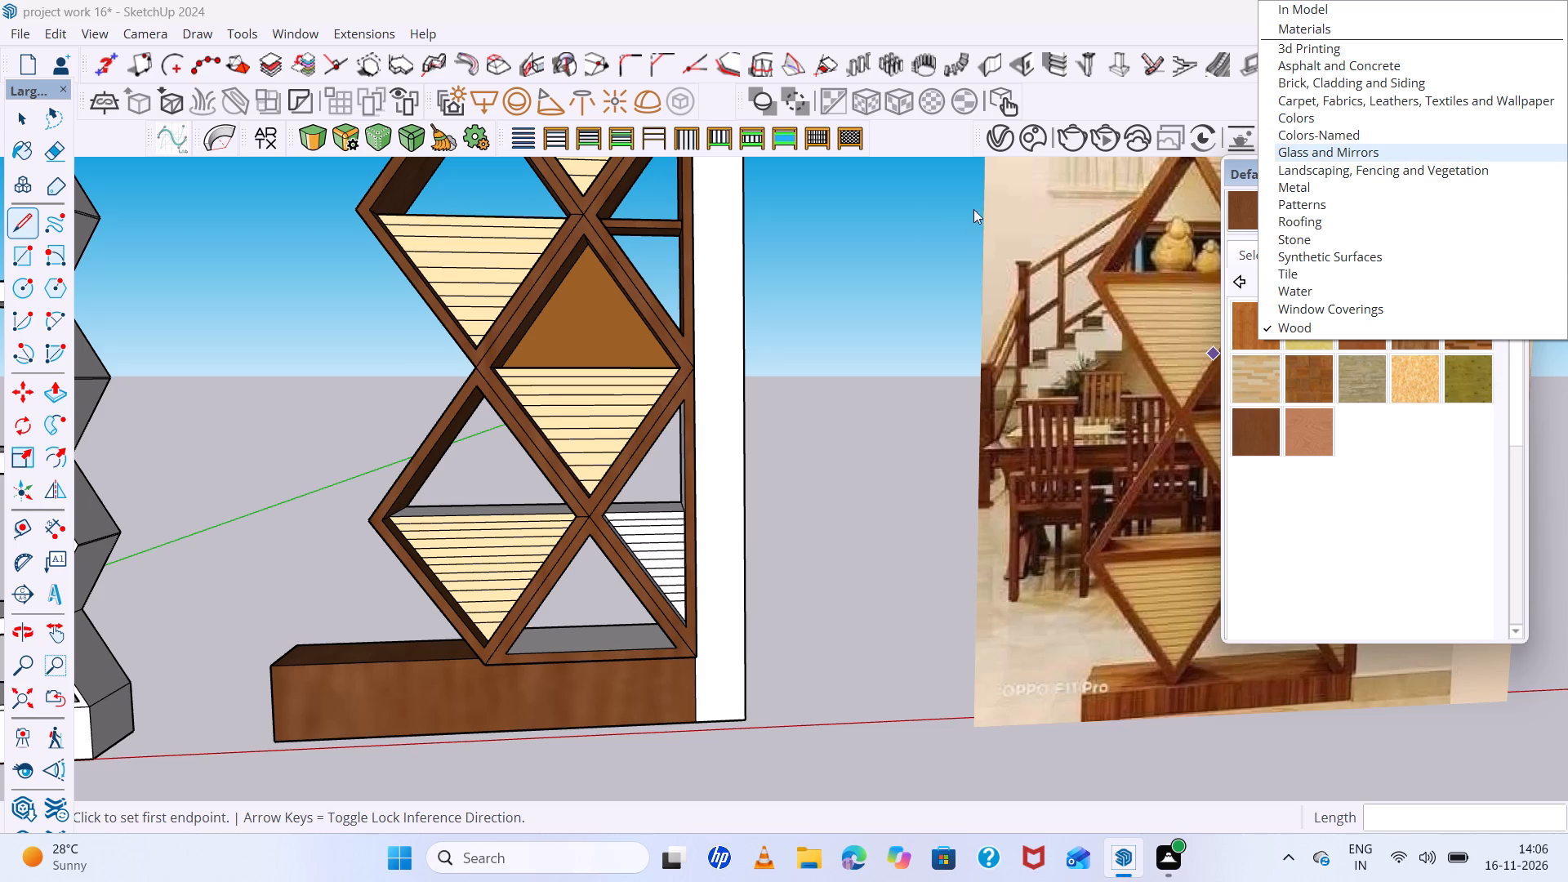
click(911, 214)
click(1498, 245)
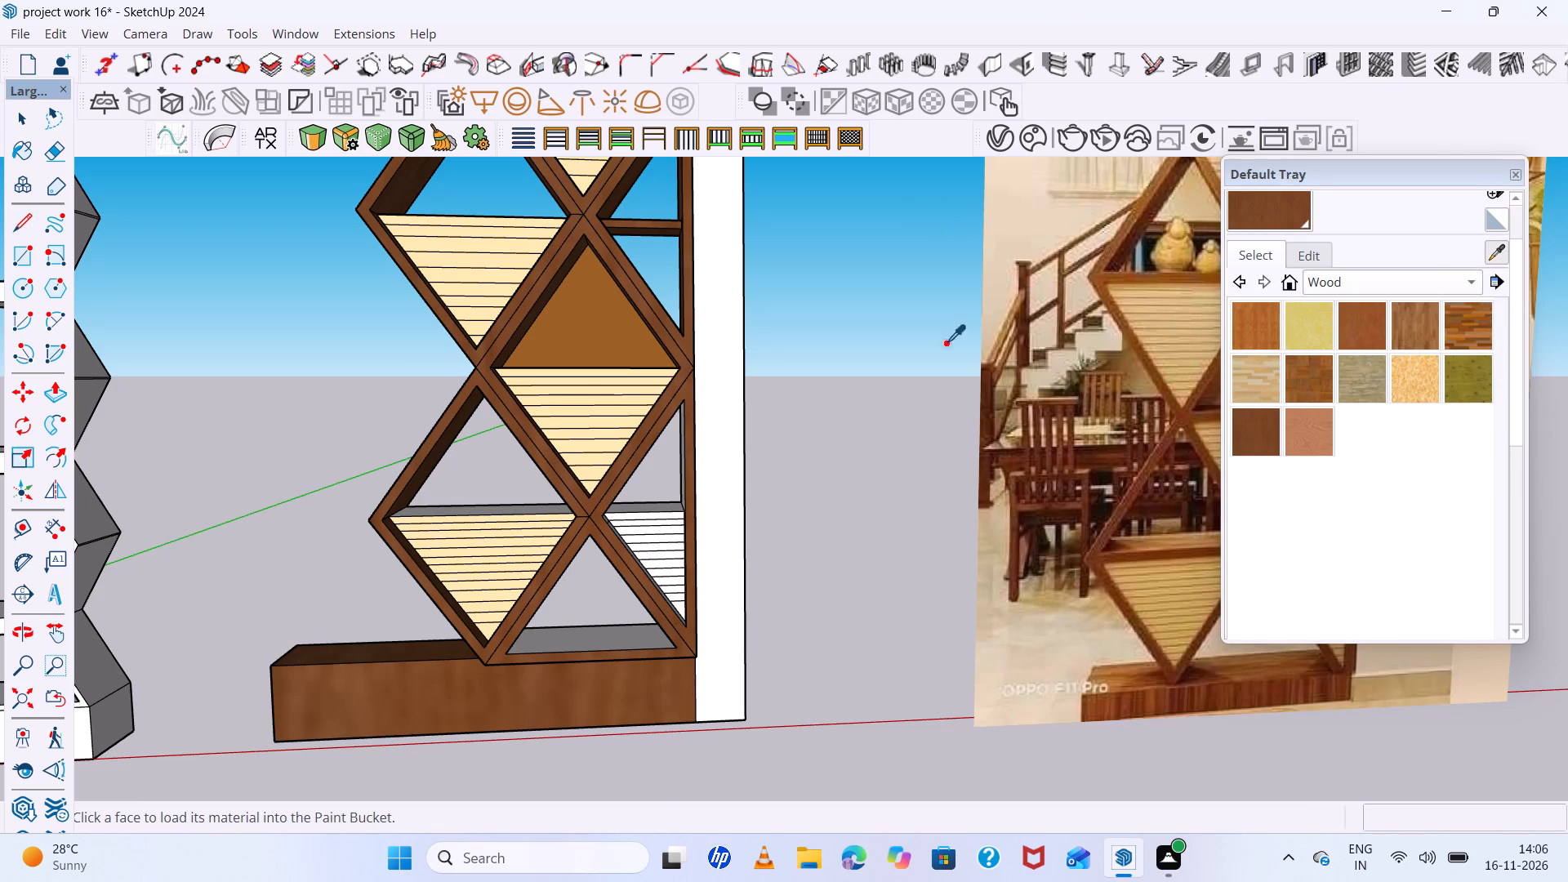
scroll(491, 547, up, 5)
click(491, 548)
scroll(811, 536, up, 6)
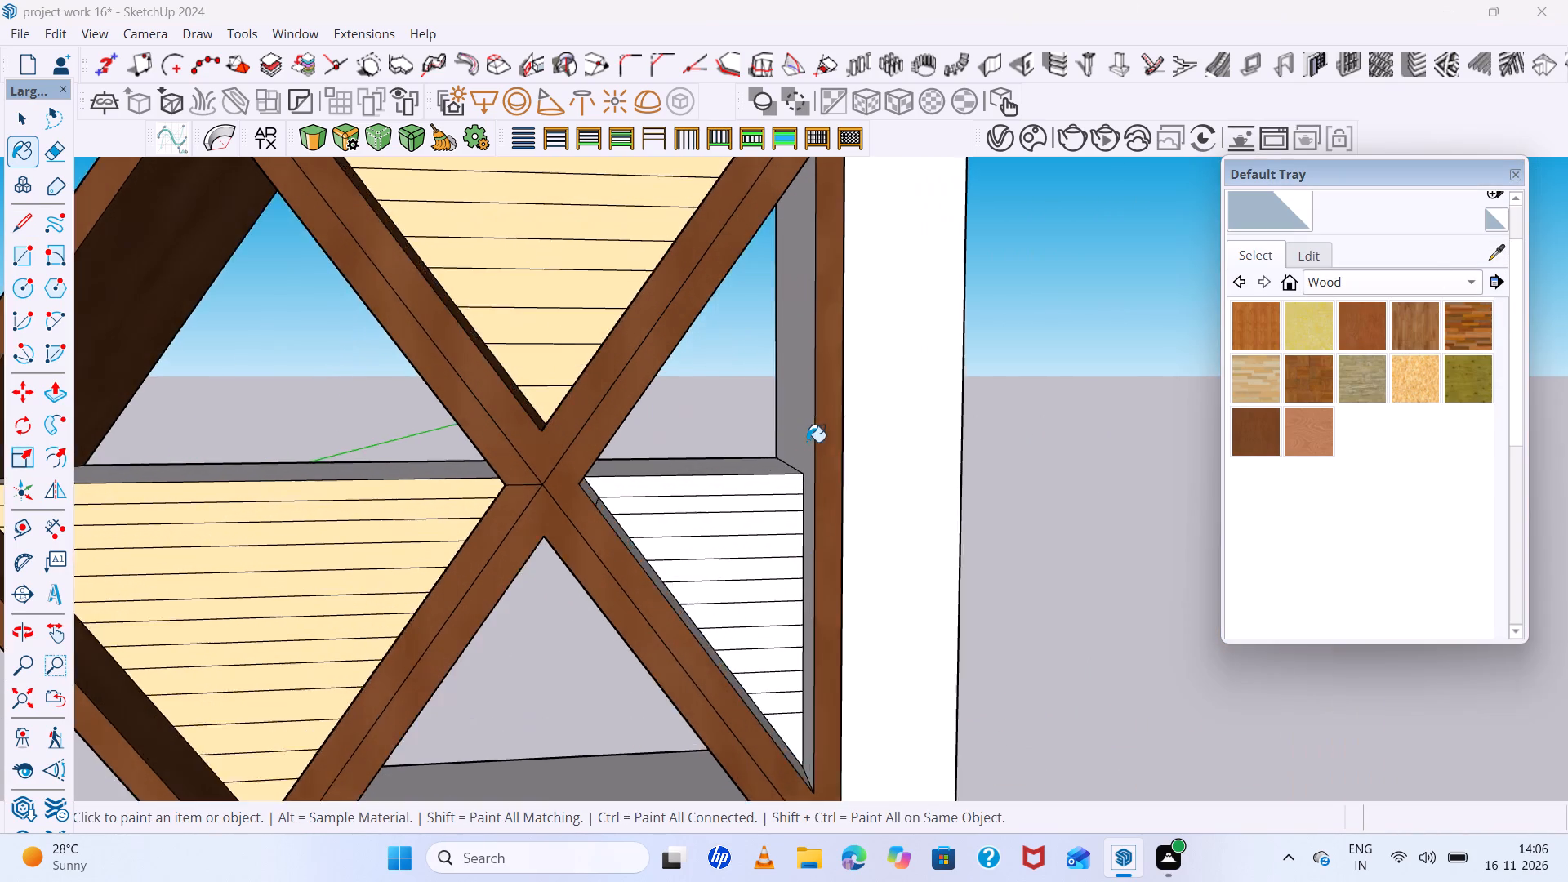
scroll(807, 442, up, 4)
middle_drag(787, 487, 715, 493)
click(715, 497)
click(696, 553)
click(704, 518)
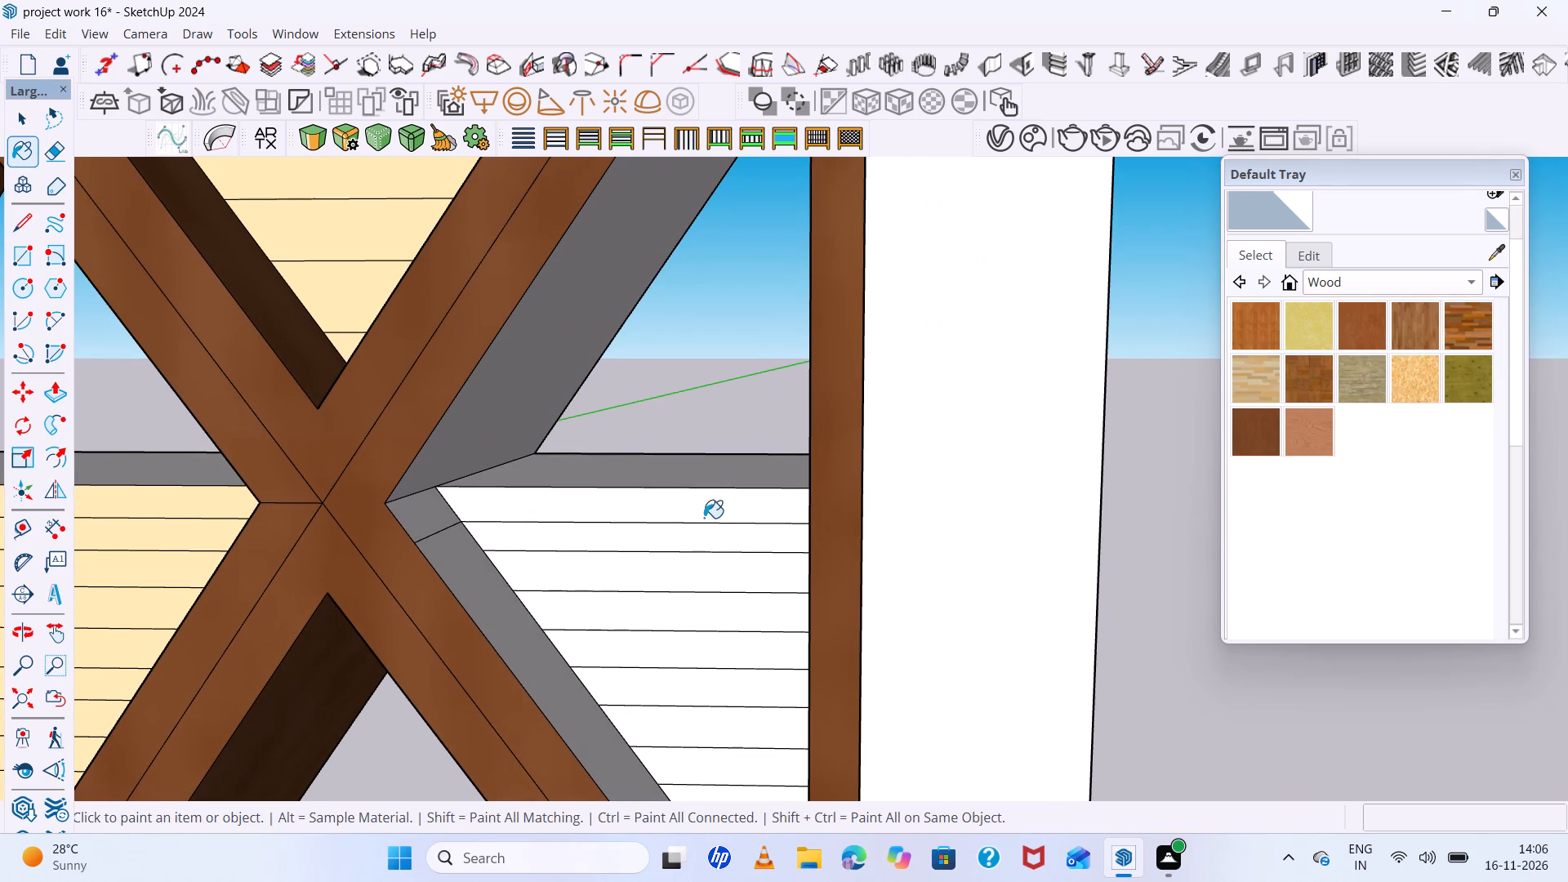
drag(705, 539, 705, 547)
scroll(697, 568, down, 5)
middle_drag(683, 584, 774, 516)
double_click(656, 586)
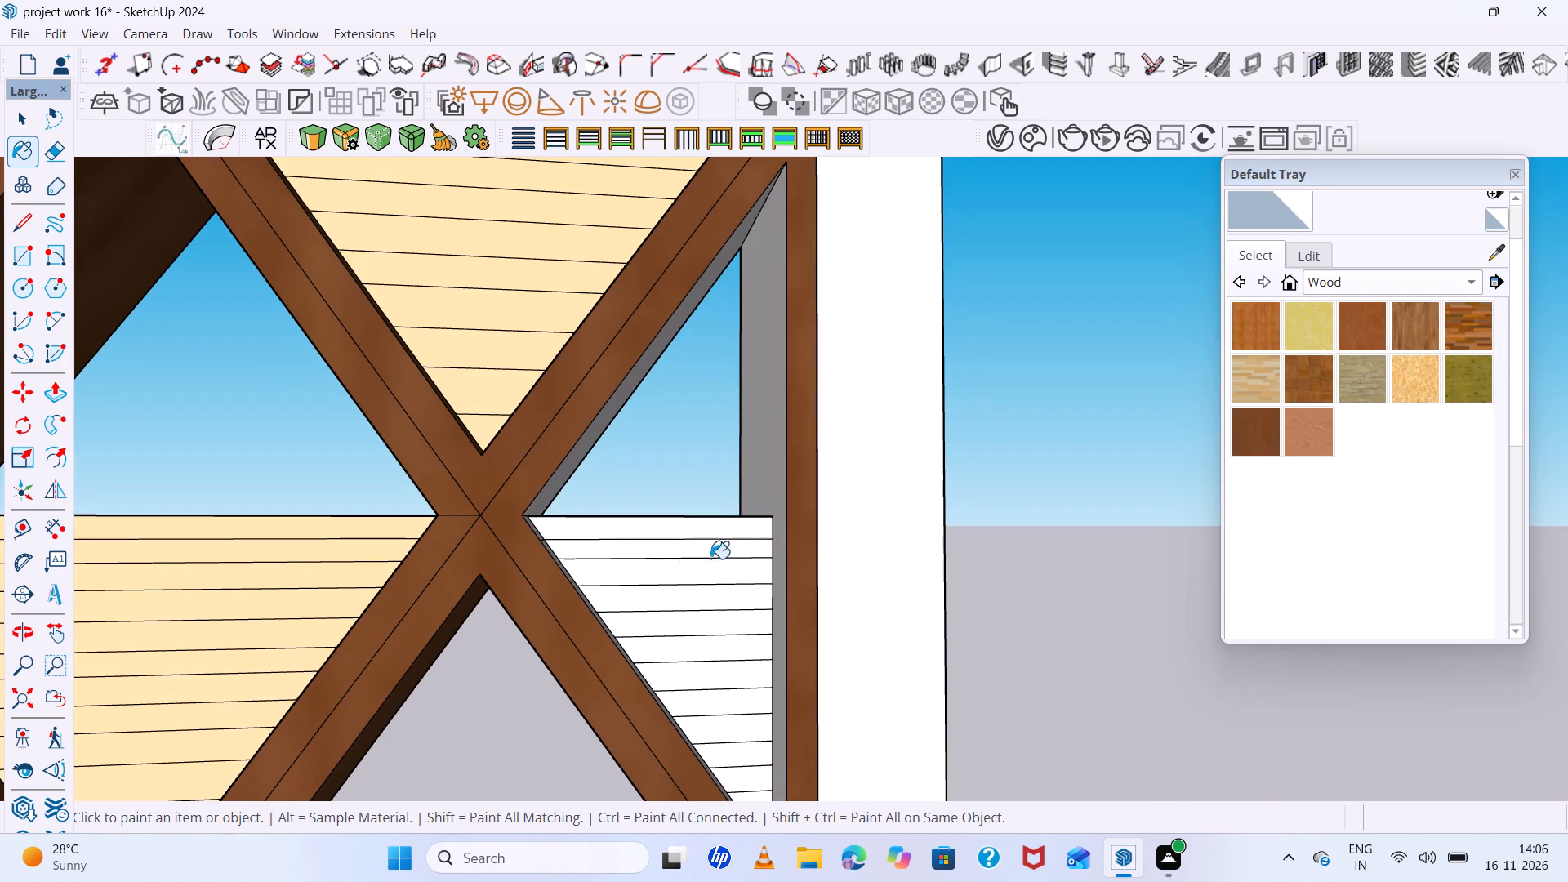
Sample the beige of the adjacent slatted panel and paint the upper six slats of the white triangular panel with it.
key(space)
double_click(712, 555)
scroll(712, 554, up, 4)
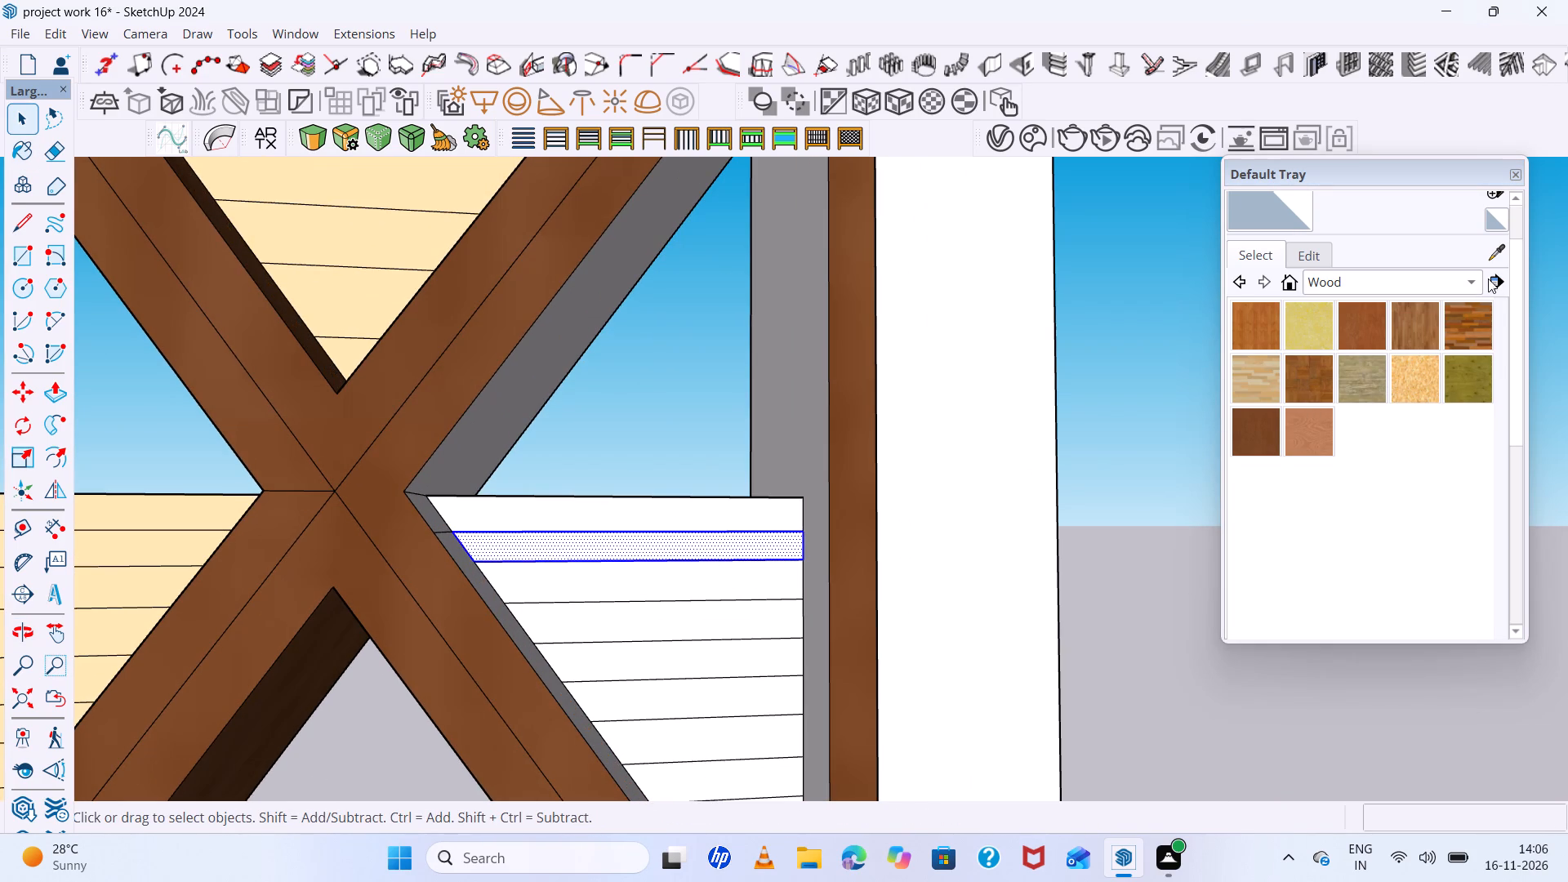
click(1496, 257)
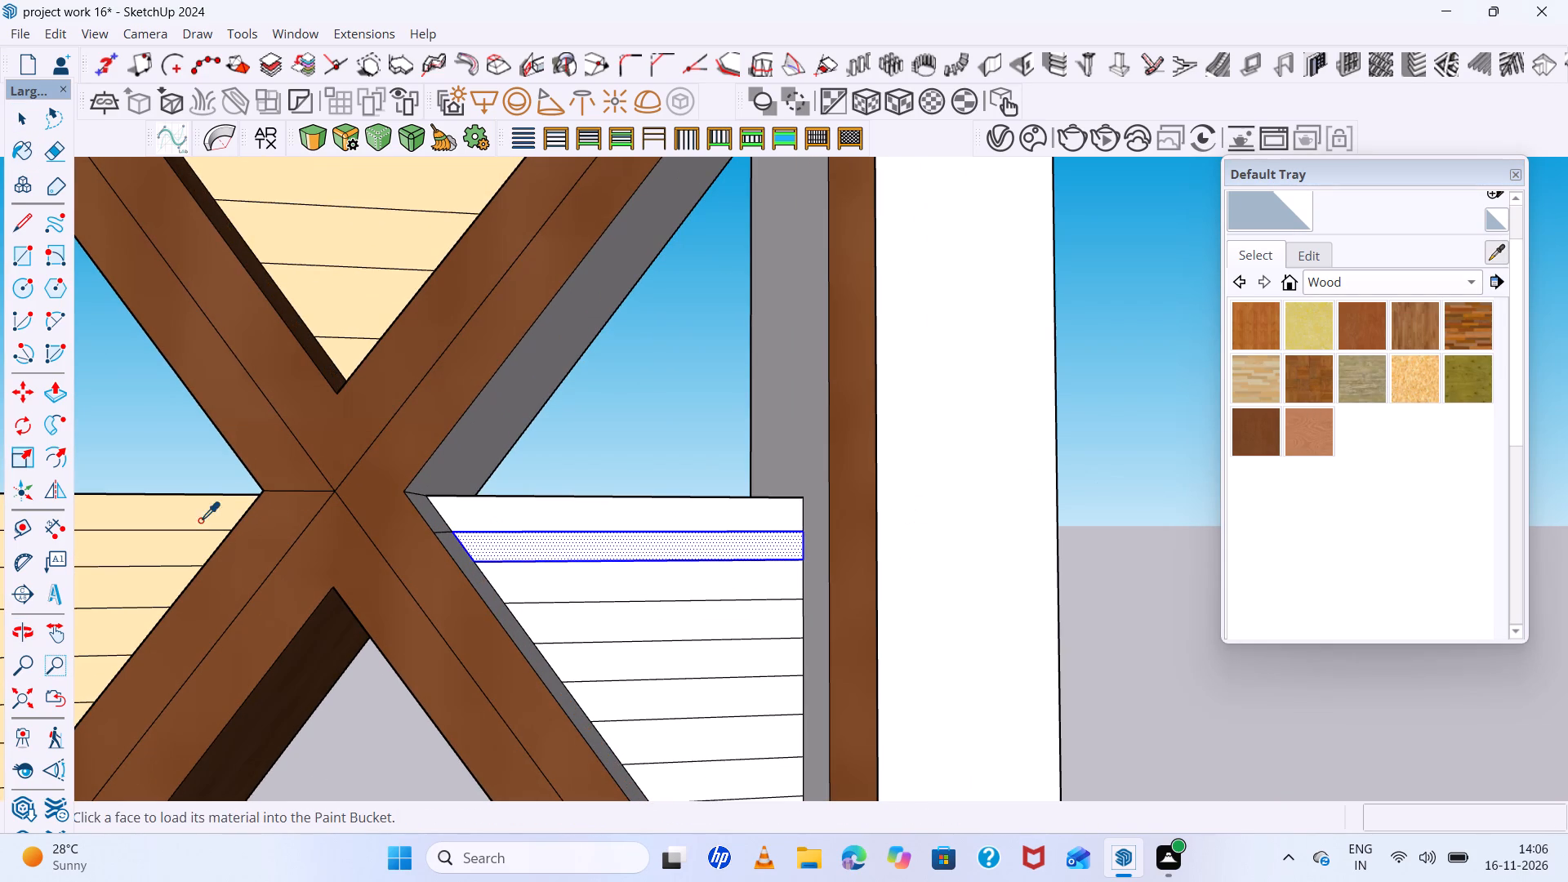
click(200, 518)
scroll(666, 551, up, 4)
click(660, 546)
click(644, 486)
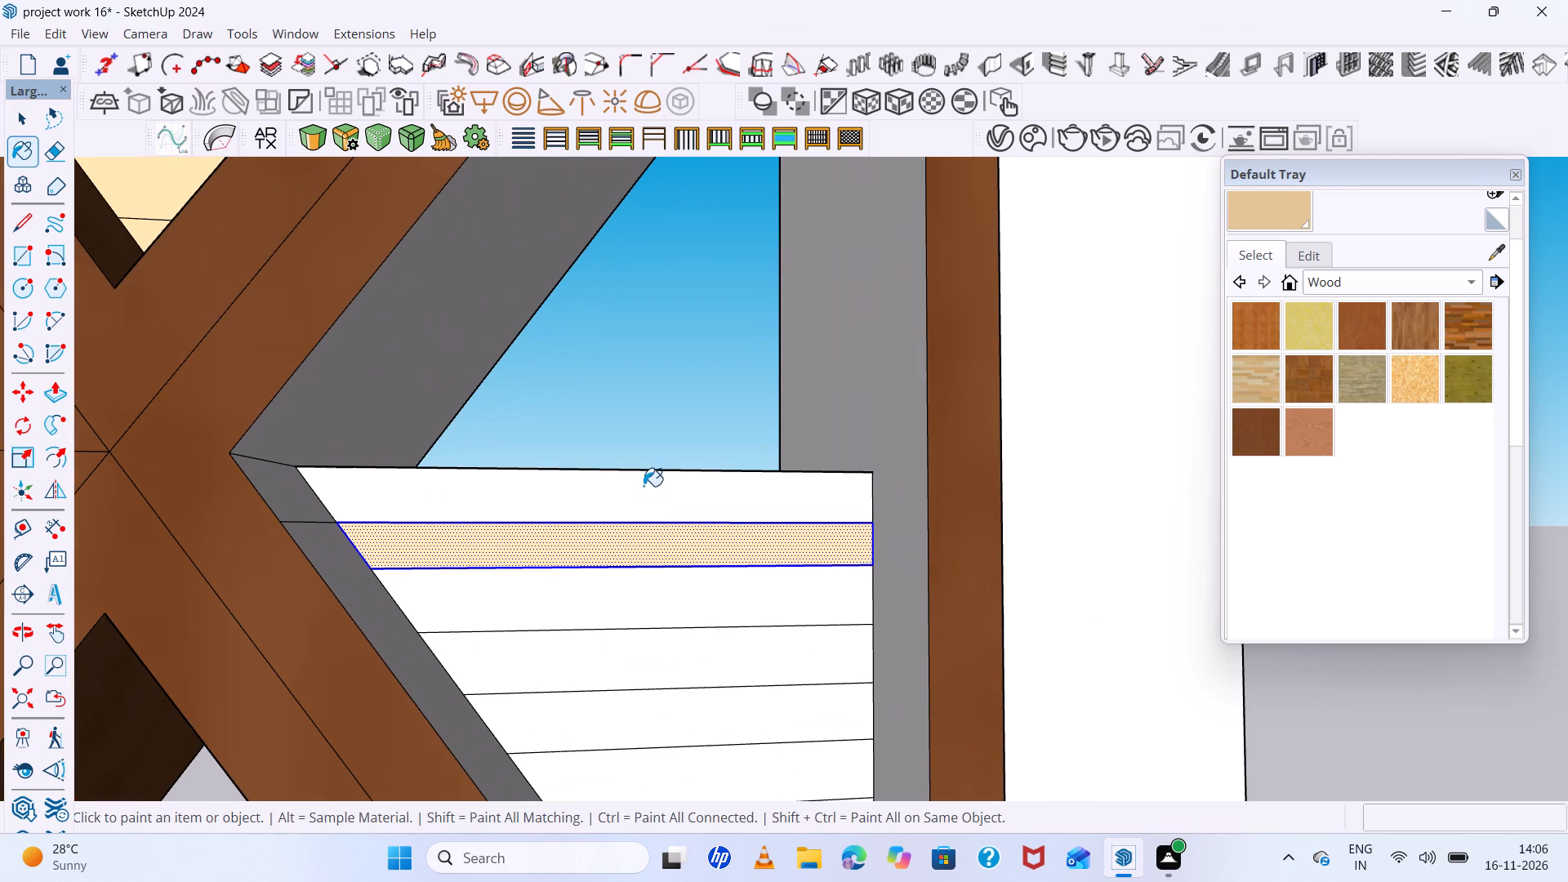
click(679, 586)
click(699, 672)
scroll(699, 672, down, 8)
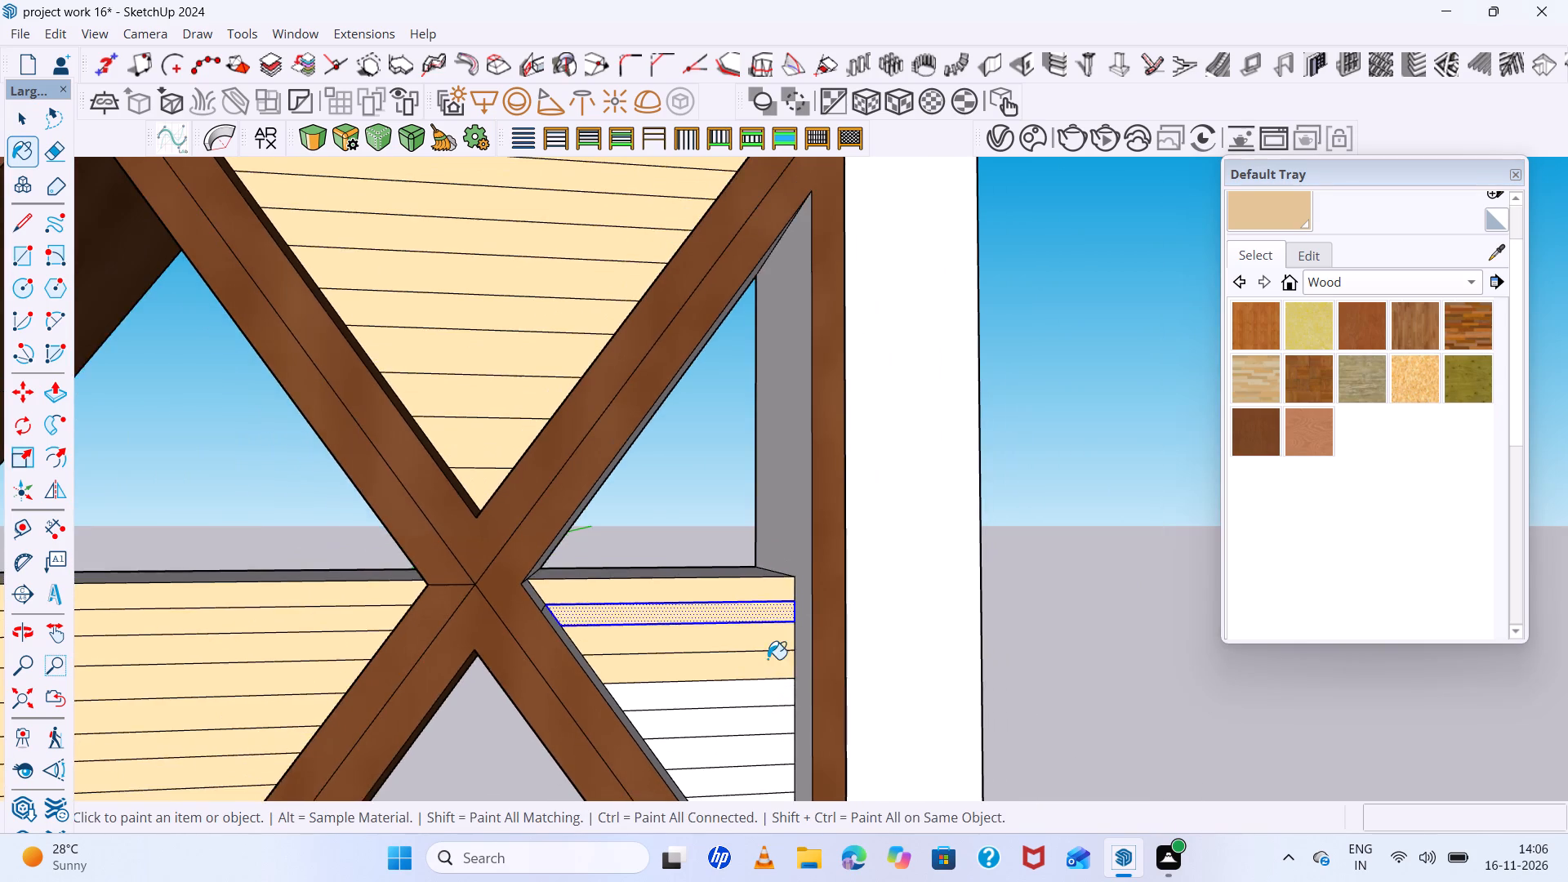
middle_drag(768, 659, 745, 594)
scroll(725, 719, up, 4)
middle_drag(705, 719, 664, 724)
click(666, 682)
click(685, 733)
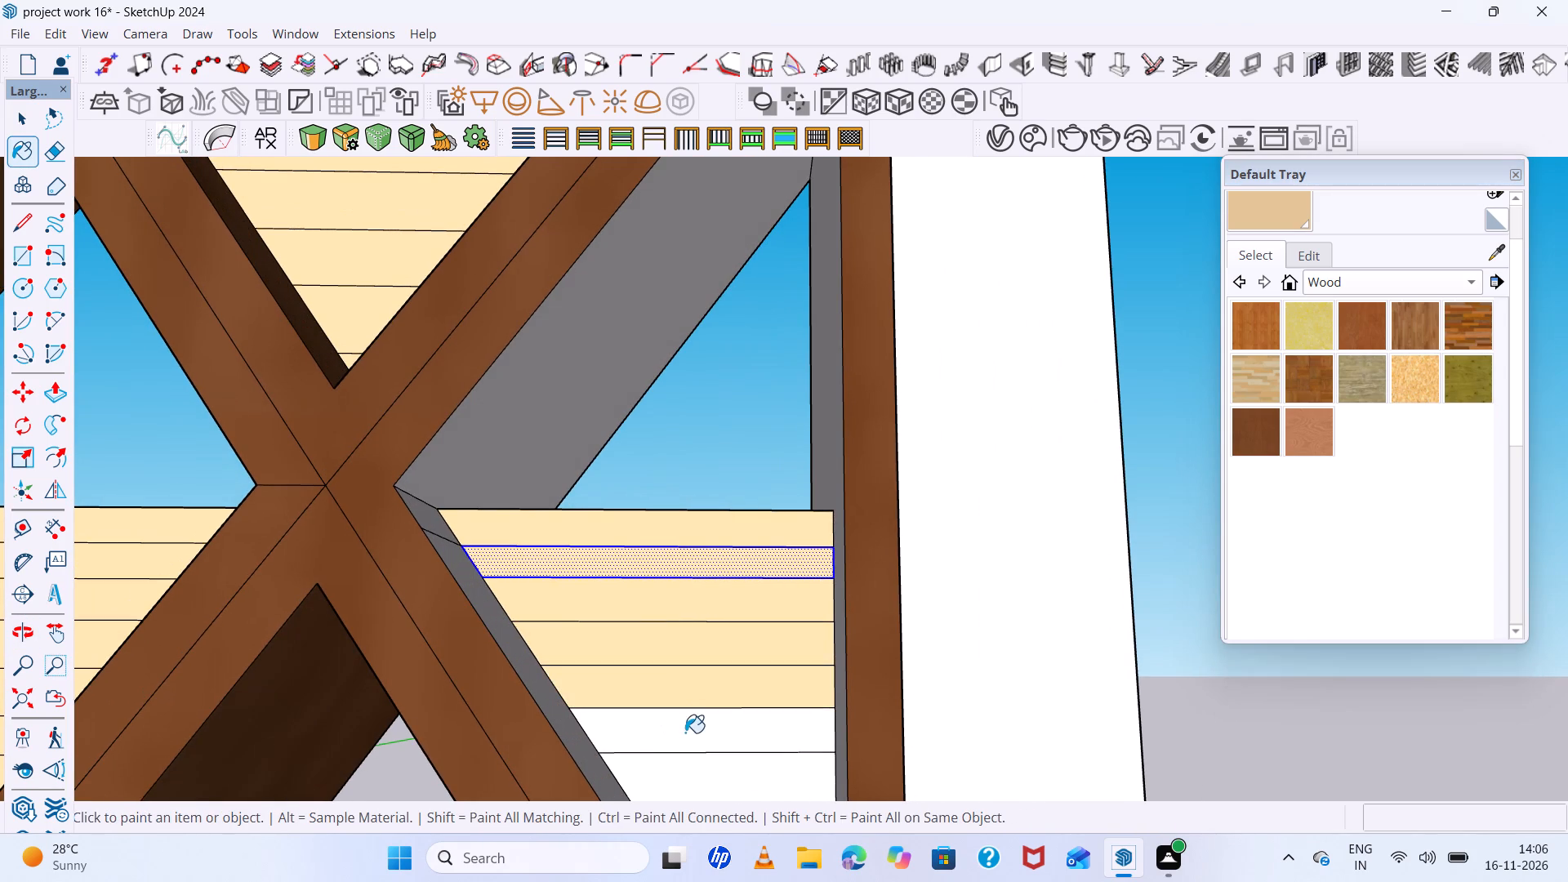
Paint the remaining lower slats of the small triangular panel beige, down to its tip, and clear the selection.
scroll(663, 595, down, 6)
middle_drag(663, 595, 658, 644)
click(687, 694)
click(694, 733)
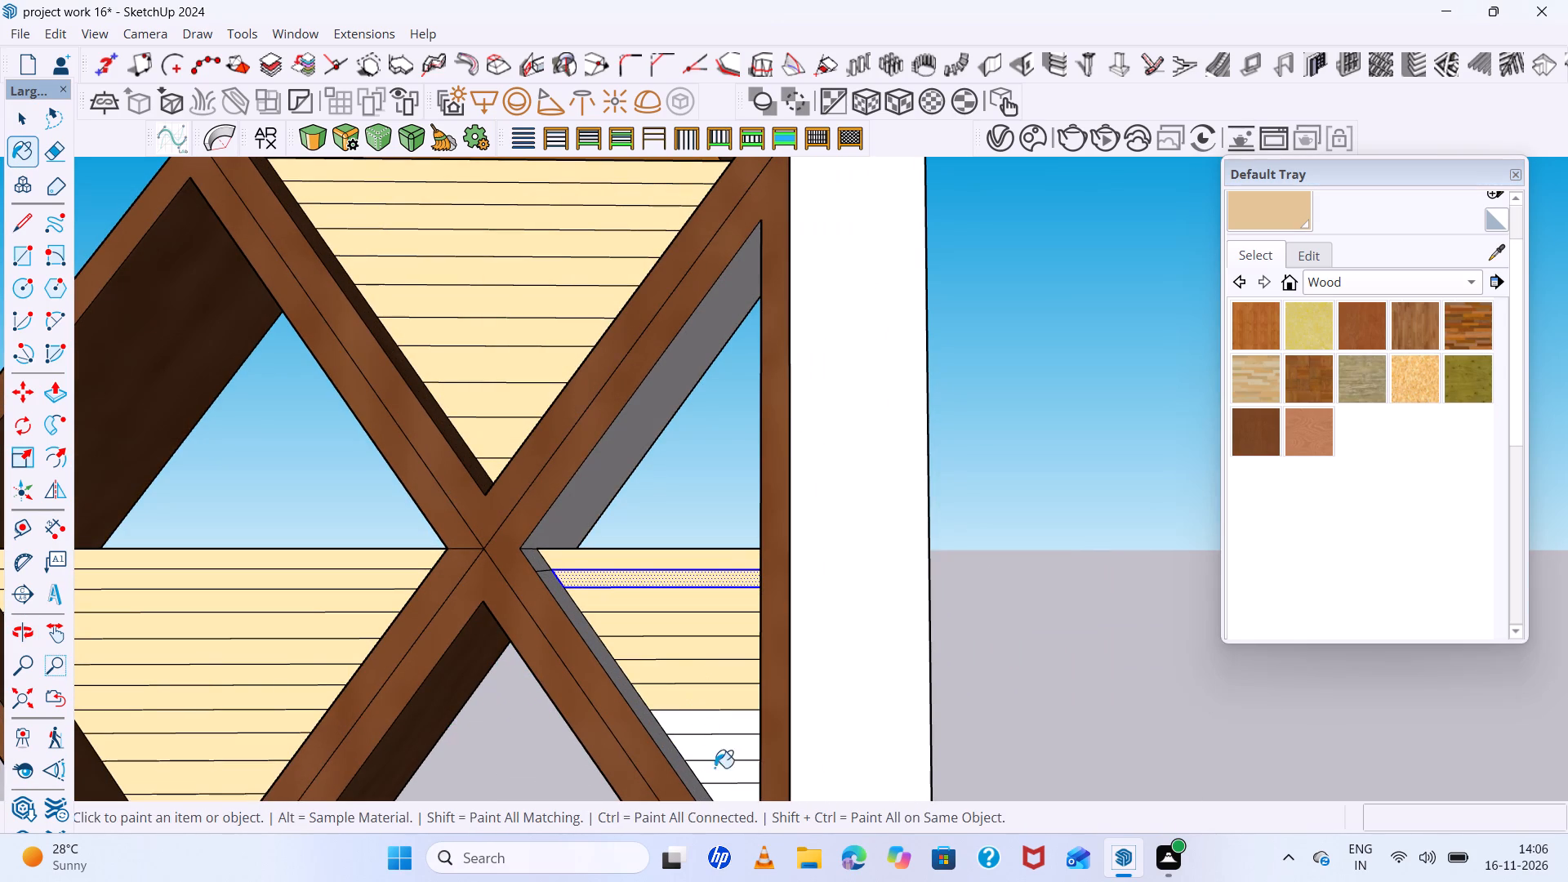
click(719, 777)
click(723, 724)
click(723, 752)
scroll(710, 668, down, 6)
middle_drag(696, 645, 719, 646)
scroll(741, 768, up, 10)
click(705, 710)
click(705, 747)
scroll(710, 751, down, 6)
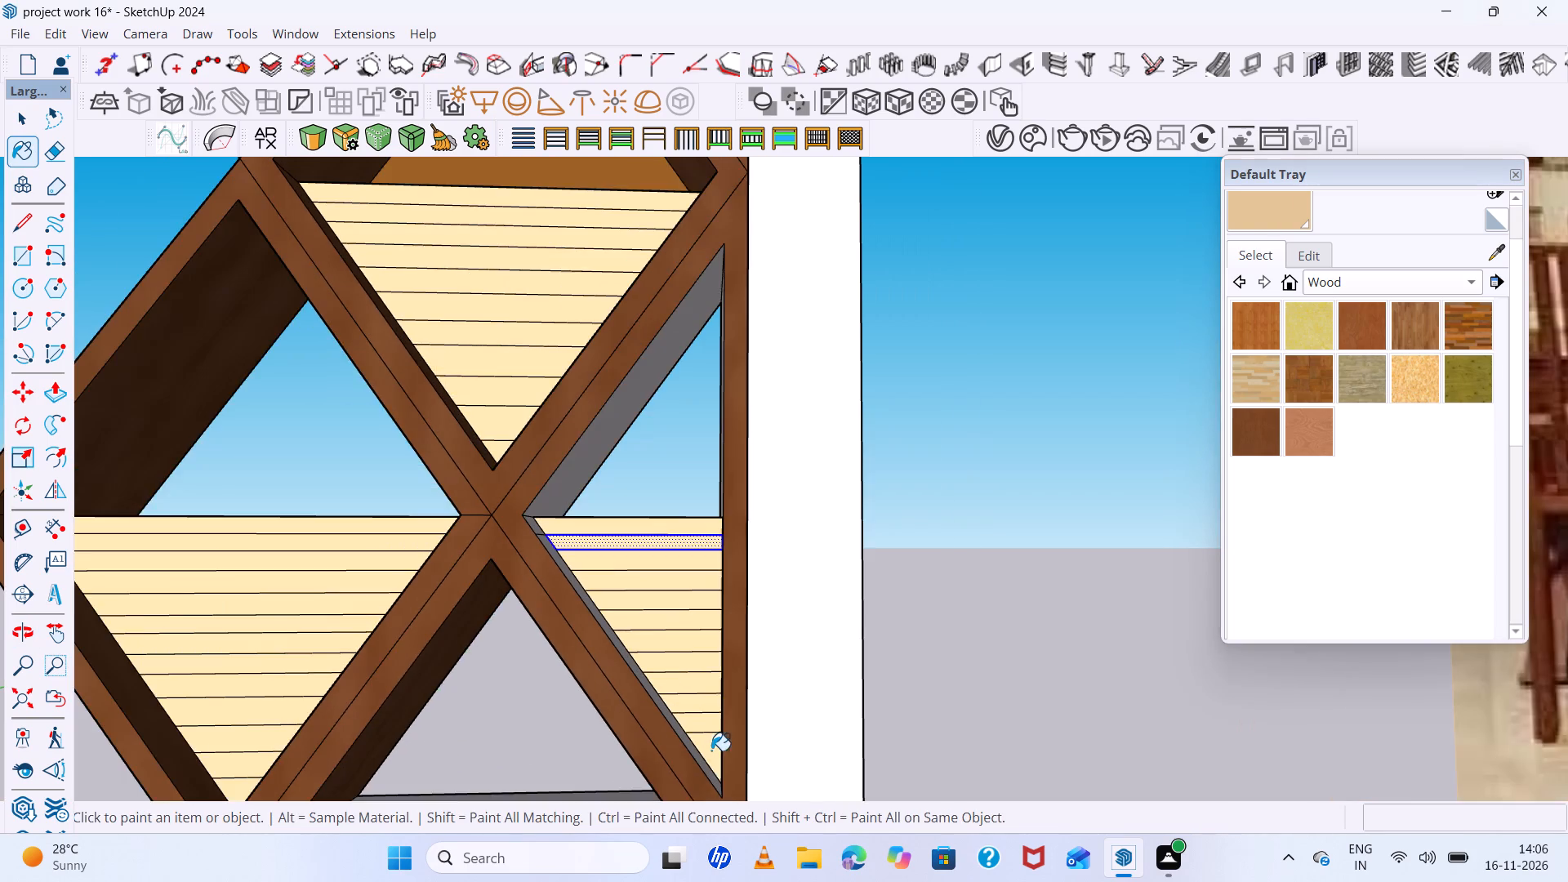
middle_drag(711, 751, 831, 742)
key(space)
click(989, 657)
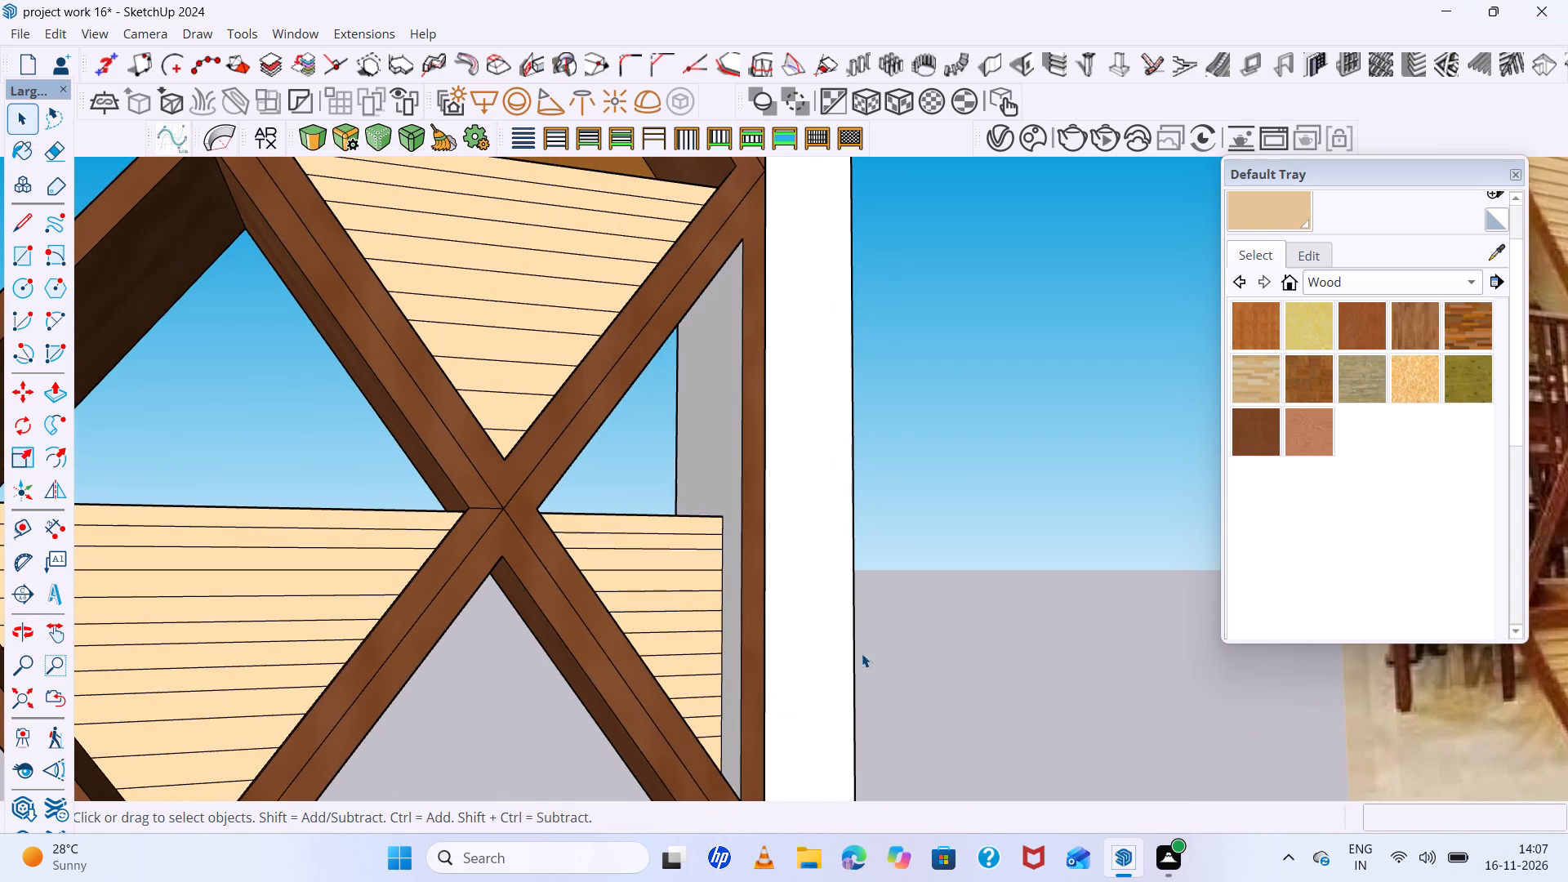
Paint the grey inner face of the vertical post beside the small slatted panel with the dark brown wood material.
scroll(805, 651, down, 14)
middle_drag(728, 705, 391, 754)
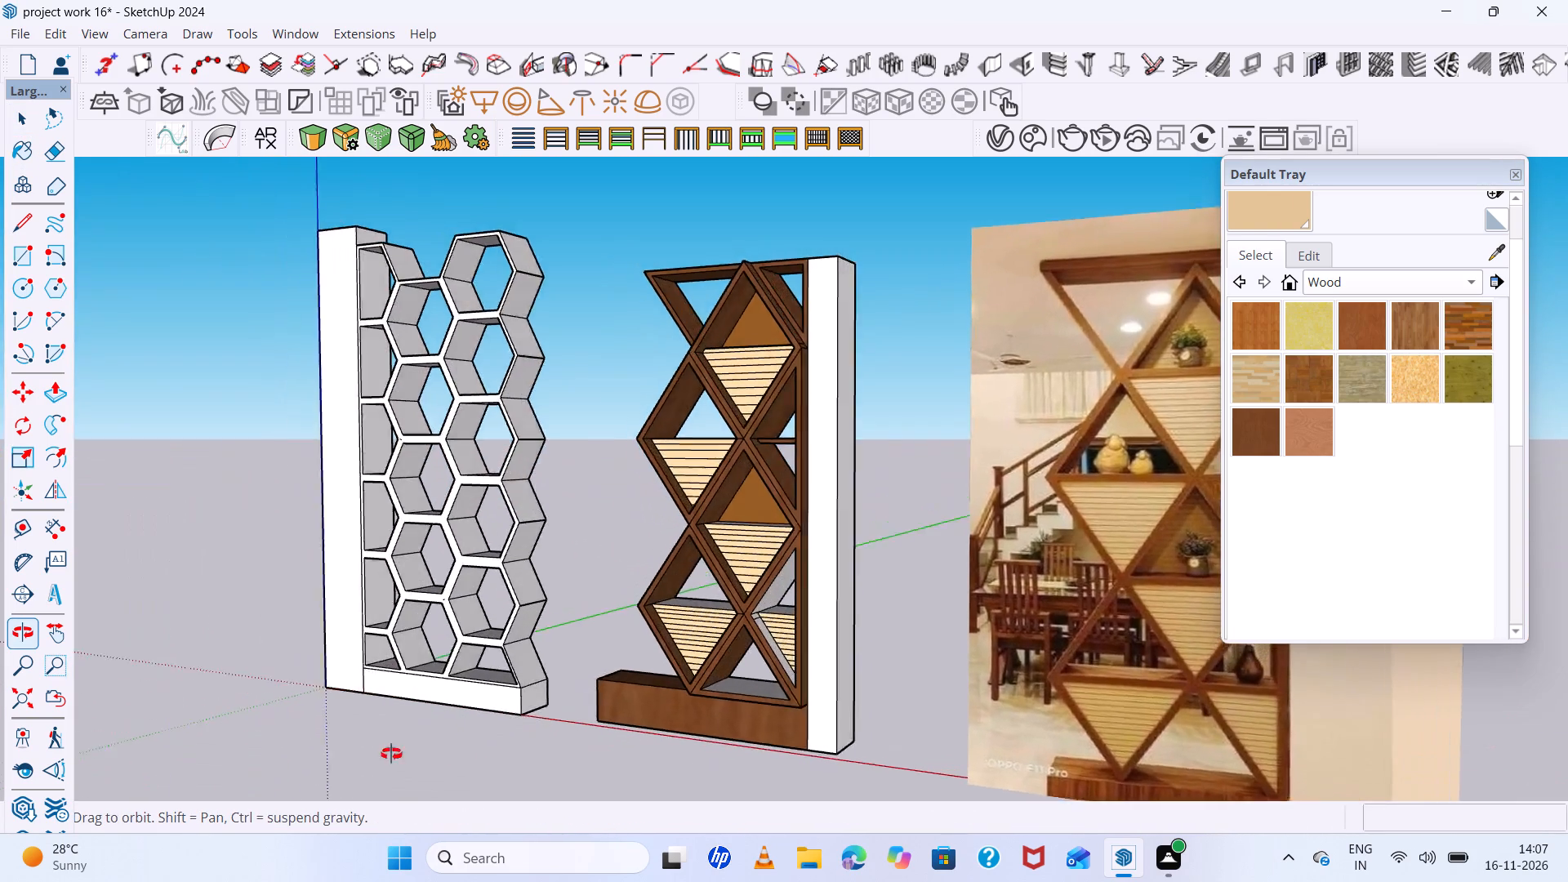
middle_drag(391, 754, 791, 406)
scroll(770, 423, down, 4)
middle_drag(765, 430, 755, 715)
scroll(758, 599, up, 6)
click(1265, 425)
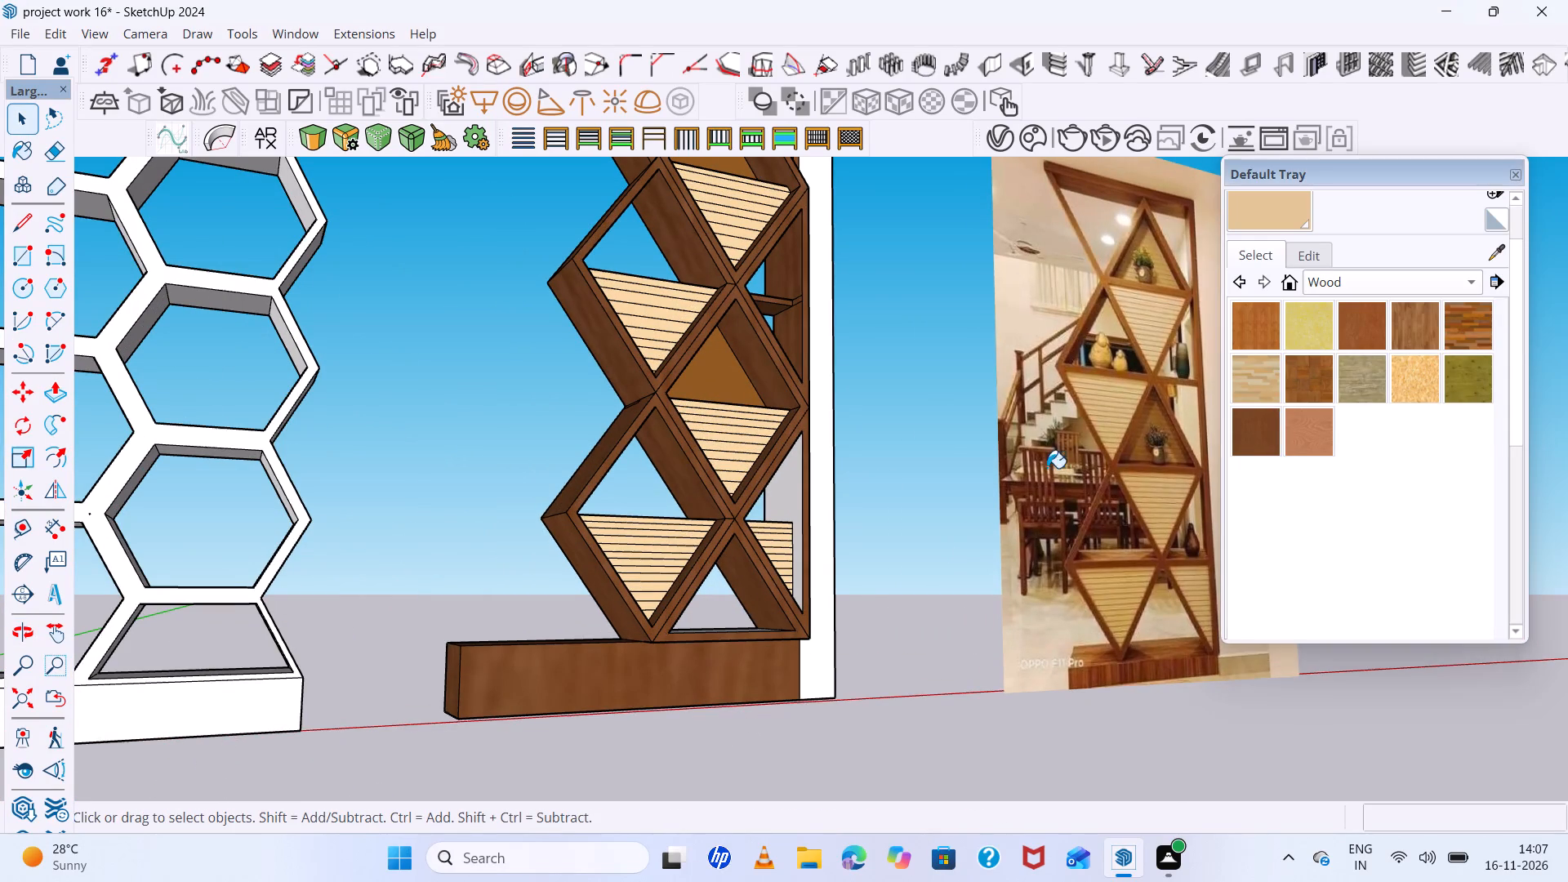
scroll(744, 513, up, 9)
click(831, 470)
scroll(844, 594, up, 2)
Erase the stray line crossing the inner face of the diagonal beside the small slatted panel.
middle_drag(840, 587, 791, 537)
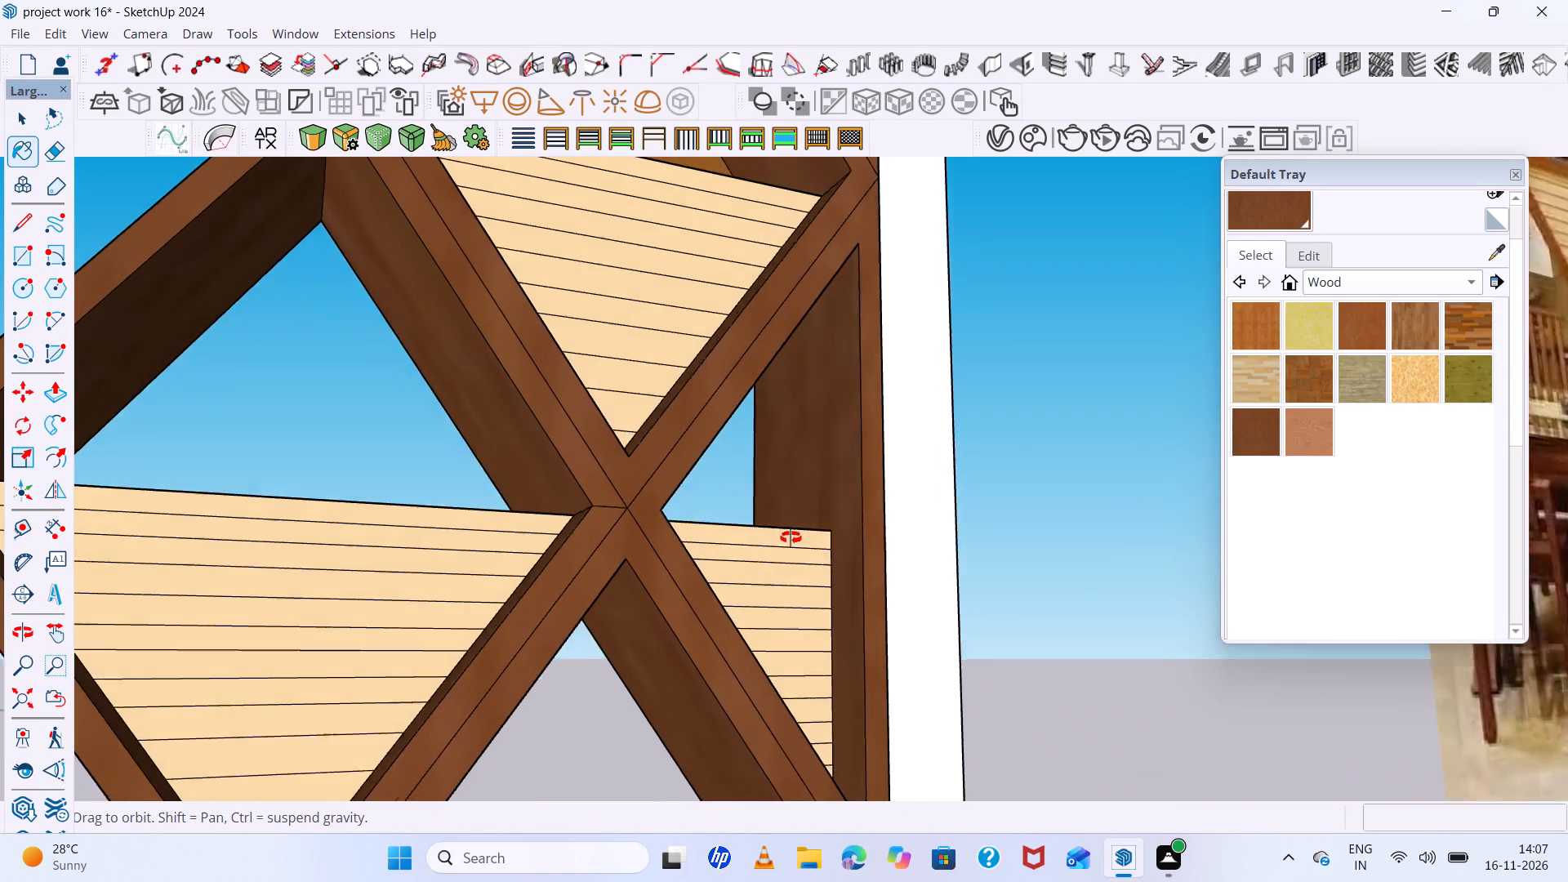
middle_drag(791, 537, 301, 465)
scroll(689, 578, up, 3)
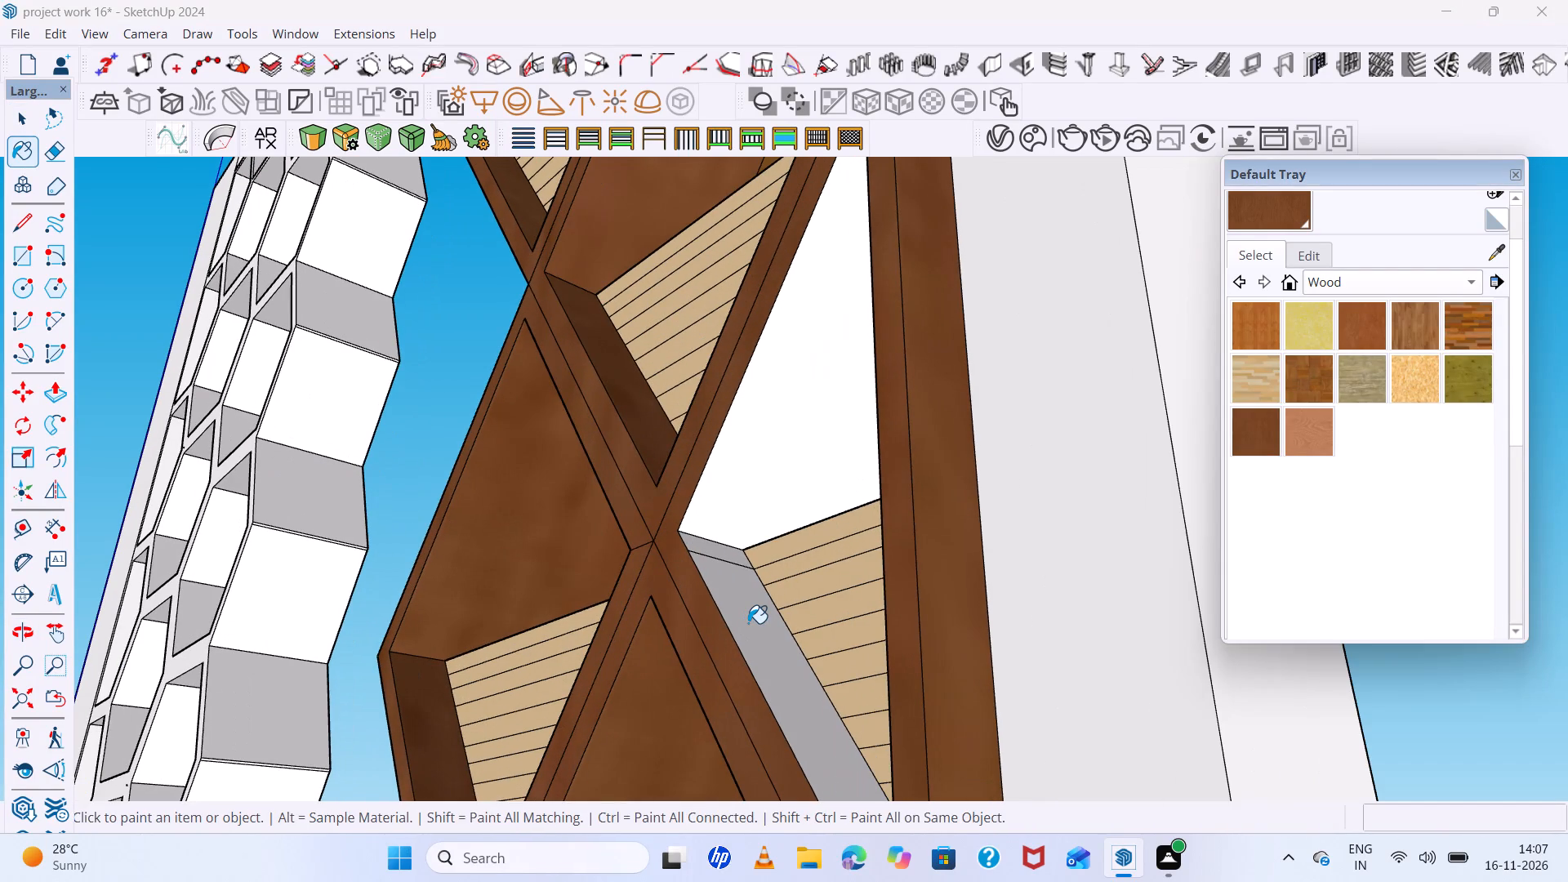
key(e)
click(724, 557)
click(724, 564)
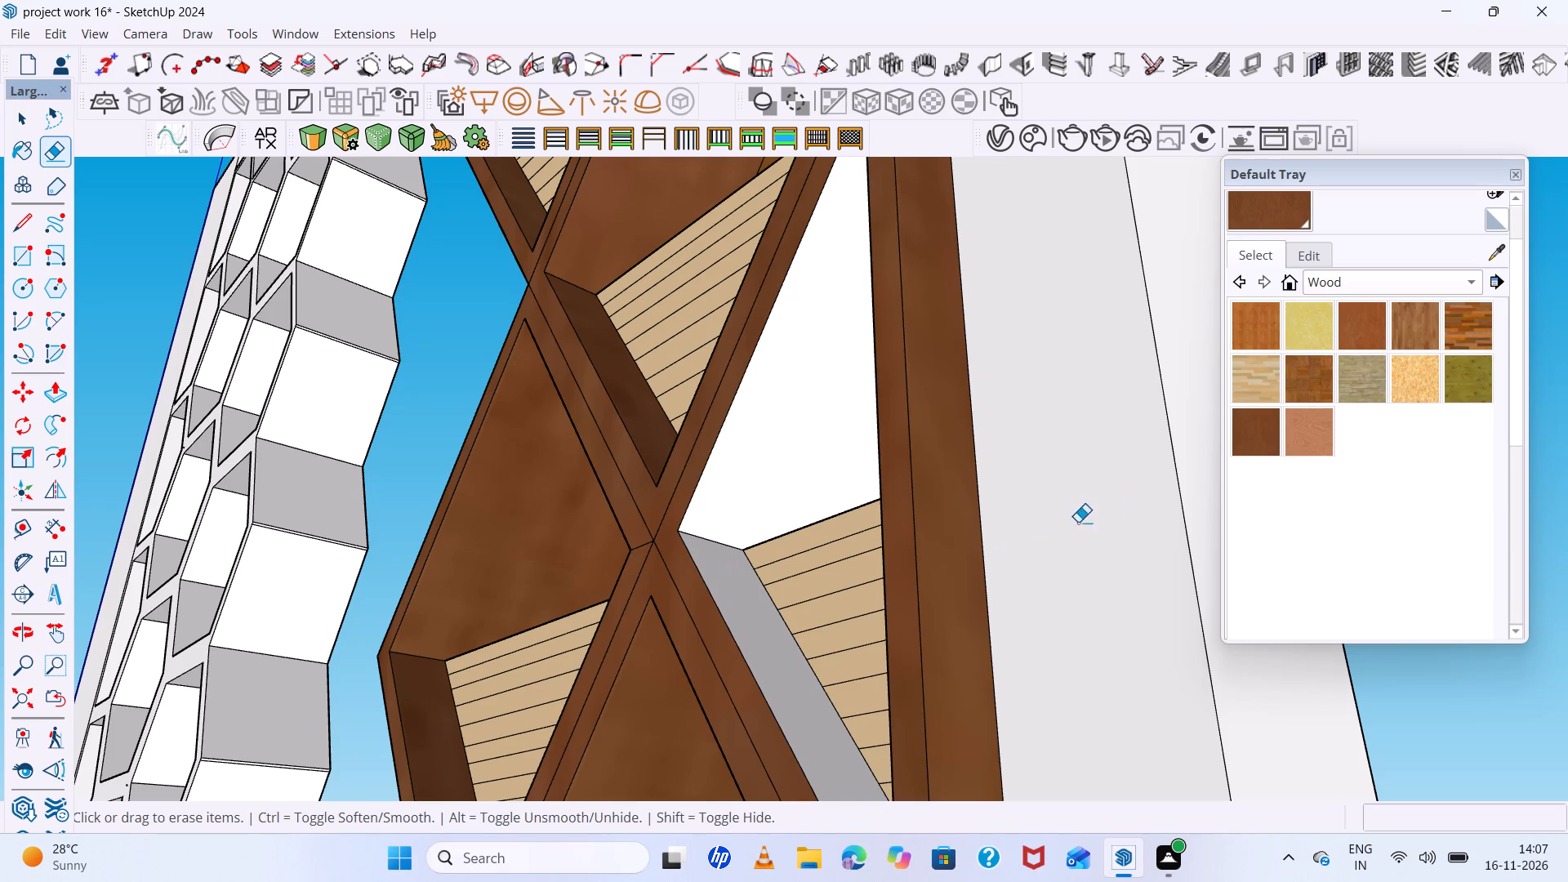
Paint the inner faces of the lower and upper diagonals facing the post dark brown wood.
click(1264, 205)
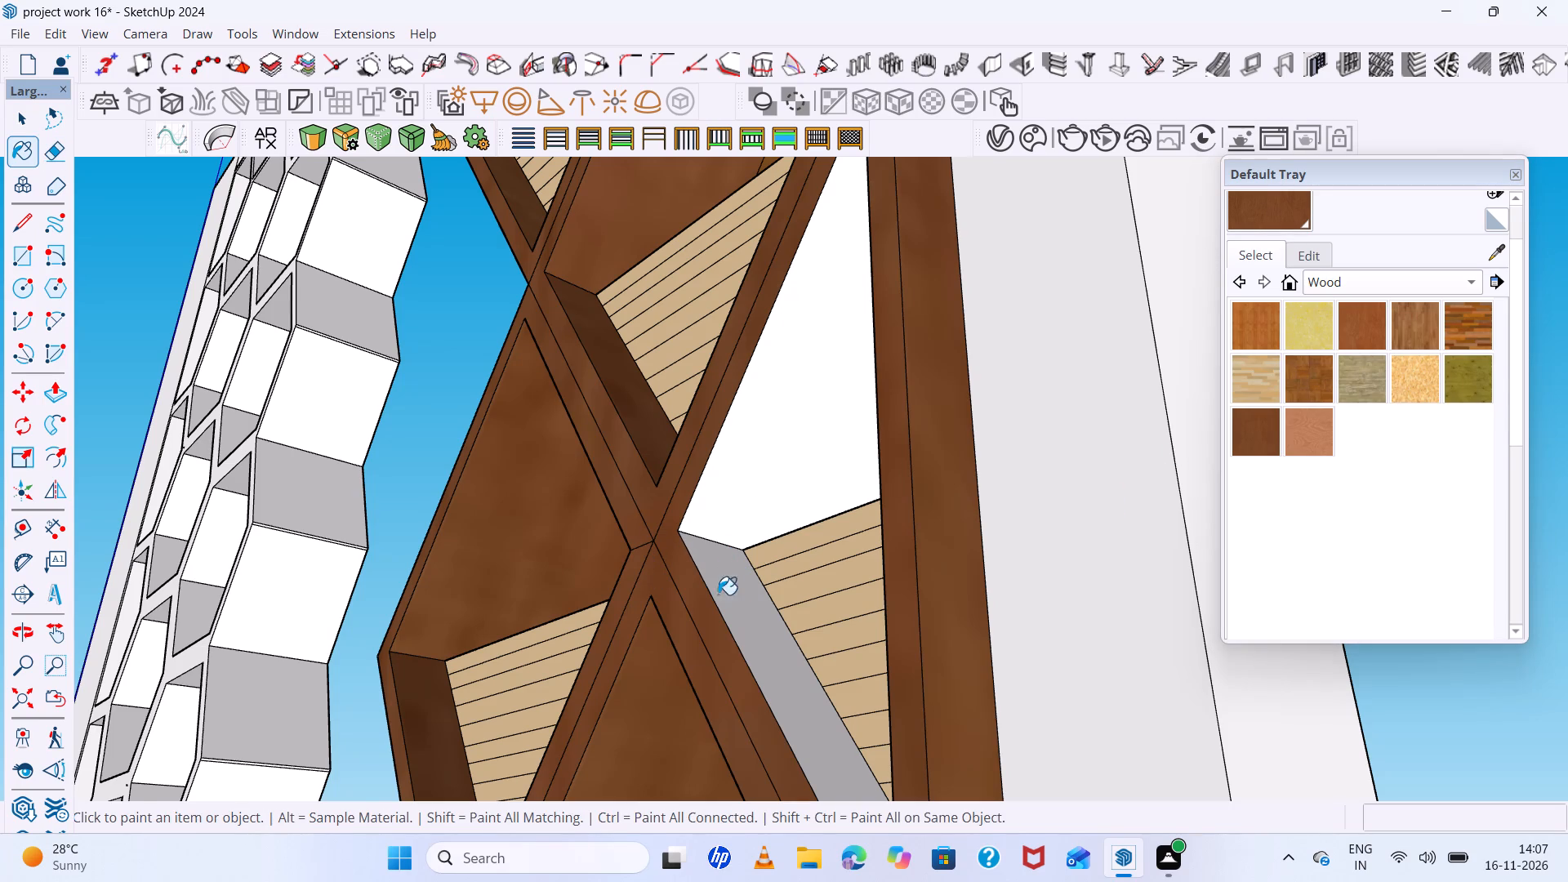
click(750, 620)
click(786, 451)
Paint the grey shelf above the small slatted panel and the panel's top band dark brown wood.
scroll(692, 526, down, 7)
middle_drag(788, 599, 1173, 820)
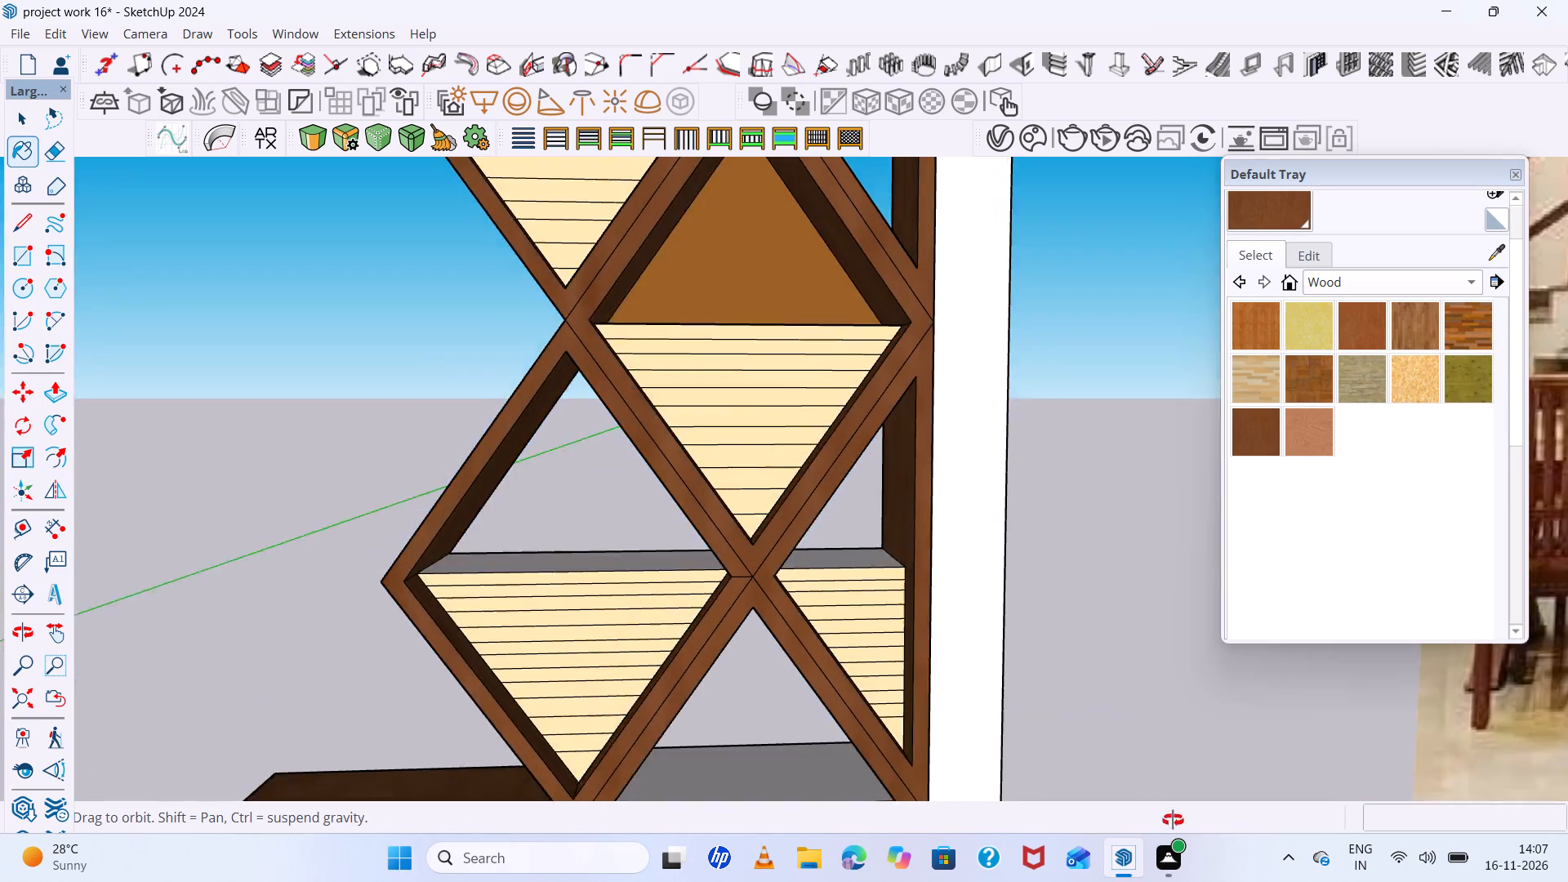
middle_drag(1173, 820, 1142, 881)
scroll(1004, 541, up, 6)
scroll(941, 555, down, 14)
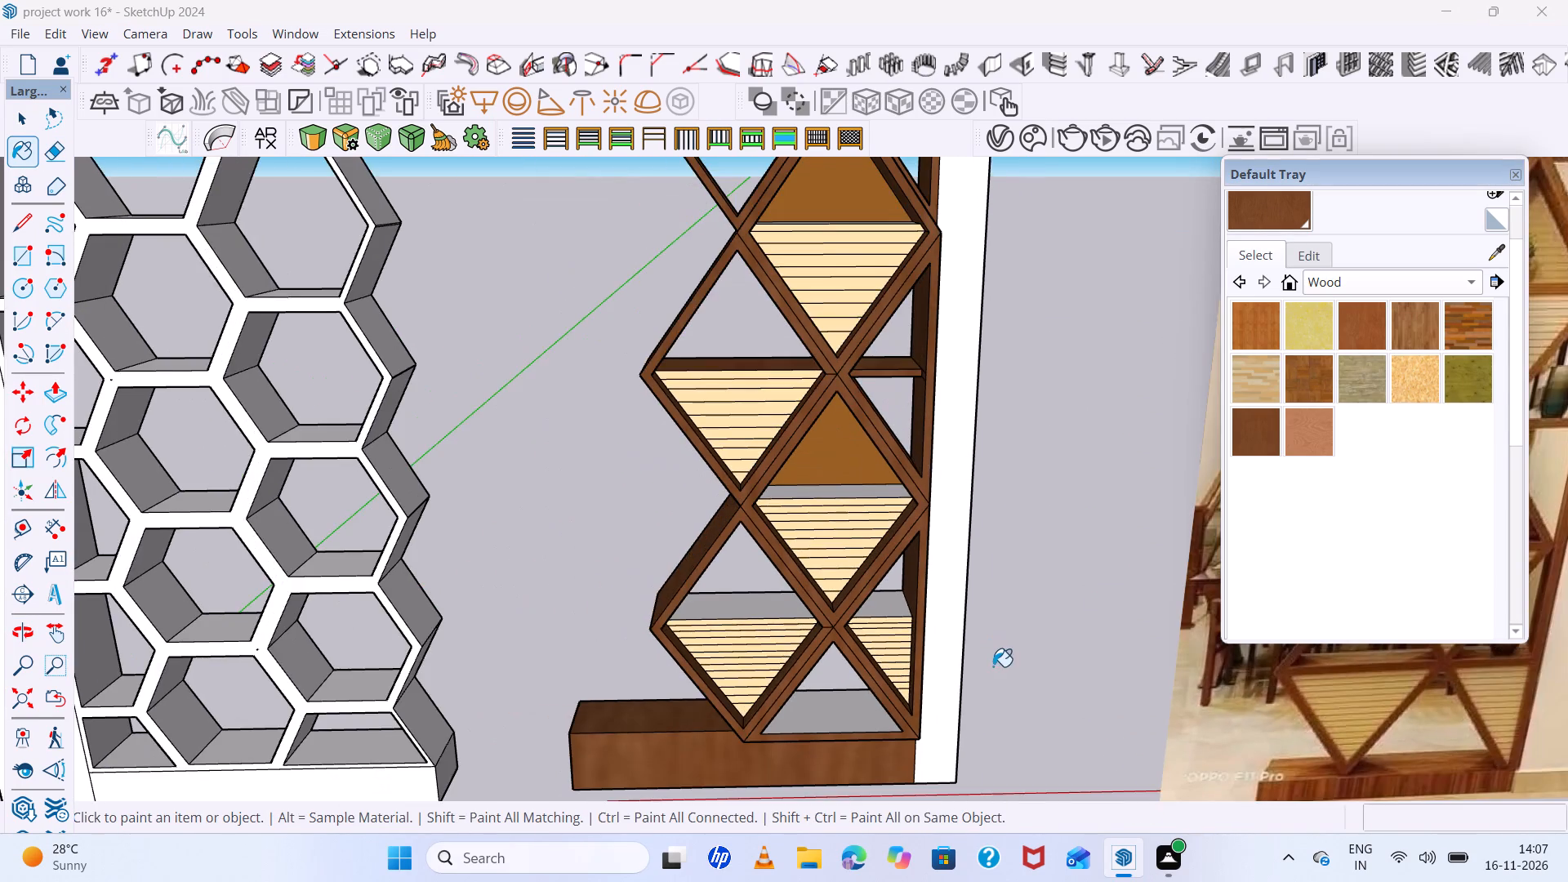
middle_drag(995, 666, 1033, 520)
scroll(902, 566, up, 10)
middle_drag(890, 692, 863, 727)
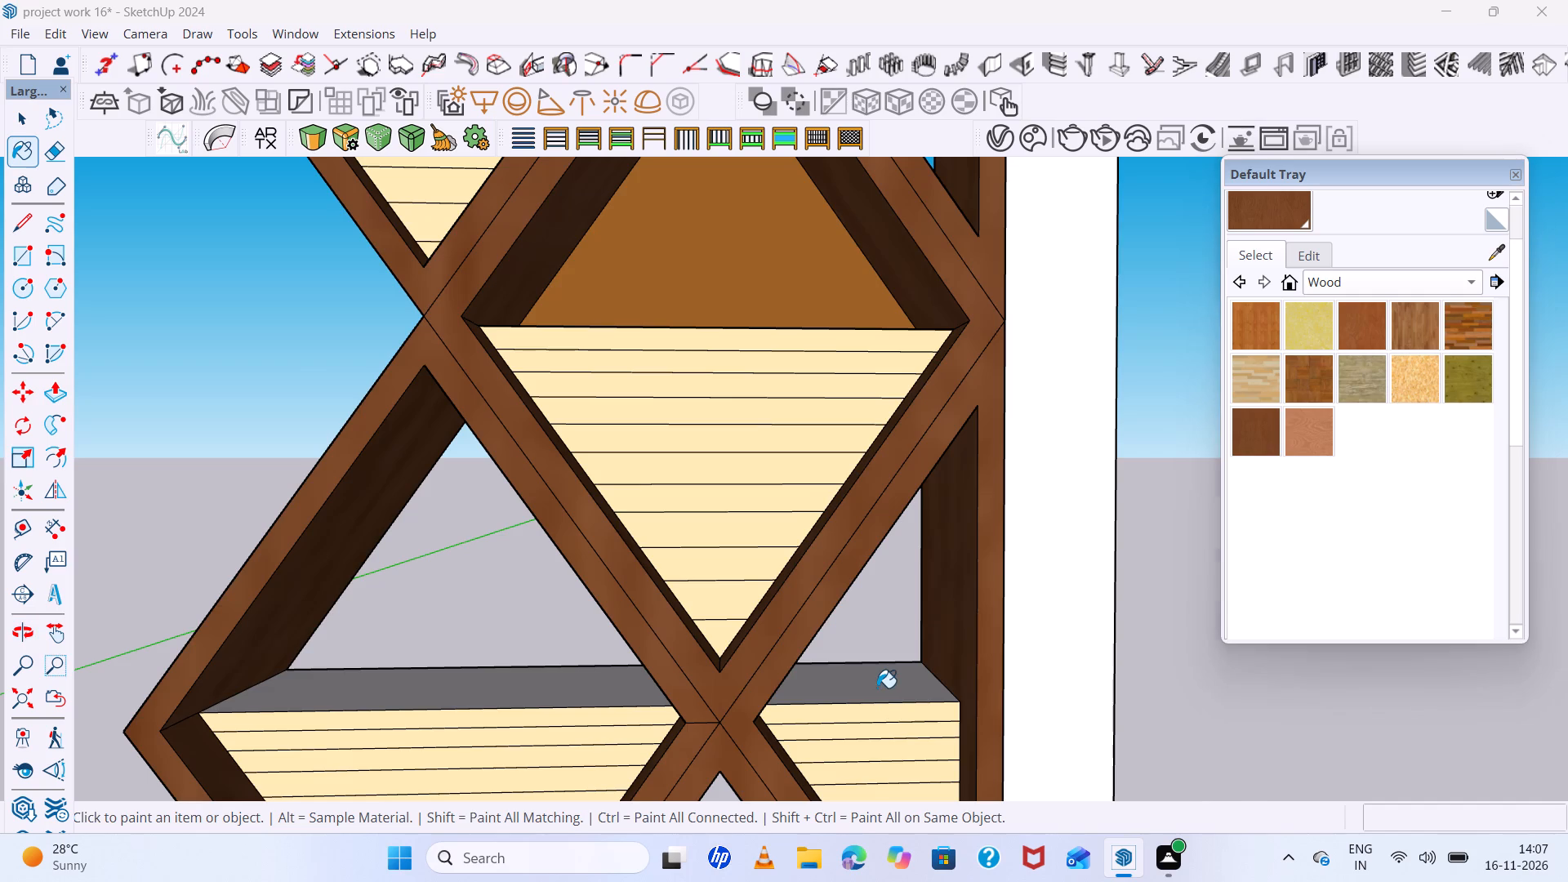
click(877, 688)
scroll(869, 714, up, 6)
click(869, 715)
scroll(869, 715, down, 10)
scroll(495, 724, up, 5)
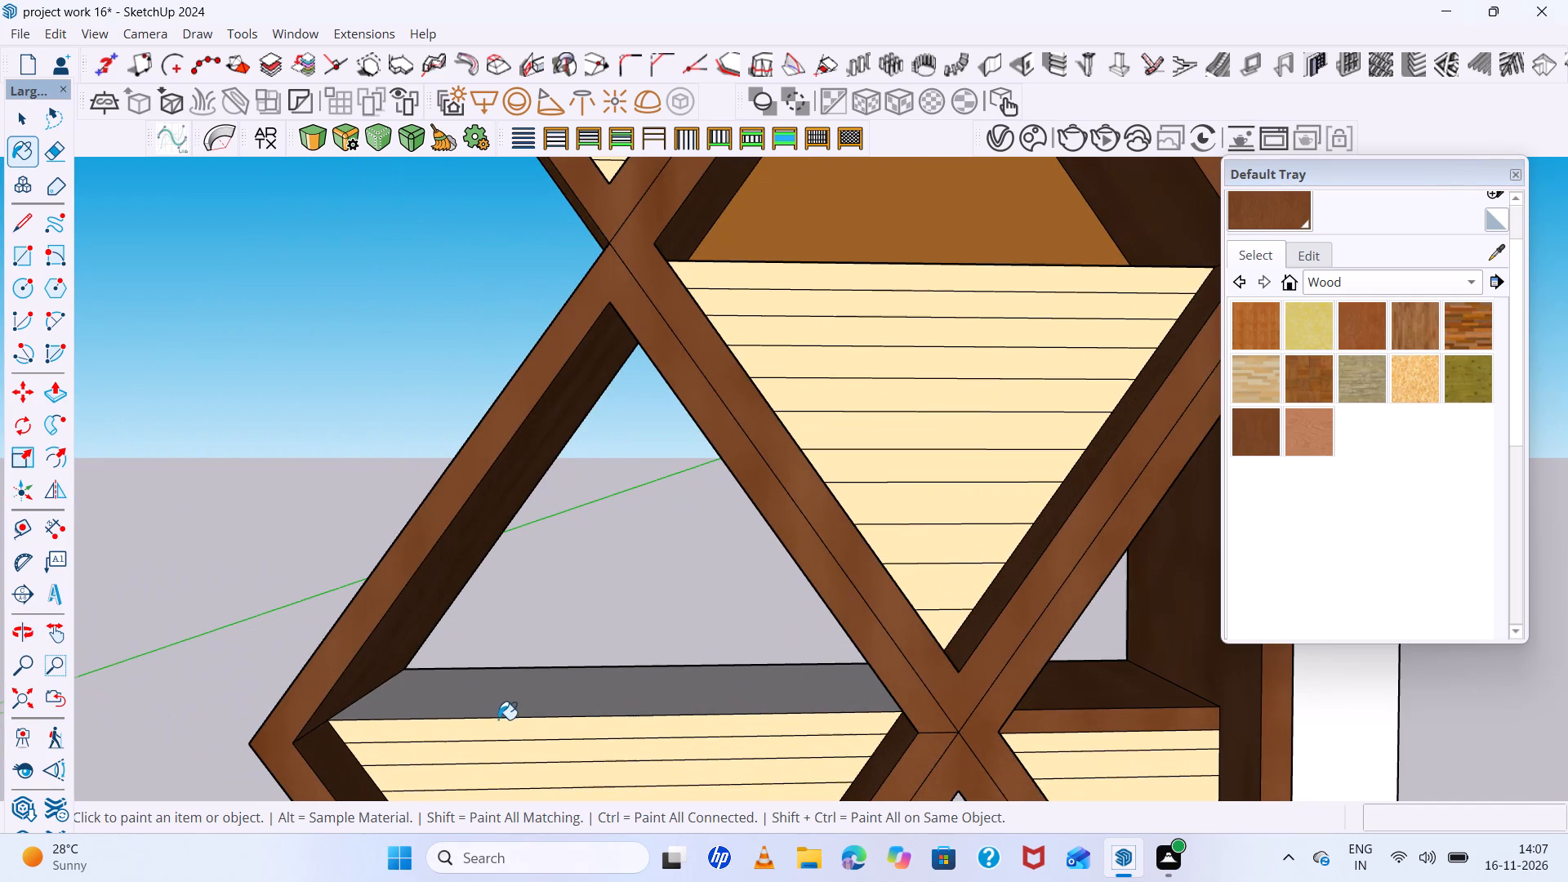
Paint the grey shelf above the lowest large slatted panel and that panel's top band dark brown wood.
click(506, 711)
click(523, 737)
Paint the grey shelf in the lower brown-backed niche and the top band of the slatted panel beneath it dark brown wood.
scroll(523, 771, down, 12)
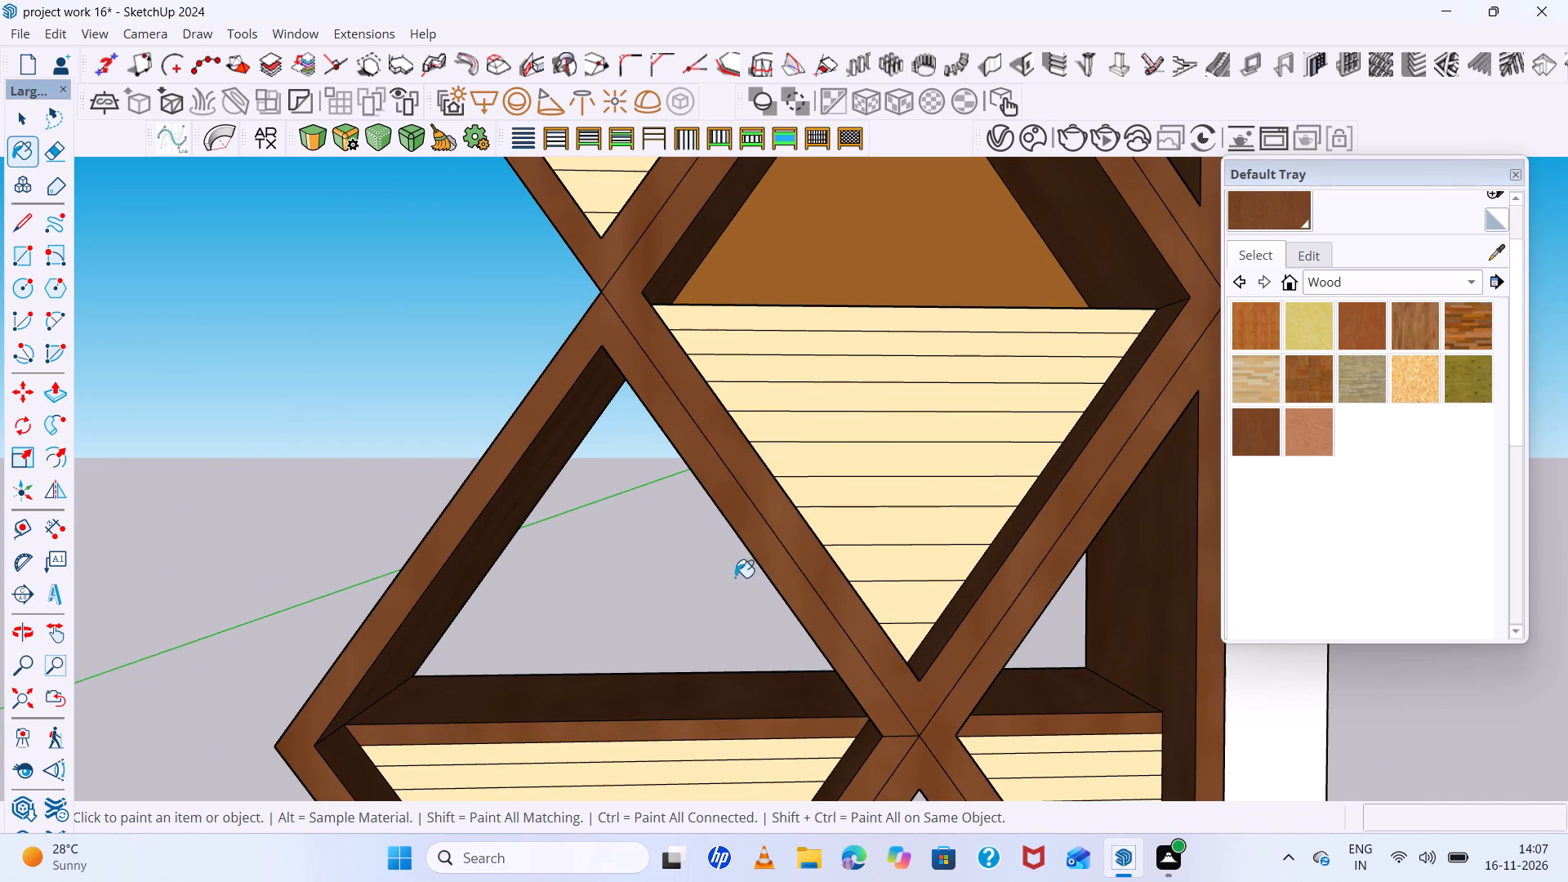
scroll(692, 635, down, 12)
scroll(826, 577, up, 6)
scroll(685, 548, down, 1)
scroll(684, 548, up, 1)
middle_drag(684, 548, 693, 659)
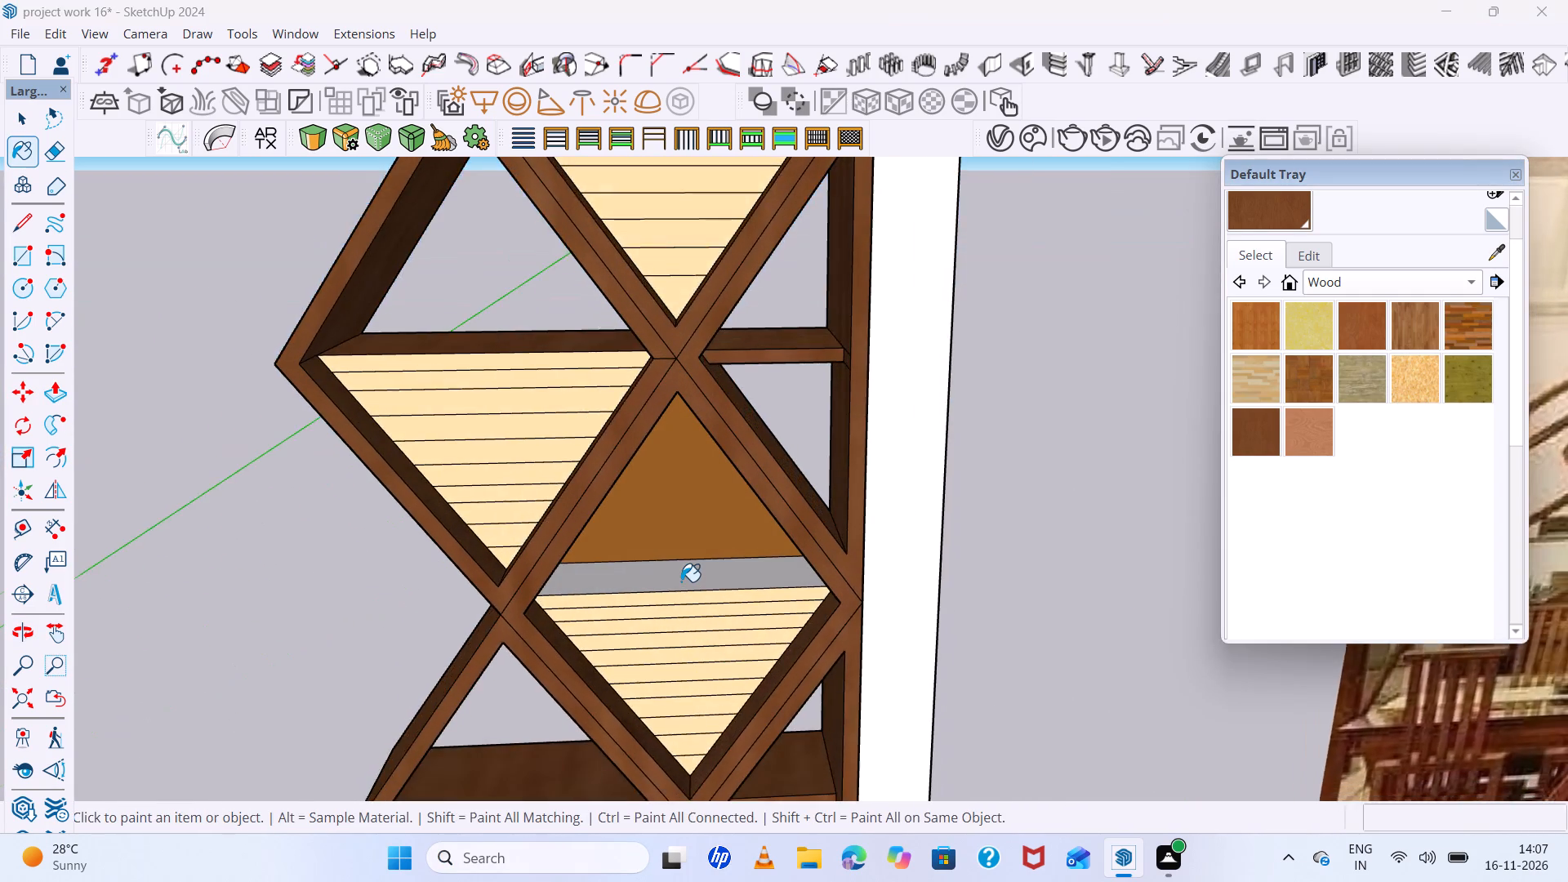
scroll(681, 581, up, 4)
click(681, 581)
click(689, 603)
Paint the top band of the upper outer slatted panel, at mid-height of the partition, dark brown wood.
scroll(704, 641, down, 12)
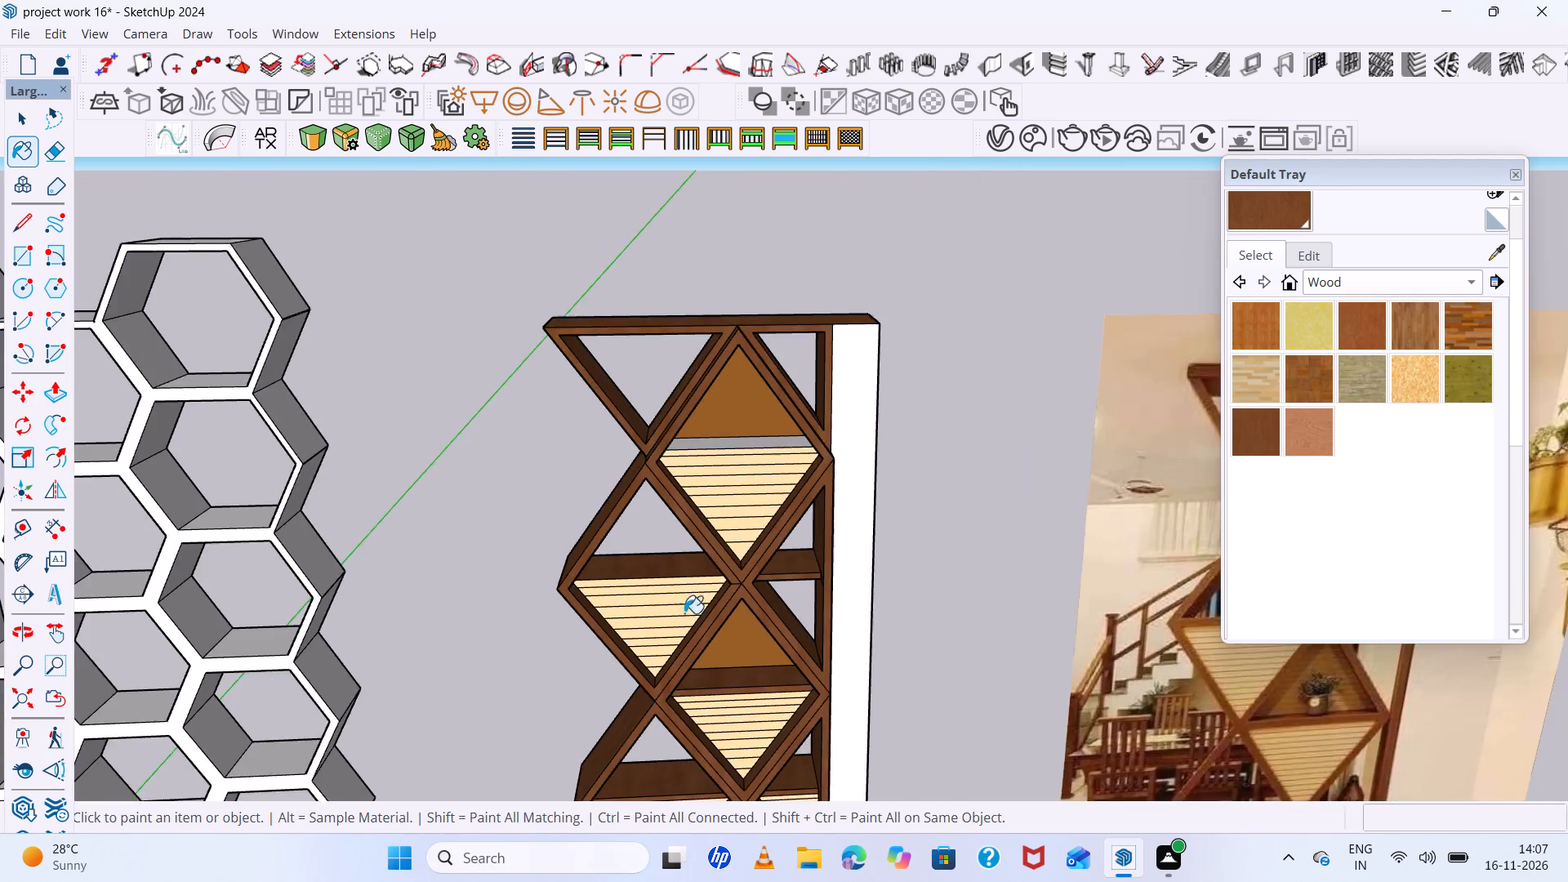
scroll(664, 587, up, 10)
middle_drag(523, 594, 672, 494)
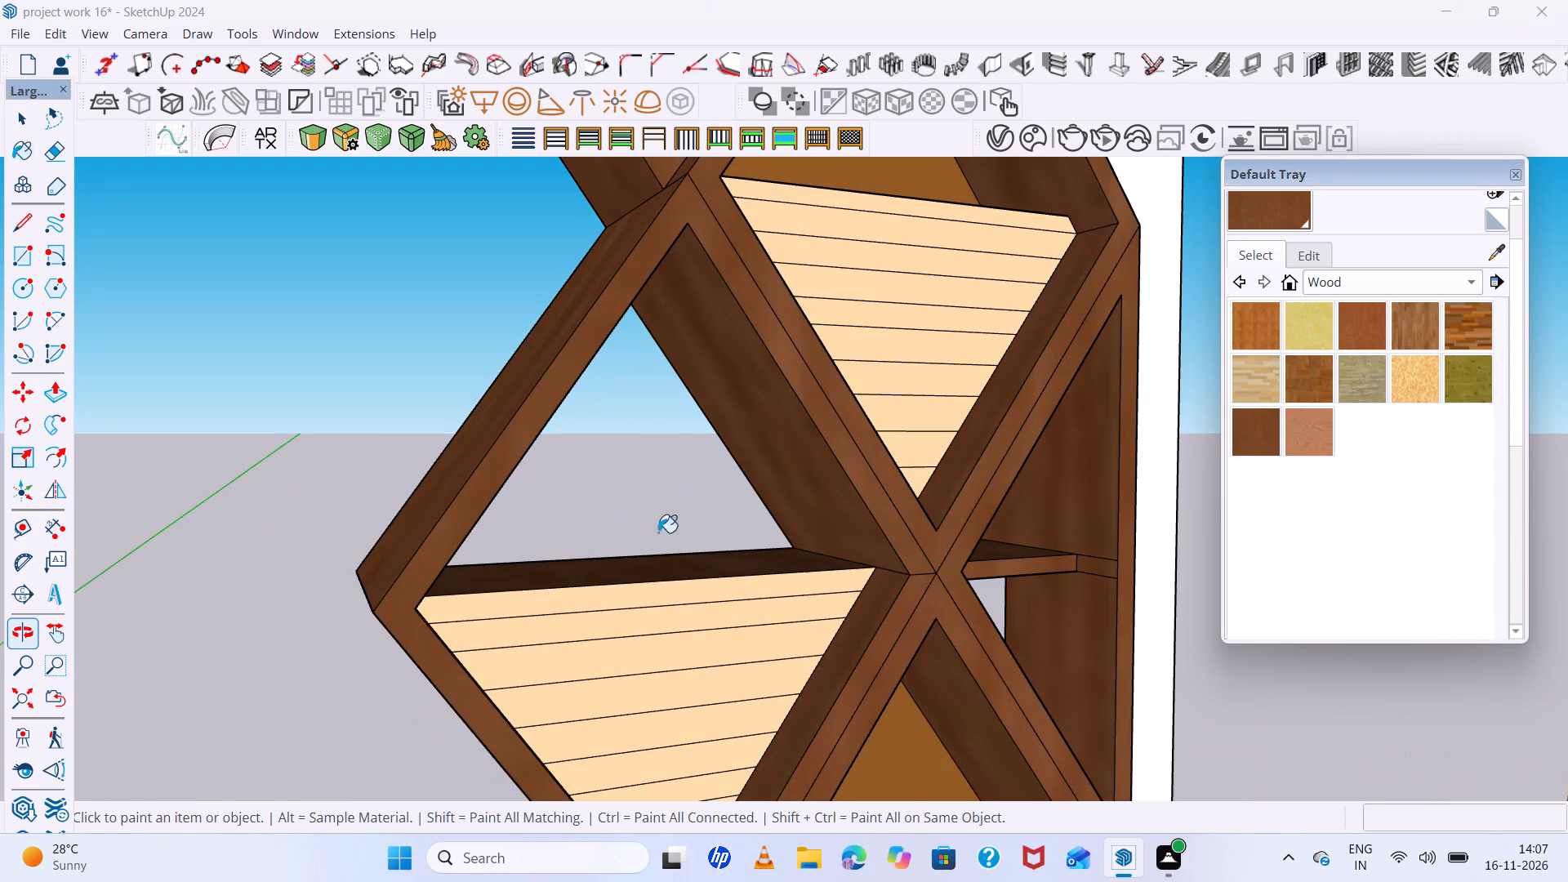
click(656, 599)
Paint the grey shelf in the top brown-backed niche and the top band of the slatted panel below it dark brown wood.
scroll(558, 620, down, 12)
scroll(764, 536, up, 4)
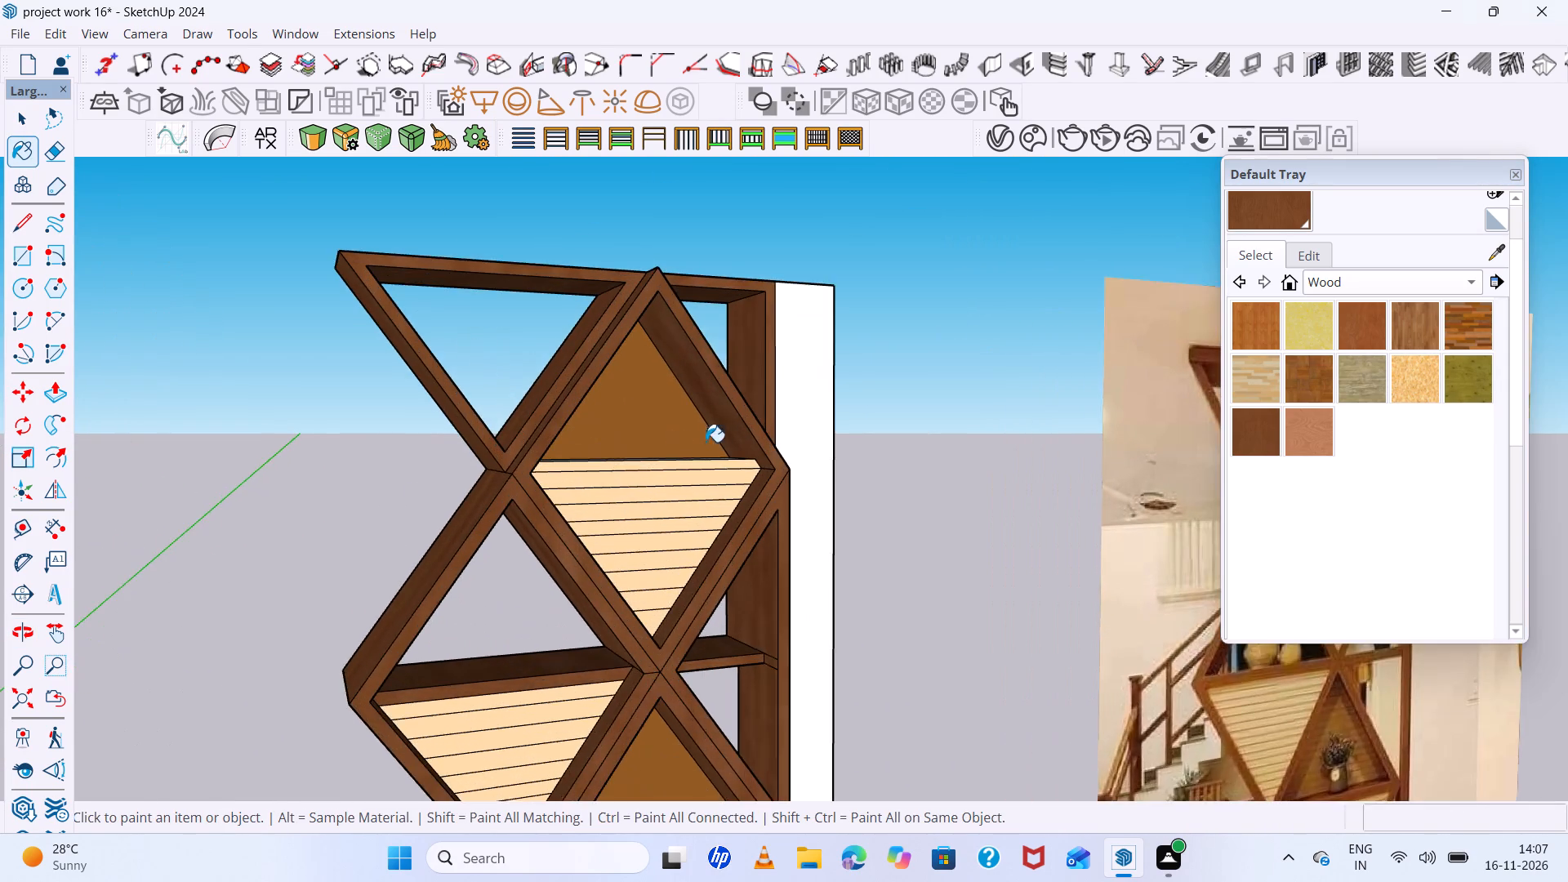
scroll(639, 463, up, 8)
middle_drag(589, 460, 529, 612)
click(606, 444)
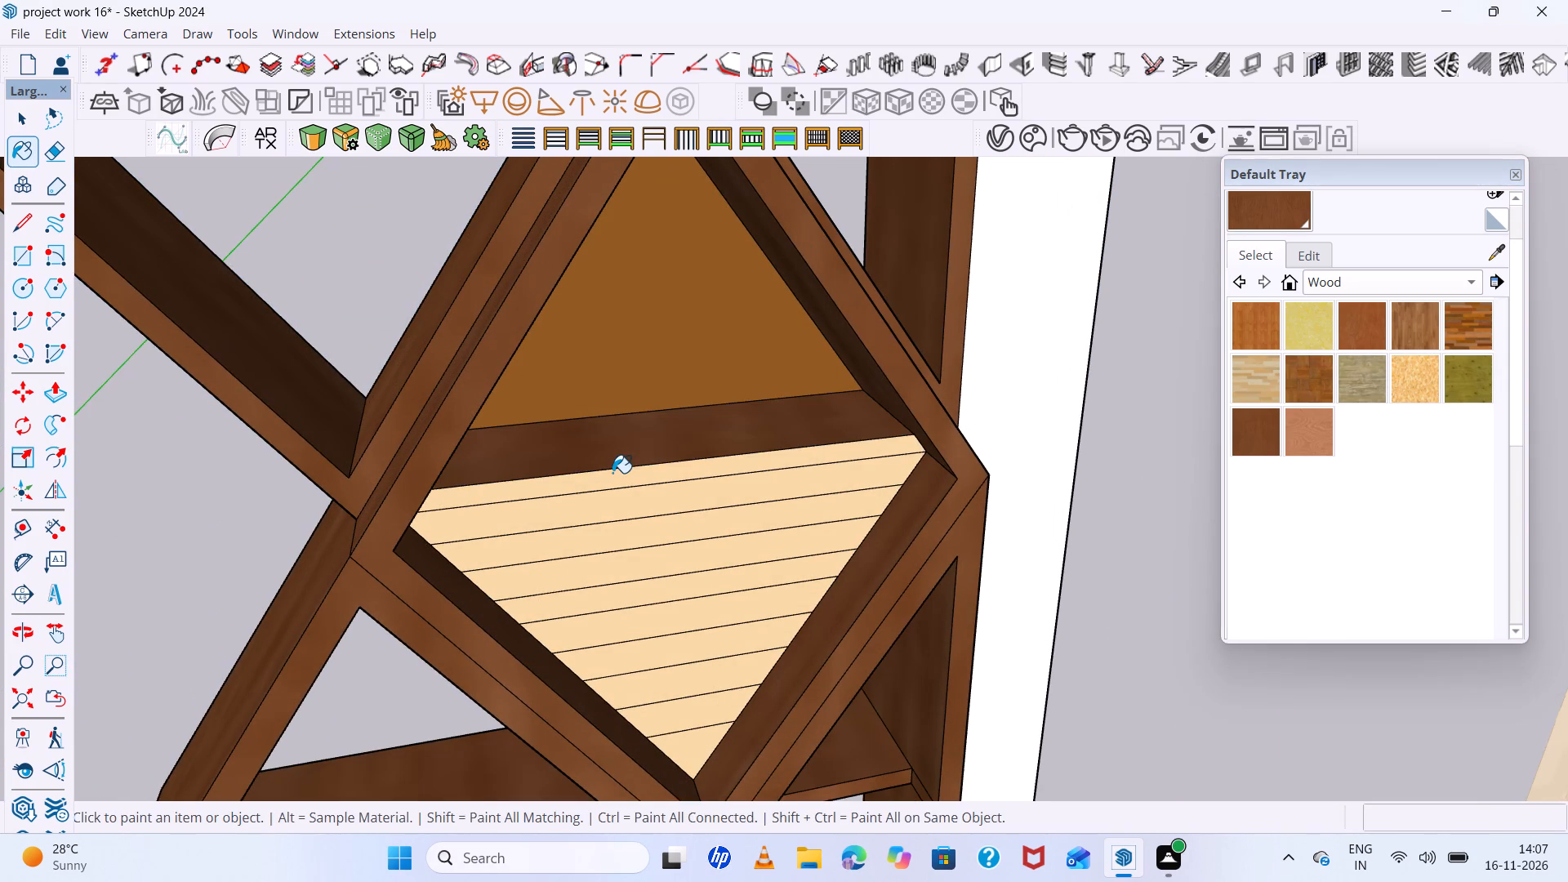
click(613, 478)
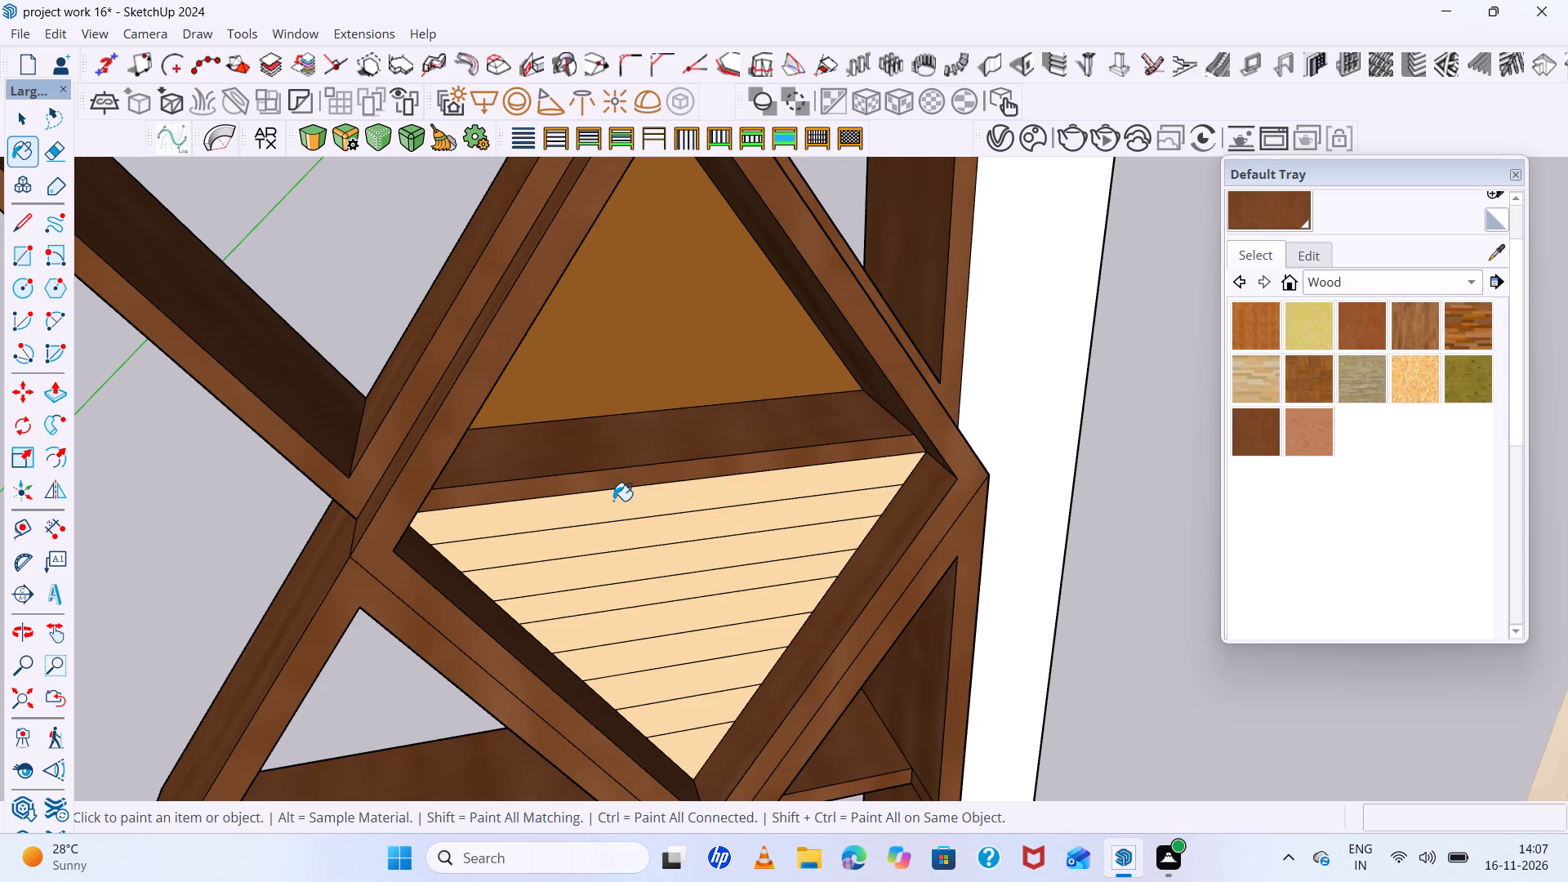
Compare the painted diamond-lattice partition with the reference photo for missing or mismatched finishes.
scroll(616, 520, down, 20)
scroll(616, 520, down, 2)
middle_drag(668, 591, 663, 575)
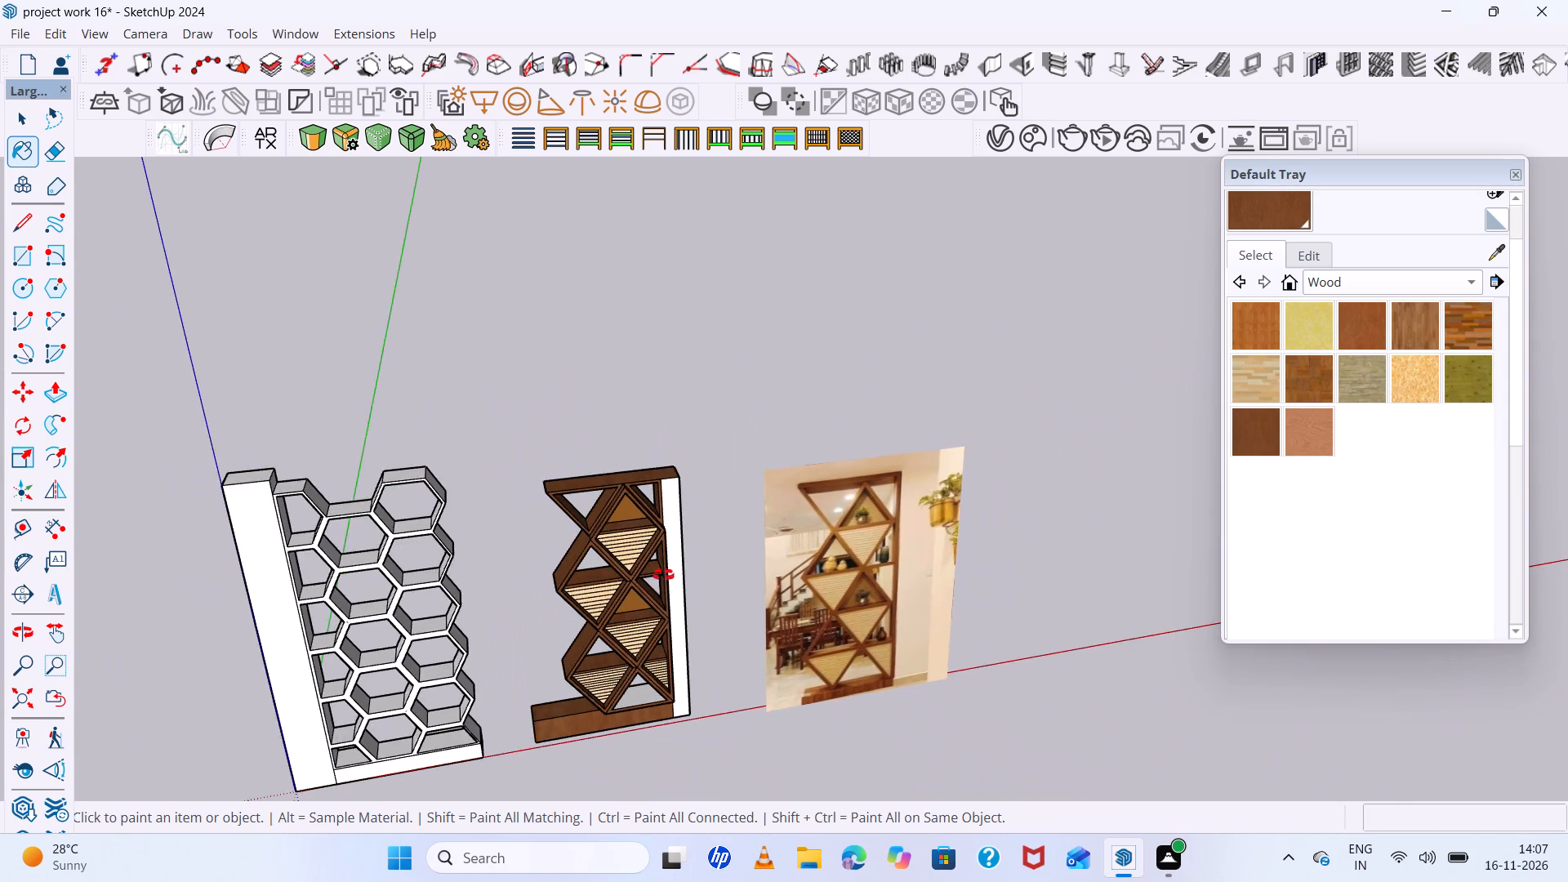
middle_drag(663, 575, 647, 464)
scroll(689, 604, down, 5)
middle_drag(692, 618, 670, 521)
scroll(646, 631, up, 10)
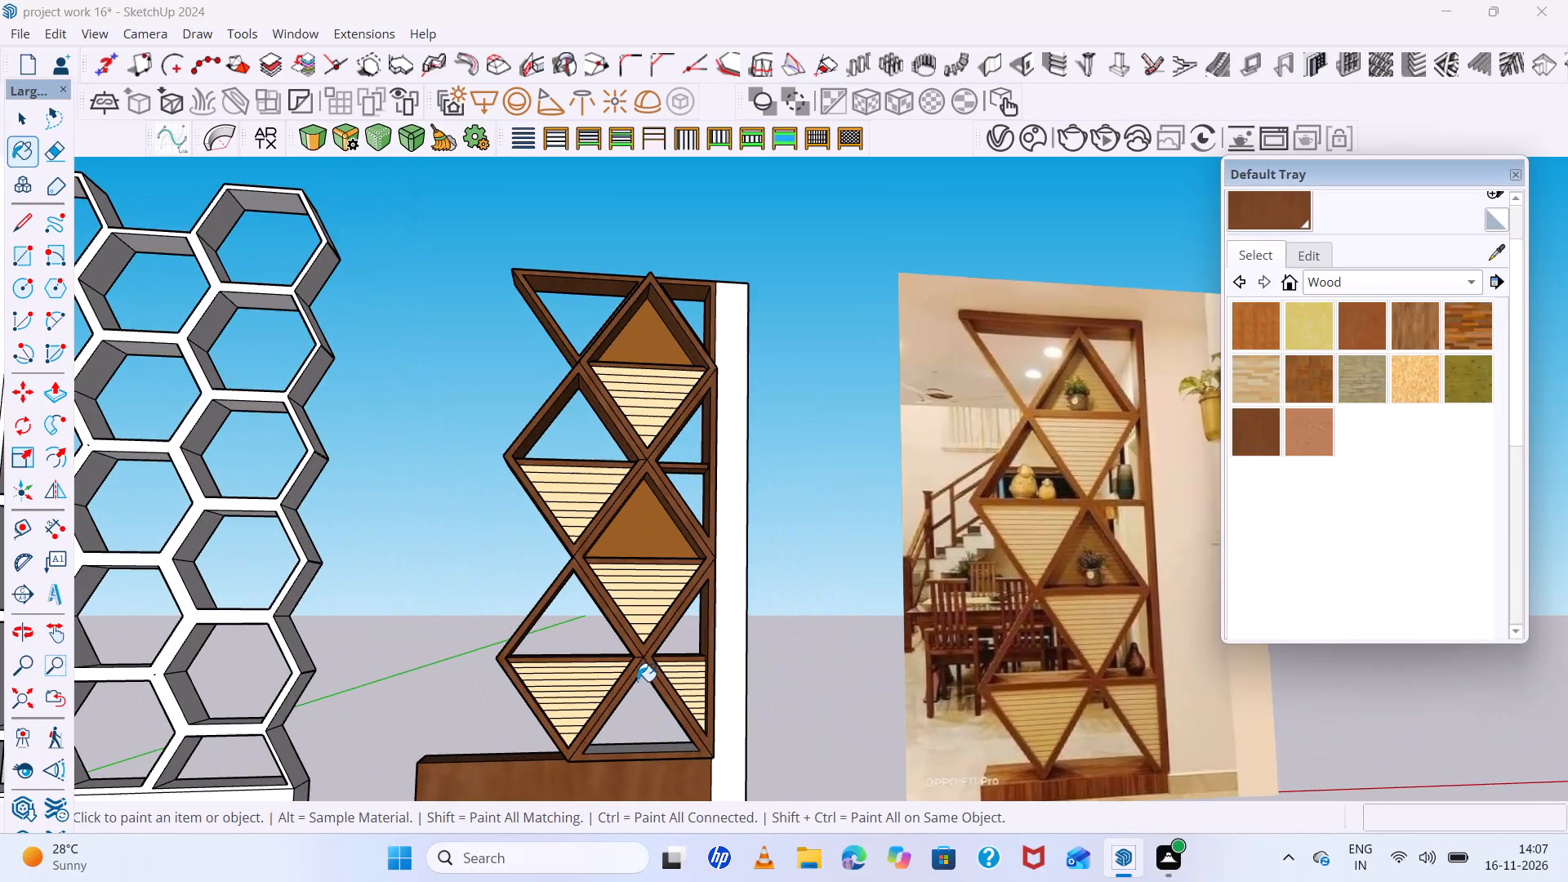
middle_drag(641, 681, 620, 679)
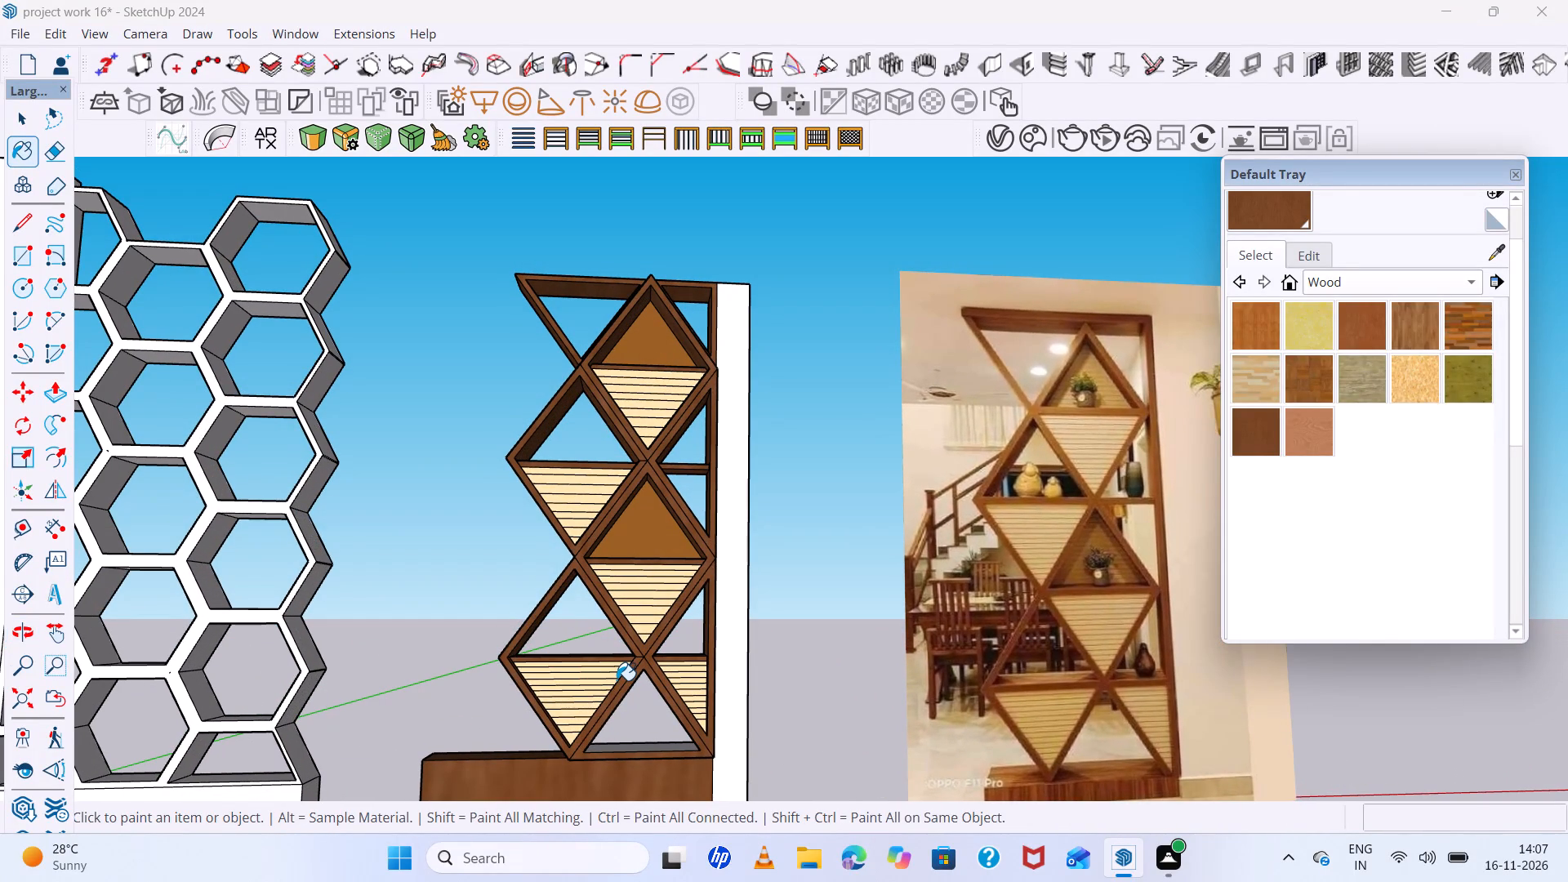
scroll(617, 680, down, 1)
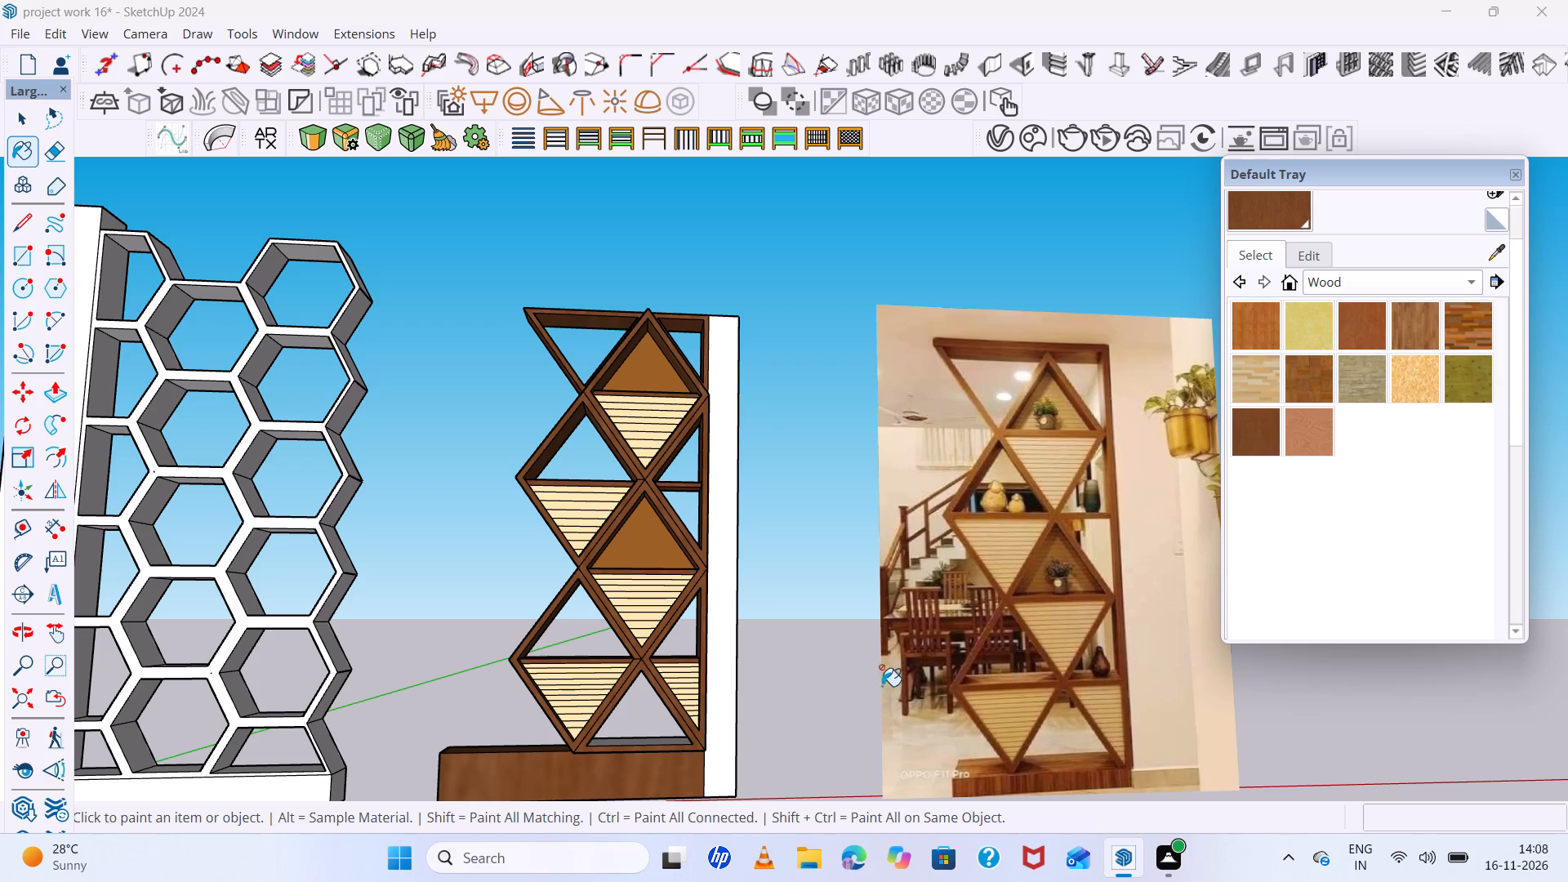
Create a lighter wood material from Wood Veneer 01 with the RGB colour 194, 148, 109.
click(1249, 441)
scroll(1416, 286, up, 5)
click(1503, 256)
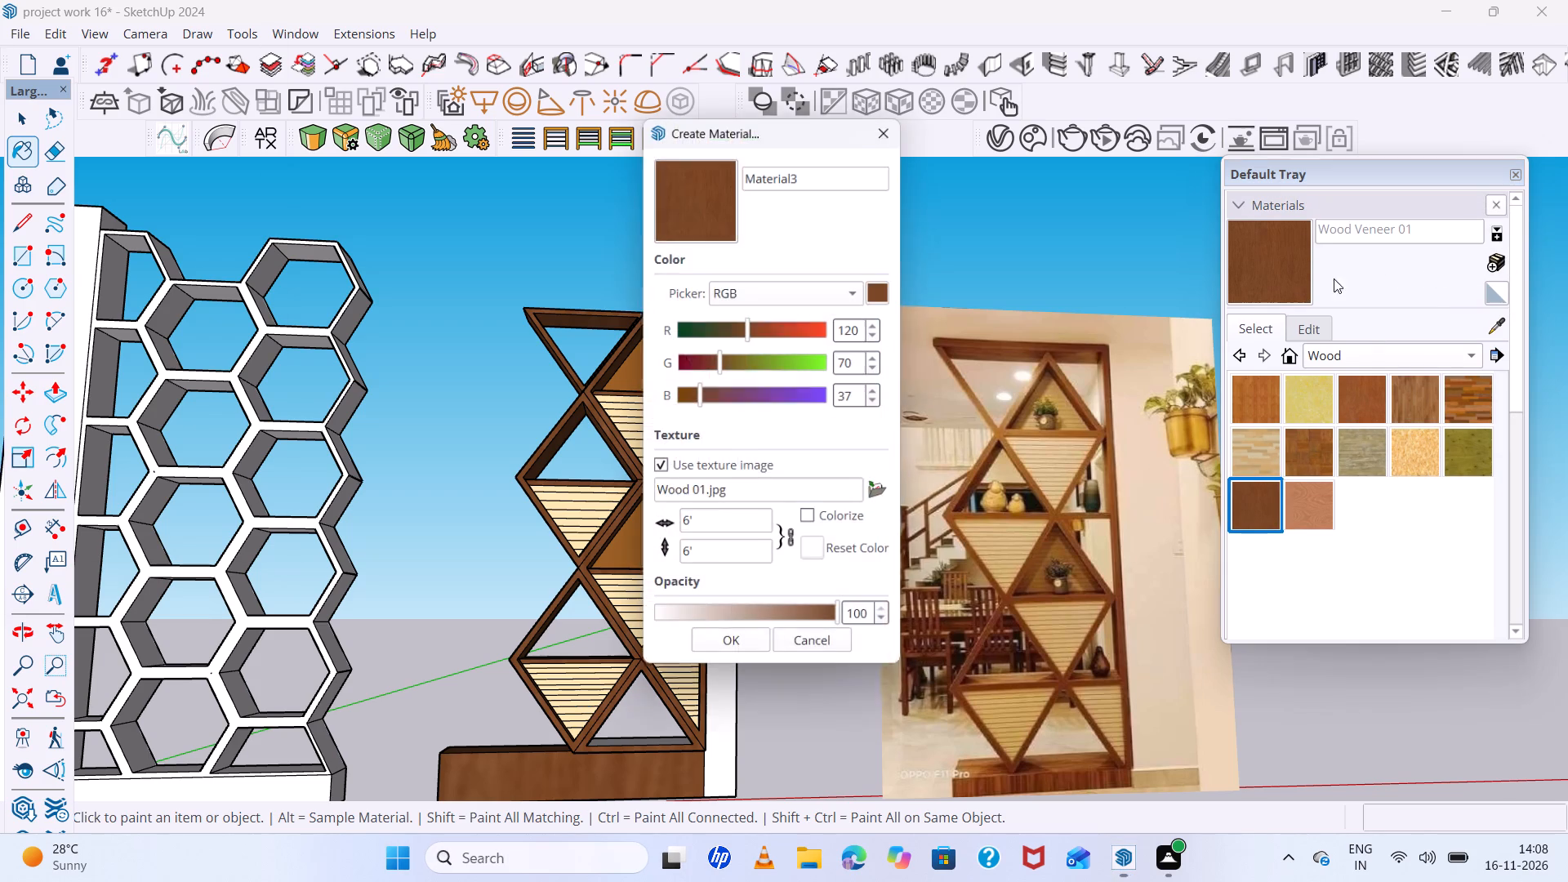
click(866, 329)
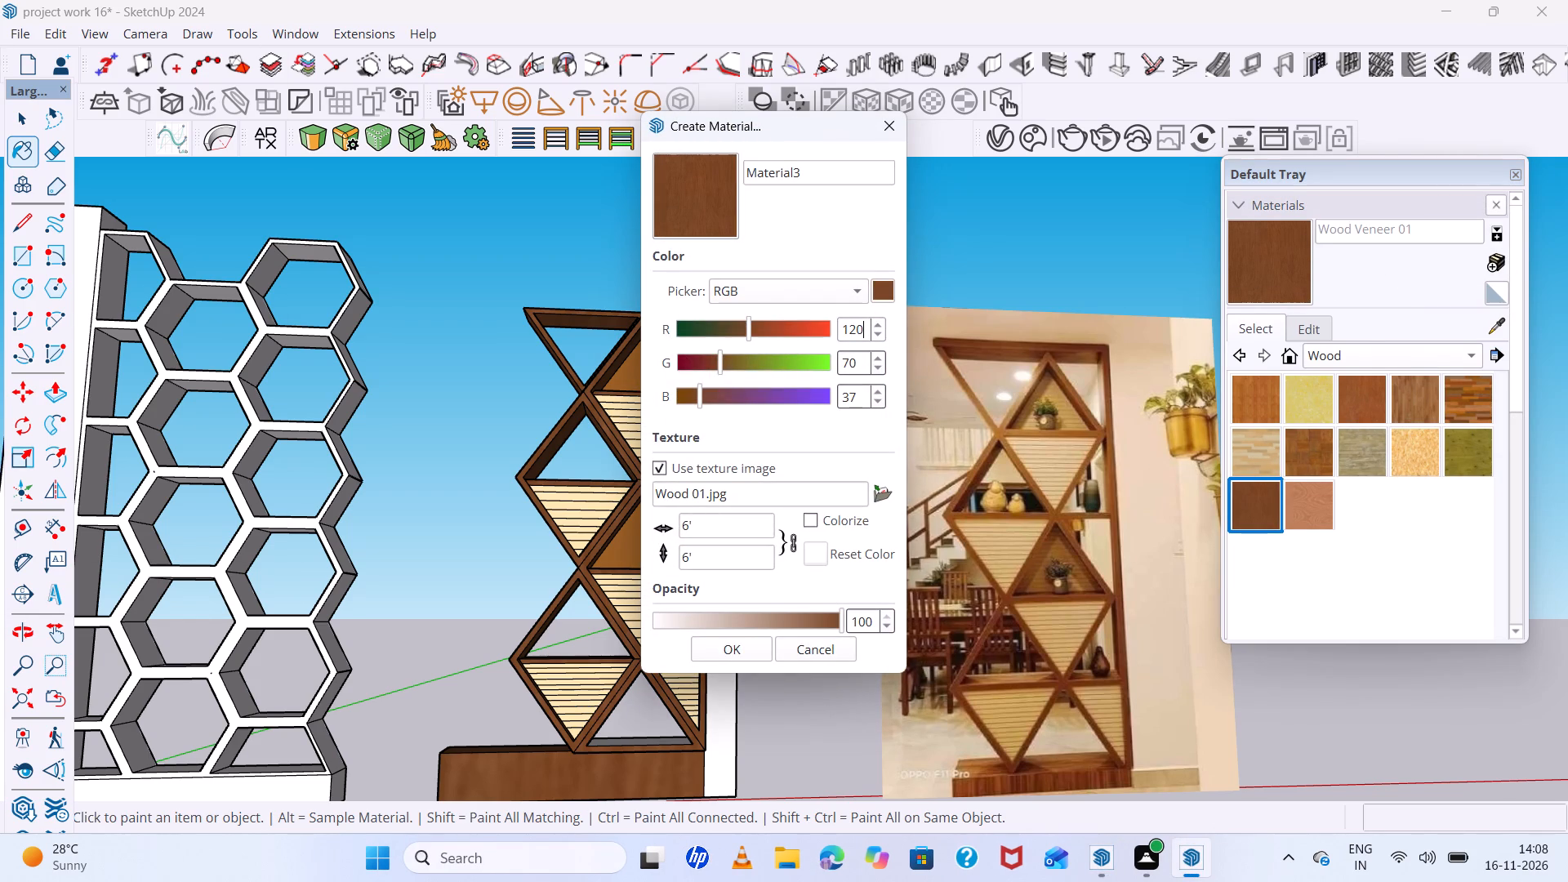
key(BackSpace)
key(BackSpace)
key(BackSpace)
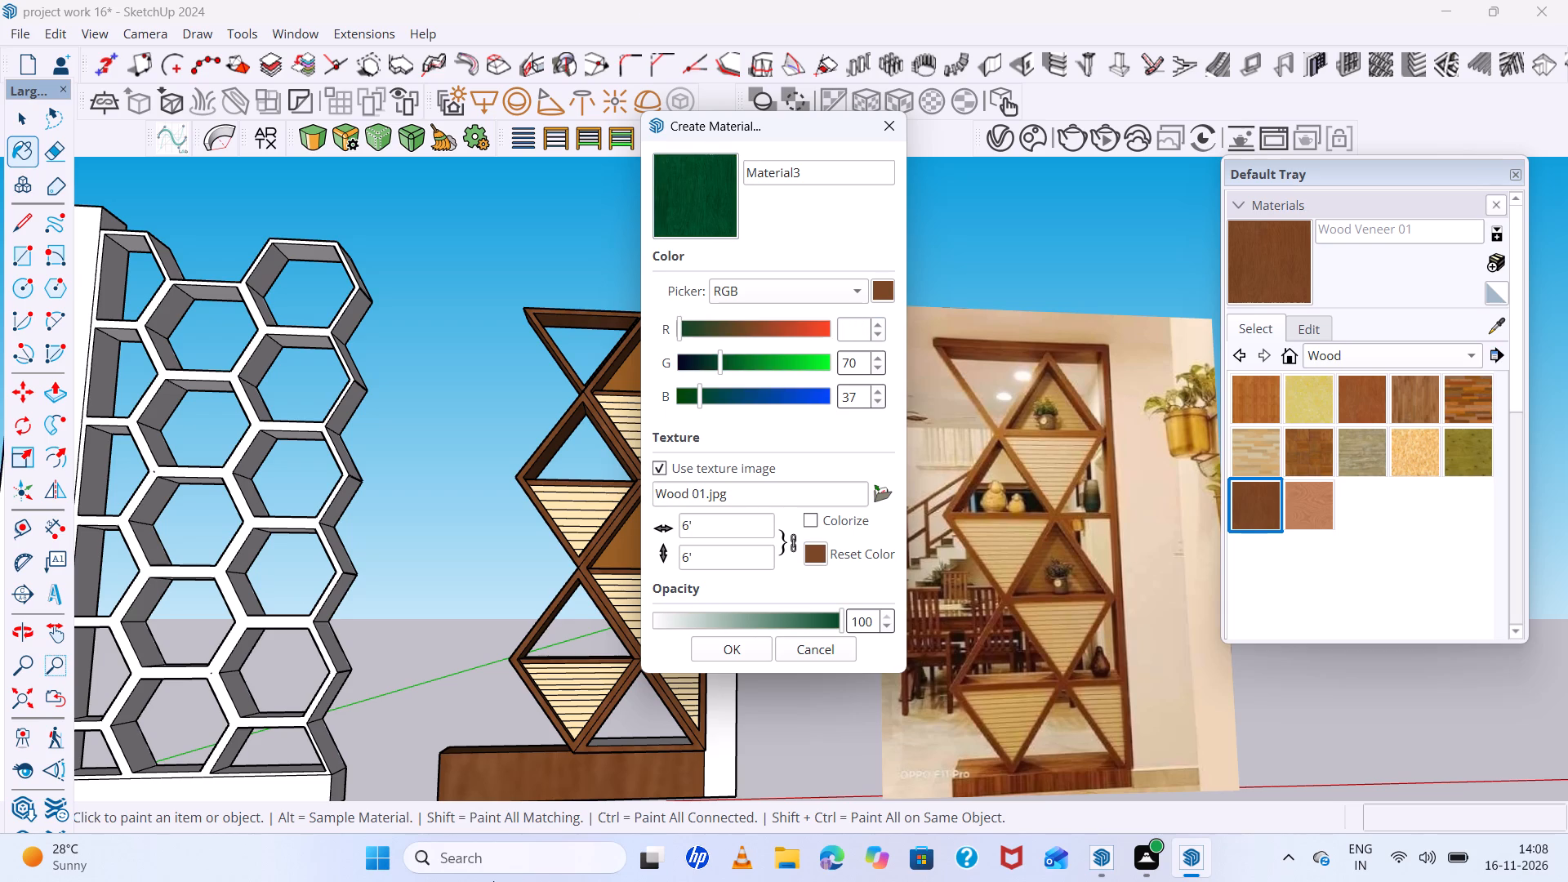
key(1)
text(94)
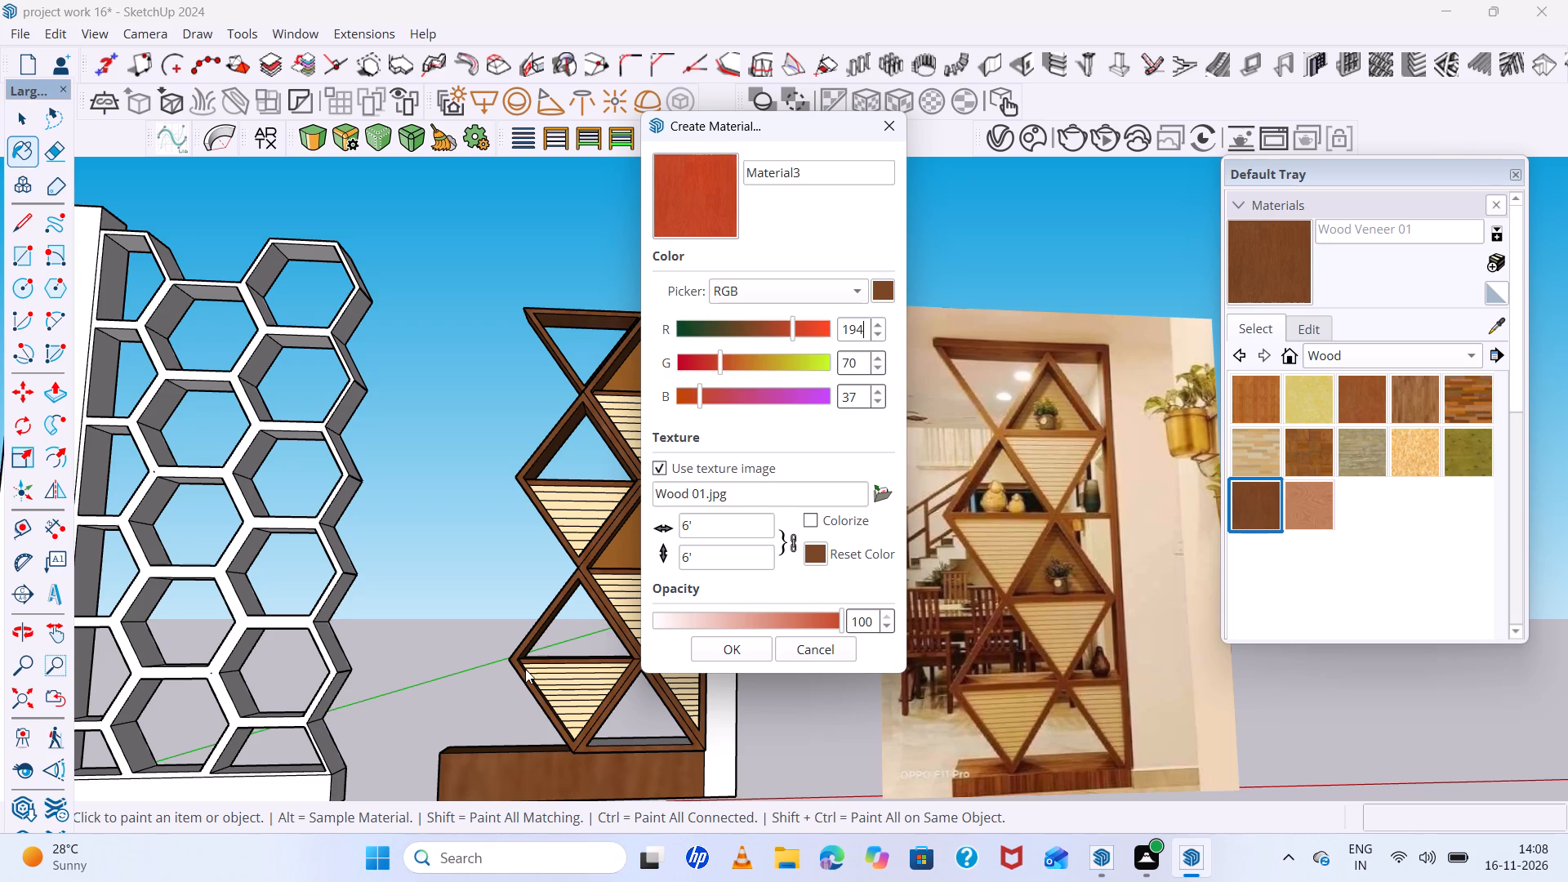
click(865, 356)
key(BackSpace)
key(BackSpace)
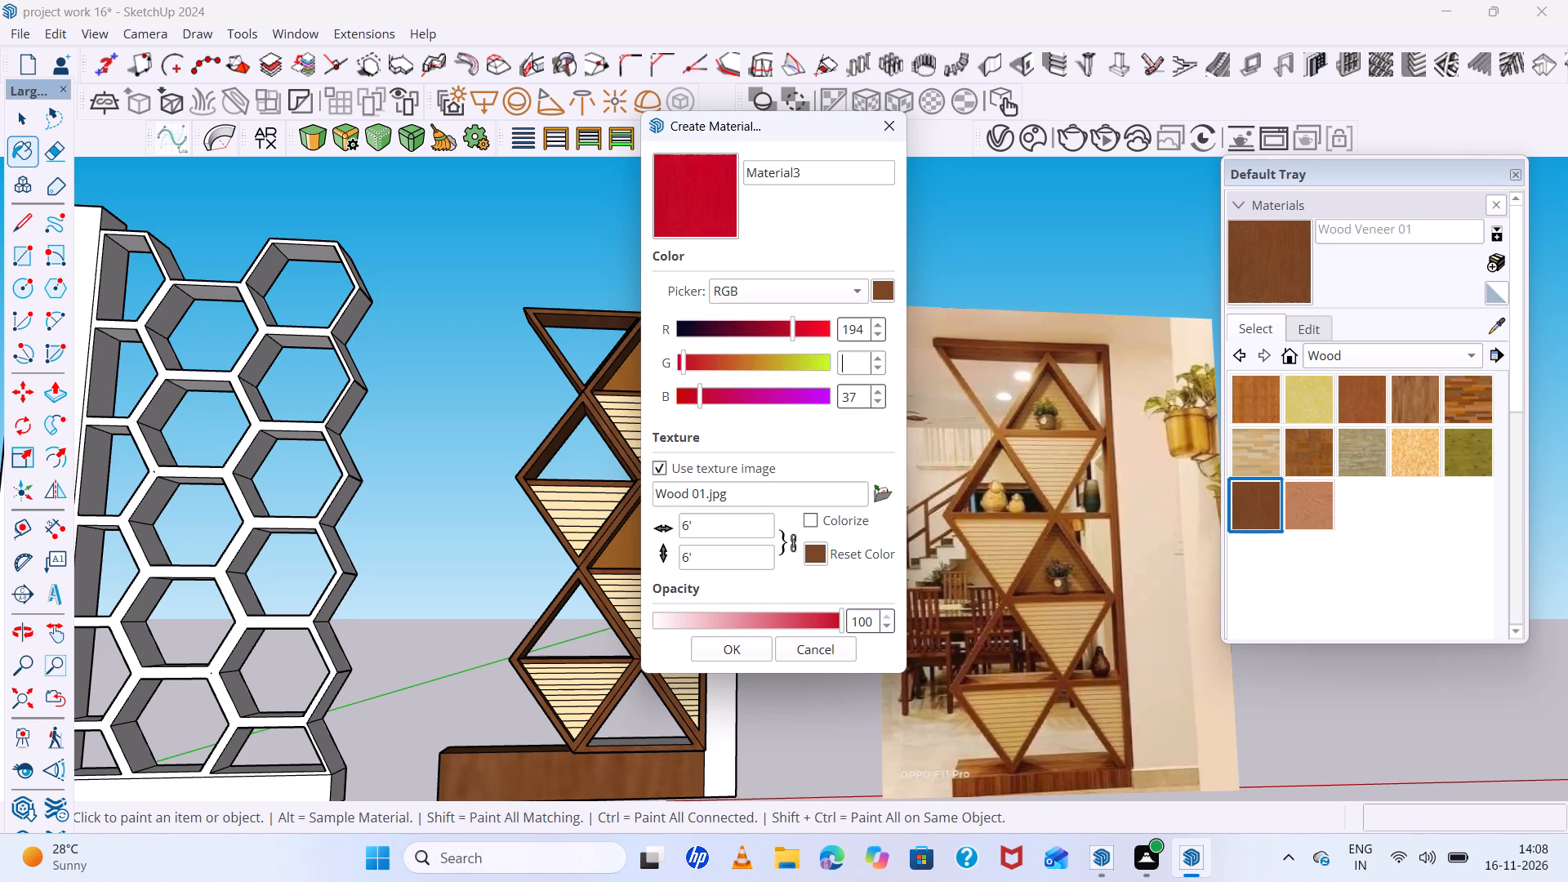
text(148)
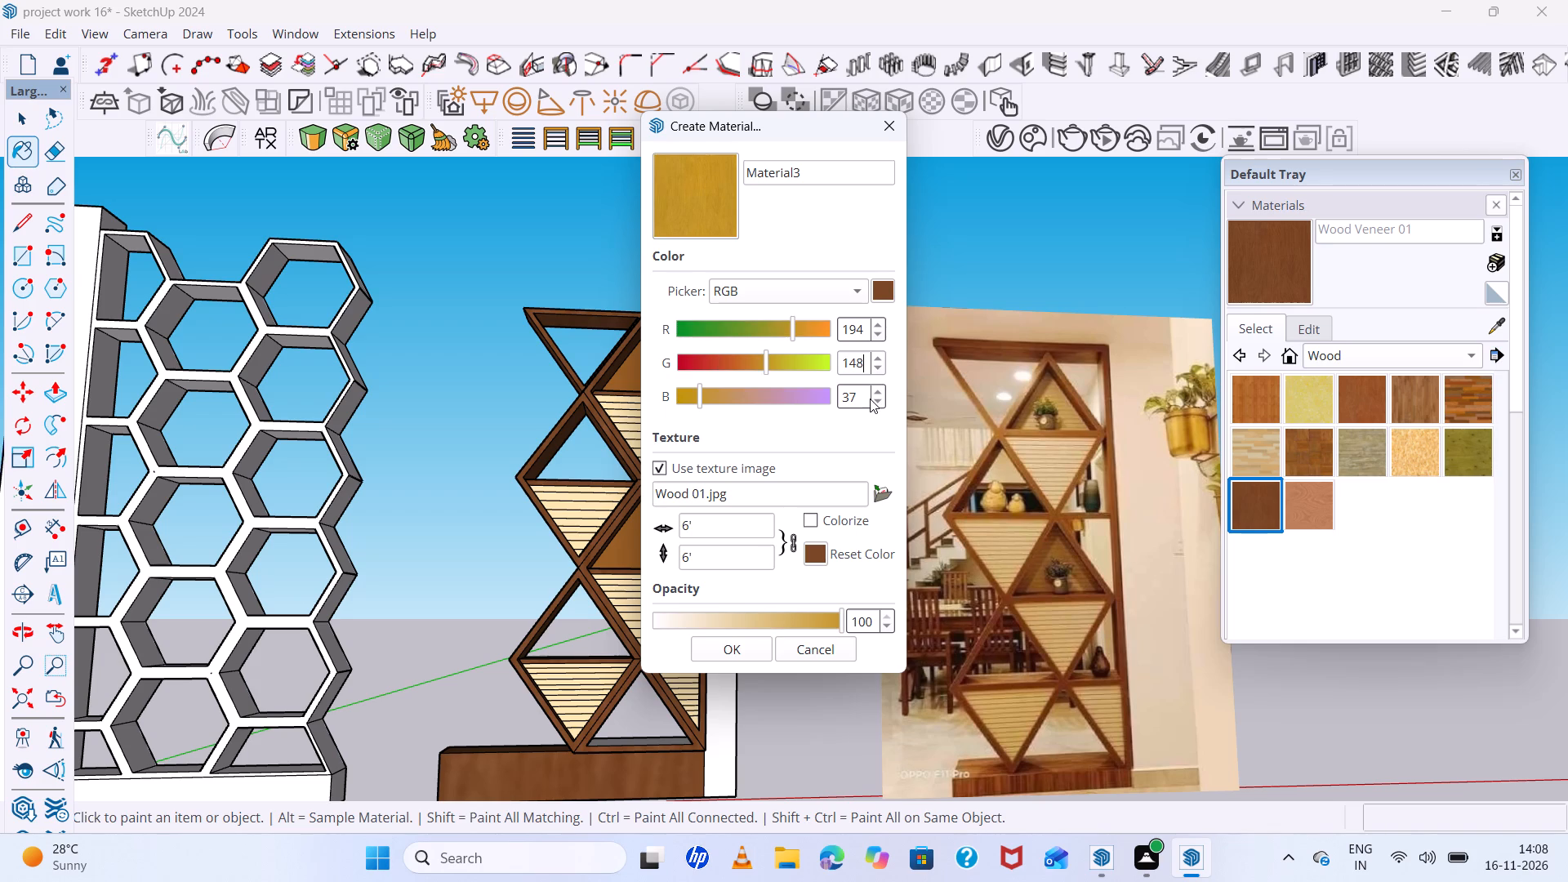
click(863, 399)
key(BackSpace)
key(BackSpace)
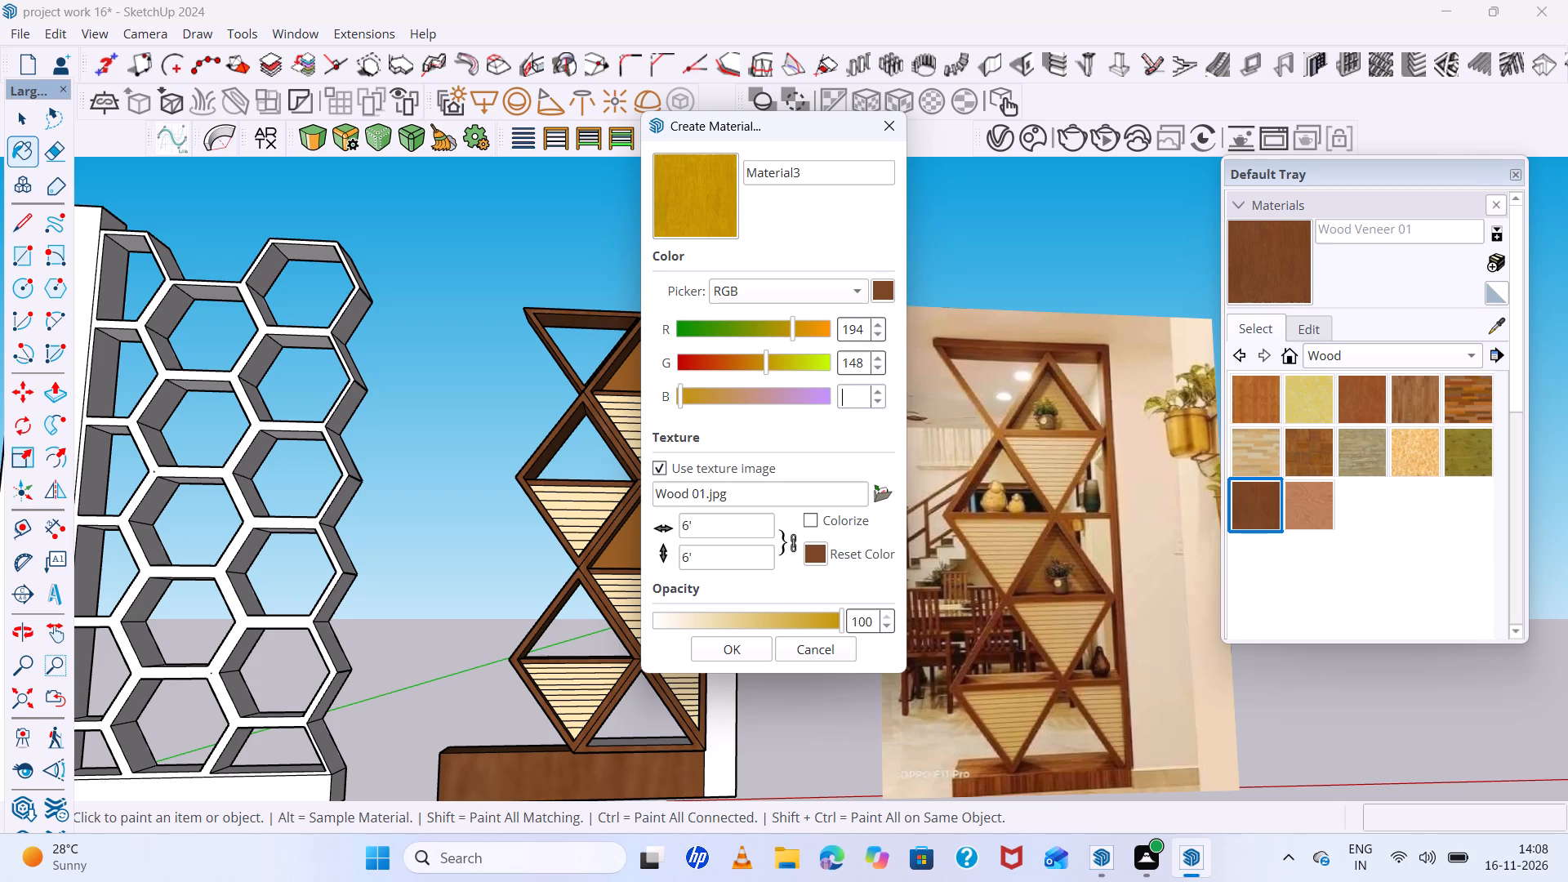
text(109)
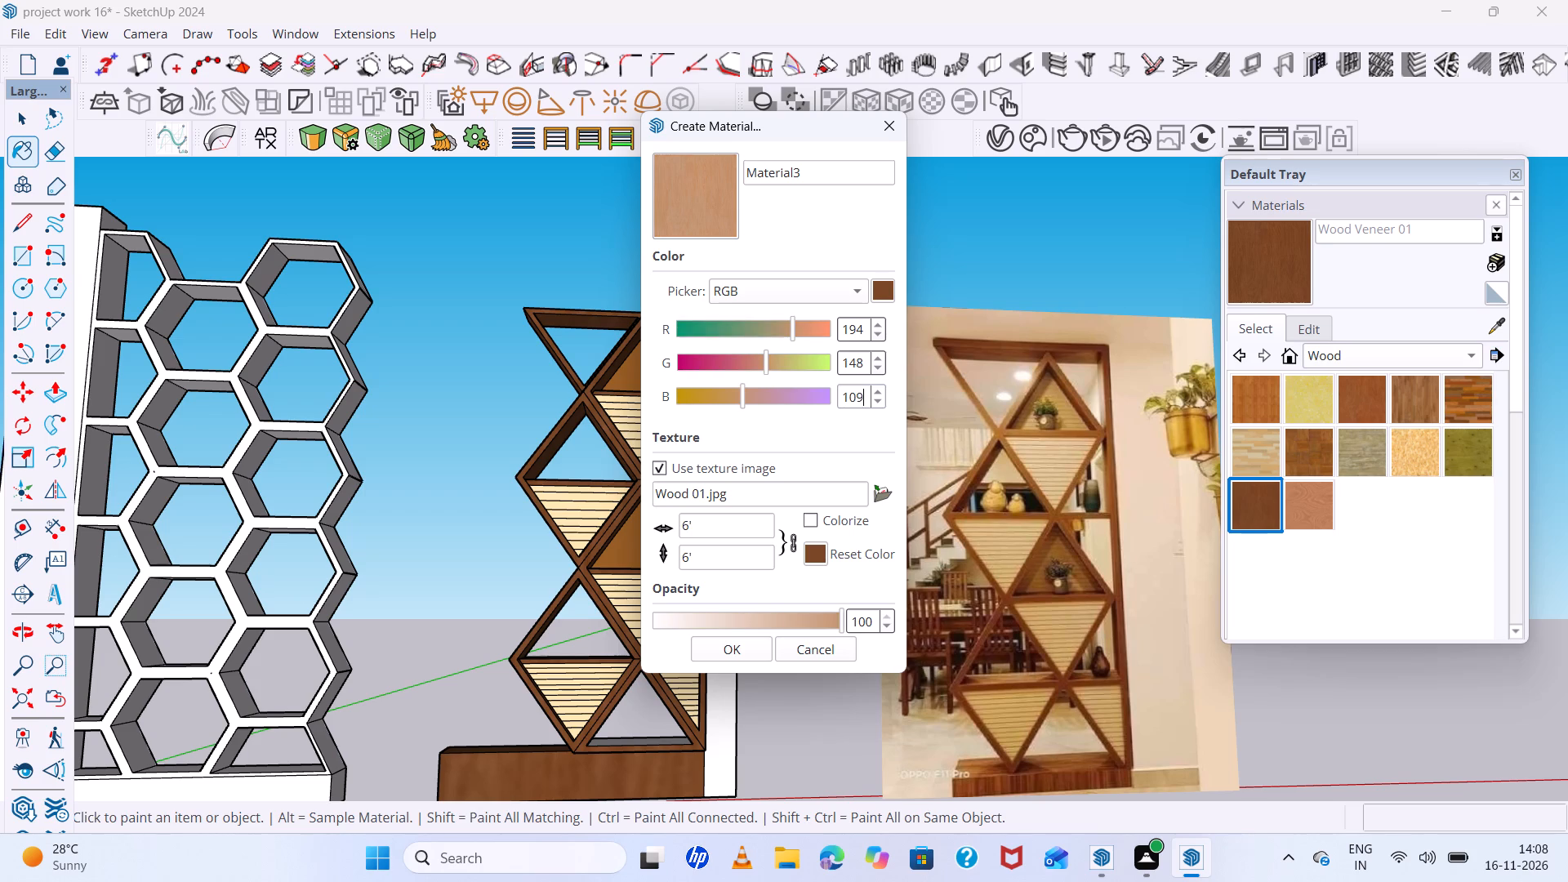
click(737, 641)
Paint the whole honeycomb partition with the new light wood material.
scroll(781, 583, down, 7)
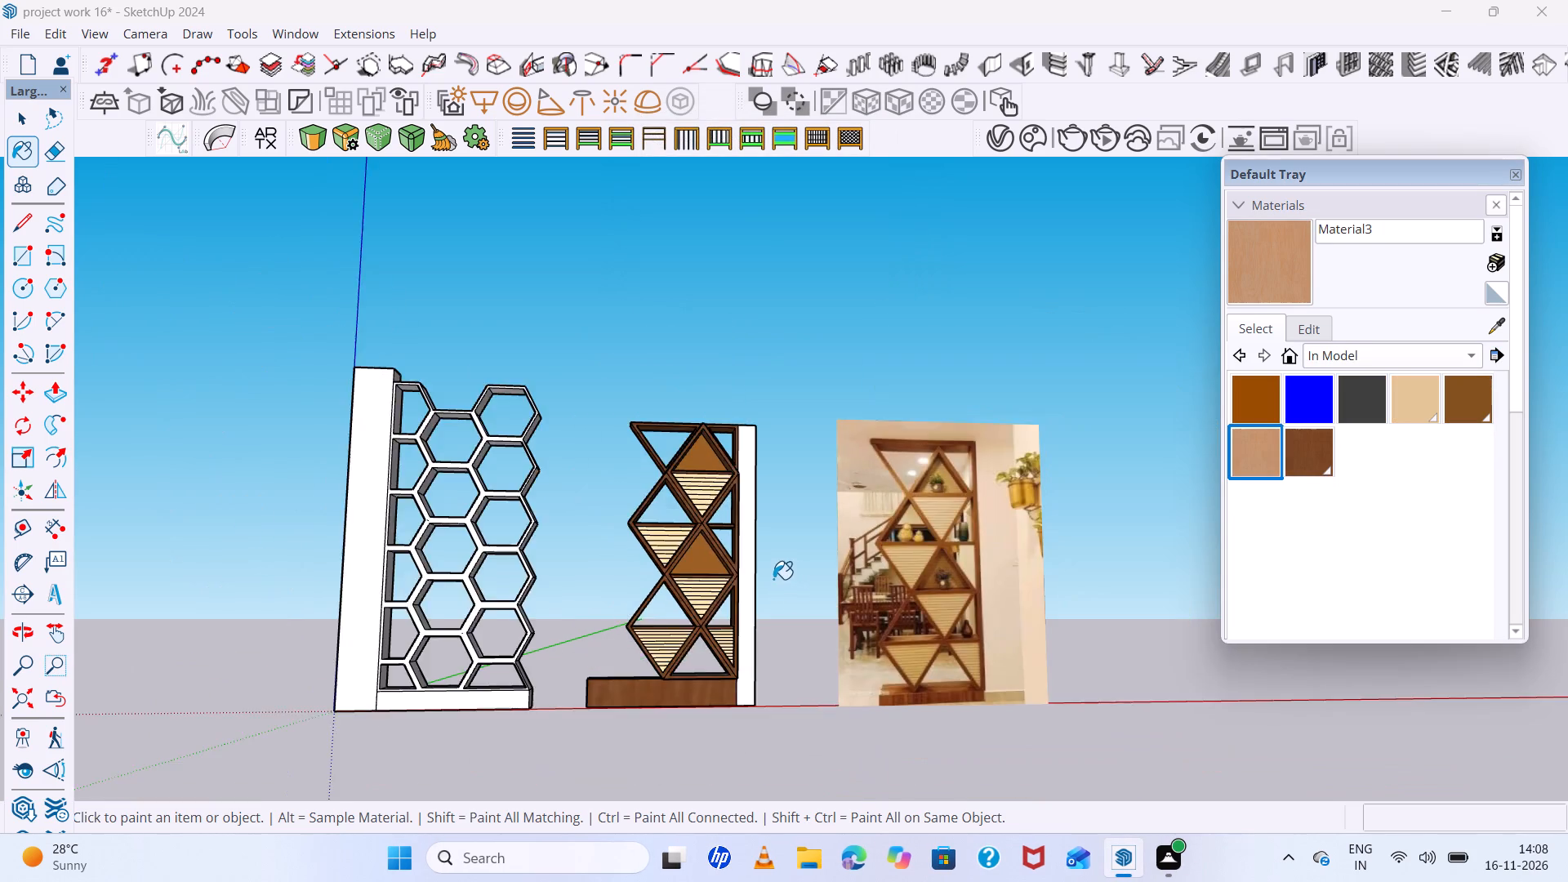
scroll(773, 579, down, 4)
scroll(595, 595, up, 10)
click(540, 595)
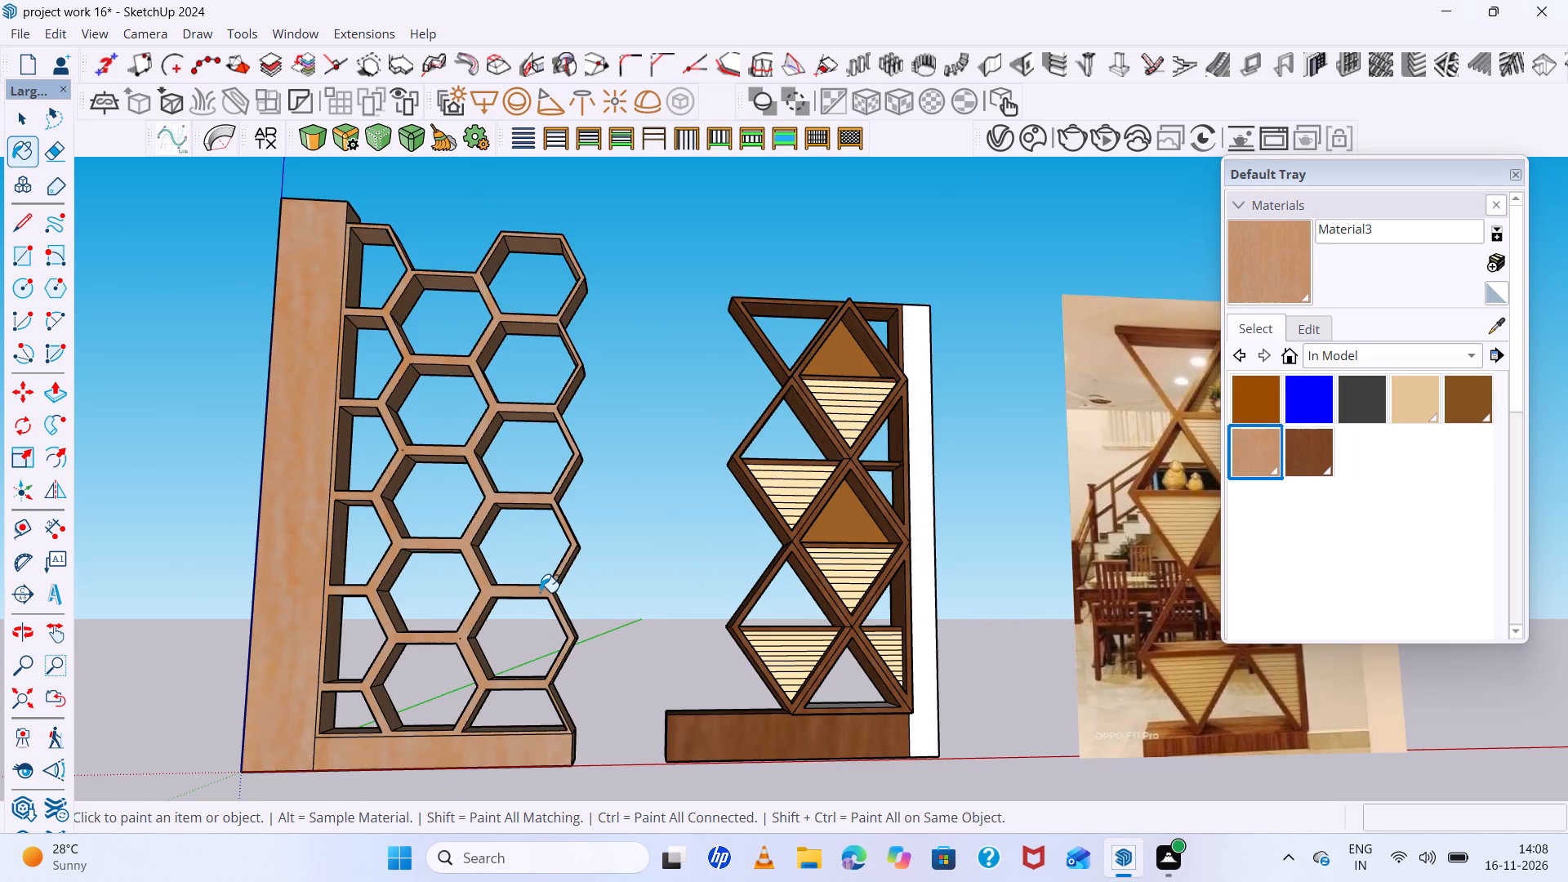
Examine the light wood finish on the honeycomb partition from several angles.
scroll(541, 590, down, 5)
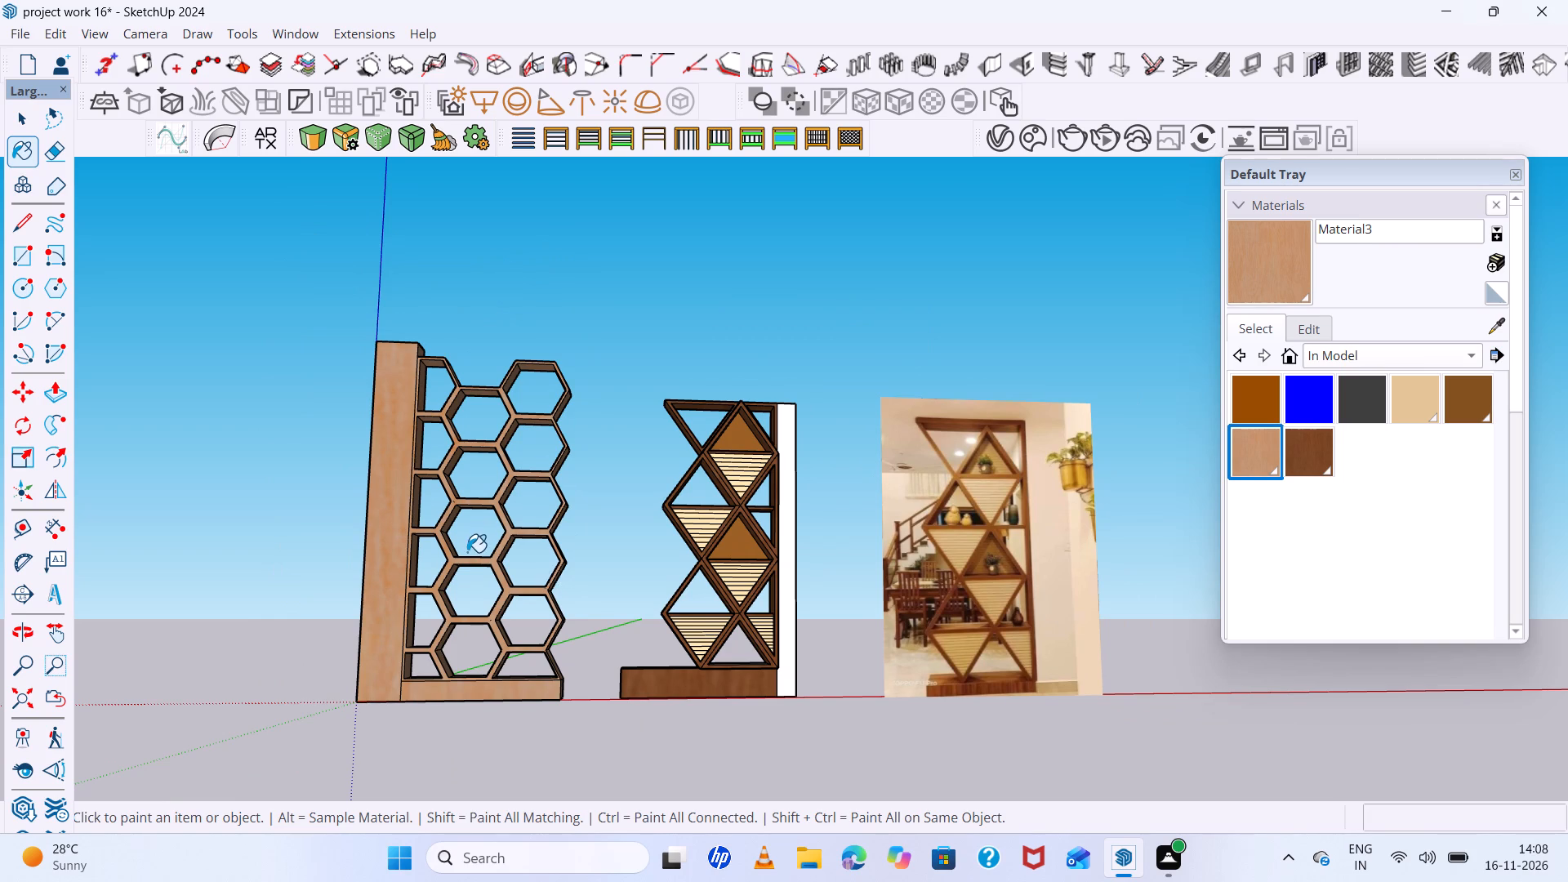
scroll(444, 501, down, 6)
scroll(427, 504, up, 11)
middle_drag(415, 523, 196, 739)
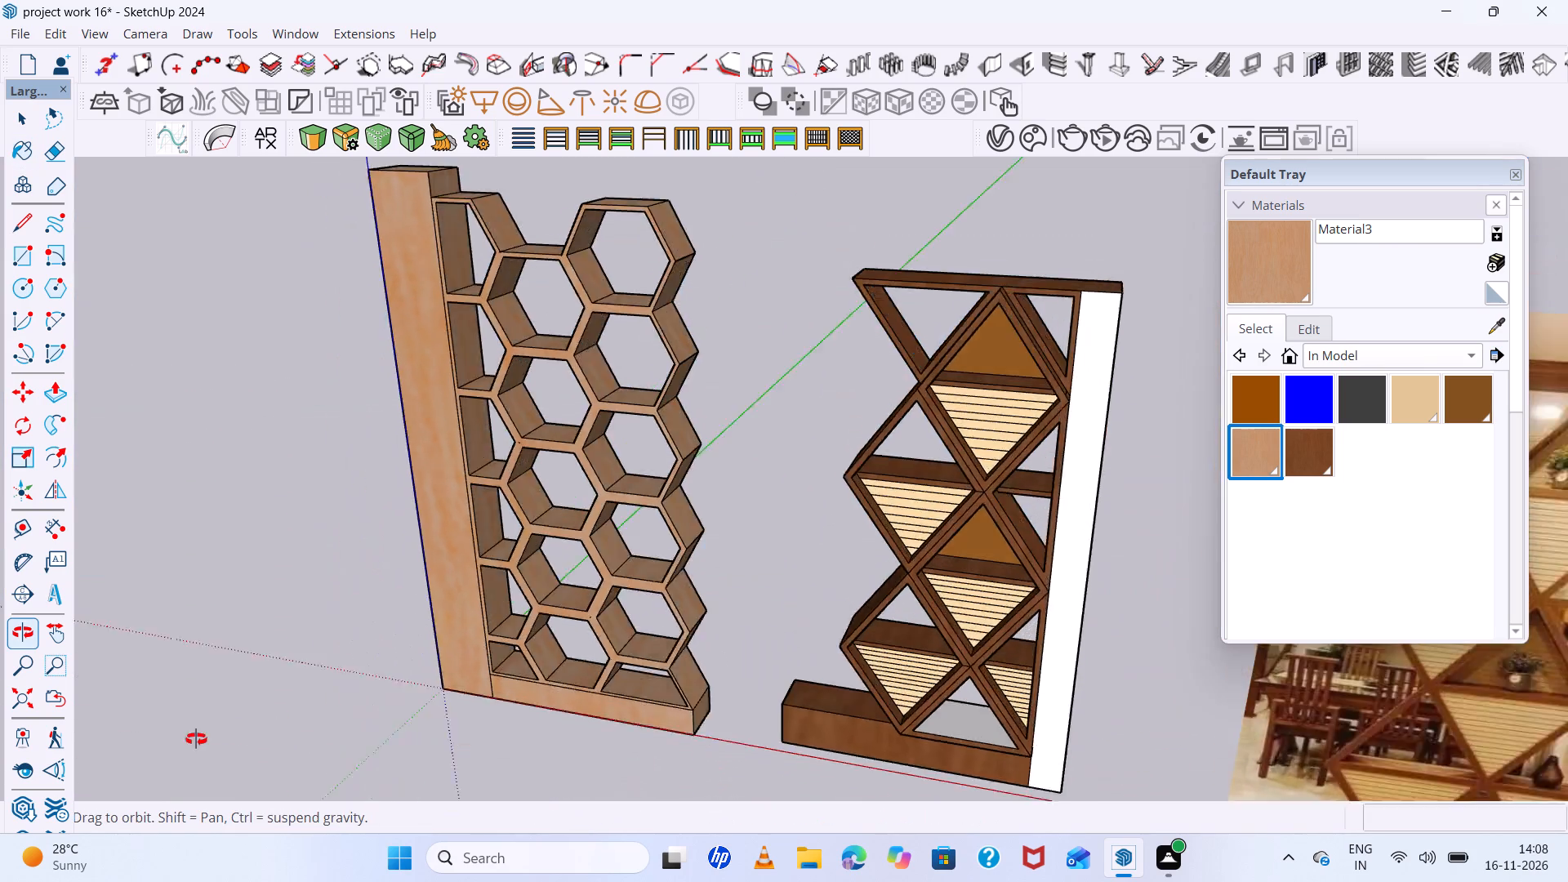
middle_drag(196, 739, 367, 476)
scroll(367, 478, up, 1)
scroll(345, 466, down, 7)
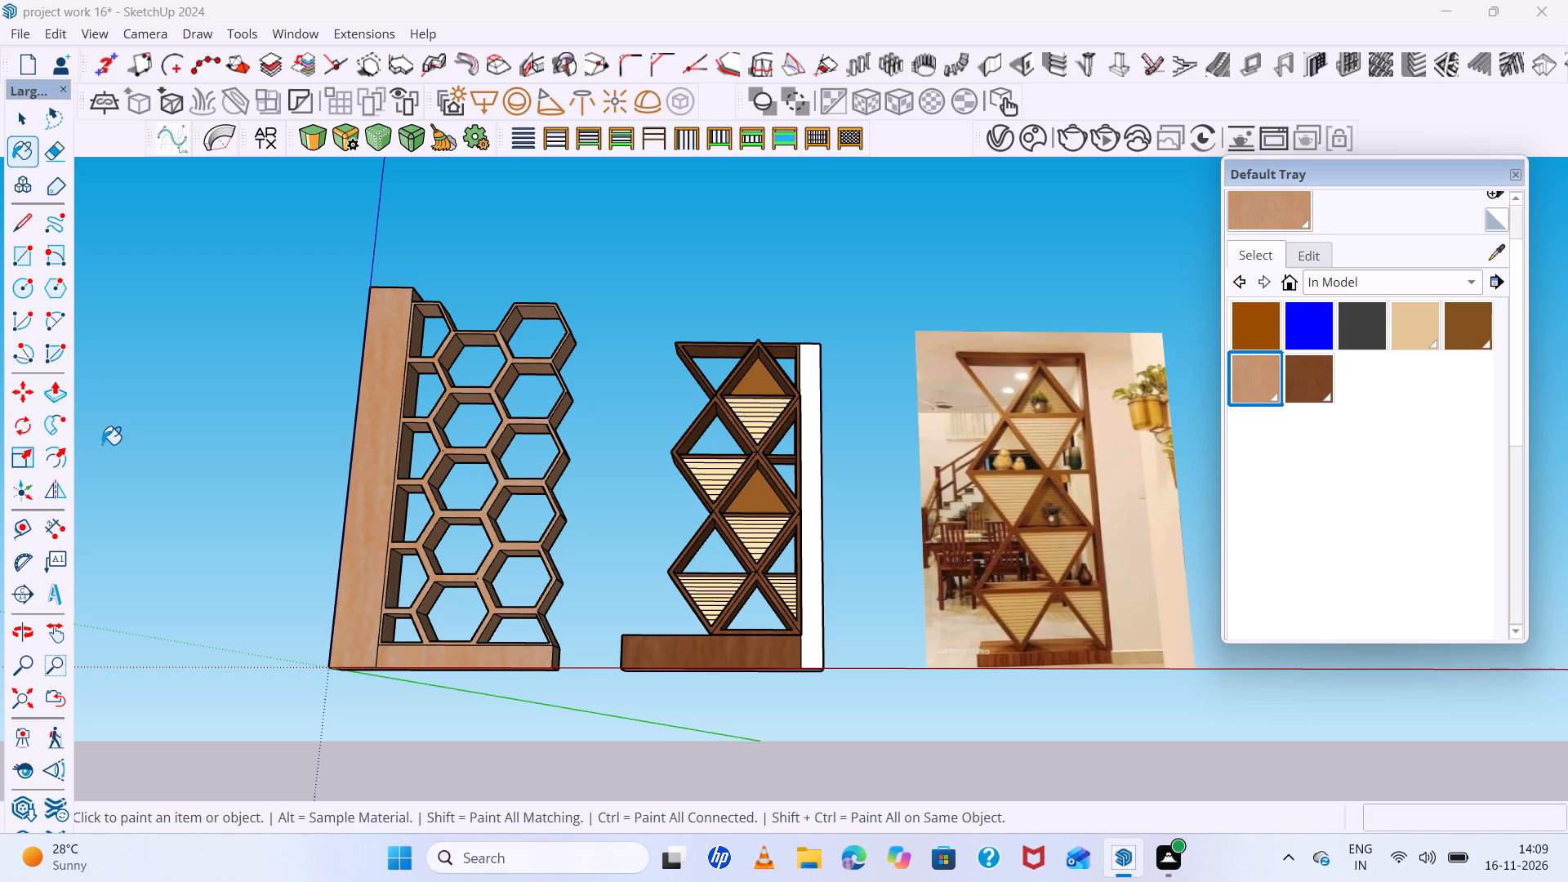
scroll(102, 445, down, 6)
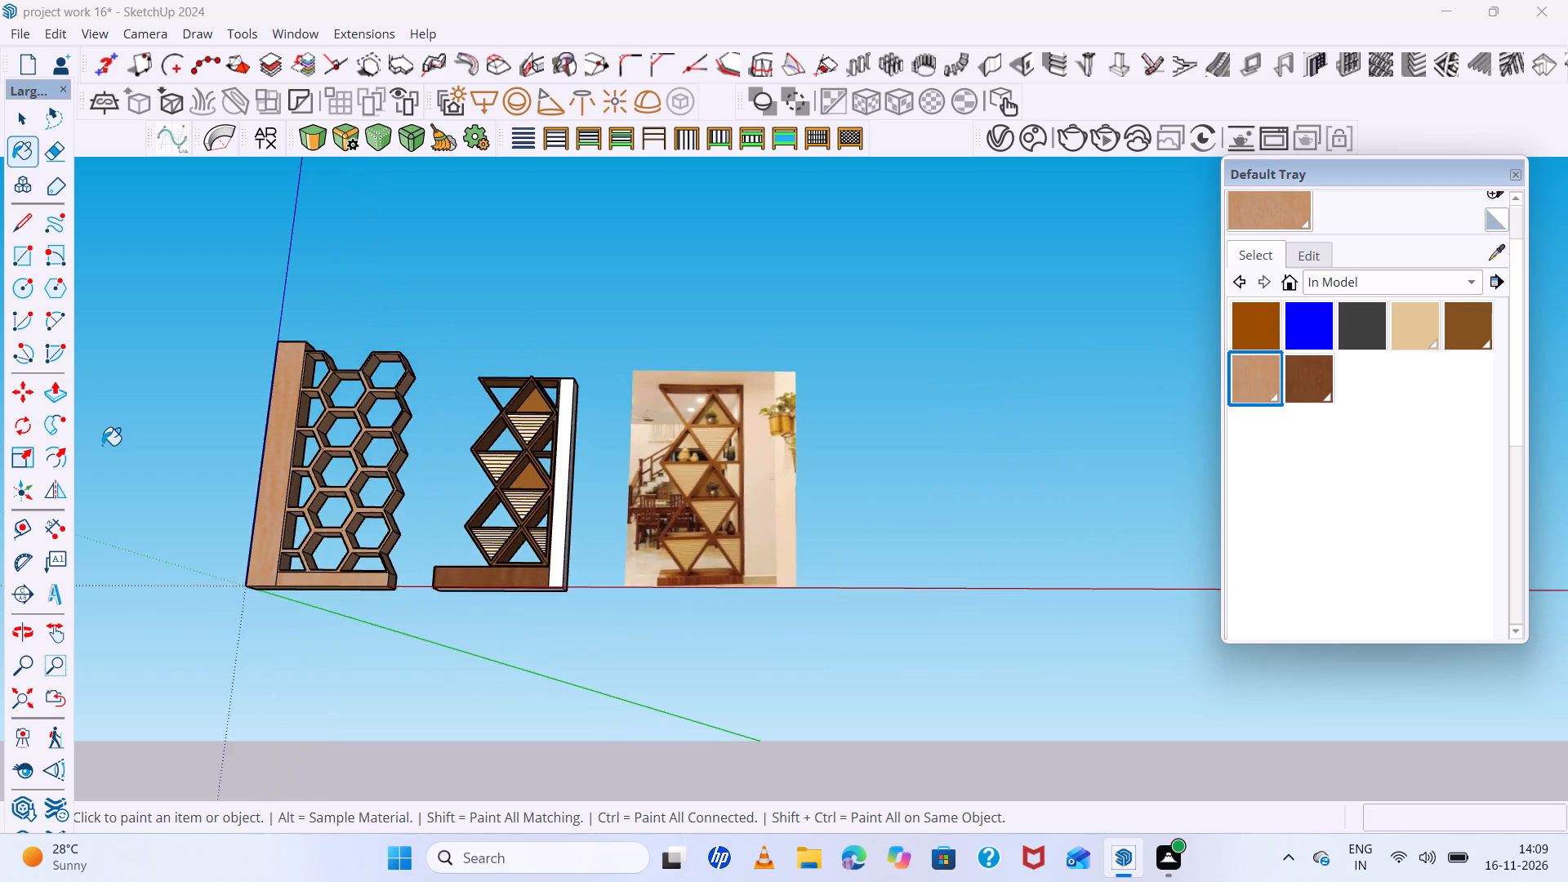
scroll(102, 445, up, 5)
scroll(102, 444, down, 5)
middle_drag(102, 447, 170, 542)
scroll(309, 476, up, 7)
scroll(399, 468, down, 6)
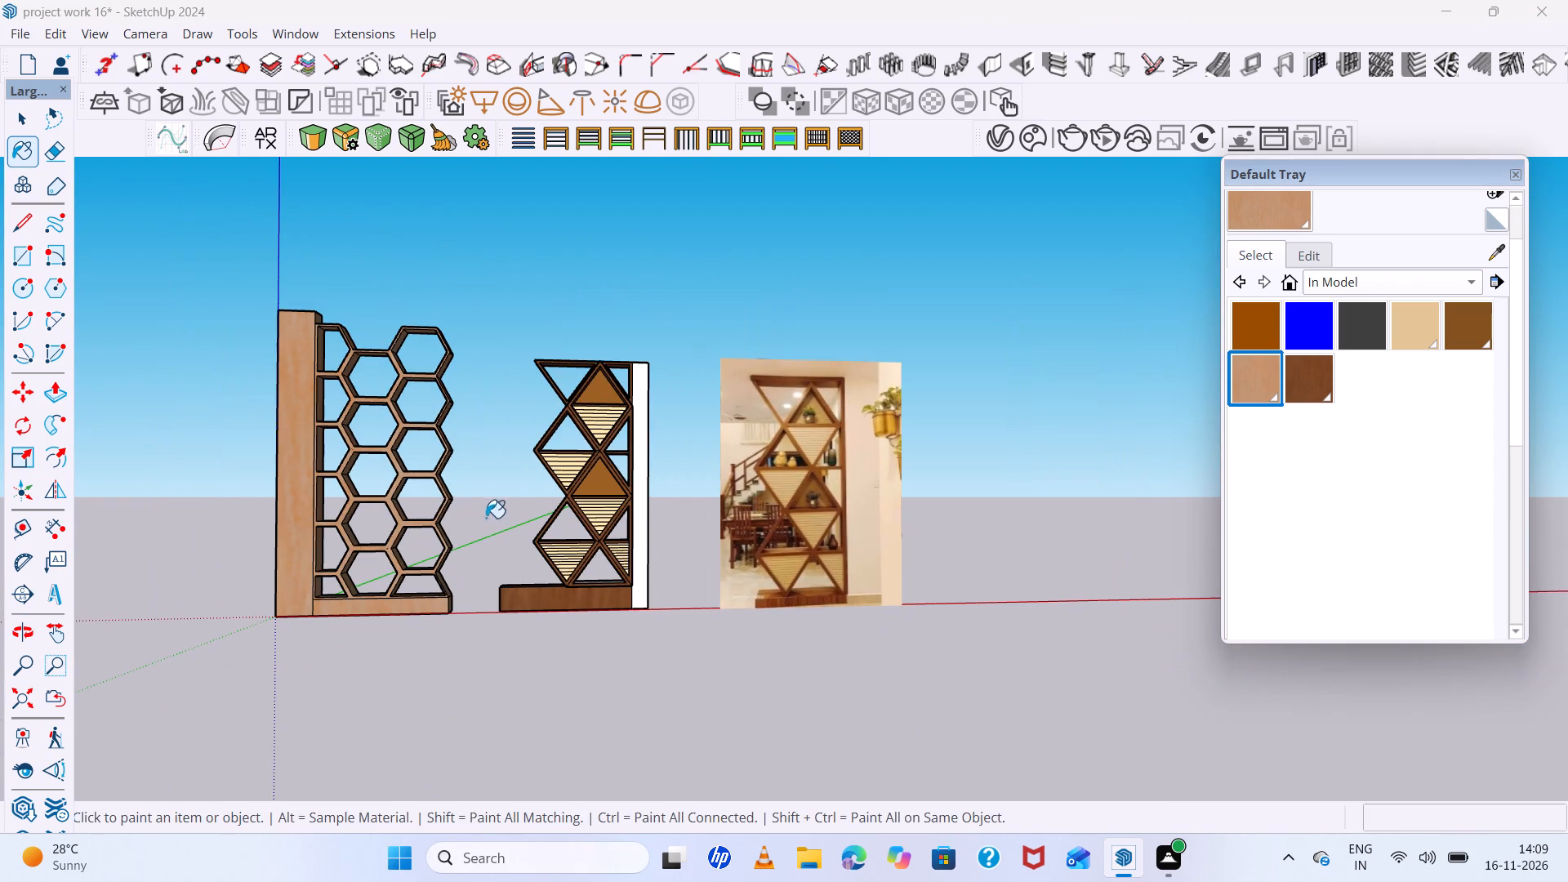
Open the honeycomb partition group, select its wide post's front face, and create a light wood material copy with 1' by 1' texture size.
key(space)
double_click(287, 452)
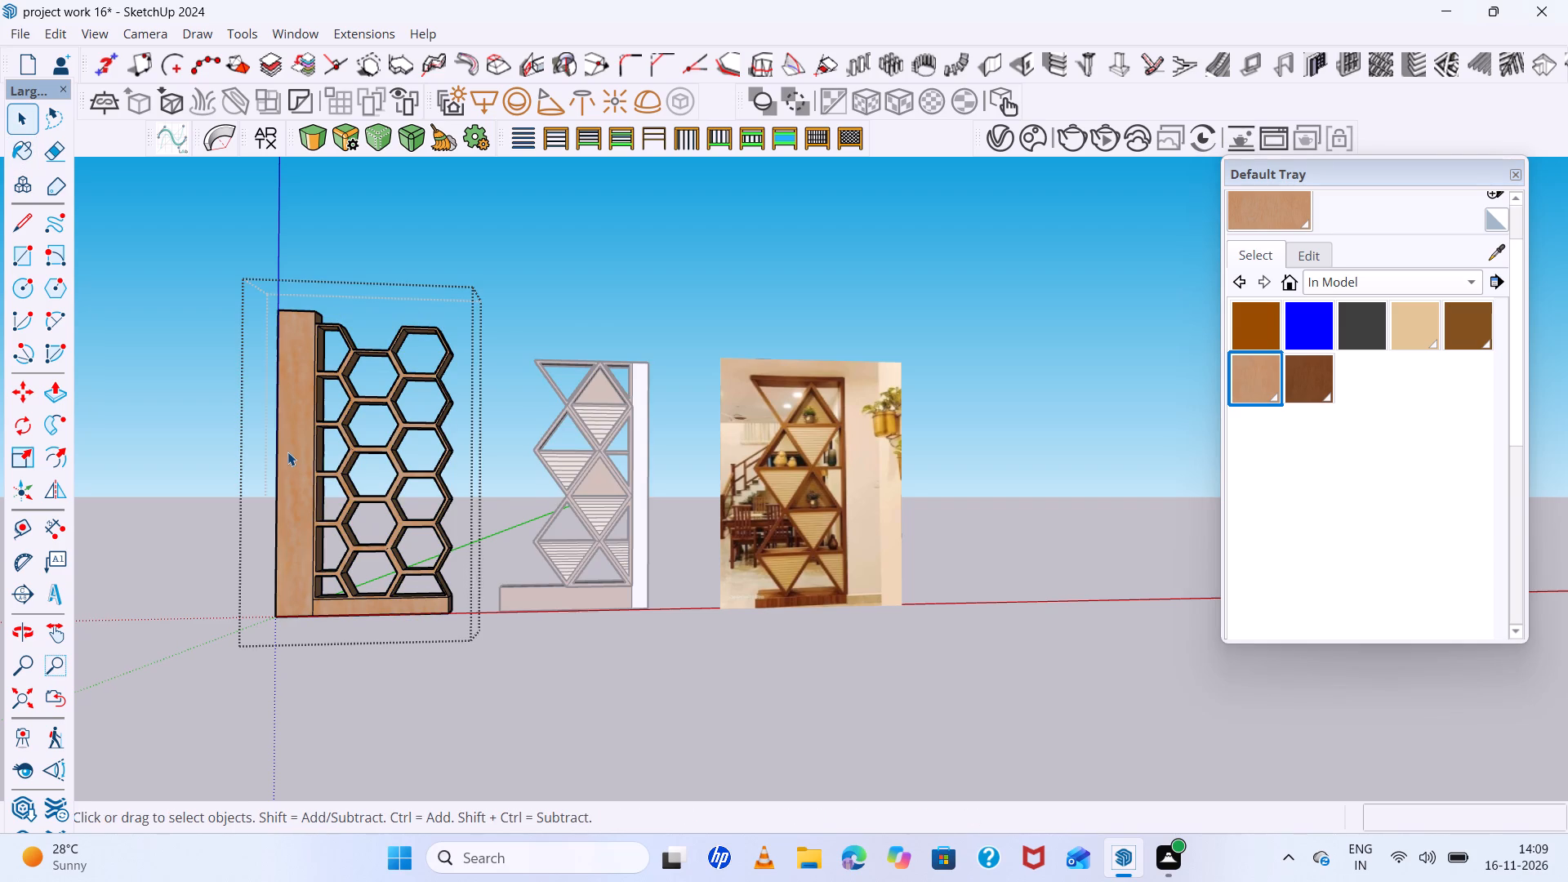
click(301, 476)
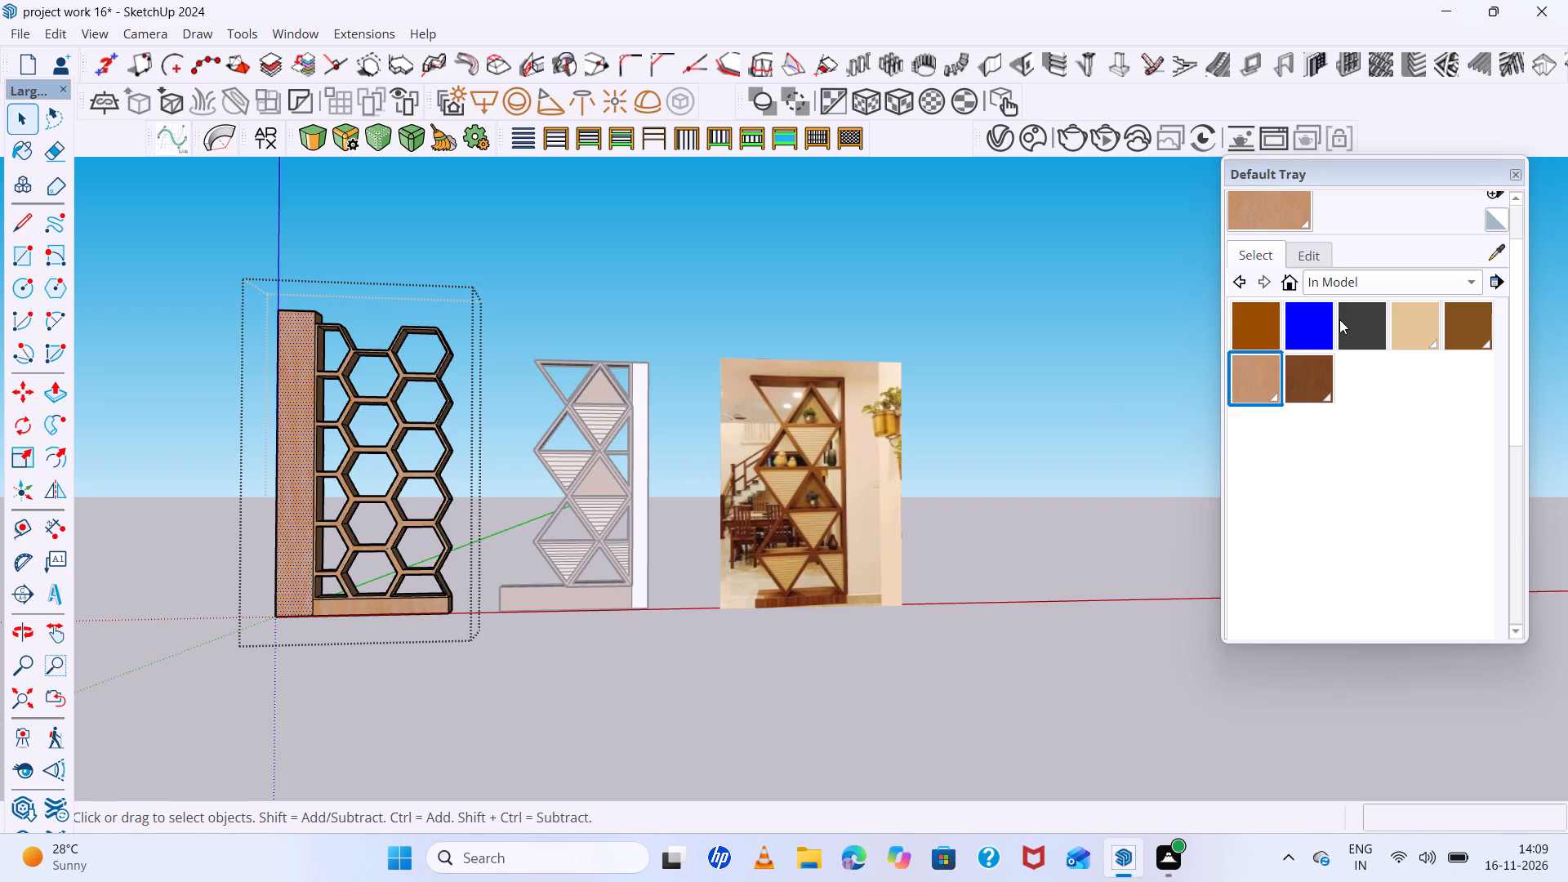
double_click(1486, 194)
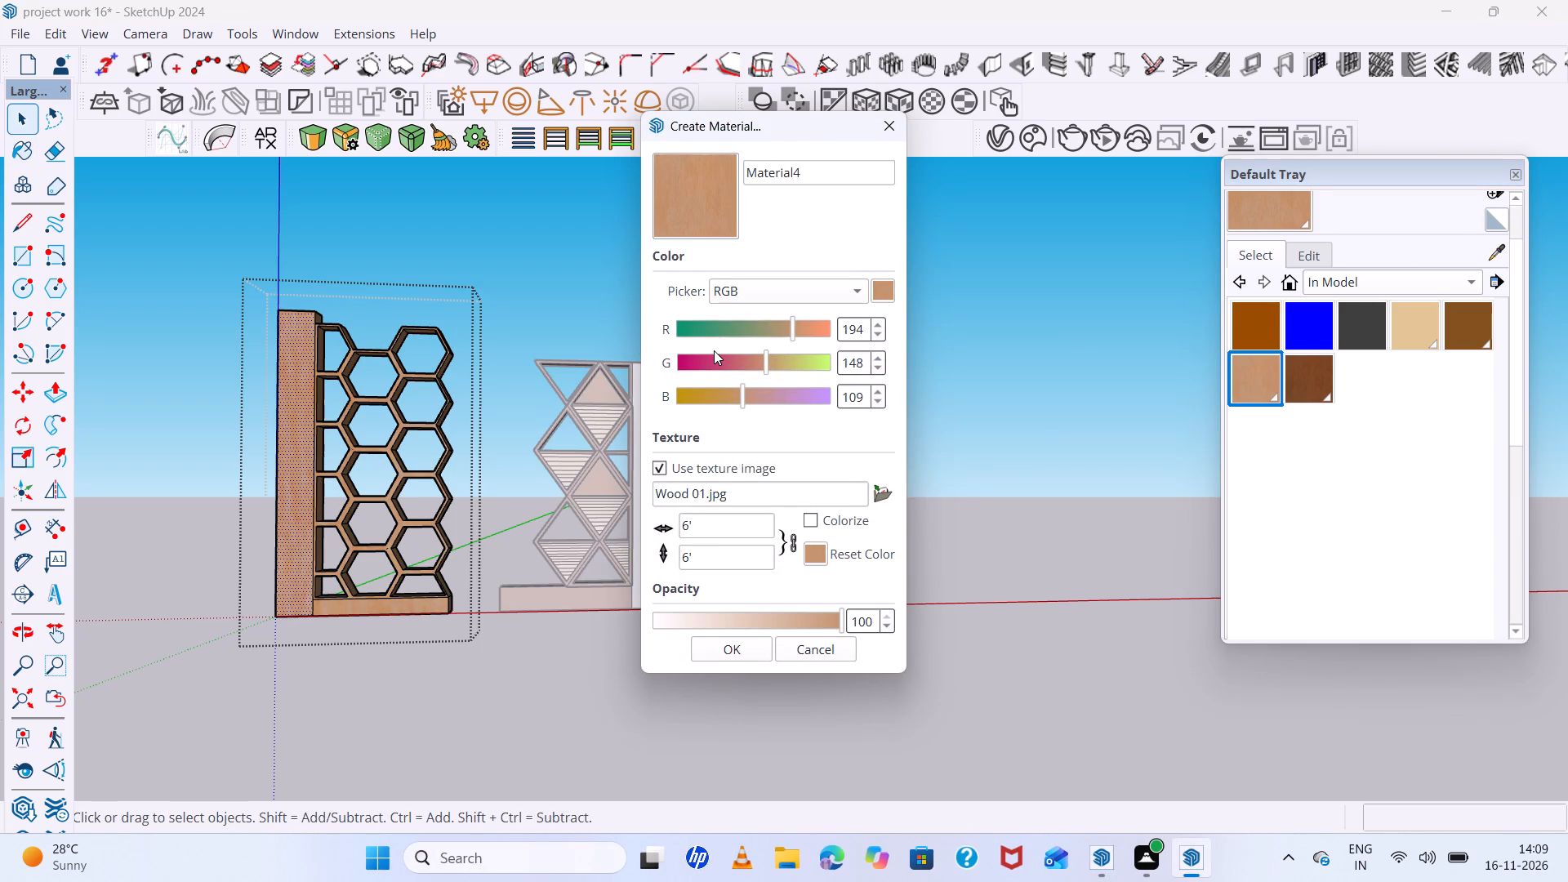
click(728, 532)
key(BackSpace)
key(BackSpace)
text(1')
key(Return)
click(750, 652)
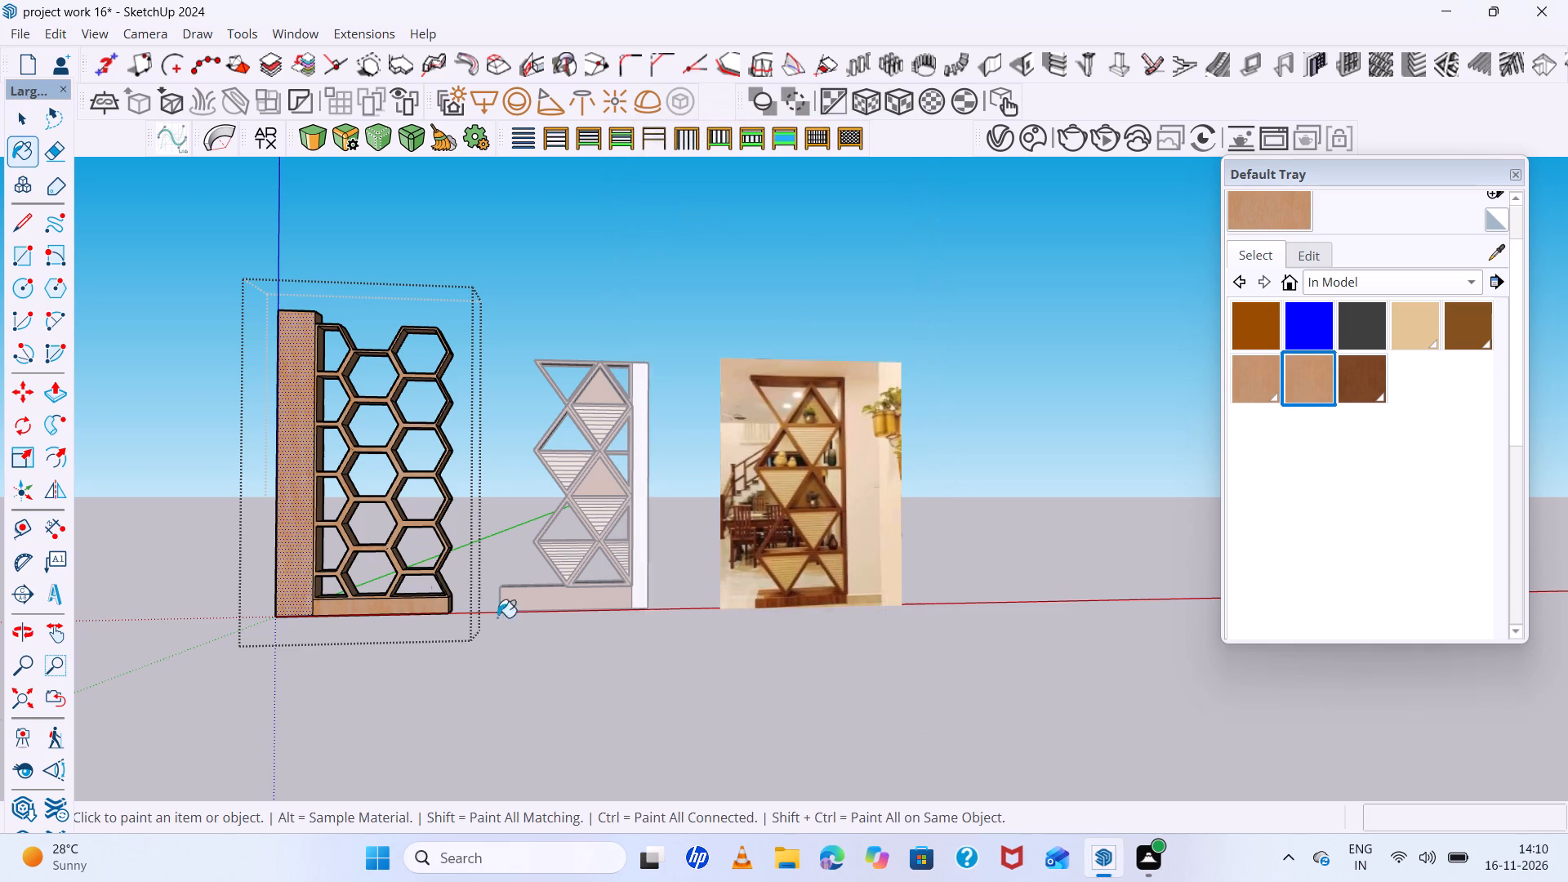
Paint the front face of the honeycomb partition's wide post with the 1' light wood material.
scroll(282, 422, up, 4)
click(304, 421)
scroll(302, 419, down, 4)
middle_drag(301, 421, 284, 516)
scroll(363, 610, up, 2)
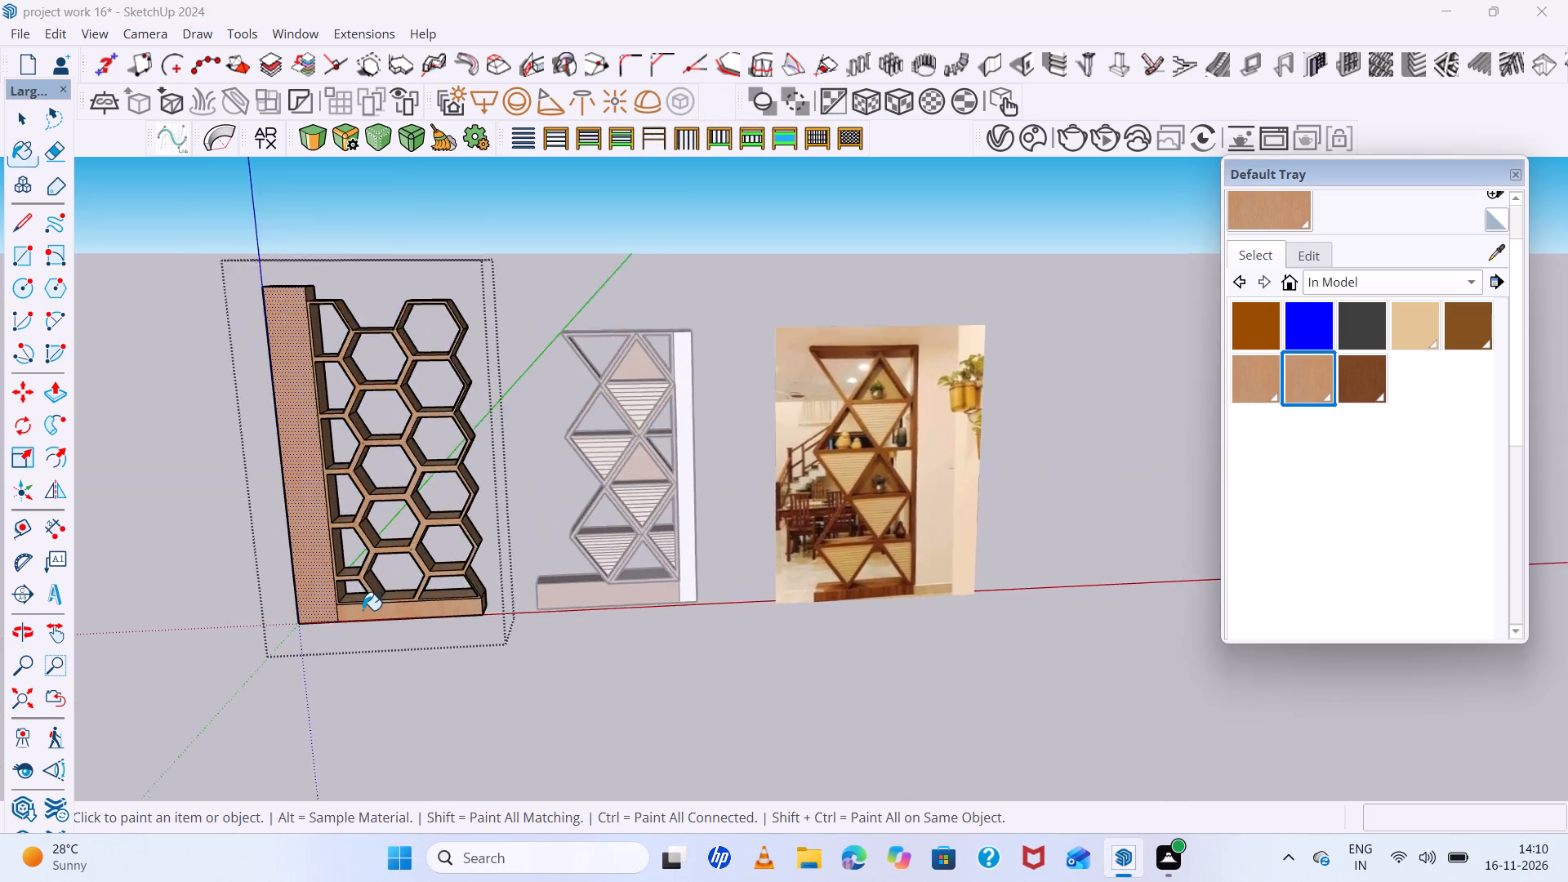
Paint the front of the honeycomb partition's base and the hexagonal lattice's front and side faces with the 1' light wood material.
scroll(363, 610, up, 7)
middle_drag(363, 612, 366, 528)
scroll(366, 528, up, 5)
click(358, 614)
scroll(357, 612, down, 3)
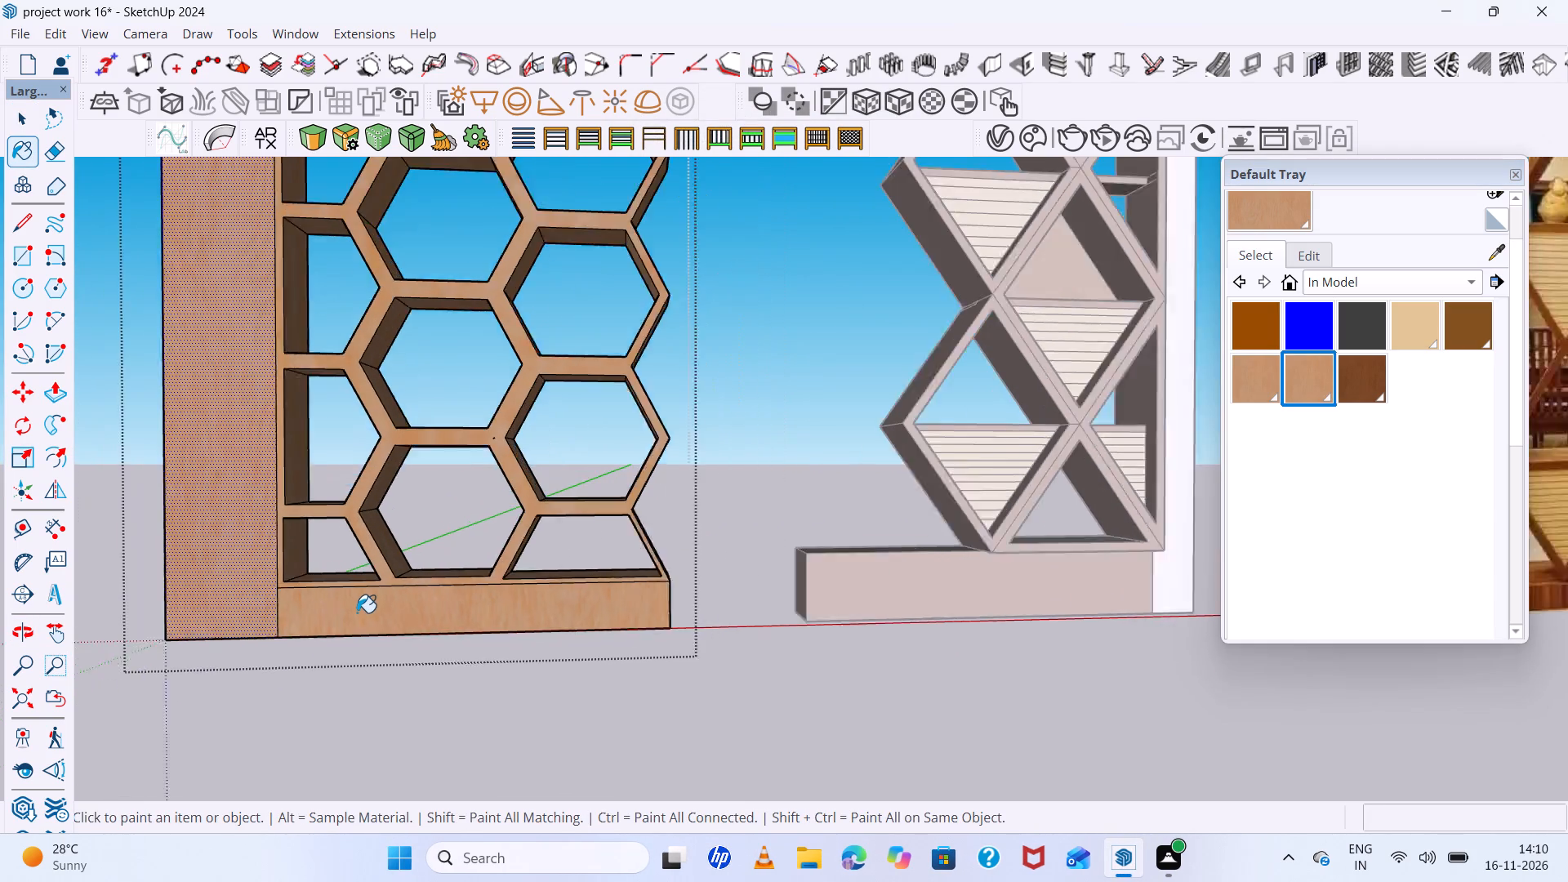
scroll(357, 612, down, 2)
scroll(383, 497, up, 5)
click(373, 473)
scroll(373, 473, down, 5)
scroll(453, 481, down, 3)
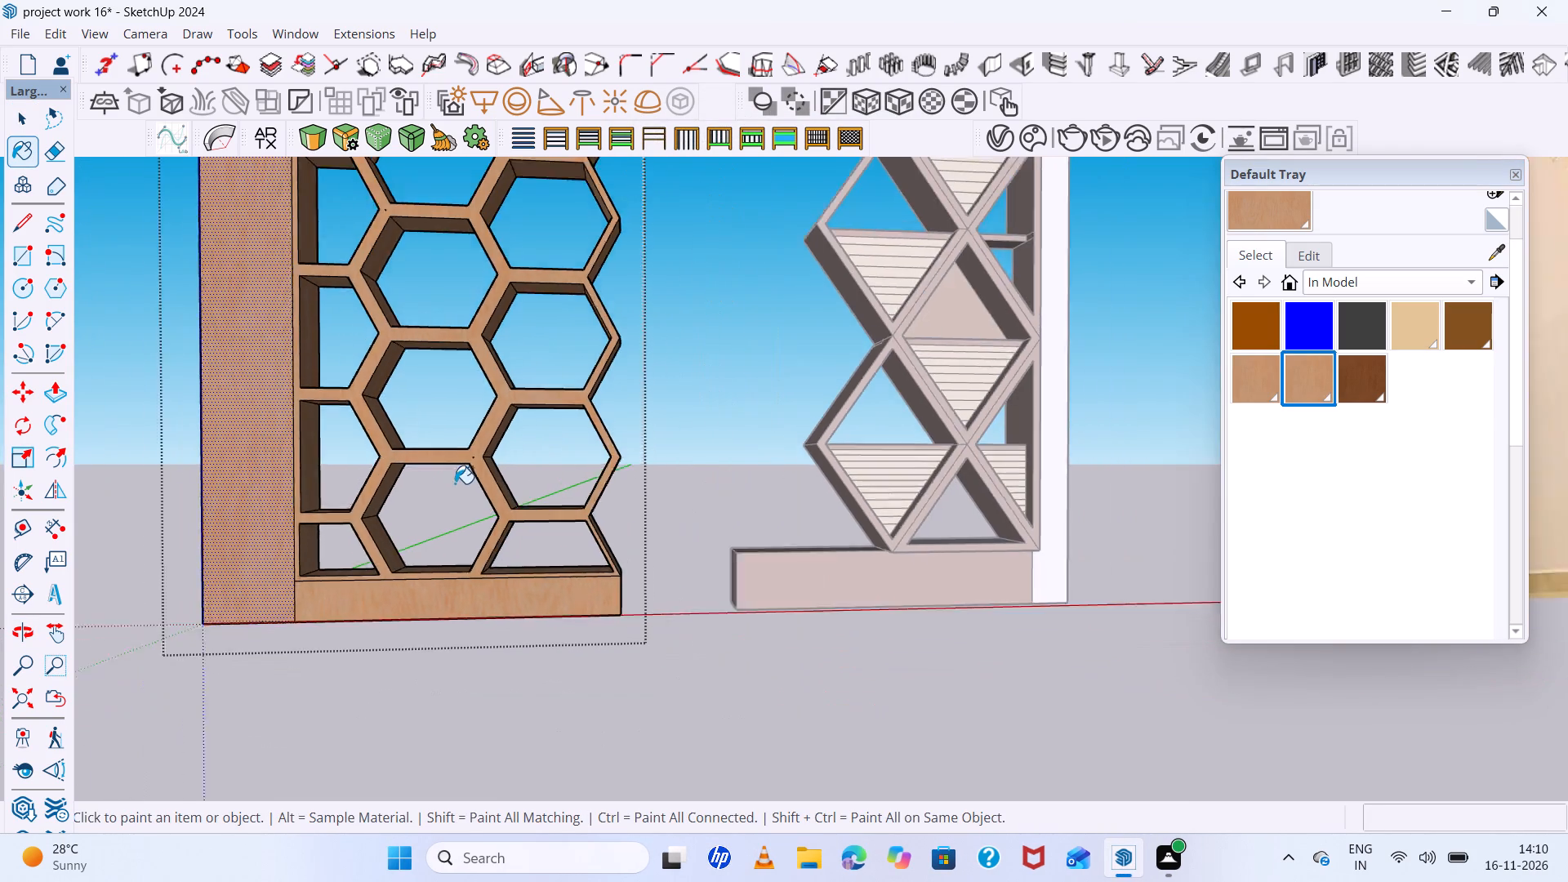
scroll(455, 483, down, 3)
middle_drag(498, 503, 142, 514)
scroll(518, 441, up, 4)
scroll(668, 415, up, 5)
click(724, 421)
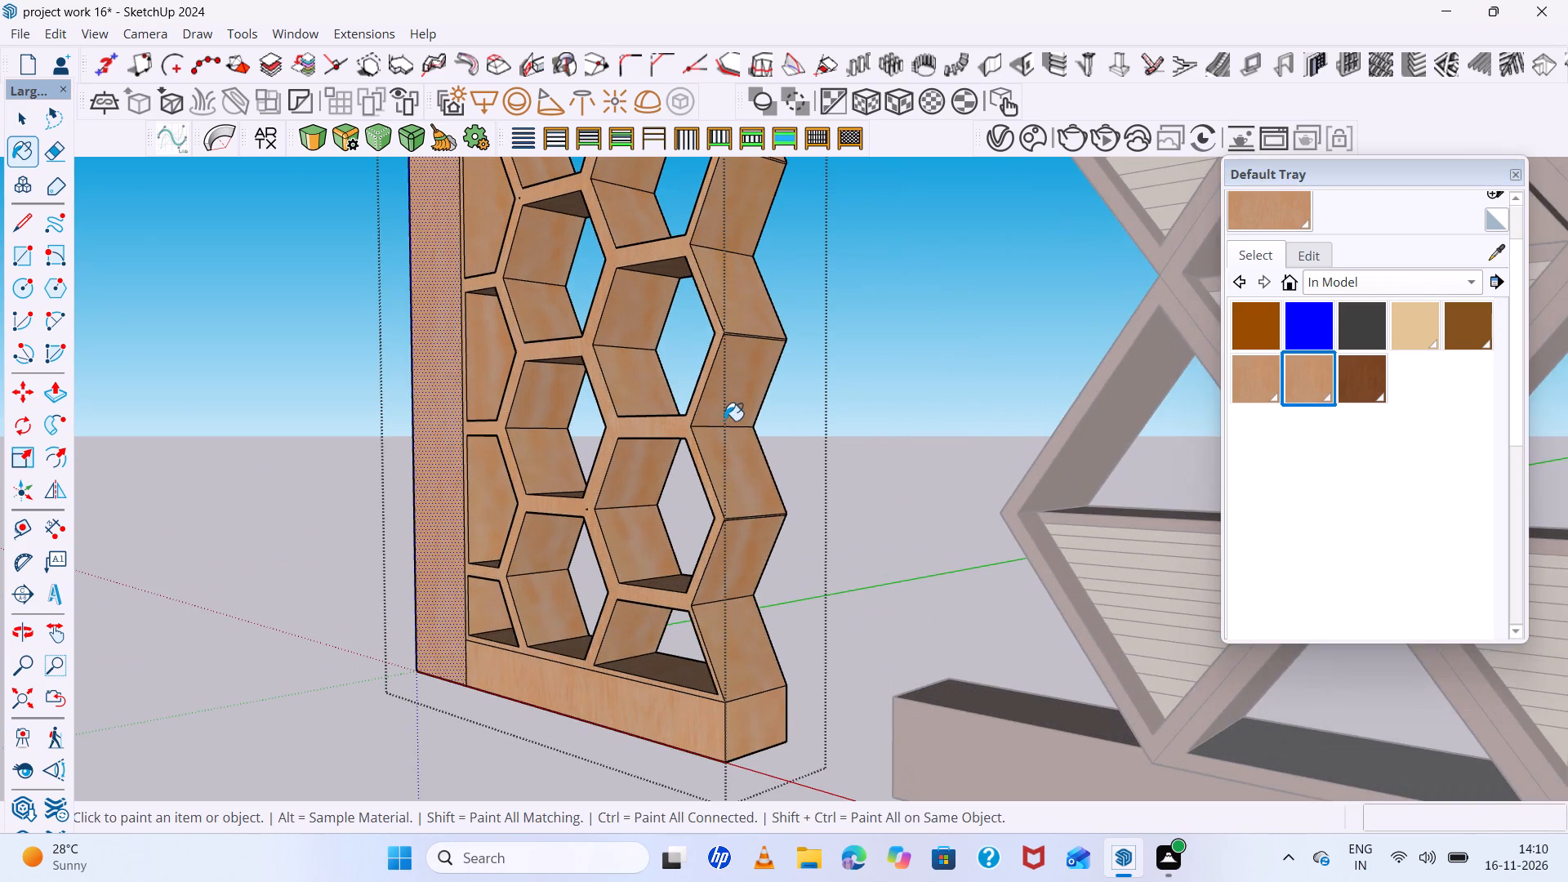
scroll(707, 415, down, 5)
middle_drag(706, 416, 754, 487)
scroll(730, 468, up, 5)
scroll(634, 440, down, 12)
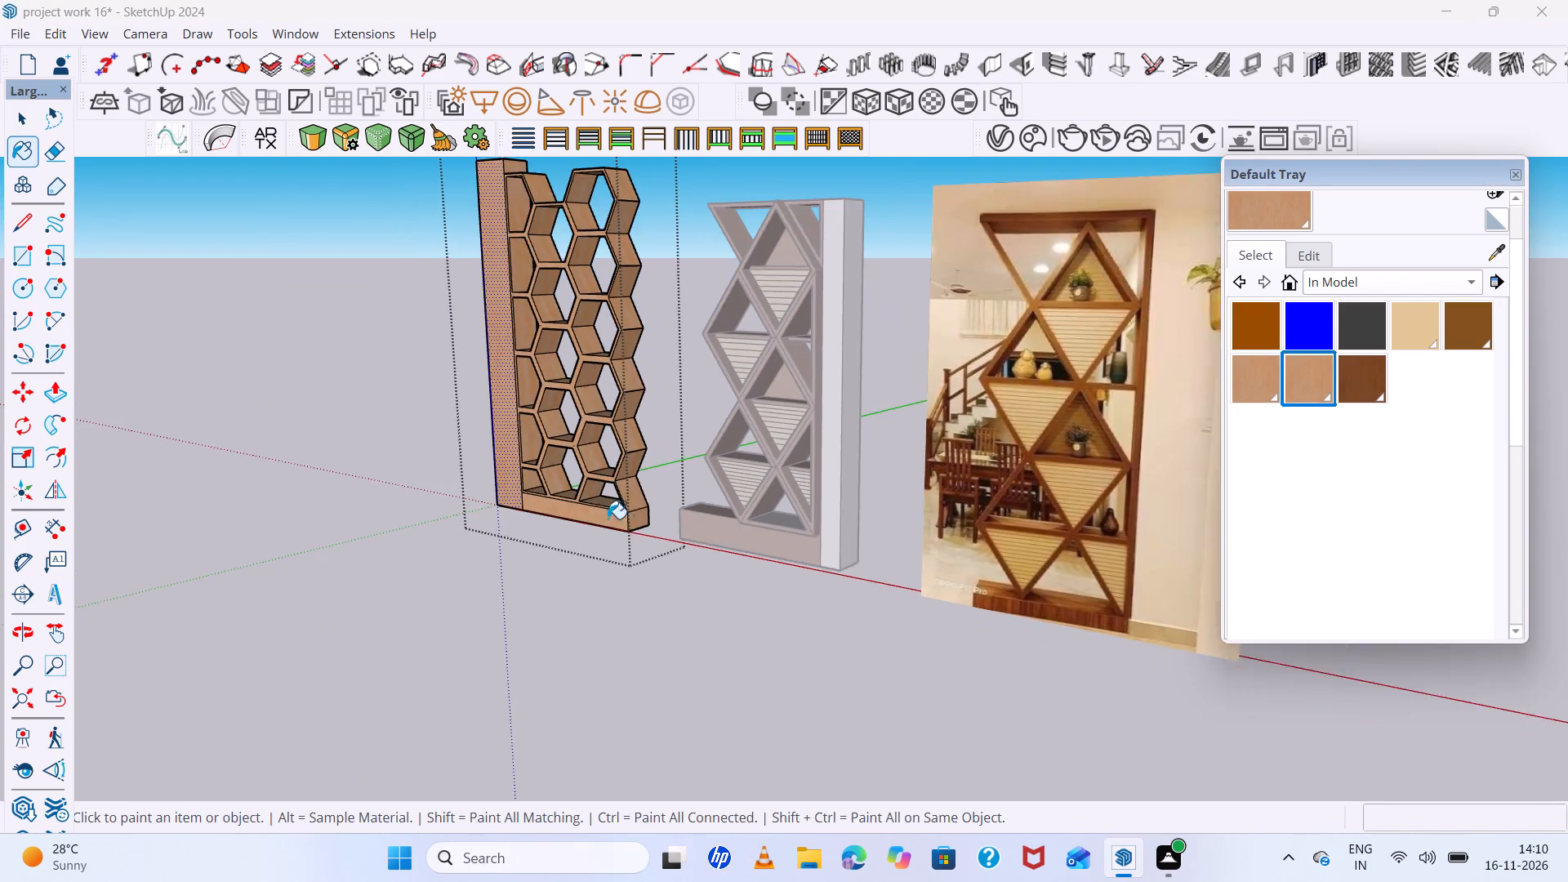
middle_drag(623, 554, 680, 527)
Choose white from the Colors library and paint the front face of the honeycomb partition's wide post with it.
click(1433, 279)
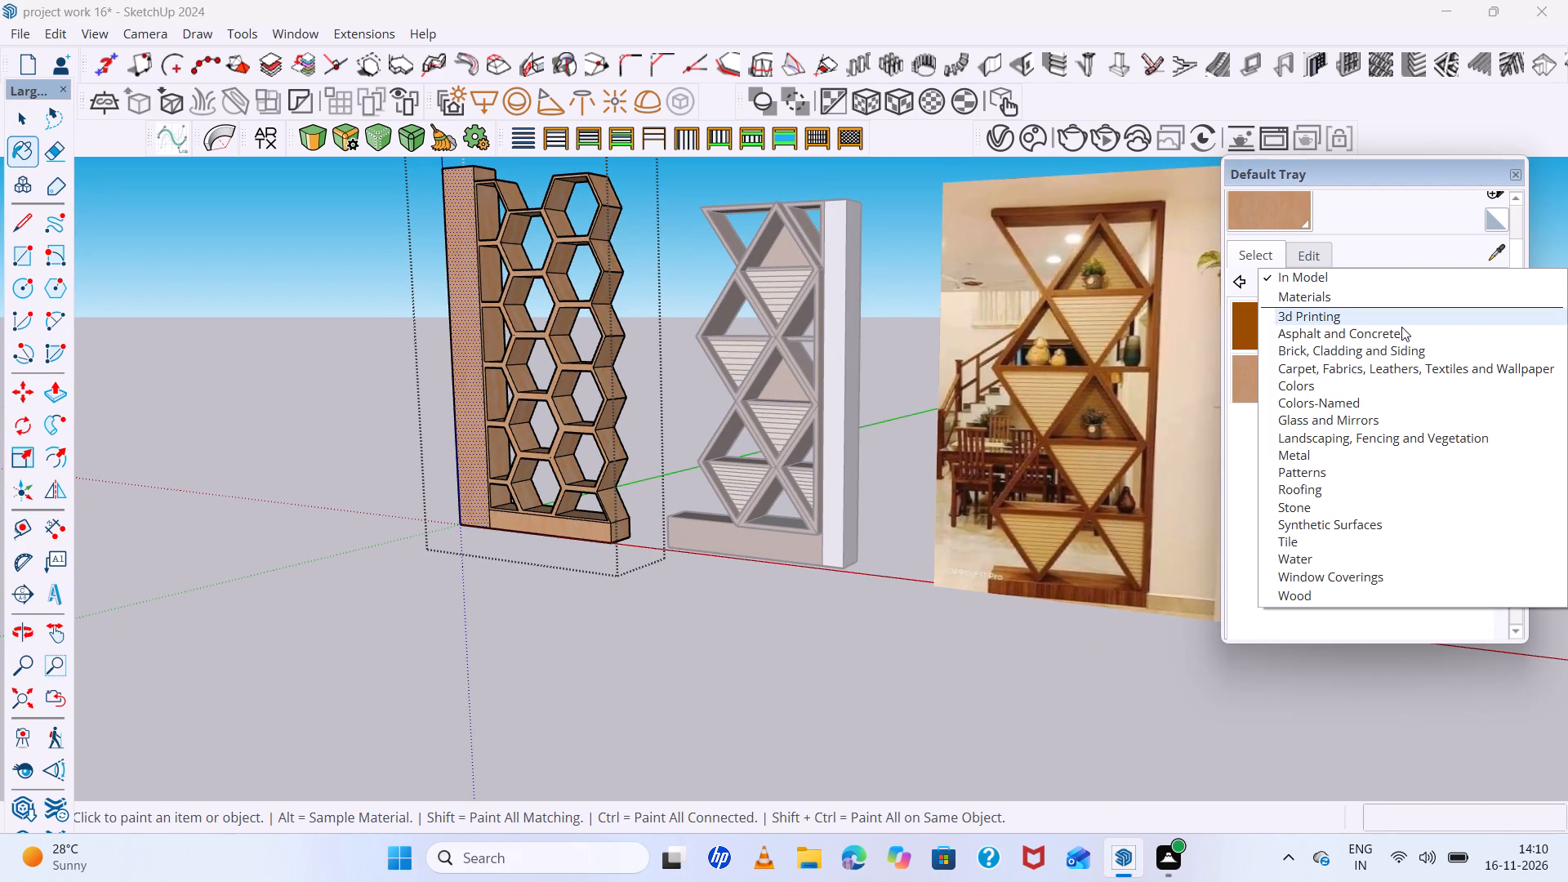
click(1337, 594)
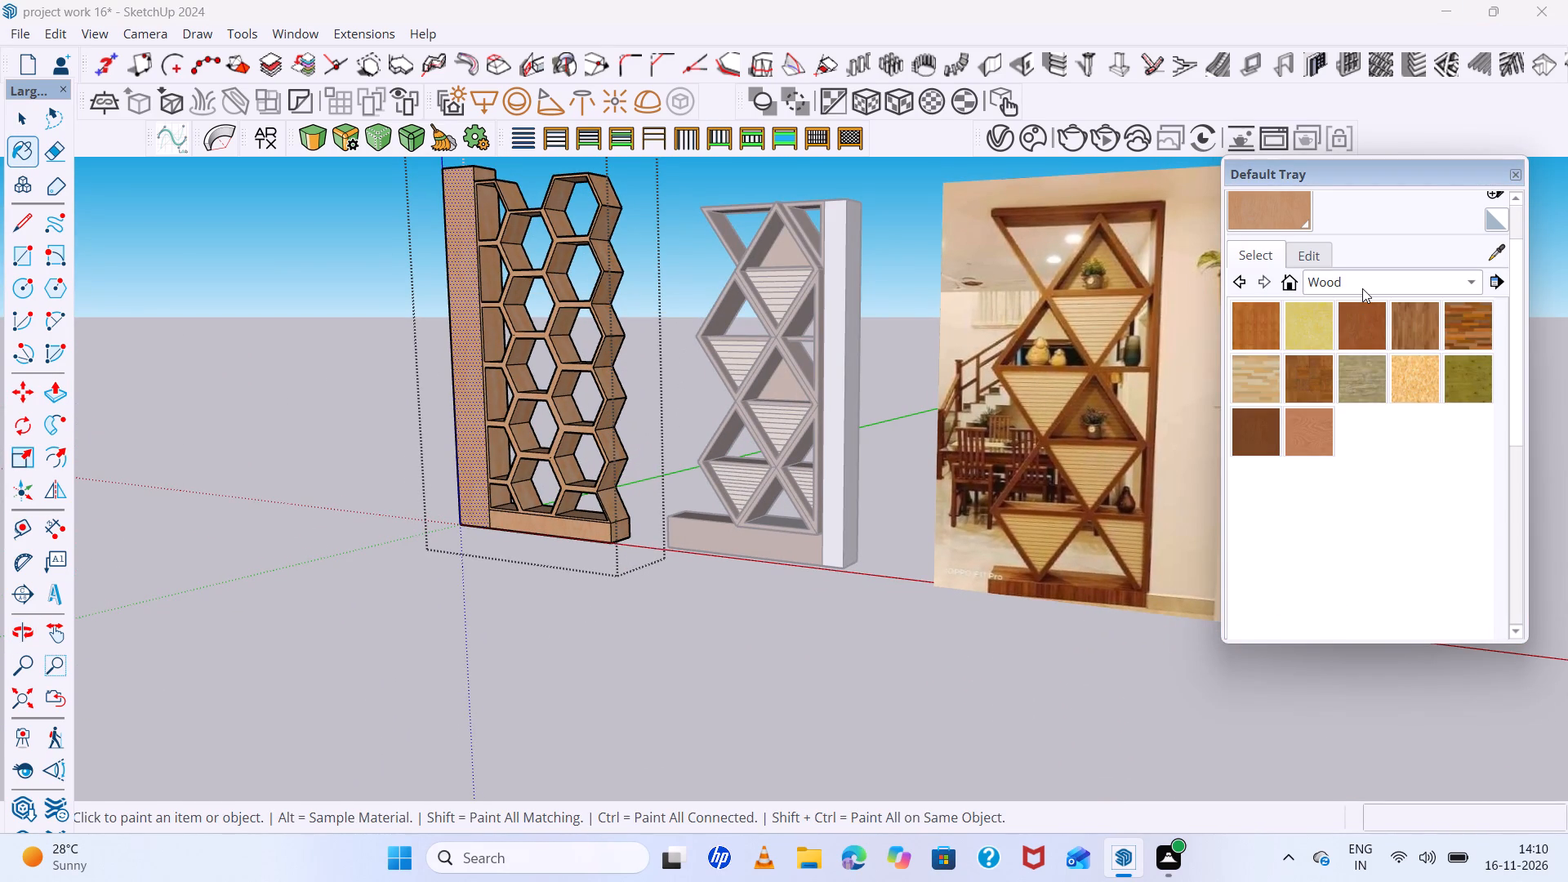
click(1362, 288)
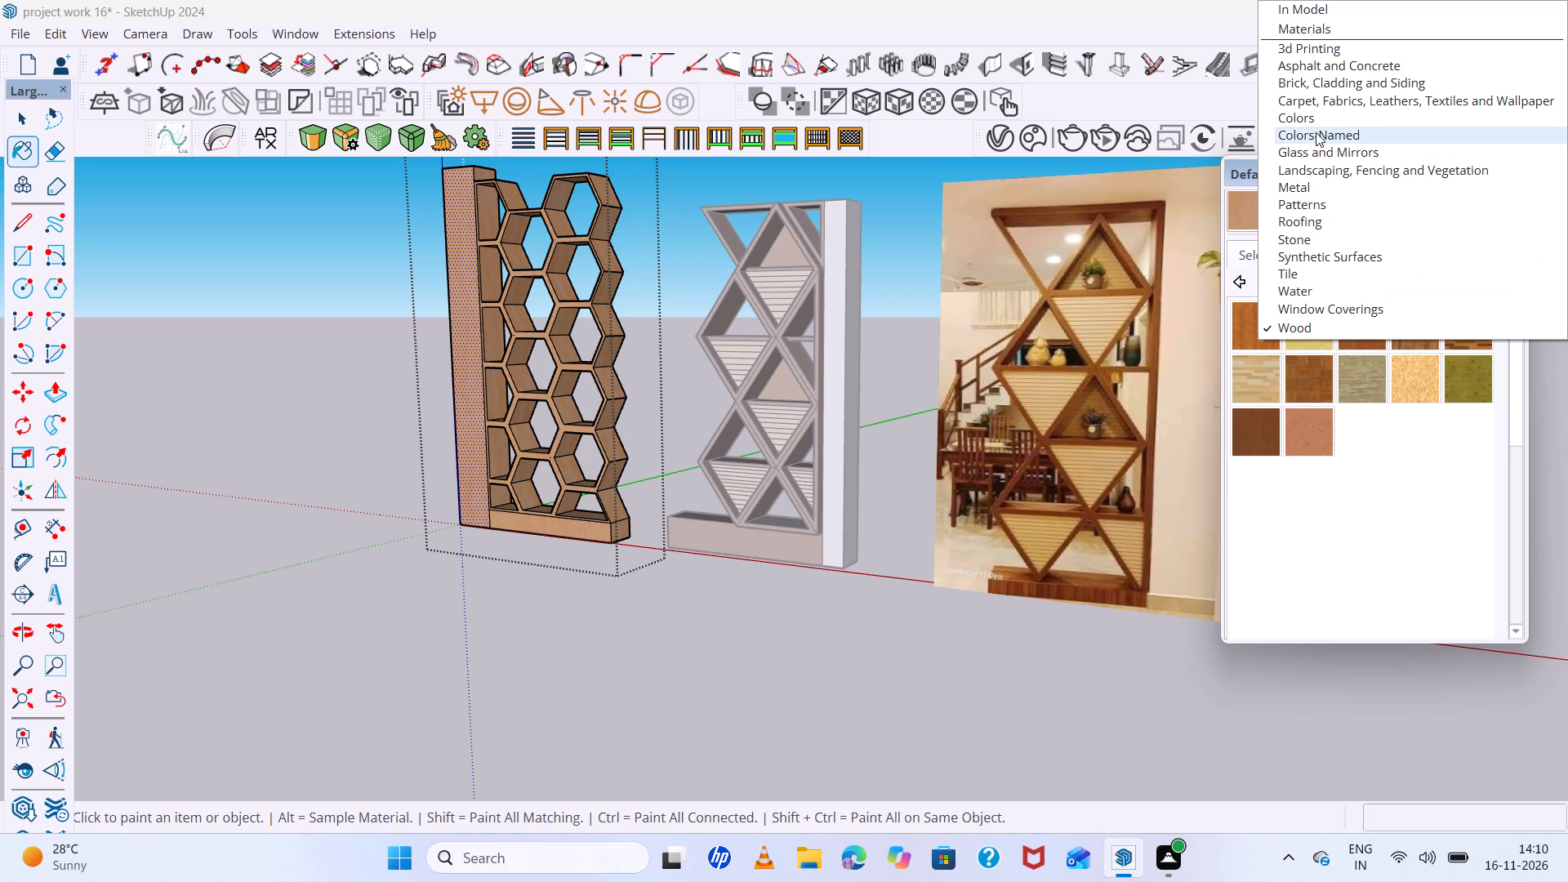
click(1312, 122)
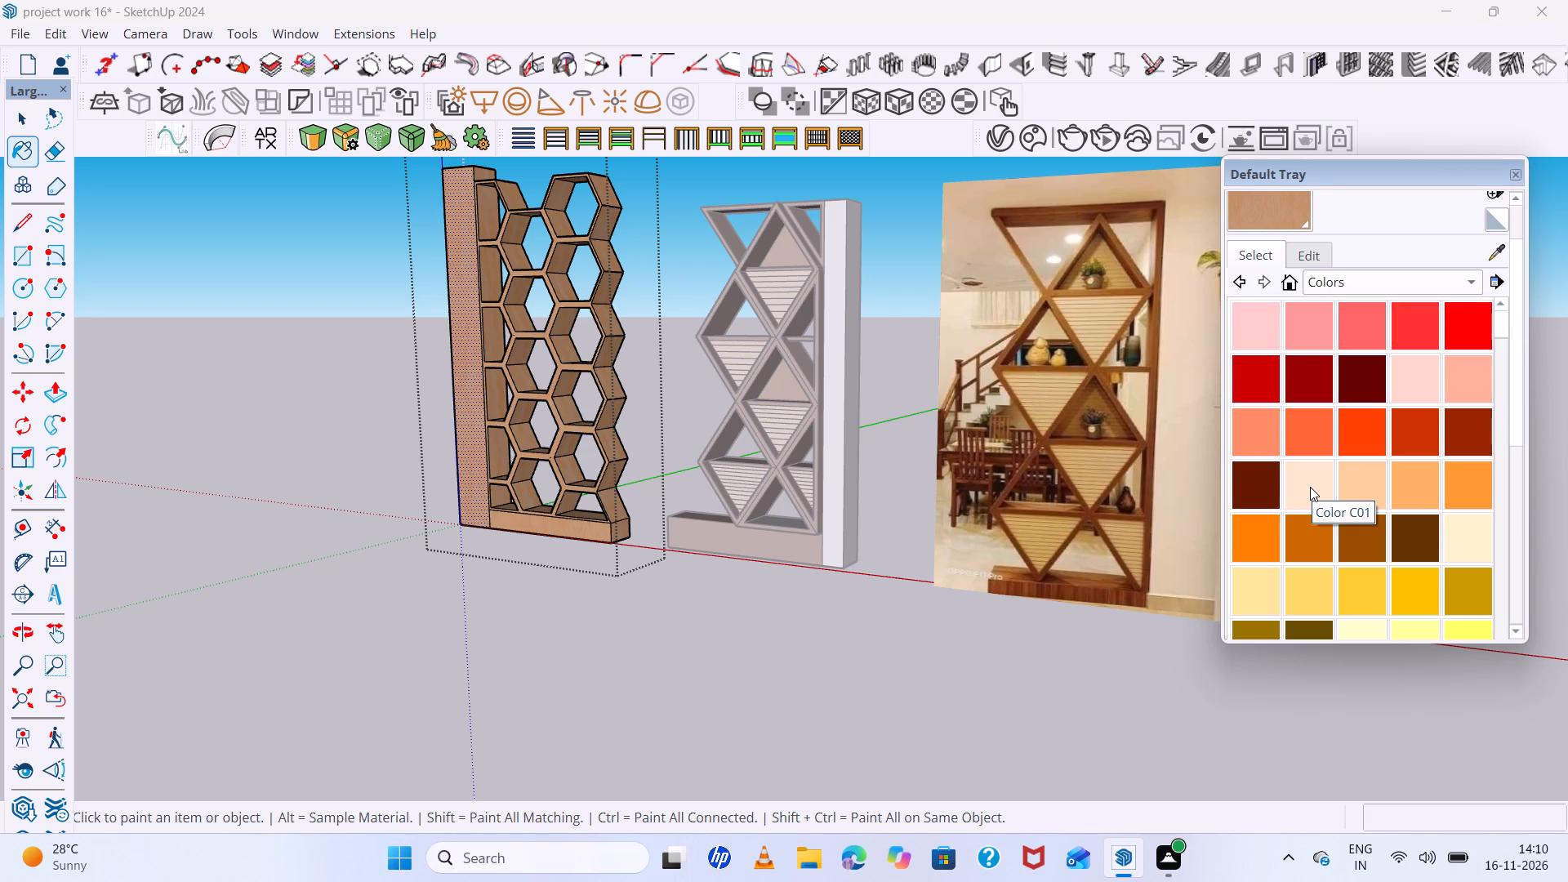
scroll(1310, 487, down, 10)
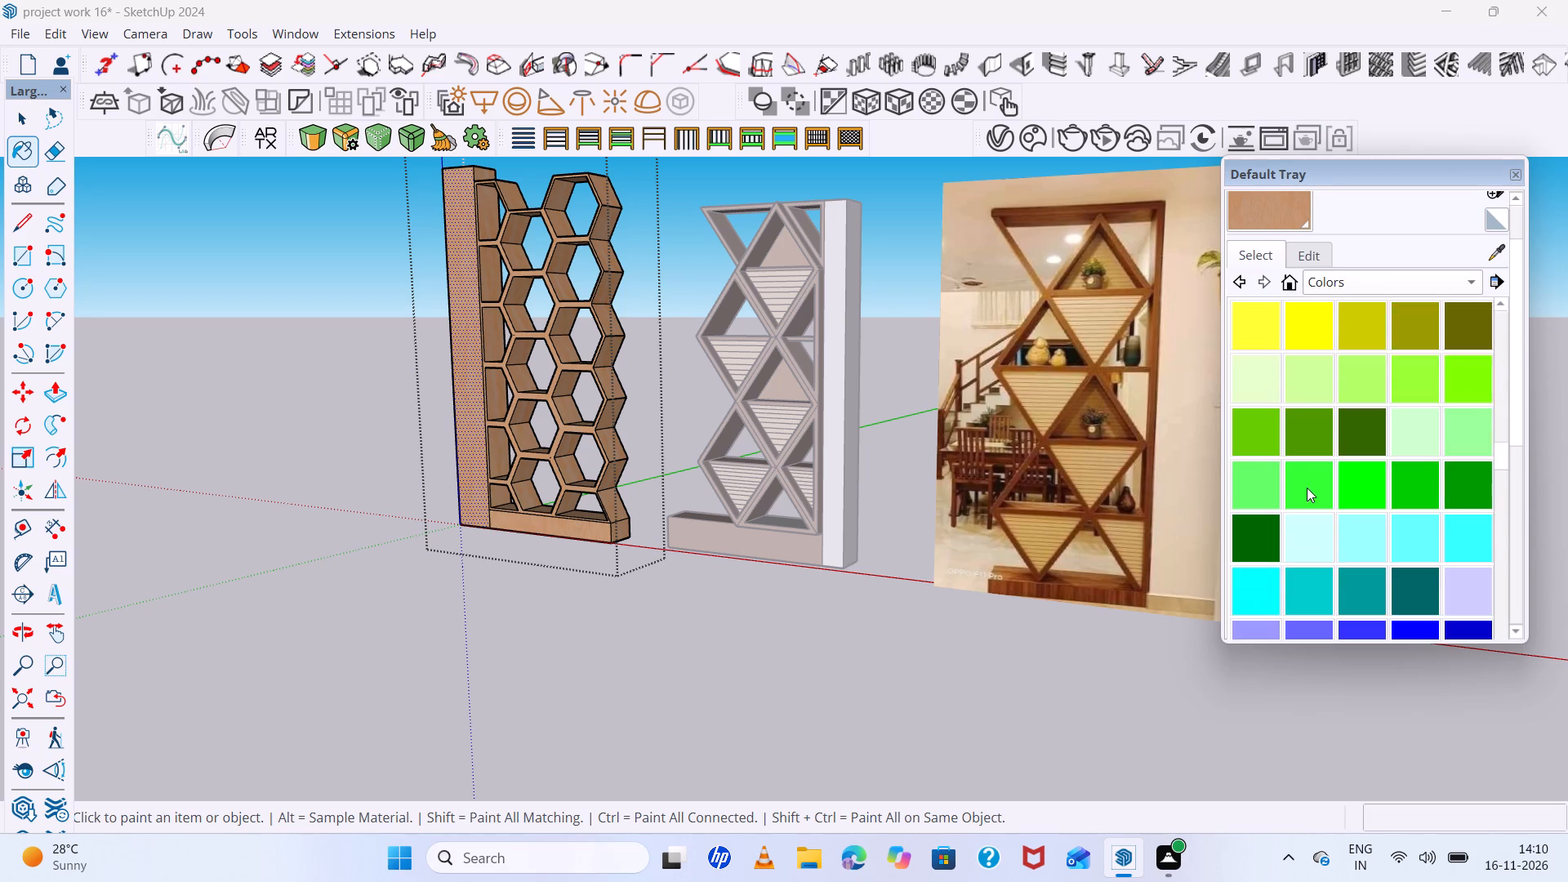
scroll(1307, 488, down, 11)
scroll(1303, 483, up, 4)
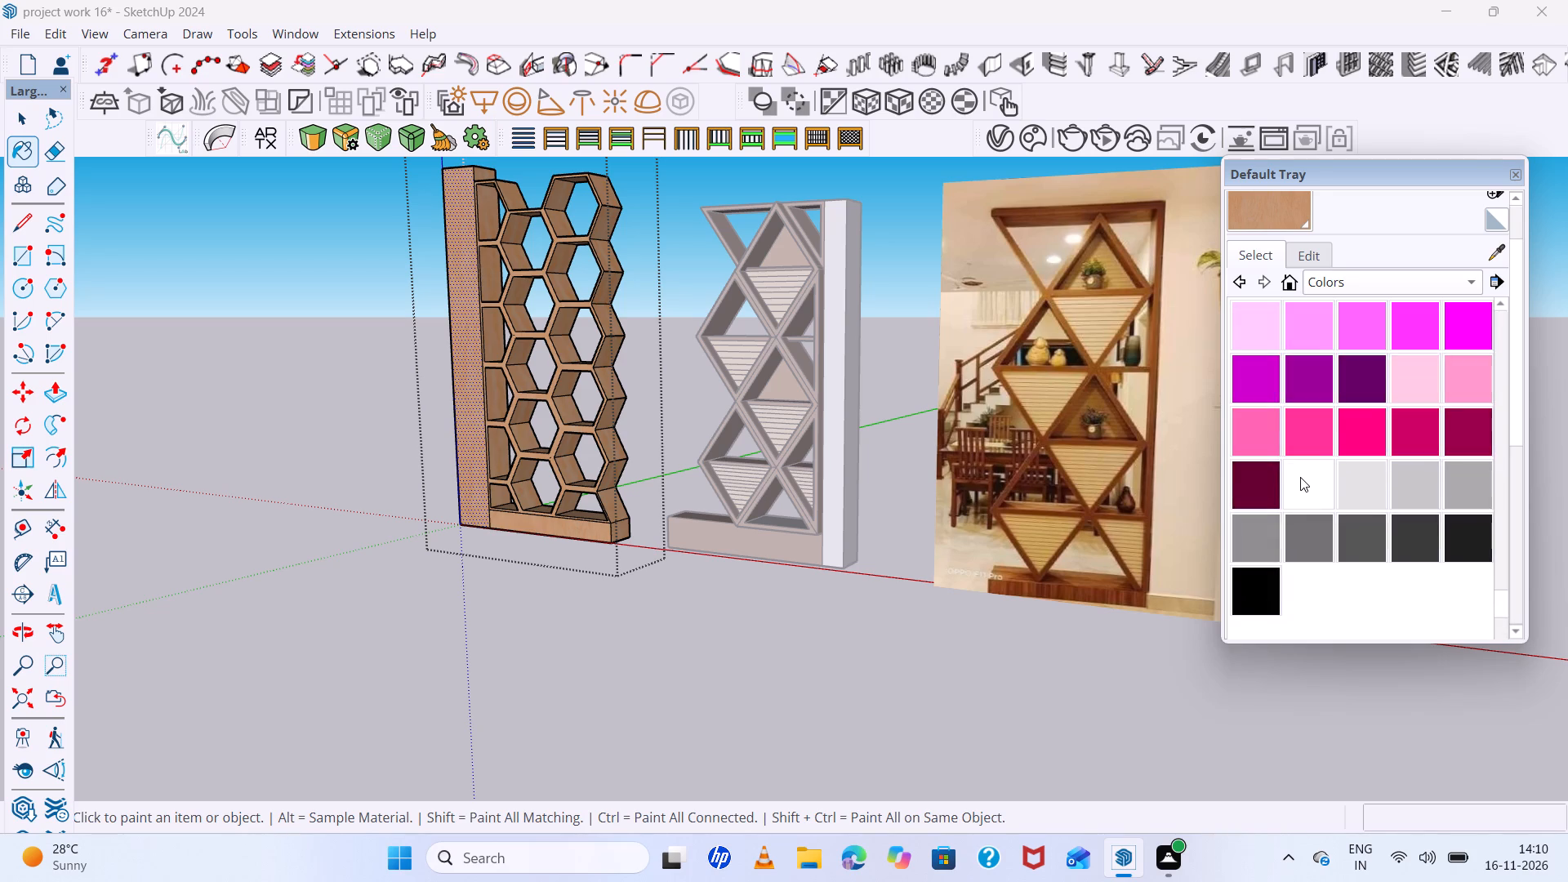
click(1300, 477)
scroll(381, 393, down, 4)
middle_drag(378, 393, 528, 393)
scroll(427, 378, up, 4)
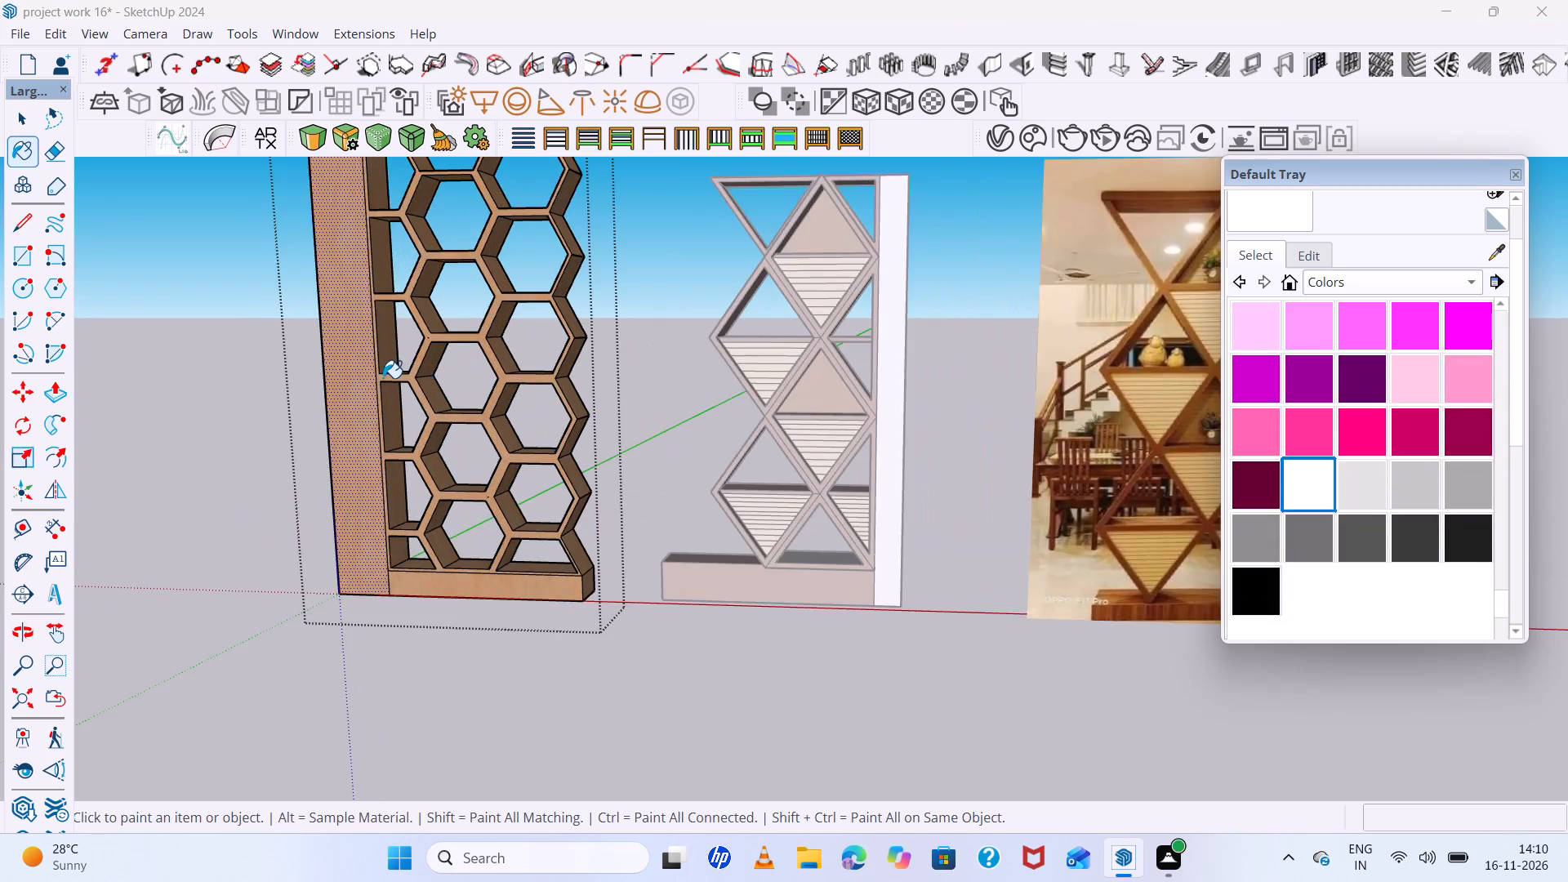
scroll(383, 378, up, 4)
click(341, 367)
scroll(388, 590, up, 4)
scroll(402, 636, down, 5)
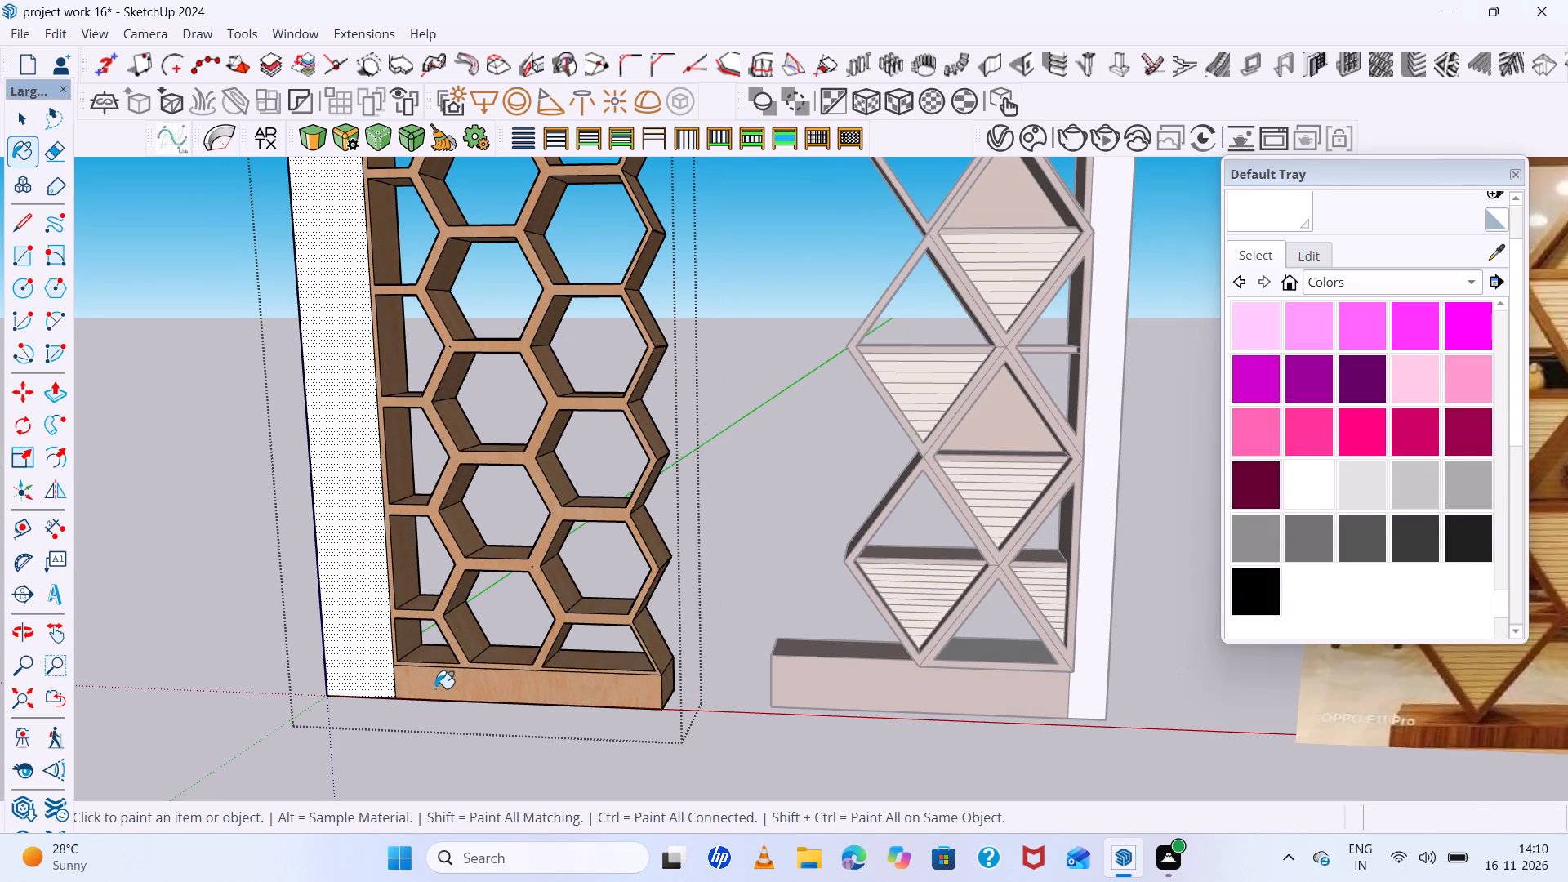
Paint the outer side face of the honeycomb partition's wide post white.
scroll(421, 670, down, 6)
scroll(413, 666, up, 10)
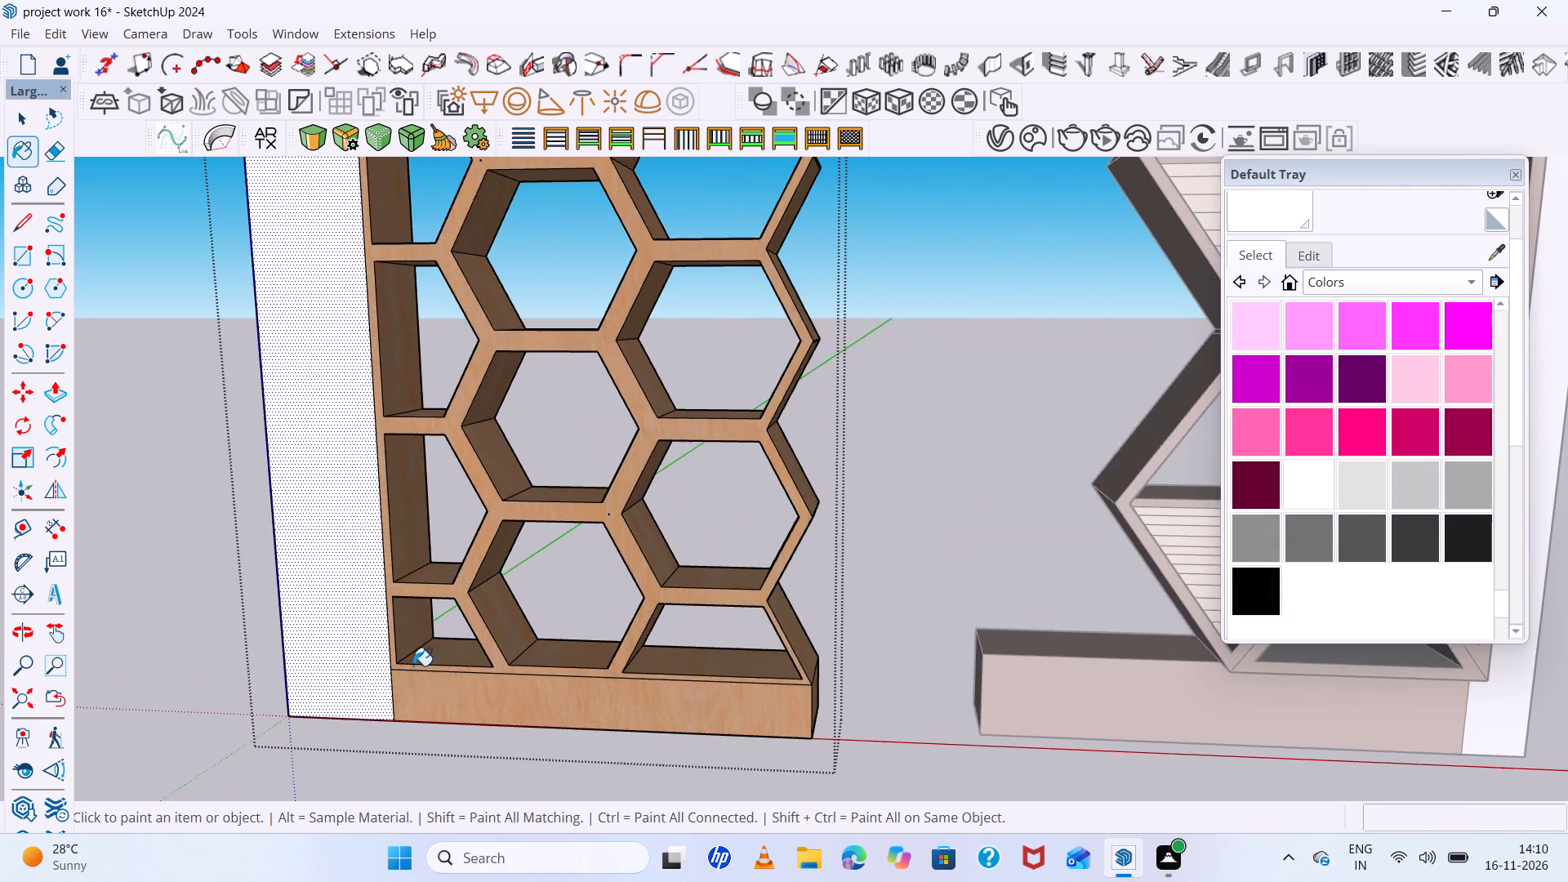
middle_drag(430, 696, 1138, 704)
click(690, 549)
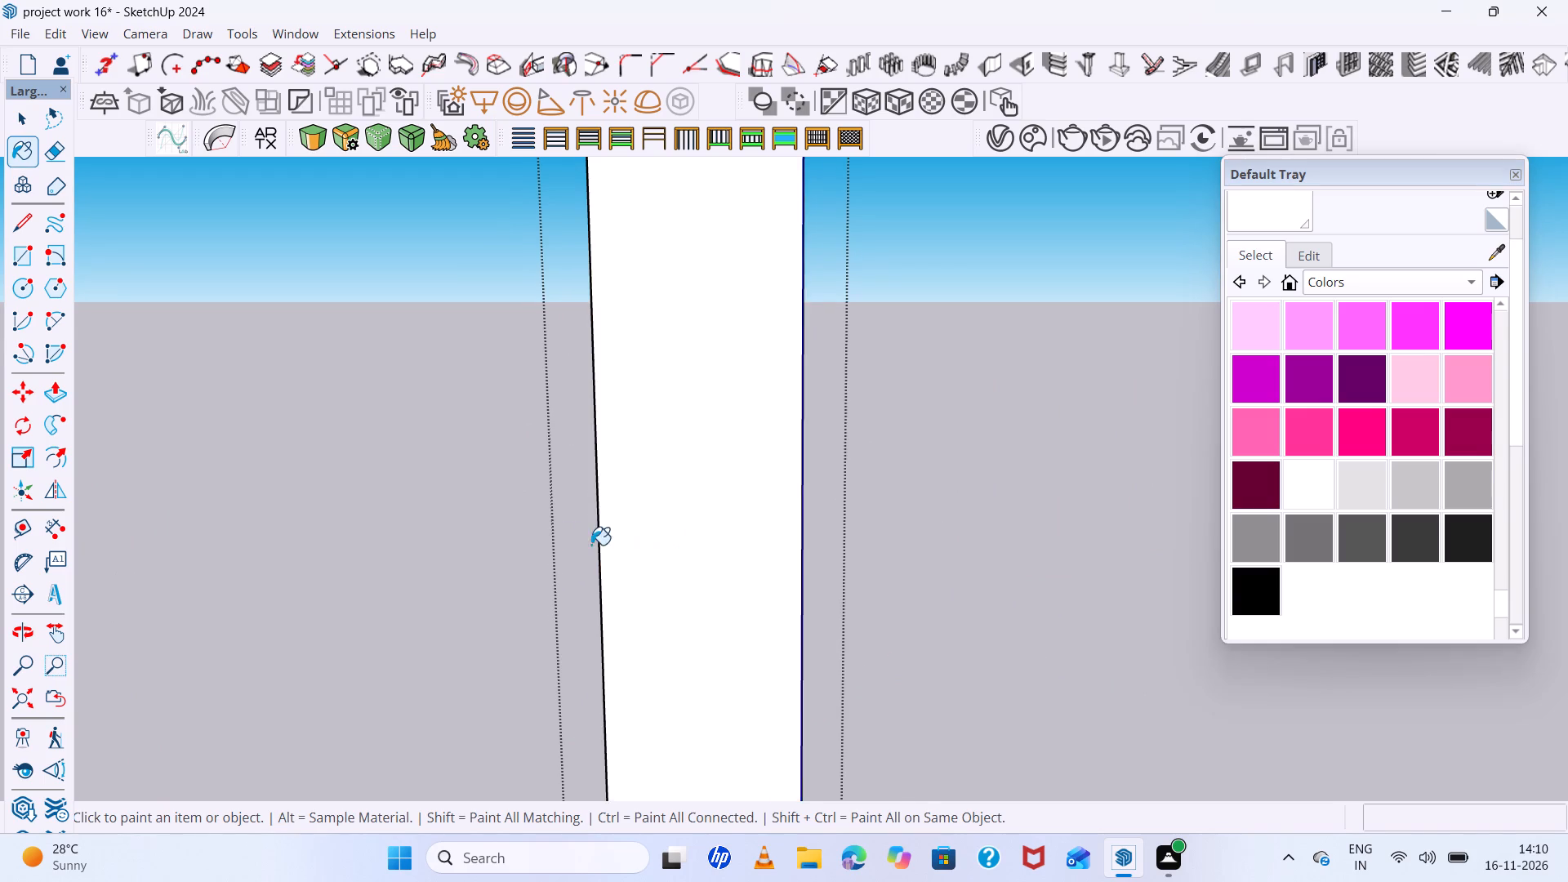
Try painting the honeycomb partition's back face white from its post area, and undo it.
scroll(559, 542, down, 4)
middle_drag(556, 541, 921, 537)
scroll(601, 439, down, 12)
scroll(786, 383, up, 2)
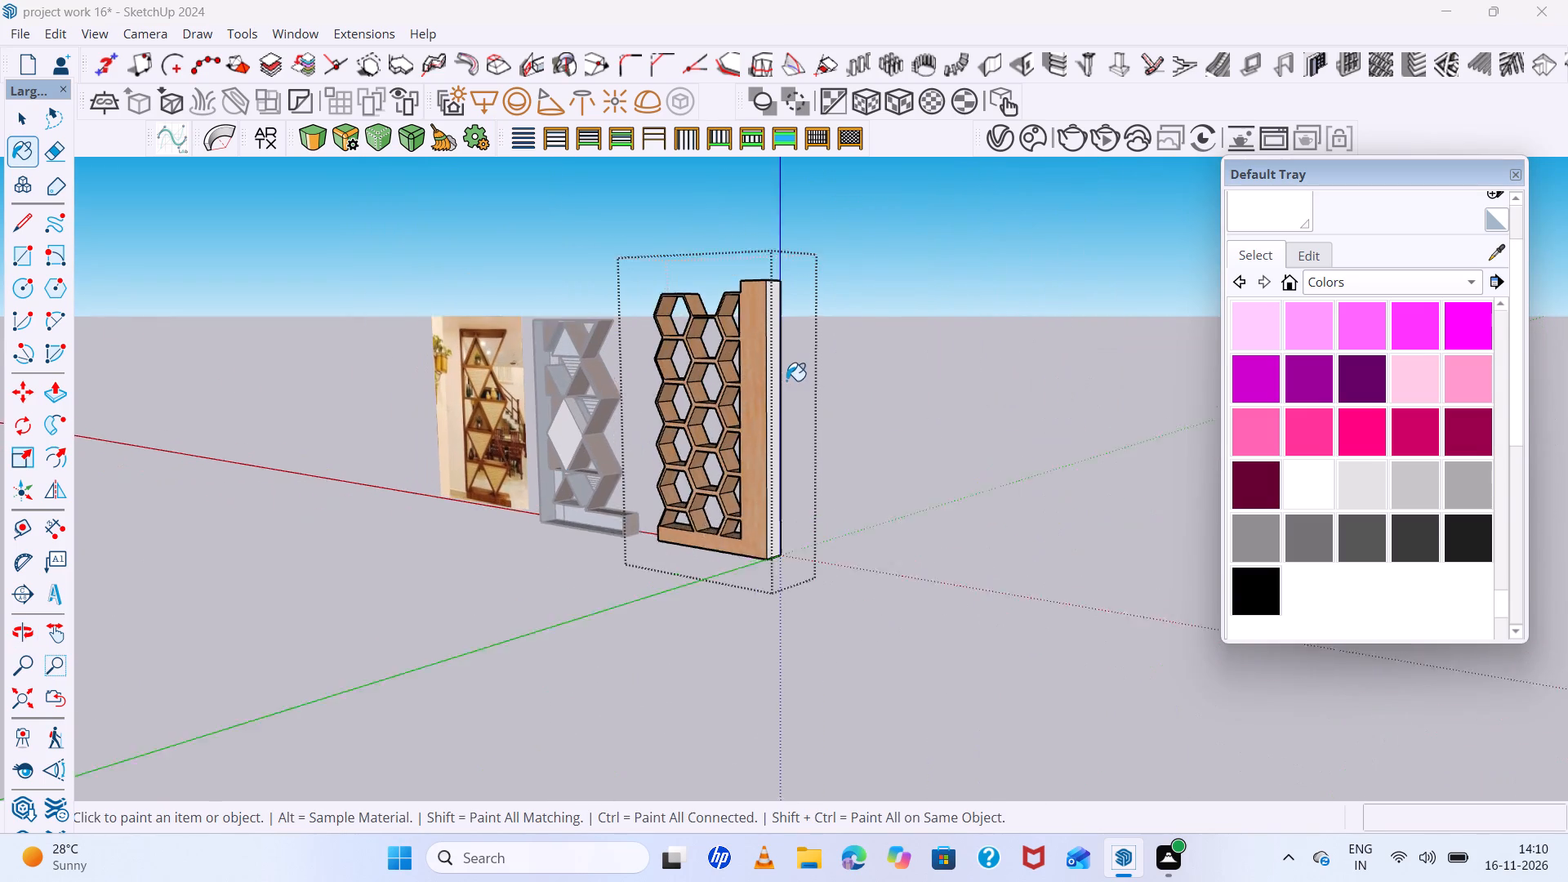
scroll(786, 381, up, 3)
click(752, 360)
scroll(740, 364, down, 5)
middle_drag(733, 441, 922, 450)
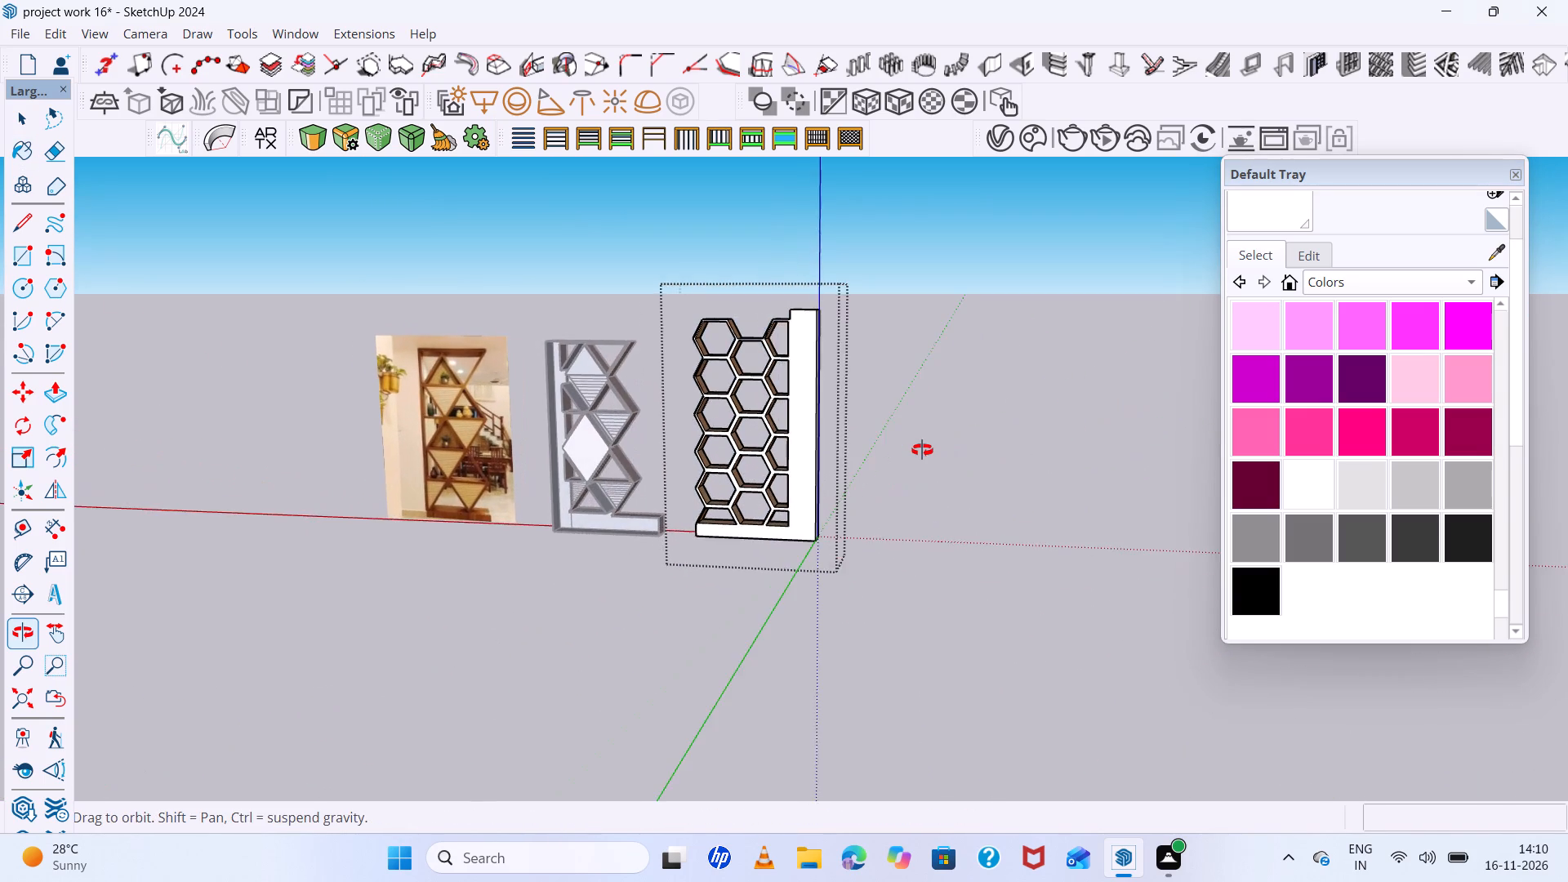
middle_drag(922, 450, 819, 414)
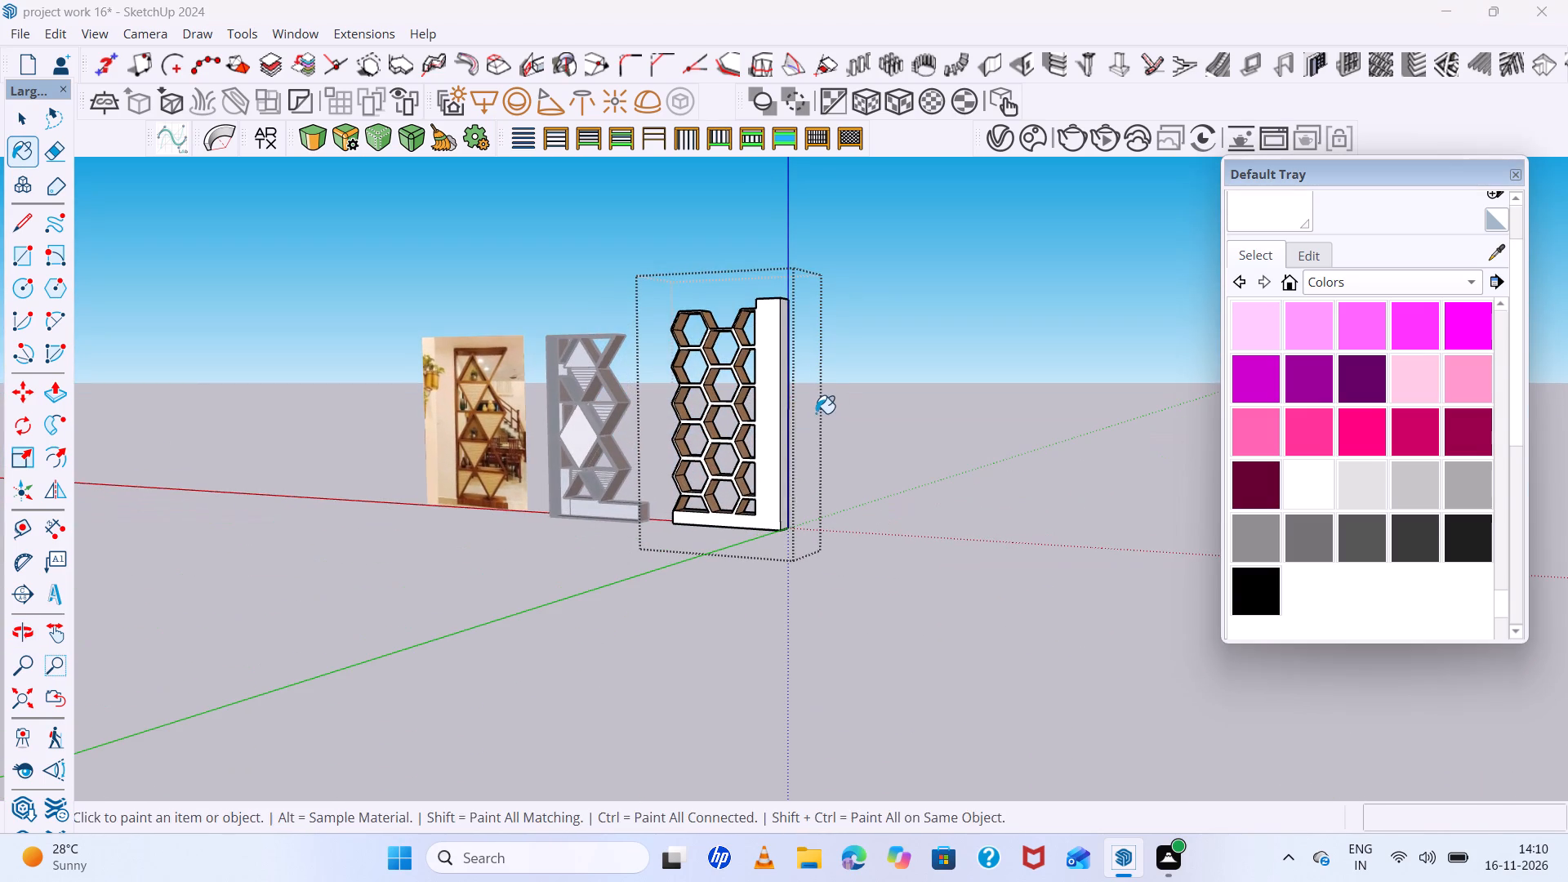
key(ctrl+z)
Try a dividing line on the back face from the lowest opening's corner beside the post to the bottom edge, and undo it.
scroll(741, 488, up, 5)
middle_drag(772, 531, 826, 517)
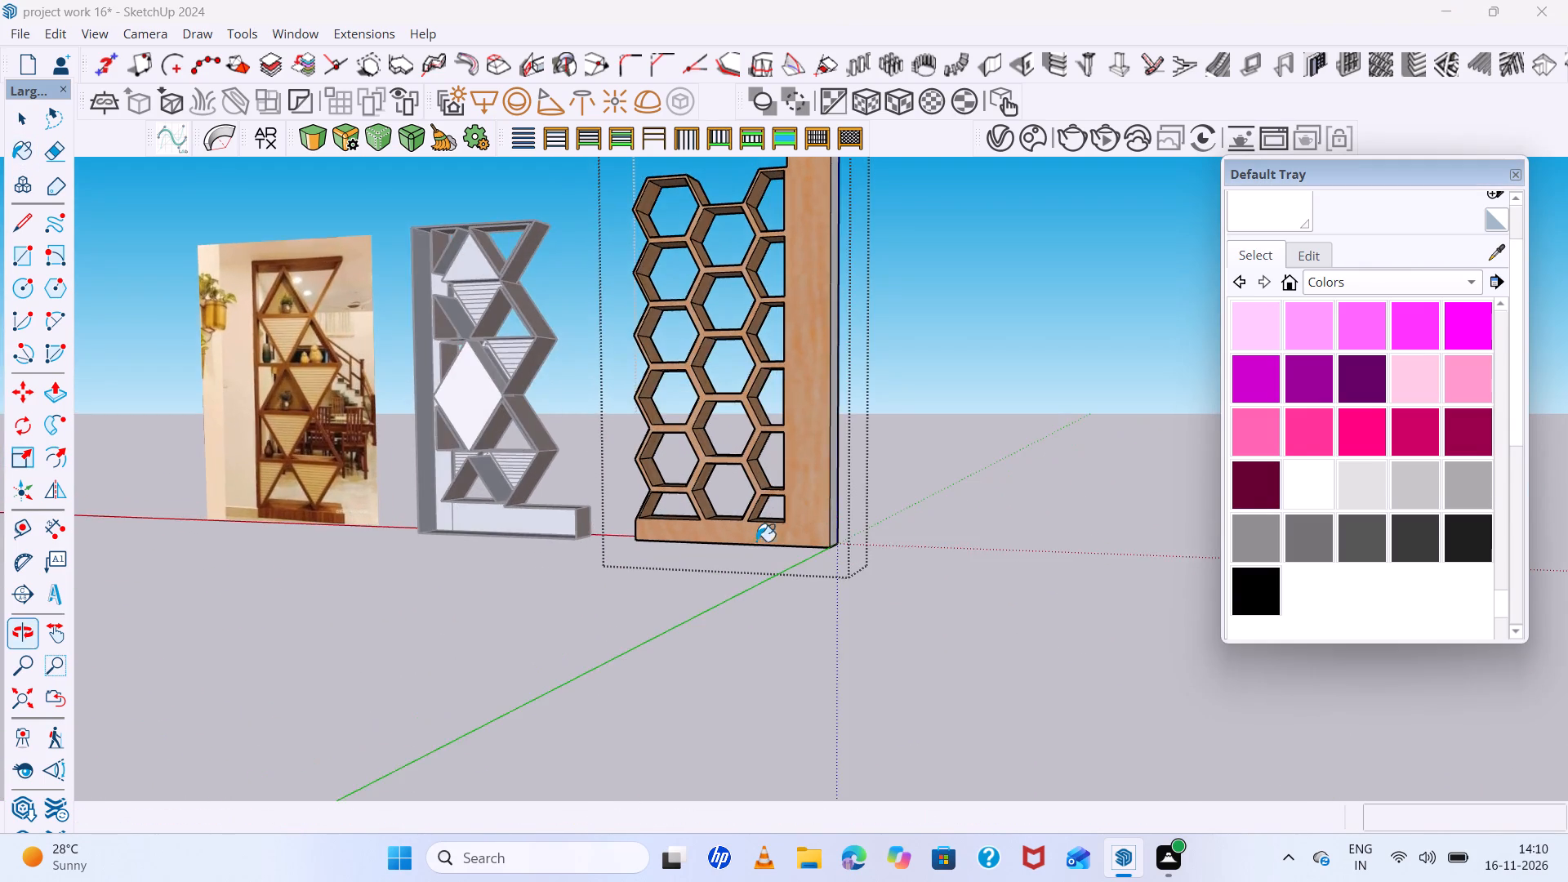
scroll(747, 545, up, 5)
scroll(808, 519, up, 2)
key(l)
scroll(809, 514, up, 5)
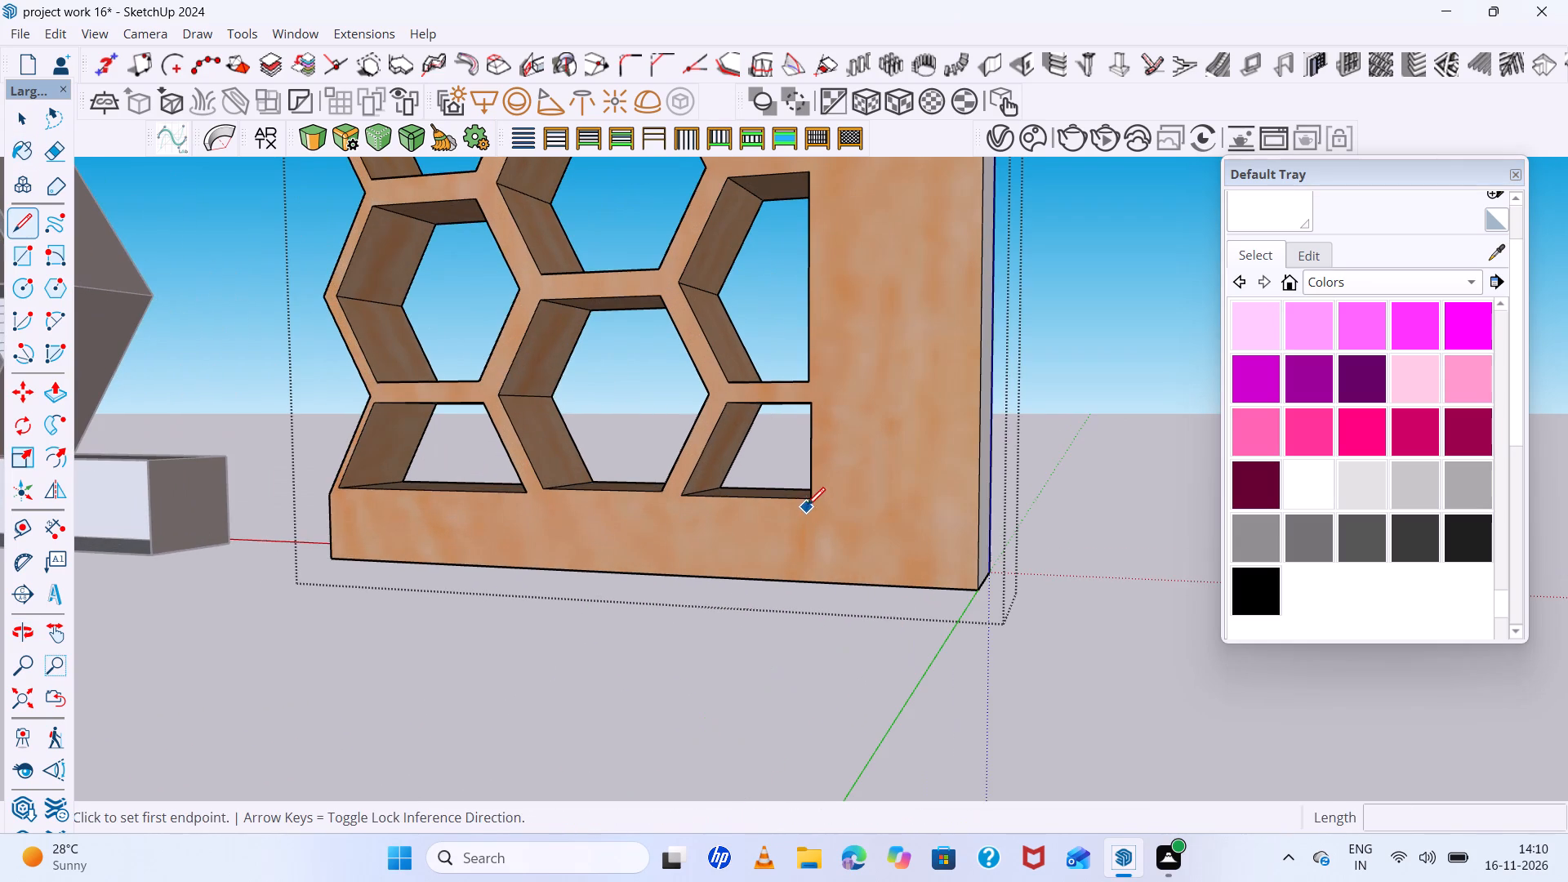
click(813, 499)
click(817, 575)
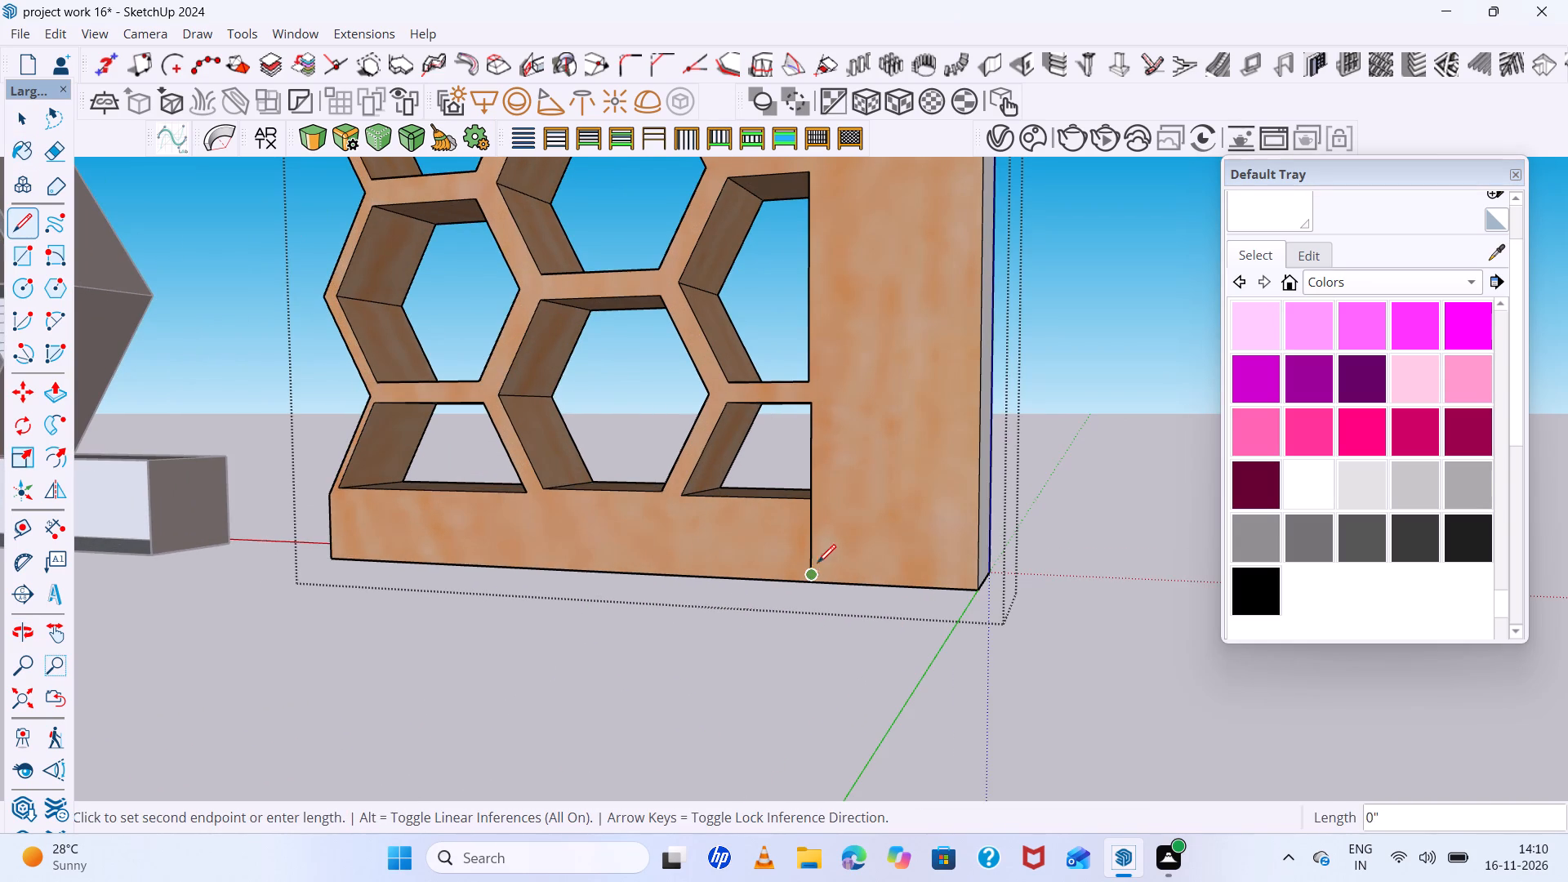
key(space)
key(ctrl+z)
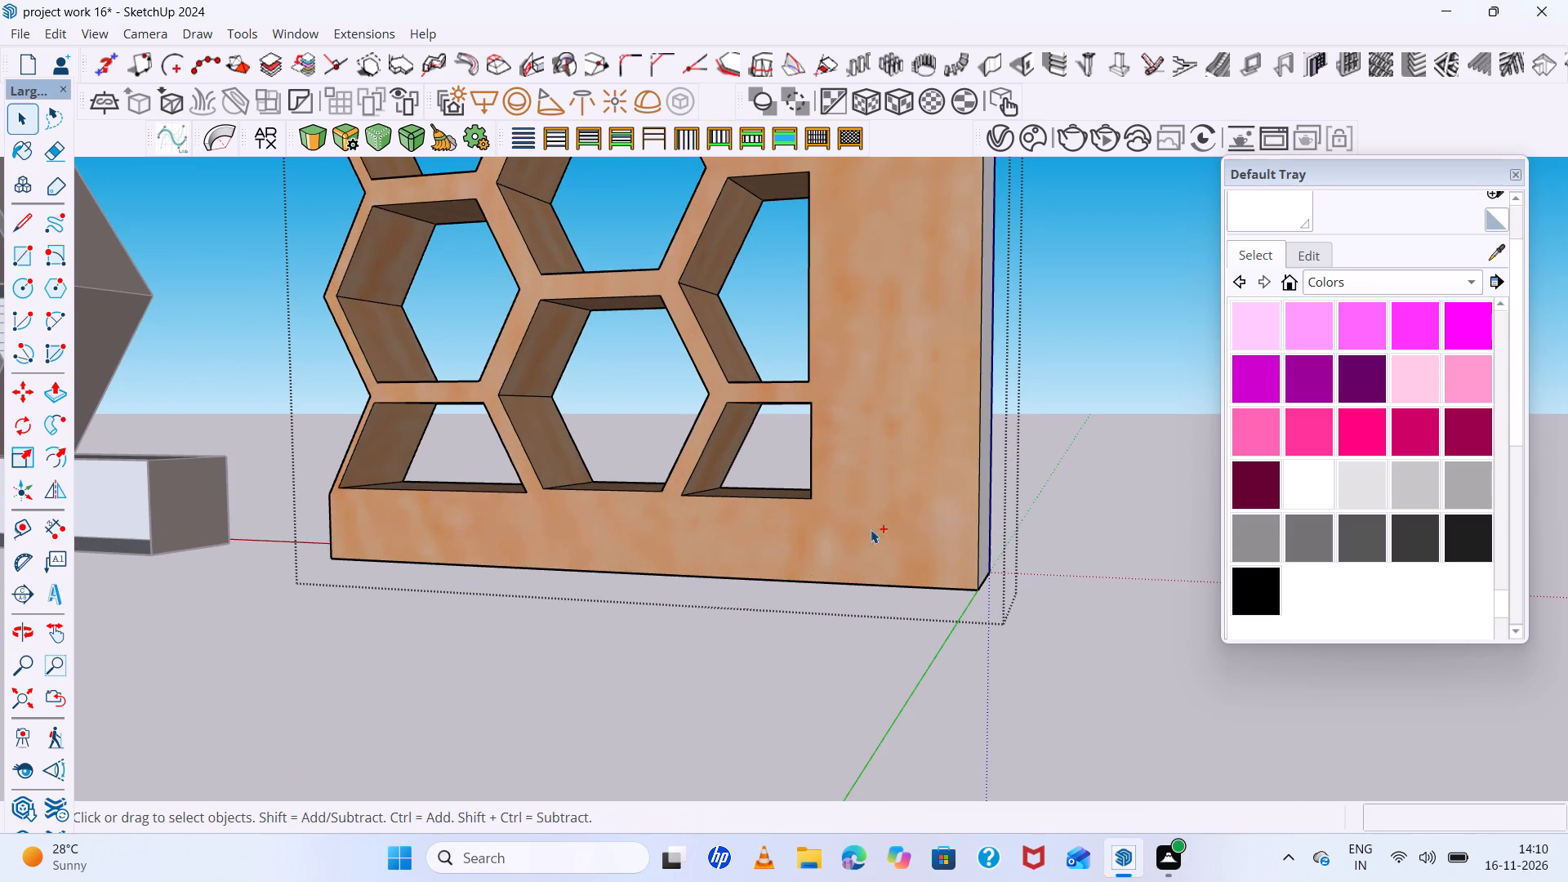
Draw a vertical line on the back face from the lowest opening's corner beside the wide post down to the bottom edge.
key(l)
click(808, 500)
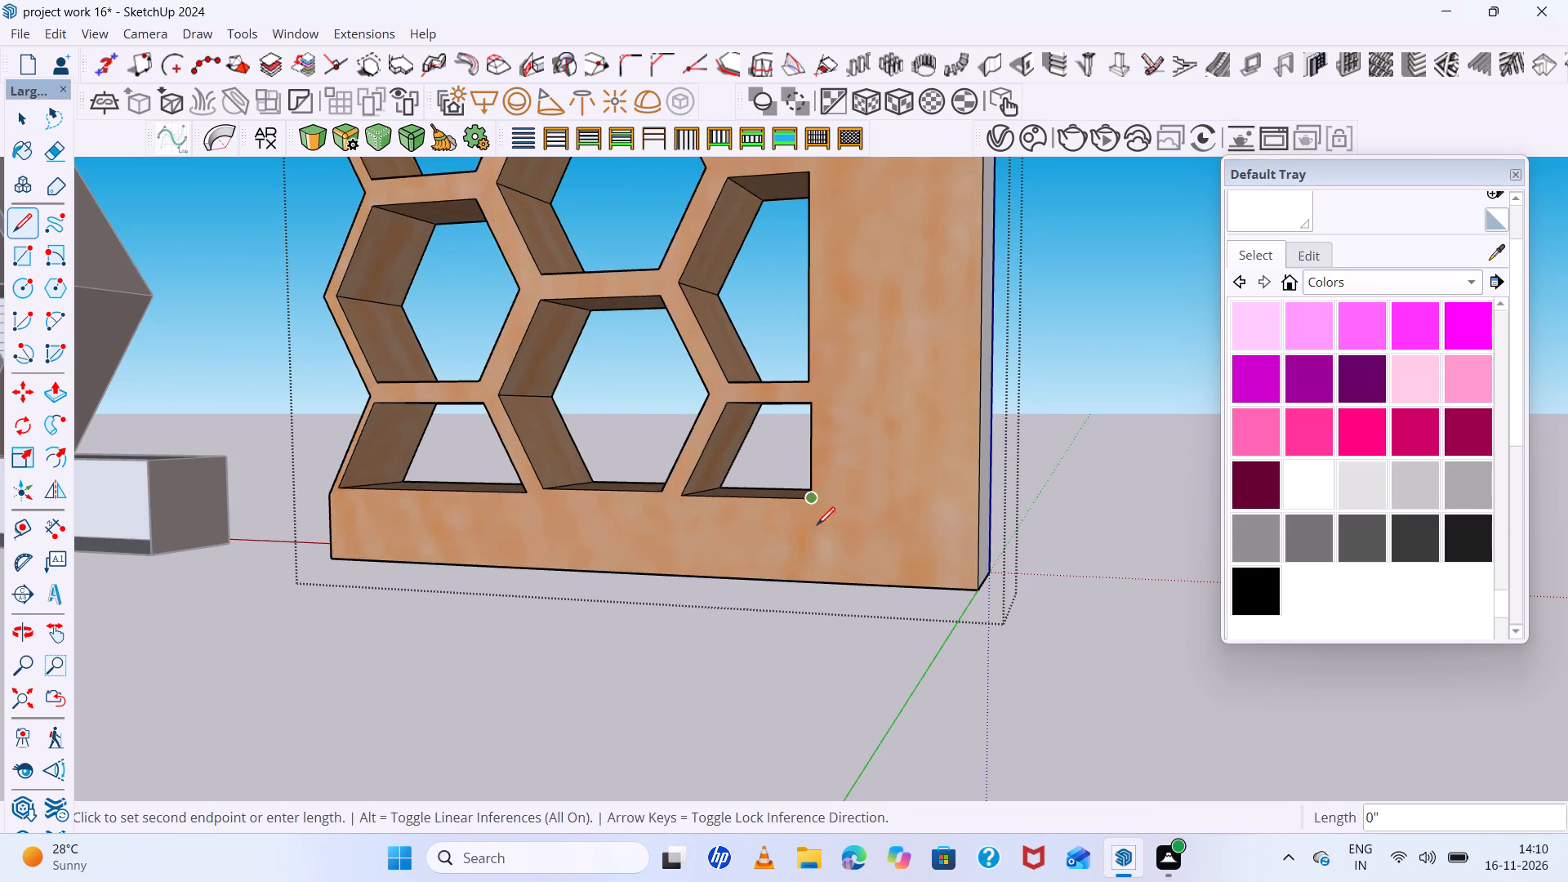
click(819, 587)
key(space)
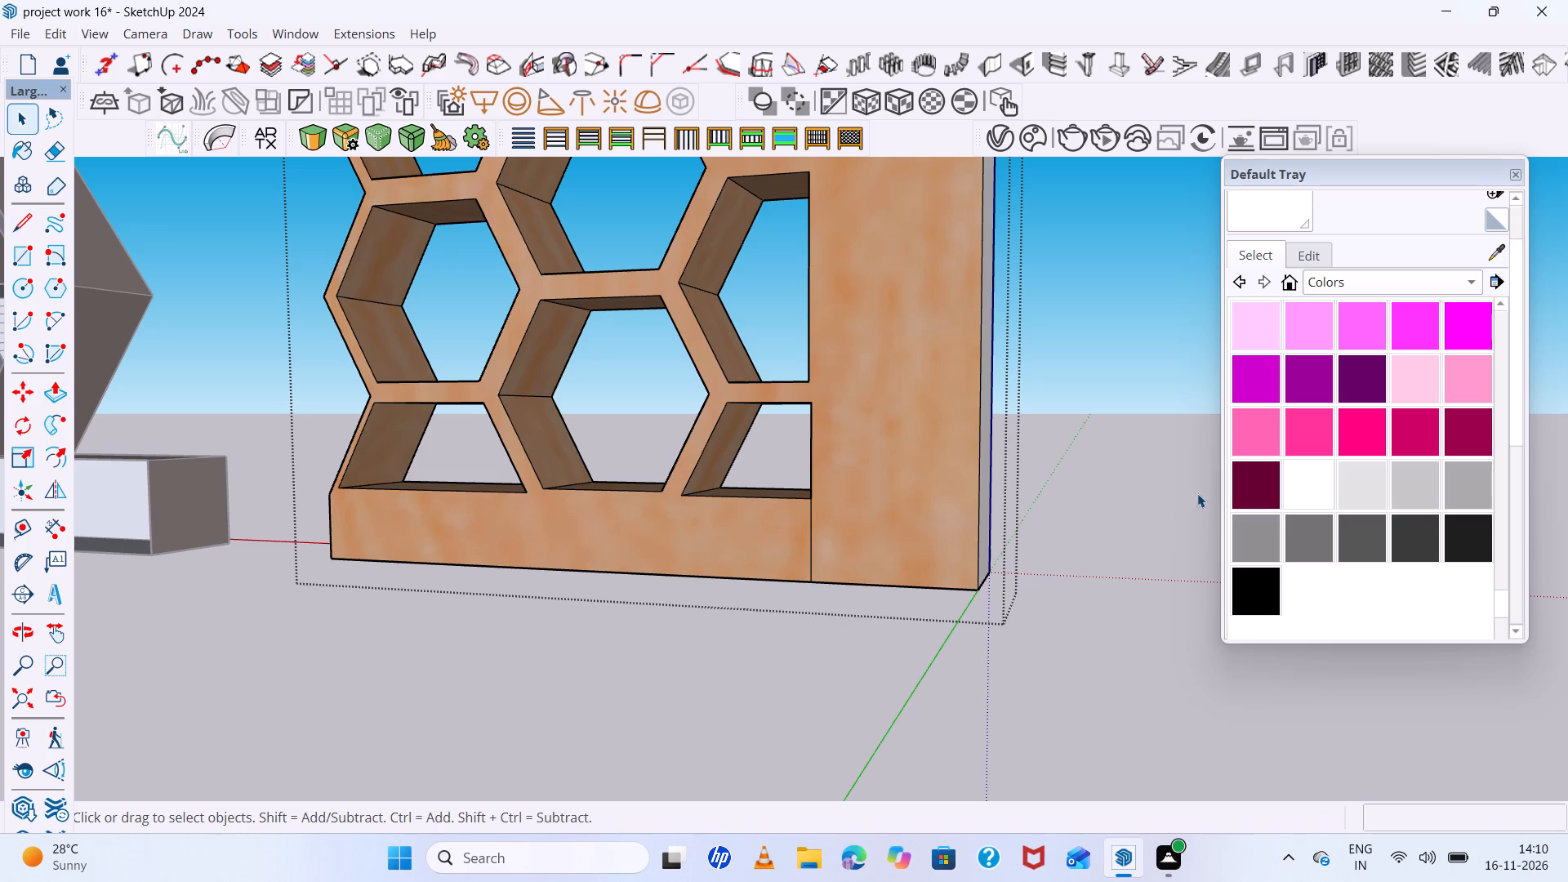
Paint the honeycomb partition's back face white from the wide post area and exit the group.
click(1313, 490)
click(896, 447)
scroll(624, 457, down, 9)
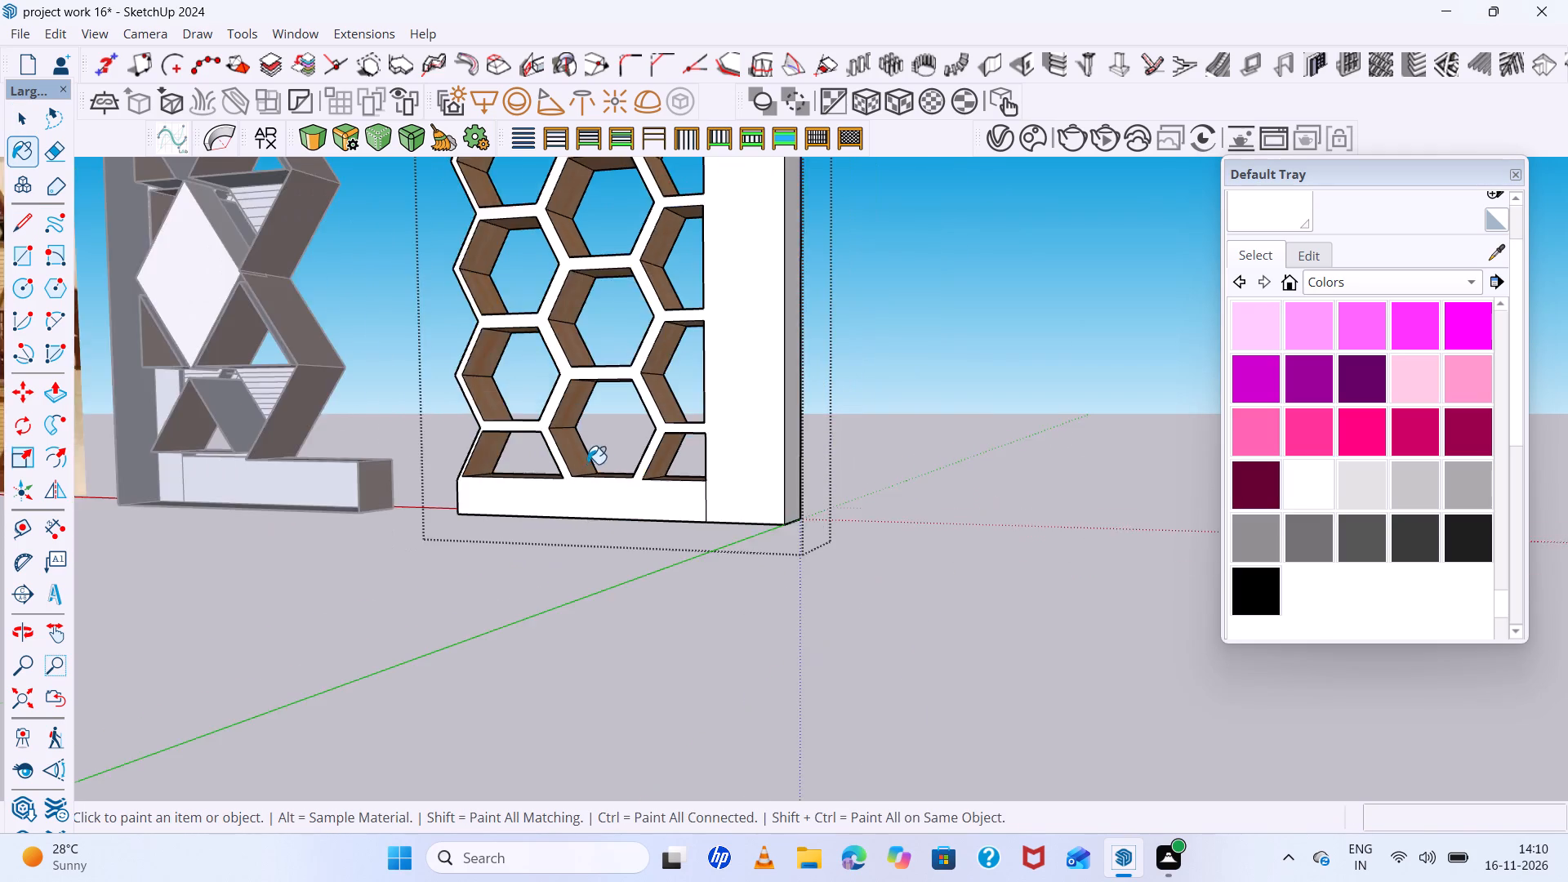
scroll(587, 464, down, 4)
middle_drag(593, 496, 0, 506)
middle_drag(932, 472, 181, 488)
scroll(398, 388, down, 6)
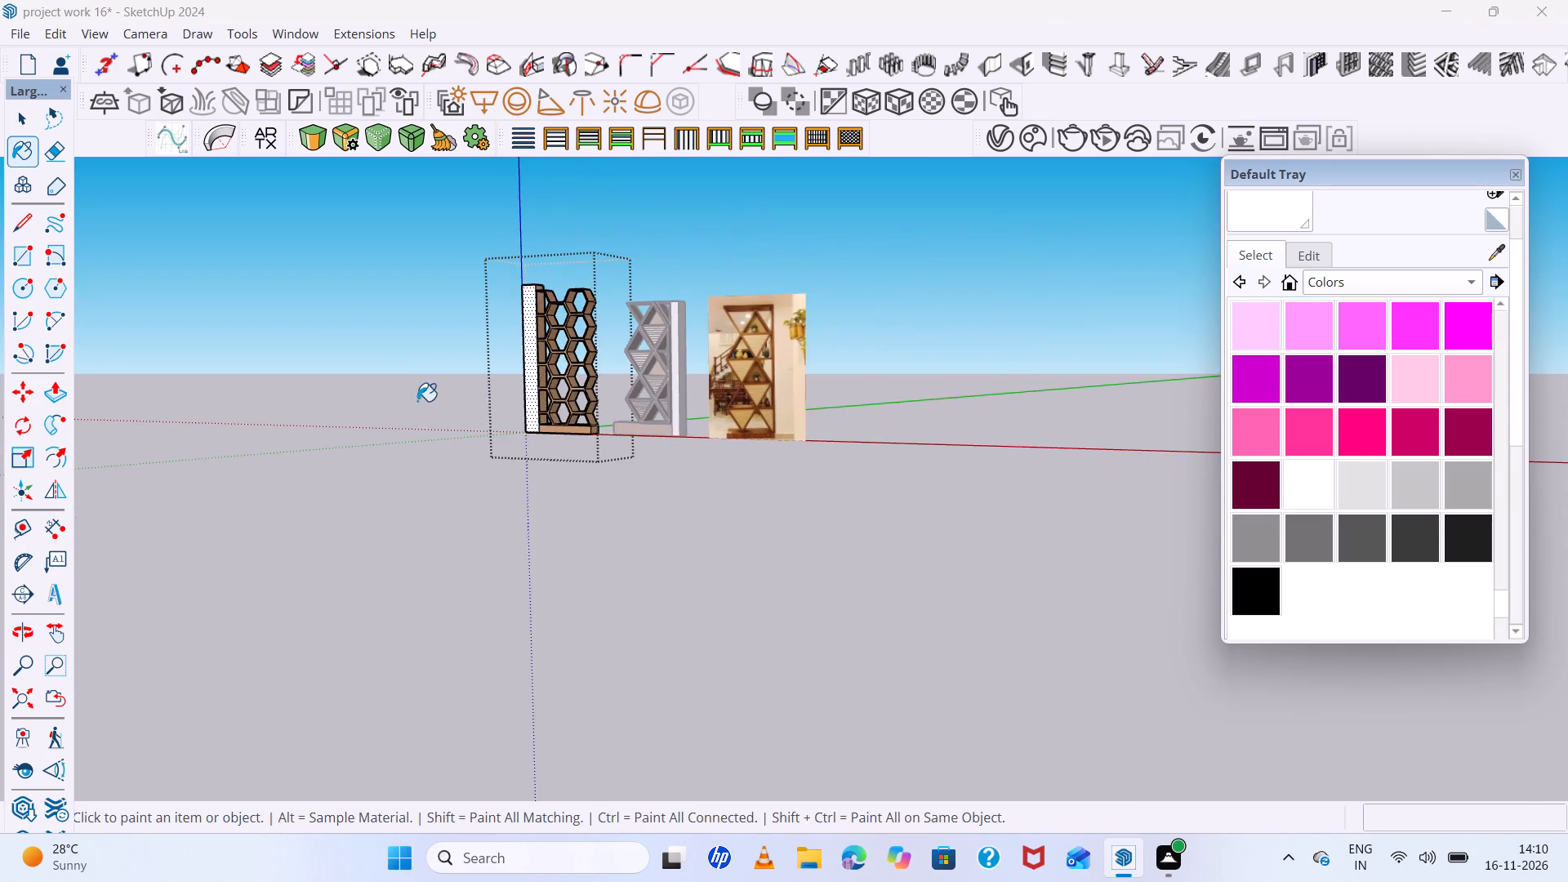
middle_drag(482, 409, 590, 311)
scroll(591, 325, up, 5)
key(space)
click(625, 492)
Examine the finishes of the honeycomb and diamond-lattice partitions beside the reference photo from several angles and distances.
scroll(586, 429, up, 9)
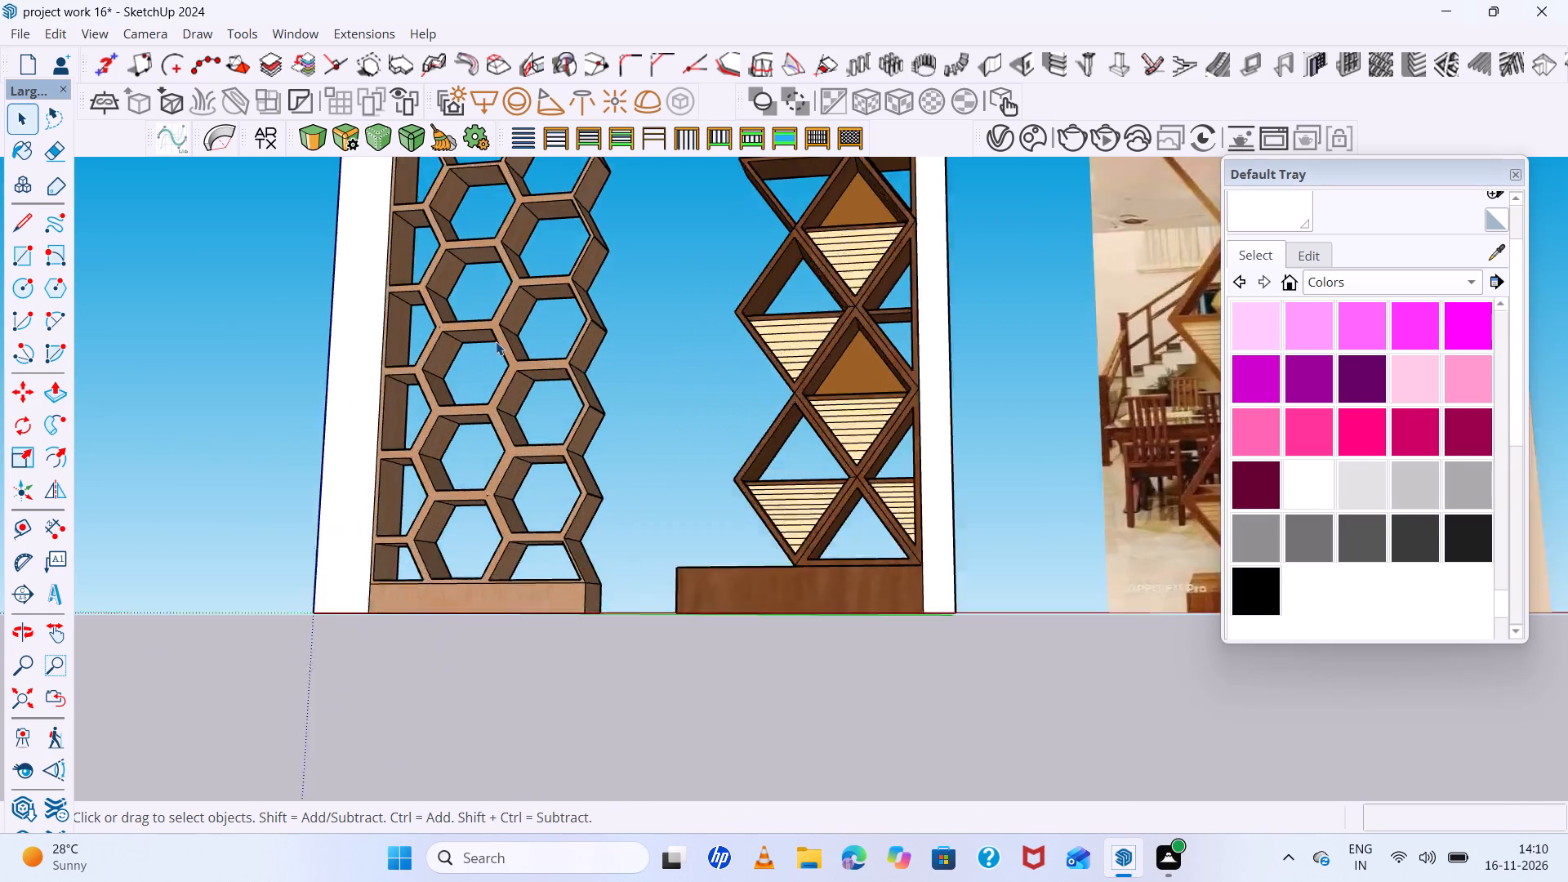
scroll(496, 341, up, 2)
scroll(496, 341, down, 5)
middle_drag(506, 372, 596, 474)
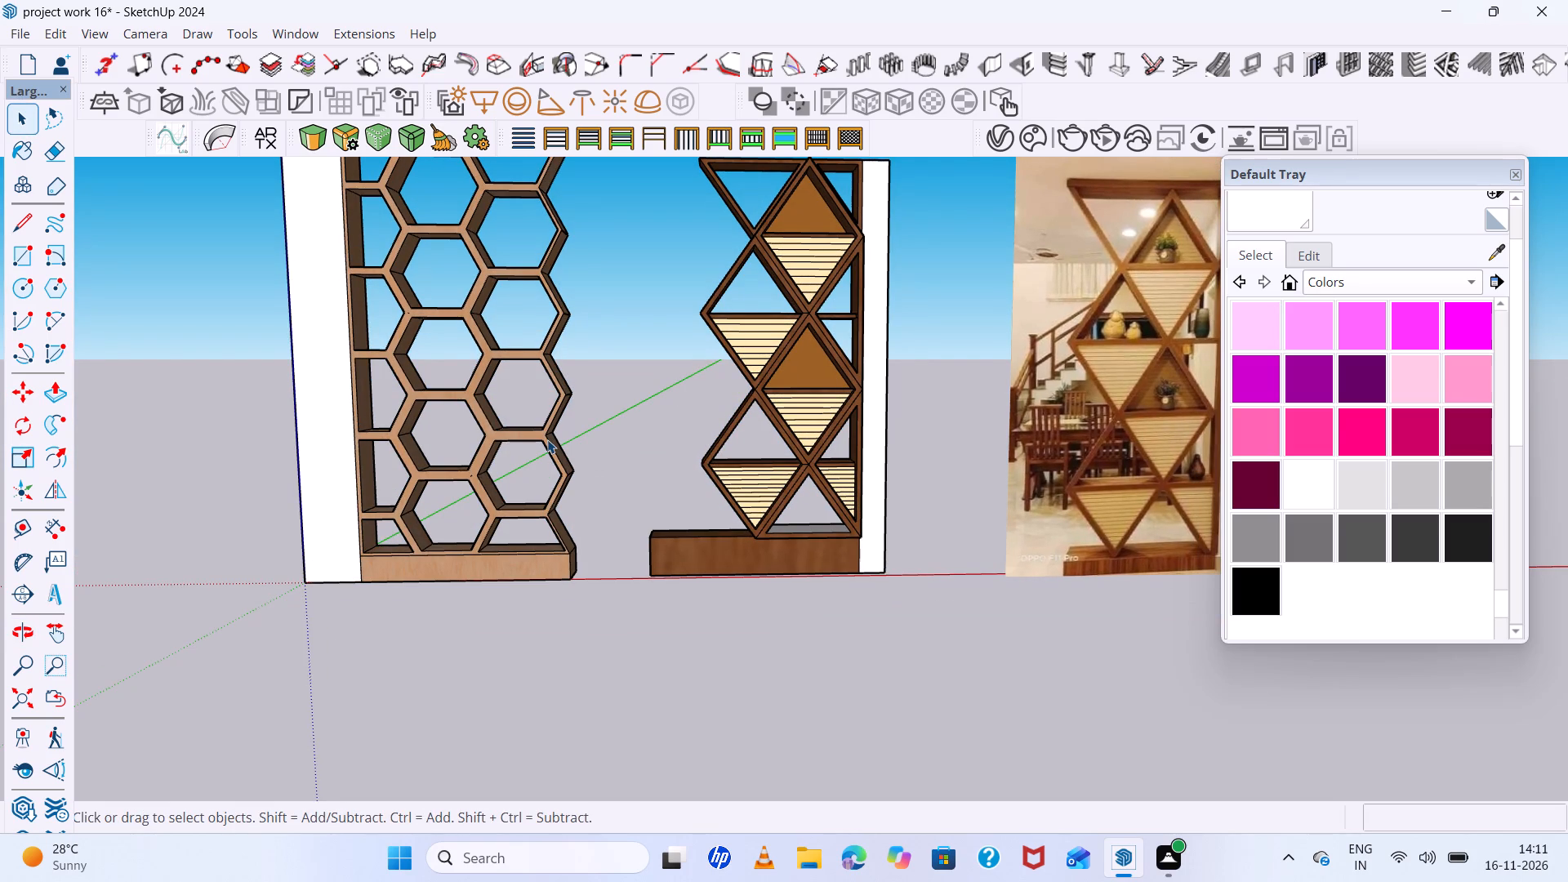
scroll(546, 439, up, 1)
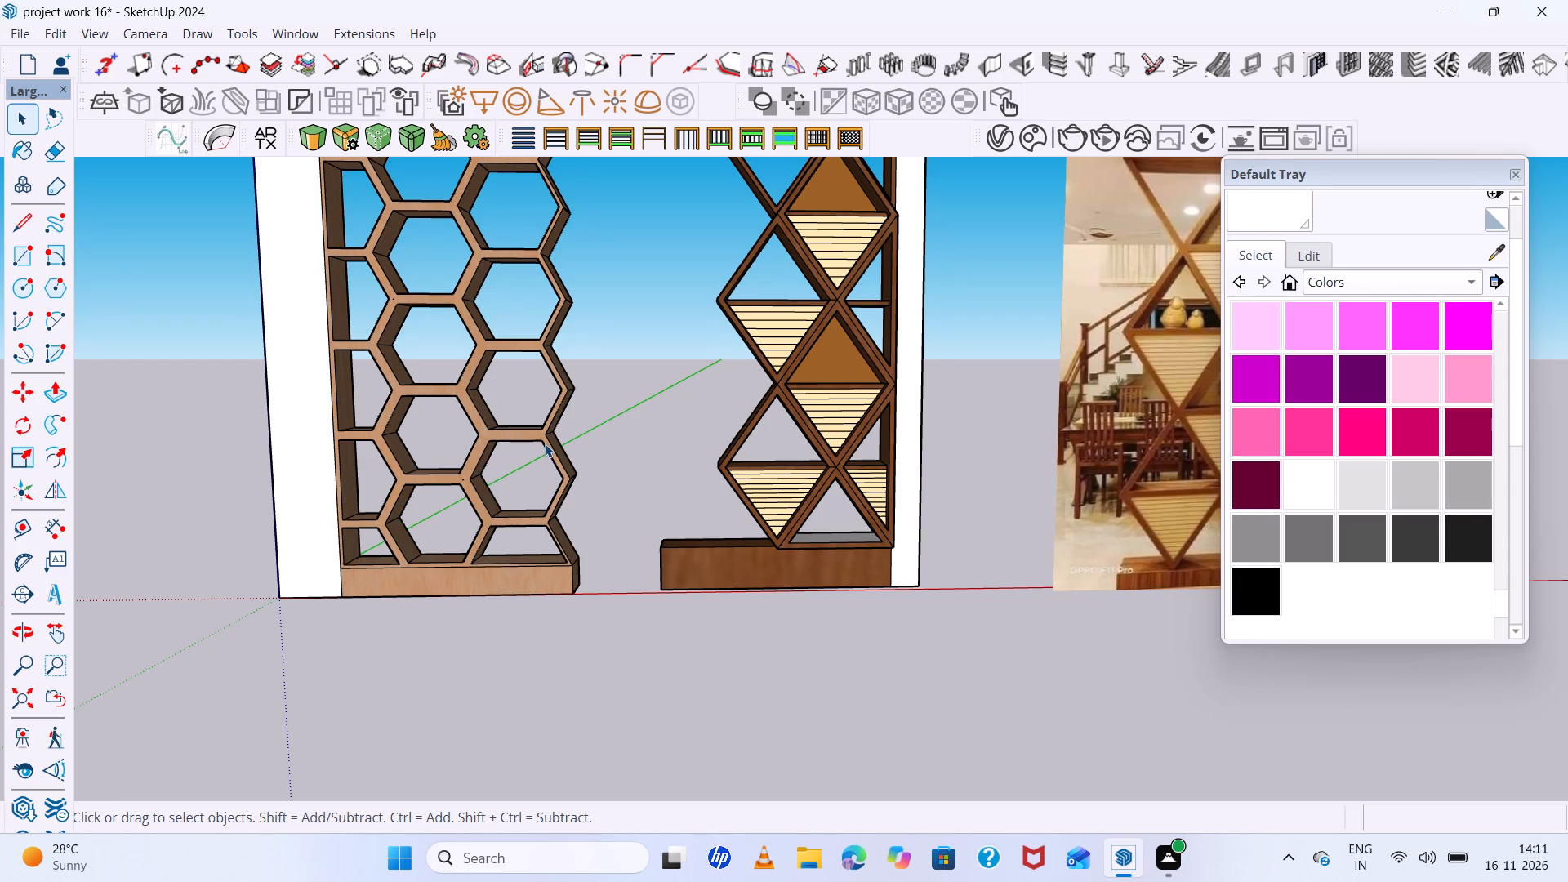
scroll(545, 443, down, 2)
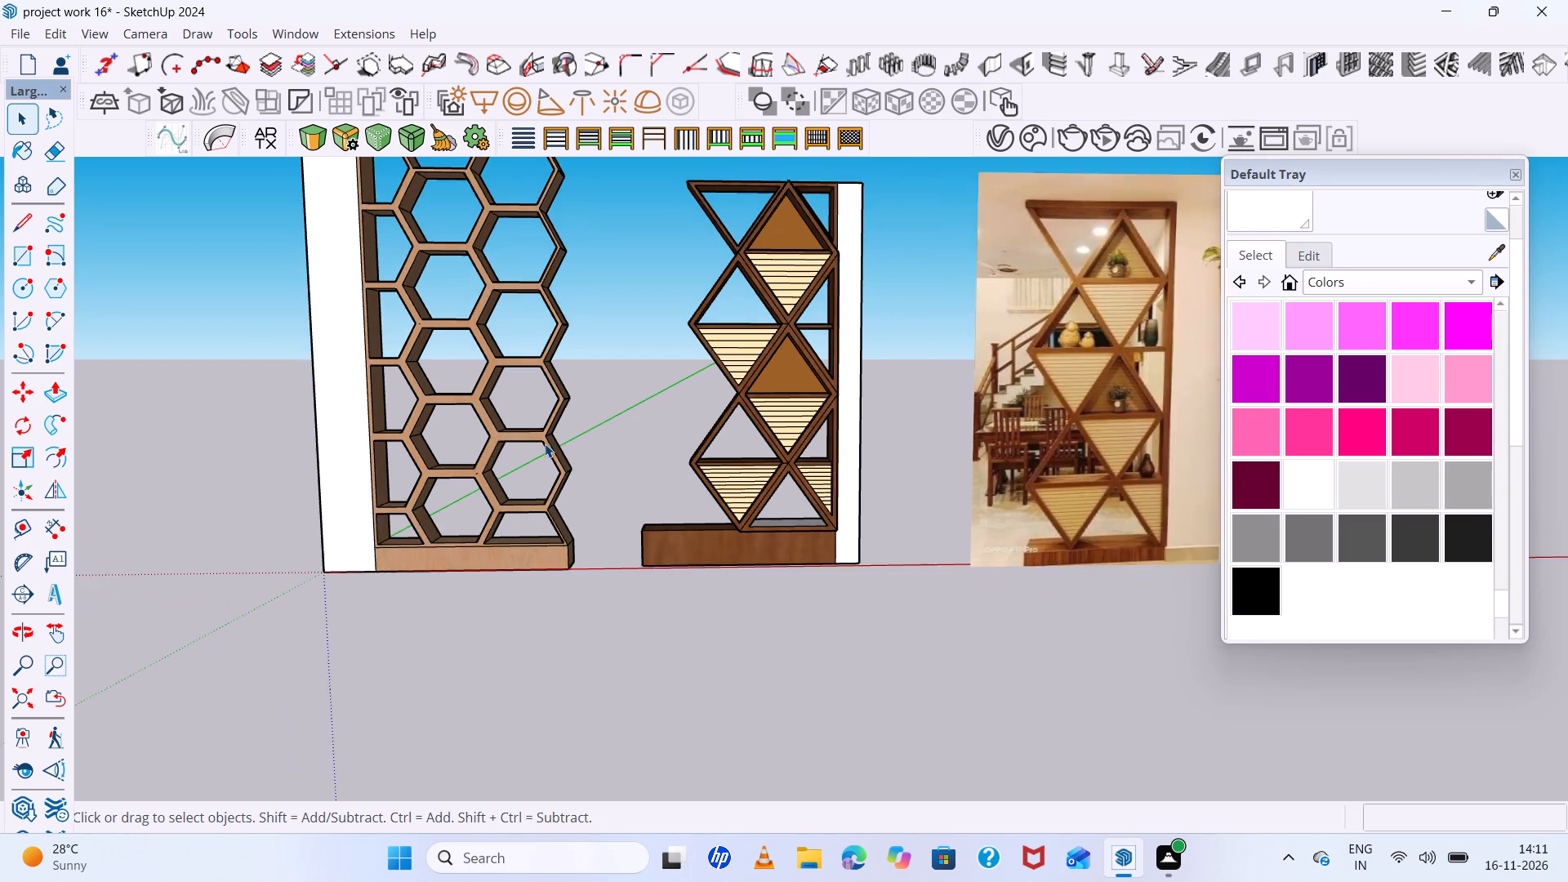
scroll(545, 443, down, 1)
scroll(545, 443, up, 2)
scroll(545, 443, down, 3)
middle_drag(545, 443, 650, 430)
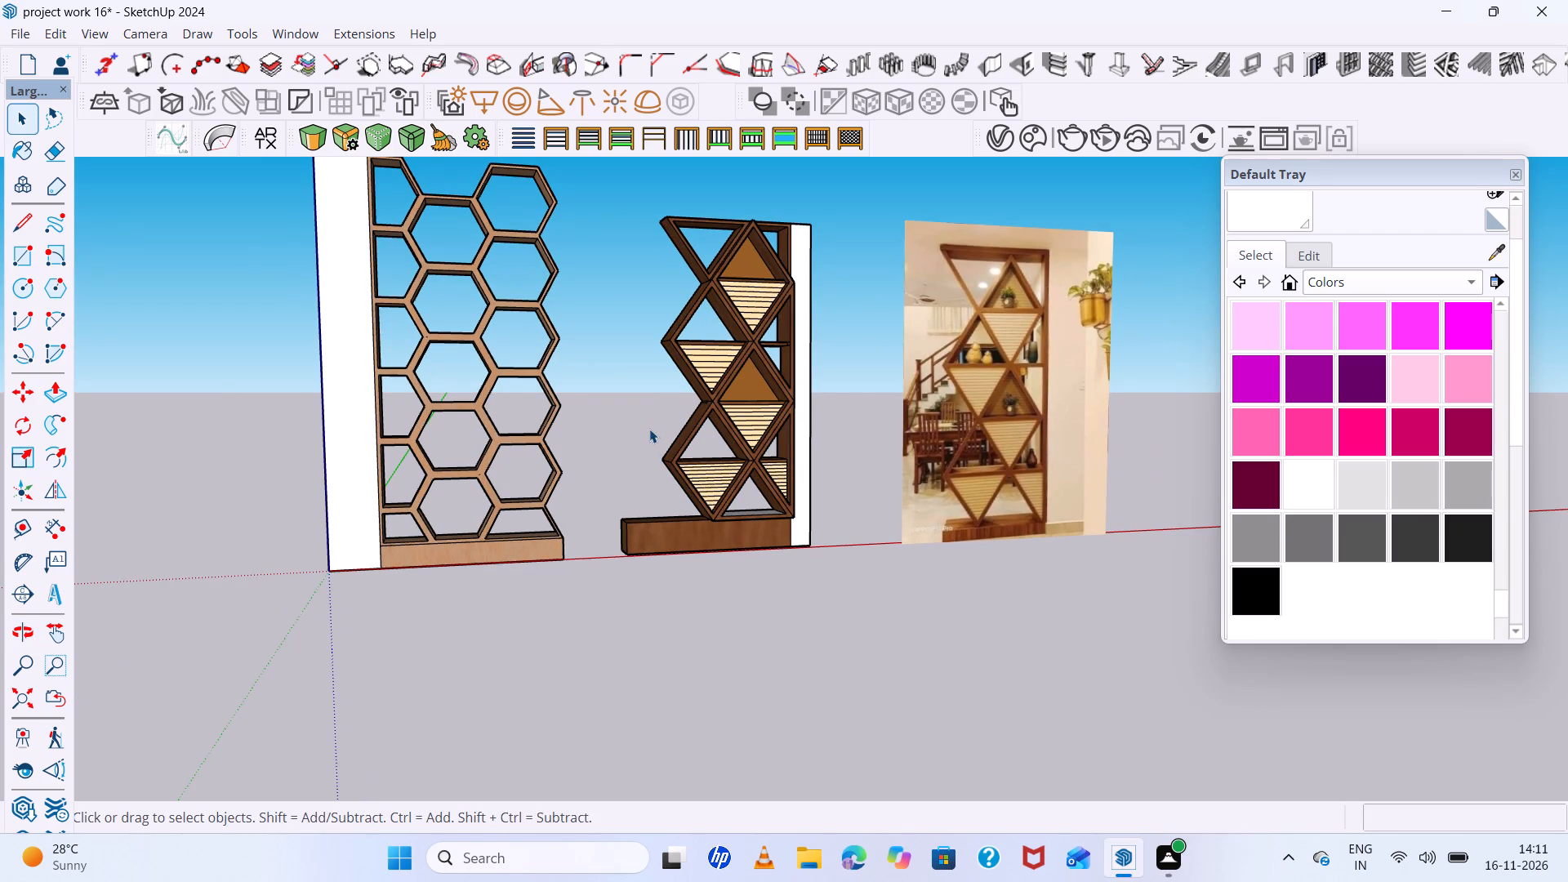
scroll(649, 429, down, 3)
scroll(649, 429, up, 2)
scroll(649, 429, down, 2)
middle_drag(649, 428, 652, 427)
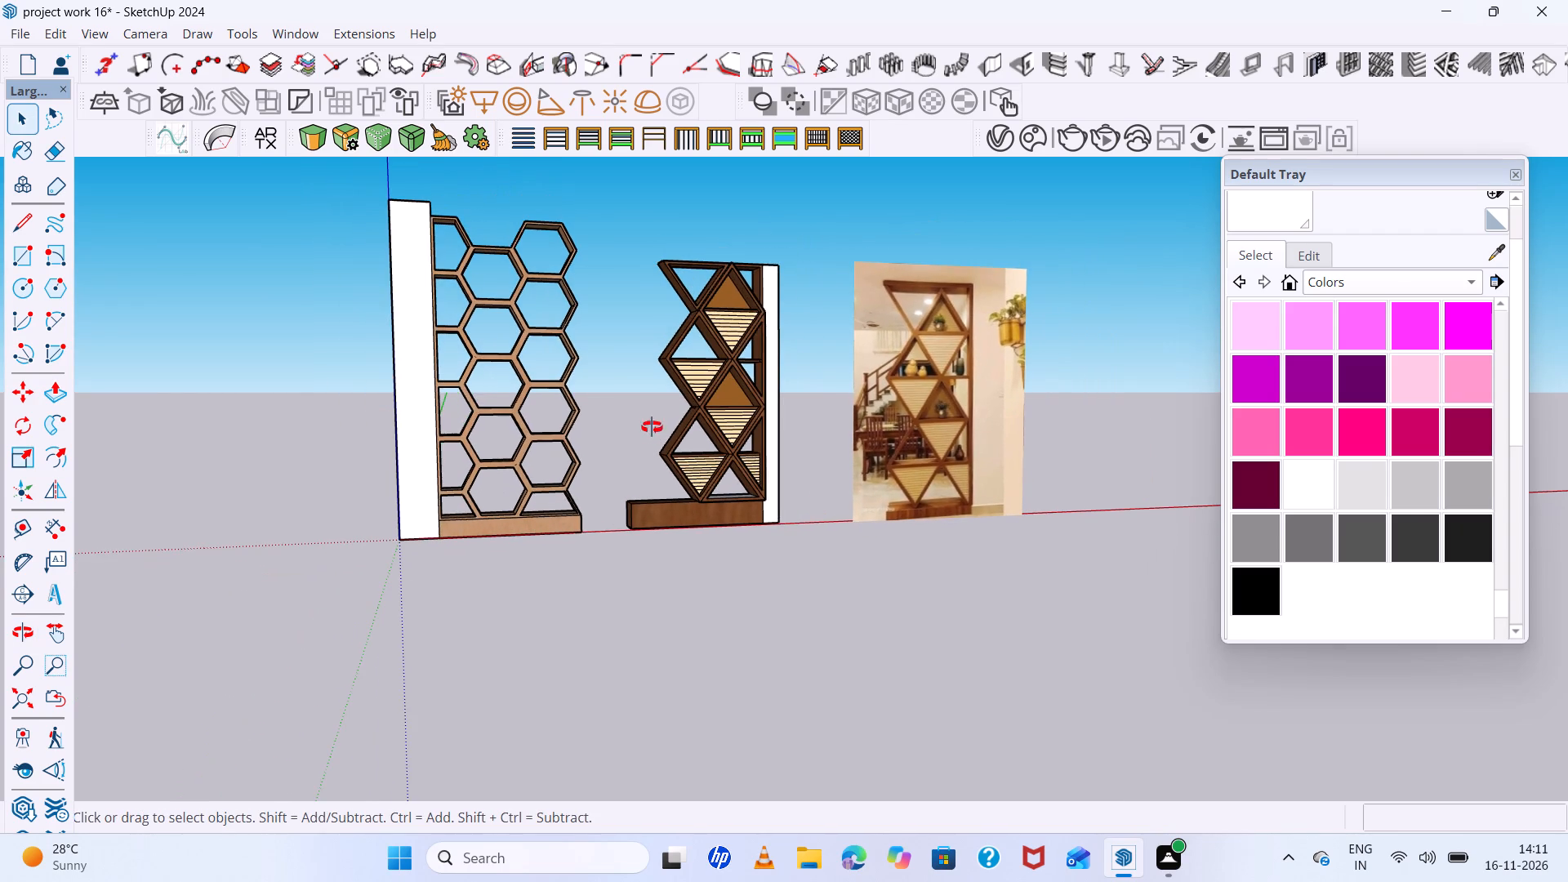
middle_drag(652, 427, 628, 436)
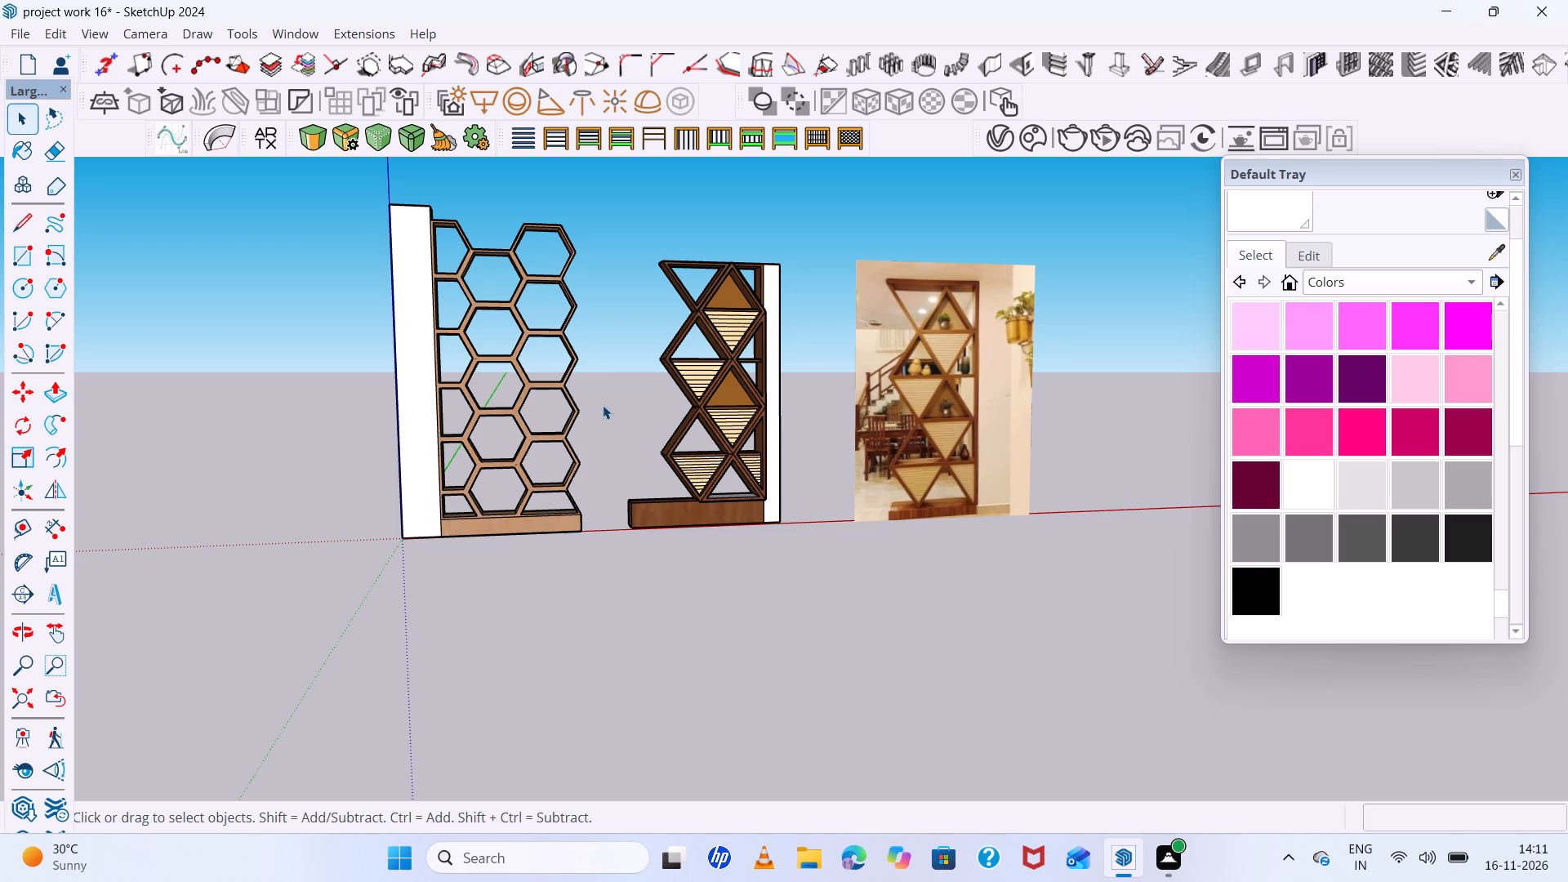
scroll(532, 372, down, 7)
middle_drag(570, 452, 528, 366)
scroll(525, 364, up, 3)
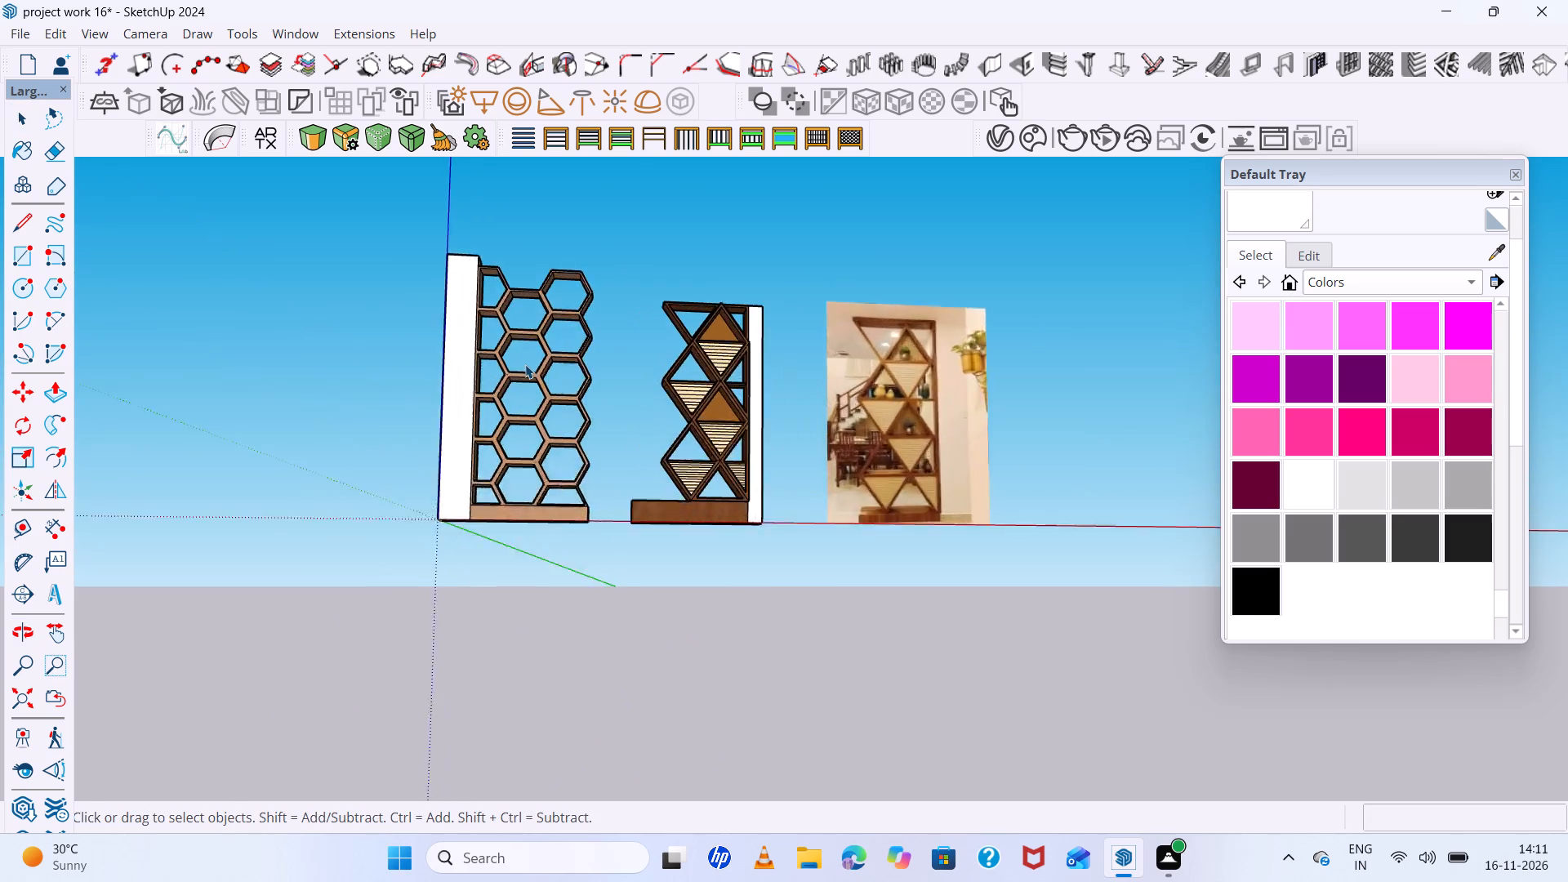
scroll(525, 364, up, 10)
middle_drag(555, 427, 402, 540)
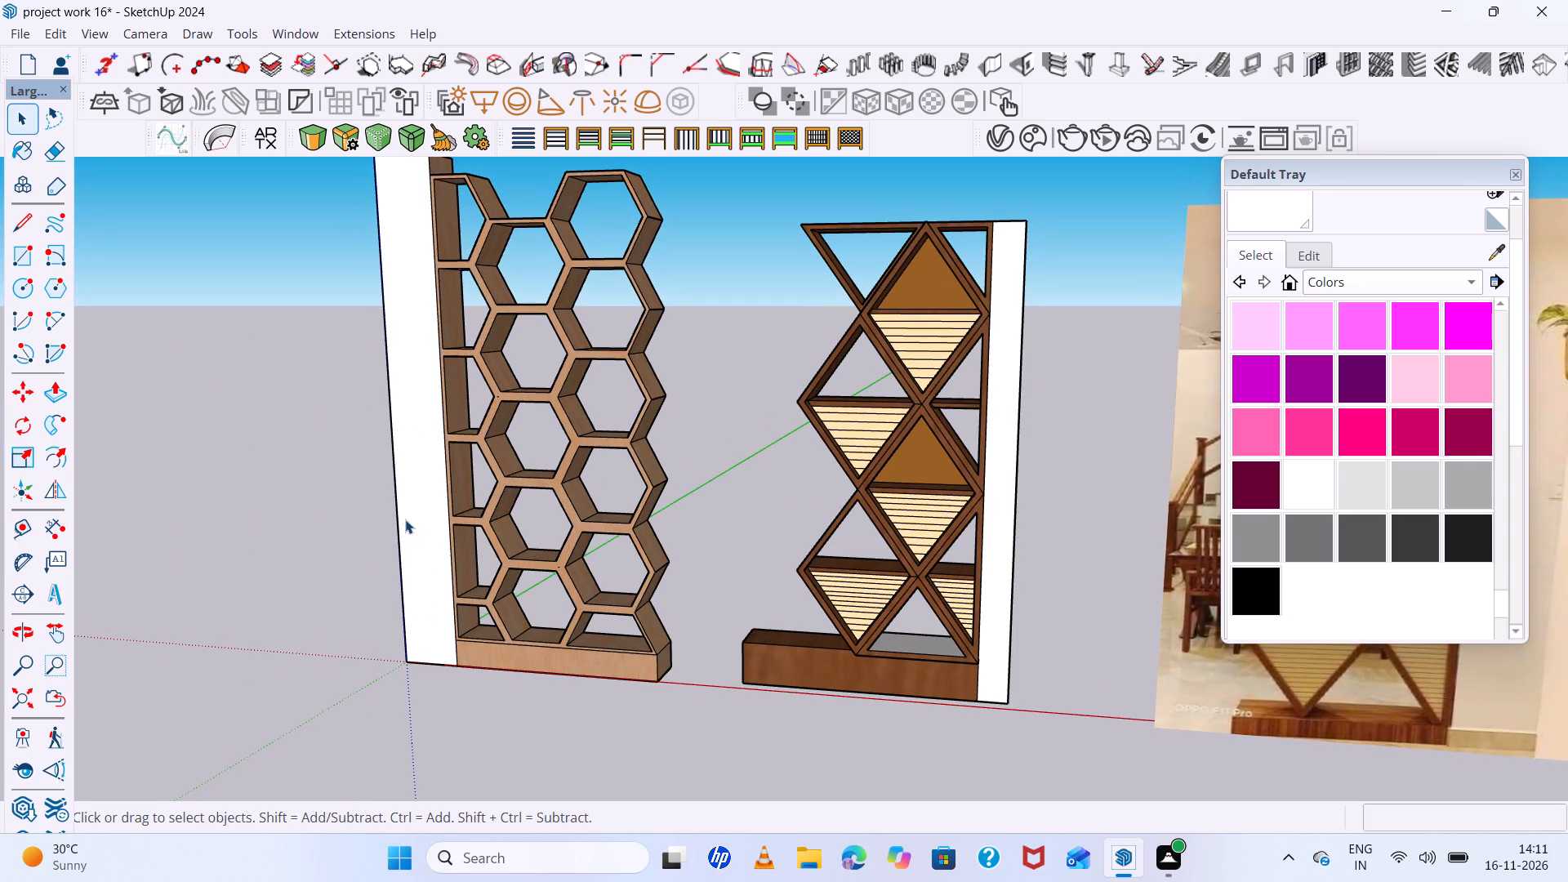
key(space)
Compare the honeycomb and diamond-lattice partitions with the reference photo from several distances and low viewing angles.
scroll(405, 510, down, 6)
scroll(405, 509, up, 1)
middle_drag(405, 509, 455, 508)
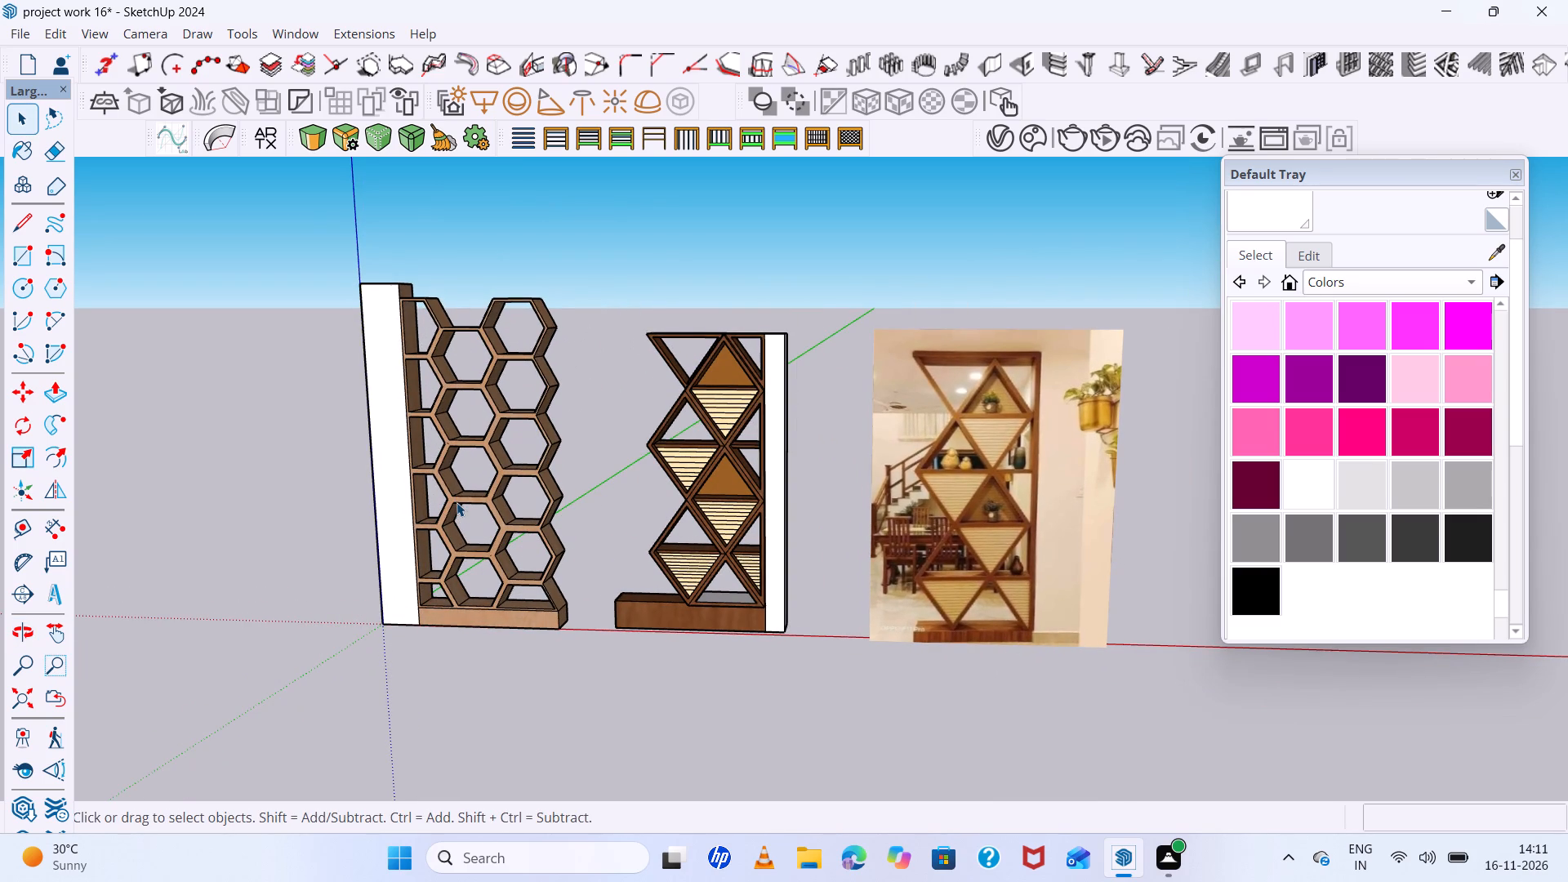
scroll(457, 502, up, 4)
scroll(457, 502, down, 2)
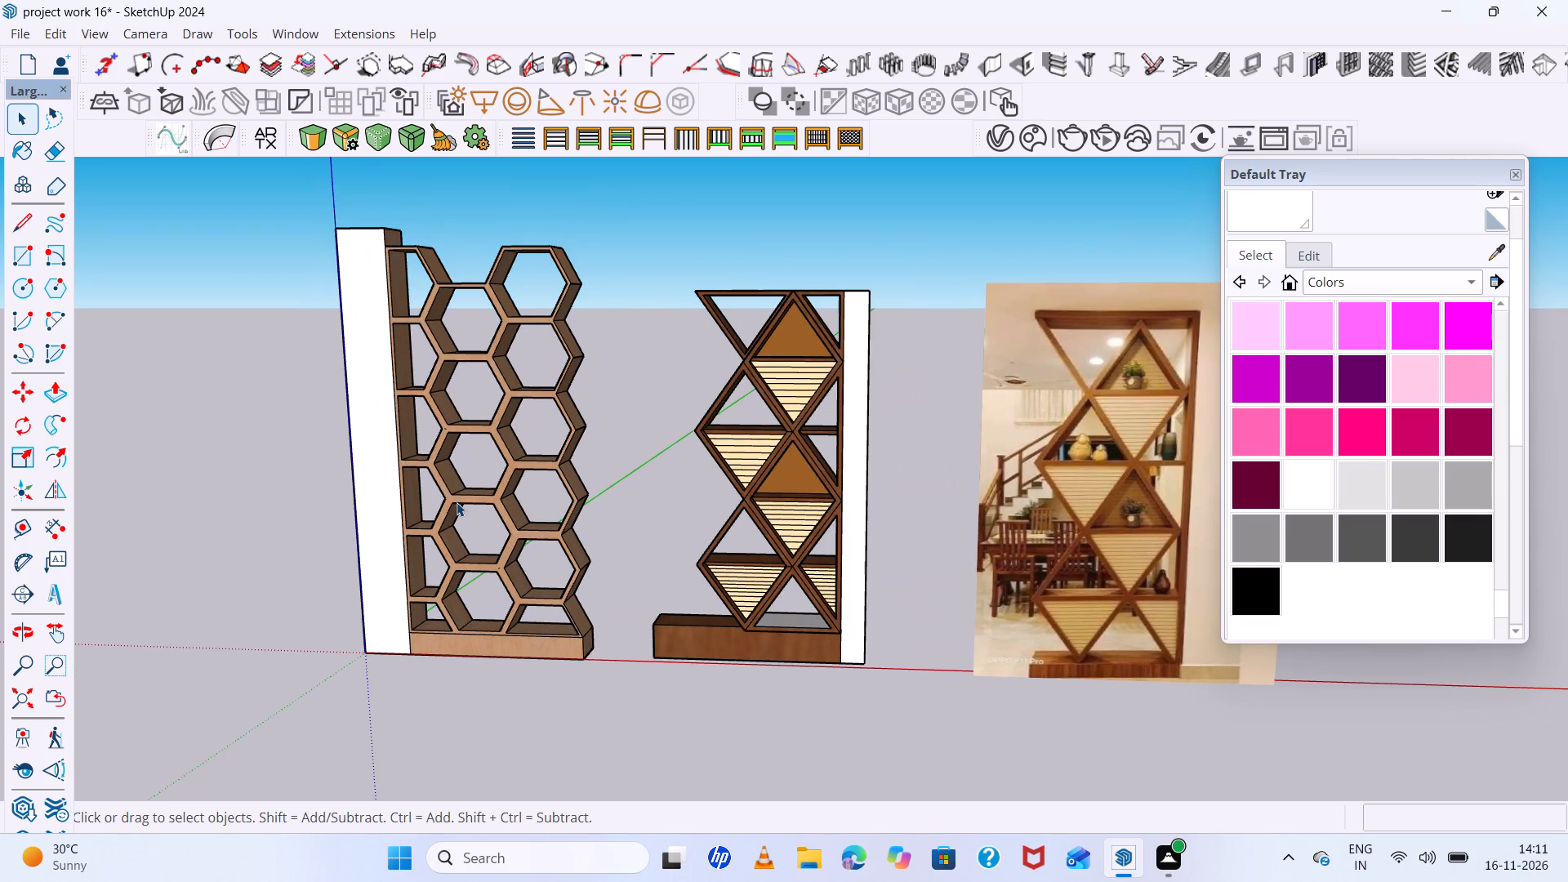
scroll(457, 502, up, 3)
scroll(457, 502, down, 4)
middle_drag(457, 501, 513, 492)
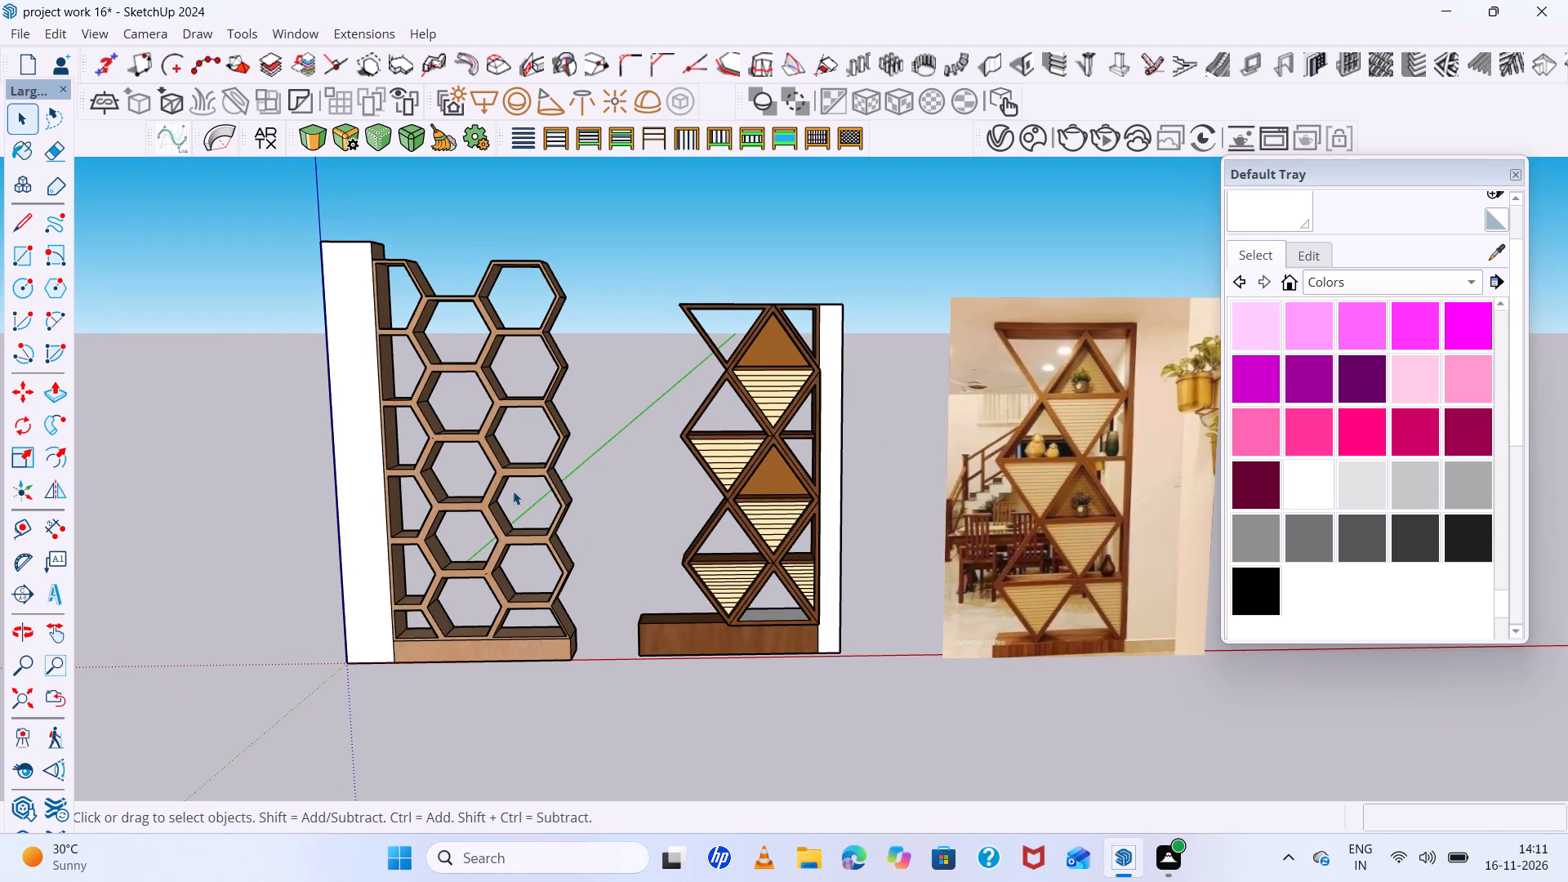
scroll(513, 491, up, 5)
scroll(513, 491, down, 5)
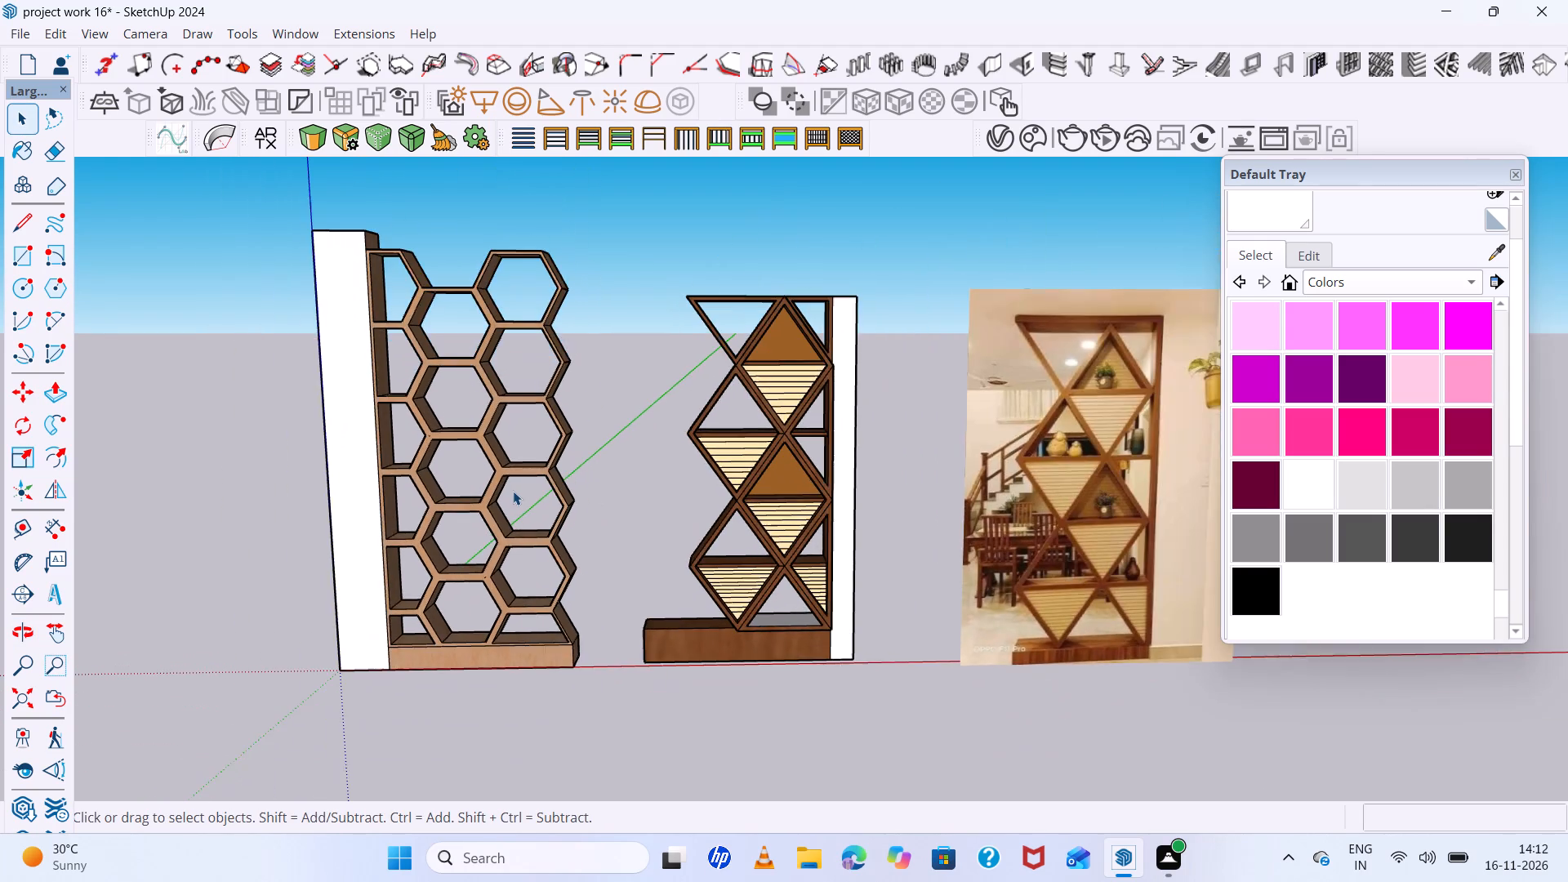
middle_drag(513, 490, 517, 466)
scroll(517, 466, down, 2)
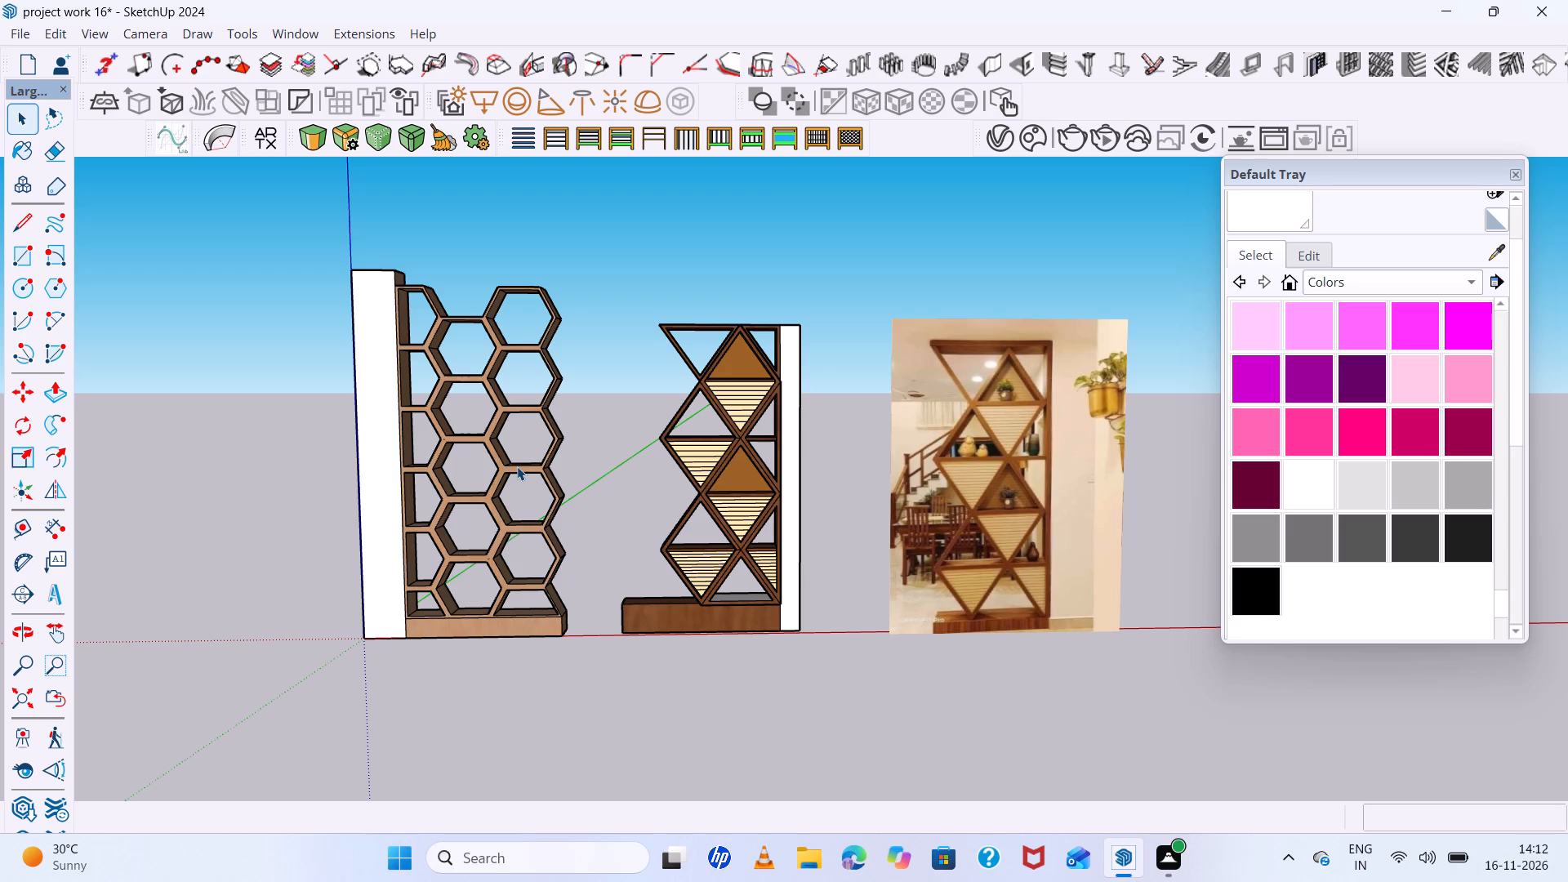
scroll(517, 466, down, 3)
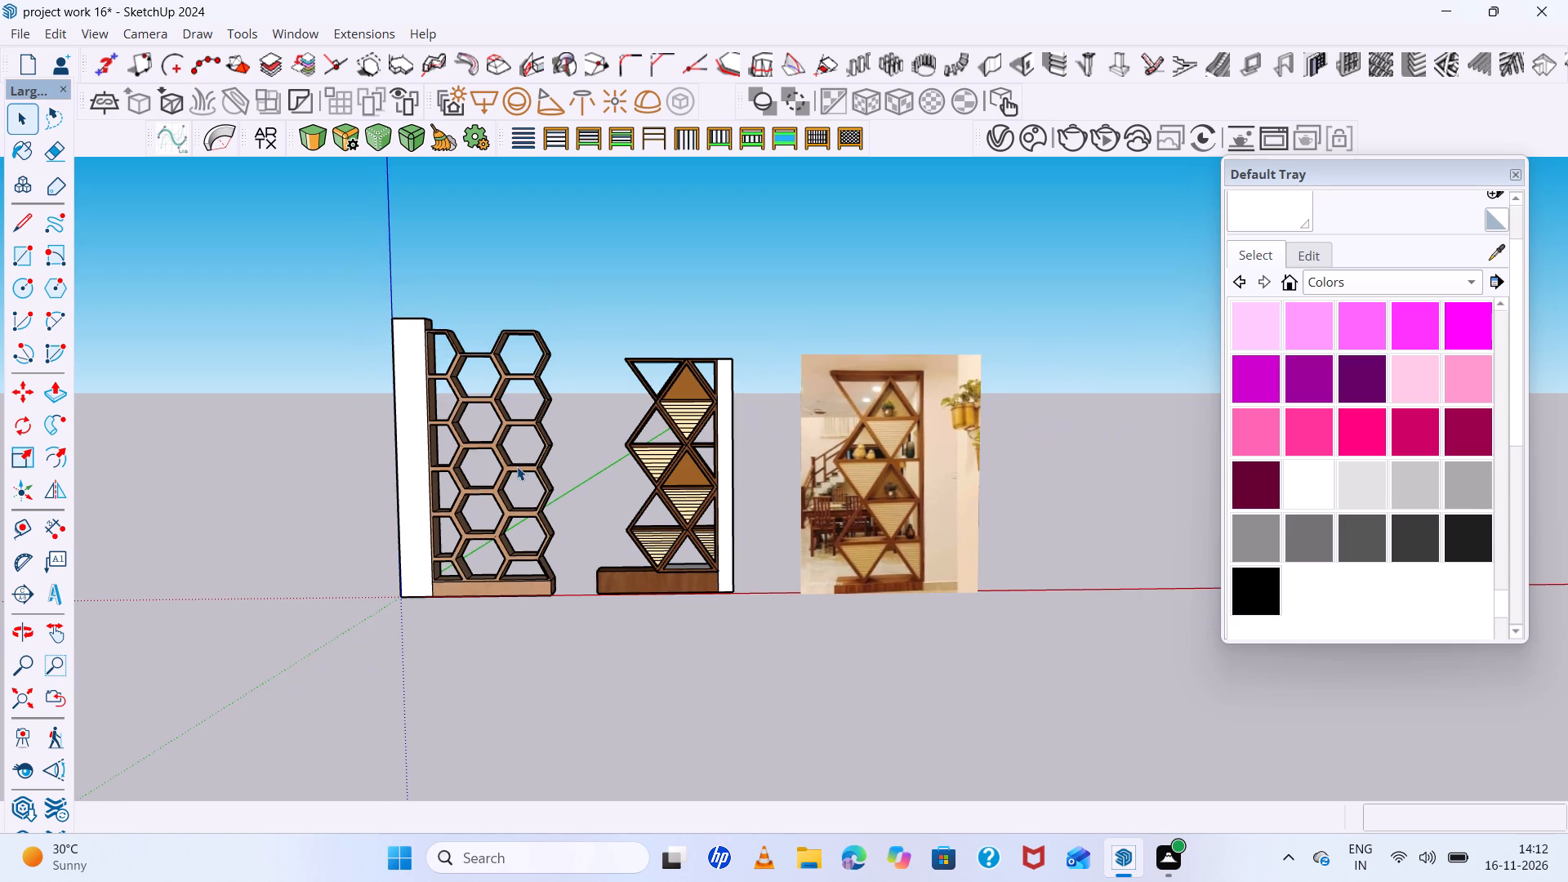
middle_click(517, 466)
middle_click(518, 463)
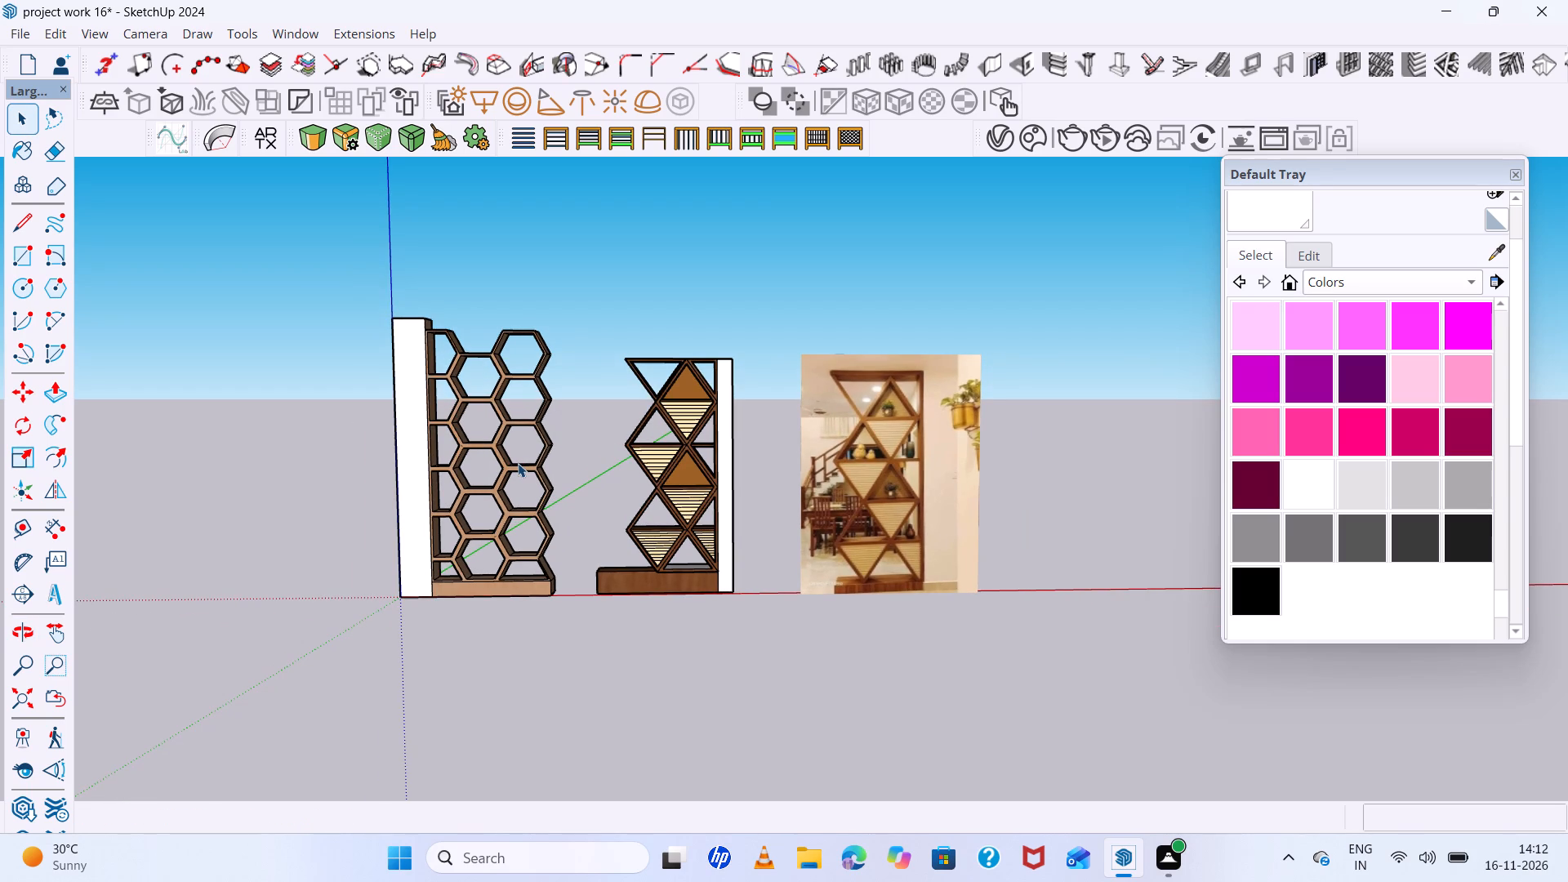
scroll(518, 463, down, 5)
middle_drag(518, 463, 521, 429)
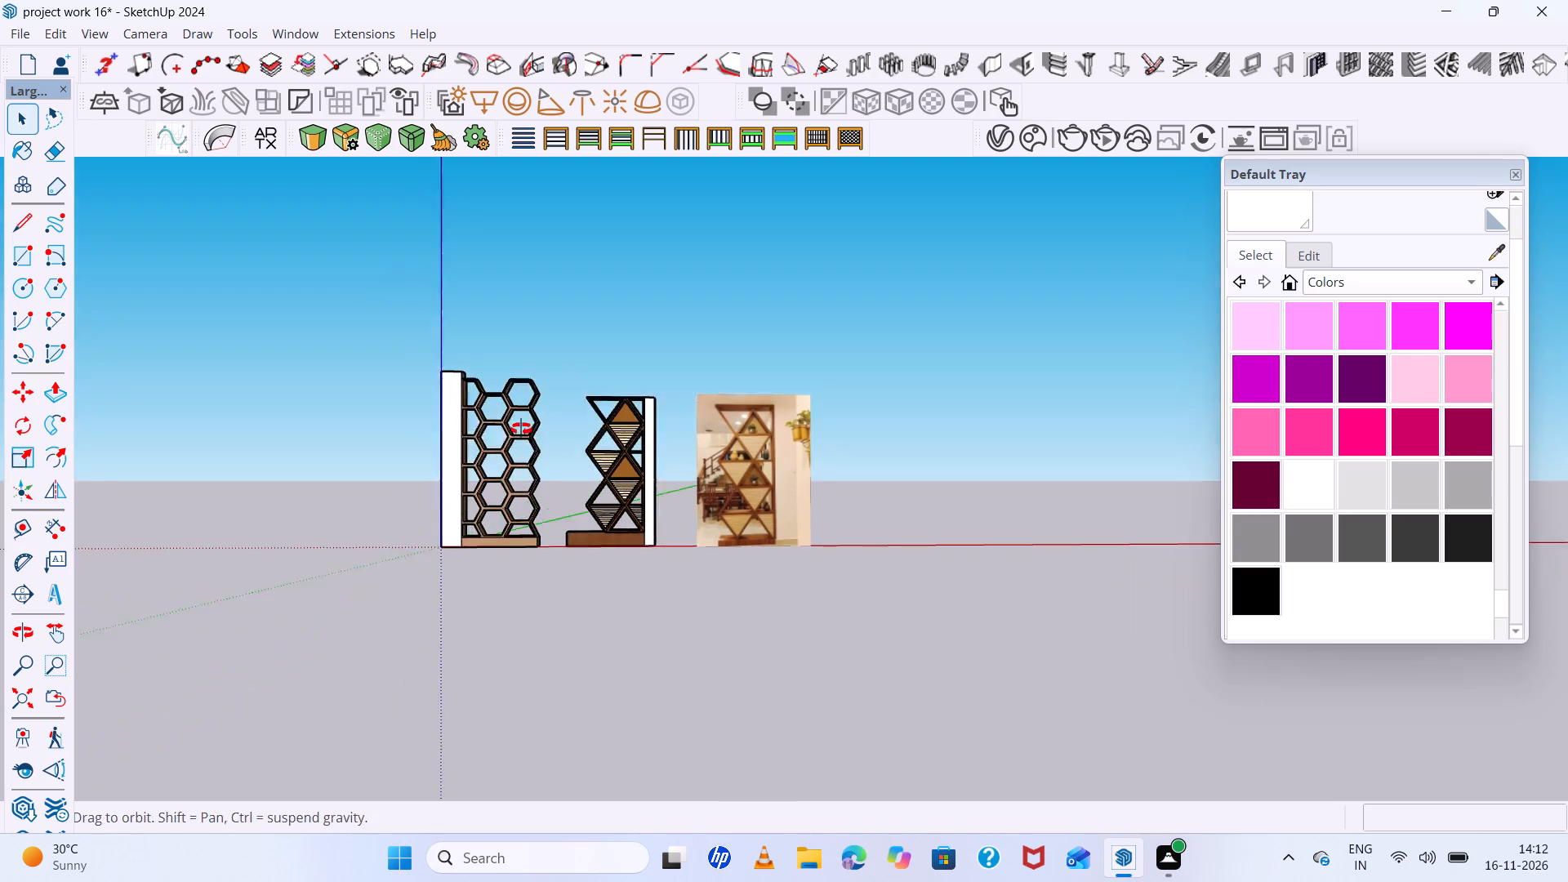
middle_drag(521, 429, 523, 382)
scroll(524, 384, up, 11)
scroll(506, 388, down, 5)
scroll(939, 553, up, 6)
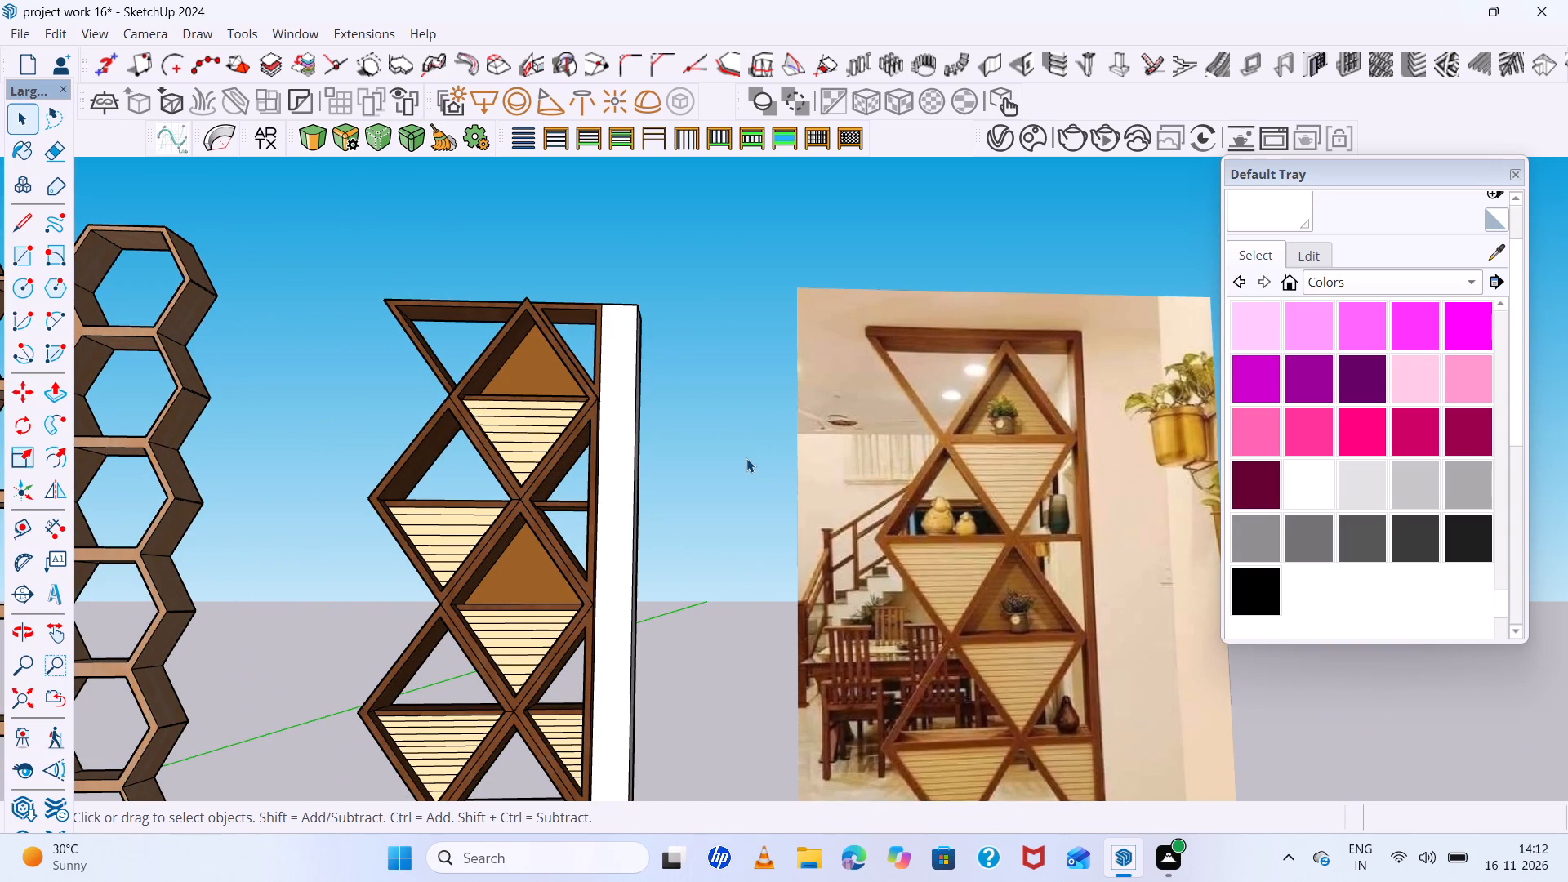
scroll(789, 532, down, 10)
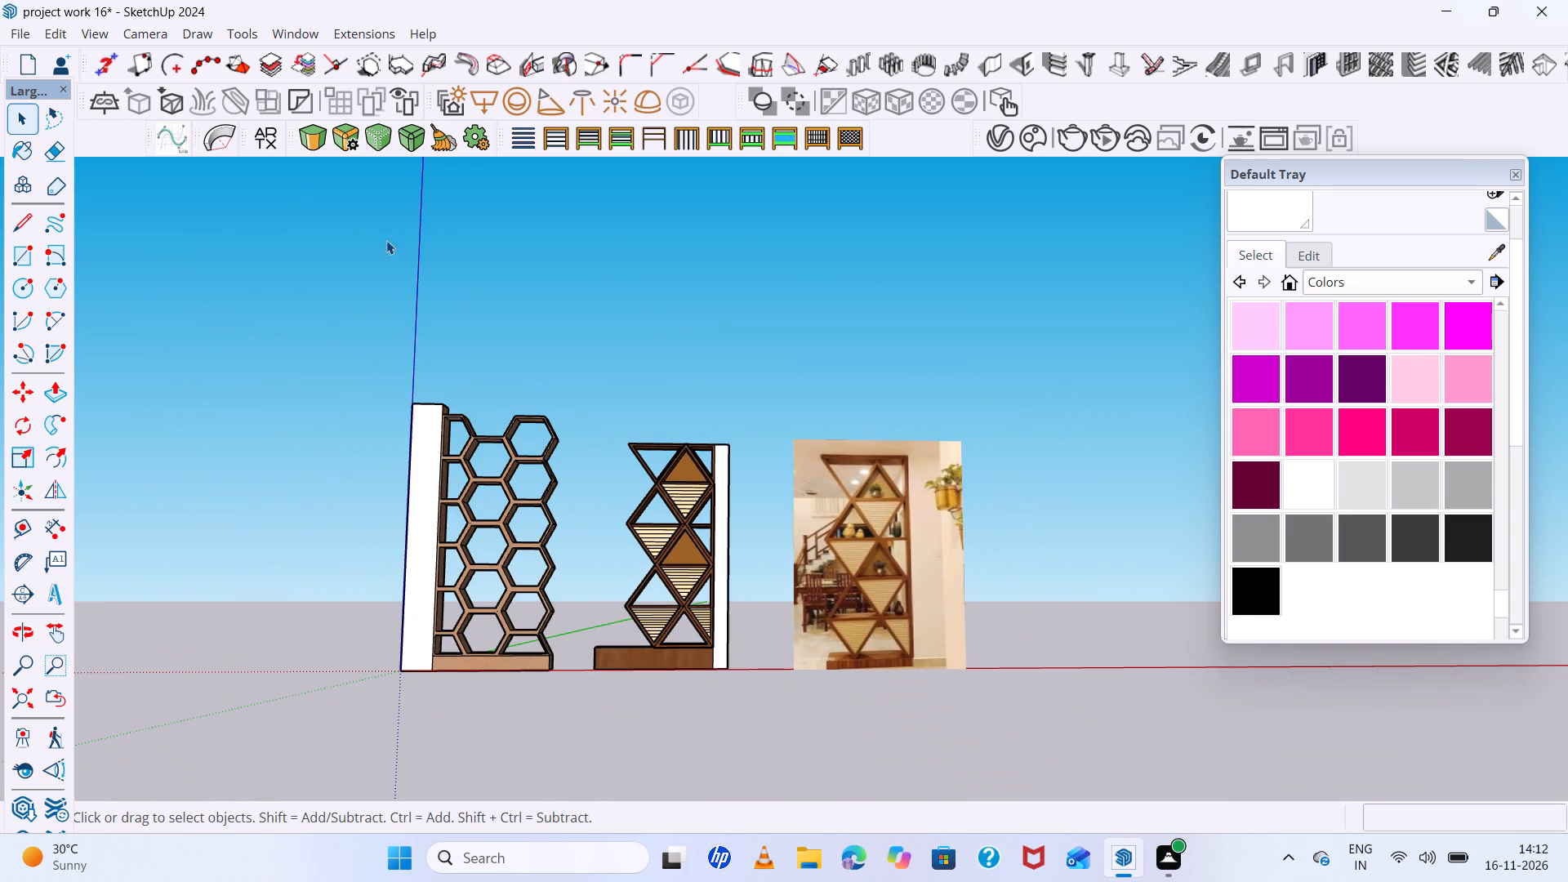
Search the 3D Warehouse for "pot plants".
click(291, 29)
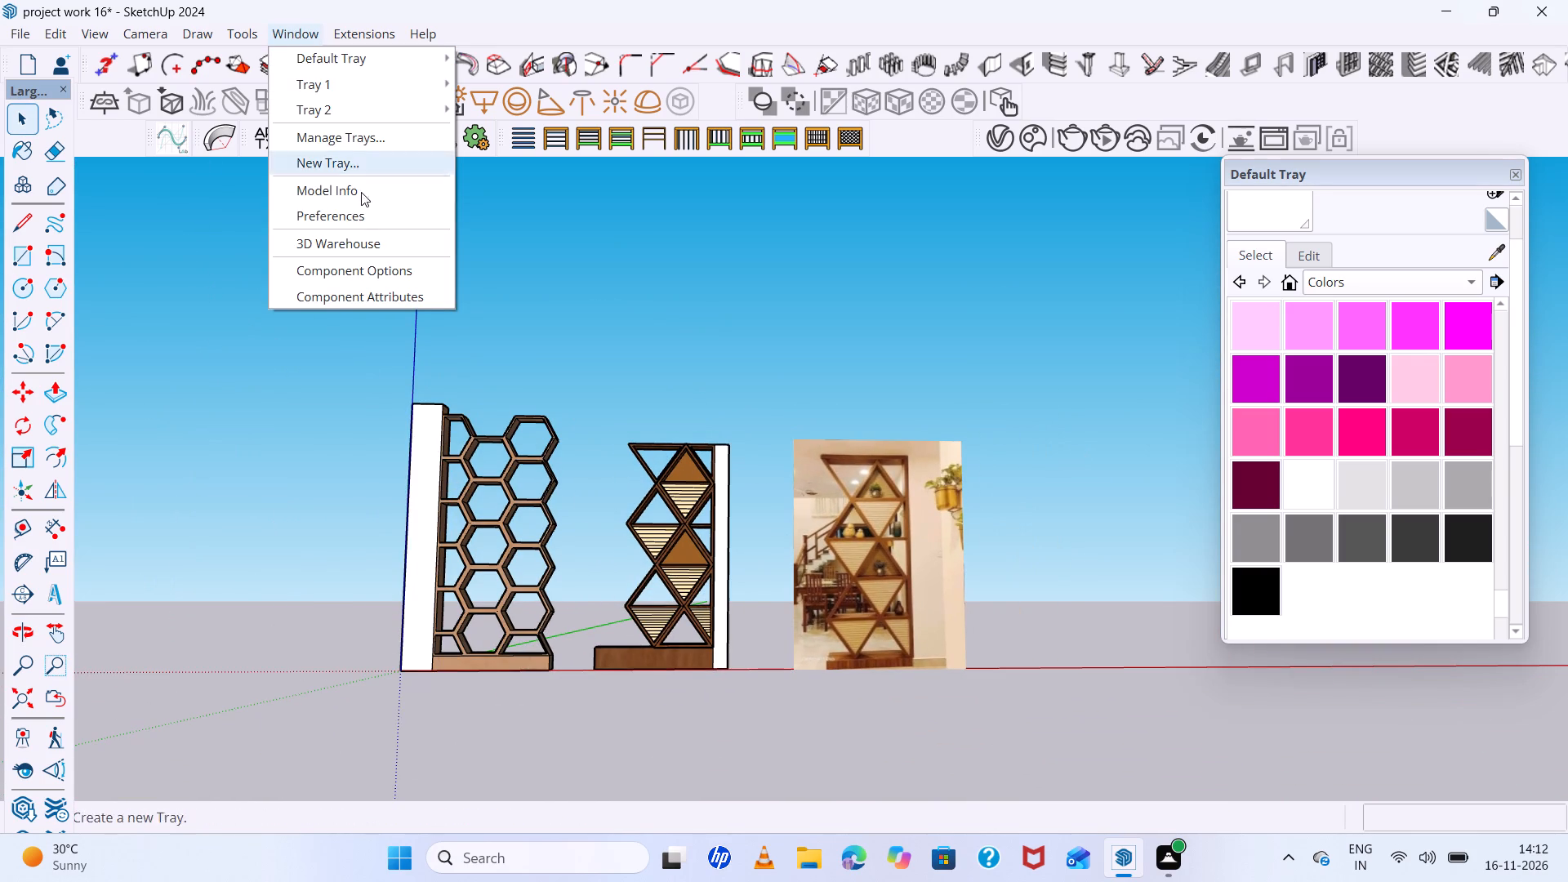
click(367, 252)
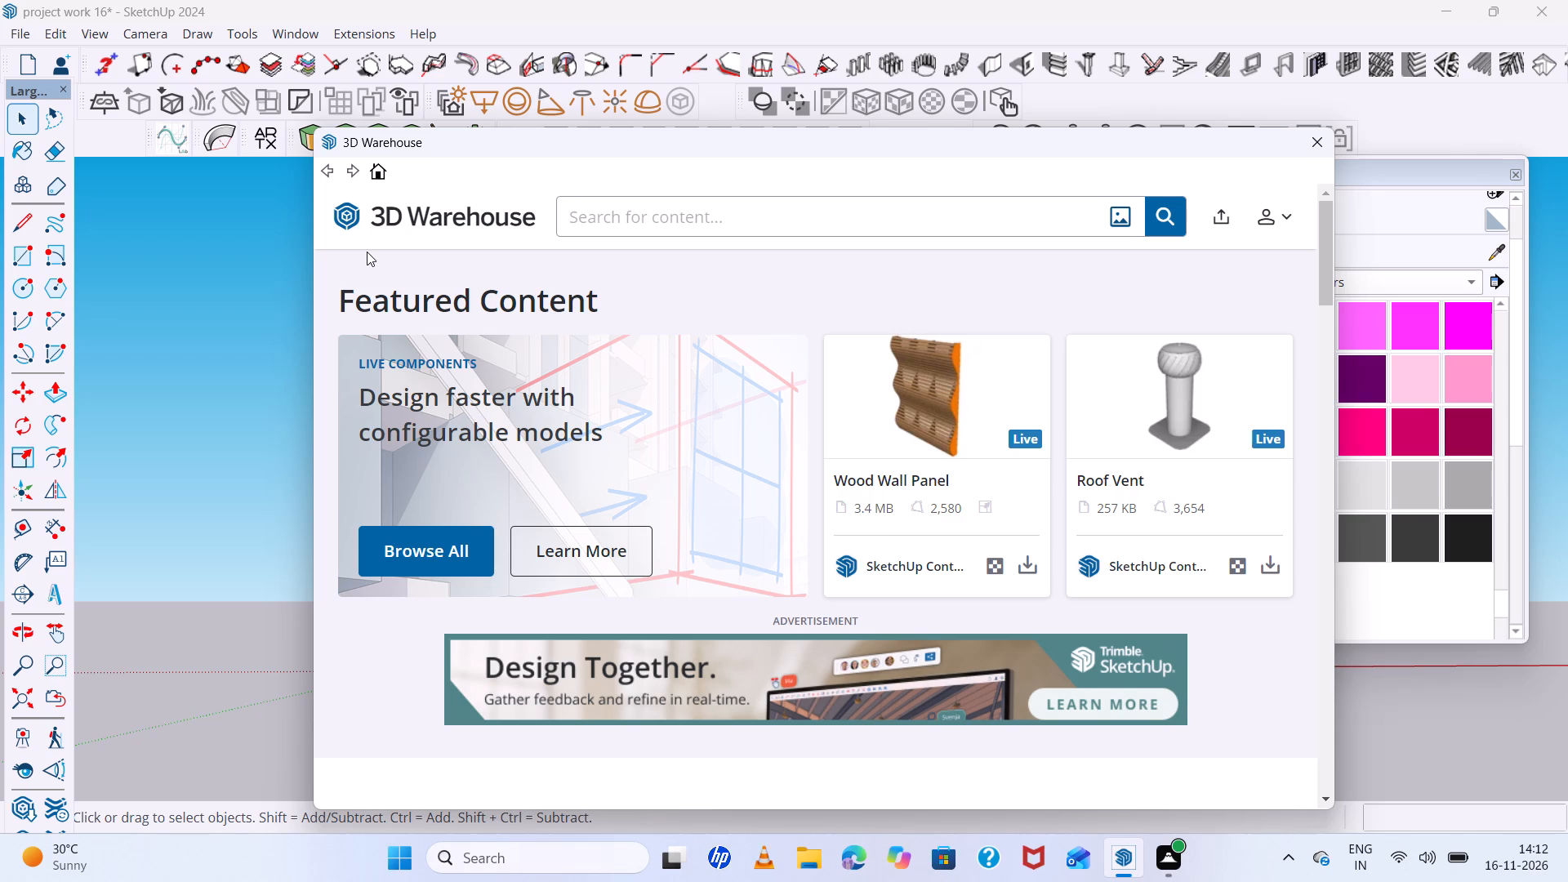
scroll(367, 252, down, 3)
scroll(367, 252, up, 3)
click(657, 223)
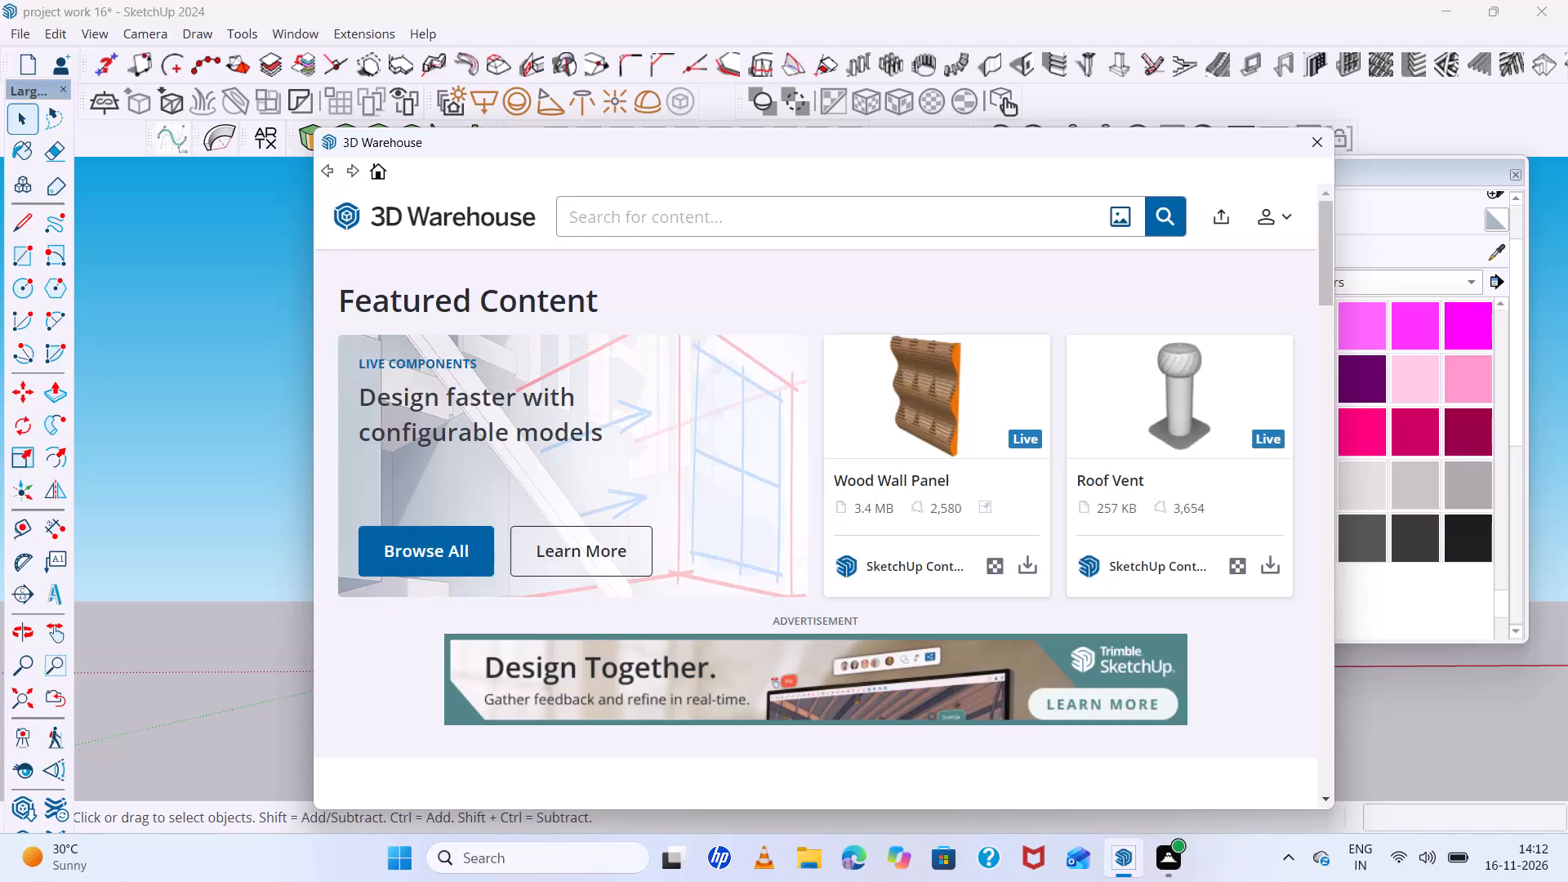
text(pot plants)
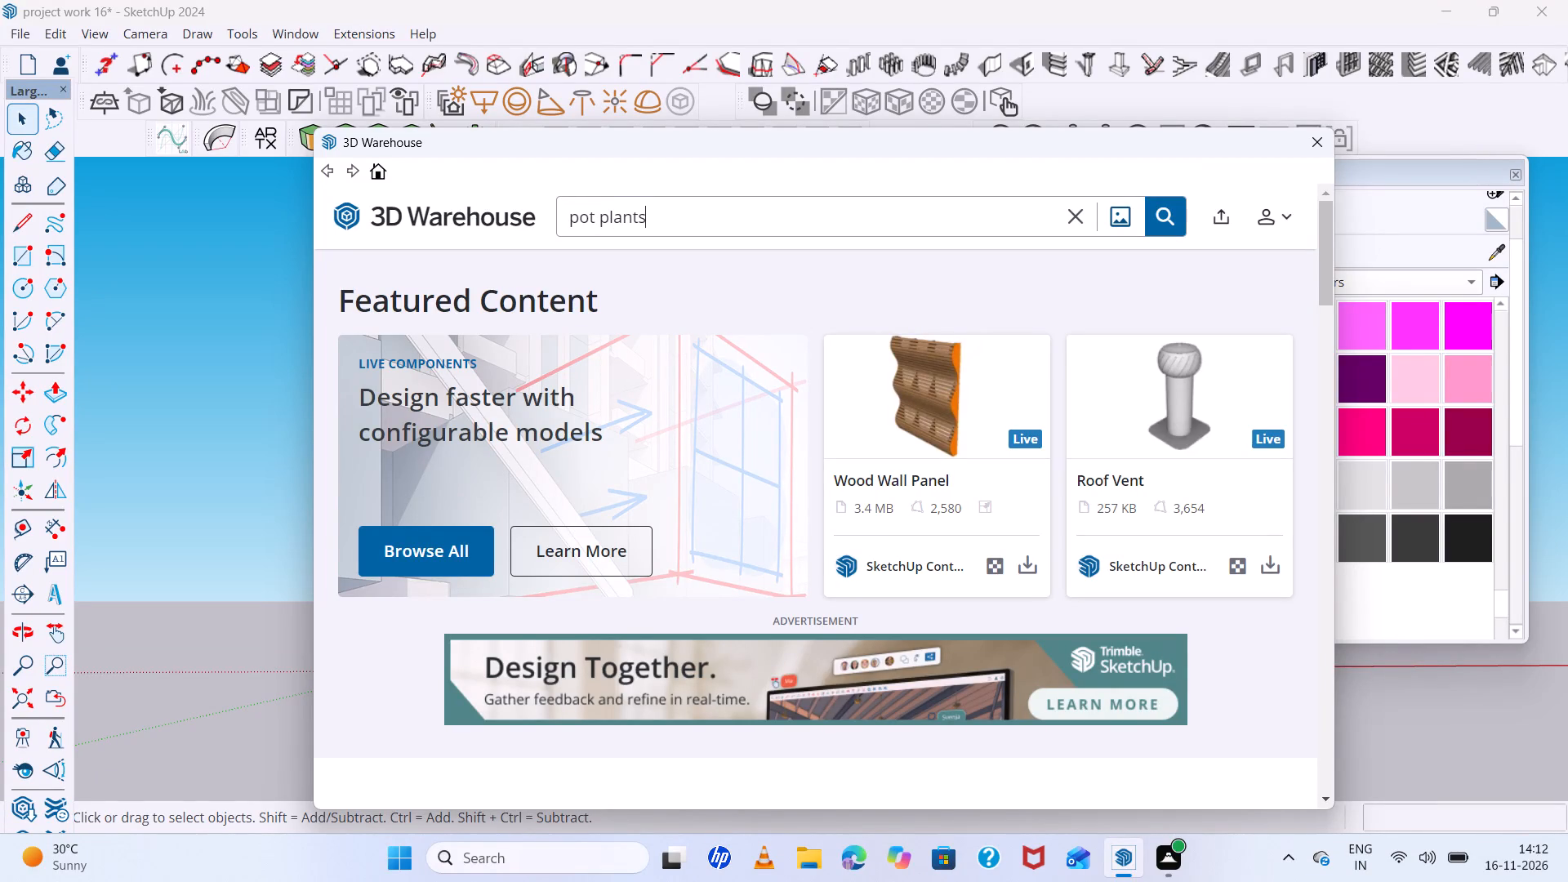
key(Return)
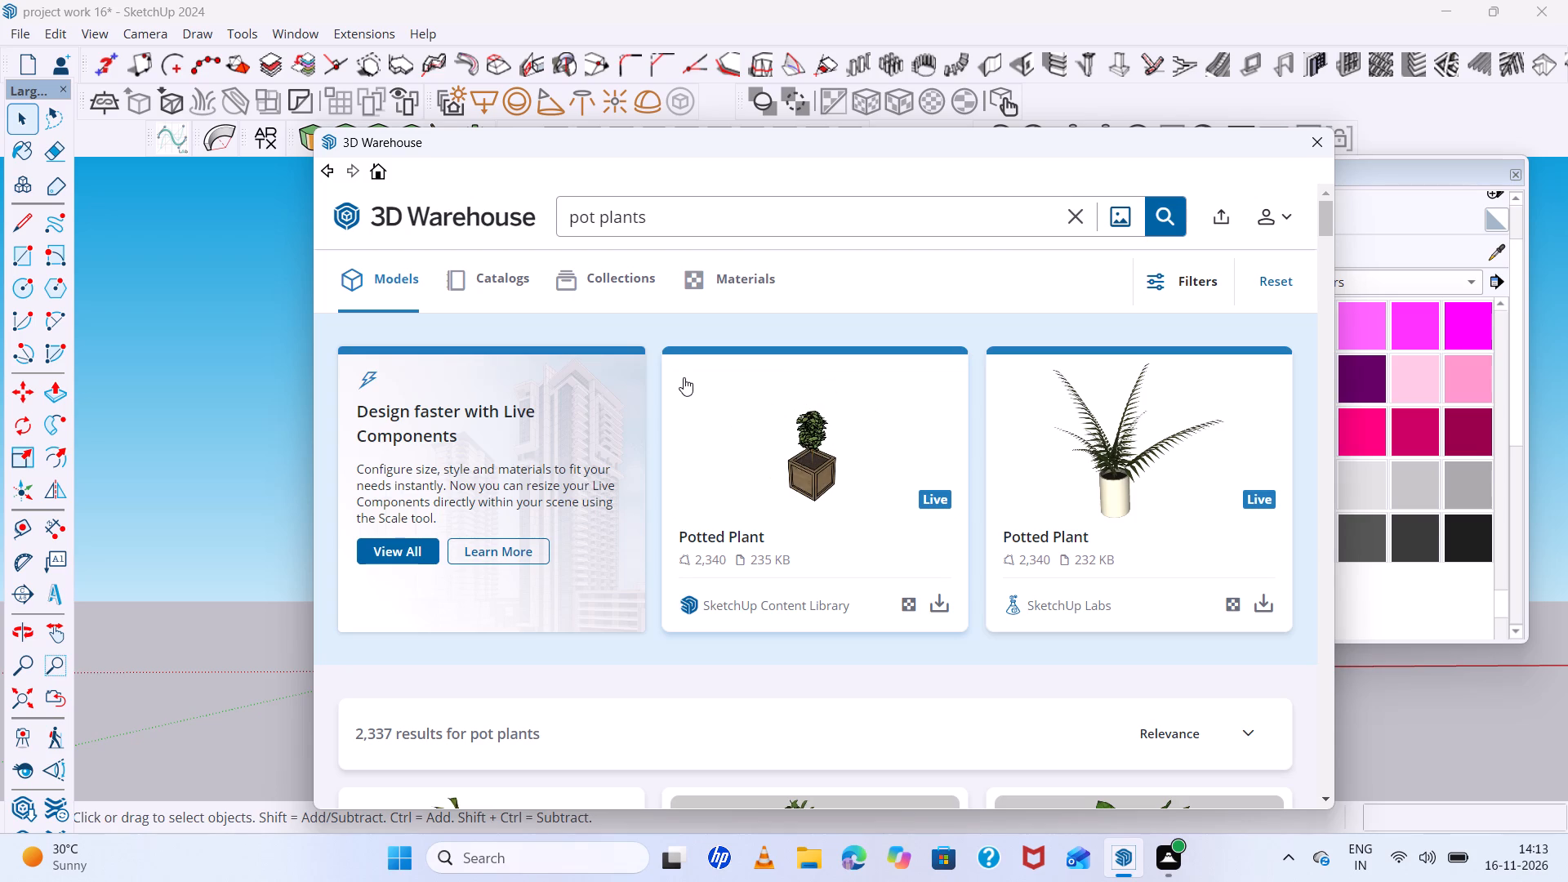
Pick the POTTED PLANT in a black vase from the plant results and load it directly into the model.
scroll(685, 377, down, 6)
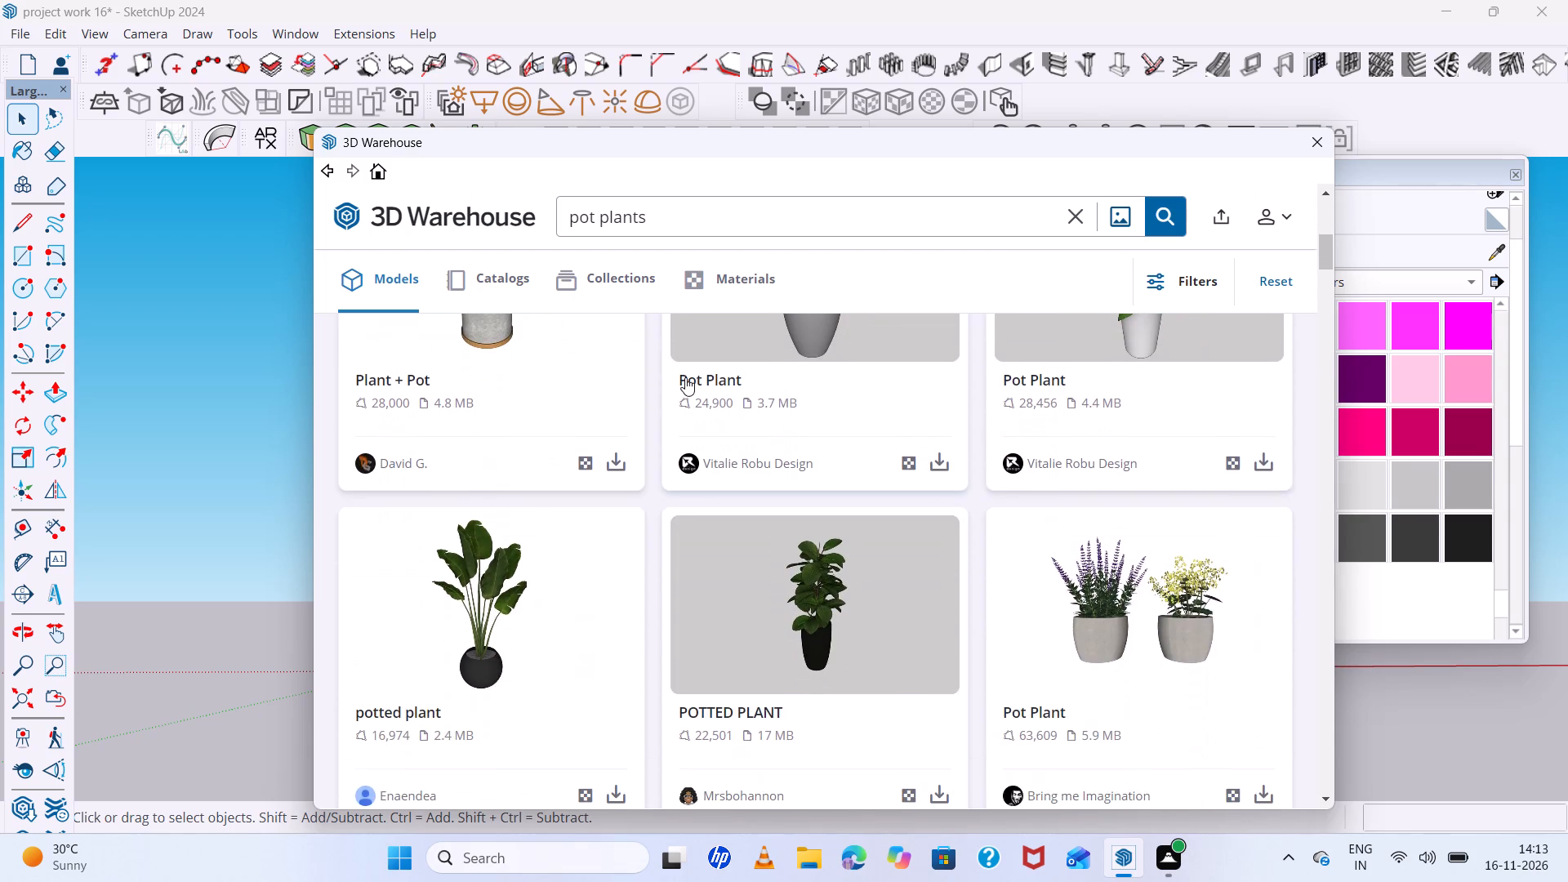
scroll(685, 377, up, 4)
scroll(685, 377, down, 4)
scroll(685, 377, up, 4)
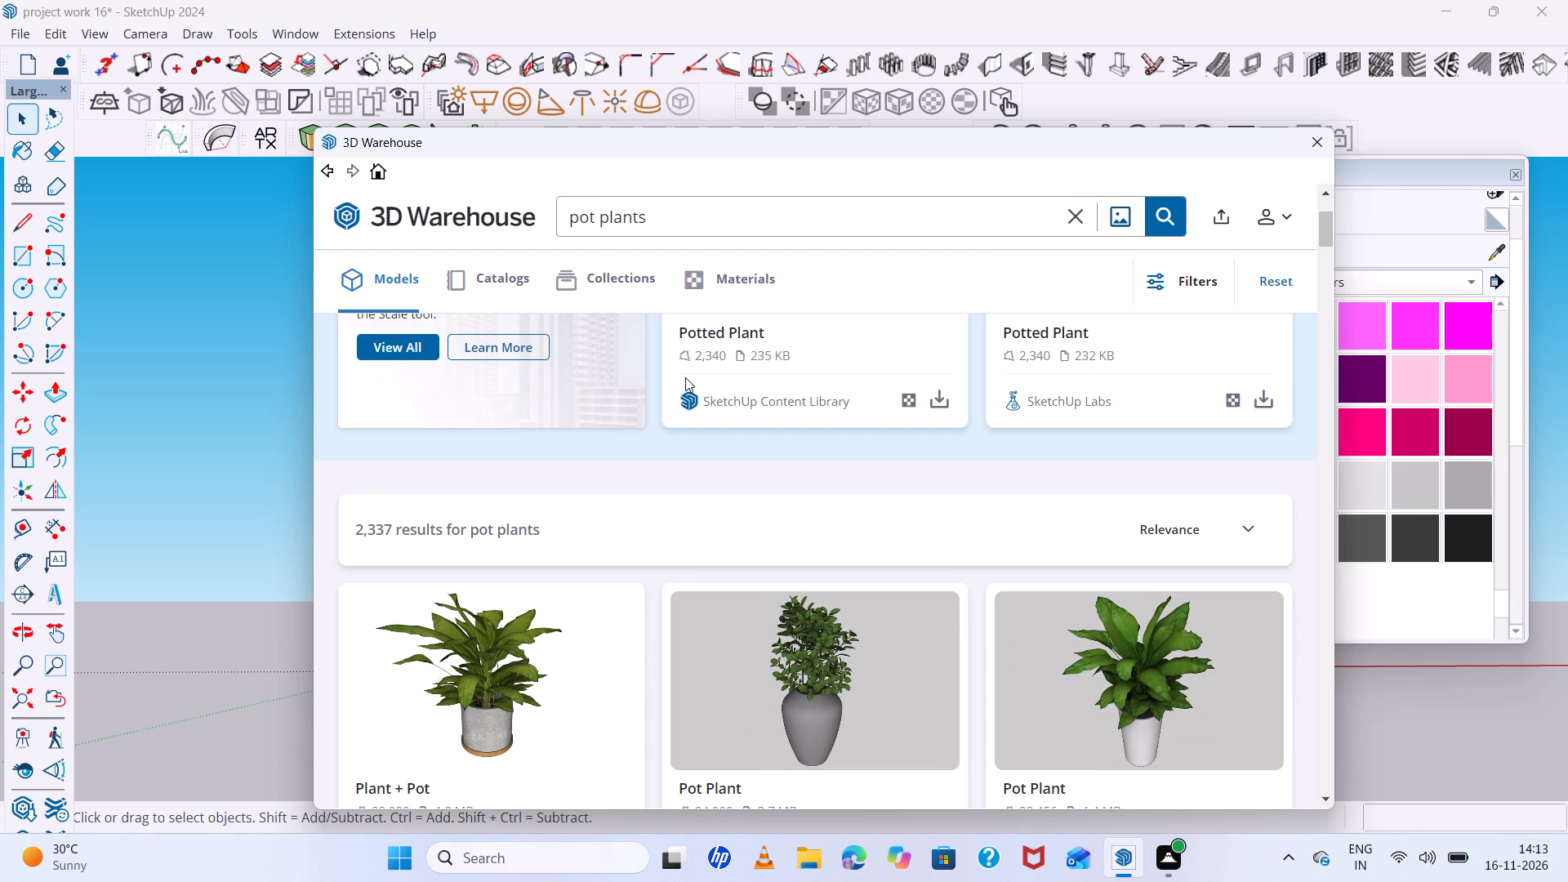
scroll(685, 377, down, 3)
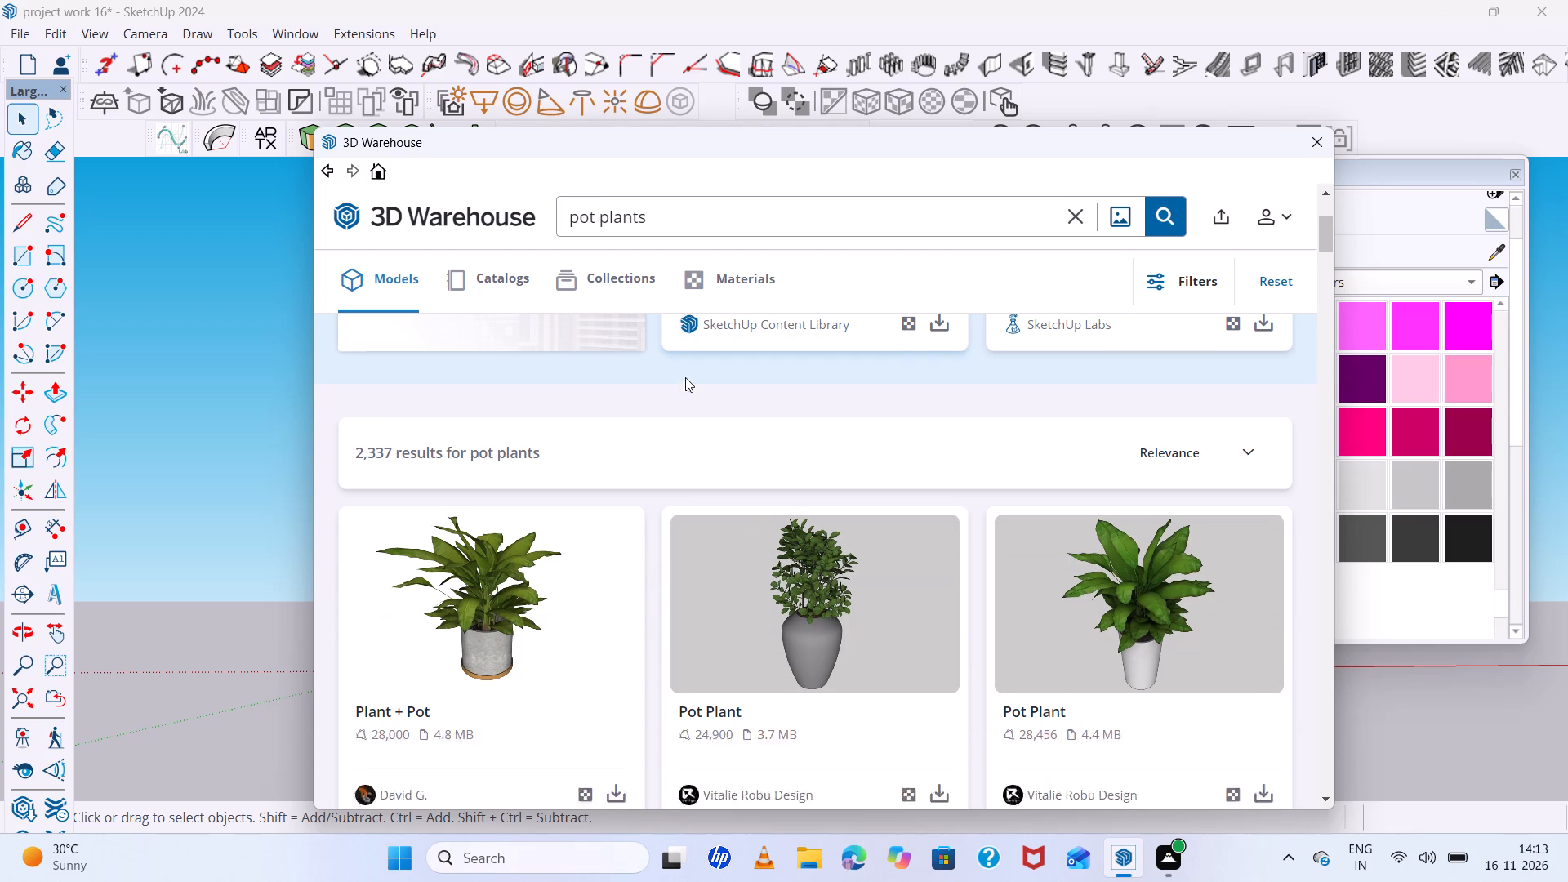
scroll(685, 377, down, 1)
scroll(685, 377, up, 3)
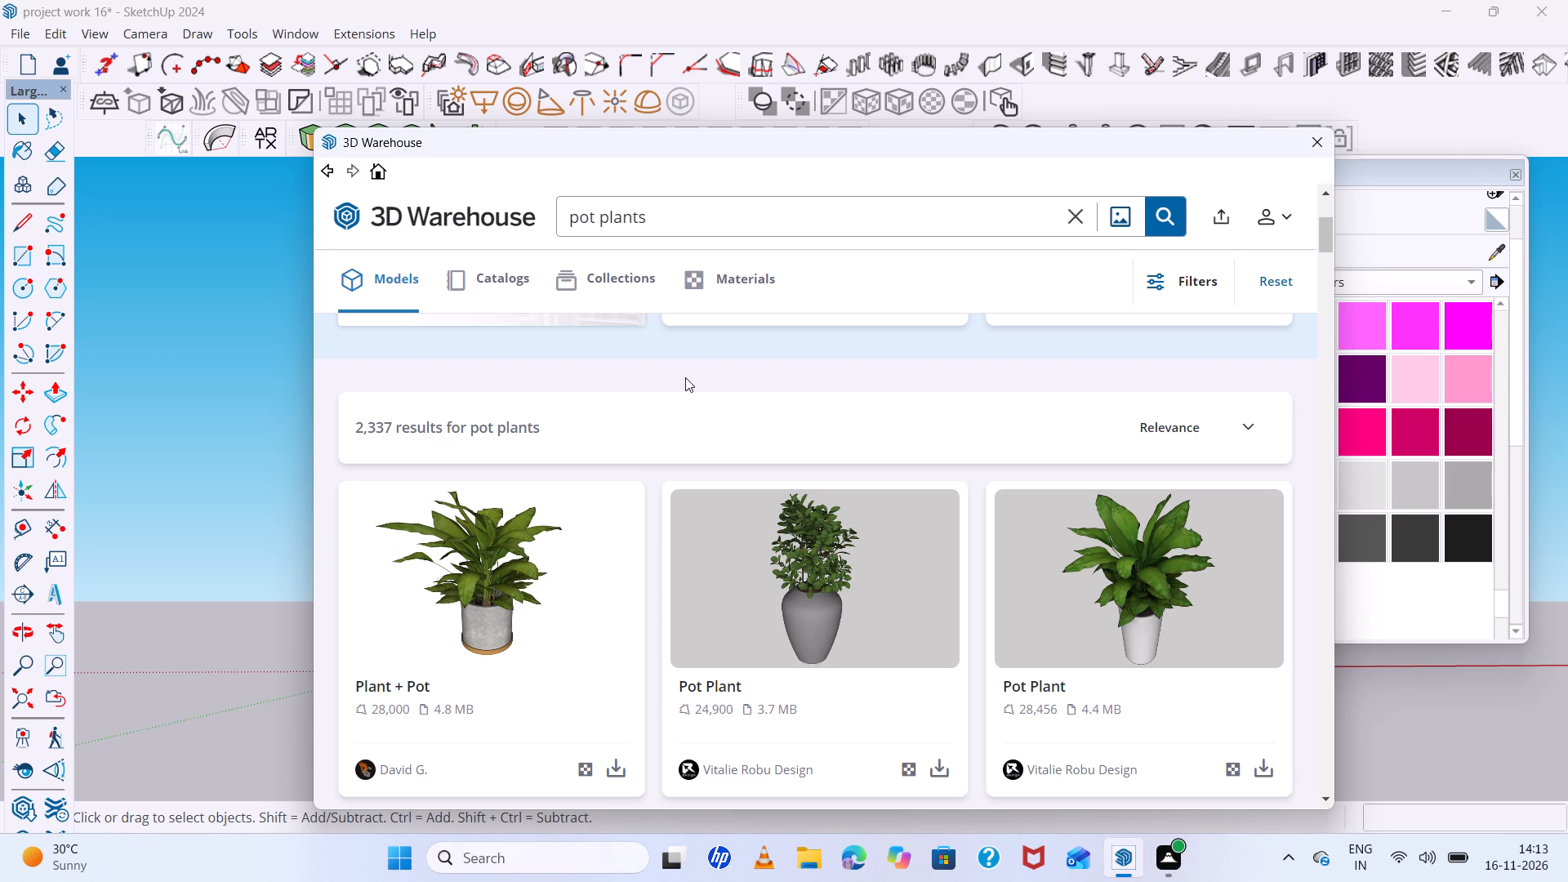
scroll(685, 377, down, 1)
scroll(685, 377, up, 2)
scroll(685, 377, down, 4)
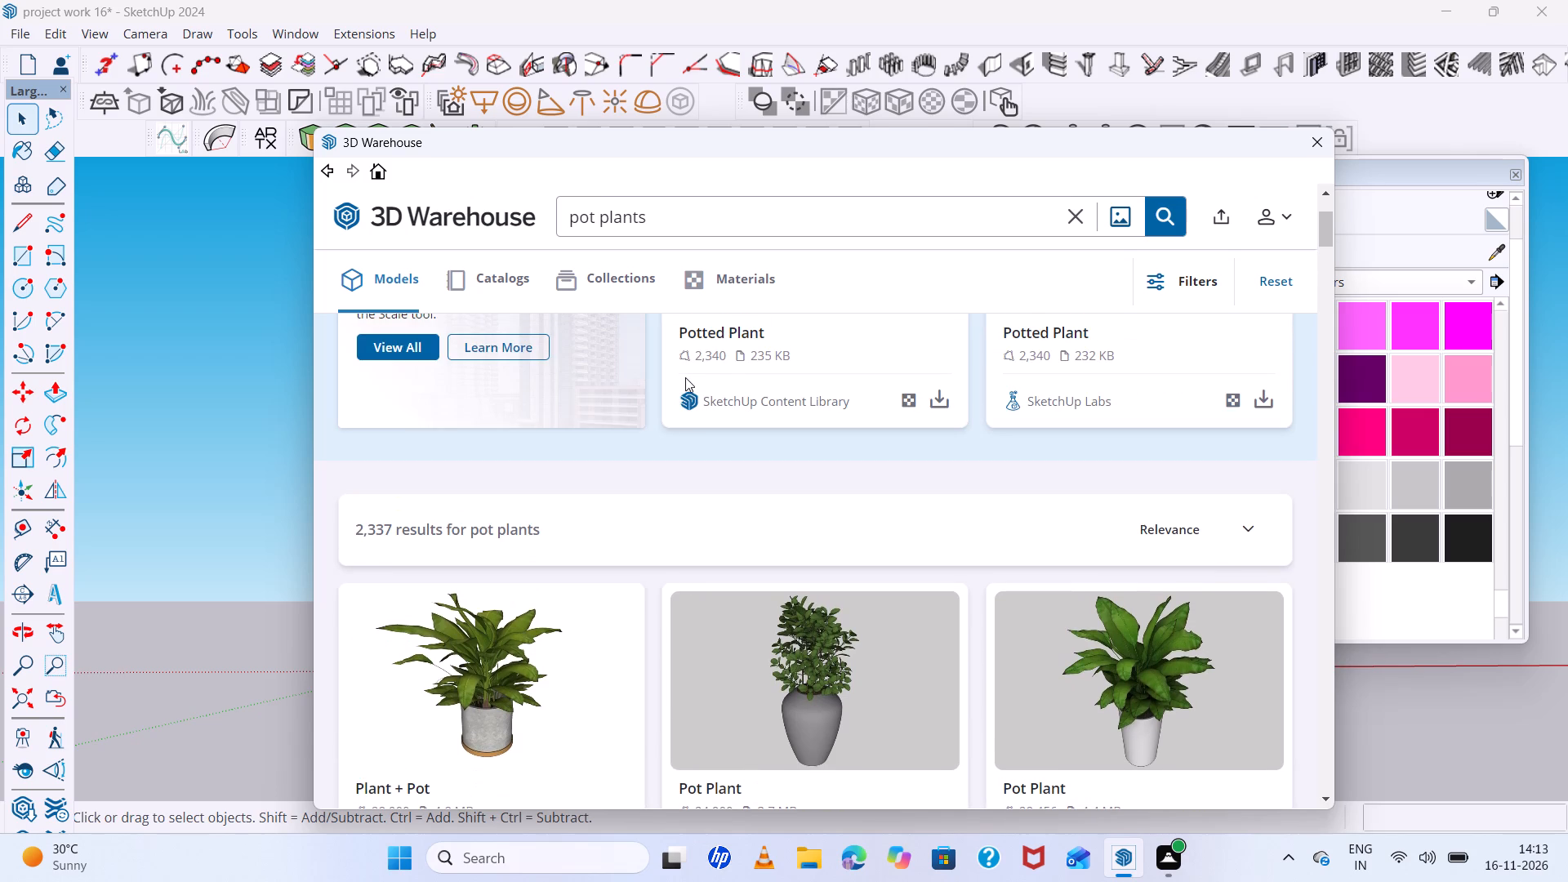
scroll(685, 377, down, 4)
scroll(777, 492, up, 3)
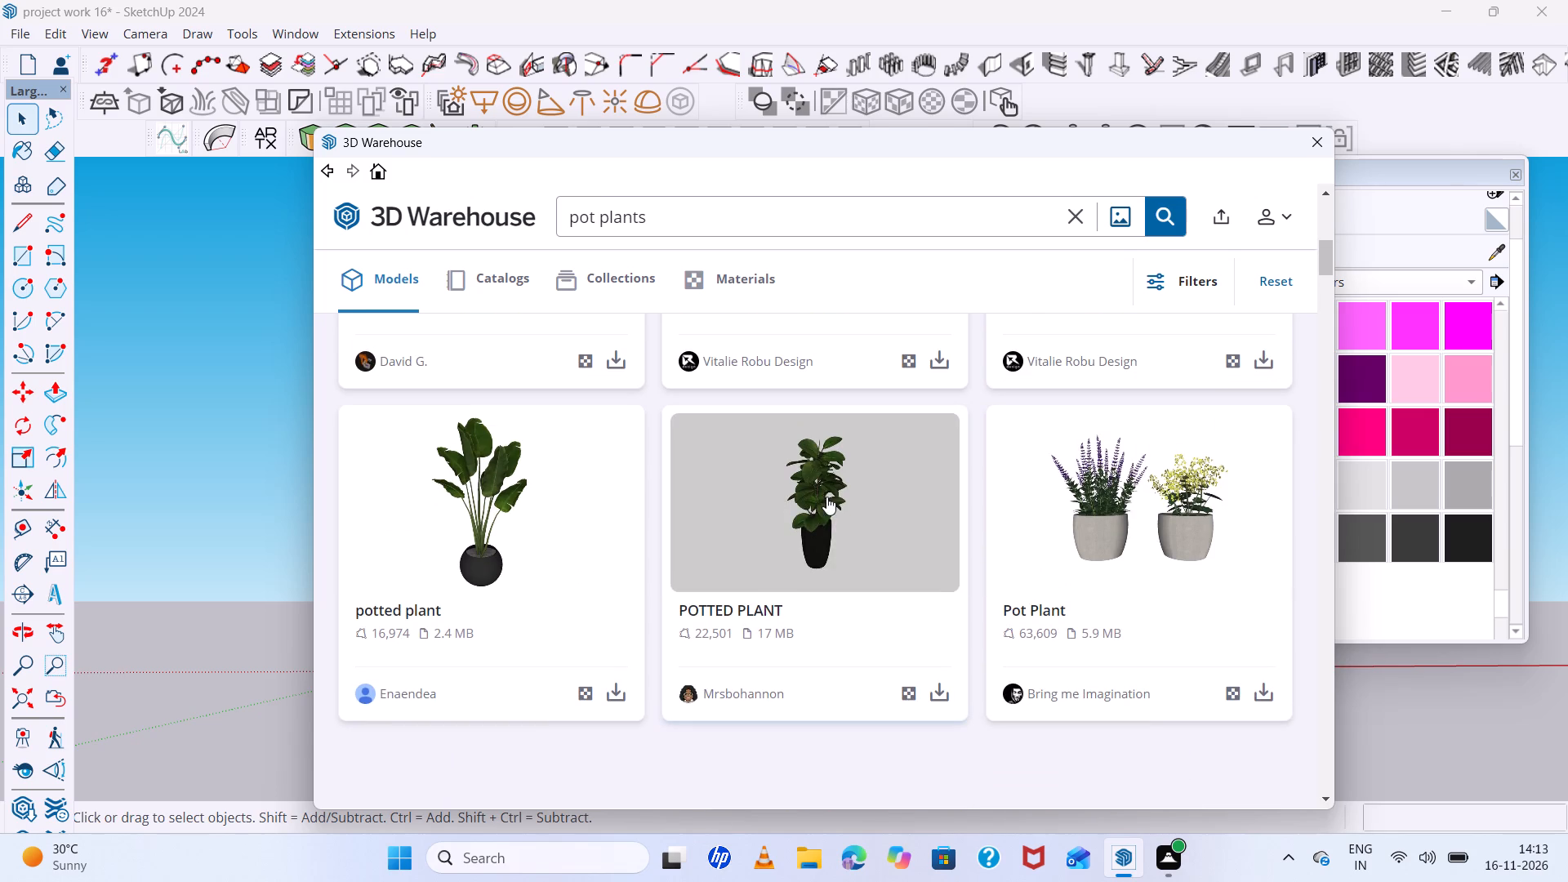
click(814, 510)
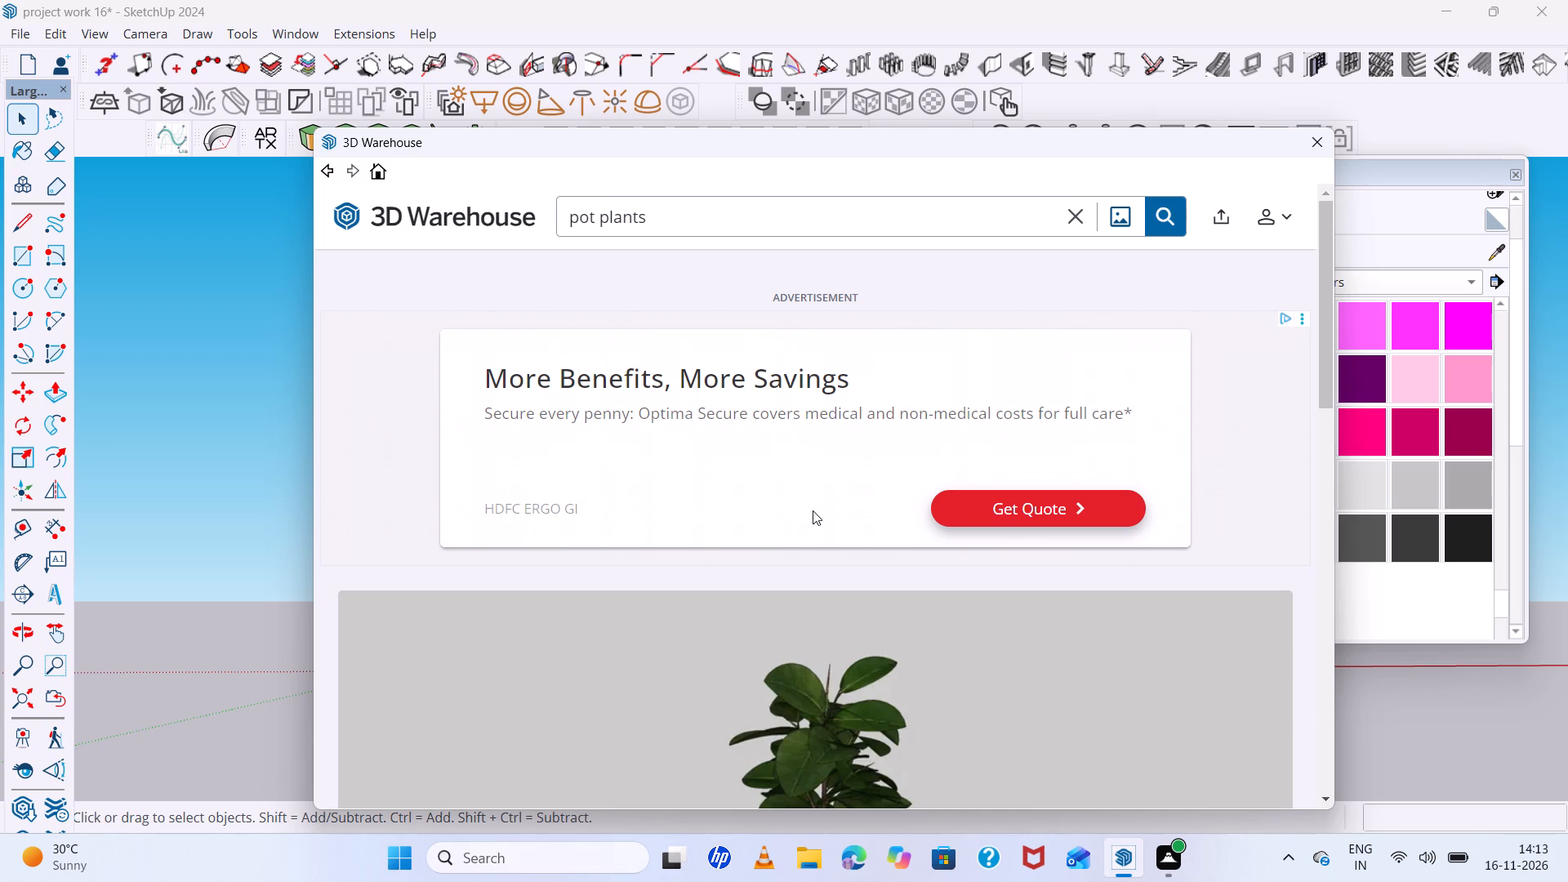
scroll(854, 514, down, 11)
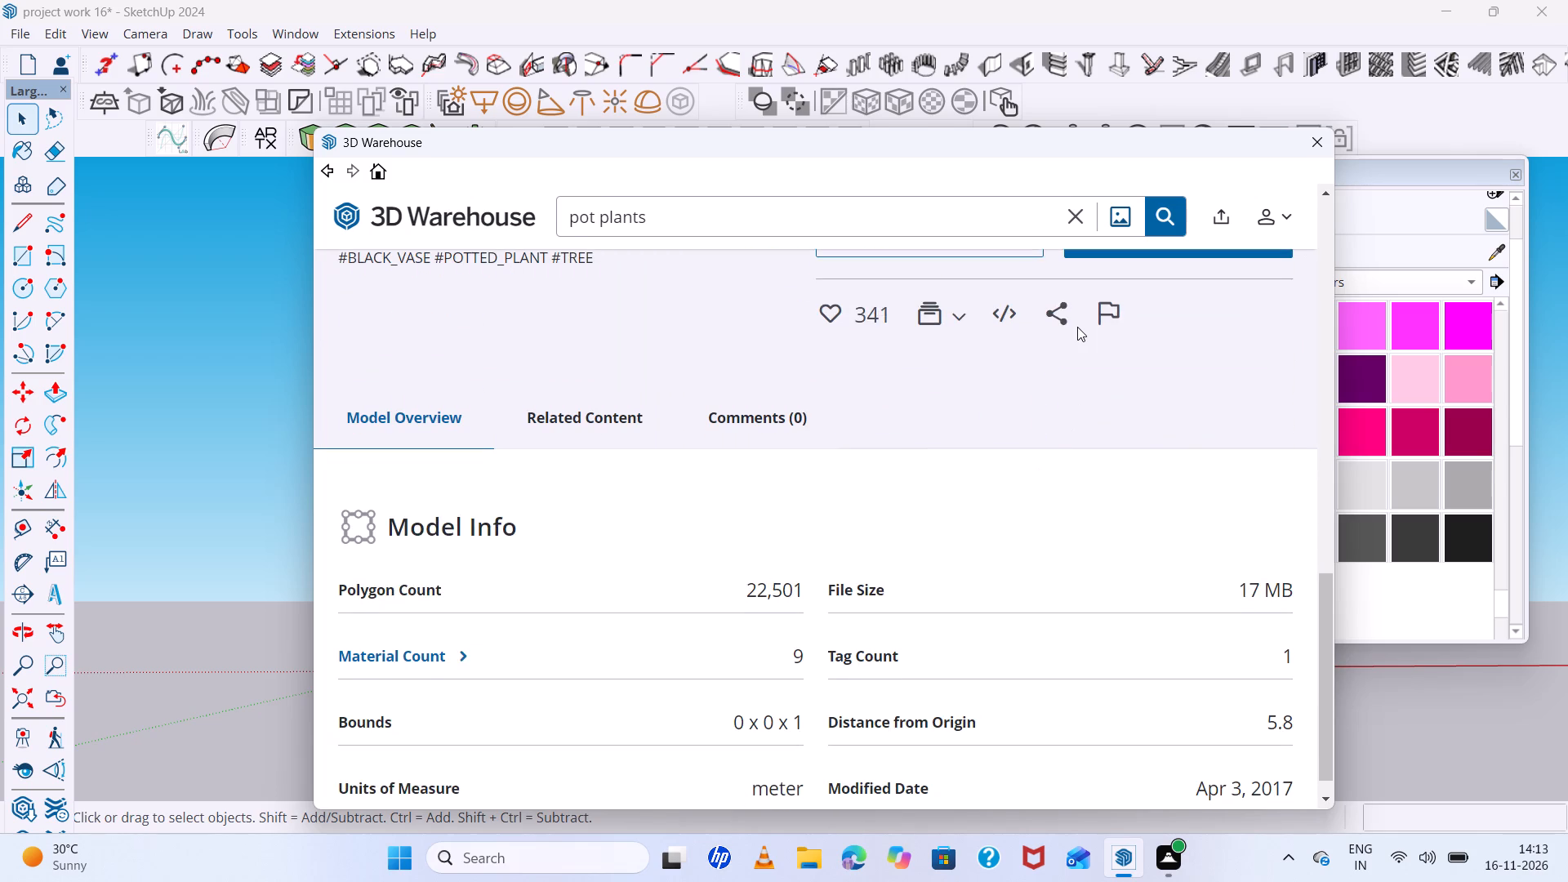
scroll(1077, 327, up, 2)
click(1100, 435)
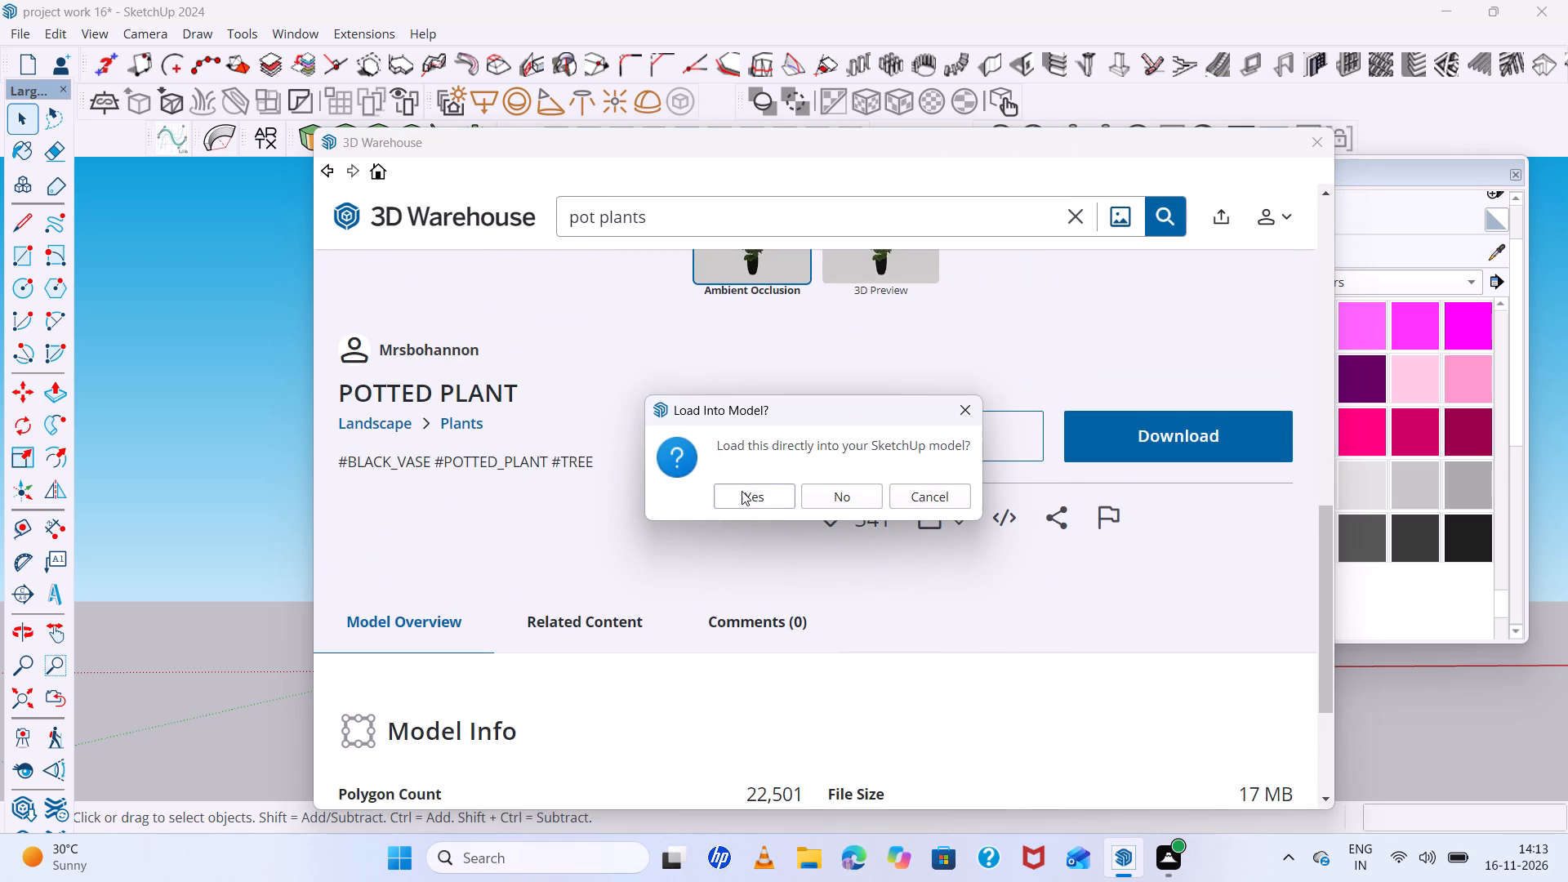
click(742, 491)
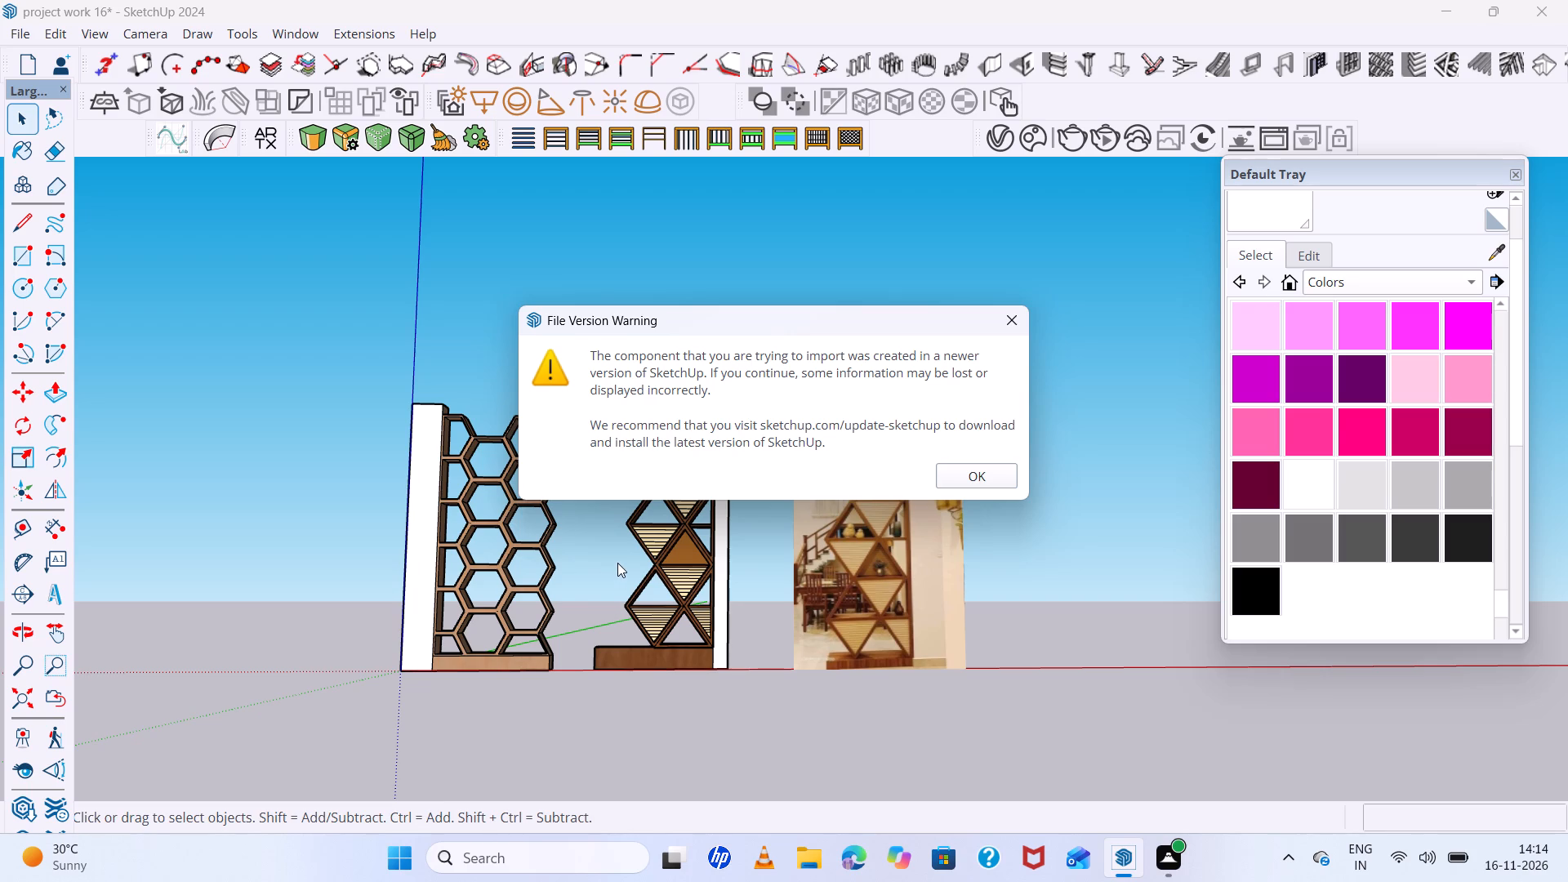
scroll(618, 562, down, 3)
scroll(618, 562, up, 3)
click(977, 479)
Place the potted plant component at ground level between the bases of the honeycomb and diamond-lattice partitions.
scroll(543, 643, up, 4)
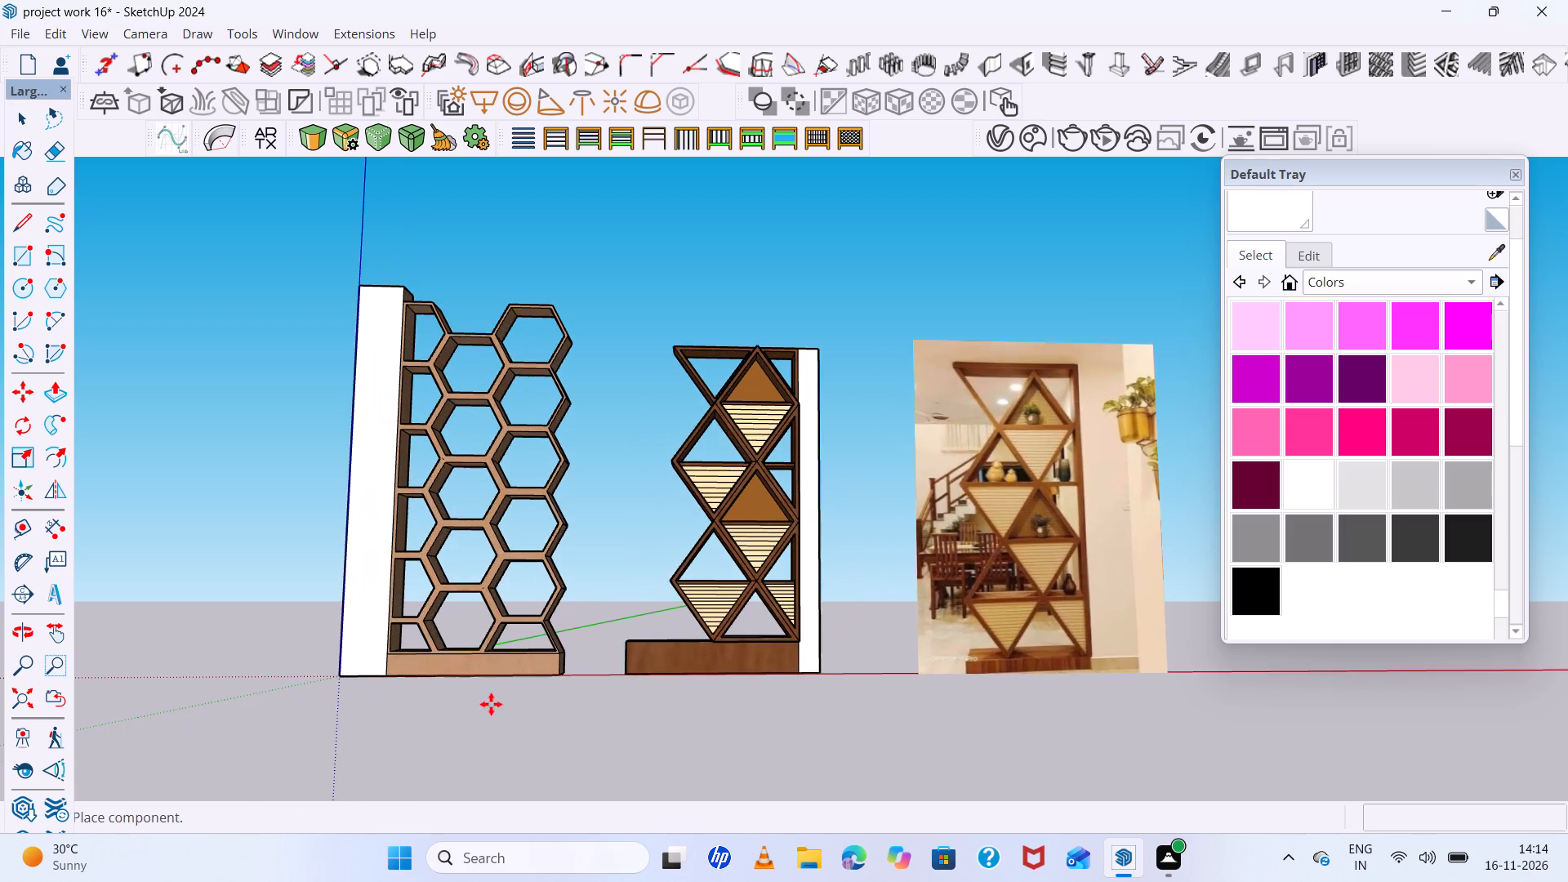
scroll(504, 704, down, 5)
middle_drag(506, 703, 603, 821)
scroll(614, 698, up, 7)
scroll(626, 676, down, 5)
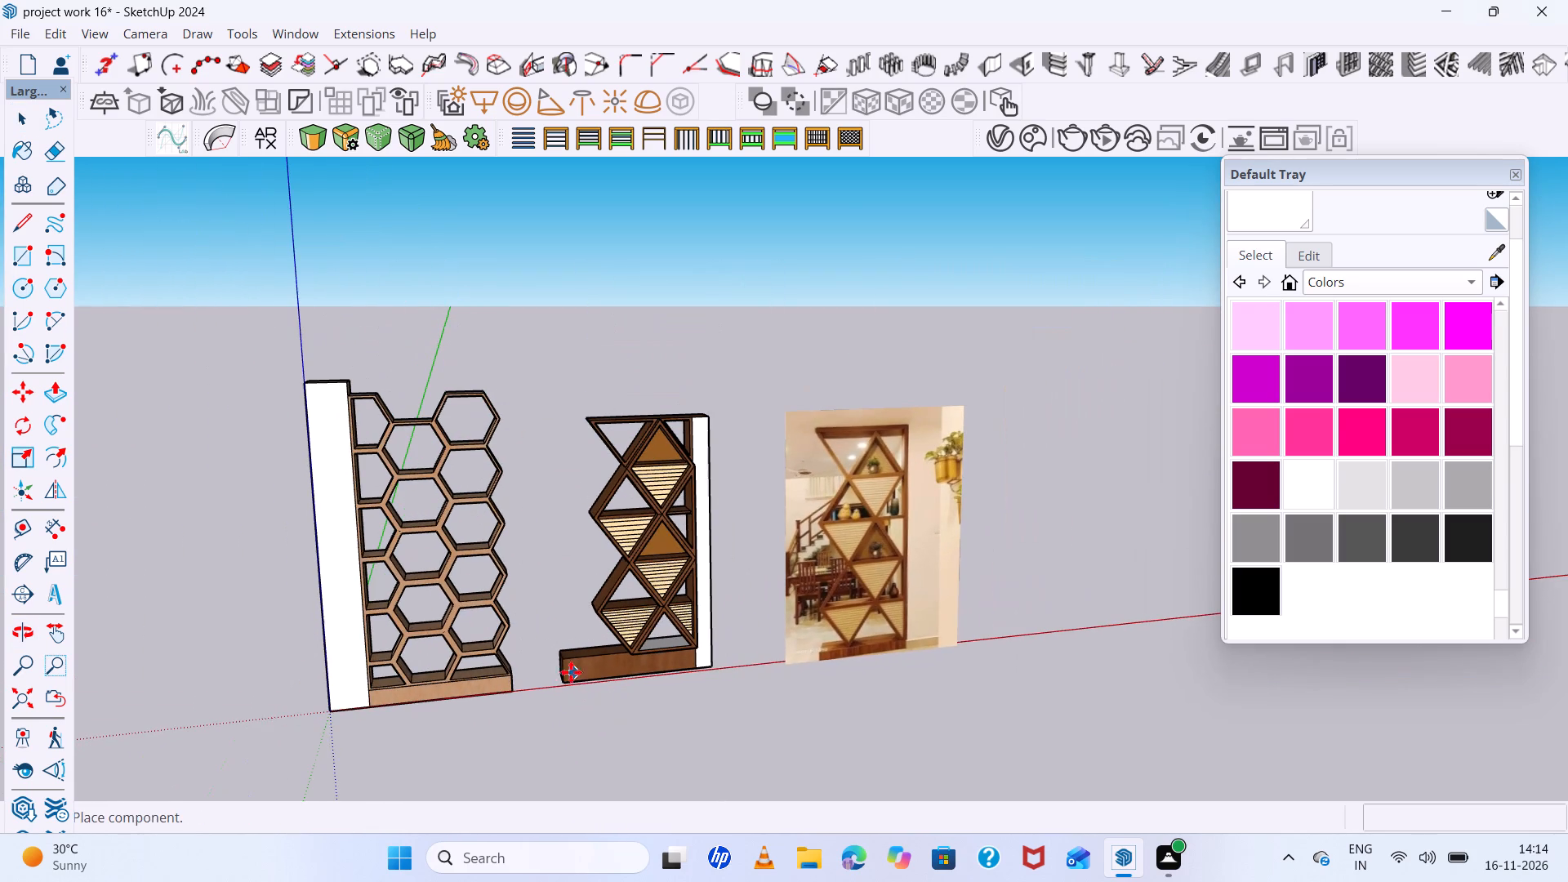
click(535, 674)
Inspect the area around both partition bases from the front, side, back and below to check the plant's placement.
scroll(535, 674, down, 5)
middle_drag(537, 681, 1057, 646)
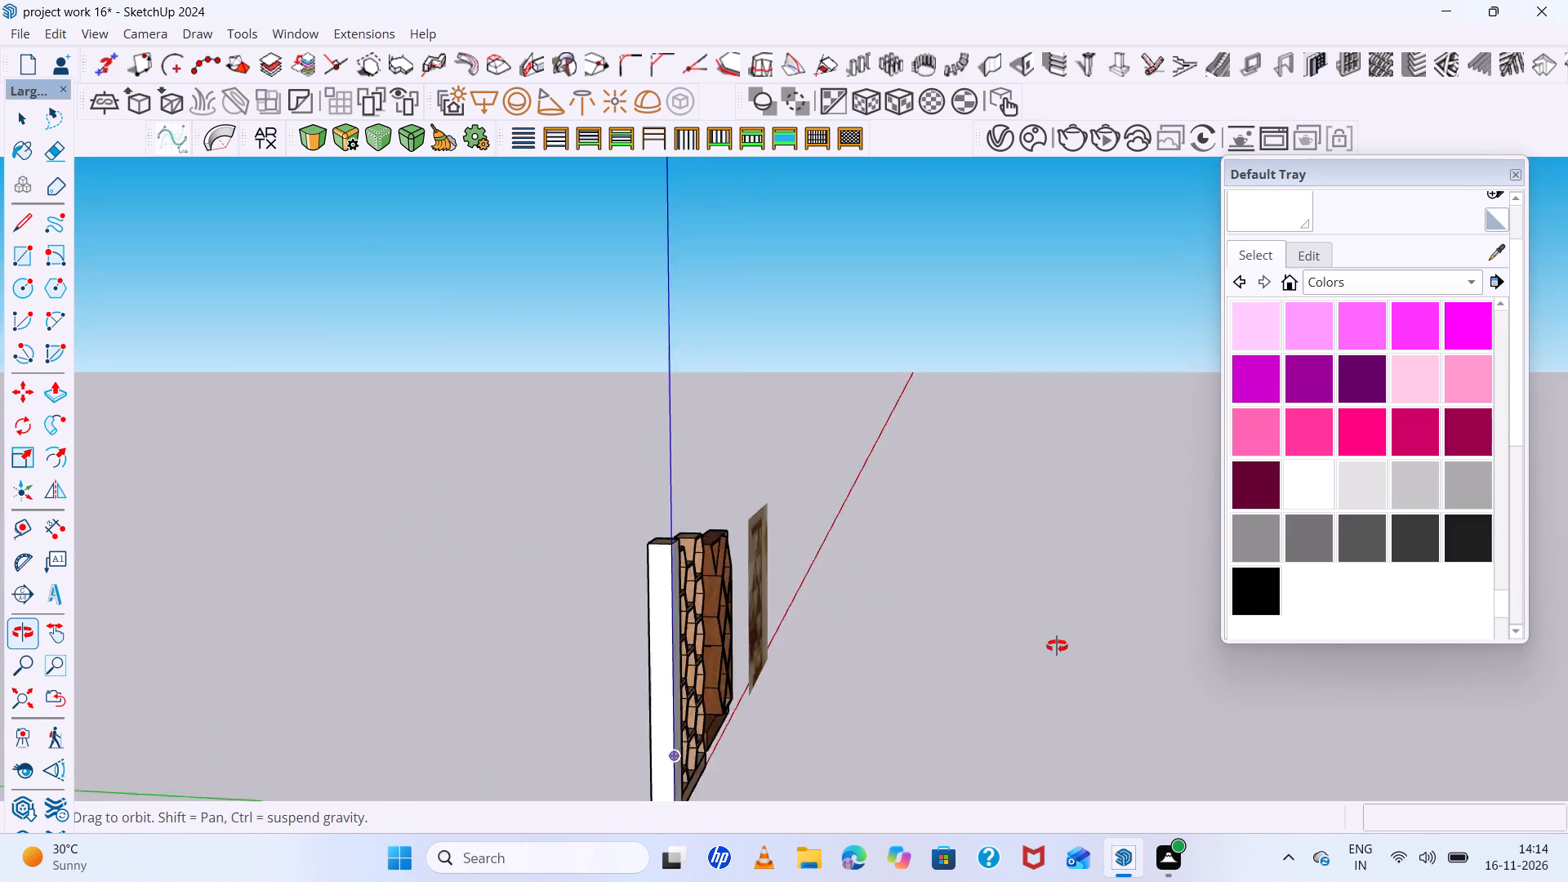
middle_drag(1057, 646, 465, 644)
scroll(465, 644, up, 1)
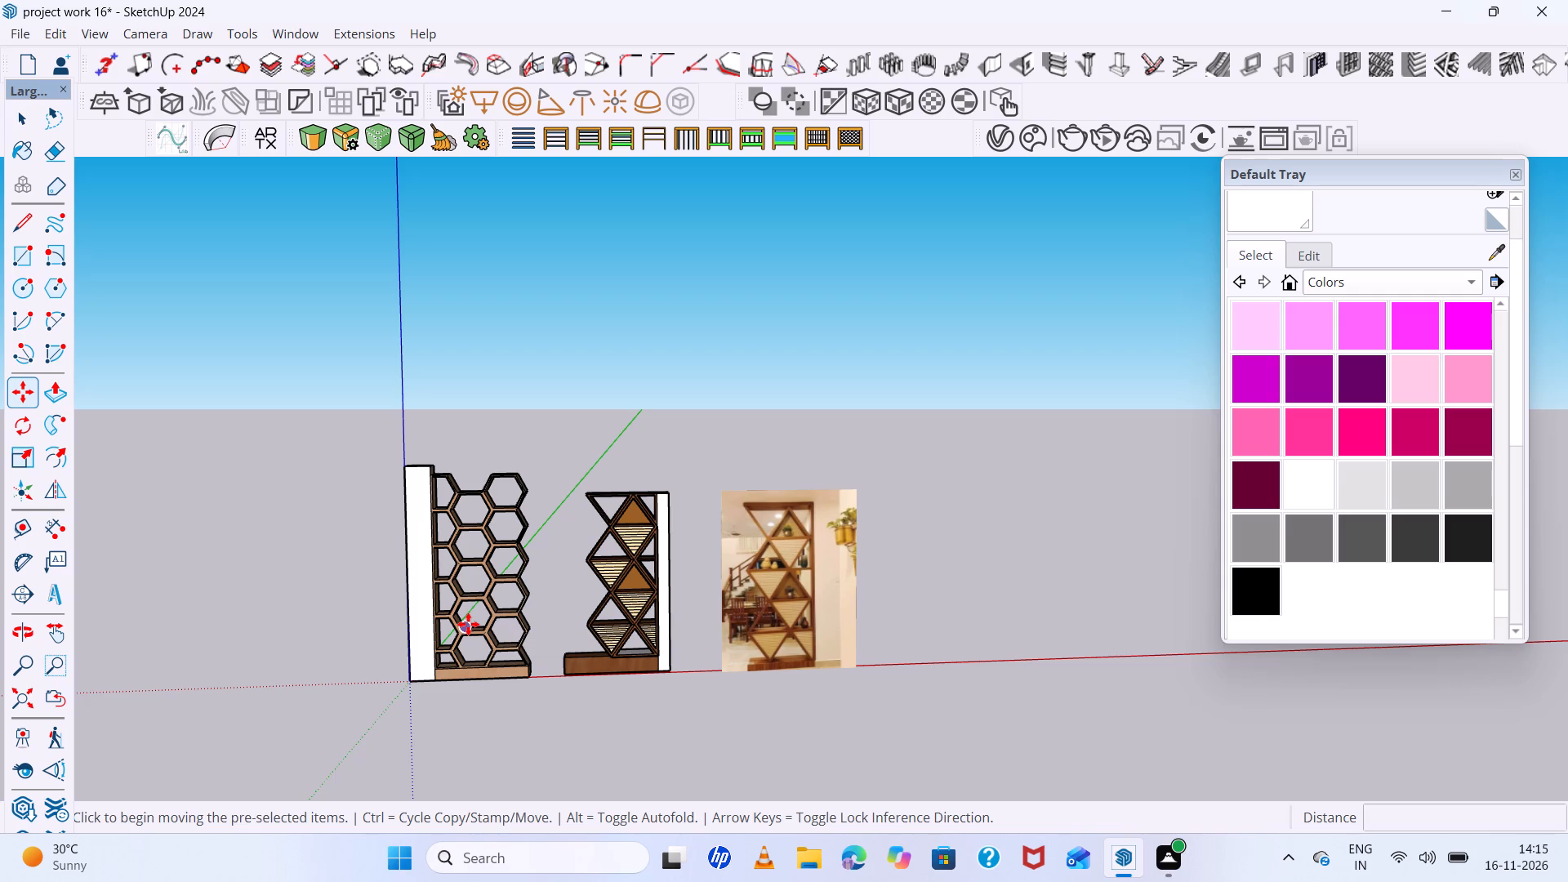
scroll(467, 624, down, 5)
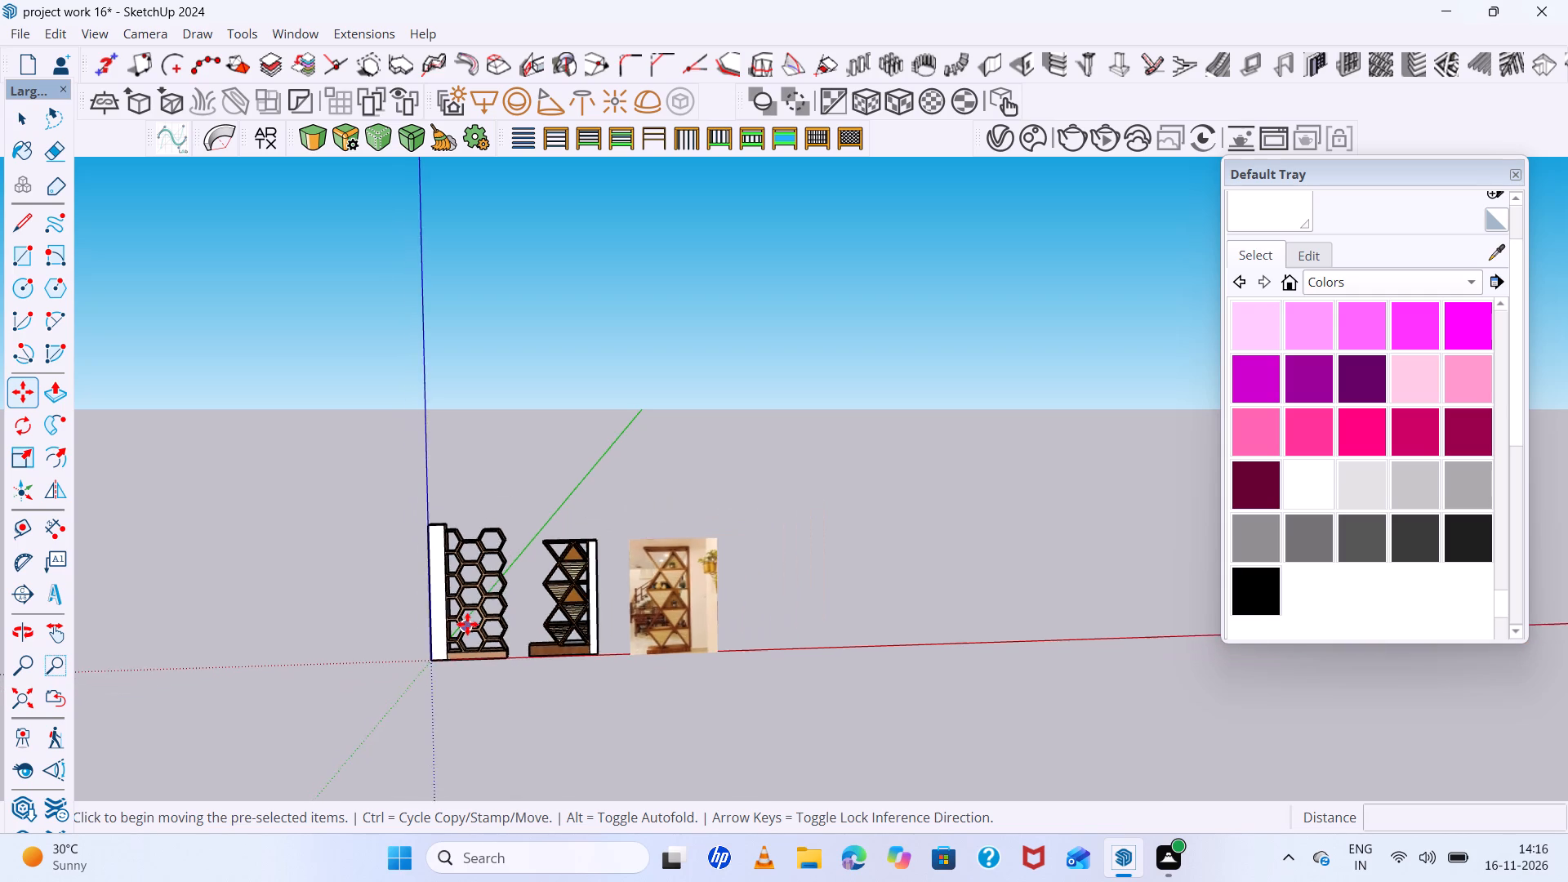
scroll(467, 625, up, 5)
scroll(414, 576, up, 5)
scroll(550, 677, down, 4)
middle_drag(550, 675, 814, 715)
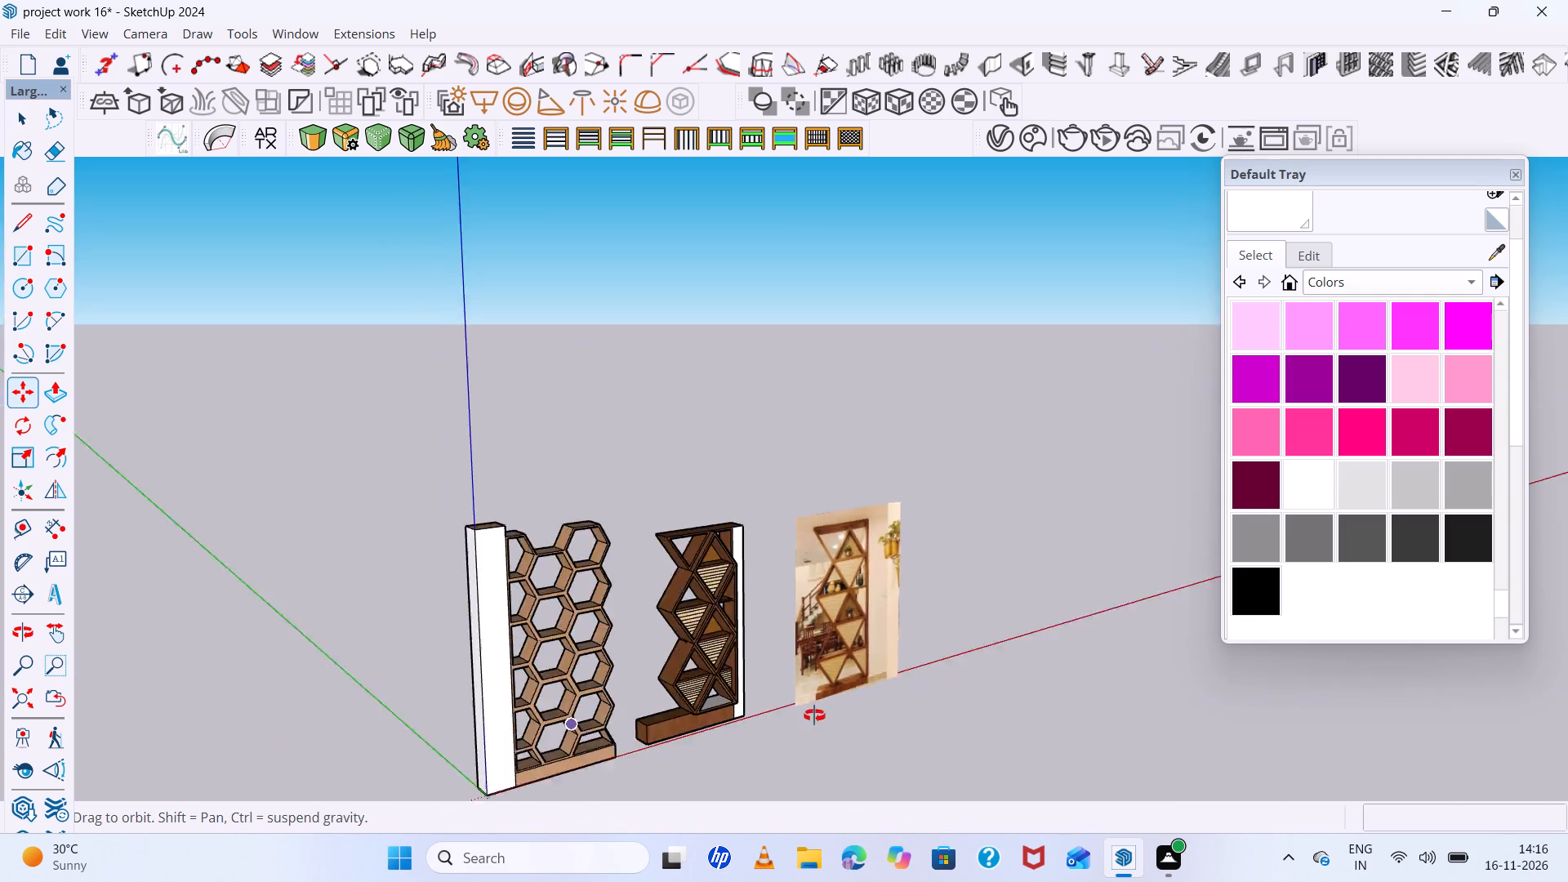
middle_drag(814, 715, 1182, 662)
scroll(849, 751, up, 5)
middle_drag(719, 675, 1049, 632)
scroll(719, 675, down, 1)
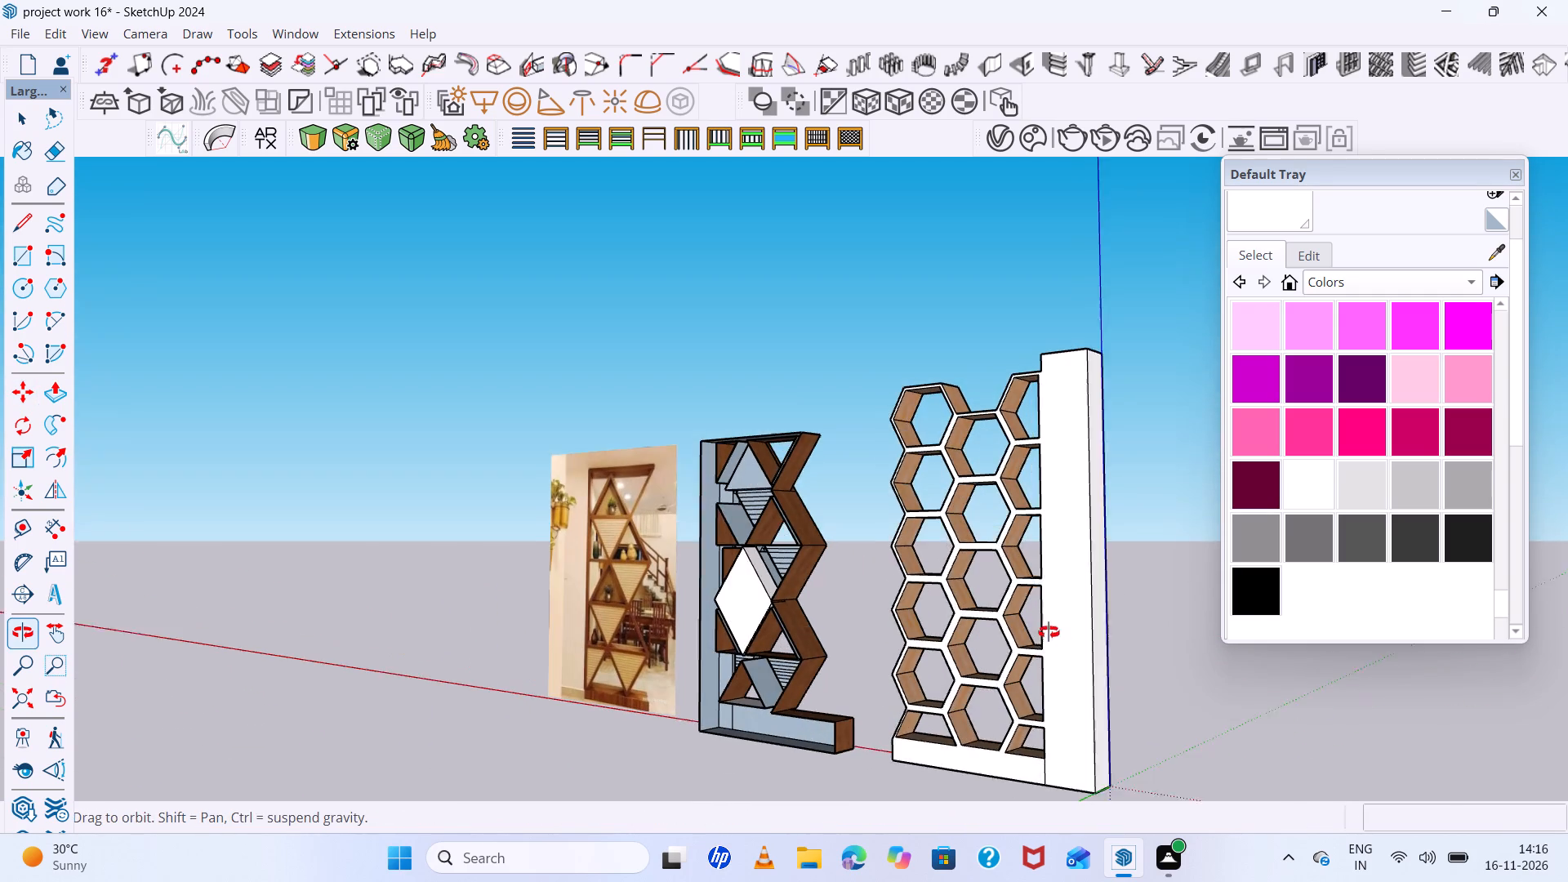
middle_drag(1049, 632, 1049, 632)
scroll(927, 671, up, 1)
scroll(693, 679, down, 9)
middle_drag(749, 711, 59, 568)
scroll(987, 688, up, 3)
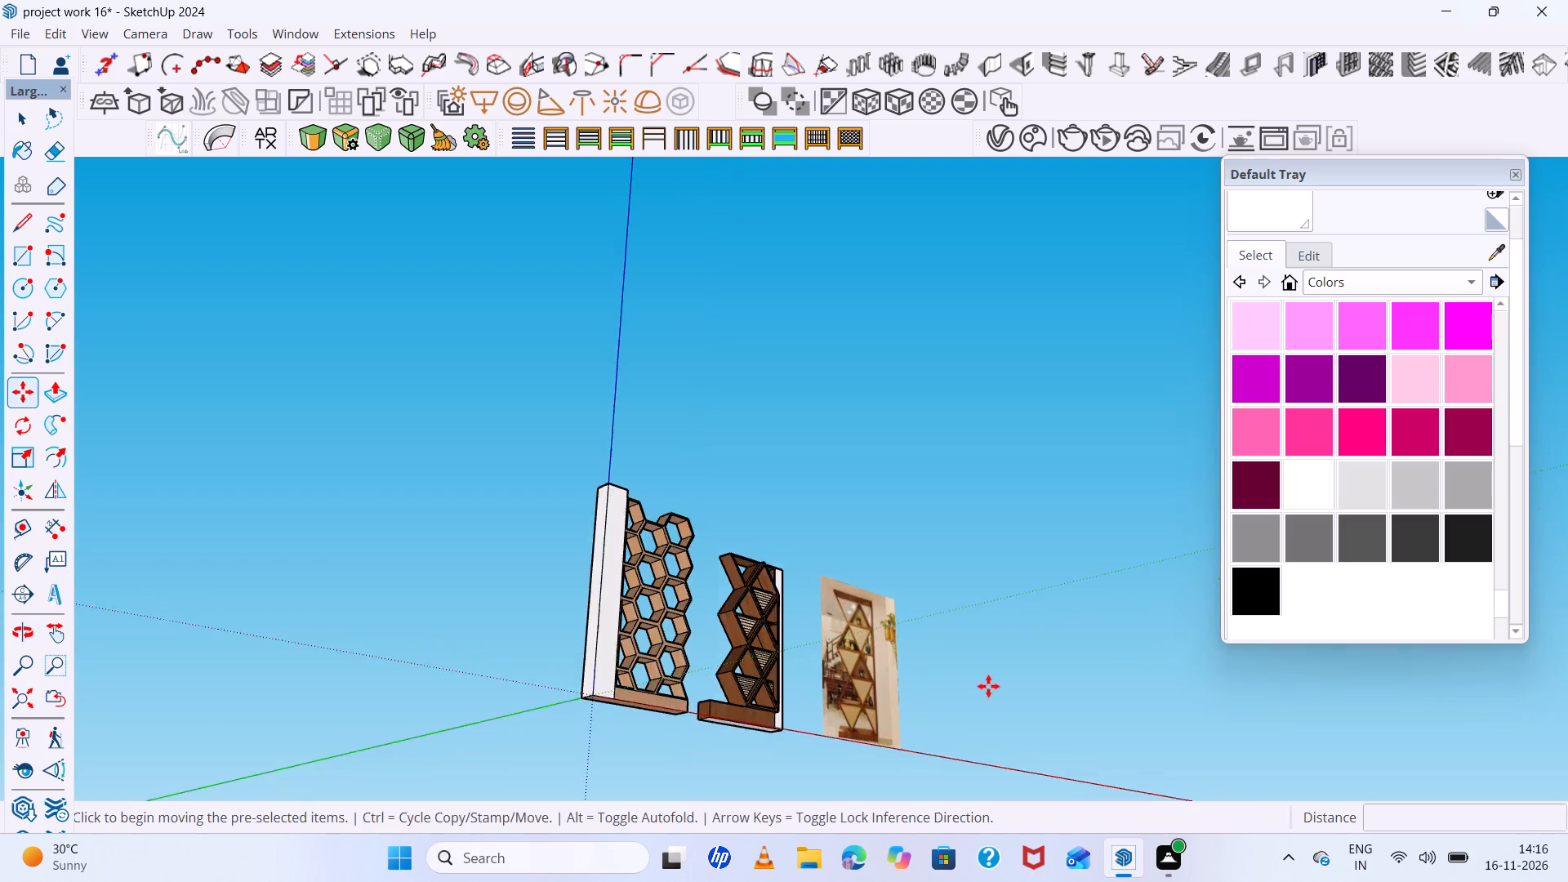
scroll(988, 686, up, 2)
middle_drag(787, 651, 433, 849)
scroll(775, 692, down, 7)
scroll(709, 687, up, 14)
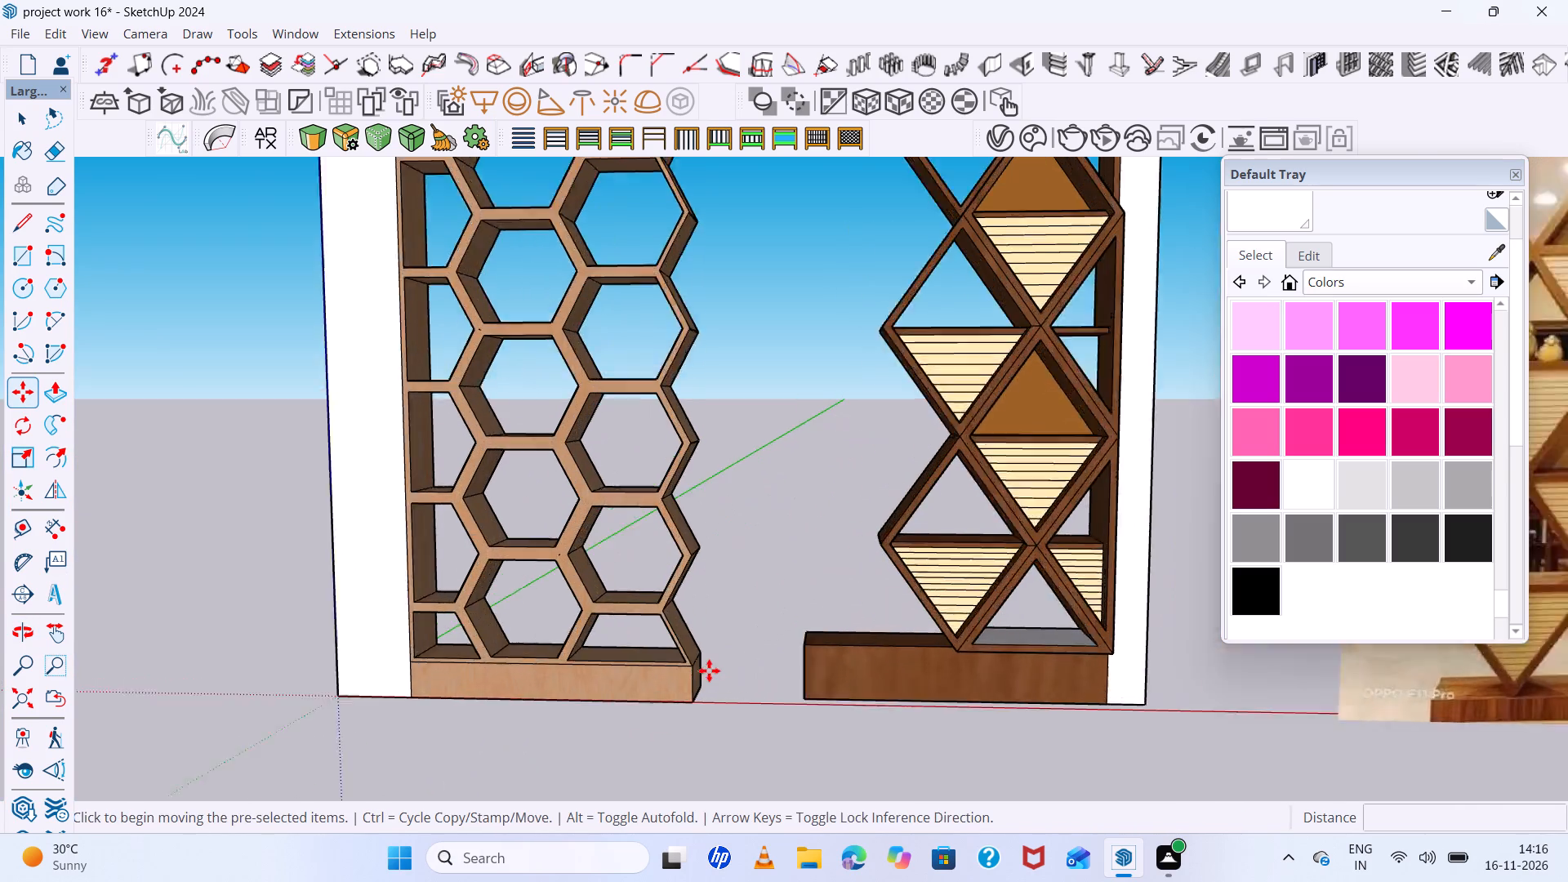
Sample the diamond-lattice frame's dark wood material and paint it onto the grey base surface inside the lowest triangle.
scroll(709, 670, up, 2)
key(space)
click(773, 688)
scroll(691, 658, down, 12)
middle_drag(687, 660, 712, 553)
scroll(665, 625, up, 3)
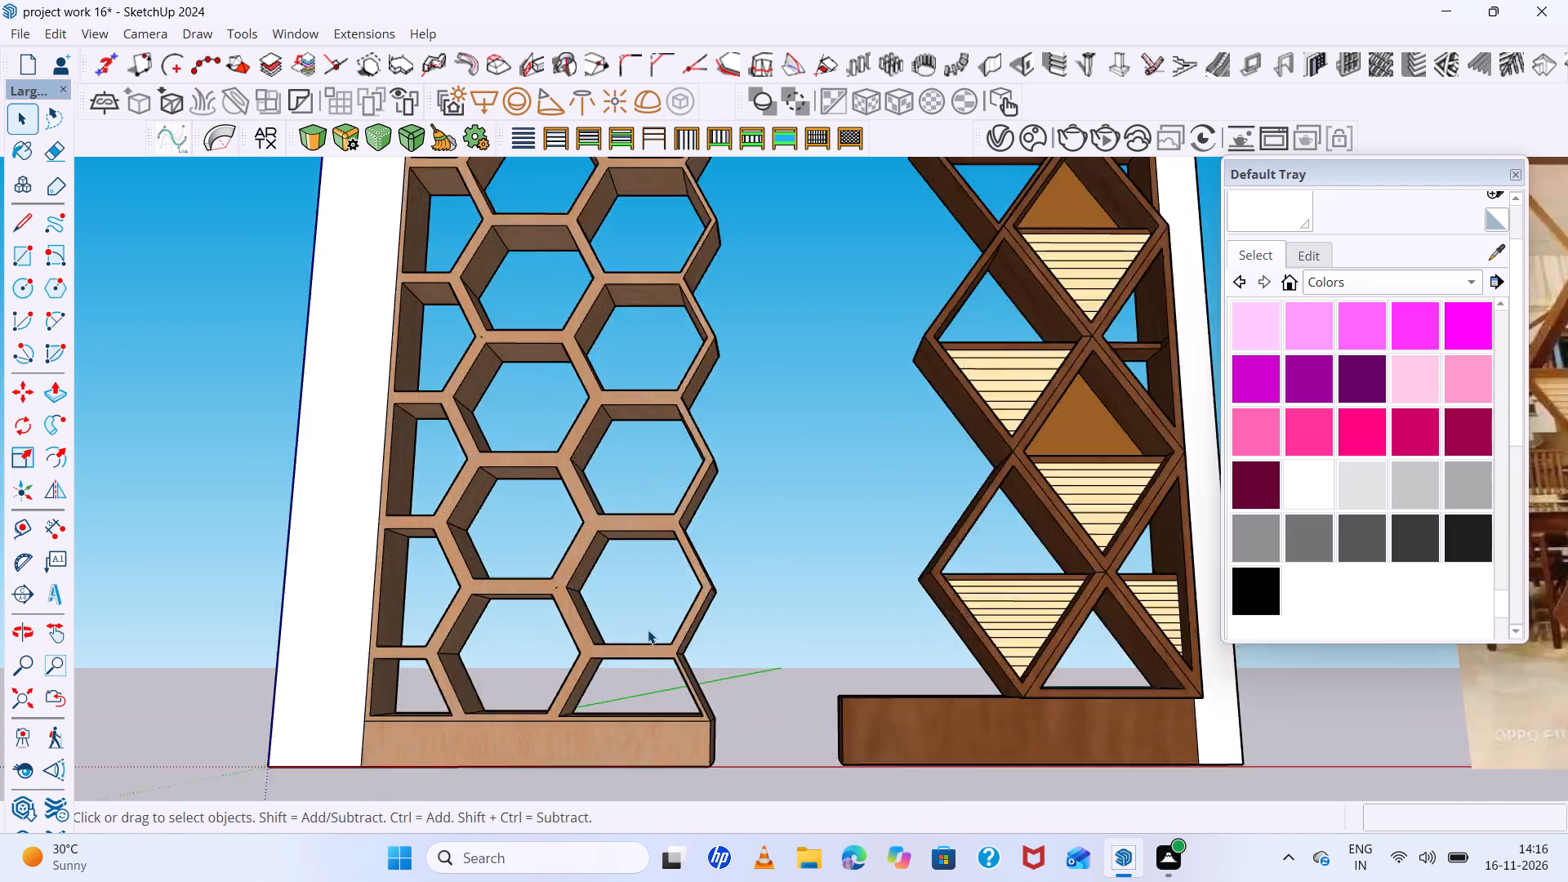
scroll(648, 630, up, 8)
scroll(537, 657, down, 12)
middle_drag(631, 669, 612, 795)
scroll(727, 639, up, 5)
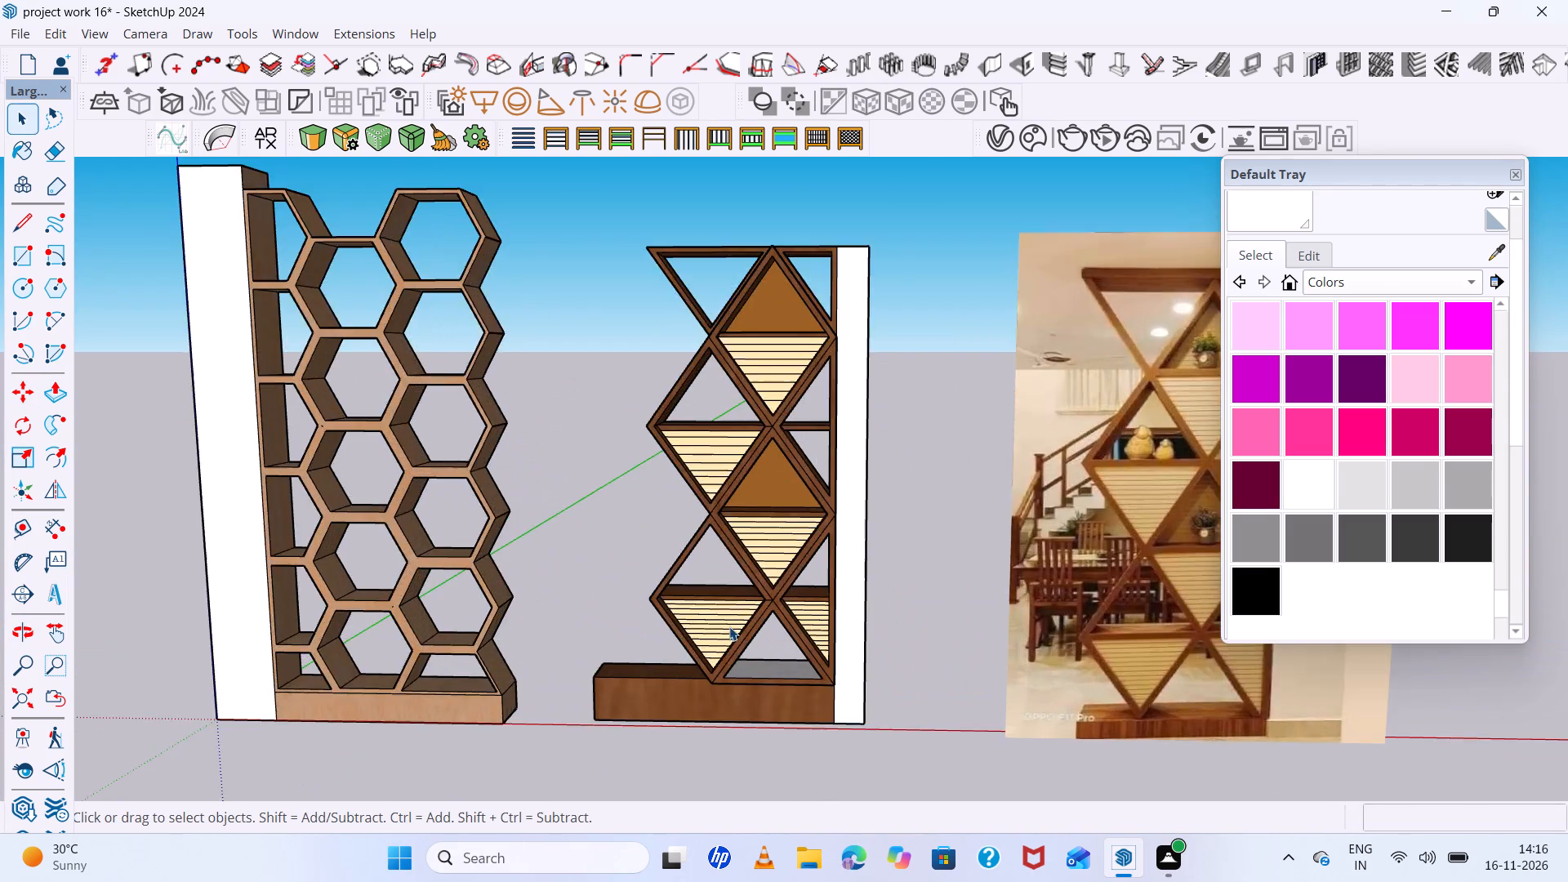
scroll(729, 626, up, 11)
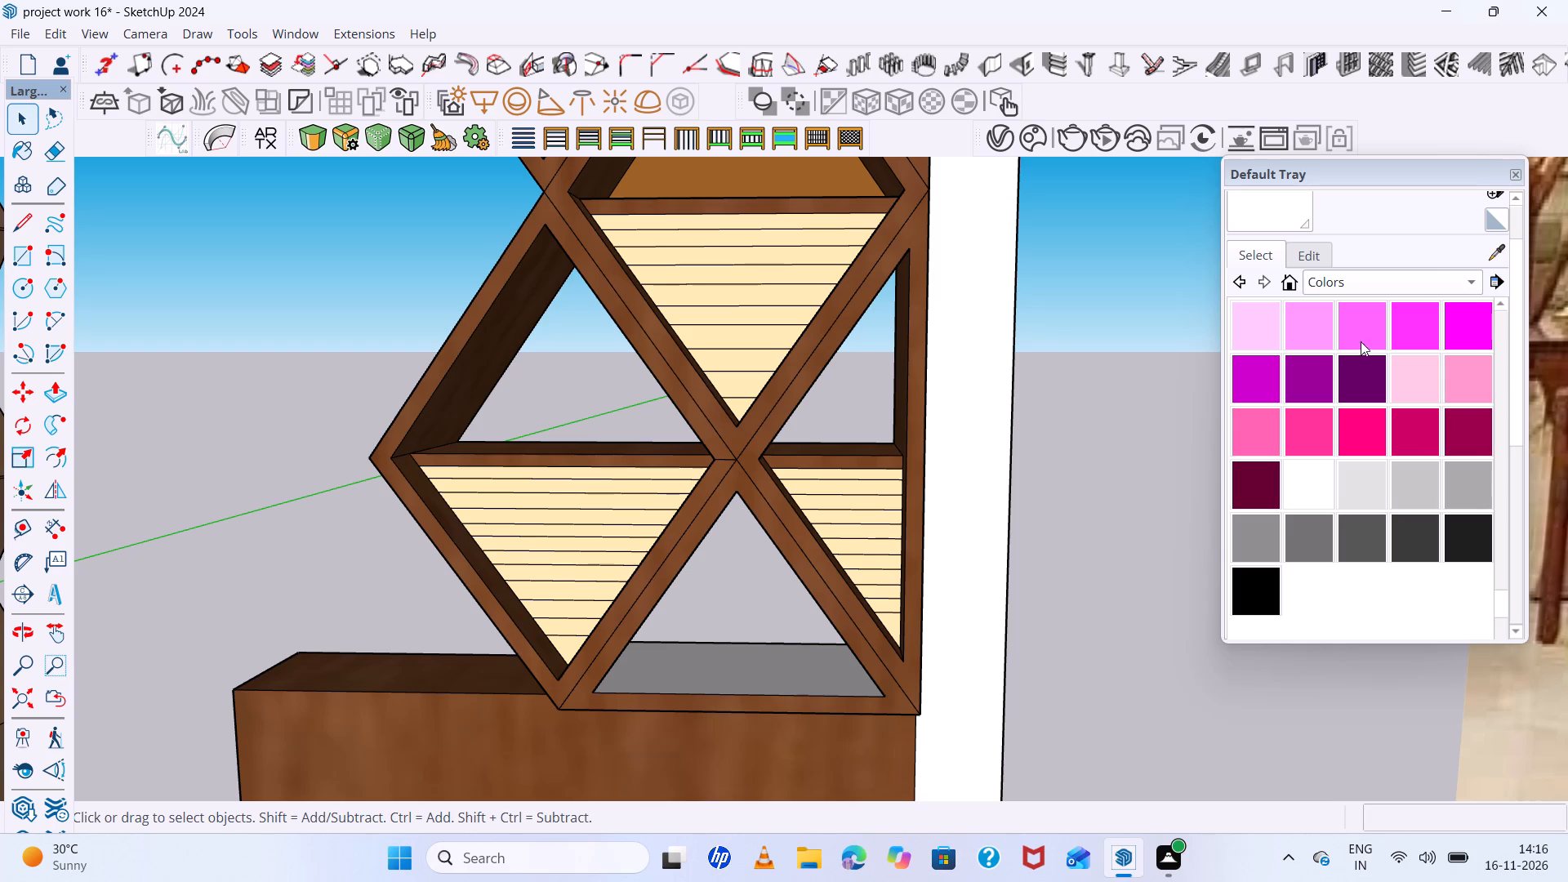
click(1399, 283)
click(1347, 497)
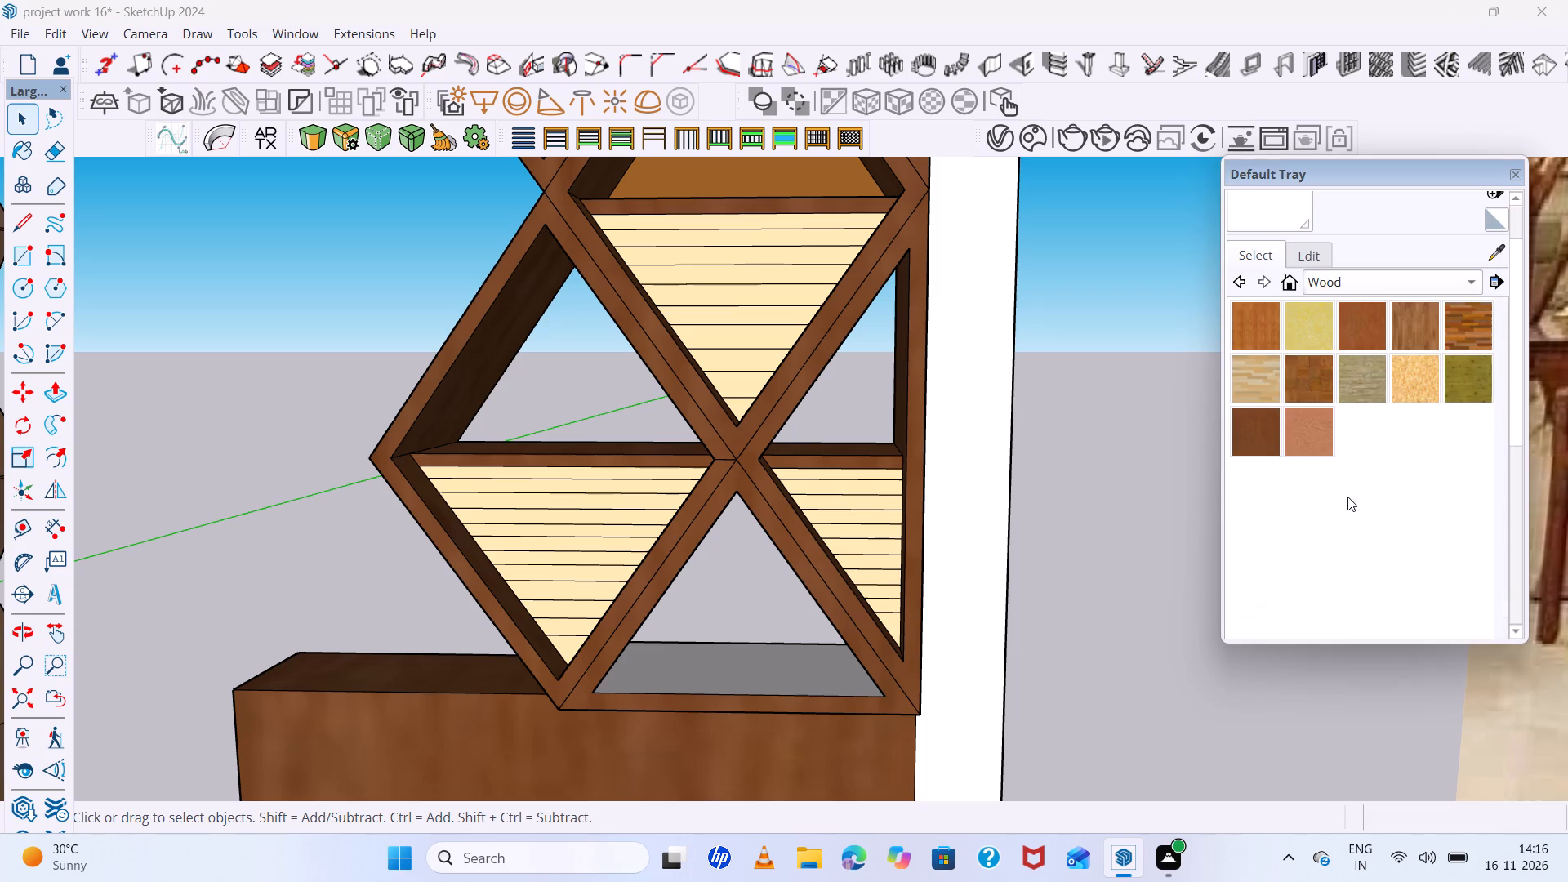
click(1251, 434)
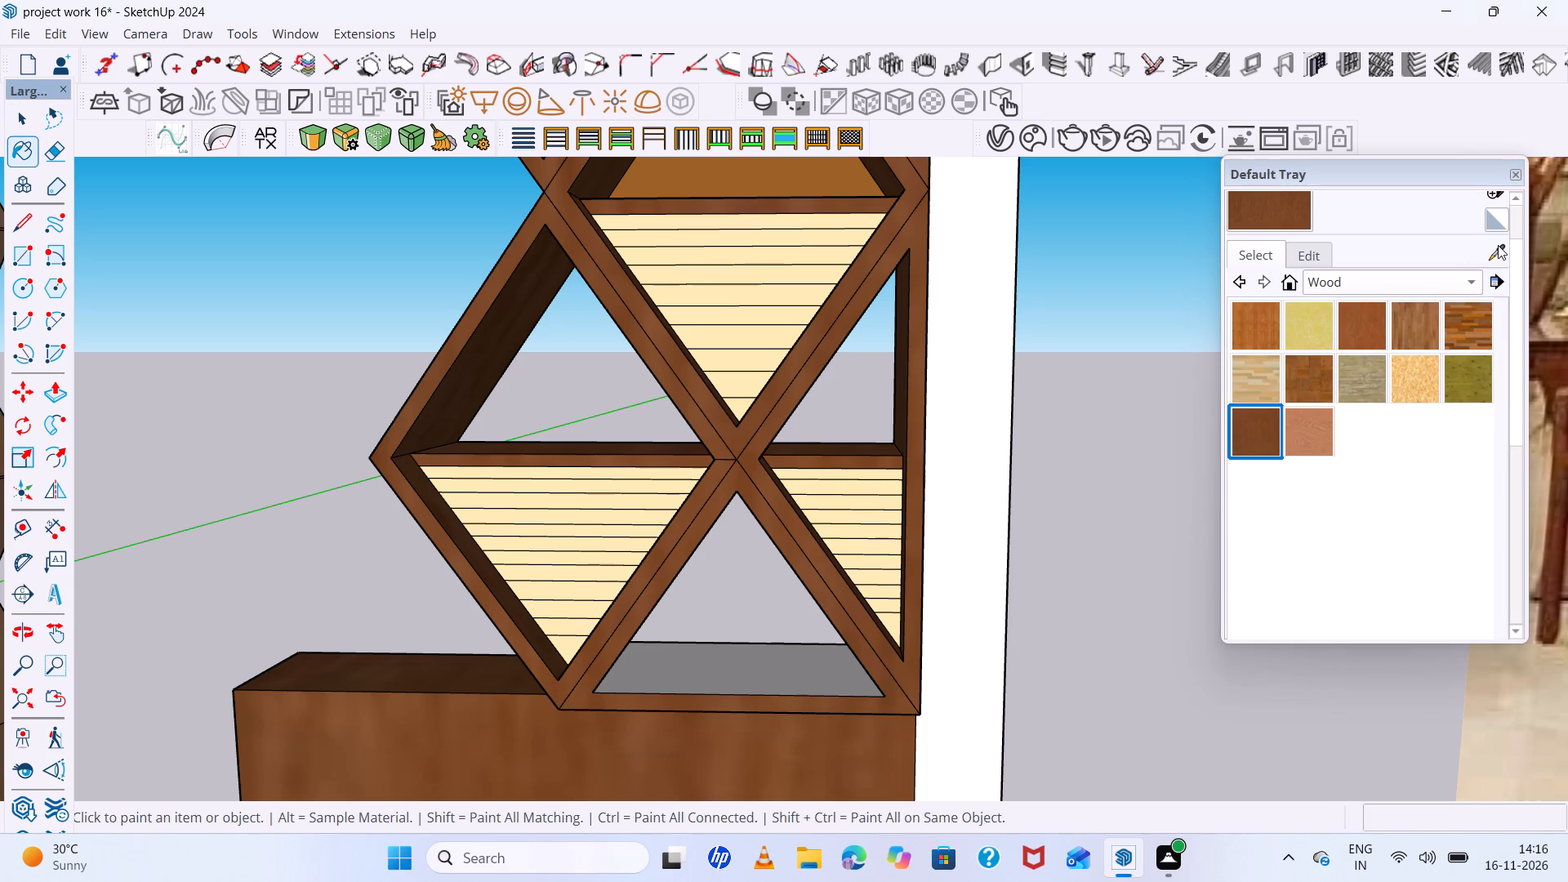
click(1498, 245)
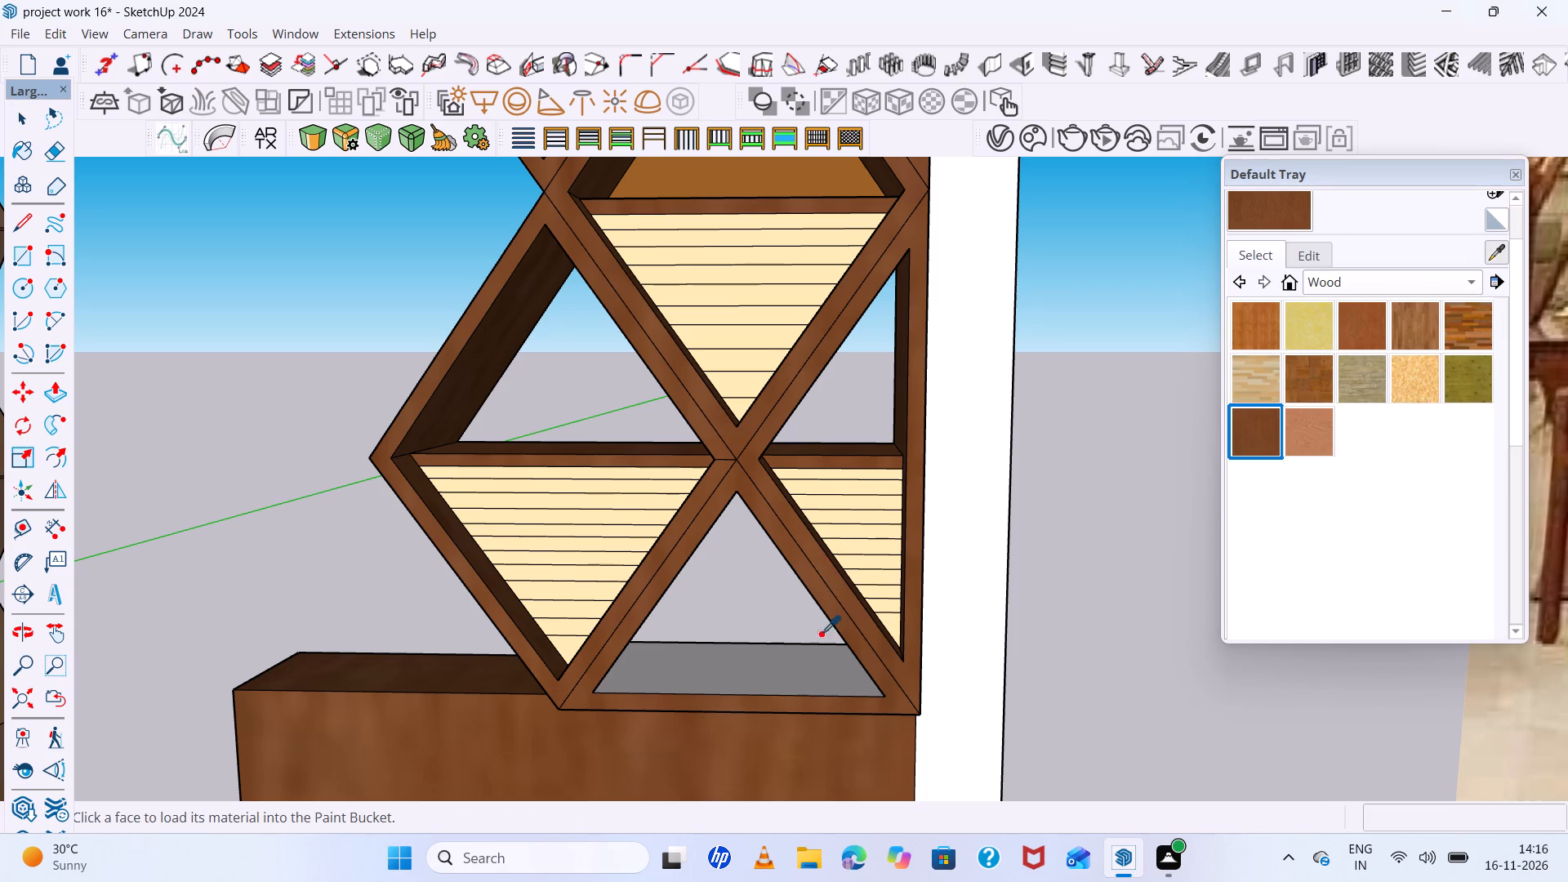
click(790, 721)
click(782, 686)
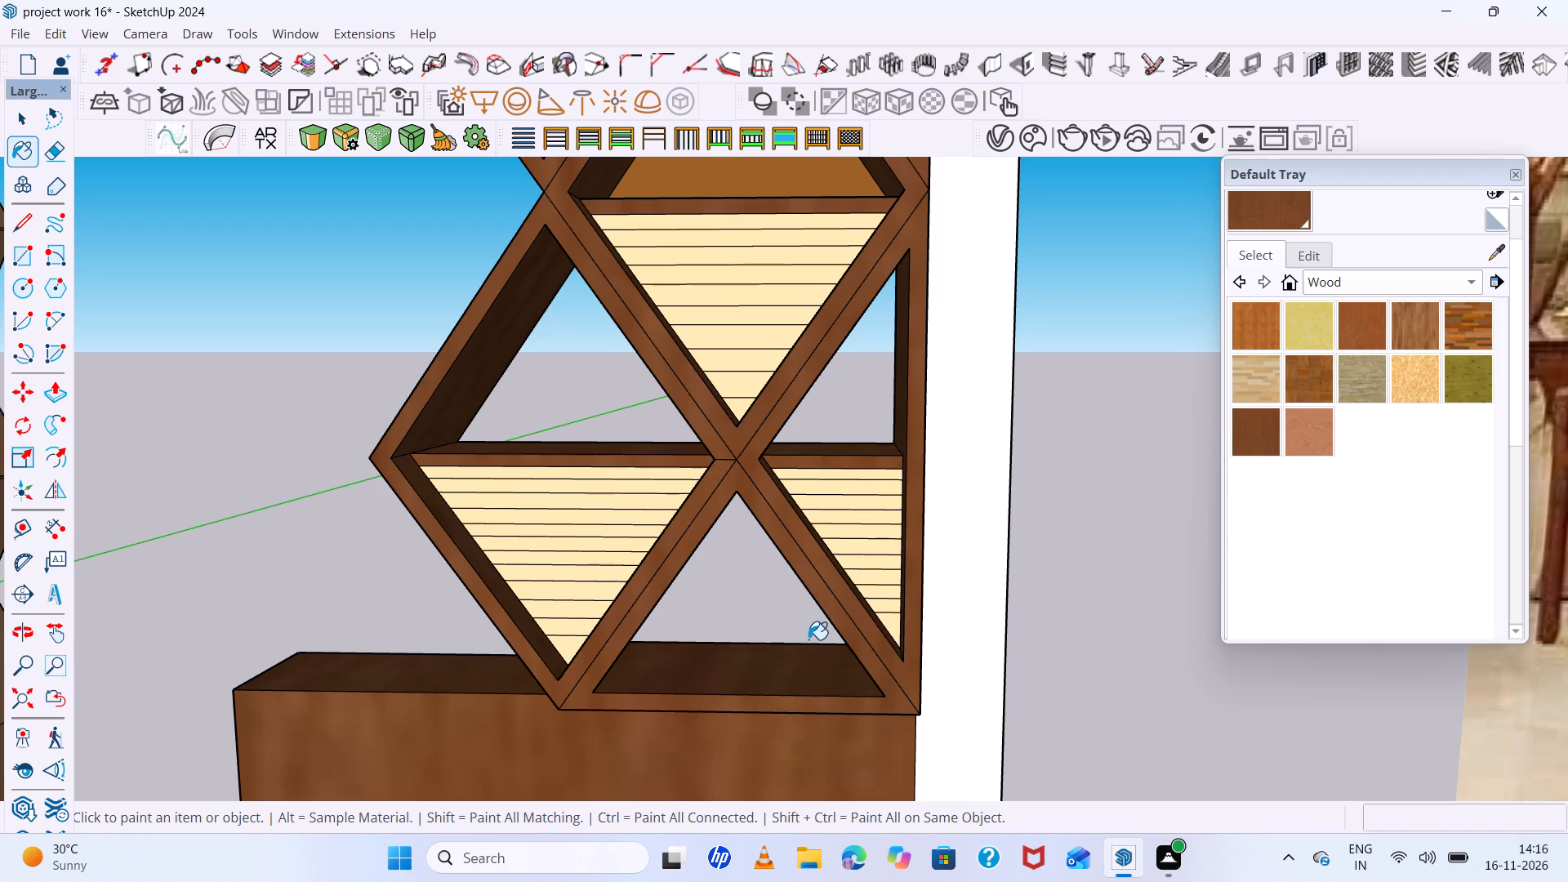
Inspect the diamond-lattice partition's painted base and compare both partitions from the front and at an angle.
scroll(808, 639, down, 2)
scroll(808, 639, up, 2)
scroll(808, 639, down, 4)
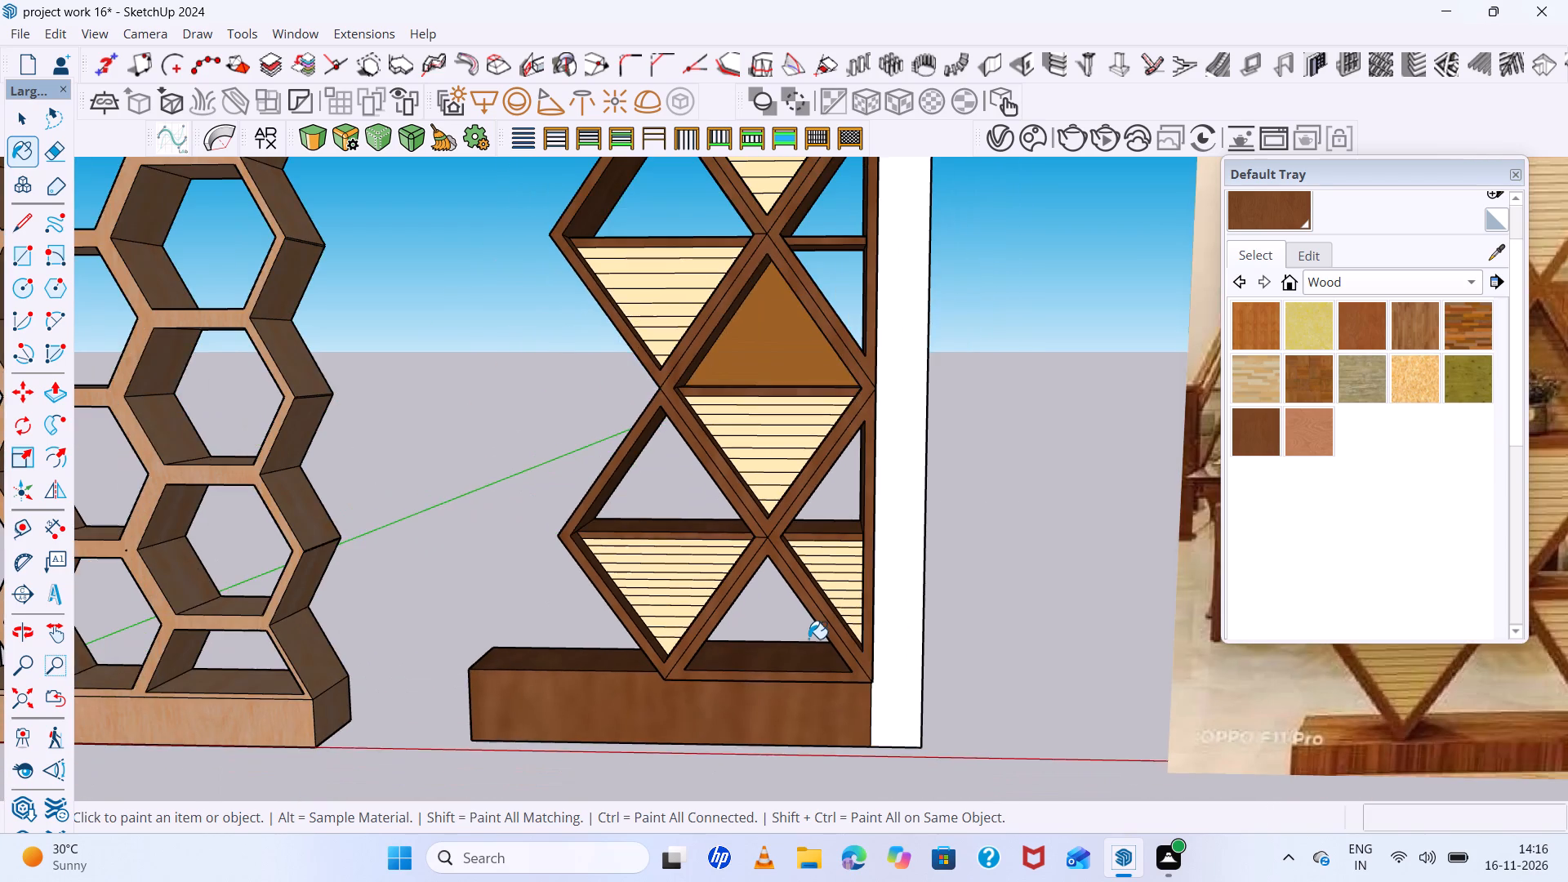
middle_drag(808, 639, 837, 621)
scroll(838, 620, up, 2)
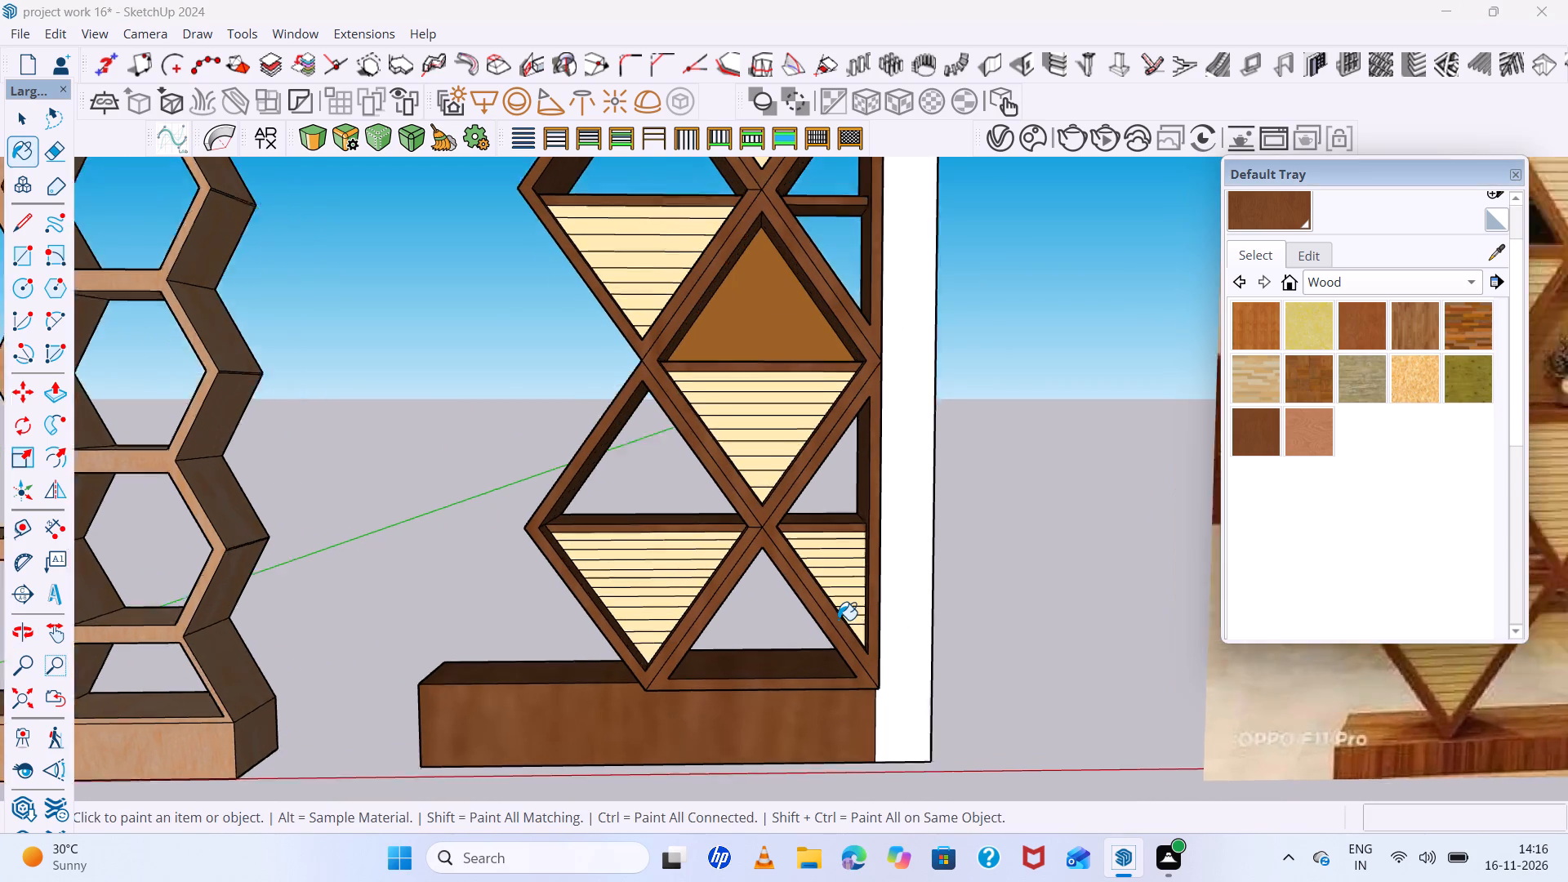
scroll(838, 620, up, 3)
scroll(838, 620, down, 3)
middle_drag(838, 619, 851, 582)
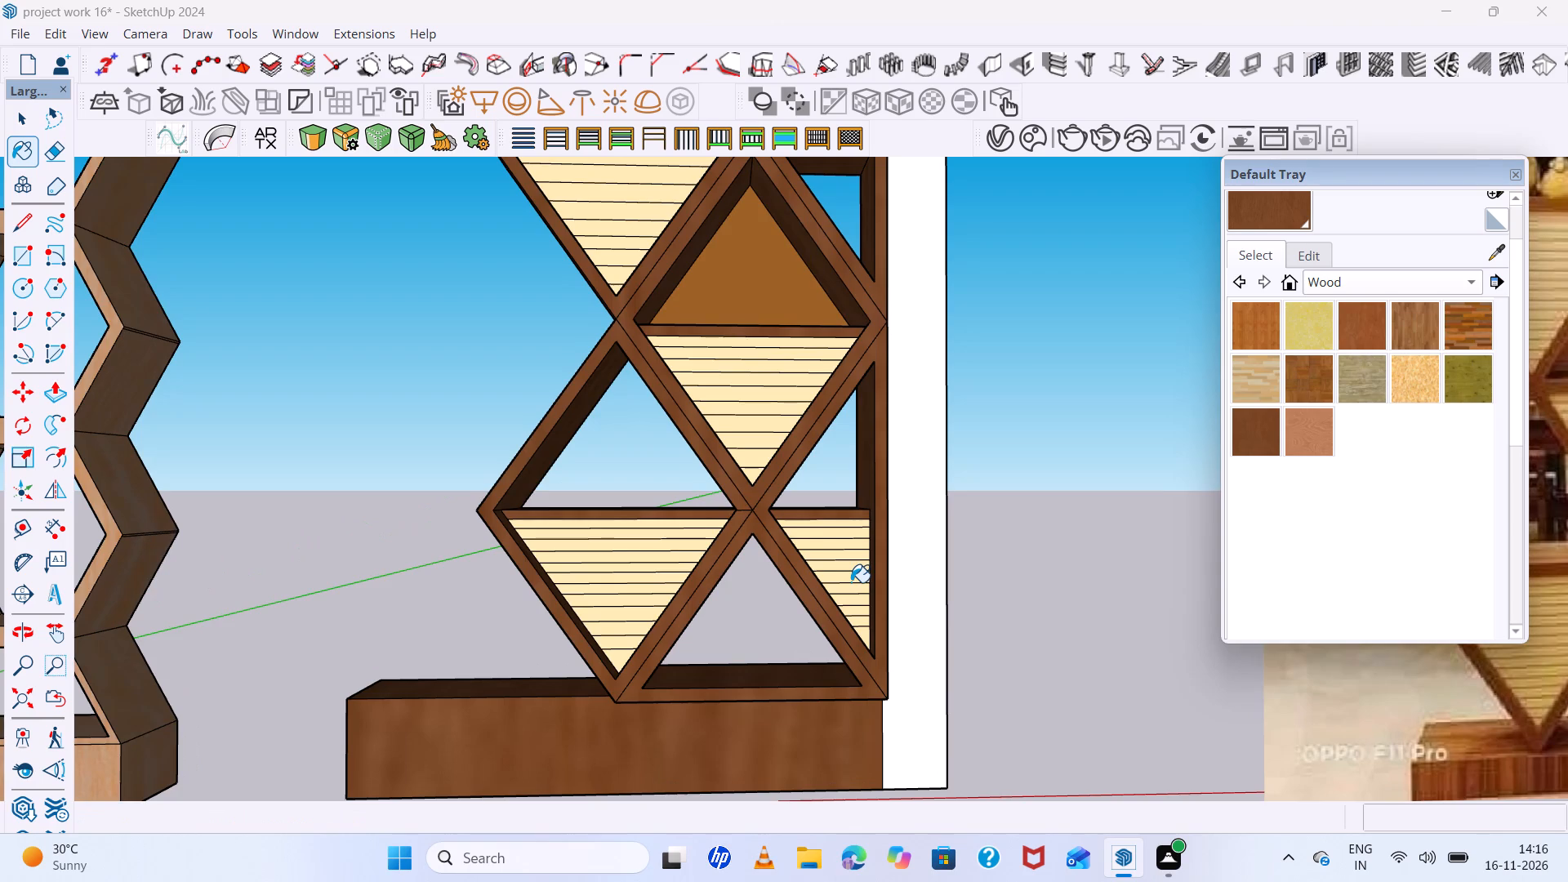
scroll(851, 582, up, 3)
scroll(851, 582, down, 5)
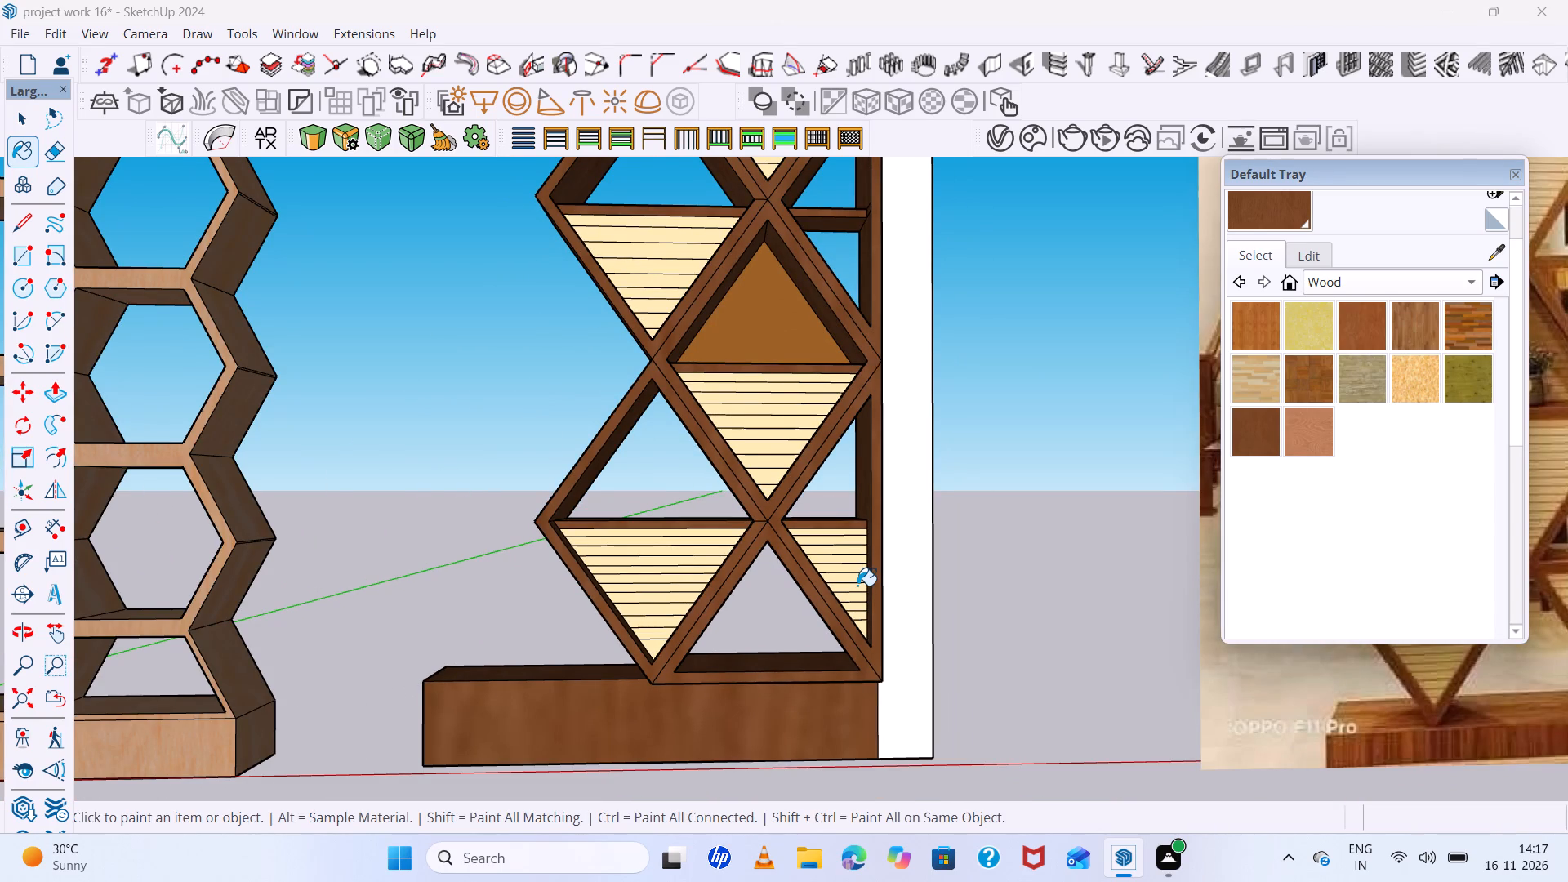
scroll(857, 586, down, 1)
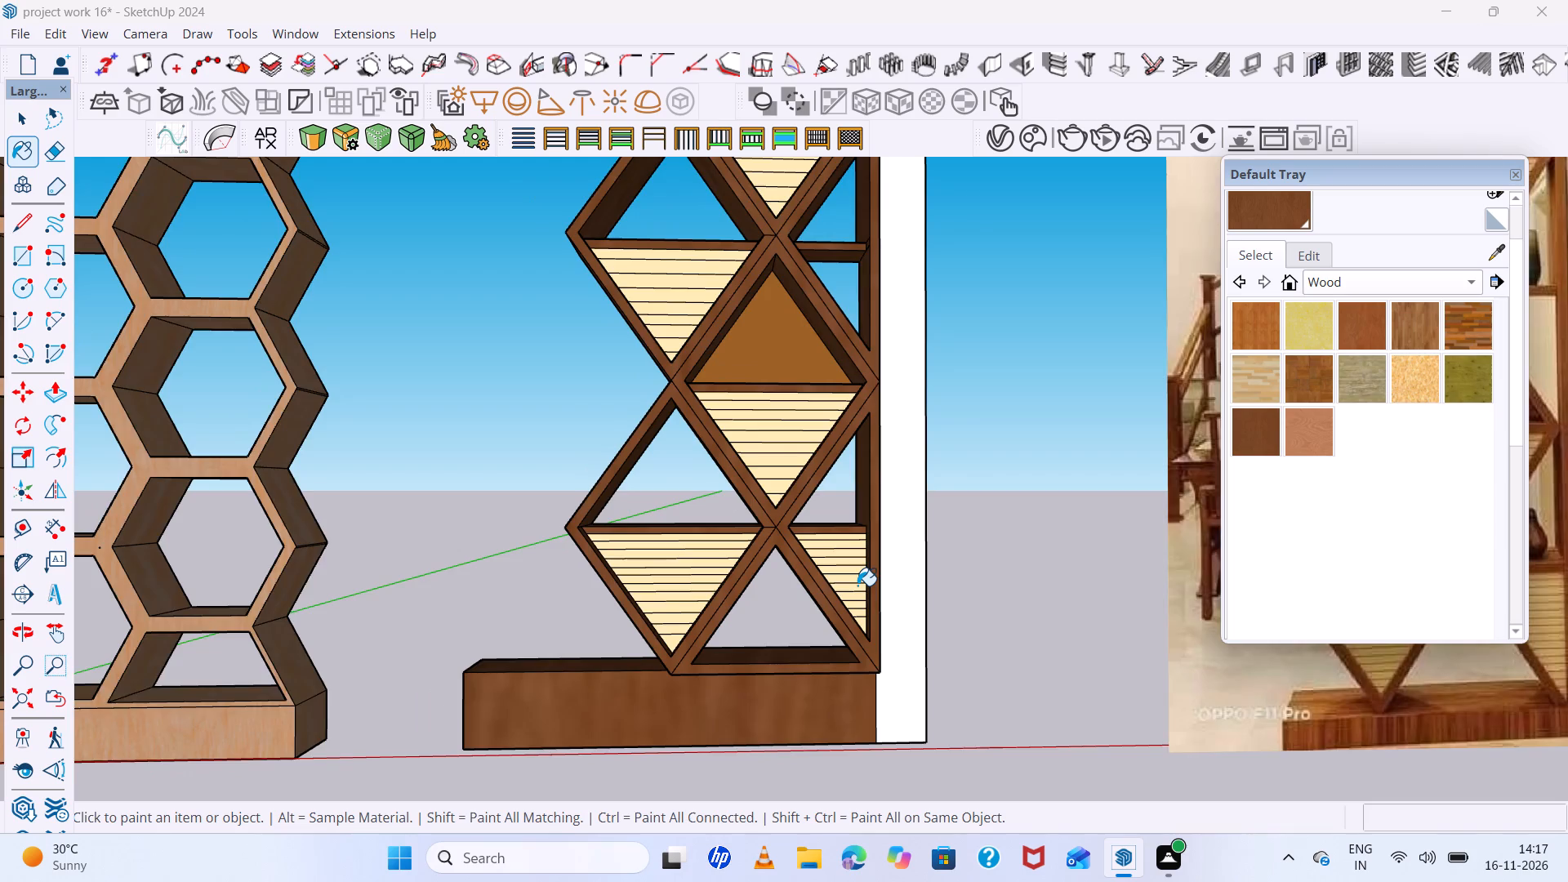
scroll(857, 586, up, 3)
scroll(857, 586, down, 5)
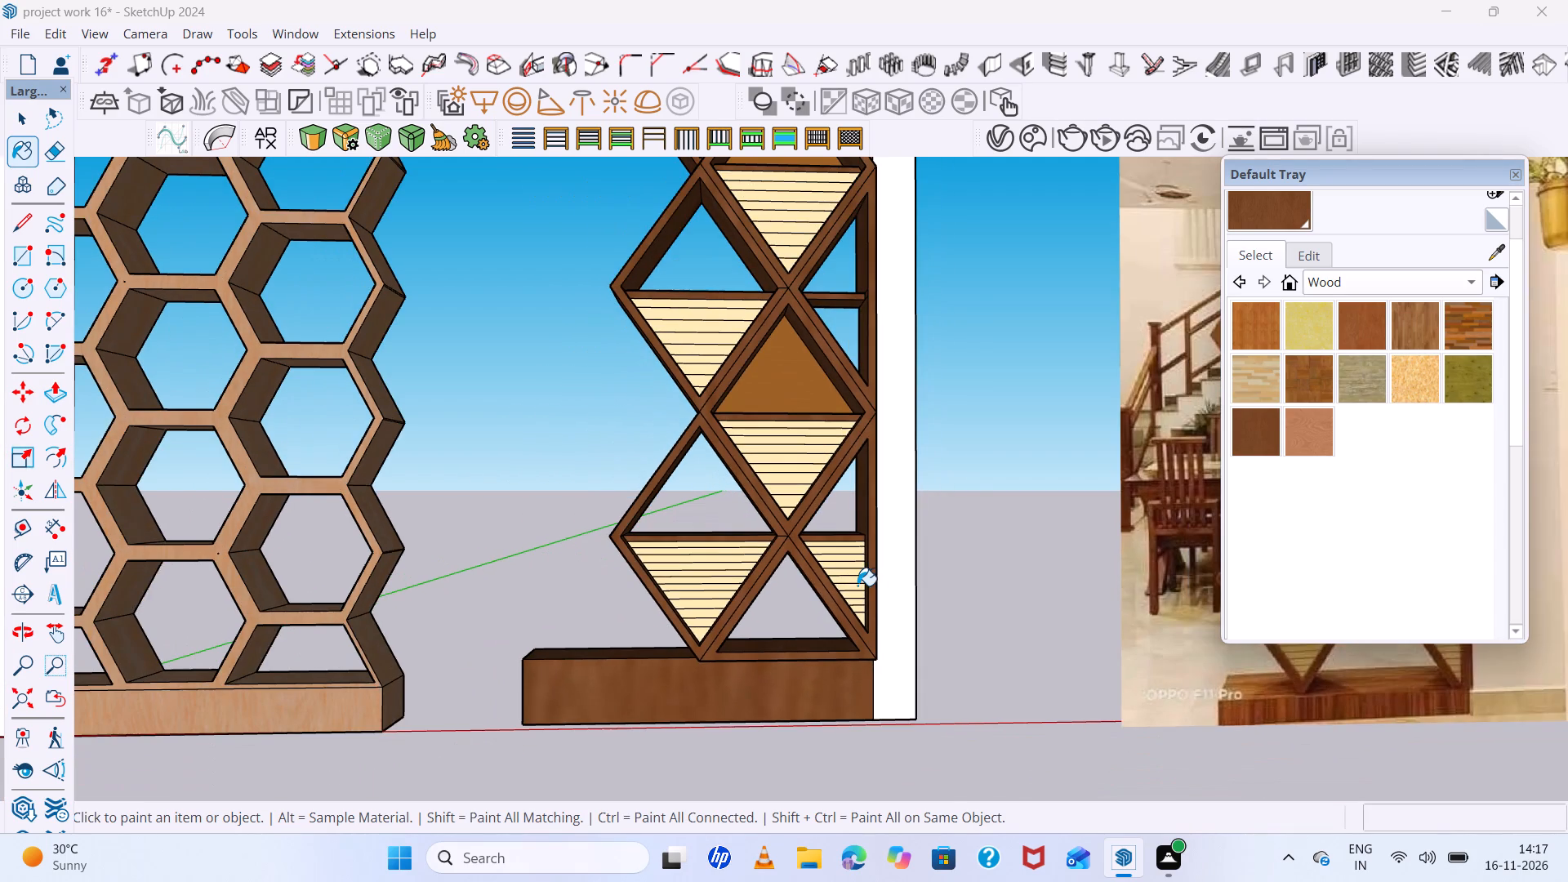
middle_drag(862, 608, 861, 559)
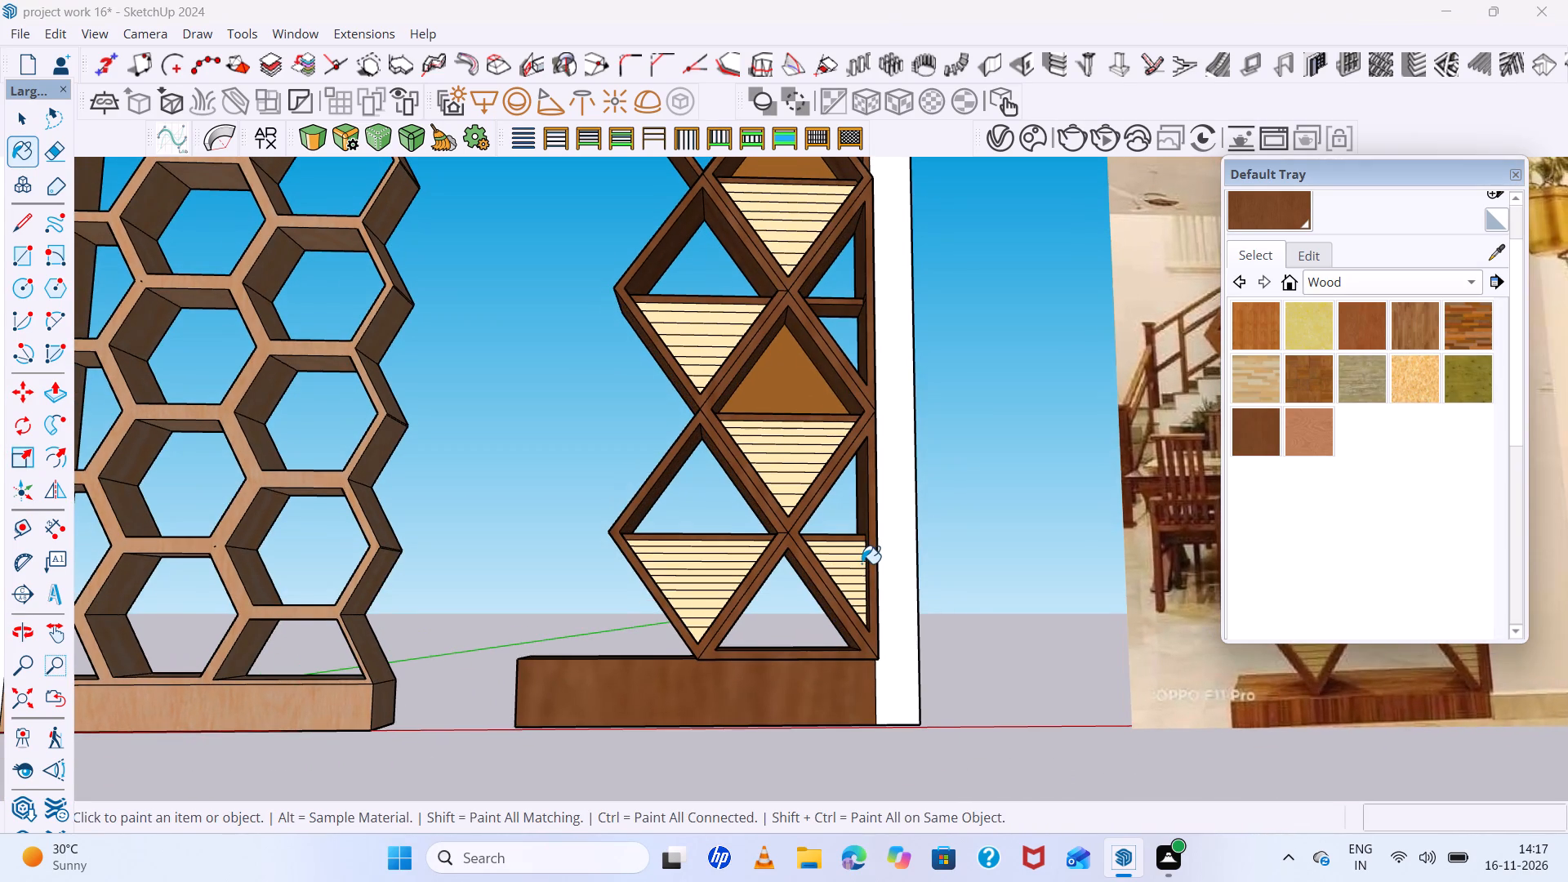
scroll(862, 563, up, 5)
scroll(862, 571, down, 18)
middle_drag(862, 582, 840, 642)
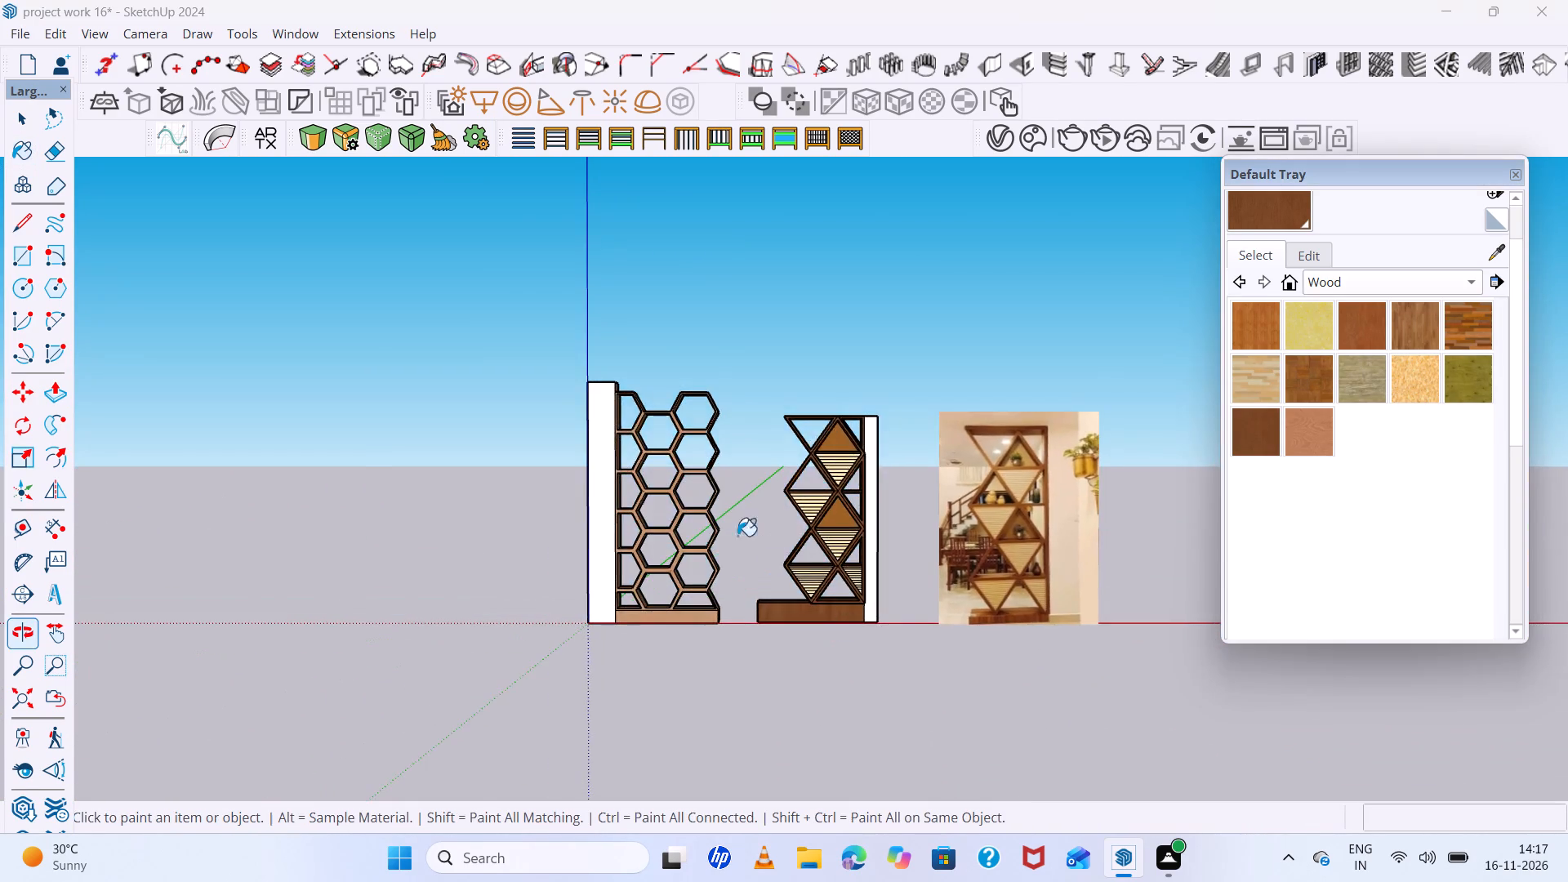
scroll(718, 515, up, 6)
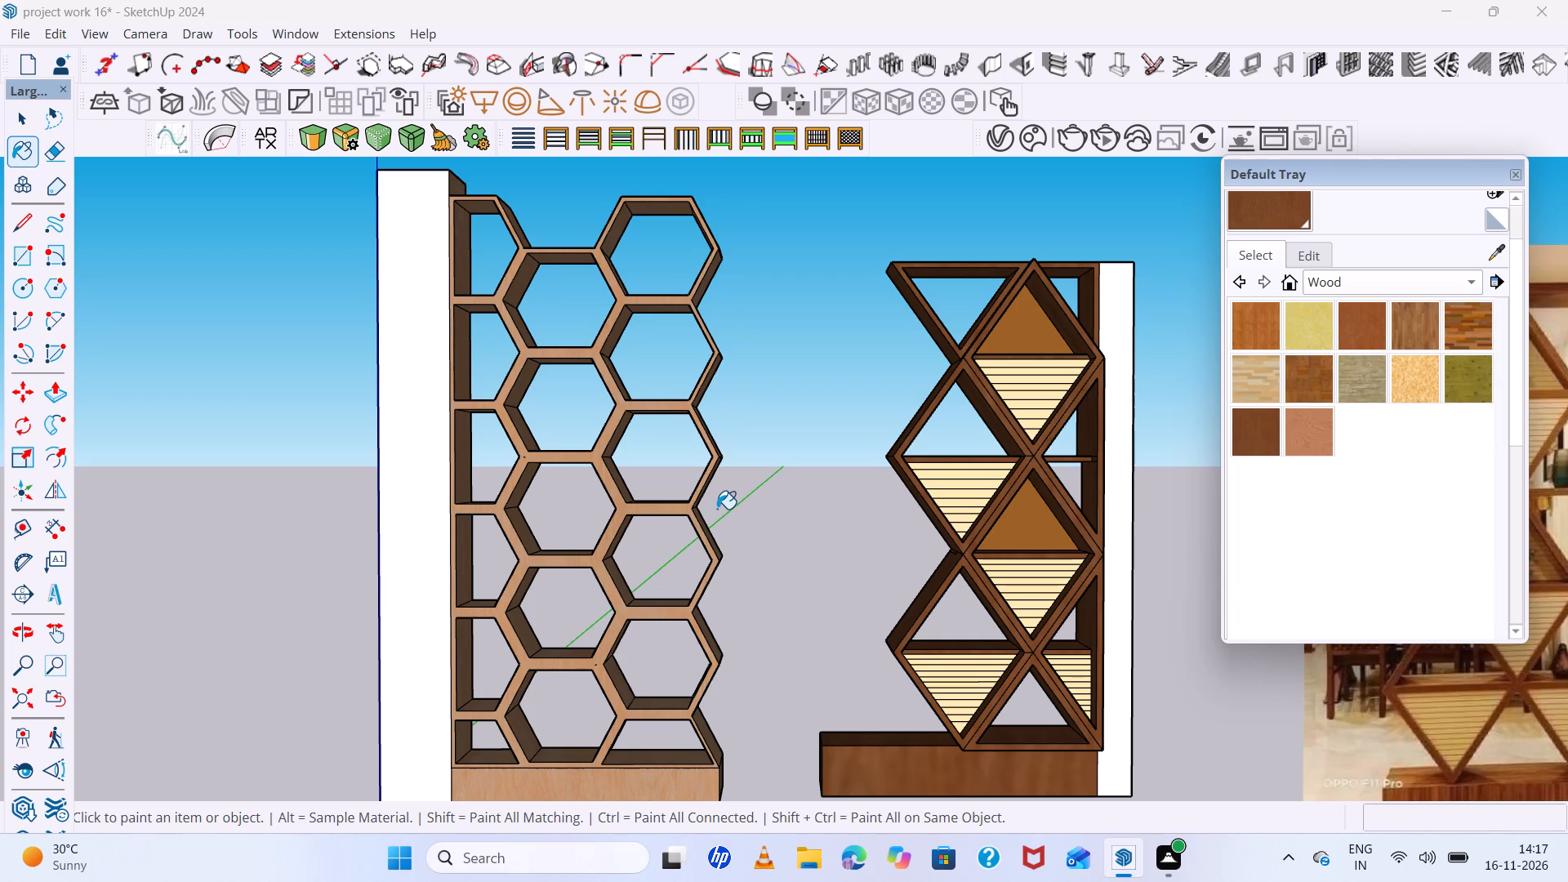
scroll(717, 509, down, 2)
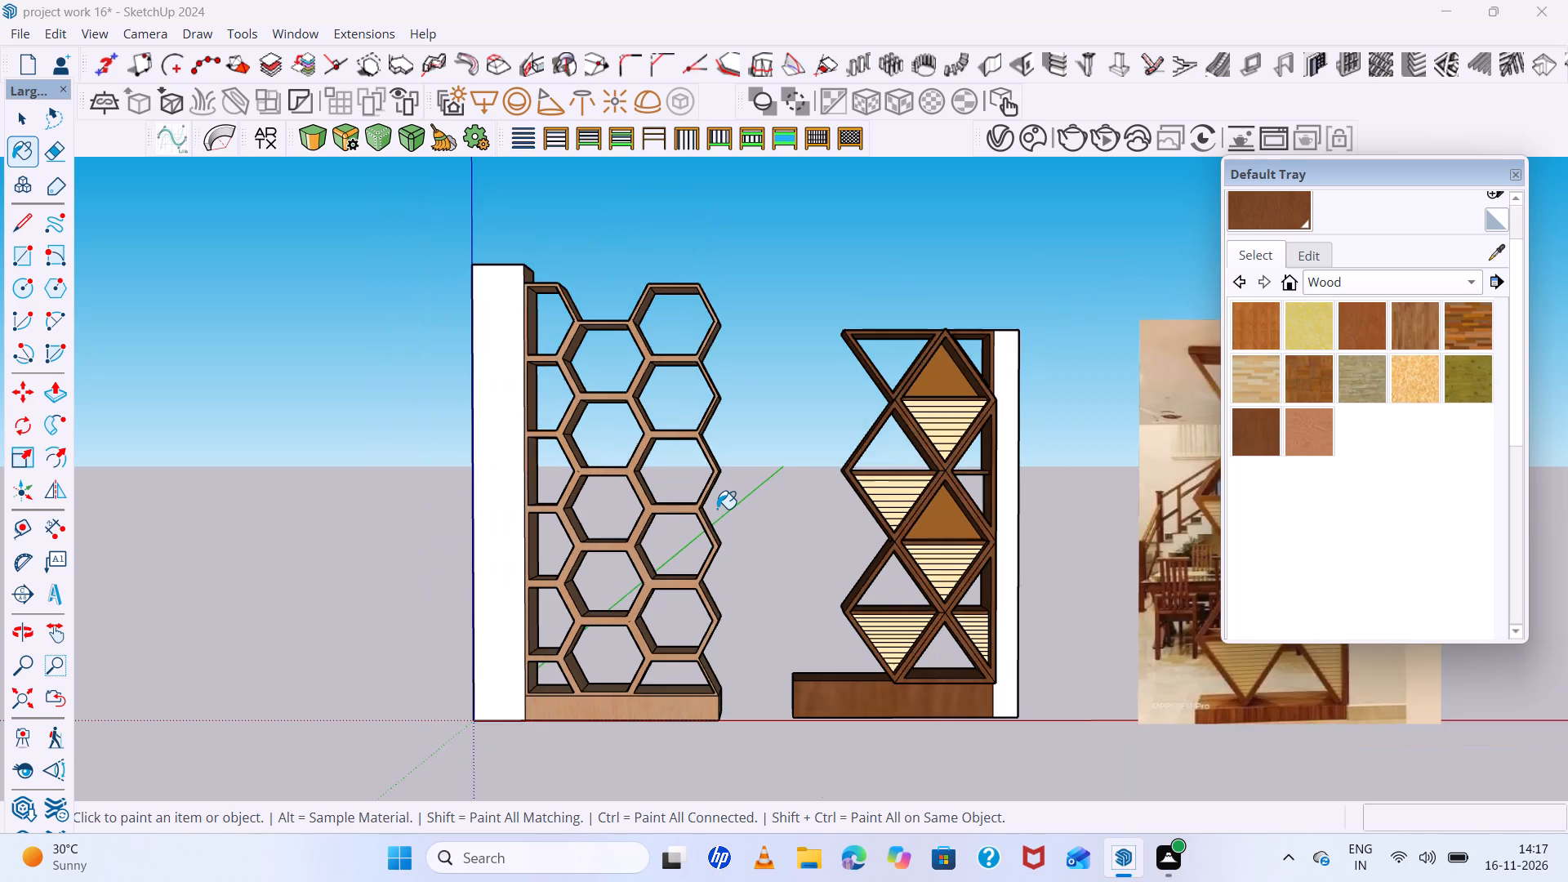
scroll(717, 509, up, 3)
scroll(717, 509, down, 3)
middle_drag(718, 509, 841, 492)
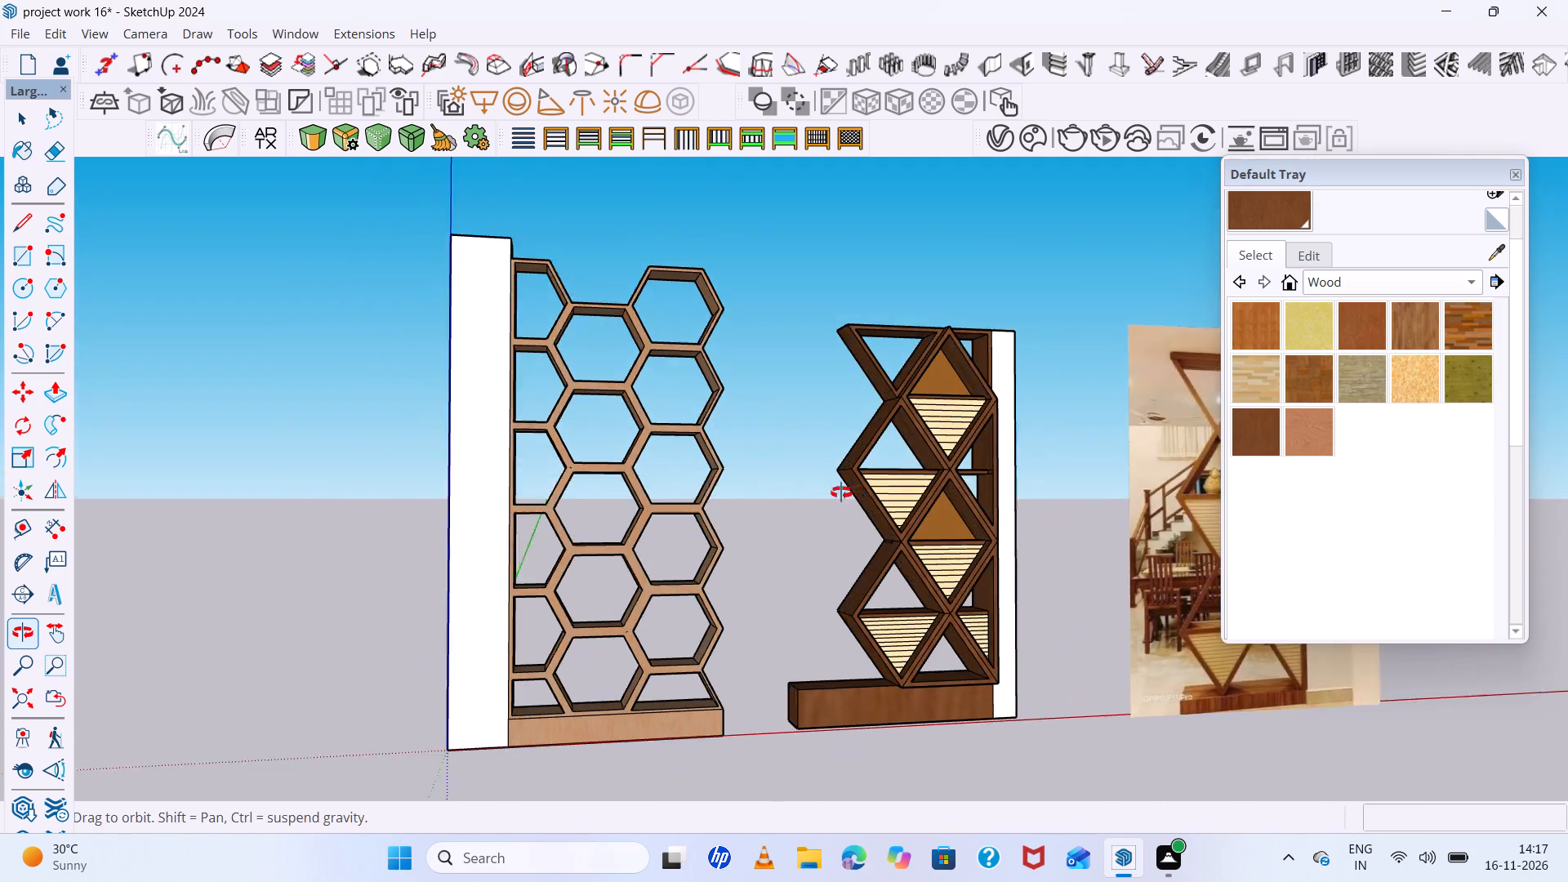
middle_drag(841, 492, 871, 488)
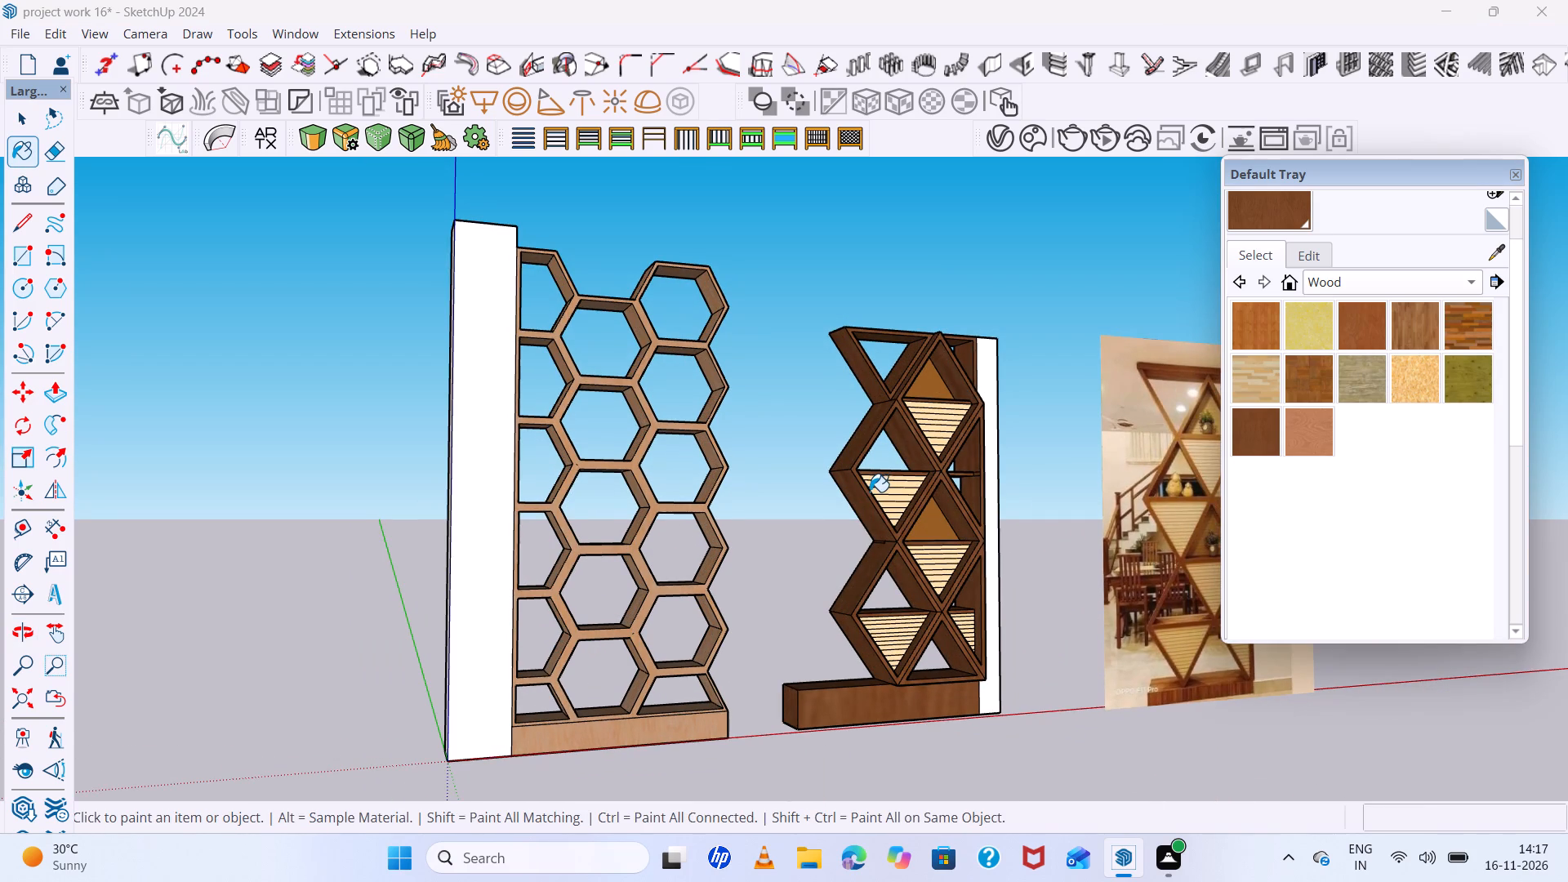
scroll(870, 492, up, 2)
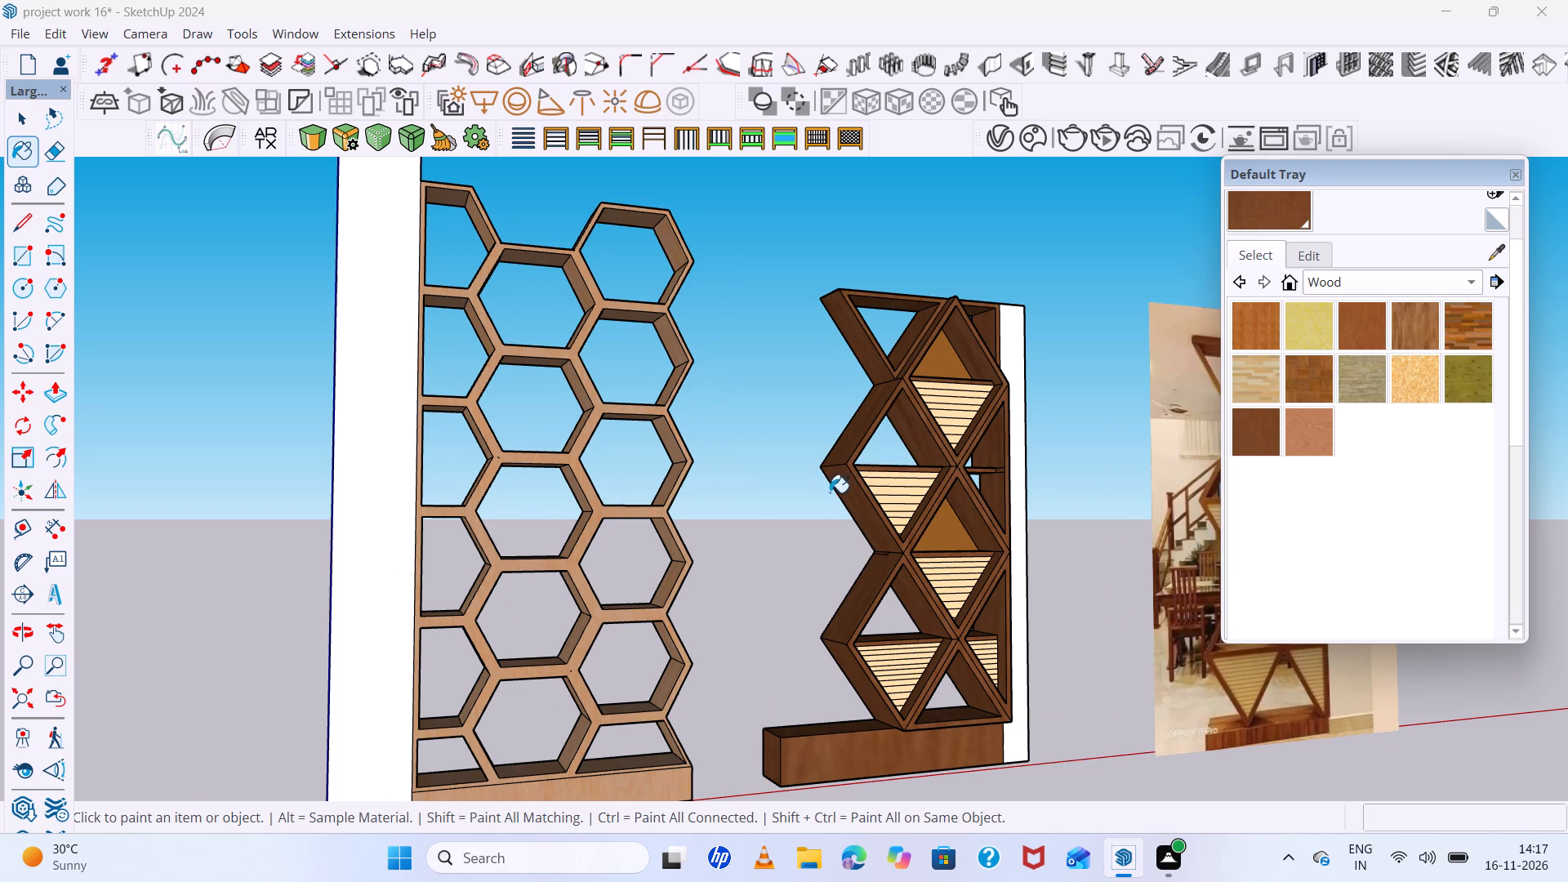
Delete the reference photo standing beside the diamond-lattice partition.
scroll(829, 493, down, 7)
middle_drag(857, 565, 713, 617)
key(space)
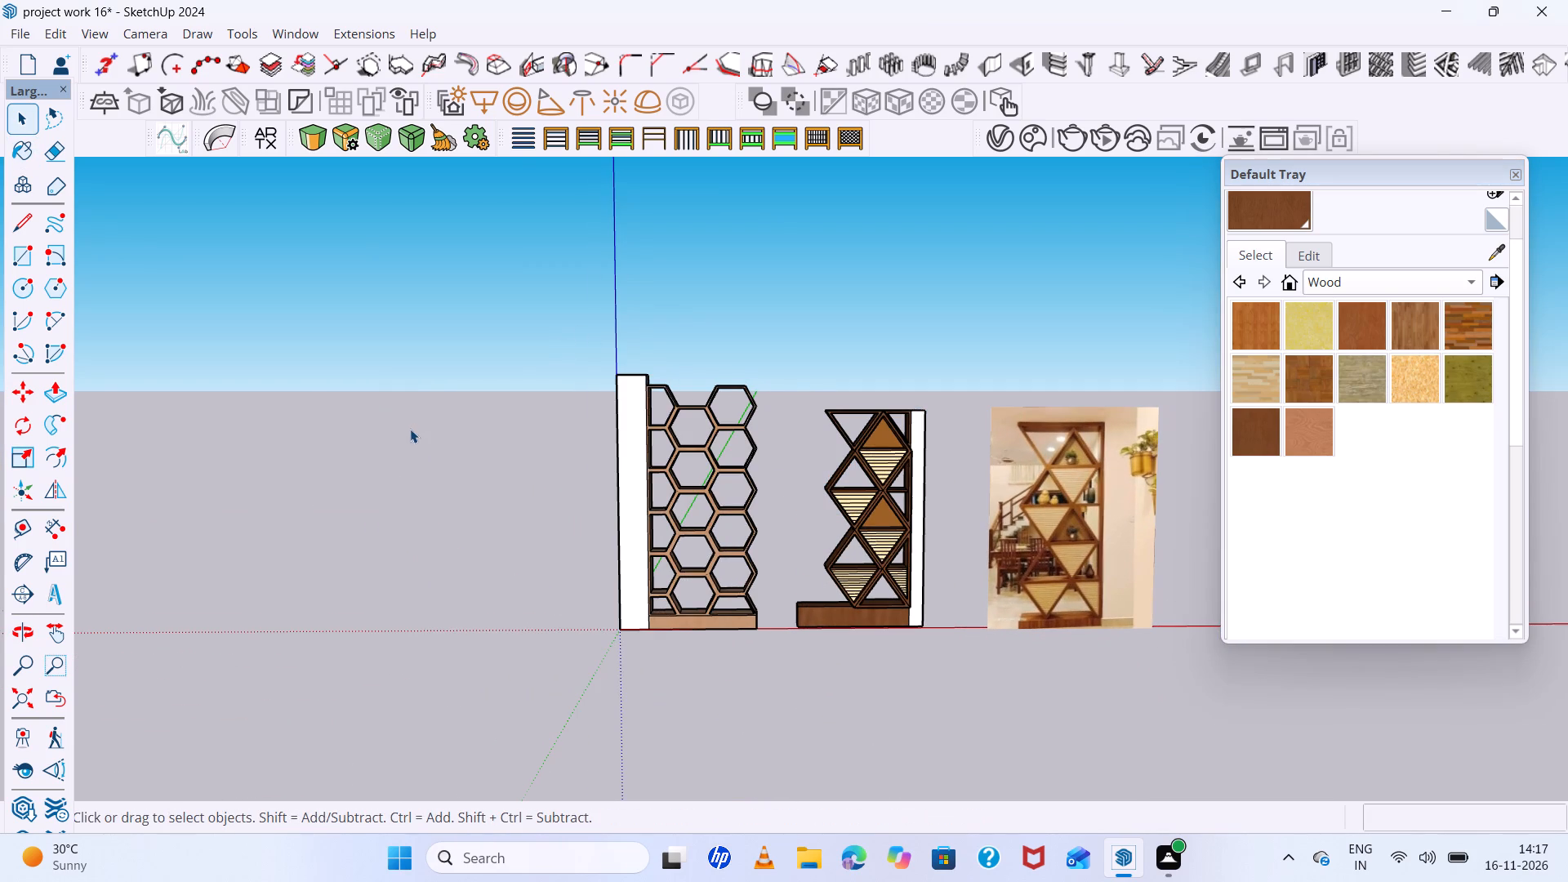
scroll(410, 429, down, 6)
scroll(709, 468, down, 1)
scroll(745, 487, up, 7)
middle_drag(747, 475, 755, 408)
click(767, 450)
key(Delete)
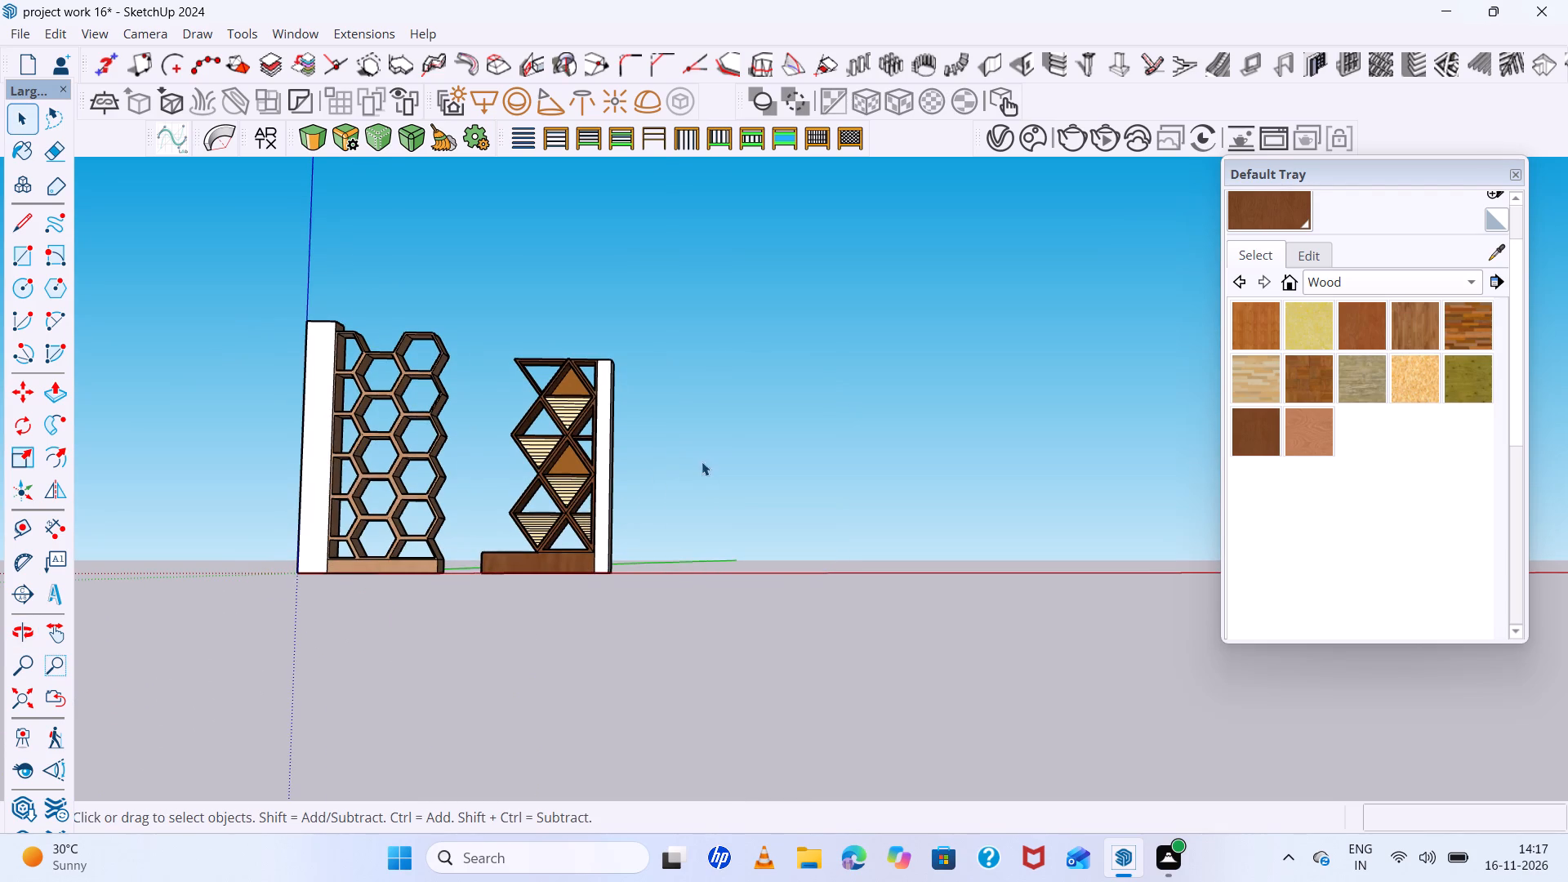
View the honeycomb and diamond-lattice partitions together from several angles.
scroll(630, 471, down, 5)
middle_drag(624, 475, 613, 586)
scroll(576, 537, up, 9)
middle_drag(590, 499, 596, 406)
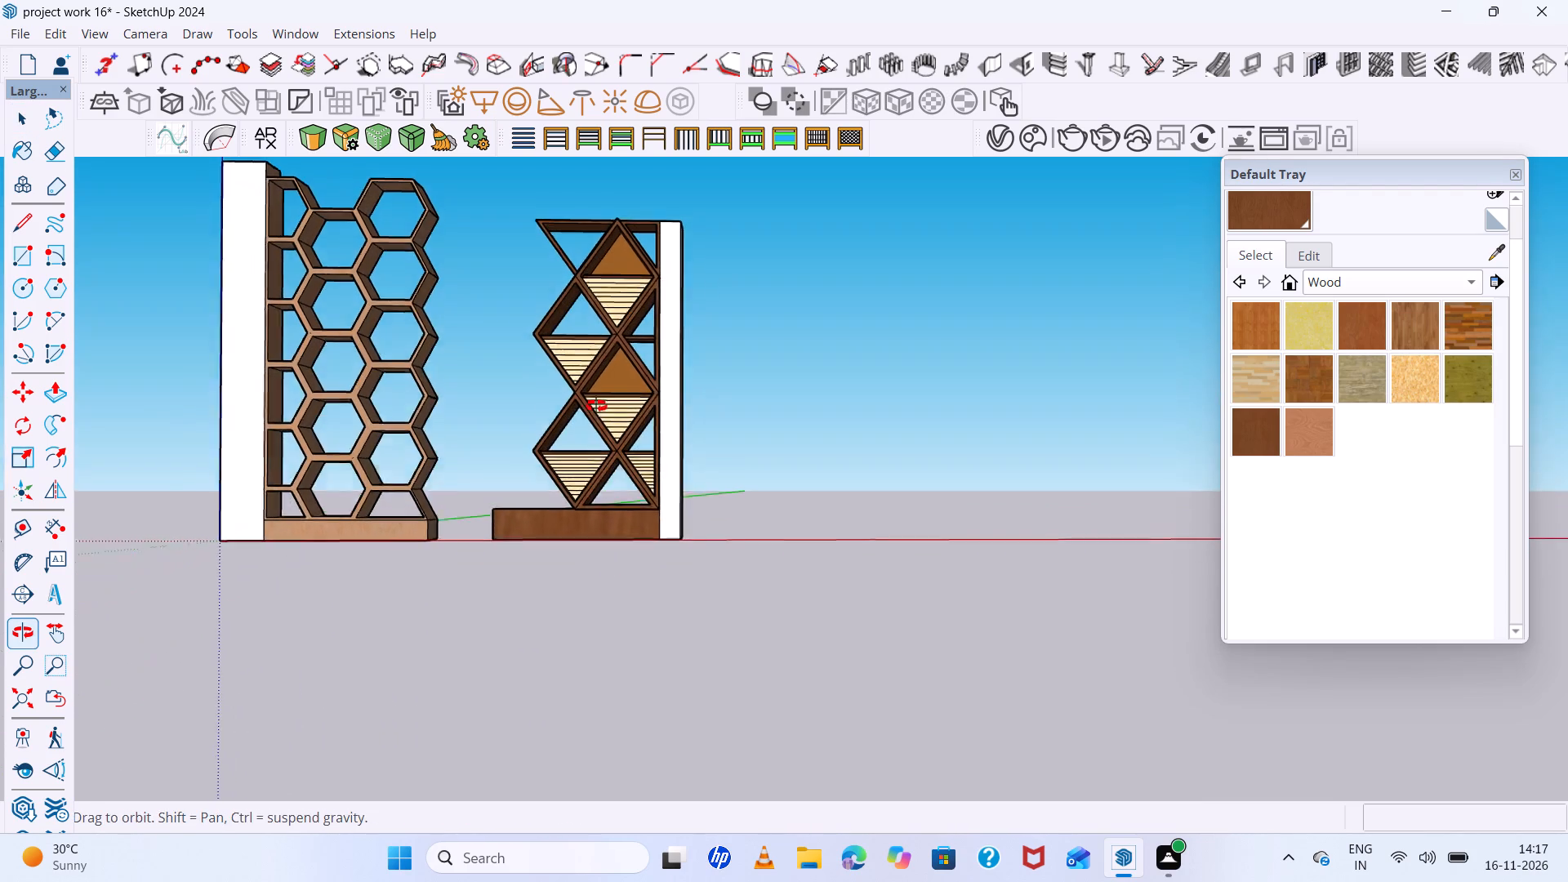
middle_drag(596, 406, 596, 404)
scroll(780, 588, down, 11)
middle_drag(813, 646, 819, 519)
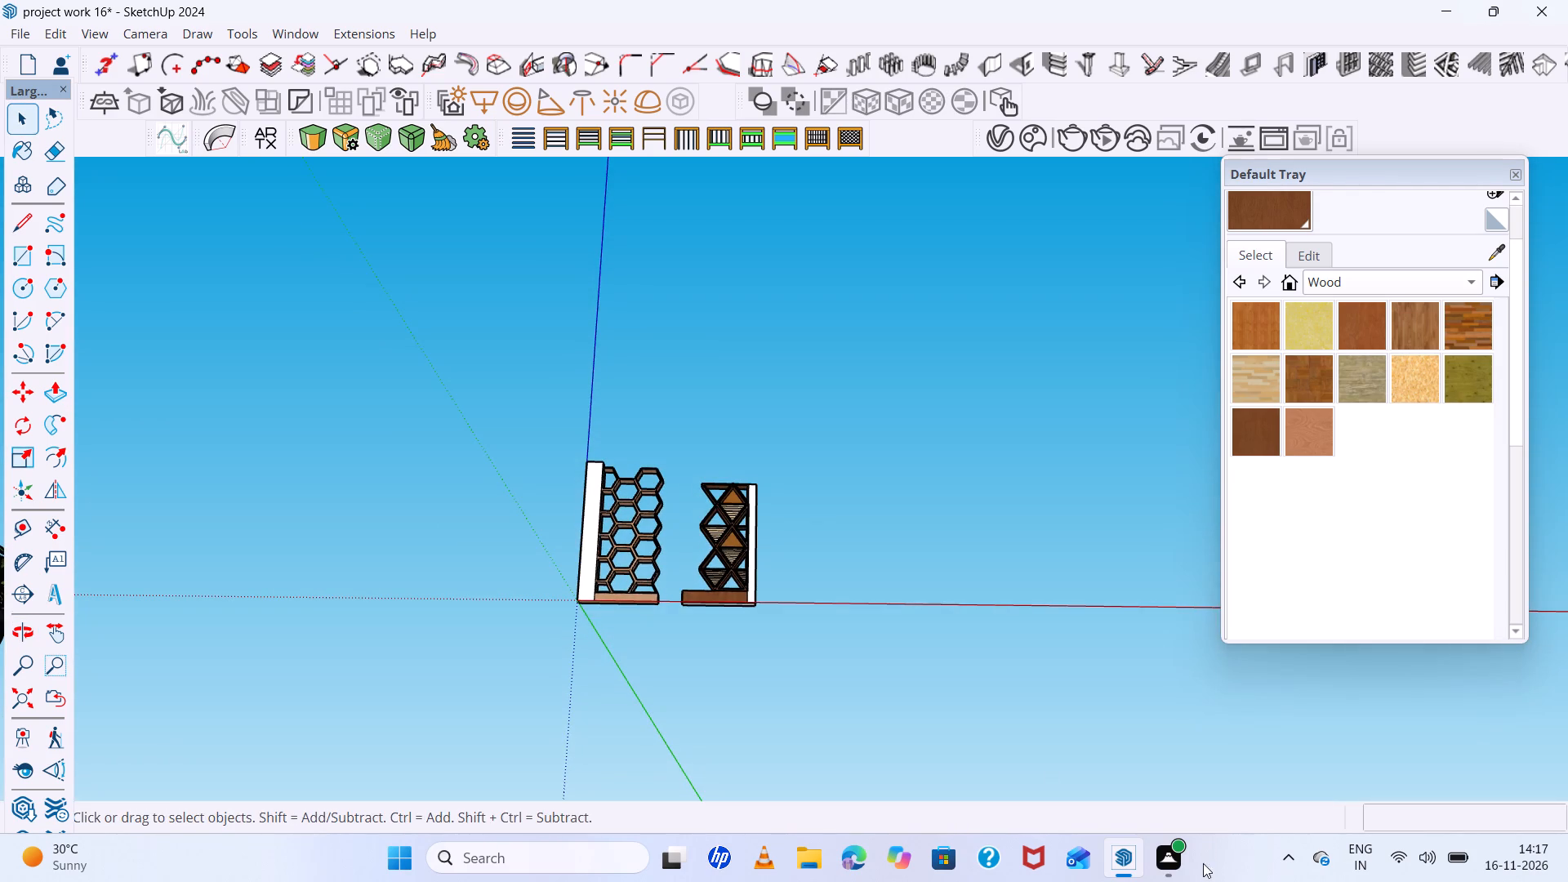
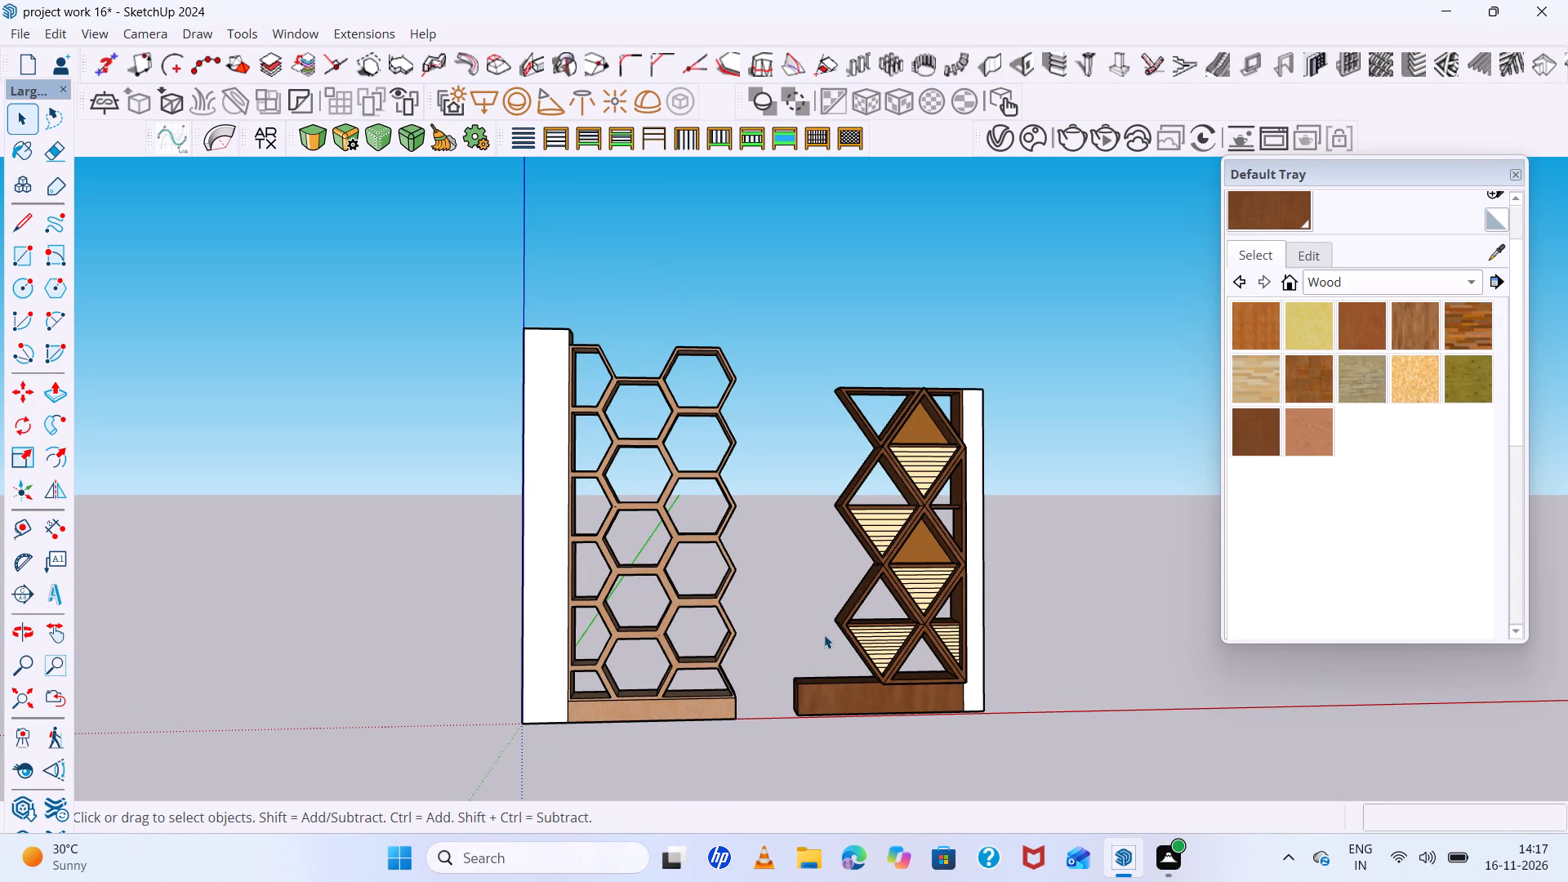
Import 7.jpeg as an image and place it at the foot of the diamond-lattice partition's white side wall, scaled to roughly the partition's height.
scroll(656, 689, down, 3)
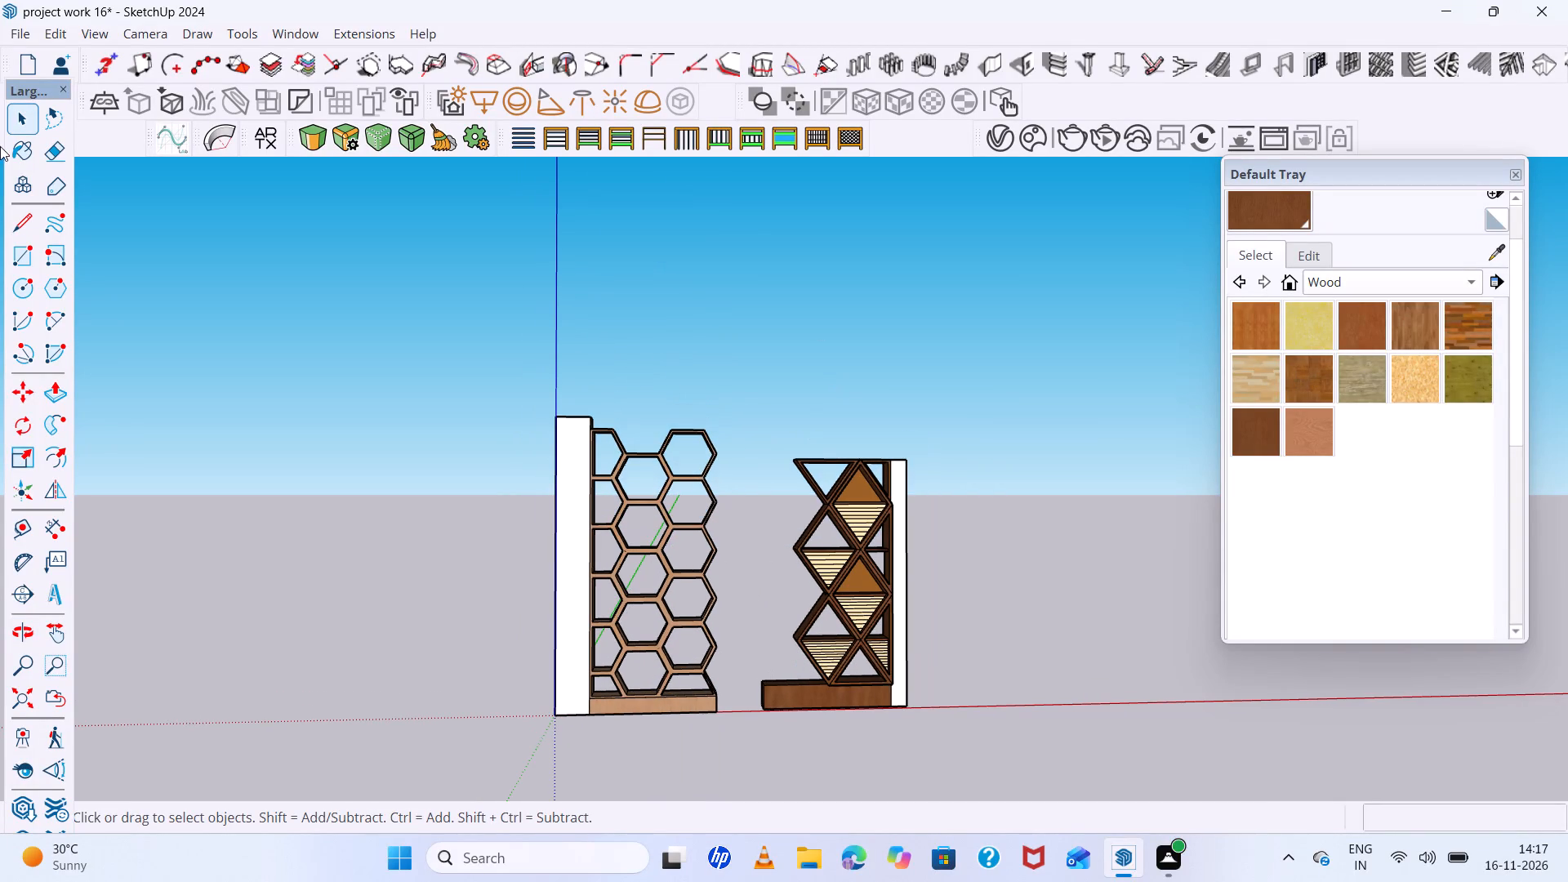
click(19, 34)
click(73, 323)
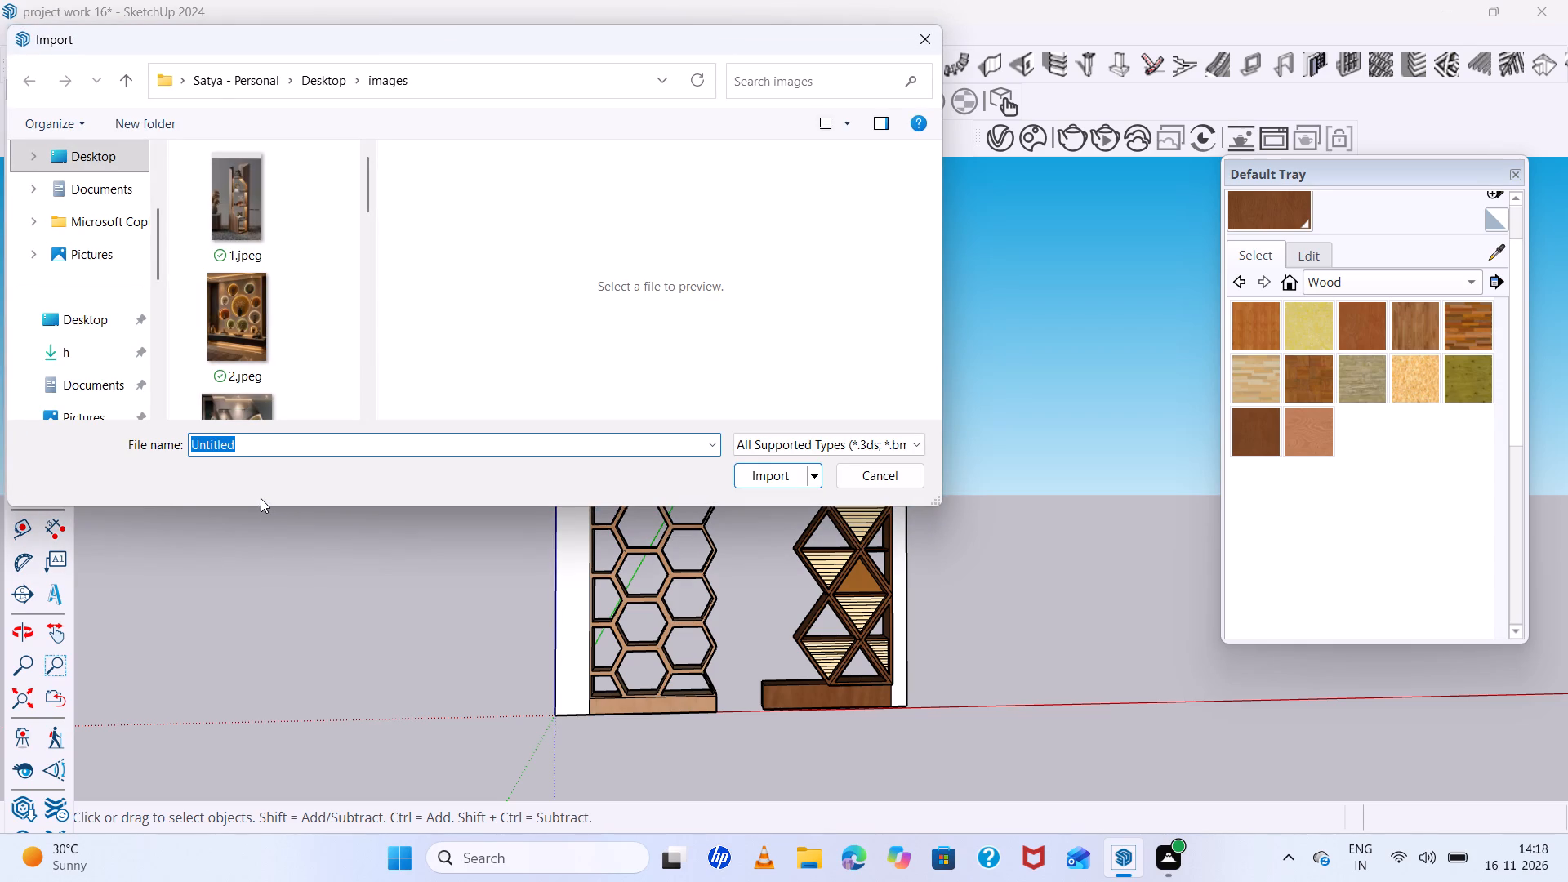
scroll(221, 336, down, 5)
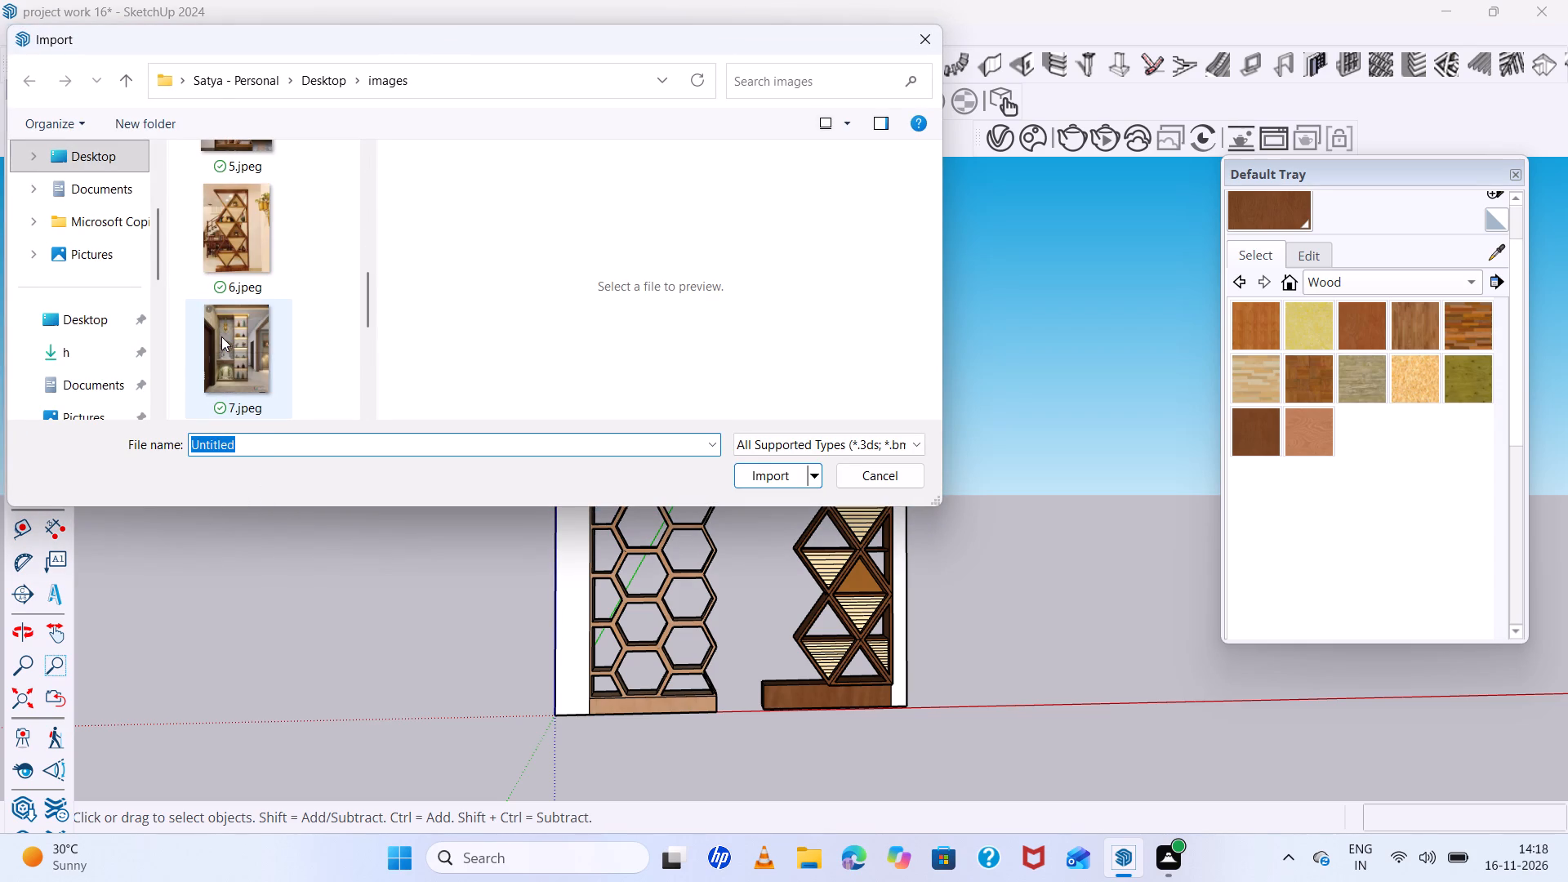
click(221, 336)
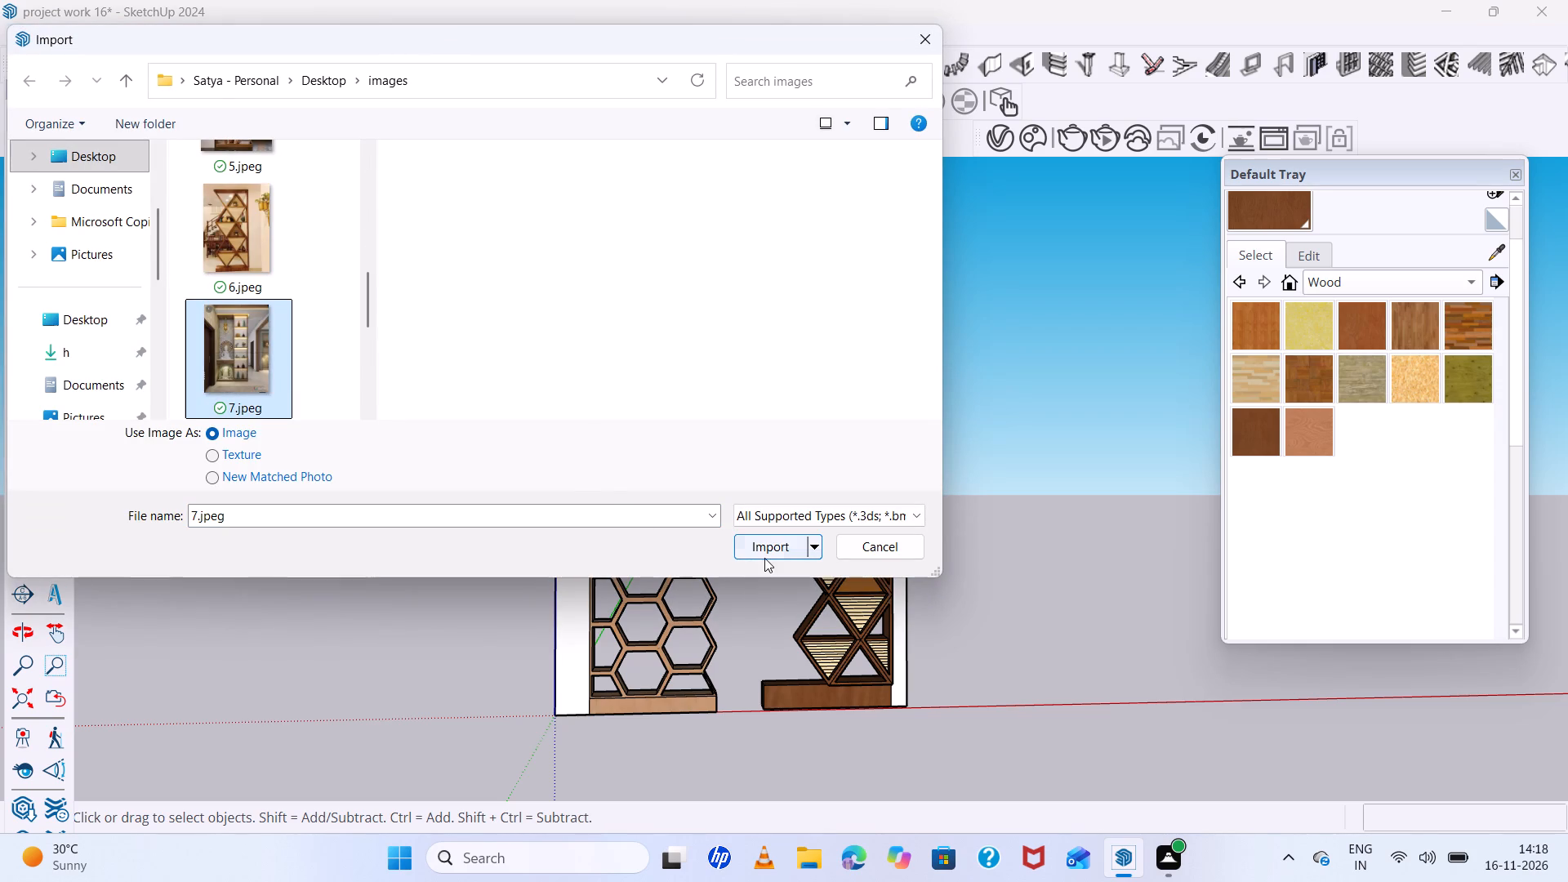
click(764, 553)
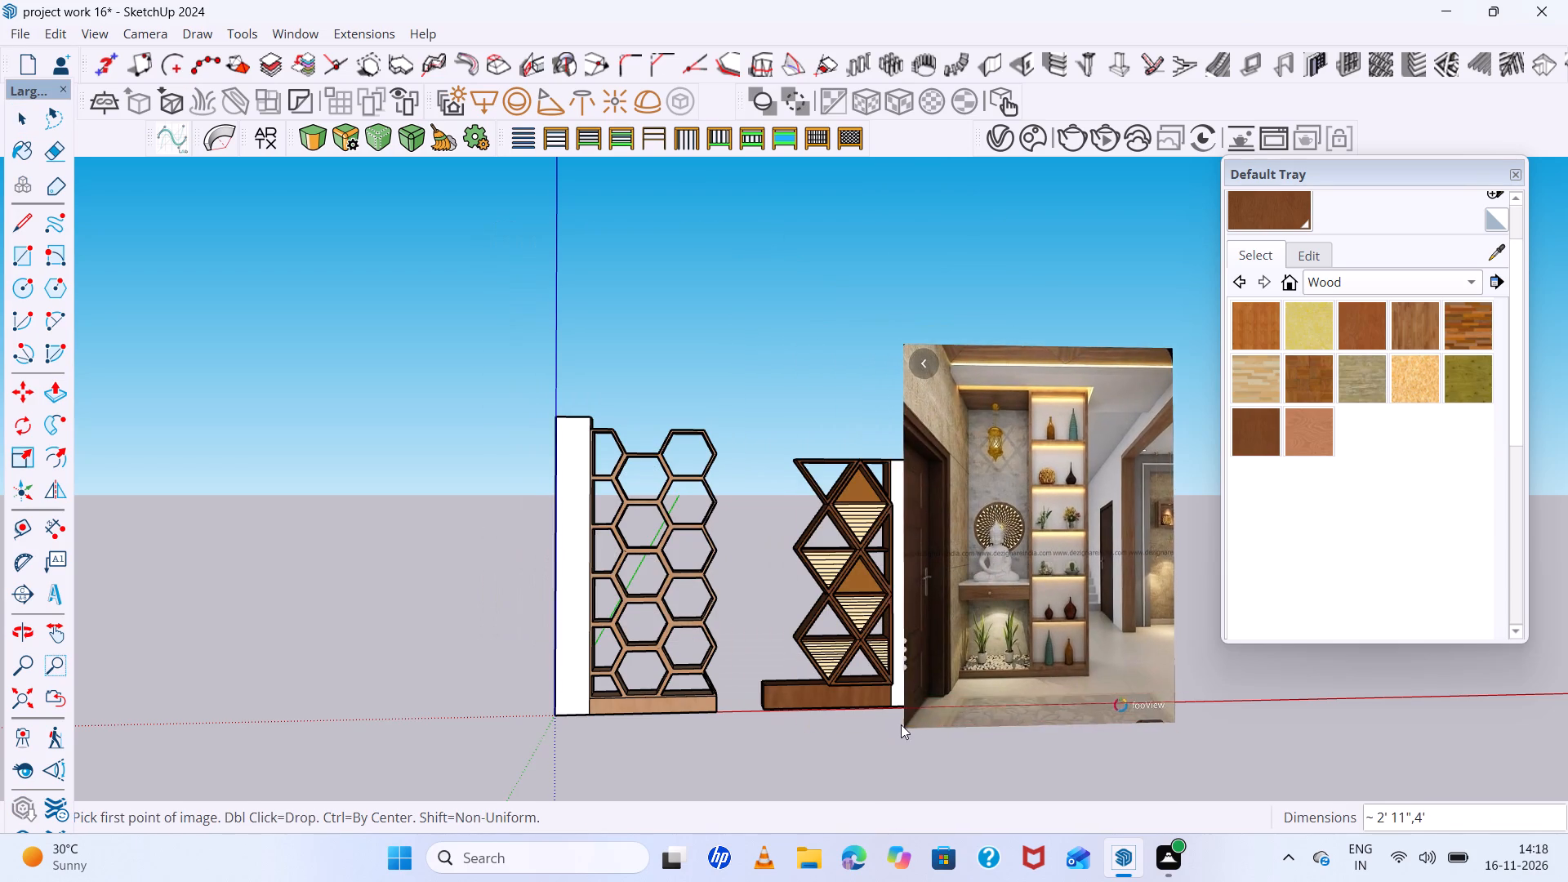
click(903, 702)
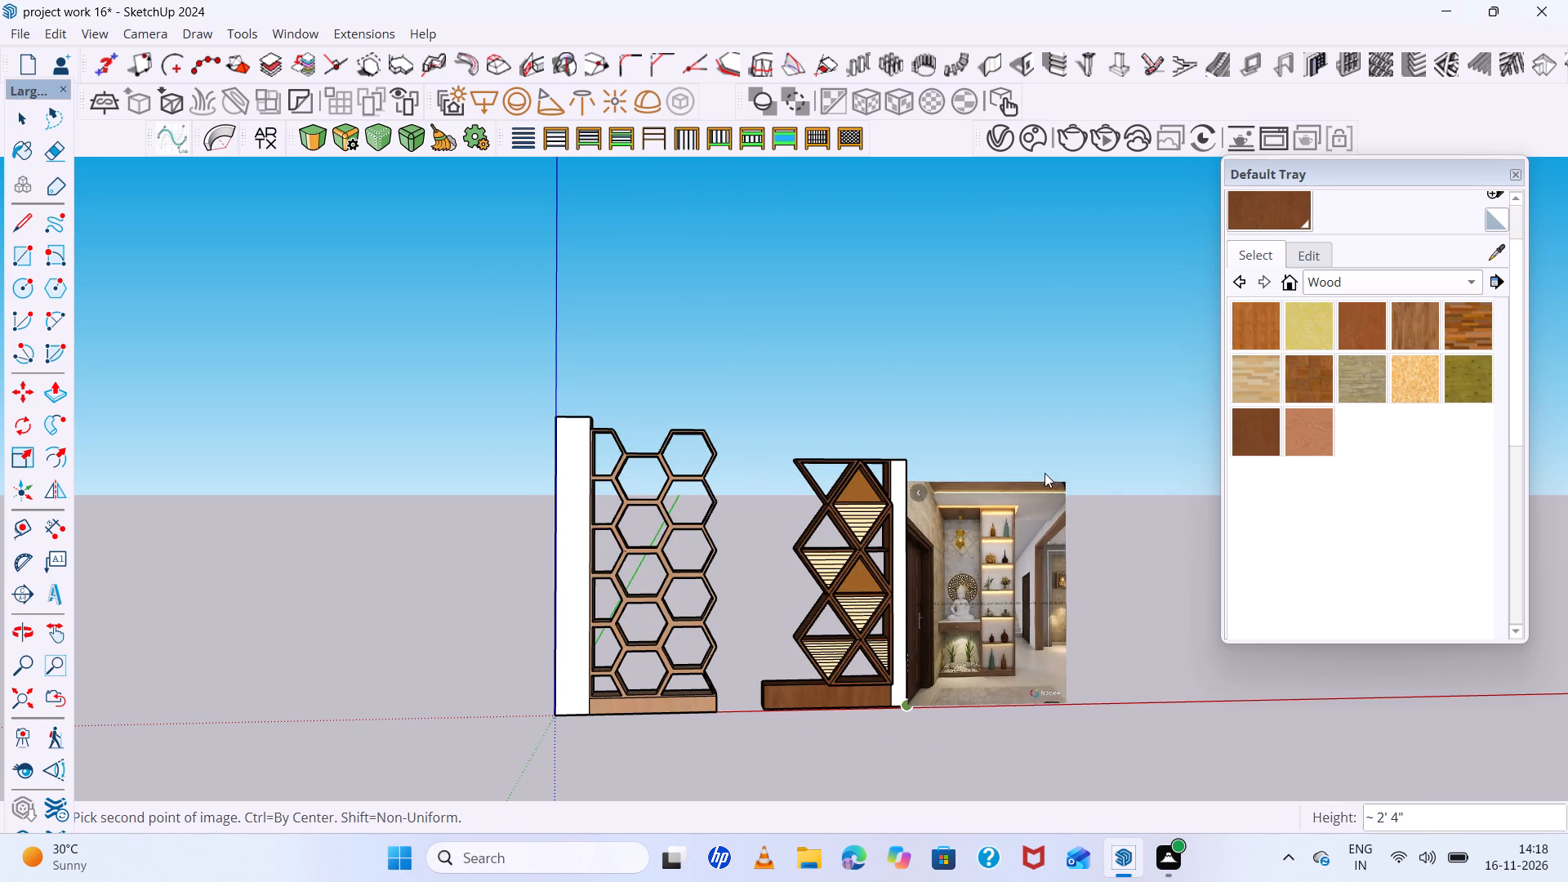
click(1056, 457)
Examine the newly placed reference photo of the lit niche shelving alongside the two existing partitions.
scroll(386, 457, down, 5)
middle_drag(736, 591, 735, 560)
scroll(738, 543, up, 2)
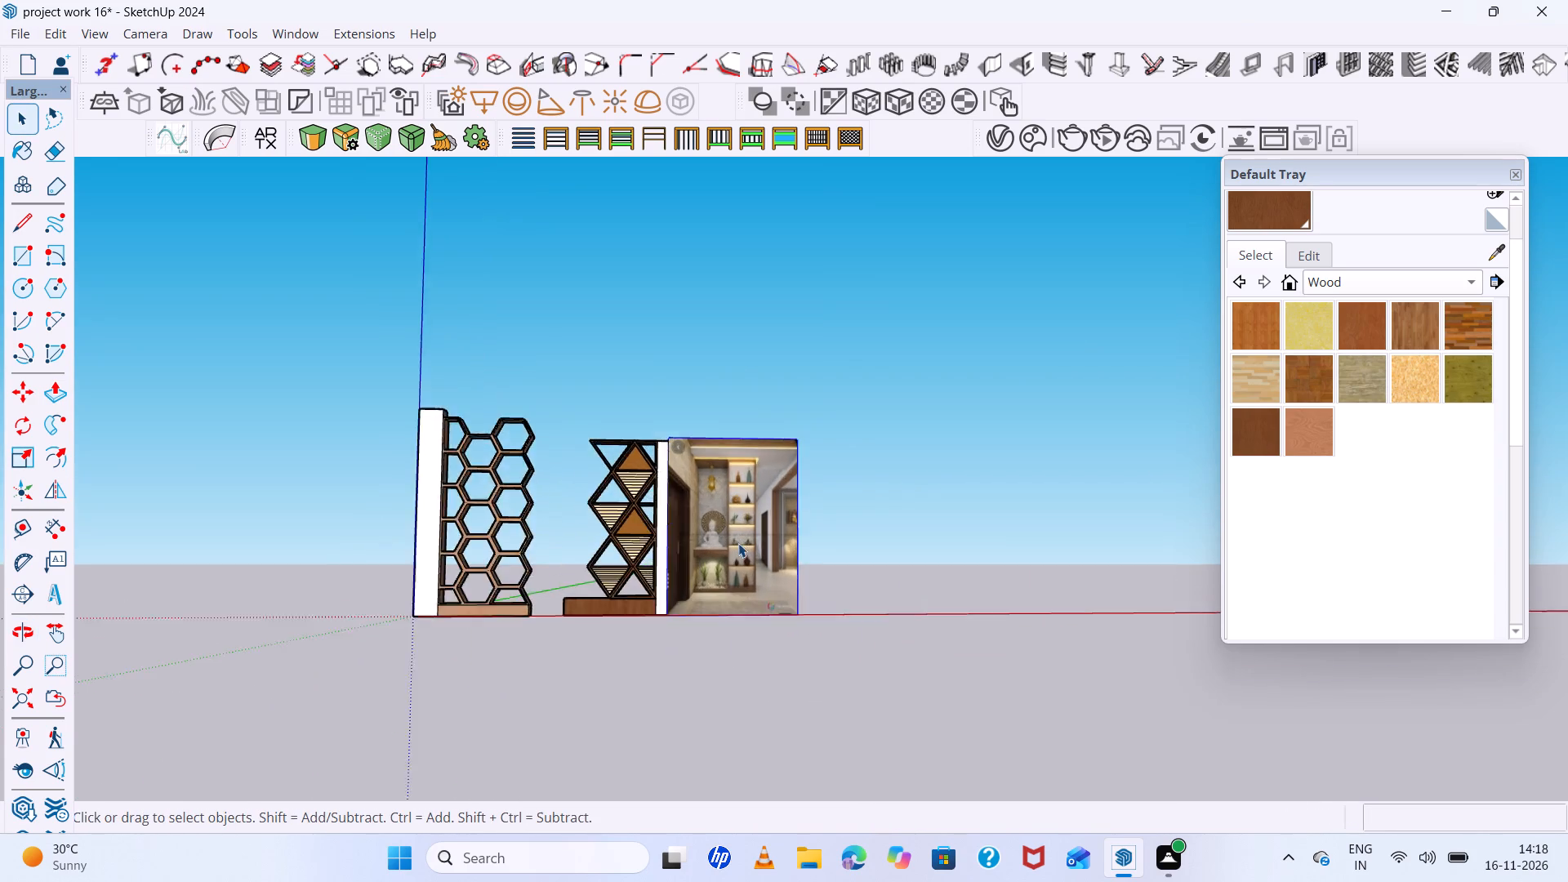
scroll(738, 543, up, 9)
middle_drag(738, 543, 686, 591)
key(space)
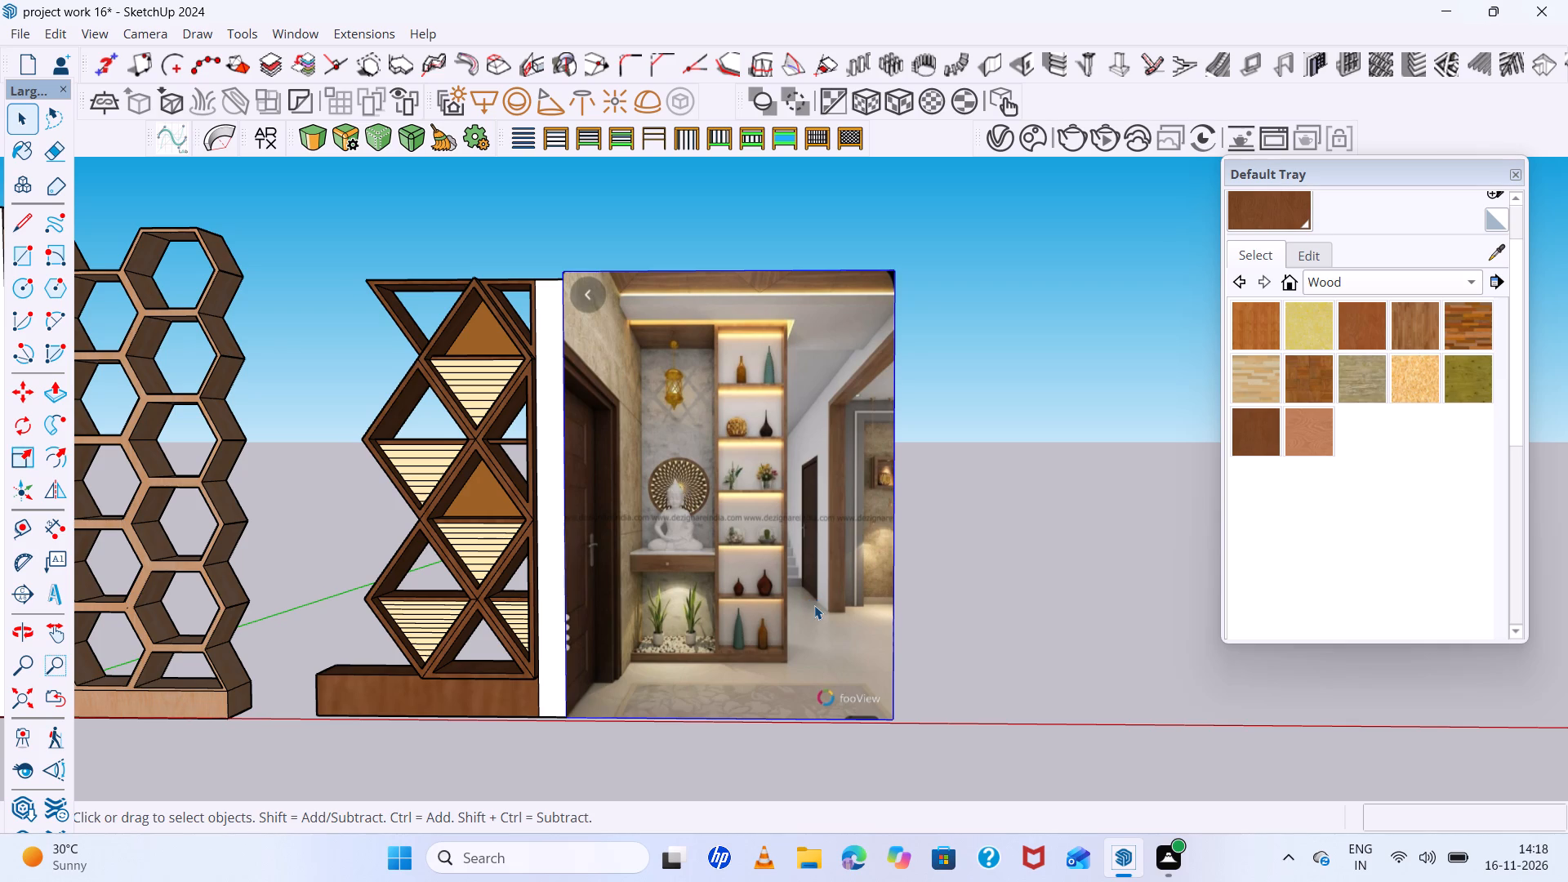
scroll(318, 768, down, 2)
scroll(643, 675, down, 5)
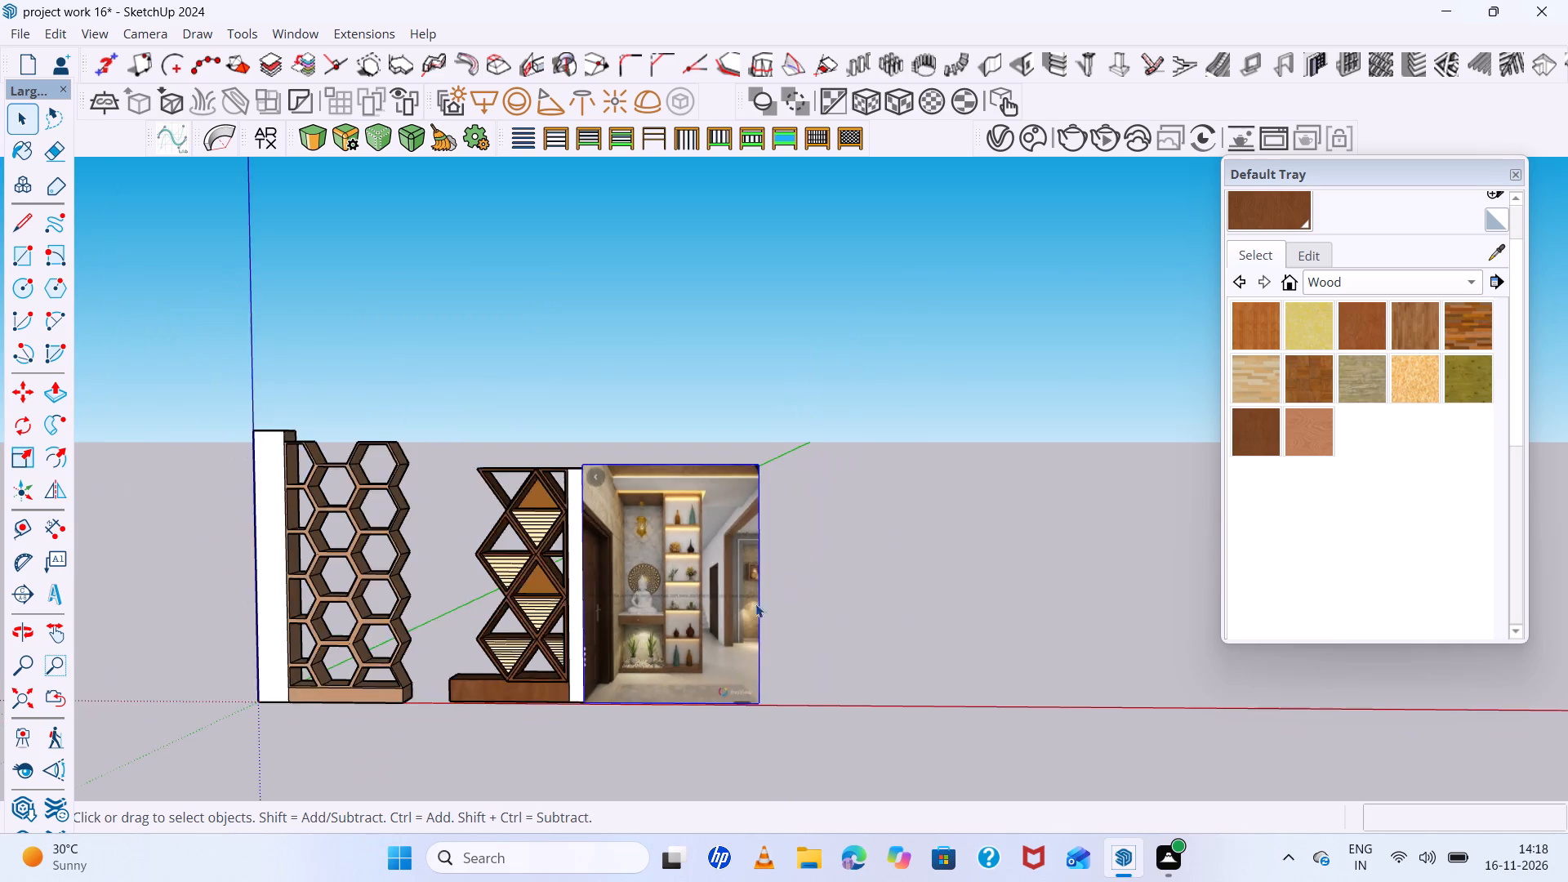
scroll(882, 532, up, 5)
scroll(827, 609, up, 2)
scroll(756, 559, down, 6)
middle_drag(759, 569, 766, 638)
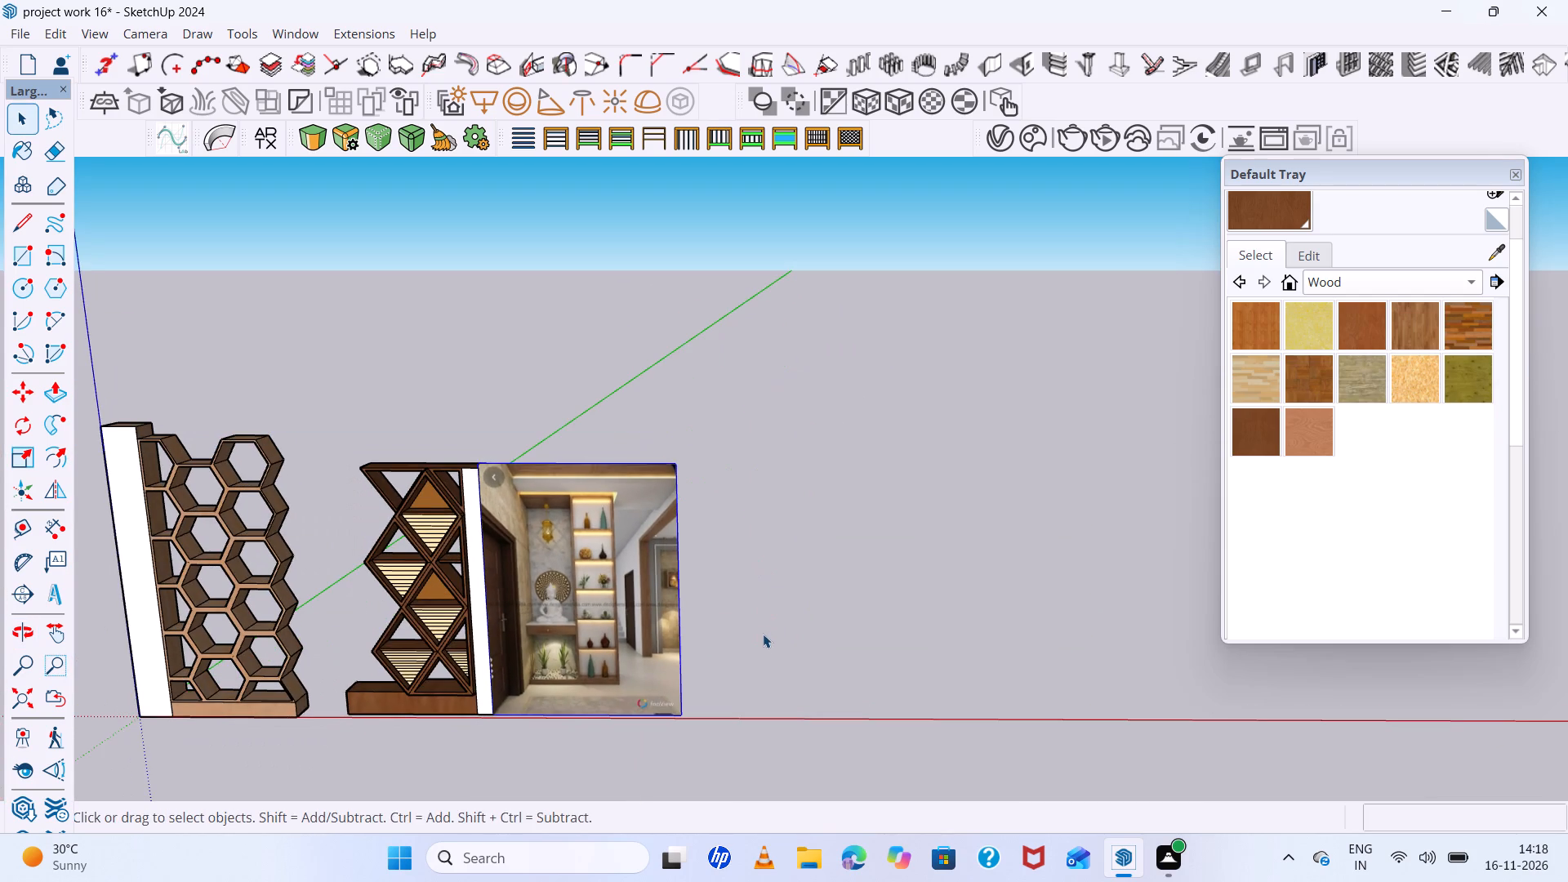
Draw a ground rectangle of 2' 7" by 2" beside the new reference photo, along the red axis.
key(r)
scroll(763, 634, up, 4)
scroll(546, 697, down, 4)
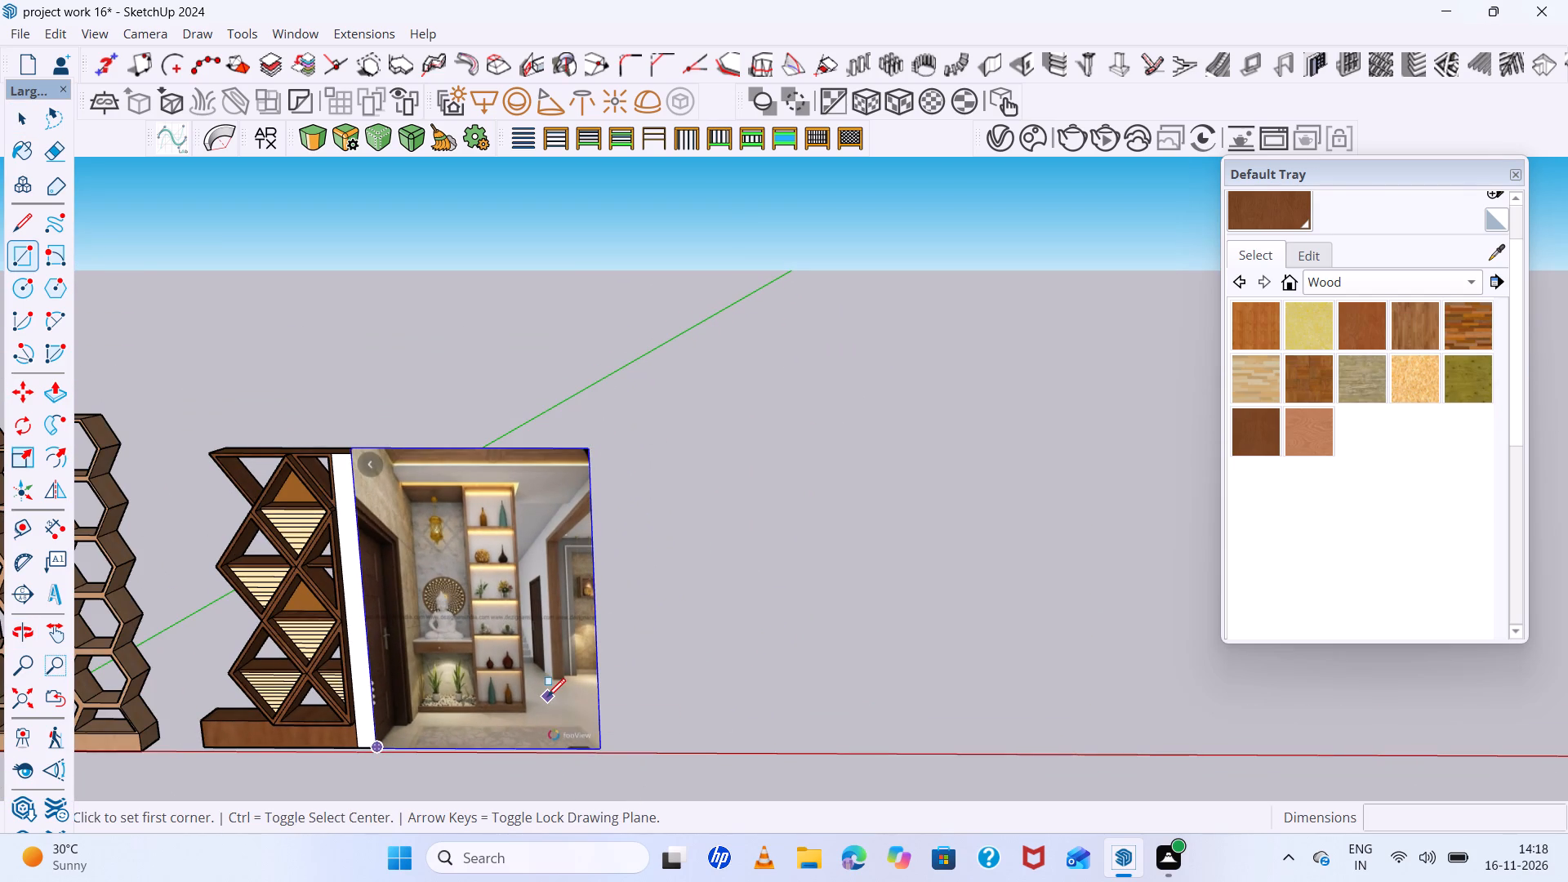
scroll(546, 693, down, 1)
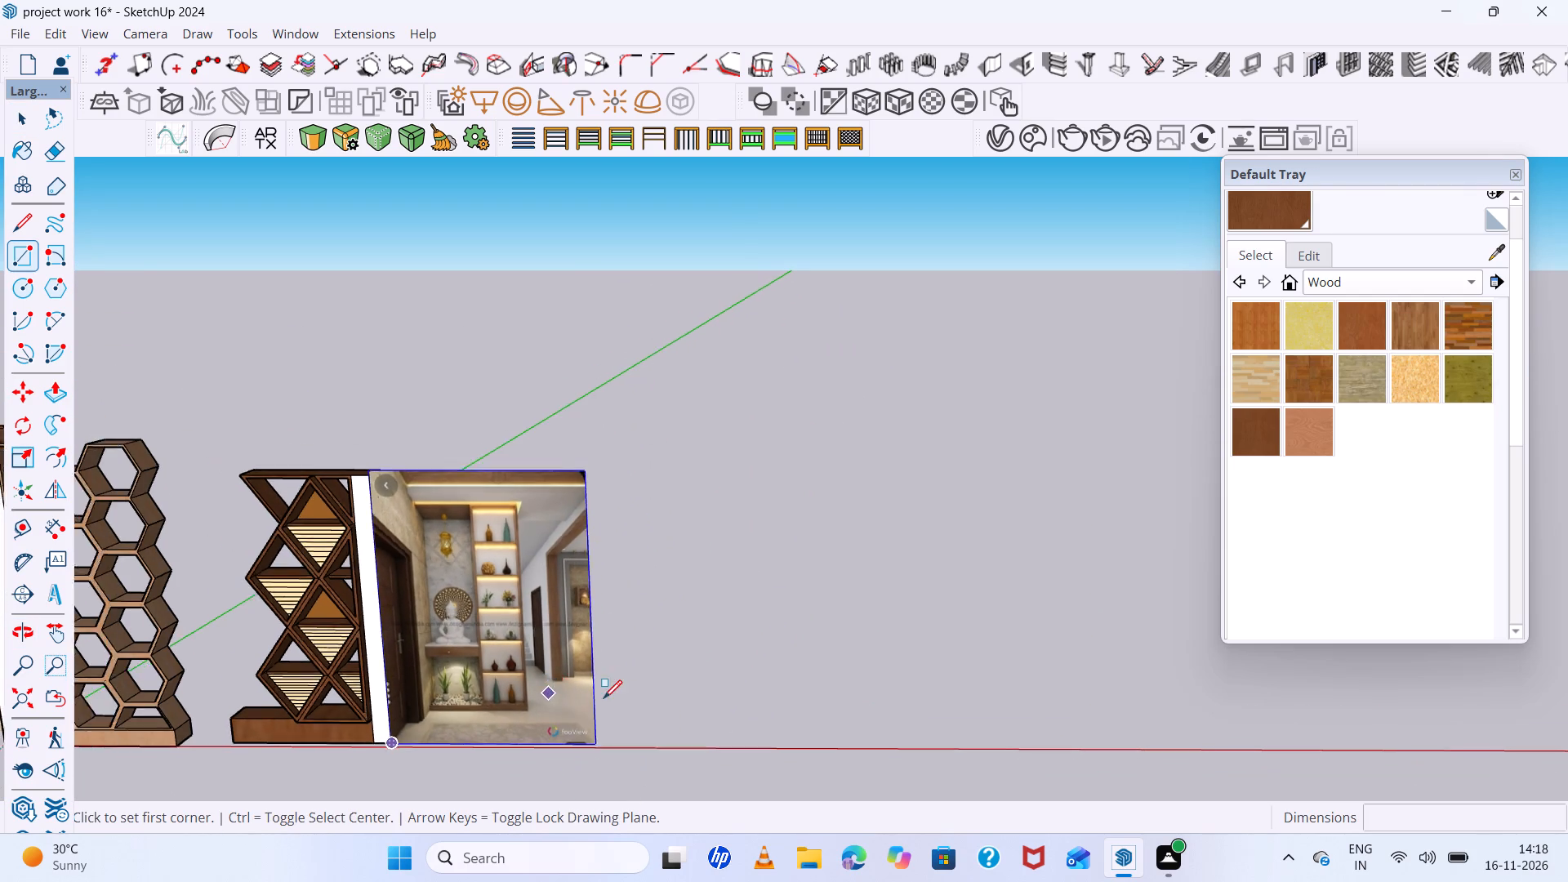
scroll(604, 698, down, 4)
scroll(672, 715, up, 9)
scroll(632, 670, down, 2)
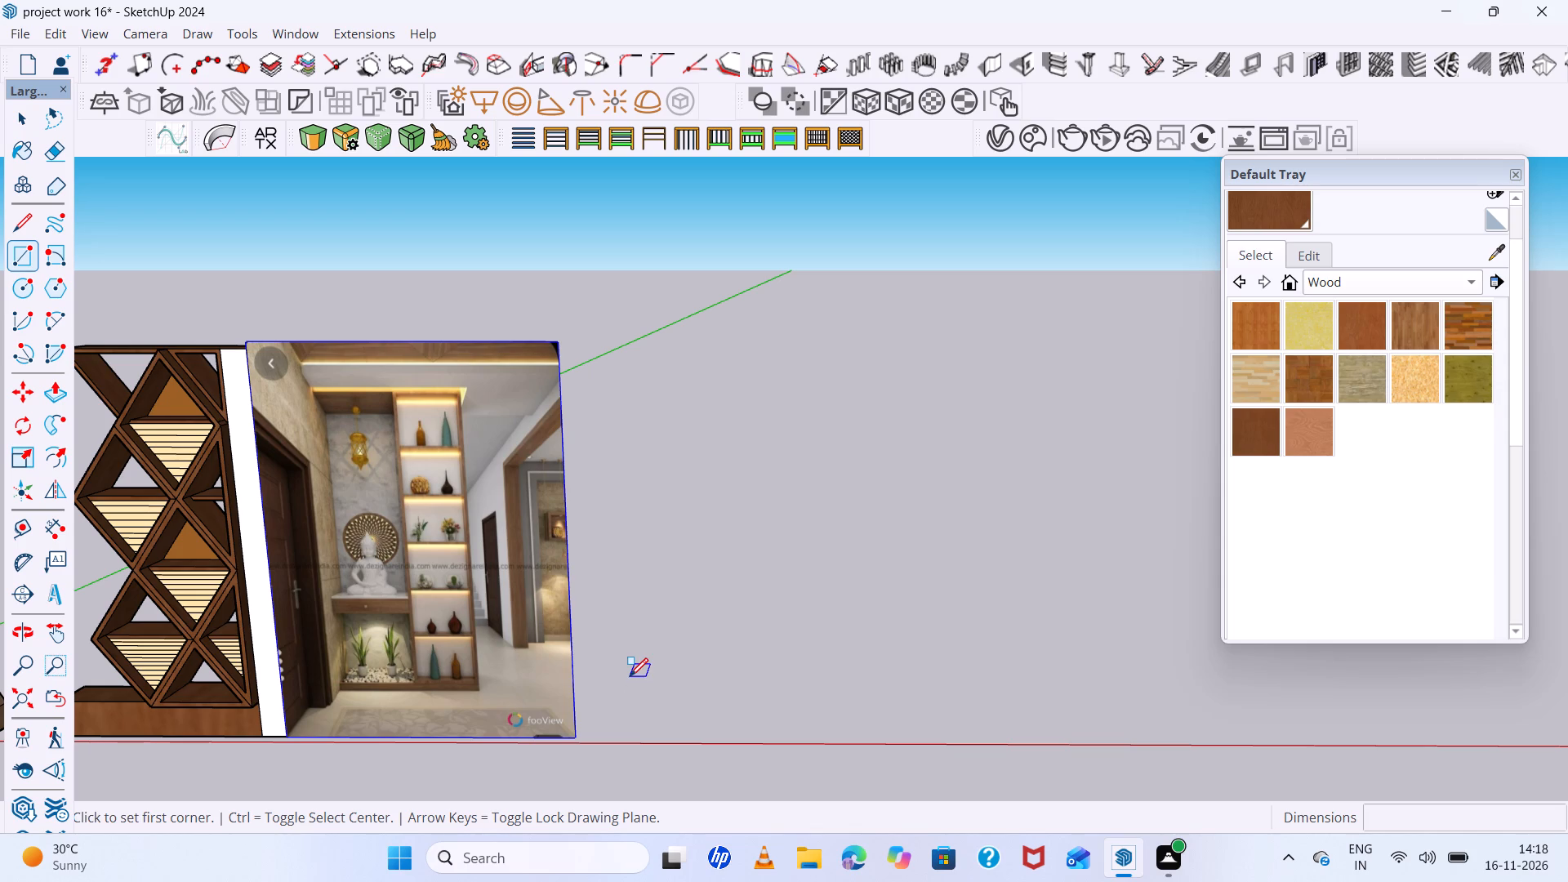
scroll(630, 676, down, 4)
middle_drag(630, 676, 649, 763)
scroll(658, 696, up, 5)
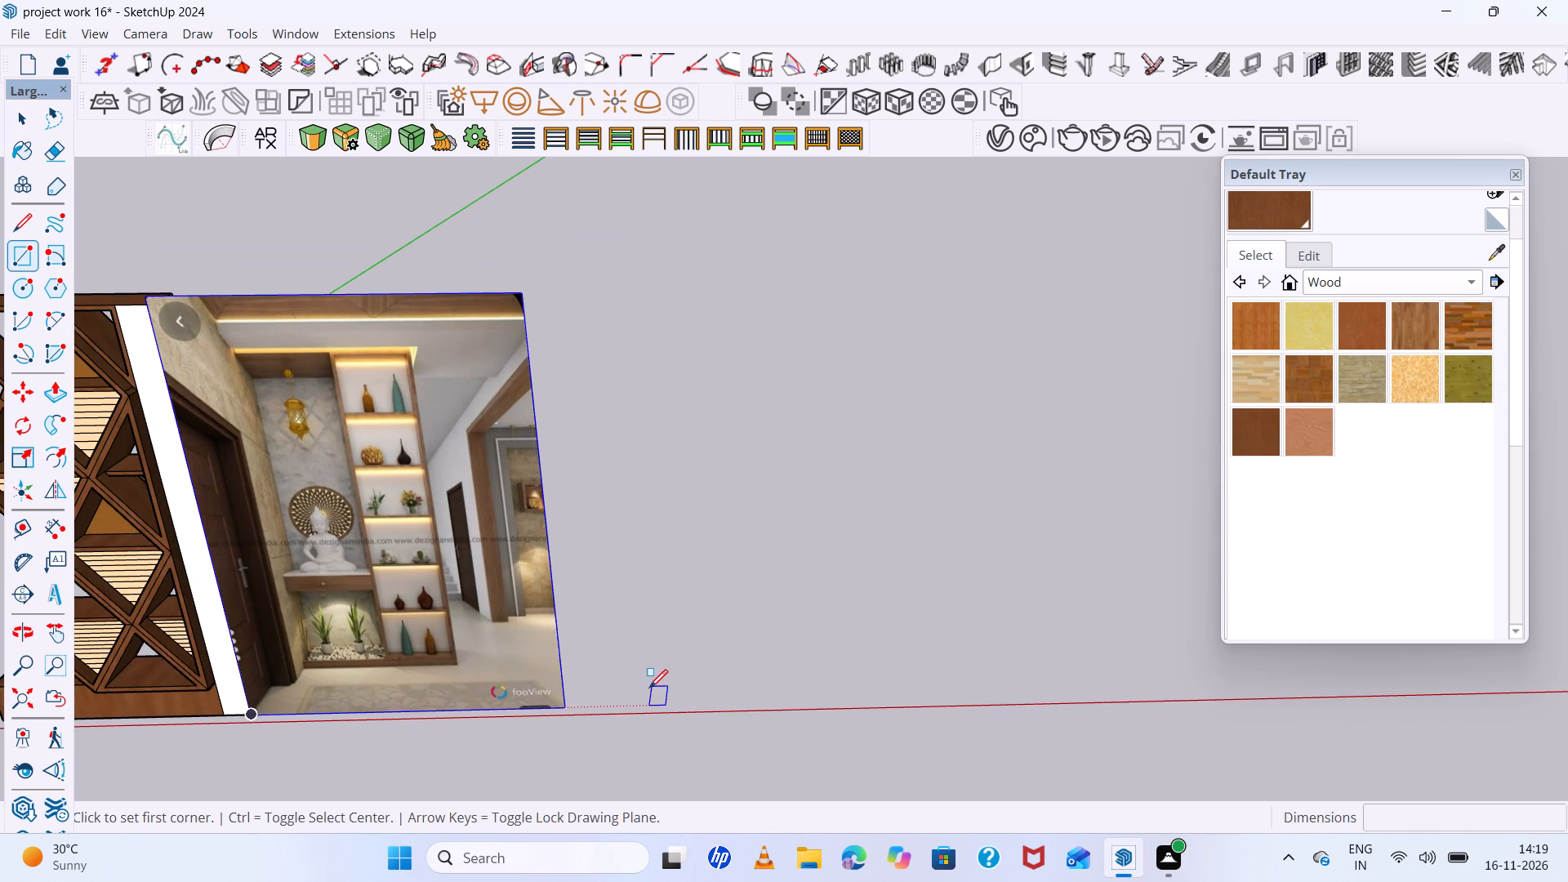
click(654, 695)
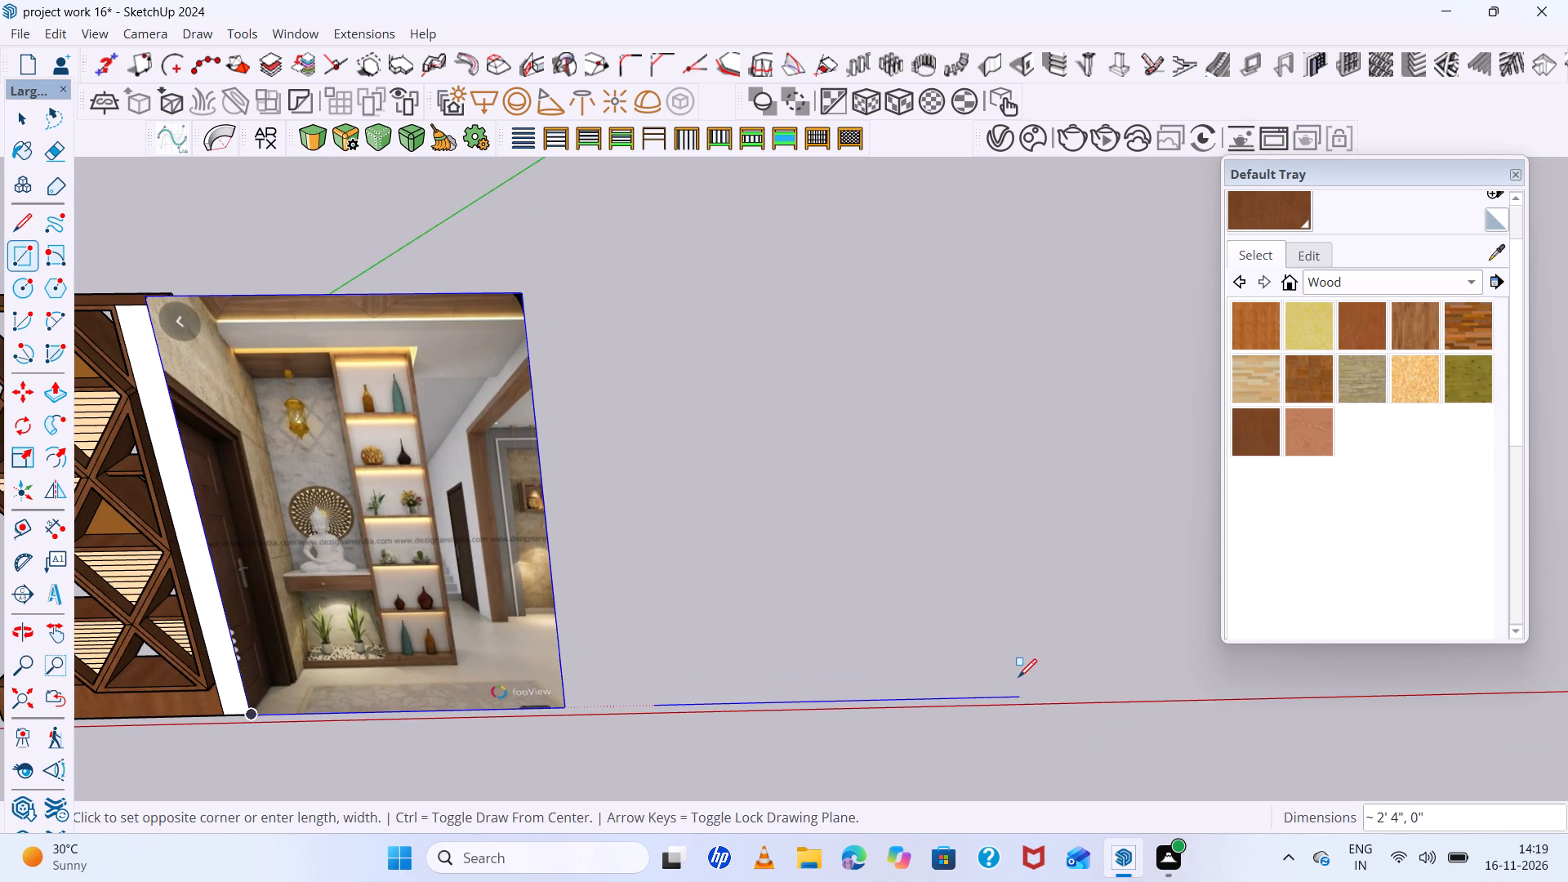
scroll(1033, 681, up, 5)
middle_drag(1035, 681, 1051, 737)
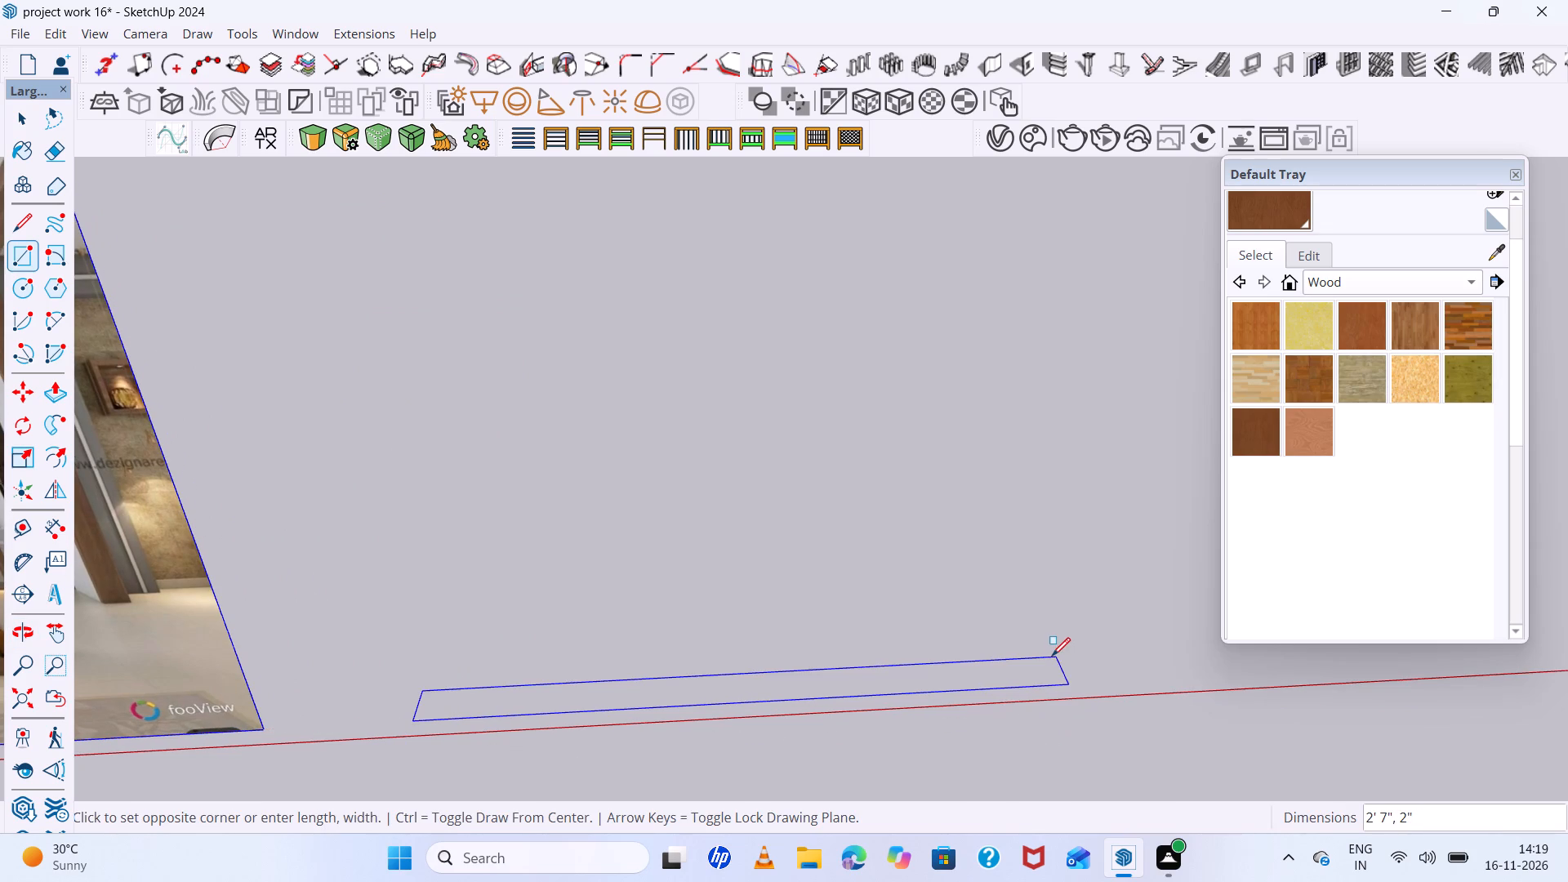
click(1052, 656)
Push/Pull the thin ground rectangle up about 2' 8" to form an upright panel.
scroll(653, 684, down, 4)
middle_drag(663, 694, 684, 679)
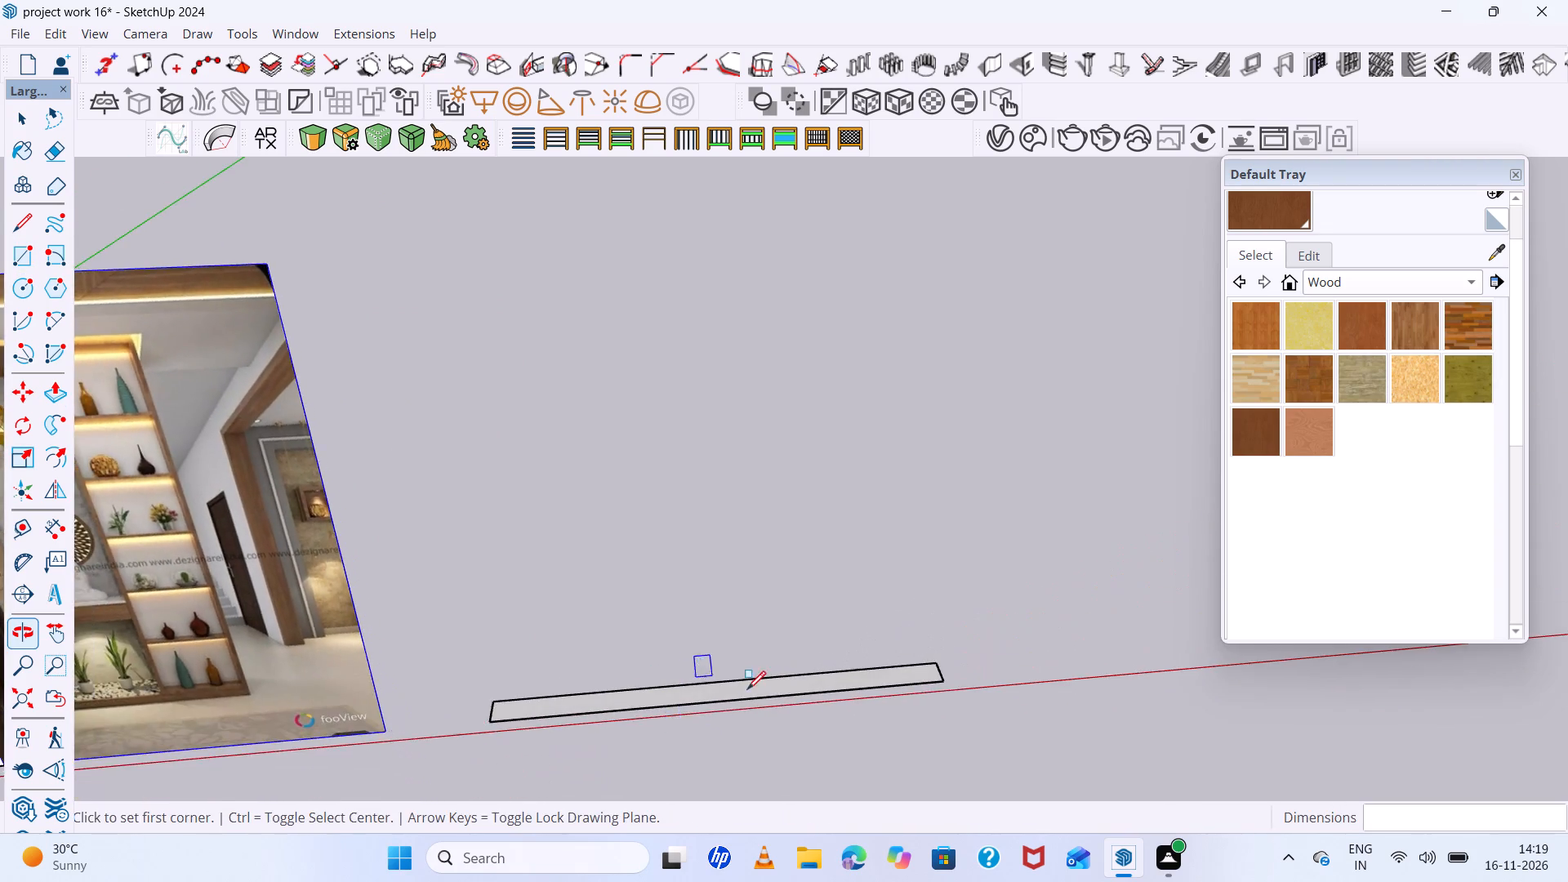
scroll(752, 690, up, 4)
key(space)
click(784, 675)
key(p)
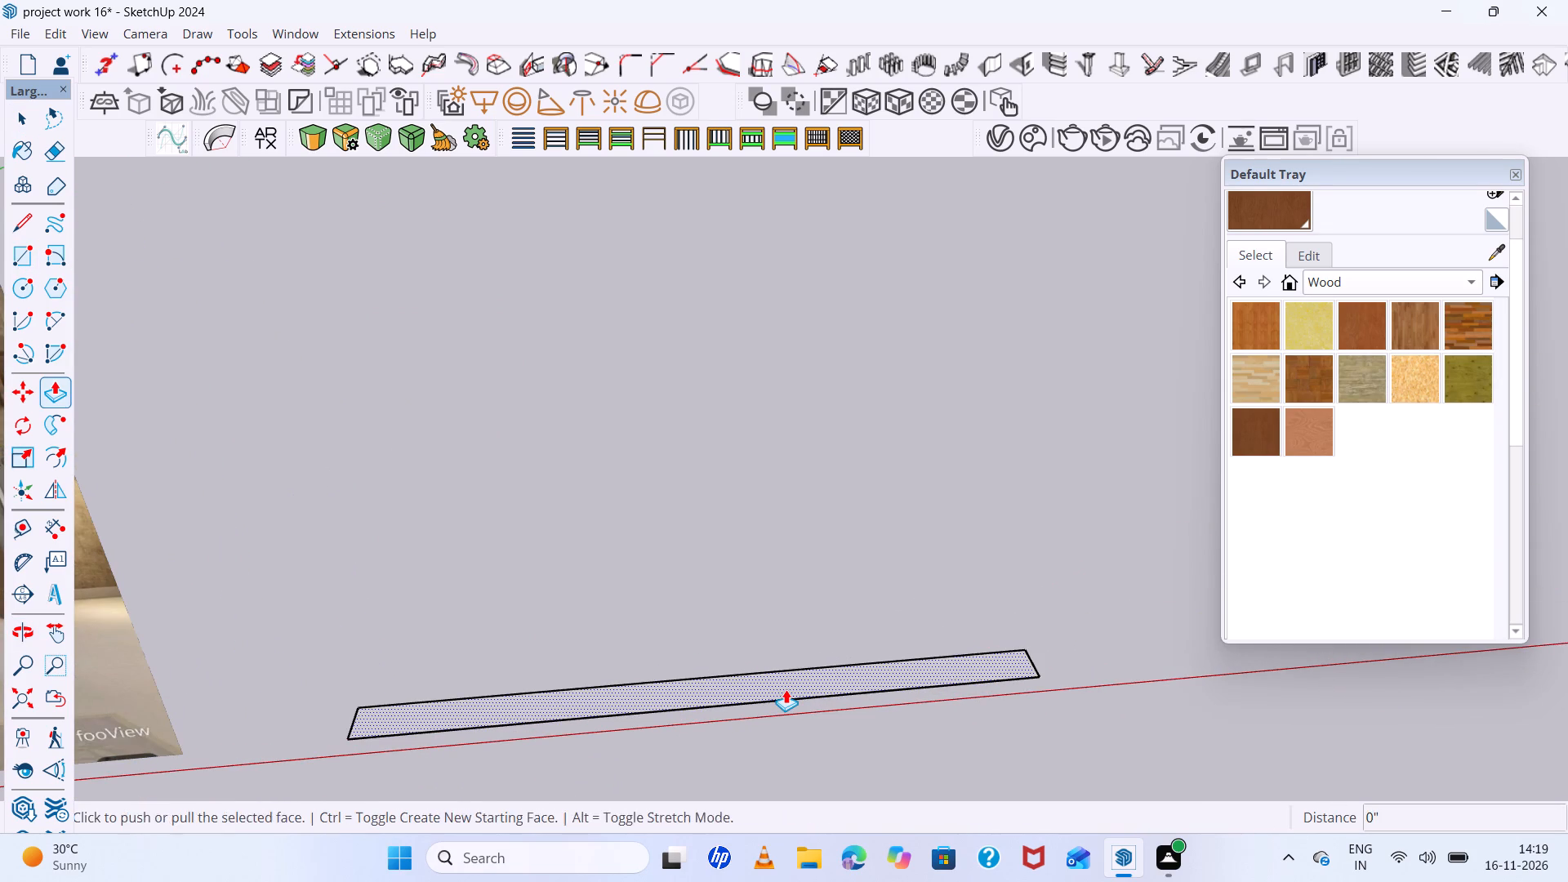
click(786, 689)
scroll(718, 594, down, 7)
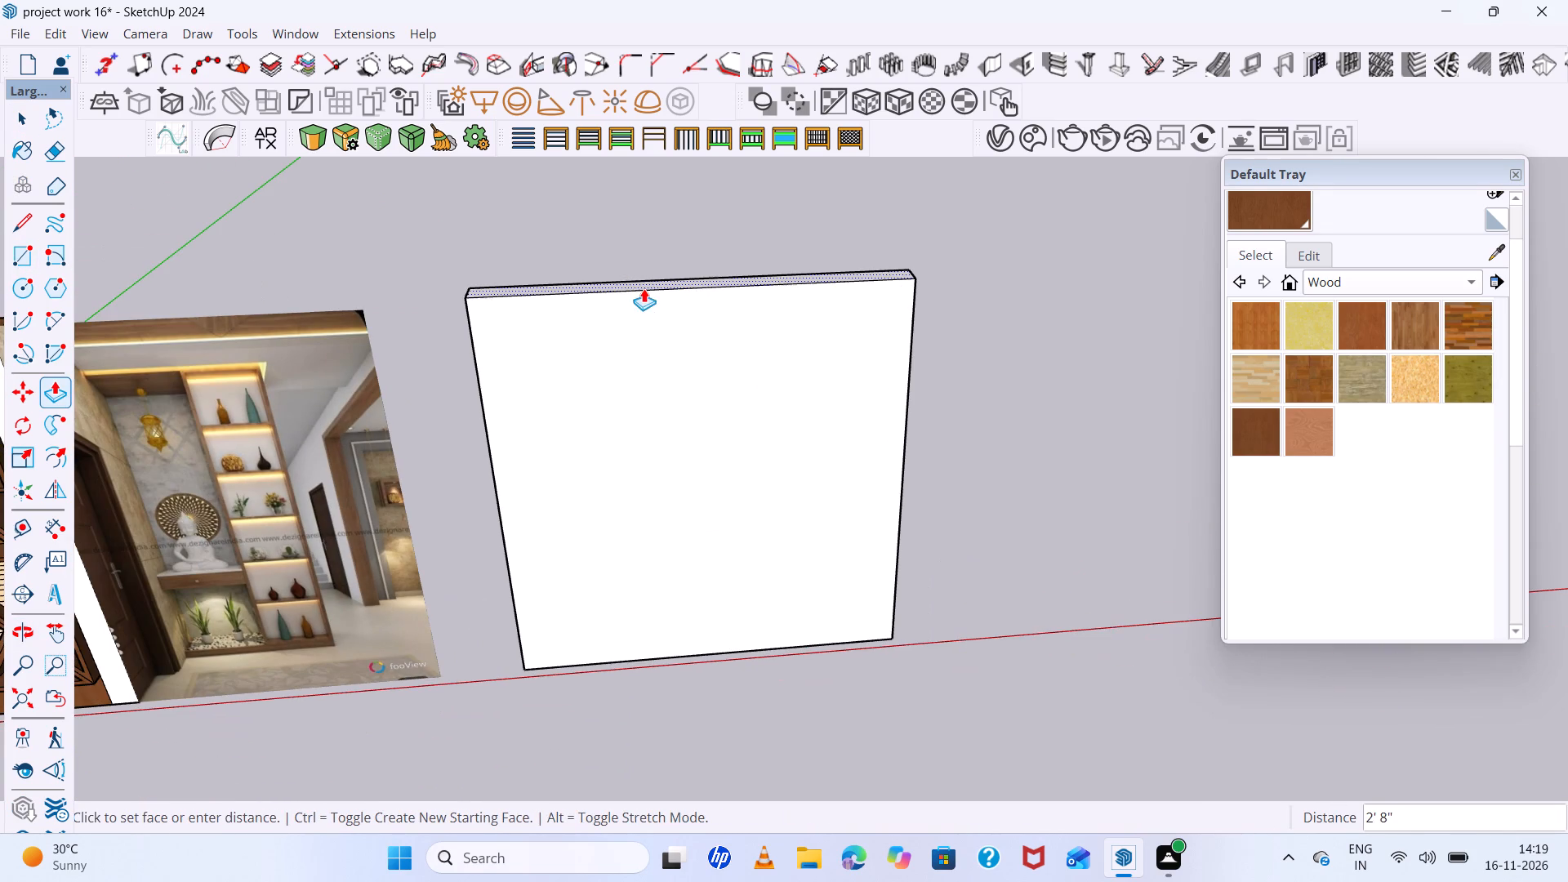
click(644, 287)
Push the panel's narrow end face, the one farther from the photo, inward by about 1' 3" to narrow the panel.
scroll(751, 480, down, 4)
middle_drag(830, 646, 581, 470)
scroll(1082, 625, up, 4)
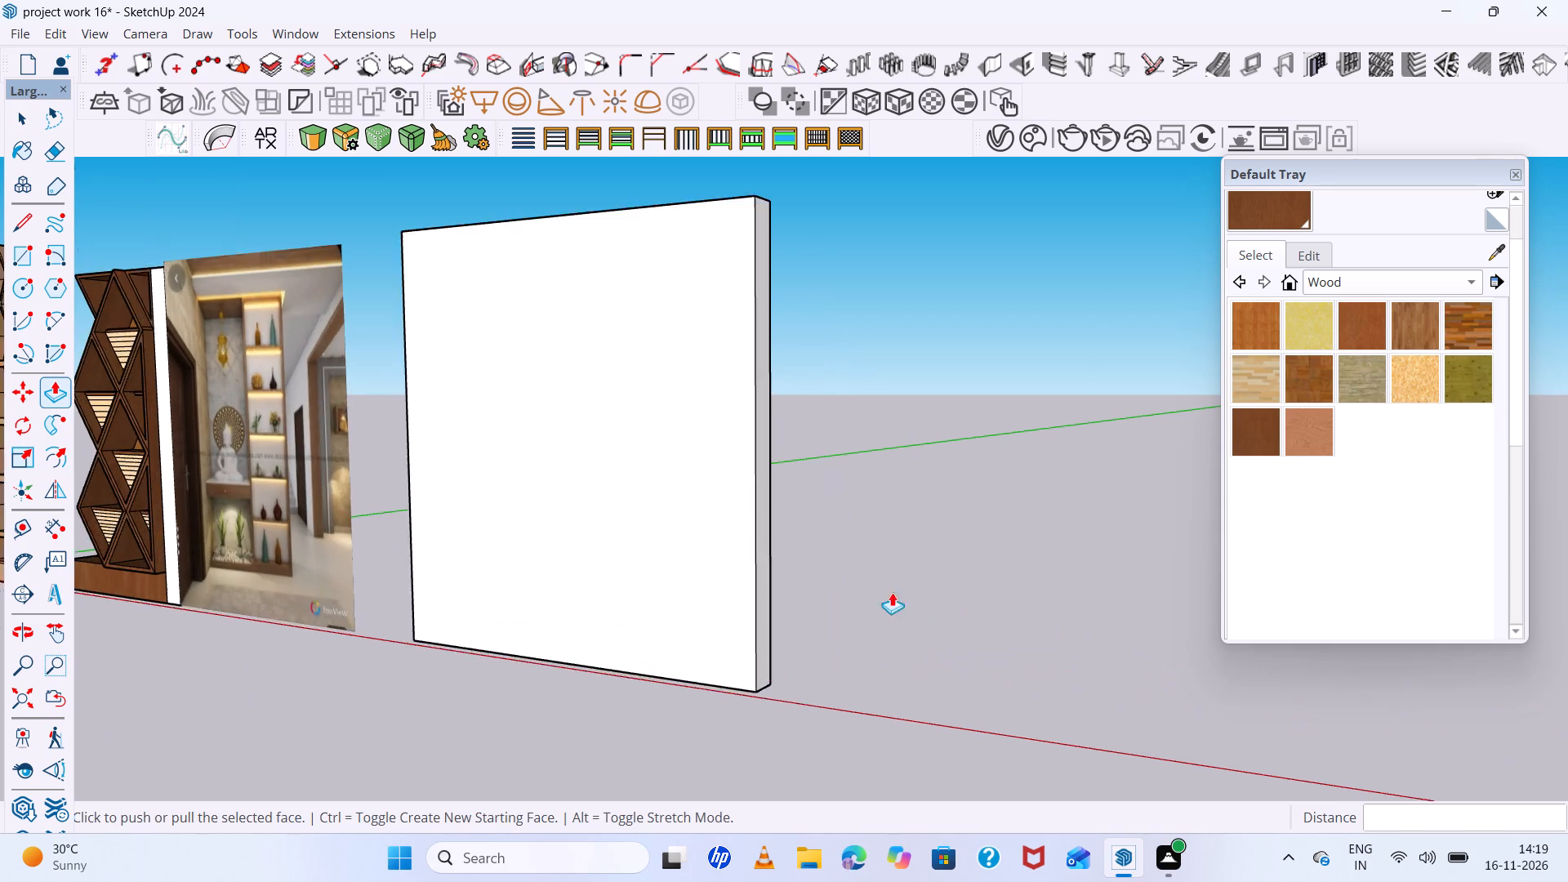
scroll(826, 572, down, 1)
middle_drag(826, 572, 844, 639)
key(space)
scroll(826, 609, up, 1)
click(788, 608)
click(783, 609)
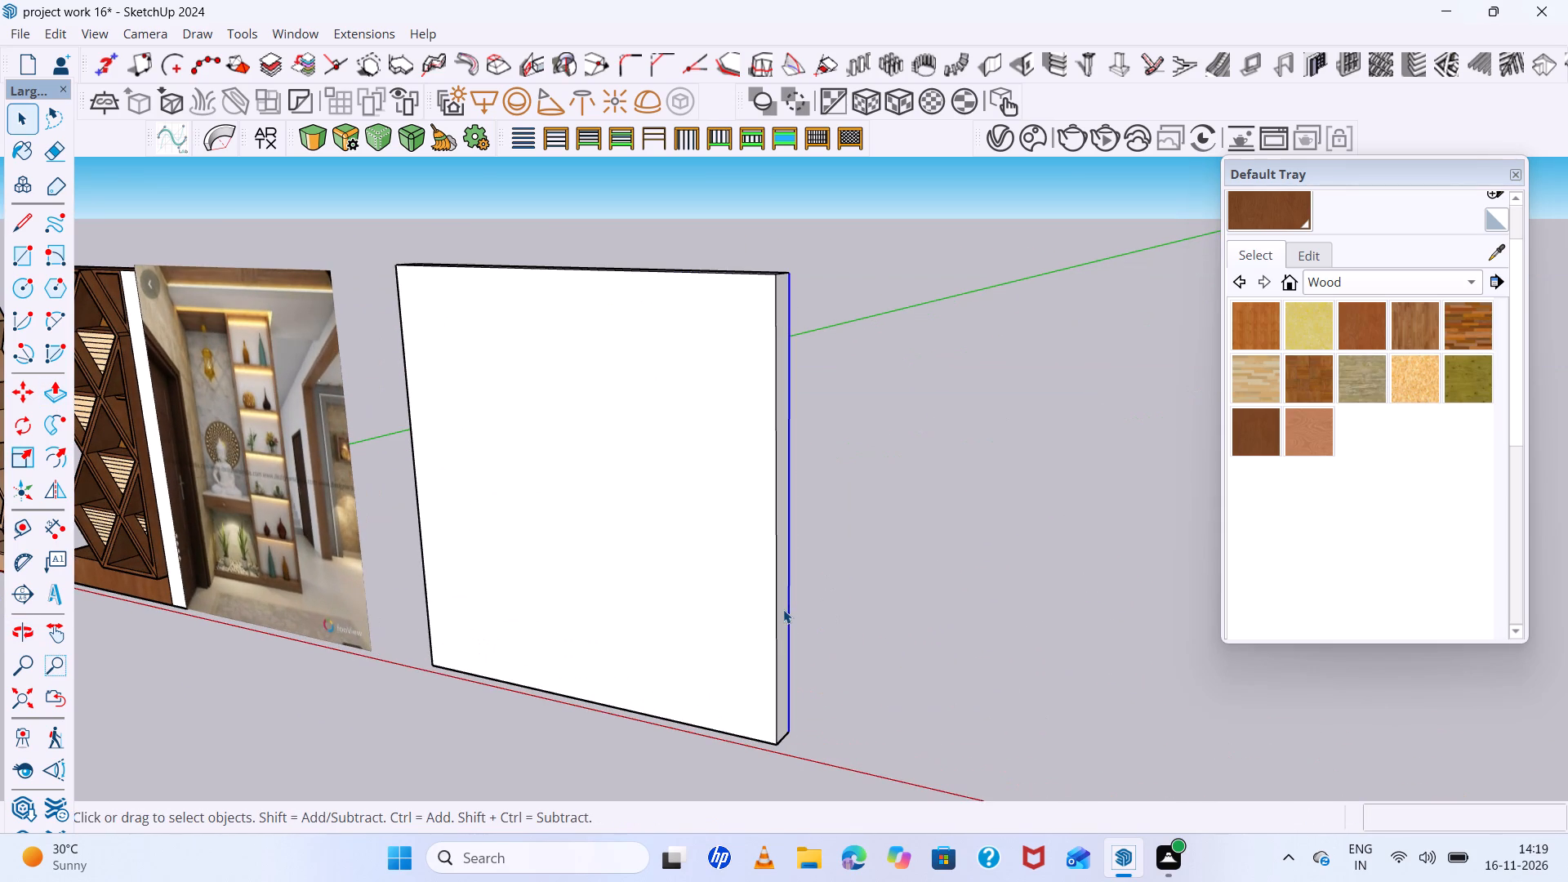
key(p)
click(783, 609)
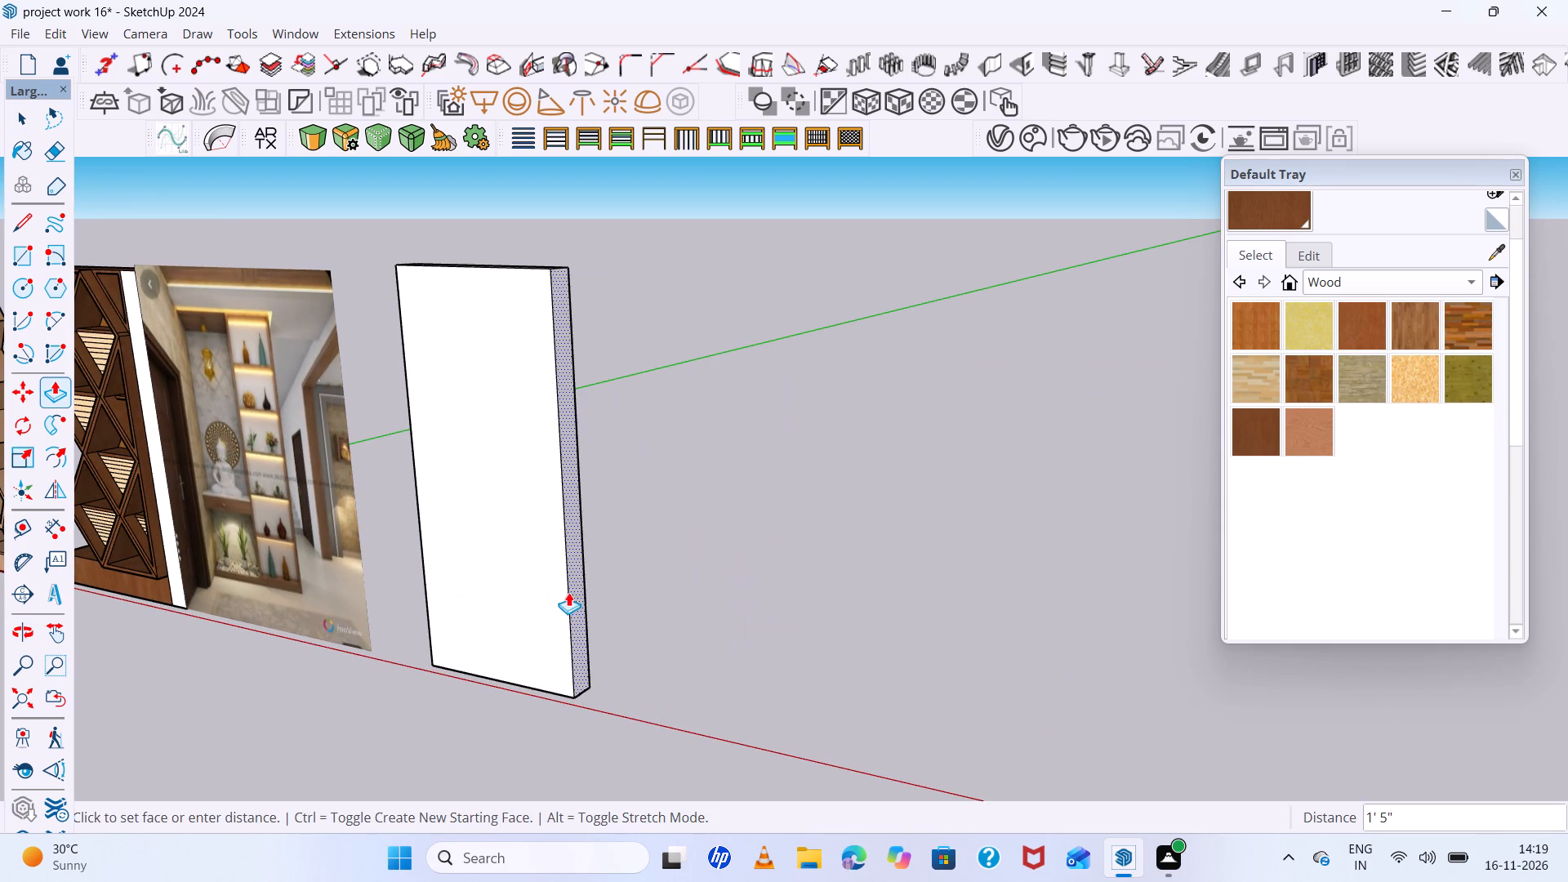
click(594, 604)
Draw a rectangle about 8" wide and 1' 11" high on the panel's front face, starting from its upper corner nearest the photo.
scroll(653, 702, down, 6)
middle_drag(696, 722, 898, 661)
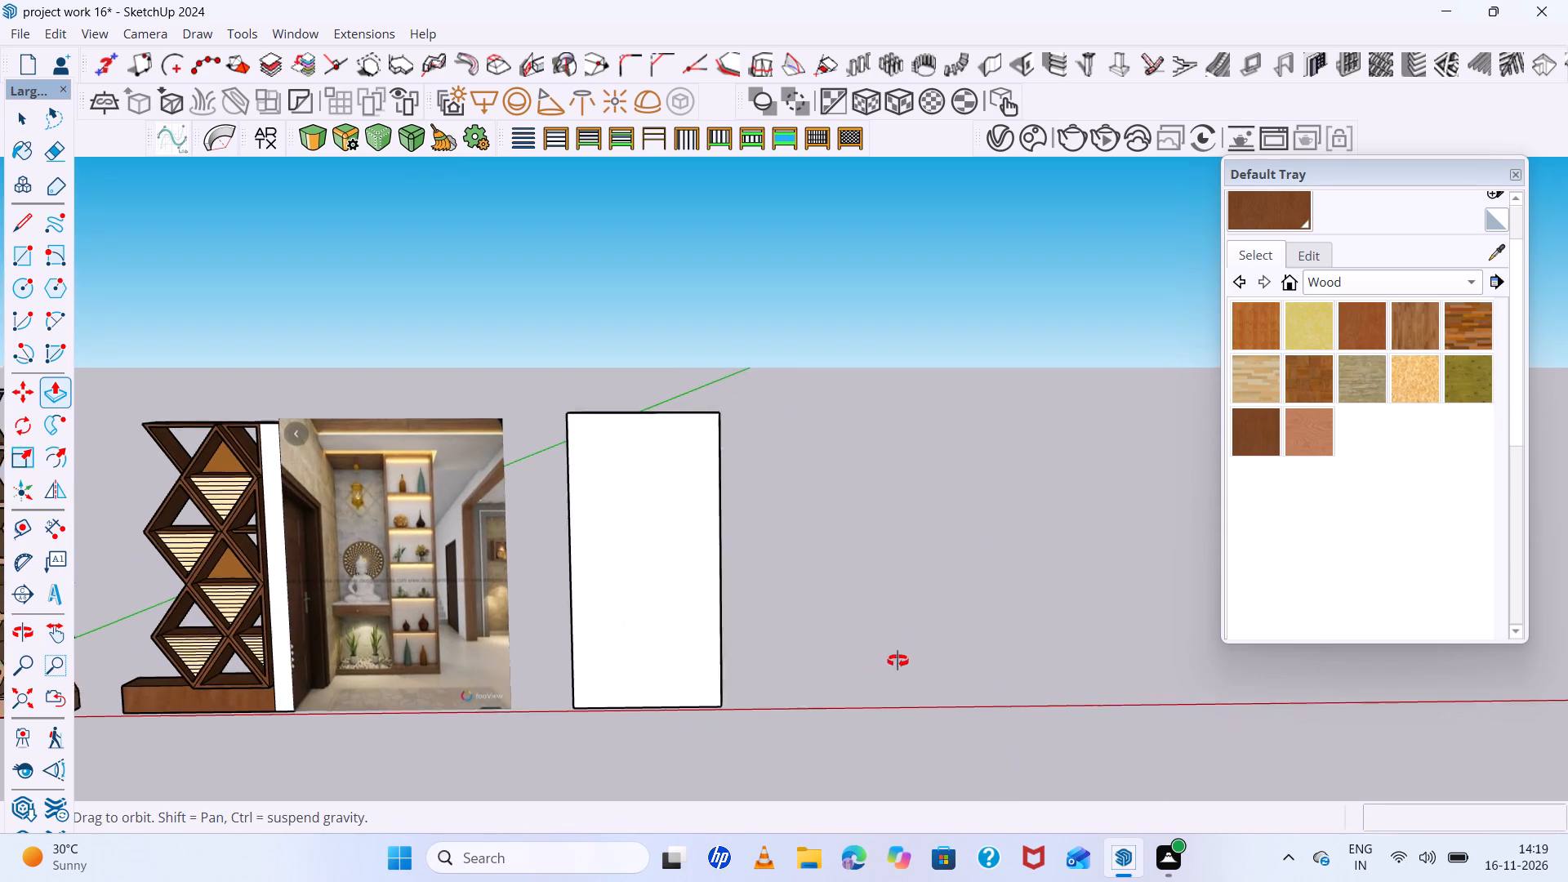
middle_drag(898, 661, 900, 660)
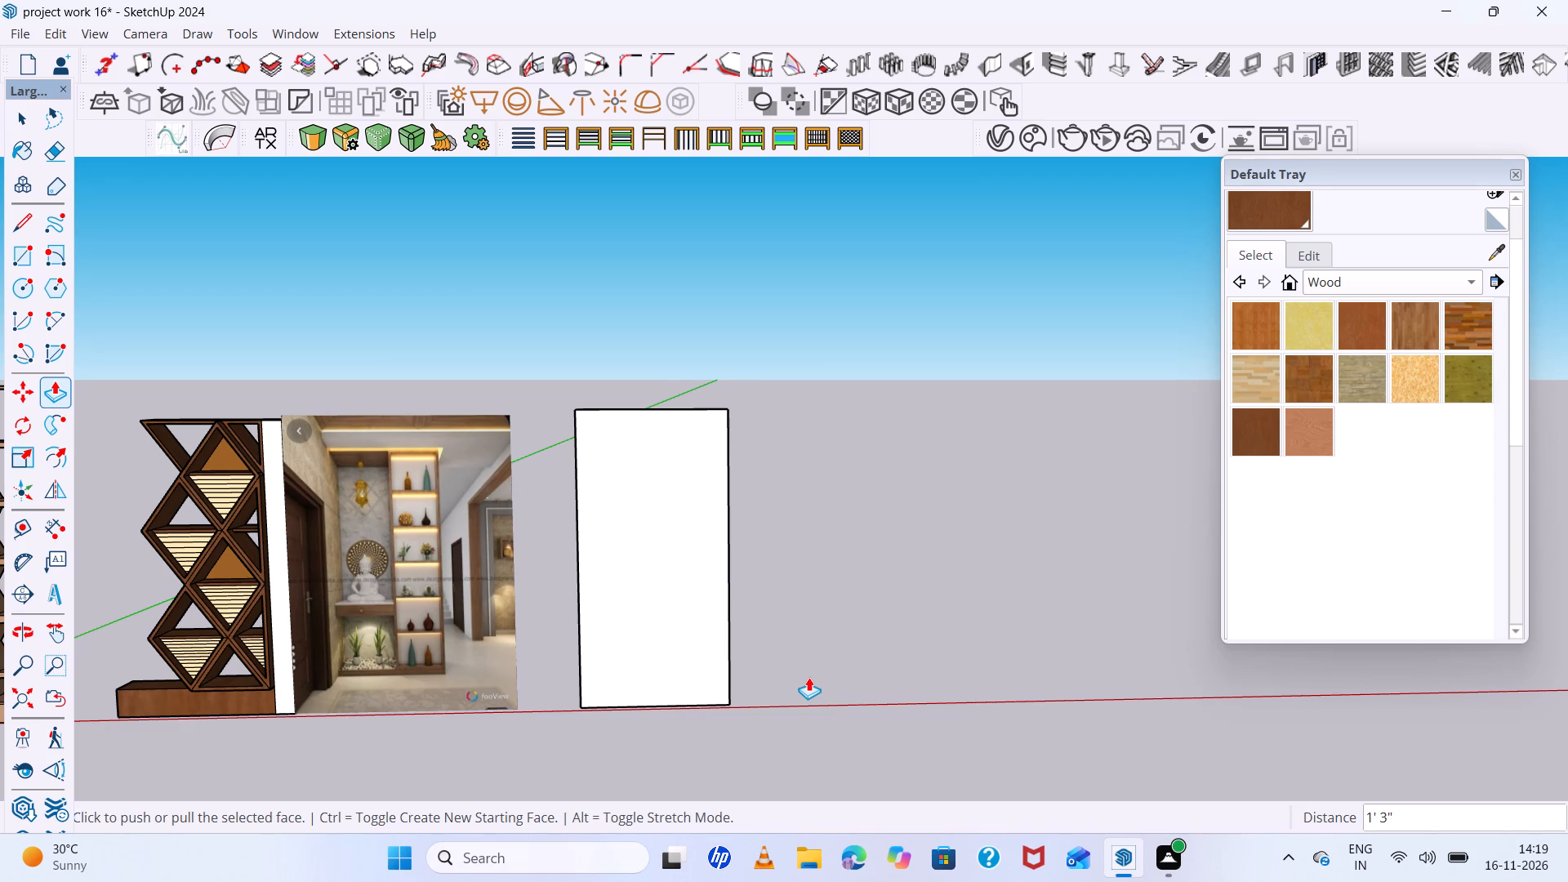
scroll(808, 677, down, 1)
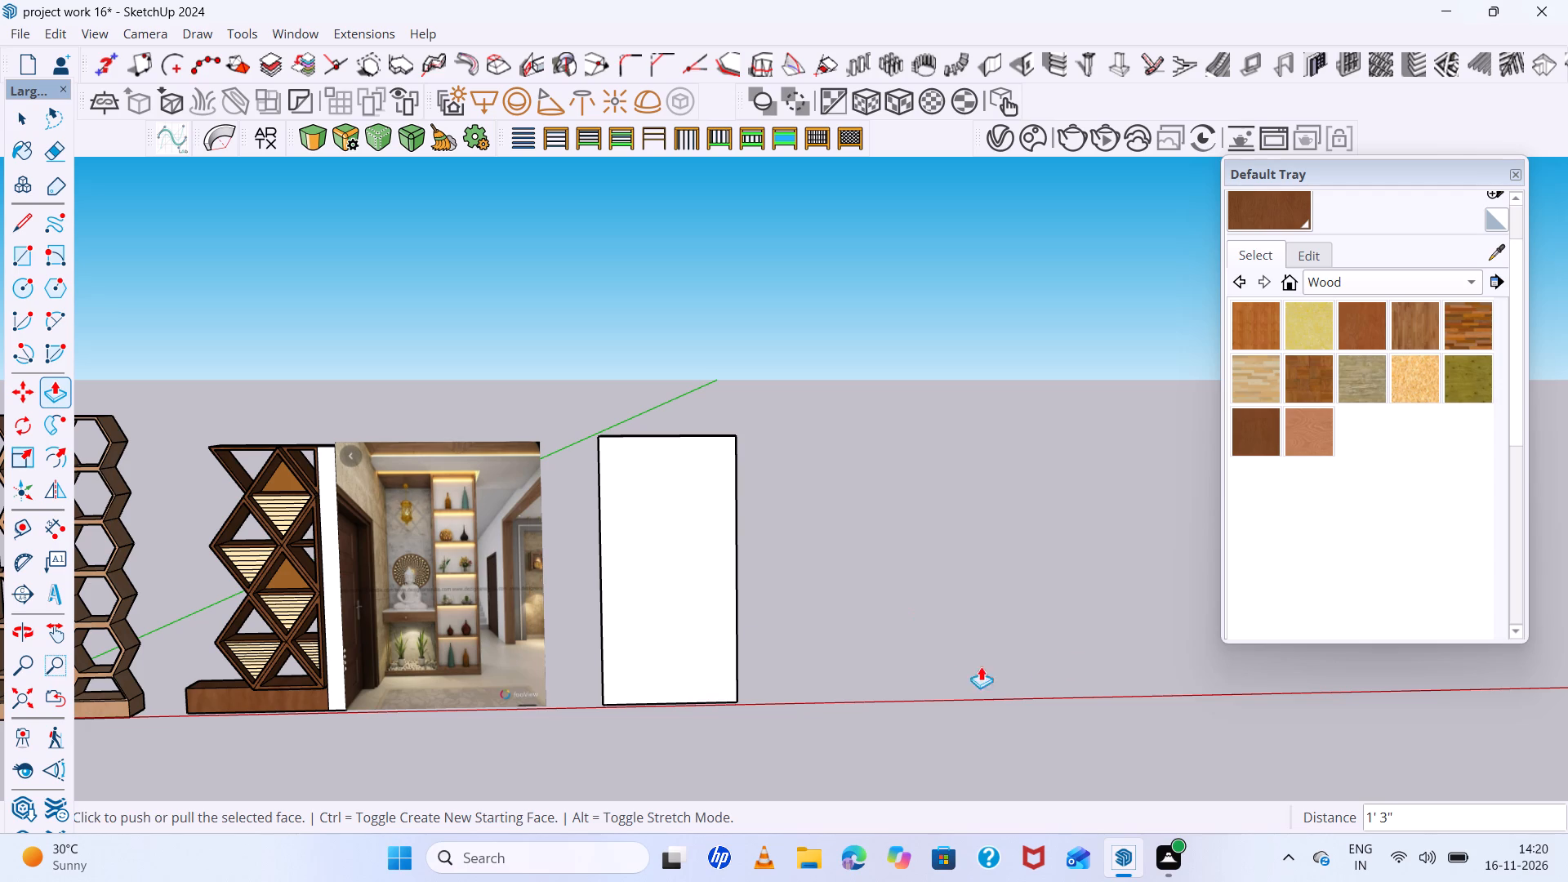
scroll(952, 661, down, 5)
scroll(952, 661, up, 5)
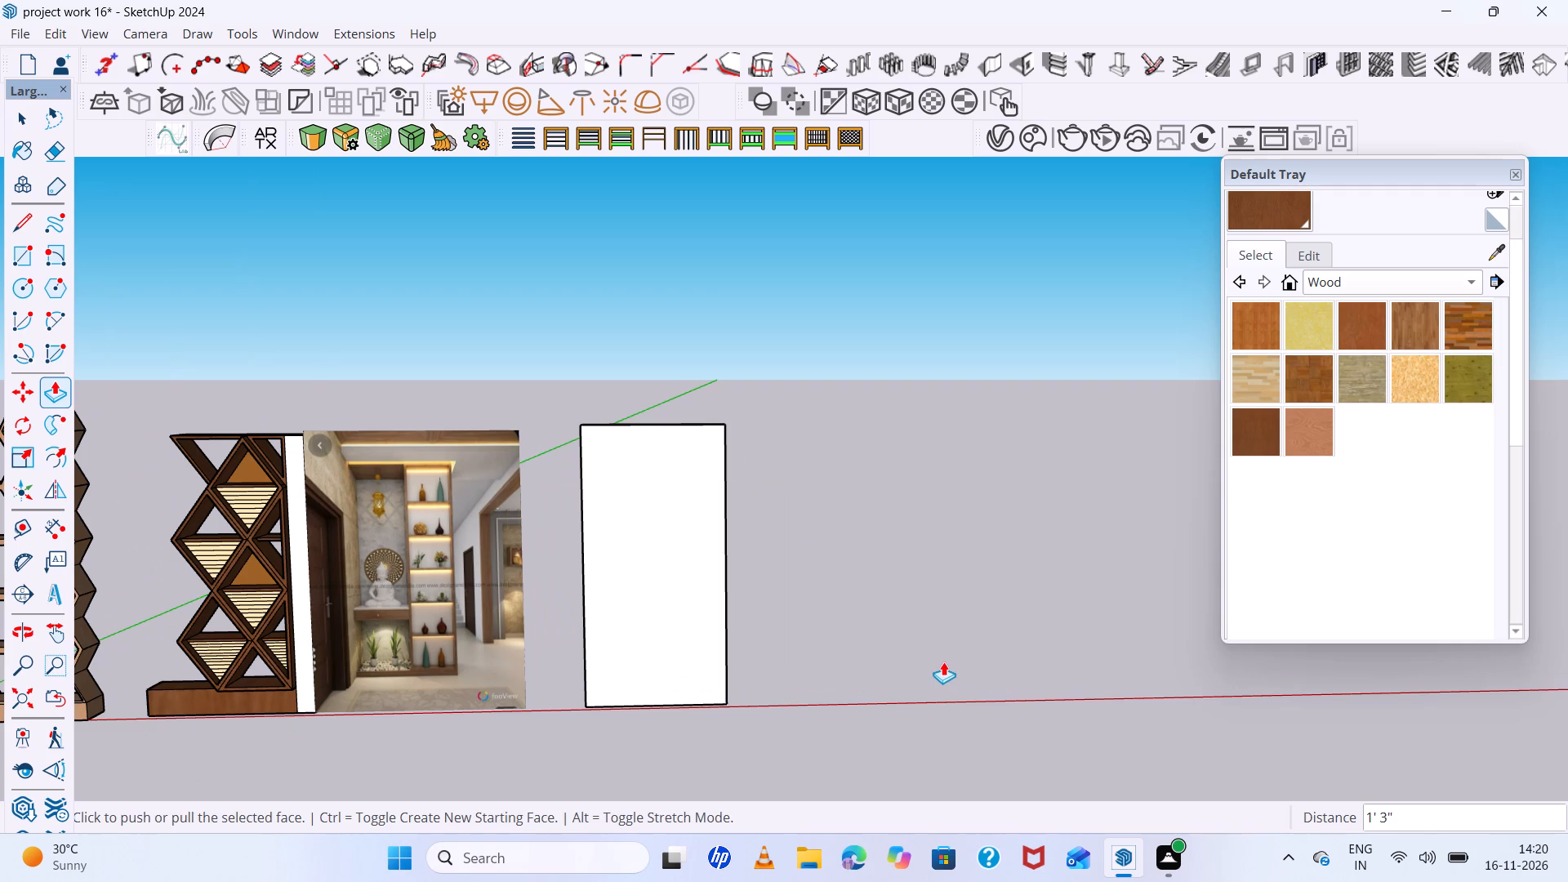
scroll(830, 615, down, 1)
scroll(650, 558, up, 5)
middle_drag(653, 575, 625, 610)
key(space)
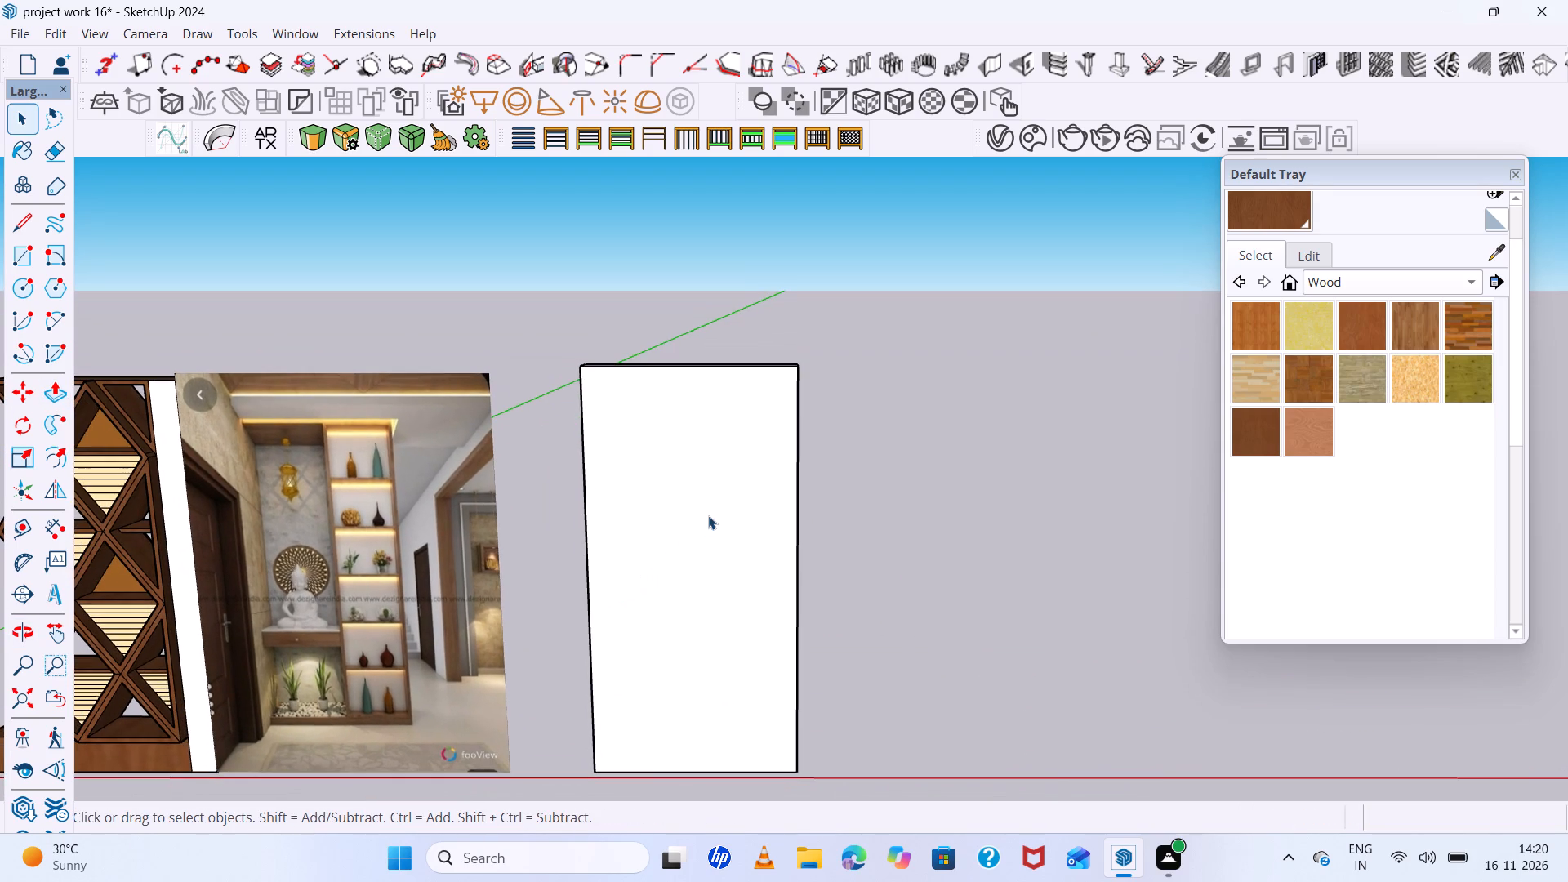
click(711, 514)
scroll(649, 435, up, 5)
scroll(634, 419, down, 5)
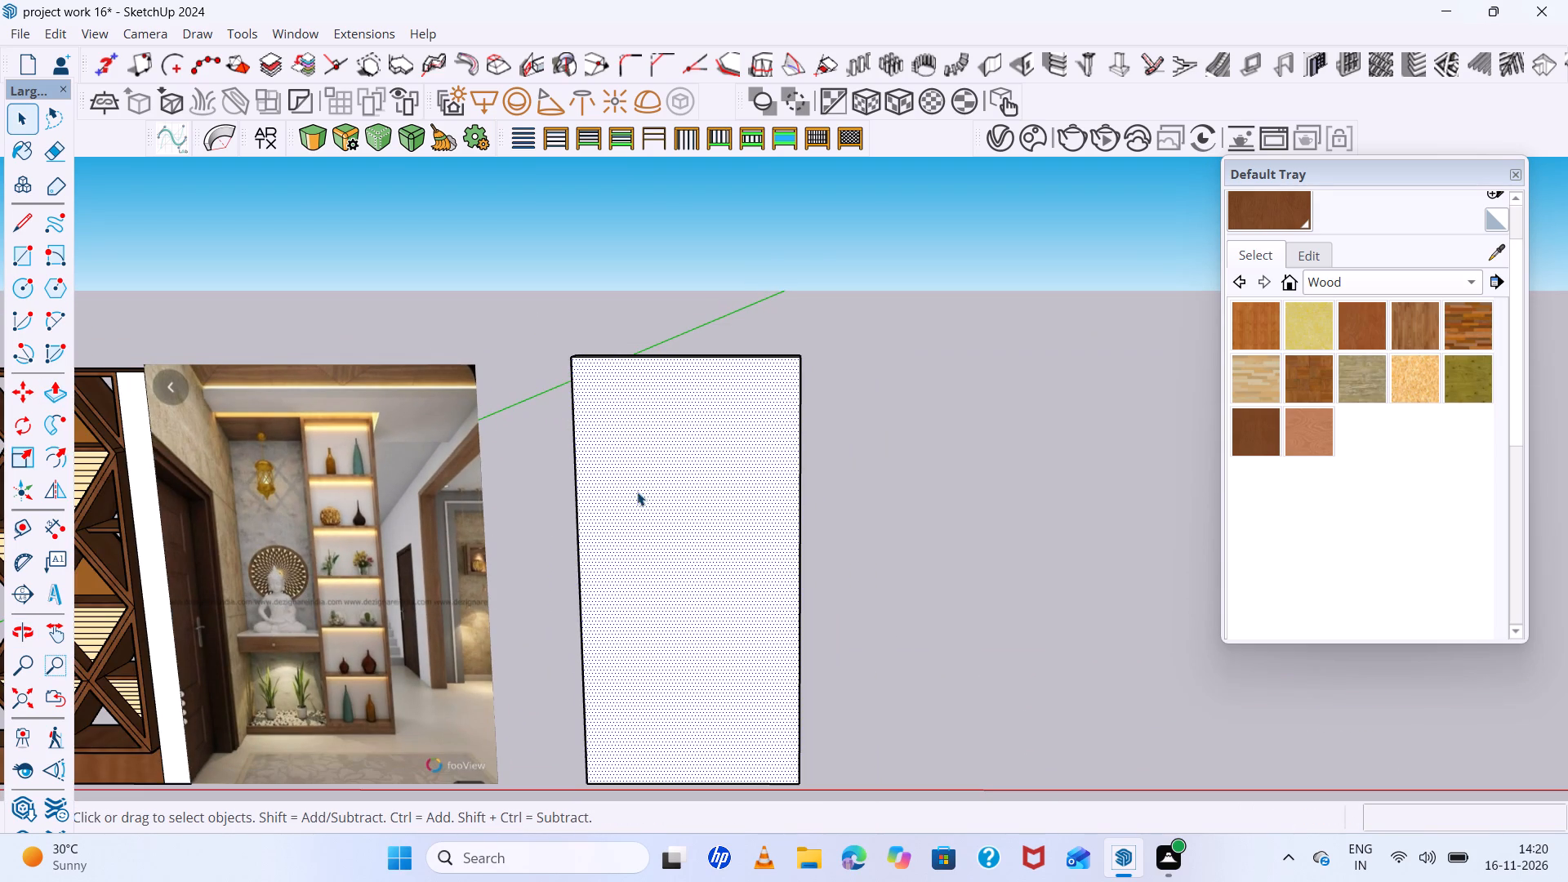
key(r)
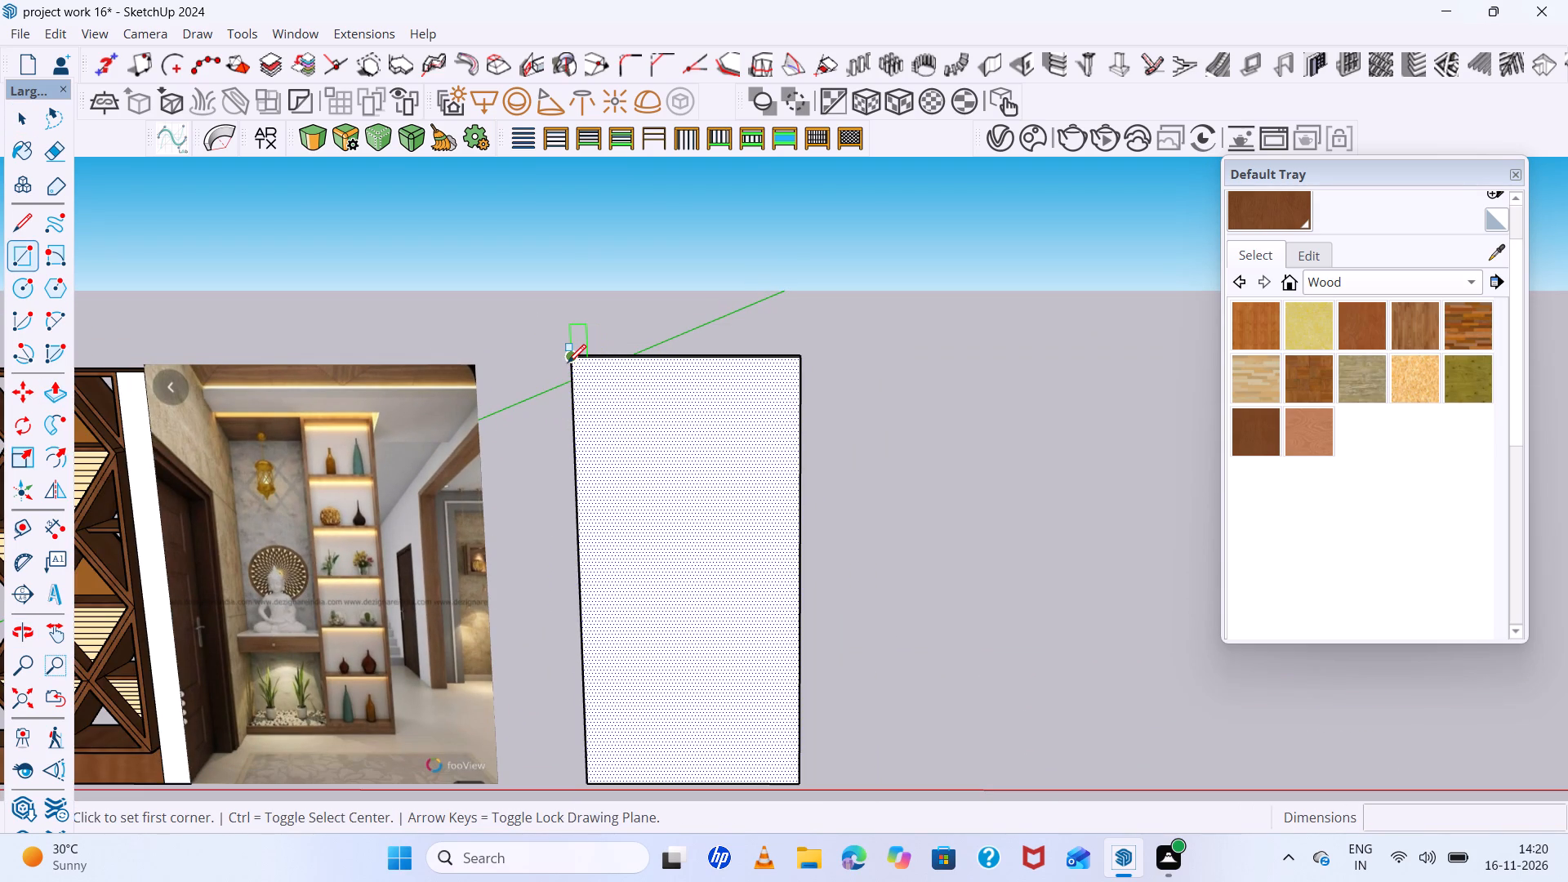
click(567, 363)
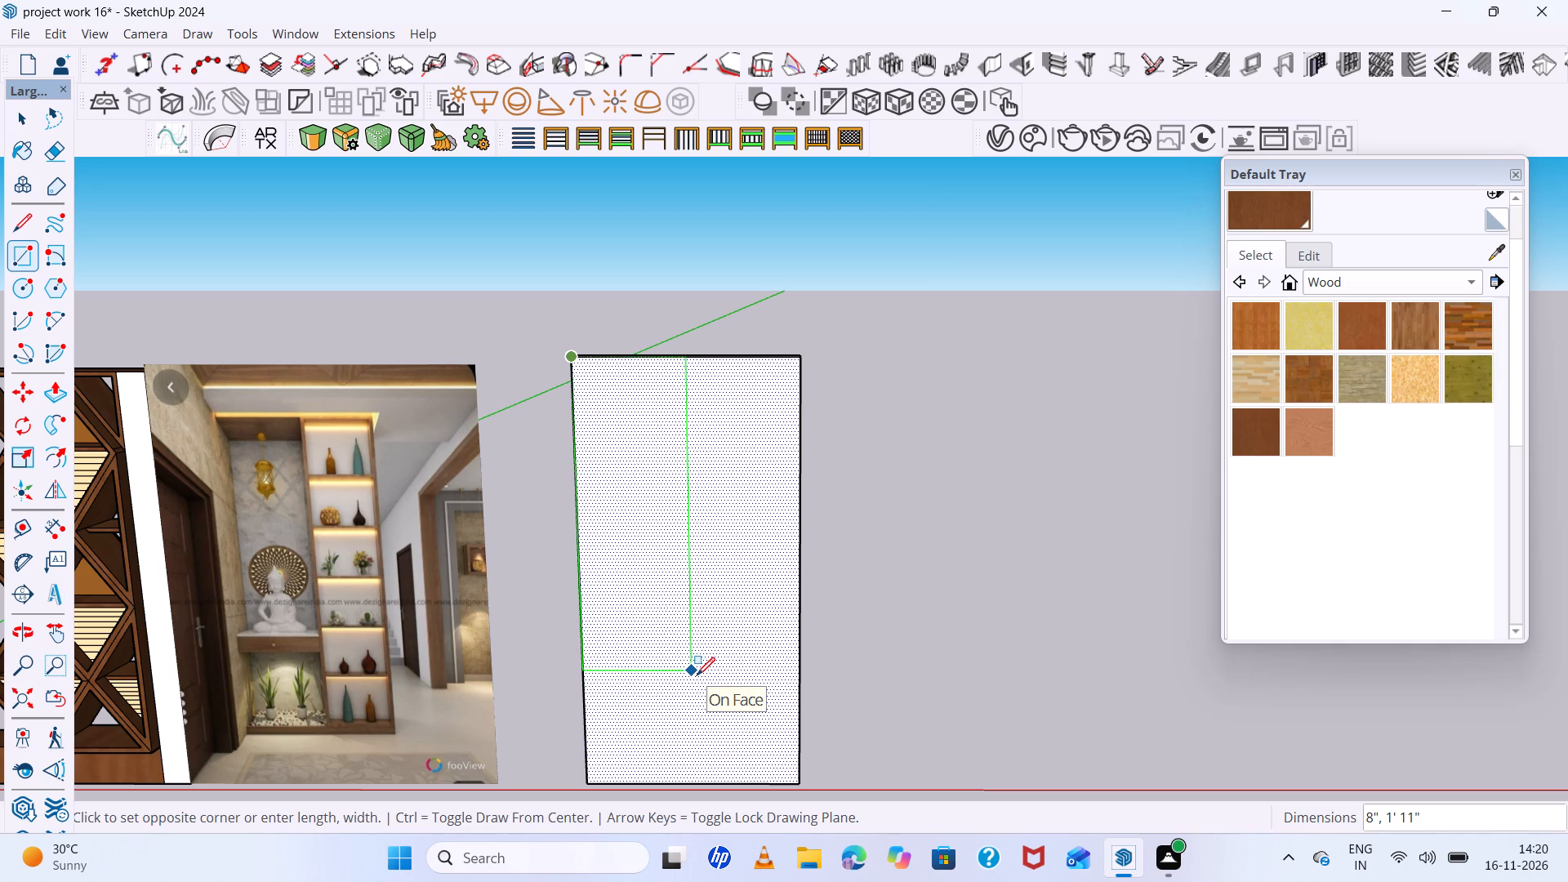
click(697, 675)
key(space)
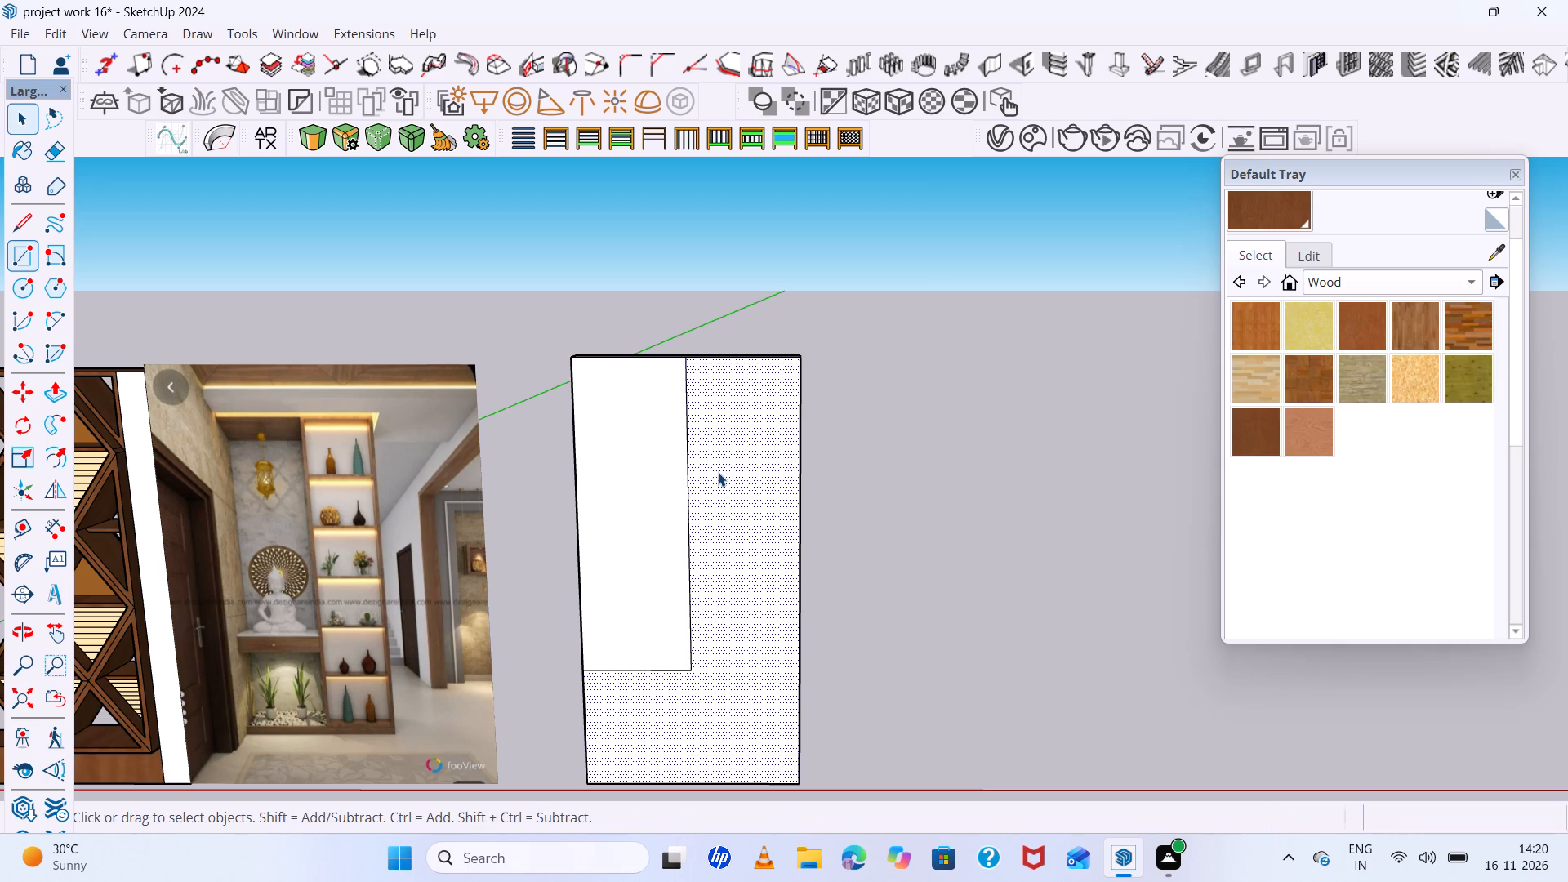
Draw a vertical line of about 9" from the rectangle's lower inner corner down to the panel's bottom edge.
click(718, 472)
key(l)
scroll(708, 651, up, 5)
scroll(688, 675, down, 5)
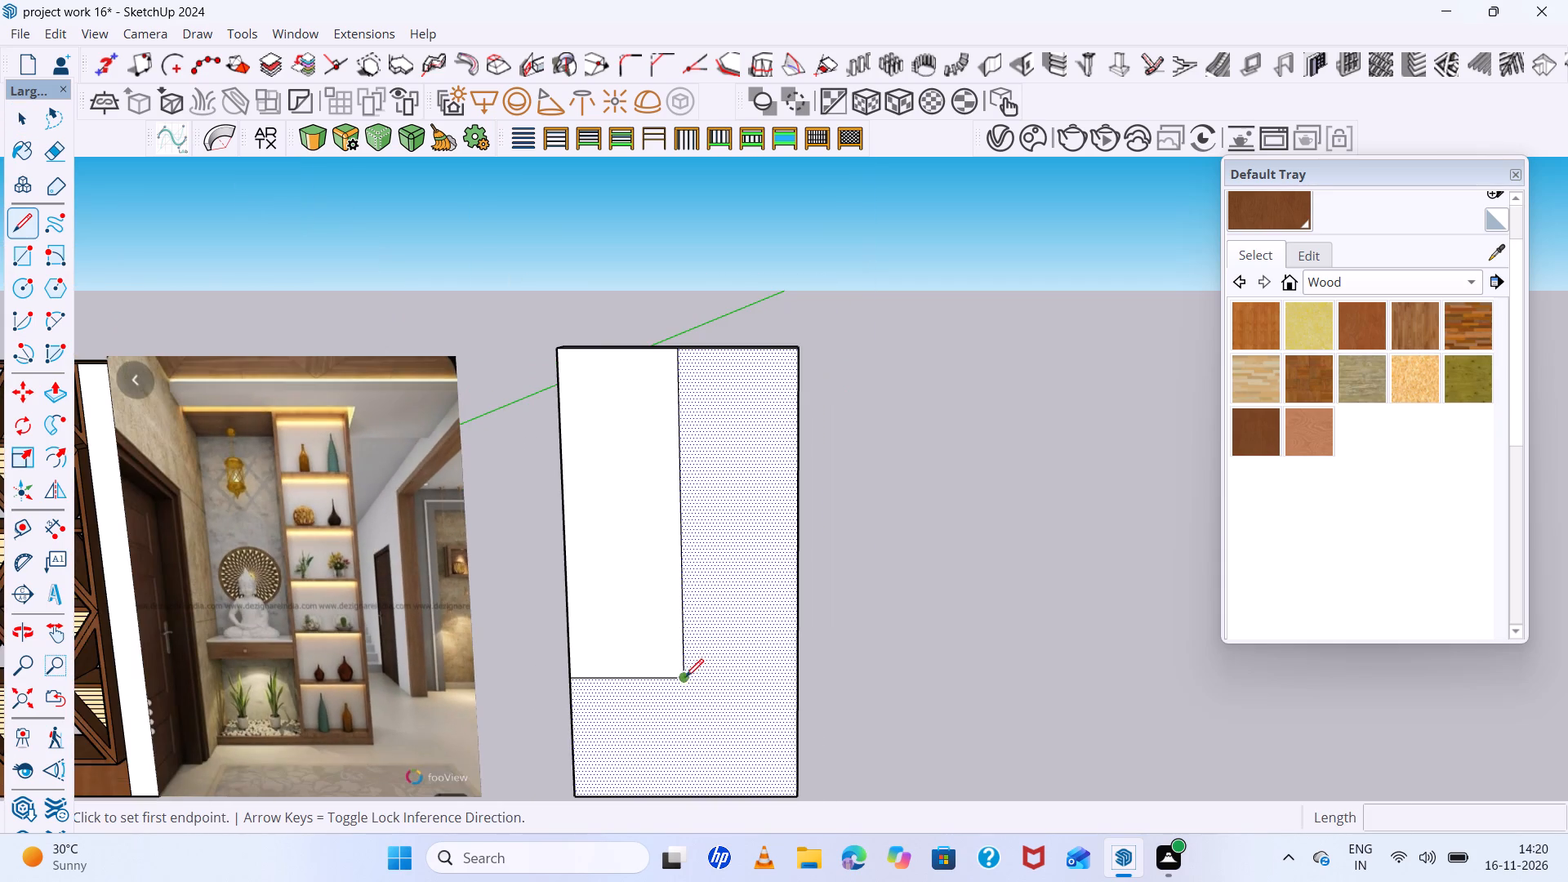
click(684, 677)
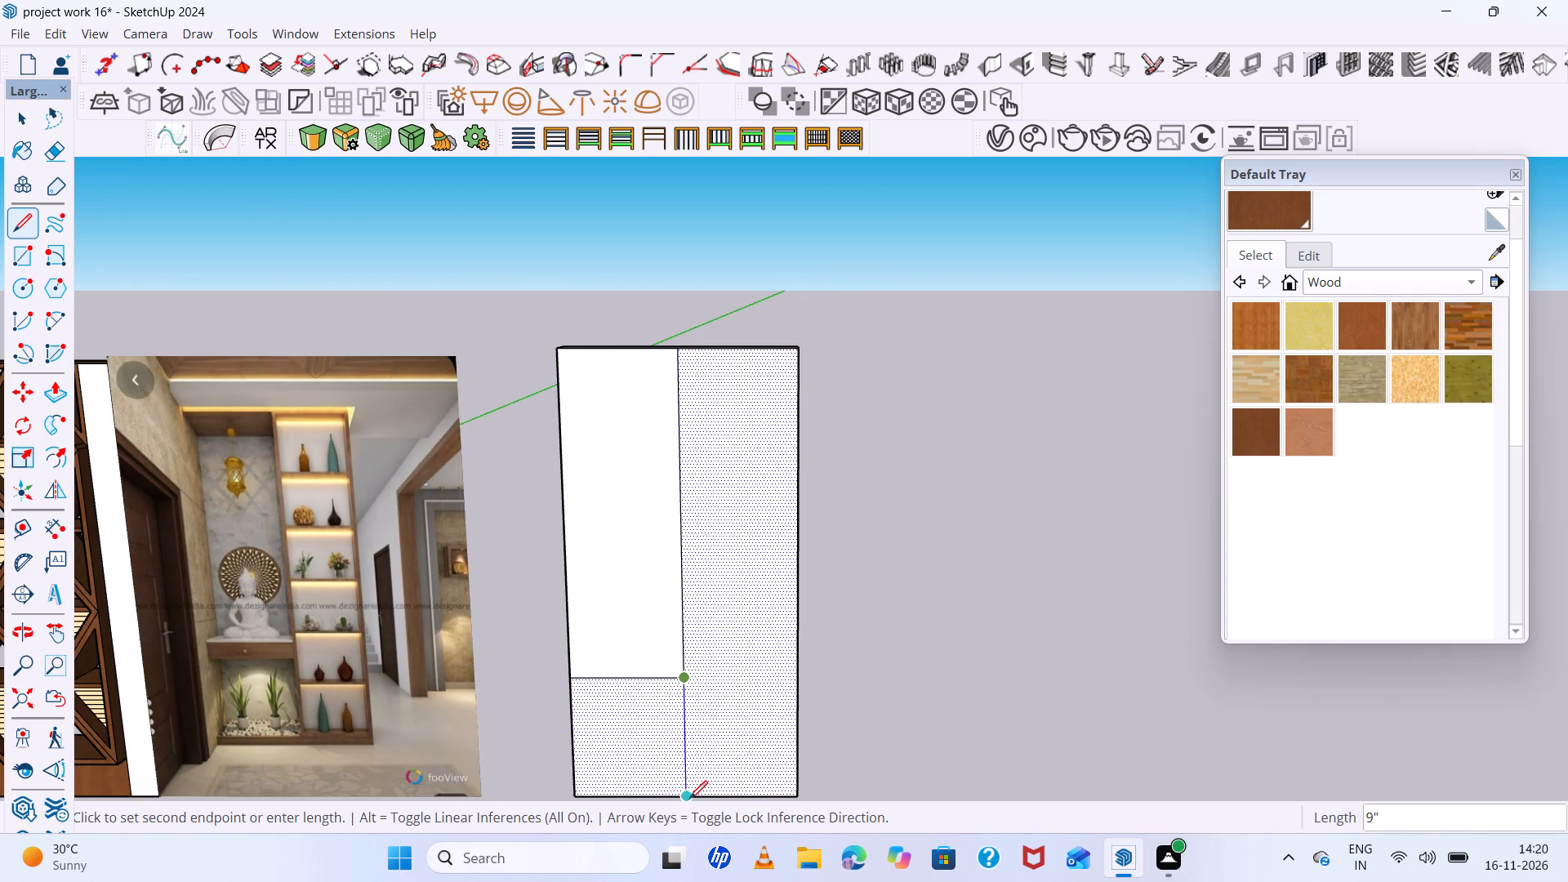
click(689, 799)
scroll(687, 657, down, 6)
middle_drag(700, 670, 714, 578)
scroll(716, 569, up, 5)
key(space)
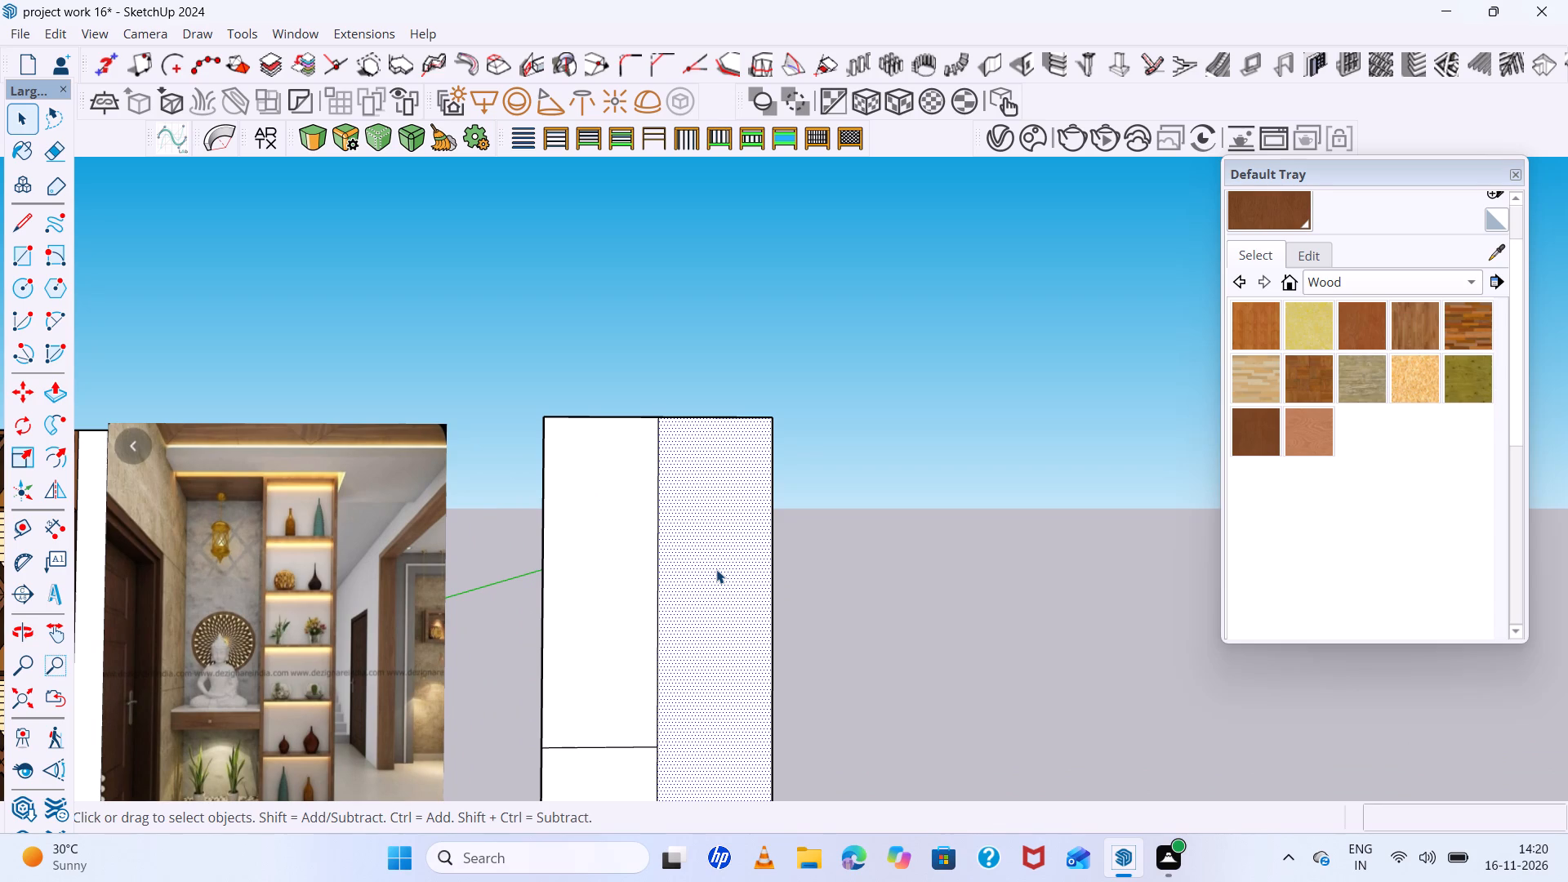
Offset the full-height front face on the panel's side farther from the photo inward by about 1".
click(716, 569)
key(f)
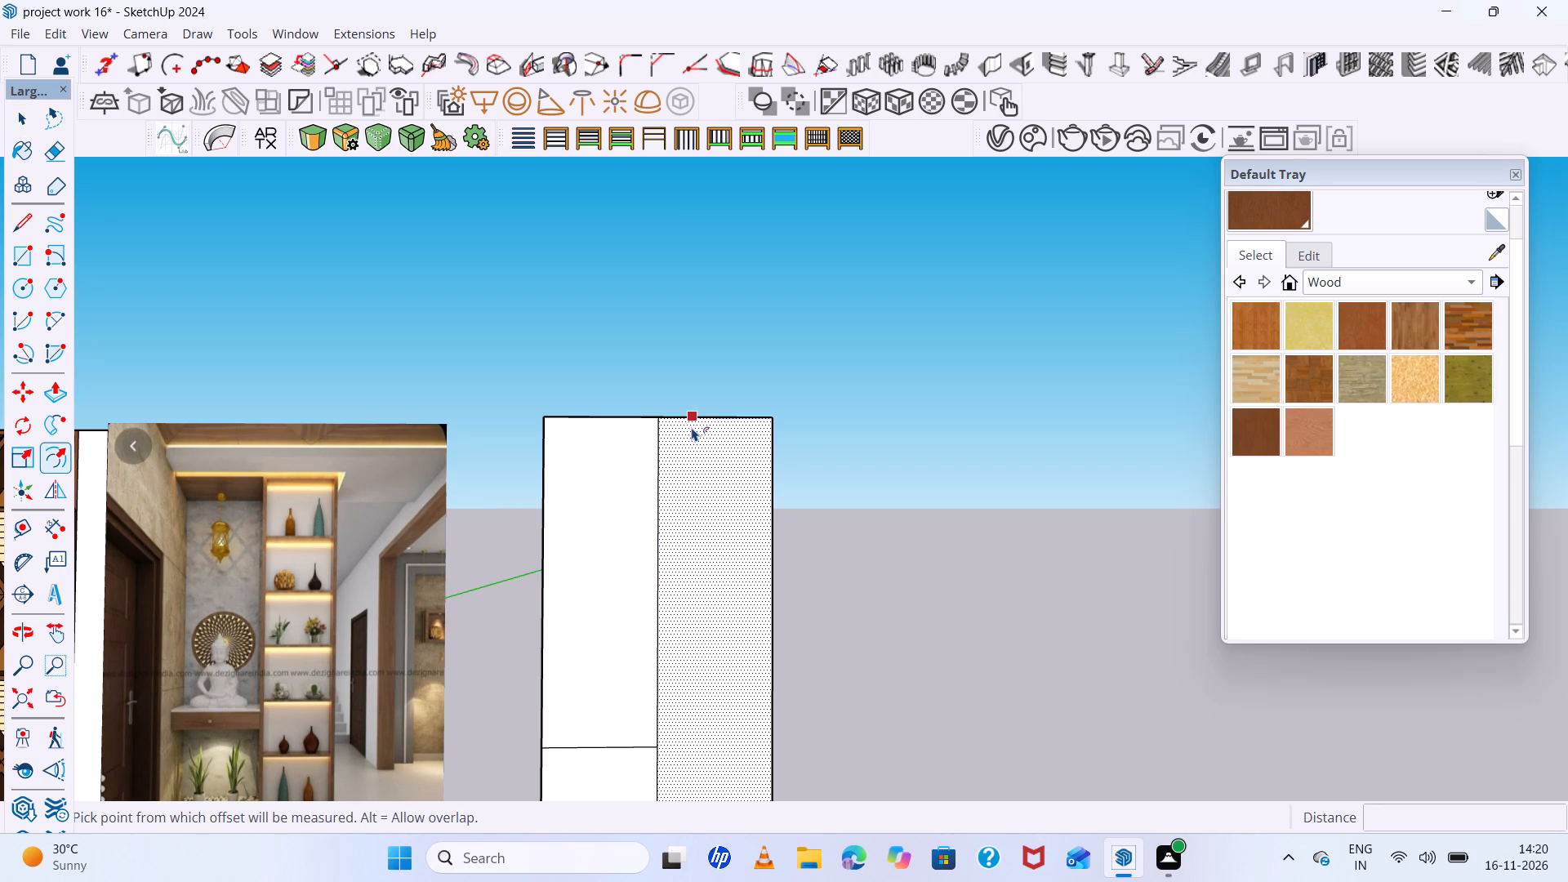
click(692, 427)
scroll(692, 430, up, 4)
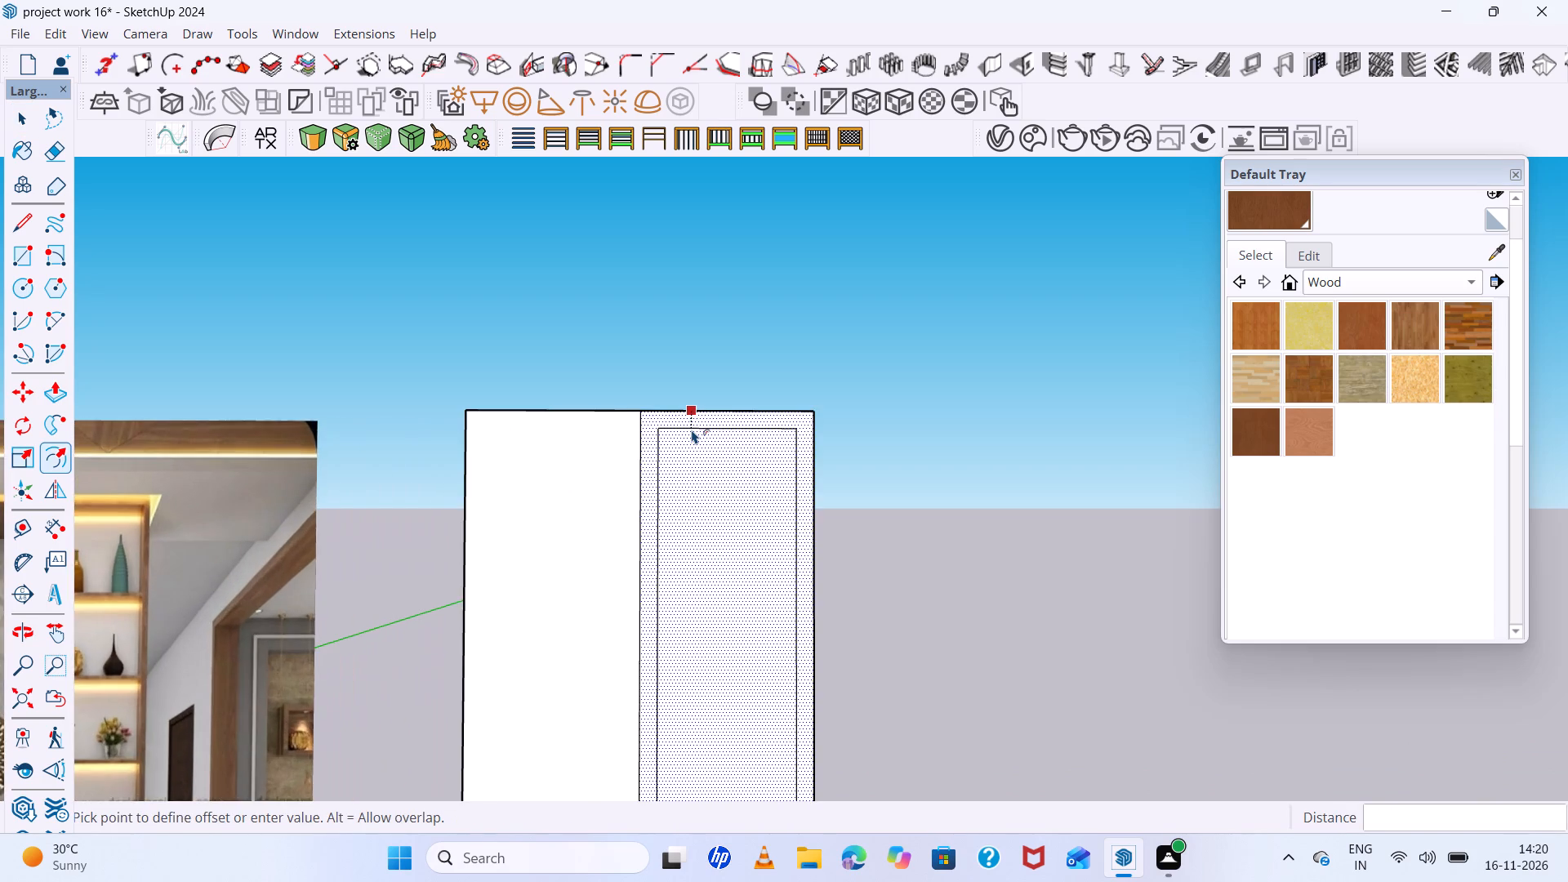
scroll(692, 430, up, 2)
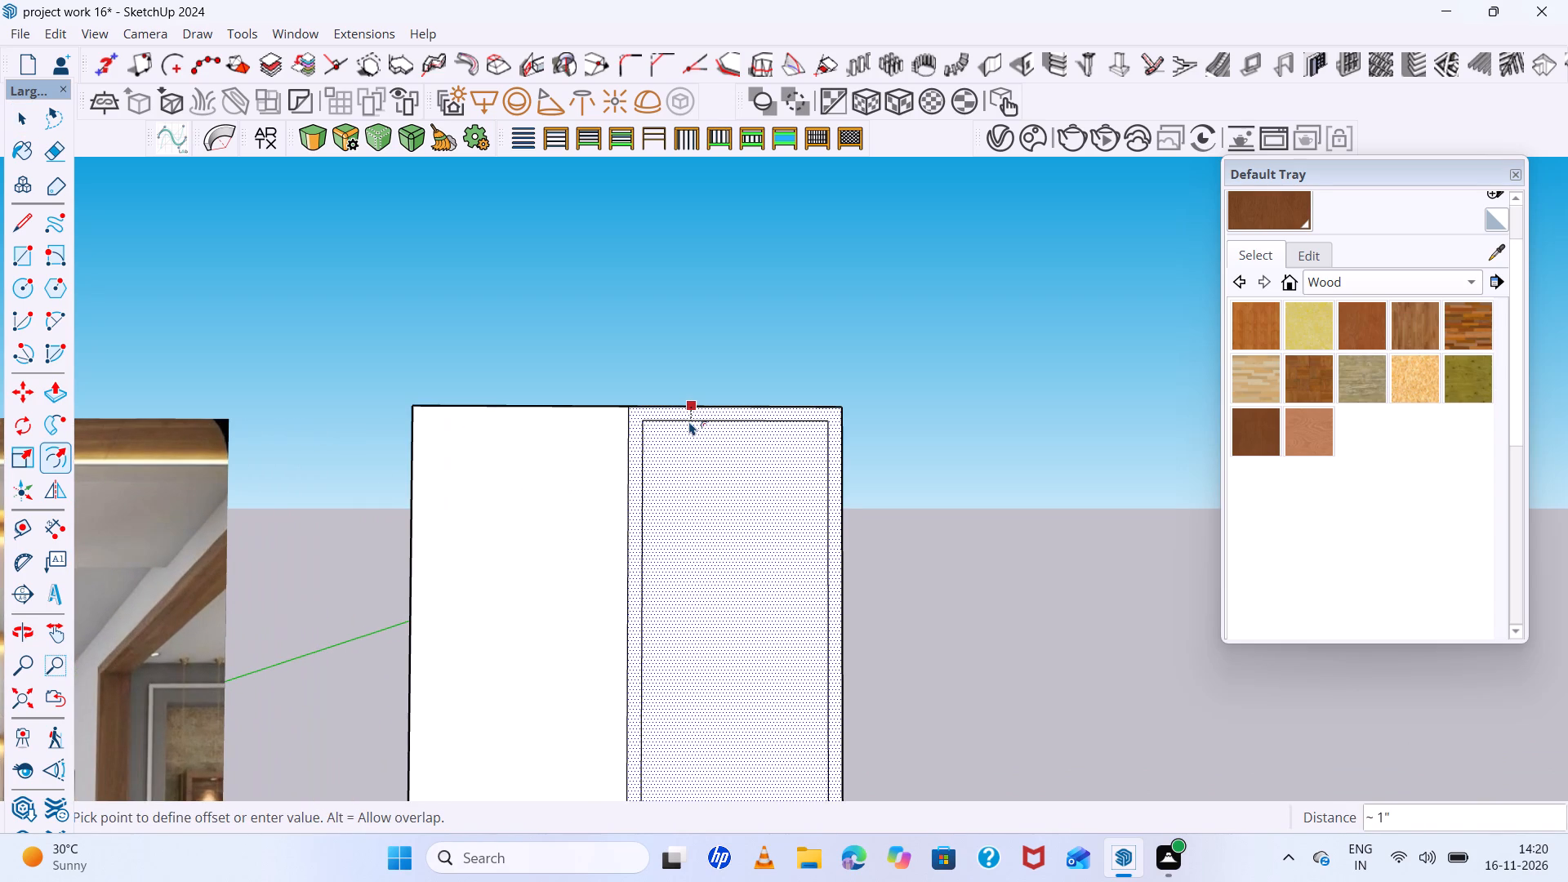
click(689, 421)
scroll(689, 421, down, 6)
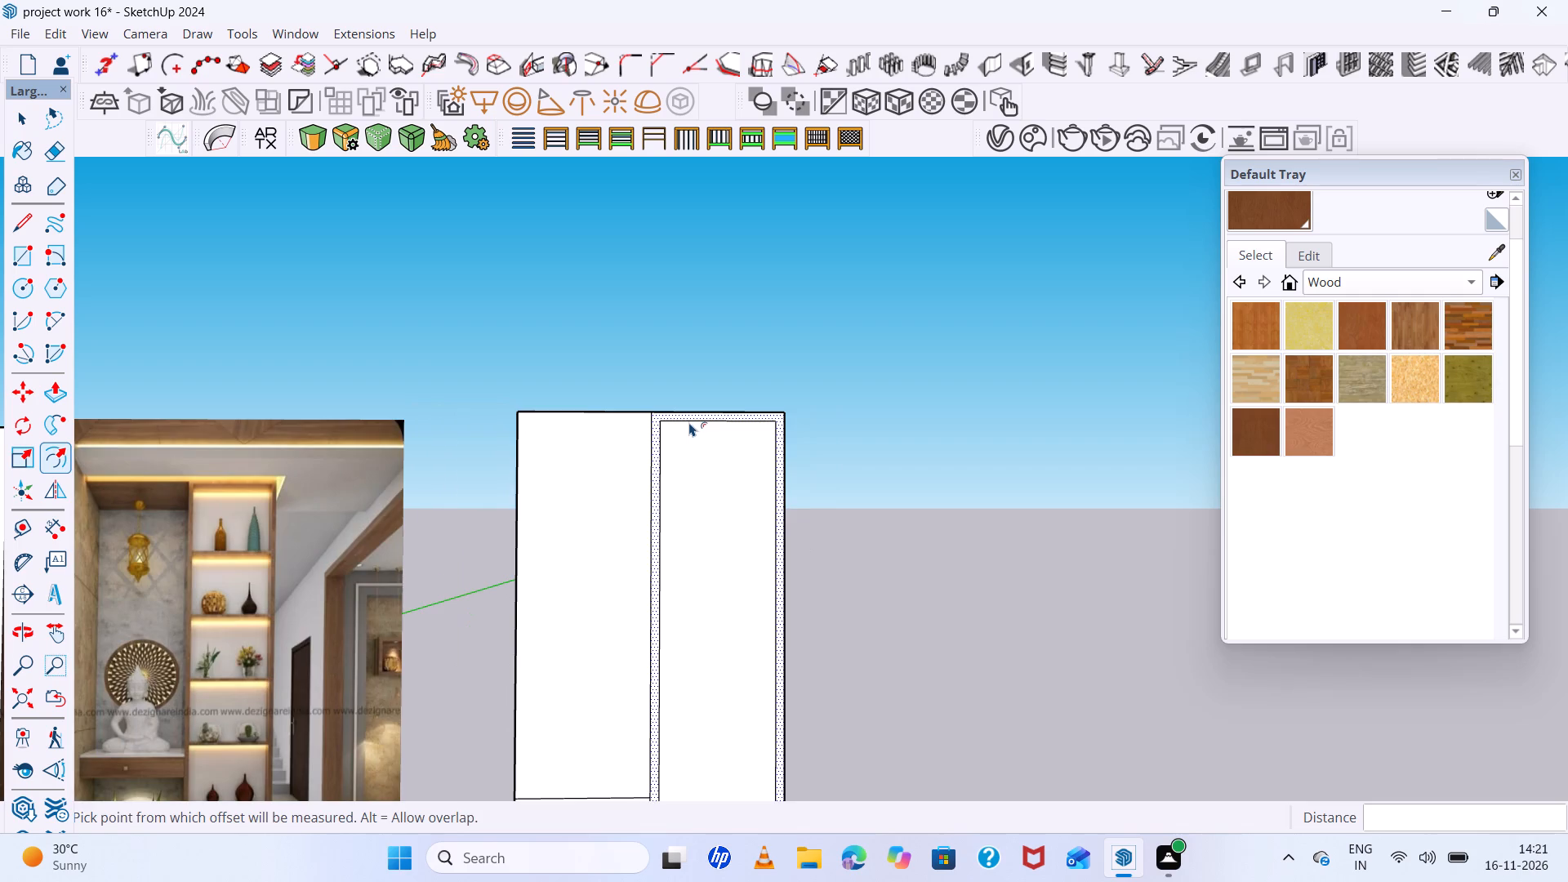
scroll(689, 422, down, 4)
middle_drag(739, 493, 696, 504)
key(space)
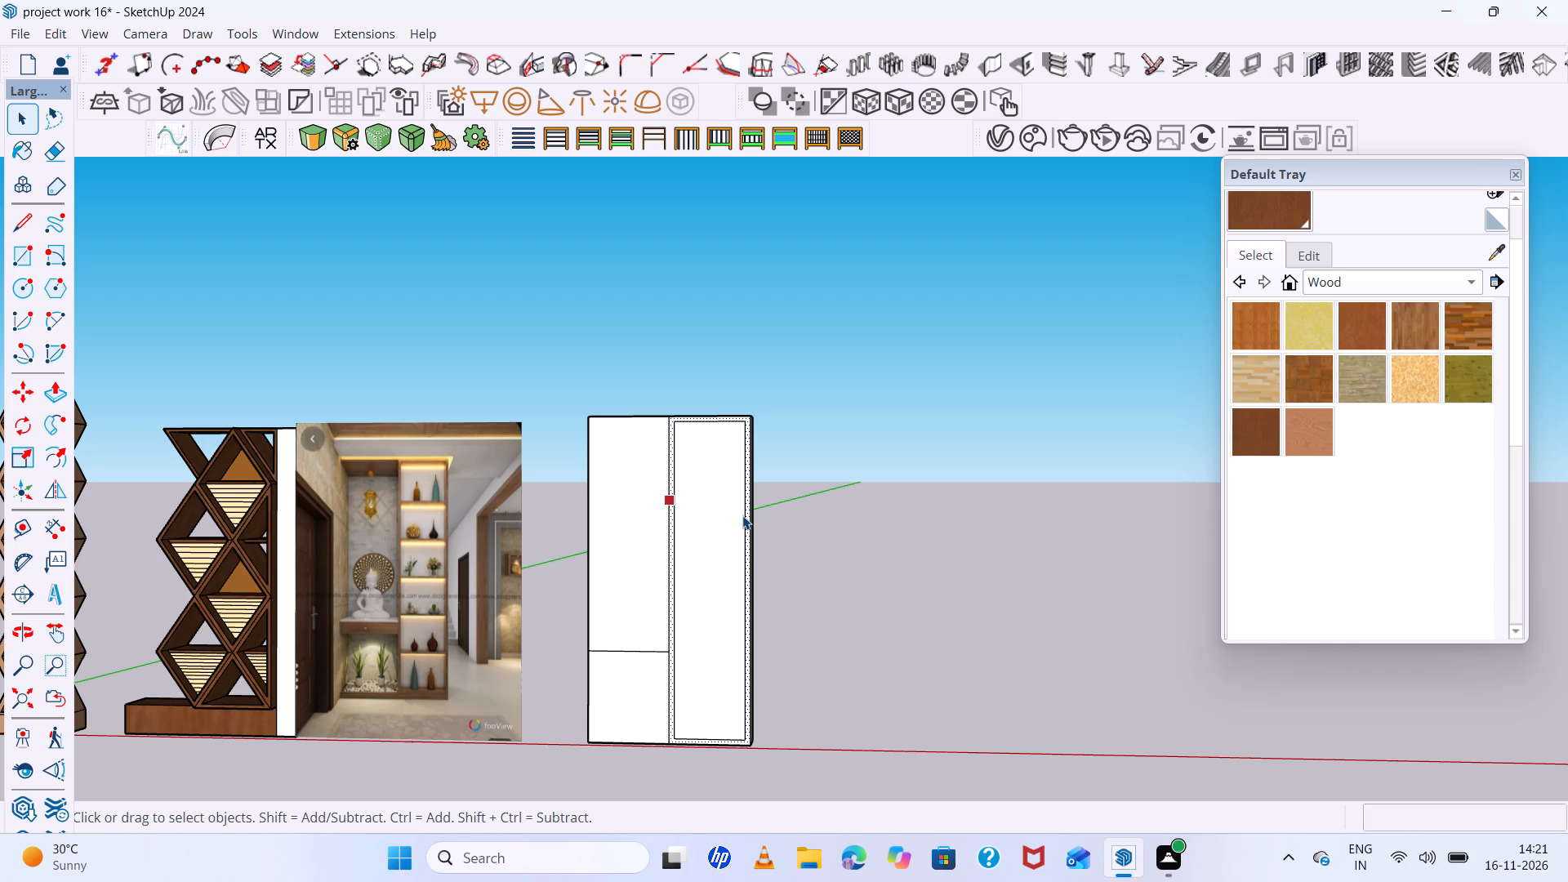
key(space)
Offset the upper niche rectangle's face, on the side nearest the photo, inward to outline a thin frame.
scroll(595, 521, down, 5)
middle_drag(593, 519, 613, 543)
scroll(617, 467, up, 5)
click(617, 466)
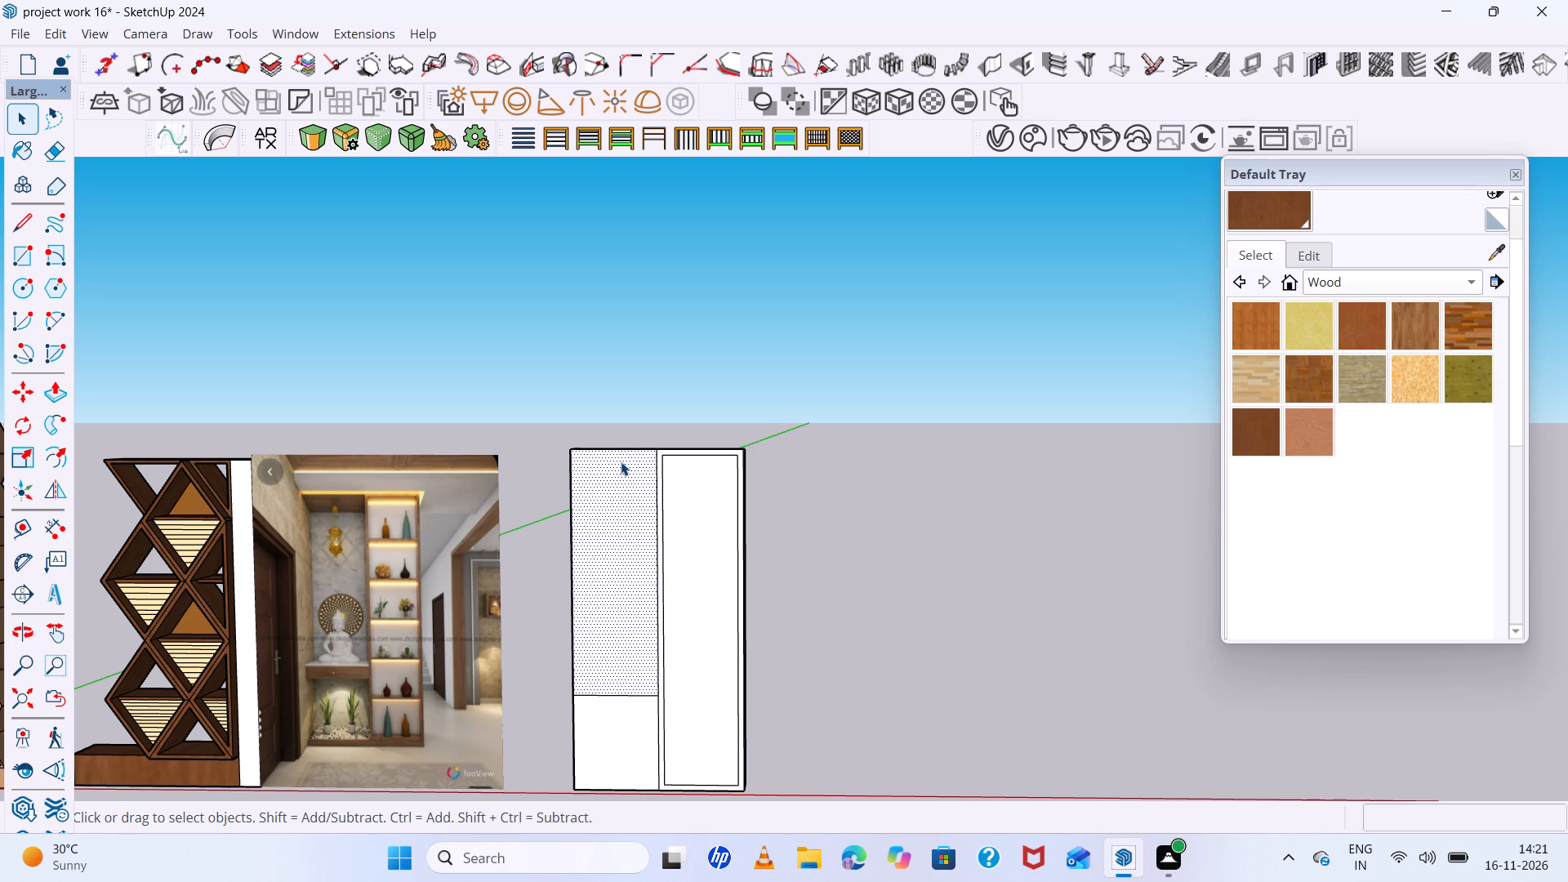
key(f)
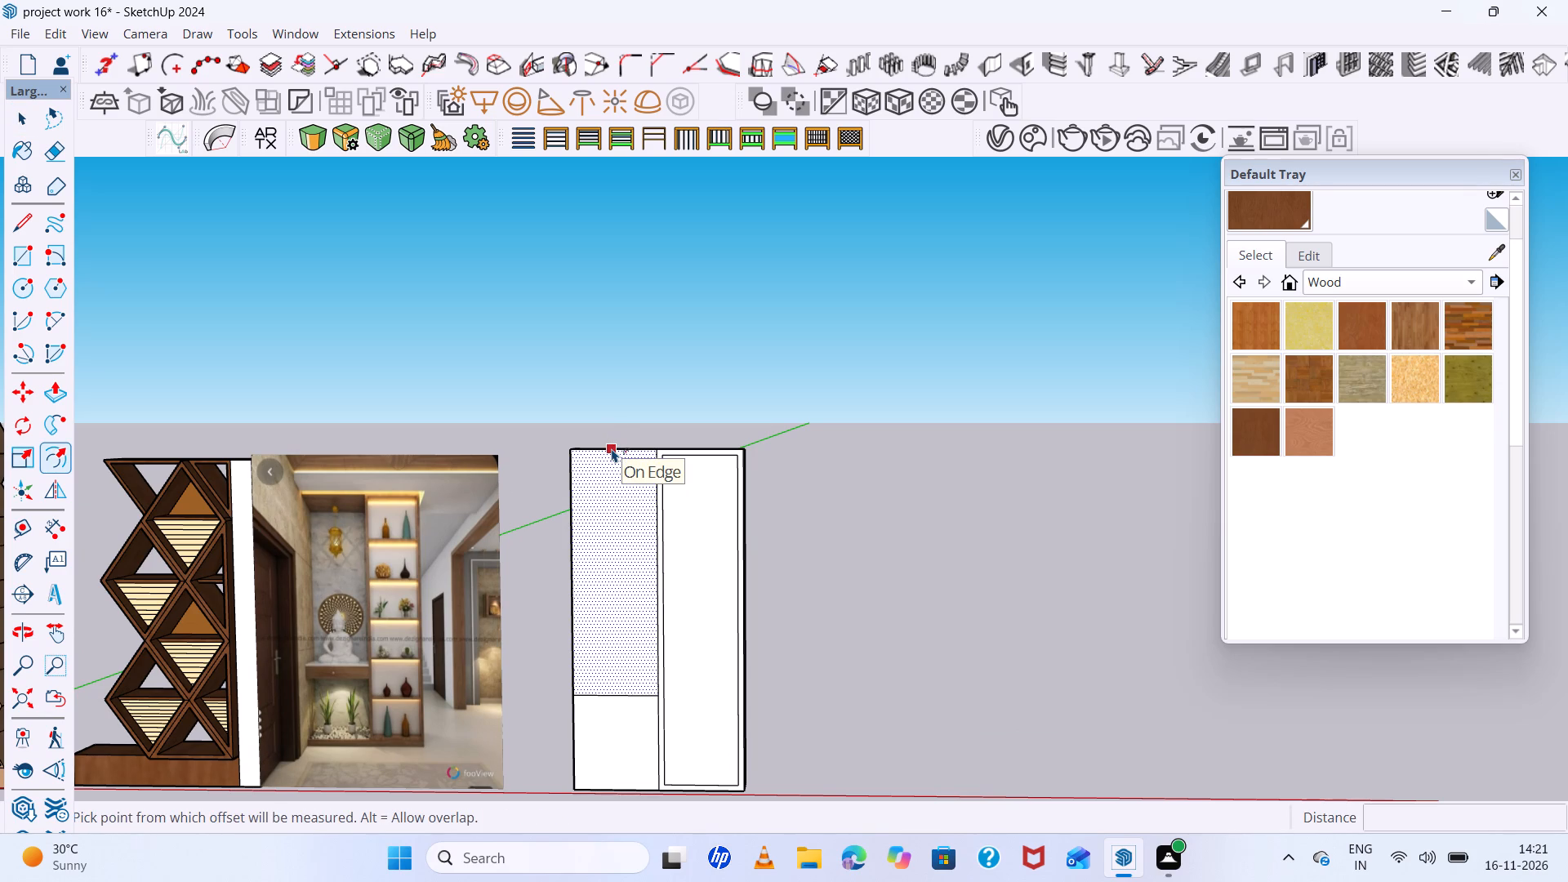
click(612, 448)
scroll(639, 463, up, 8)
click(675, 442)
Draw a horizontal line across the panel's full width just above the tall inner rectangle's bottom edge, marking a base band.
scroll(571, 415, down, 12)
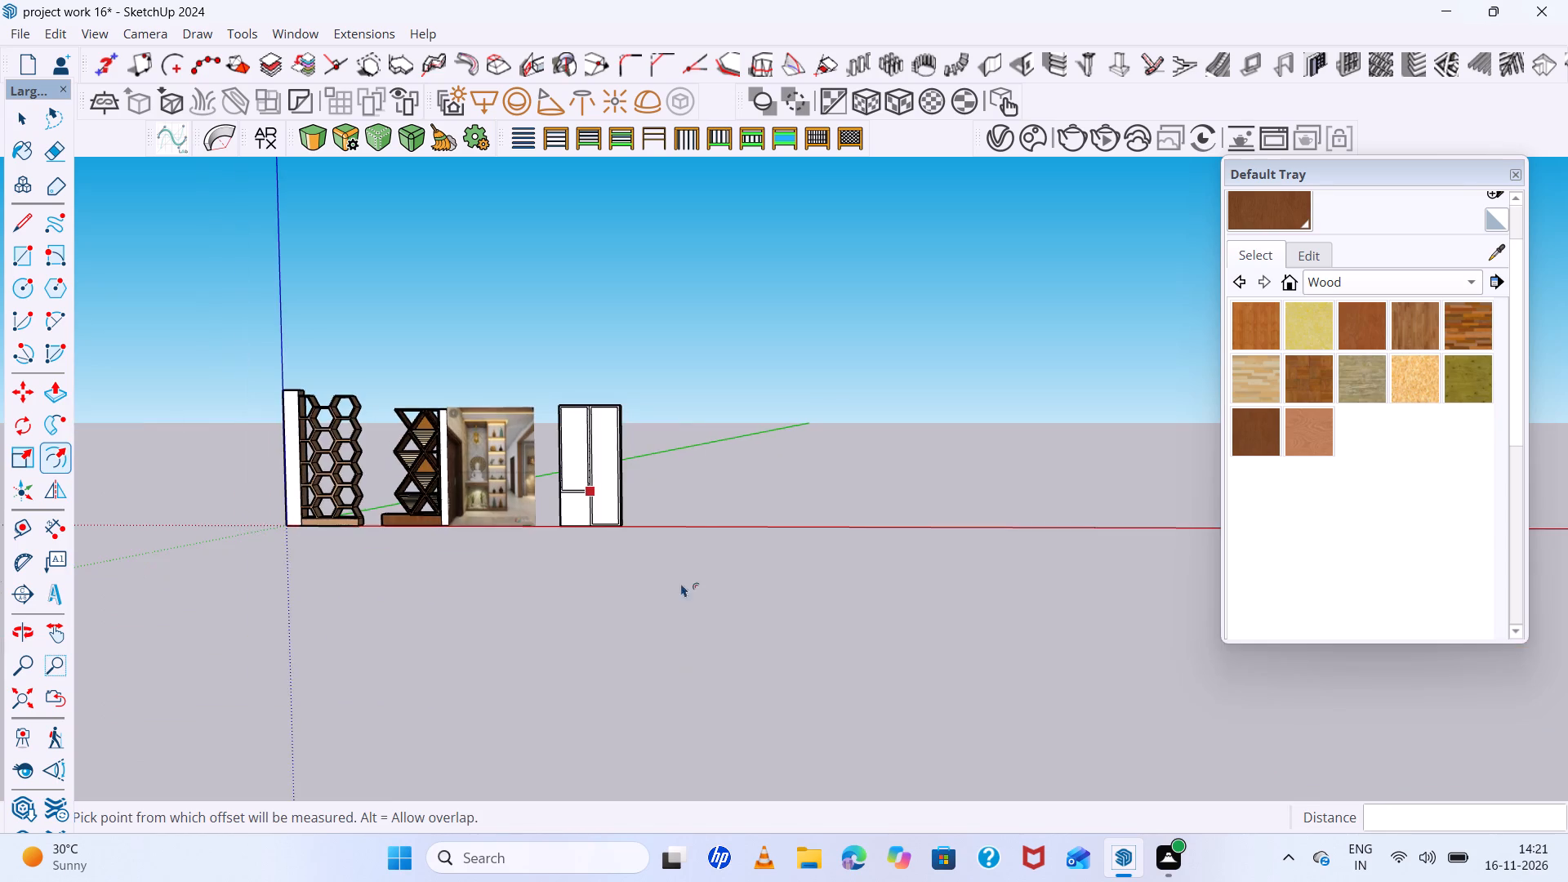
middle_drag(681, 574, 684, 465)
scroll(612, 502, up, 7)
scroll(398, 488, up, 17)
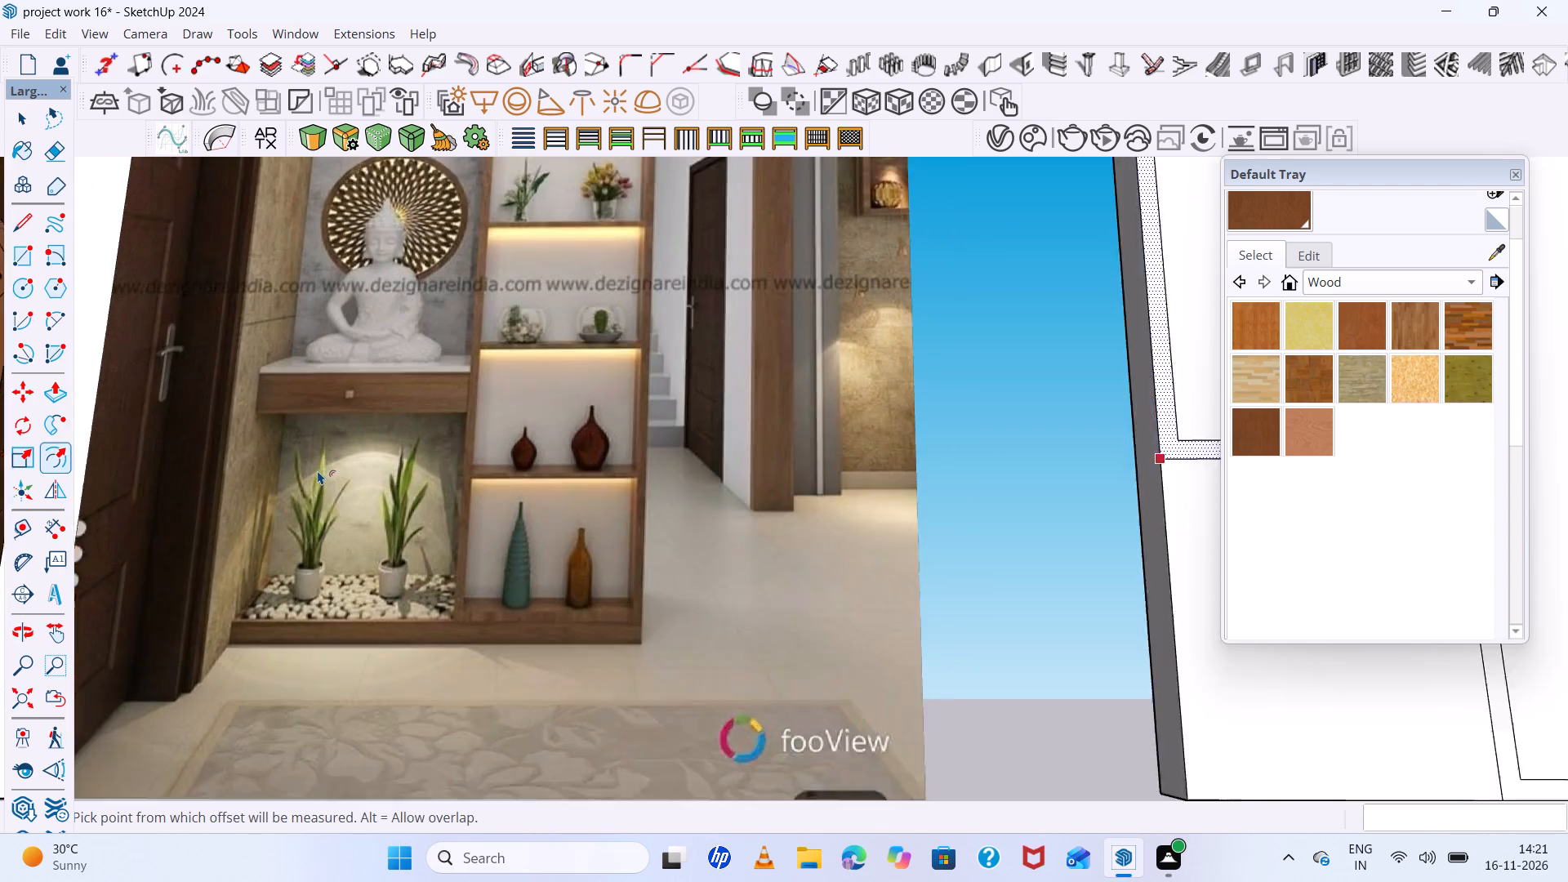
scroll(318, 470, down, 6)
middle_drag(318, 470, 347, 421)
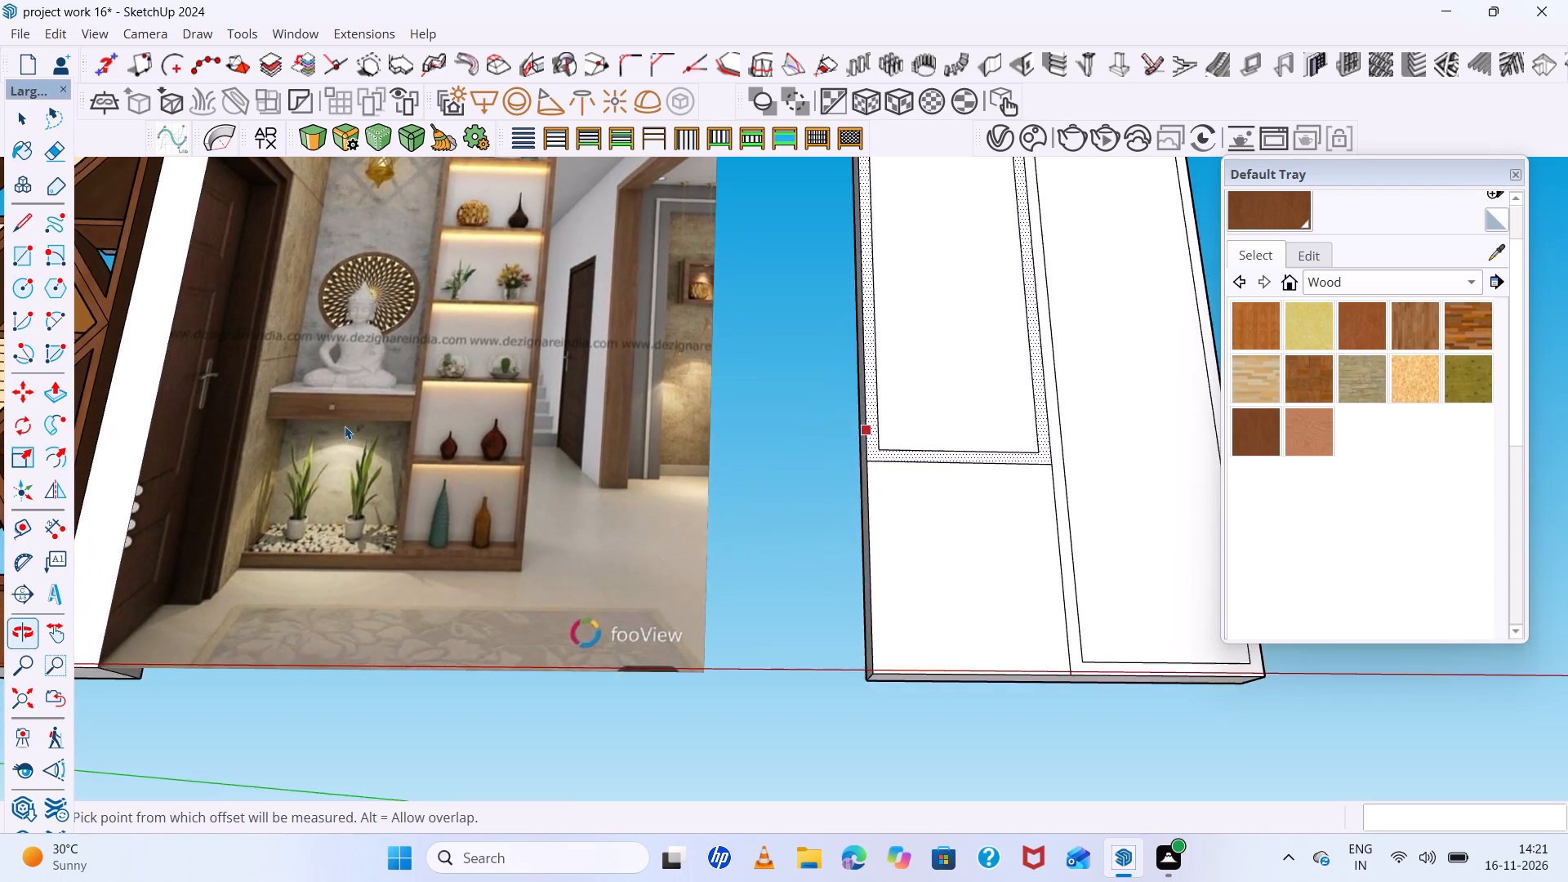
scroll(341, 427, down, 5)
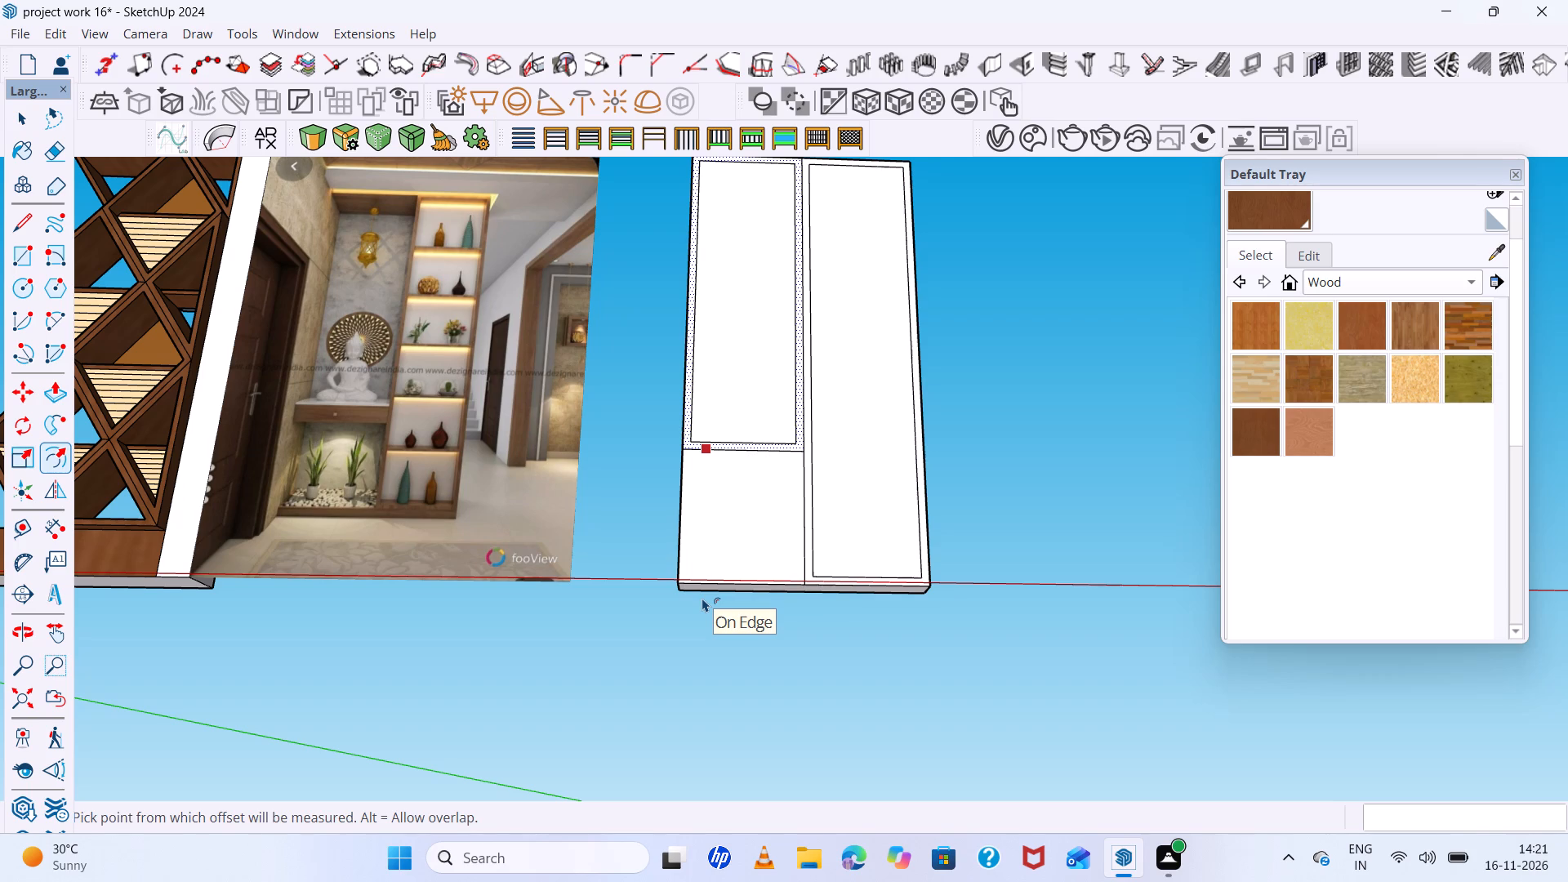
key(space)
scroll(849, 628, up, 5)
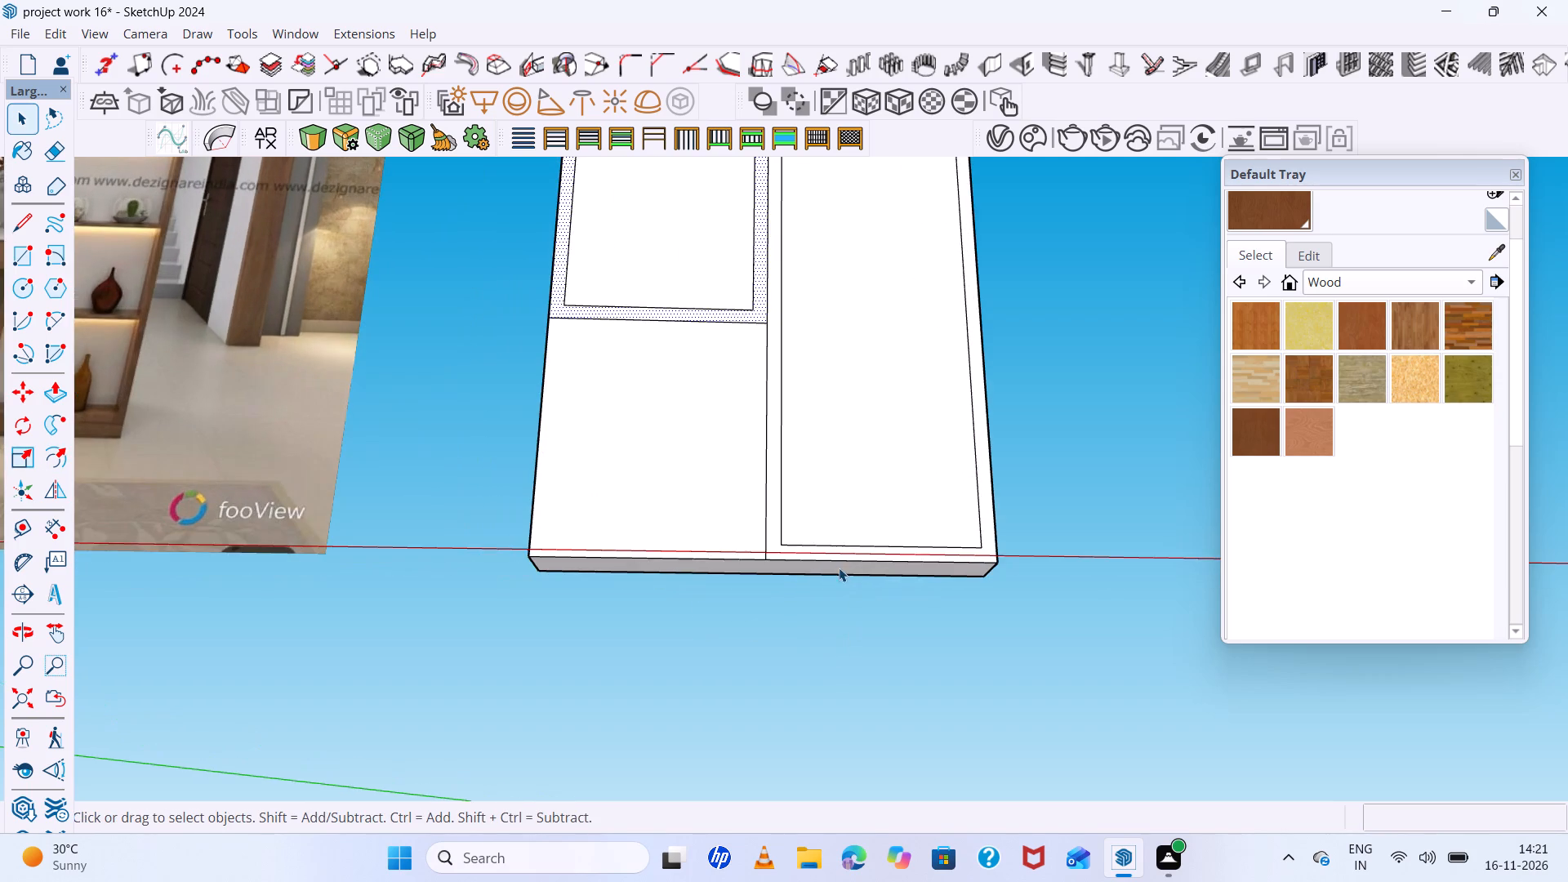
middle_drag(836, 566, 884, 697)
key(comma)
key(l)
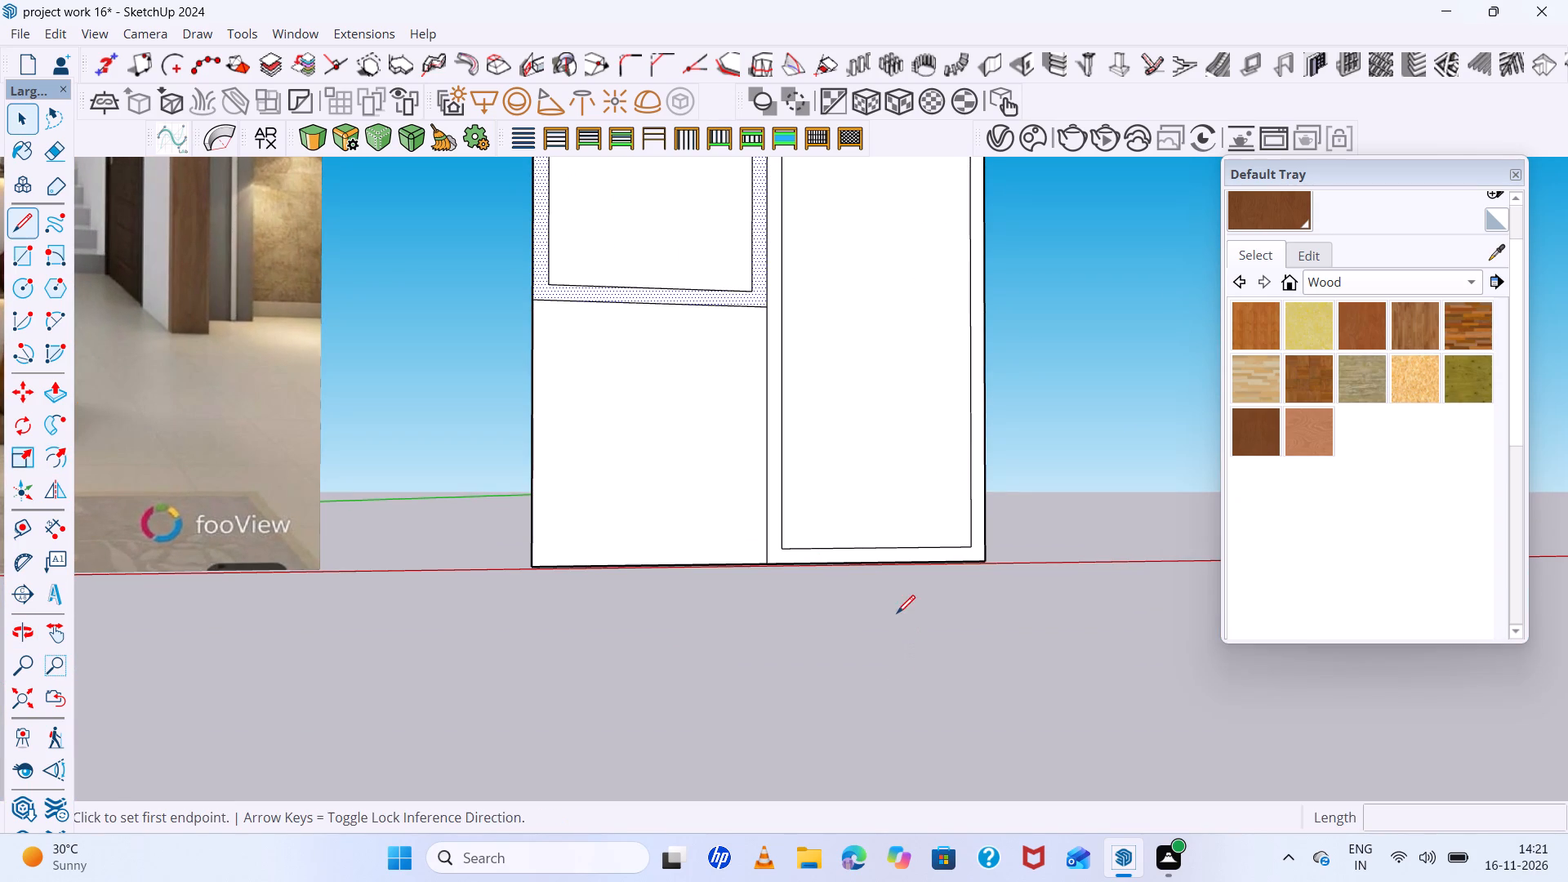
click(973, 521)
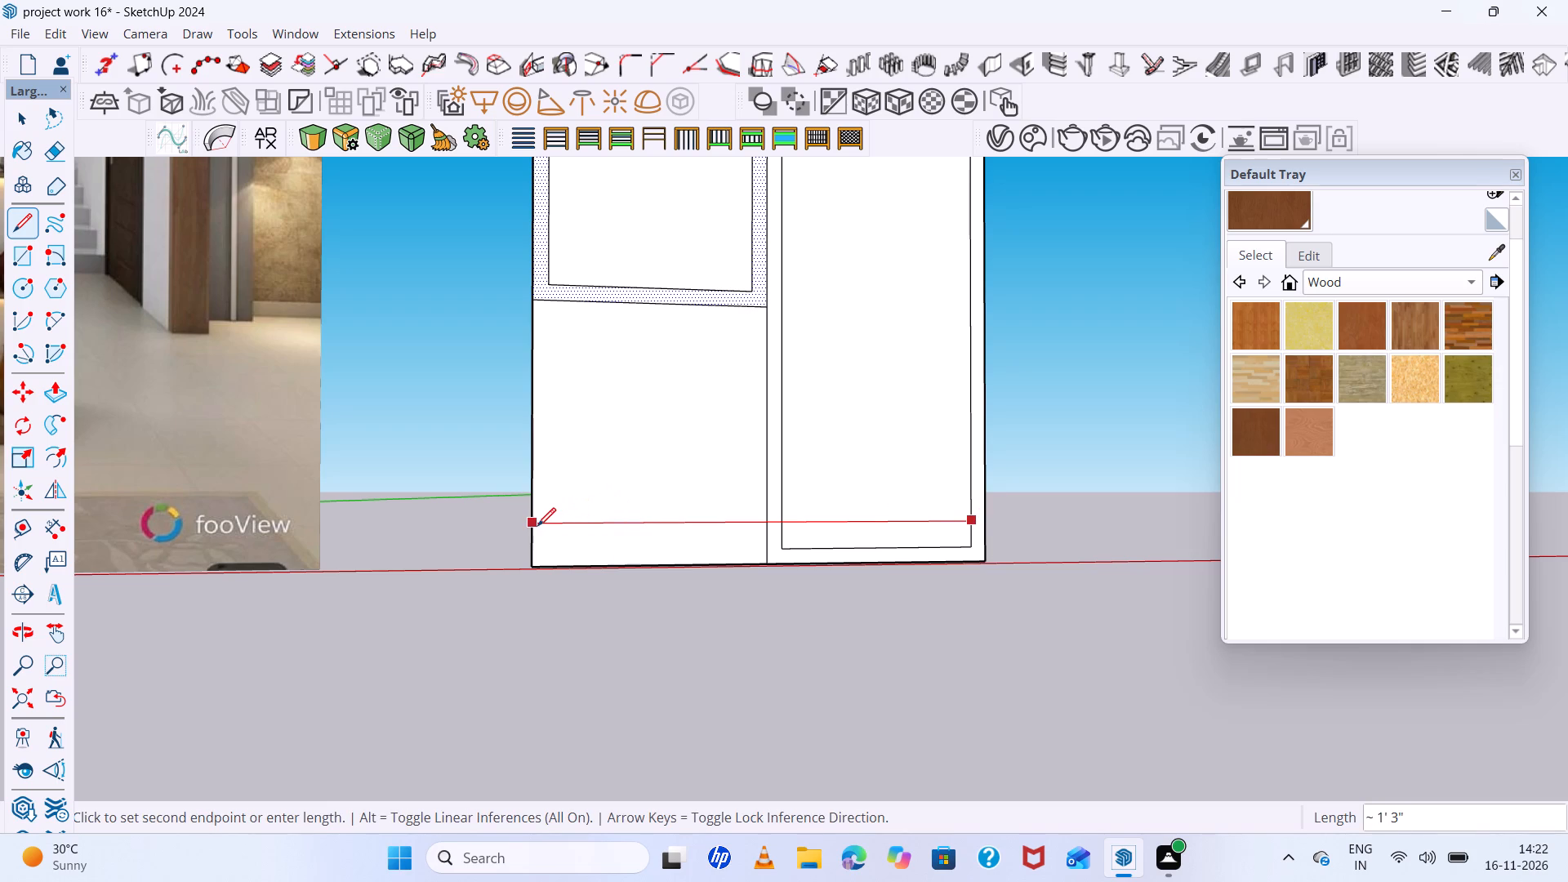
click(536, 527)
scroll(858, 498, up, 9)
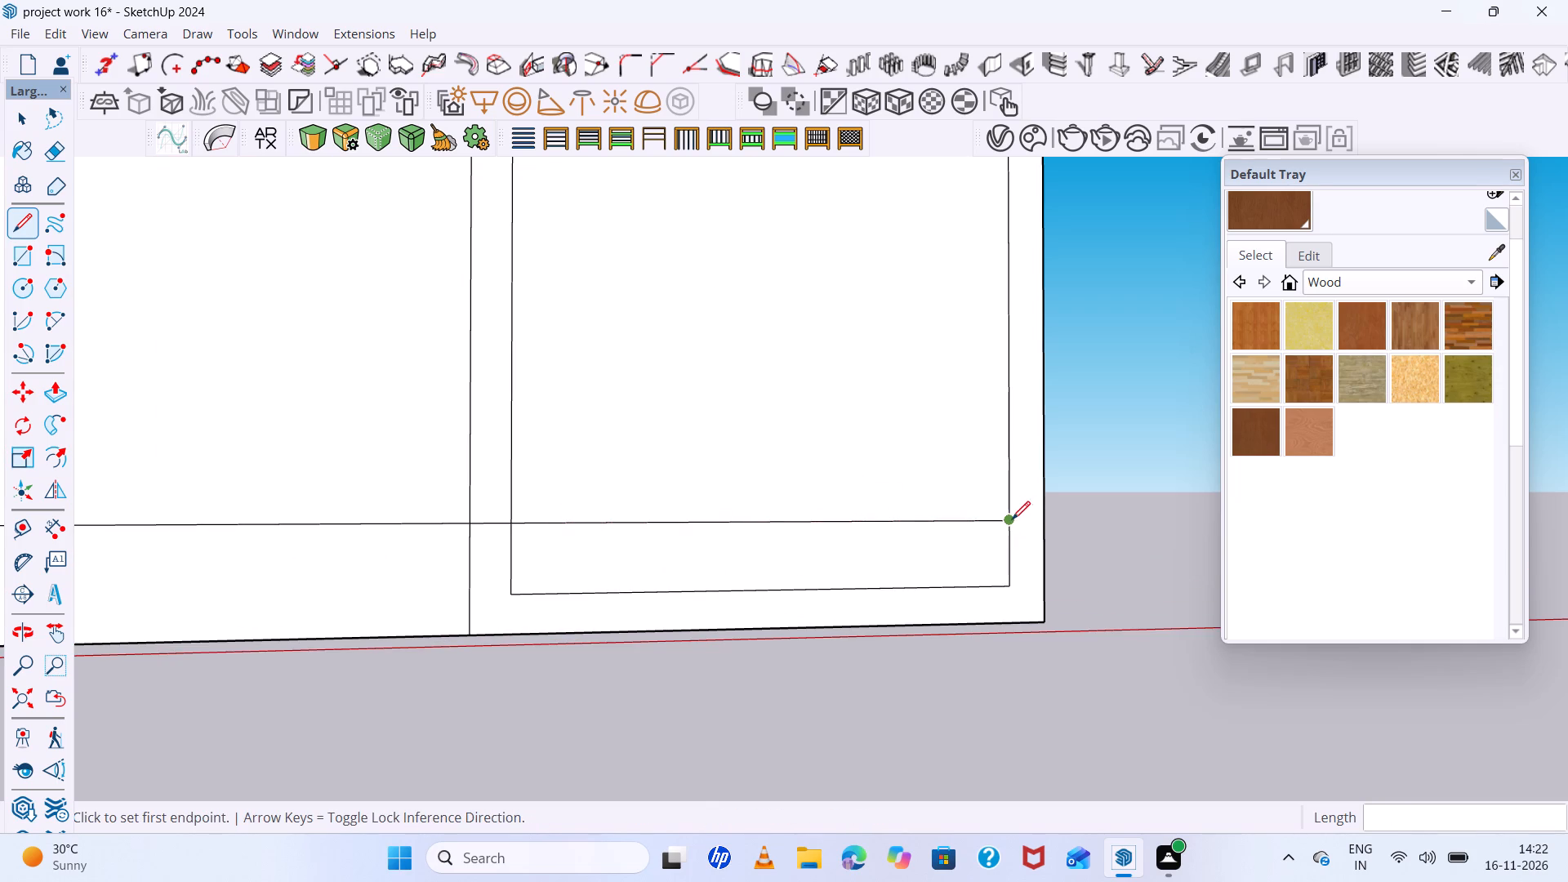
click(1010, 519)
click(1044, 524)
key(space)
Erase the divider segment and the tall inner rectangle's edges below the new horizontal line, keeping the base band's face.
scroll(875, 494, down, 11)
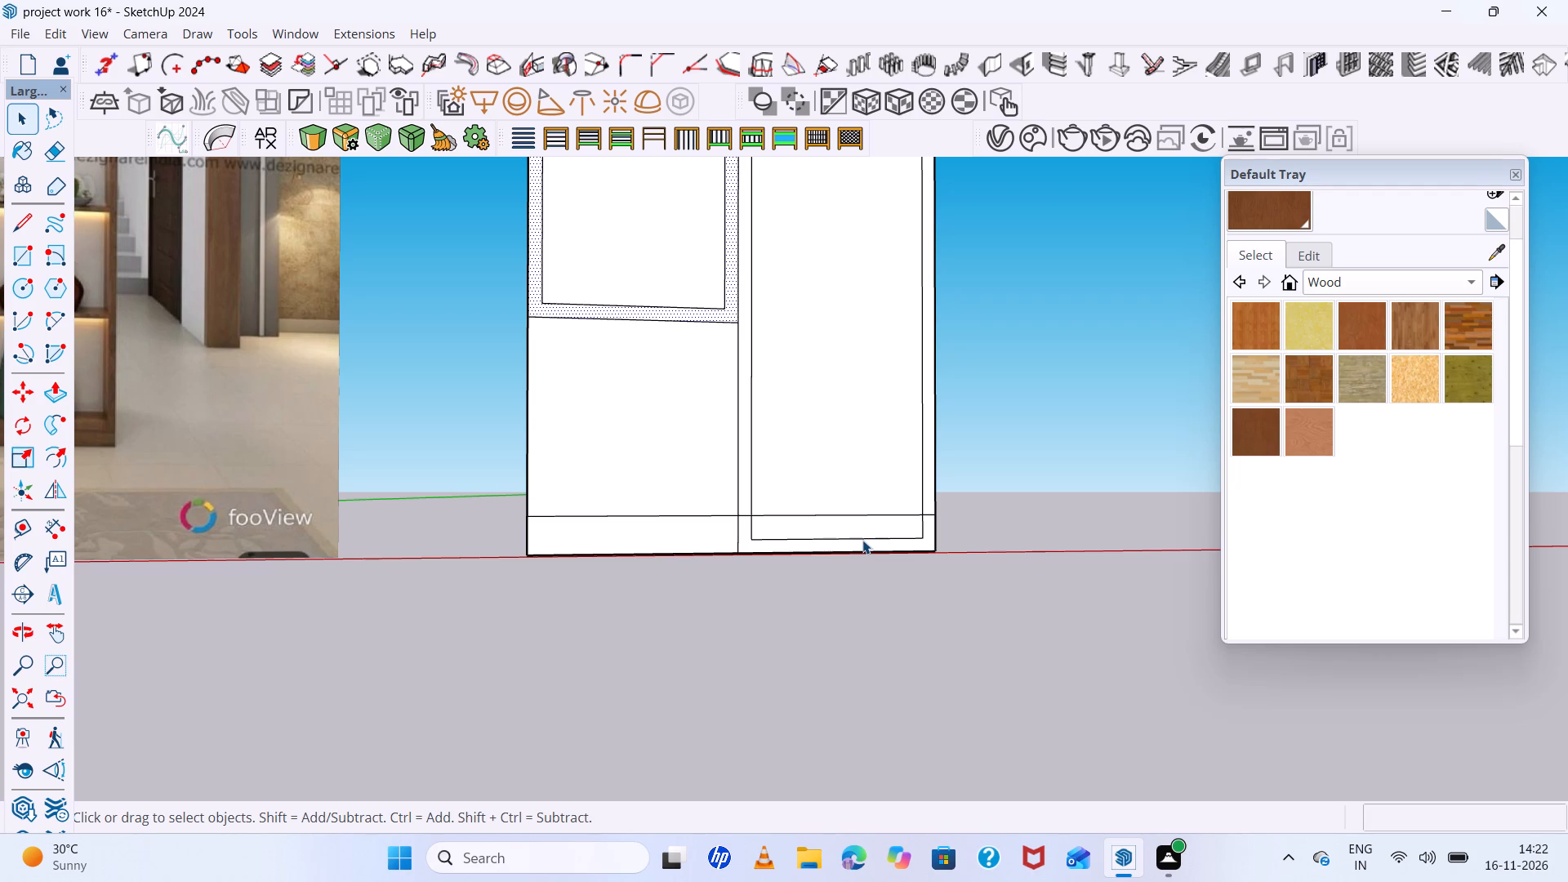
key(e)
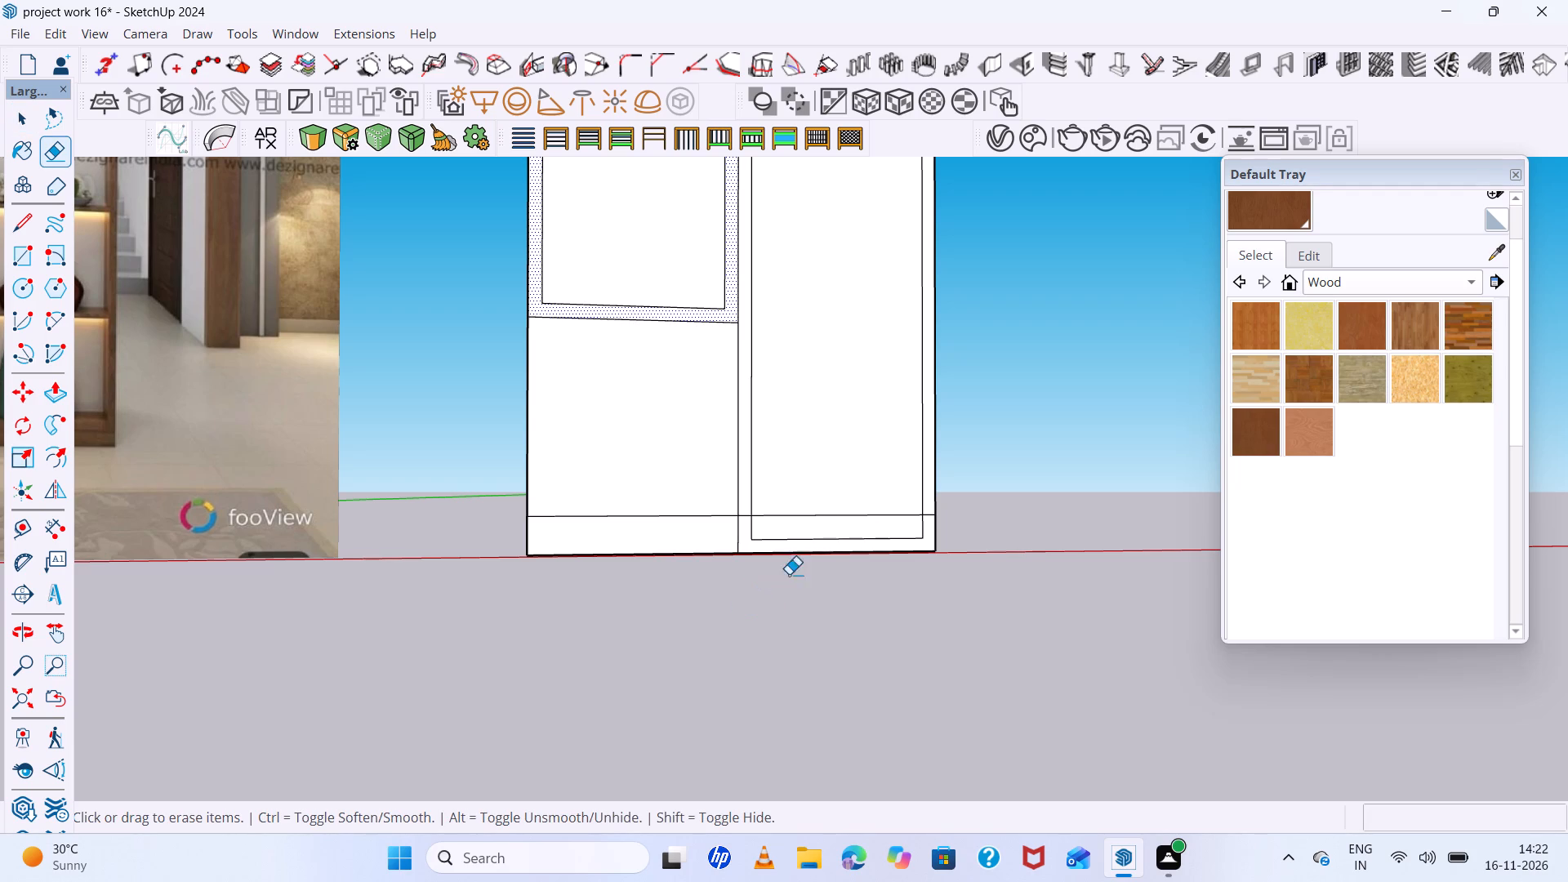
scroll(808, 527, up, 5)
drag(728, 537, 685, 542)
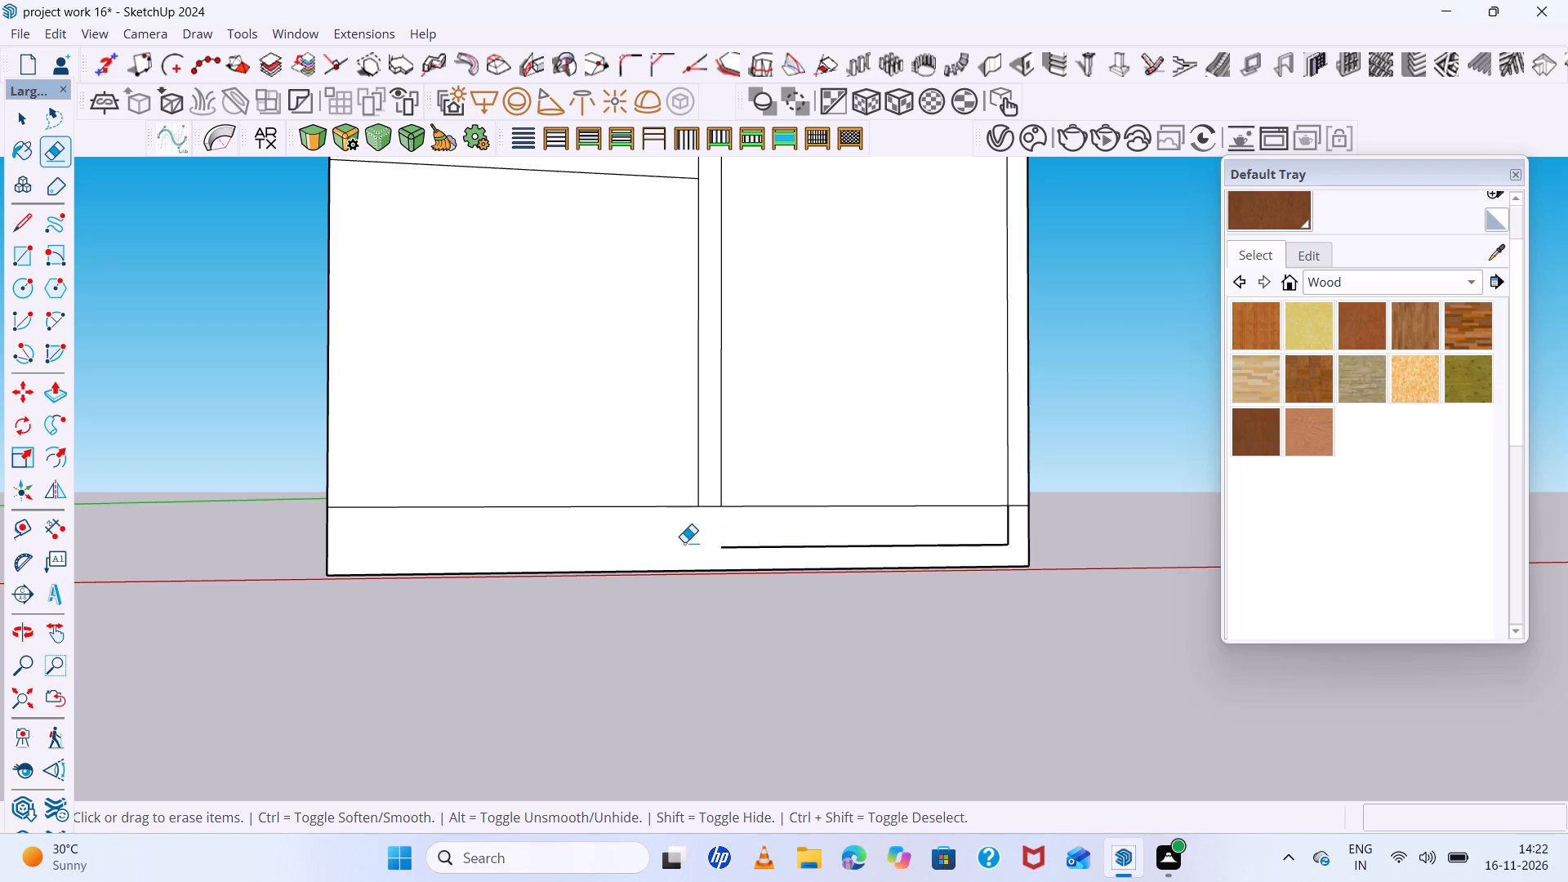
click(767, 546)
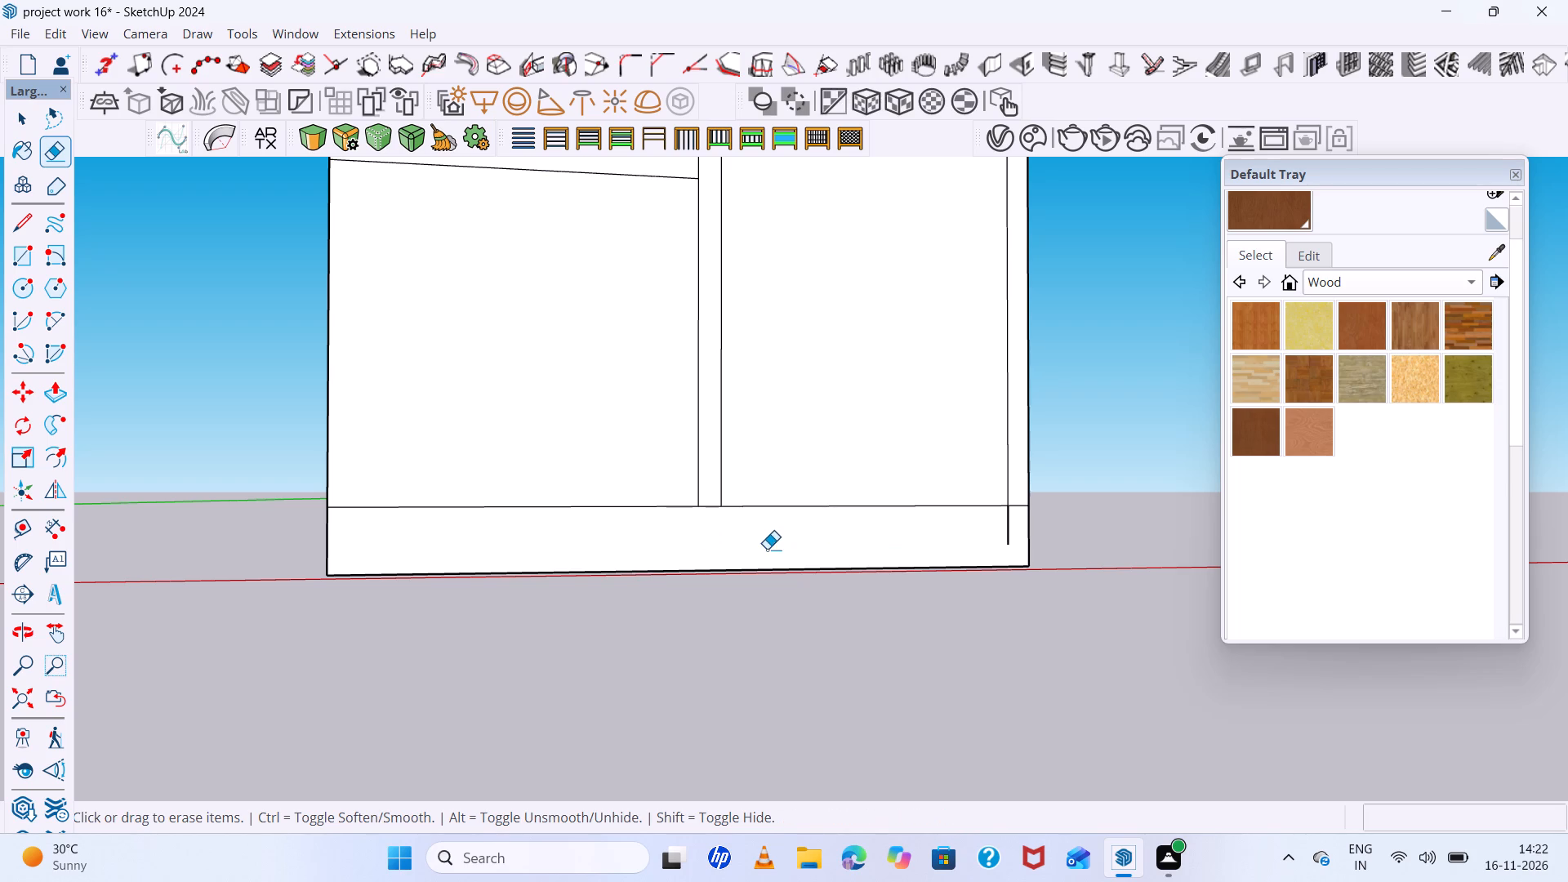
drag(1027, 532, 973, 541)
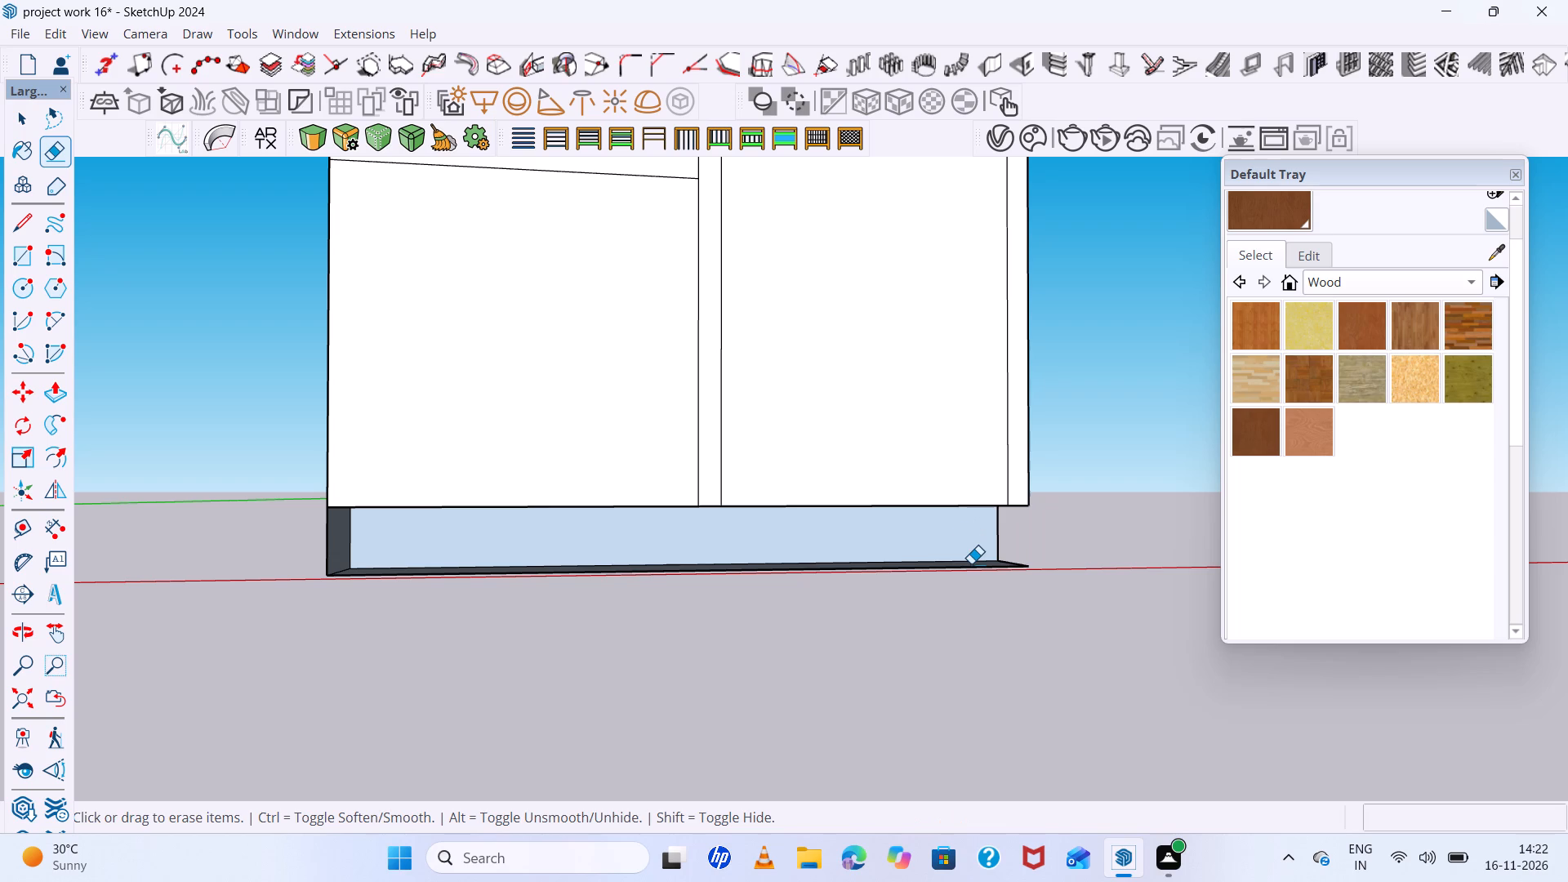
key(ctrl+z)
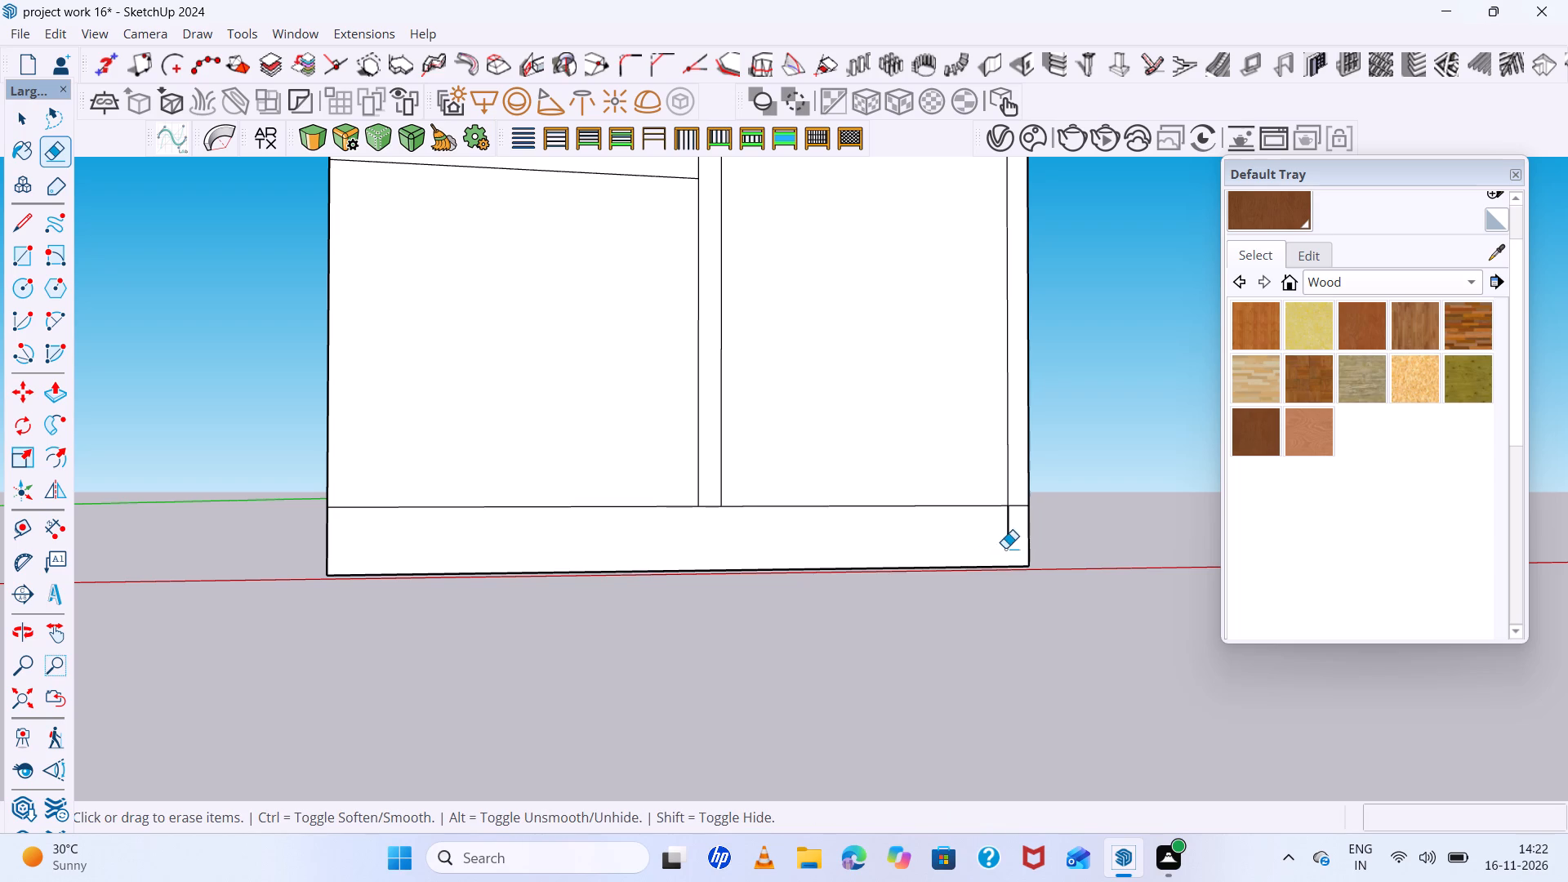
click(1013, 533)
drag(1010, 530, 987, 529)
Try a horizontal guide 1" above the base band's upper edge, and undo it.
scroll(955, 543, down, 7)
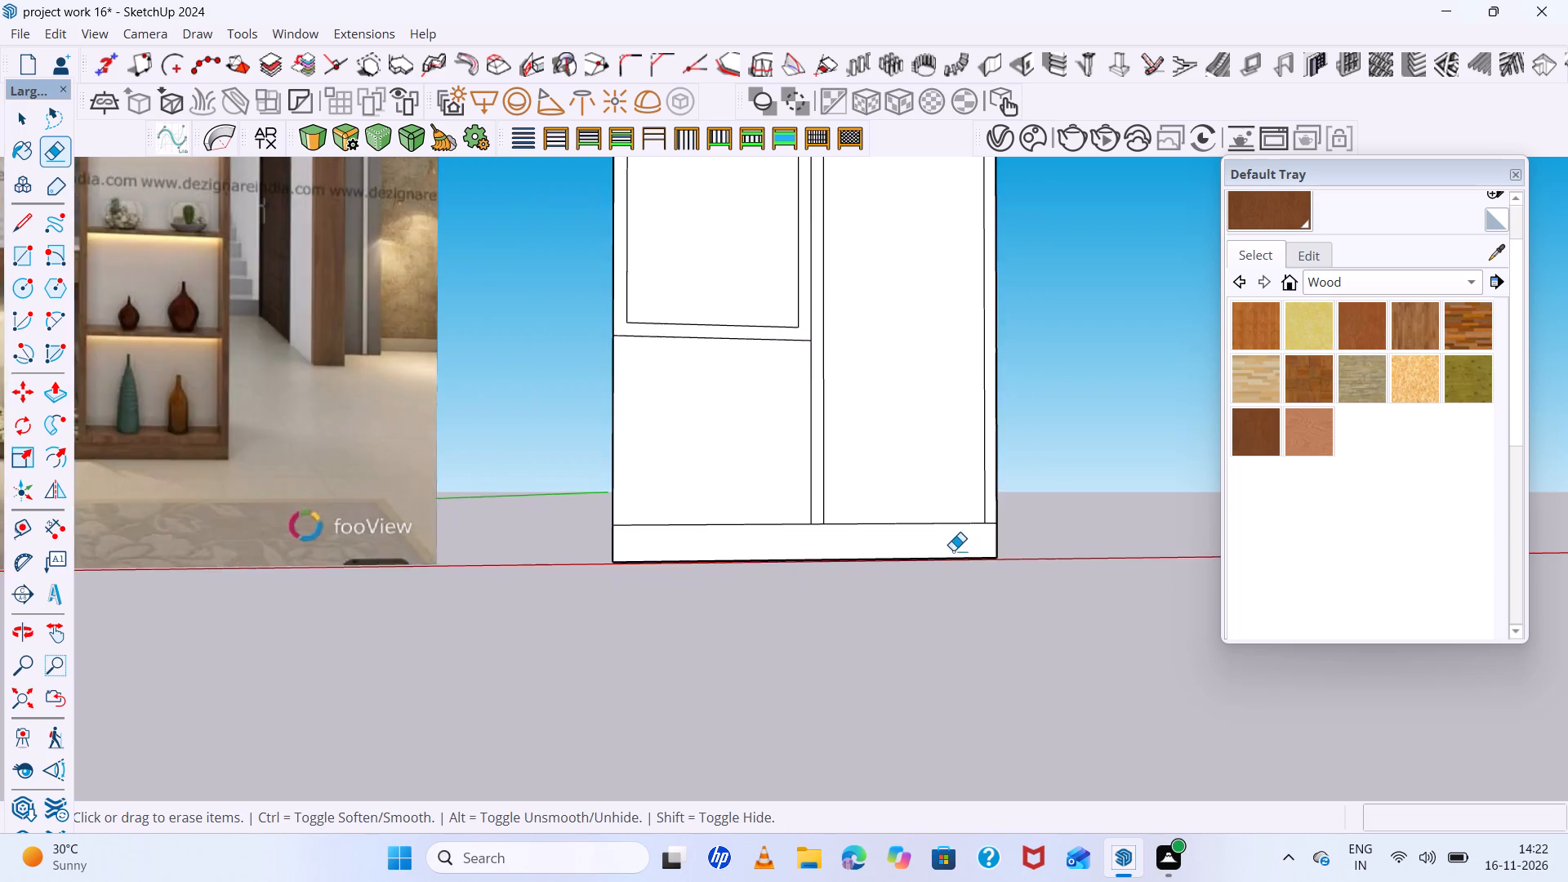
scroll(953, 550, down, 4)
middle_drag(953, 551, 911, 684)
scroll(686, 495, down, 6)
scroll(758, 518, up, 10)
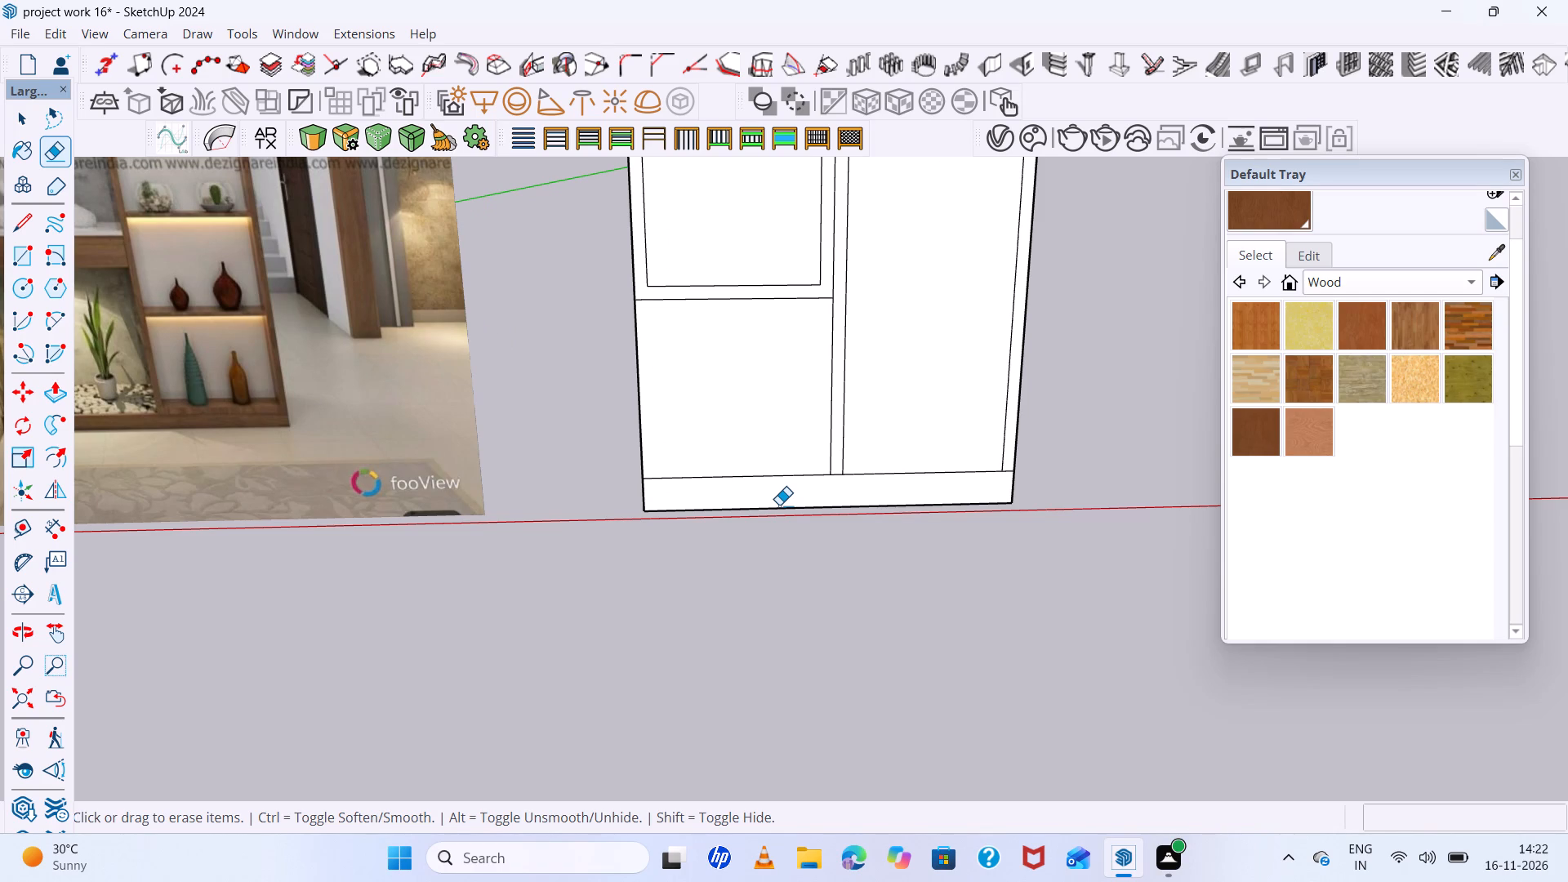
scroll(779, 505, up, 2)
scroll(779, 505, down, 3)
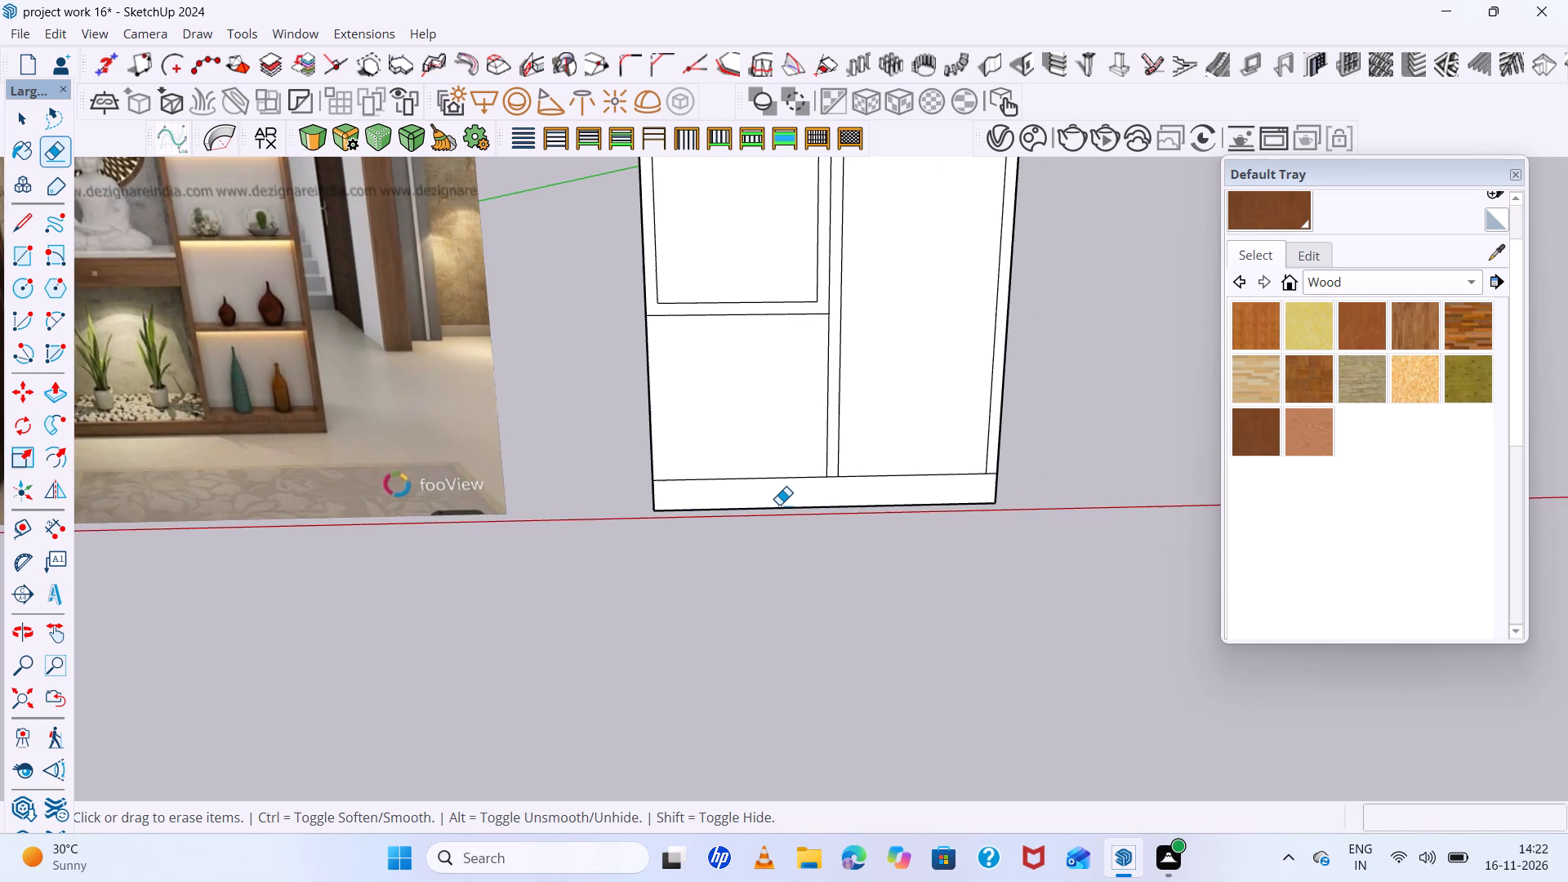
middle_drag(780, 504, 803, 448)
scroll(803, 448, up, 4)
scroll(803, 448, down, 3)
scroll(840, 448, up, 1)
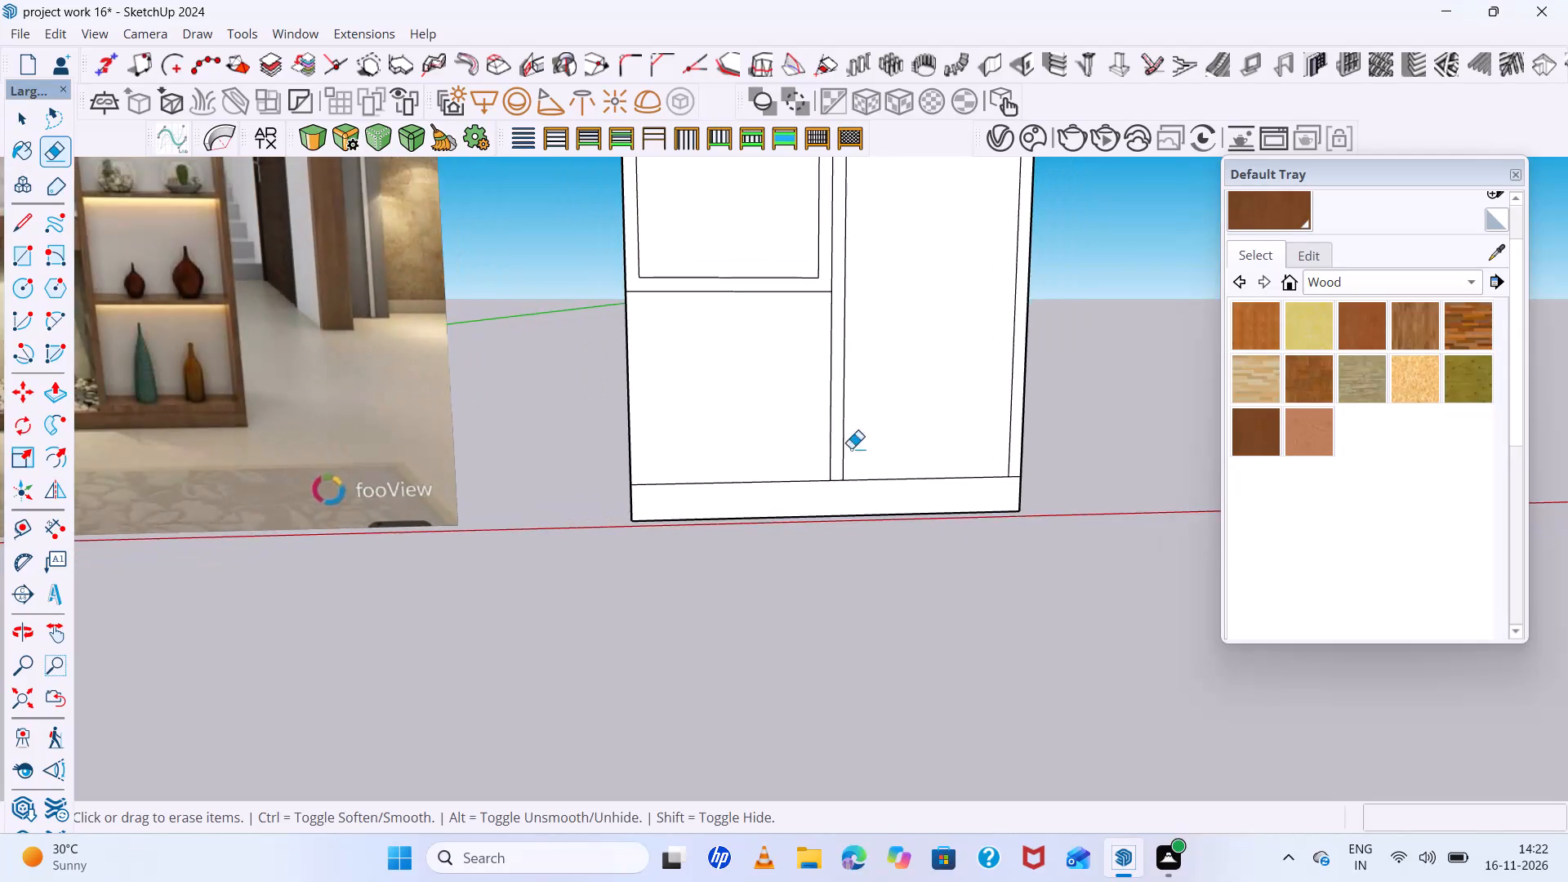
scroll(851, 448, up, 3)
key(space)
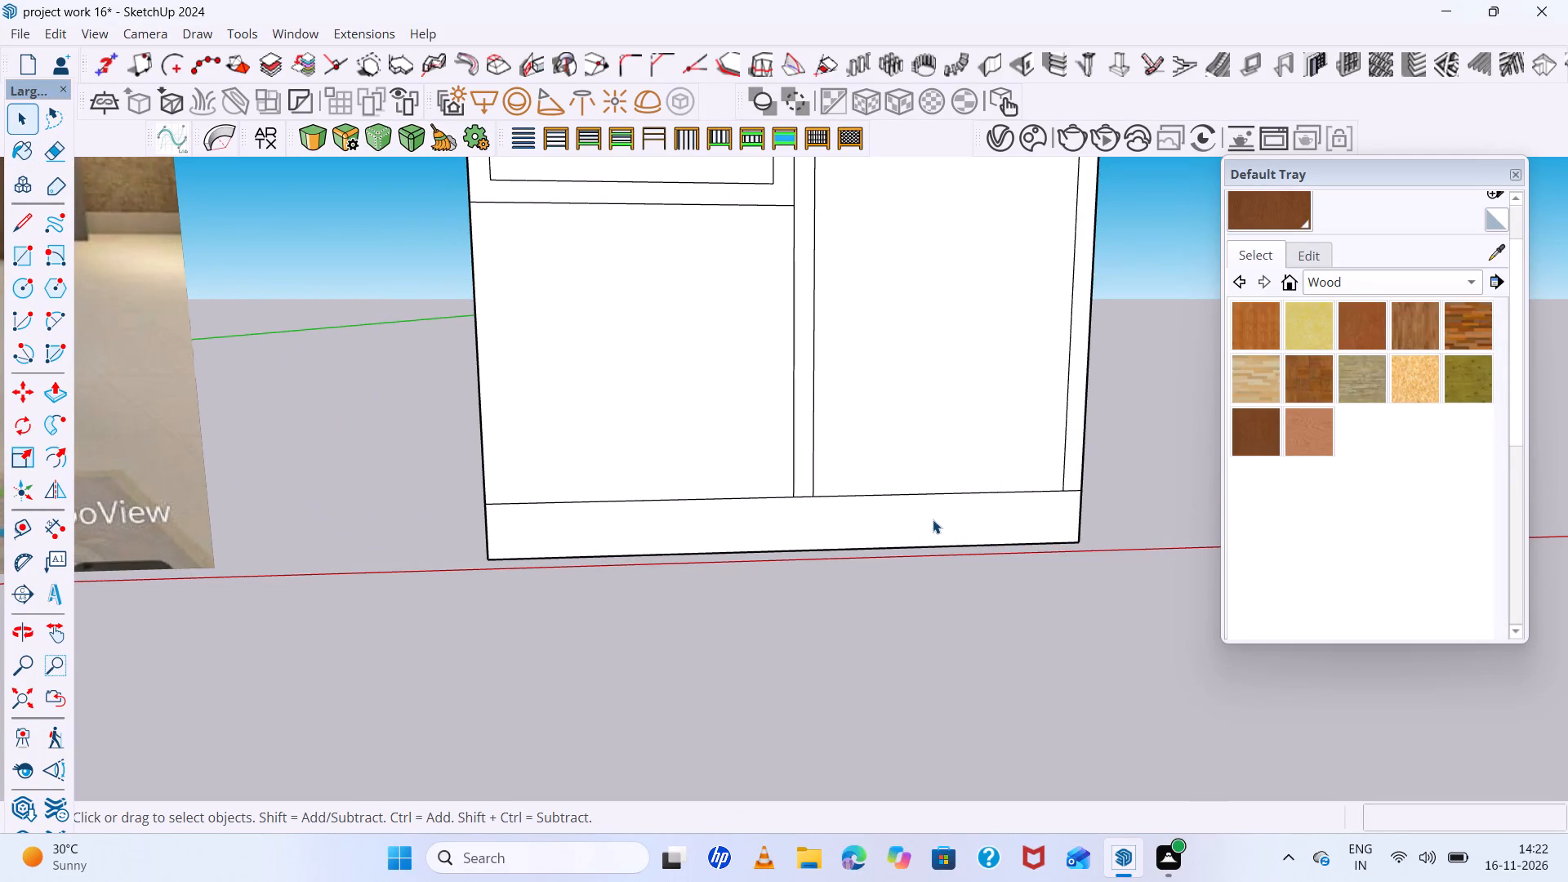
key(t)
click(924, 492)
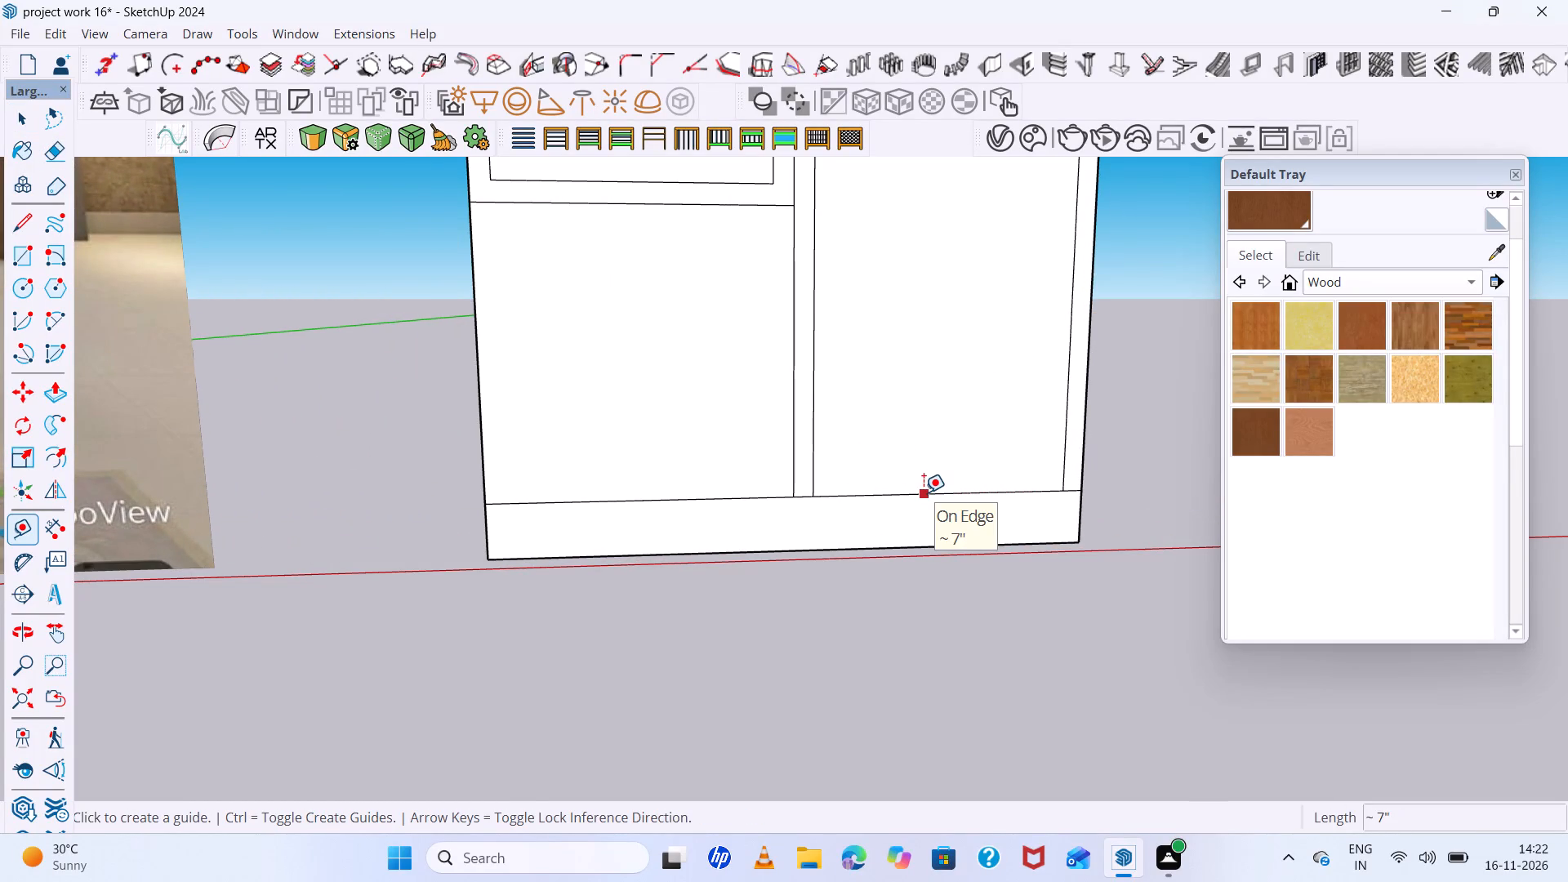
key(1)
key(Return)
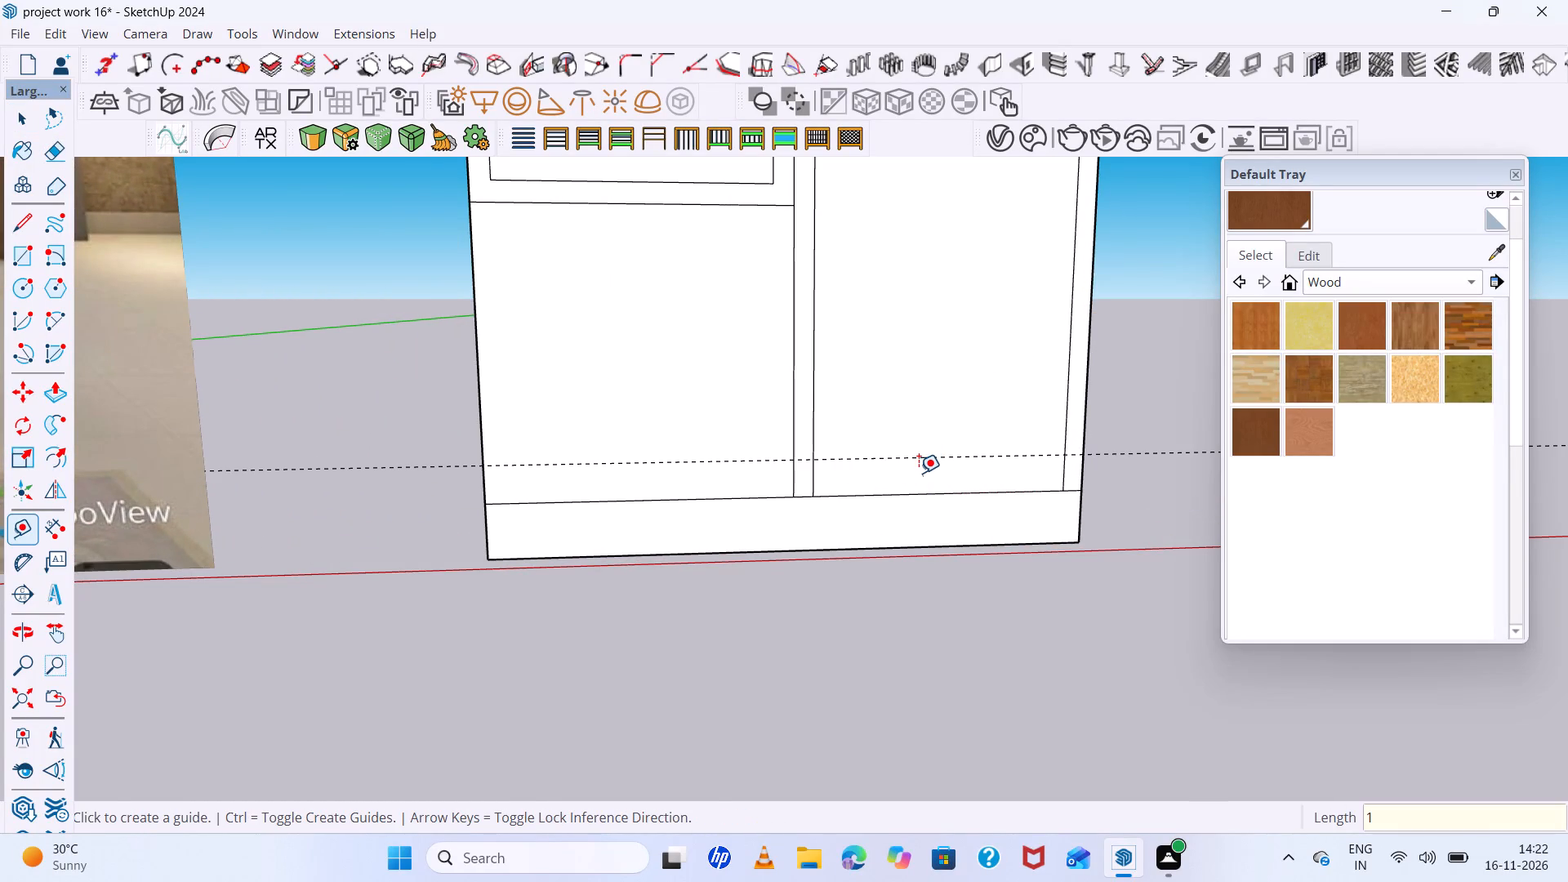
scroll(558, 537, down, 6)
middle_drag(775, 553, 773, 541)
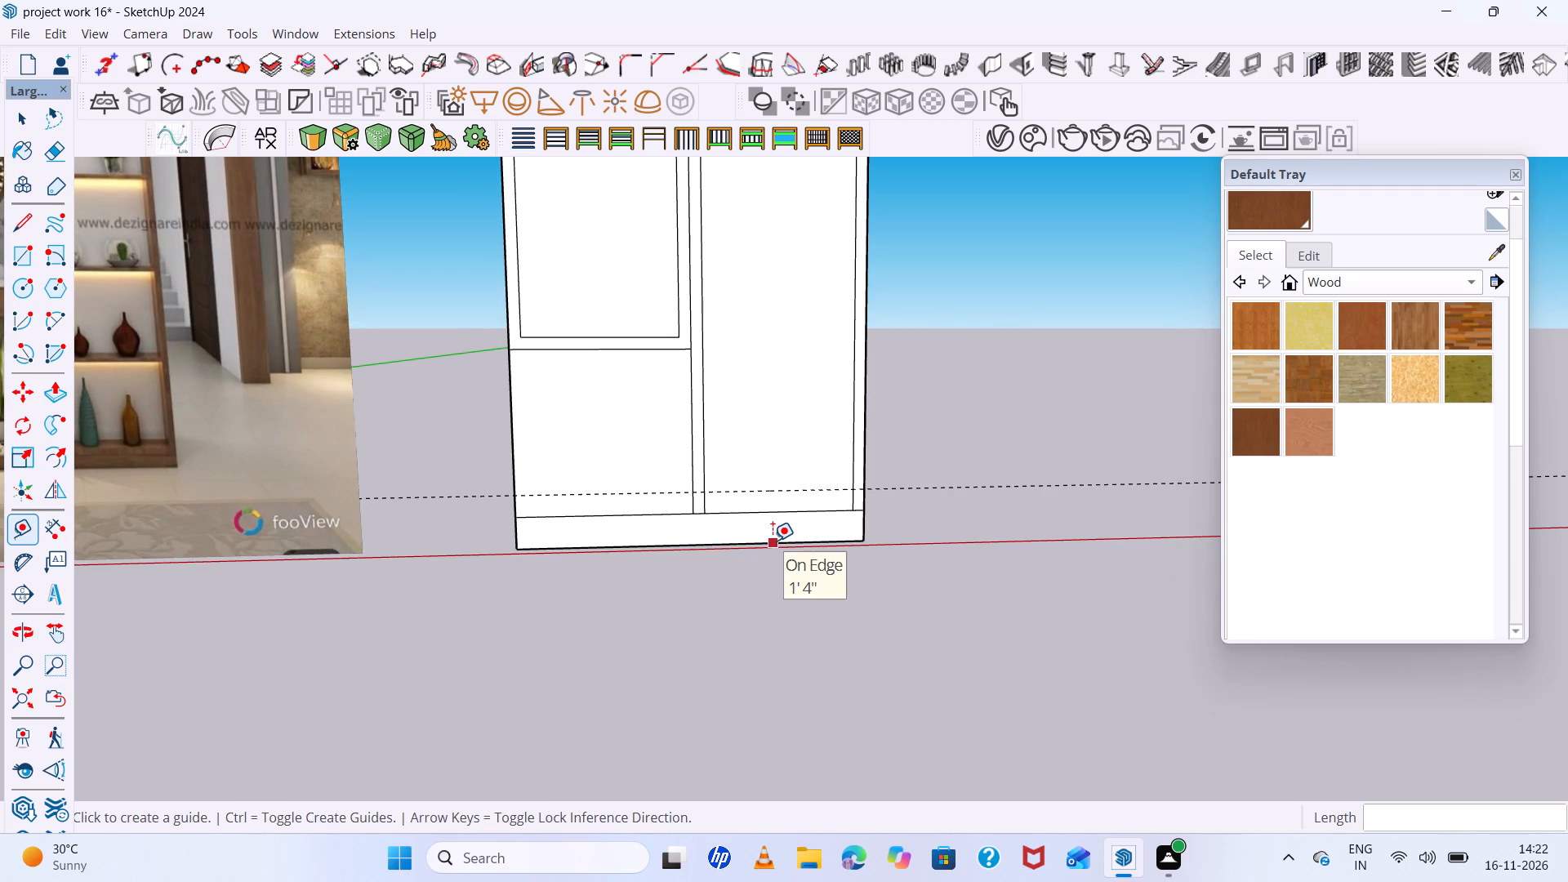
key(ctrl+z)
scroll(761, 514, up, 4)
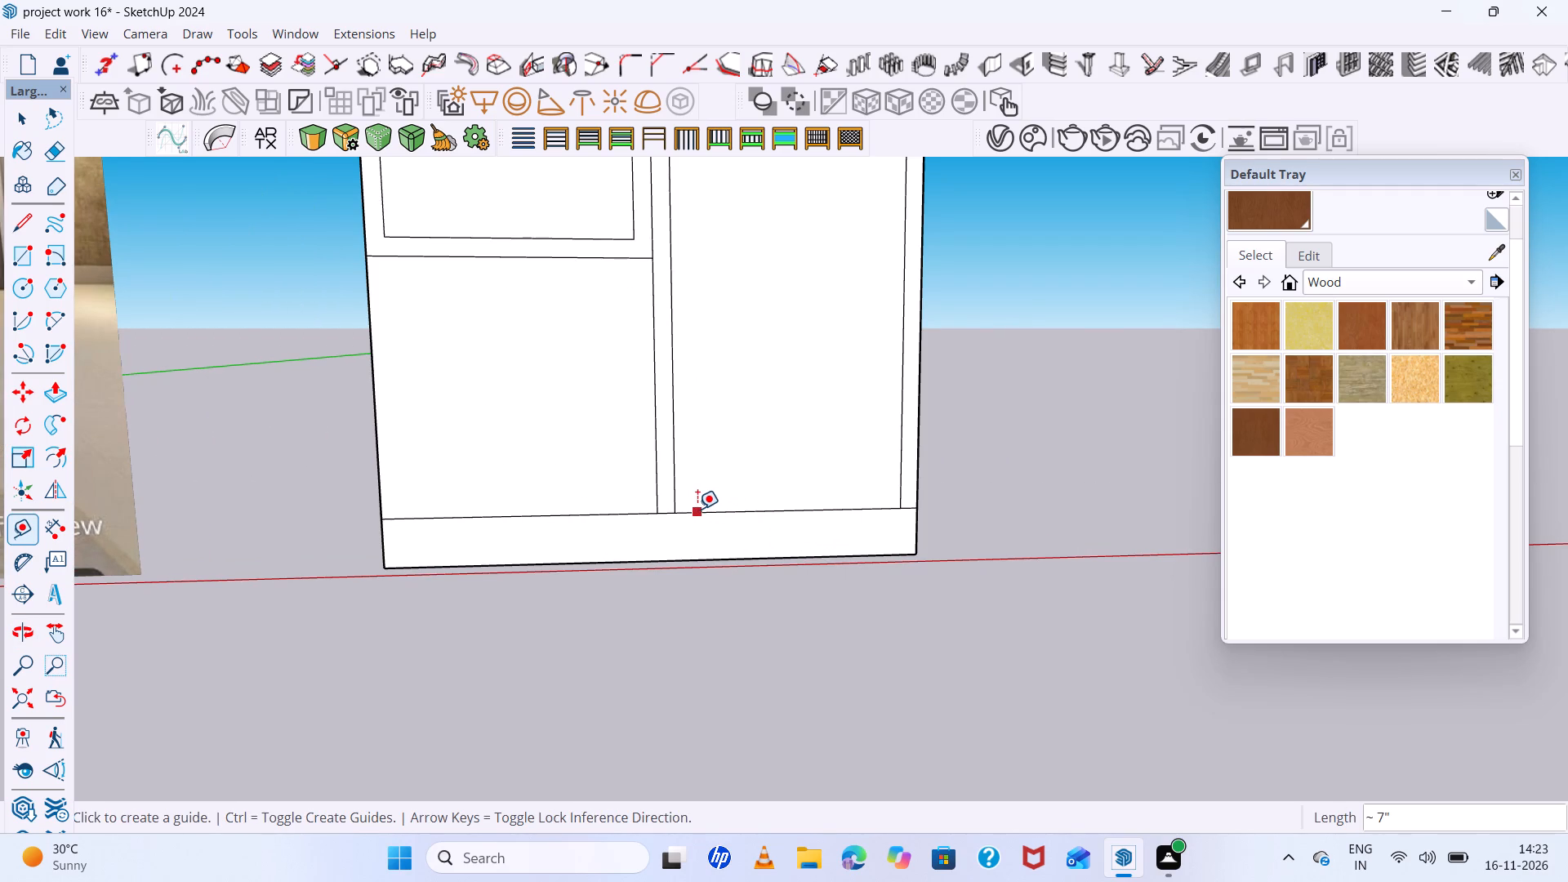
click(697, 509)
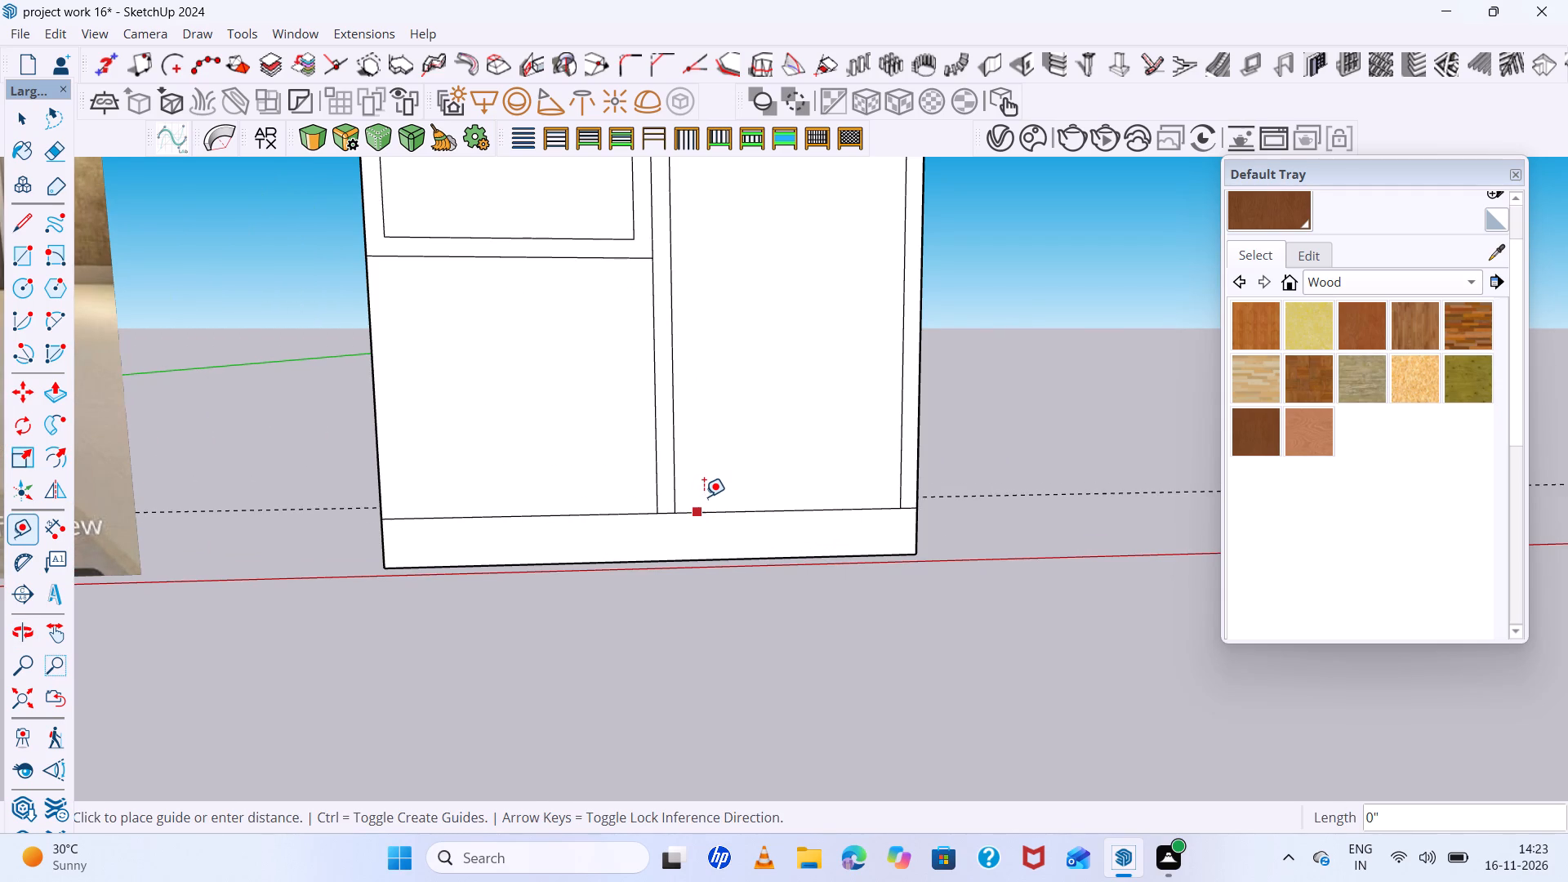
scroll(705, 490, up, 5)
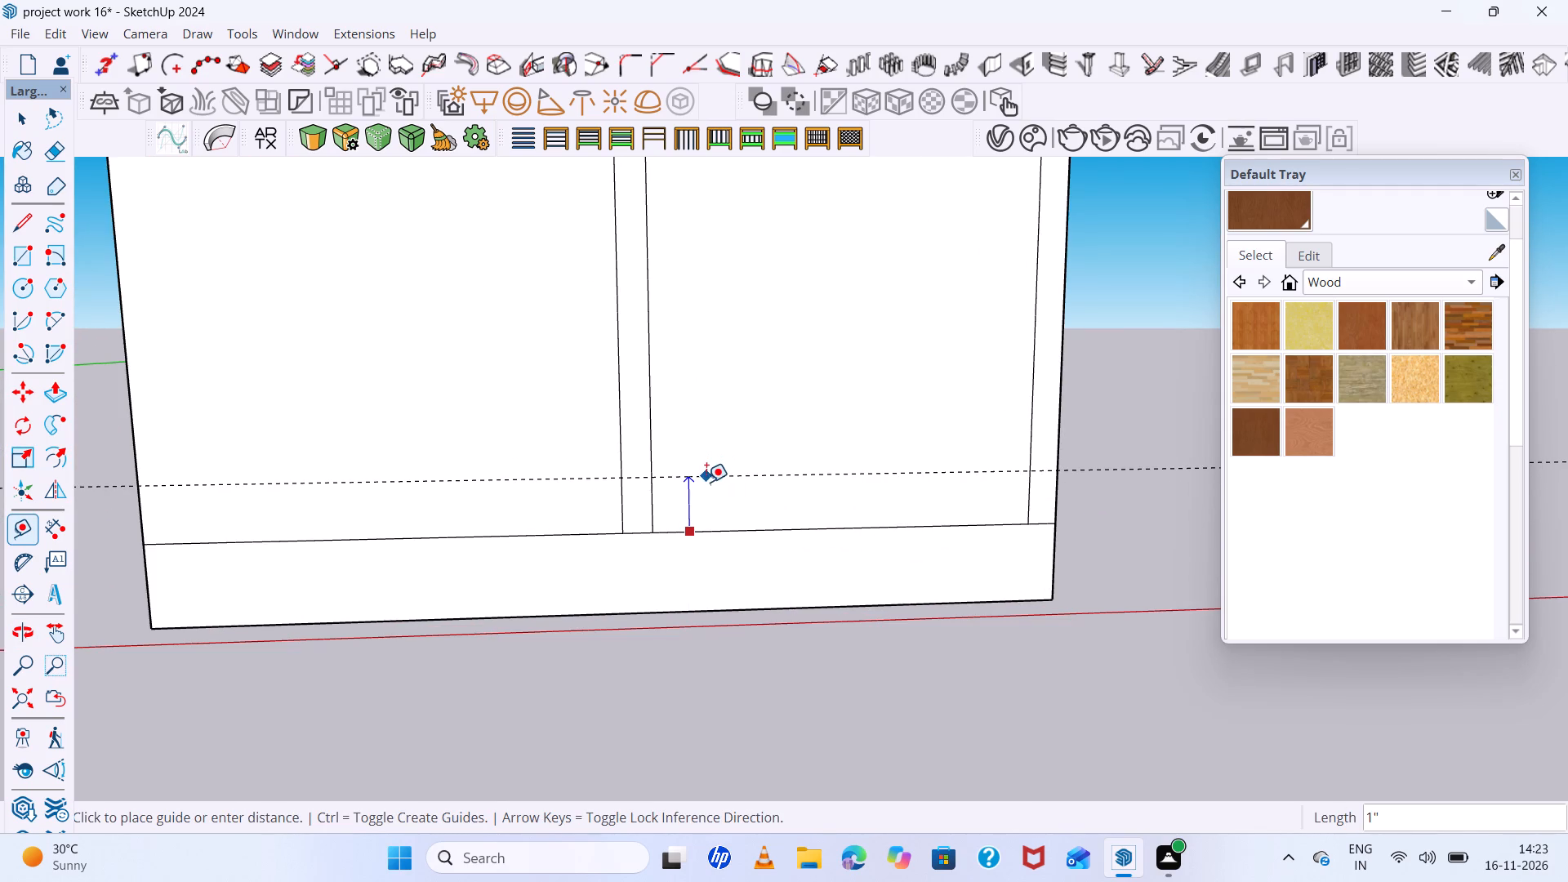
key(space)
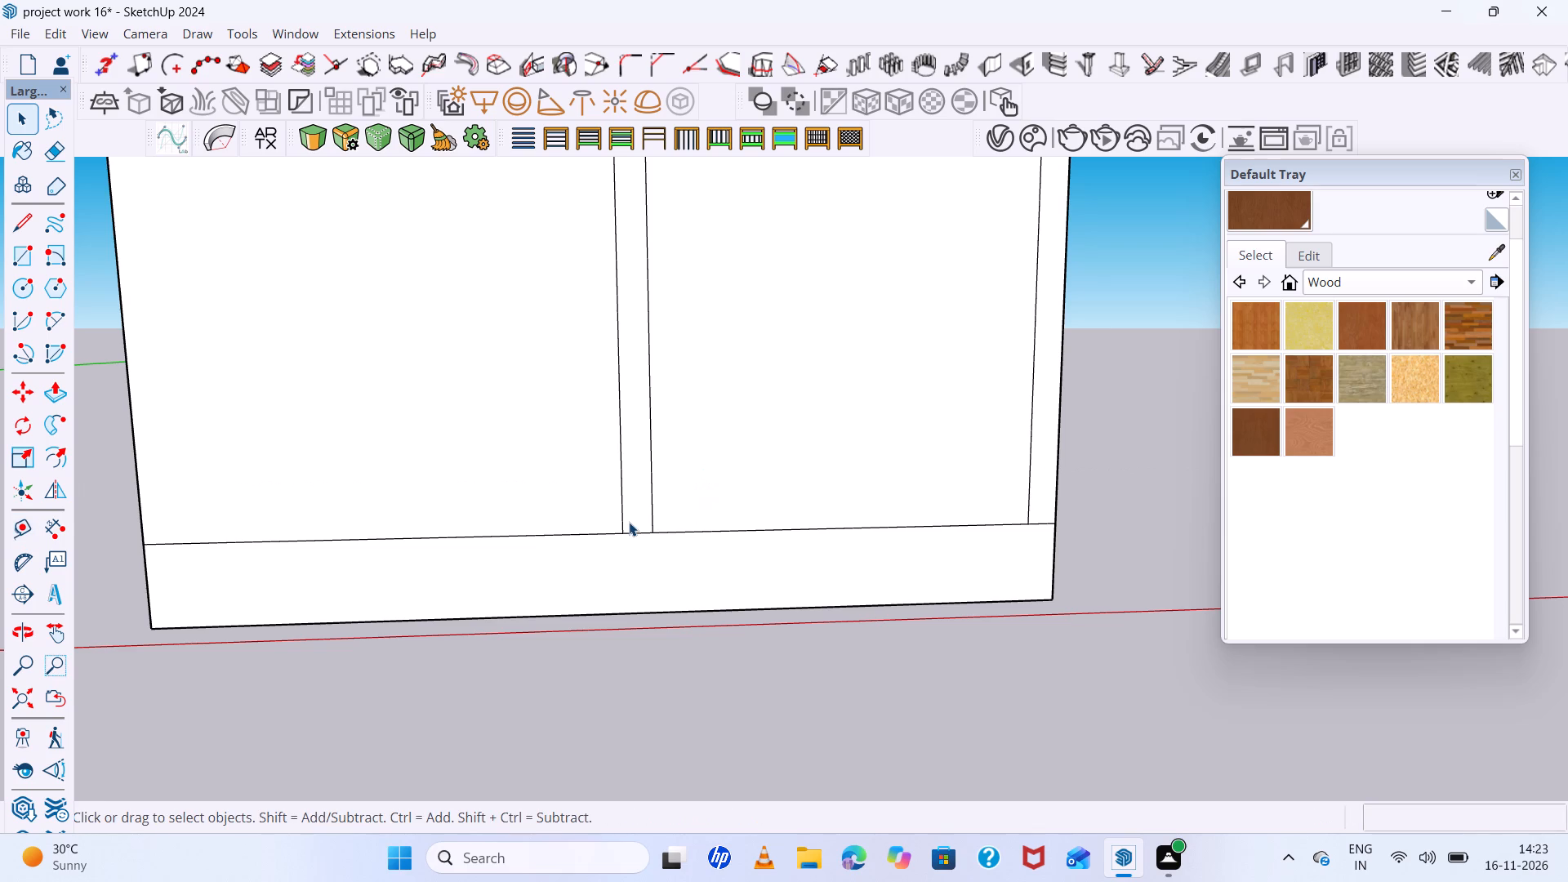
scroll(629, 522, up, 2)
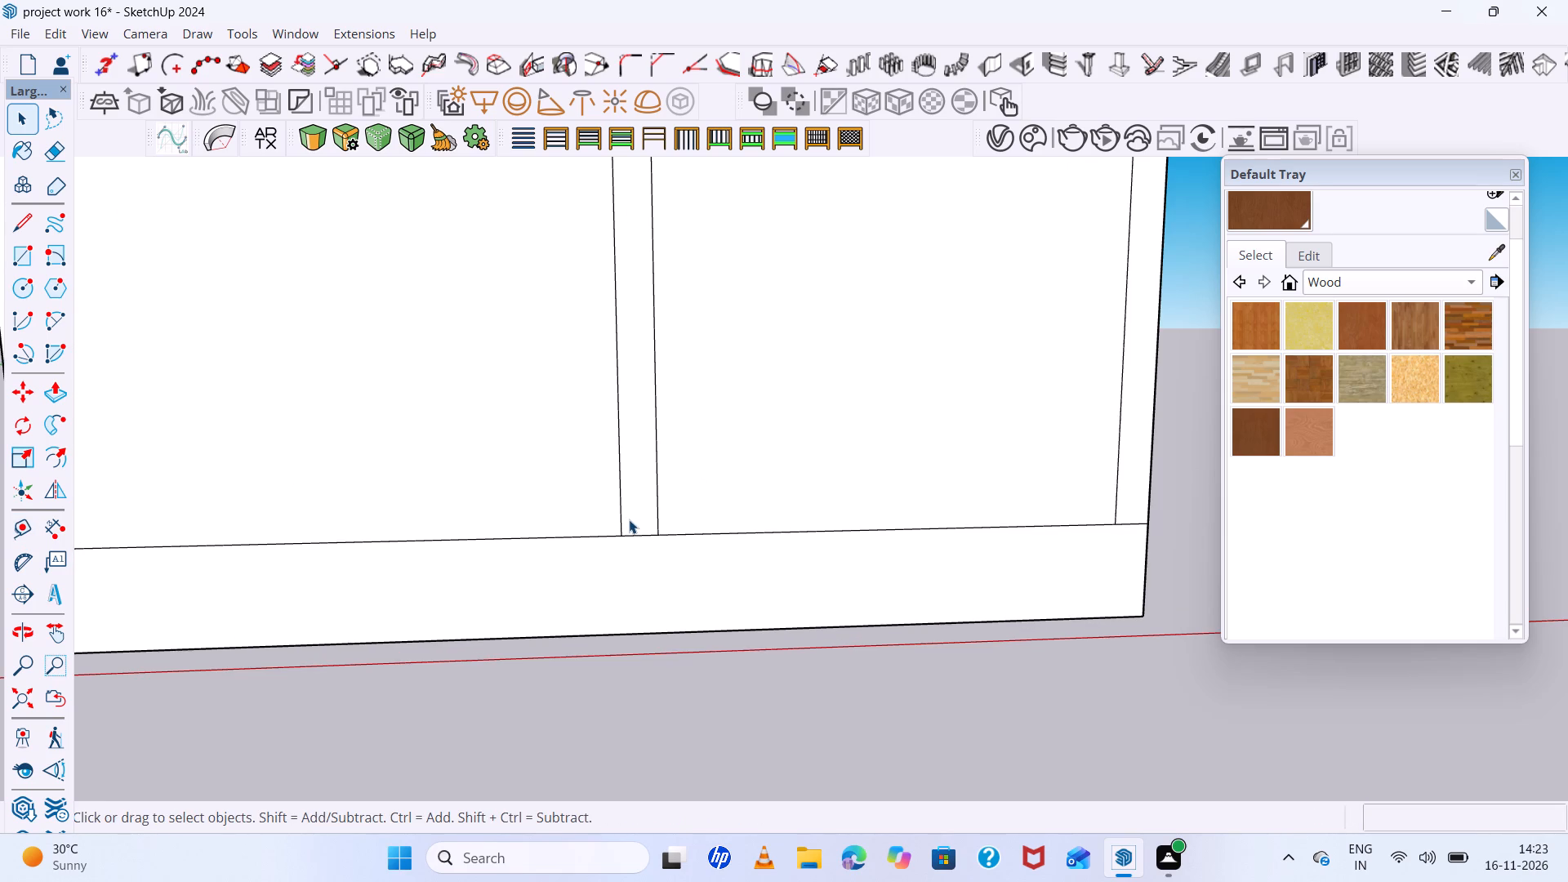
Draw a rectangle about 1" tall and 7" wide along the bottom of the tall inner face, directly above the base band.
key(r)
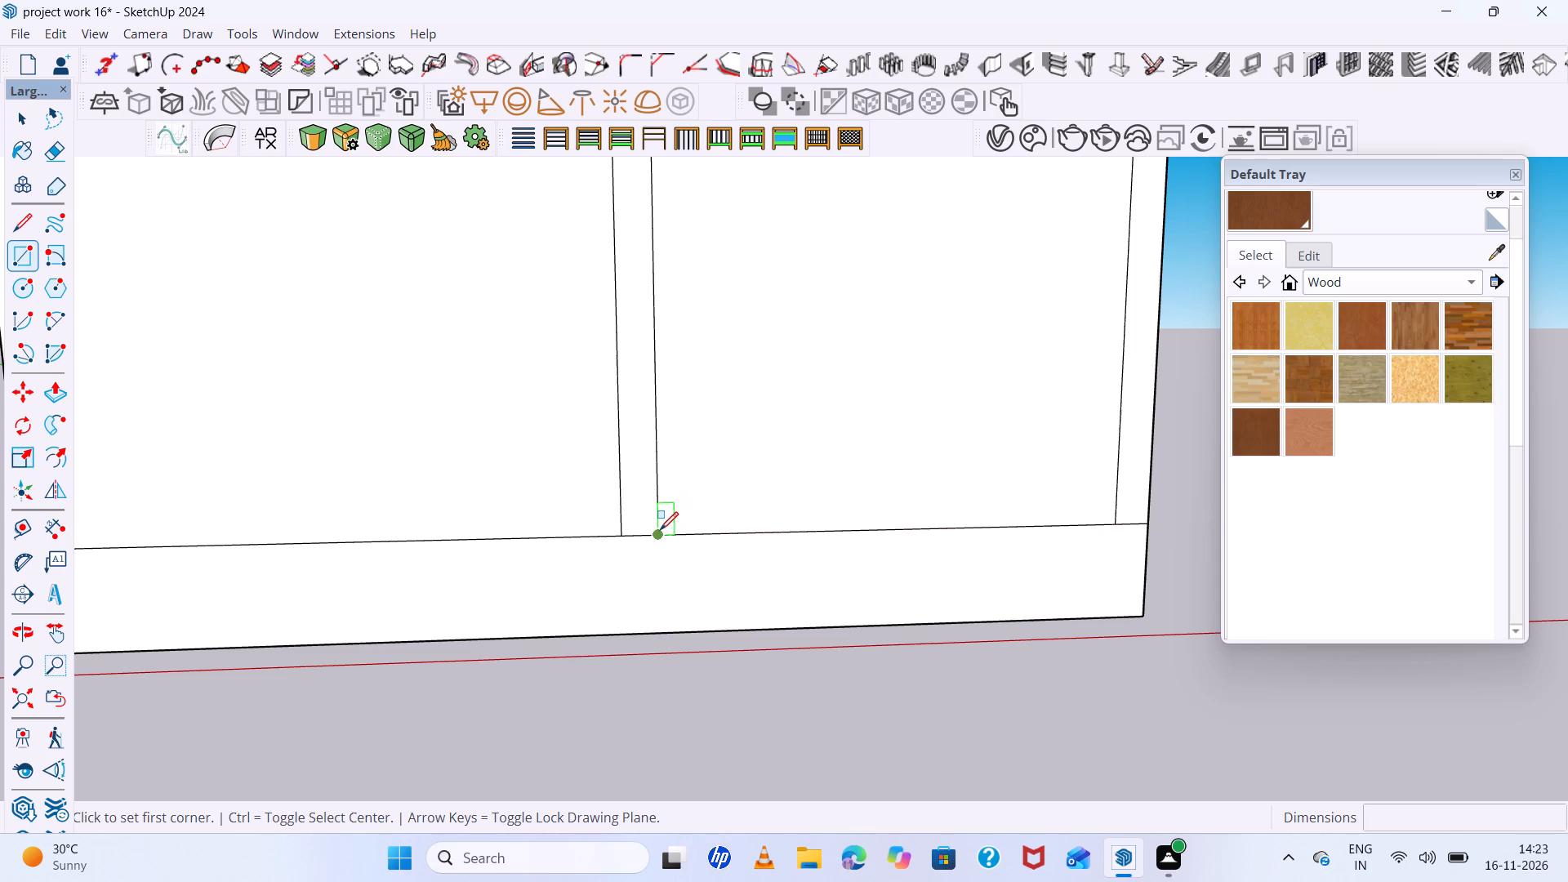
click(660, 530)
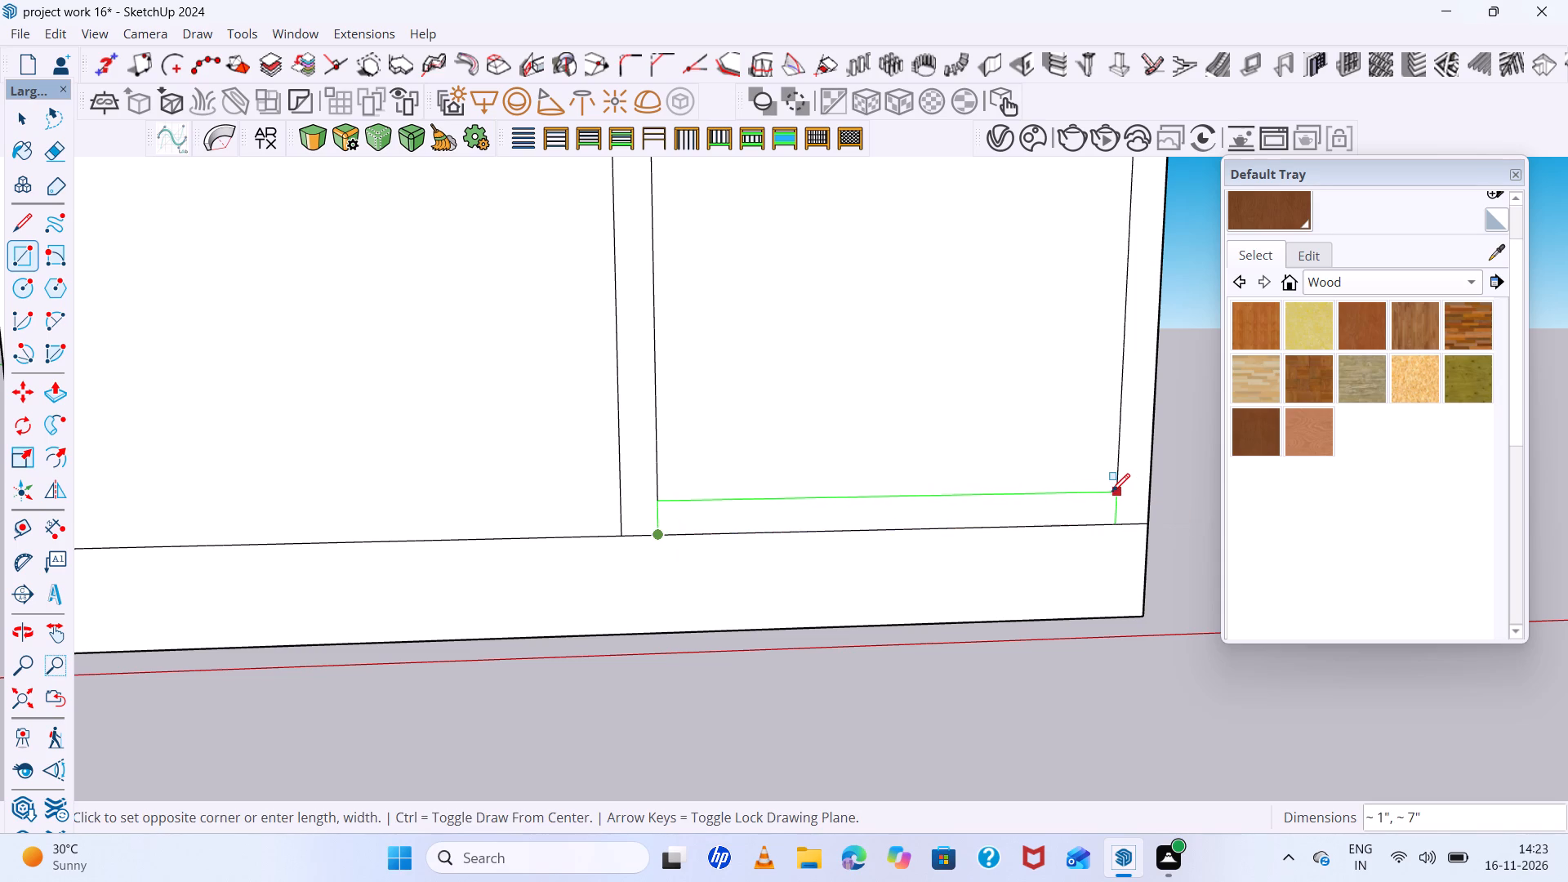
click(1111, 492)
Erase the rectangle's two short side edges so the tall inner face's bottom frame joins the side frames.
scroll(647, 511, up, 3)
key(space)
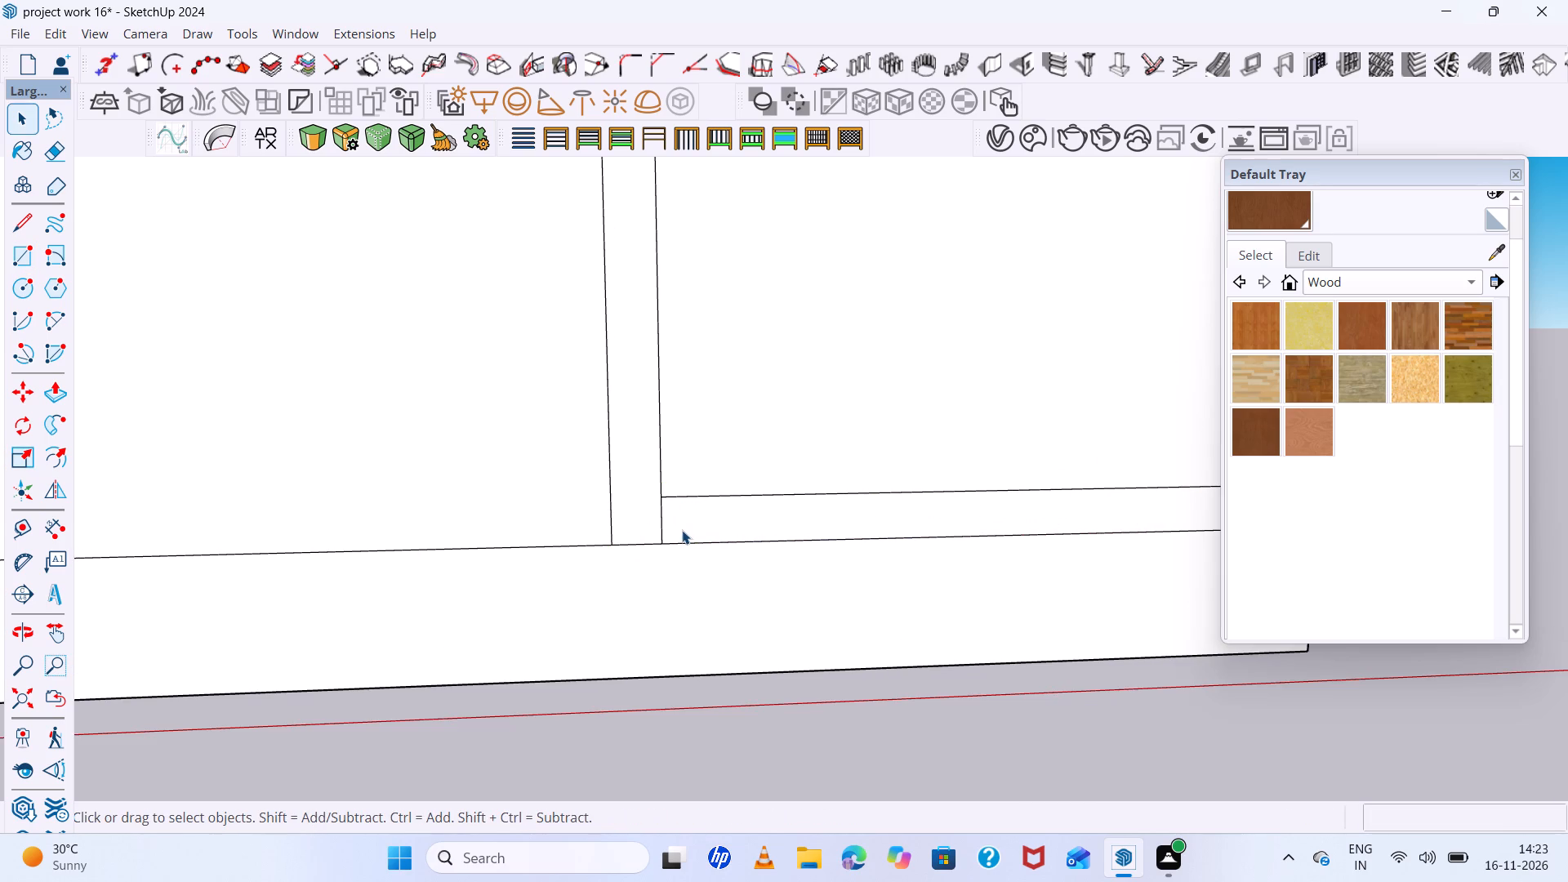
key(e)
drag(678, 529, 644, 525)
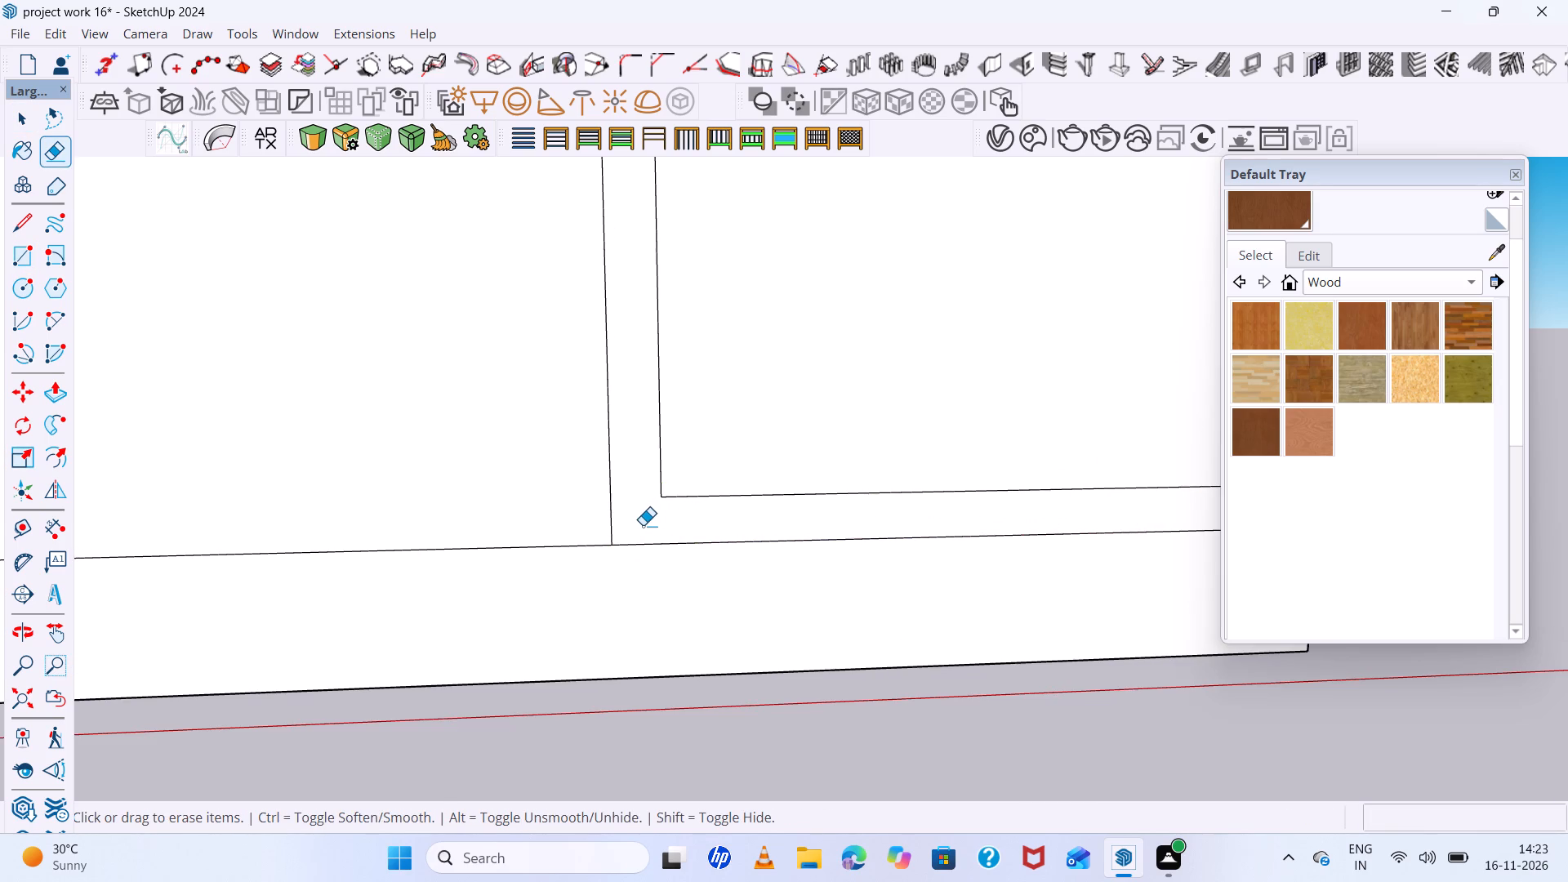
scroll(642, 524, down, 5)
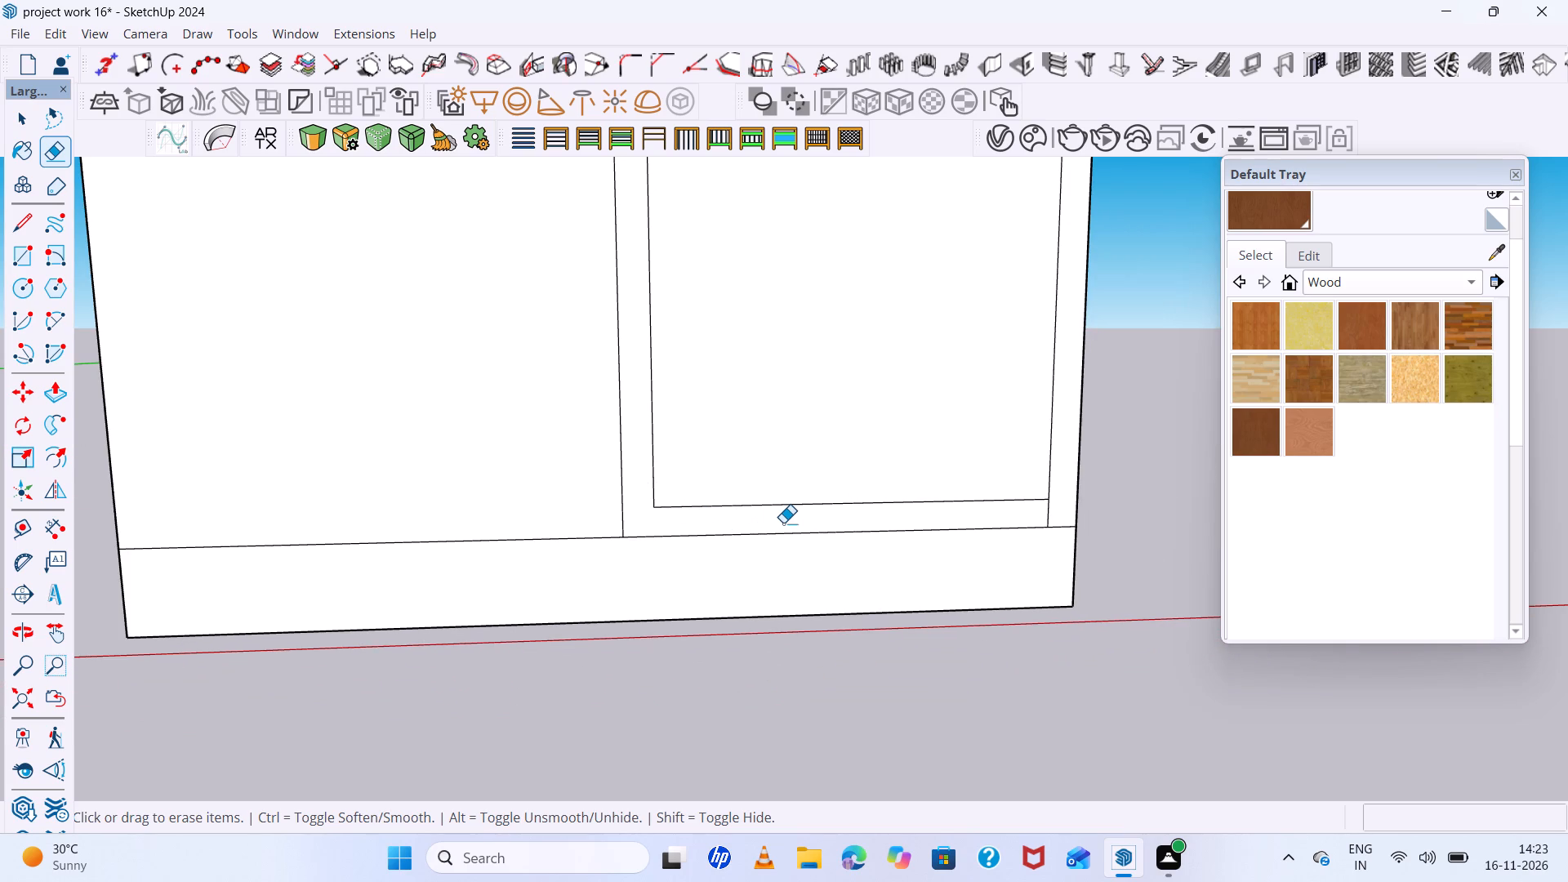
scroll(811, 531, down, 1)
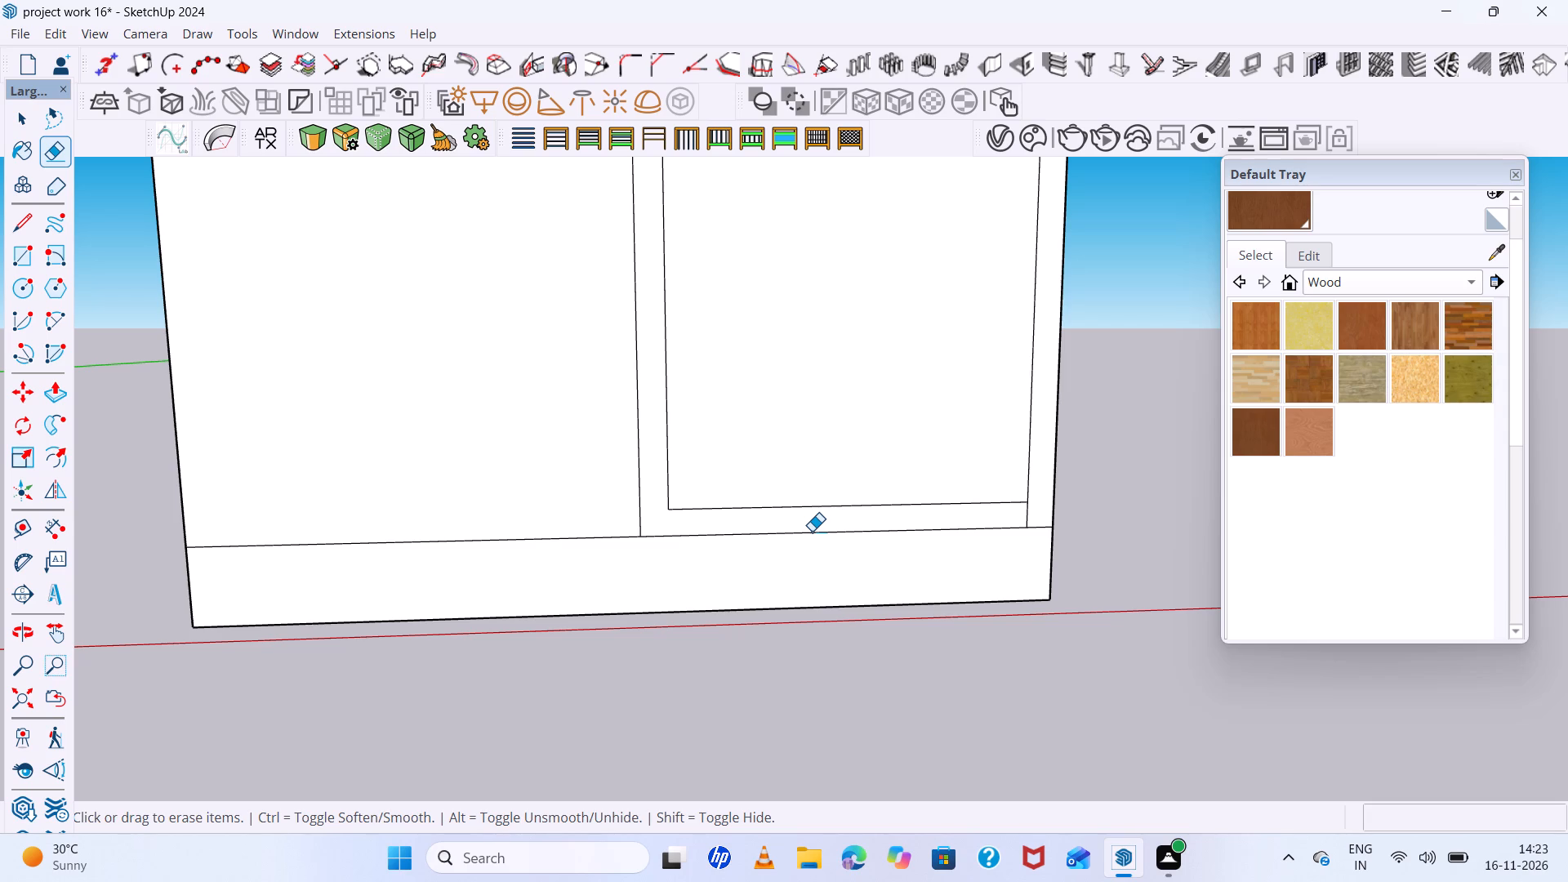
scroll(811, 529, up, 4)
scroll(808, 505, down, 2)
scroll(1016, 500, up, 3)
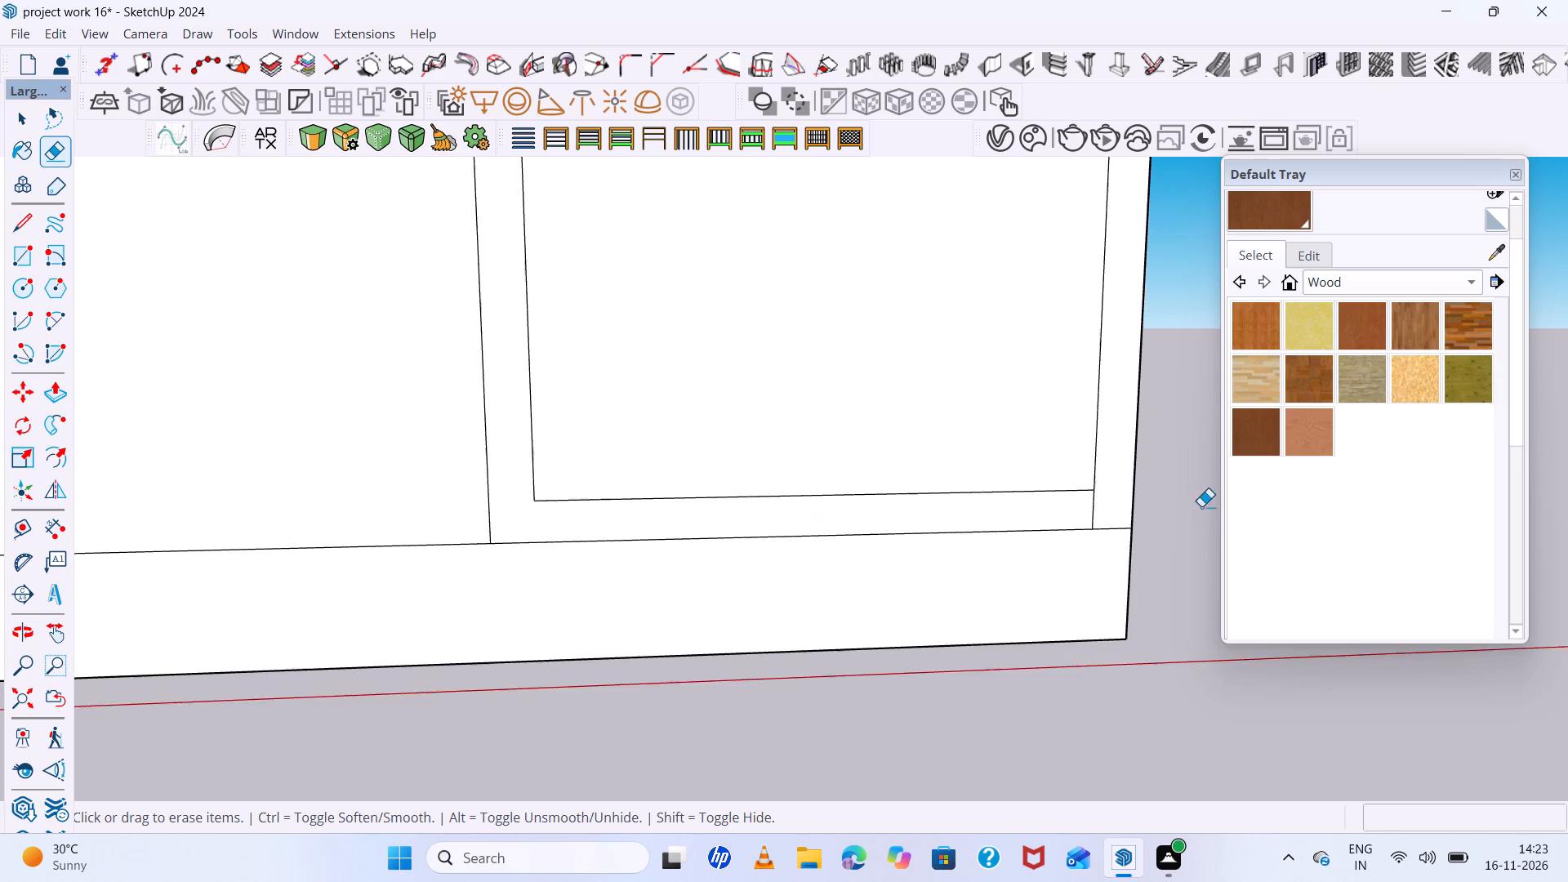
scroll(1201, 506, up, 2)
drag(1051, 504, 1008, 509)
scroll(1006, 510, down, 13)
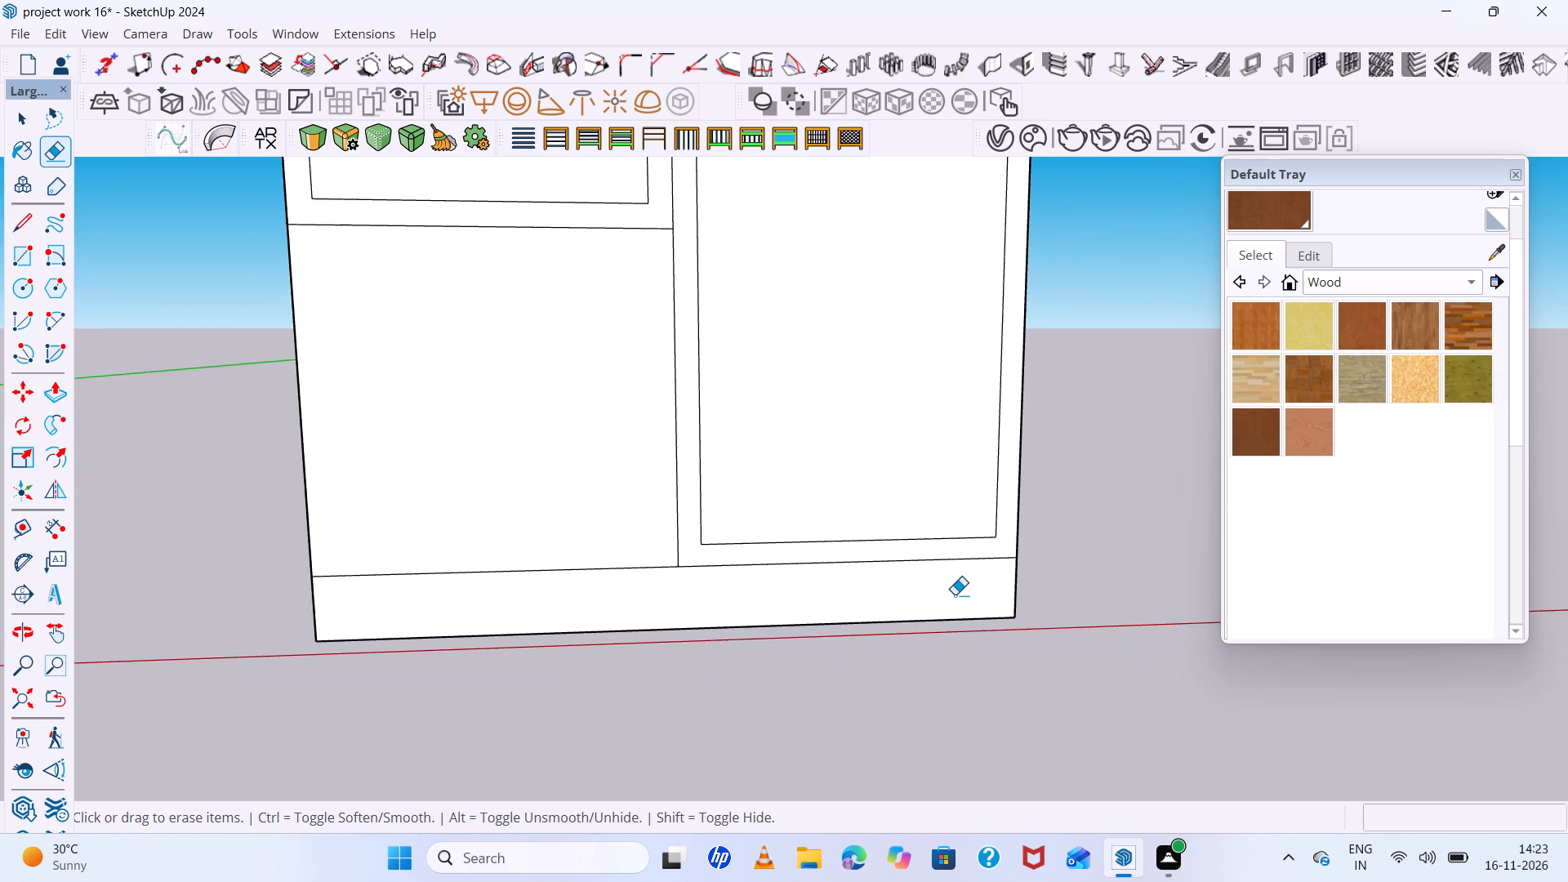
Examine the panel's frame and base layout against the reference photo.
scroll(955, 595, down, 16)
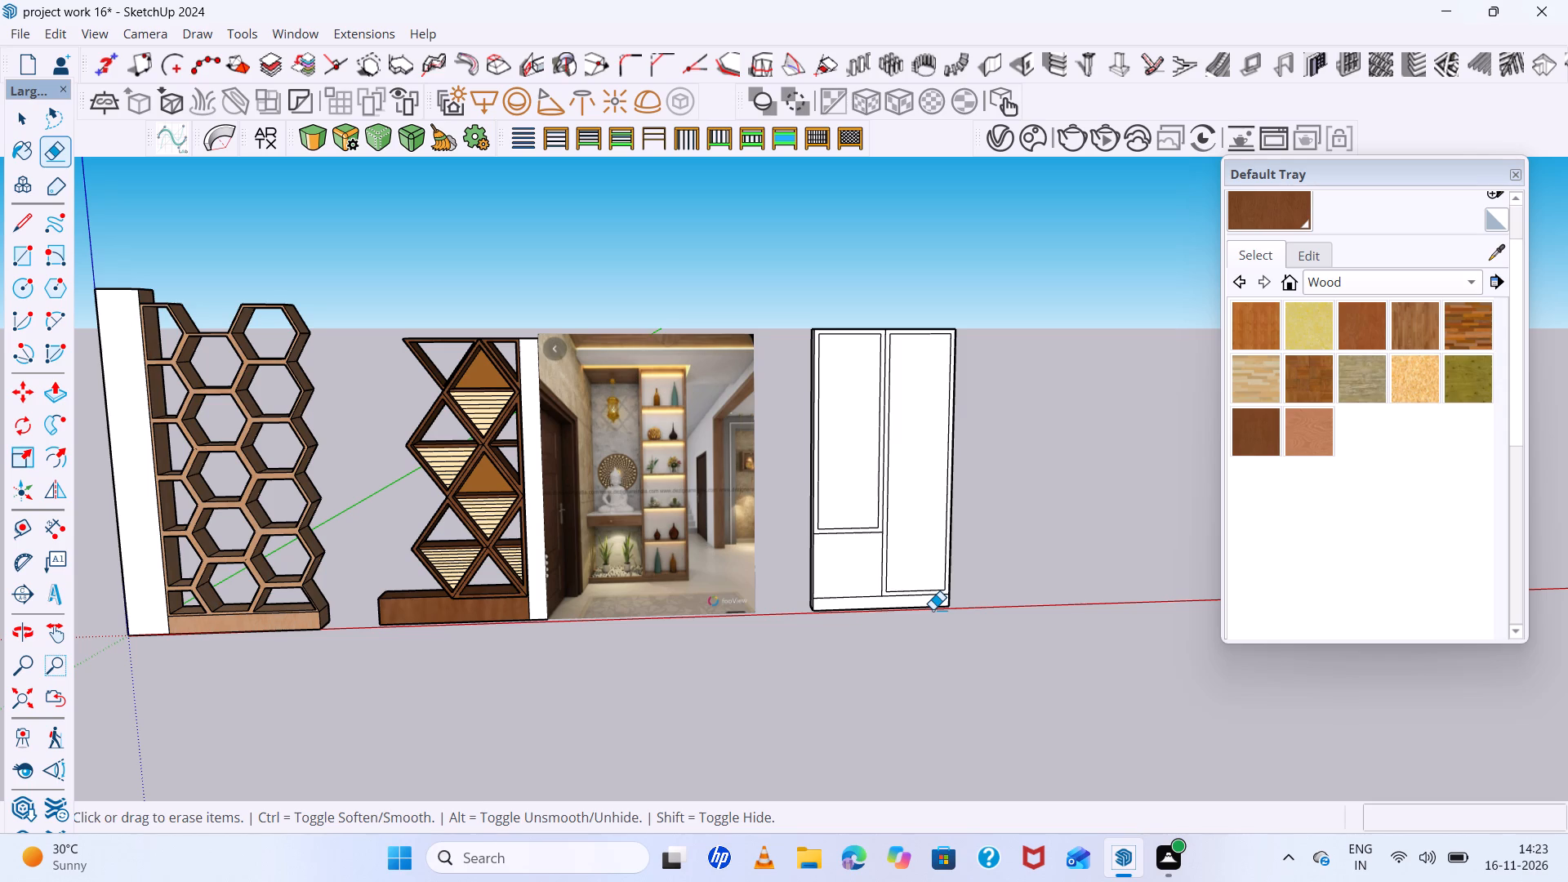
scroll(929, 599, down, 4)
scroll(822, 565, up, 9)
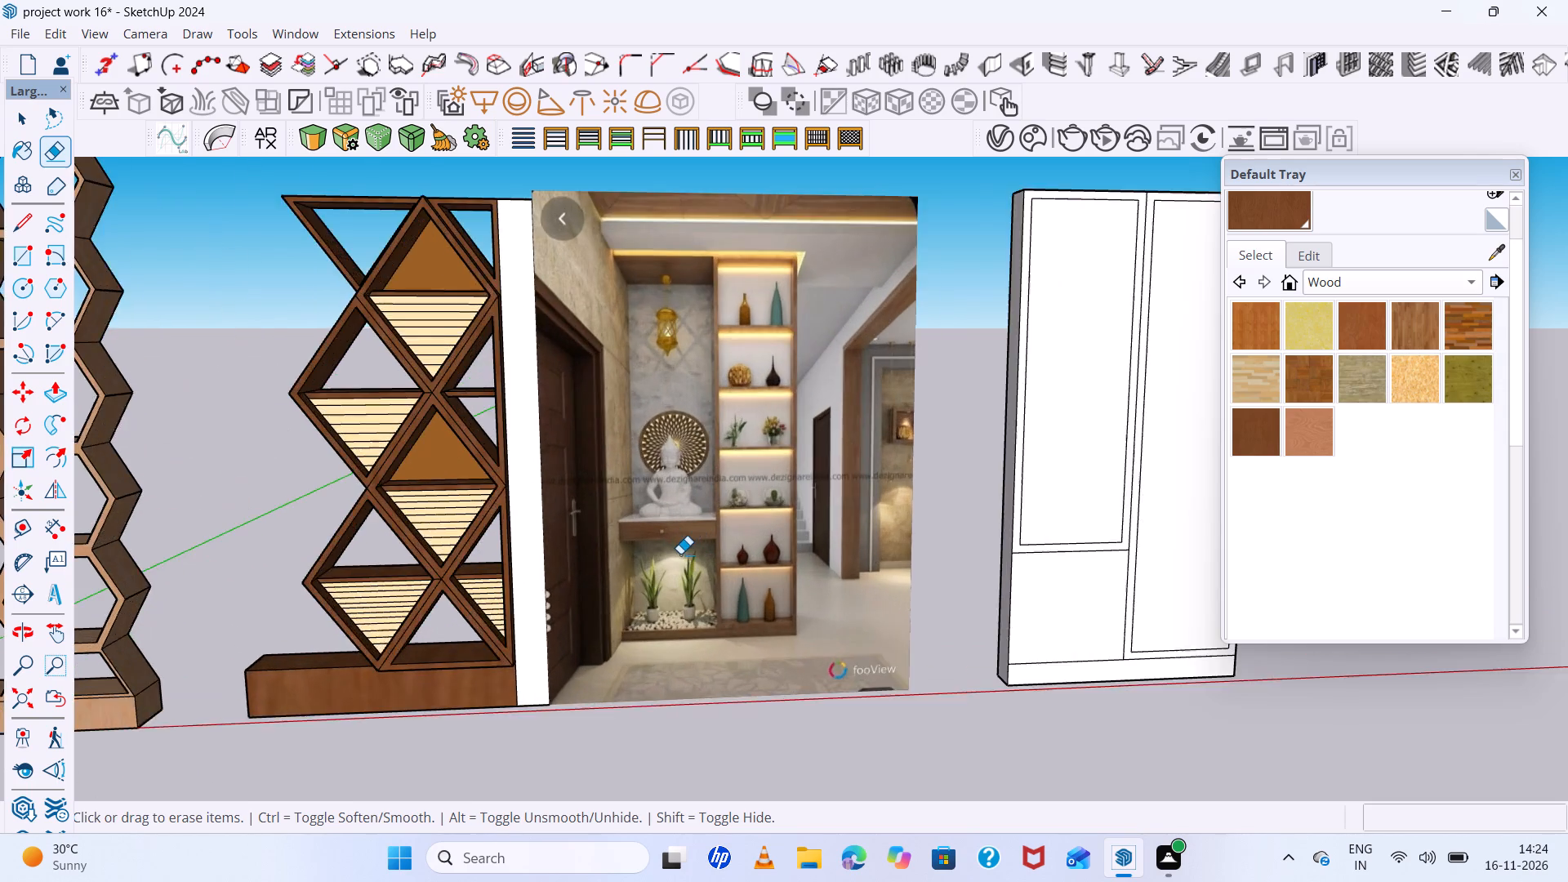
scroll(680, 554, up, 4)
scroll(557, 524, down, 10)
scroll(949, 568, up, 5)
scroll(842, 616, up, 4)
middle_drag(840, 611, 839, 585)
middle_drag(839, 585, 846, 635)
scroll(853, 611, down, 5)
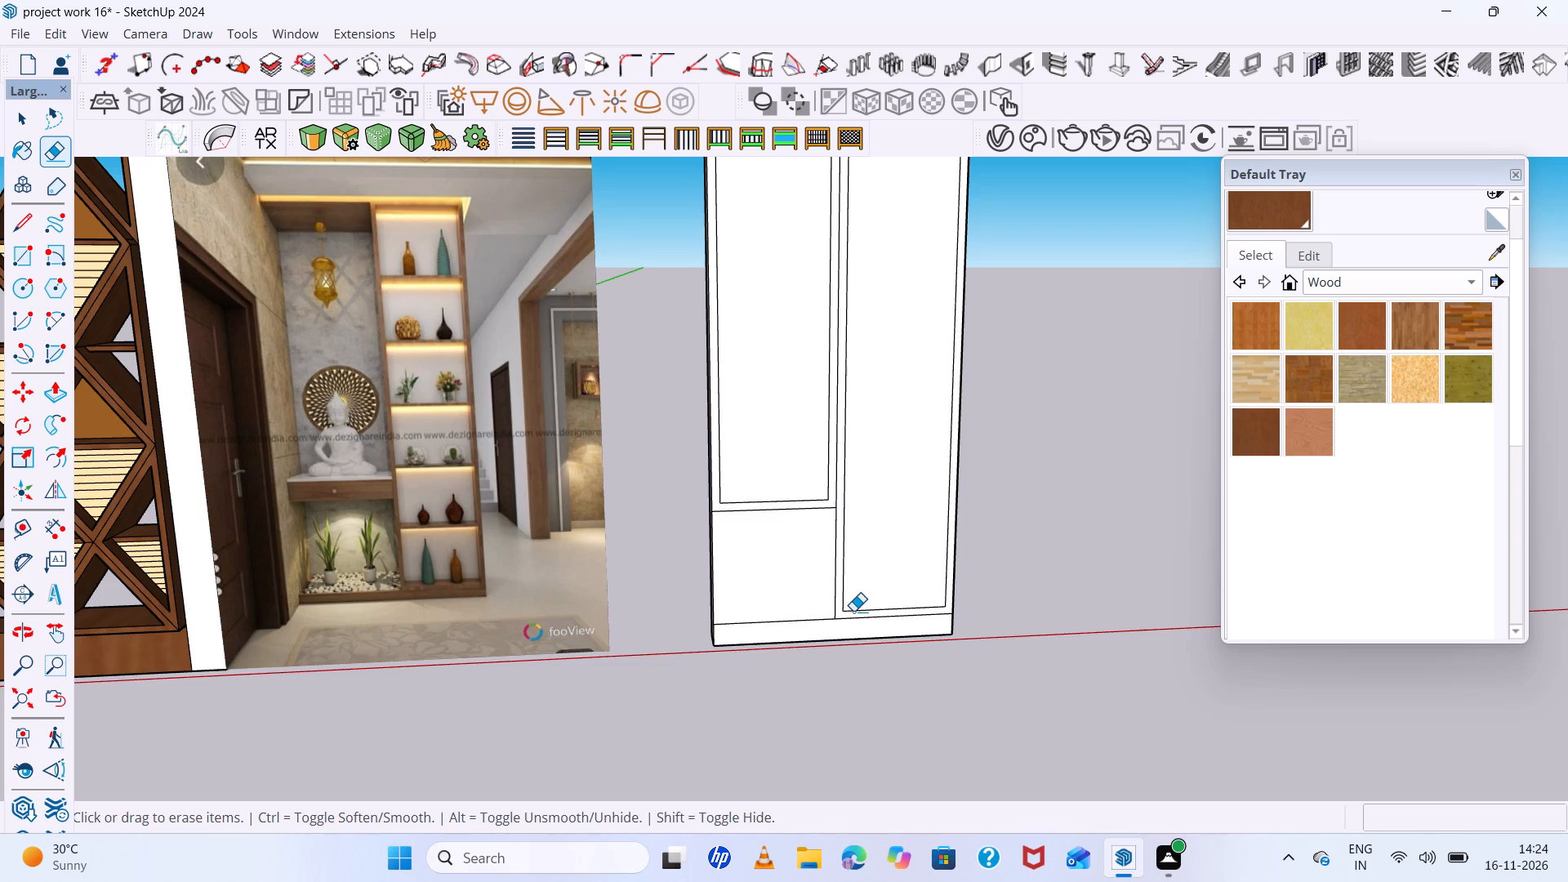
middle_drag(853, 607, 853, 548)
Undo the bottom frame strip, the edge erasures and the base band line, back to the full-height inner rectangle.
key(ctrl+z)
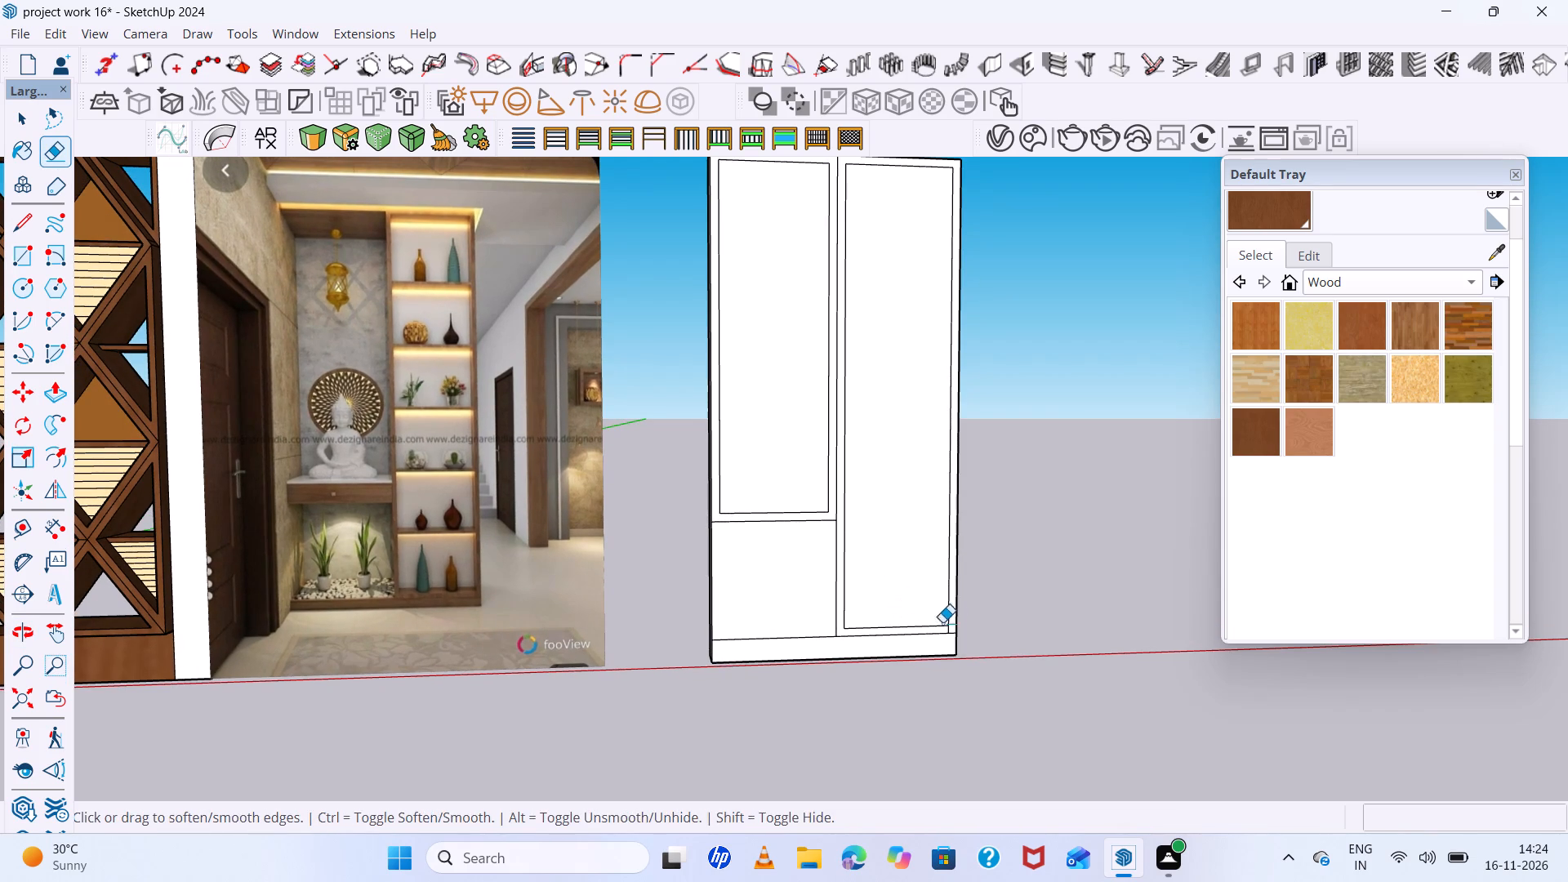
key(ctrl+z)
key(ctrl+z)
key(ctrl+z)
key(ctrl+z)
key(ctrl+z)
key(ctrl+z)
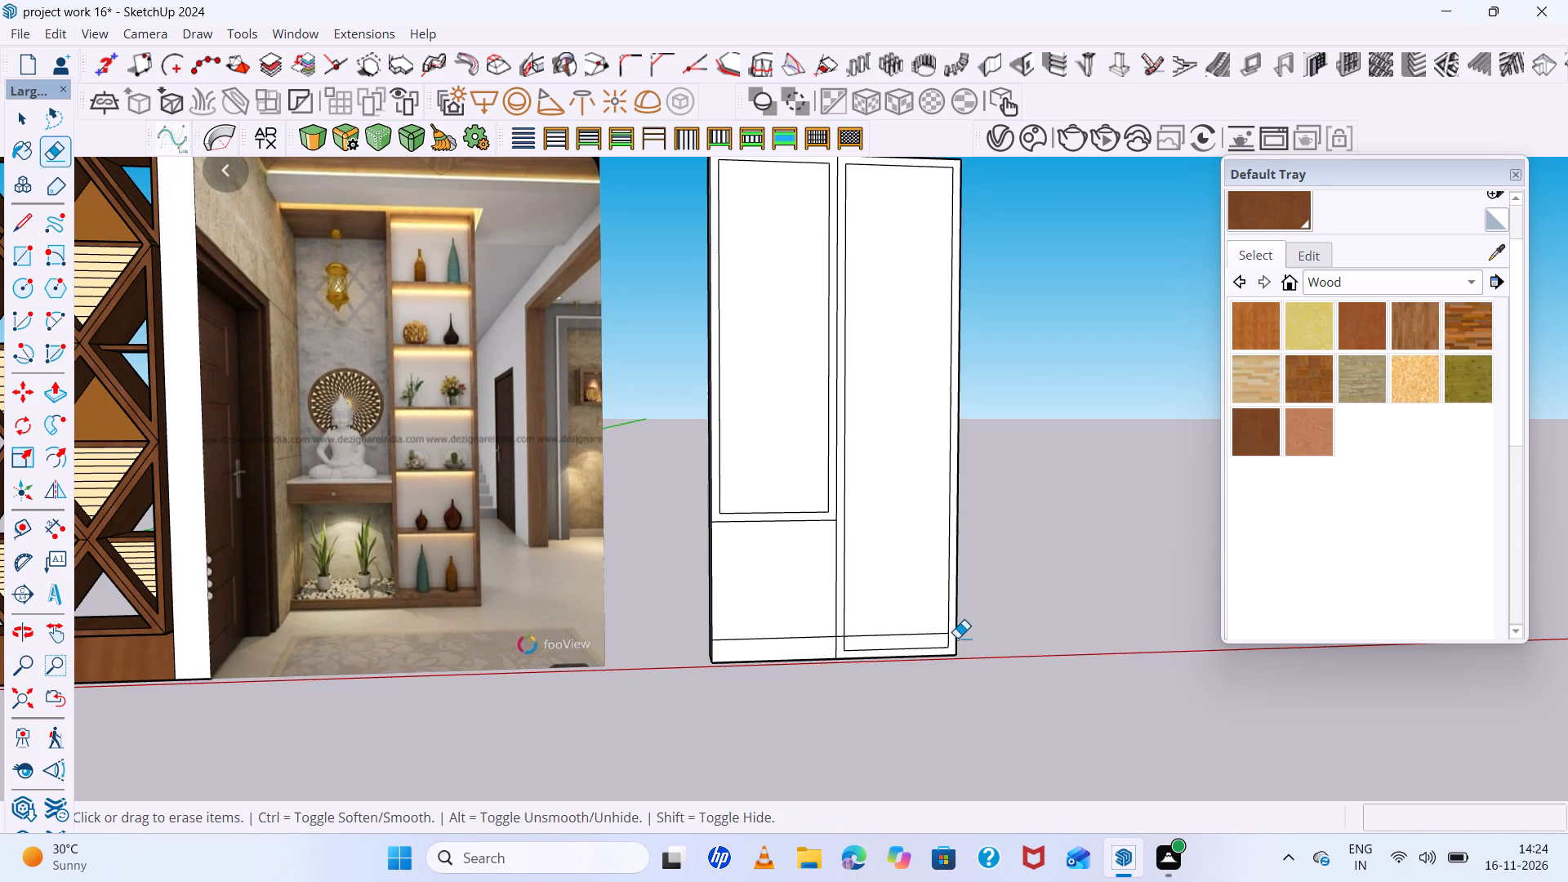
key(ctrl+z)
Draw a line about 1' 3" long just above the base, from the tall inner rectangle's outer edge to the panel edge nearest the photo.
scroll(952, 641, up, 5)
middle_drag(947, 633, 943, 619)
key(space)
scroll(943, 612, down, 1)
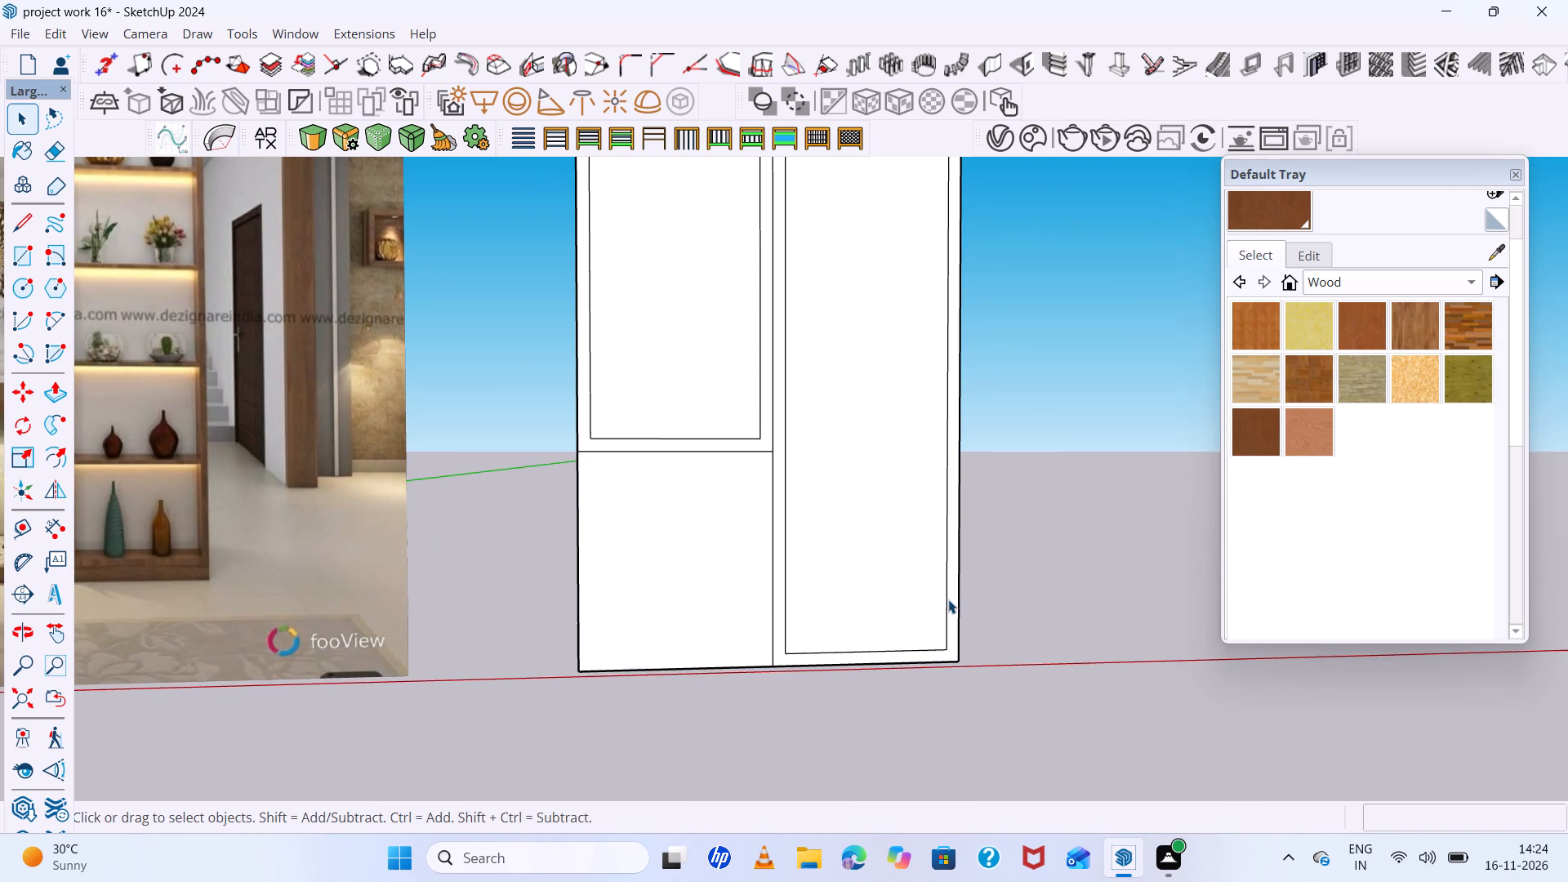
key(l)
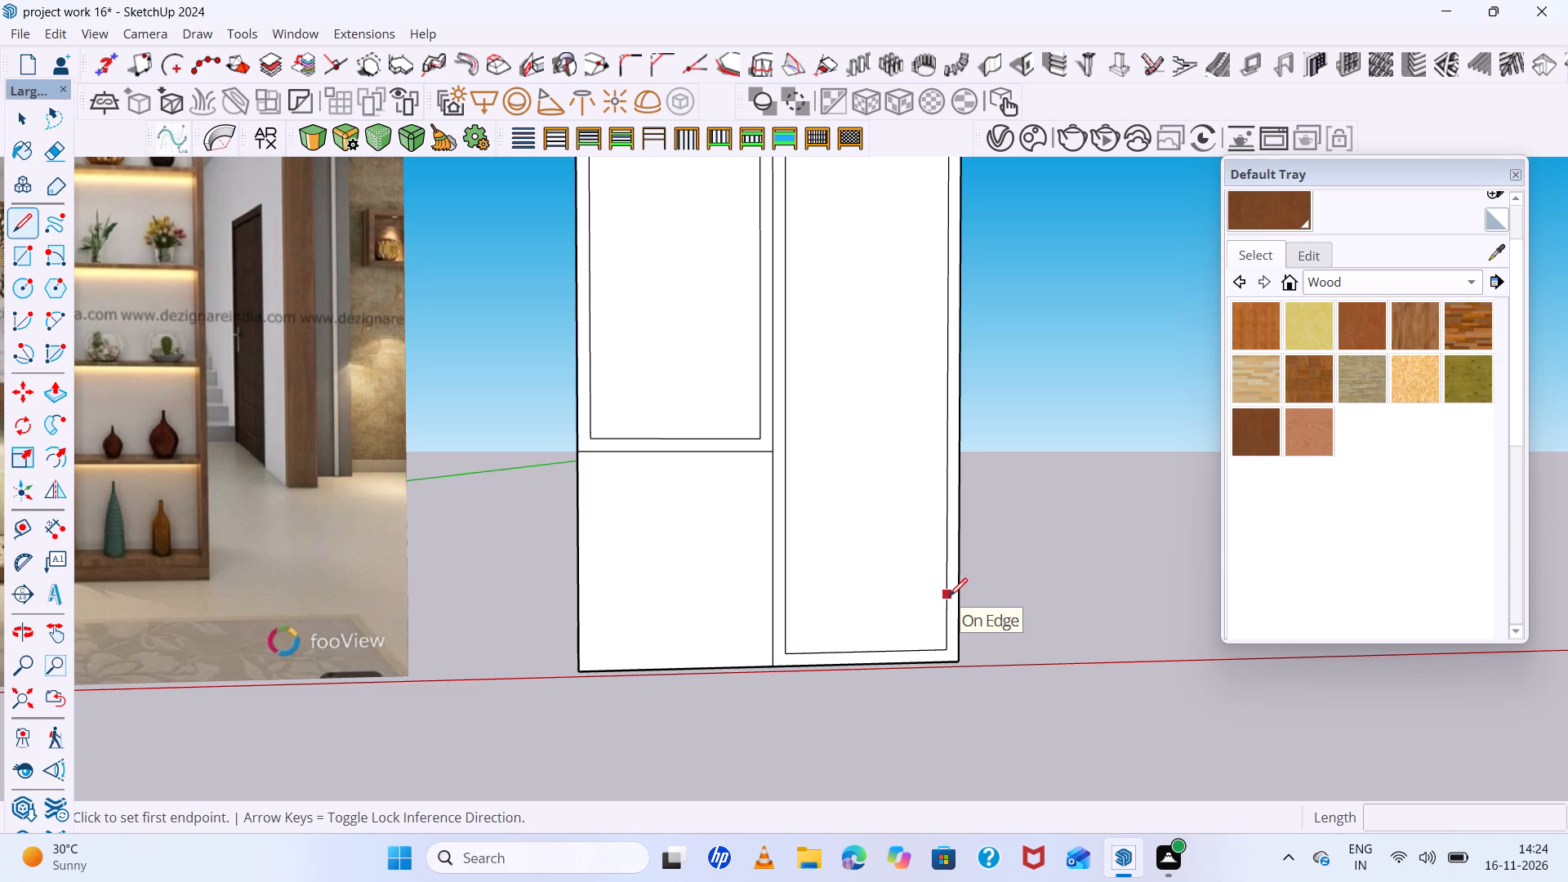
scroll(955, 614, up, 2)
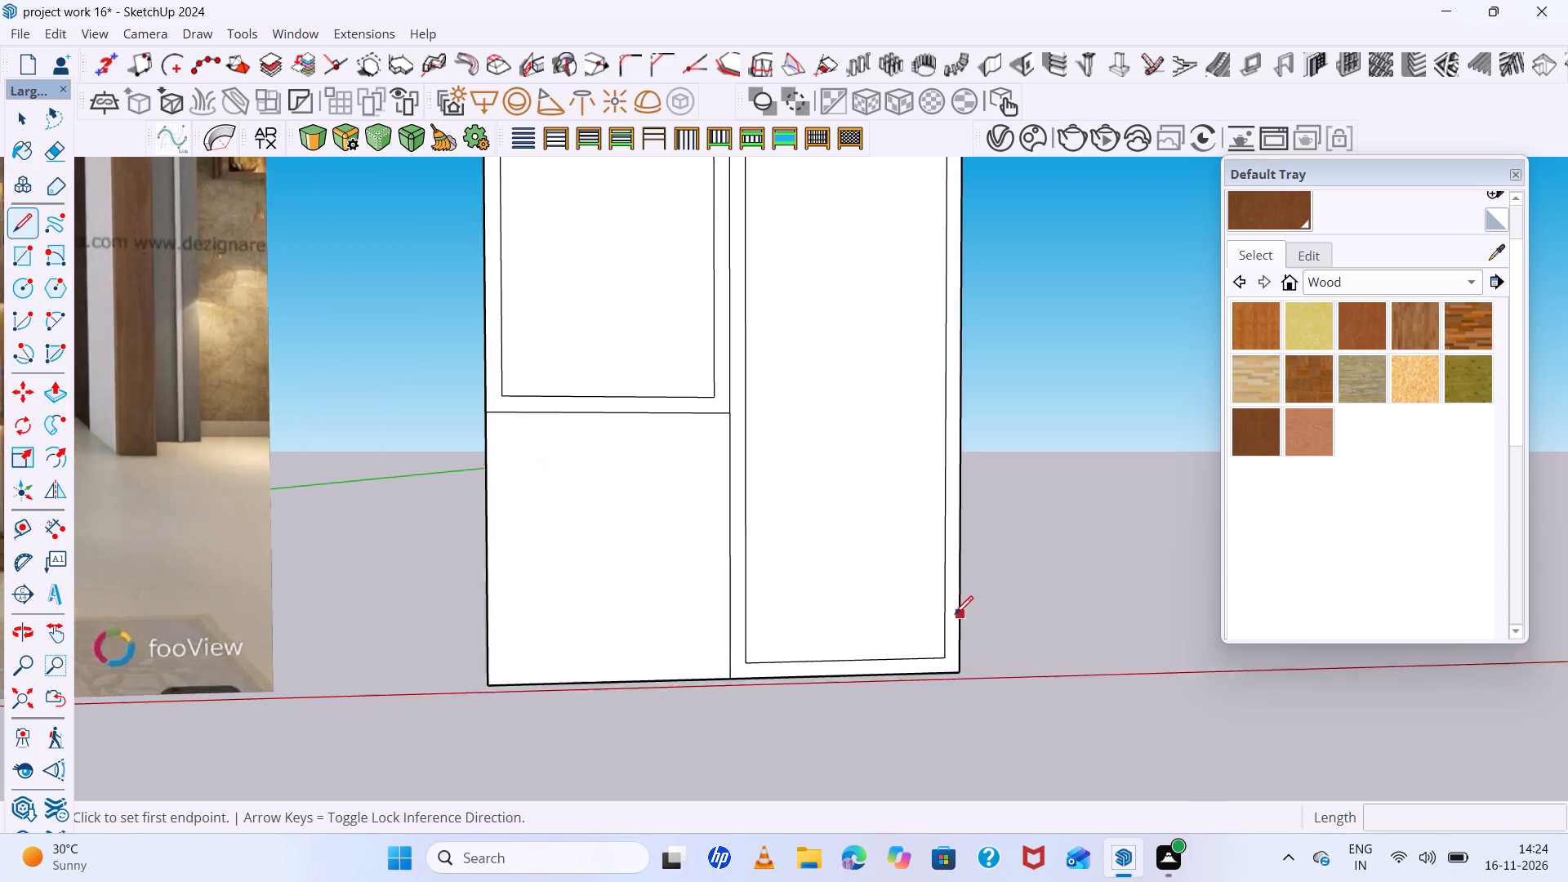
scroll(955, 614, up, 2)
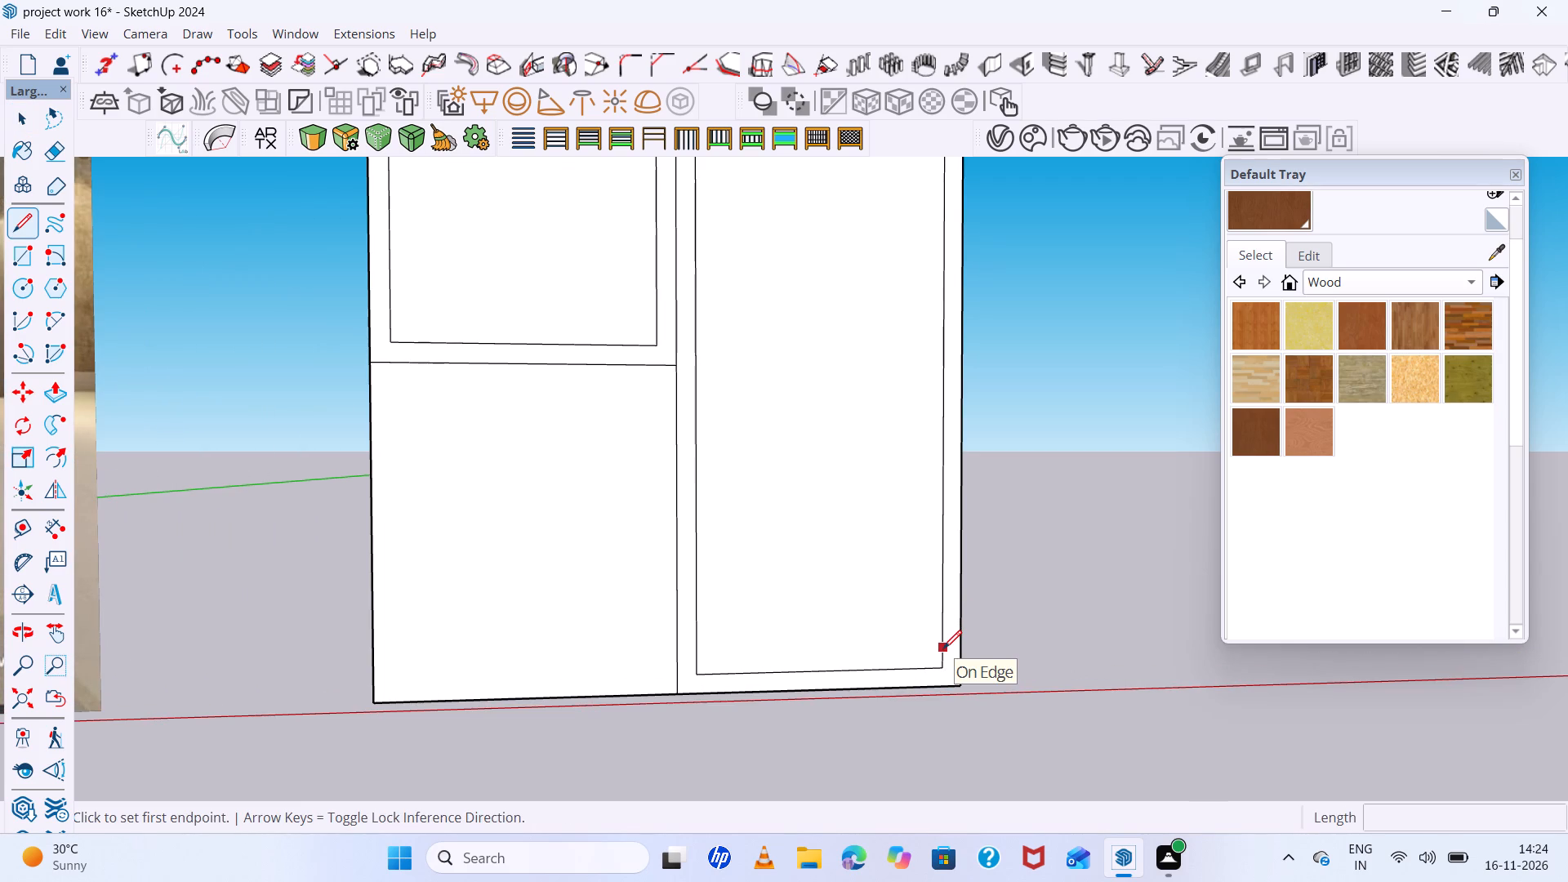
click(943, 648)
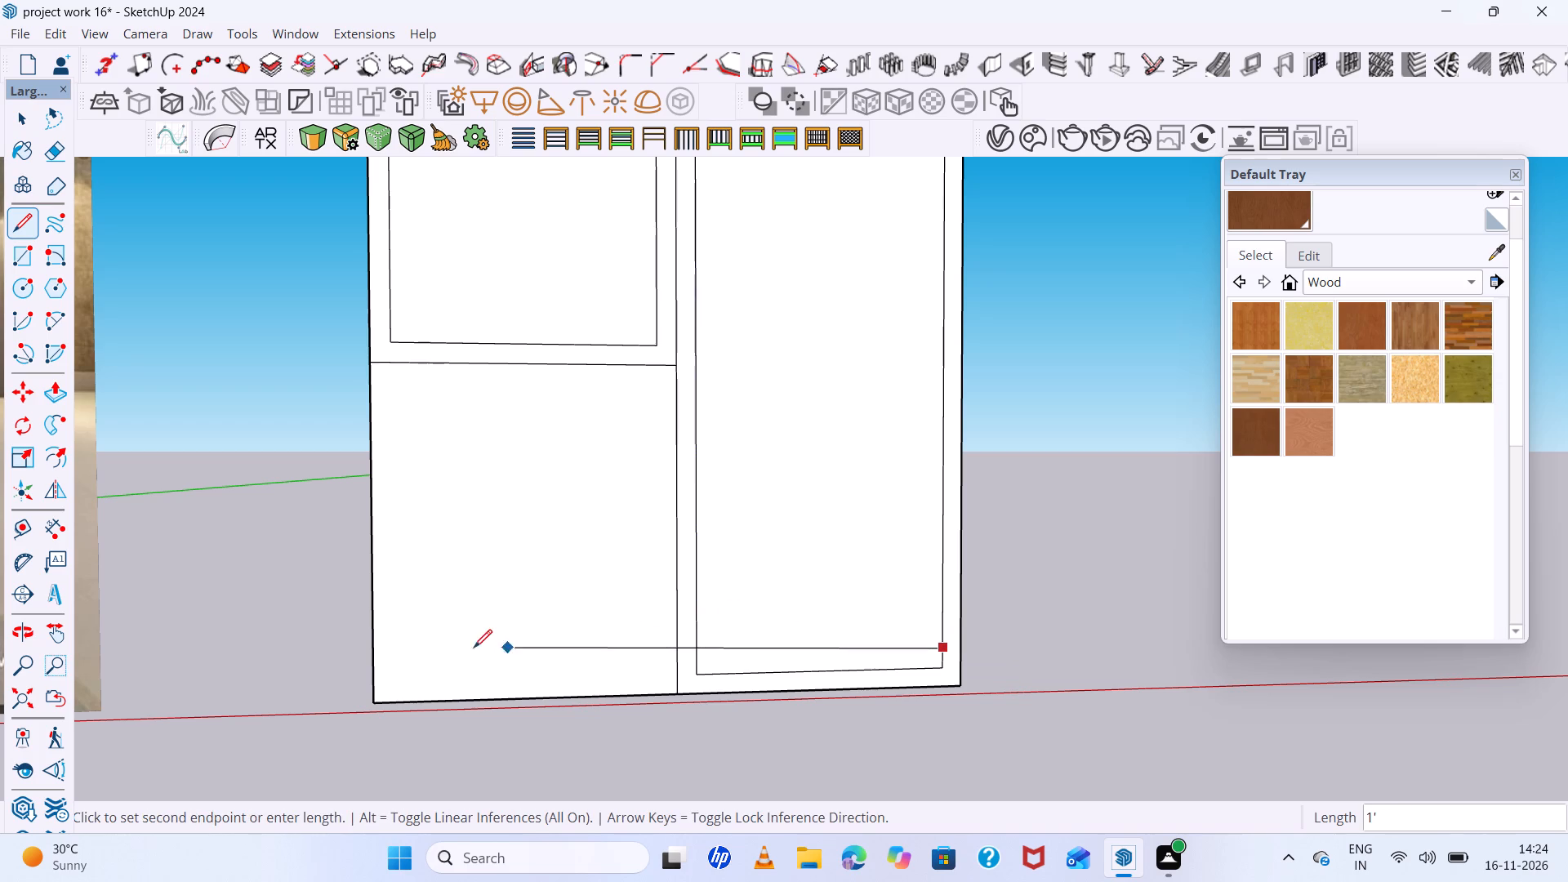
click(372, 664)
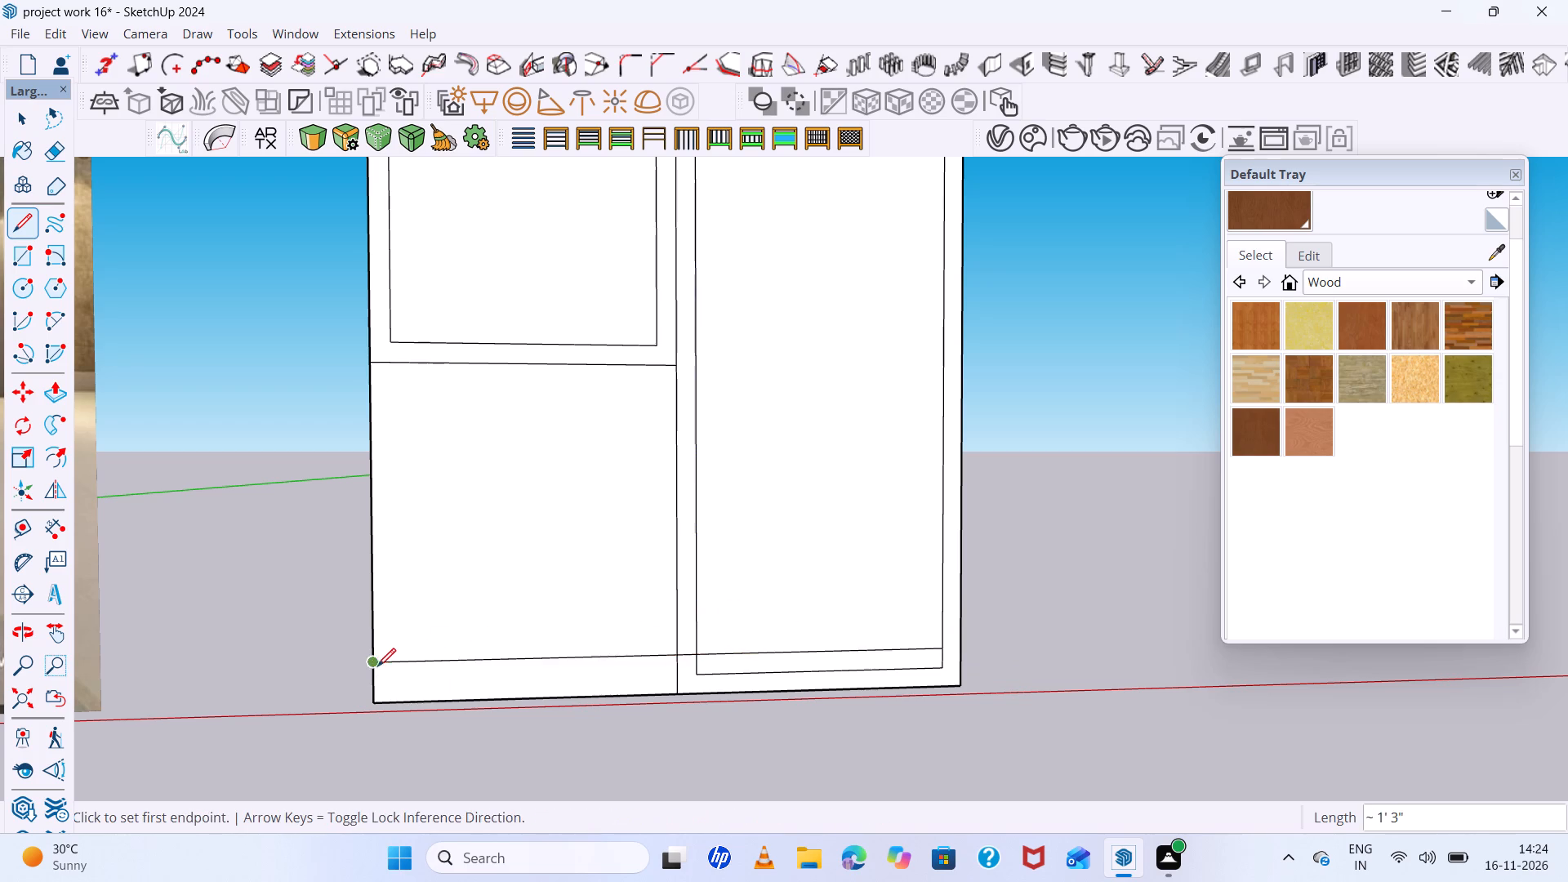
scroll(392, 676, down, 4)
middle_drag(623, 703, 634, 680)
key(space)
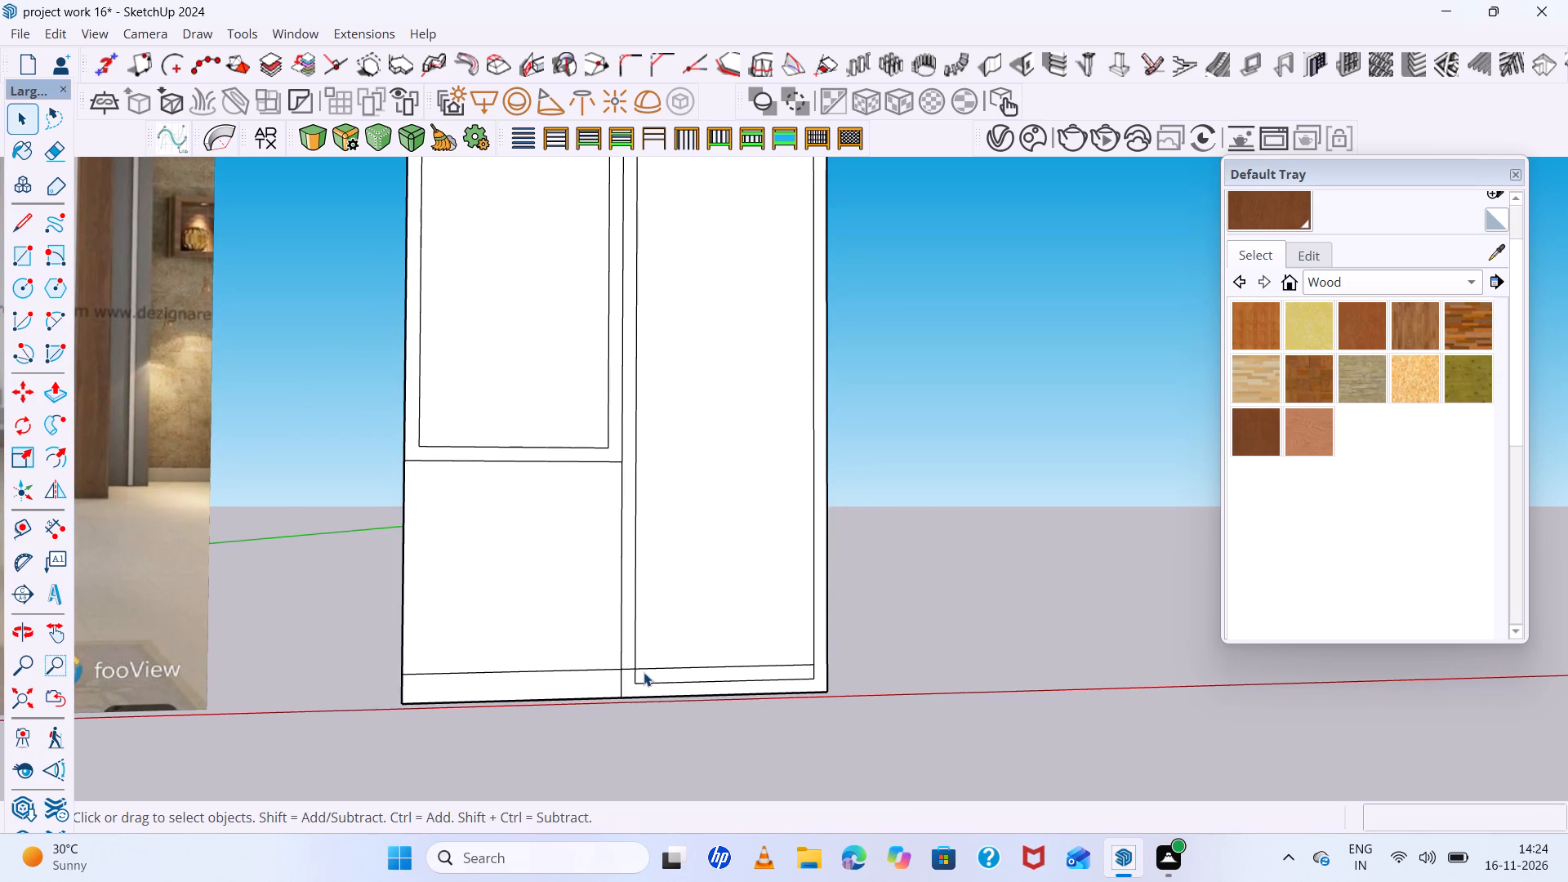
scroll(644, 672, down, 3)
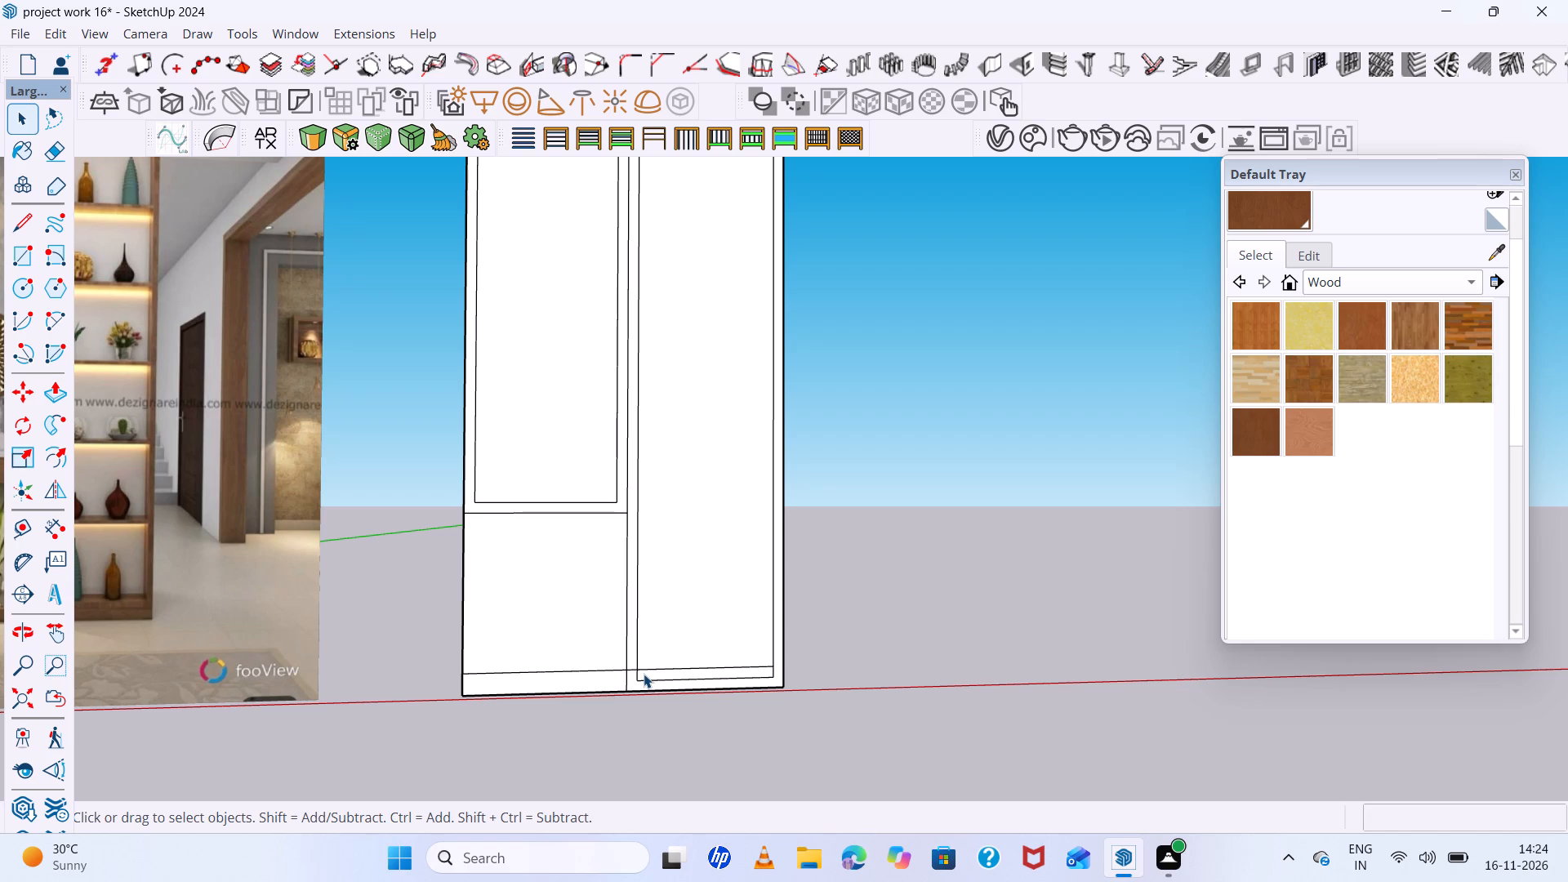
Erase the divider segment and the tall inner rectangle's side and bottom edges below the new horizontal line.
key(e)
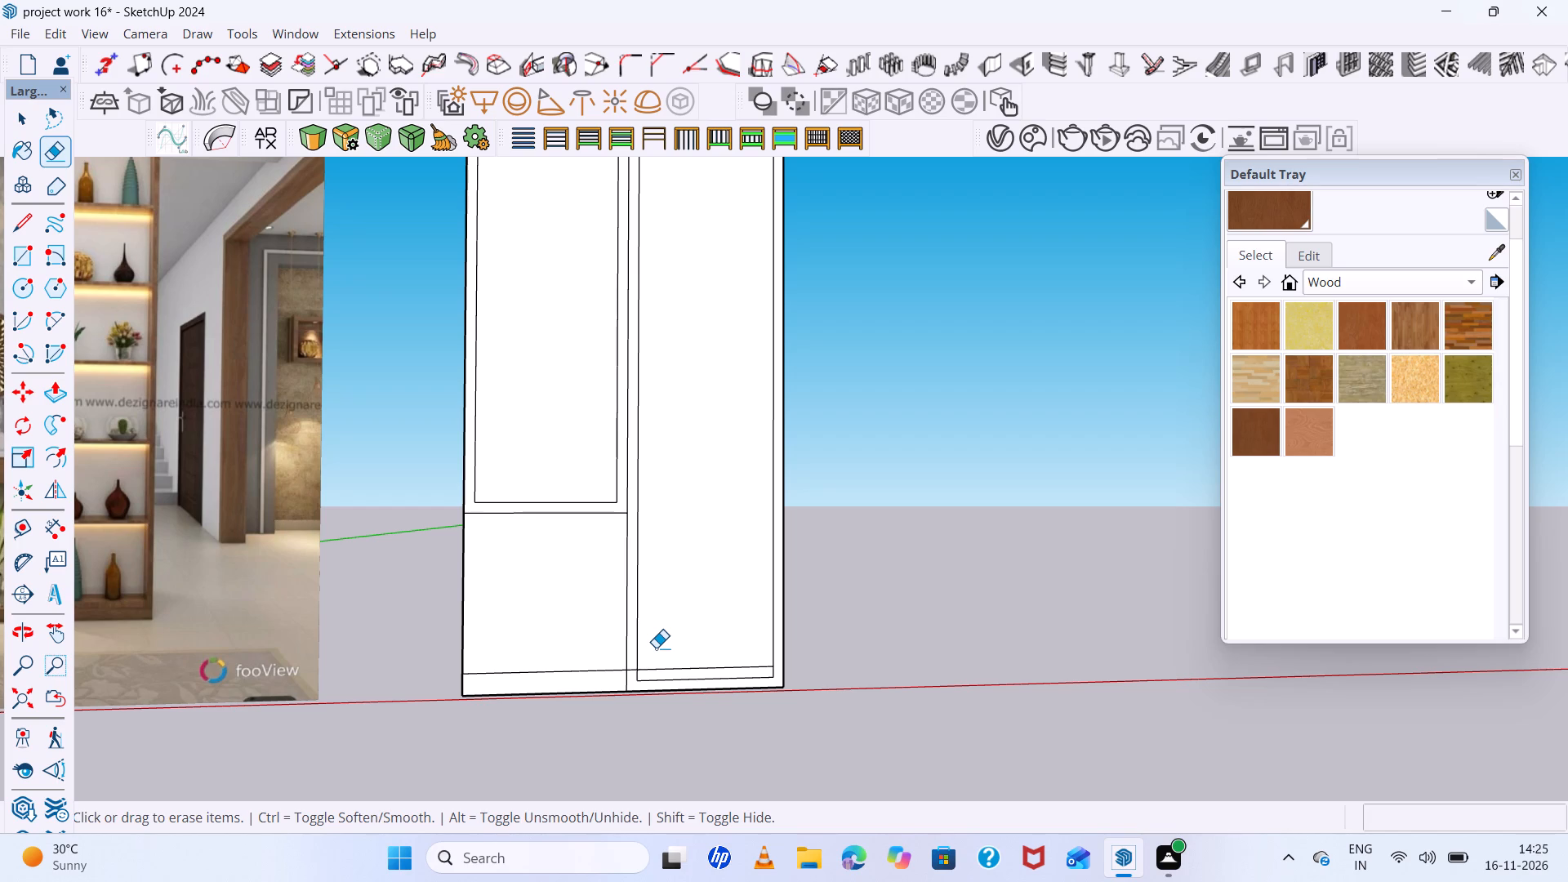
scroll(642, 697, up, 12)
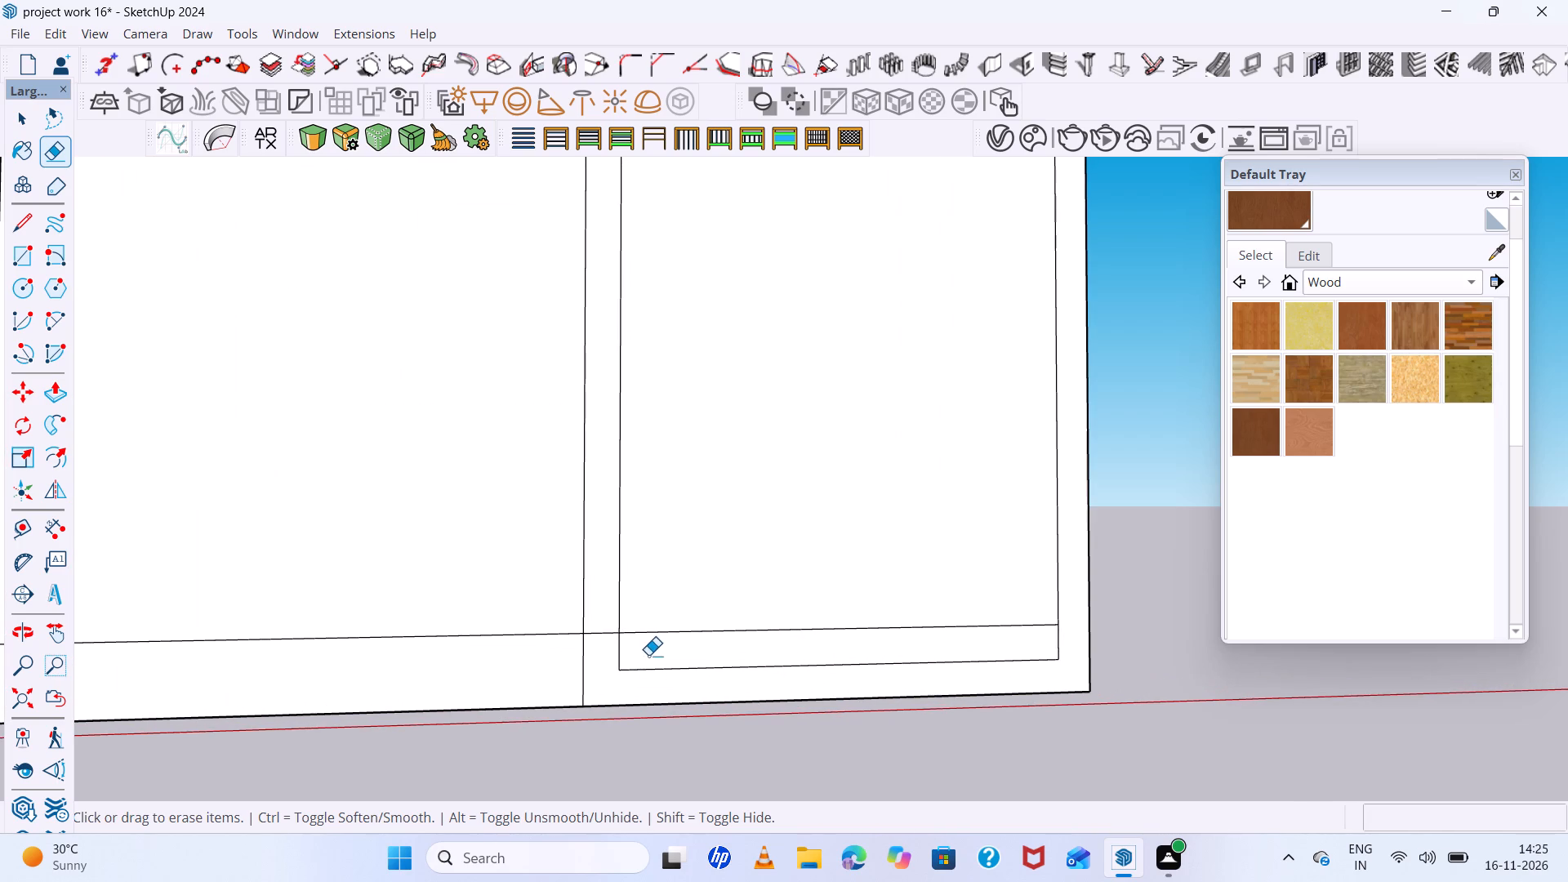
drag(648, 655, 590, 667)
drag(655, 666, 653, 676)
drag(611, 676, 563, 680)
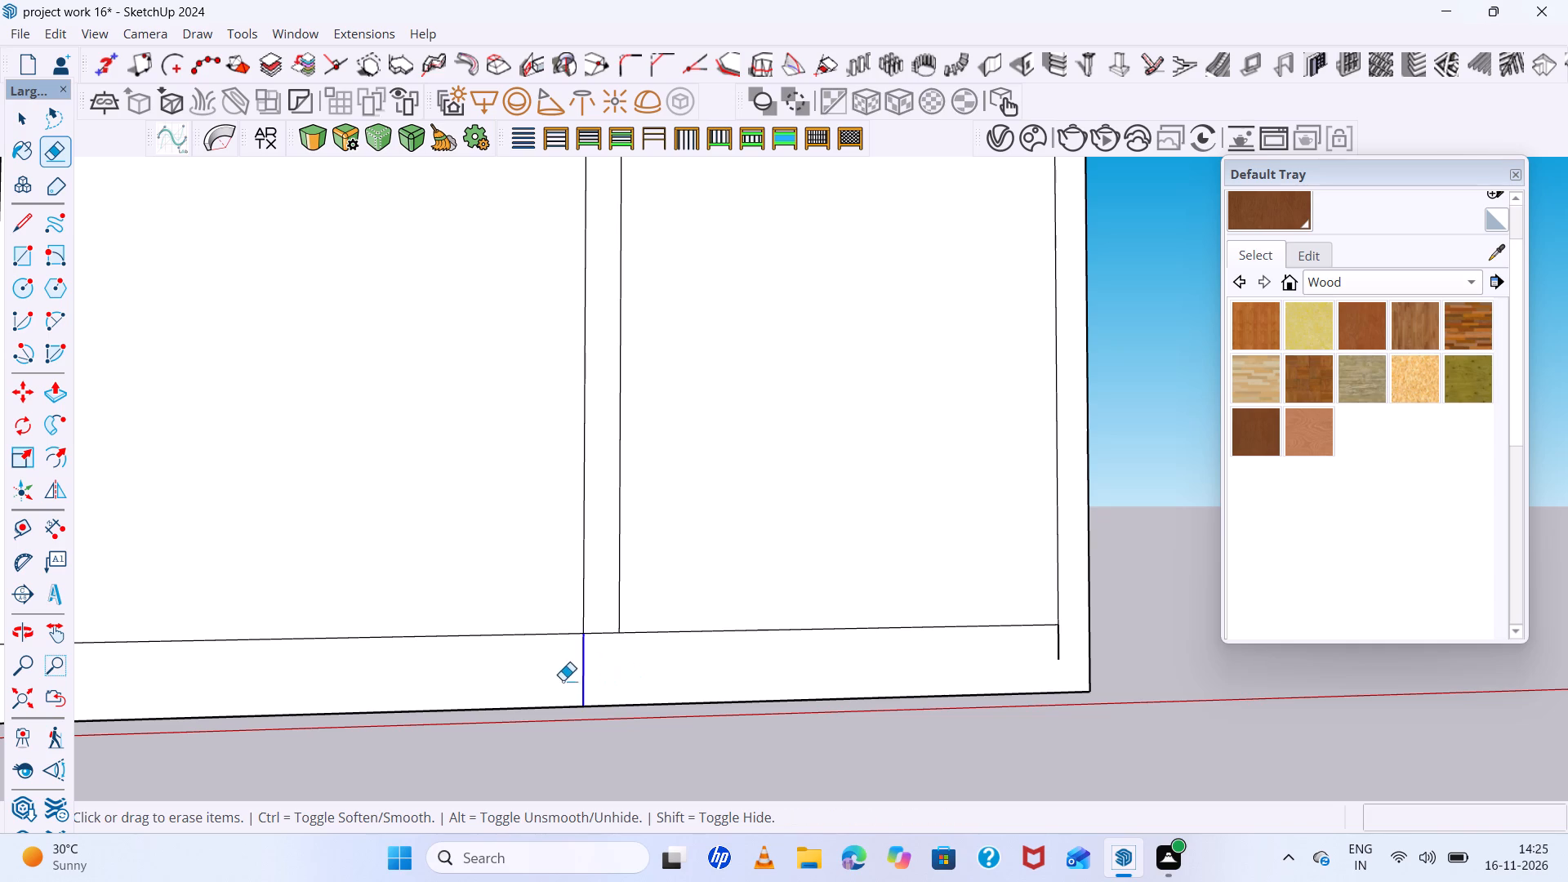
drag(563, 680, 562, 680)
drag(1065, 646, 1052, 648)
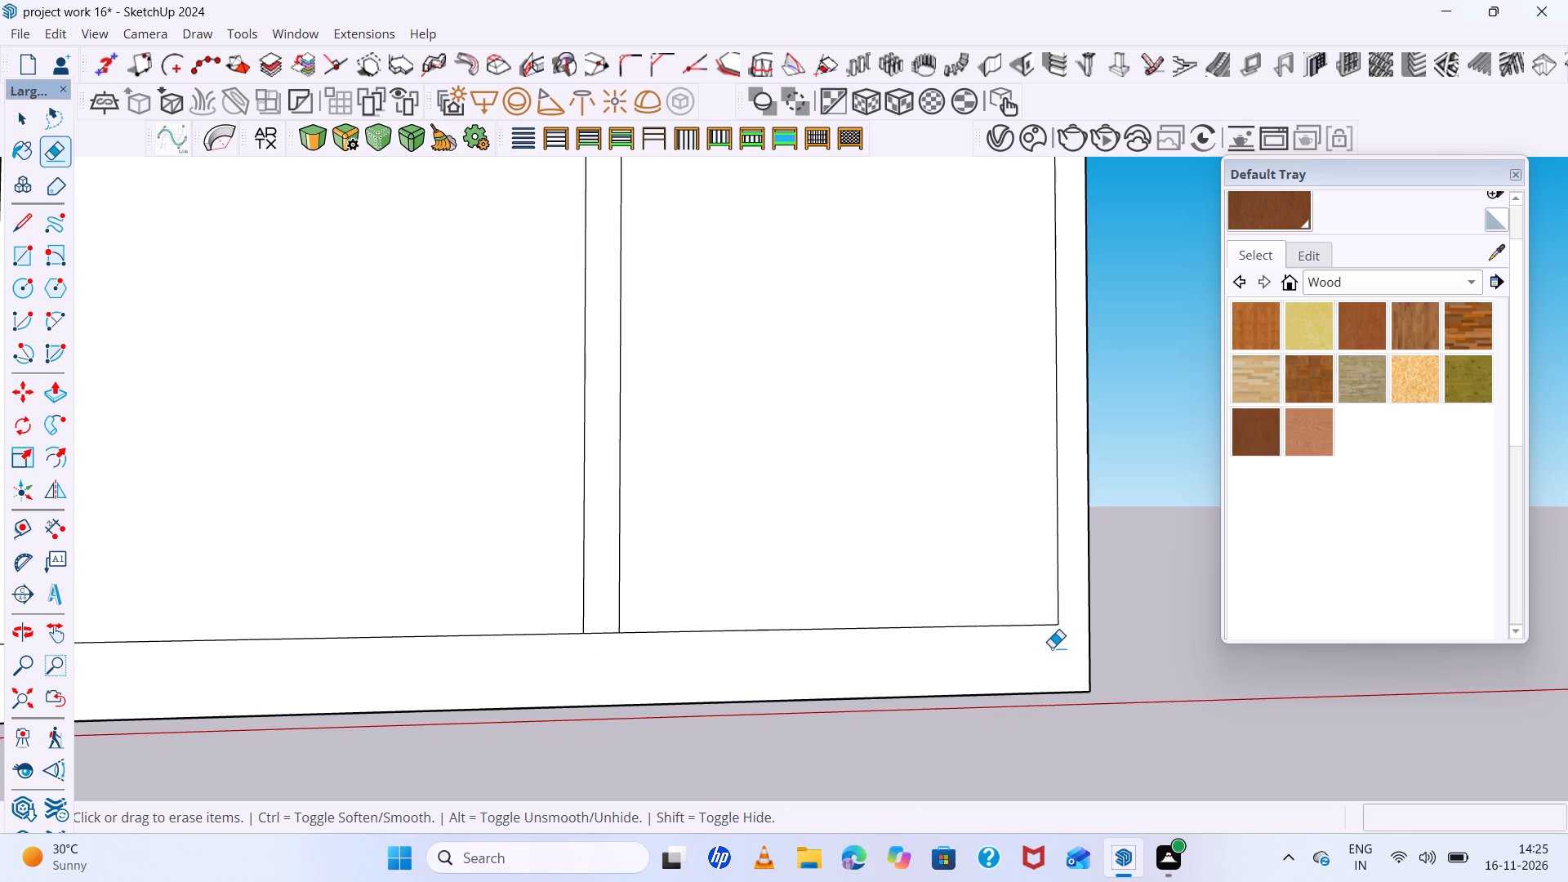
Draw a short vertical line from the horizontal line's outer end down to the panel's bottom edge.
scroll(1050, 648, down, 4)
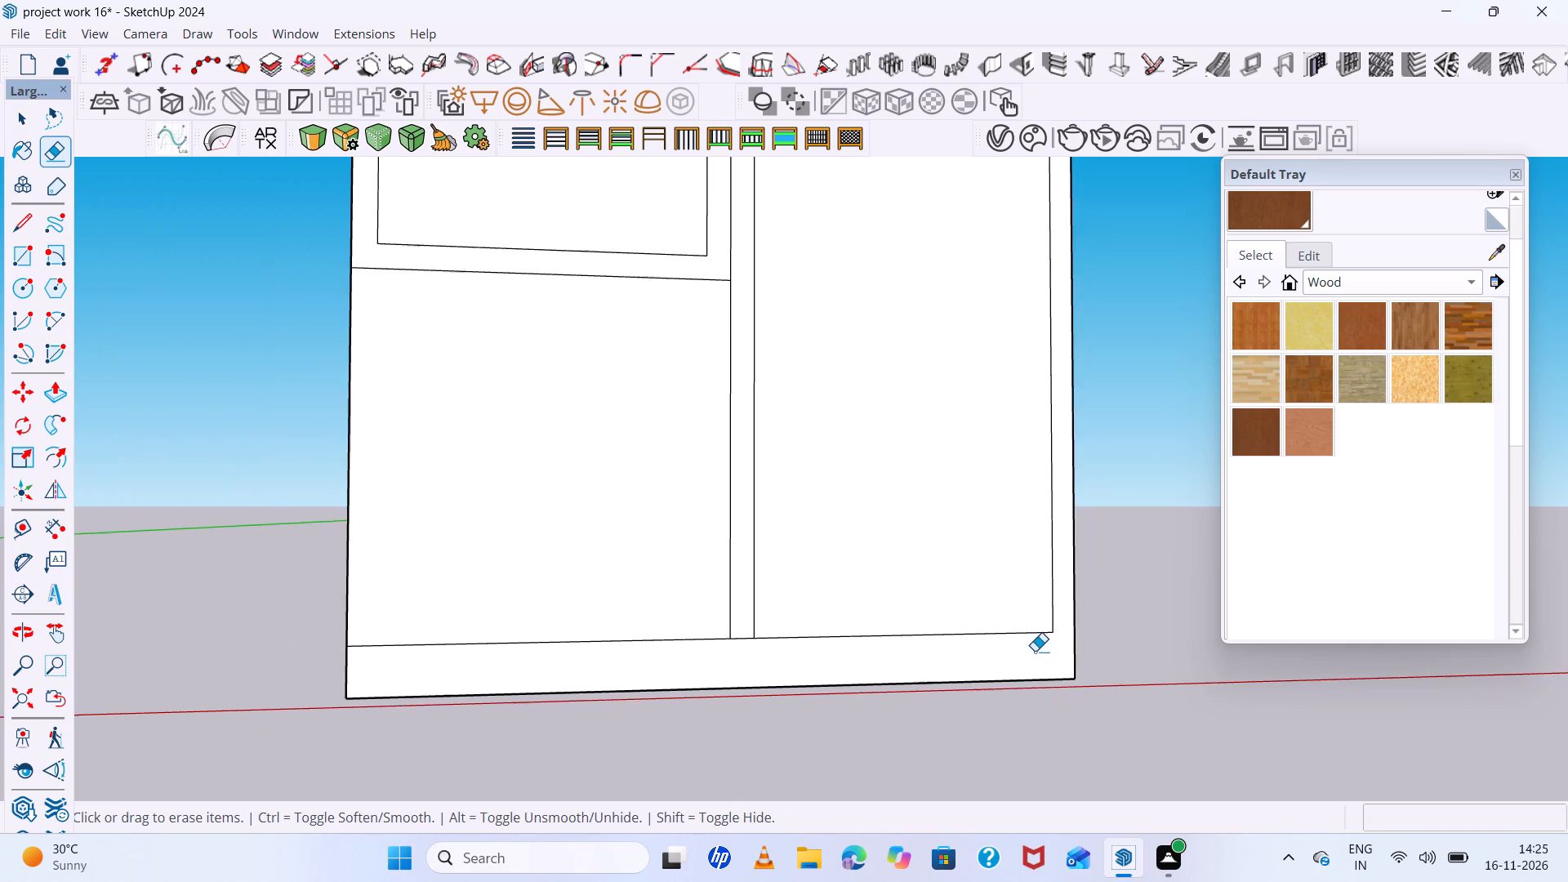
scroll(1035, 651, down, 11)
scroll(1023, 675, up, 4)
scroll(1023, 675, down, 3)
middle_drag(1021, 667, 1009, 630)
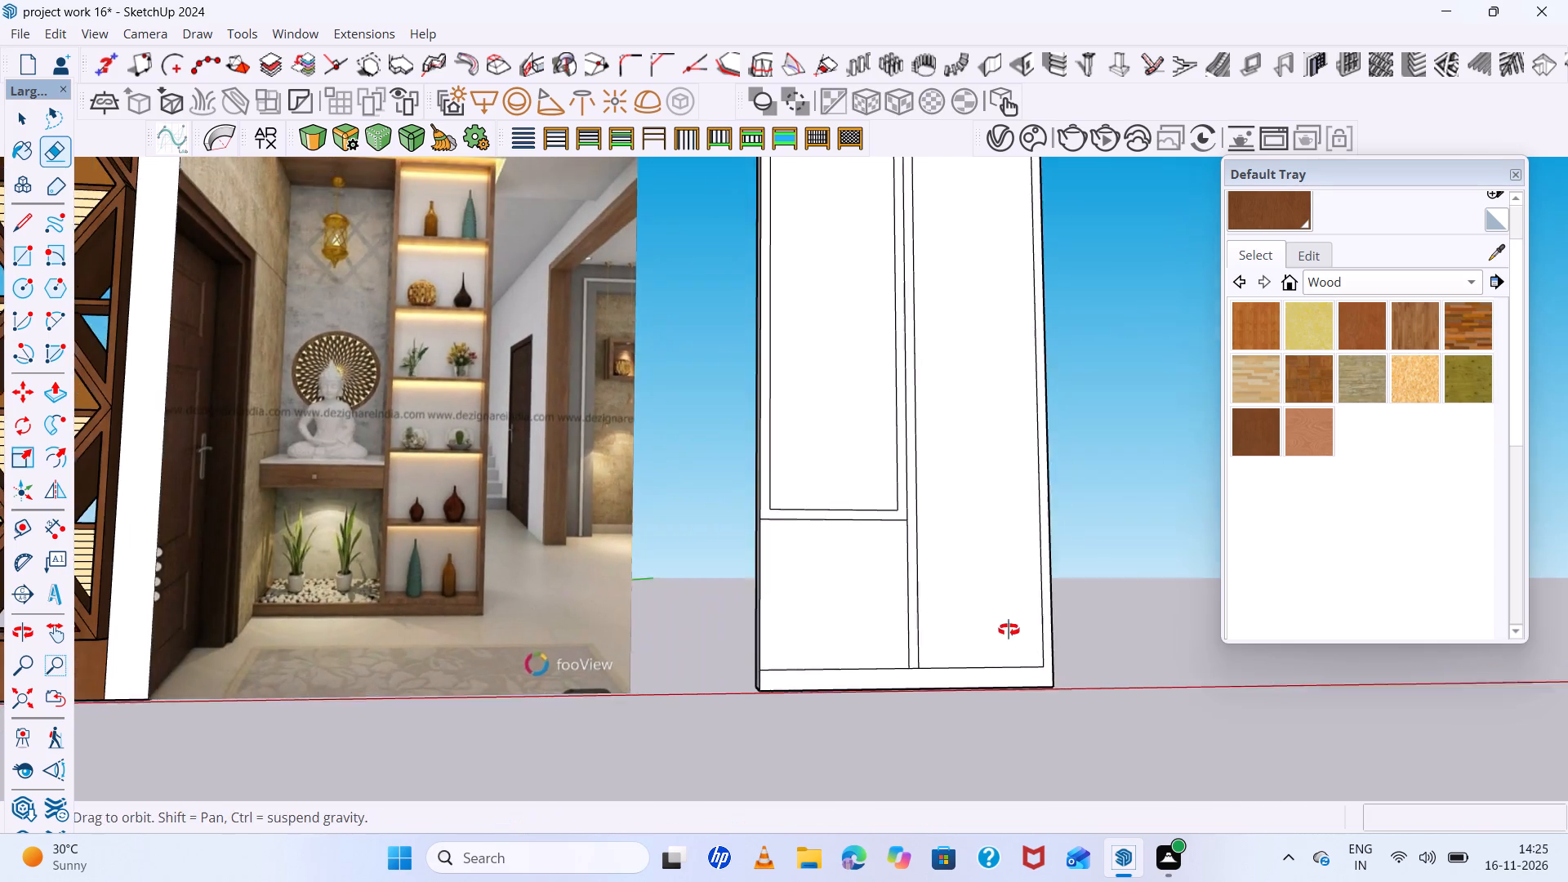
middle_drag(1009, 630, 1005, 617)
scroll(1049, 702, up, 6)
key(l)
scroll(1054, 675, up, 5)
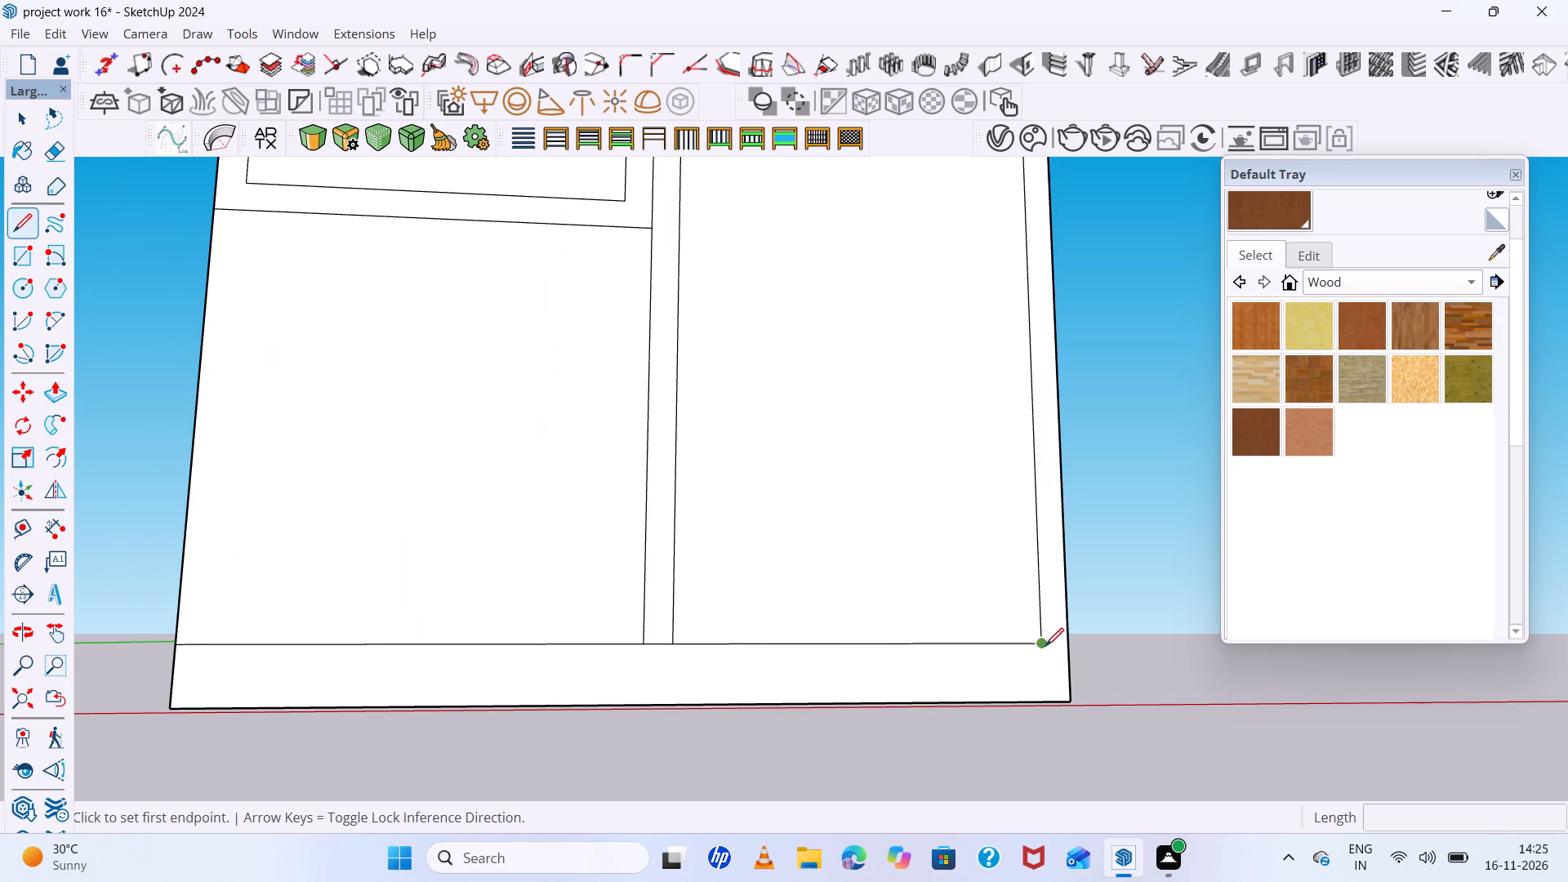
click(1043, 646)
click(1043, 707)
scroll(1006, 662, down, 5)
key(space)
Draw a thin rectangle above the base band line, spanning the tall inner face between its two vertical edges.
scroll(781, 617, up, 5)
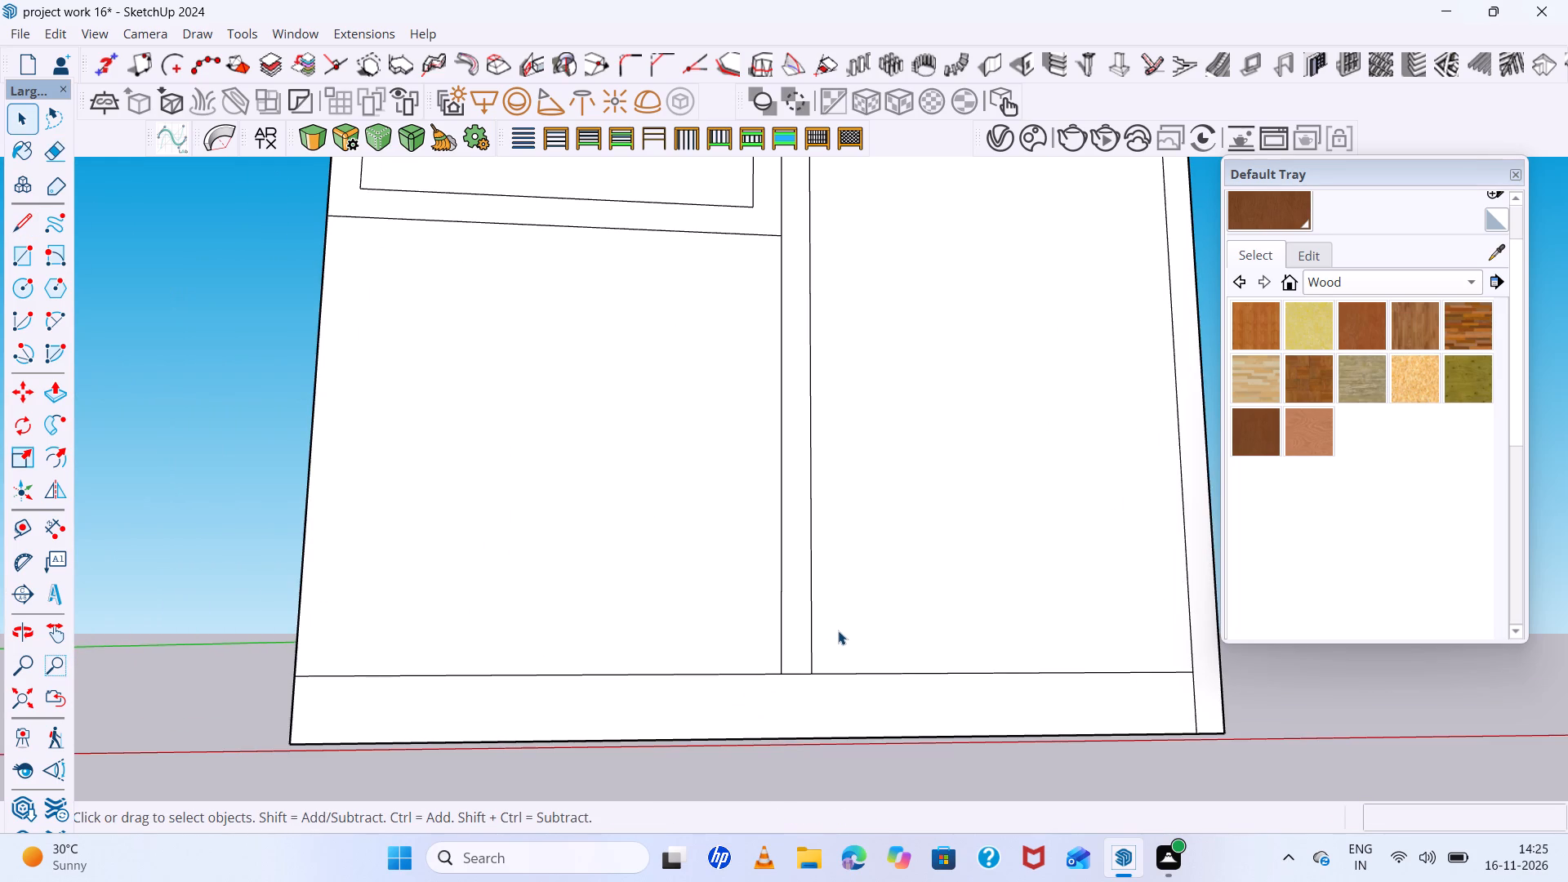
key(r)
scroll(839, 629, down, 1)
scroll(809, 664, up, 4)
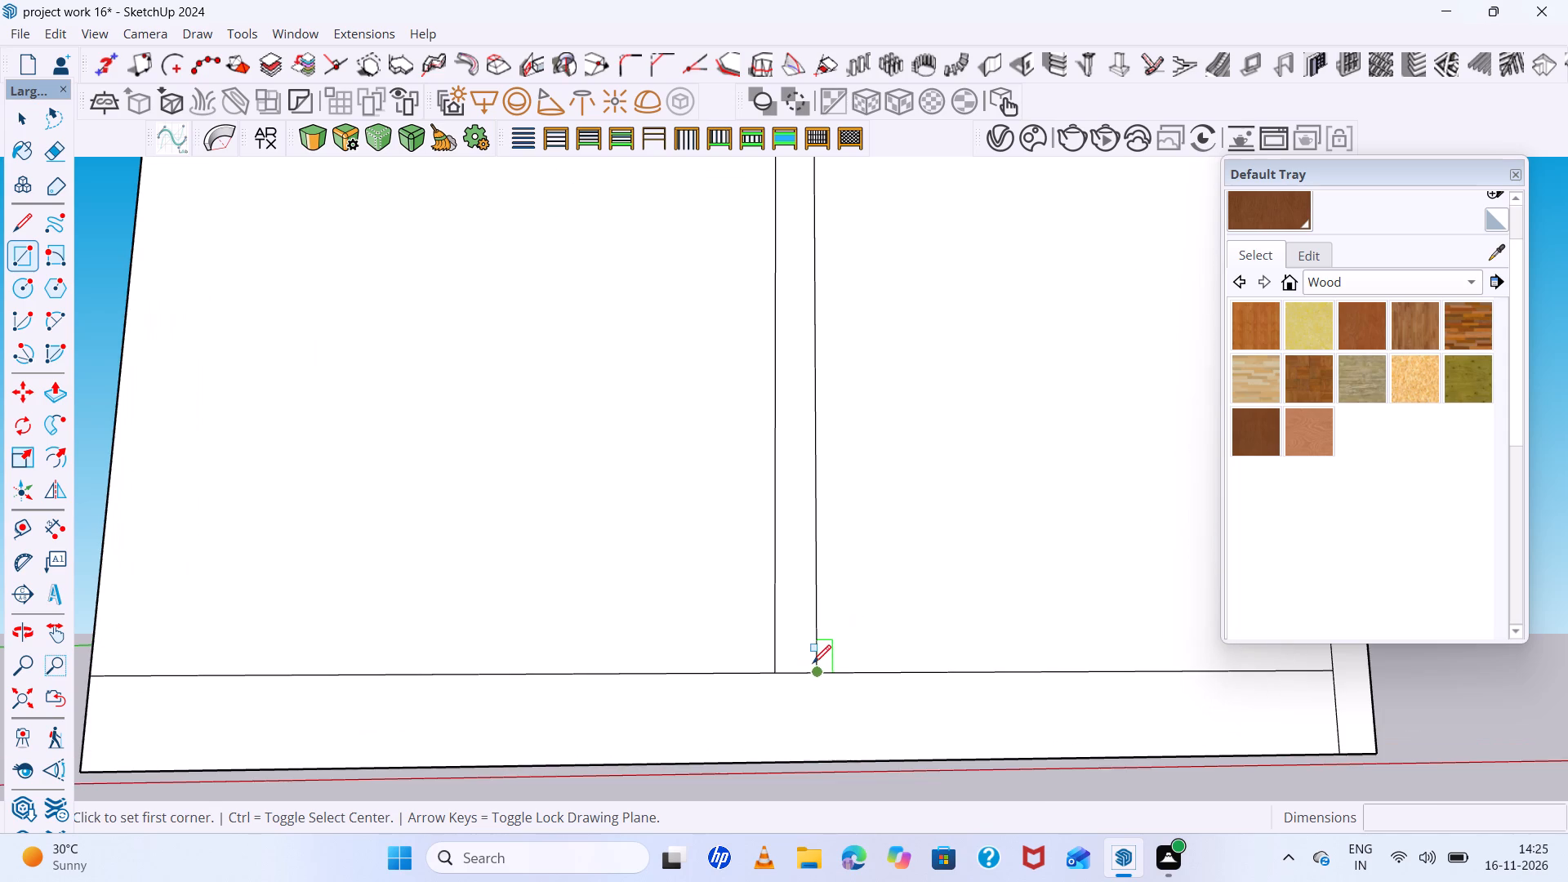
click(816, 671)
scroll(817, 643, down, 10)
scroll(991, 630, up, 4)
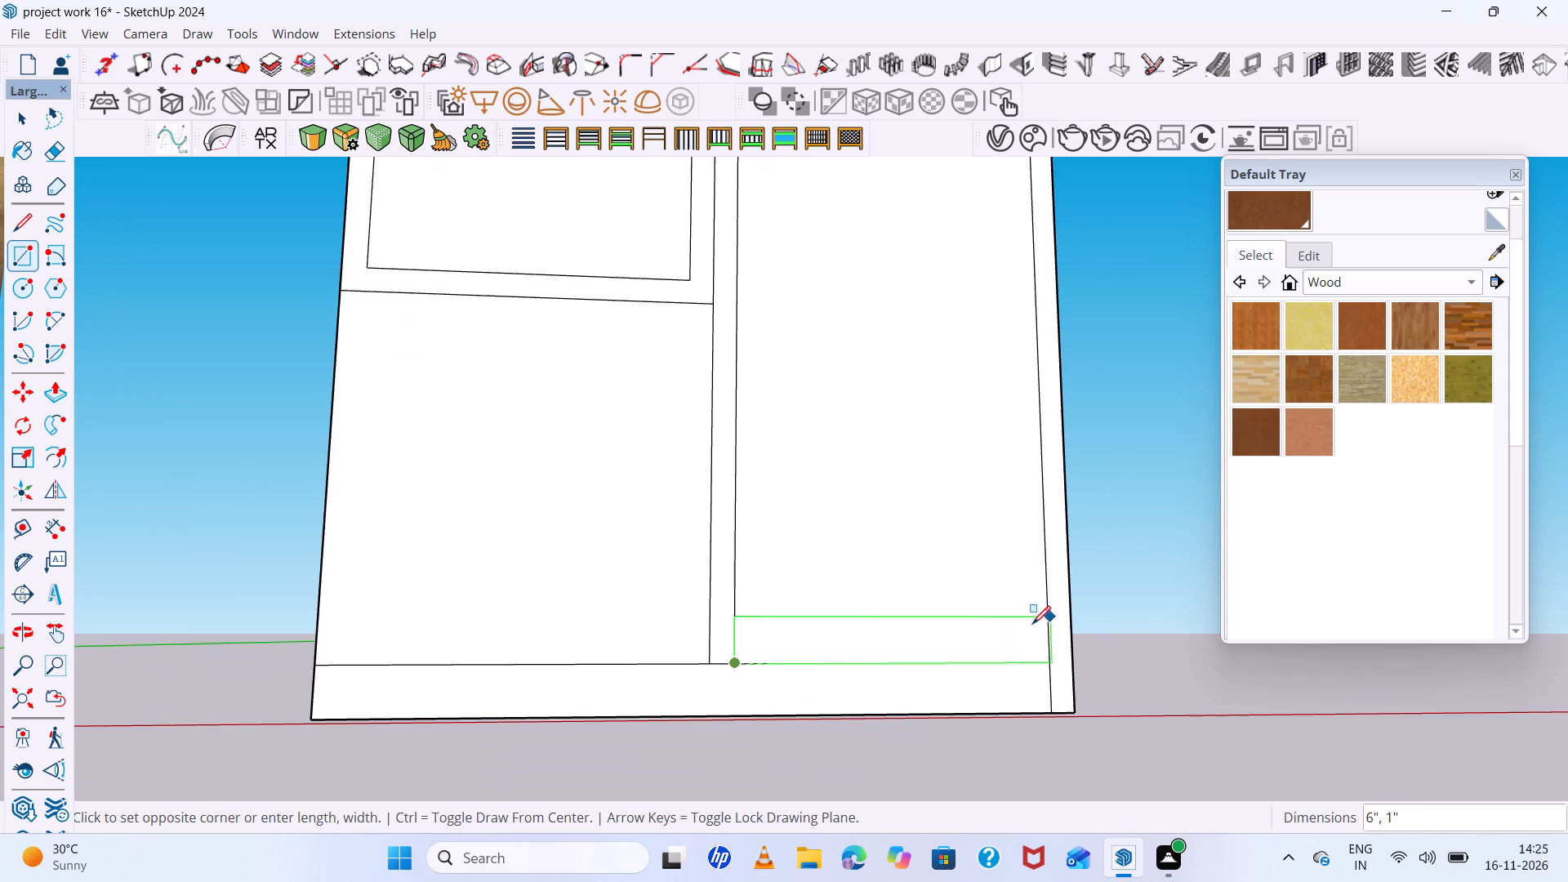
click(1053, 641)
scroll(880, 645, down, 4)
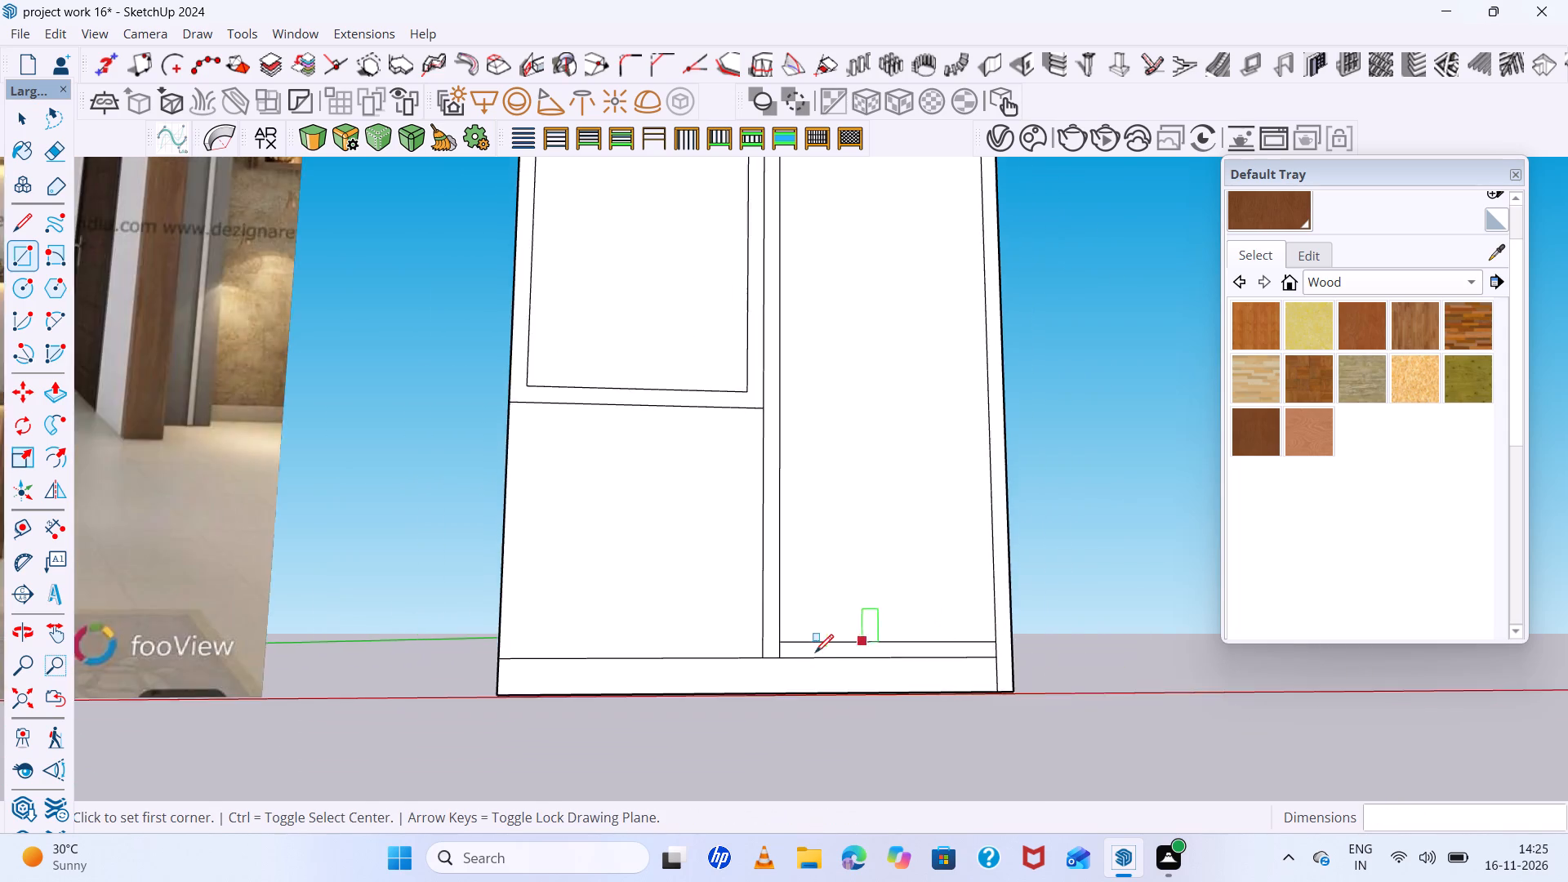
Erase the thin rectangle's two short side edges so the tall inner face's bottom frame joins the side frames.
scroll(806, 654, up, 9)
key(space)
key(e)
drag(768, 650, 727, 649)
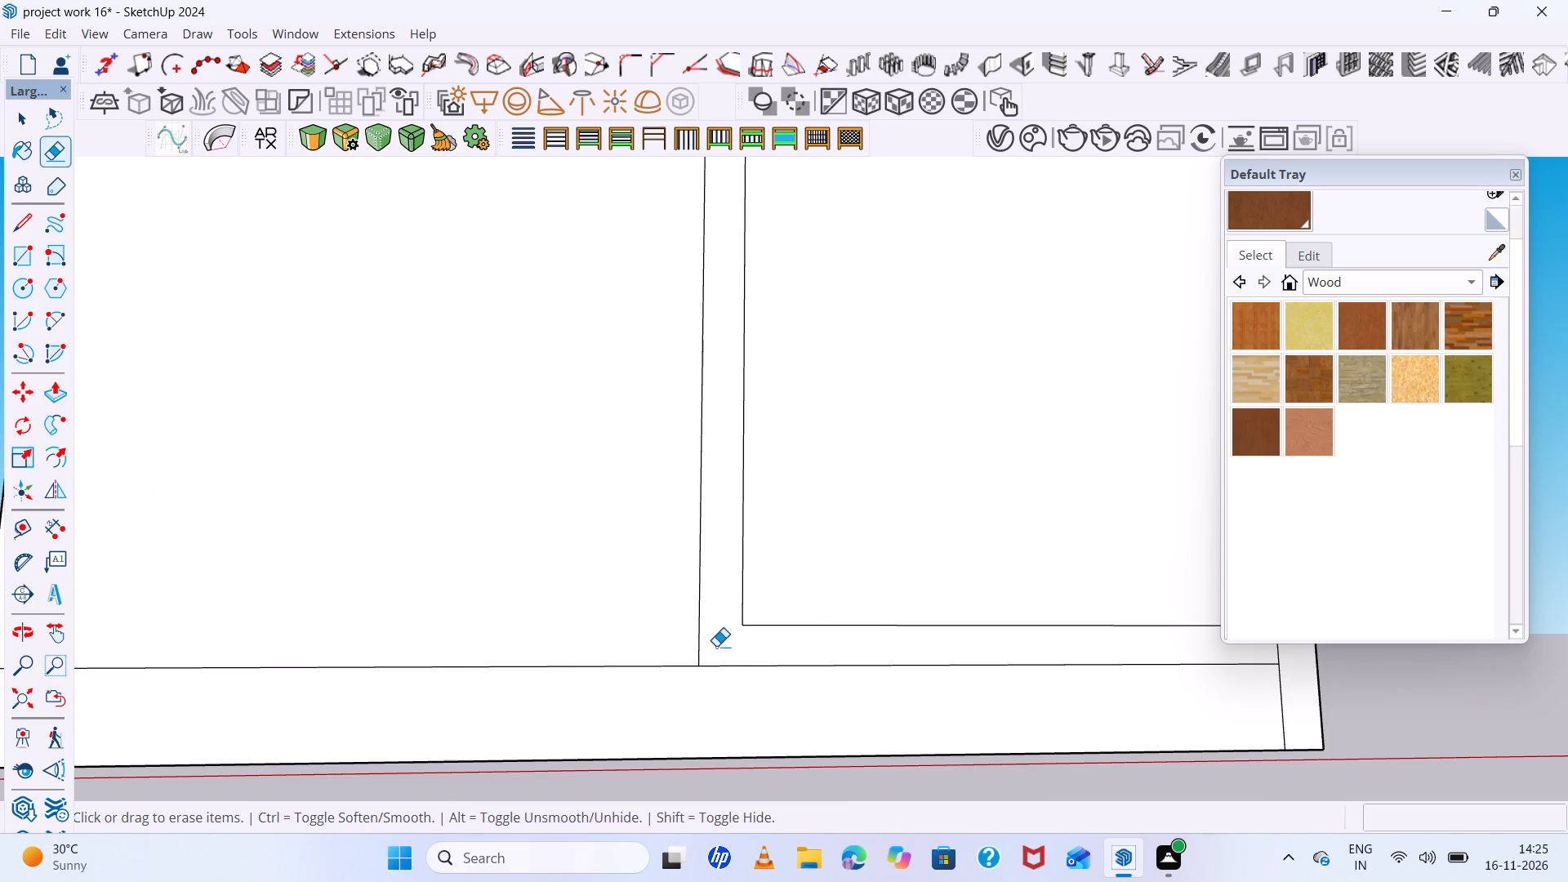
scroll(716, 646, down, 5)
scroll(1113, 648, up, 5)
scroll(961, 649, down, 6)
scroll(929, 648, up, 4)
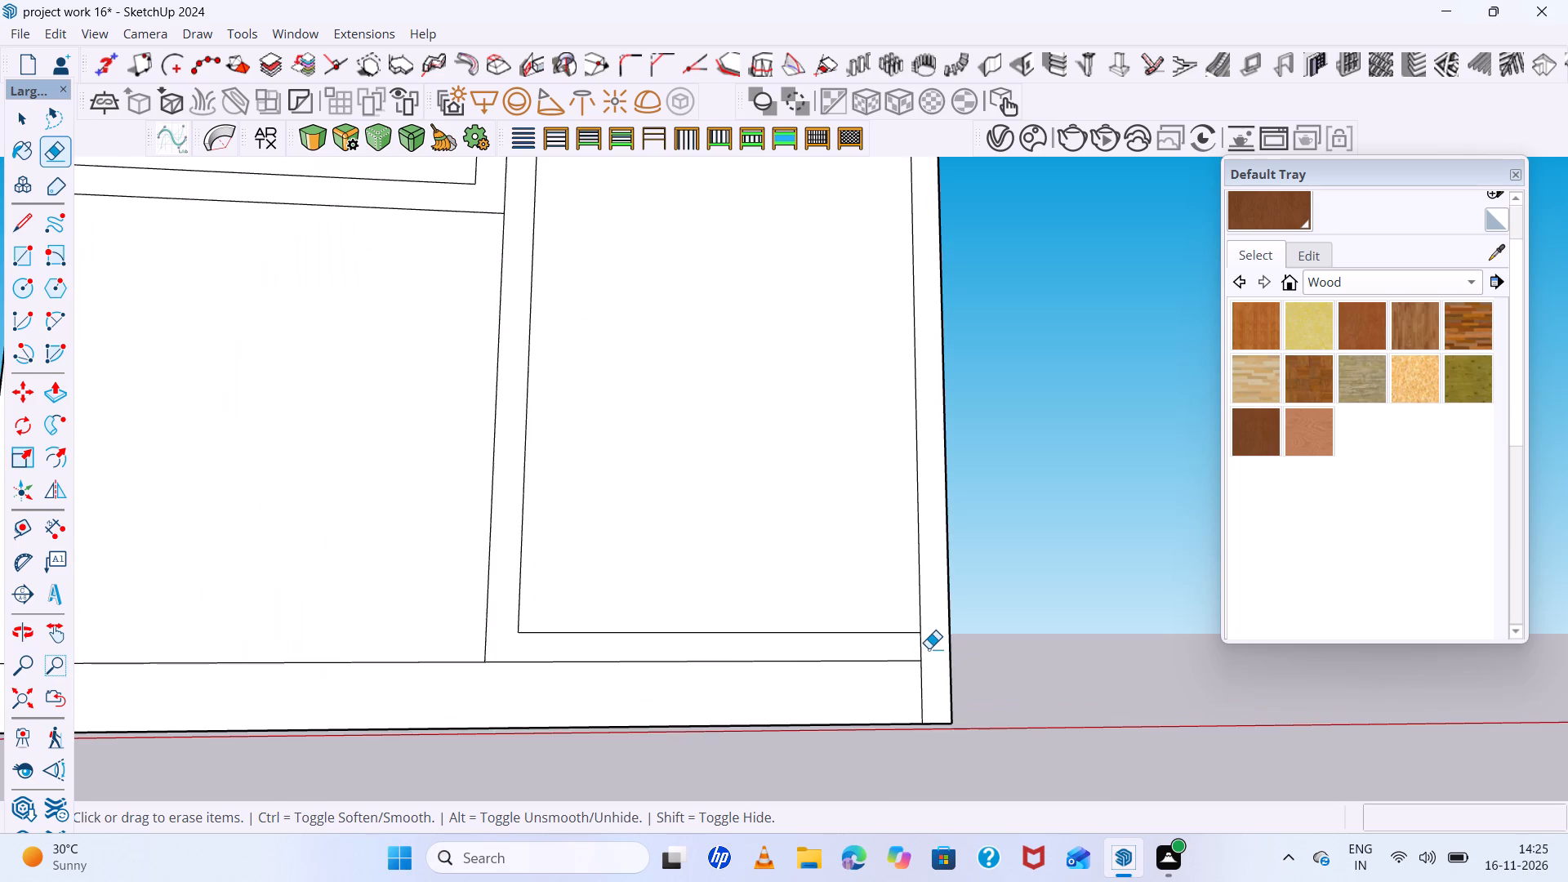
drag(929, 648, 920, 651)
Extend the base band's upper line with a segment about 1" long from its open end to the panel's outer edge.
key(l)
scroll(920, 657, up, 5)
click(919, 663)
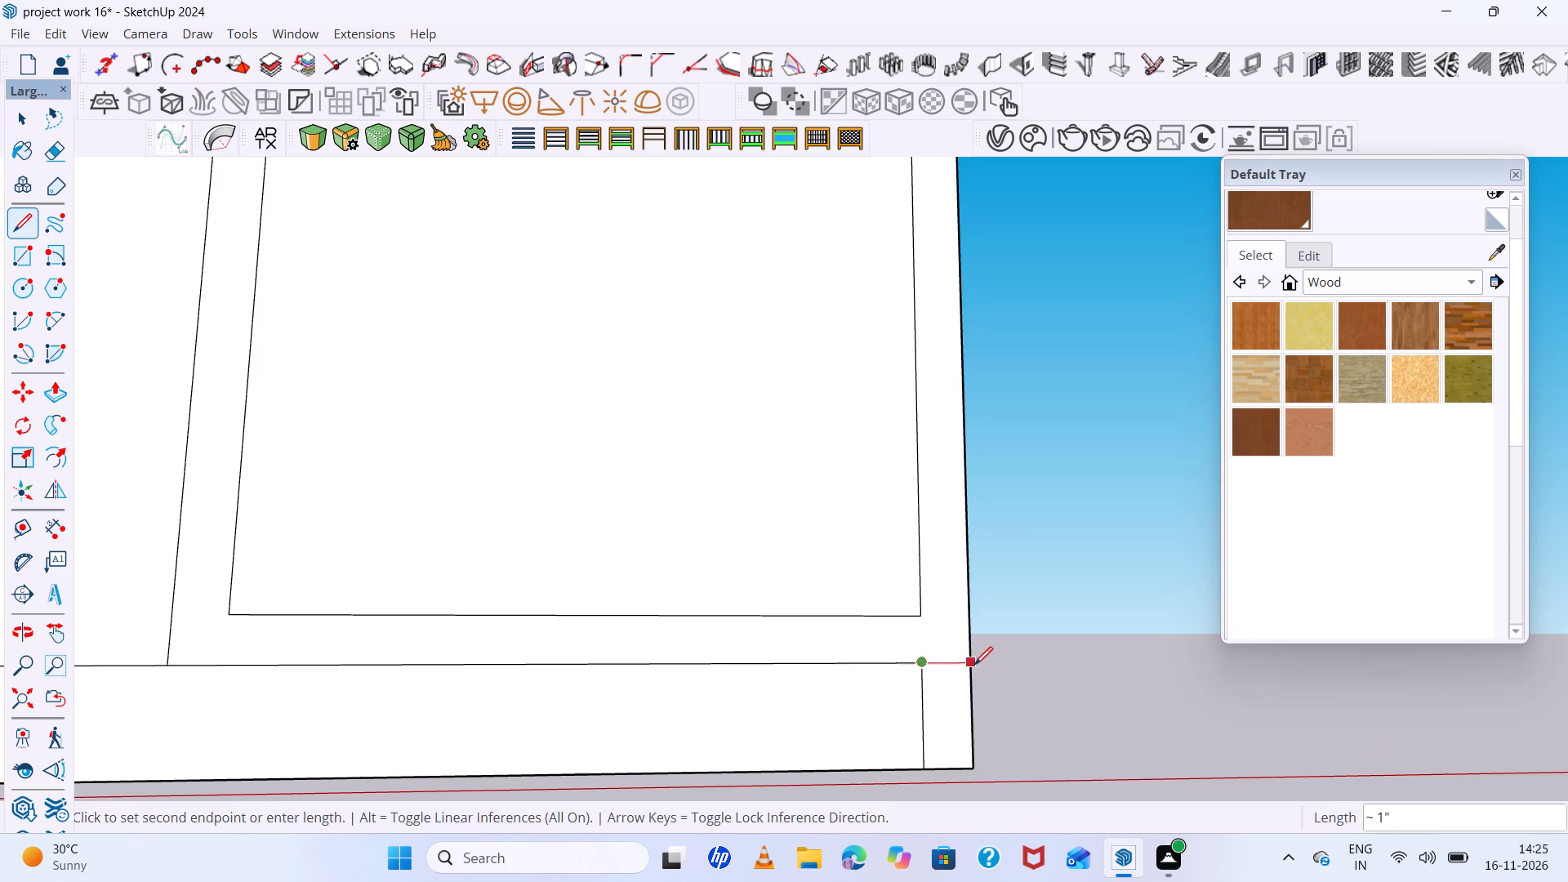
click(969, 663)
scroll(966, 667, down, 8)
middle_drag(1017, 685, 1009, 802)
scroll(1006, 785, up, 1)
key(space)
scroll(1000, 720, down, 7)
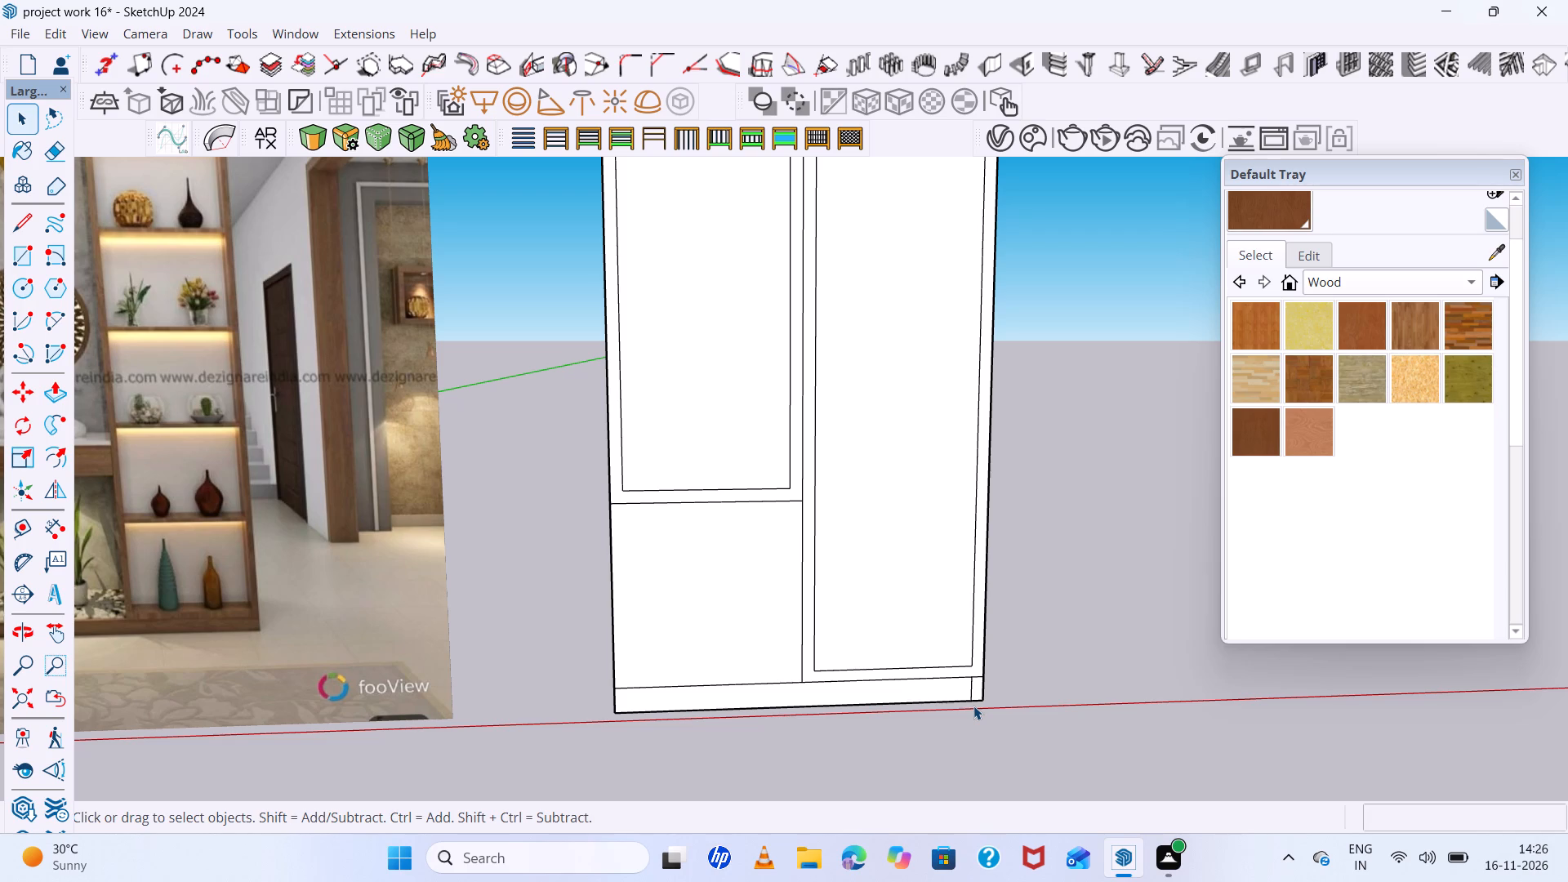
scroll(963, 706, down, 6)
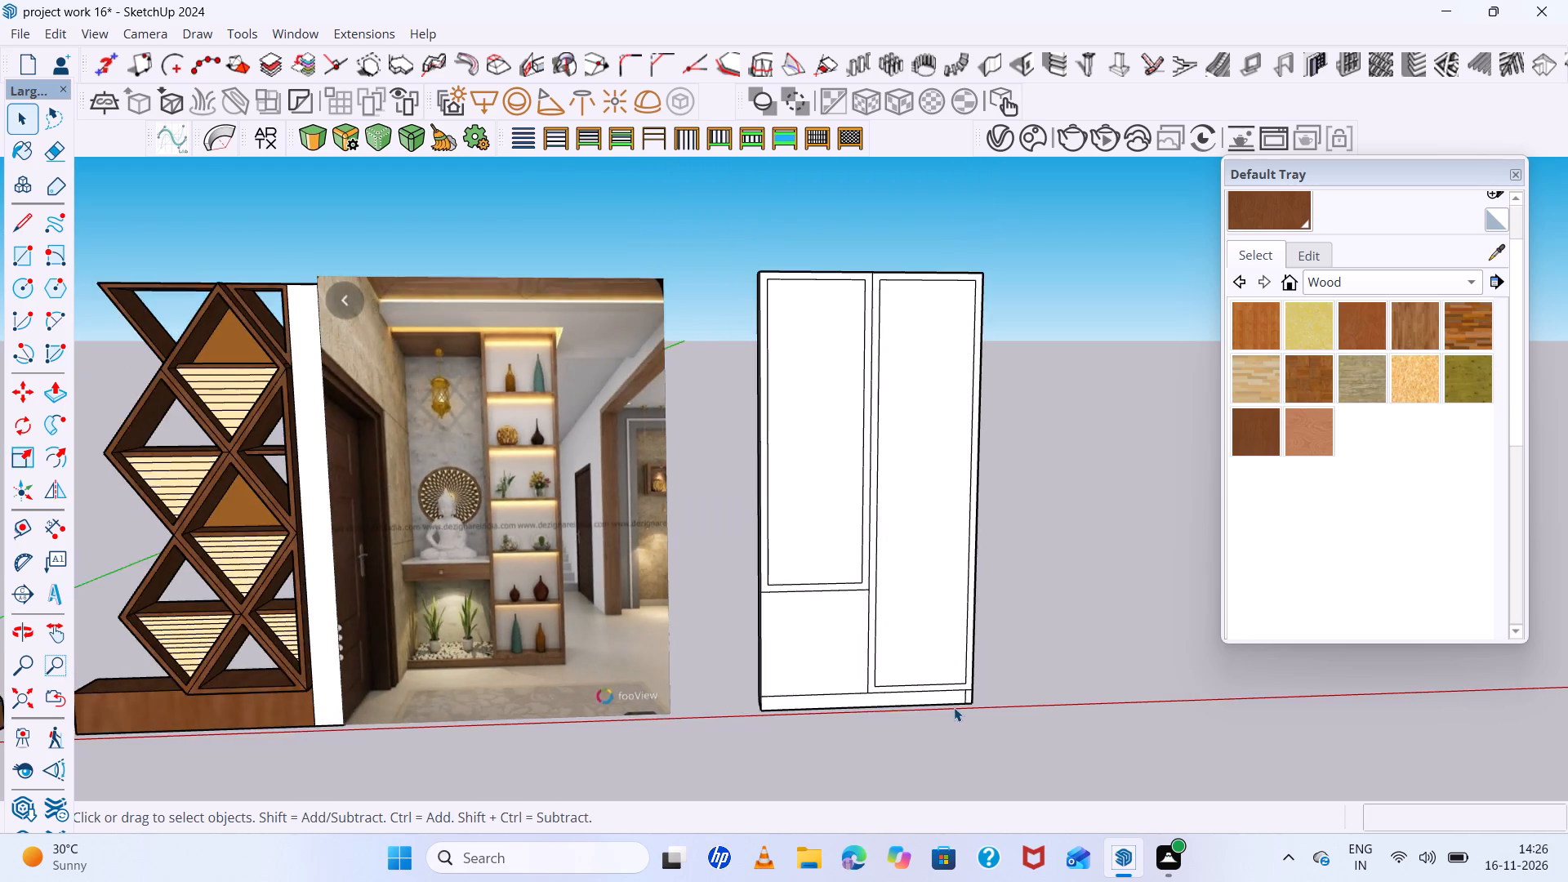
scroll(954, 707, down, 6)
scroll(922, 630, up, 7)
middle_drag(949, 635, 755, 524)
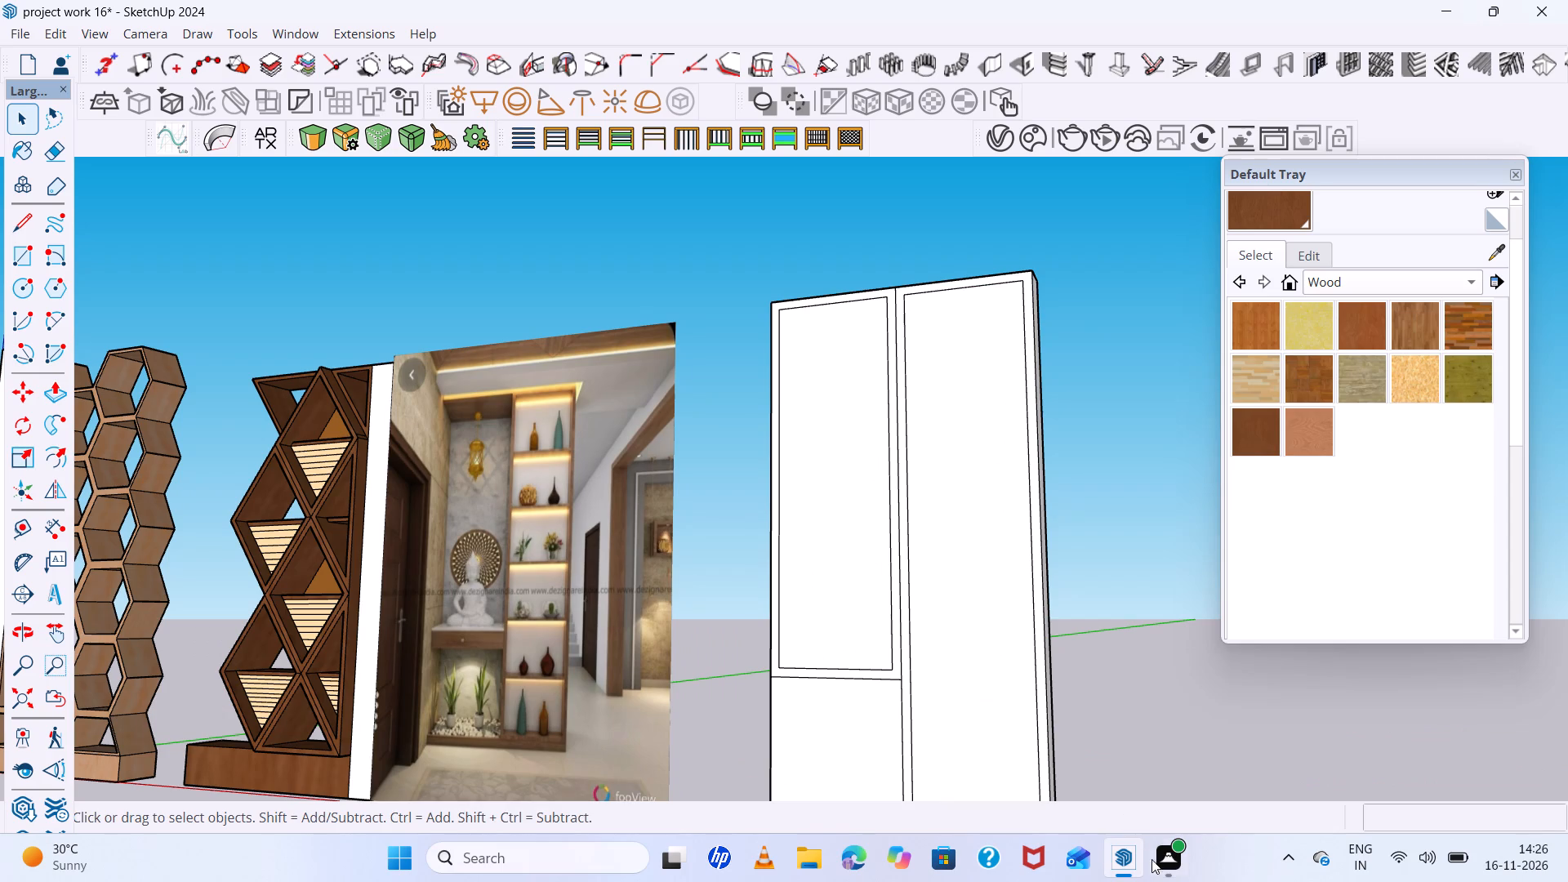
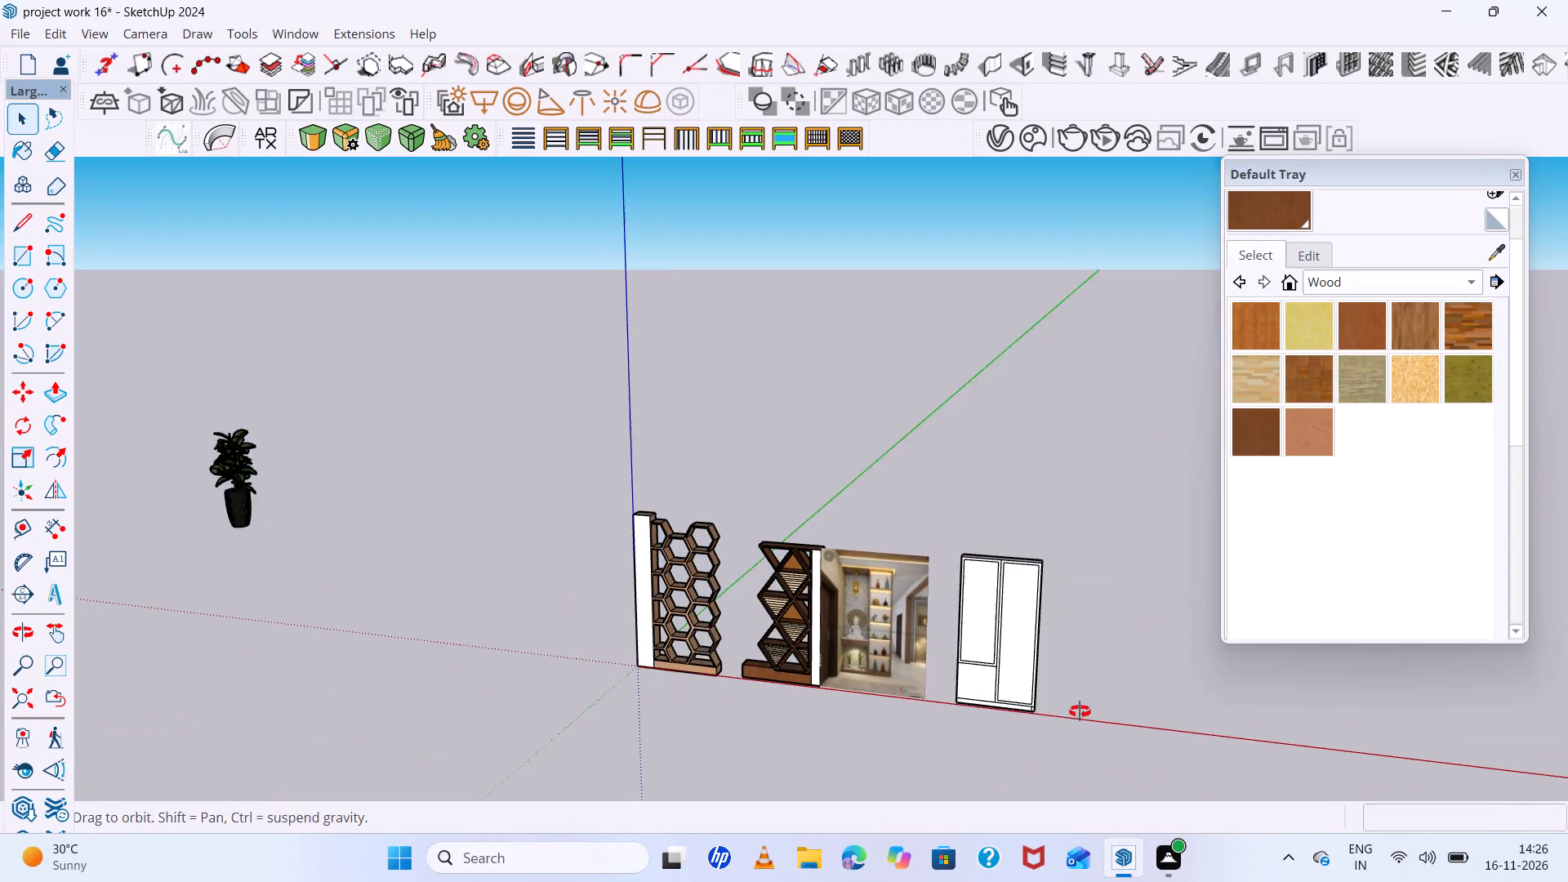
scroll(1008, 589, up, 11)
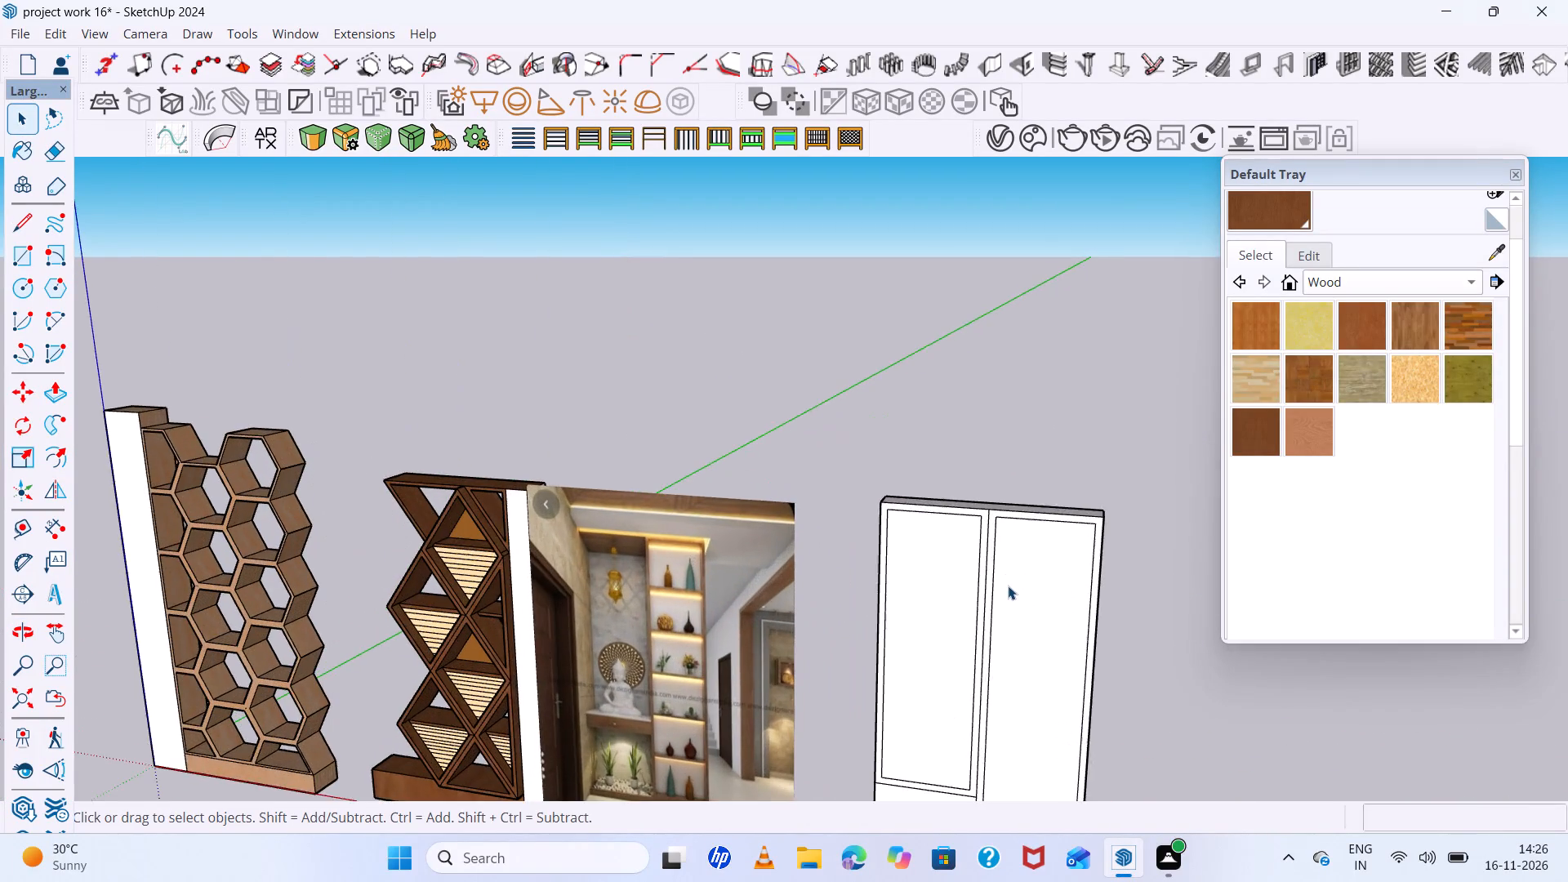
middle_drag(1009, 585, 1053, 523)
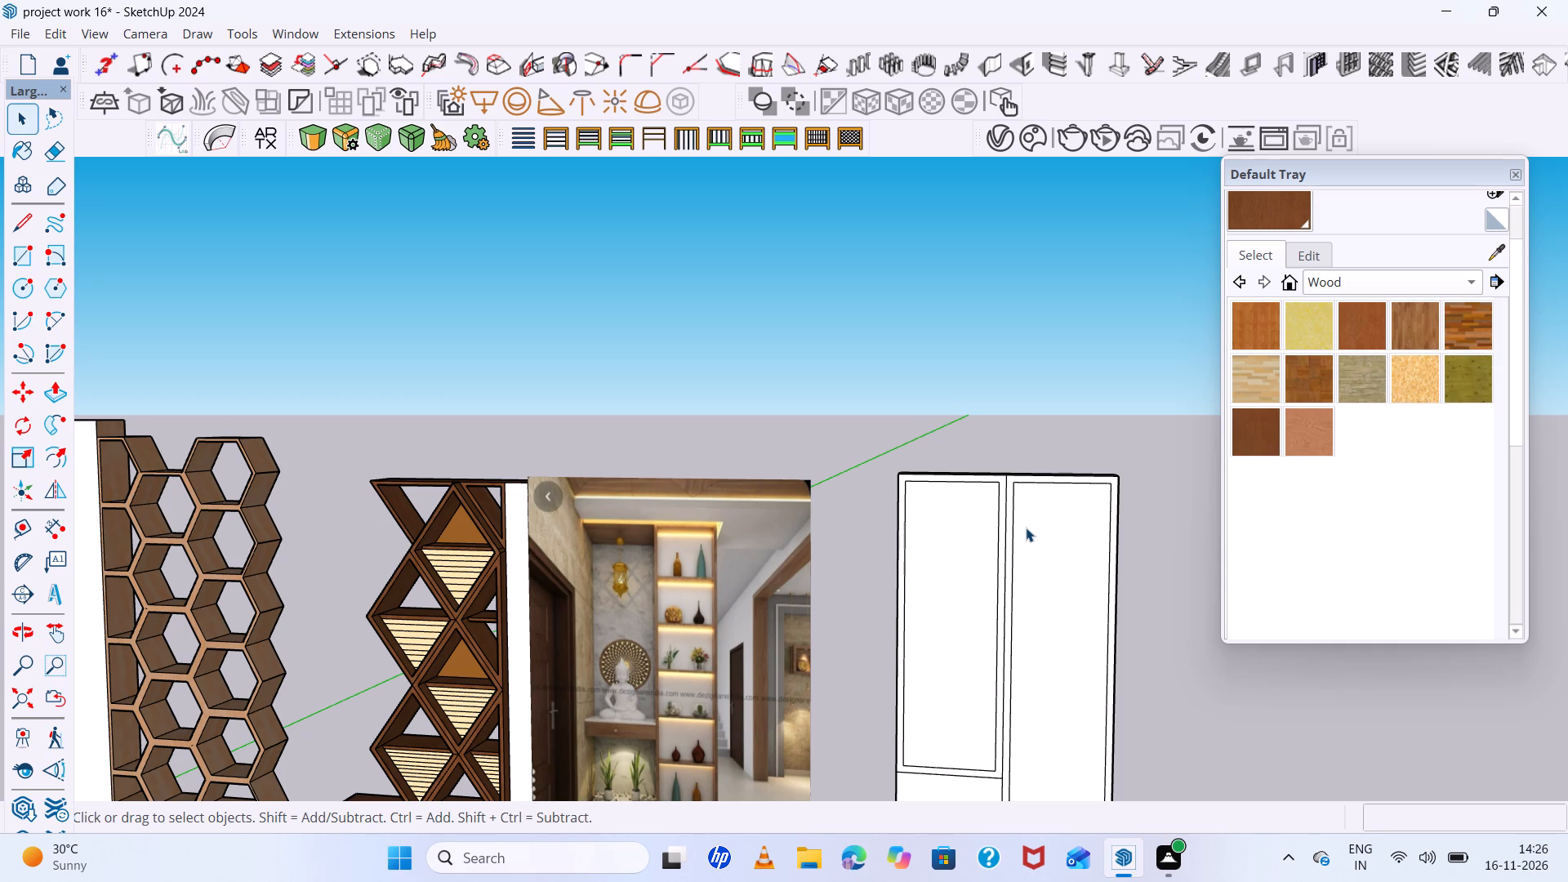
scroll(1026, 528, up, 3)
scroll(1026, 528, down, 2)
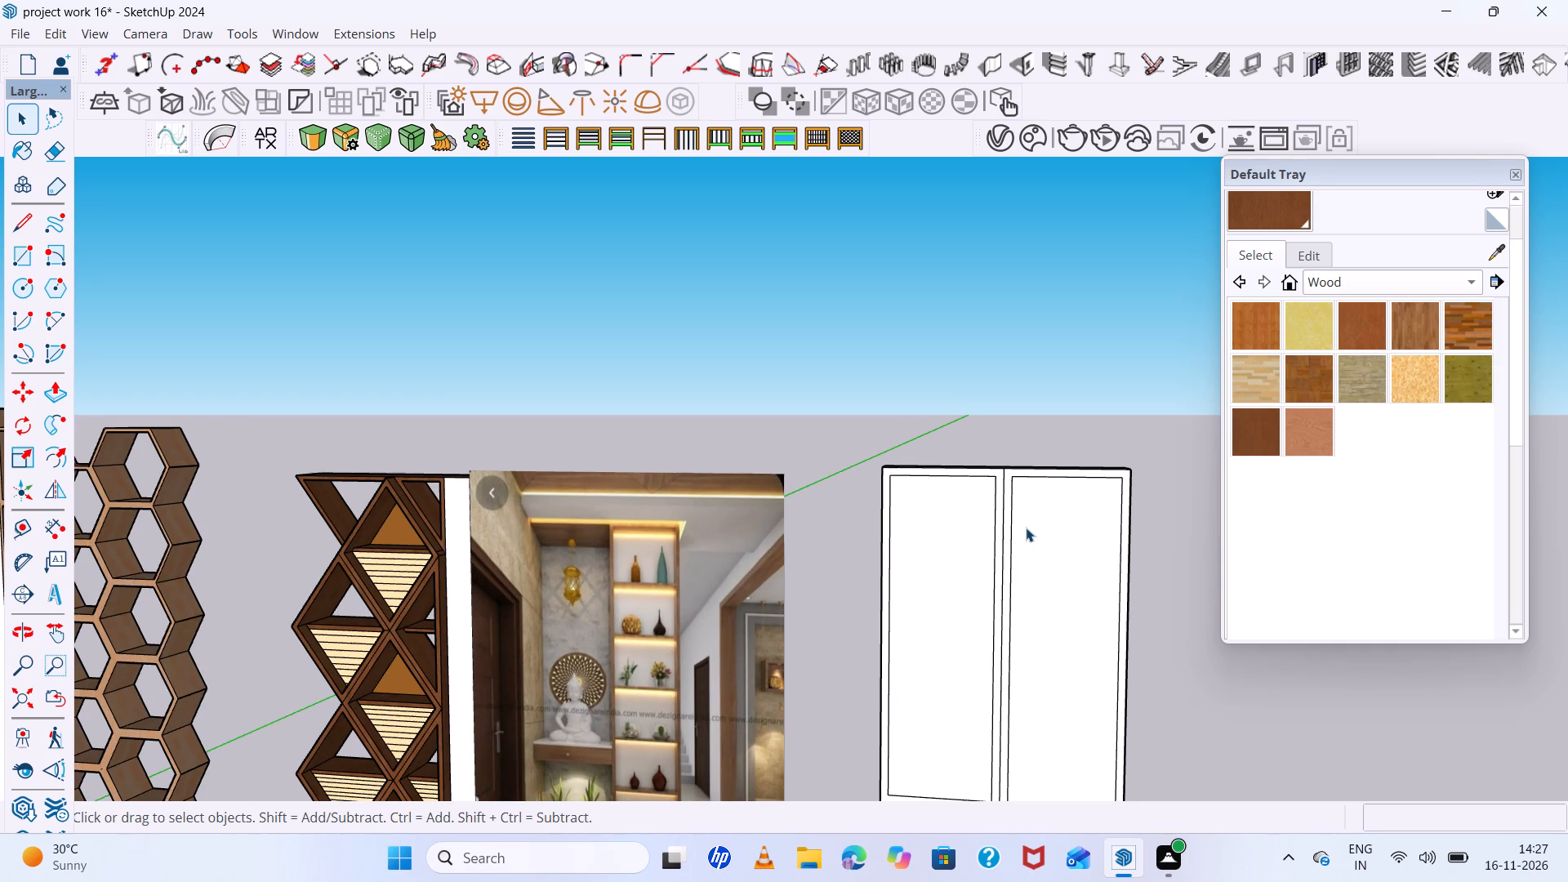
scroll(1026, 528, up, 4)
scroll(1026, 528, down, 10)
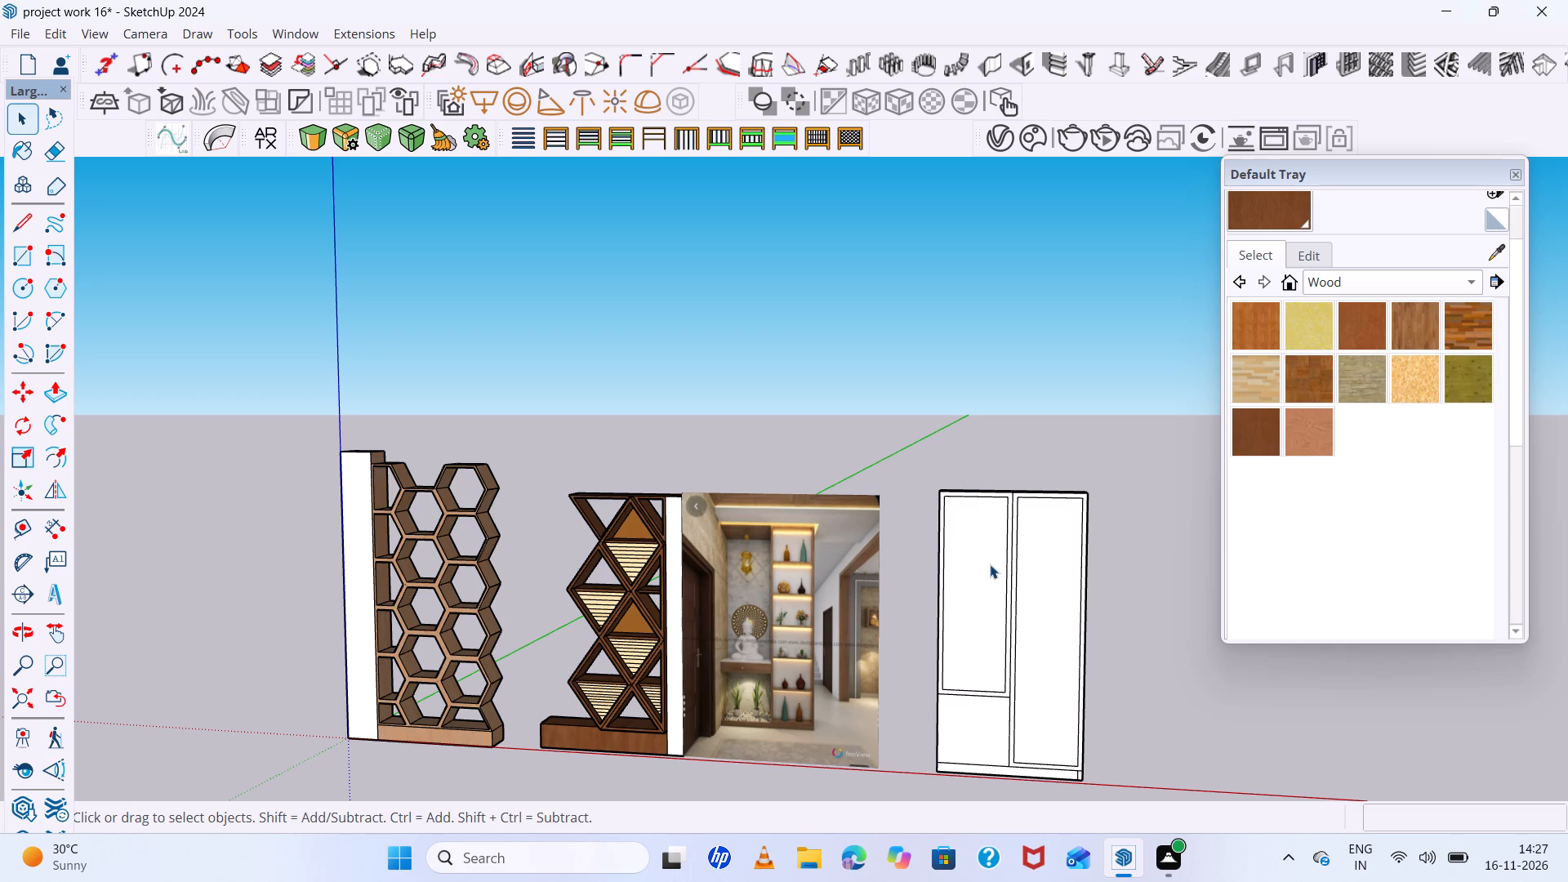
Scale the potted plant down uniformly to a small shelf-sized ornament.
scroll(912, 626, down, 5)
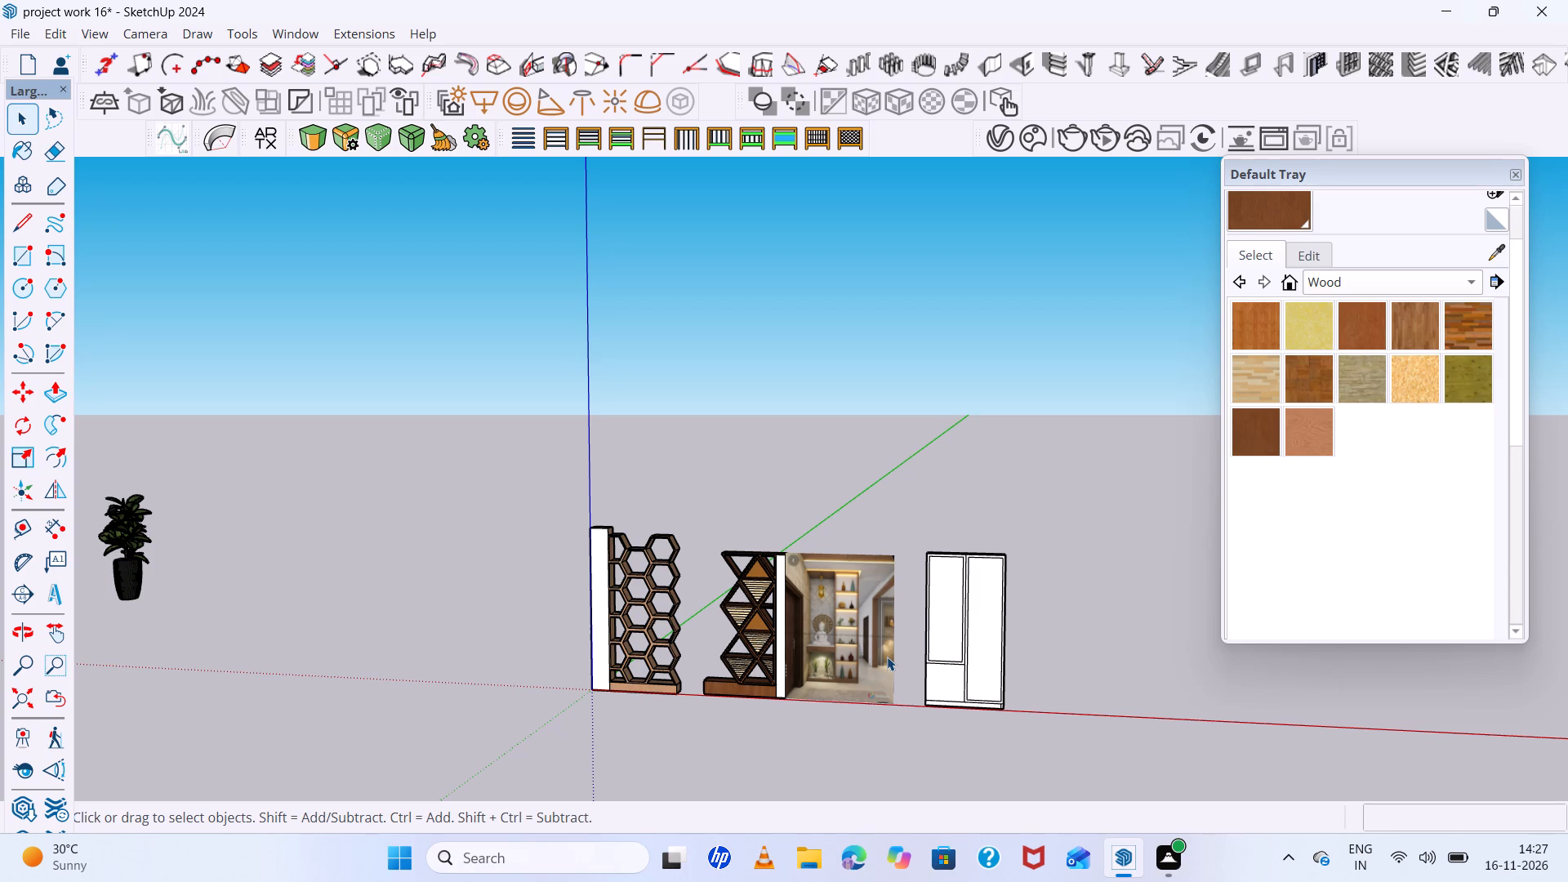
scroll(879, 655, down, 3)
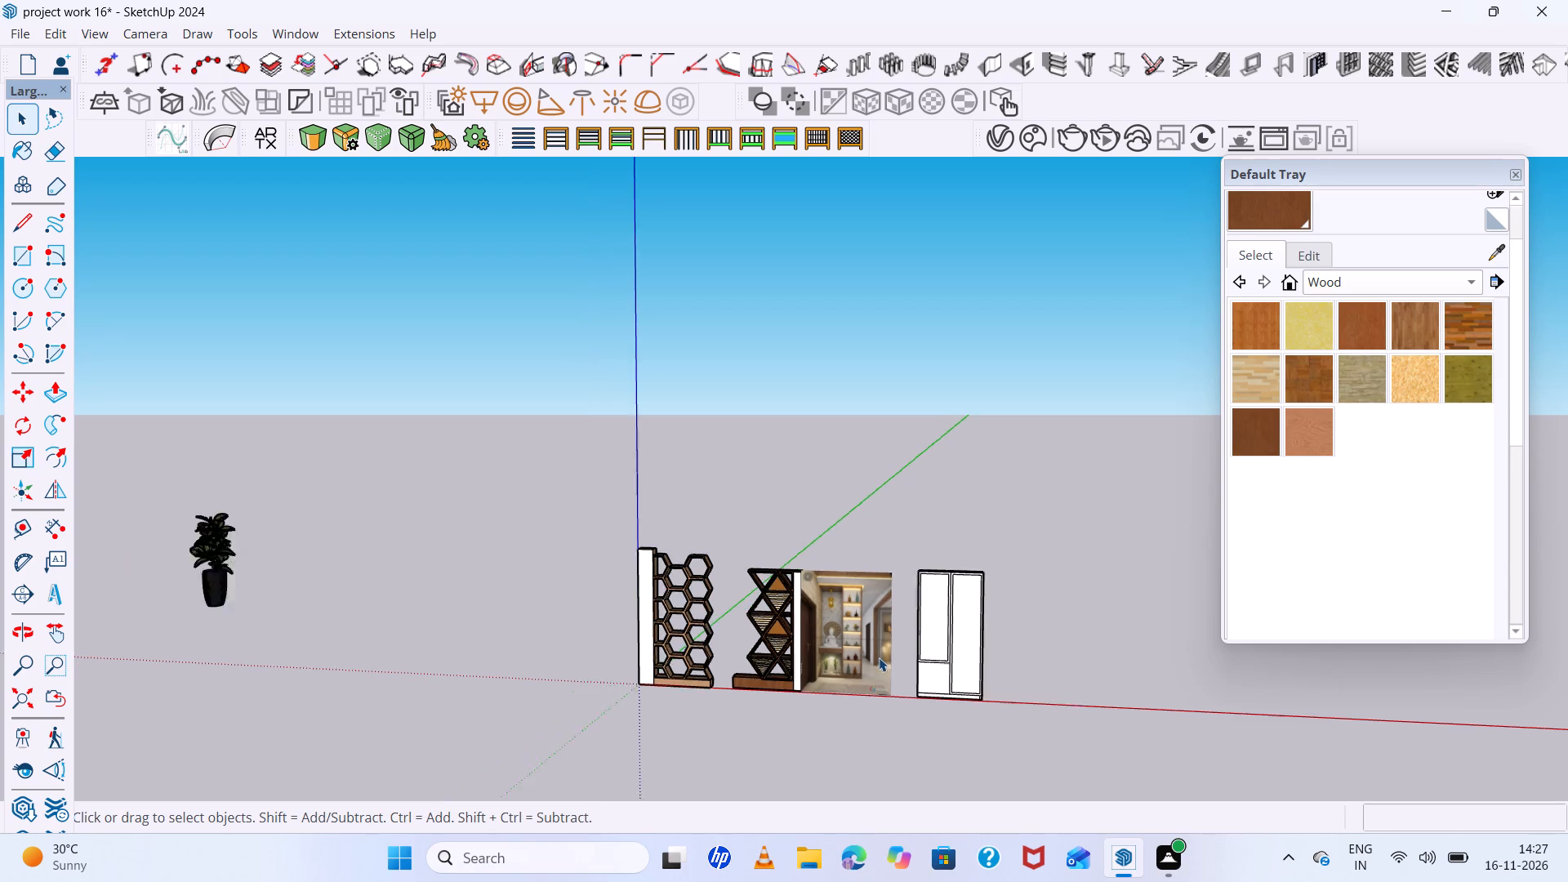
scroll(879, 657, down, 2)
click(340, 593)
scroll(339, 598, up, 6)
middle_drag(338, 609, 483, 607)
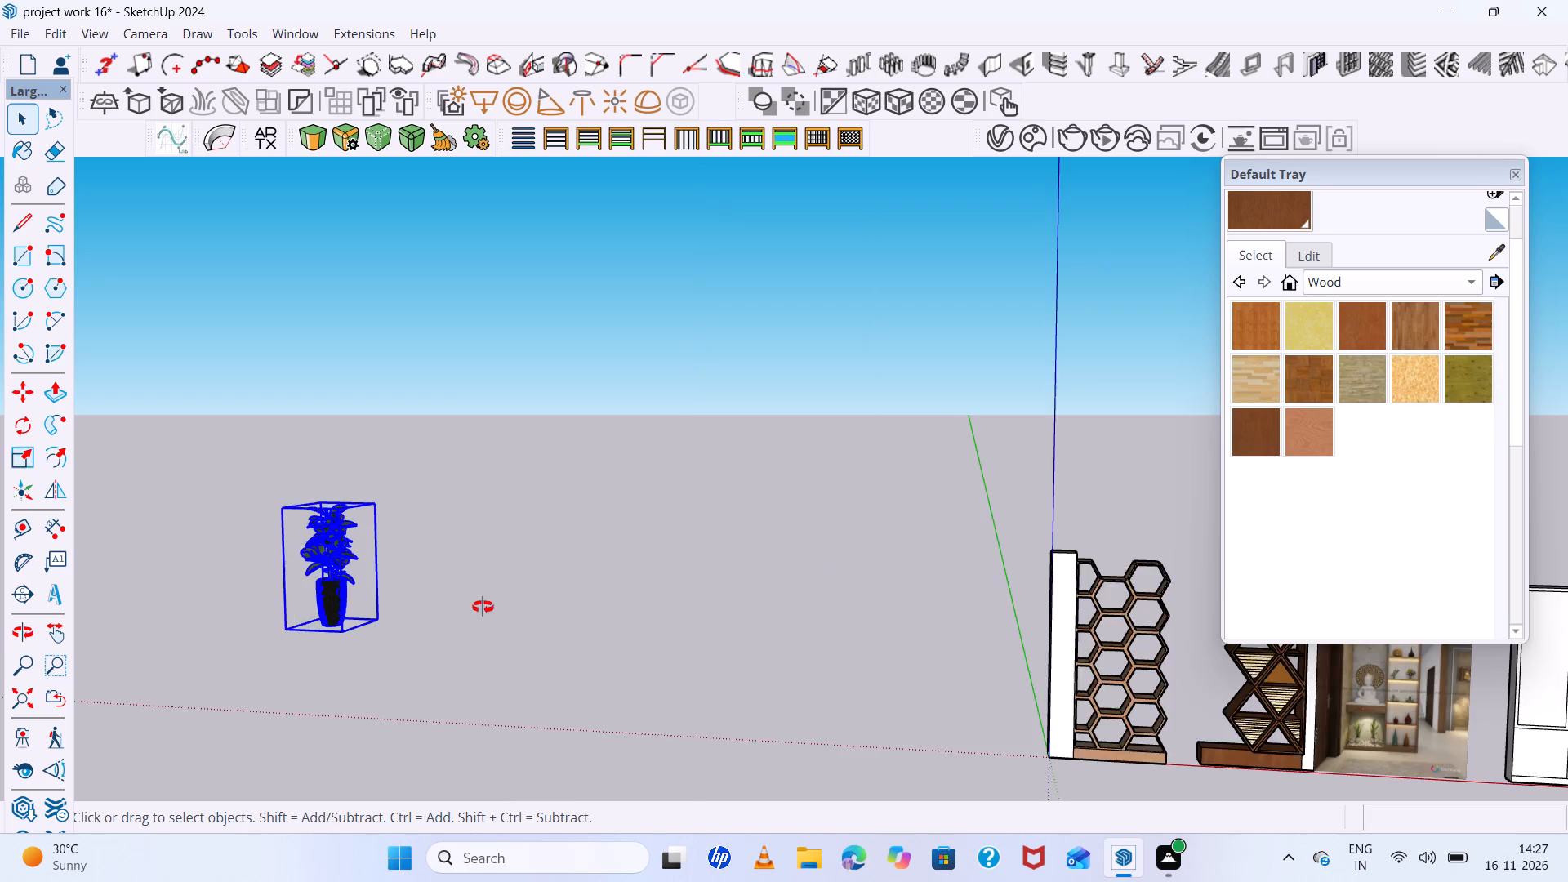
middle_drag(483, 607, 491, 607)
scroll(162, 603, up, 5)
scroll(565, 599, down, 12)
scroll(396, 569, up, 9)
middle_drag(361, 589, 364, 577)
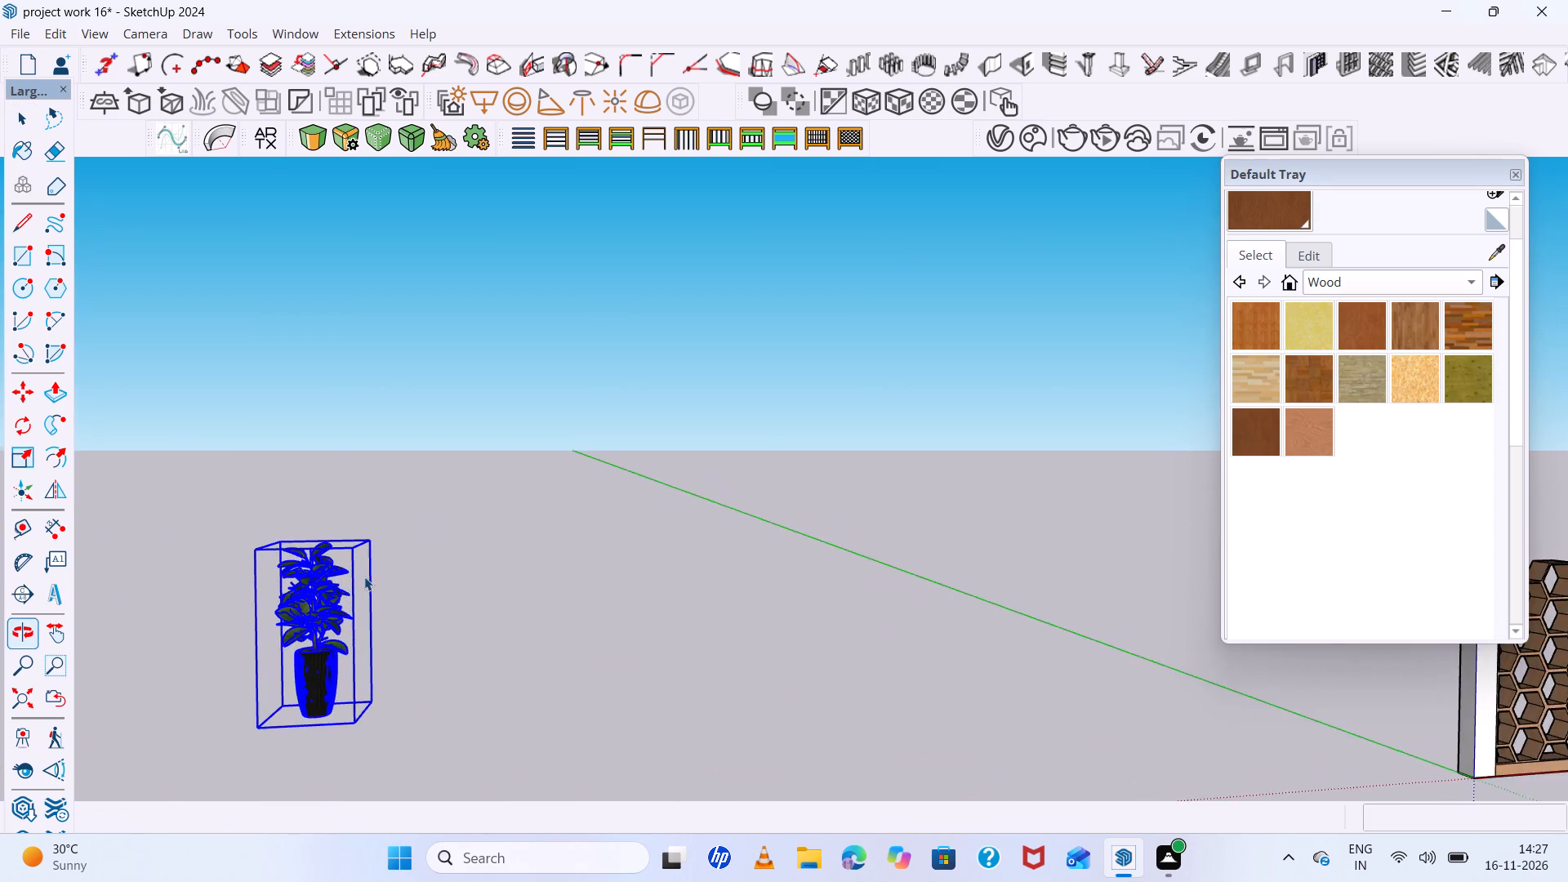
scroll(364, 577, up, 1)
key(s)
drag(371, 532, 372, 533)
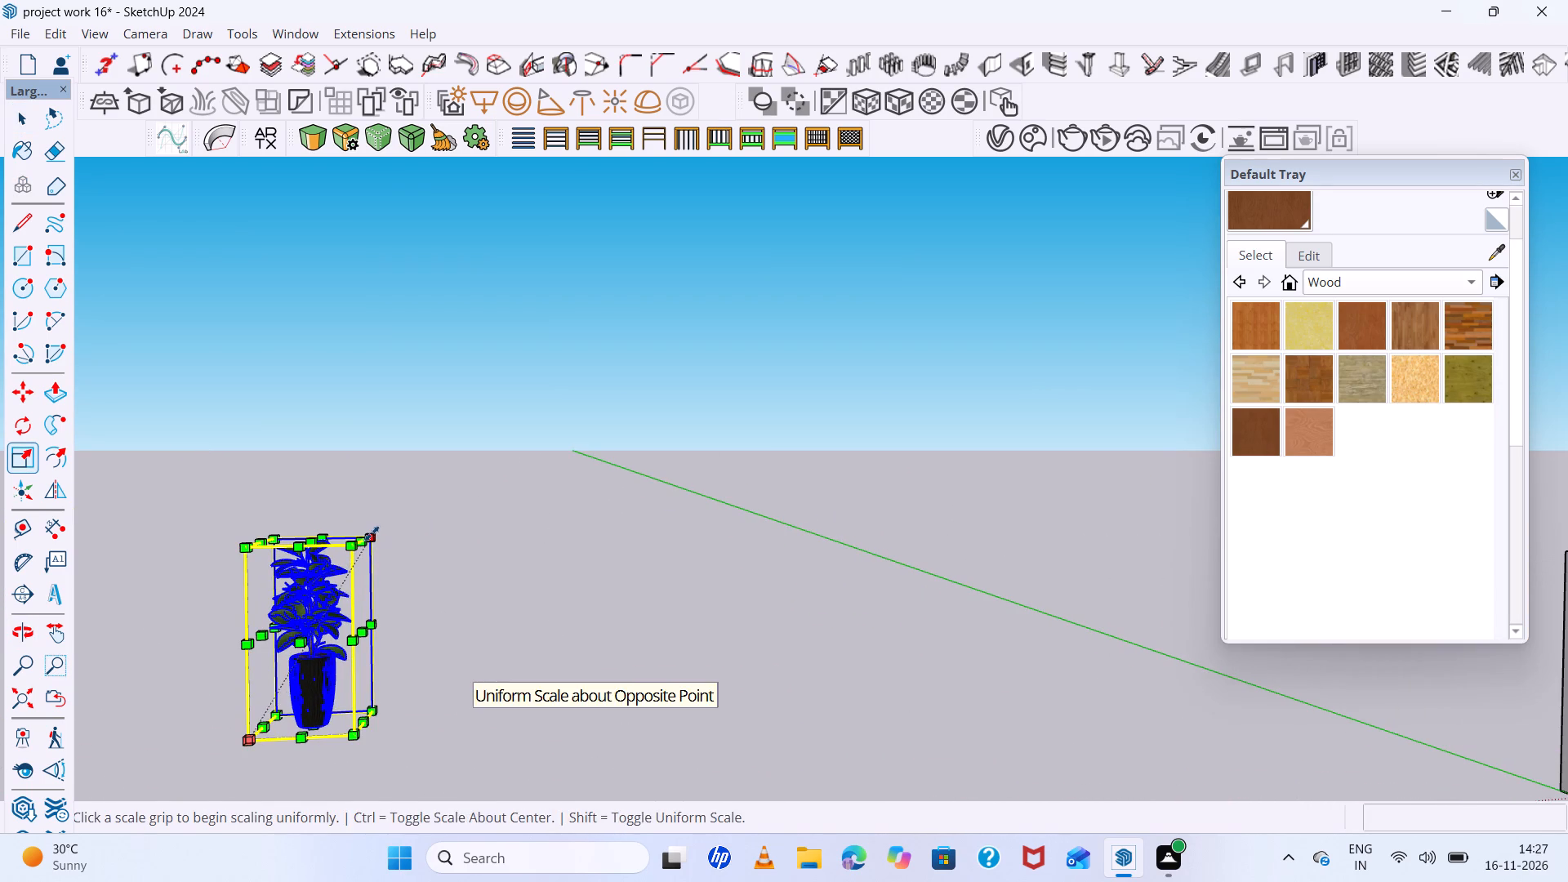
drag(372, 533, 323, 612)
scroll(311, 626, up, 6)
key(space)
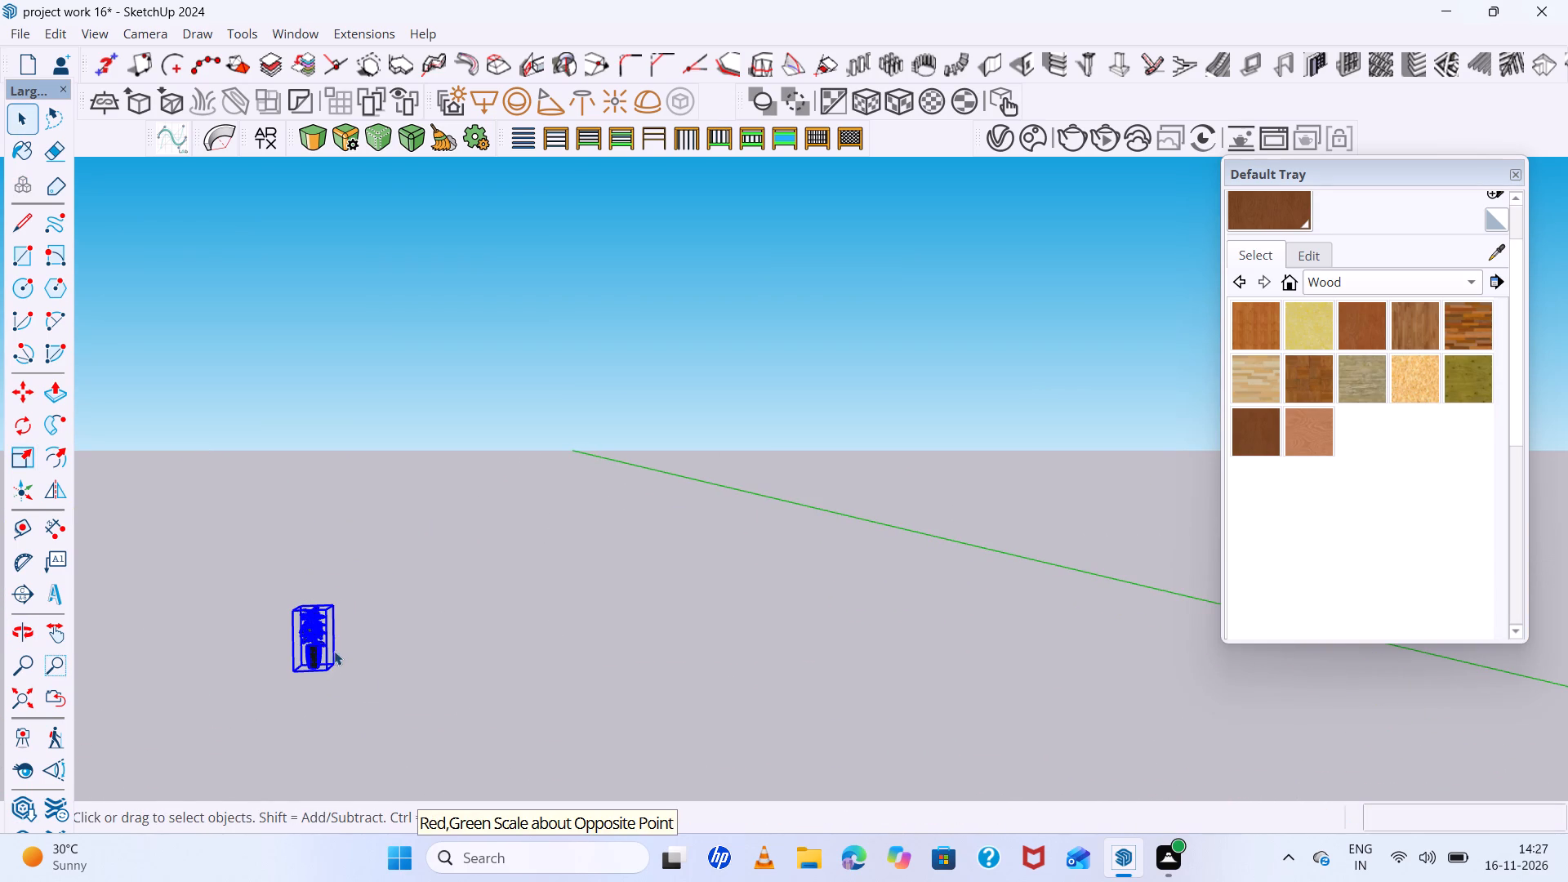
Move the small potted plant into the lowest full hexagonal cell in the middle column of the honeycomb partition.
key(m)
click(312, 667)
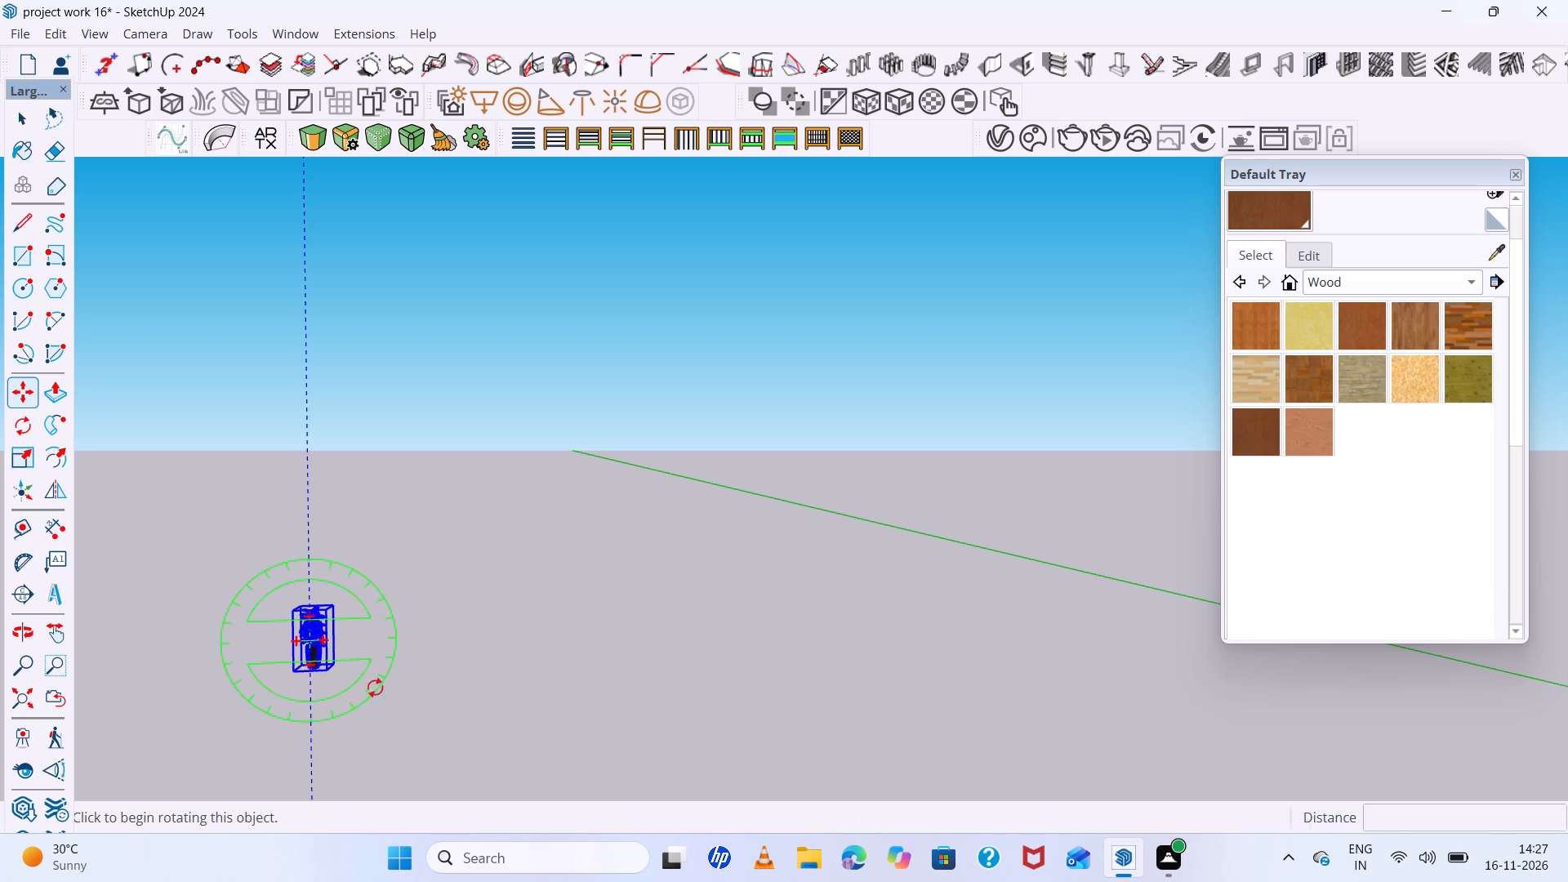
scroll(476, 724, down, 5)
key(space)
text(m)
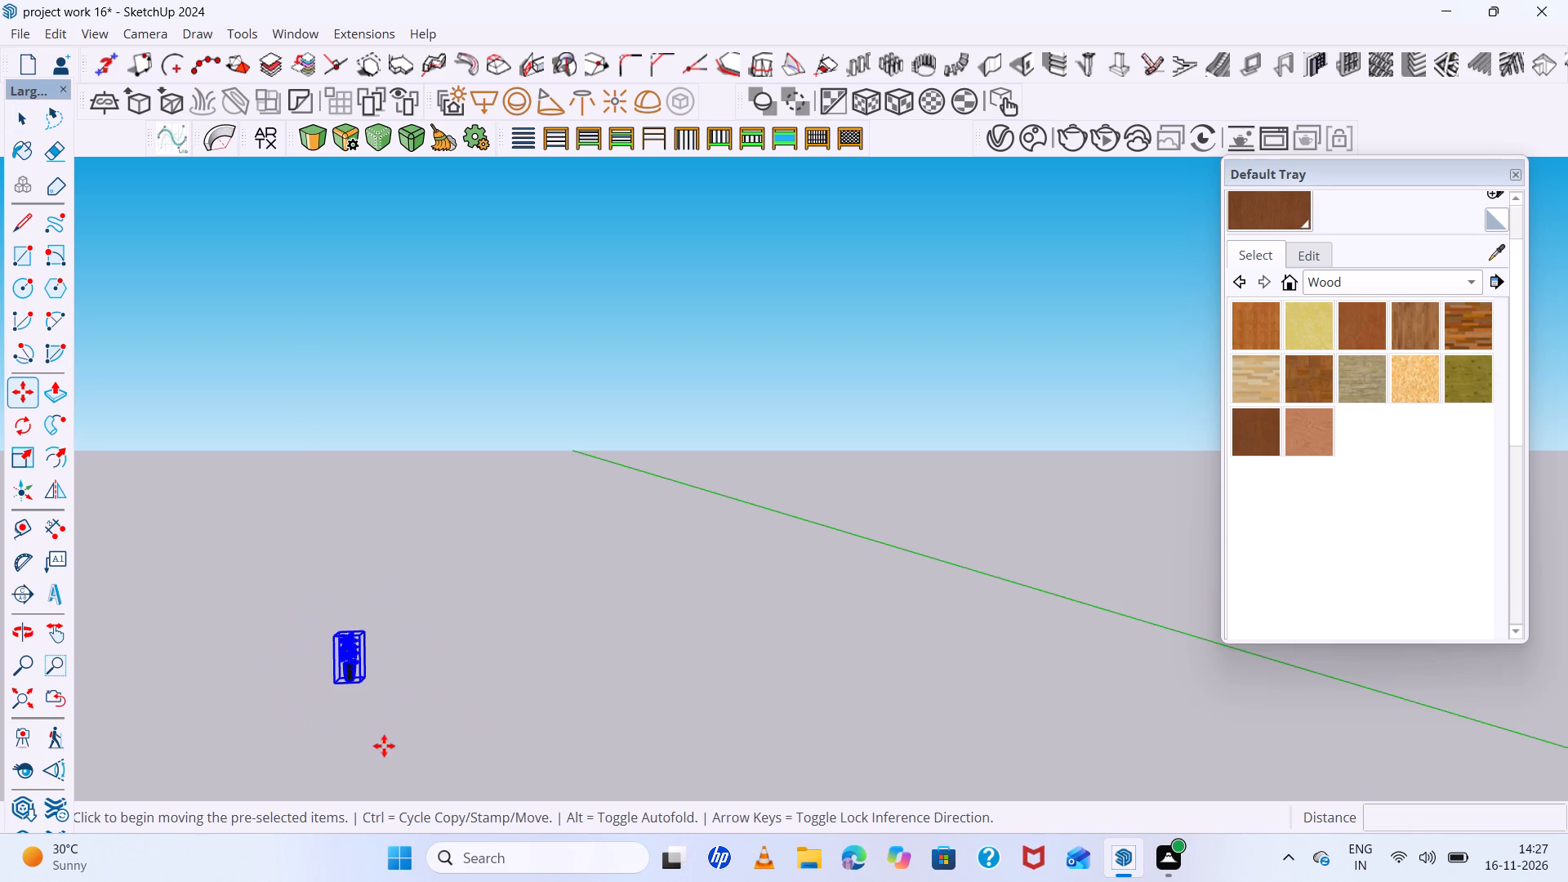
click(363, 680)
scroll(598, 746, down, 18)
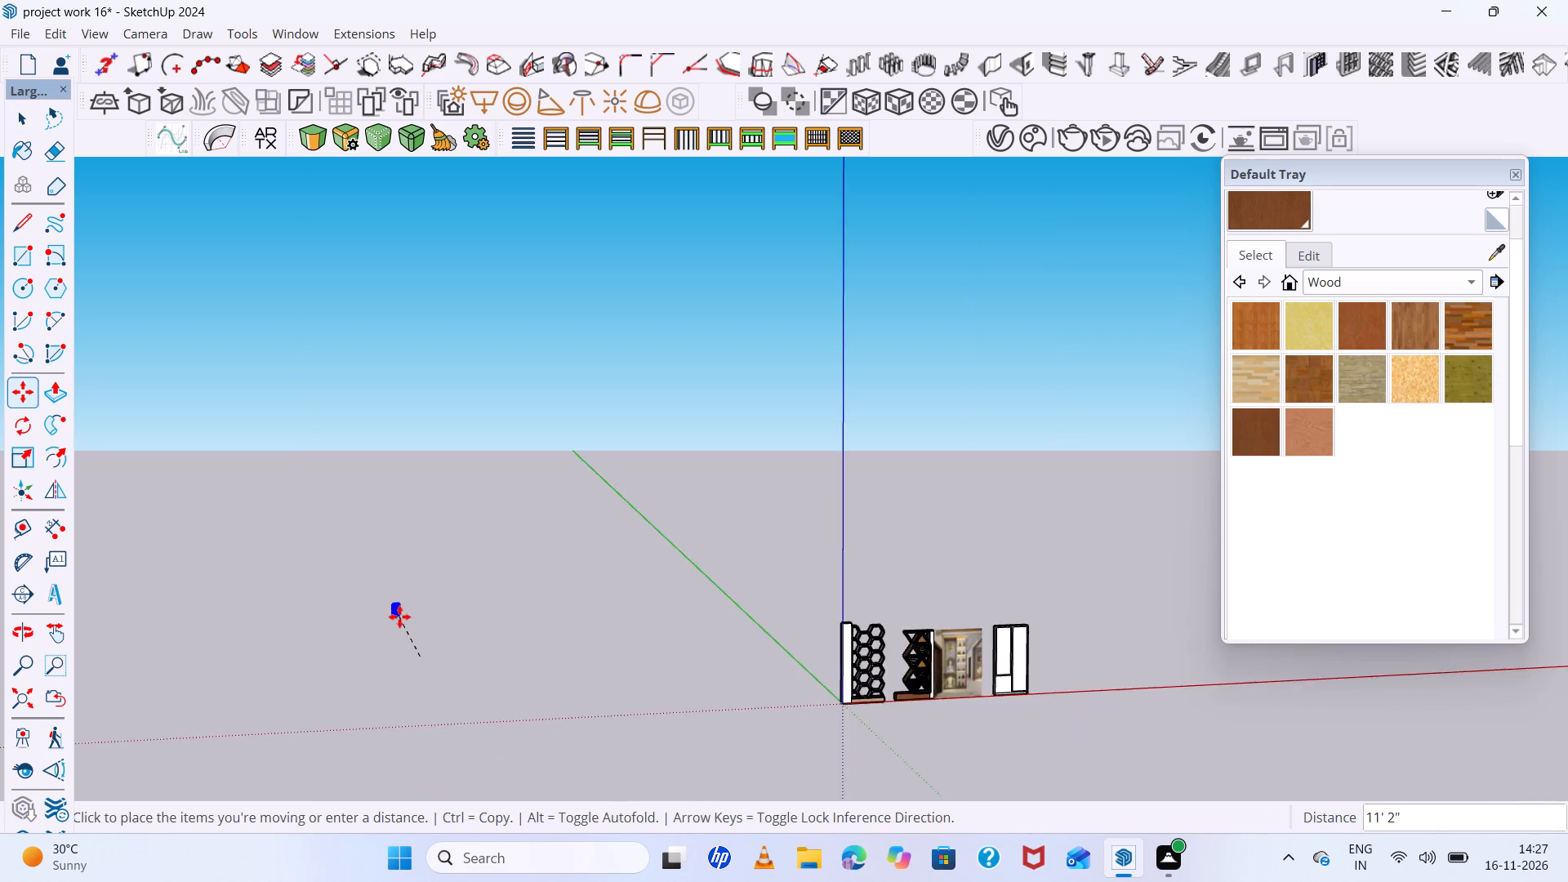
scroll(399, 617, down, 6)
scroll(753, 711, up, 20)
scroll(753, 711, up, 11)
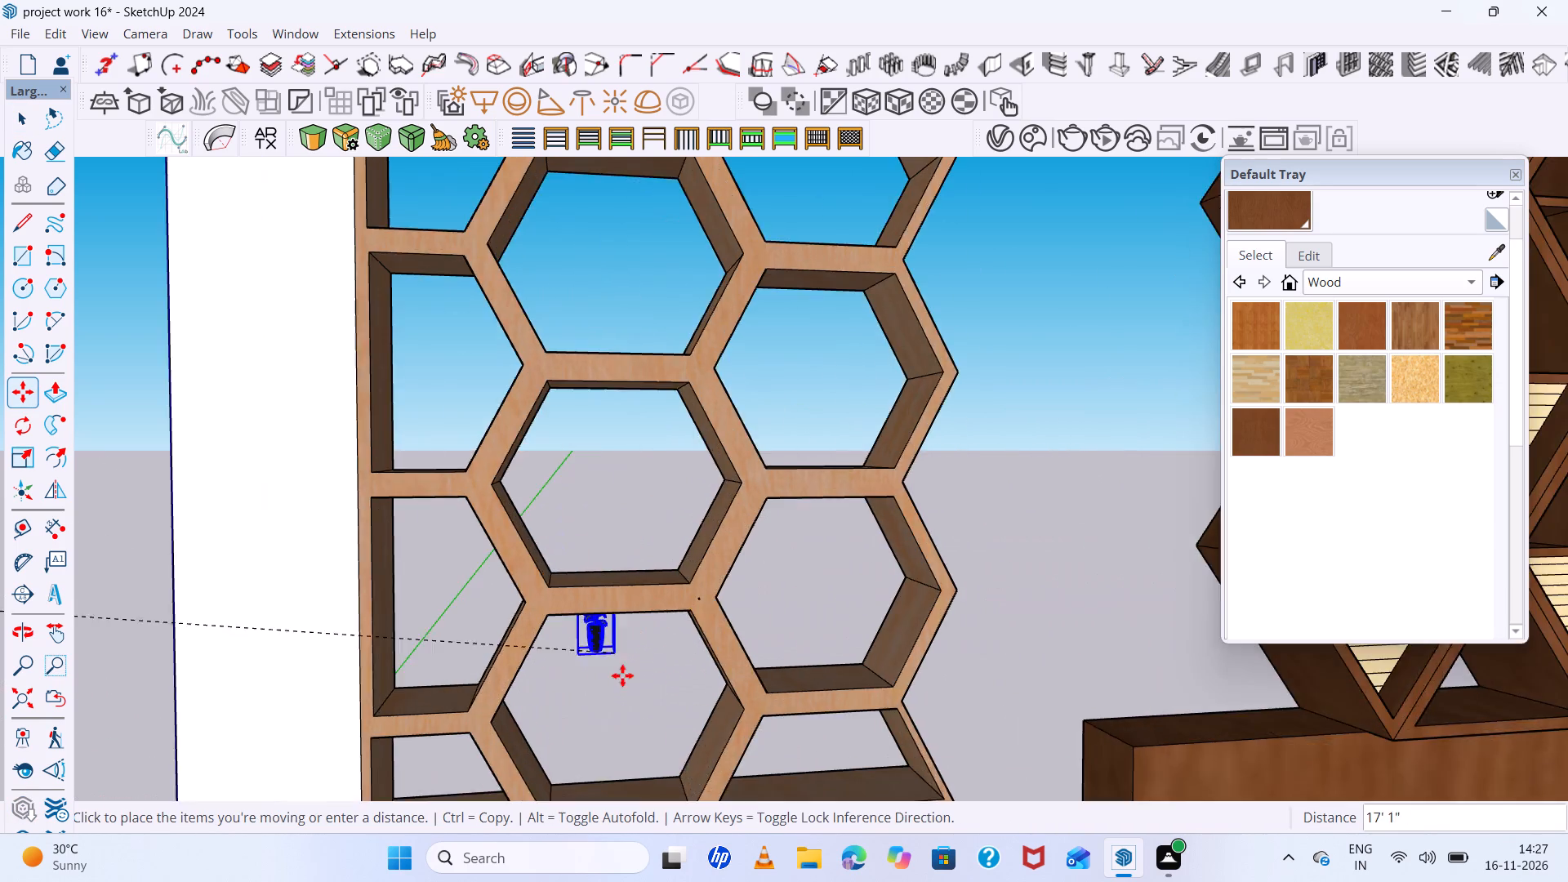
scroll(622, 675, up, 4)
scroll(626, 714, down, 11)
scroll(621, 746, up, 5)
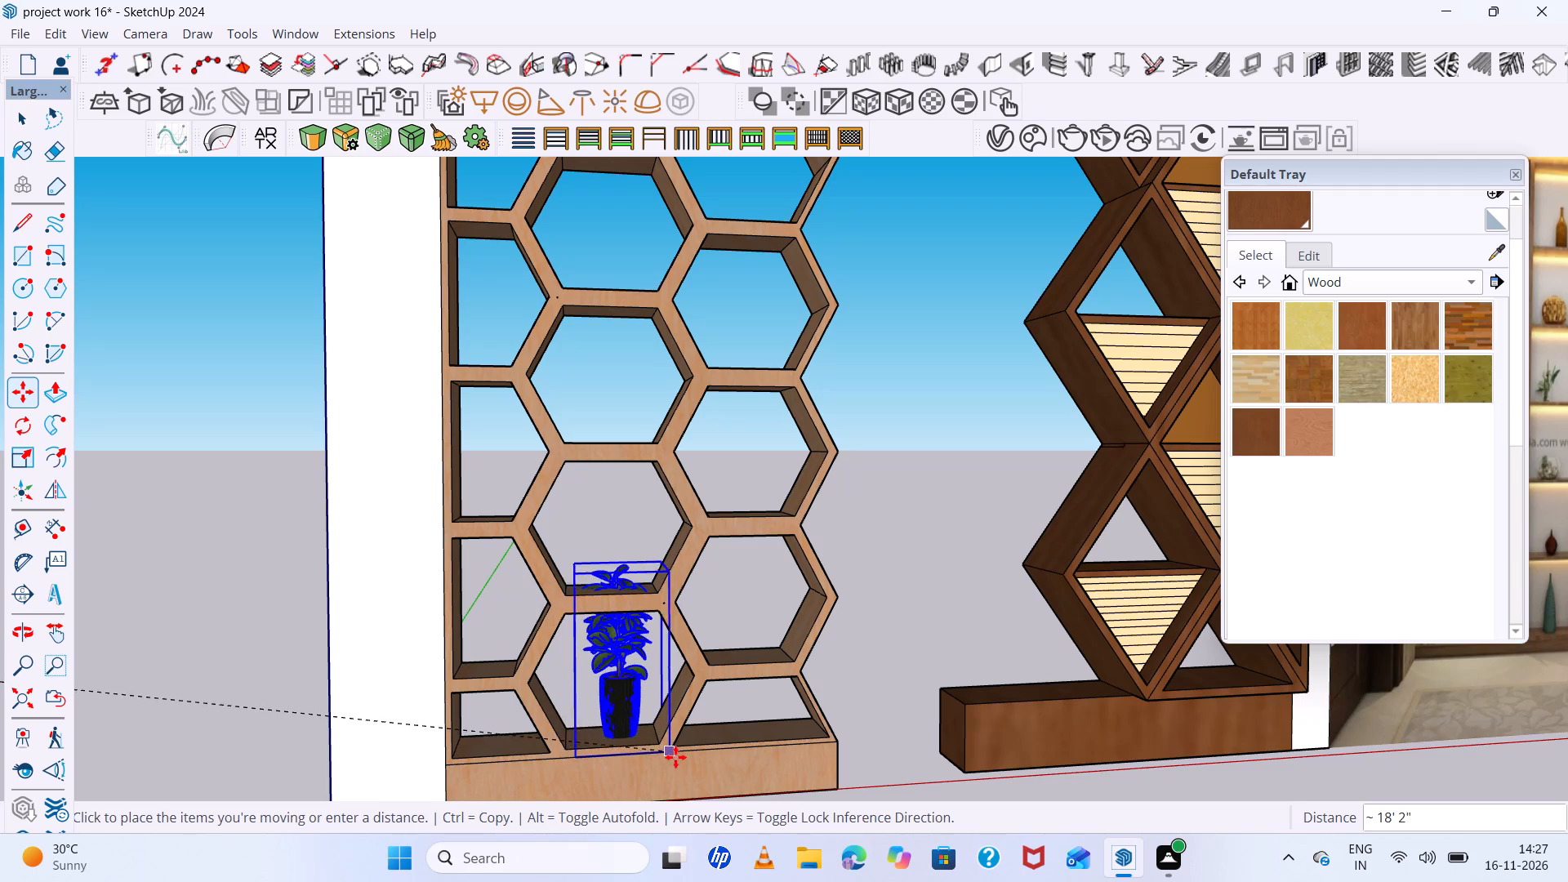
click(661, 753)
Scale the potted plant down uniformly again so it fits inside the hexagonal cell's height.
scroll(648, 742, down, 5)
middle_drag(646, 742, 646, 731)
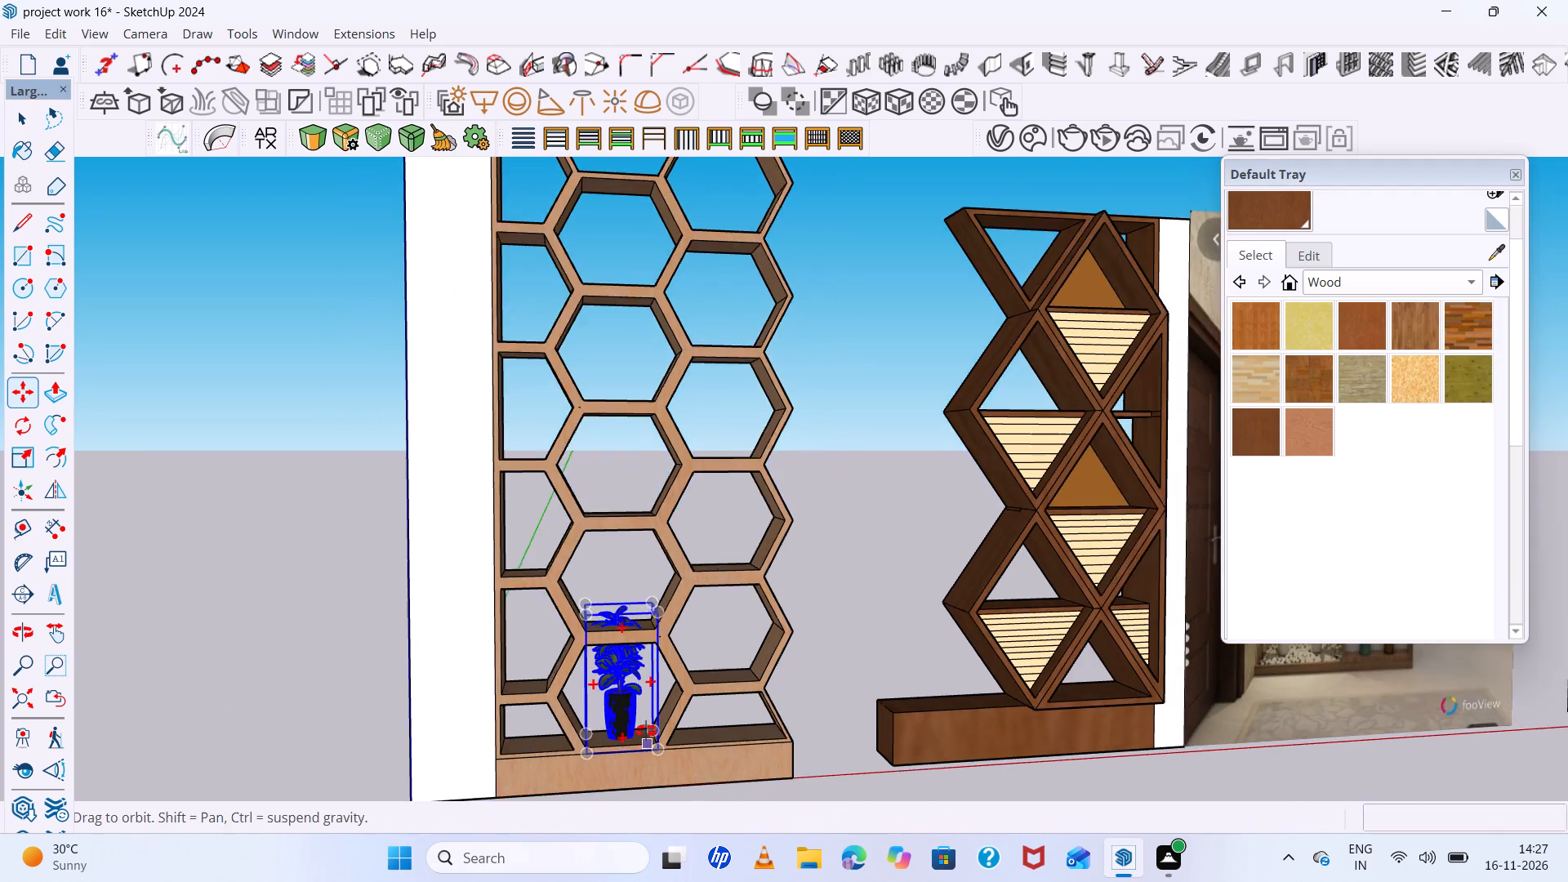
middle_drag(646, 731, 649, 637)
scroll(652, 630, up, 11)
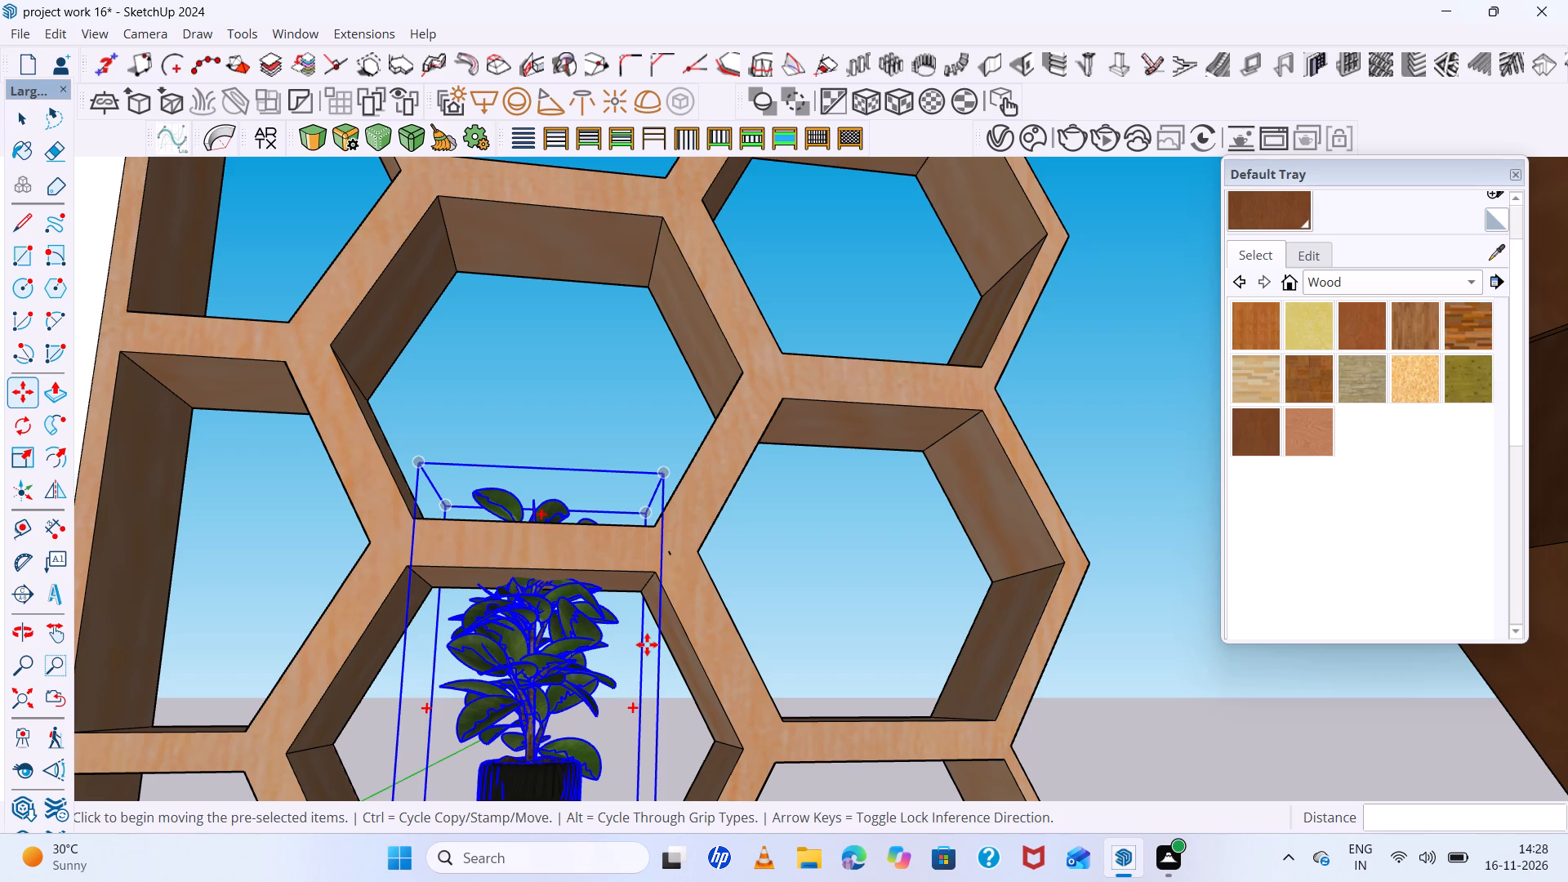
key(s)
middle_drag(662, 493, 645, 521)
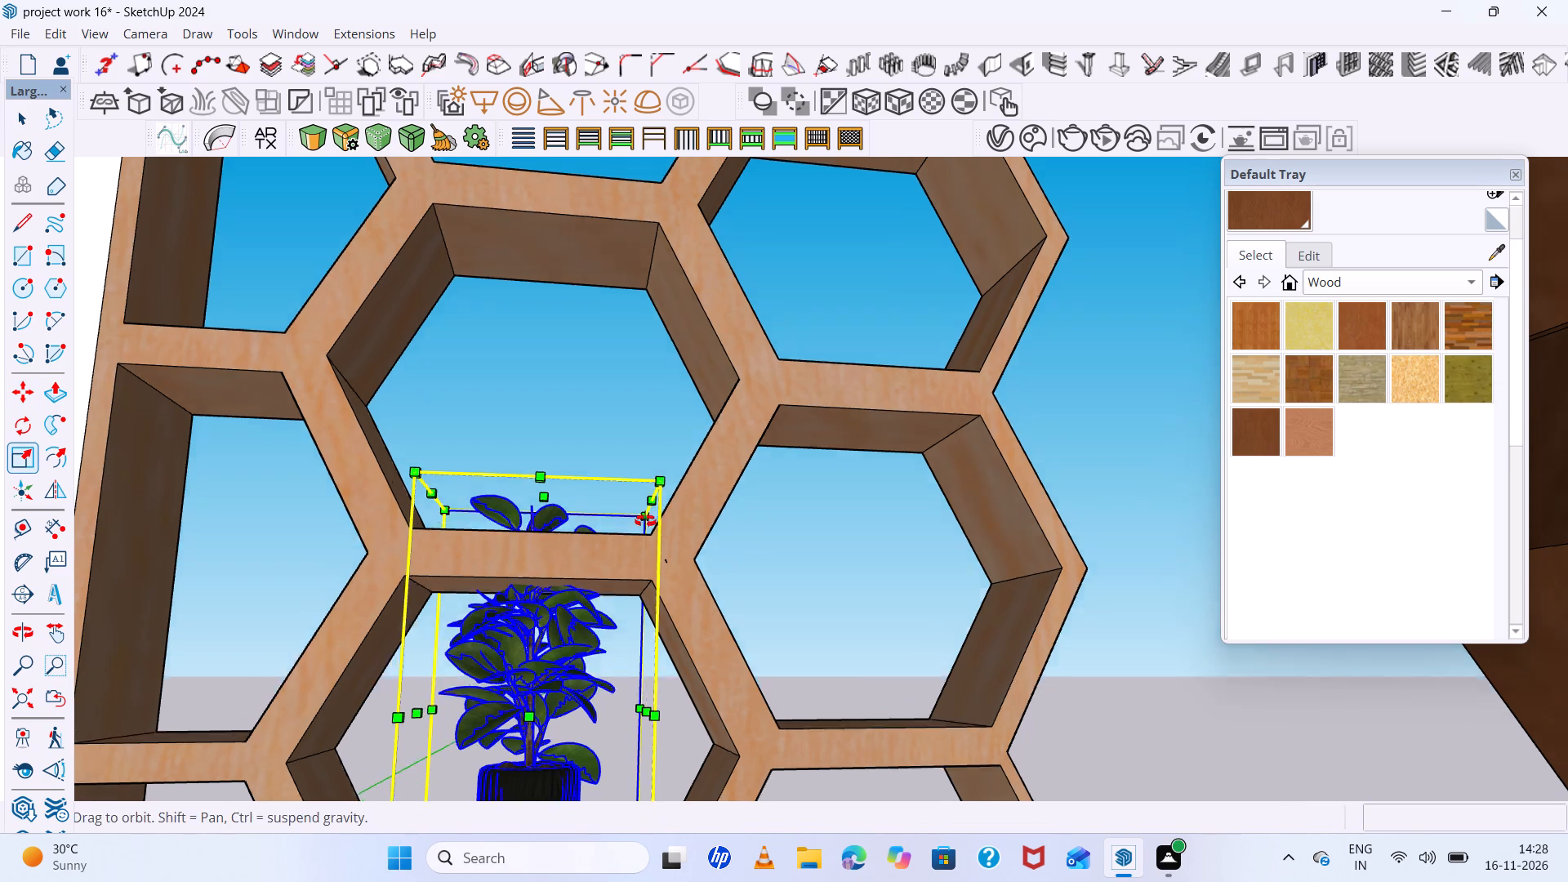
middle_drag(645, 521, 621, 550)
scroll(651, 528, down, 4)
scroll(719, 537, down, 4)
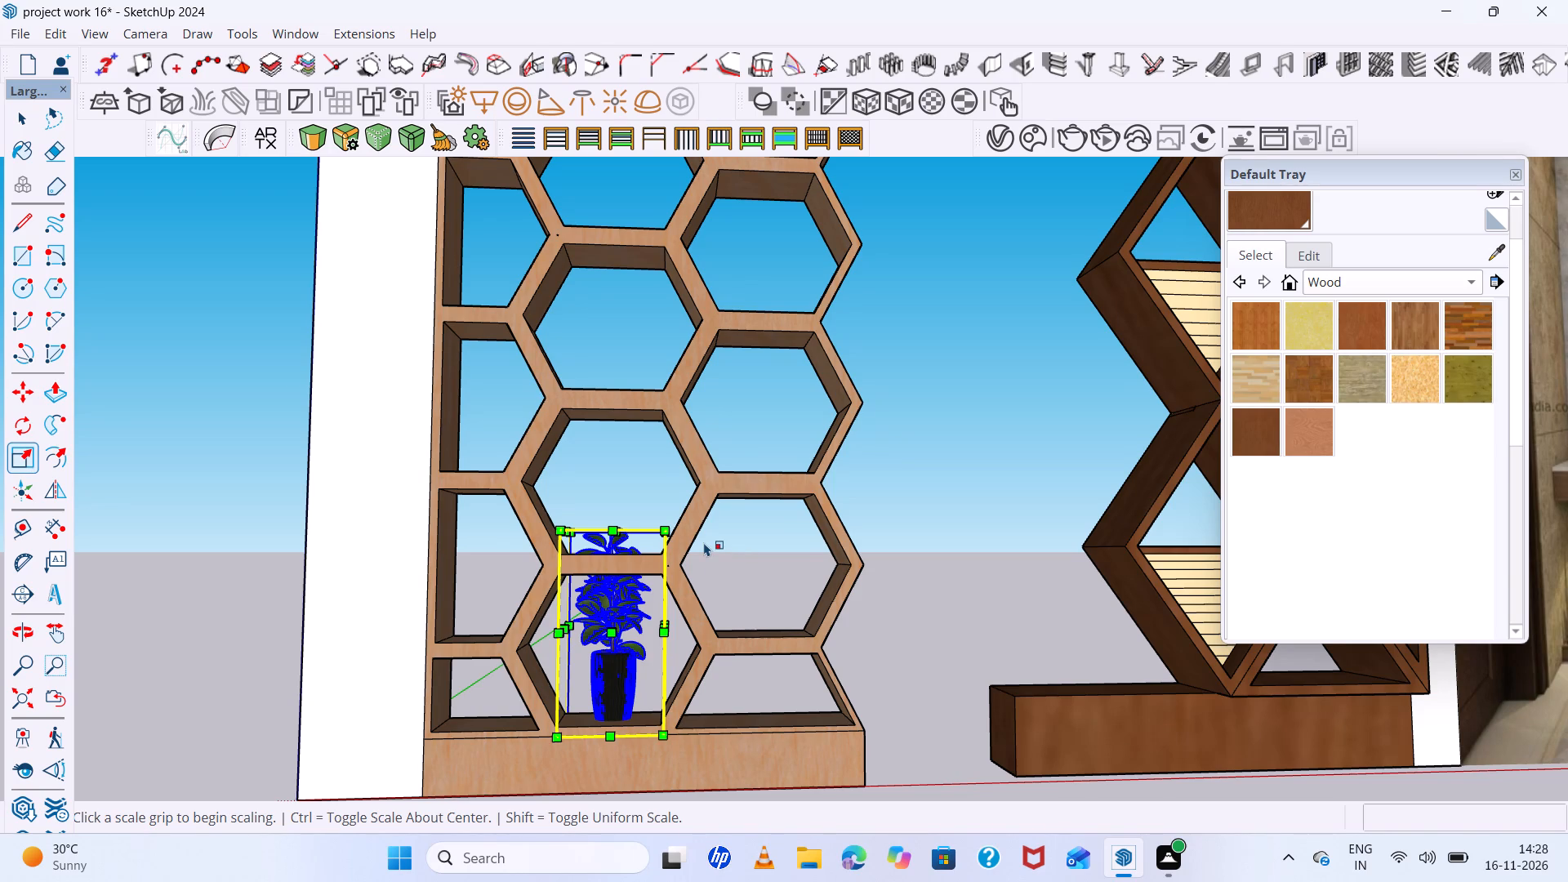
scroll(704, 542, down, 5)
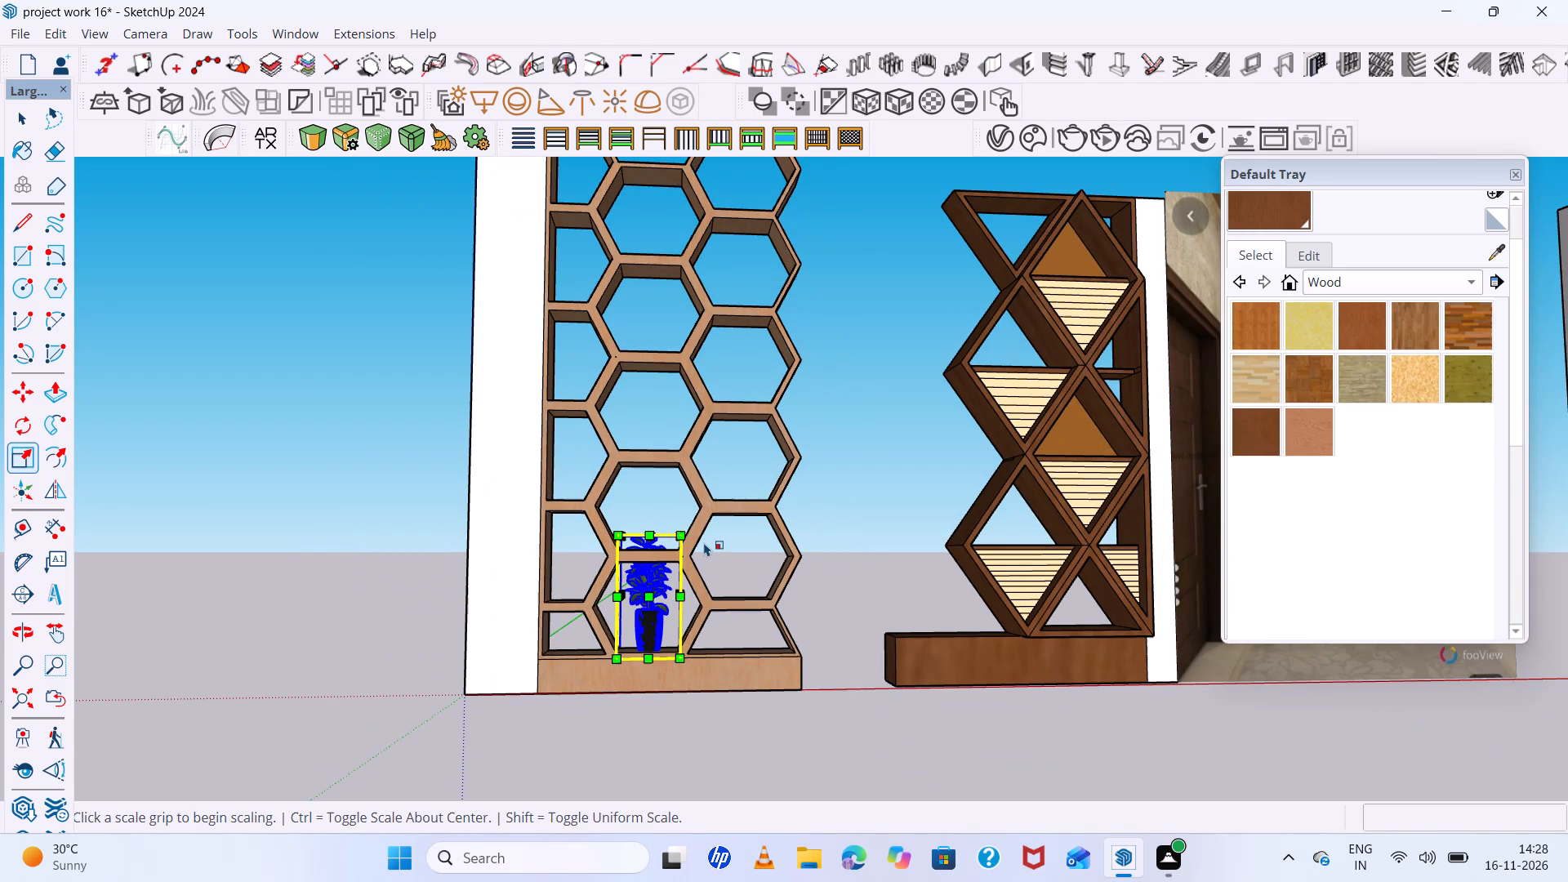
scroll(661, 549, up, 5)
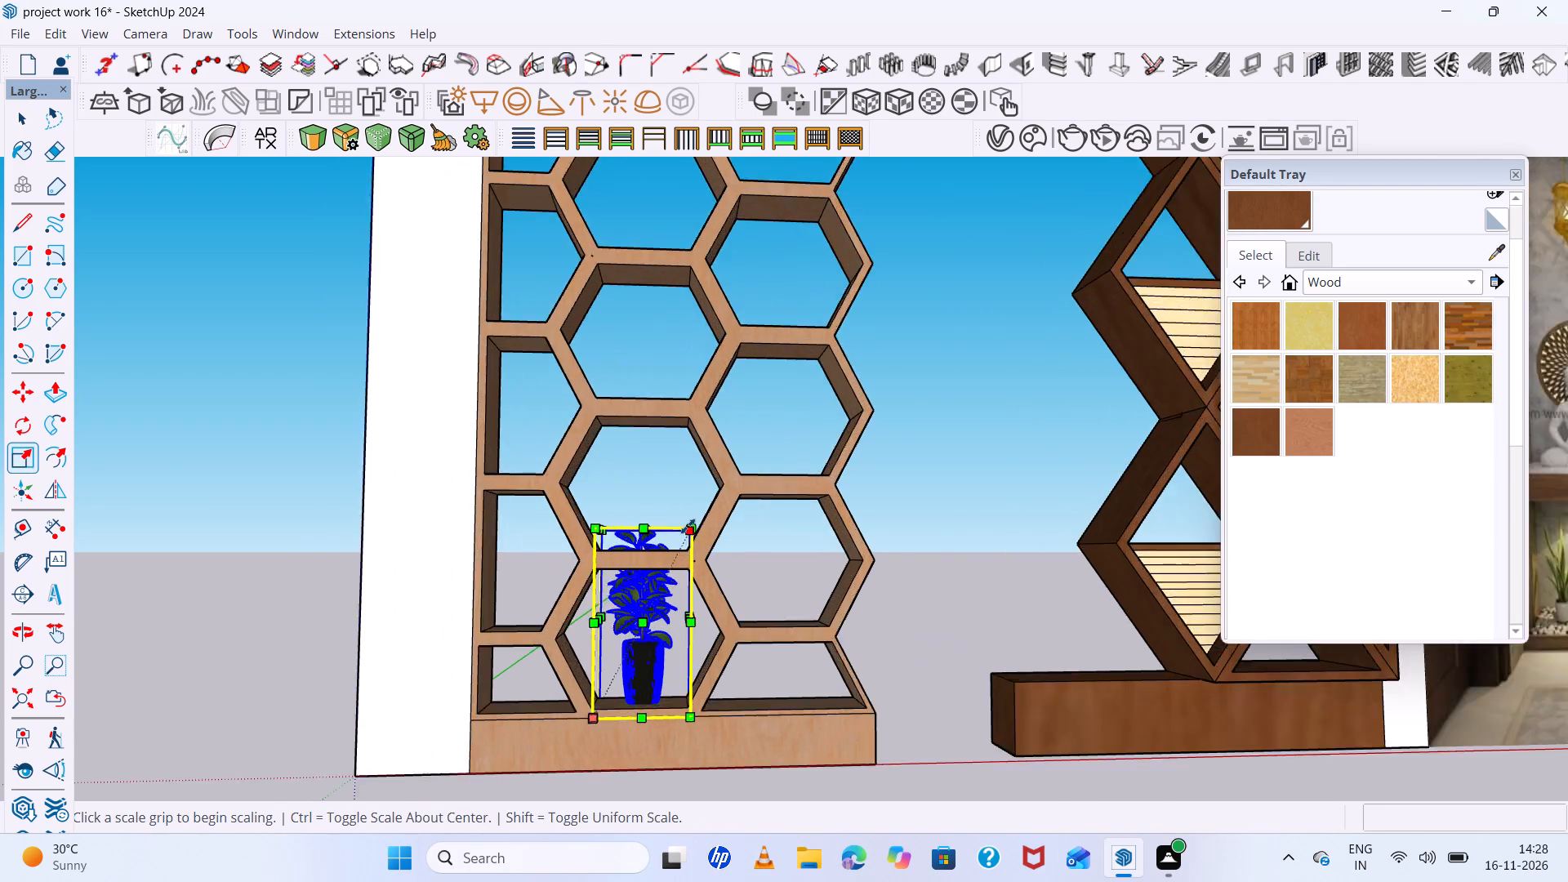
scroll(688, 526, up, 3)
scroll(699, 509, down, 4)
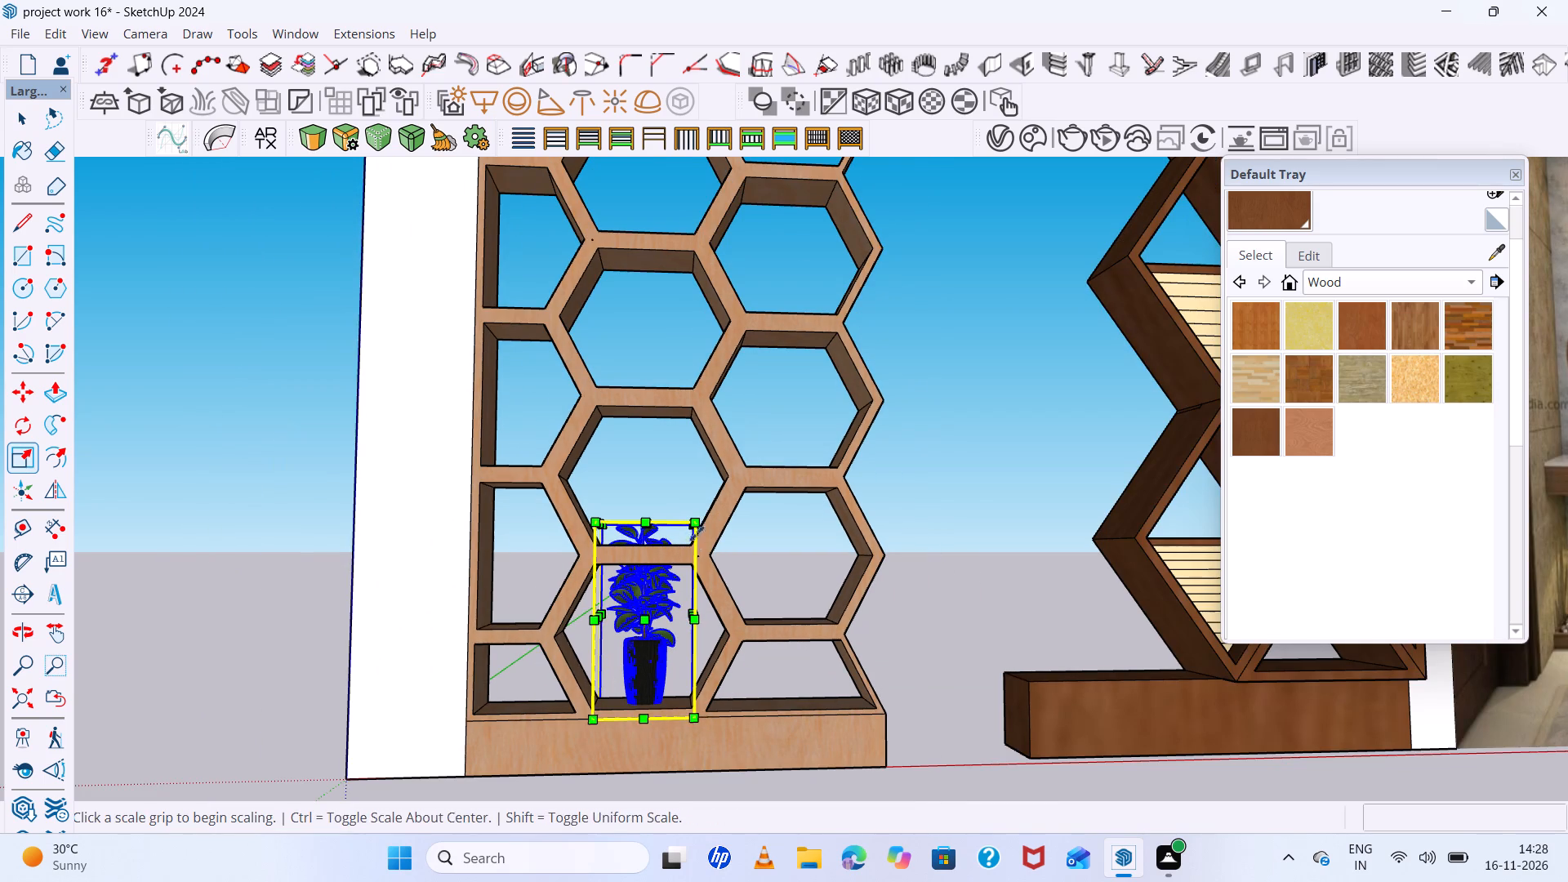
key(space)
key(s)
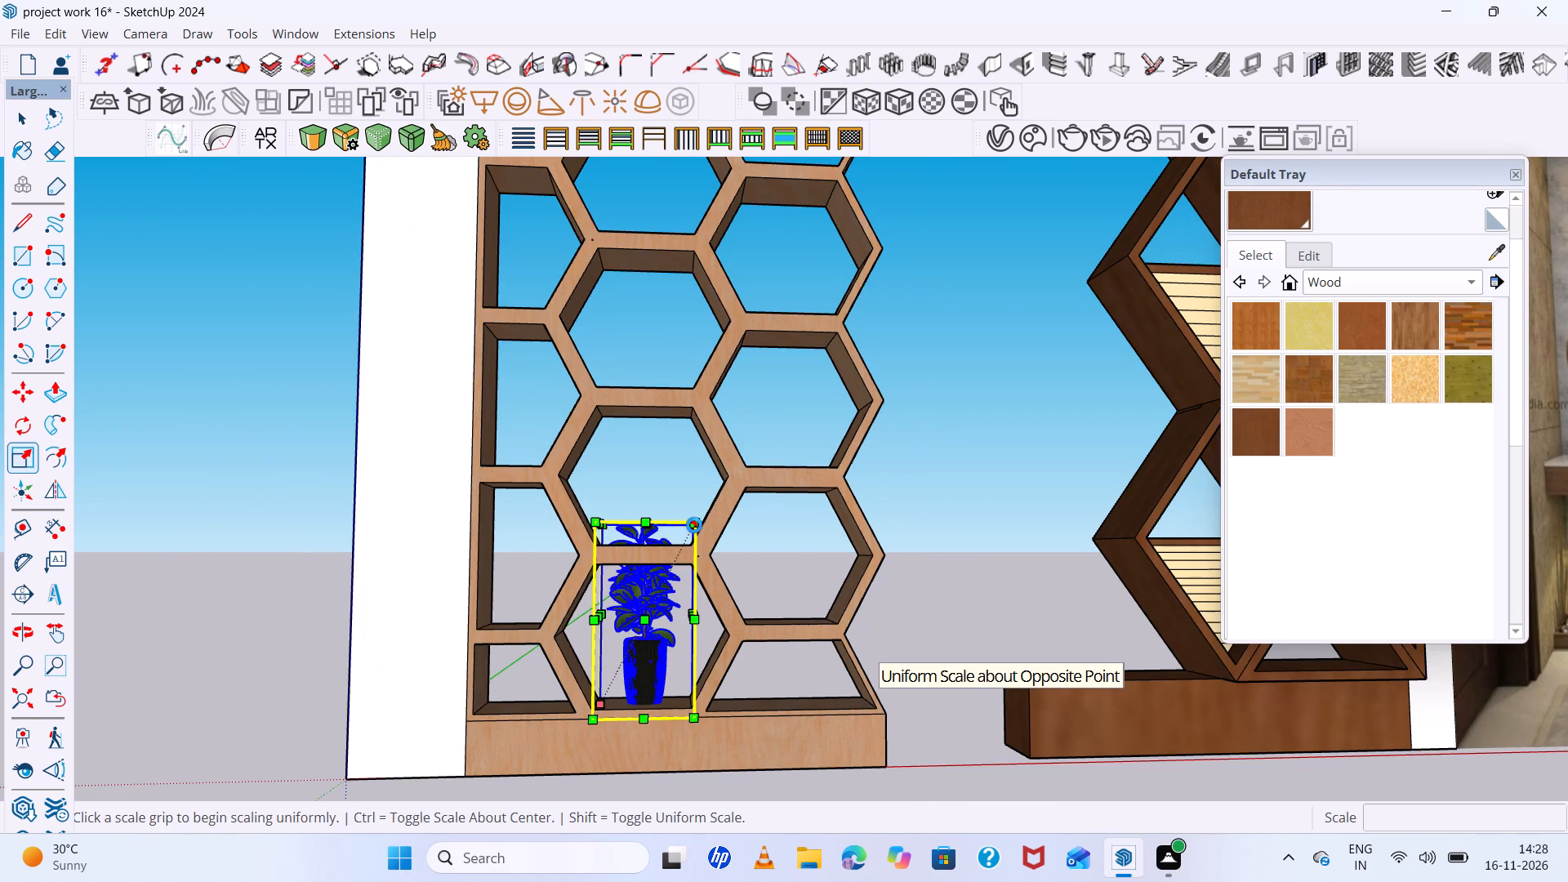
drag(694, 525, 661, 588)
scroll(644, 658, up, 7)
middle_drag(655, 688, 587, 672)
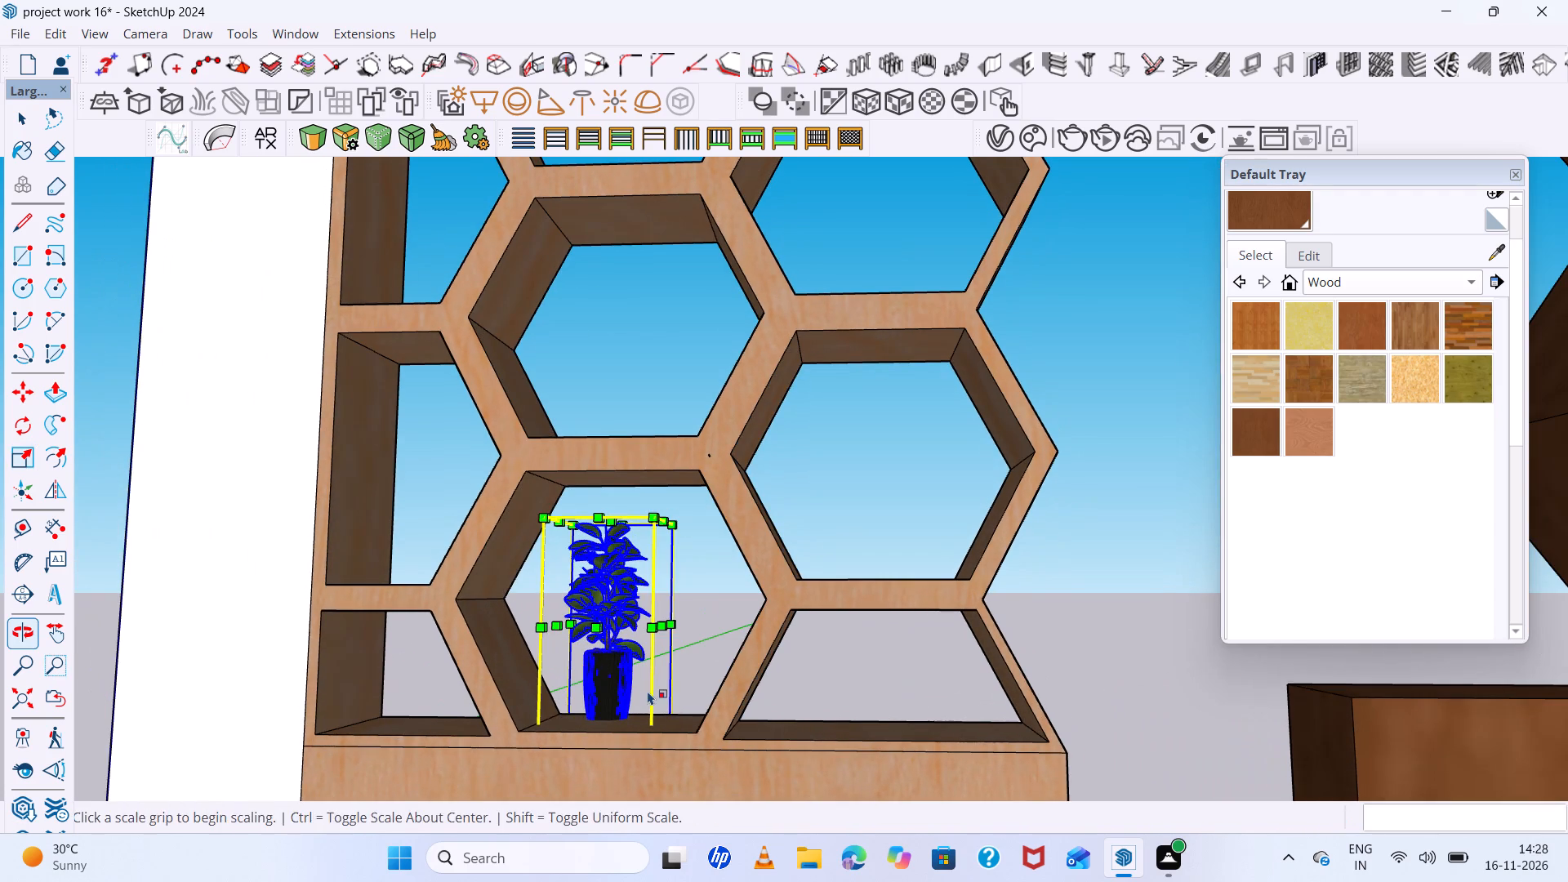
key(space)
Shift the potted plant about 1" sideways within the hexagonal cell.
key(m)
click(643, 692)
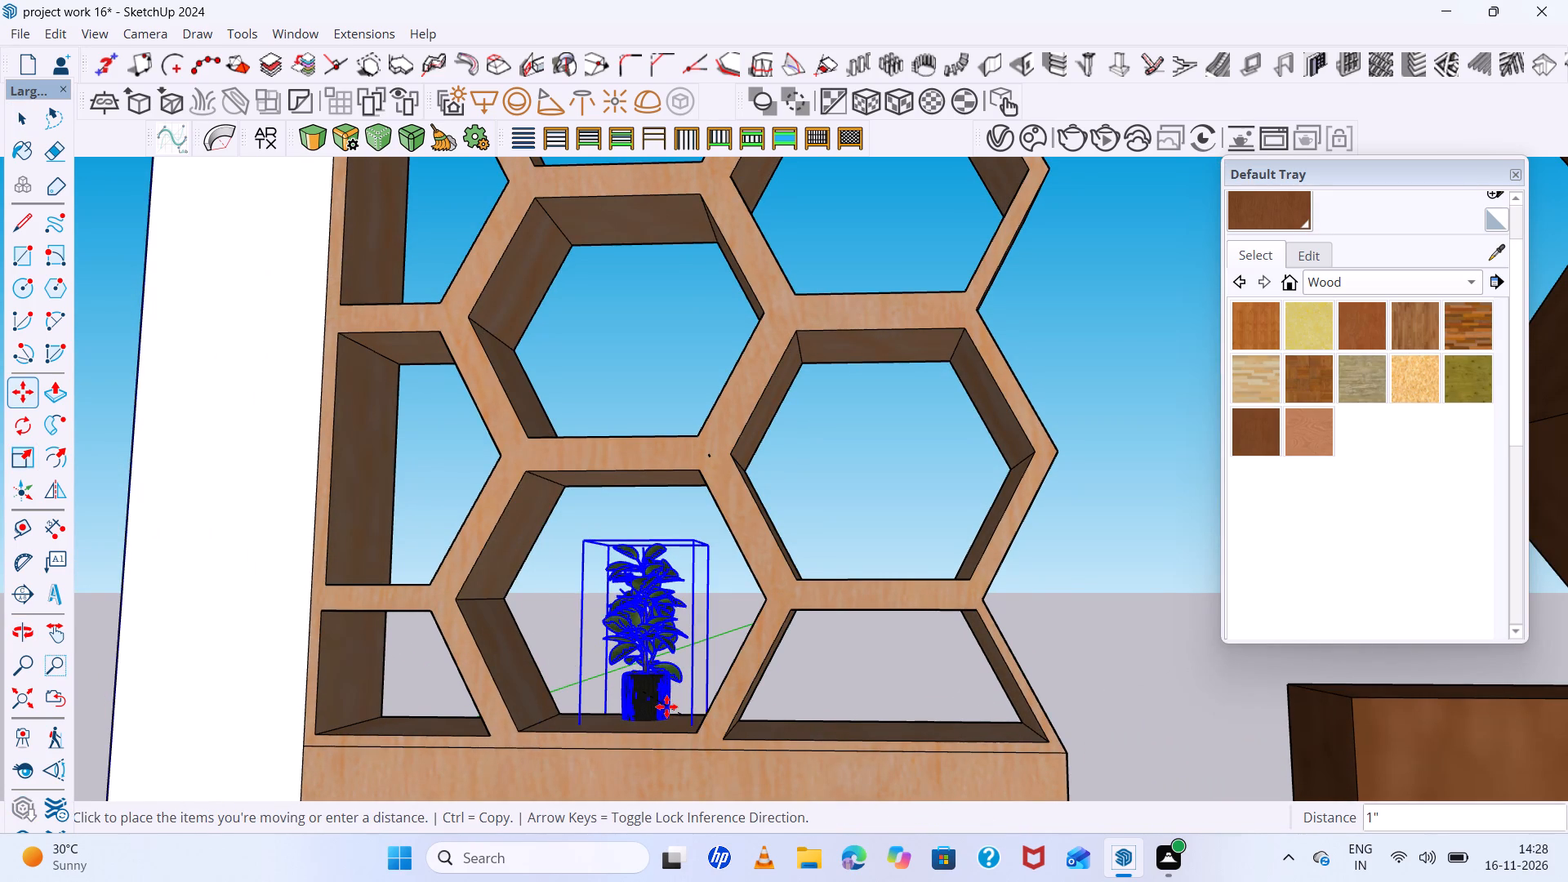
click(661, 697)
scroll(636, 675, down, 3)
middle_drag(636, 675, 669, 750)
scroll(659, 724, up, 3)
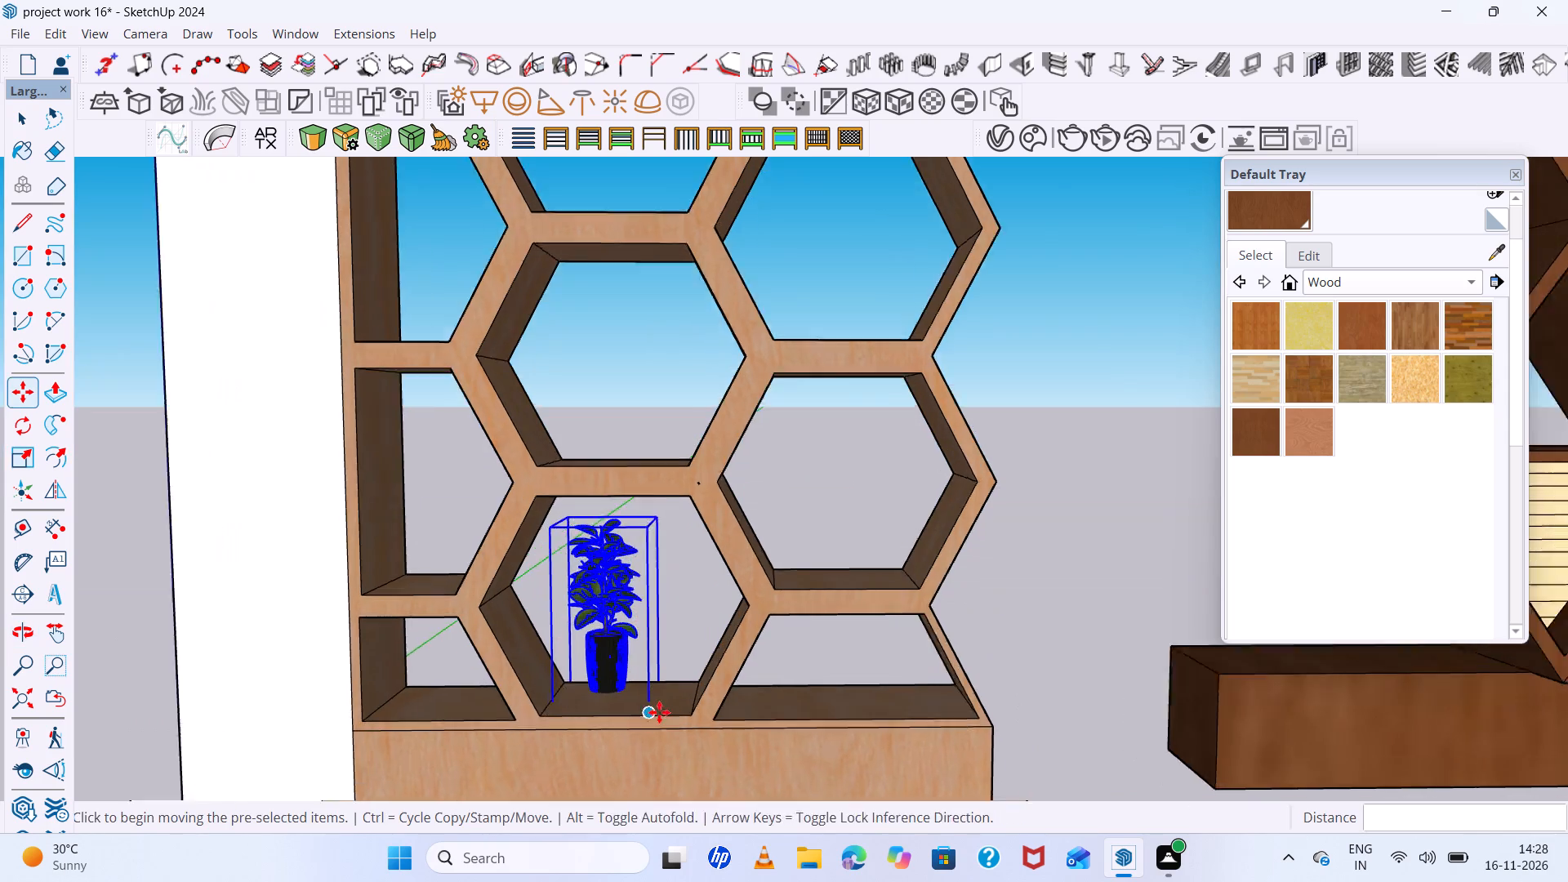
scroll(659, 712, up, 8)
click(566, 650)
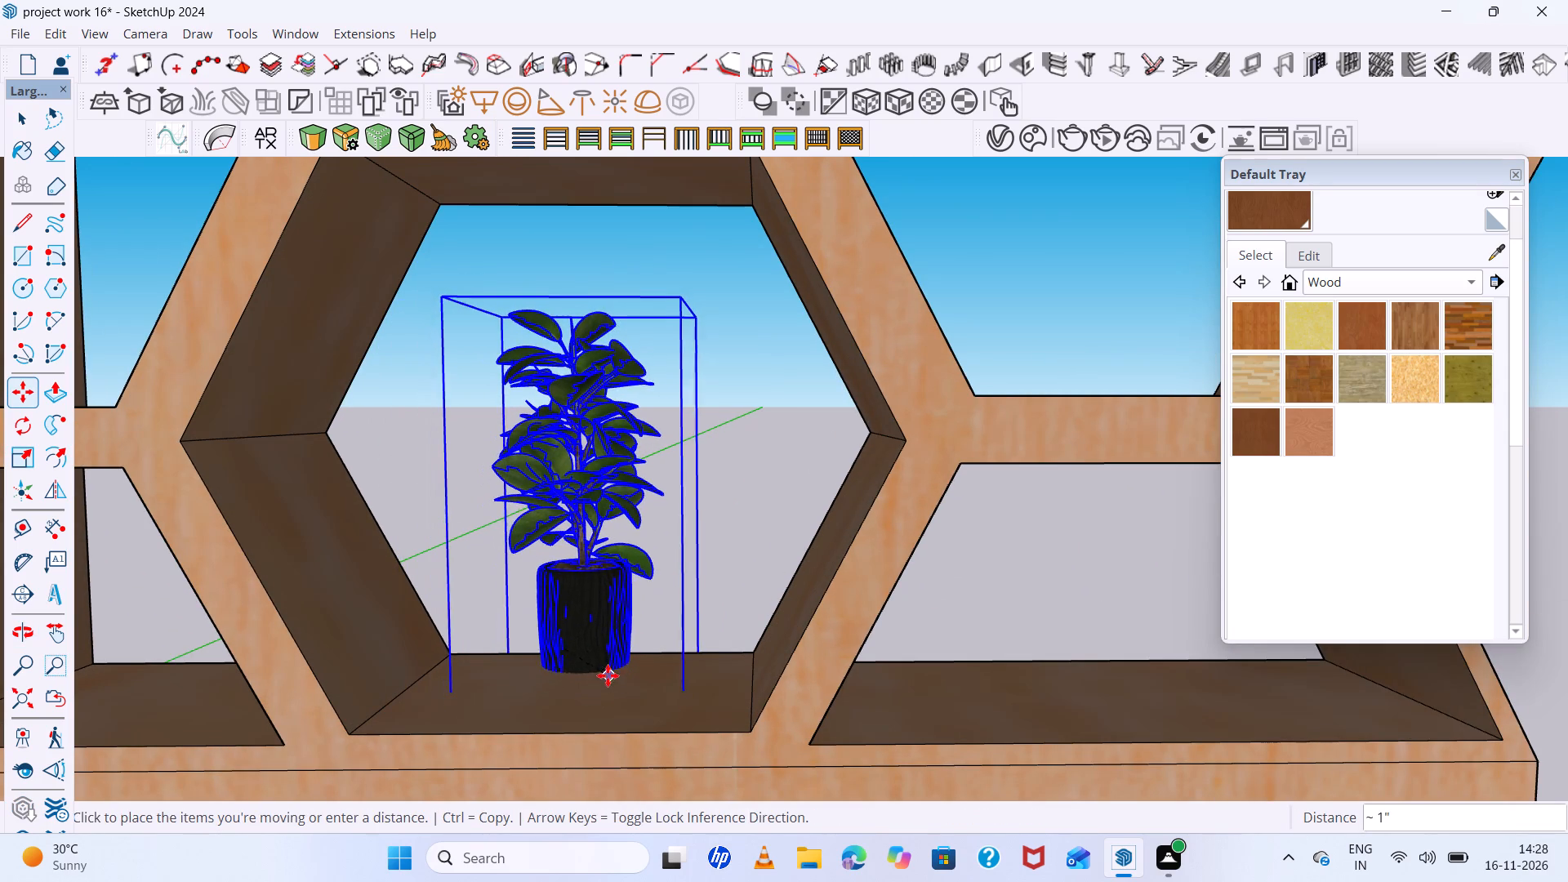
click(571, 650)
Bring the potted plant forward from the shelf's rear edge, shift it about 1" sideways on the cell floor, and deselect it.
scroll(572, 656, up, 5)
middle_drag(574, 657, 571, 797)
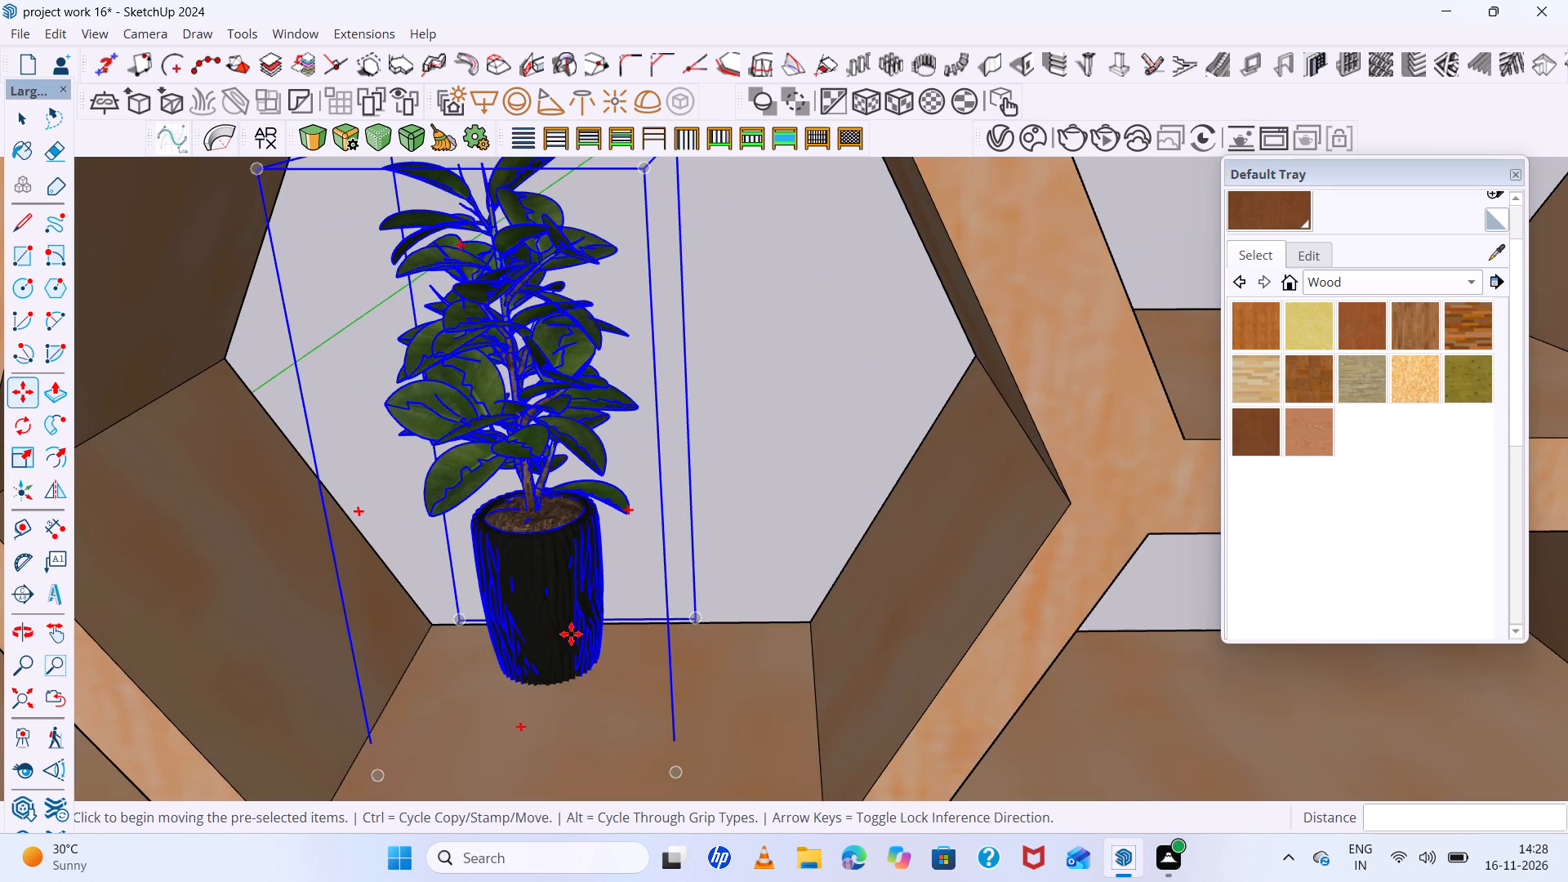
click(558, 649)
click(516, 747)
scroll(545, 662, down, 6)
scroll(552, 679, up, 1)
middle_drag(552, 679, 596, 592)
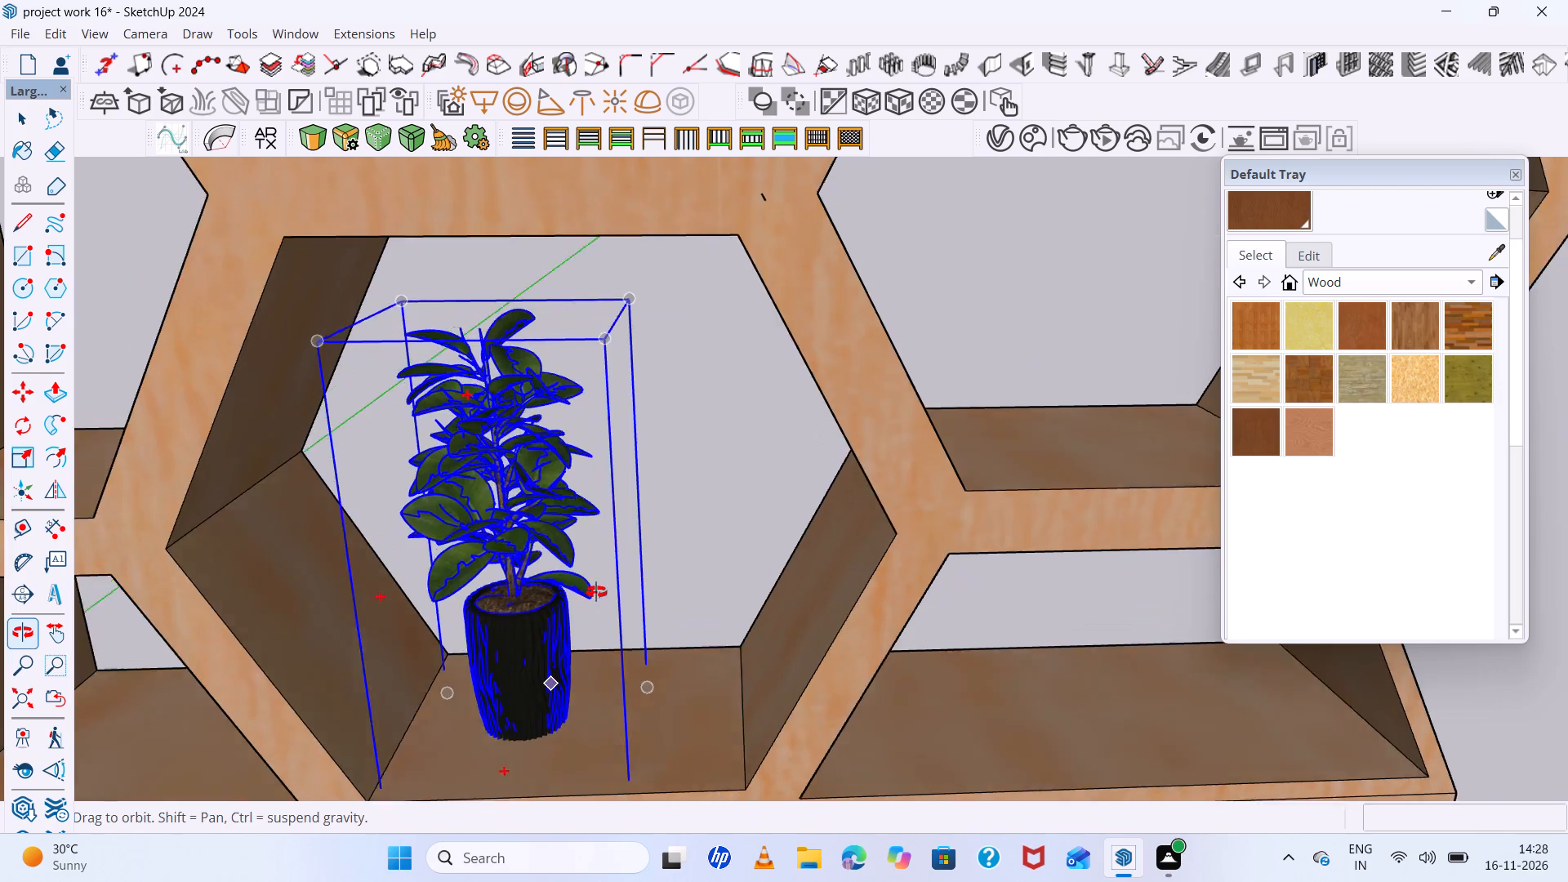
middle_drag(596, 592, 598, 587)
click(547, 691)
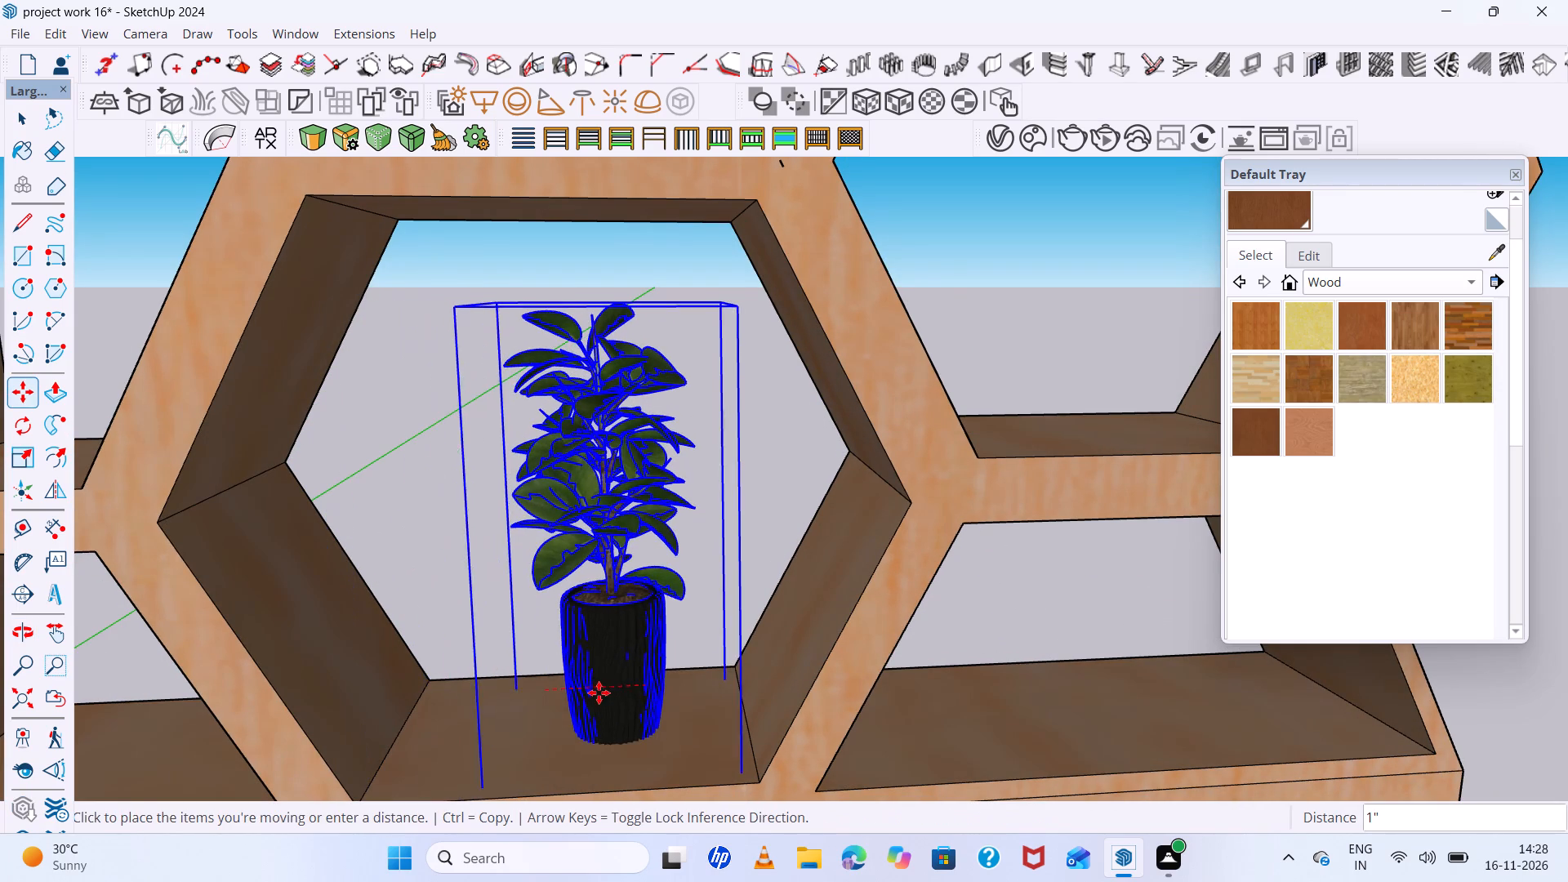
click(595, 689)
scroll(595, 687, down, 7)
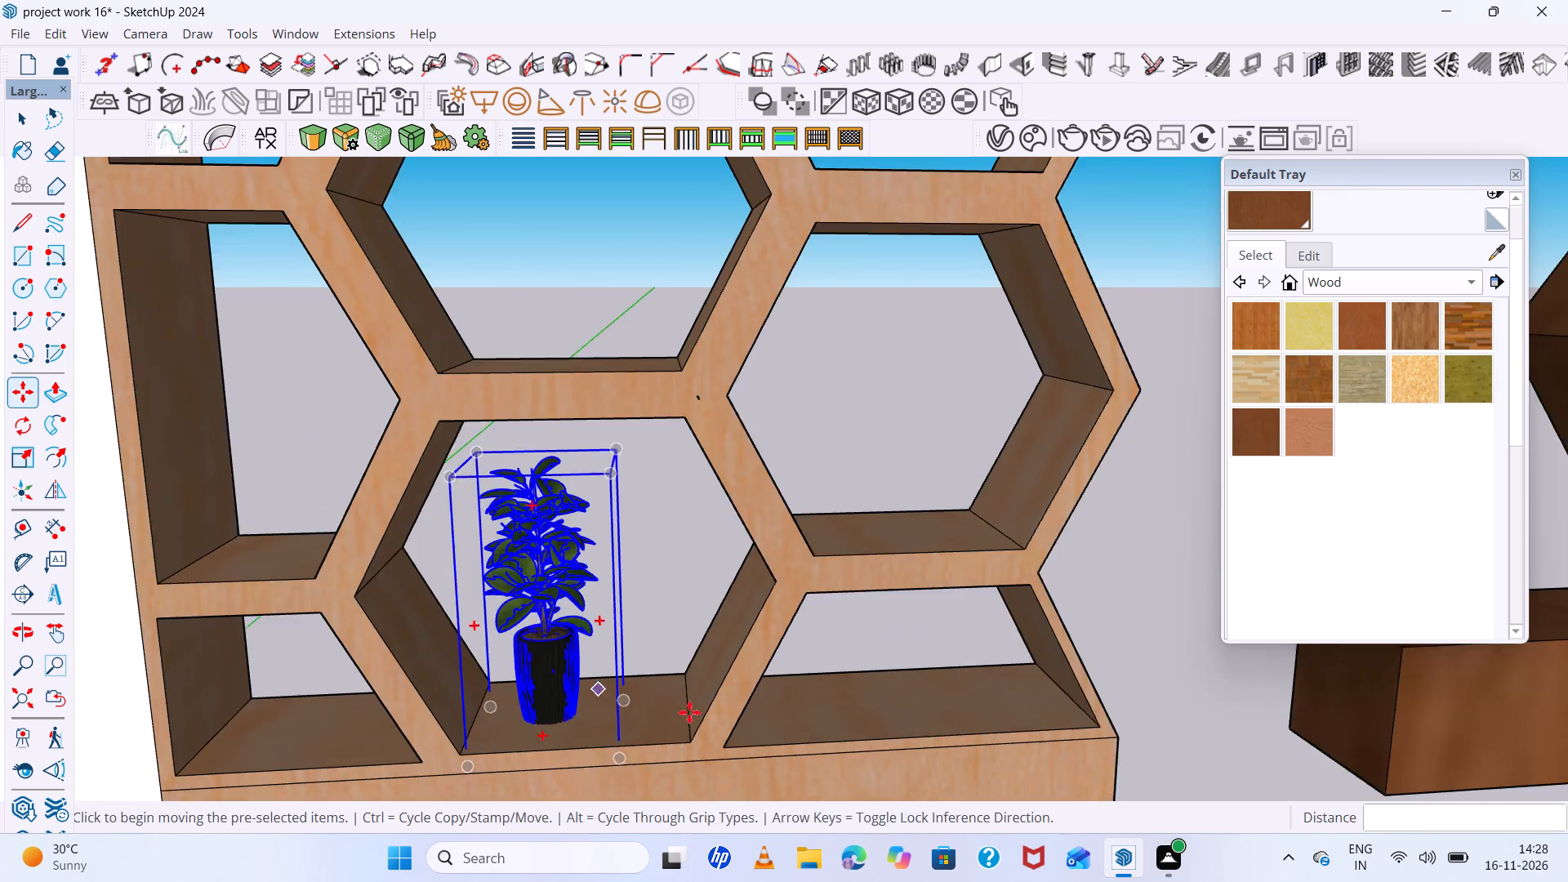
middle_drag(730, 701, 743, 568)
key(space)
click(1107, 629)
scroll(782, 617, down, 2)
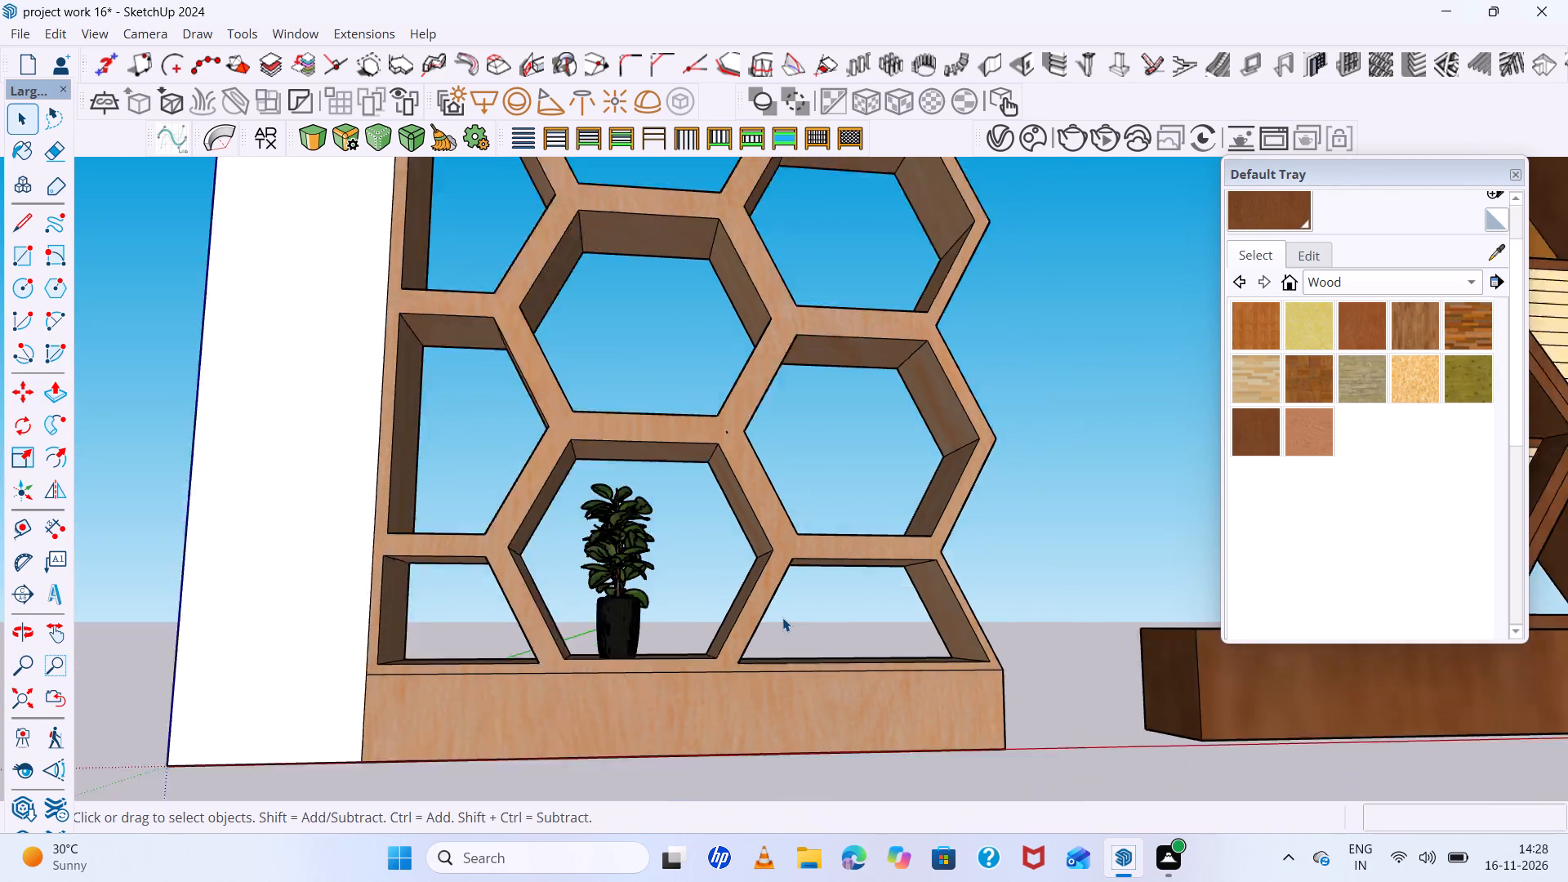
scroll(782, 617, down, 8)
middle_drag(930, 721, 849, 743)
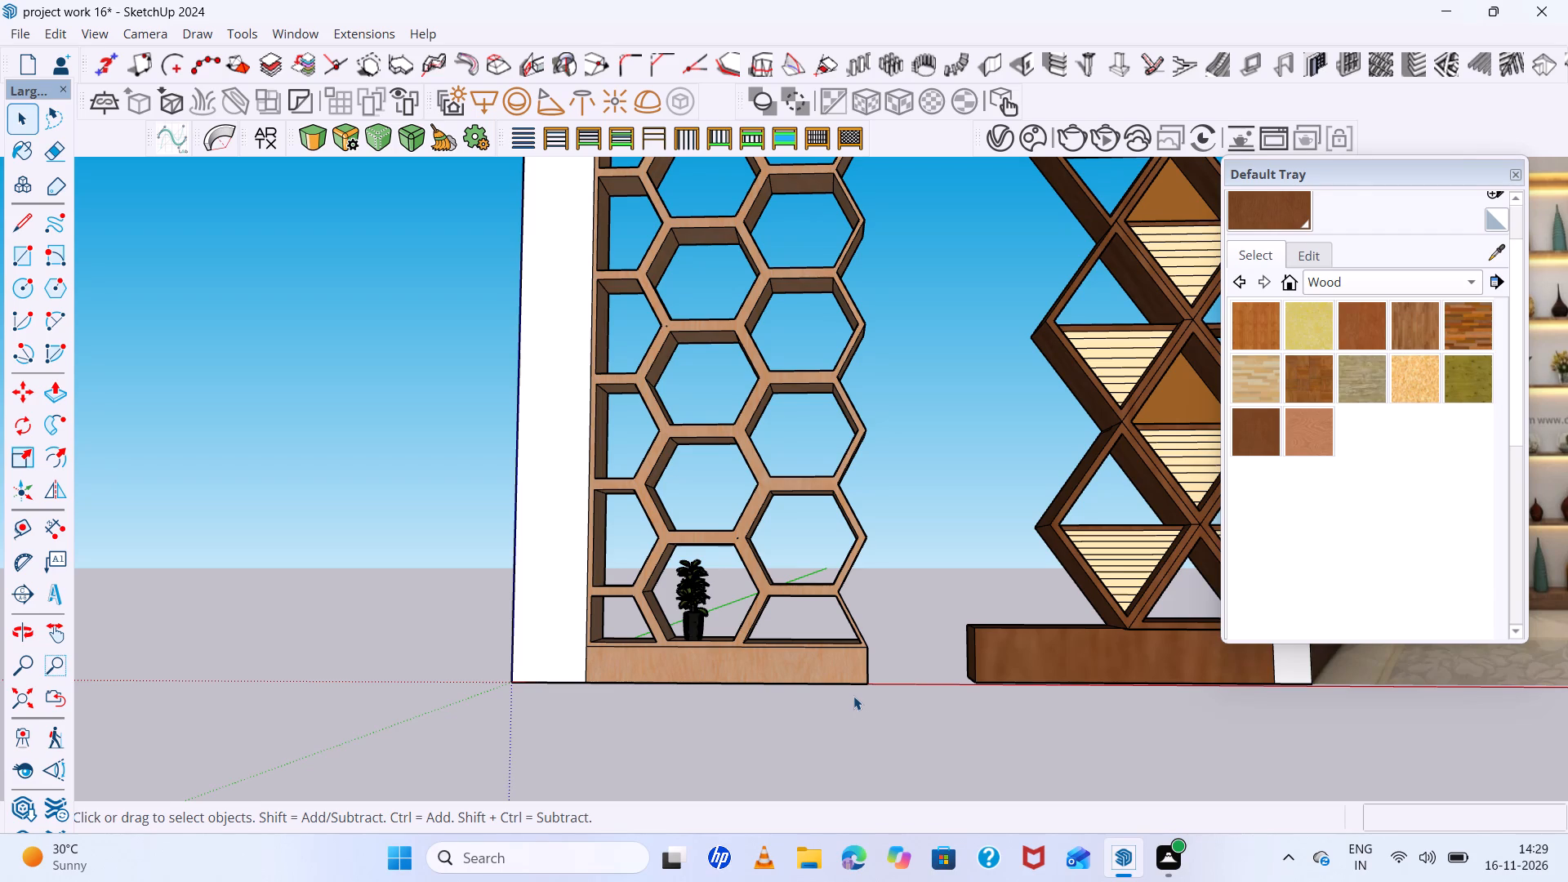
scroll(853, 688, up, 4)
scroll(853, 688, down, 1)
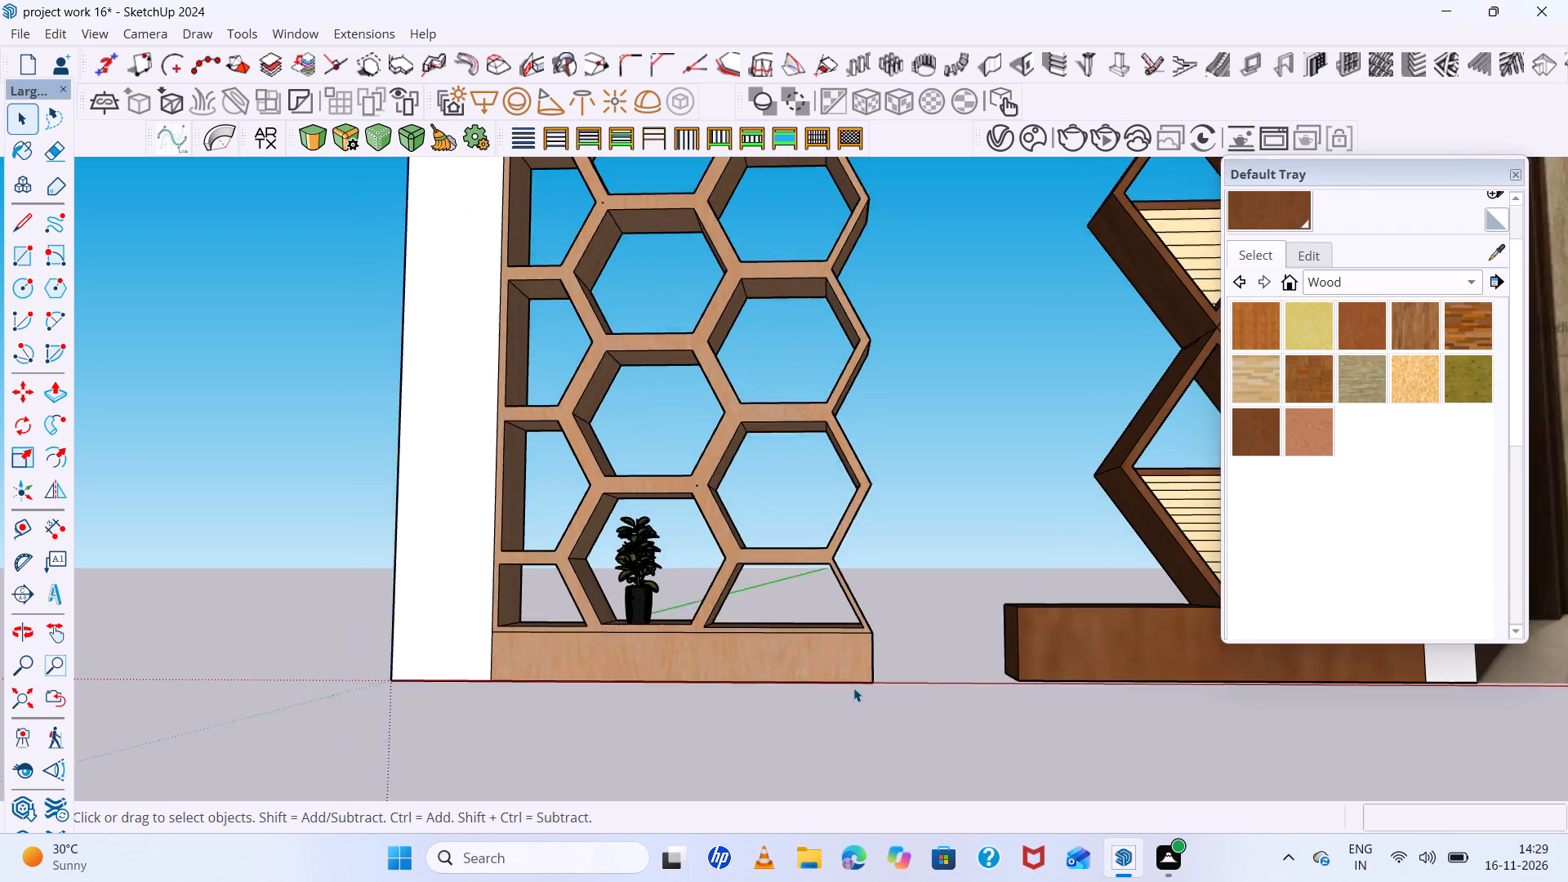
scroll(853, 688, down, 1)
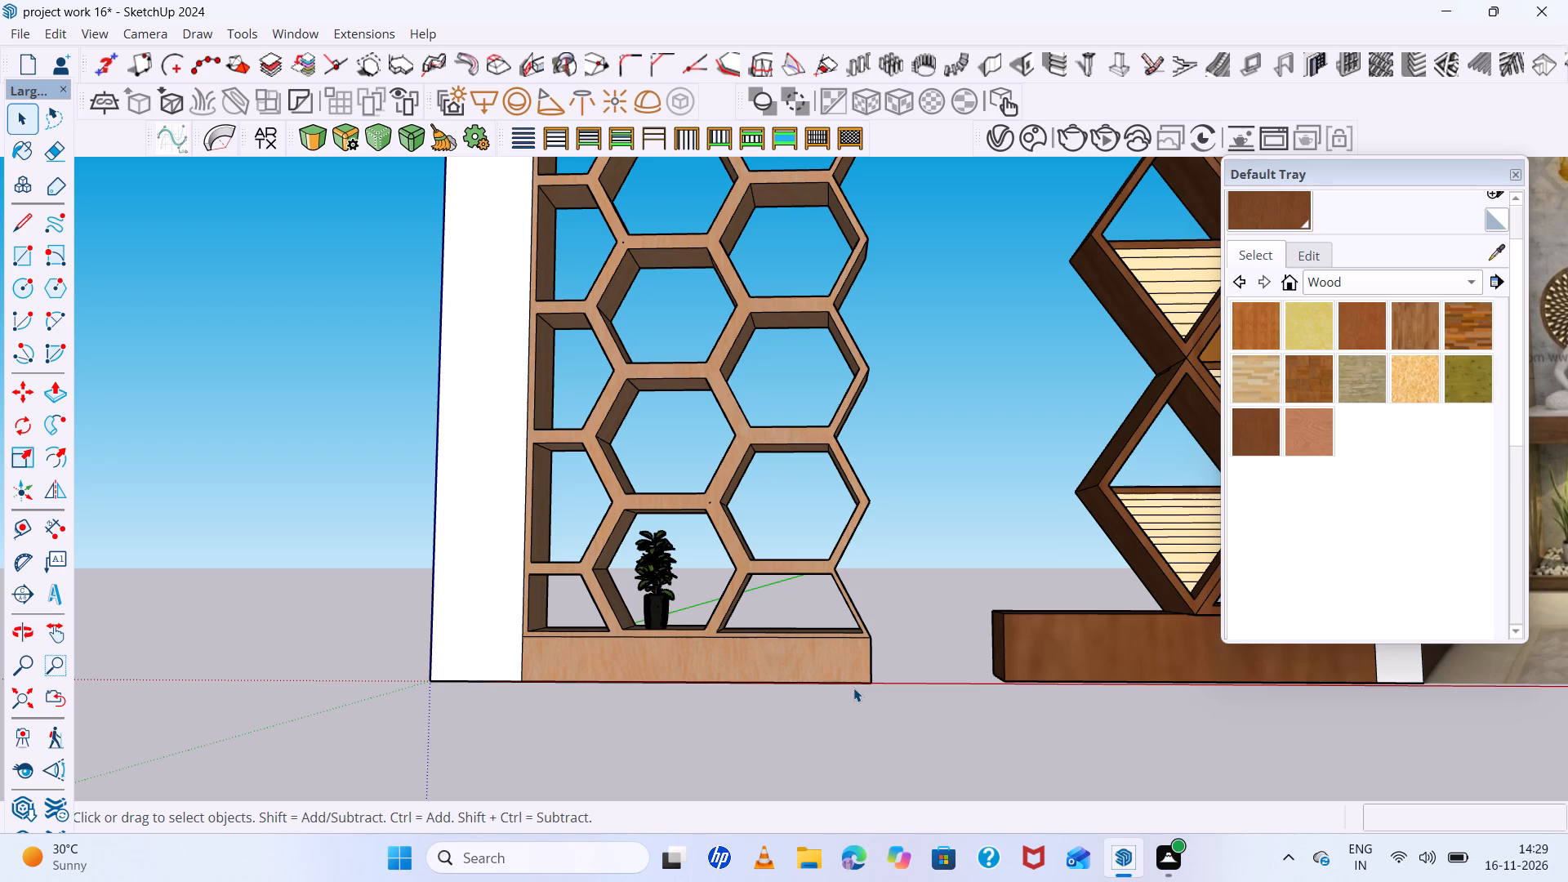
Search 3D Warehouse for books.
scroll(853, 688, up, 2)
scroll(853, 688, down, 2)
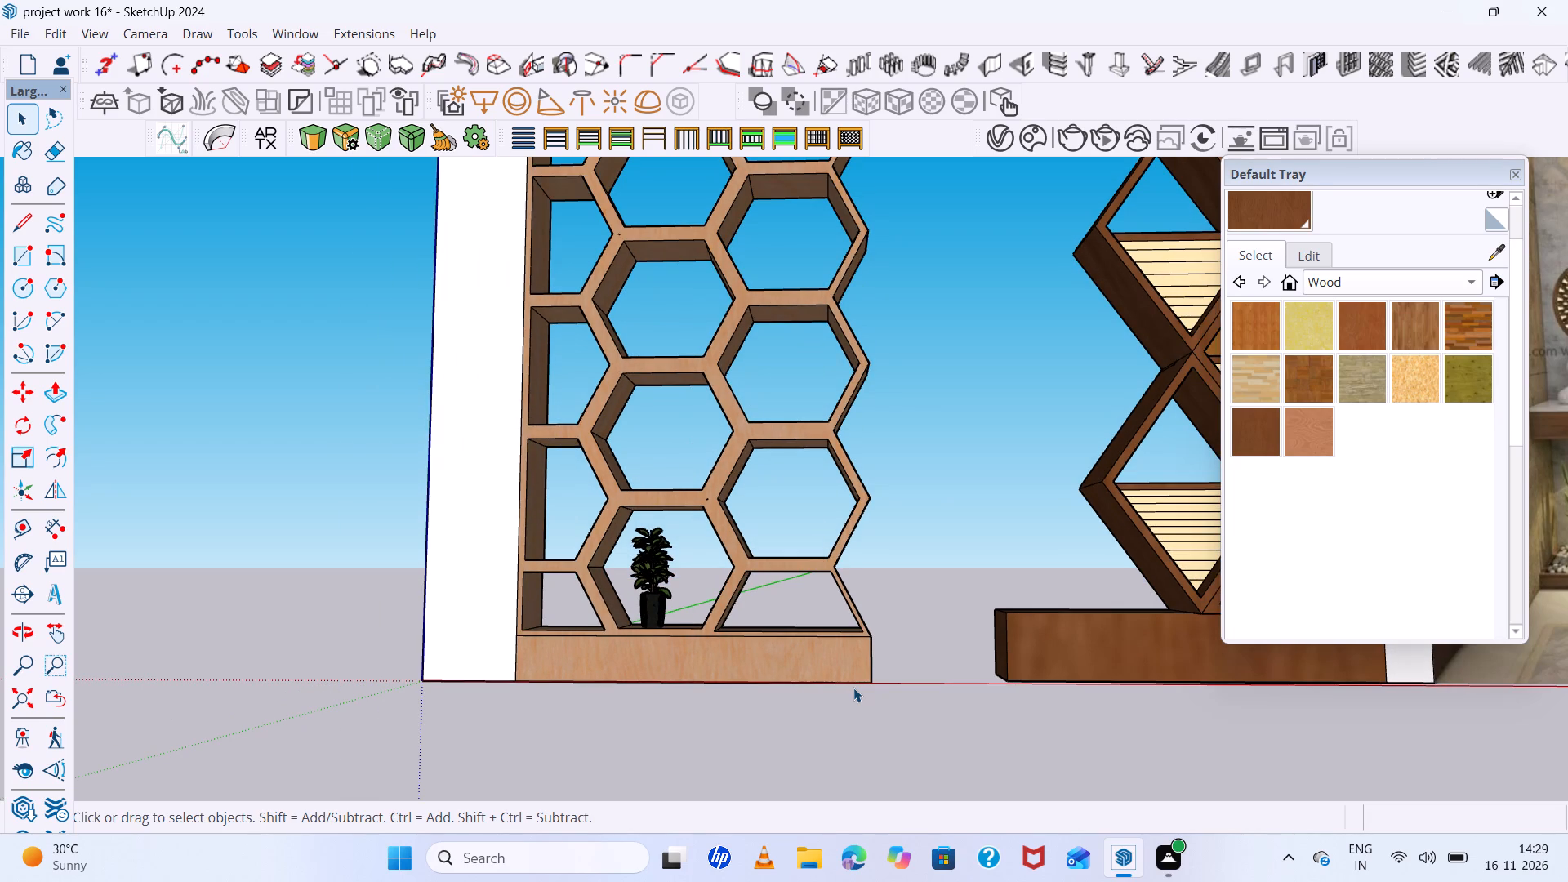
scroll(853, 688, down, 5)
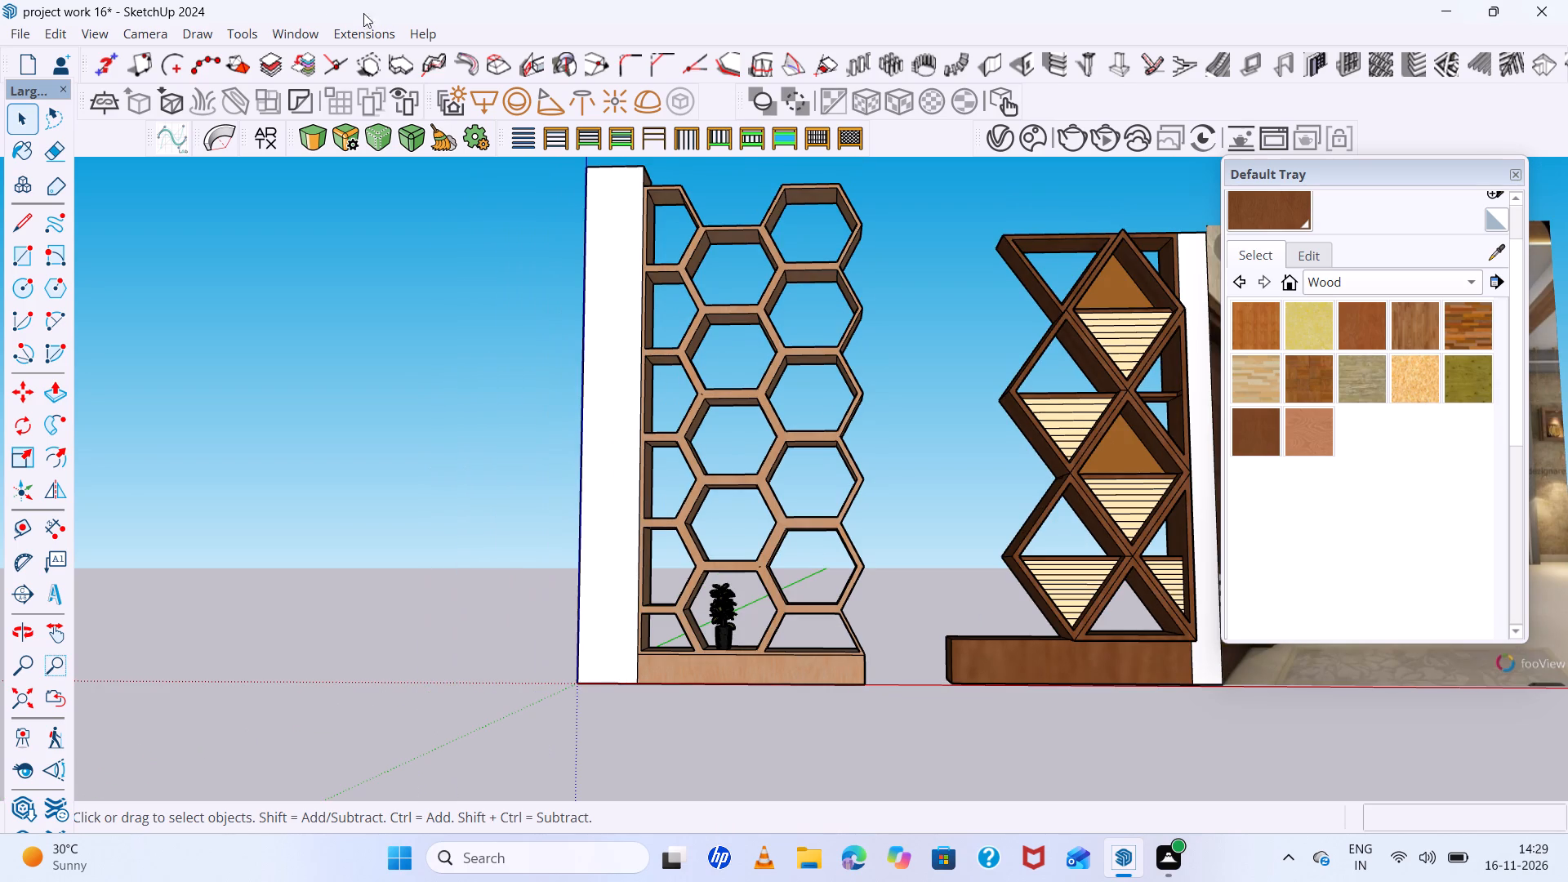
click(313, 28)
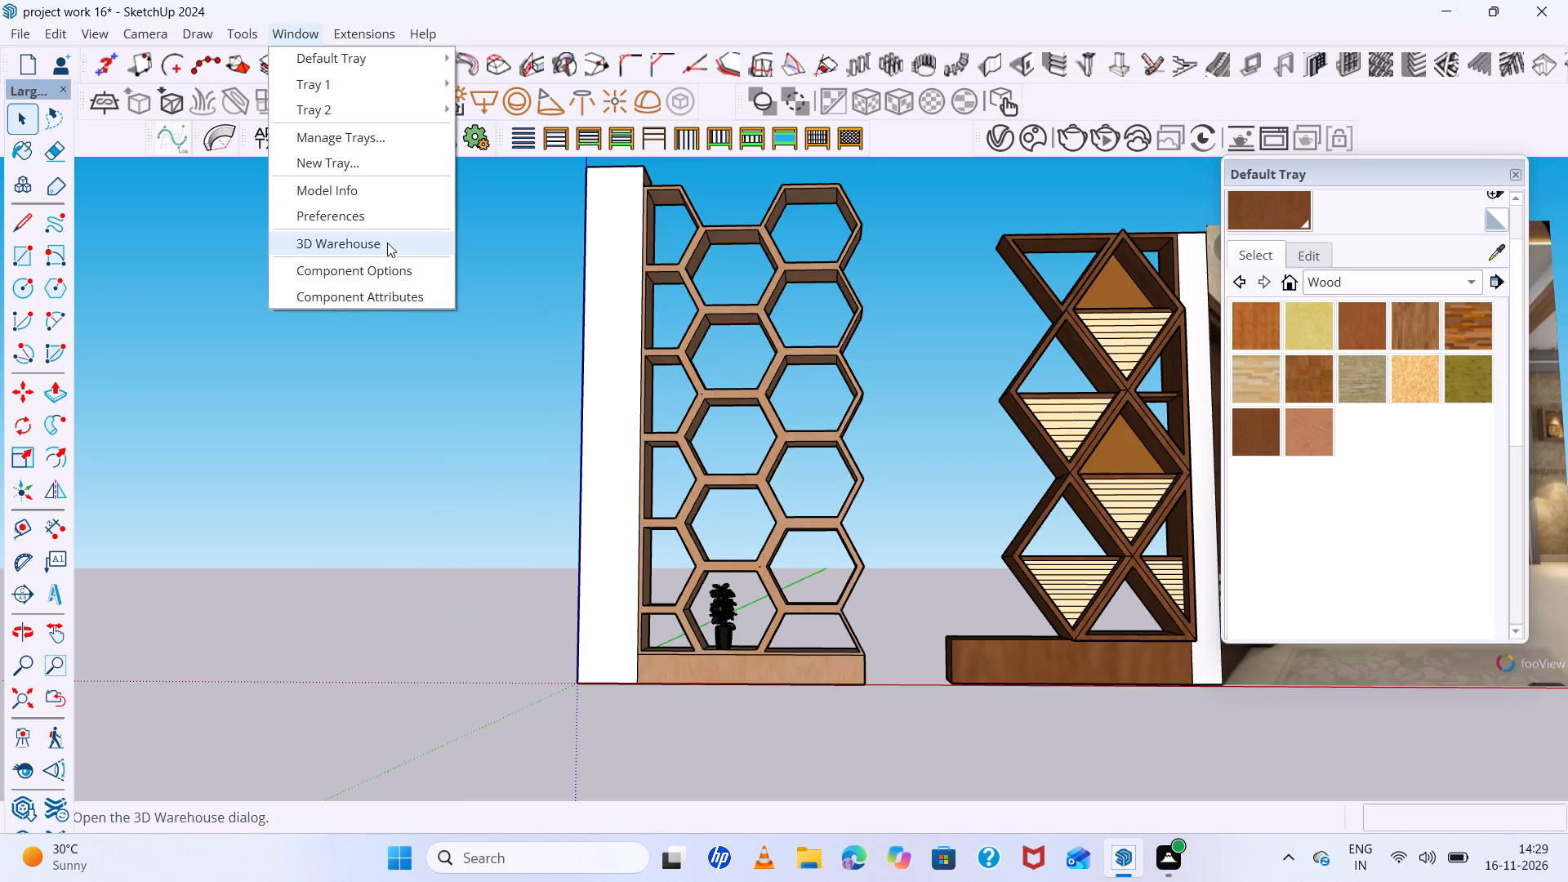
click(387, 243)
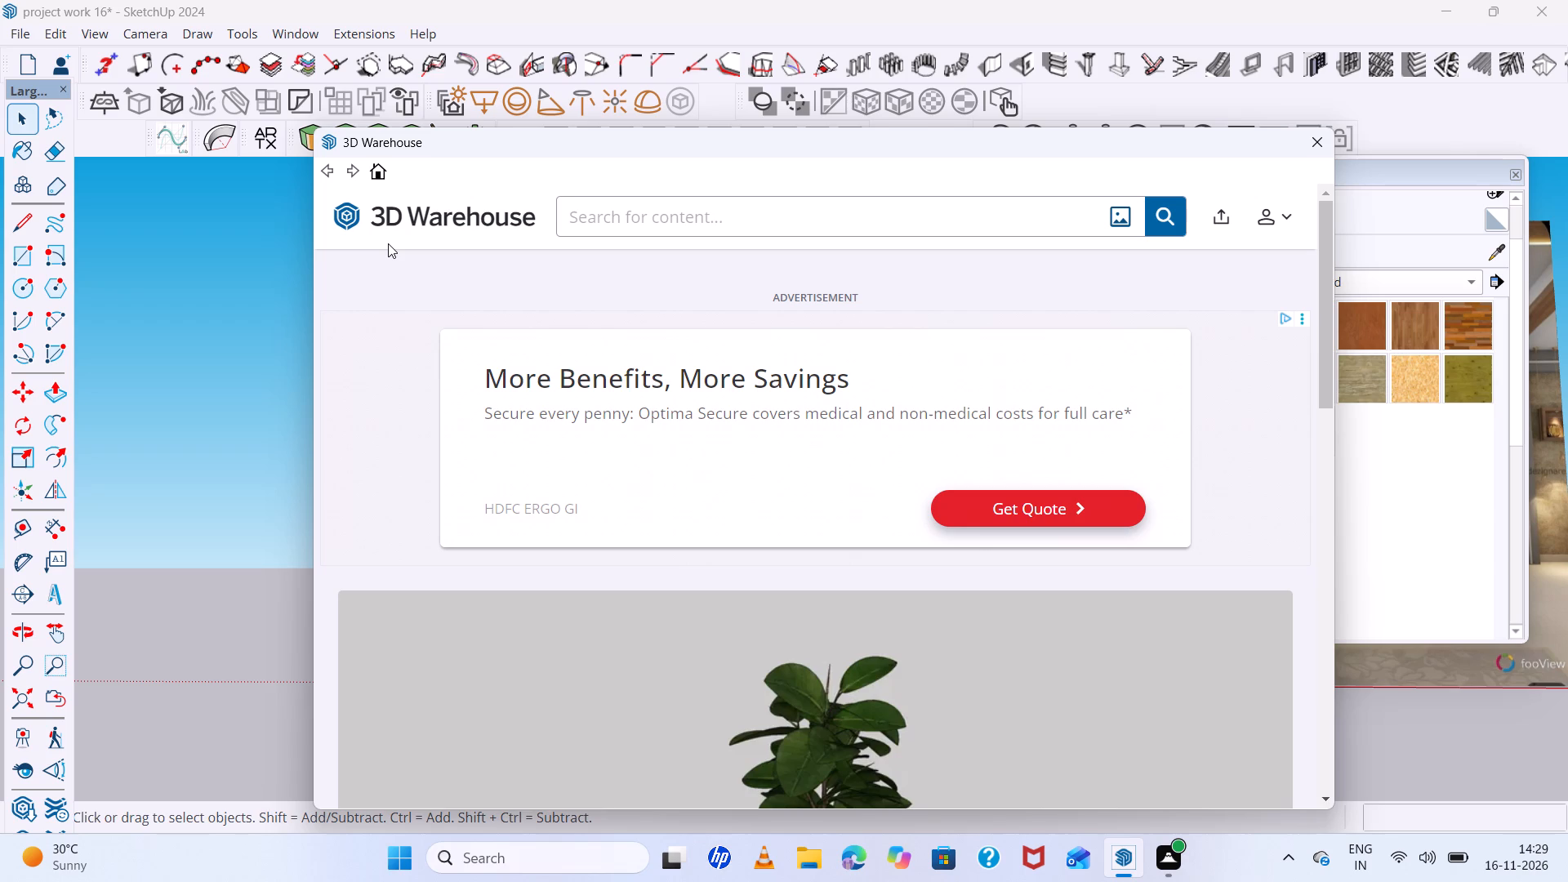
click(605, 221)
text(books)
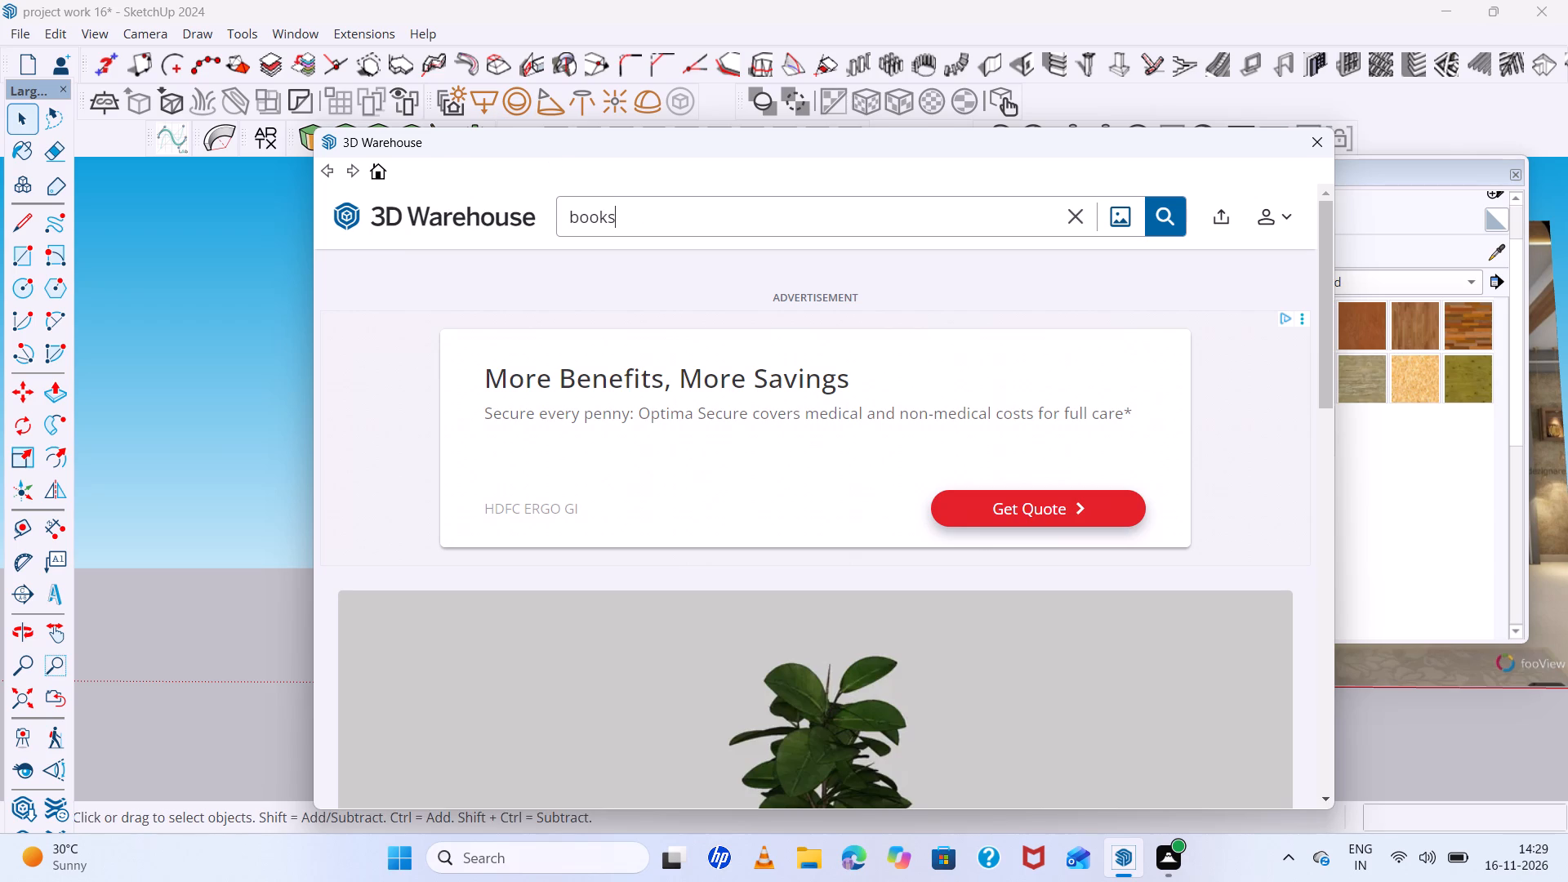
key(Return)
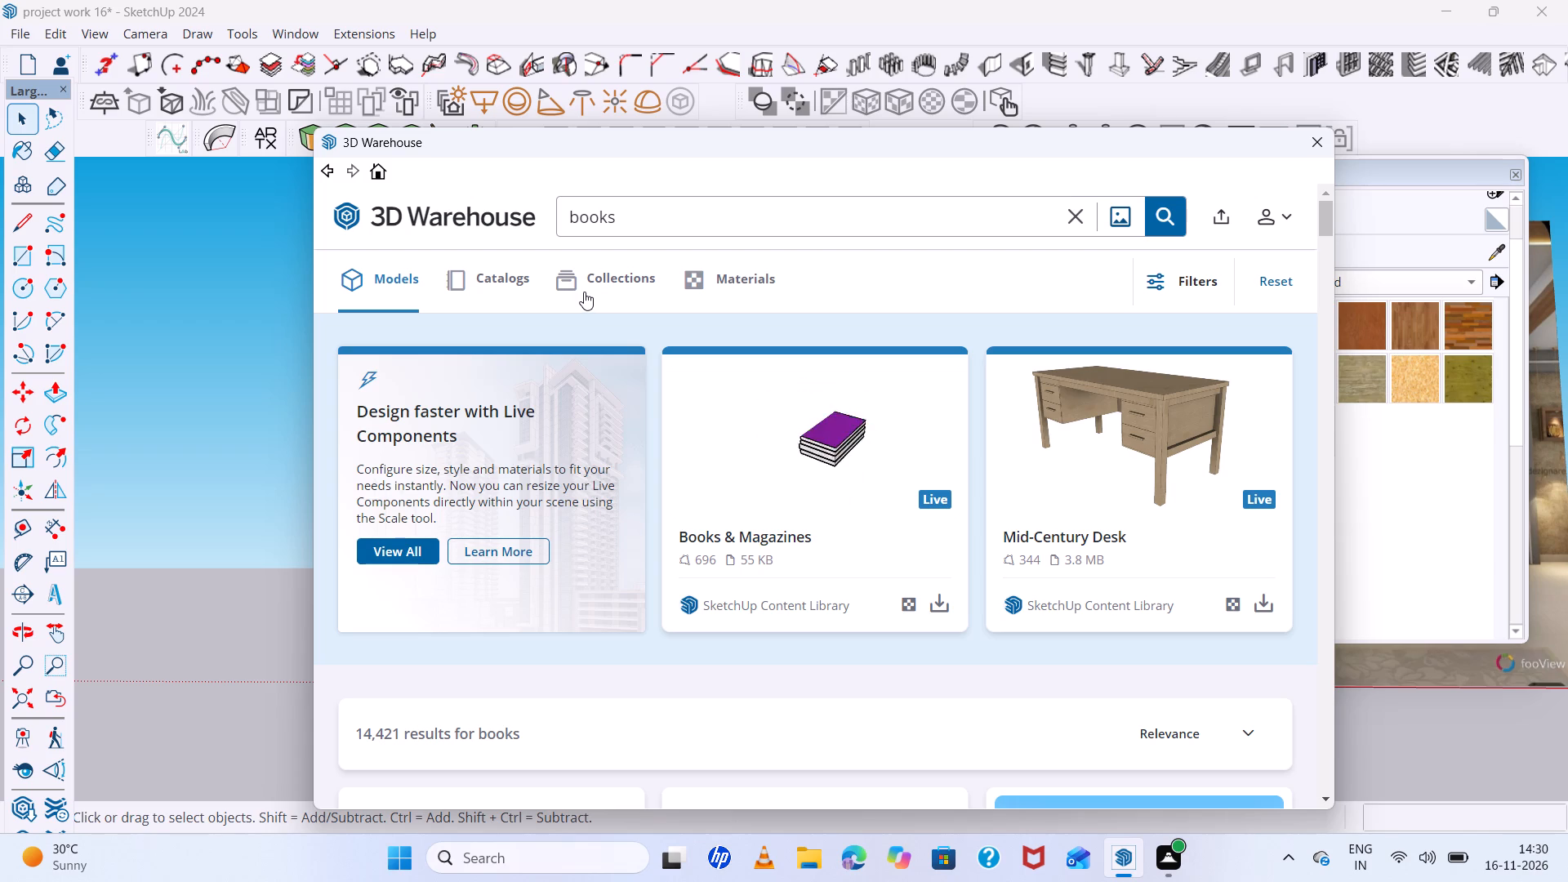
Choose the books model by 3DBN Studio, with leaning black and white spines, and download it directly into the model.
scroll(584, 292, down, 3)
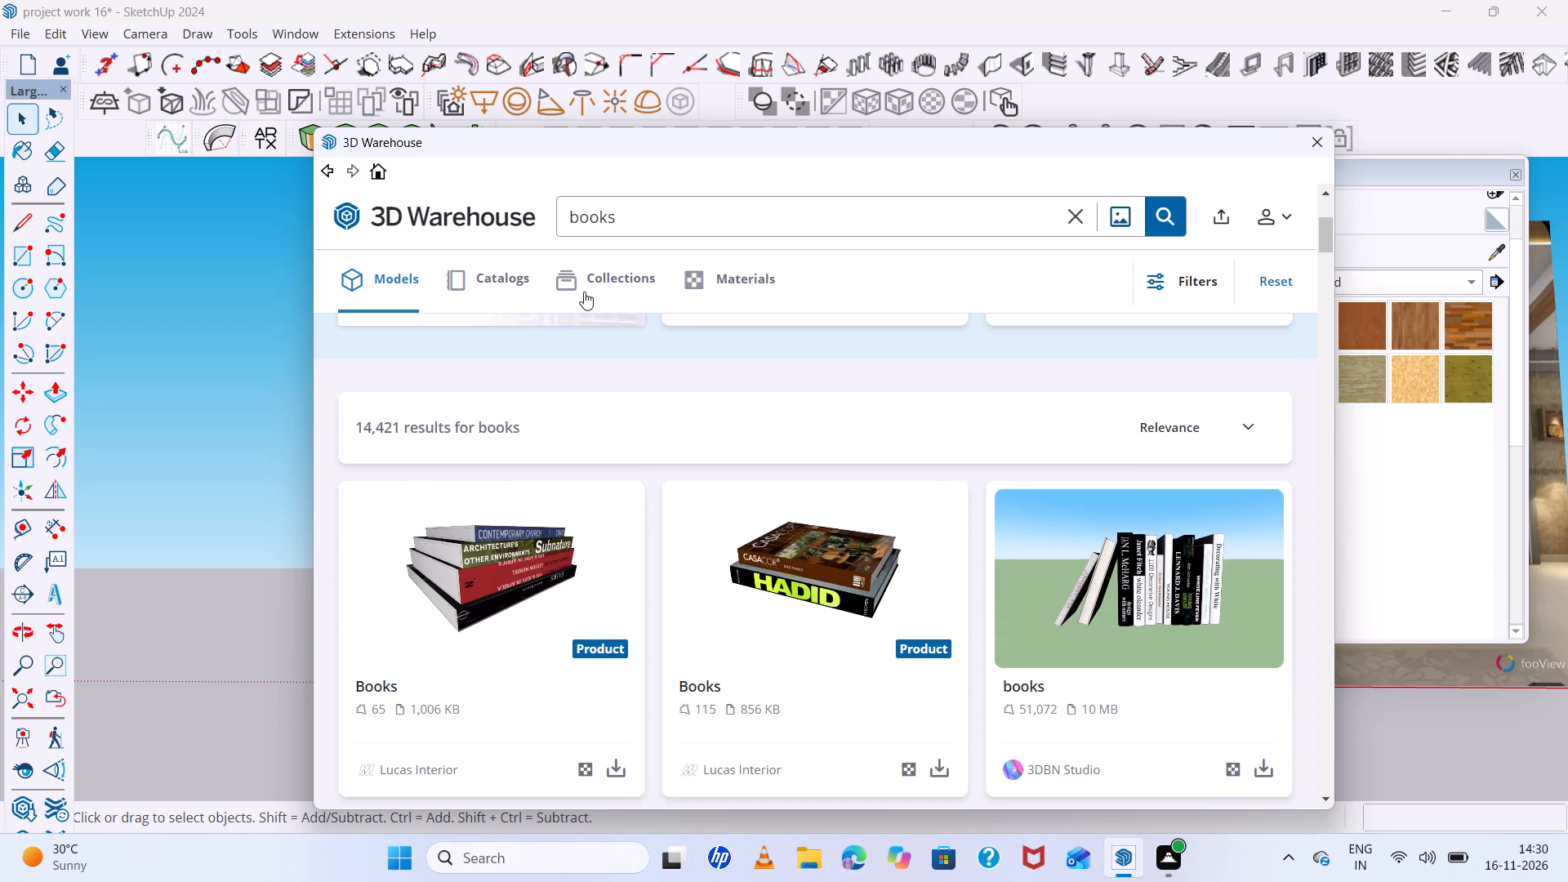
scroll(584, 292, down, 4)
scroll(584, 292, up, 2)
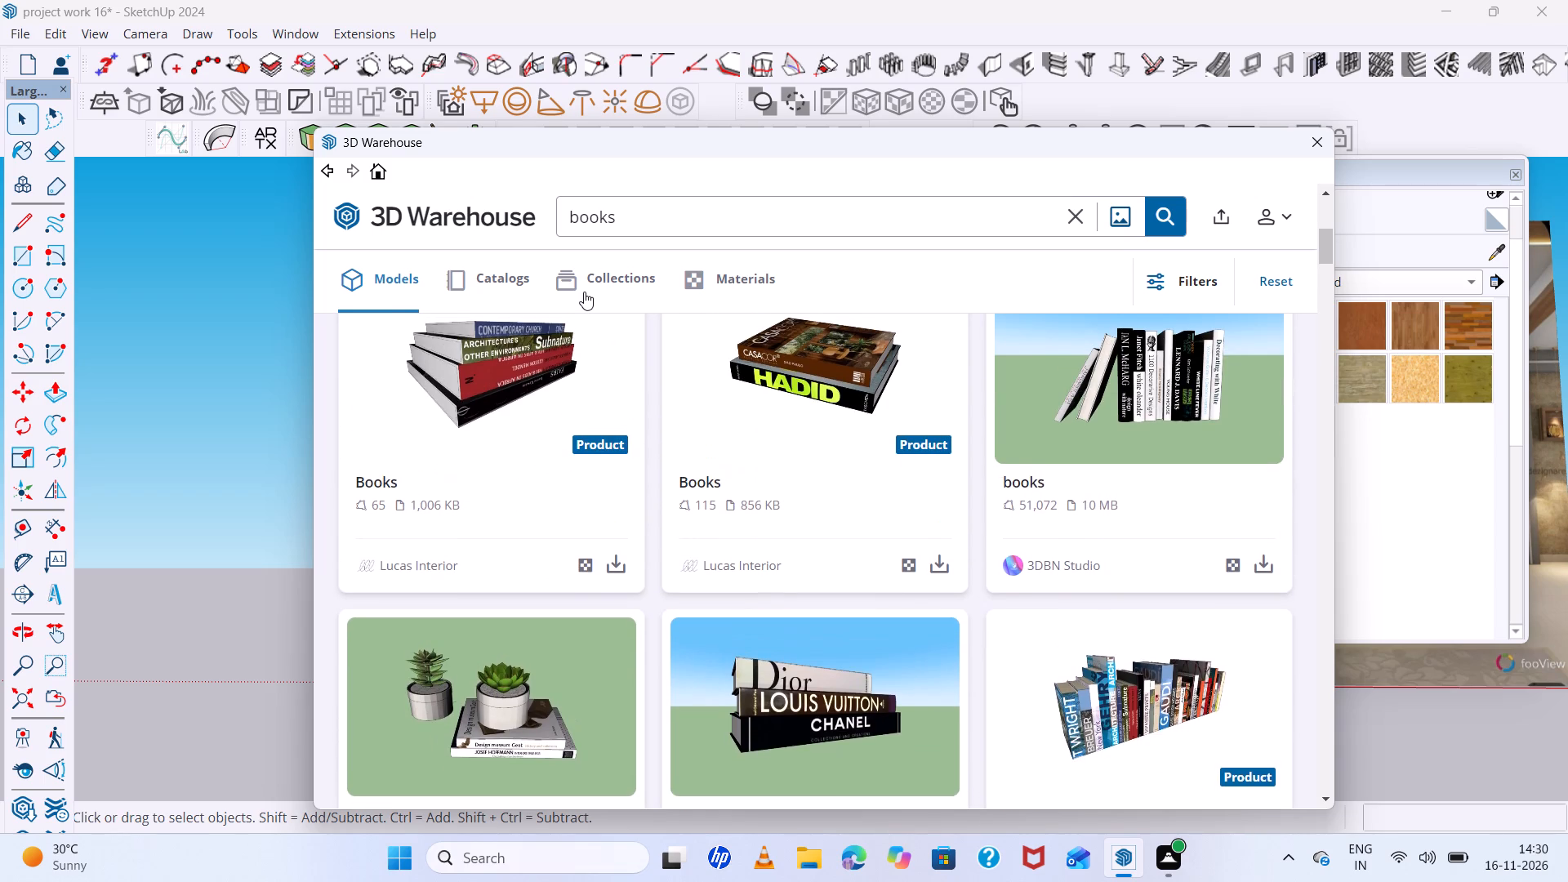
scroll(584, 292, up, 2)
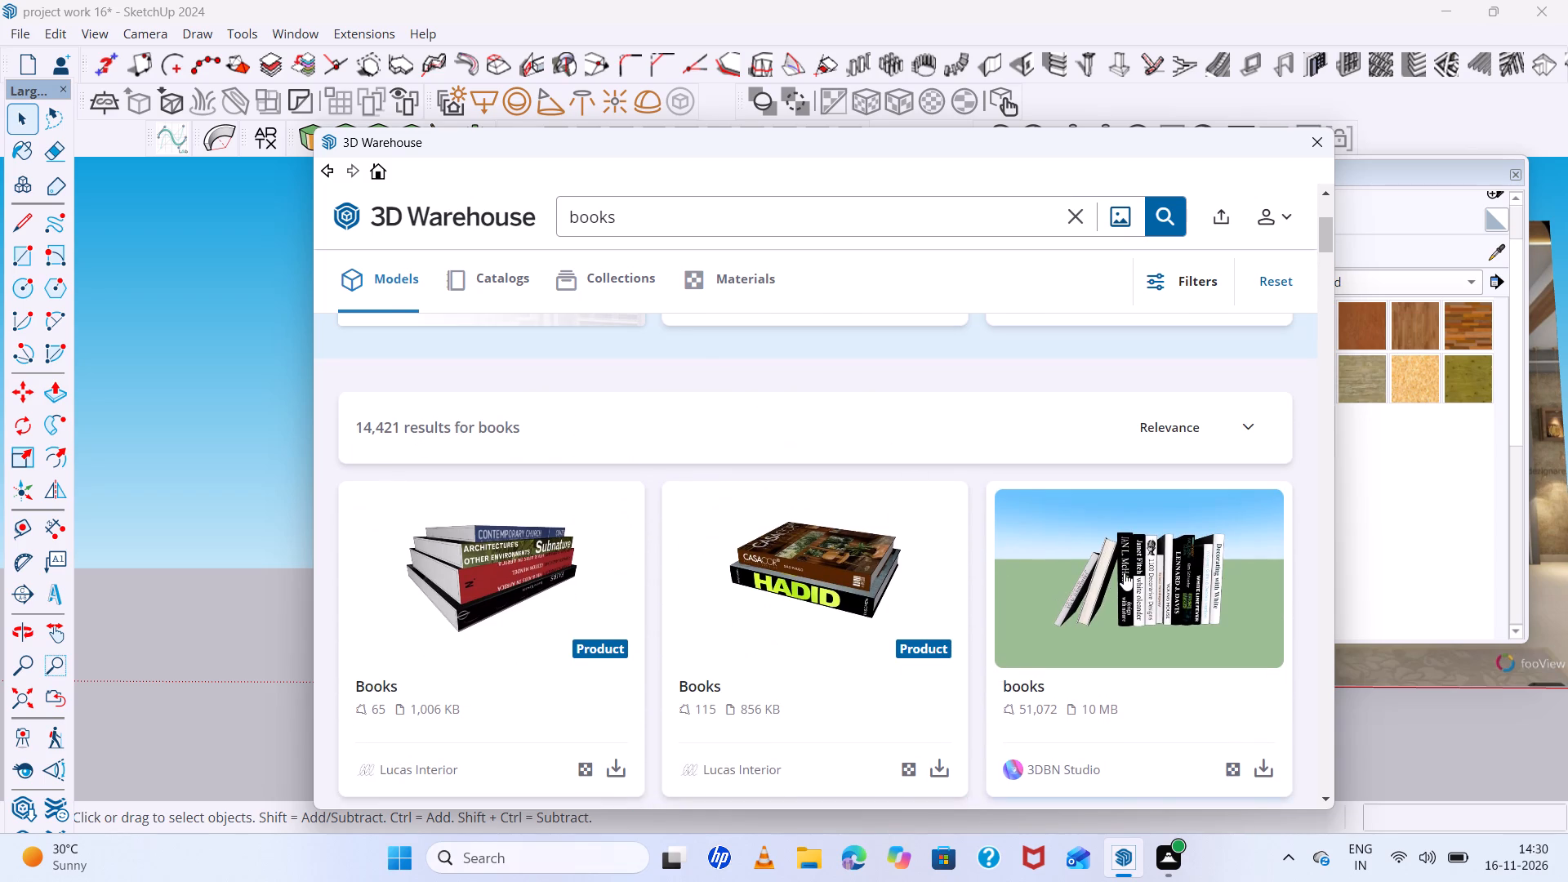
click(1124, 572)
scroll(878, 505, down, 8)
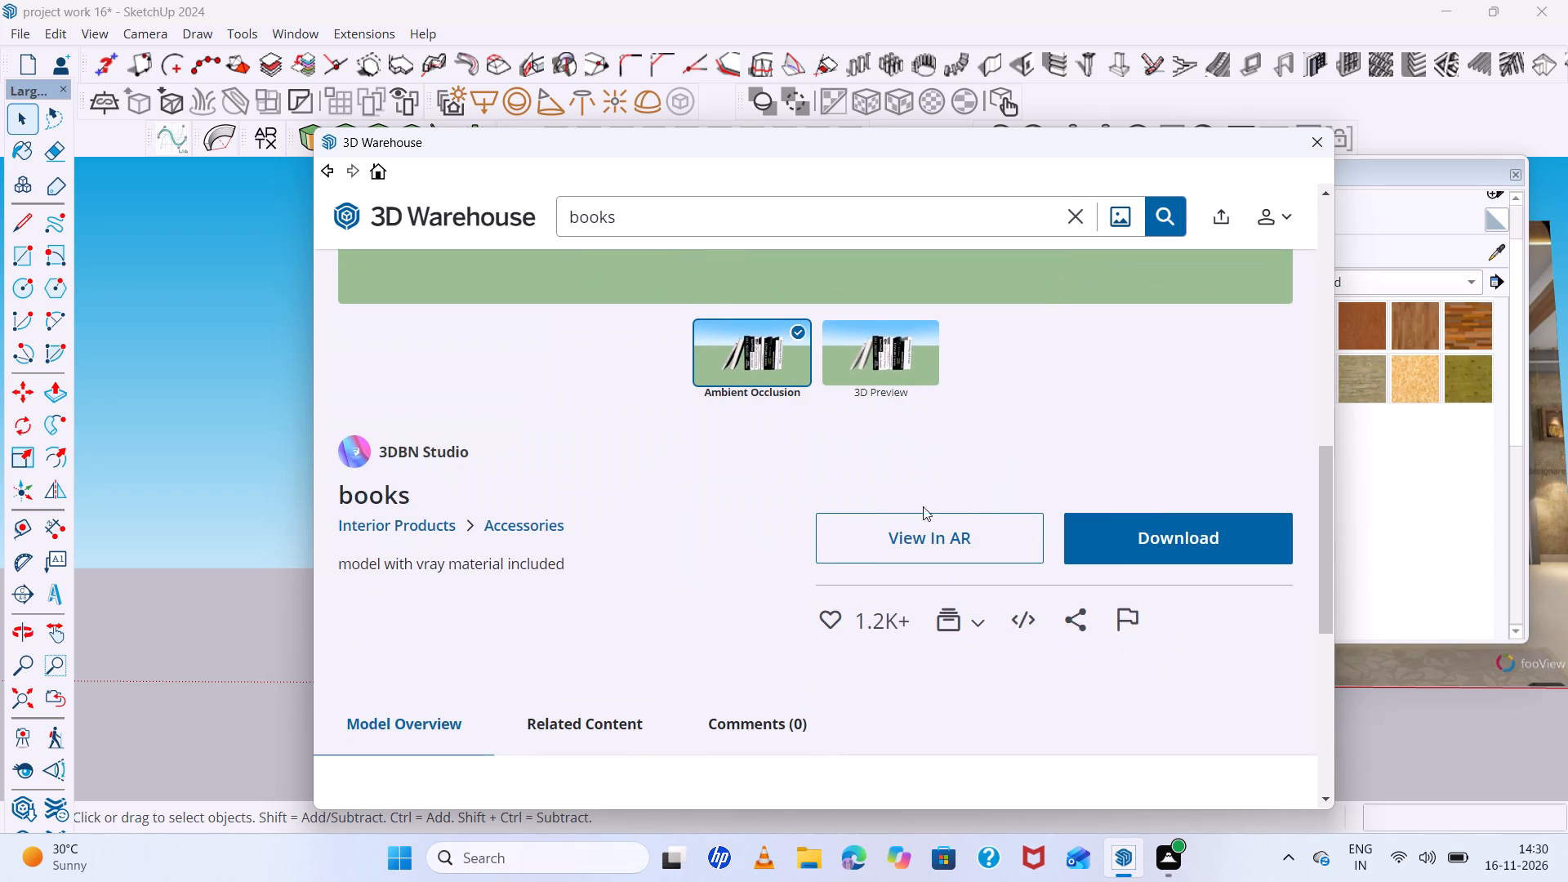
click(1120, 543)
click(772, 489)
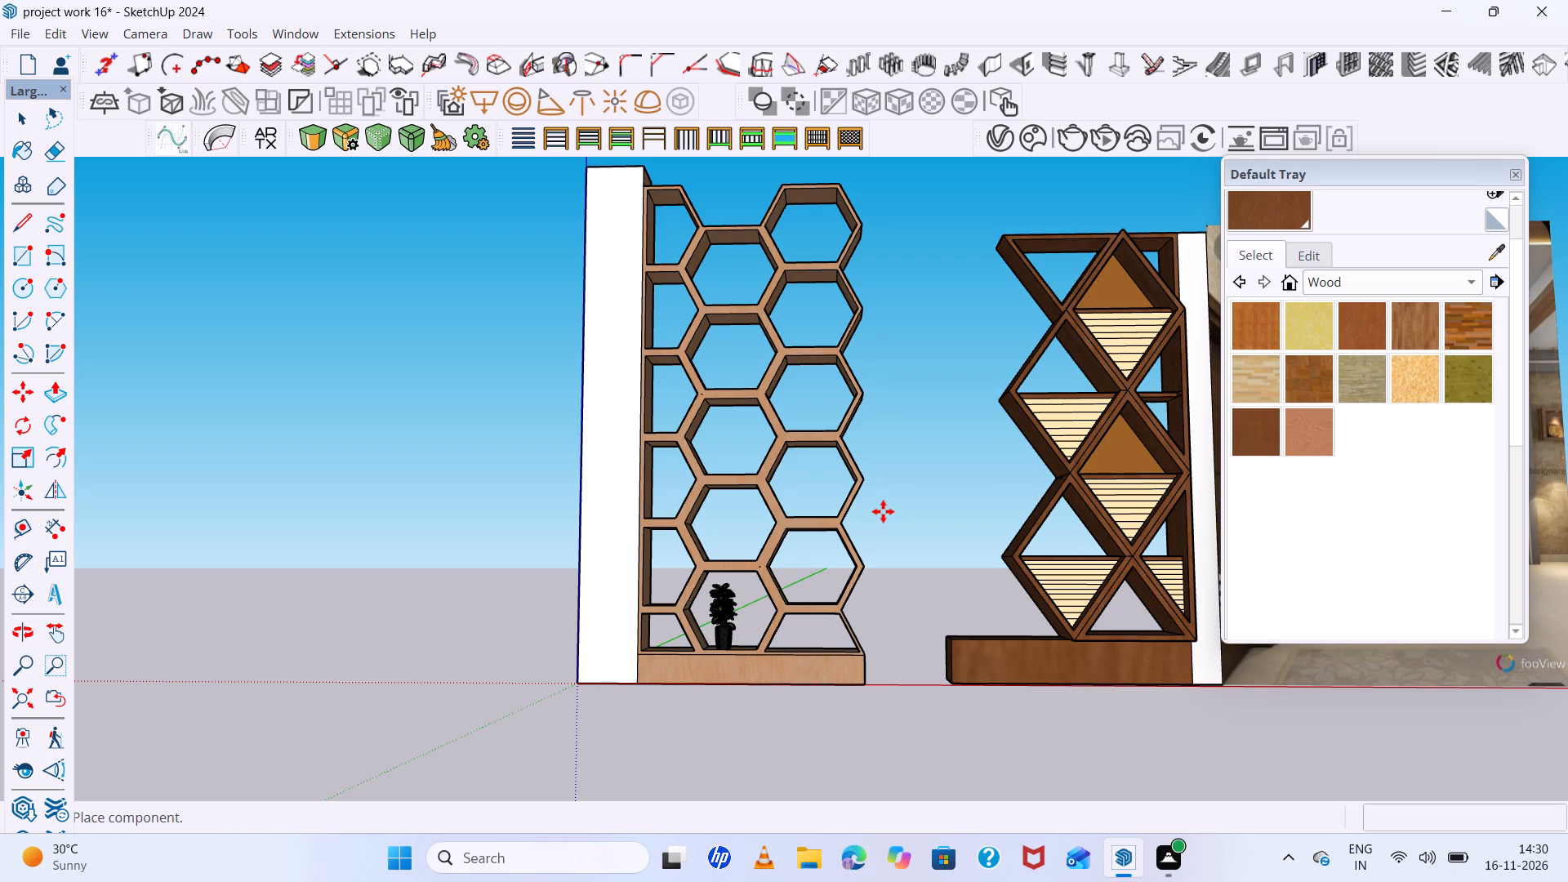
Place the downloaded books beside the white third partition, on its open side away from the reference photo.
scroll(415, 657, down, 9)
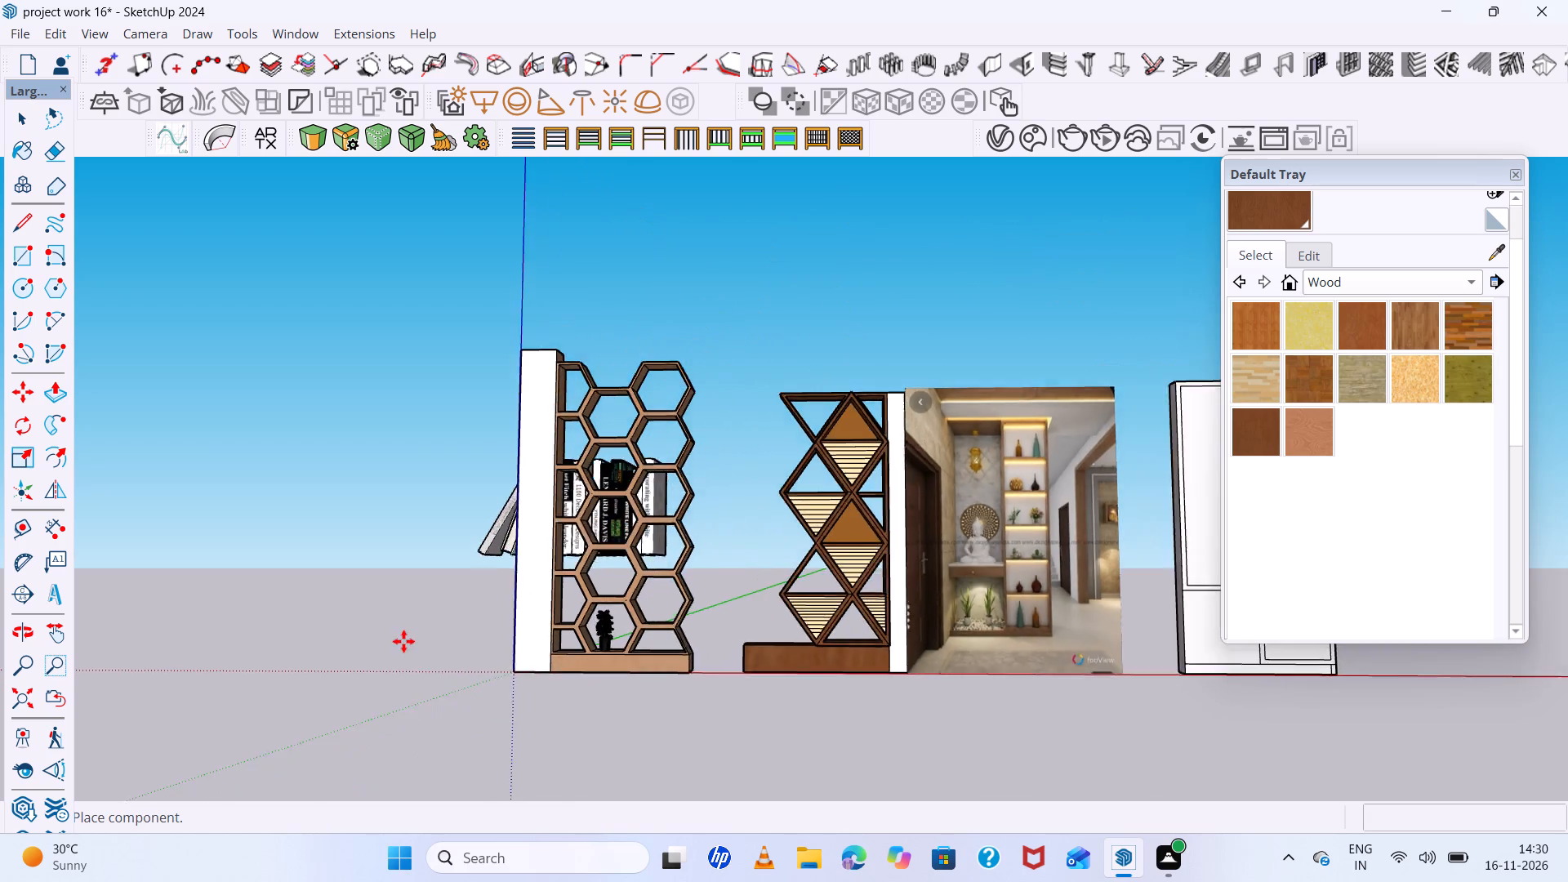
scroll(403, 641, down, 2)
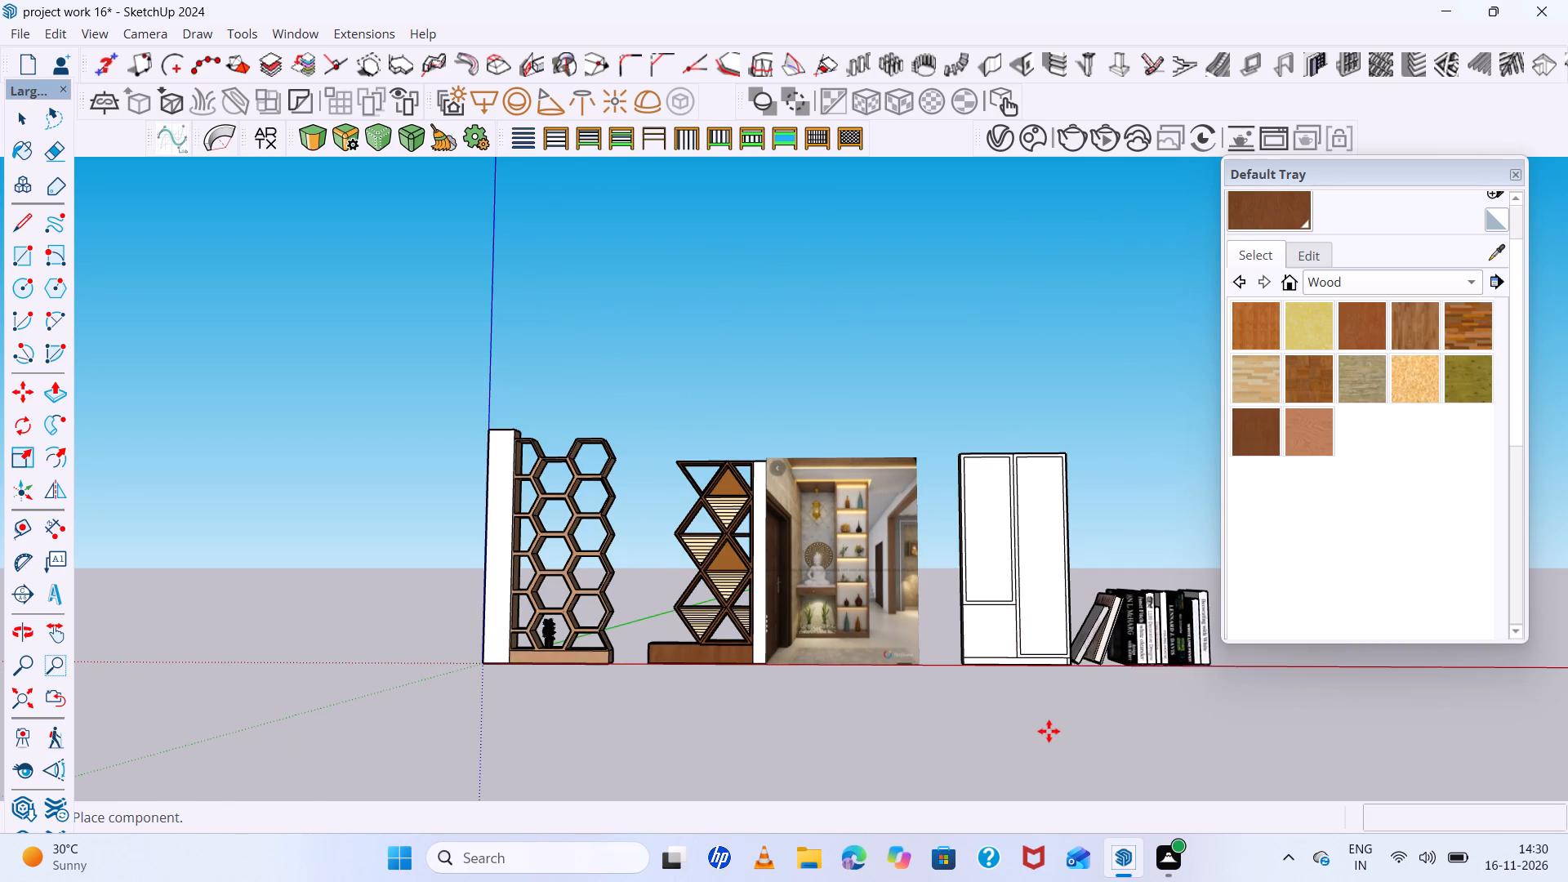
click(1049, 731)
Move the books about 2" from their front bottom corner towards the red axis.
scroll(655, 630, down, 11)
middle_drag(791, 635, 791, 726)
scroll(1004, 636, up, 4)
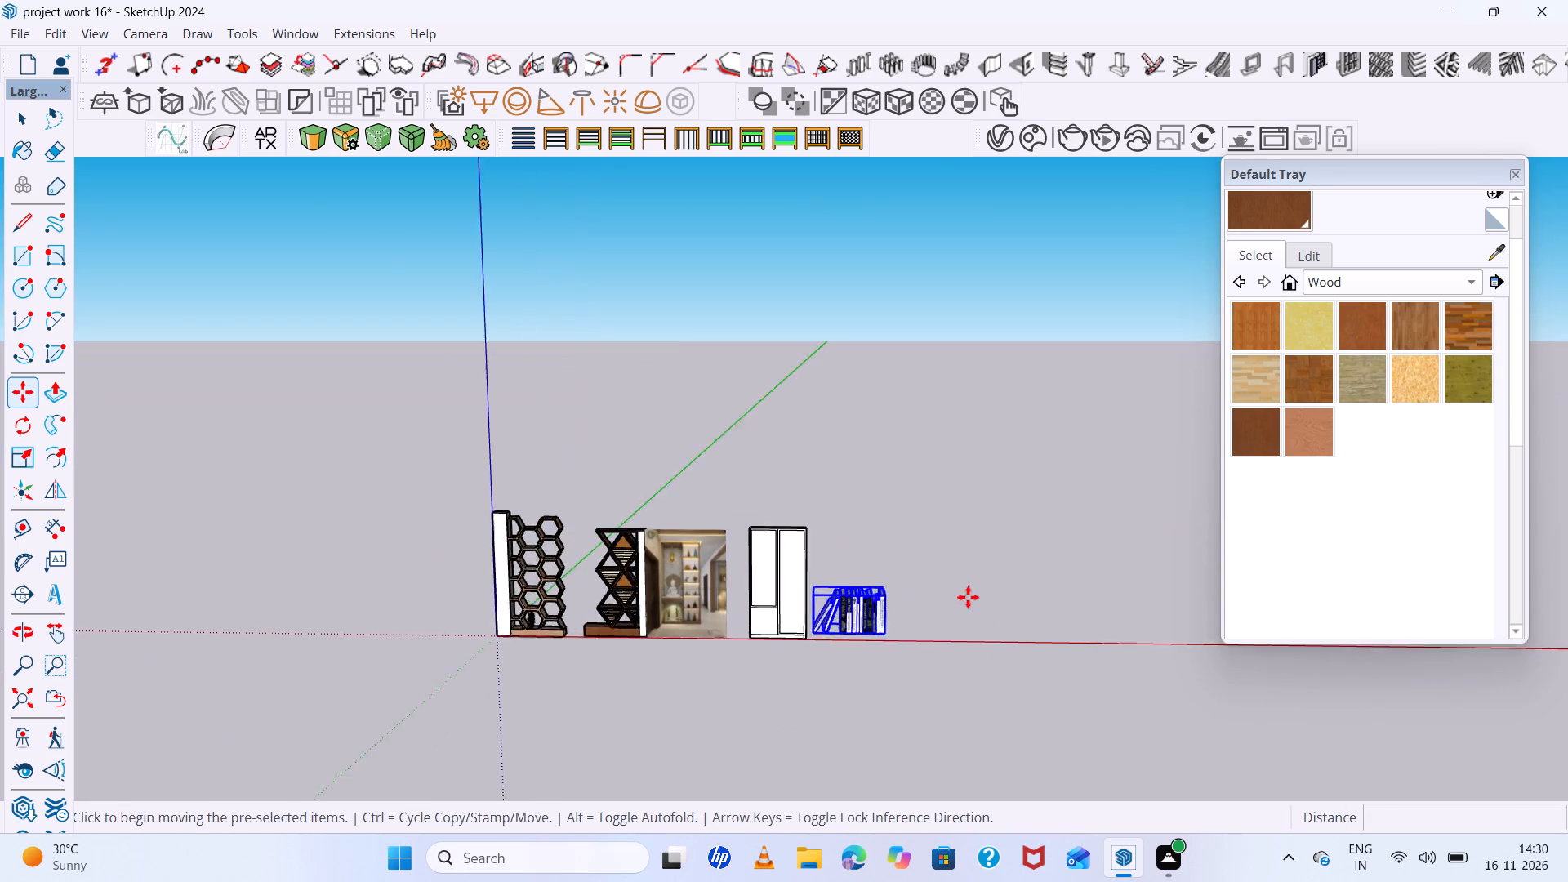
scroll(968, 597, up, 7)
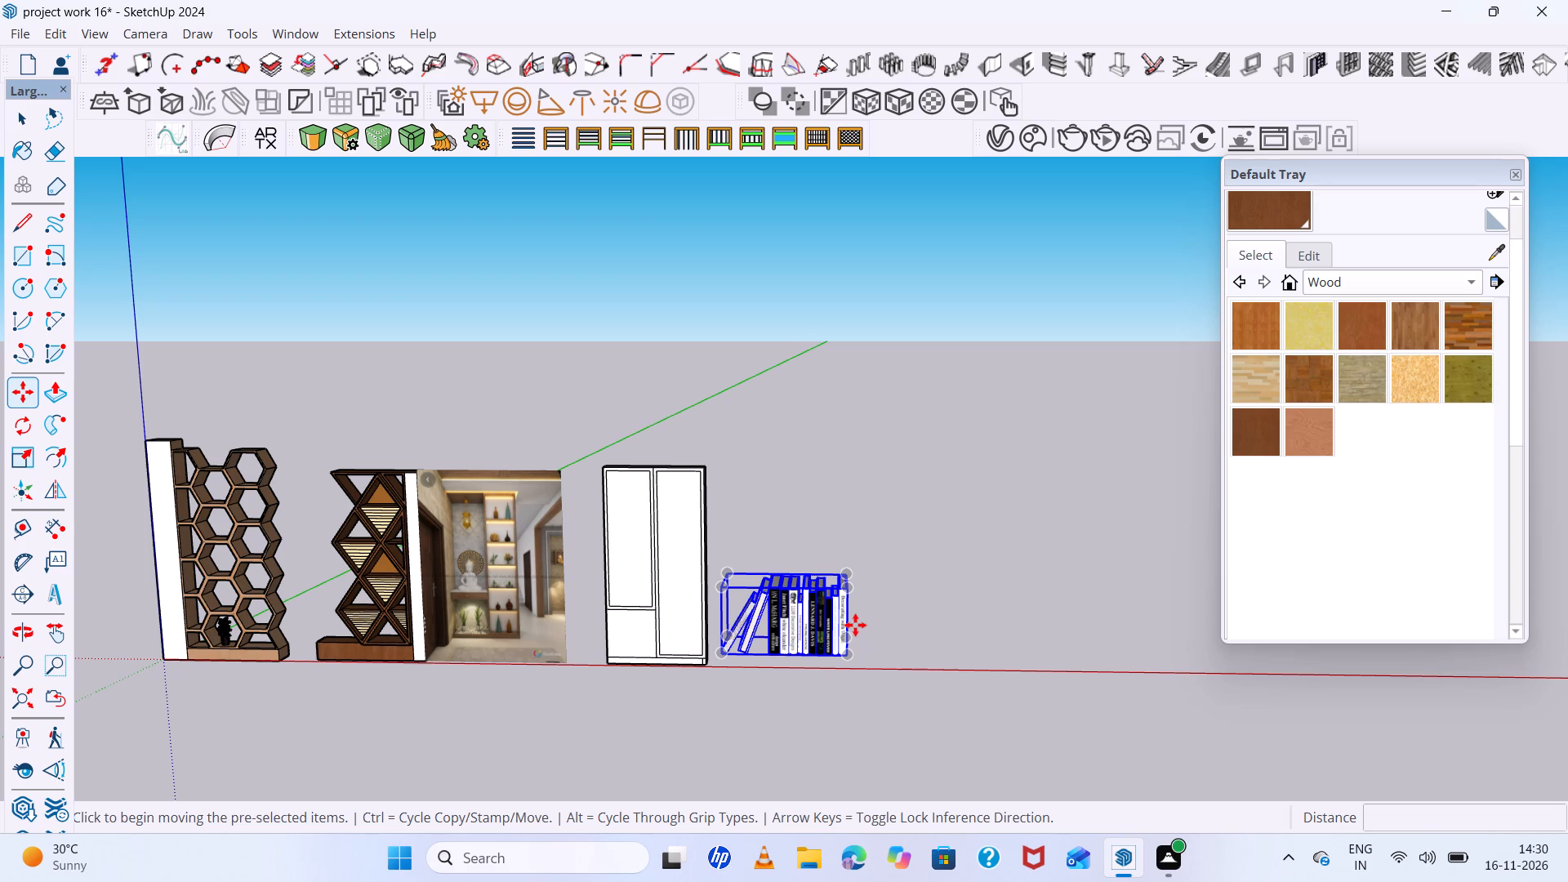
scroll(851, 635, up, 10)
middle_drag(835, 664, 835, 655)
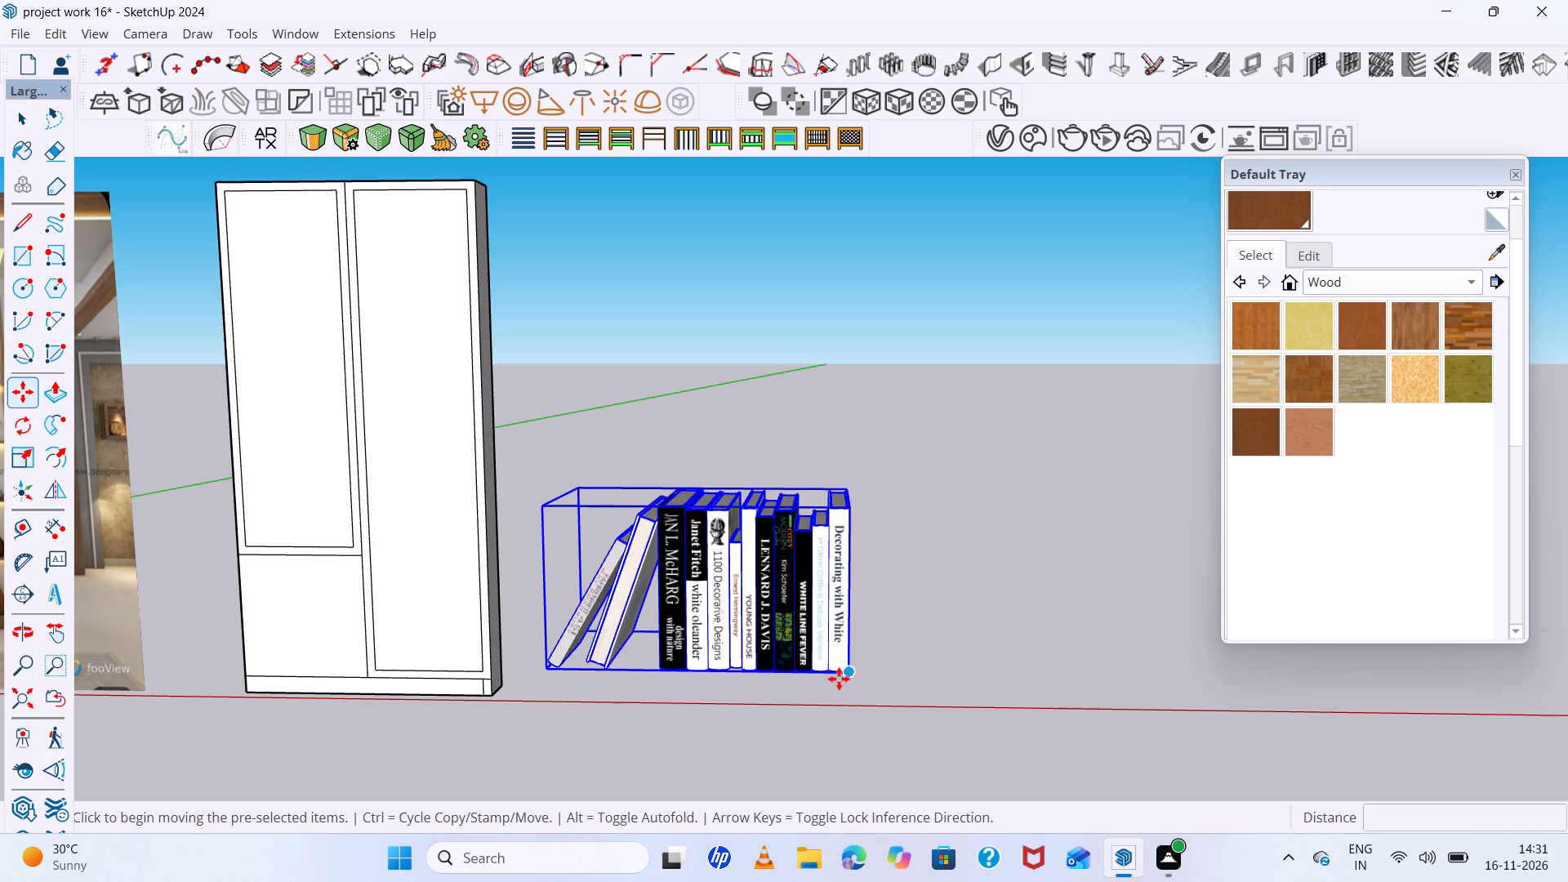
click(848, 672)
click(862, 702)
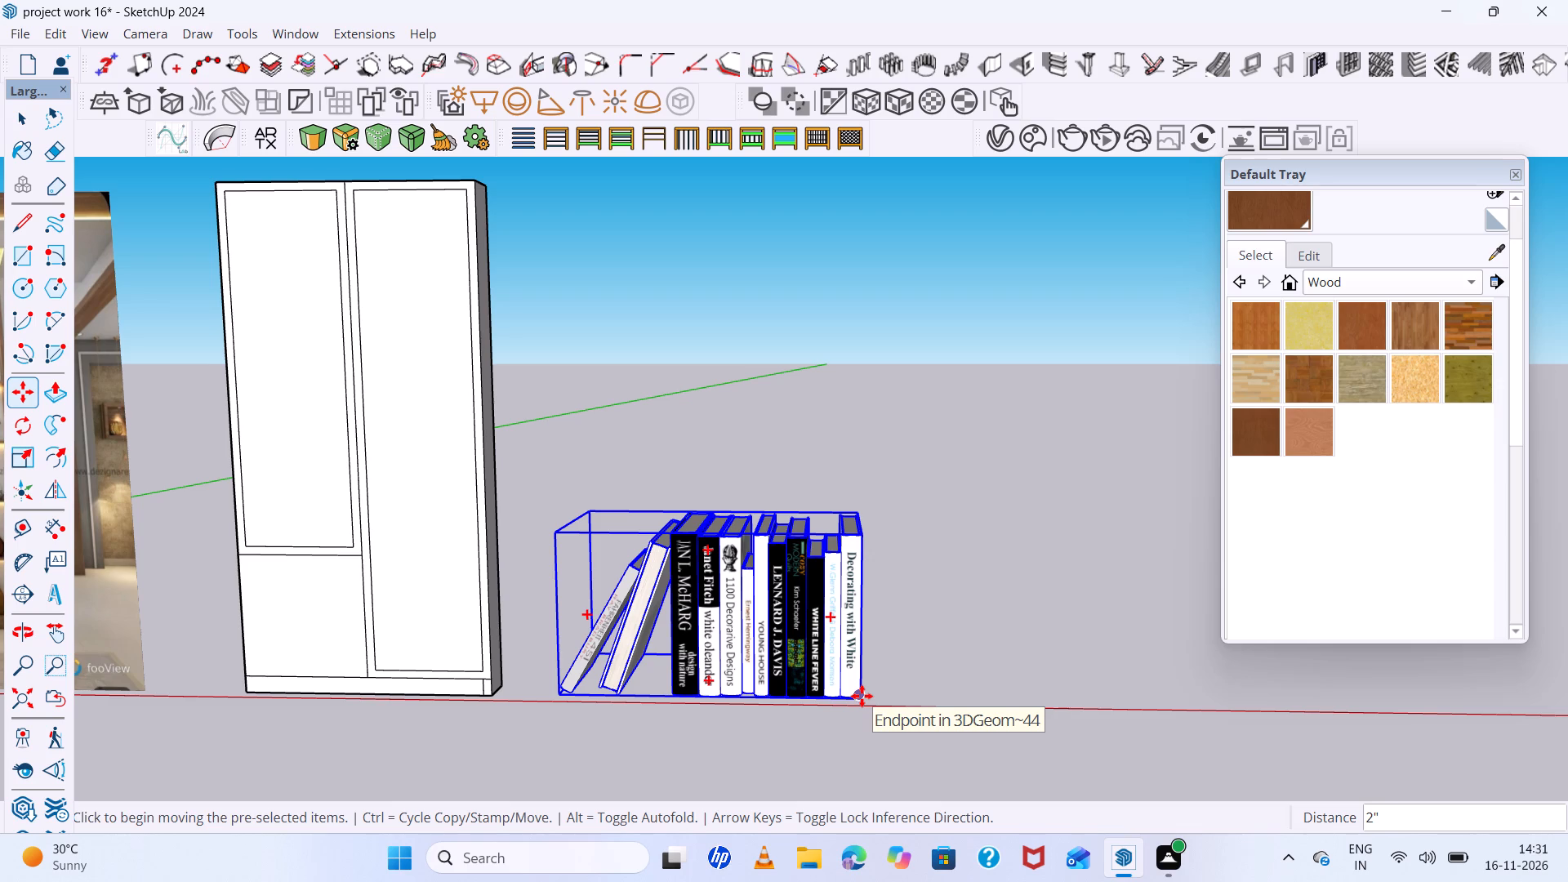
Scale the books down uniformly in two passes, by about 0.65 and about 0.43.
scroll(862, 696, down, 5)
middle_drag(859, 693, 868, 606)
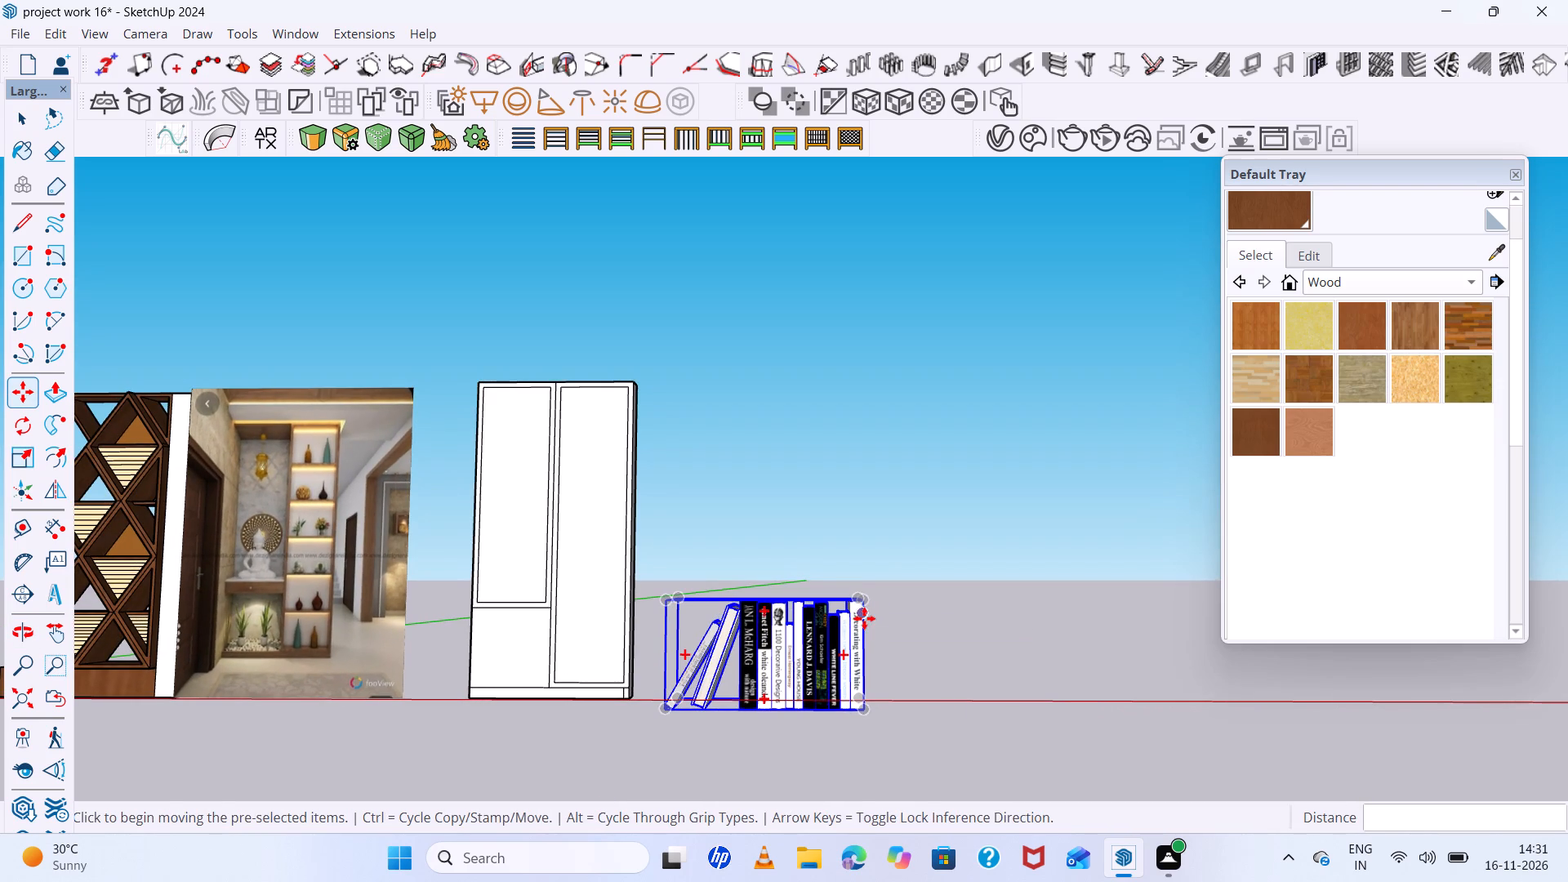
key(s)
scroll(866, 603, up, 3)
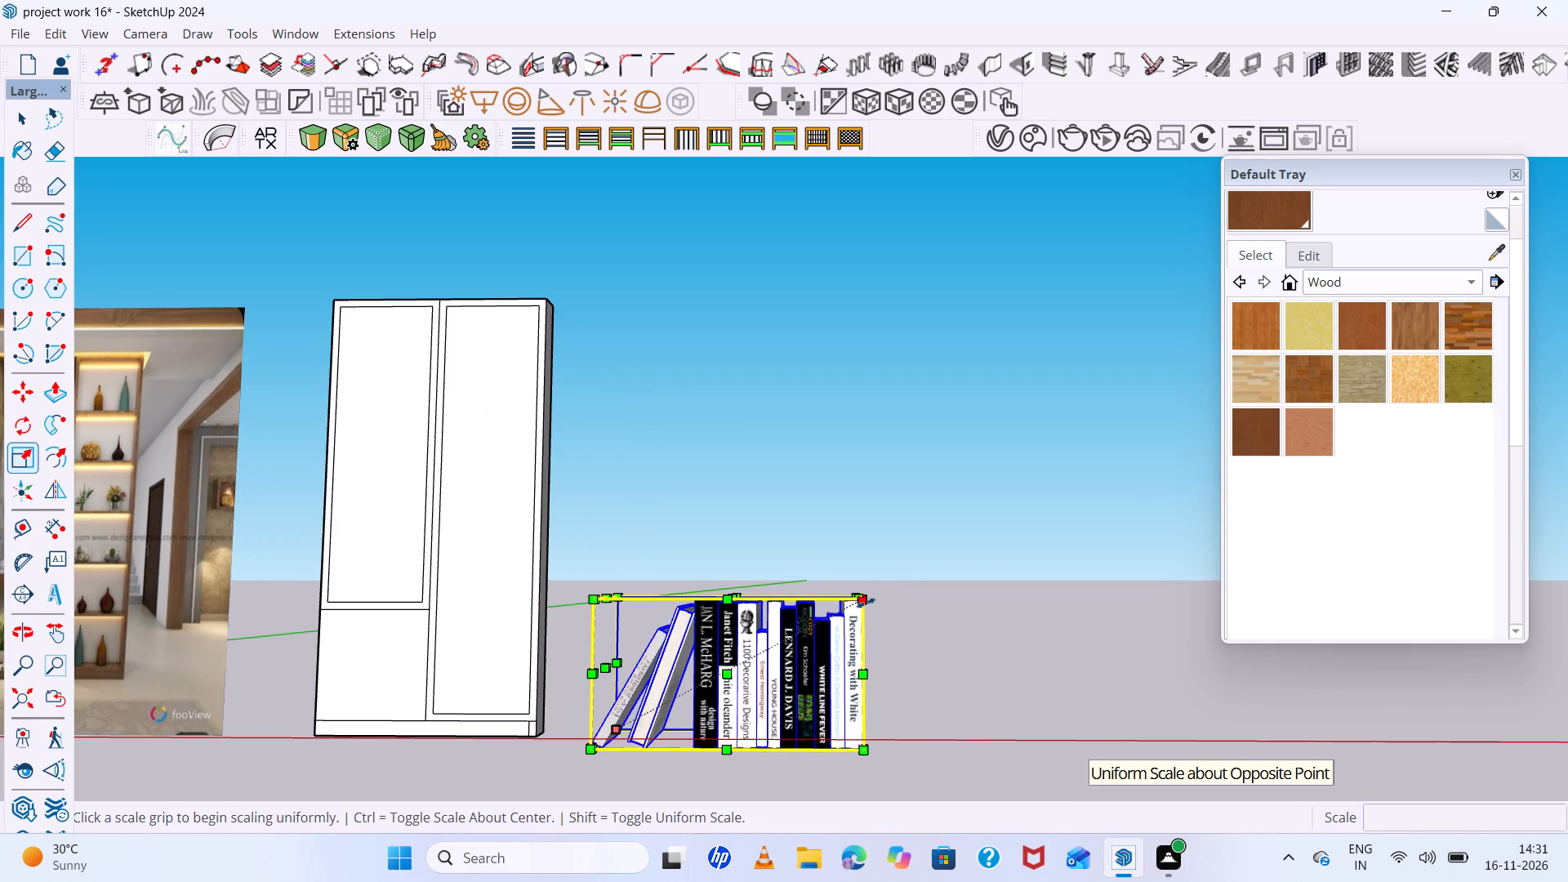
drag(865, 603, 786, 666)
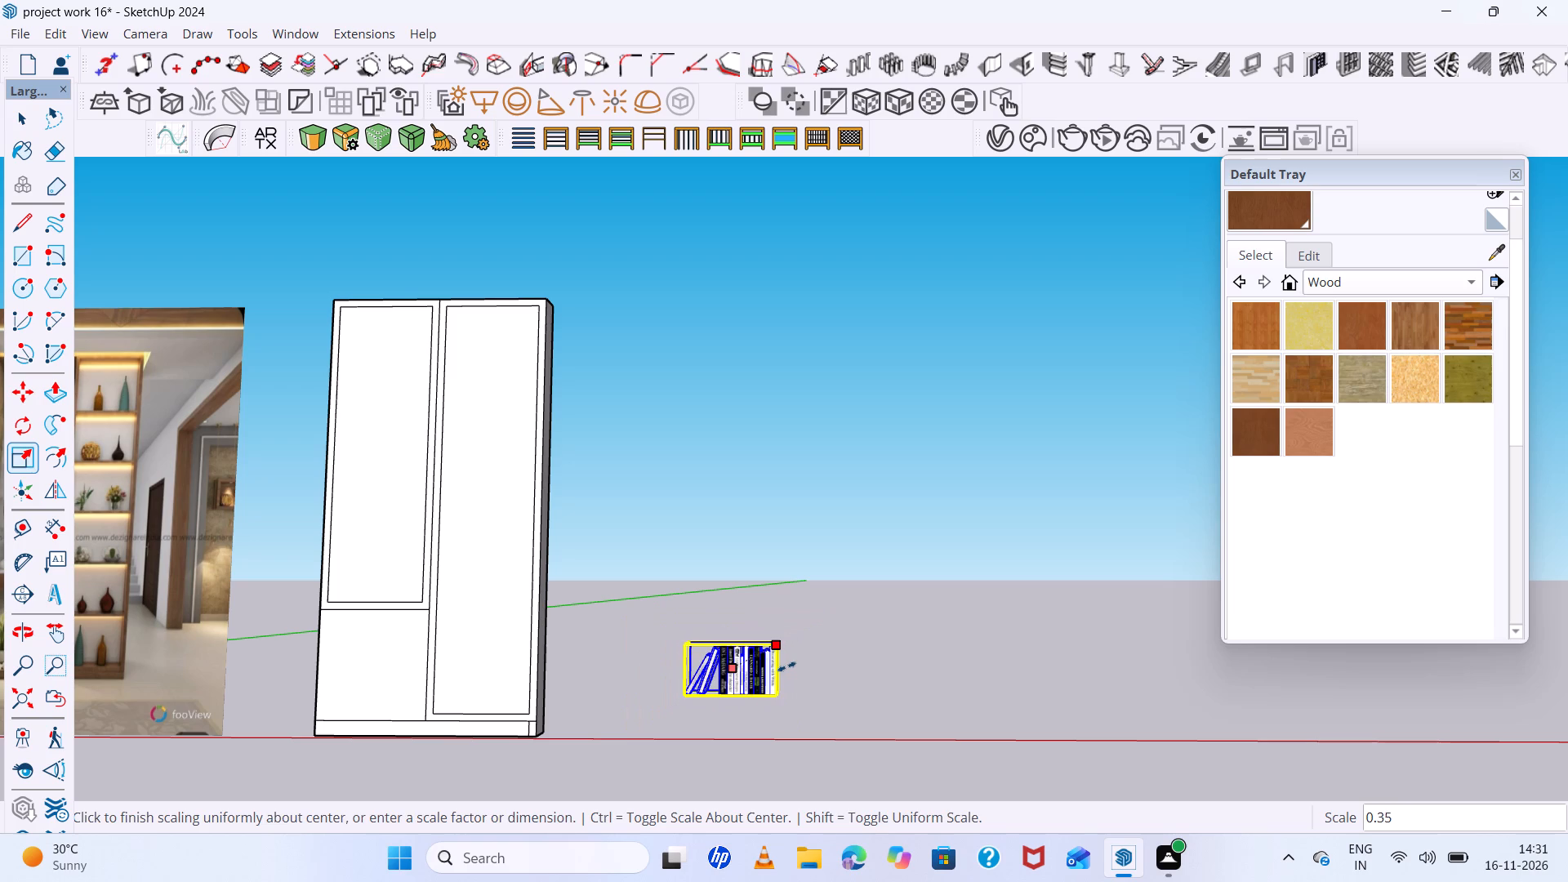
drag(786, 666, 782, 670)
ctrl+drag(774, 642, 773, 643)
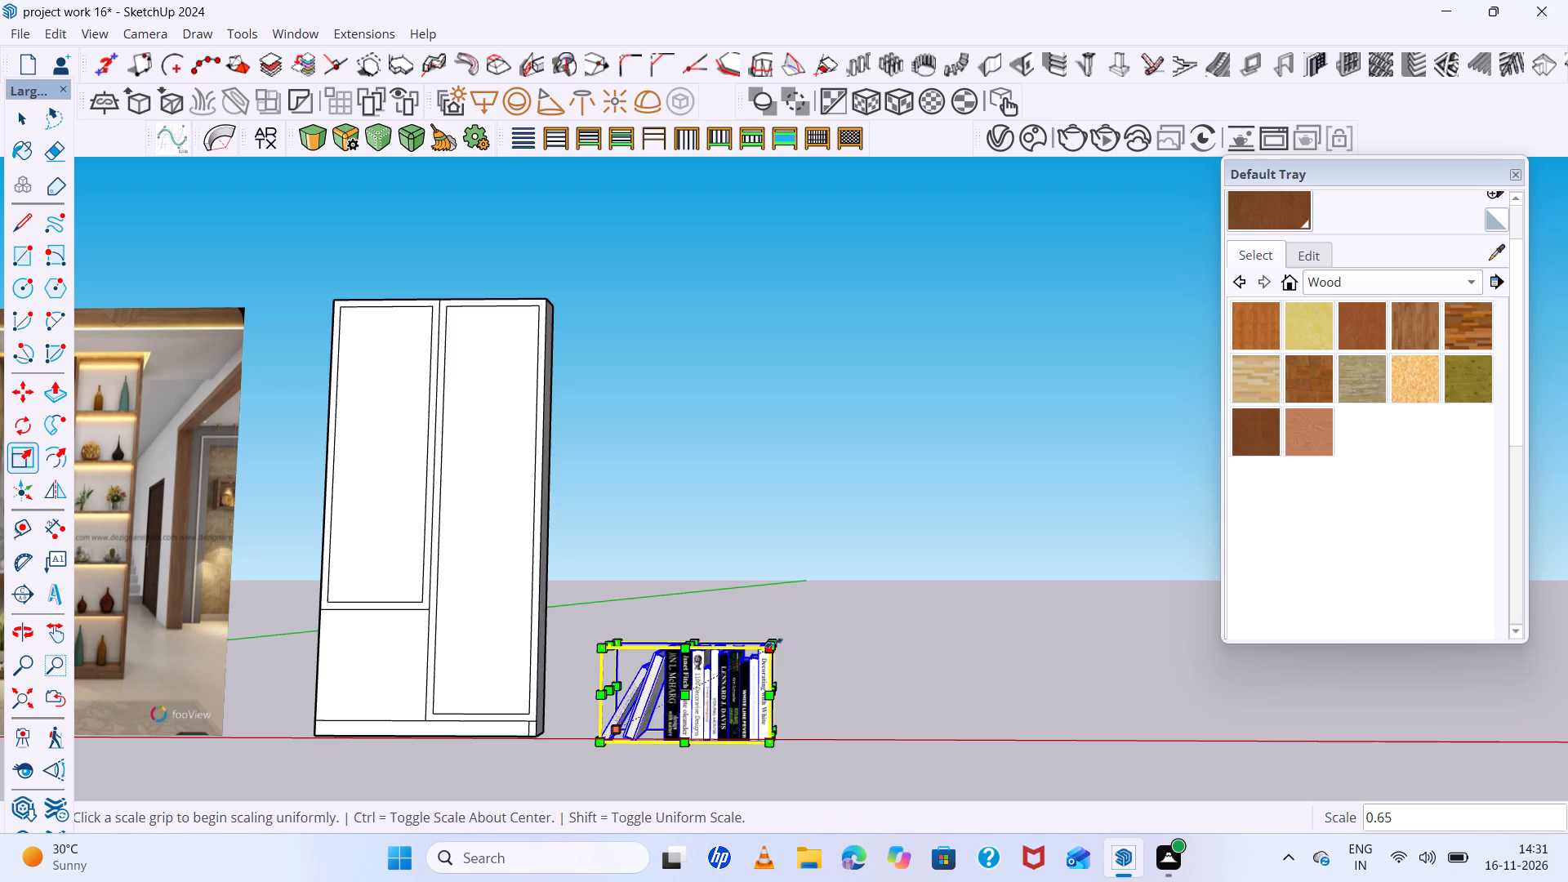
ctrl+drag(773, 643, 728, 684)
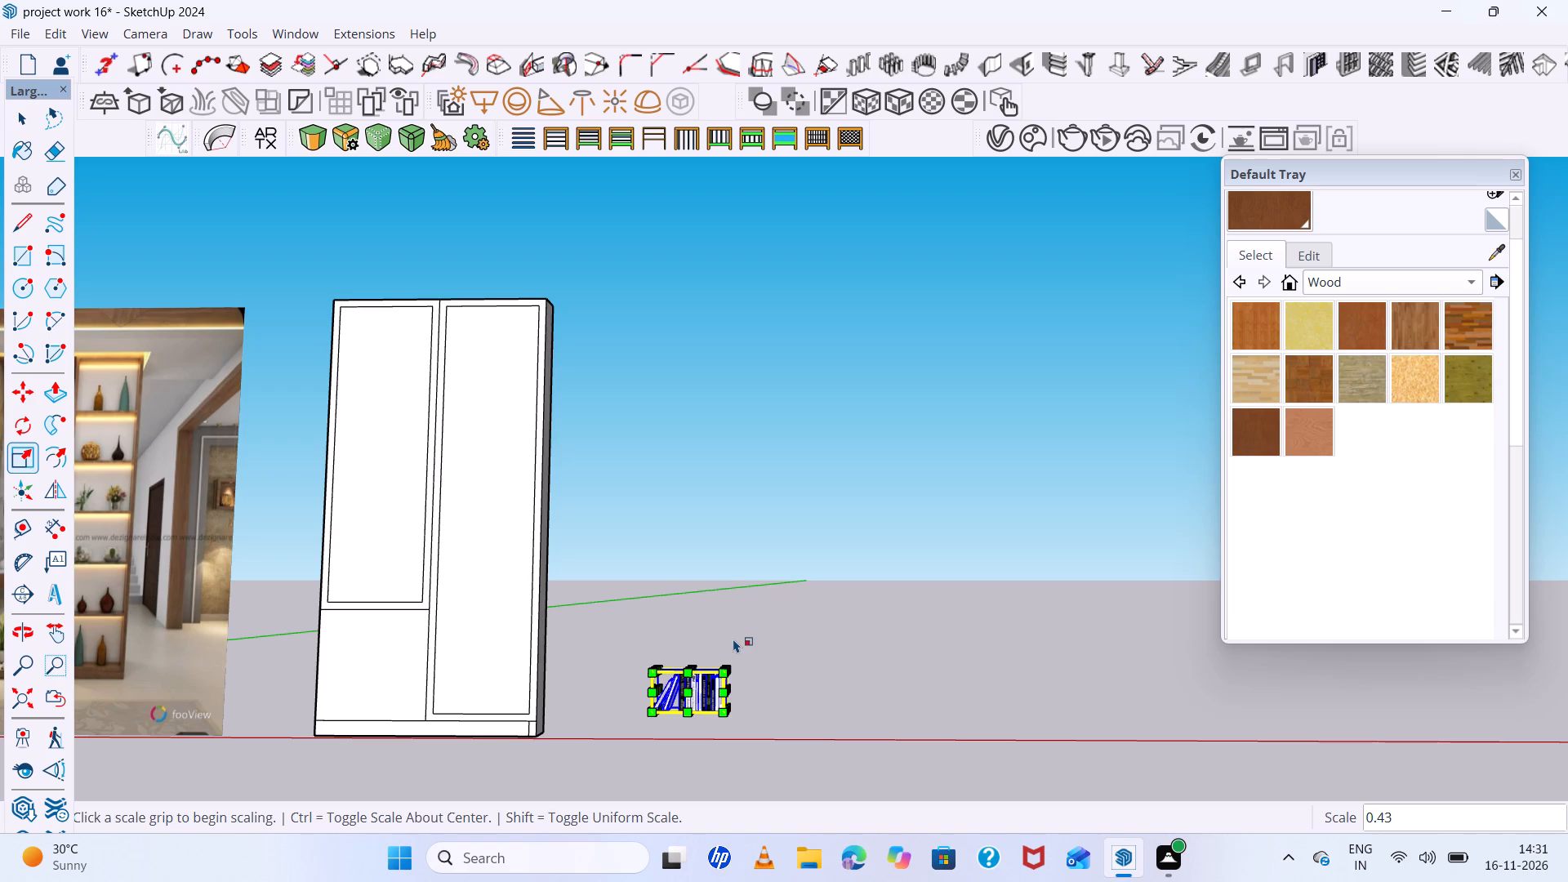
Move the books about 7' 8" from their bottom corner onto the floor of a middle-column honeycomb cell above the potted plant.
scroll(733, 639, up, 1)
scroll(733, 639, down, 3)
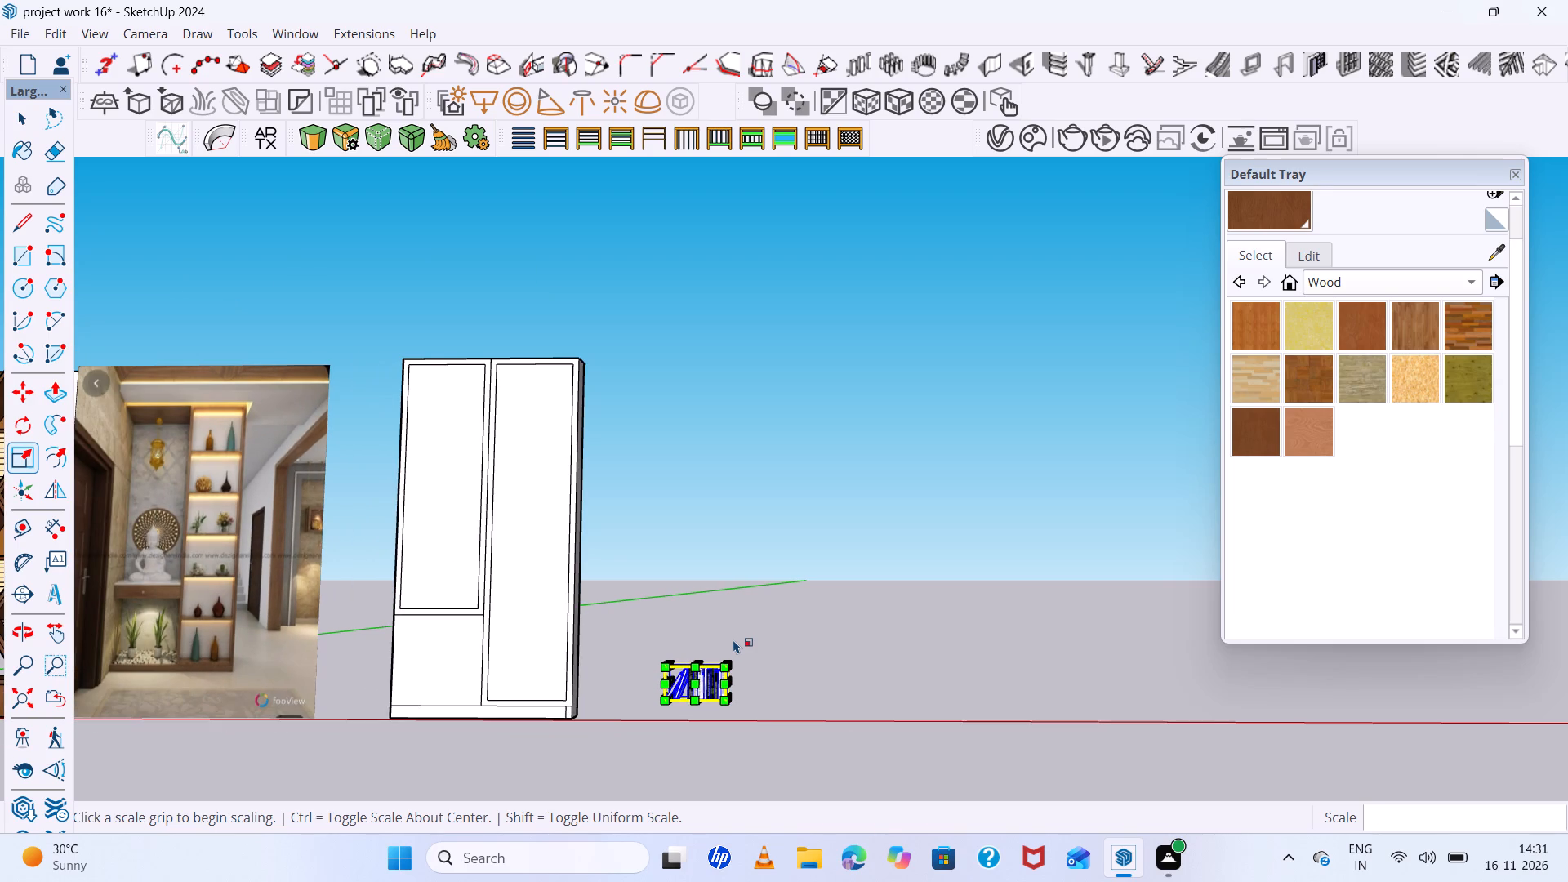
scroll(722, 679, up, 5)
key(space)
key(m)
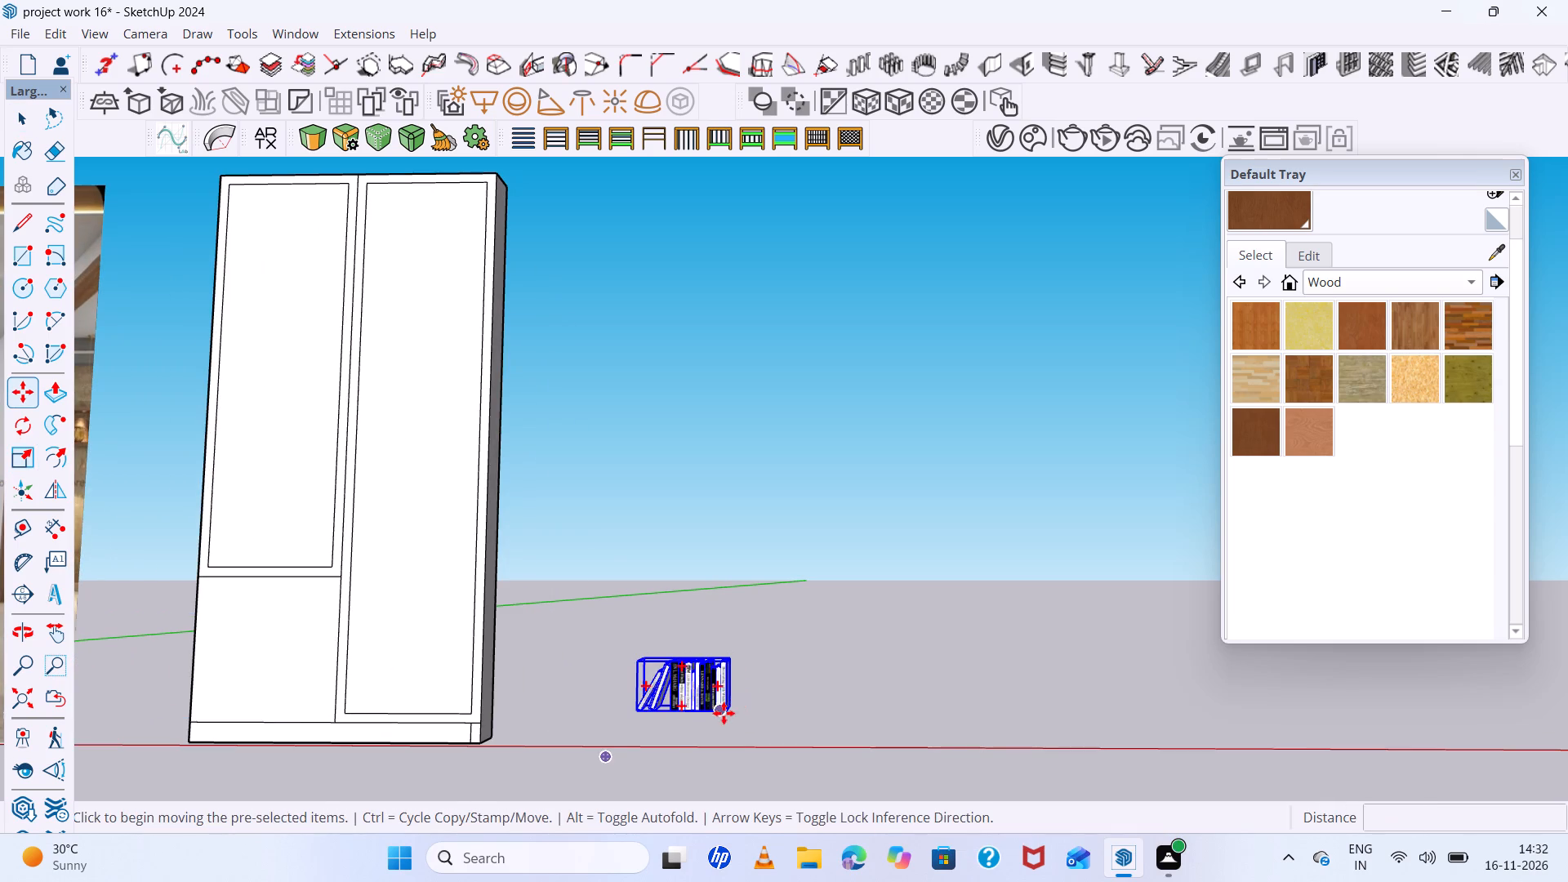
click(724, 713)
scroll(860, 737, down, 12)
scroll(395, 624, up, 6)
scroll(797, 608, down, 9)
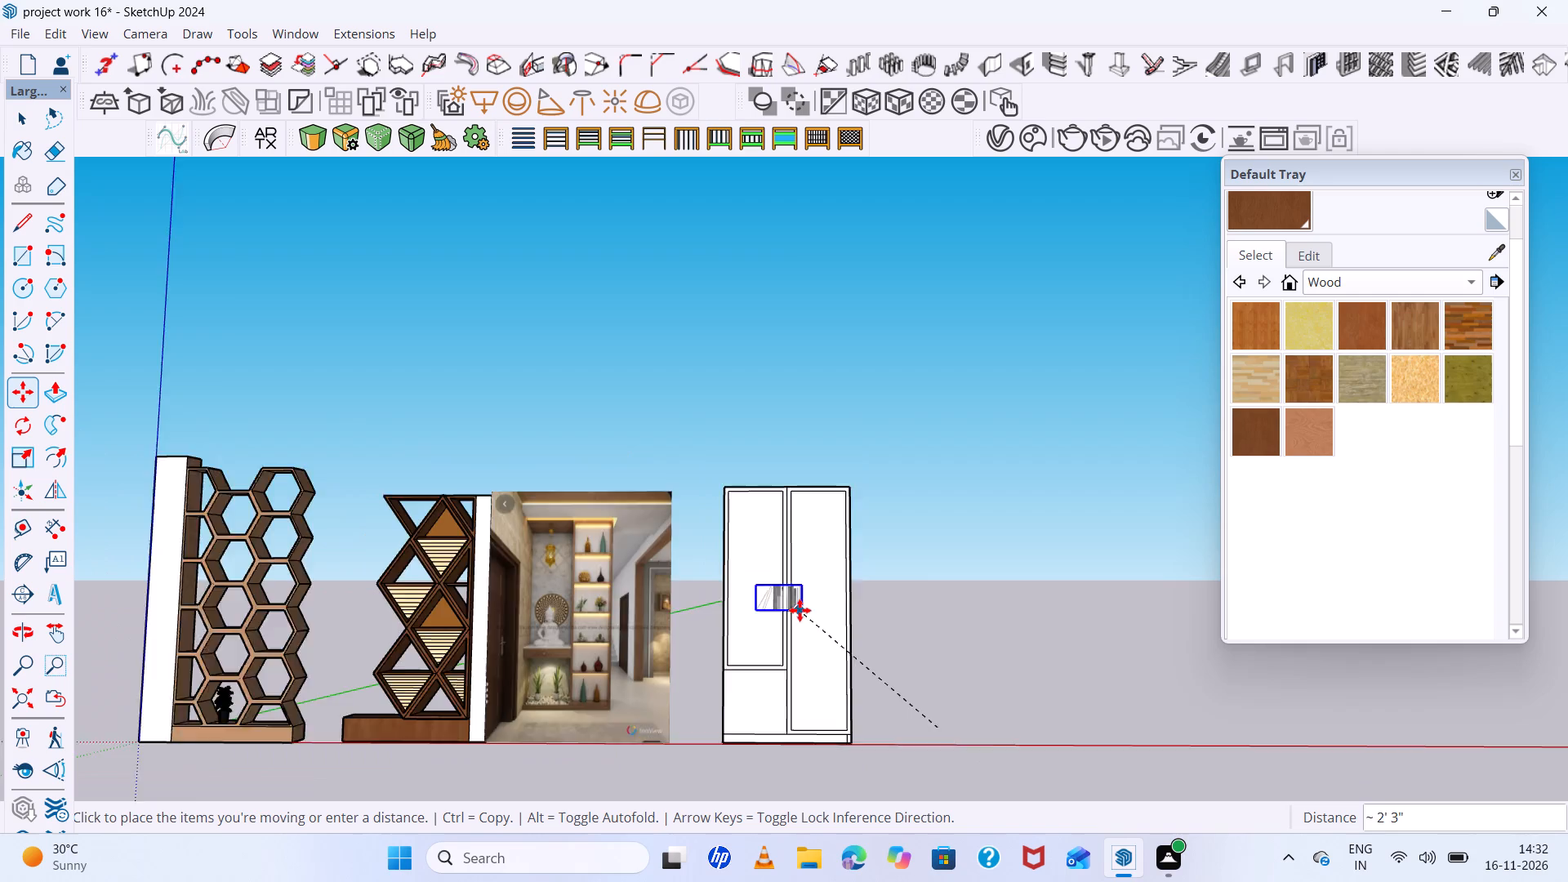
scroll(800, 610, down, 3)
scroll(394, 597, up, 20)
scroll(394, 597, up, 9)
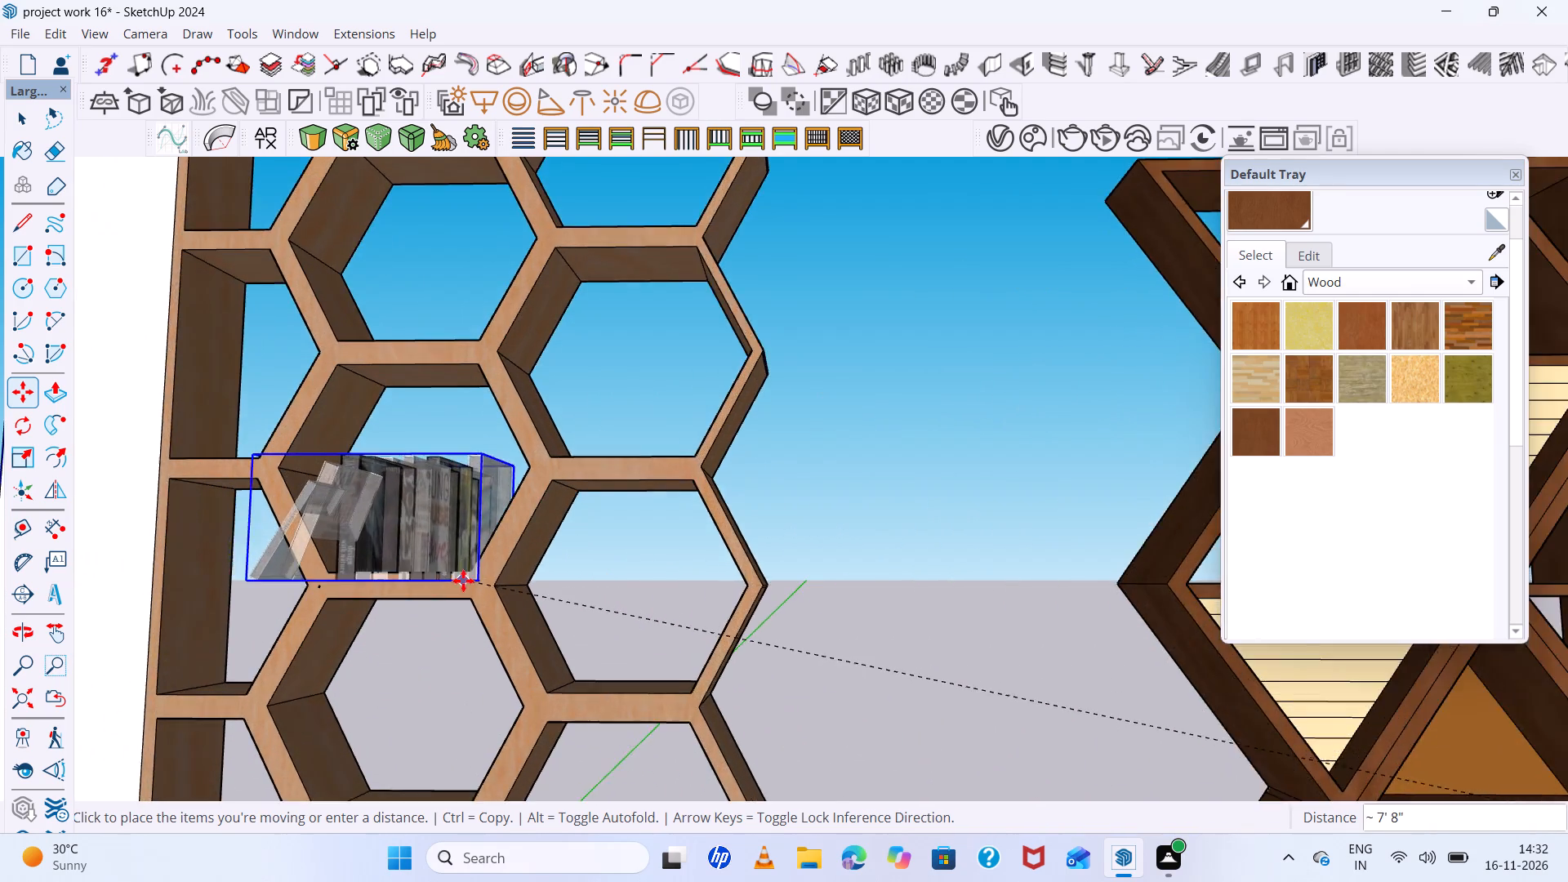
scroll(463, 581, up, 3)
click(456, 563)
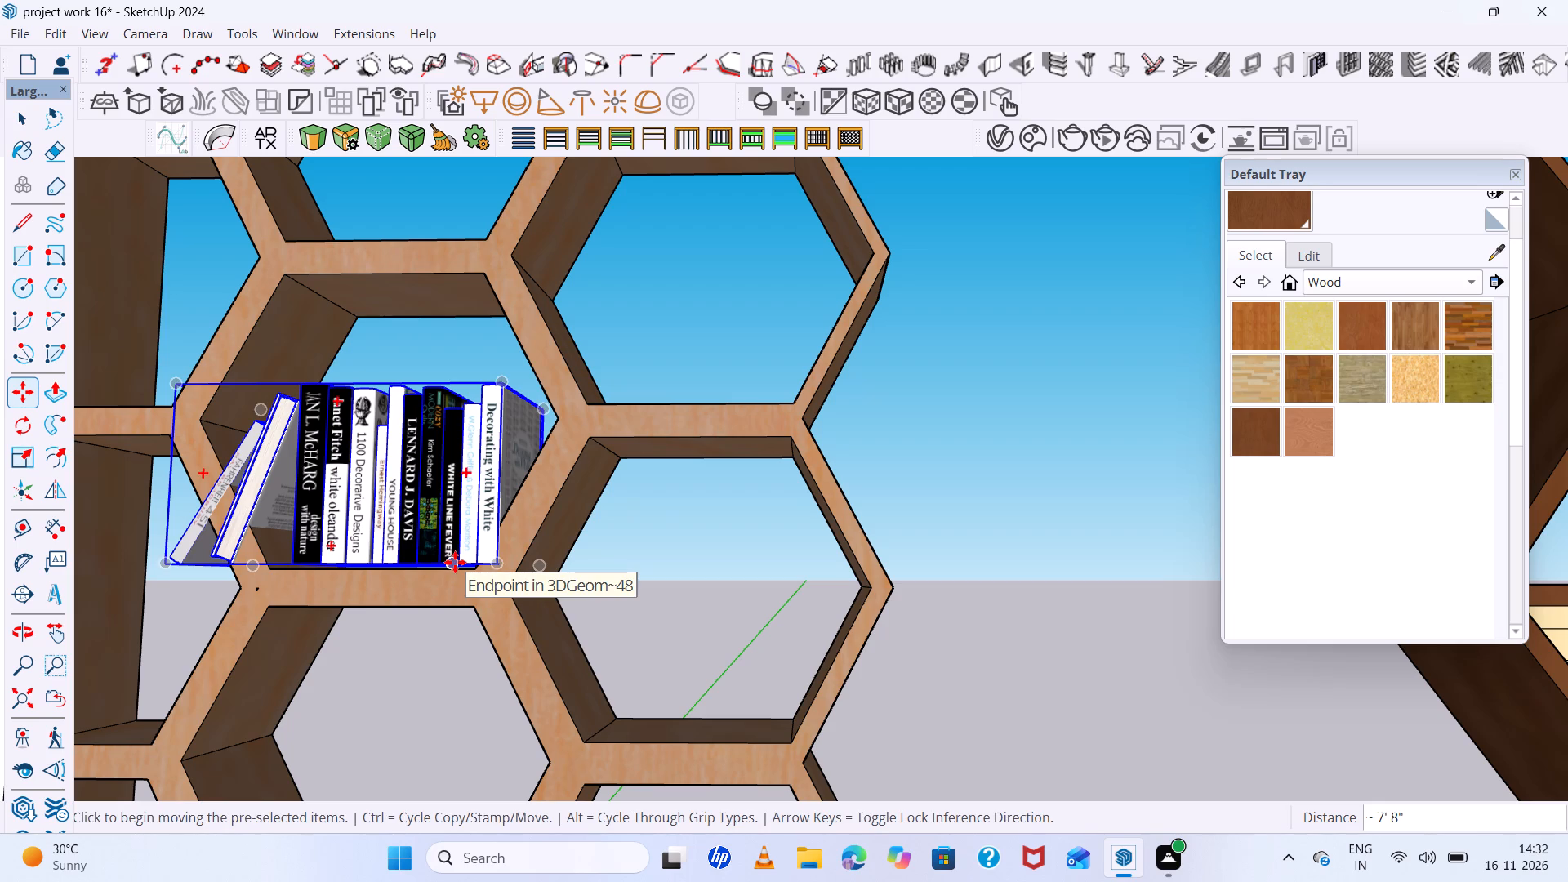
Scale the books down uniformly again in two passes, by about 0.77 and about 0.57, to fit inside the hexagonal cell.
scroll(455, 562, down, 4)
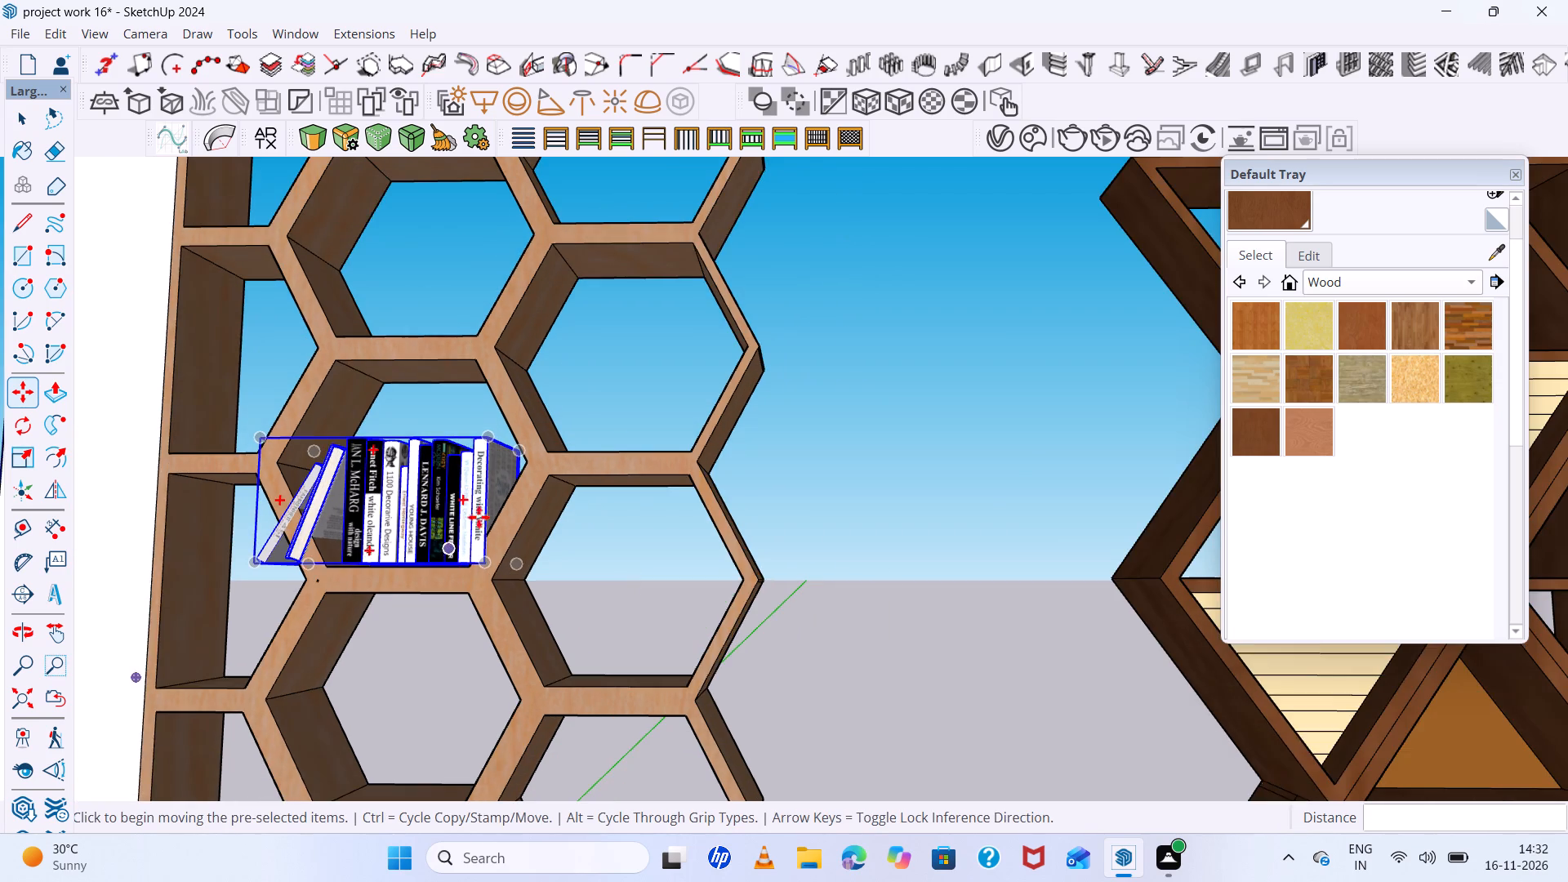
scroll(510, 499, down, 4)
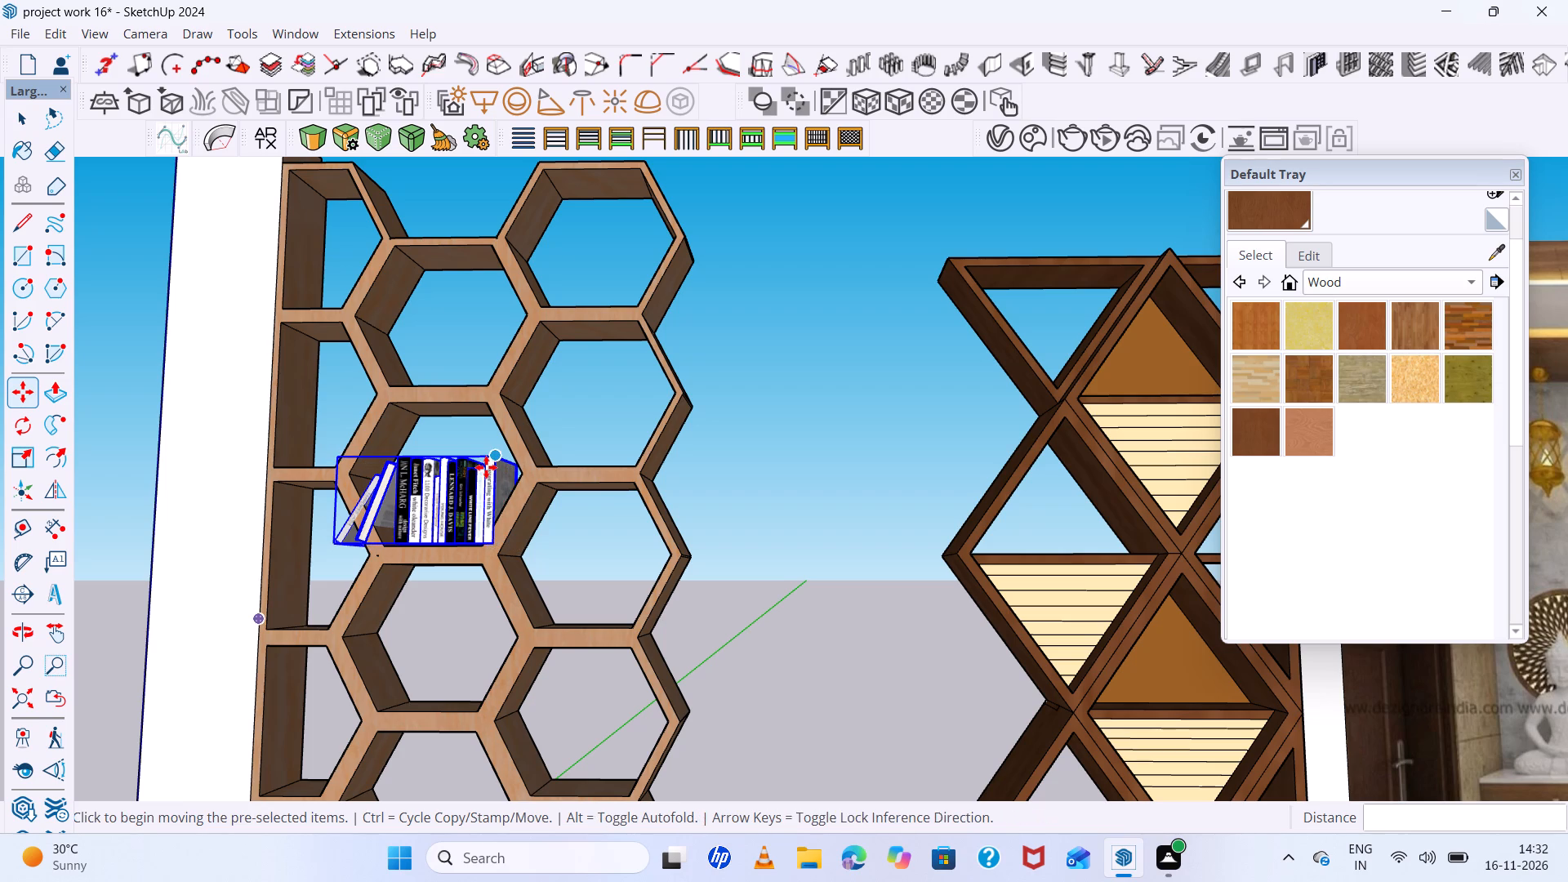
key(s)
scroll(487, 461, up, 8)
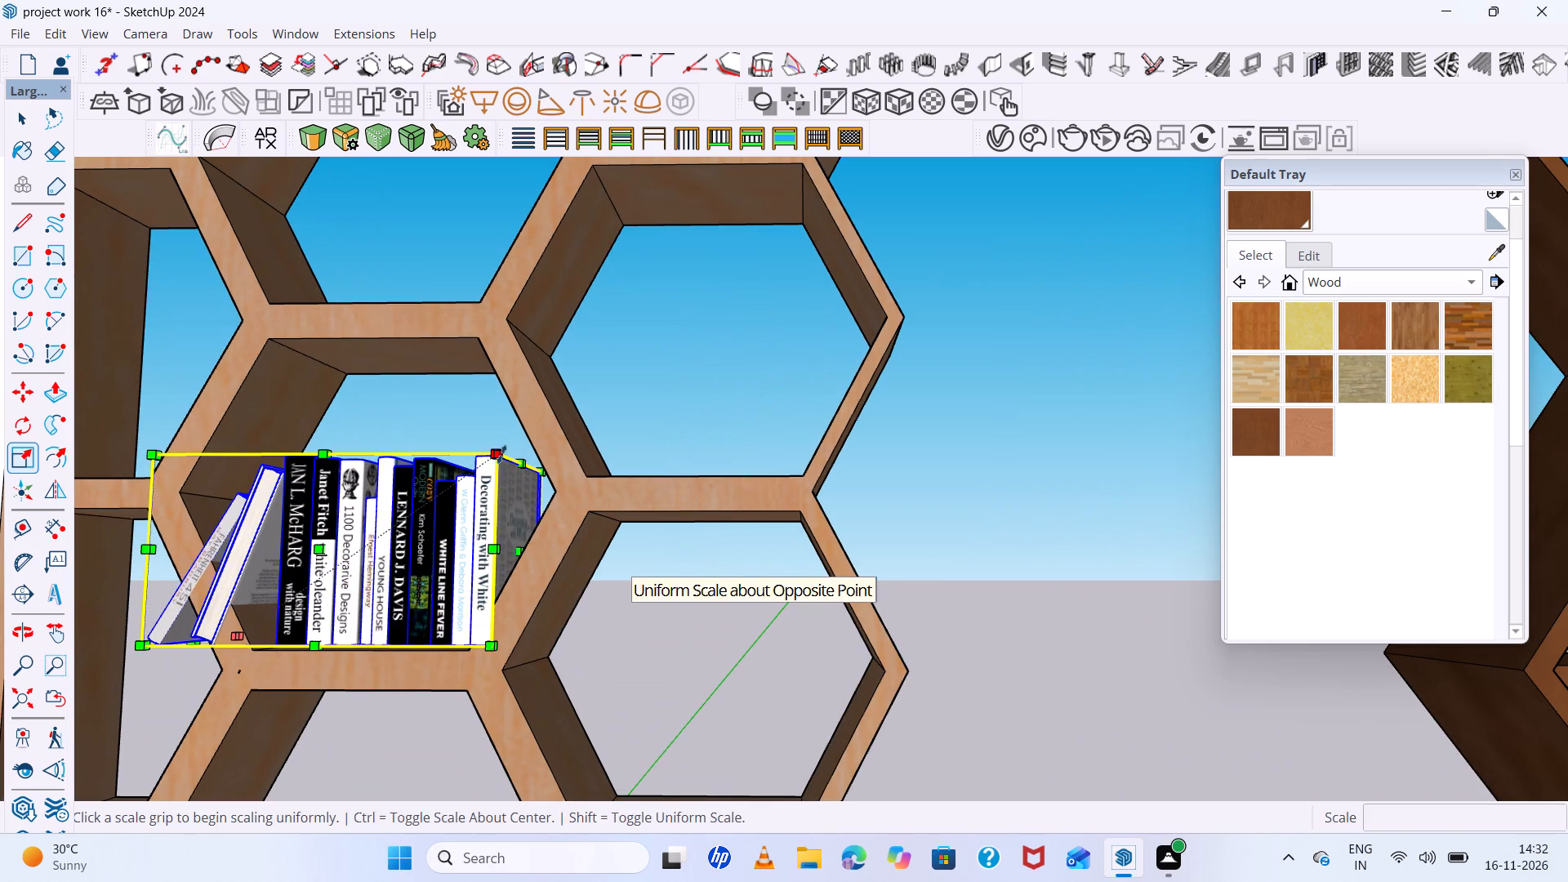
ctrl+drag(501, 454, 442, 518)
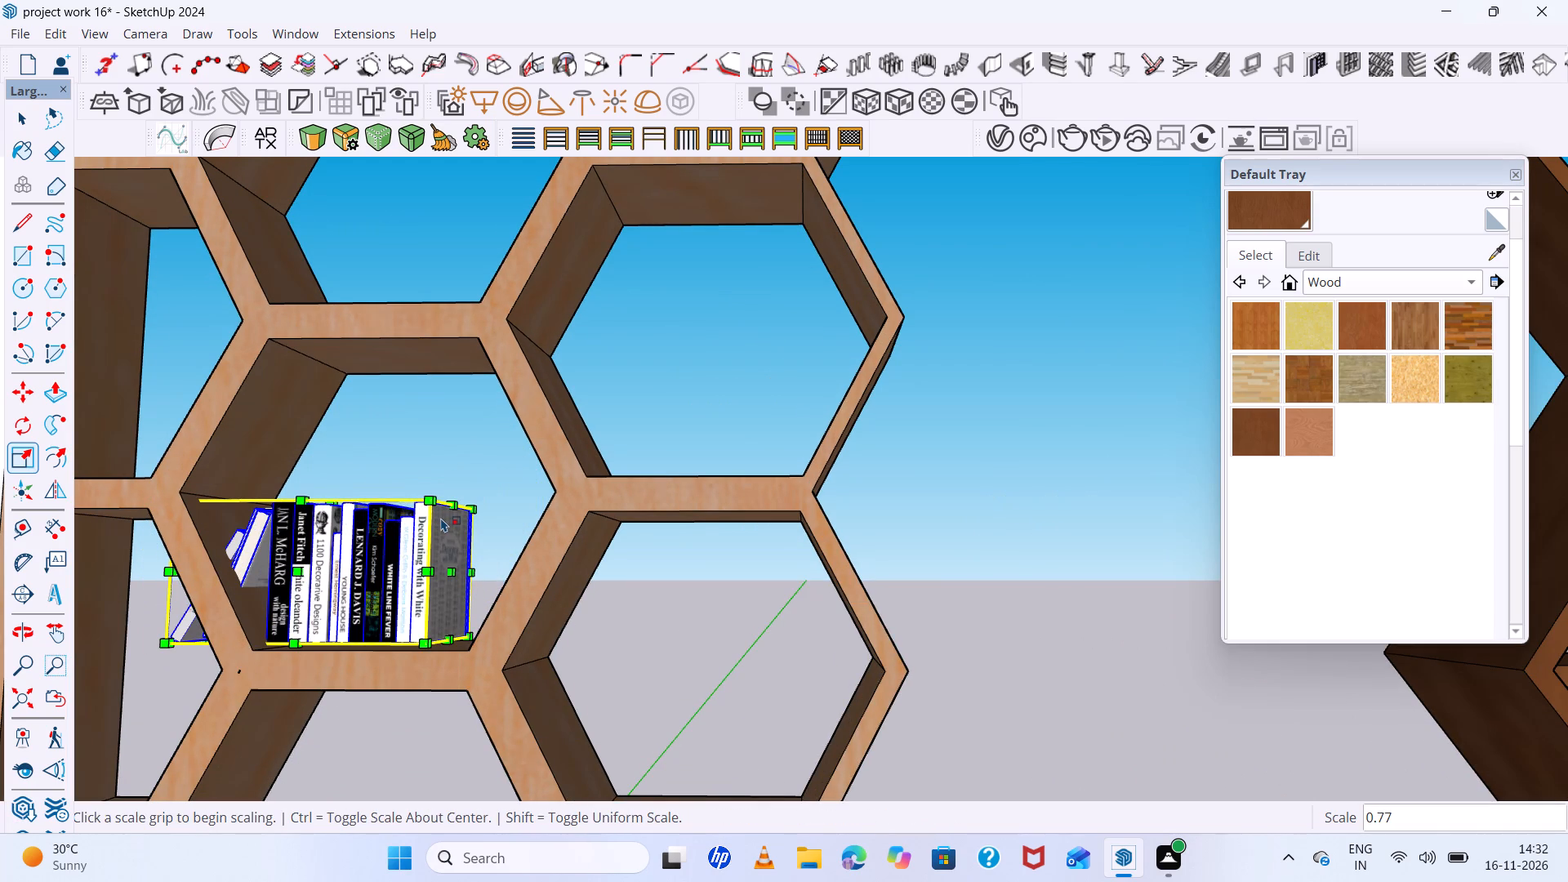
ctrl+drag(438, 498, 385, 532)
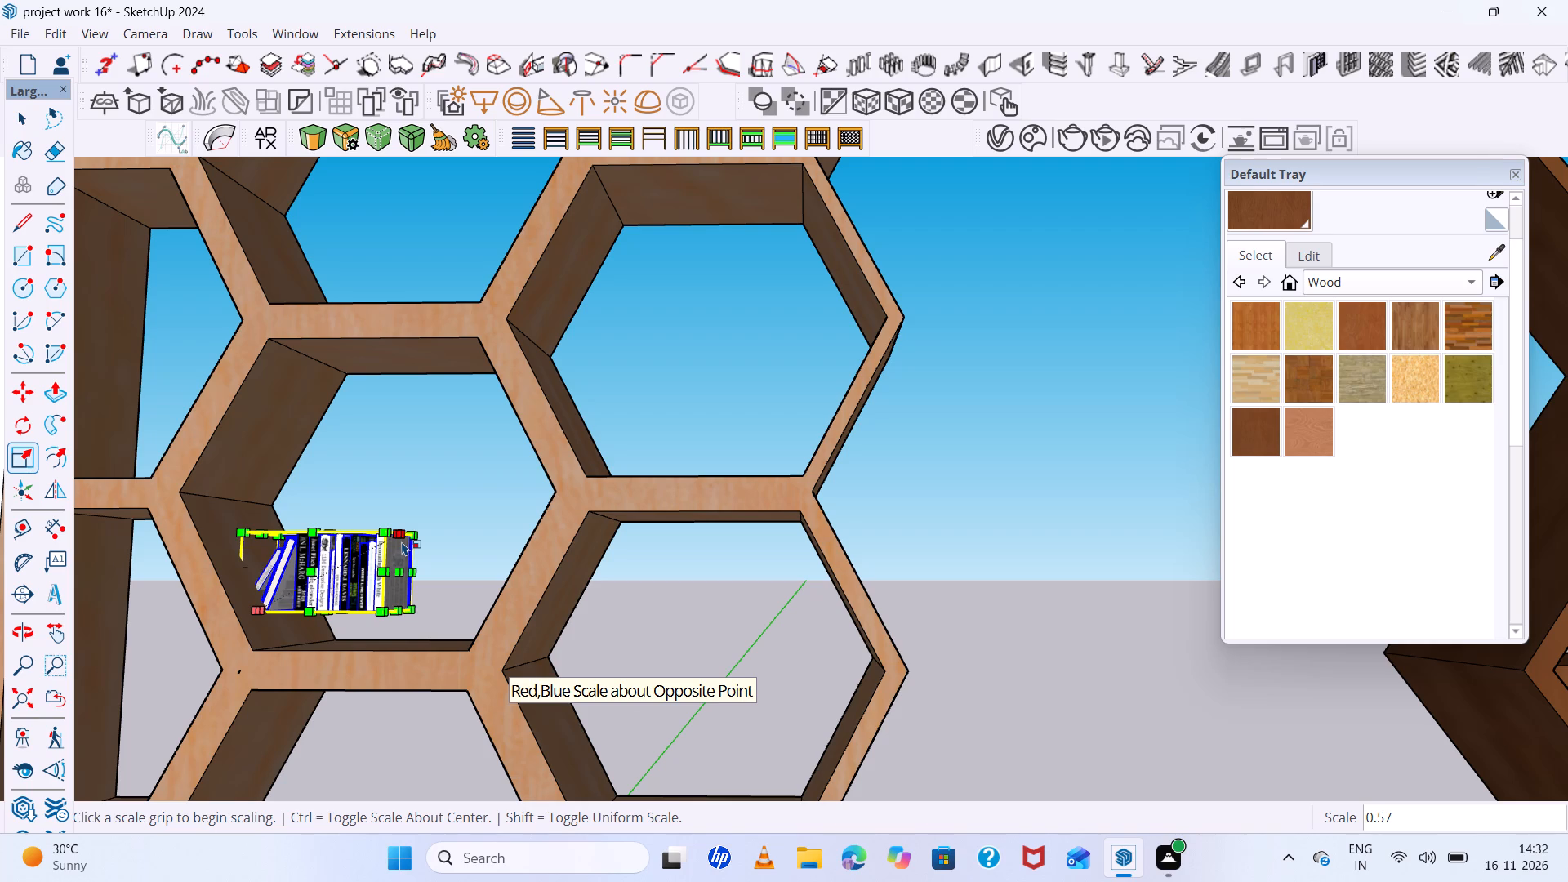
scroll(598, 569, down, 5)
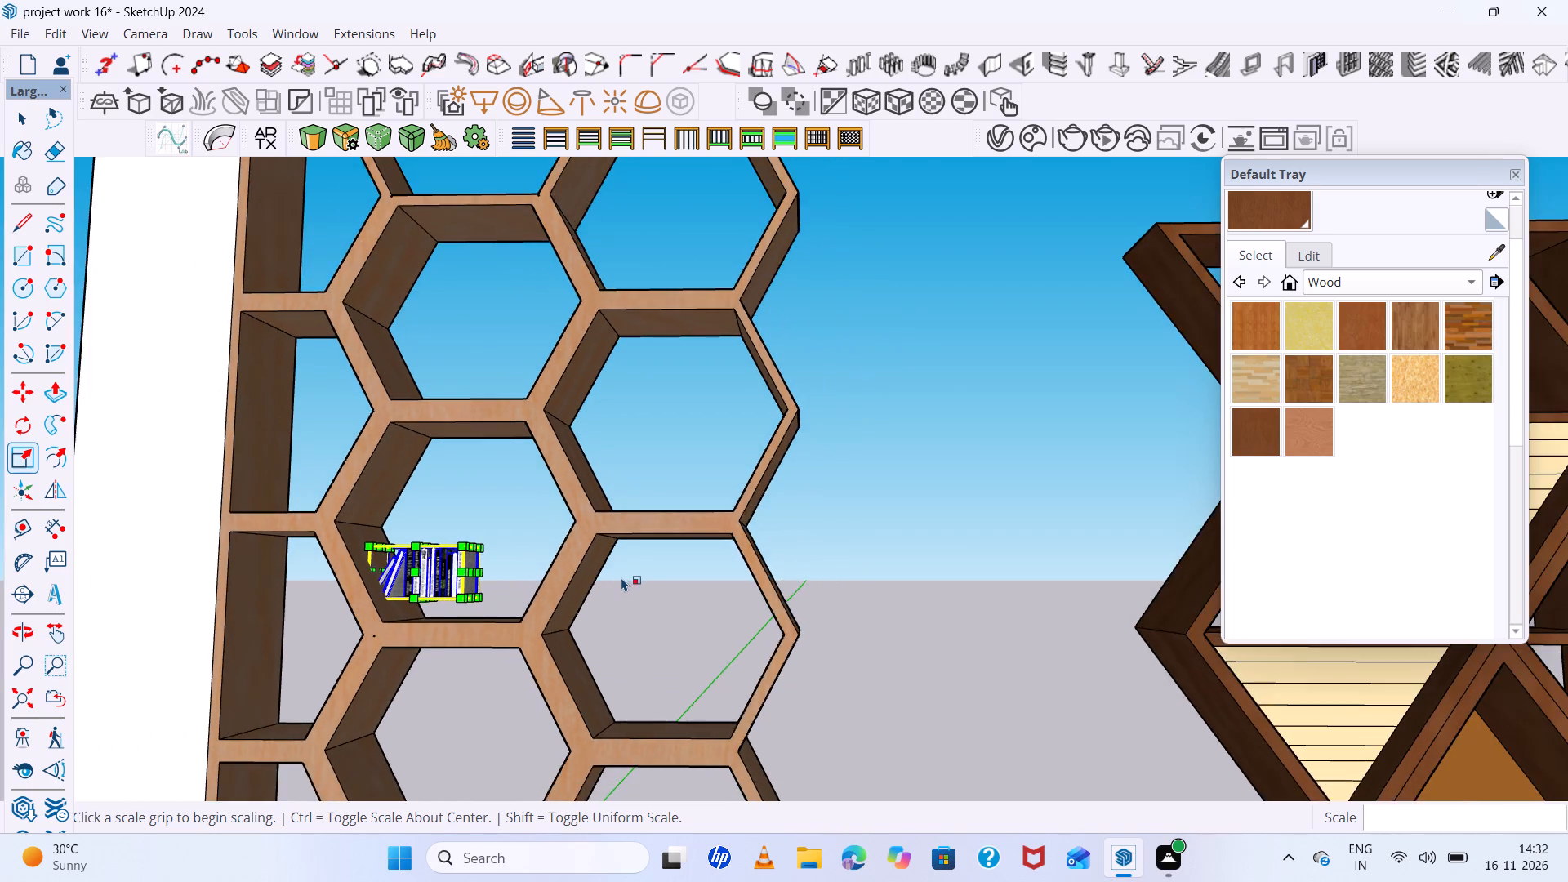
scroll(451, 532, up, 7)
scroll(577, 520, down, 3)
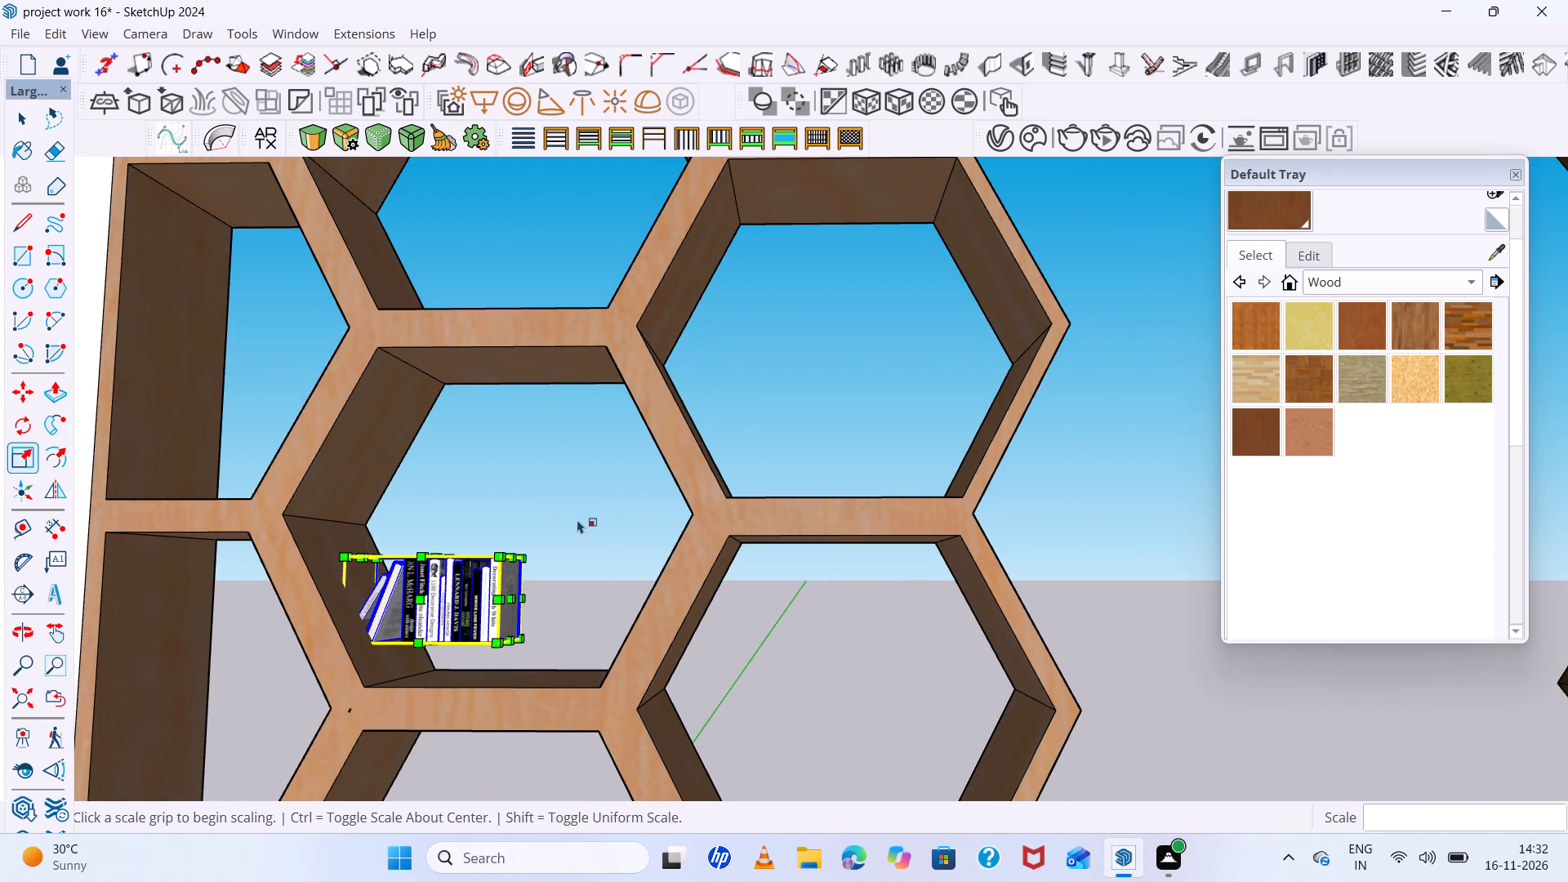
Move the books about 2" from their front bottom corner down onto the floor of the hexagonal cell.
key(m)
scroll(519, 624, up, 5)
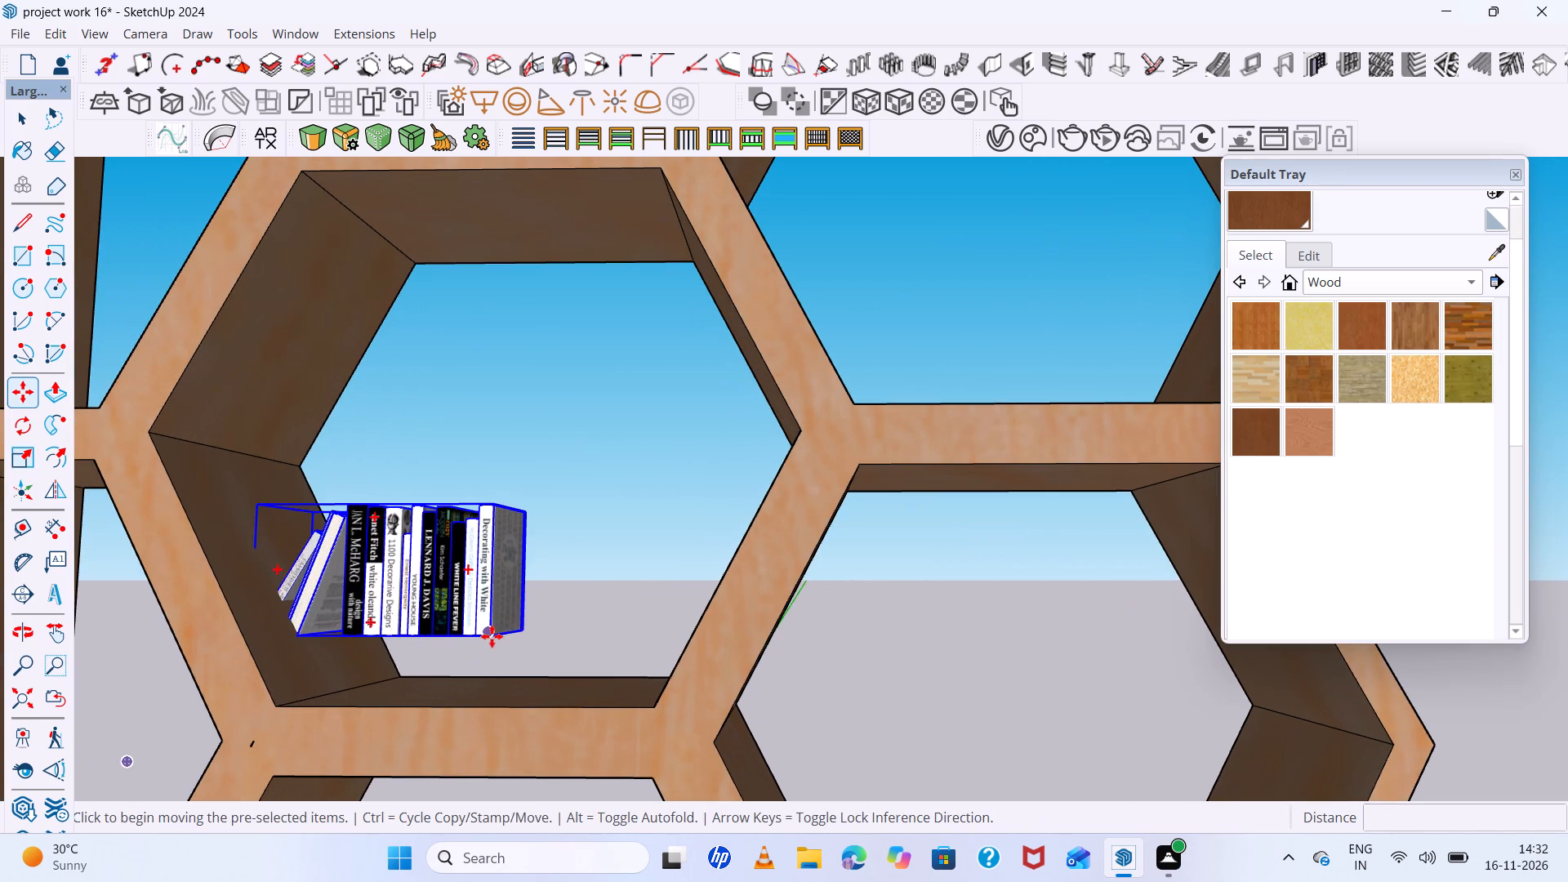
double_click(492, 636)
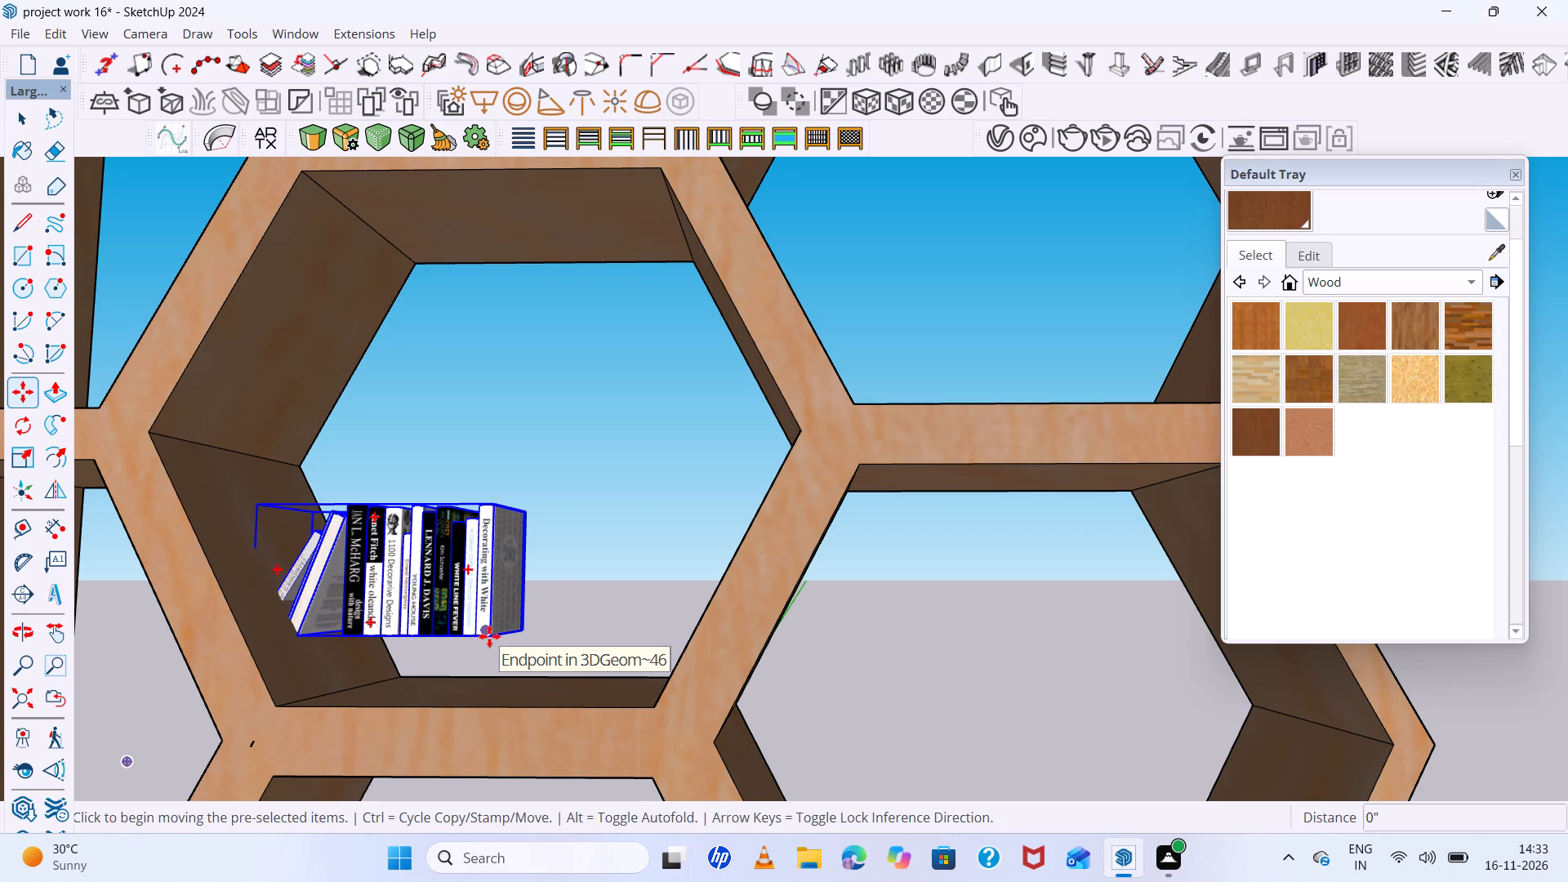
click(489, 636)
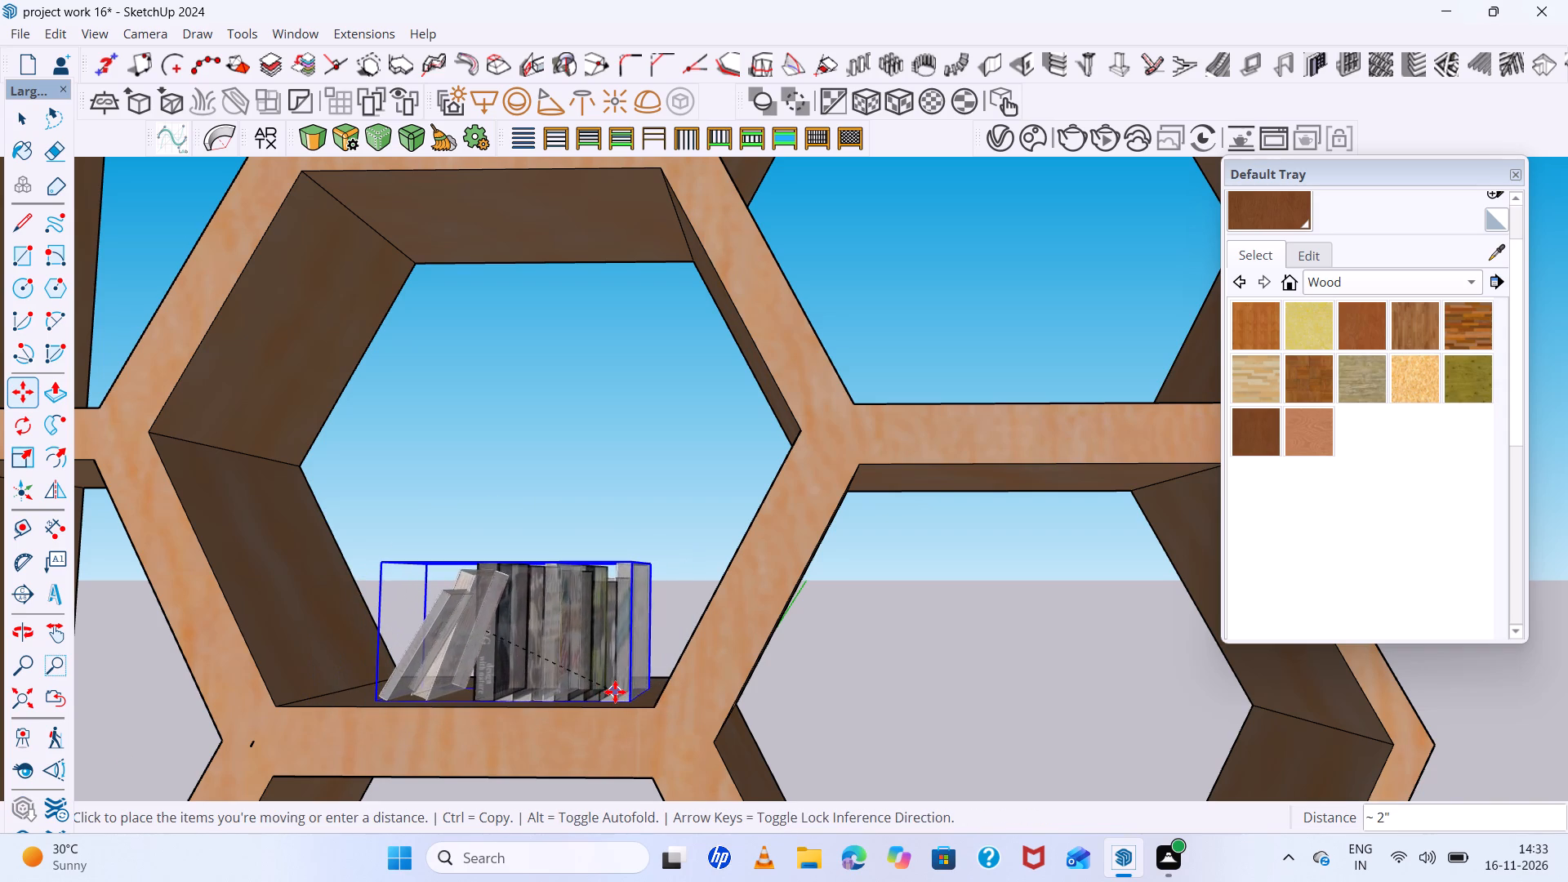
click(615, 692)
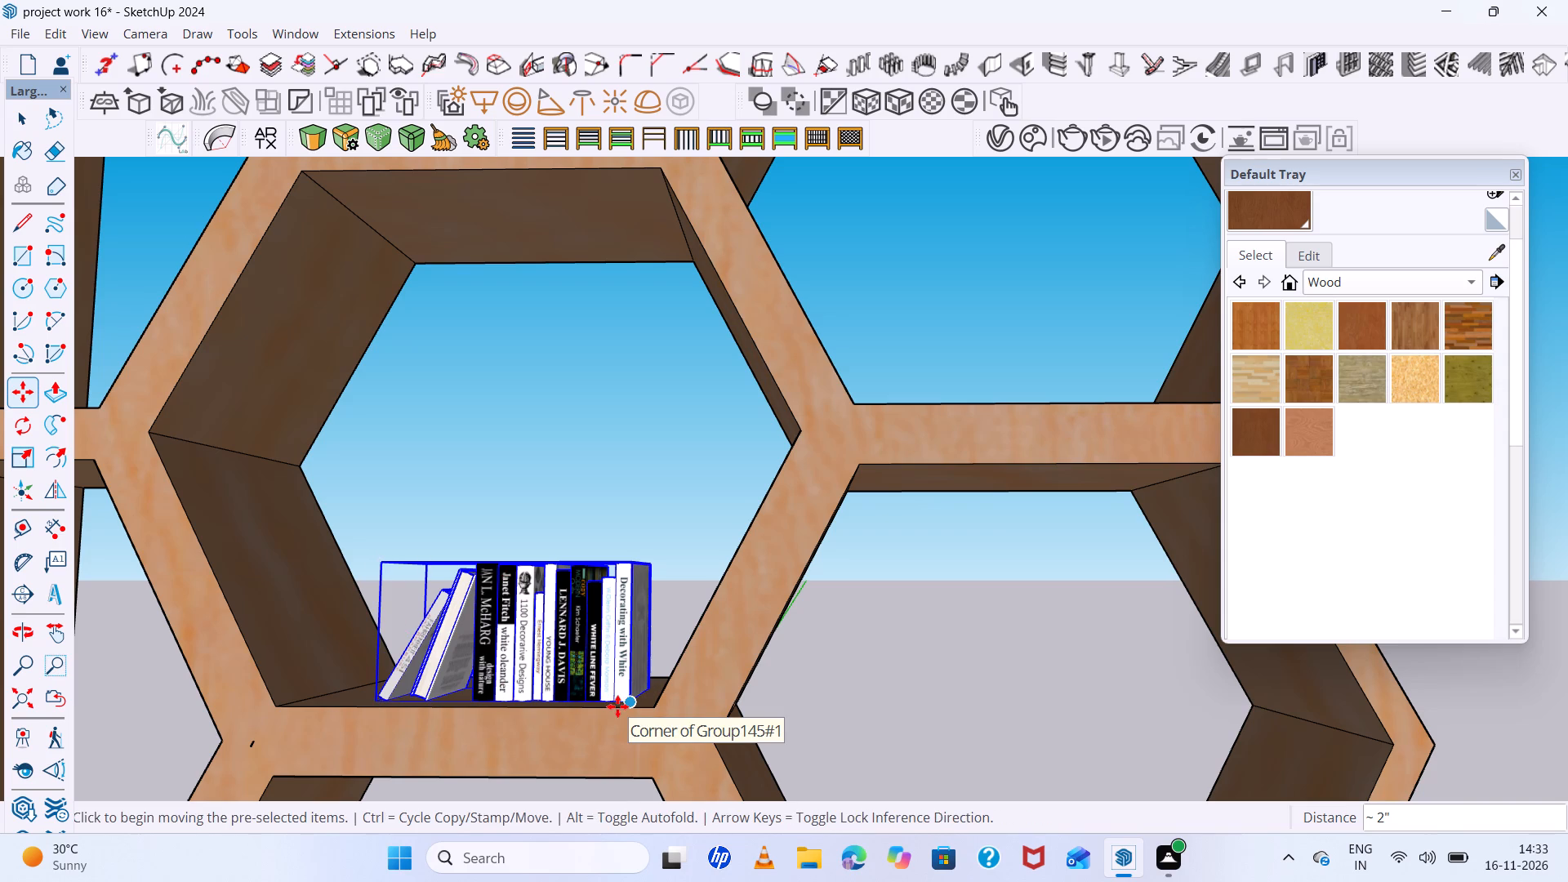
Stretch the books slightly along the red axis from both ends to widen them across the cell floor.
scroll(617, 706, up, 3)
scroll(617, 706, down, 3)
middle_drag(617, 706, 617, 834)
scroll(621, 683, up, 4)
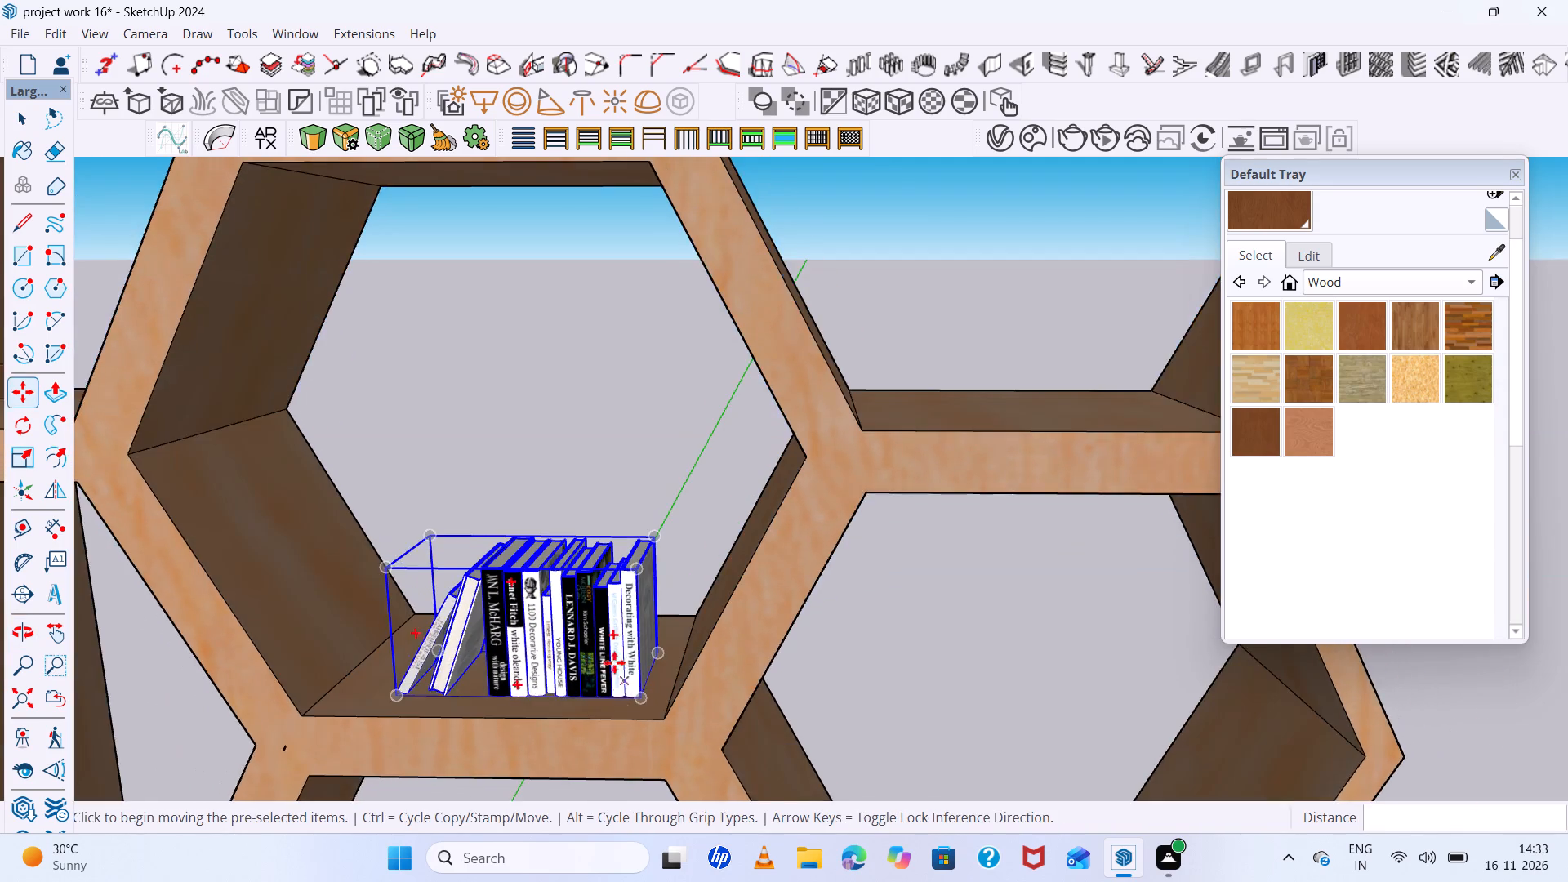
scroll(614, 662, up, 1)
middle_drag(612, 654, 625, 575)
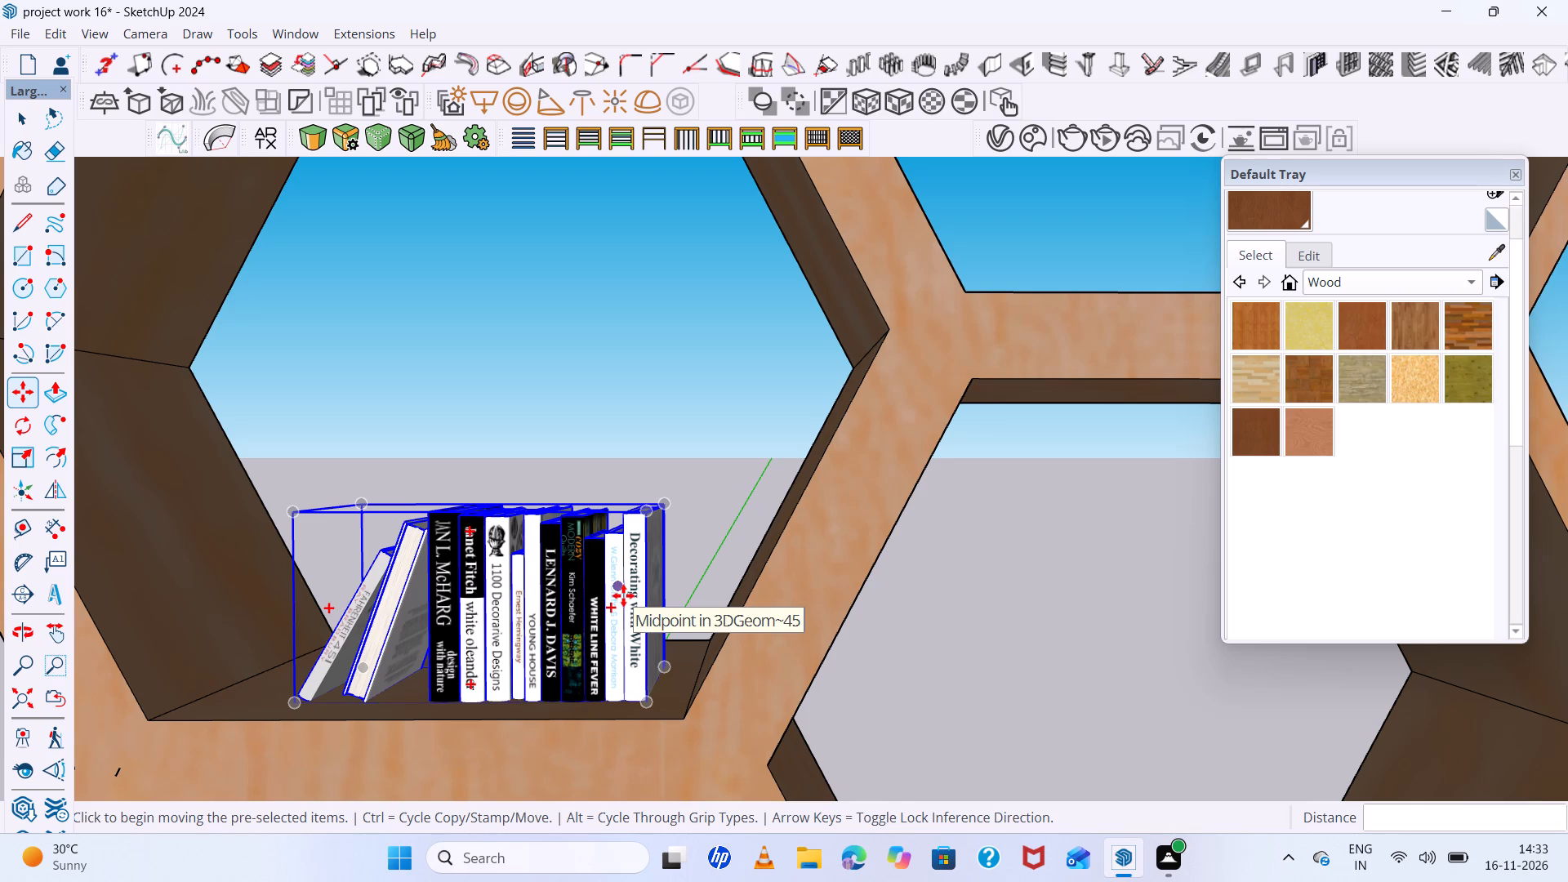
scroll(622, 593, up, 1)
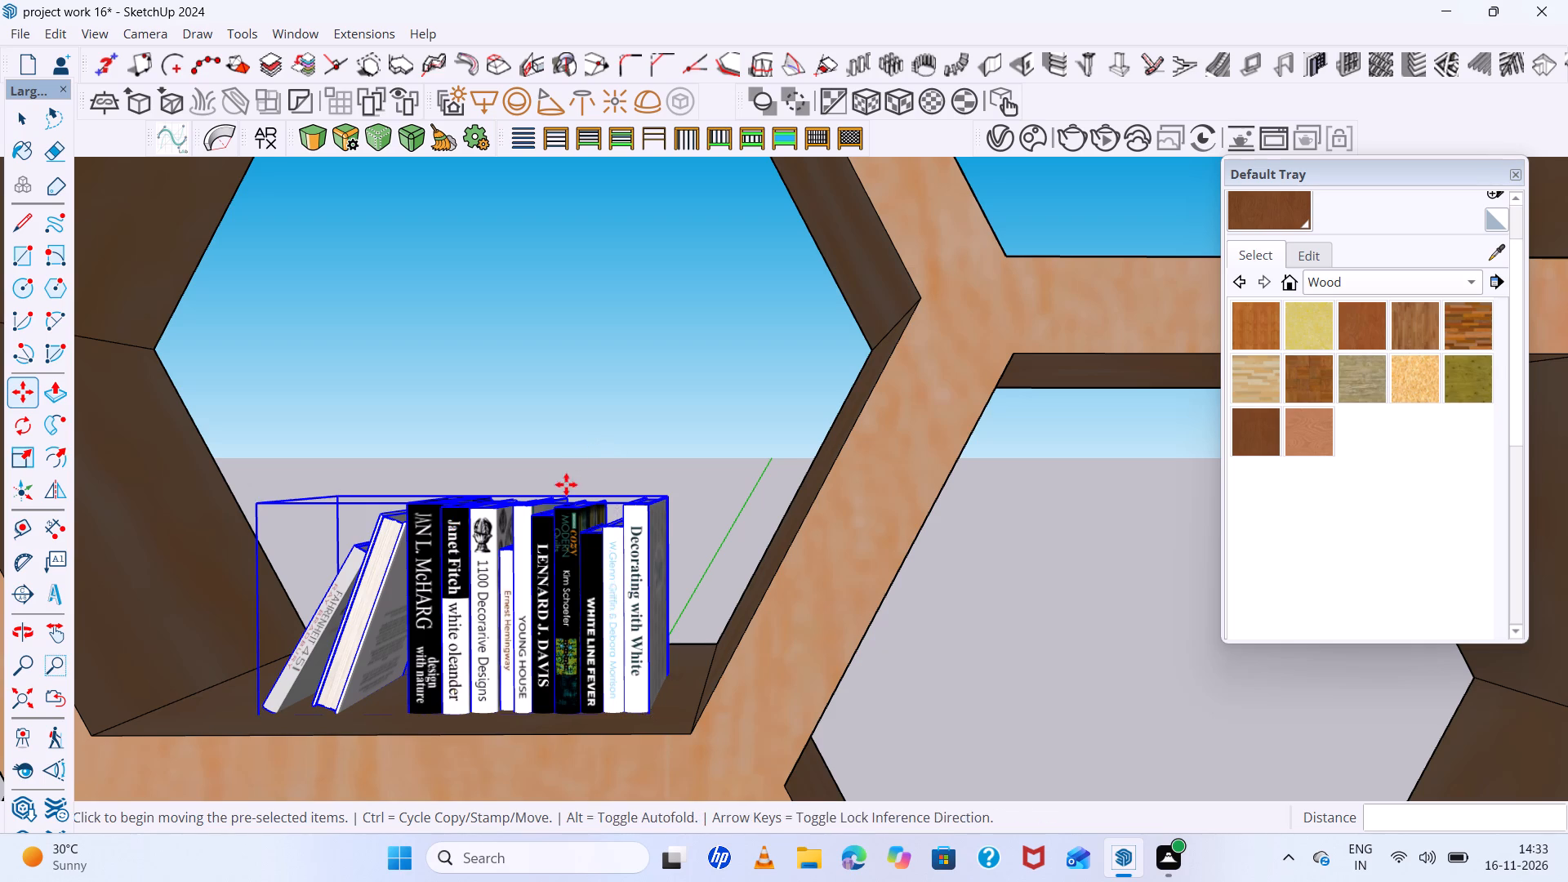
scroll(565, 514, down, 5)
scroll(604, 563, up, 3)
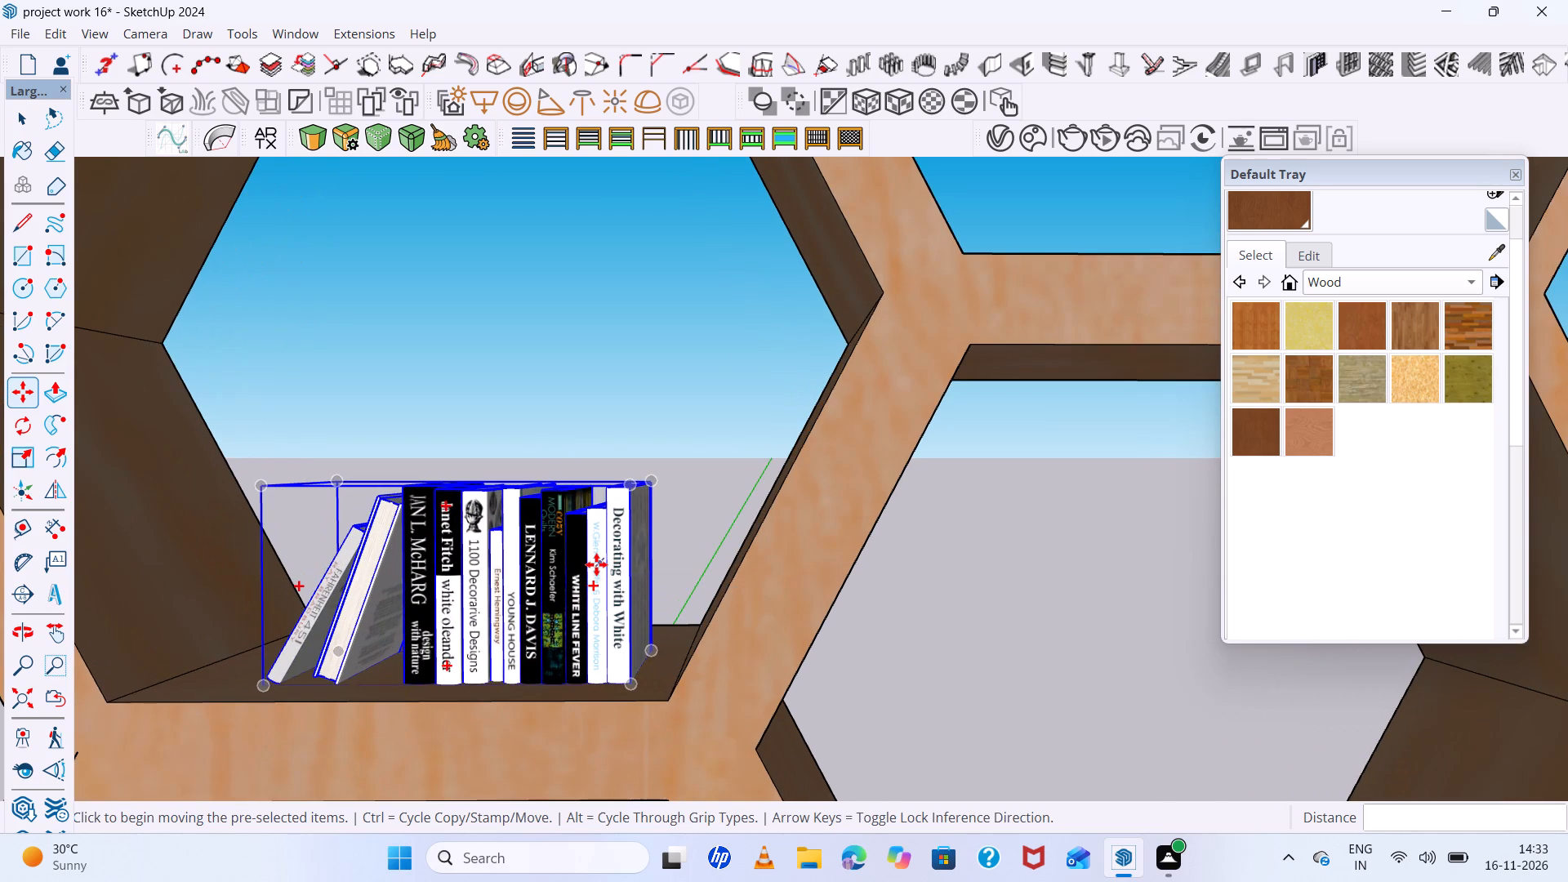
key(s)
scroll(621, 575, up, 2)
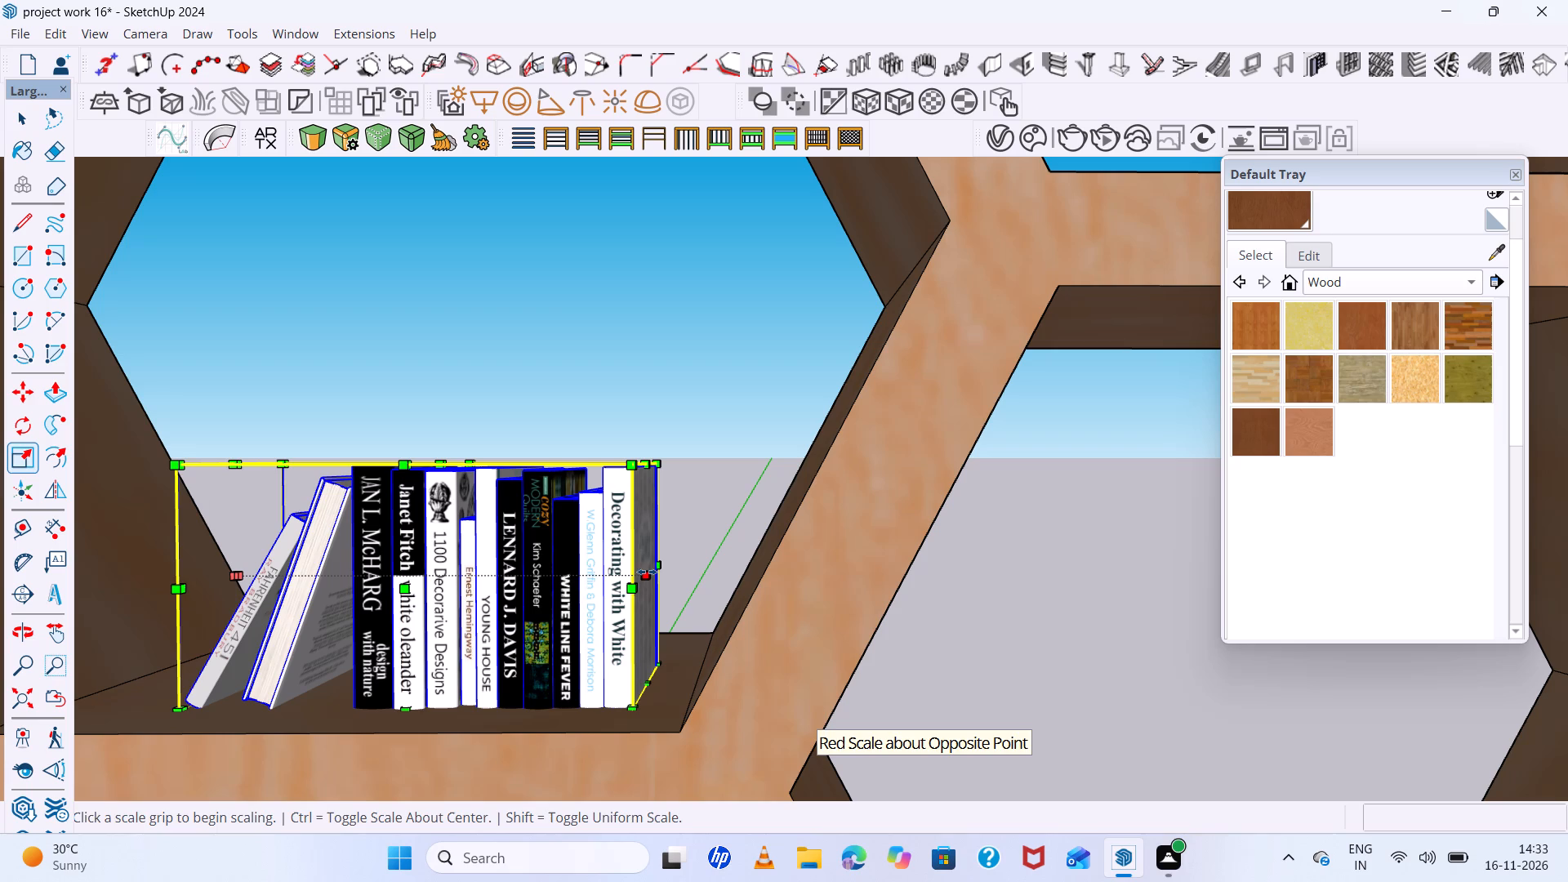
click(648, 574)
click(695, 586)
scroll(695, 586, down, 5)
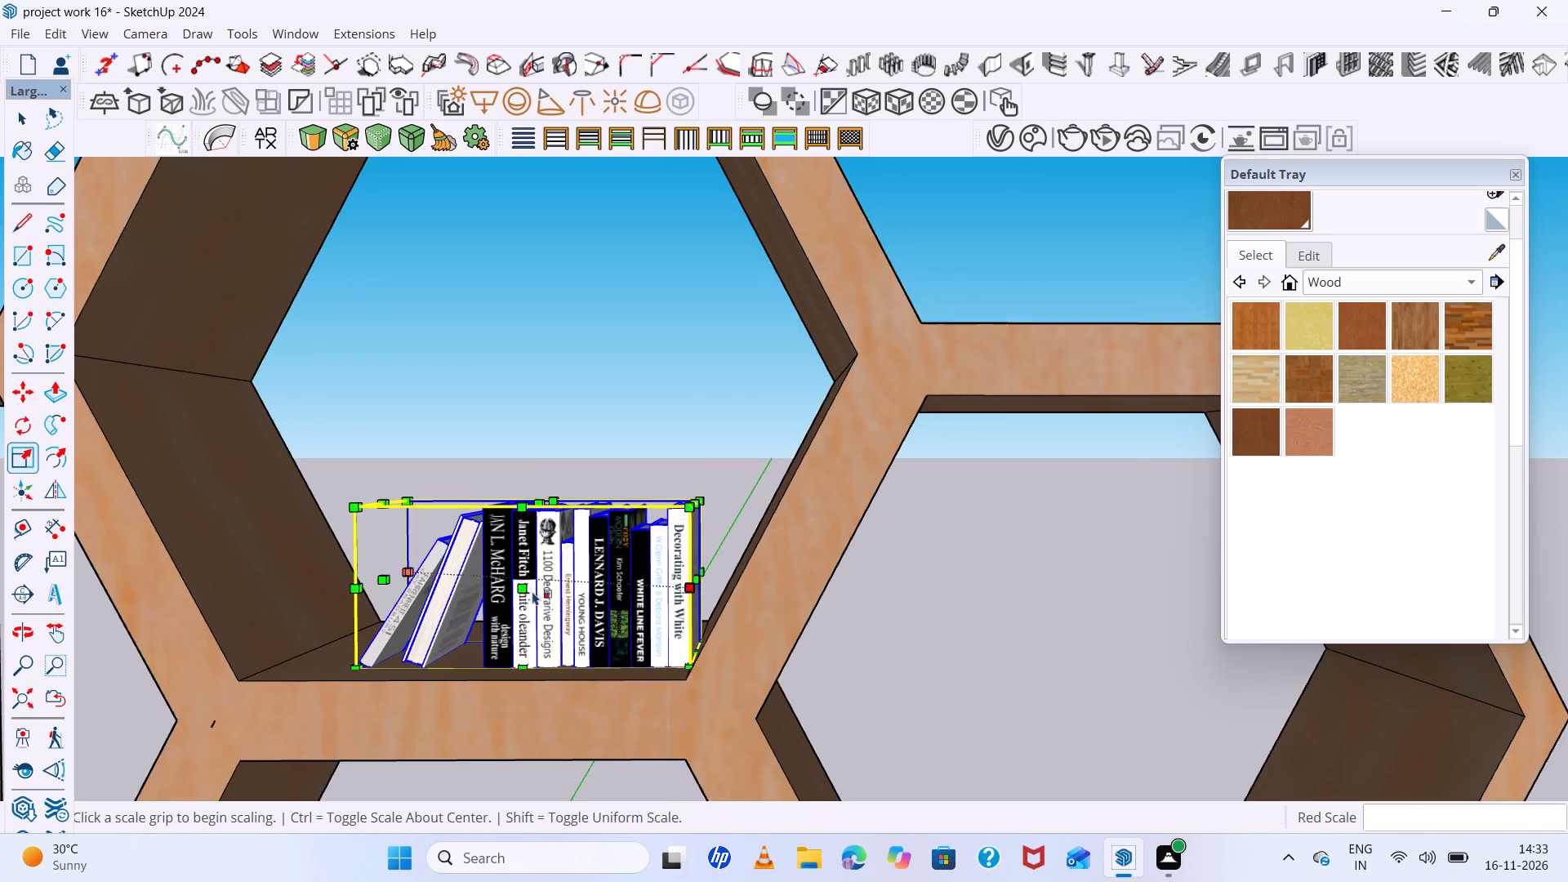
scroll(338, 571, up, 3)
click(401, 583)
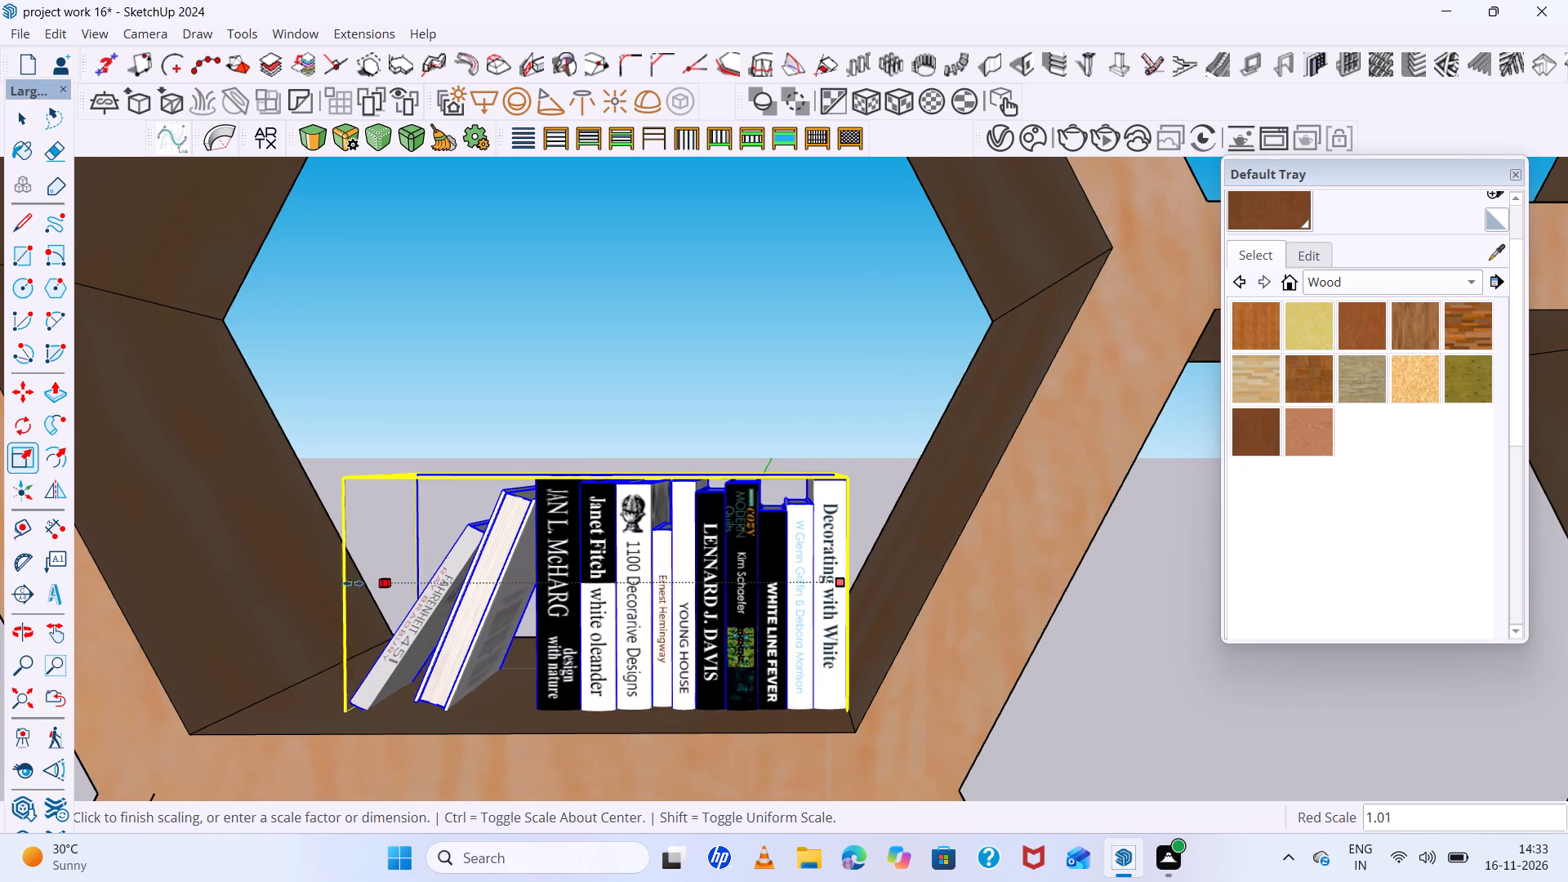
click(296, 596)
Scale the books taller along the blue axis to fill more of the cell's height, and deselect them.
scroll(296, 596, down, 5)
scroll(432, 638, down, 4)
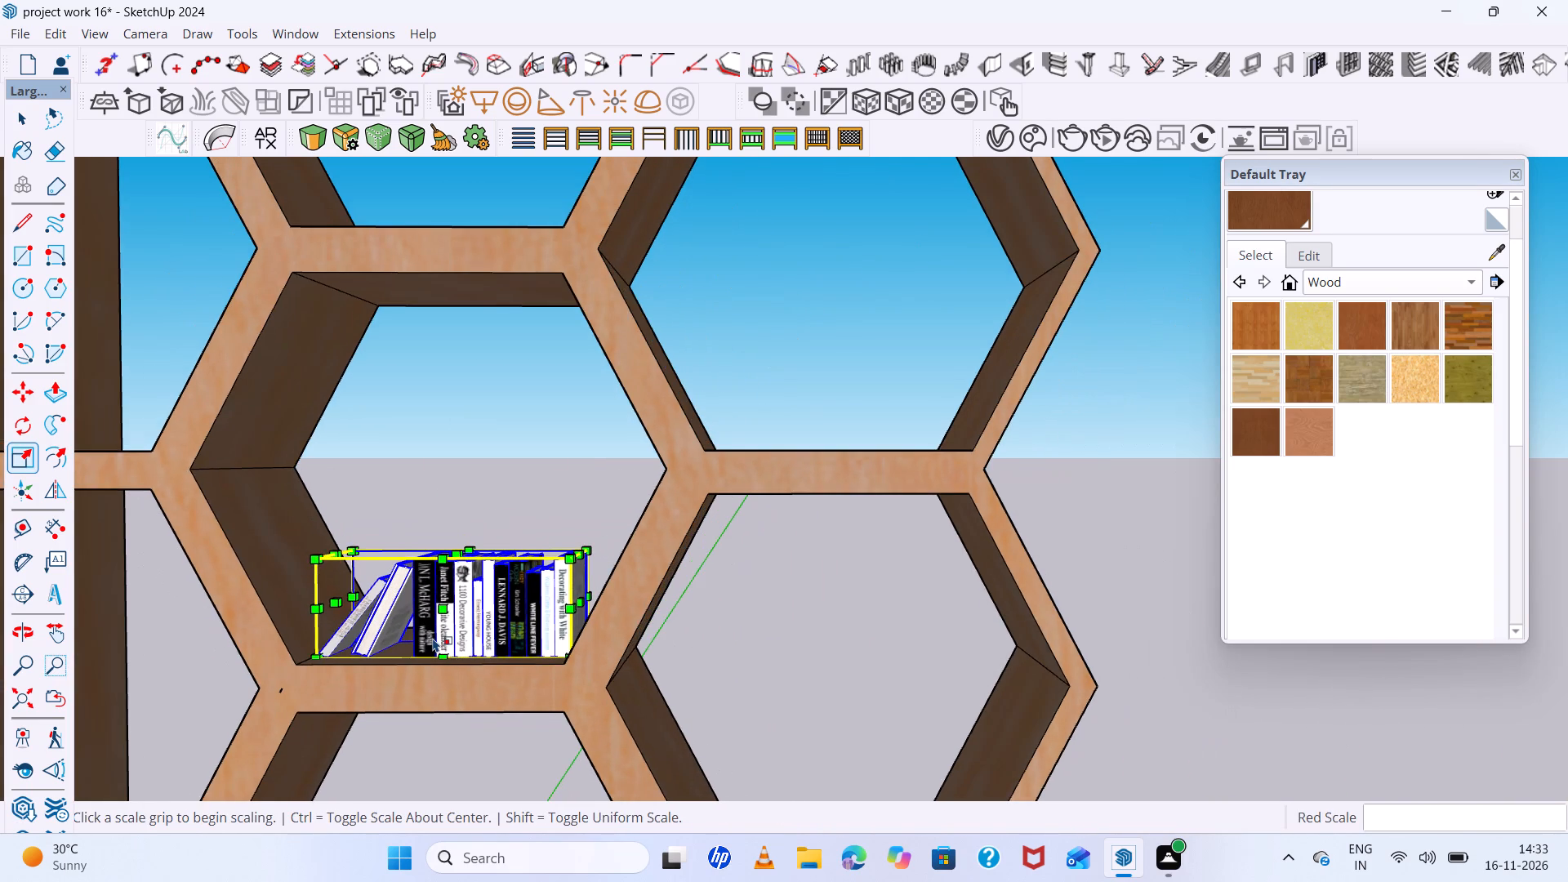
scroll(433, 638, down, 2)
middle_drag(433, 638, 437, 676)
click(461, 565)
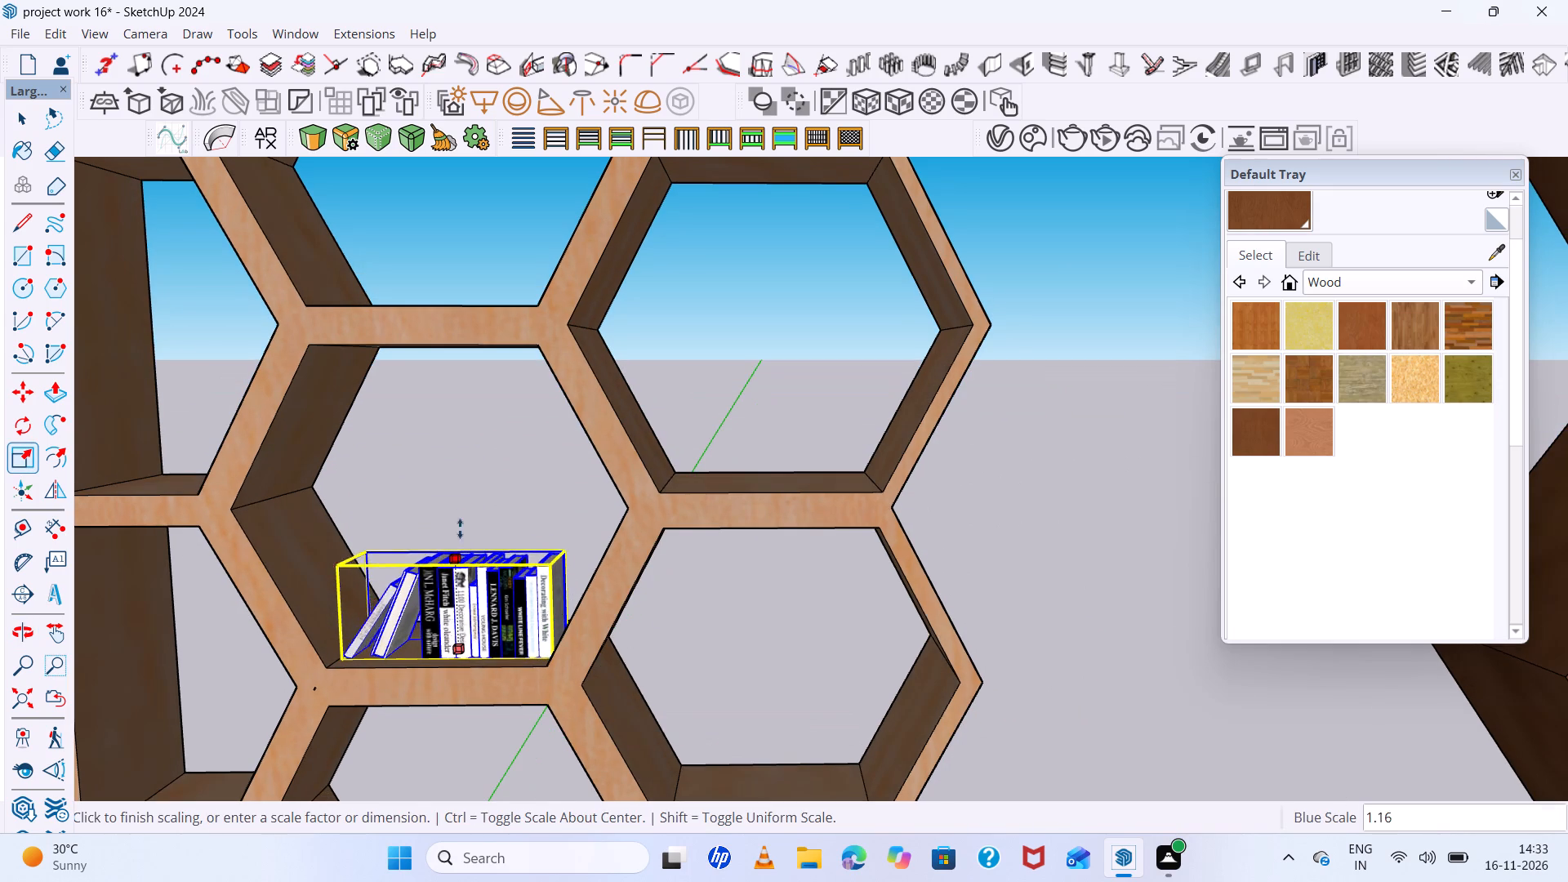
click(457, 448)
scroll(452, 570, down, 4)
middle_drag(484, 606, 505, 494)
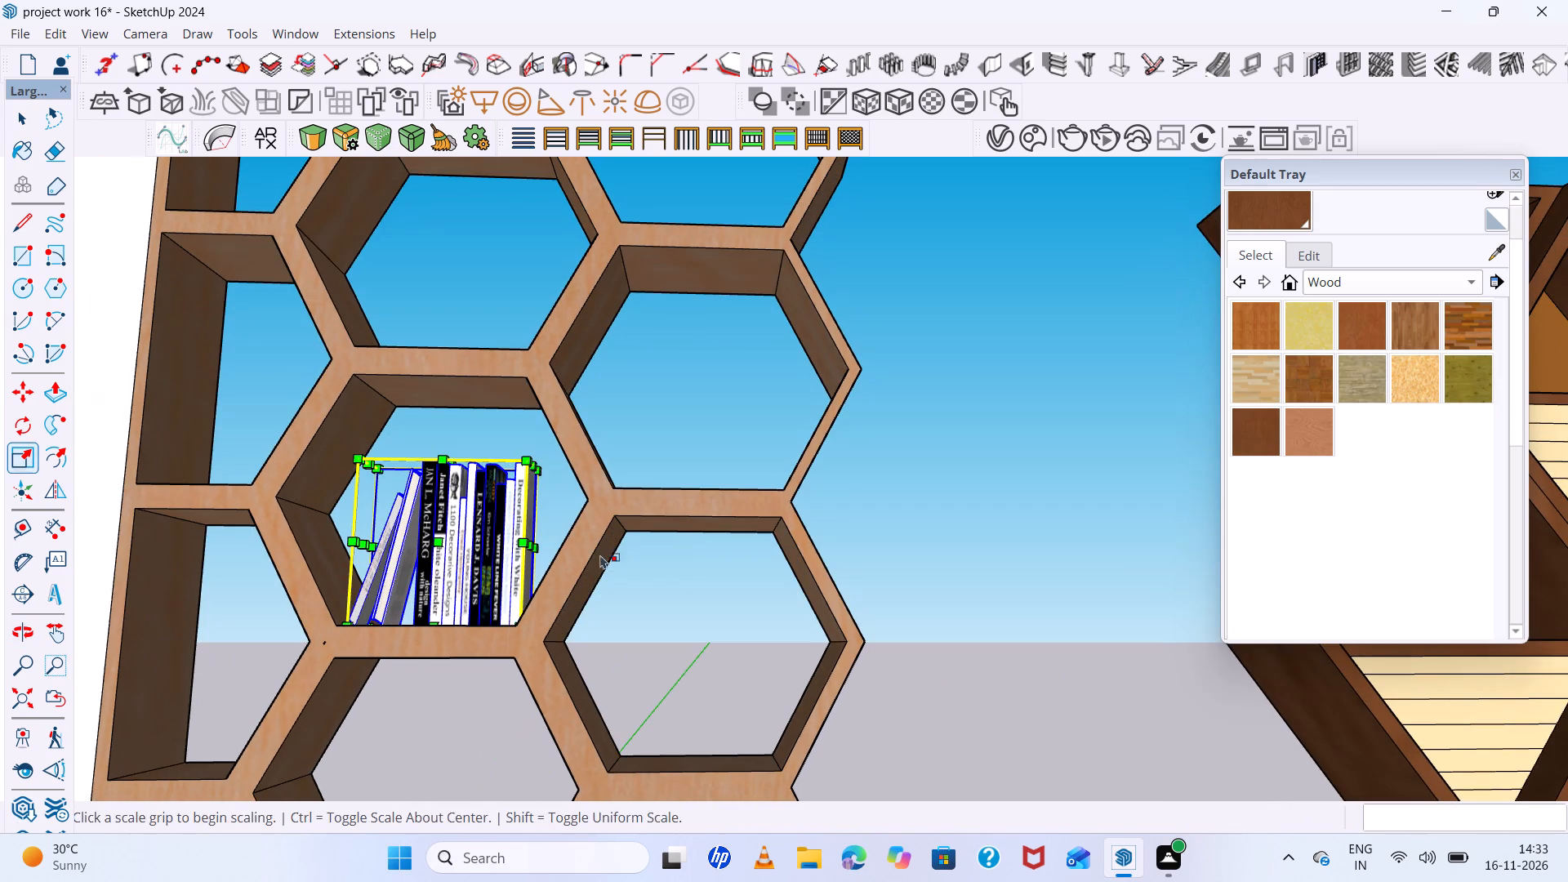
key(space)
click(862, 573)
Examine the decorated honeycomb partition alongside the neighbouring triangular partition from several angles.
scroll(854, 573, down, 5)
middle_drag(854, 573, 821, 608)
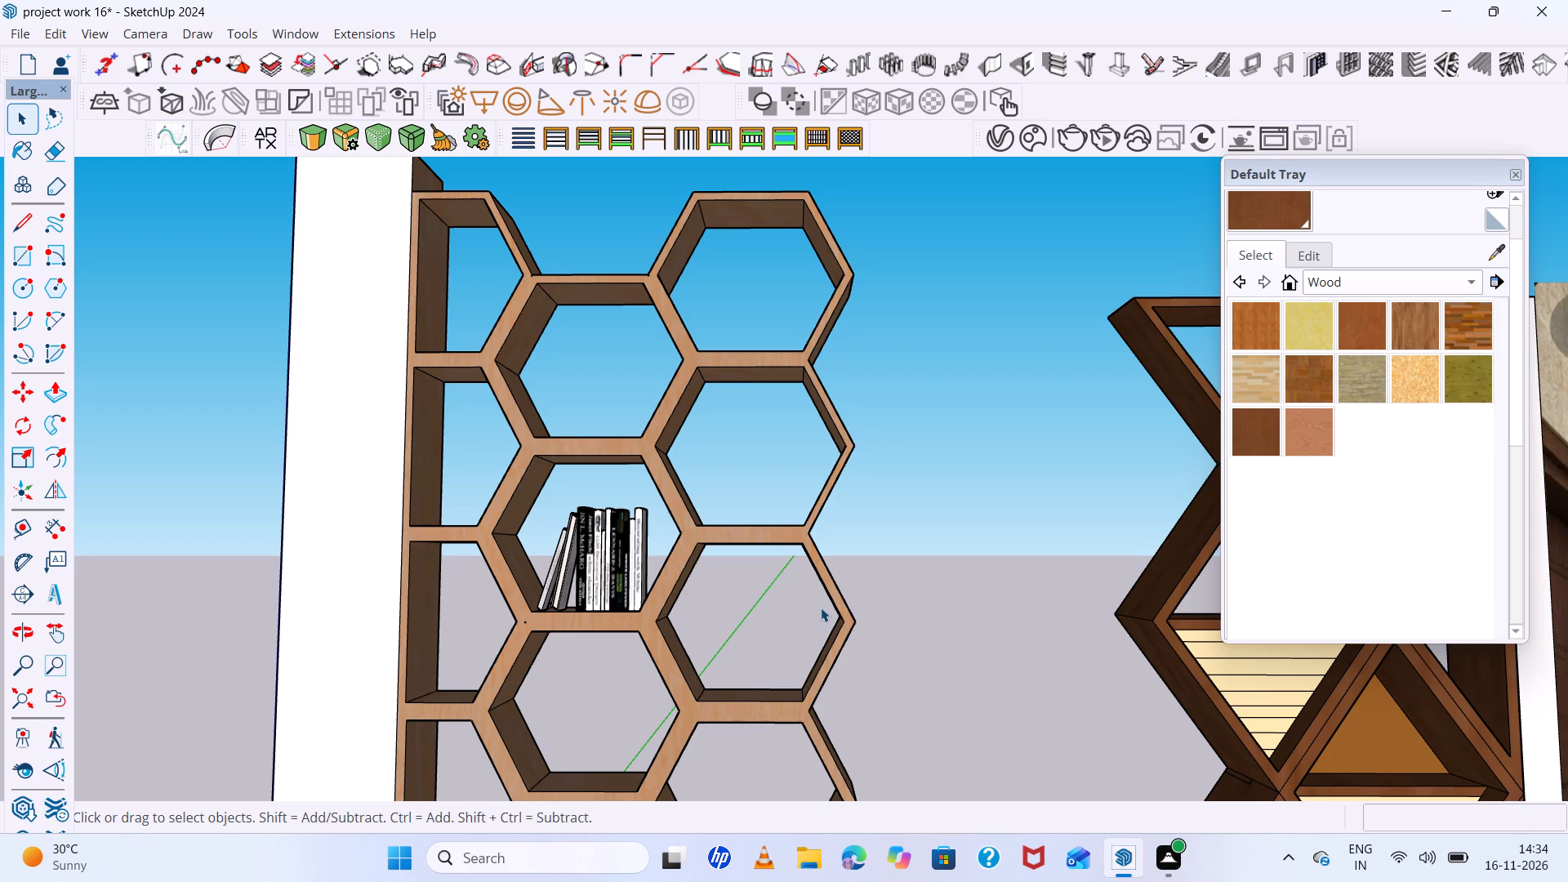
scroll(821, 608, down, 4)
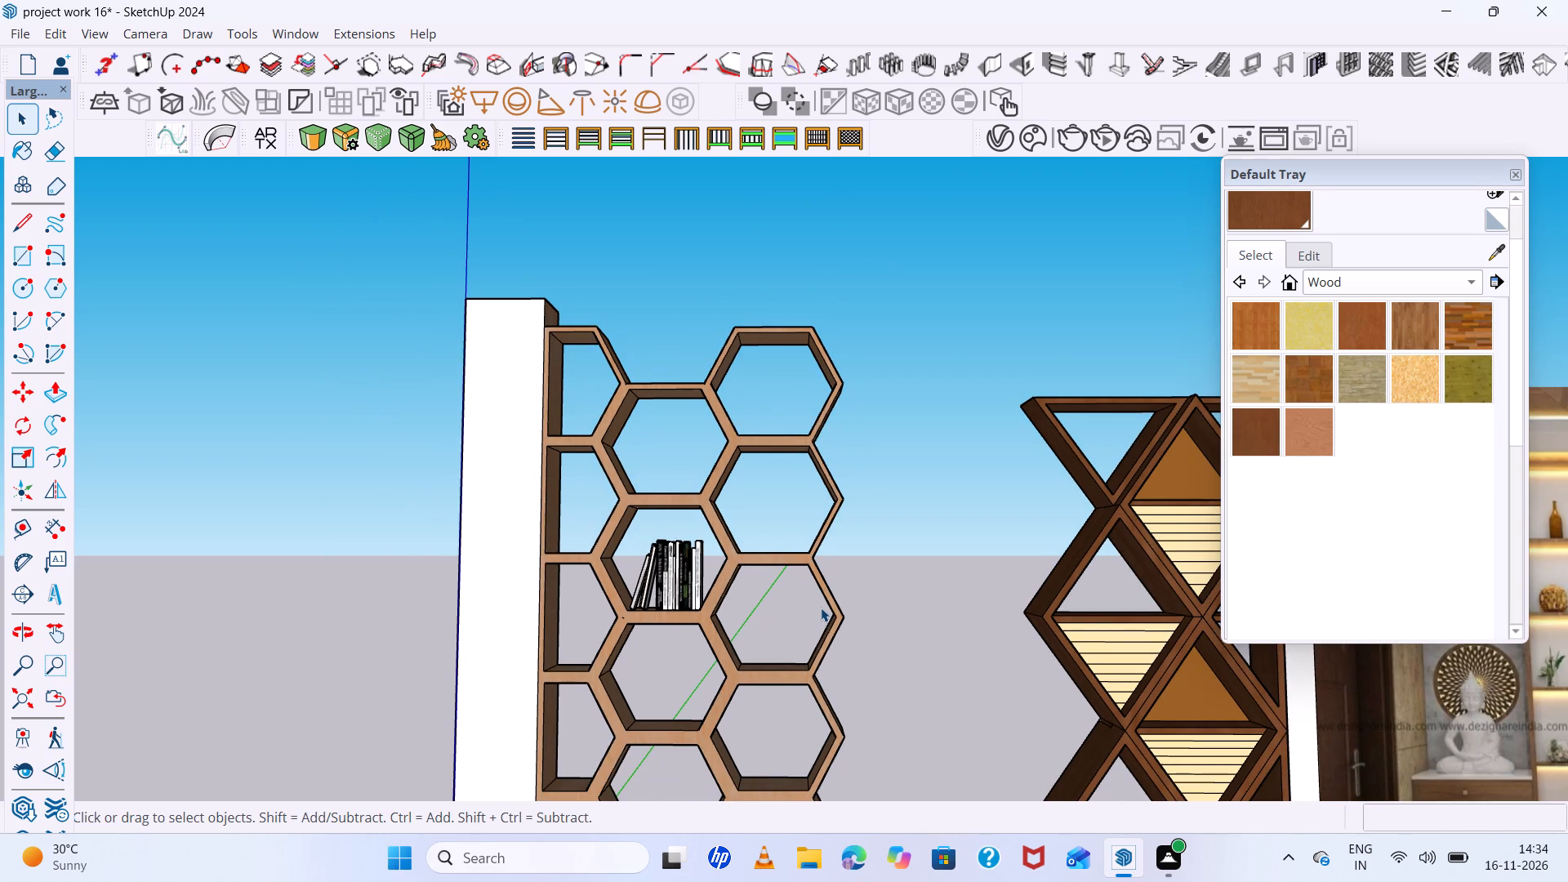
scroll(821, 608, up, 3)
scroll(821, 608, down, 4)
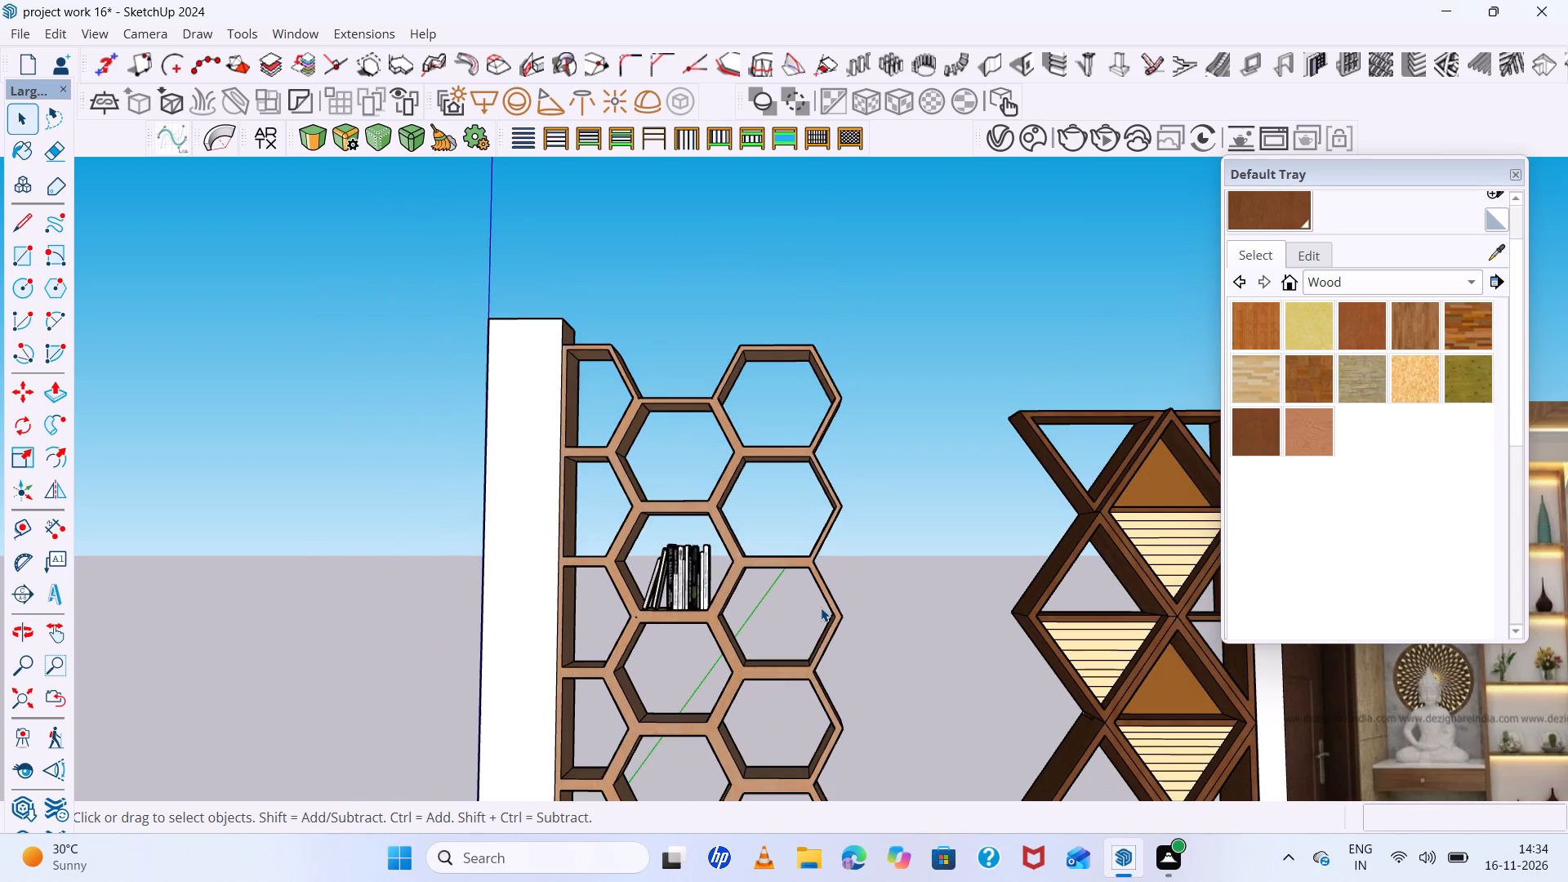
scroll(821, 608, down, 4)
middle_drag(821, 601, 838, 541)
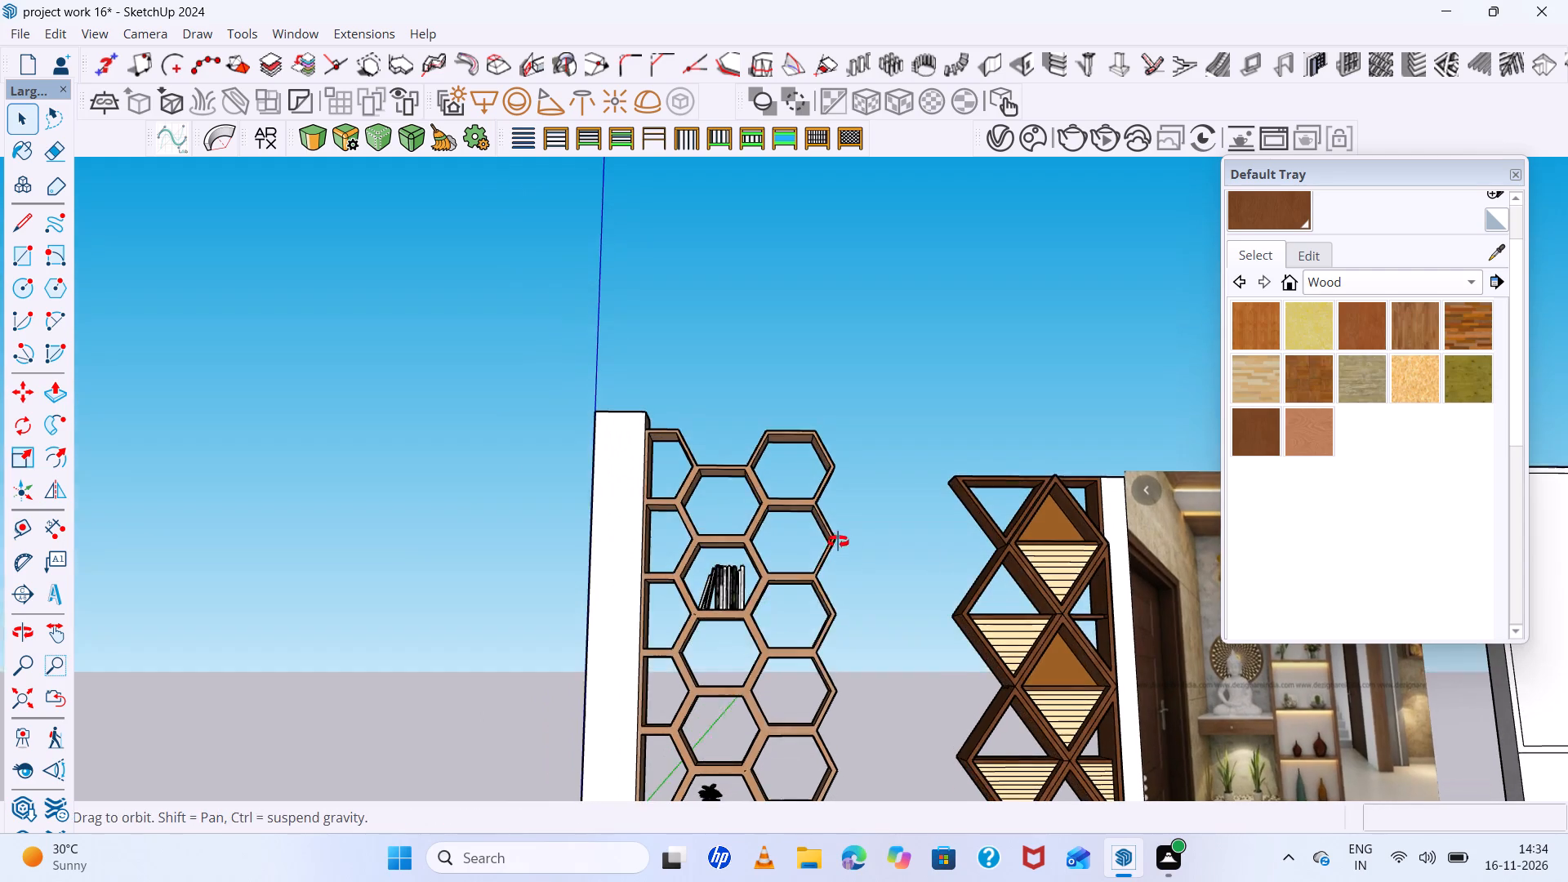
middle_drag(838, 541, 840, 539)
scroll(884, 480, up, 5)
scroll(857, 483, down, 5)
middle_drag(860, 528, 788, 658)
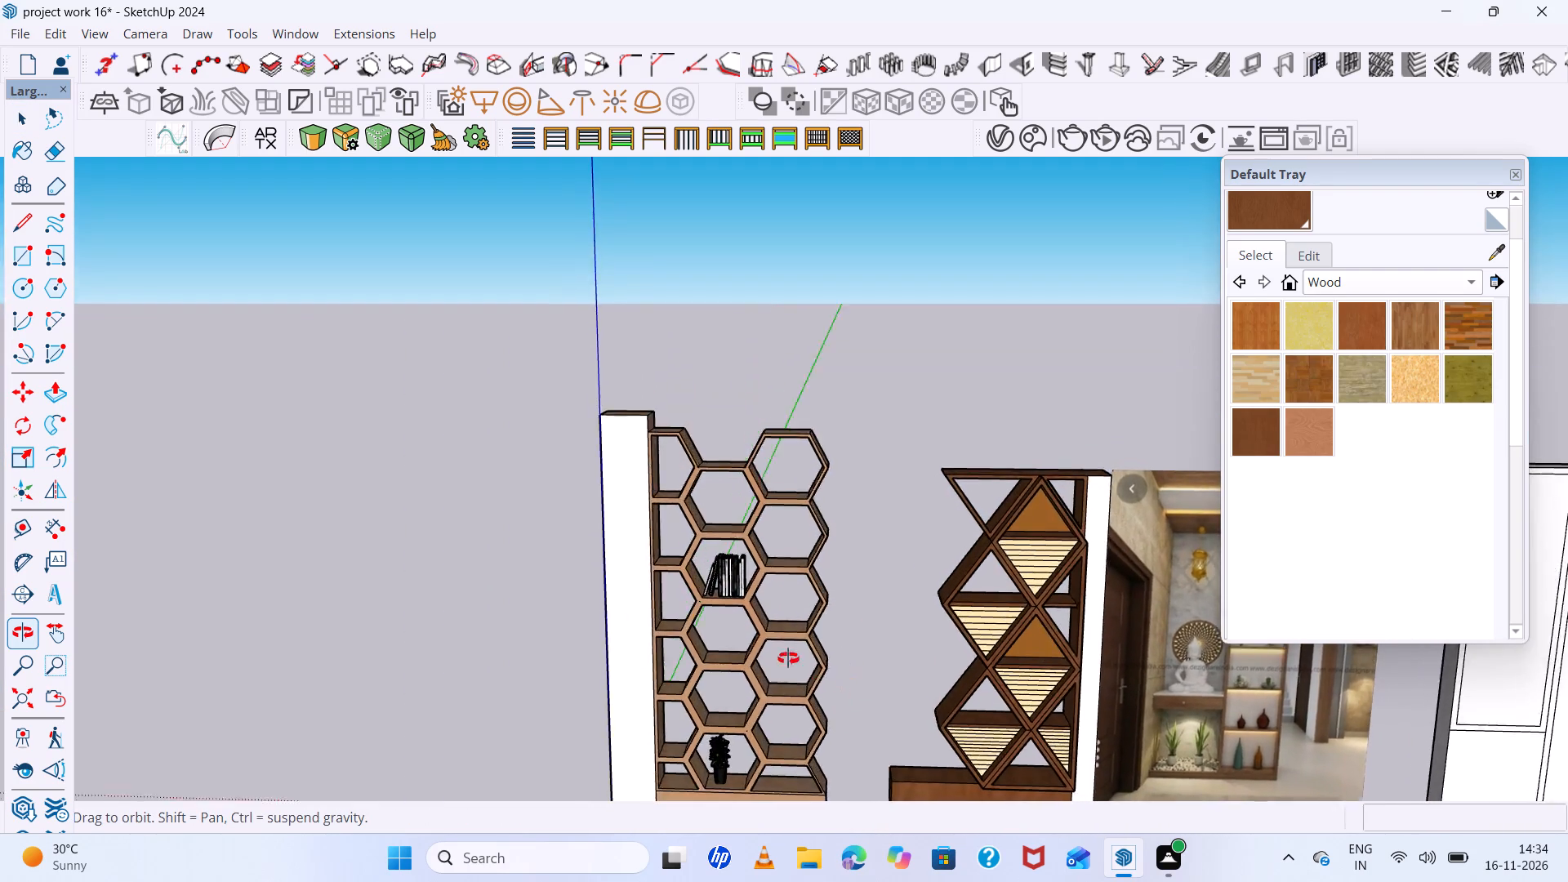
middle_drag(788, 658, 645, 550)
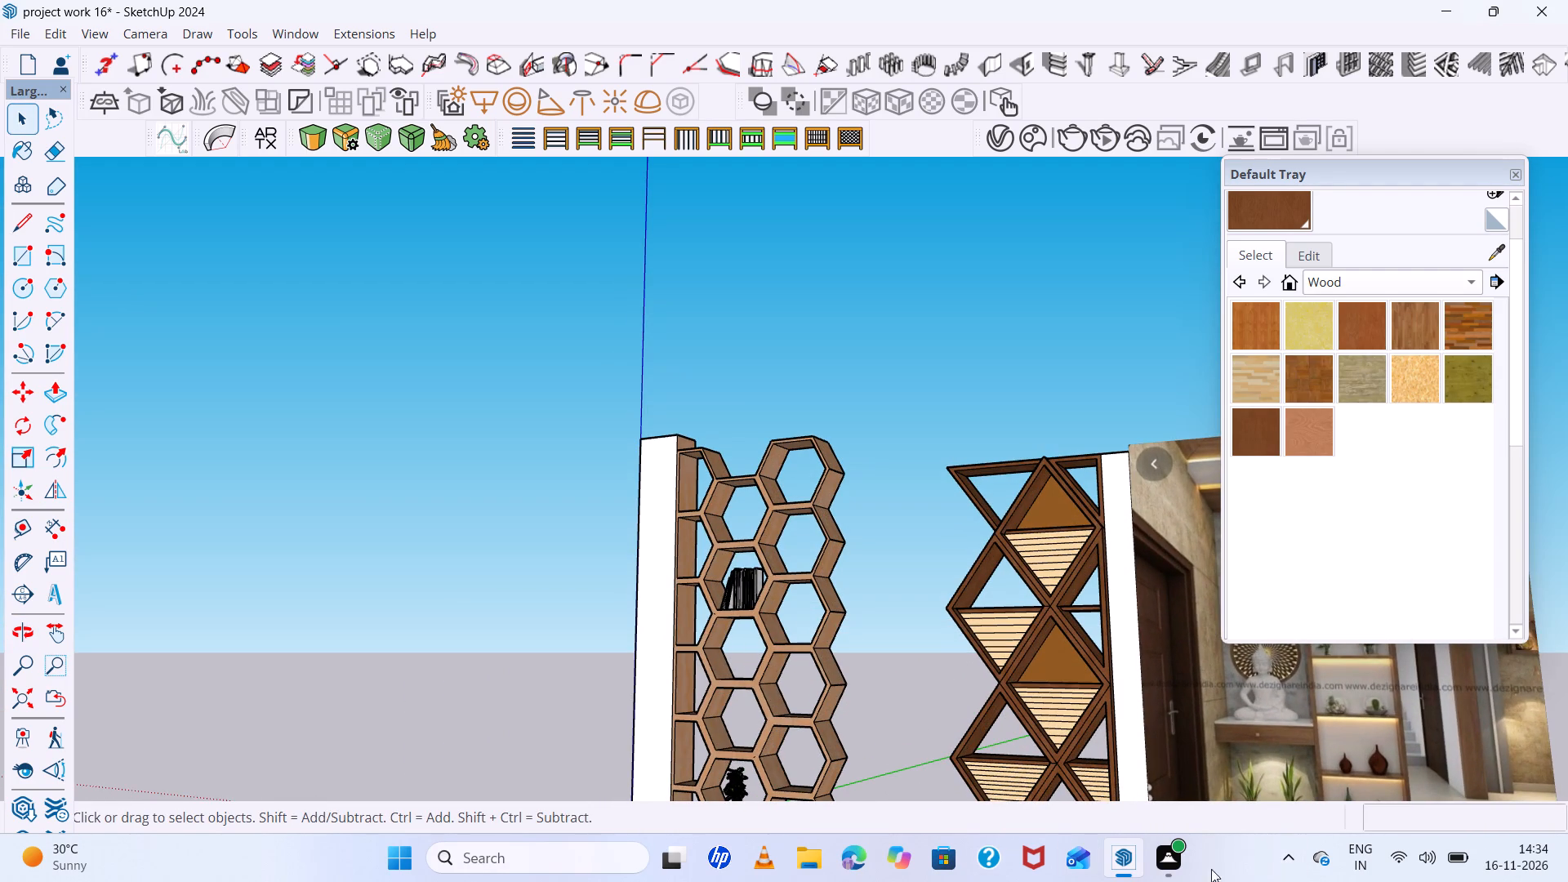
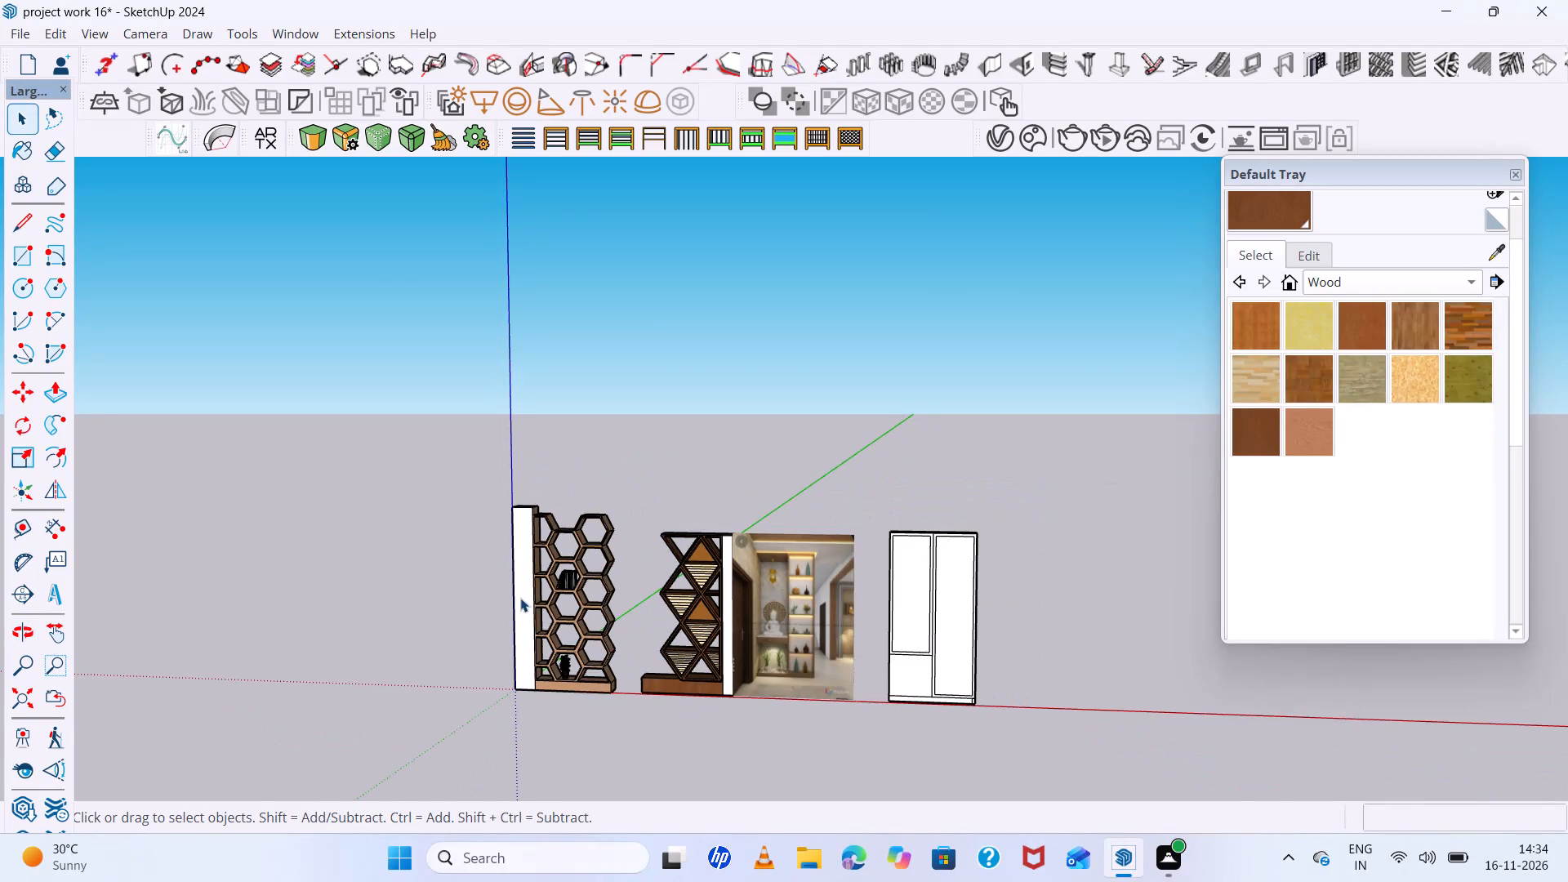
Examine the honeycomb, triangular and unfinished third partitions alongside the reference photo from several angles.
scroll(520, 598, down, 4)
middle_drag(520, 598, 579, 619)
scroll(579, 619, up, 5)
scroll(579, 619, down, 4)
middle_drag(548, 621, 522, 626)
scroll(659, 593, up, 5)
scroll(659, 593, down, 4)
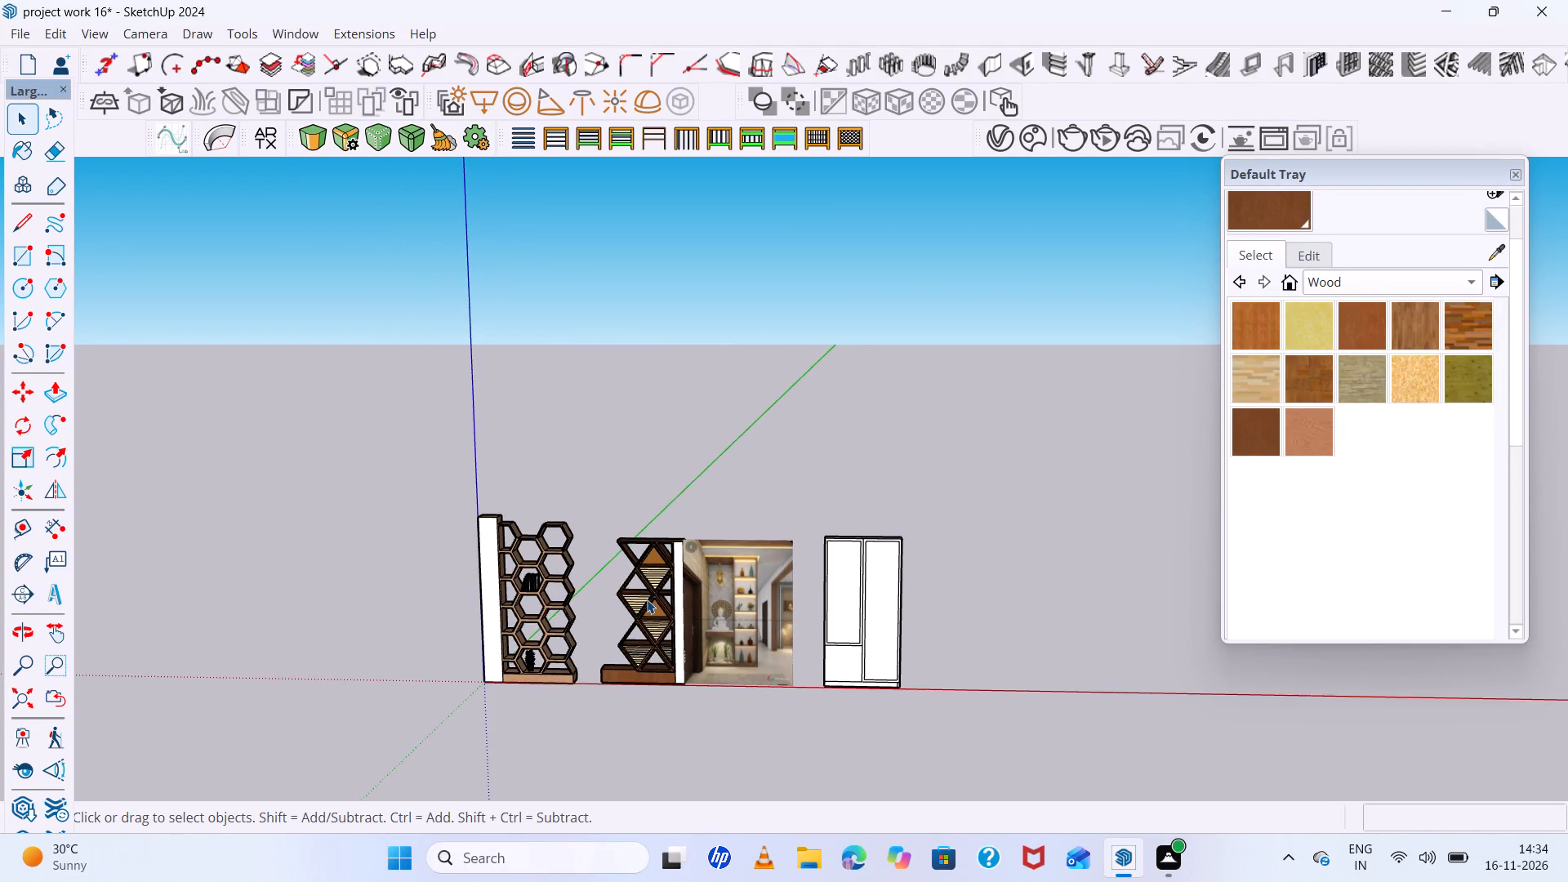
middle_drag(627, 609, 568, 626)
scroll(645, 611, up, 6)
scroll(647, 610, down, 3)
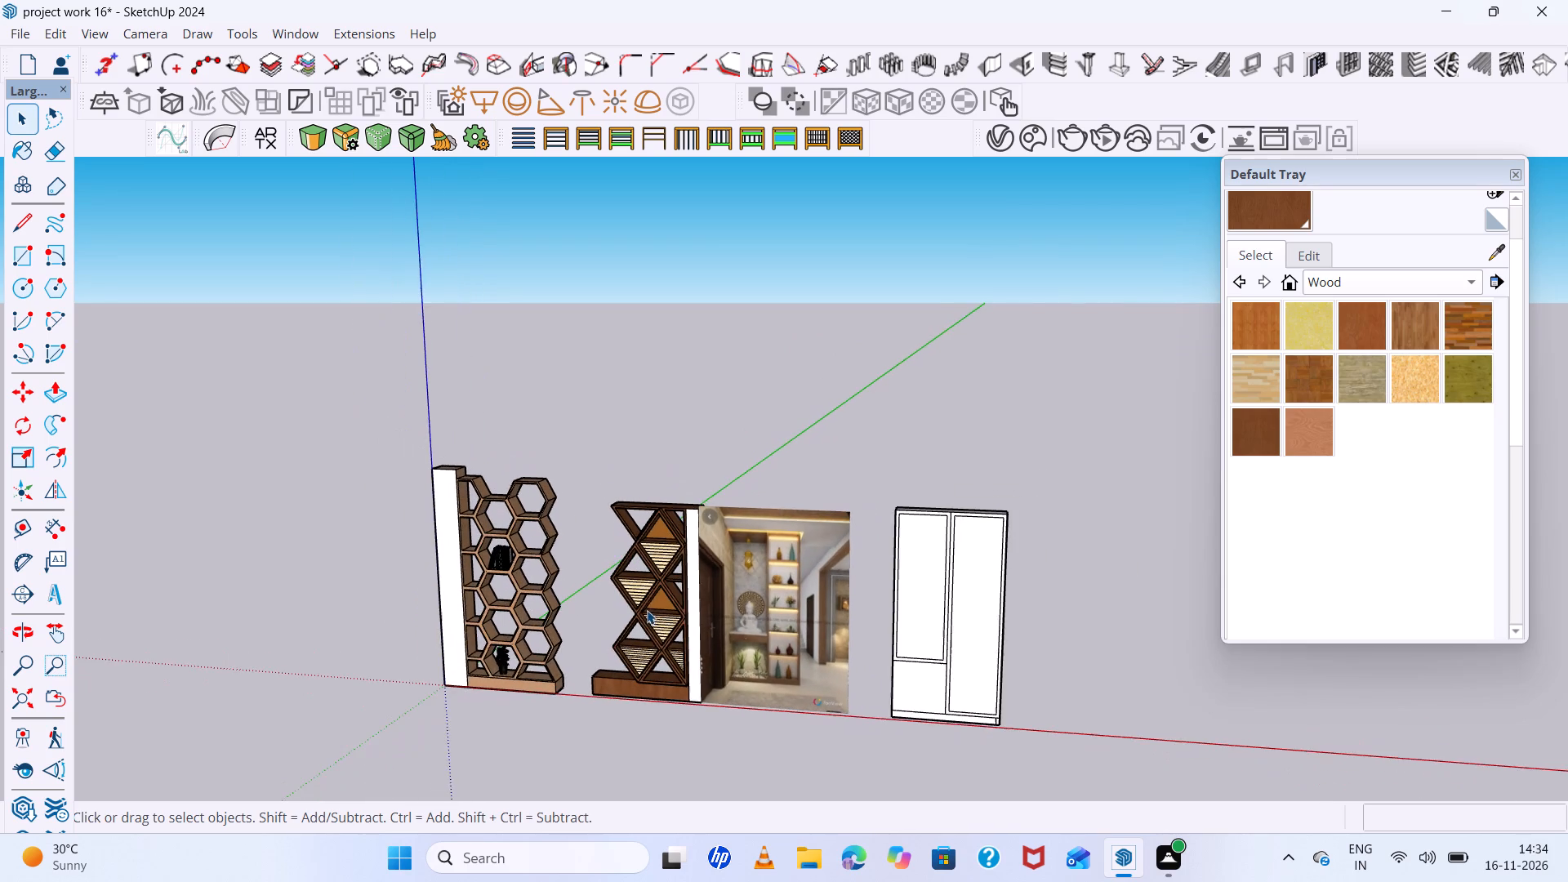
middle_drag(647, 610, 639, 623)
scroll(639, 621, down, 1)
scroll(641, 612, up, 11)
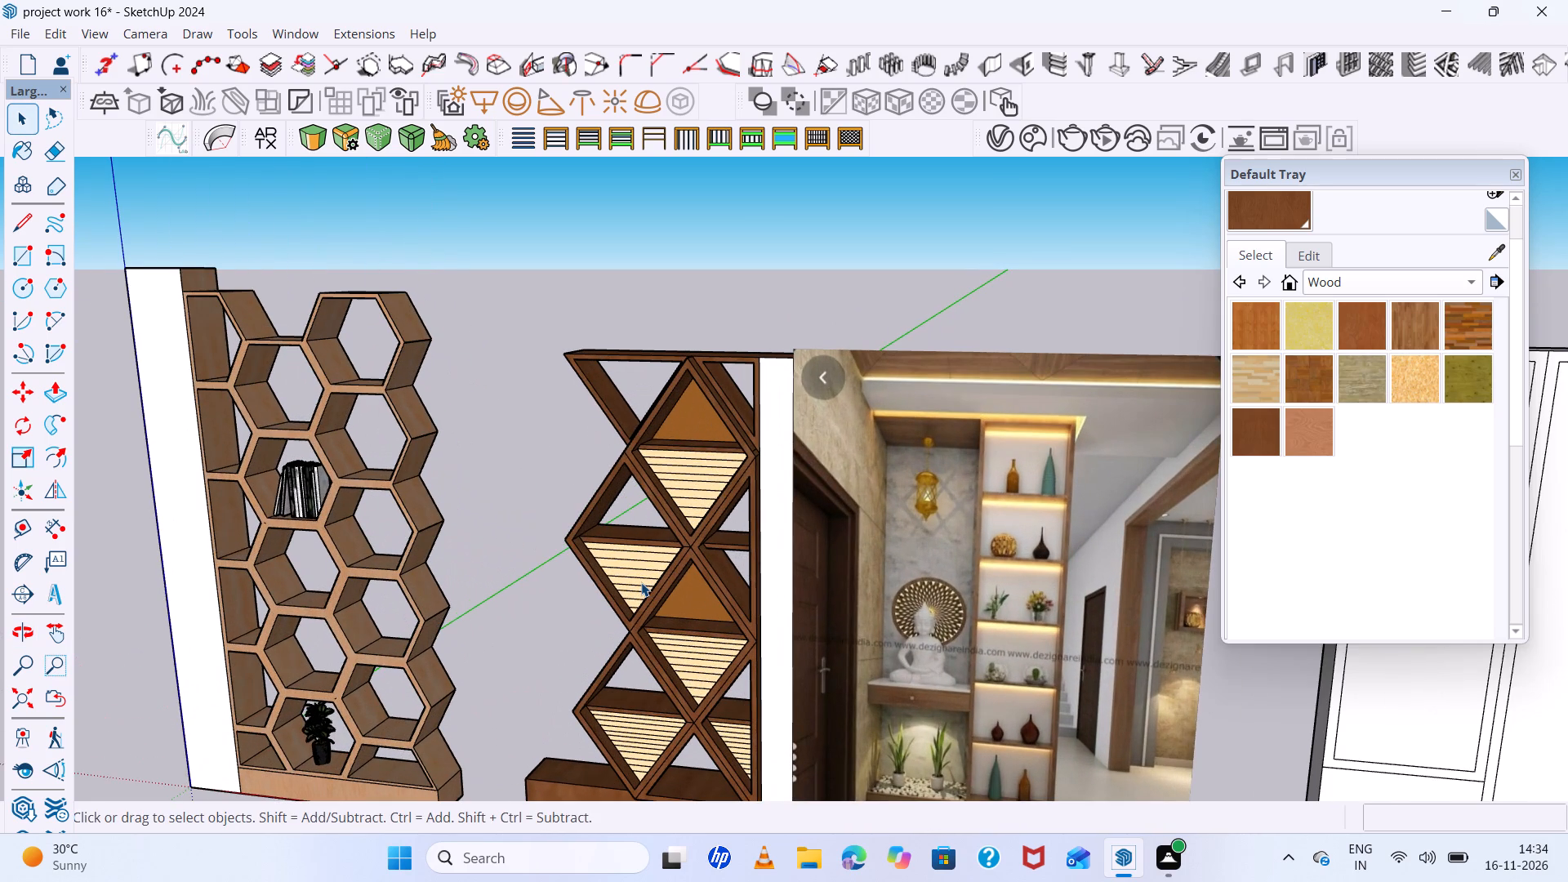
scroll(641, 580, down, 6)
scroll(541, 517, up, 5)
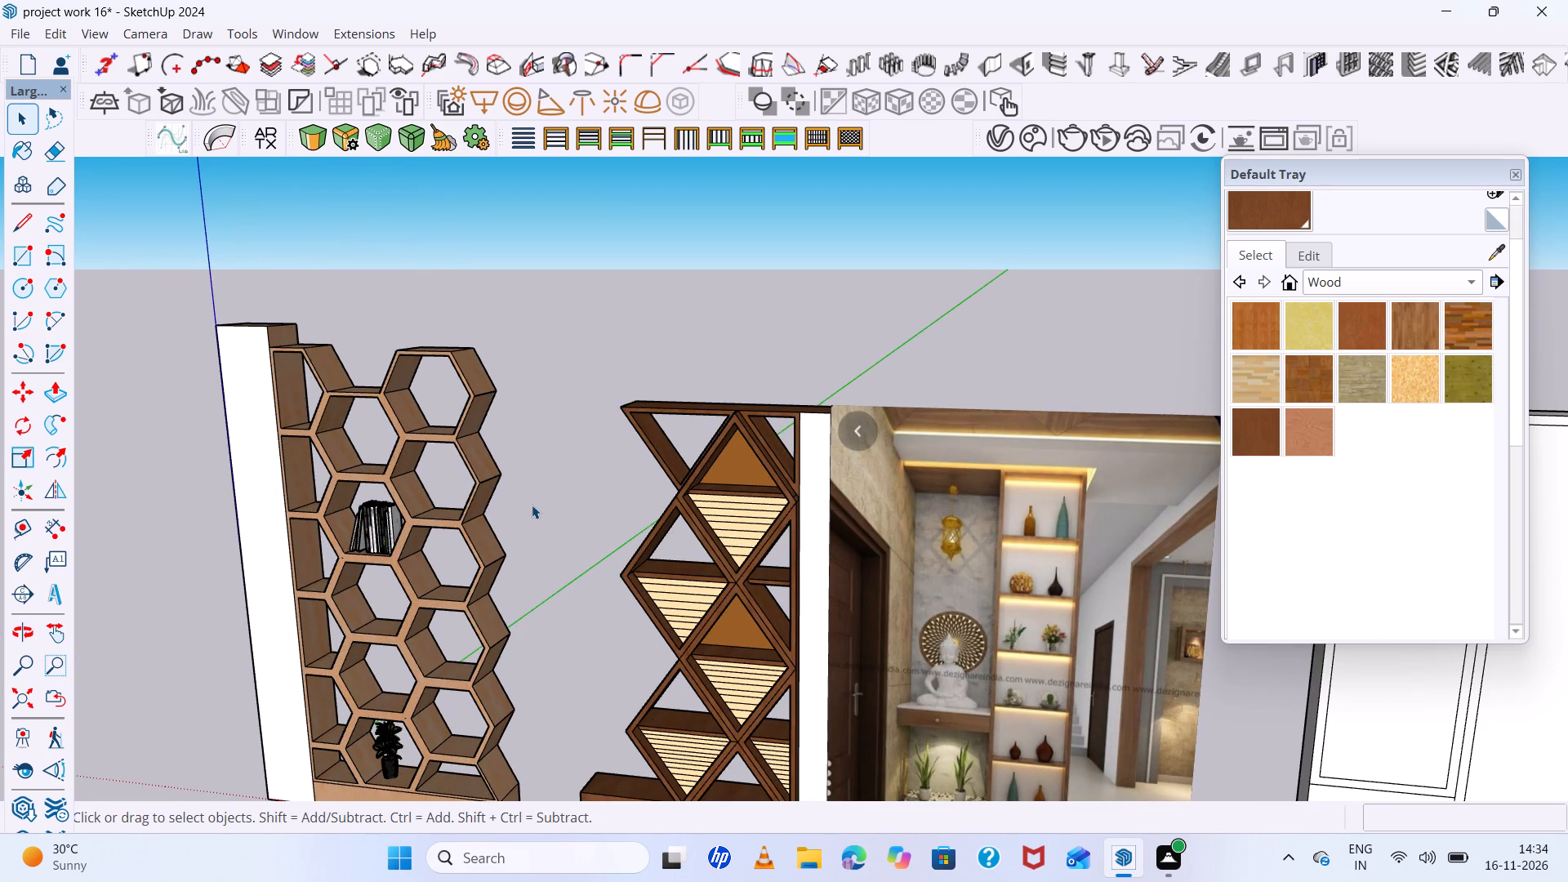
scroll(534, 509, down, 7)
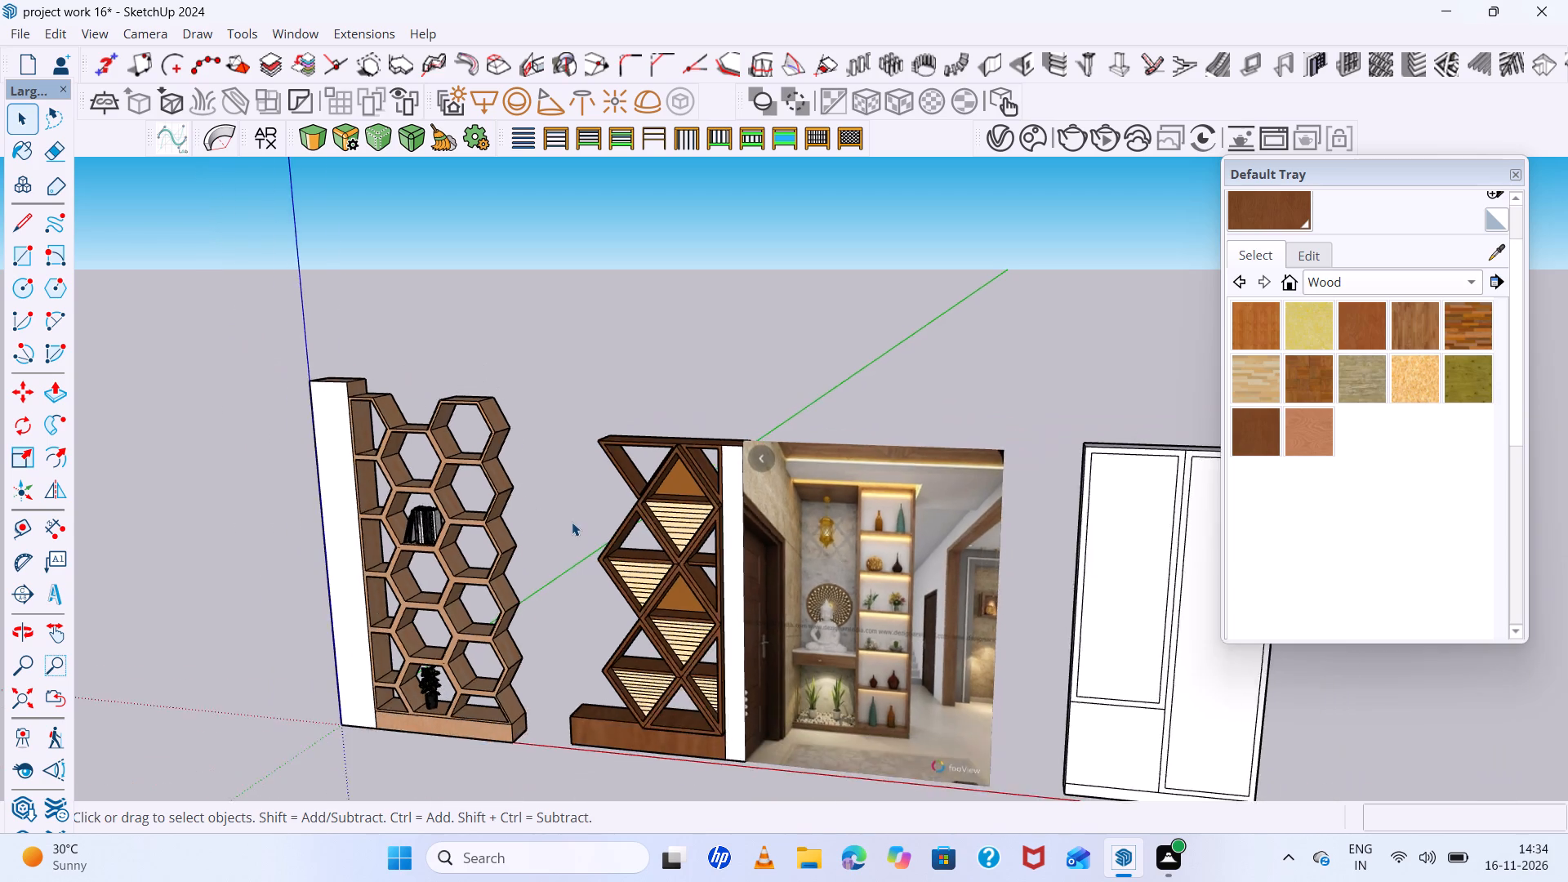
scroll(572, 522, down, 2)
middle_drag(574, 521, 707, 451)
scroll(780, 492, down, 1)
scroll(802, 510, up, 10)
scroll(802, 510, down, 13)
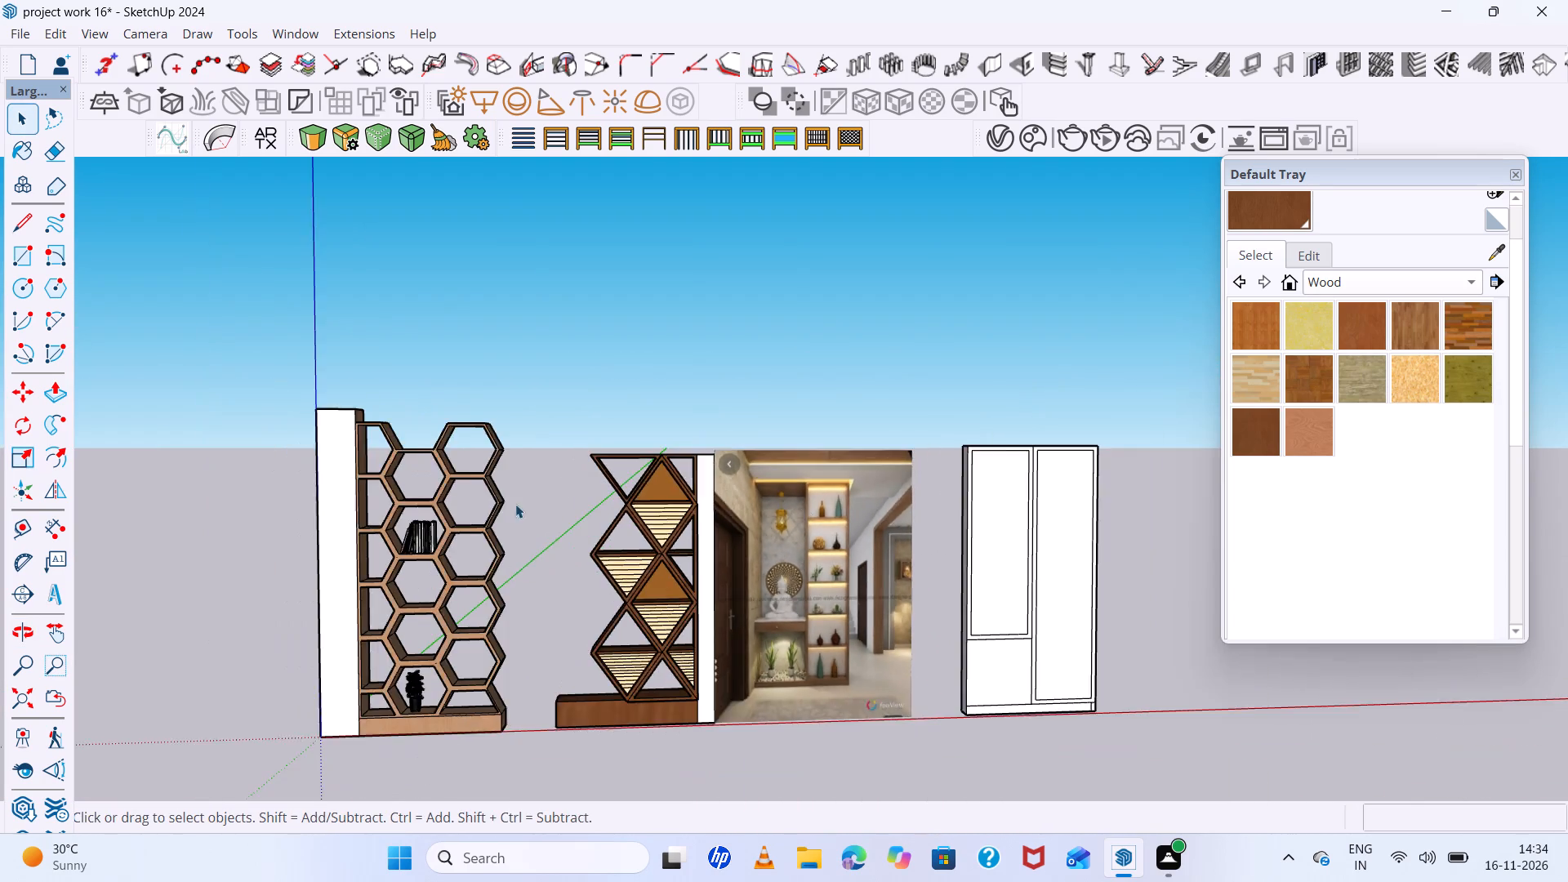
scroll(514, 503, up, 5)
Search the 3D Warehouse for "decorative" and open the Decorate model of three glass jars with plants.
click(288, 34)
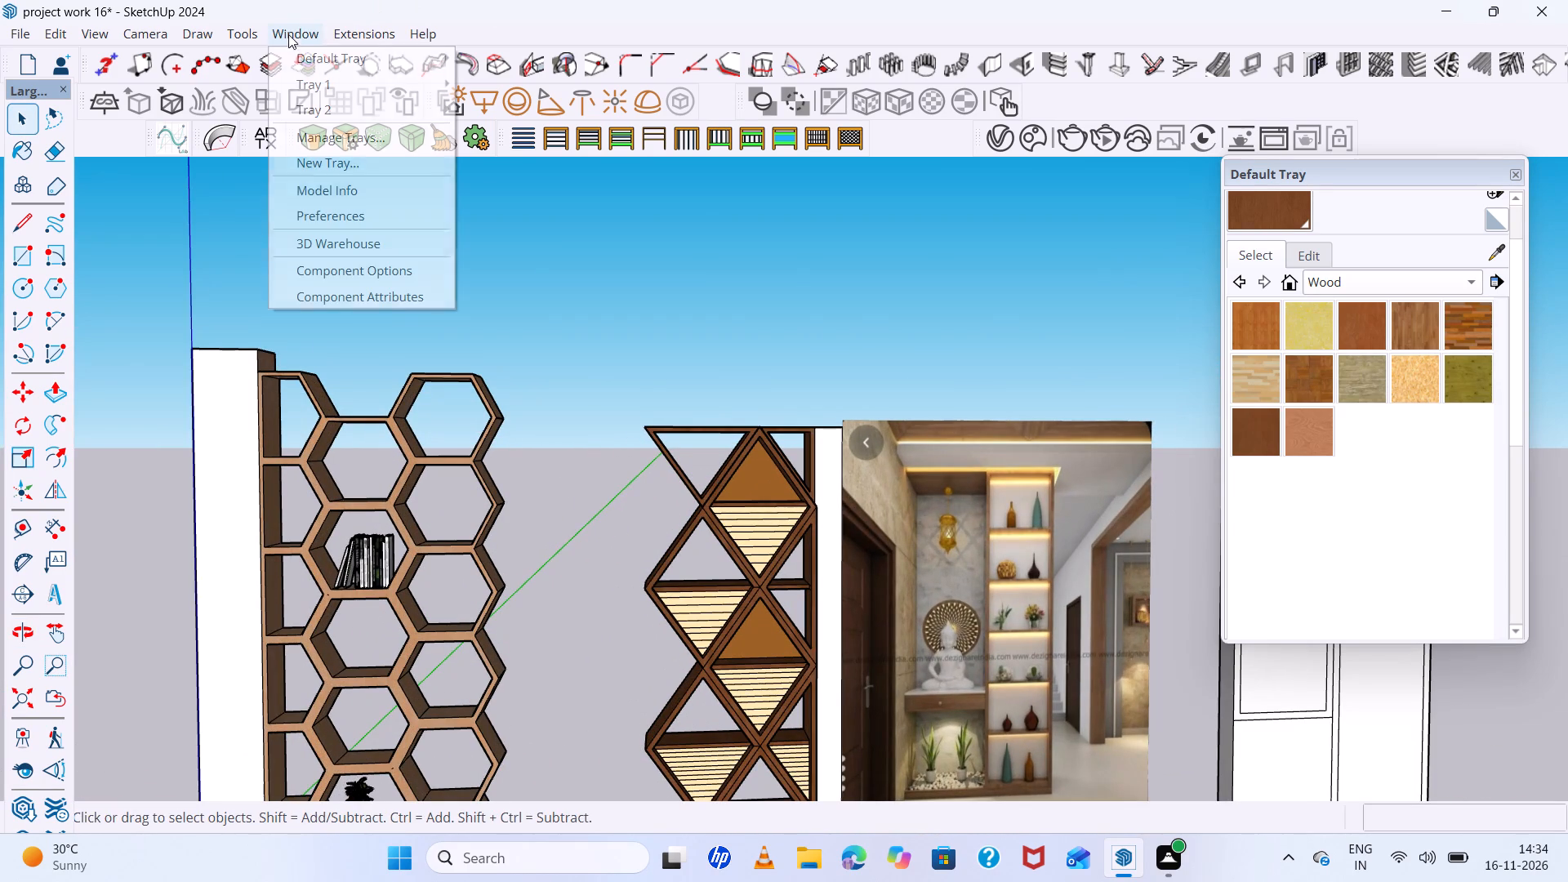
click(364, 243)
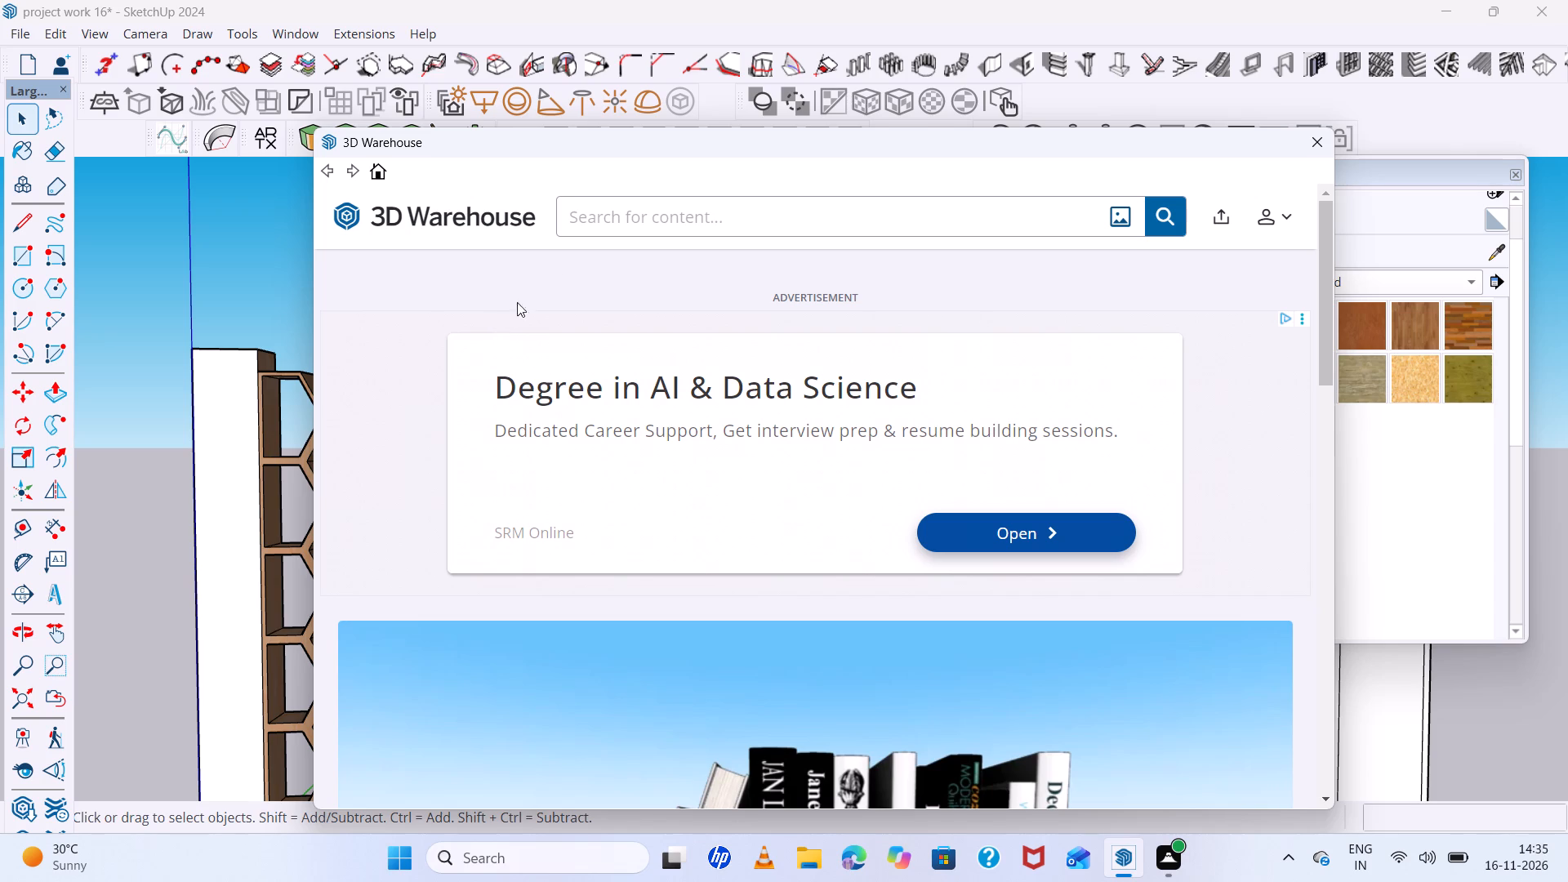
click(616, 225)
text(decorati)
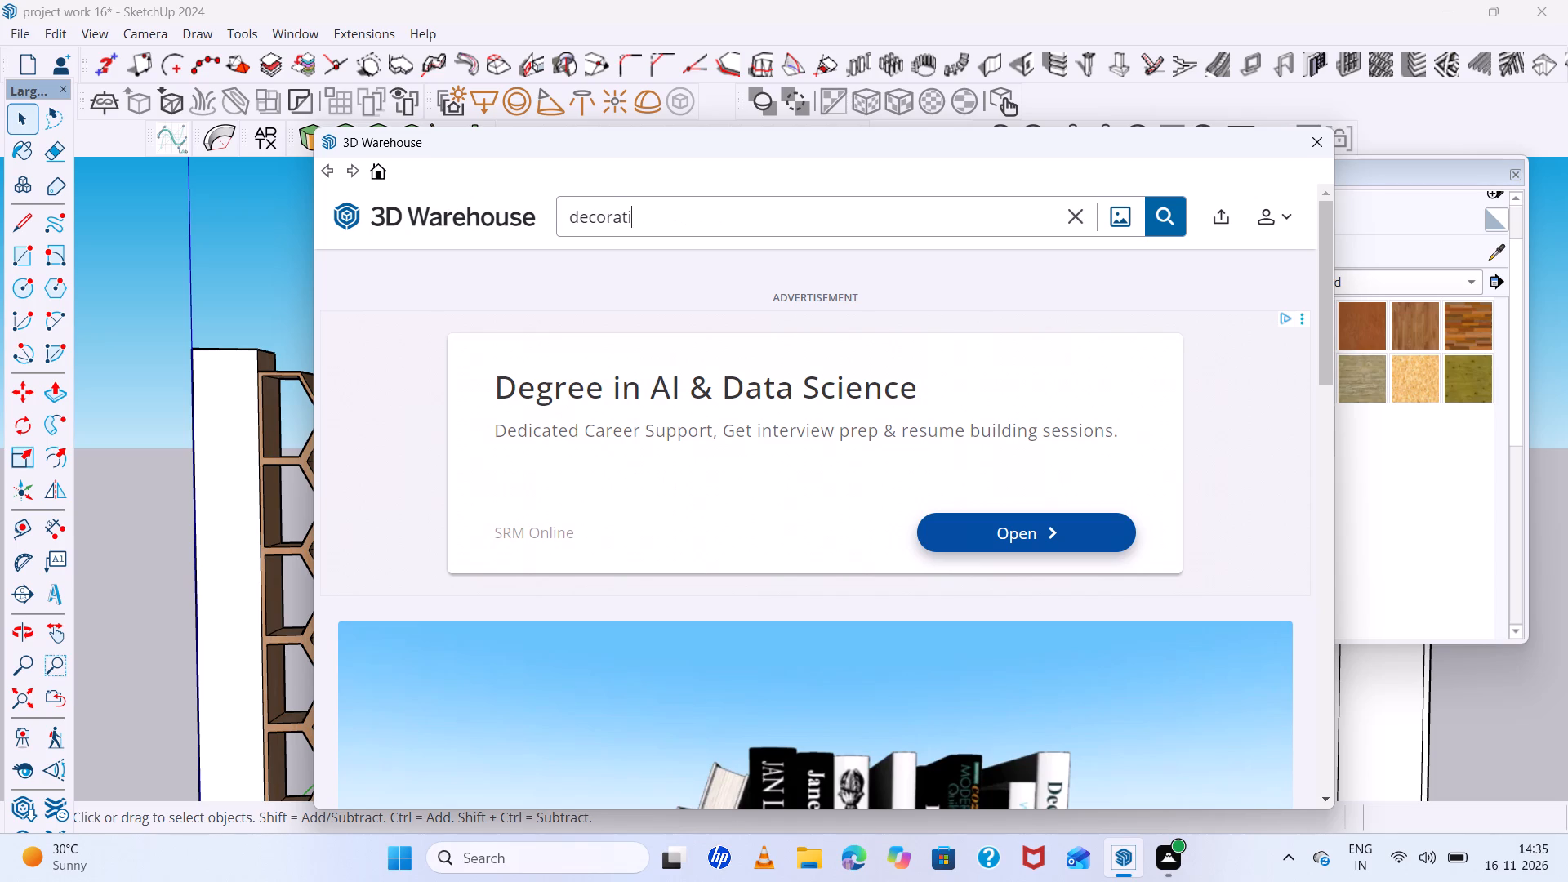
text(ve)
key(Return)
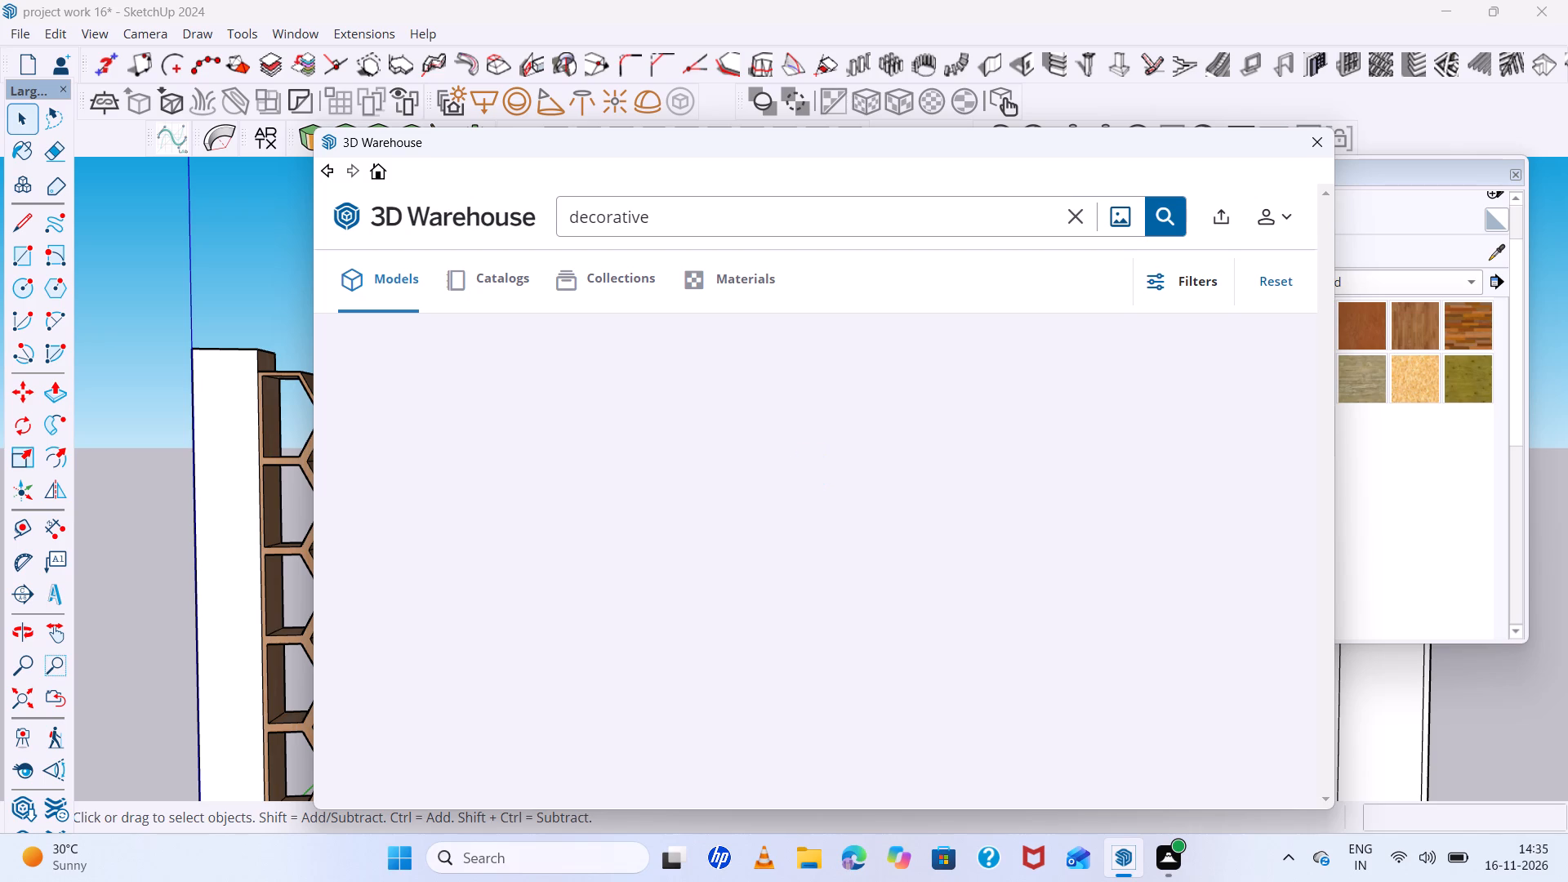
scroll(697, 394, down, 5)
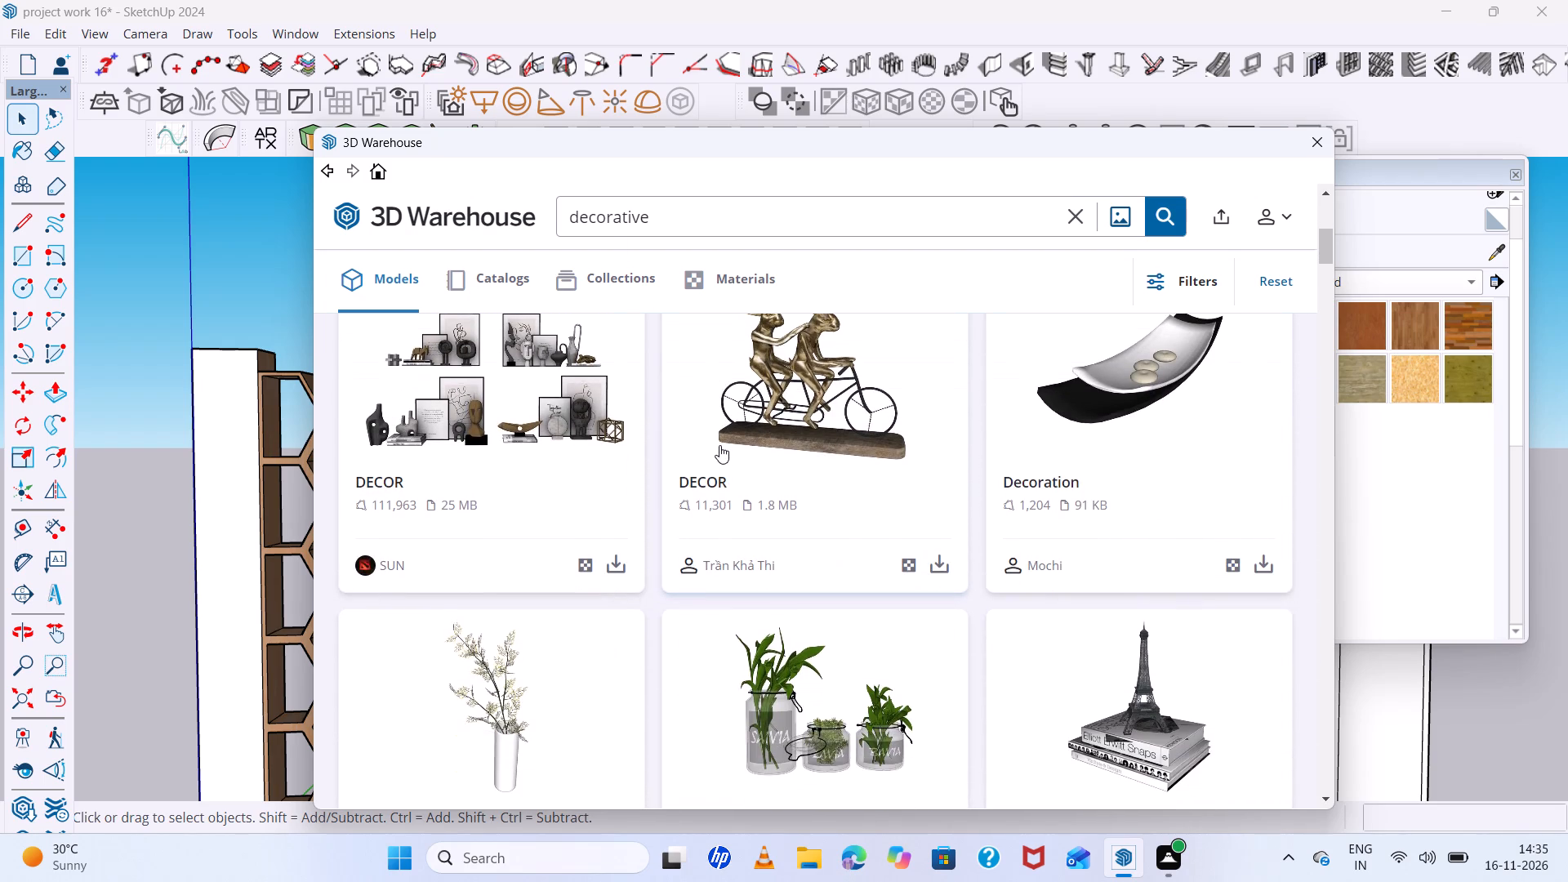
scroll(719, 445, down, 2)
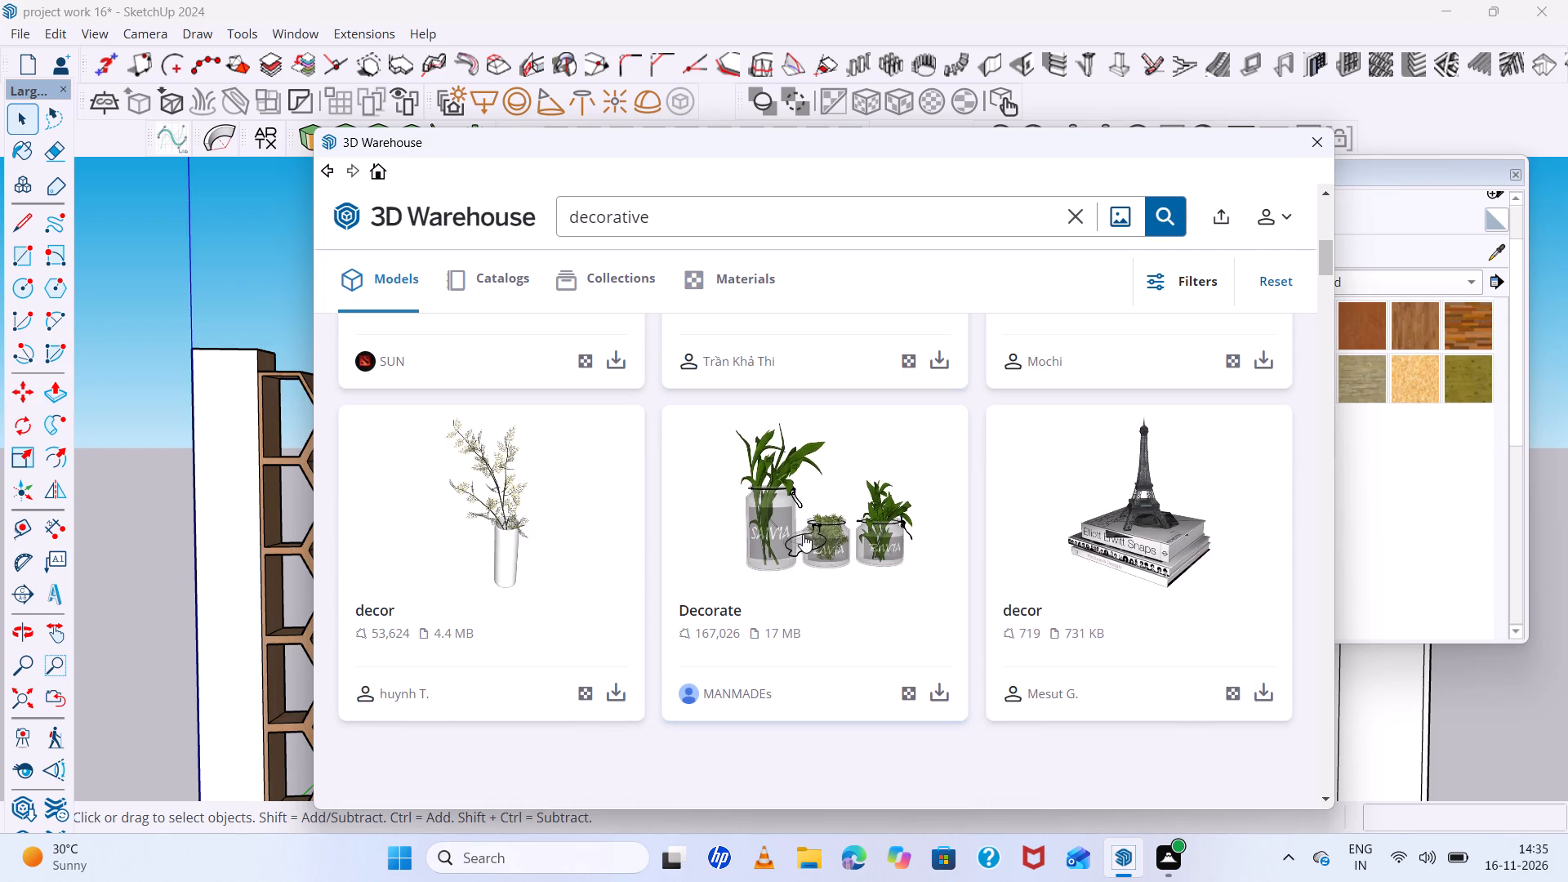
click(804, 534)
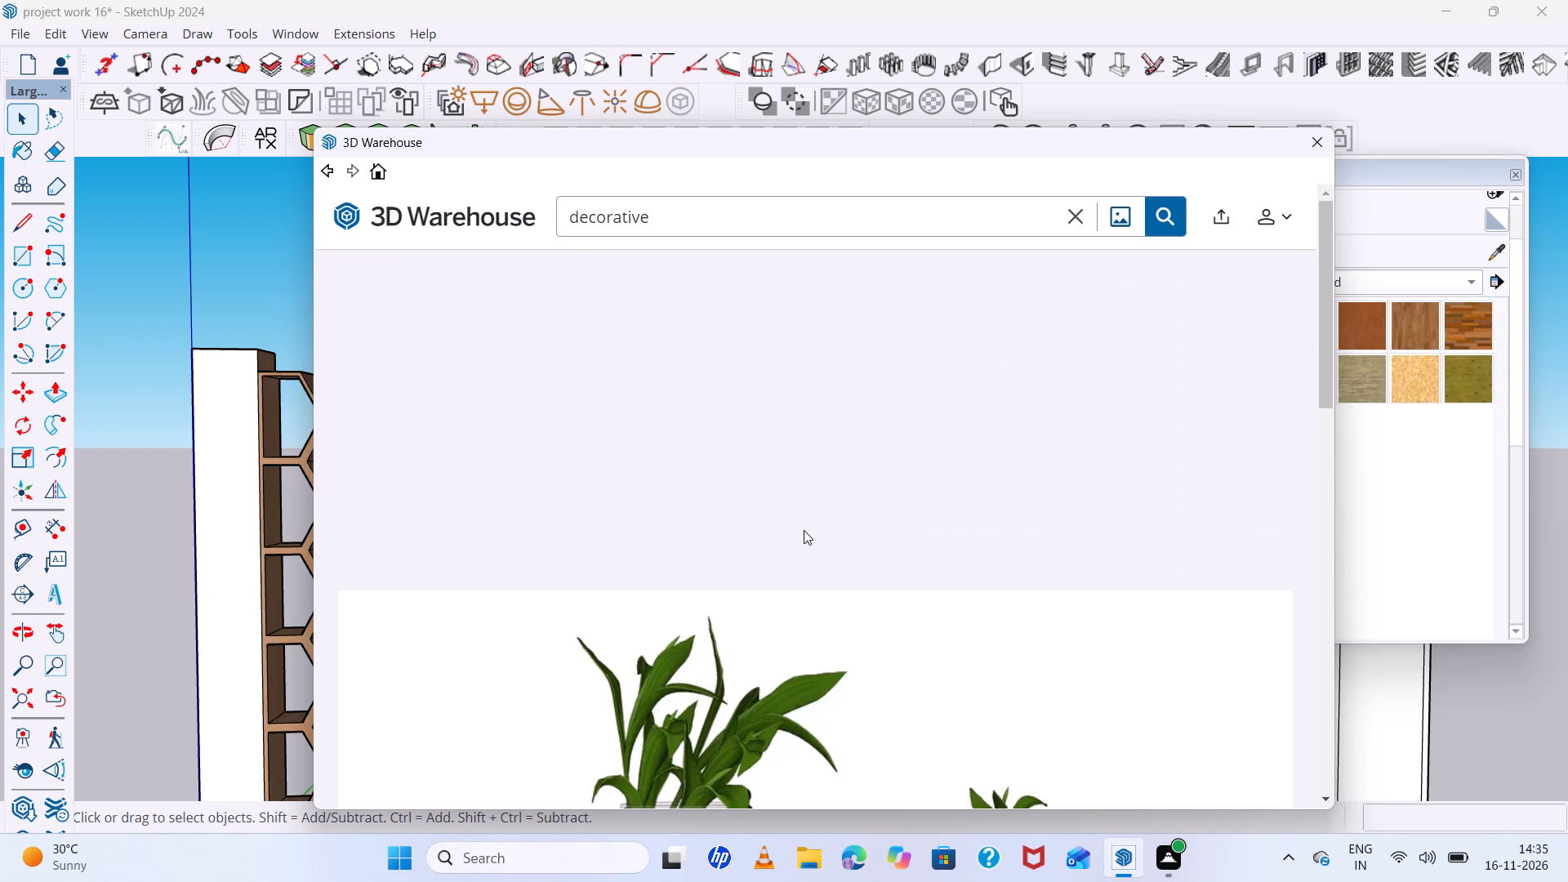
Download the Decorate jars directly into the model and place them on the red axis beyond the white third partition.
scroll(804, 530, down, 2)
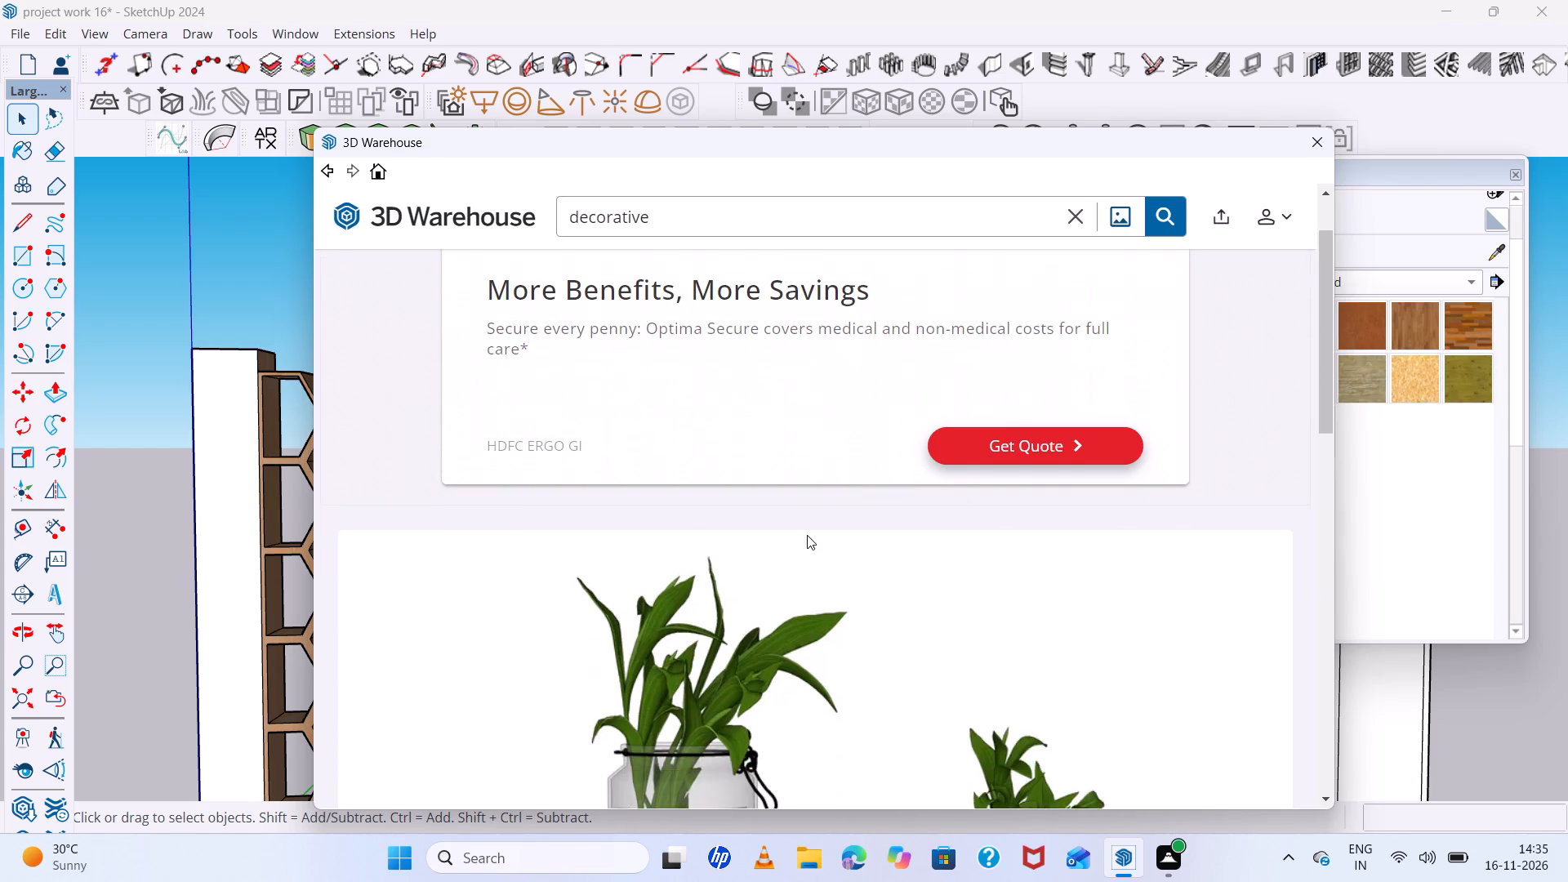
scroll(807, 535, down, 4)
scroll(807, 535, up, 1)
scroll(807, 535, down, 4)
click(1096, 478)
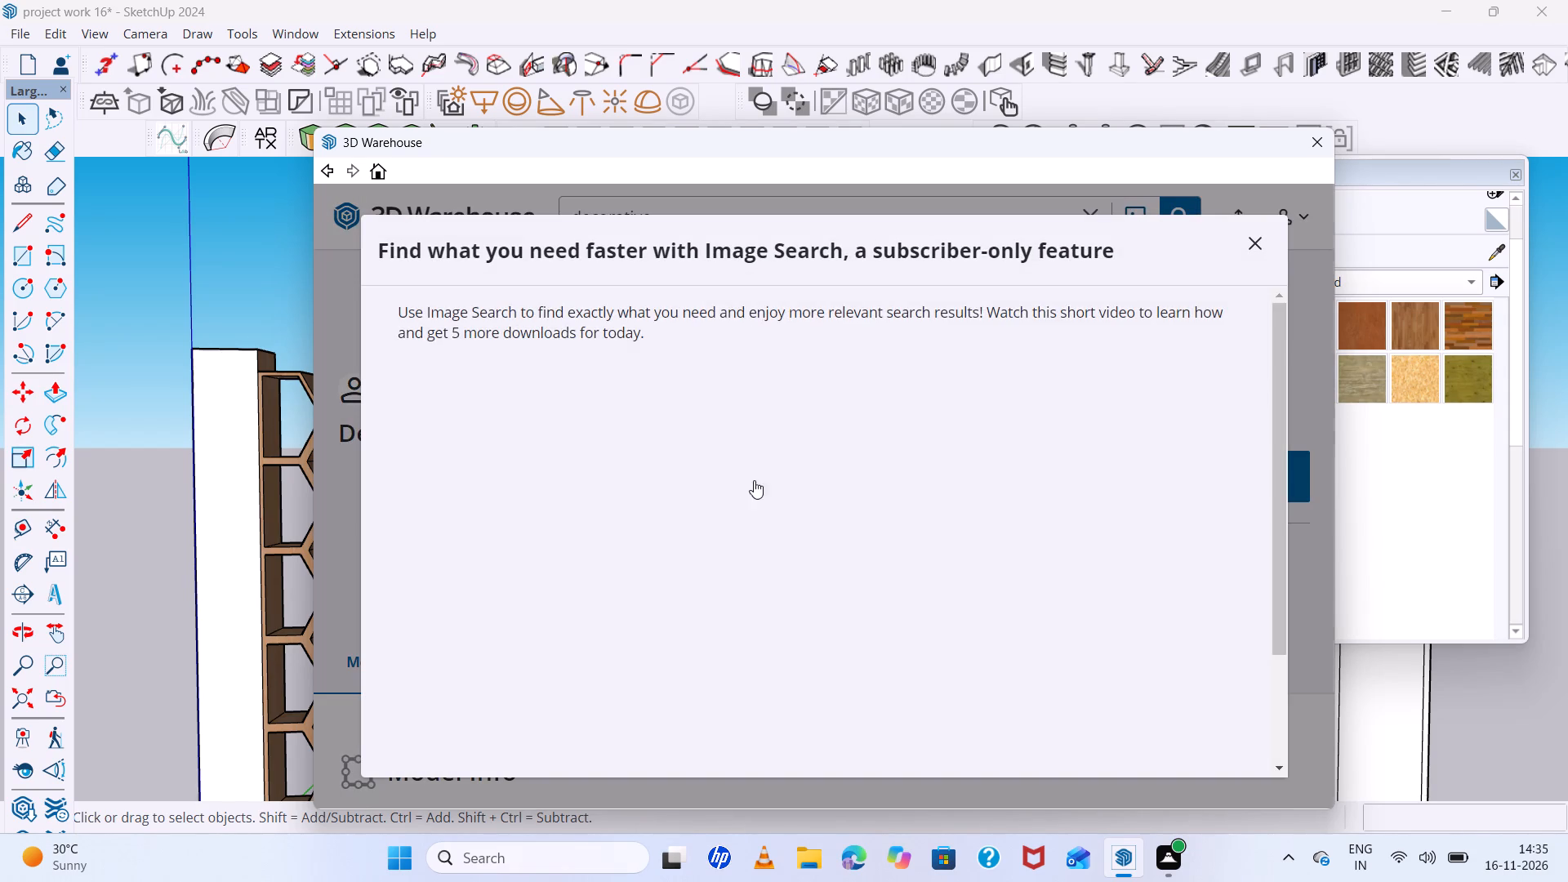
scroll(829, 531, down, 5)
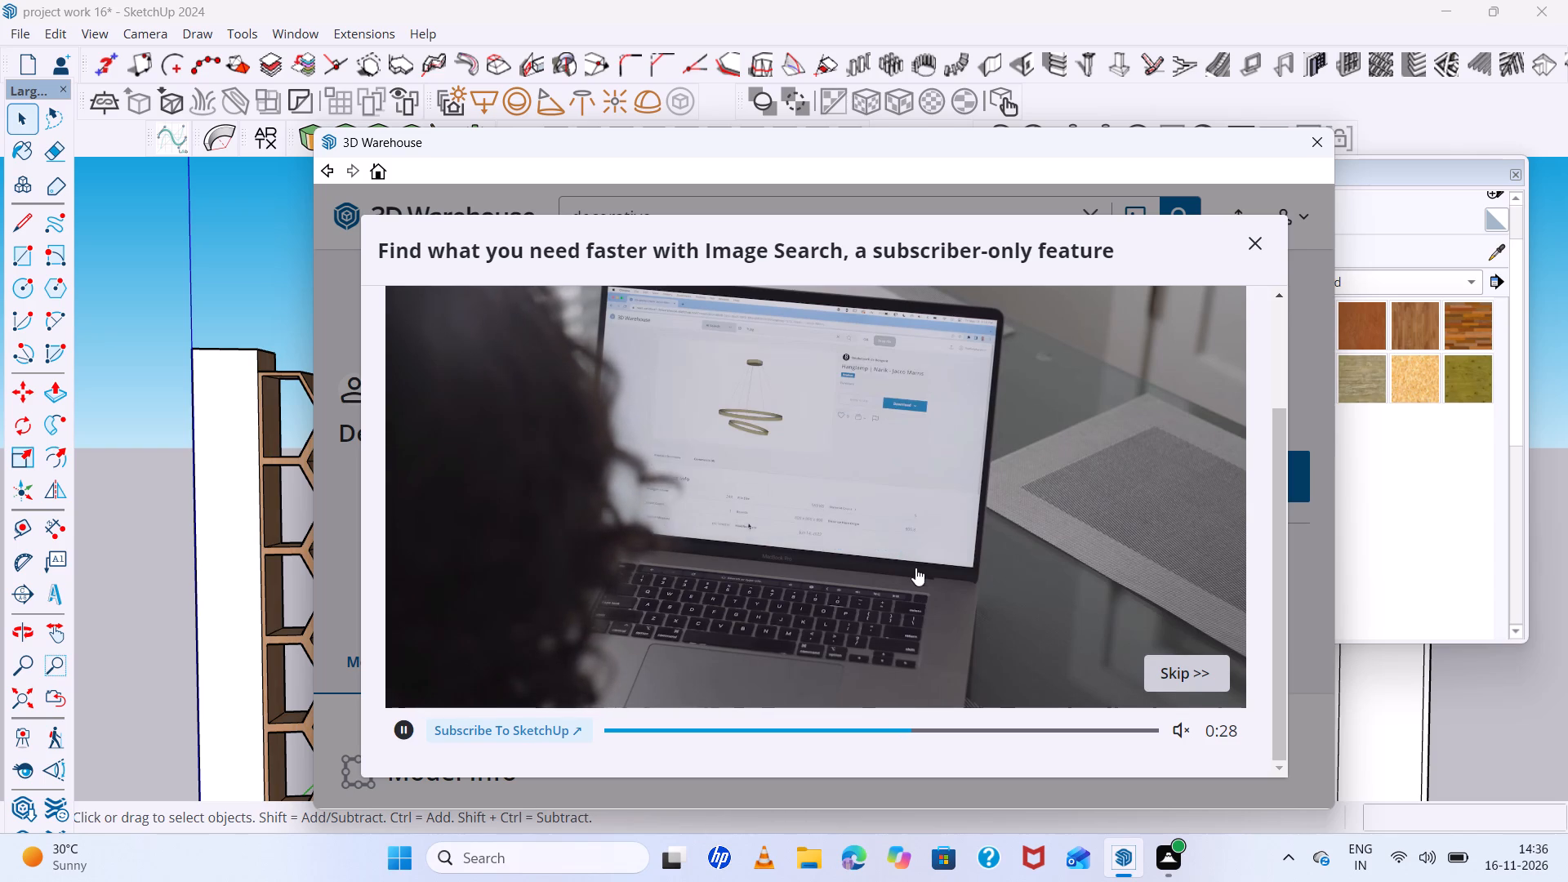
scroll(918, 569, down, 1)
click(1166, 689)
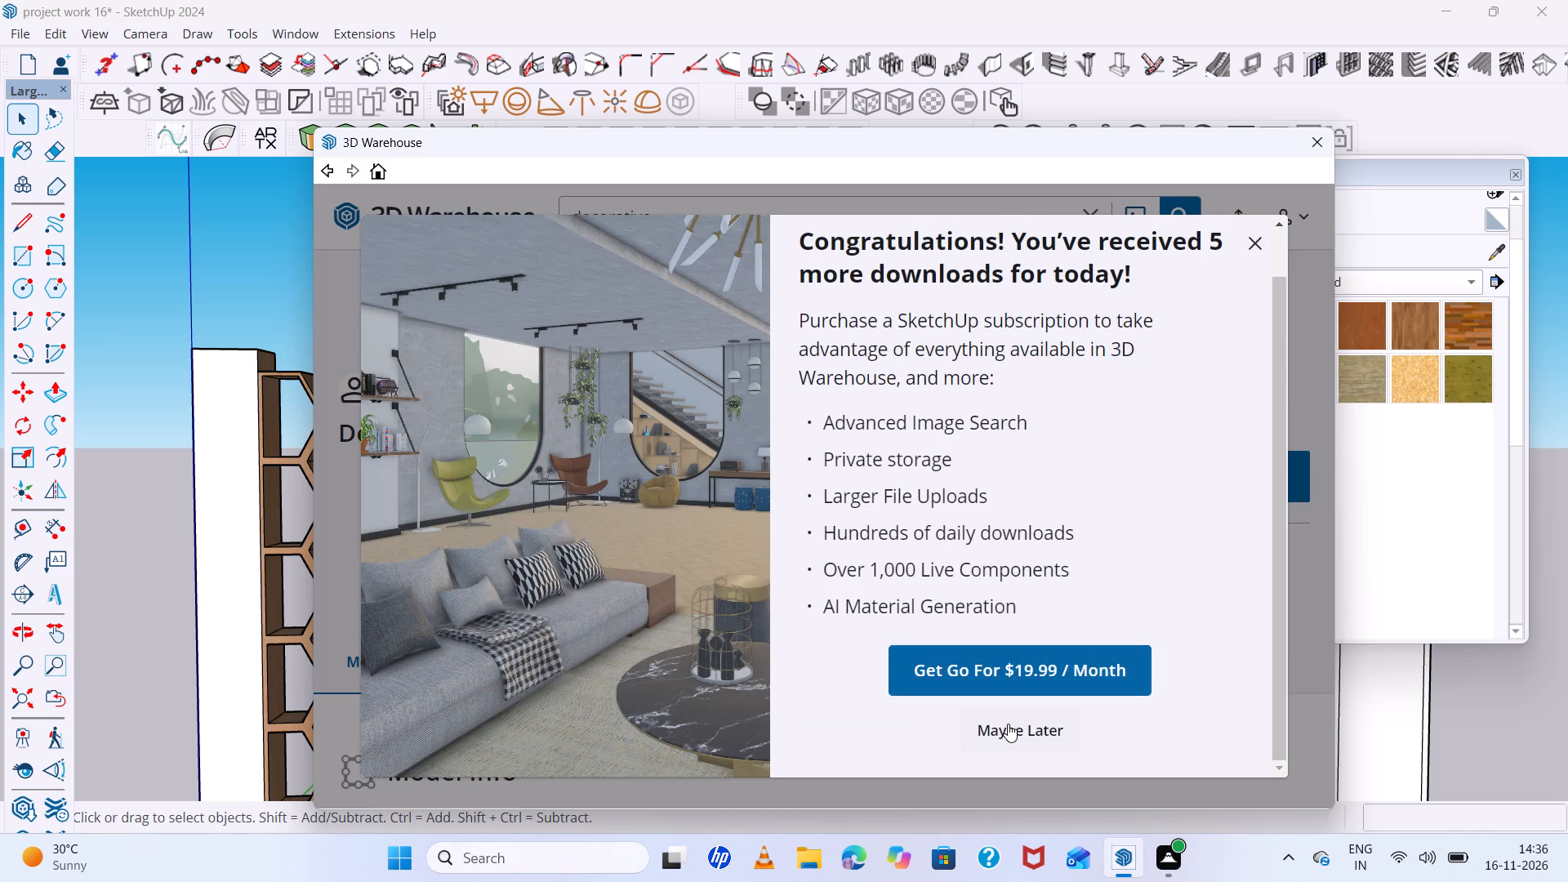
click(1009, 725)
click(1116, 458)
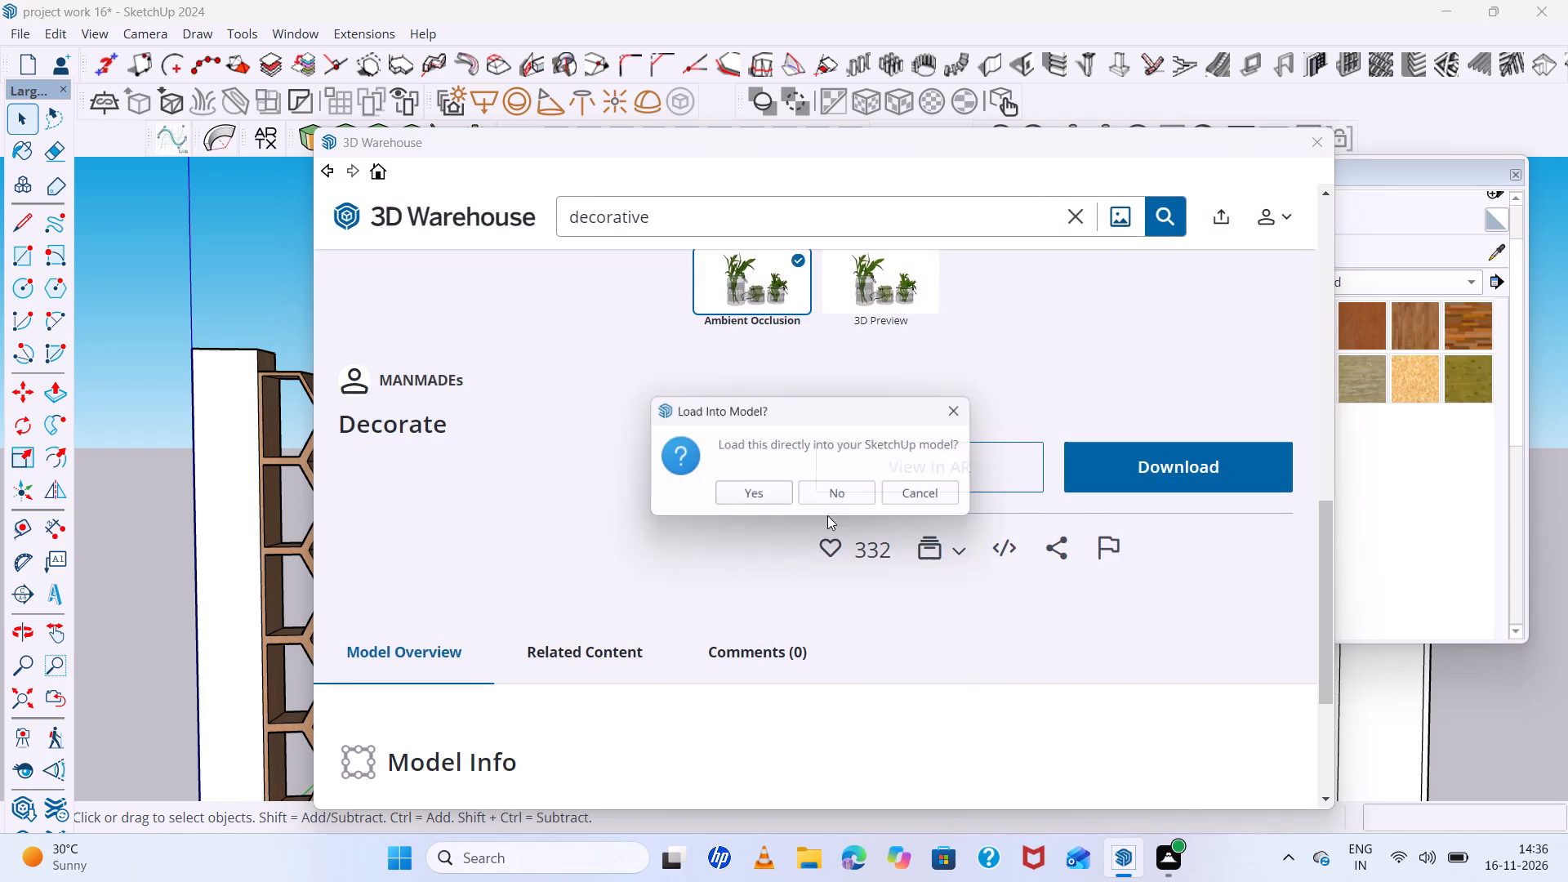
click(746, 500)
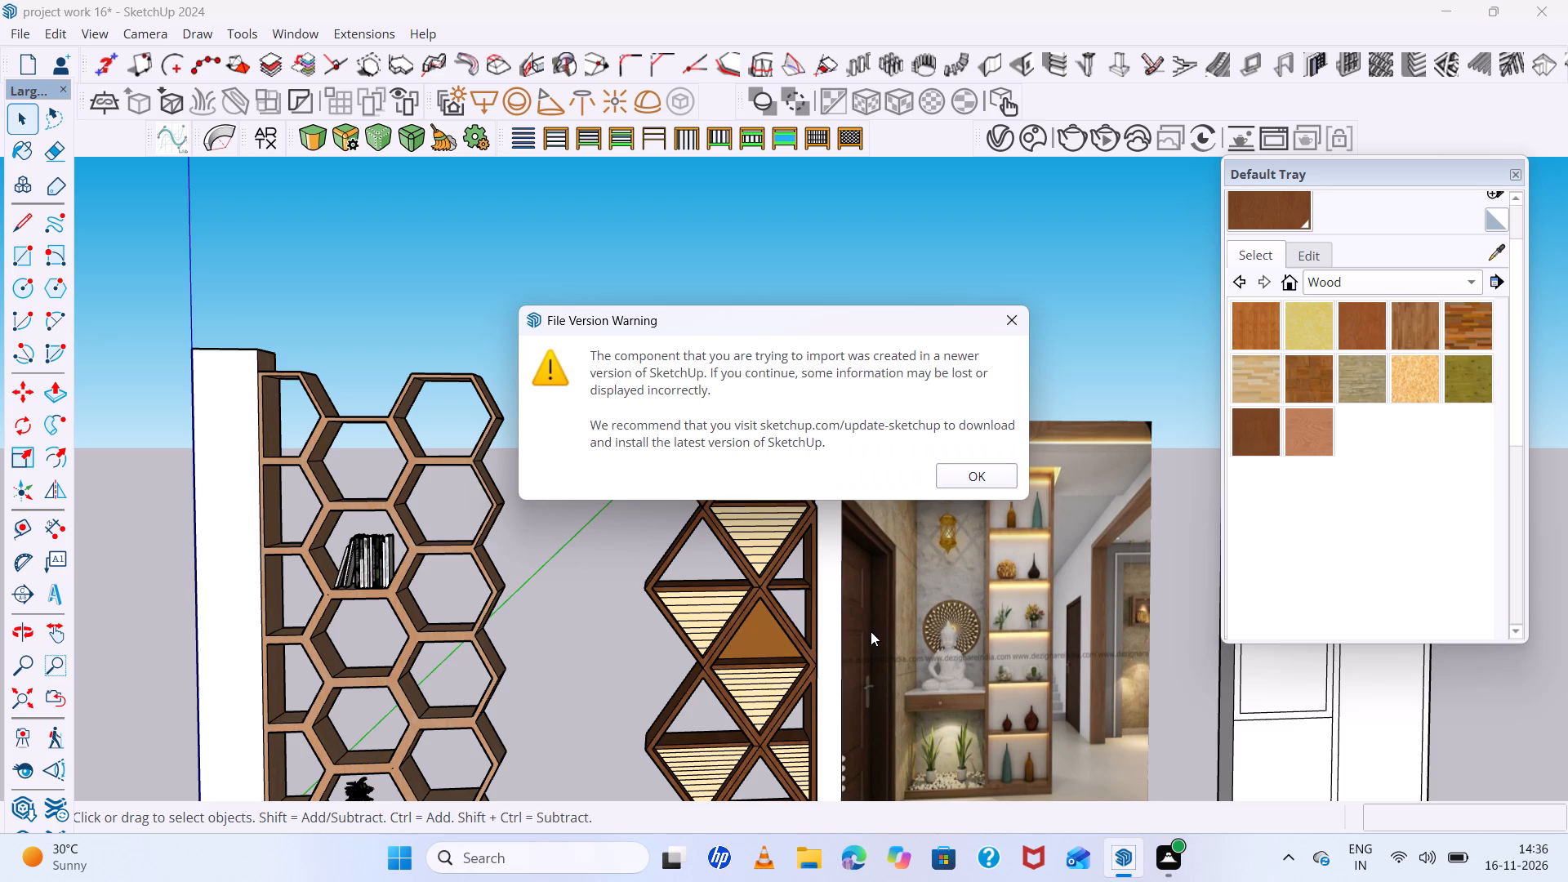
scroll(871, 631, down, 1)
click(996, 485)
scroll(545, 567, down, 5)
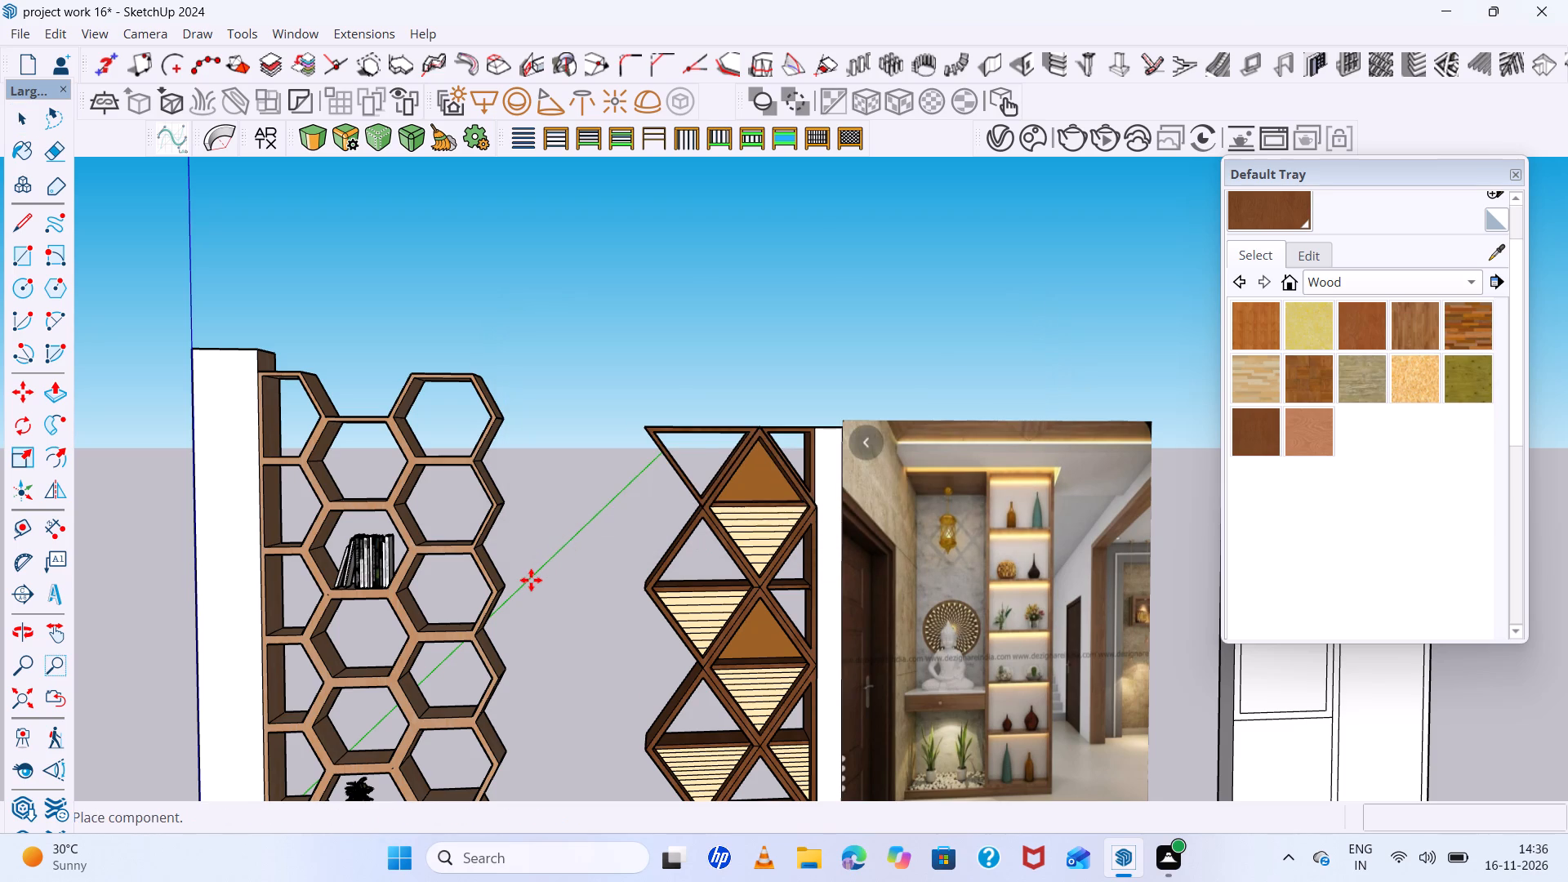
scroll(531, 580, down, 15)
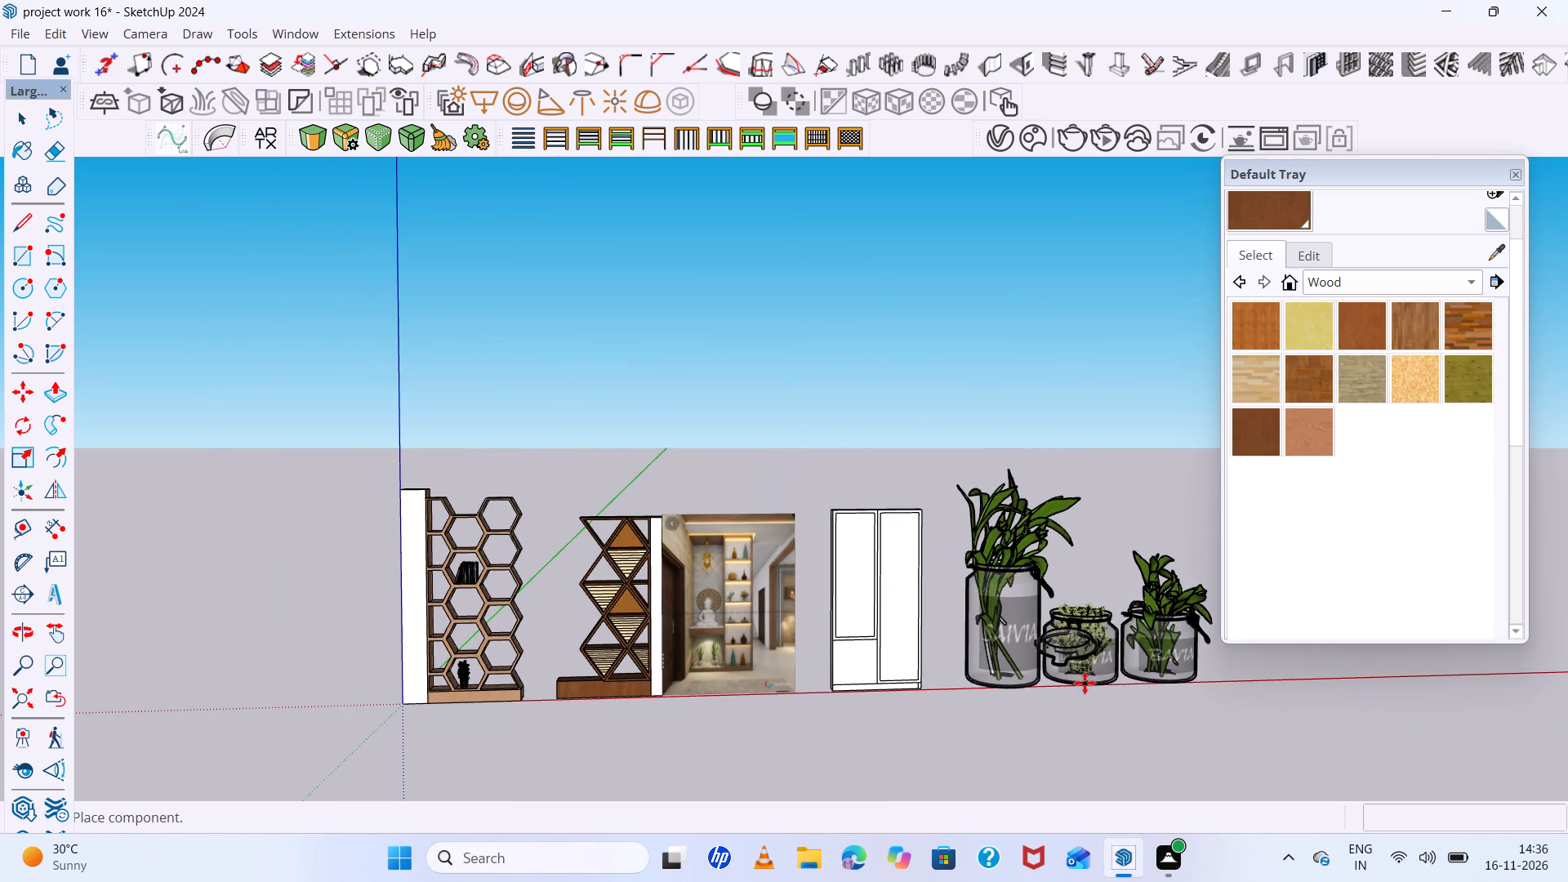
click(1085, 683)
Scale the plant jars down uniformly about their centre to about 0.24.
scroll(706, 563, down, 10)
middle_drag(928, 608, 890, 546)
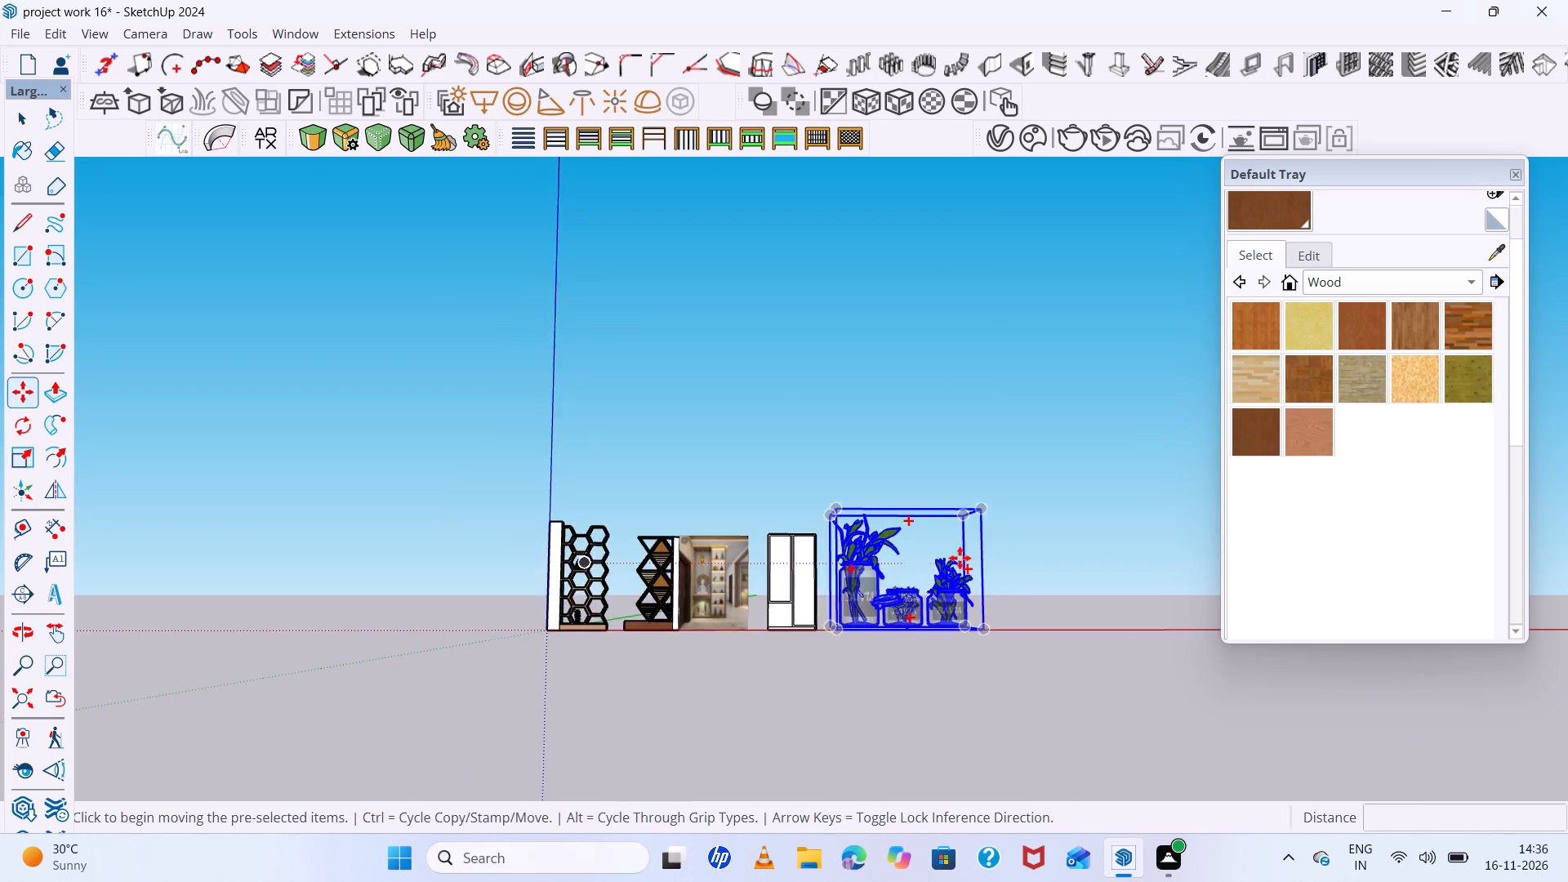
scroll(960, 558, up, 9)
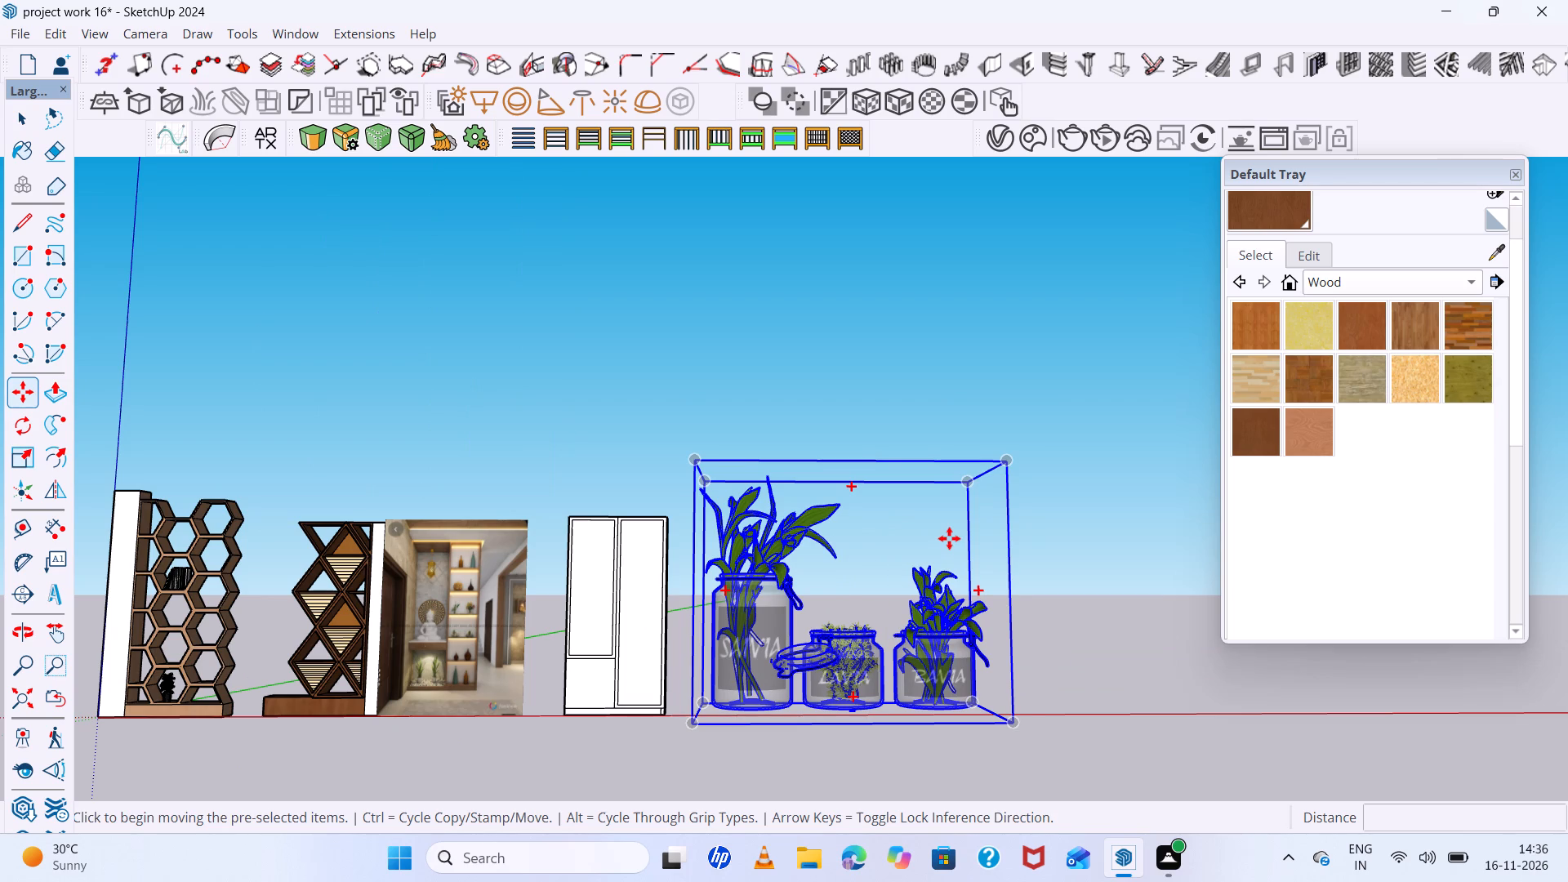
key(s)
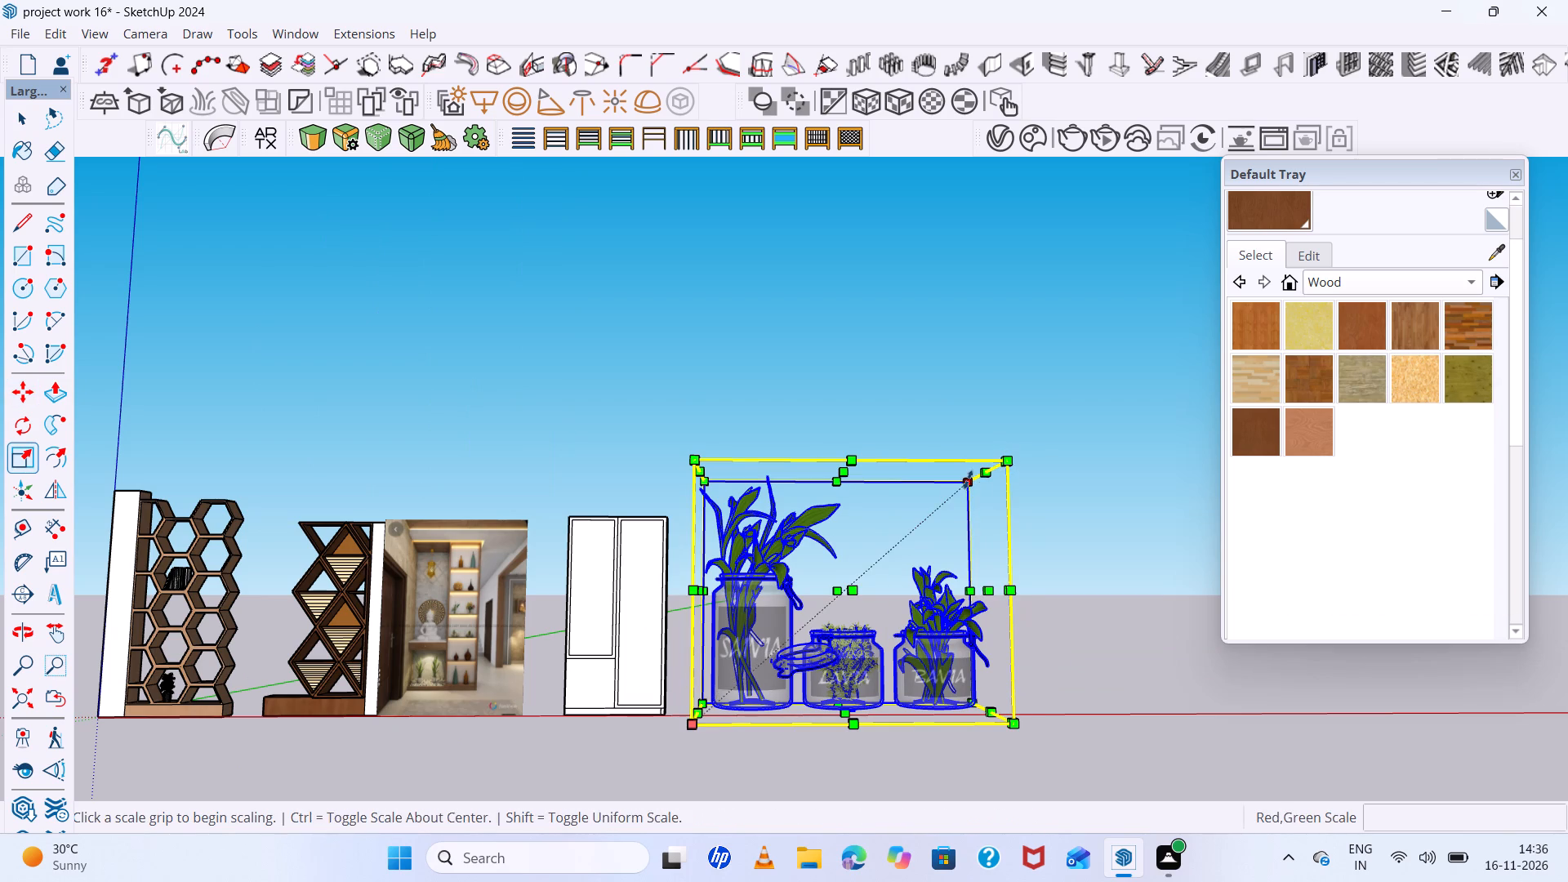
drag(968, 479, 885, 573)
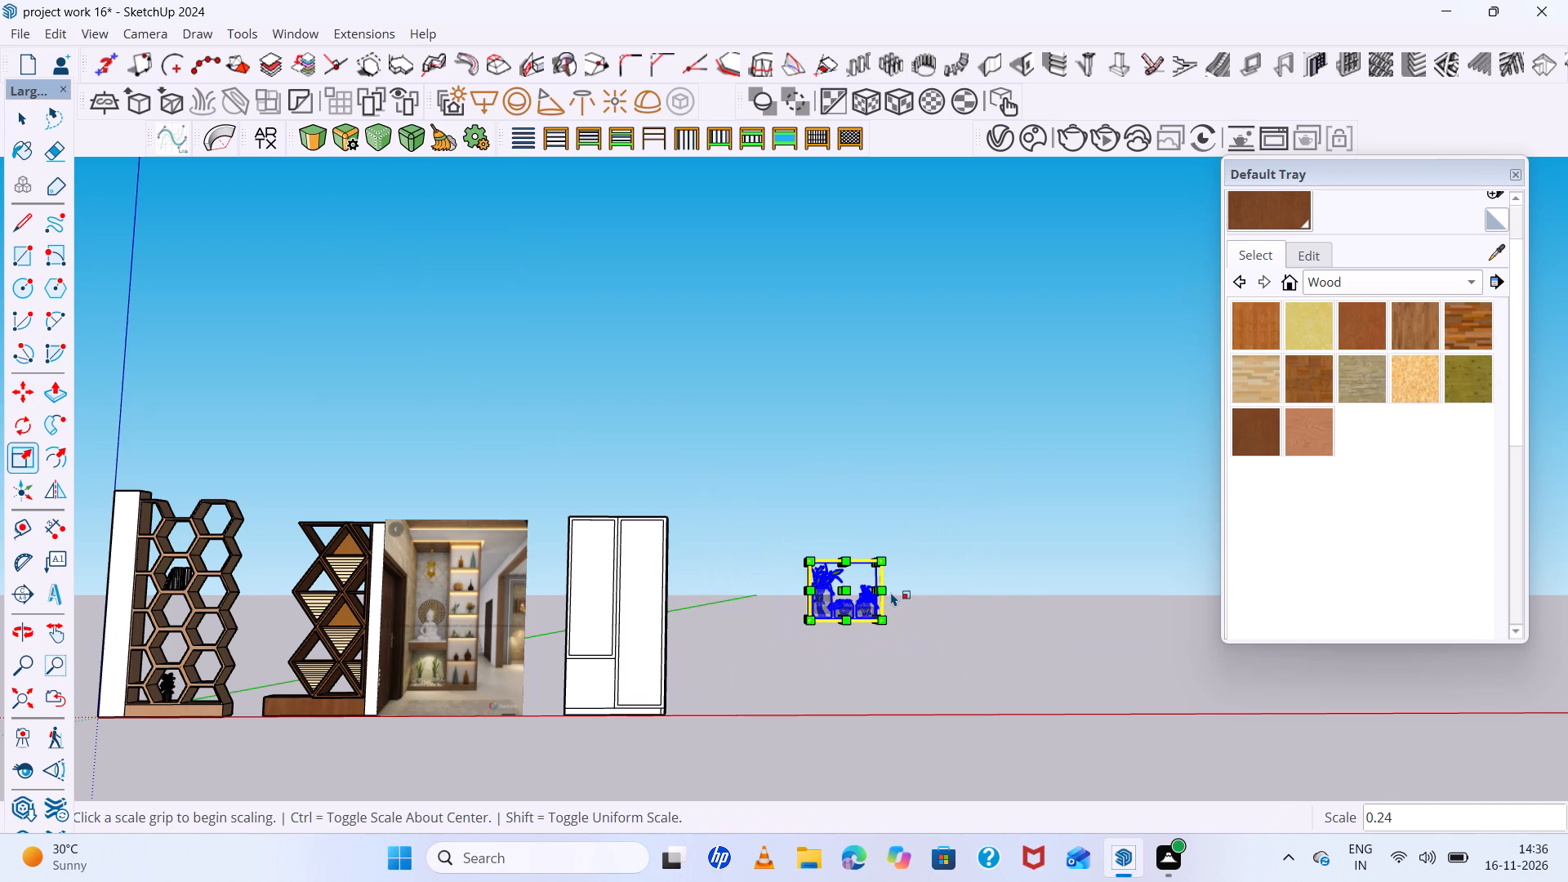
key(space)
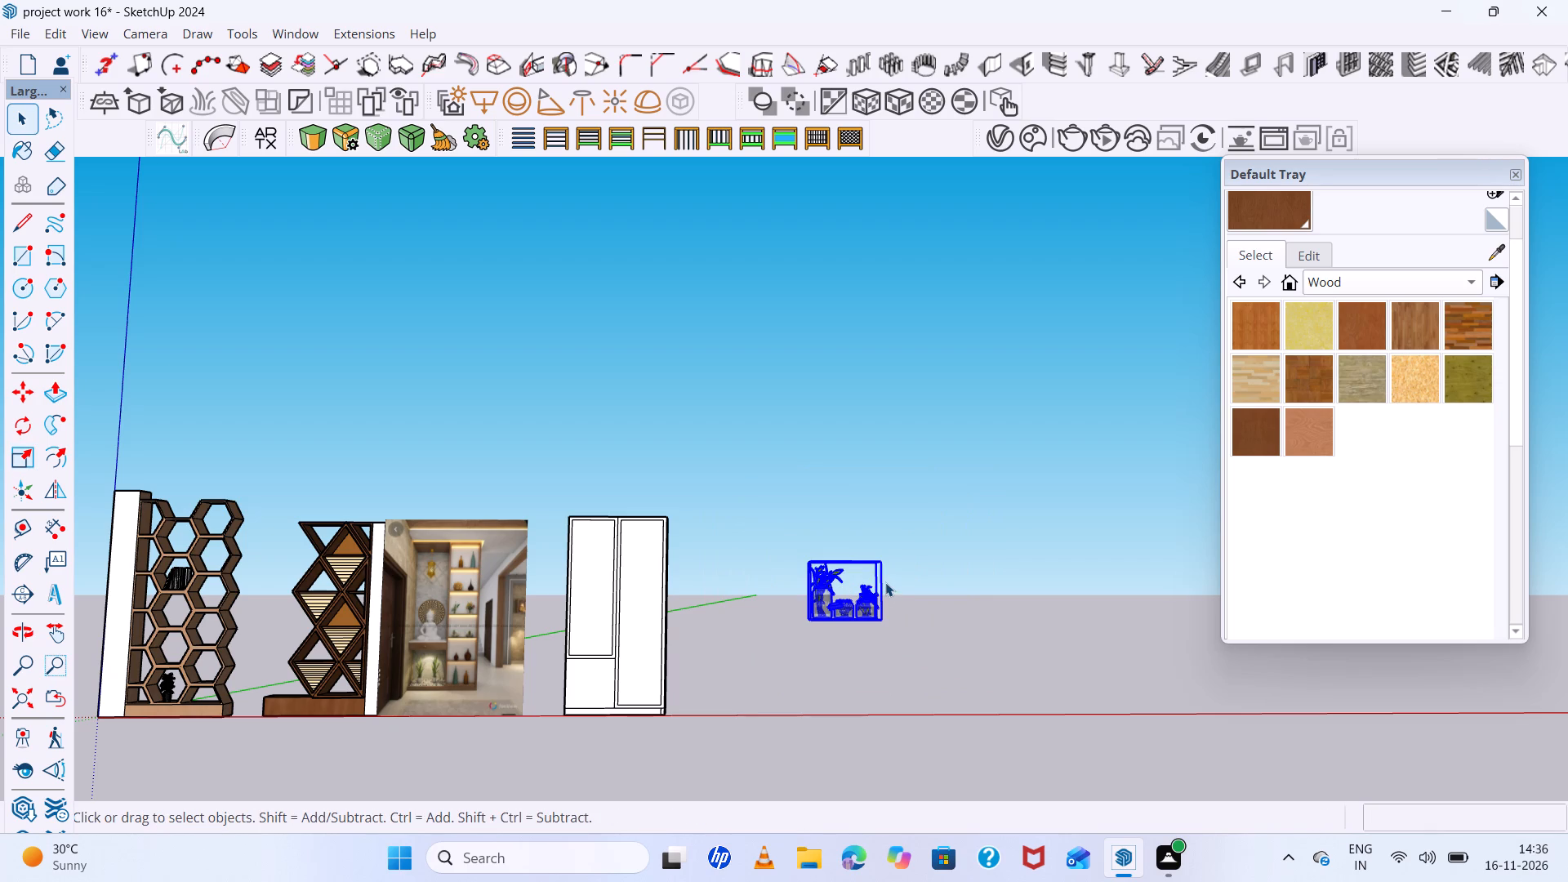
Move the plant jars about 9' 4" by their bottom corner to the upper end of the honeycomb partition's white side panel.
key(m)
click(808, 618)
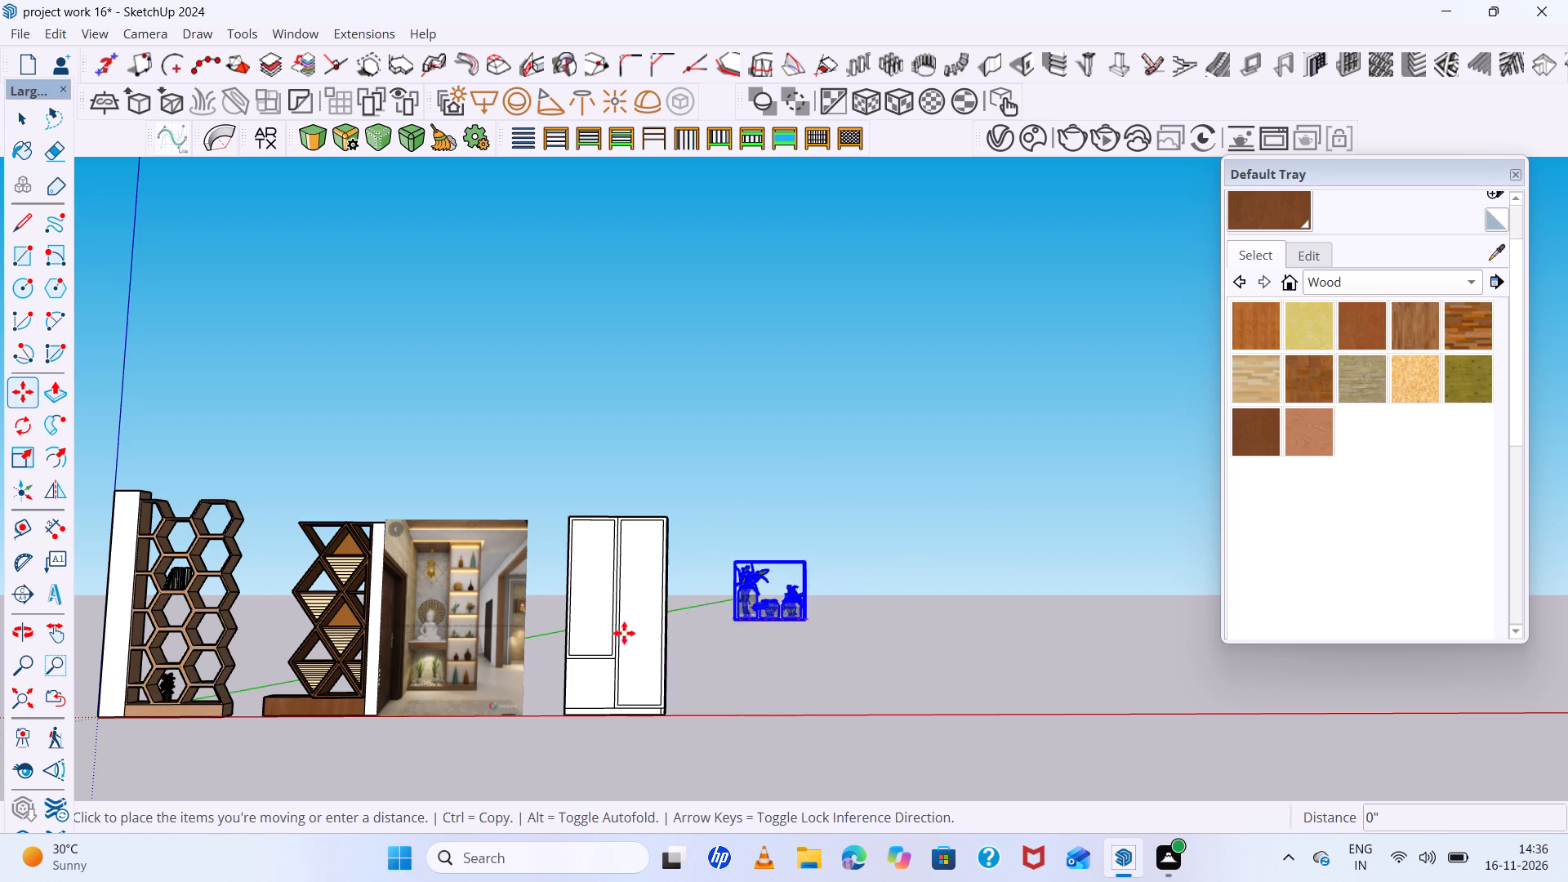
scroll(118, 619, down, 11)
scroll(385, 580, up, 15)
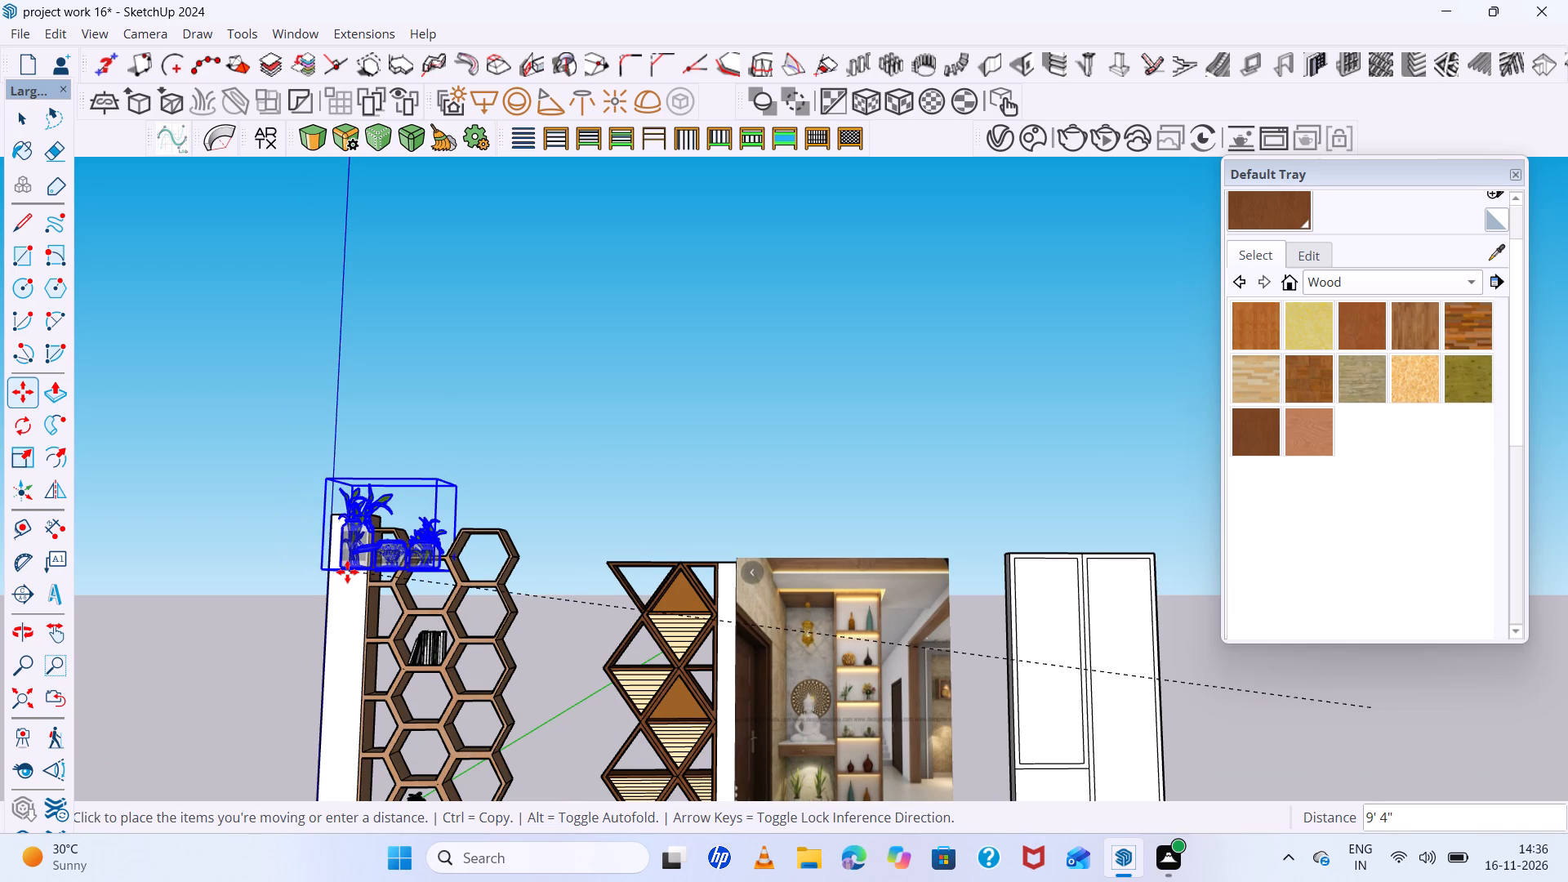
click(347, 571)
key(space)
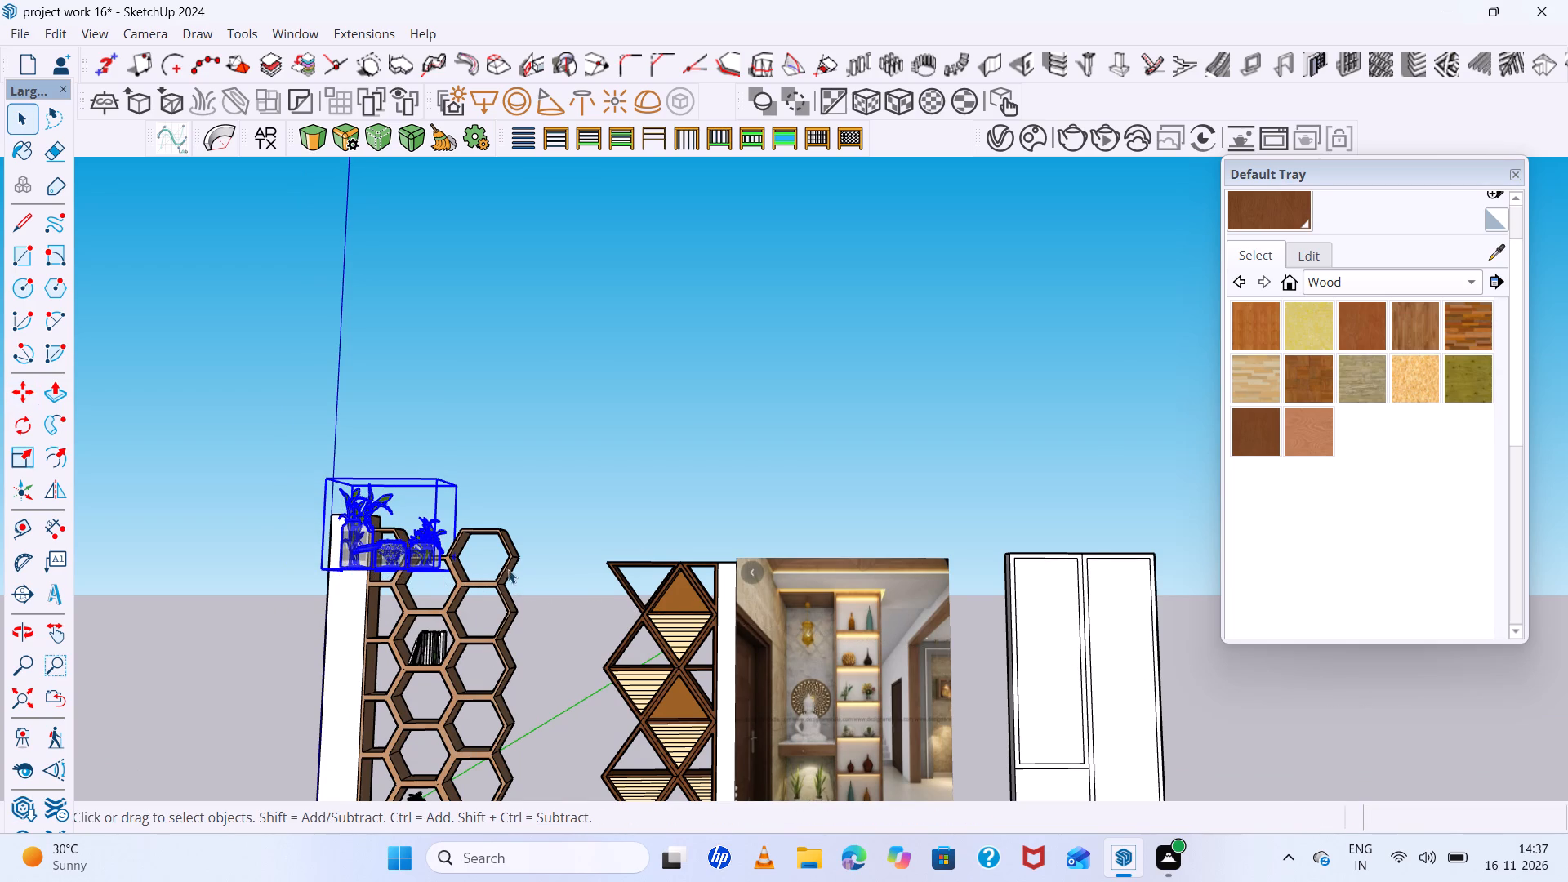
Scale the plant jars on top of the honeycomb partition down uniformly about their centre to about 0.33.
scroll(504, 550, down, 4)
middle_drag(502, 549, 483, 580)
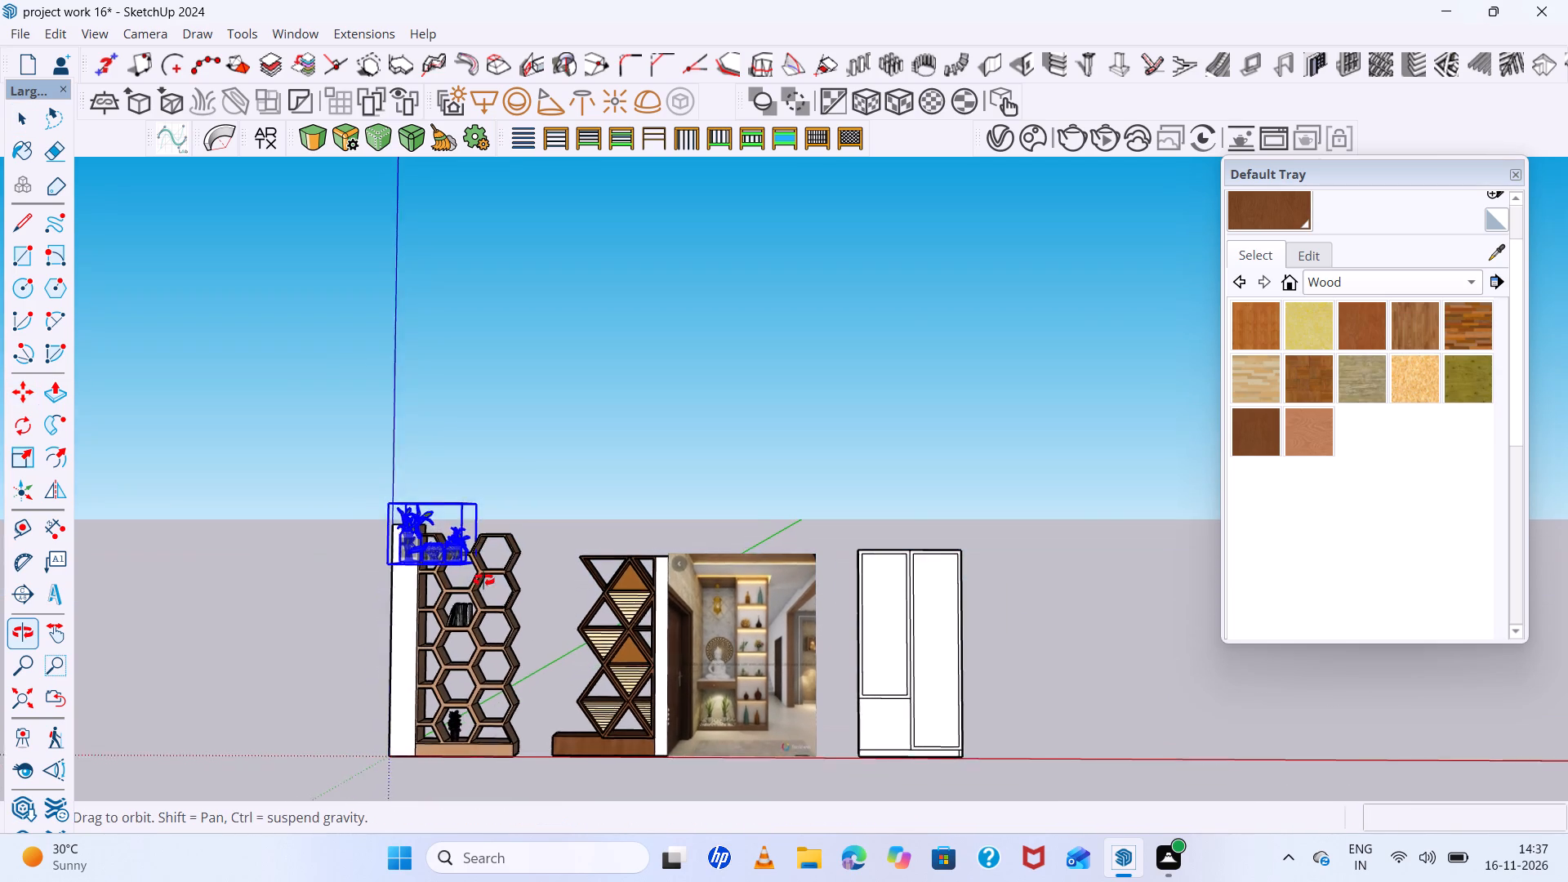
middle_drag(483, 580, 480, 589)
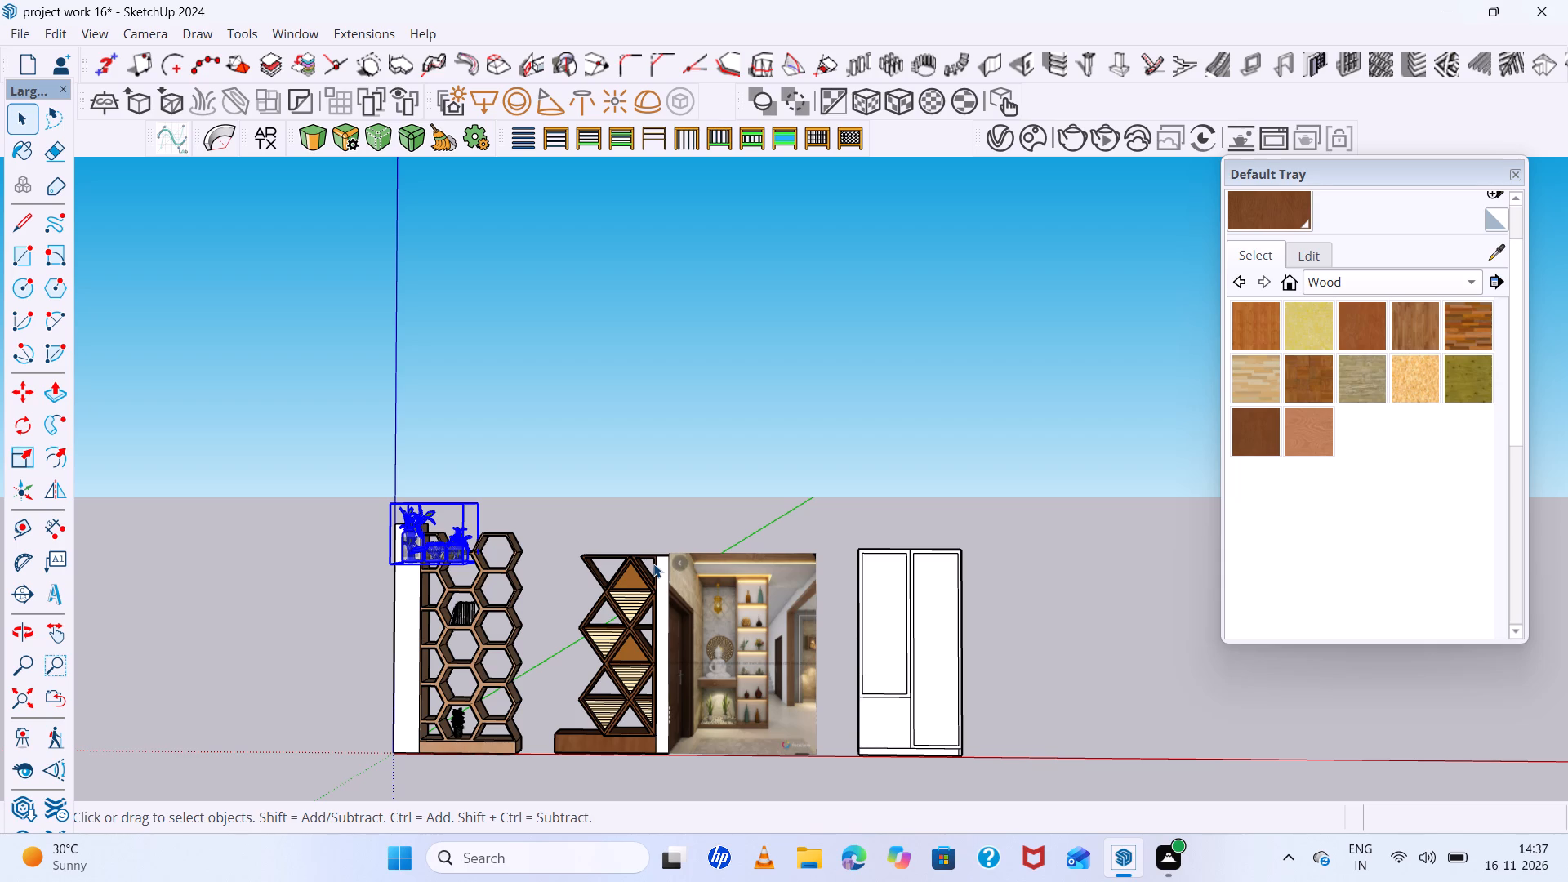
scroll(653, 563, down, 1)
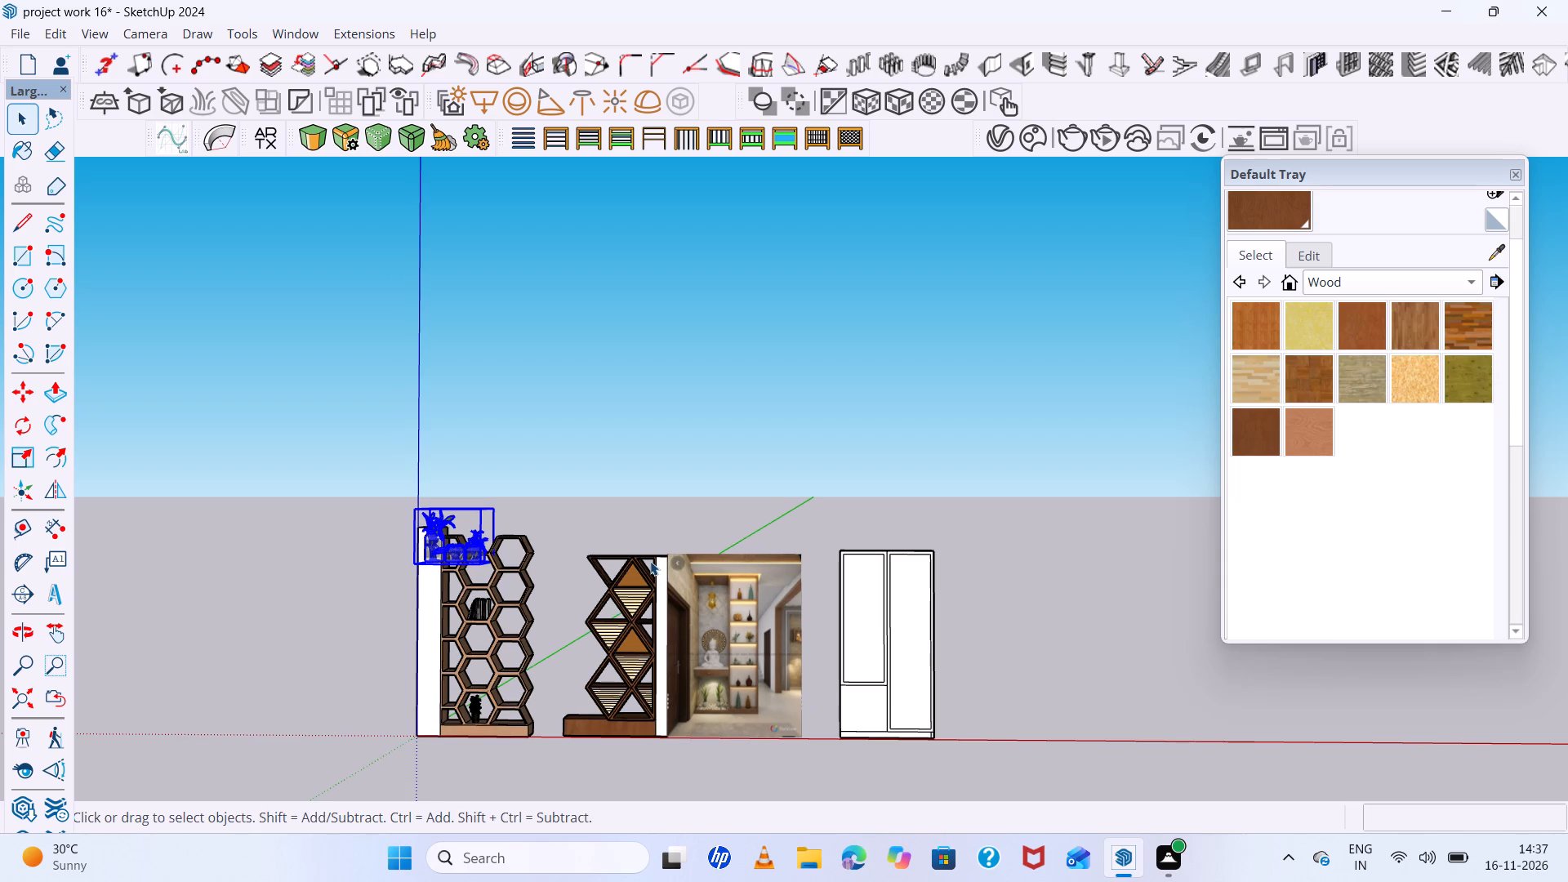
scroll(650, 561, down, 5)
scroll(602, 547, up, 2)
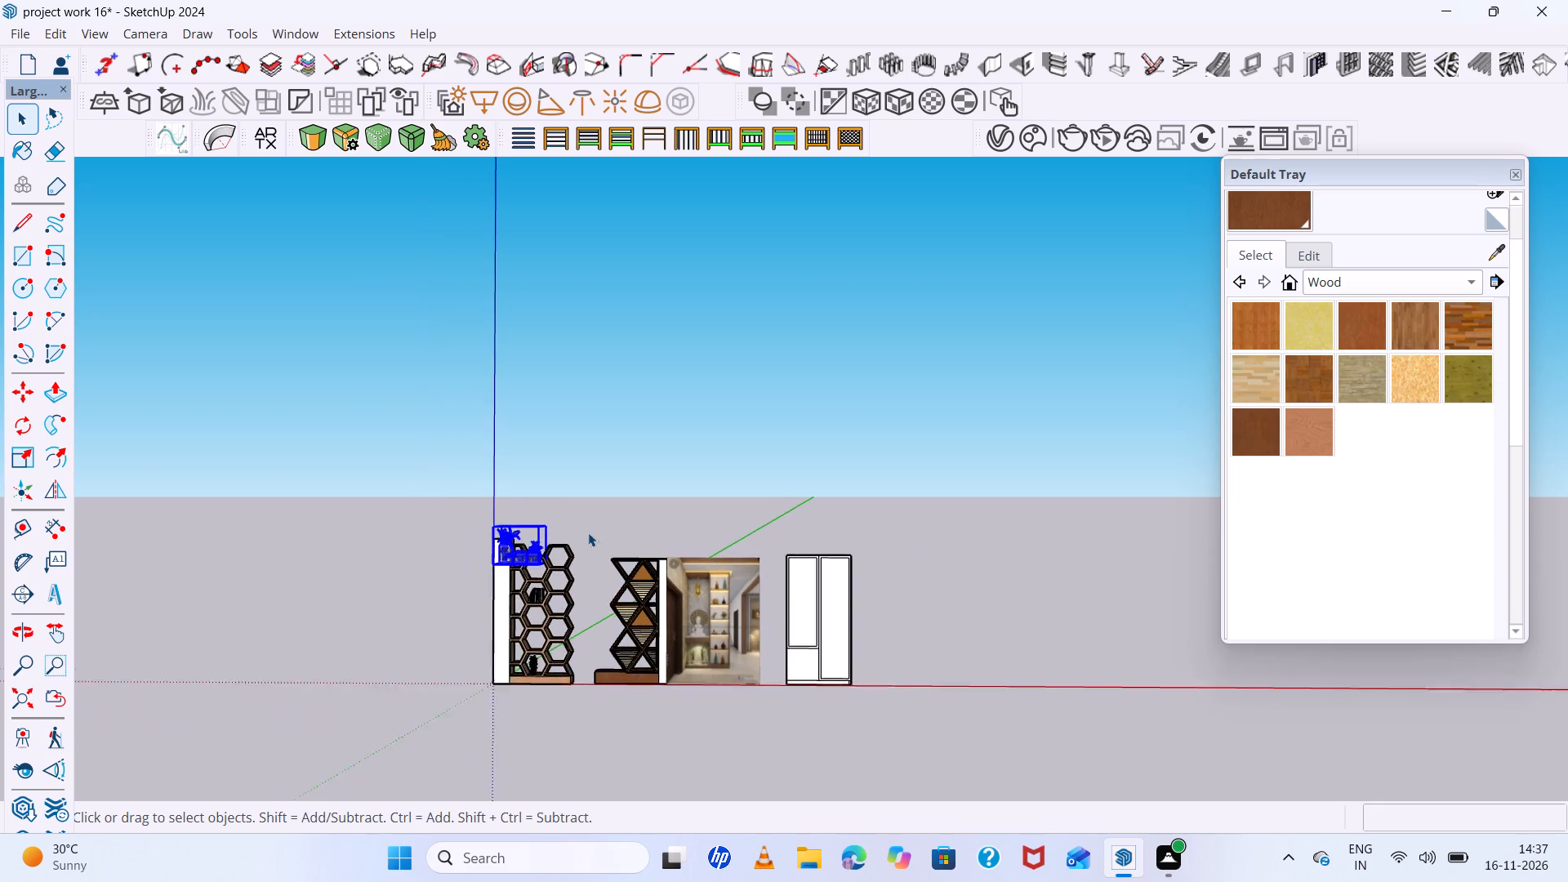
scroll(588, 532, up, 7)
middle_drag(522, 532, 630, 557)
key(s)
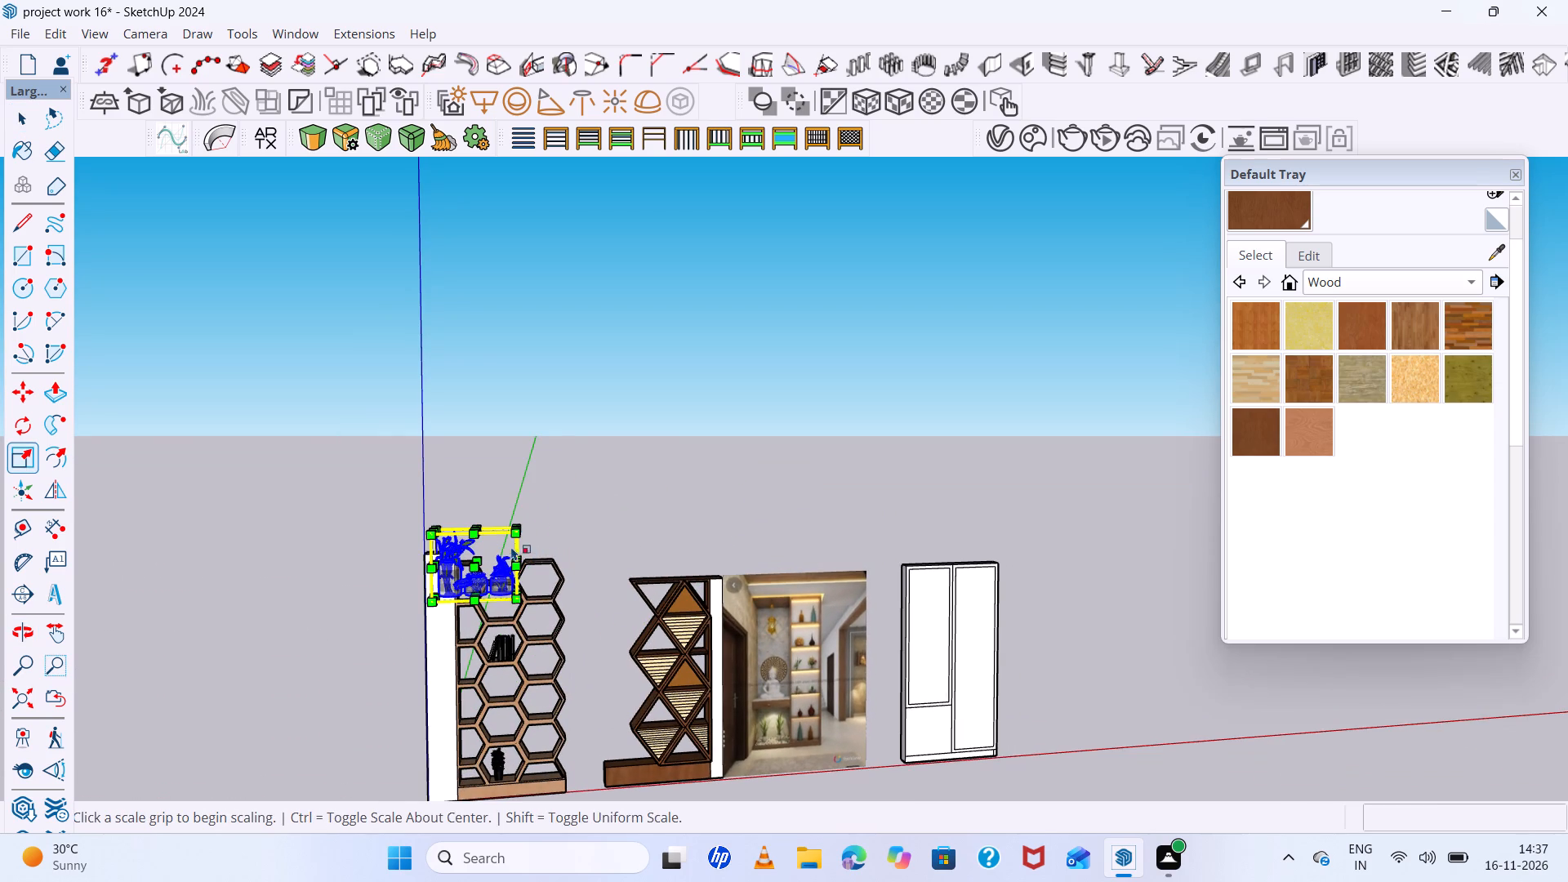
scroll(518, 528, up, 9)
drag(520, 526, 492, 559)
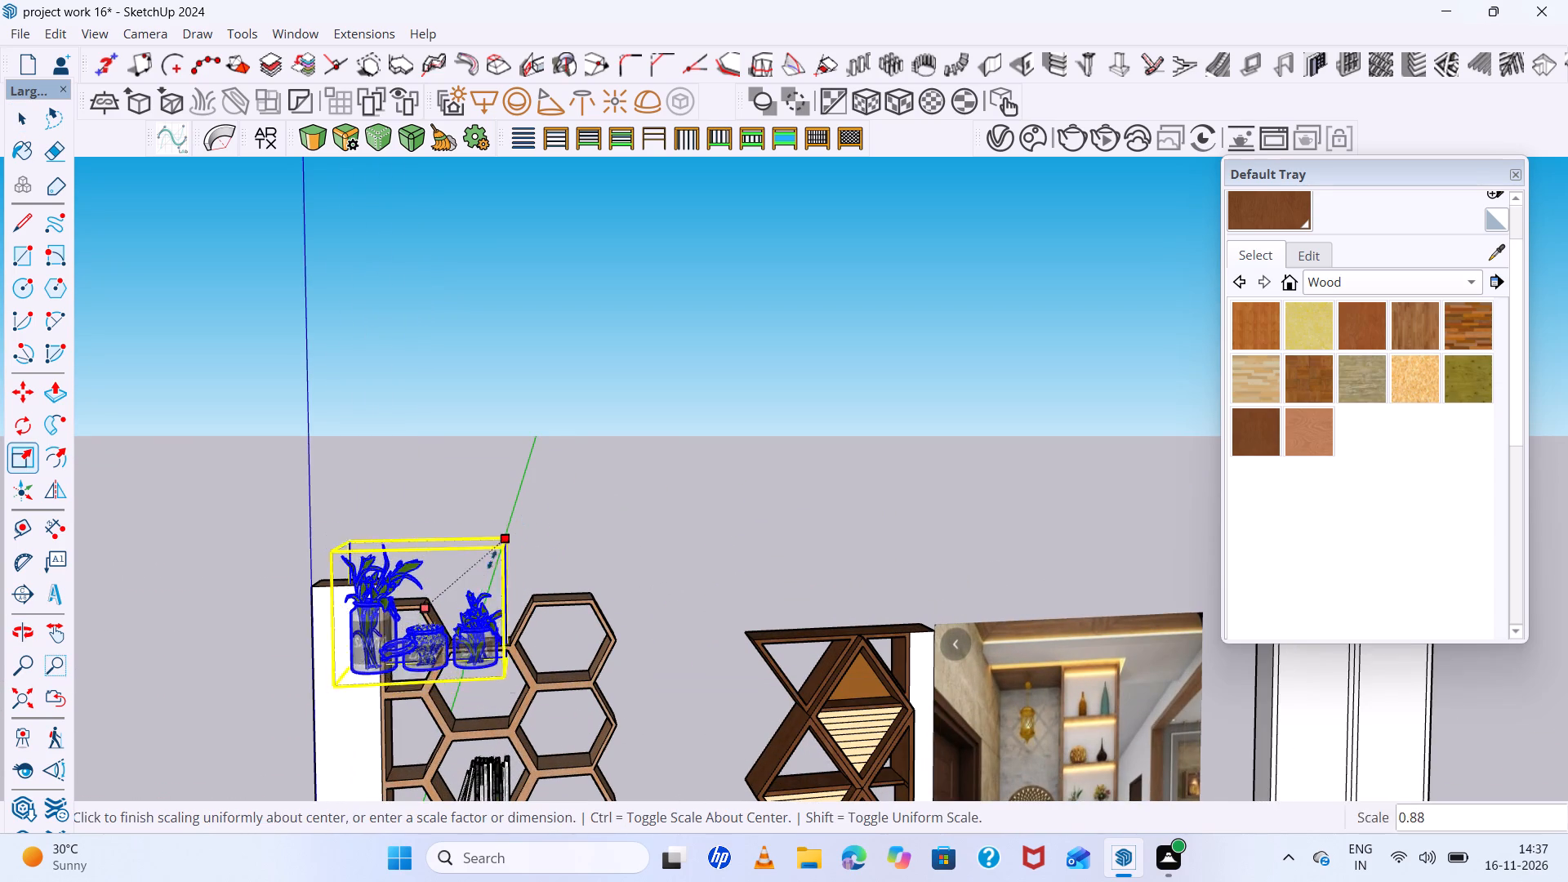
drag(492, 559, 461, 588)
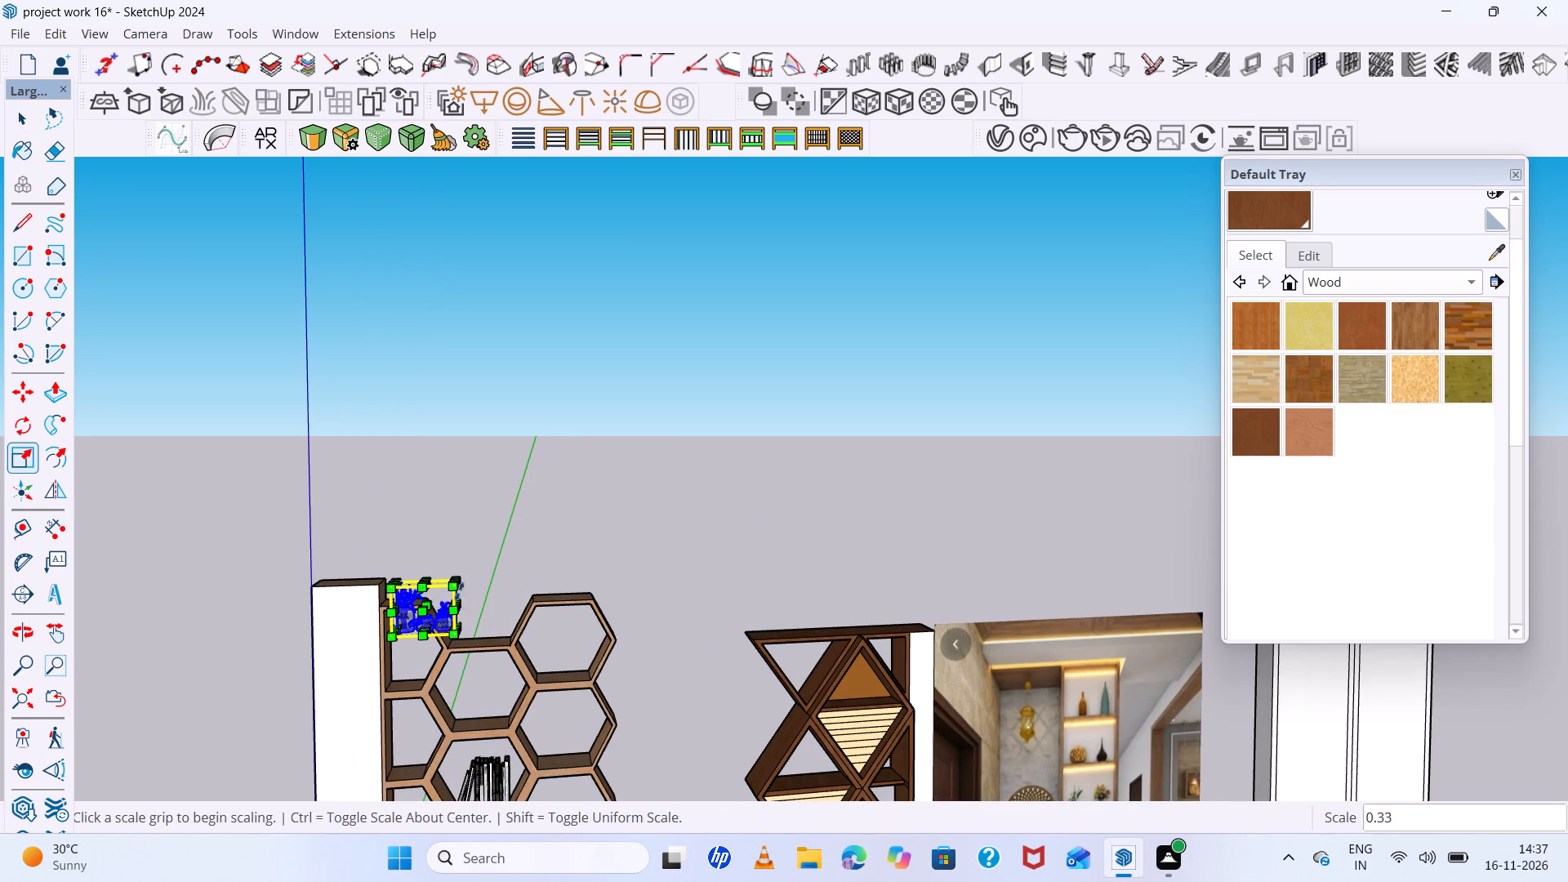
key(space)
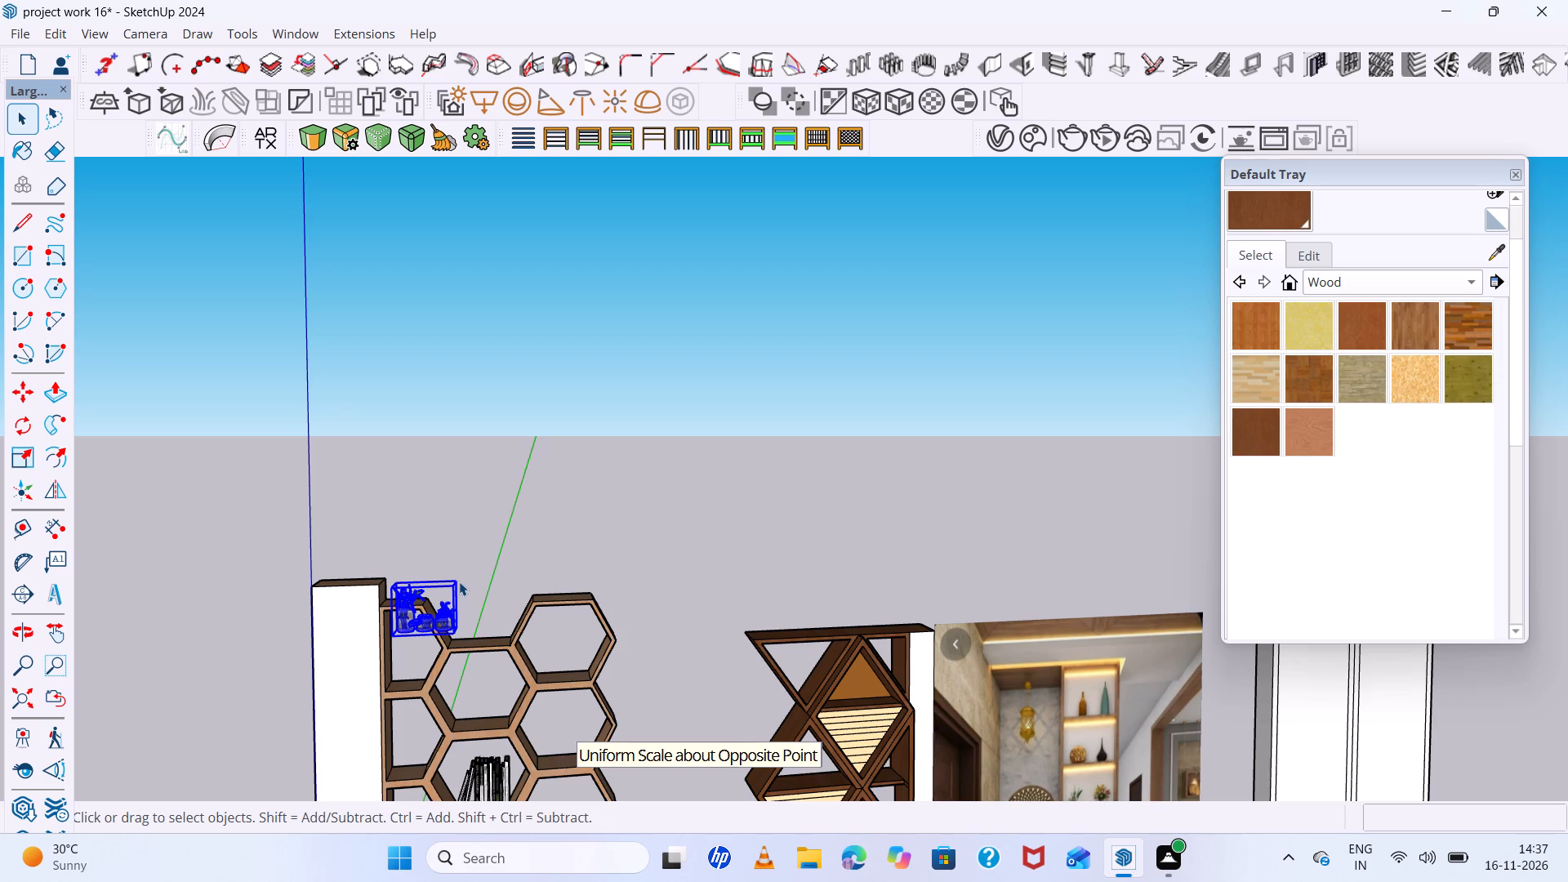
Move the plant jars about 9" by a bottom corner into the top hexagon farthest from the white side panel.
scroll(456, 572, down, 4)
middle_drag(457, 575, 643, 605)
scroll(442, 675, up, 15)
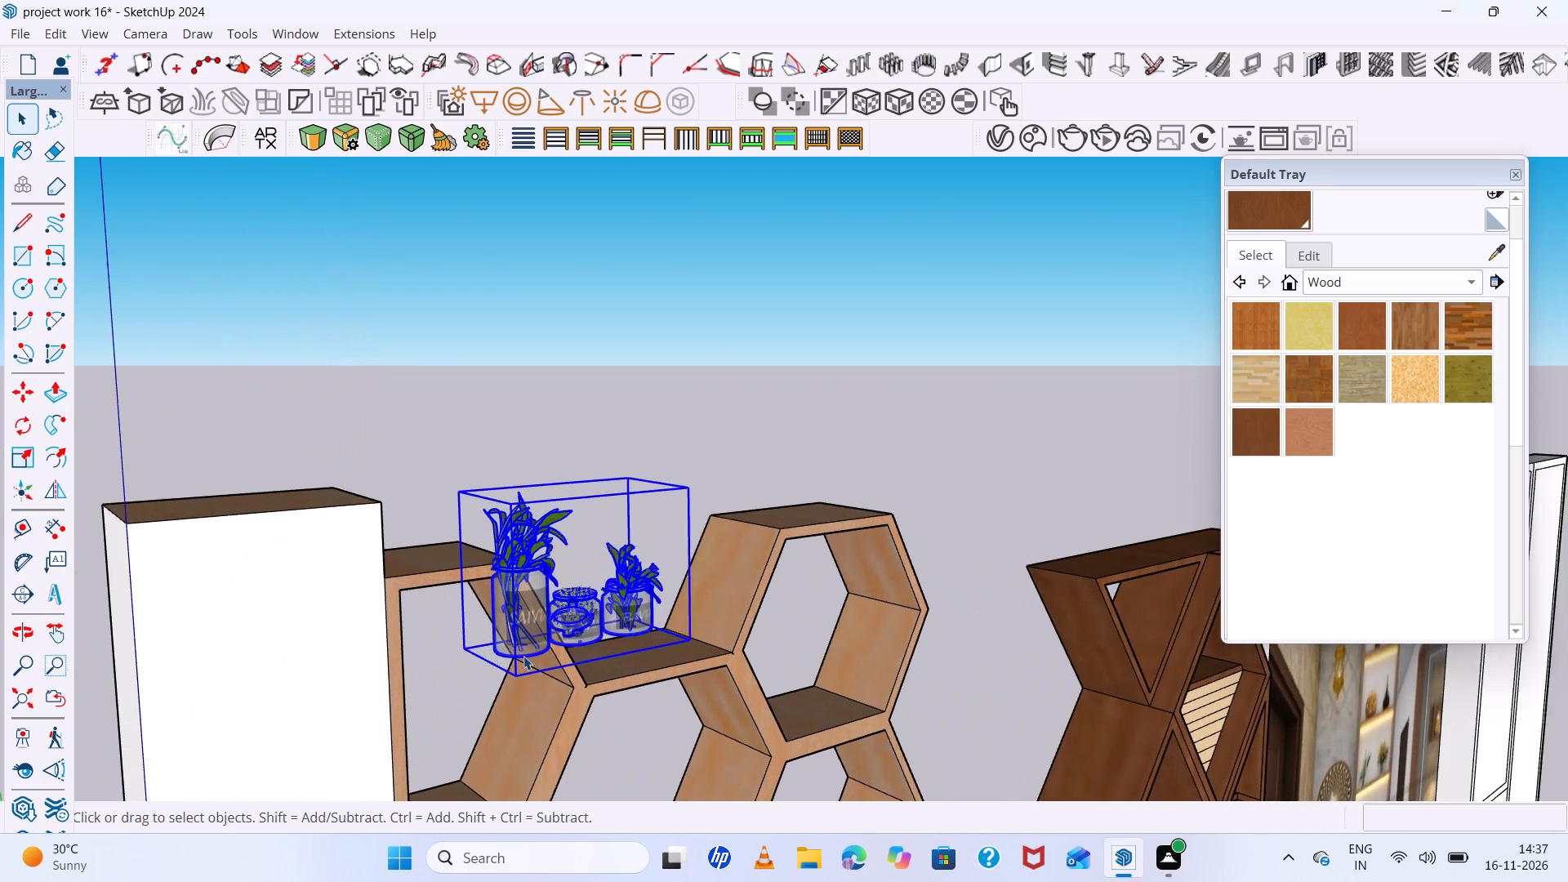
middle_drag(523, 655, 523, 633)
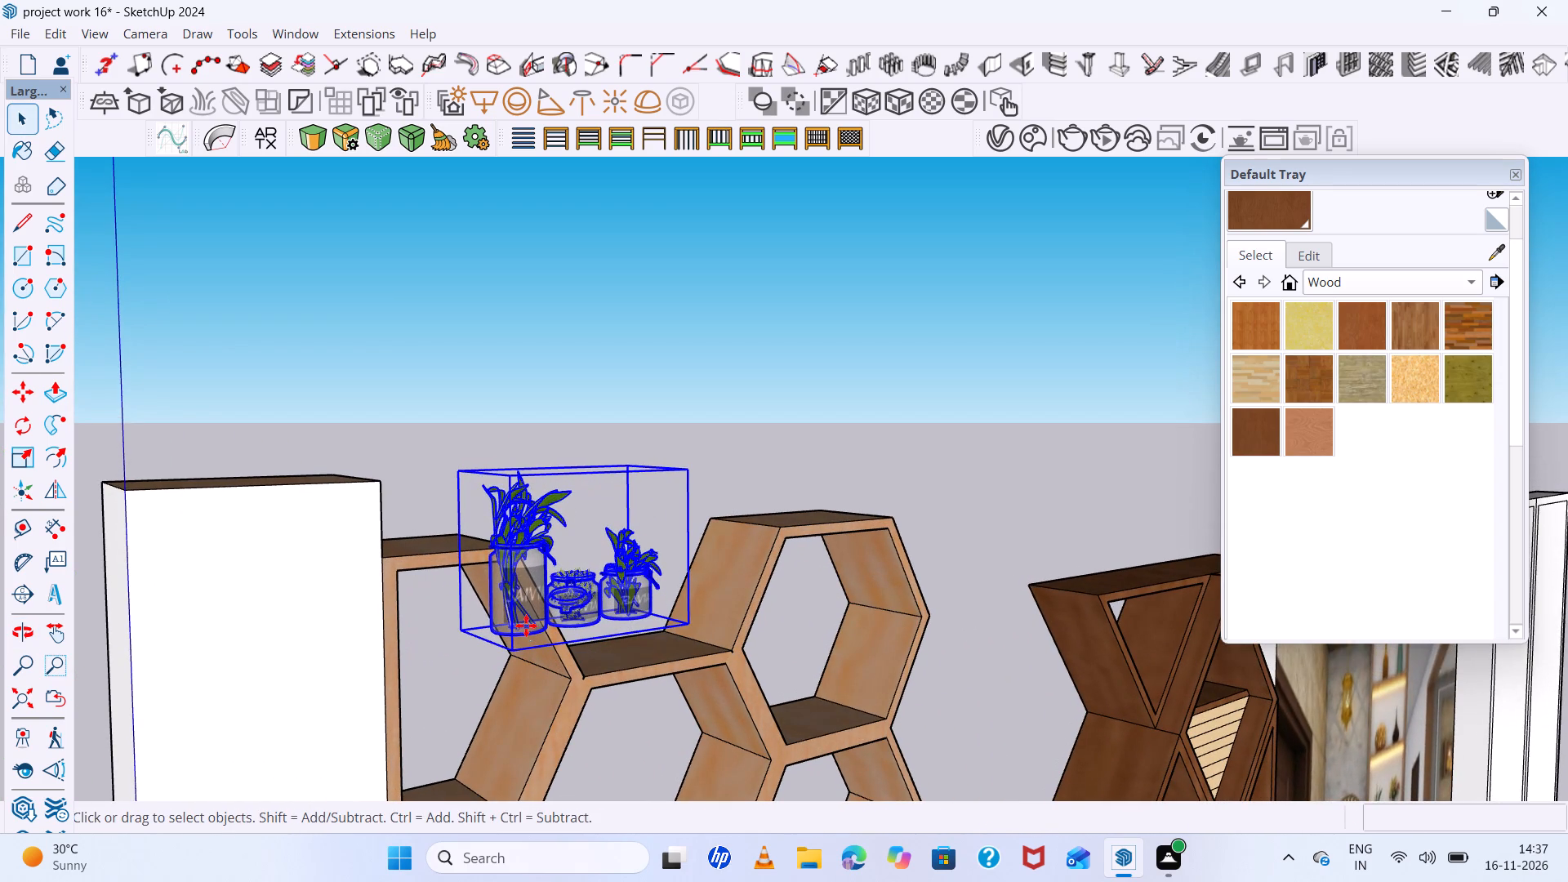
key(m)
click(461, 629)
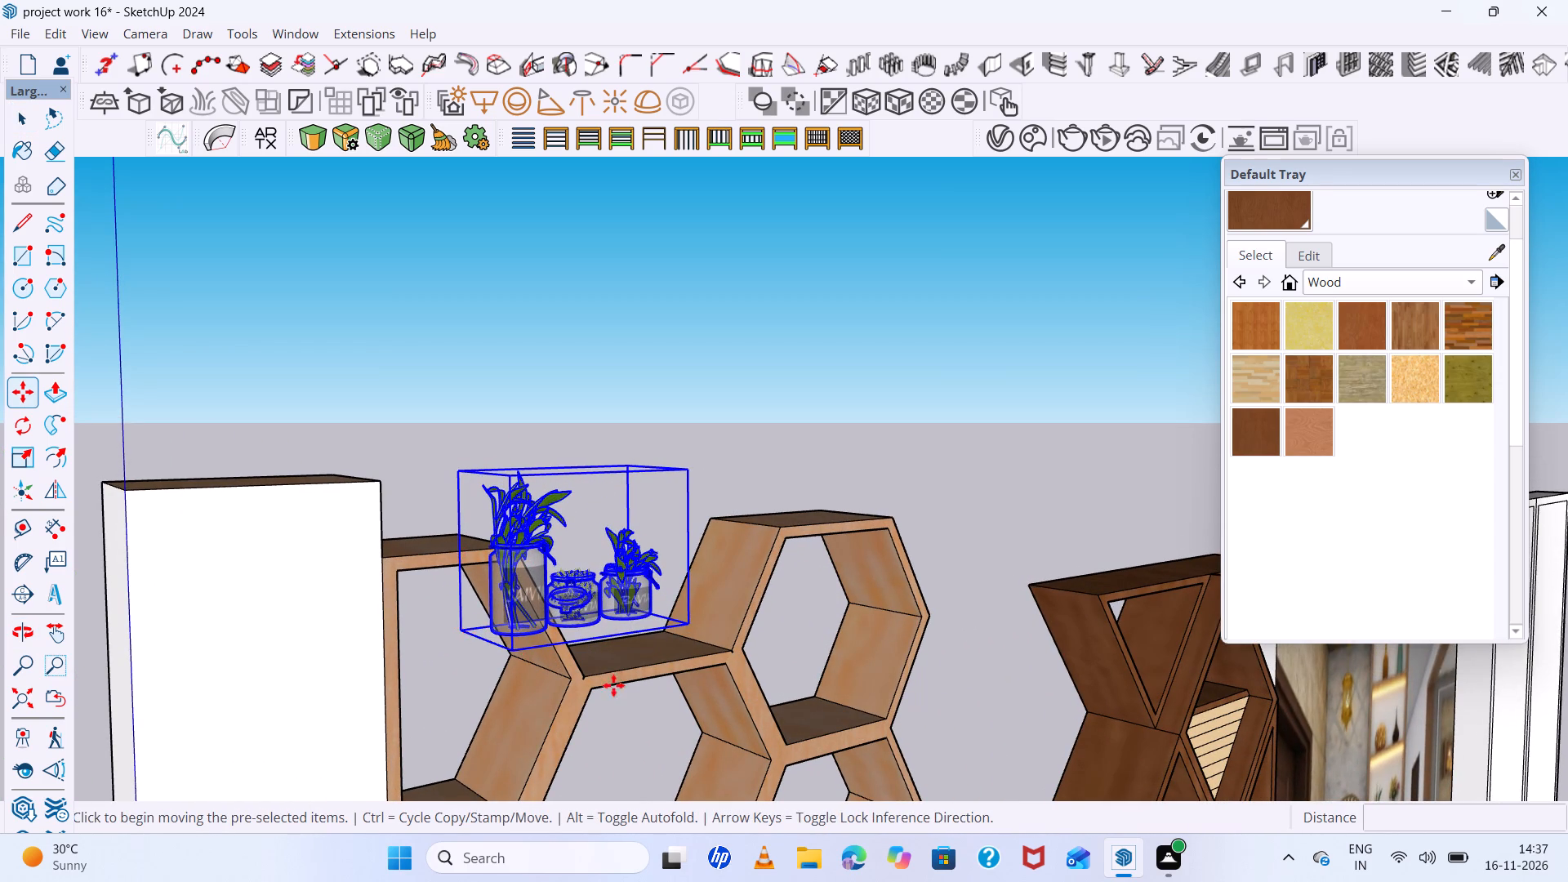
scroll(857, 756, up, 10)
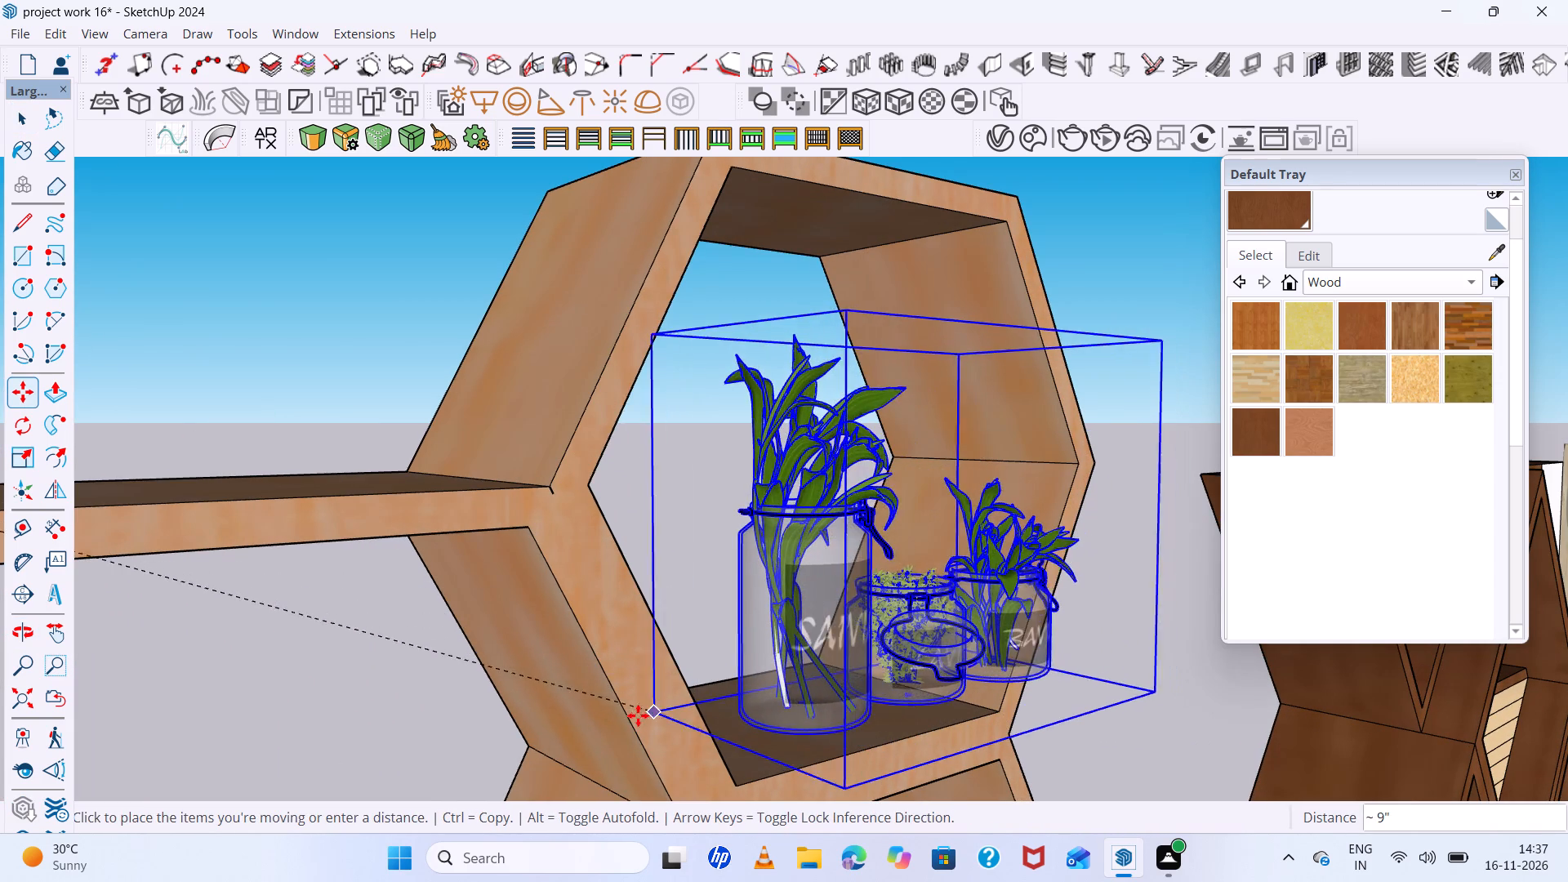
scroll(547, 653, down, 12)
middle_drag(538, 636, 503, 559)
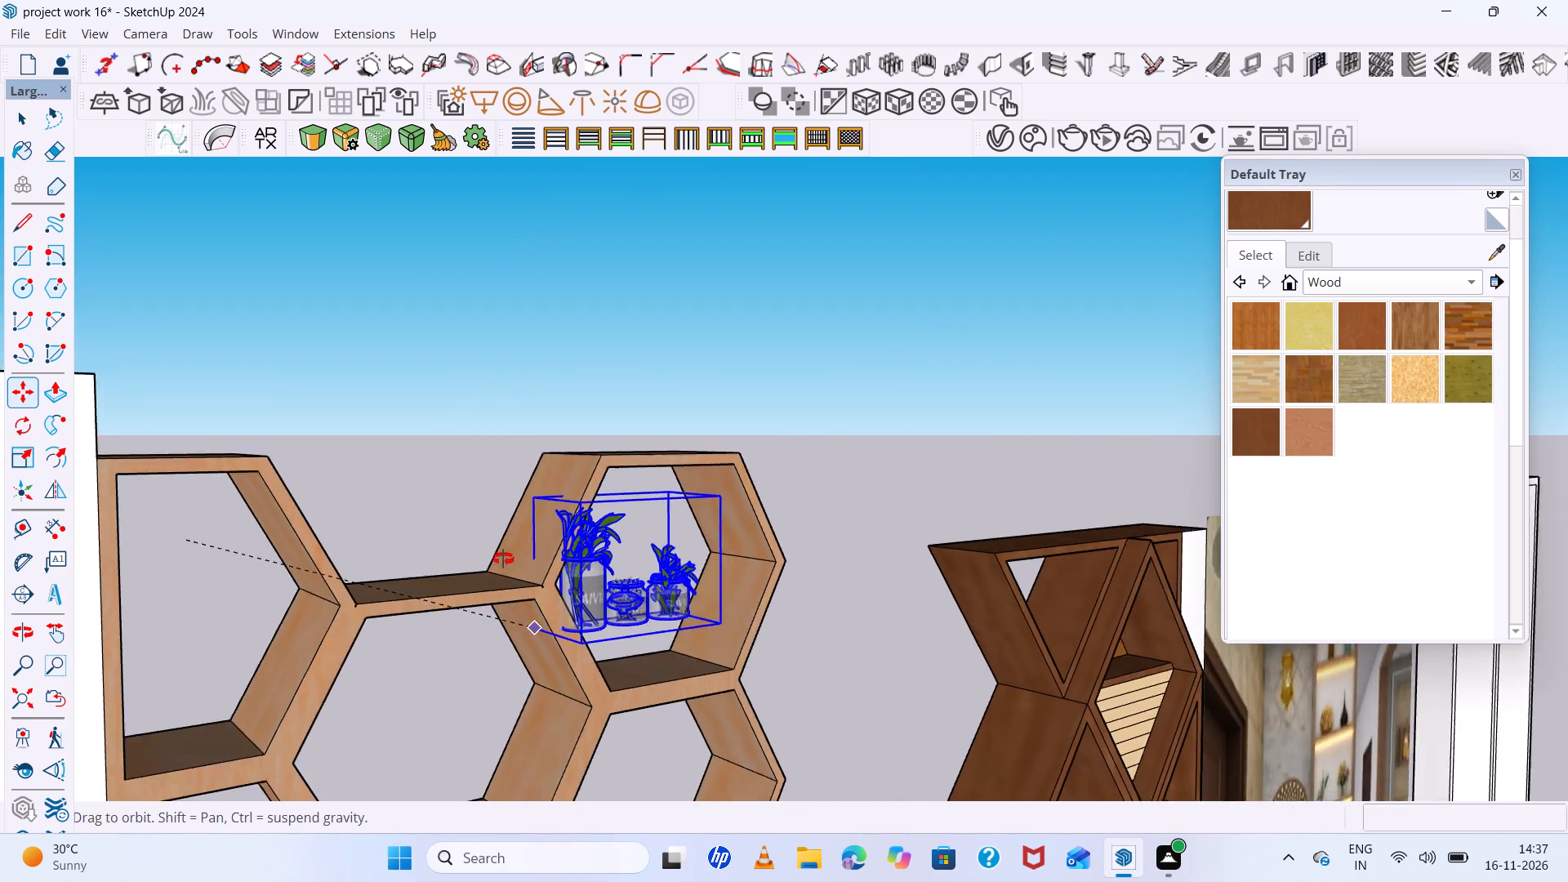
middle_drag(503, 559, 497, 533)
scroll(527, 571, up, 10)
click(473, 519)
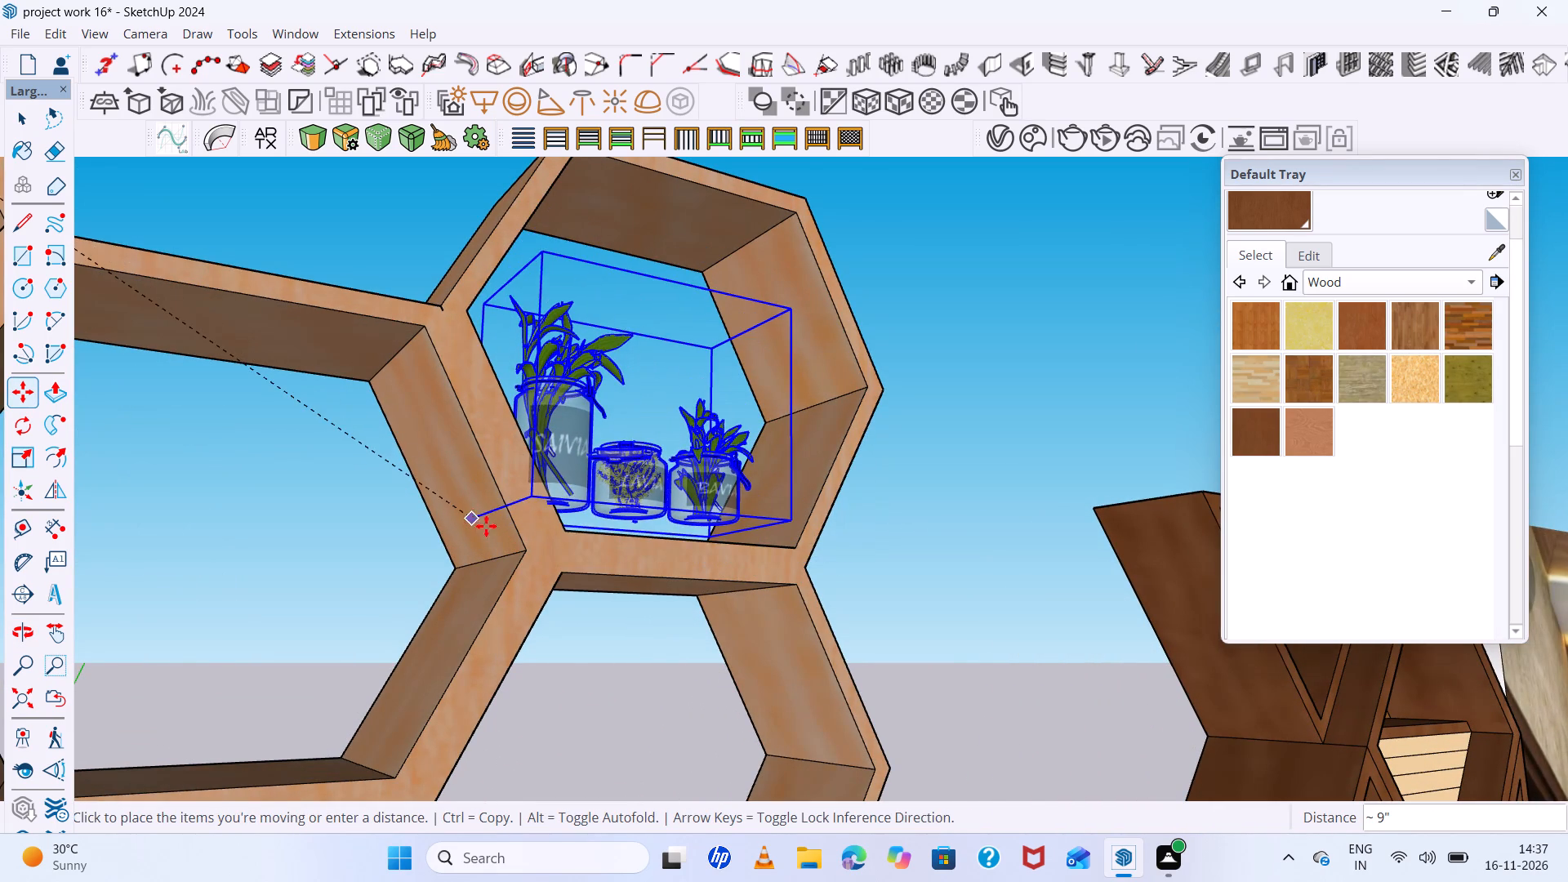
Adjust the plant jars by their front bottom corner so they sit on the top hexagon's shelf near its outer corner, and deselect them.
scroll(729, 561, up, 5)
middle_drag(688, 531, 536, 689)
click(634, 690)
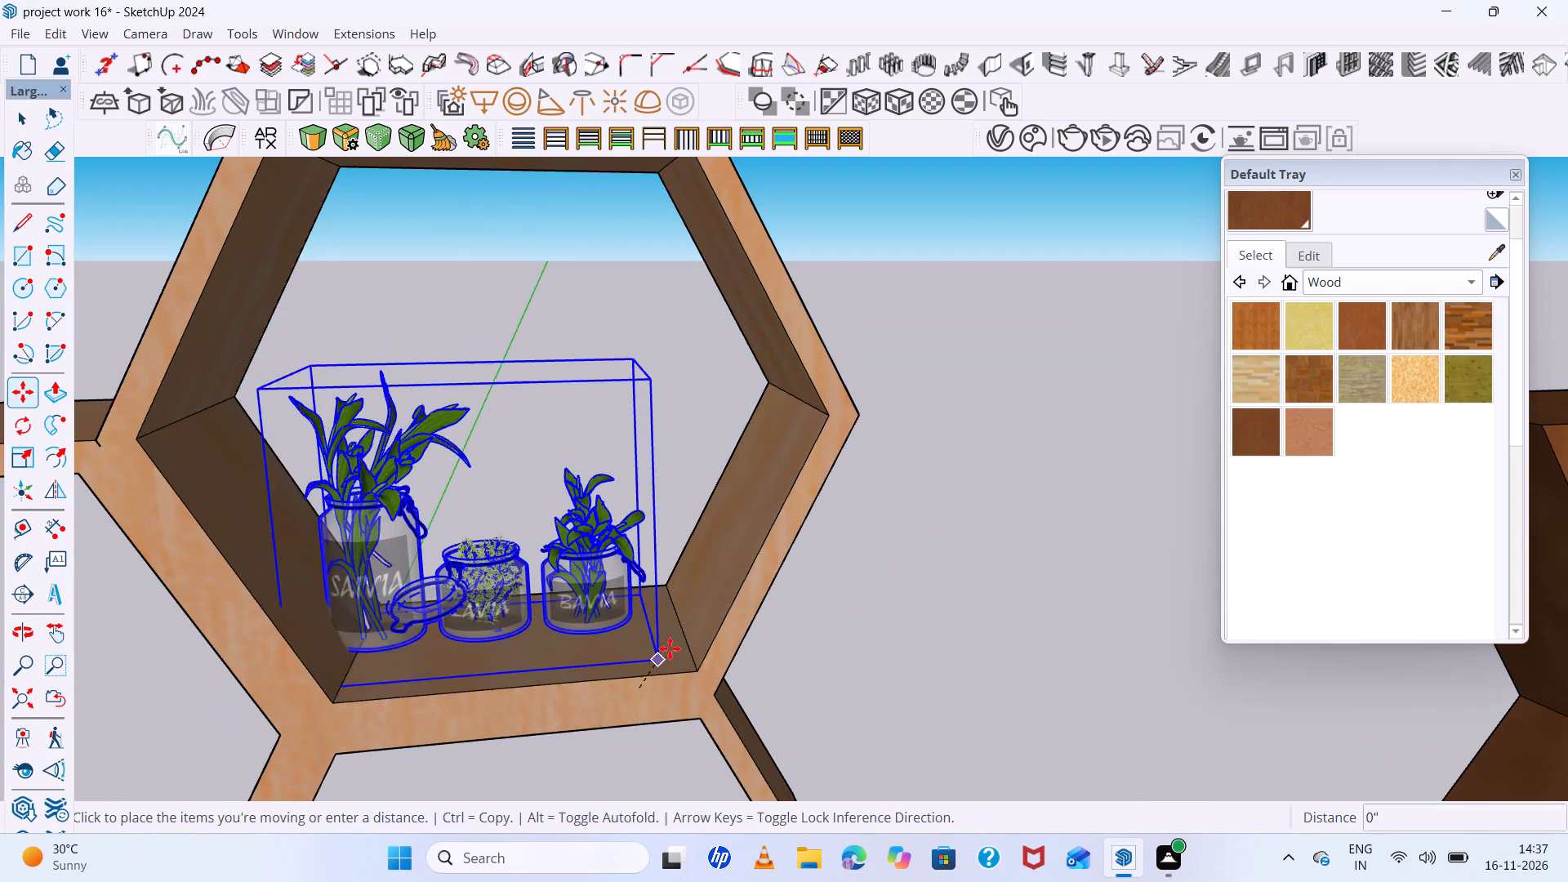
click(684, 660)
scroll(693, 658, down, 2)
middle_drag(693, 658, 694, 611)
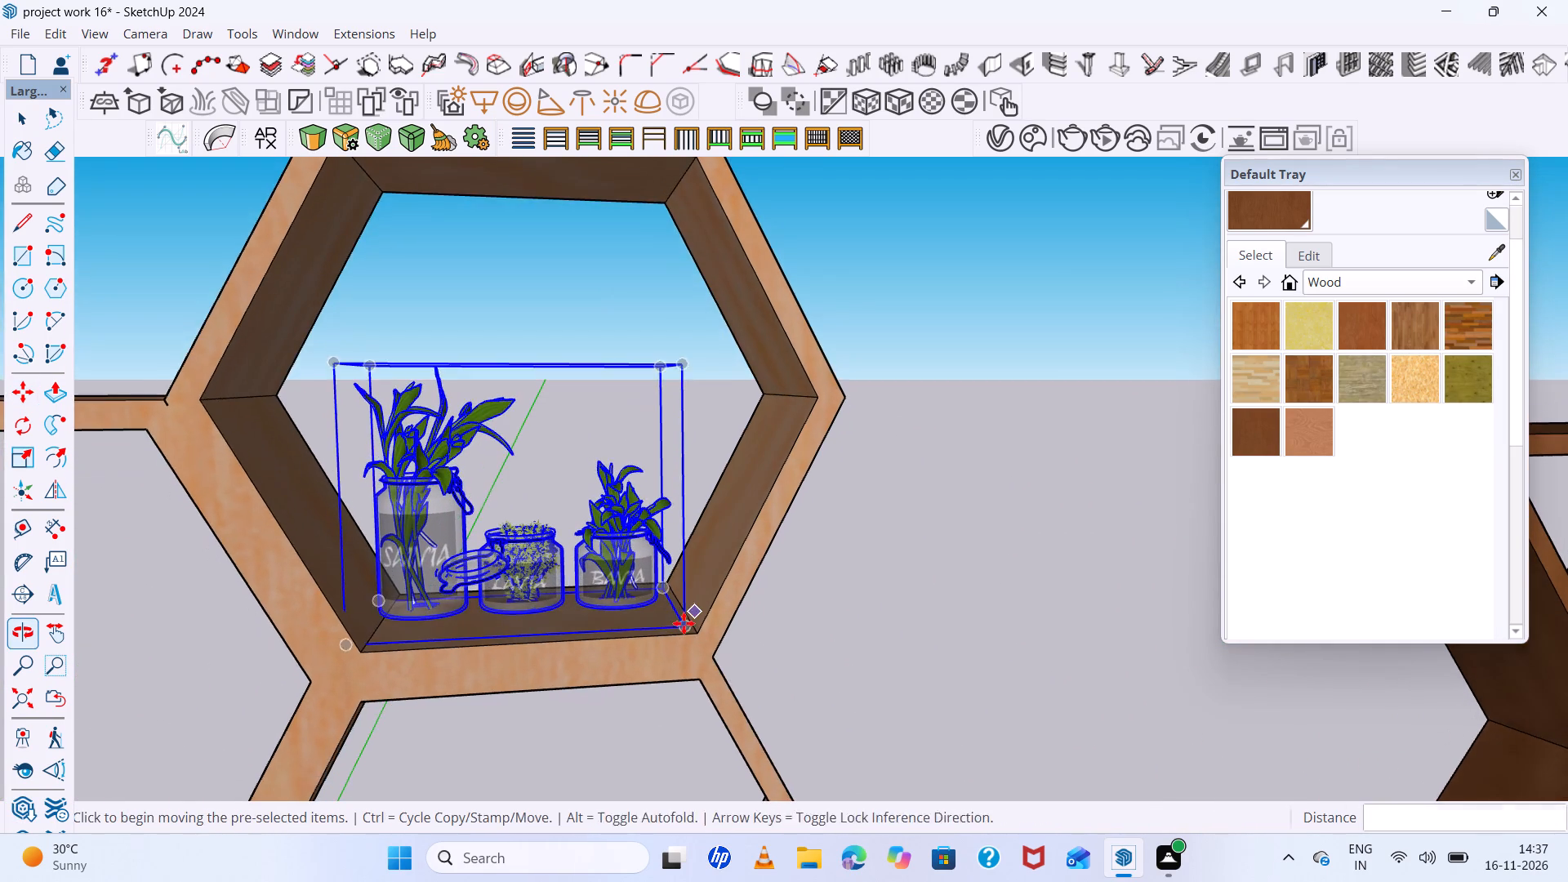
scroll(677, 631, up, 9)
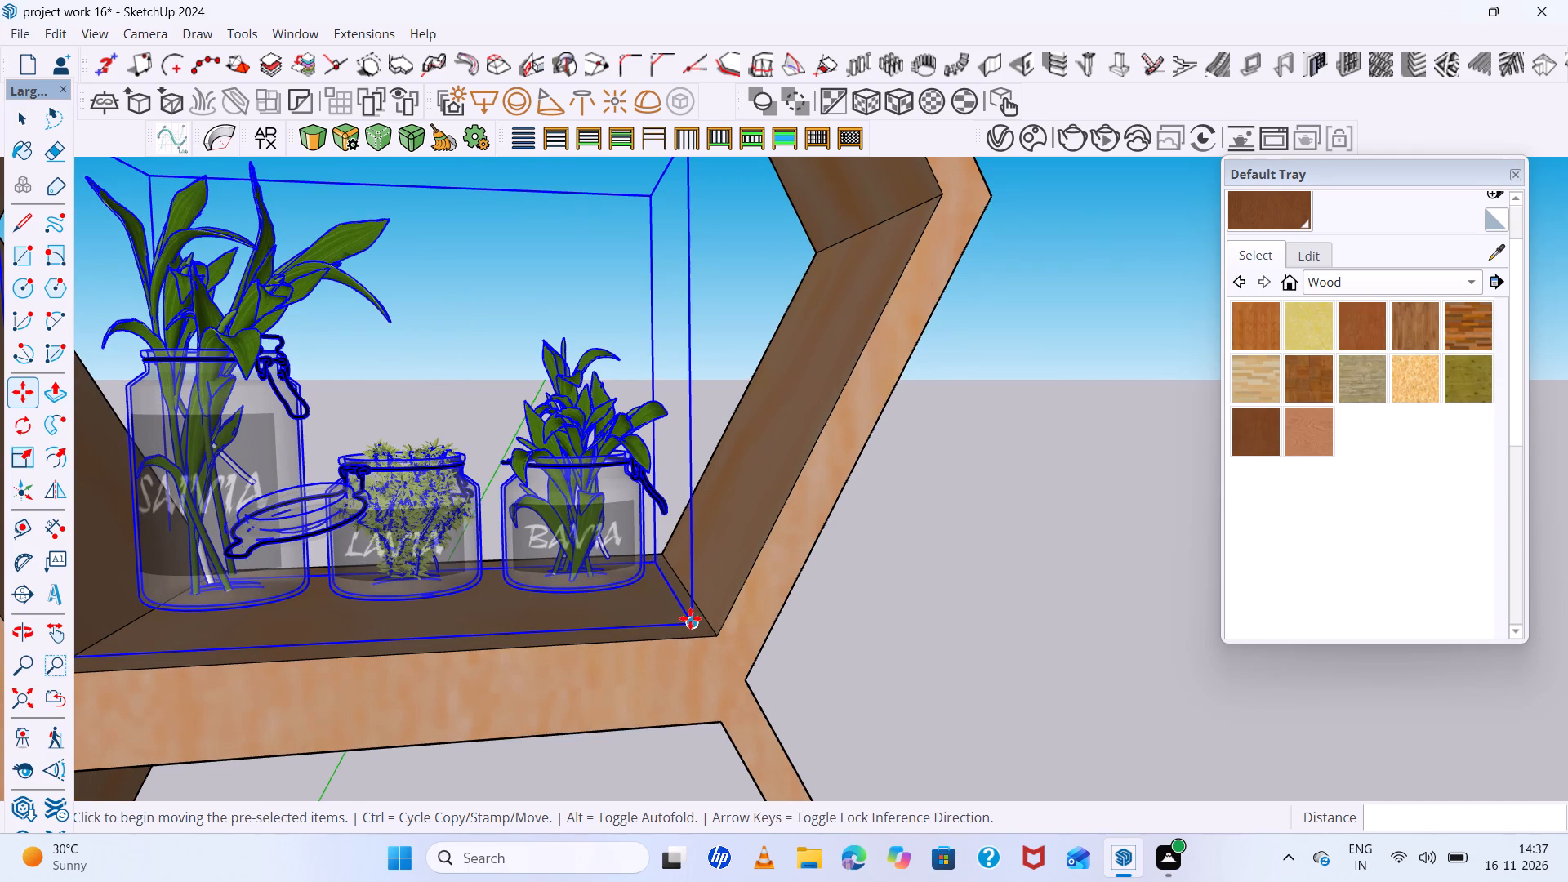
click(690, 618)
click(711, 624)
key(space)
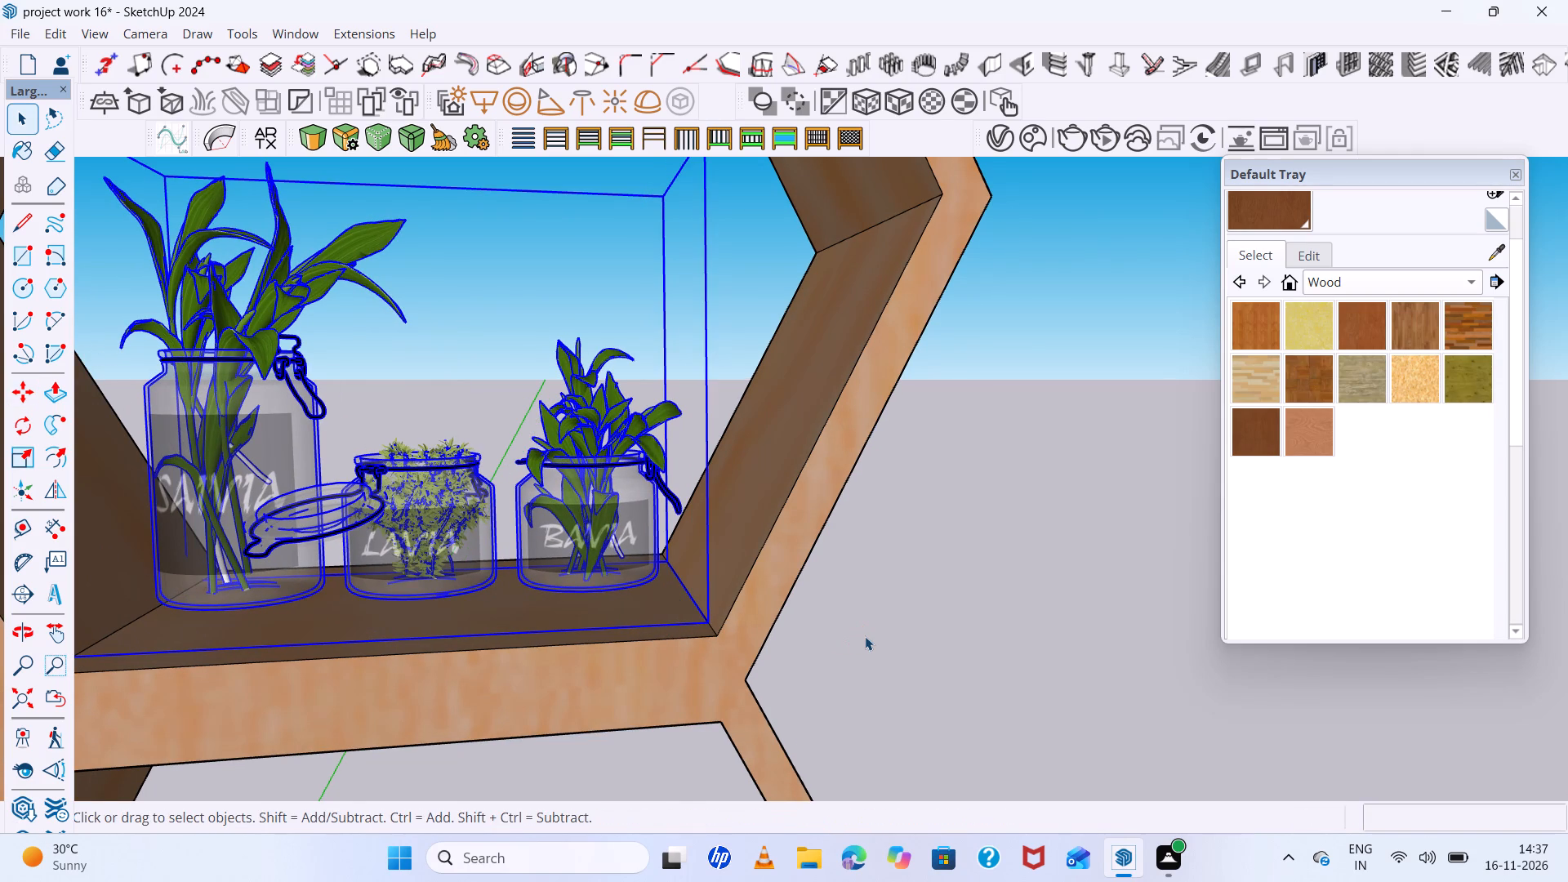
click(865, 636)
Examine the decorated honeycomb partition from several distances and angles alongside the triangular partition, the reference photo and the white partition.
scroll(859, 633, down, 13)
middle_drag(854, 657, 850, 607)
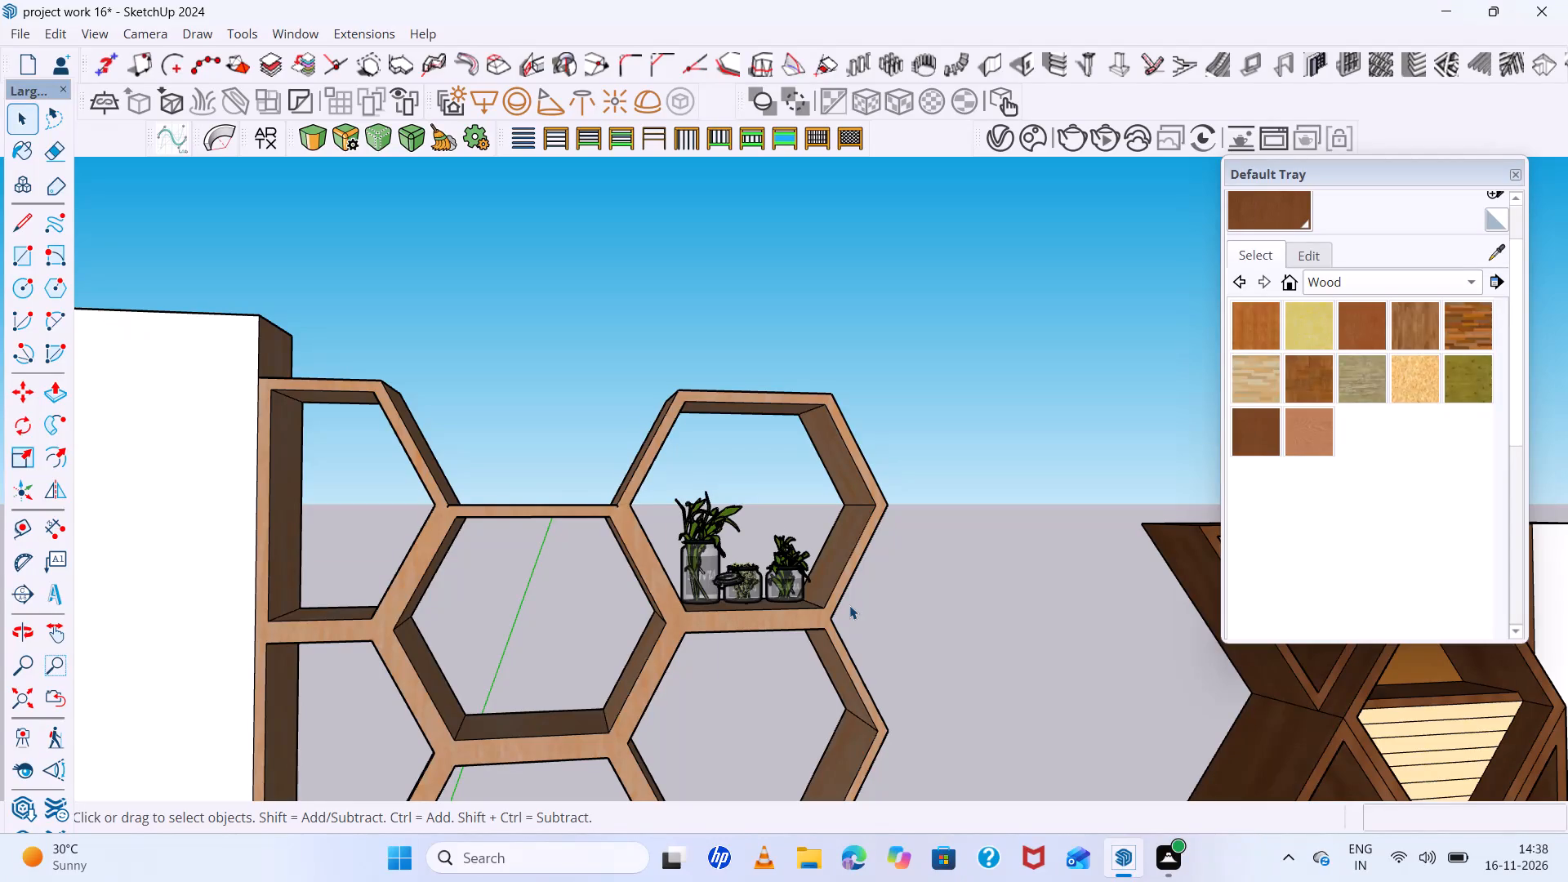
scroll(849, 605, down, 1)
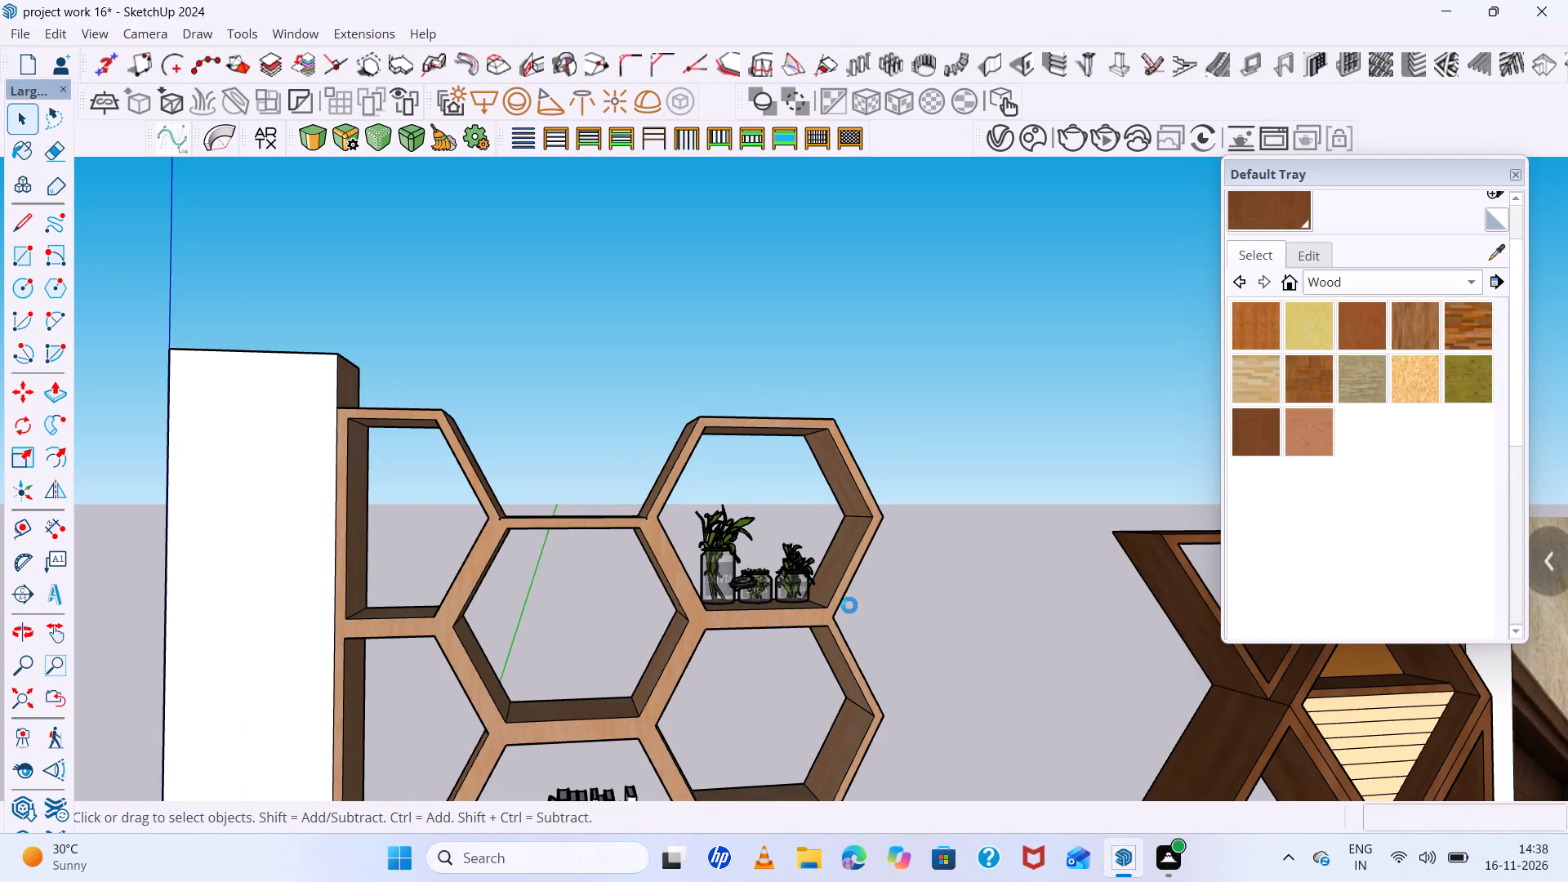
scroll(849, 605, down, 4)
scroll(773, 586, down, 5)
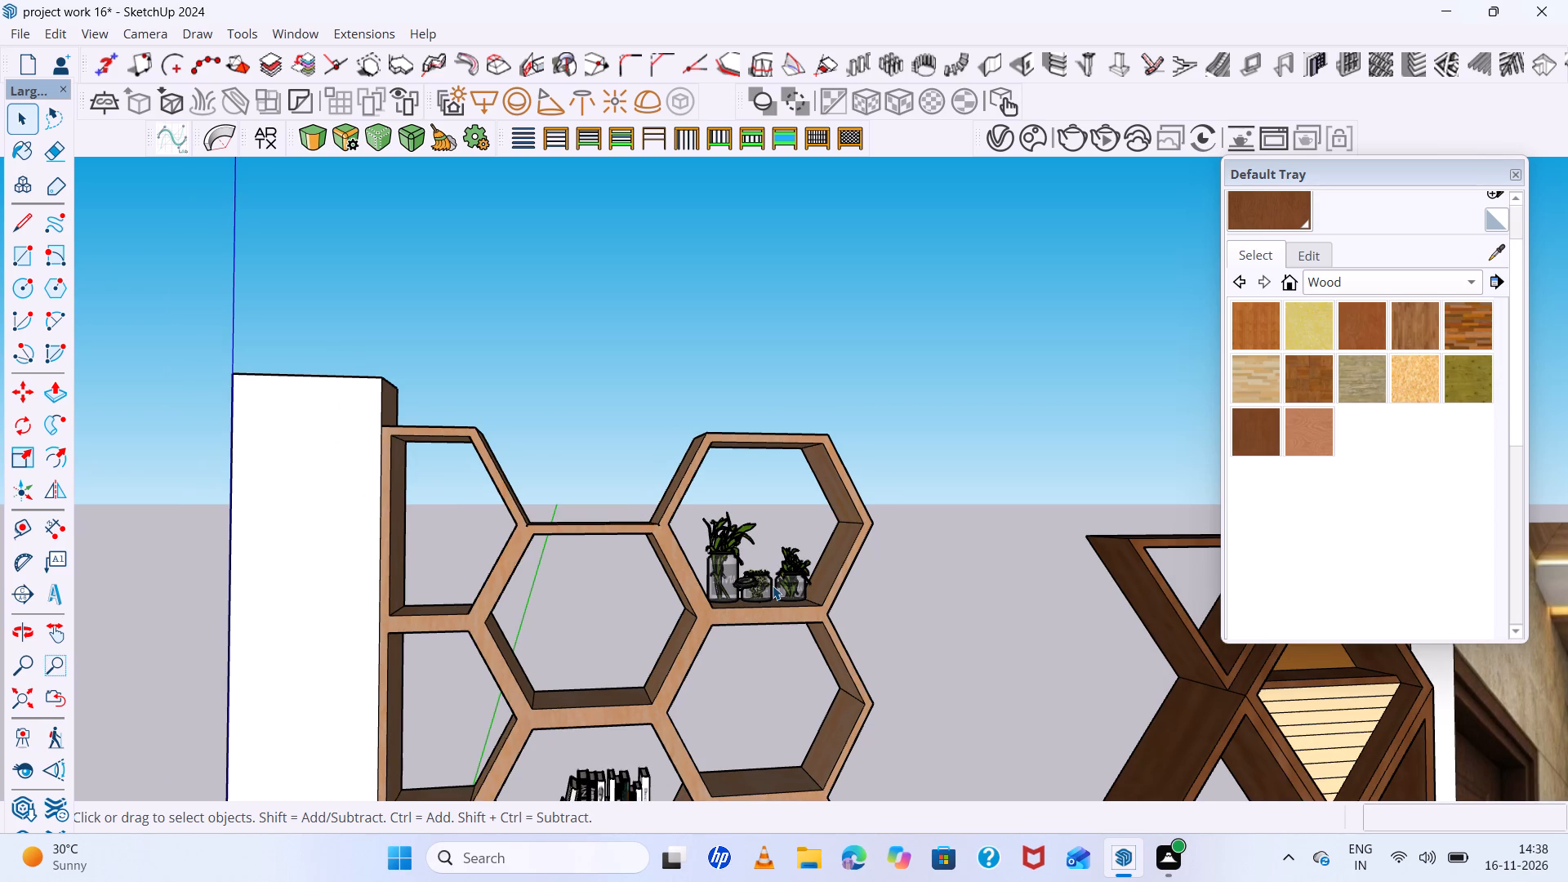
scroll(773, 586, down, 5)
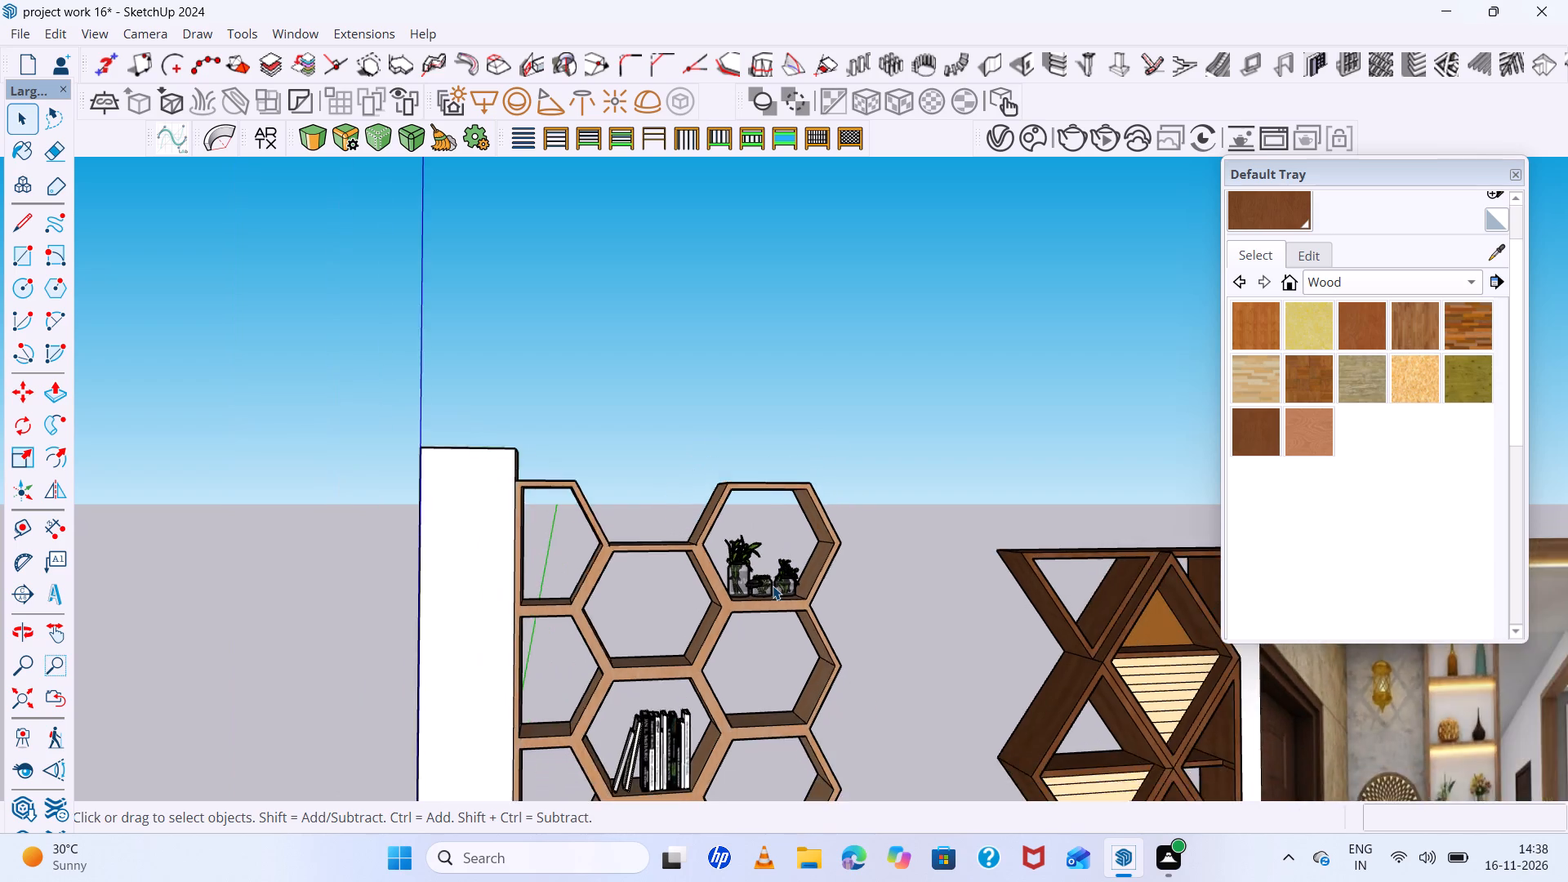
scroll(773, 586, down, 9)
middle_drag(852, 613, 800, 599)
scroll(770, 534, down, 12)
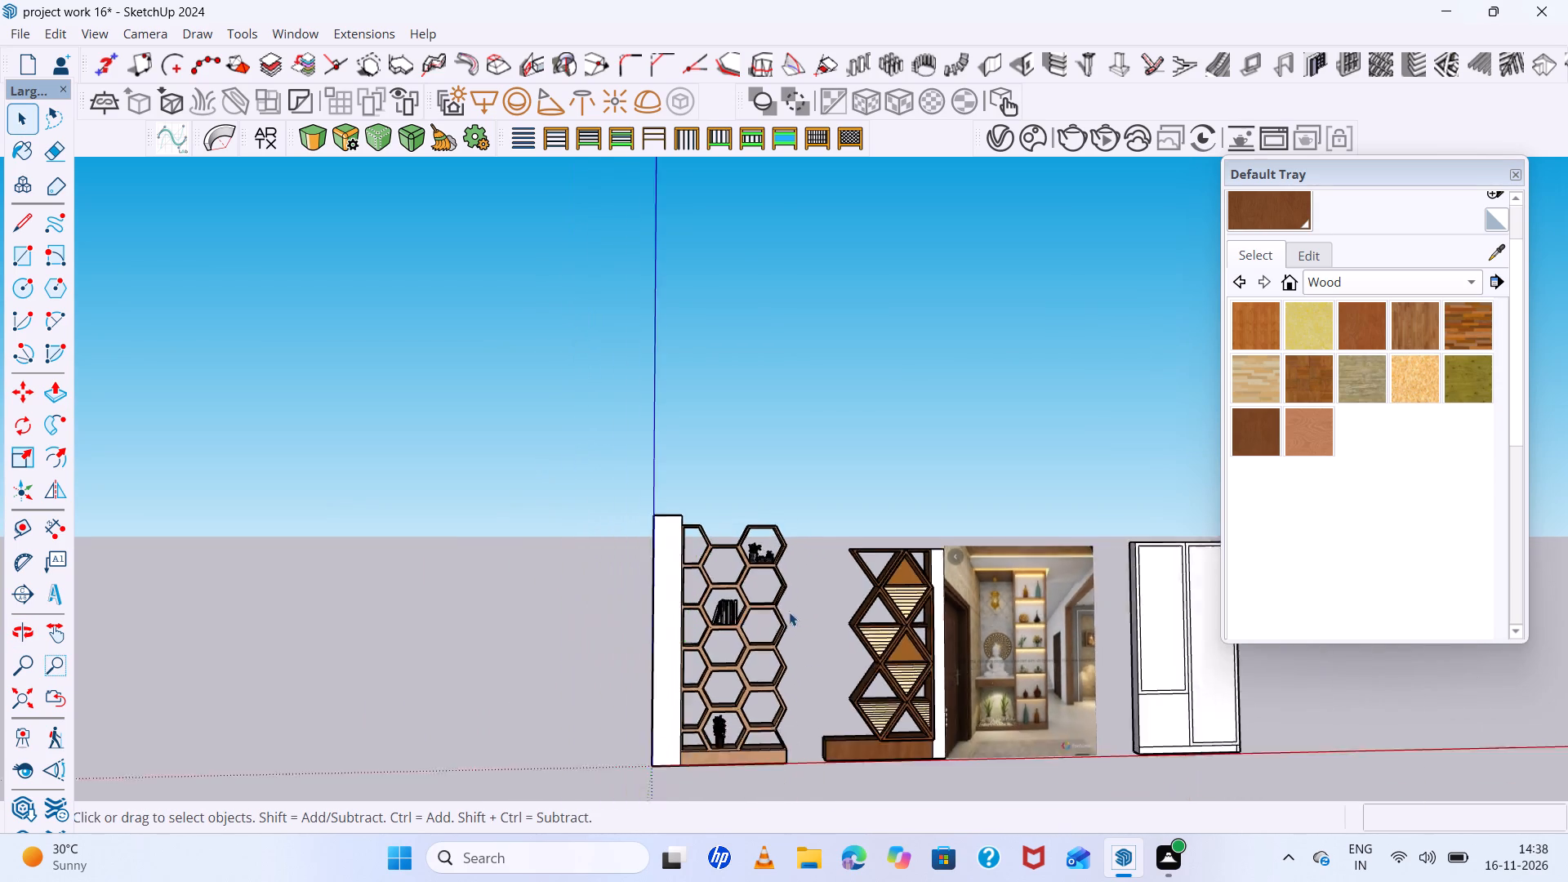
scroll(828, 688, up, 10)
middle_drag(824, 680, 783, 680)
scroll(779, 675, up, 11)
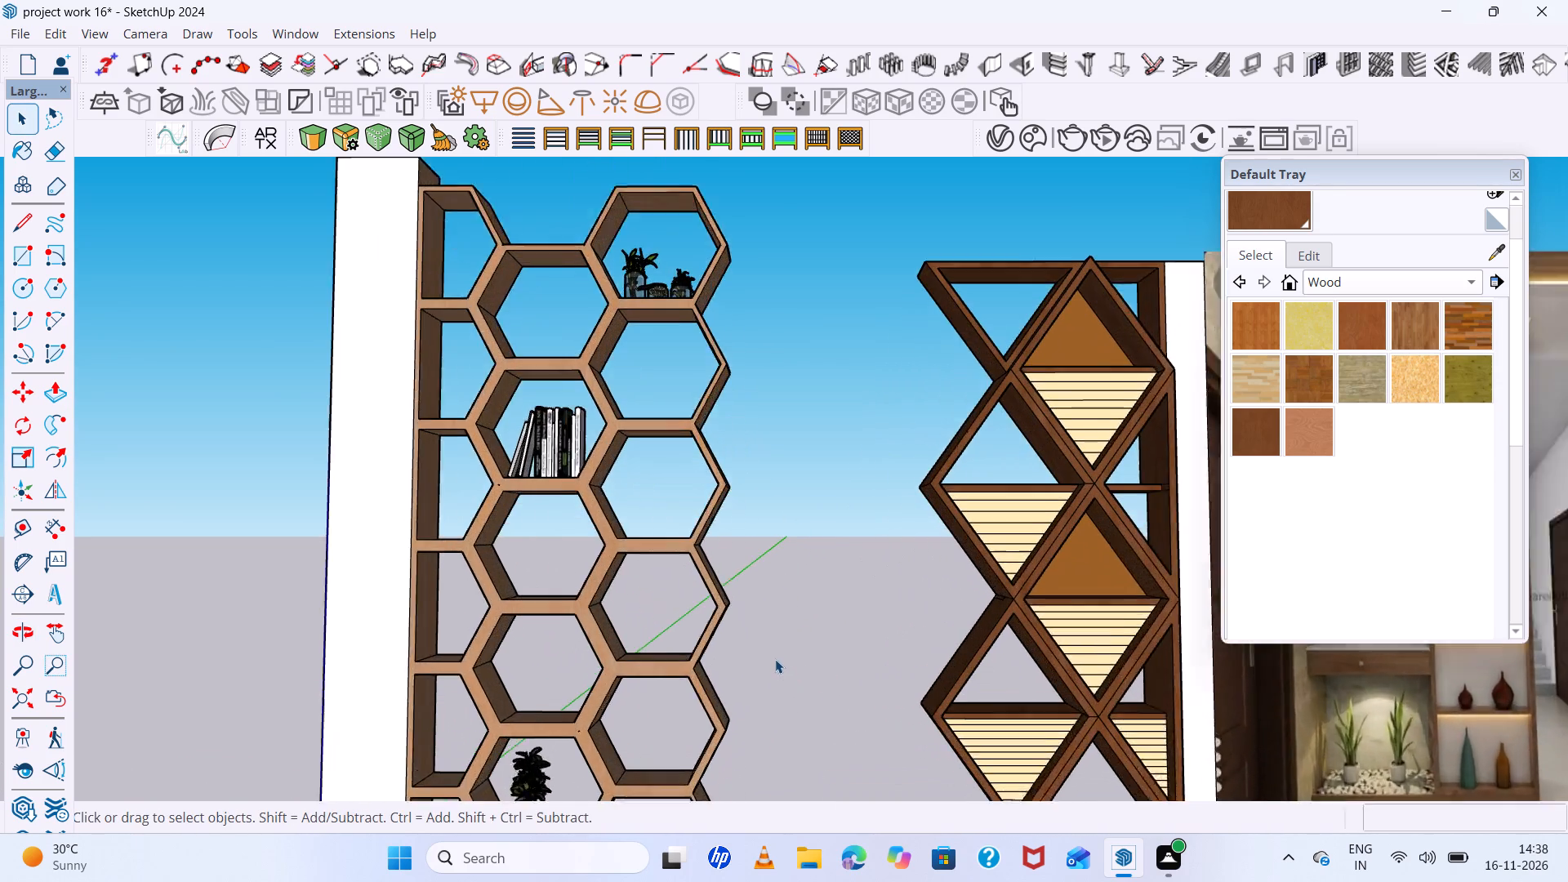
scroll(775, 659, up, 1)
middle_drag(773, 653, 778, 740)
scroll(775, 730, down, 11)
middle_drag(774, 714, 774, 699)
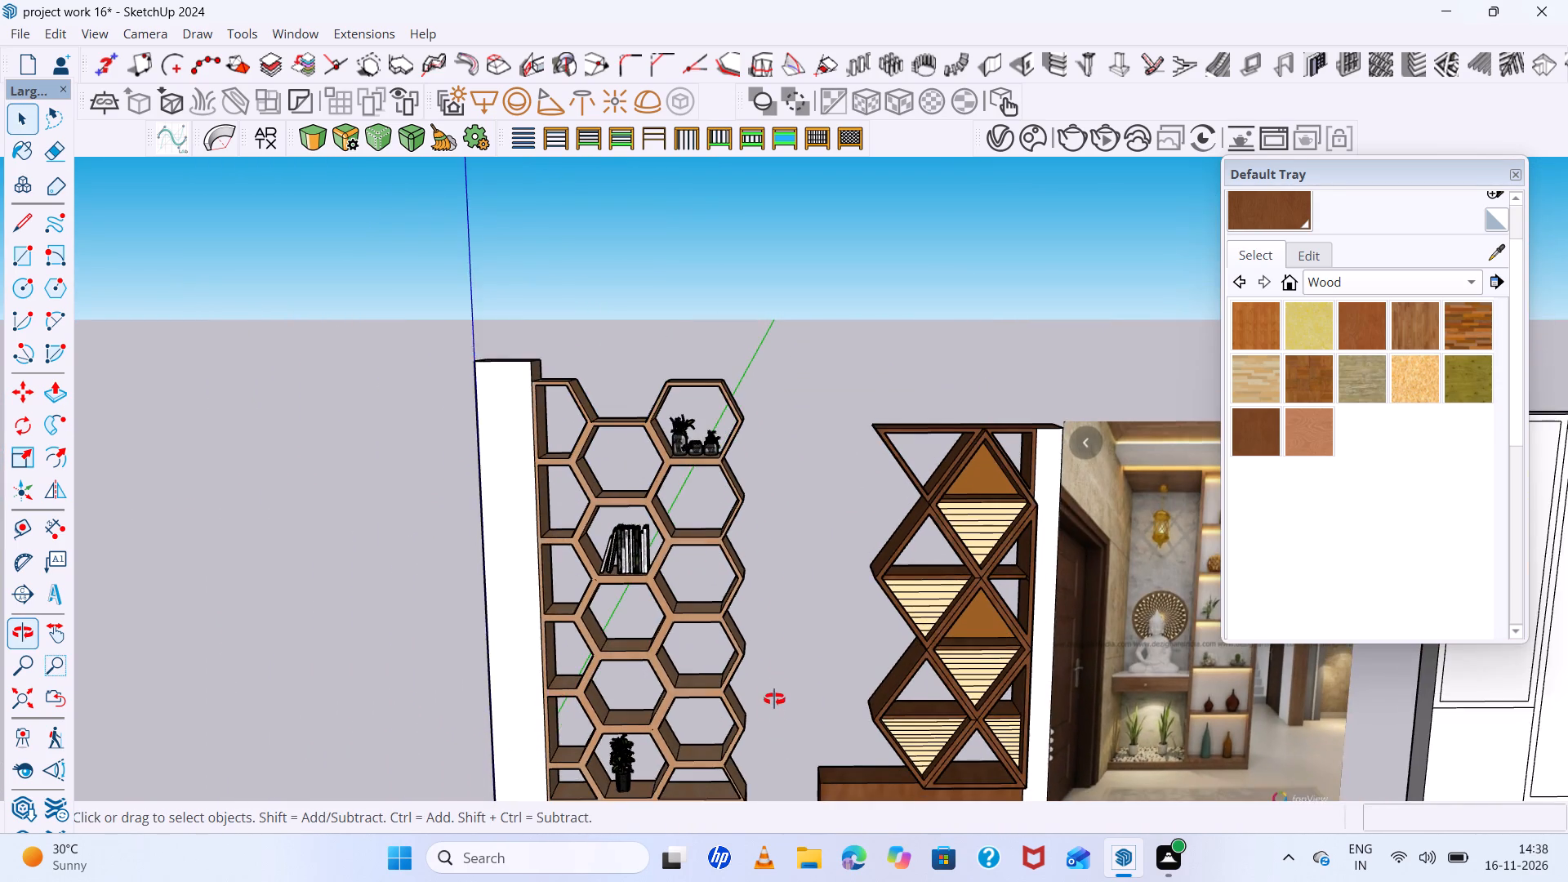
middle_drag(774, 699, 777, 670)
key(space)
scroll(777, 666, down, 3)
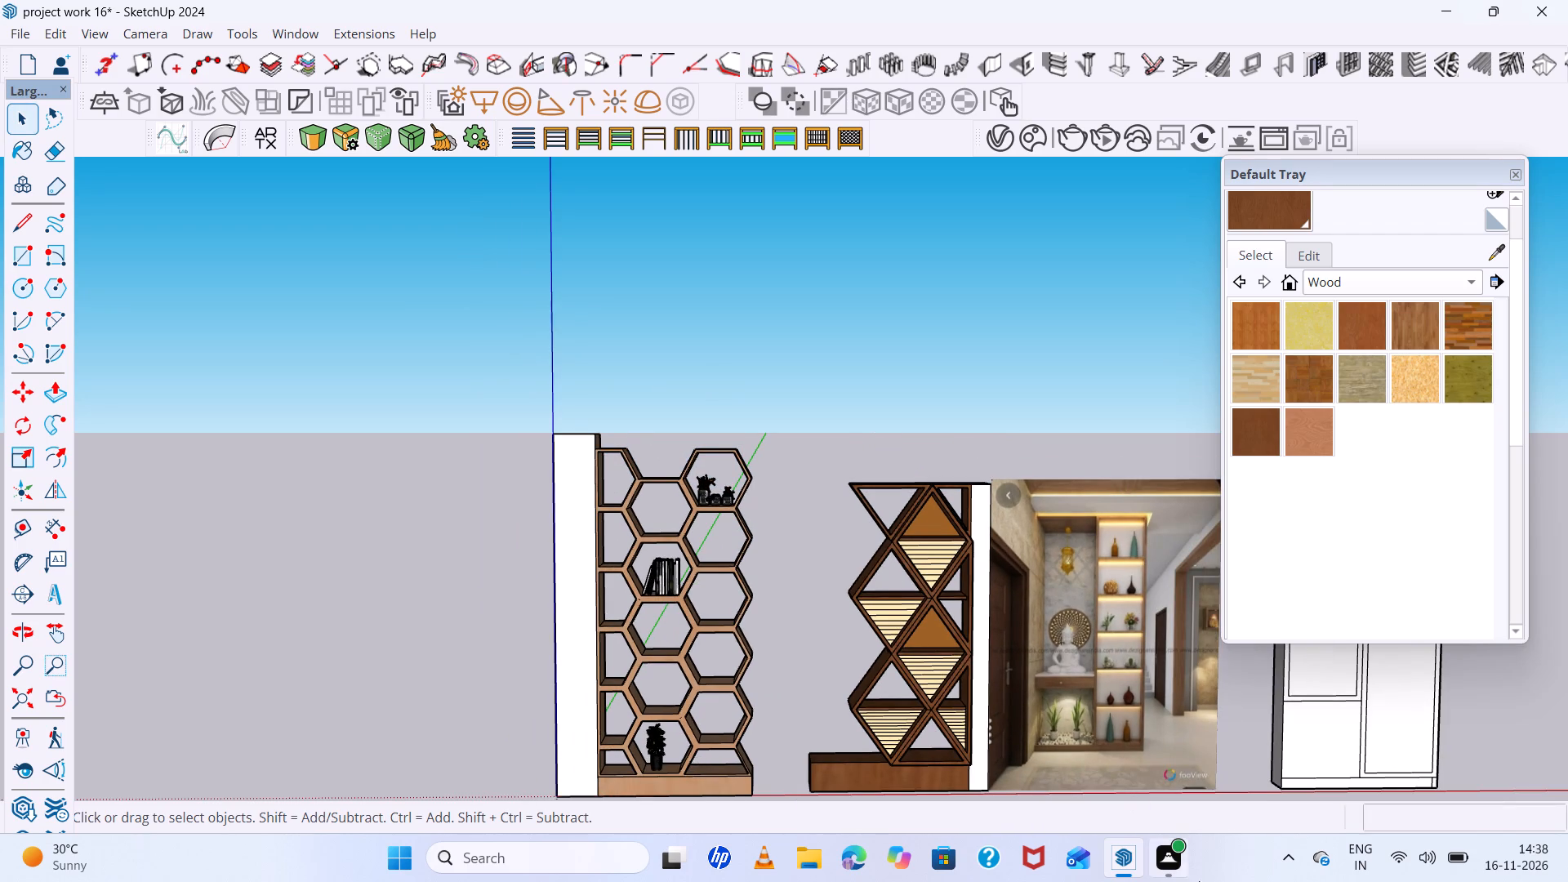
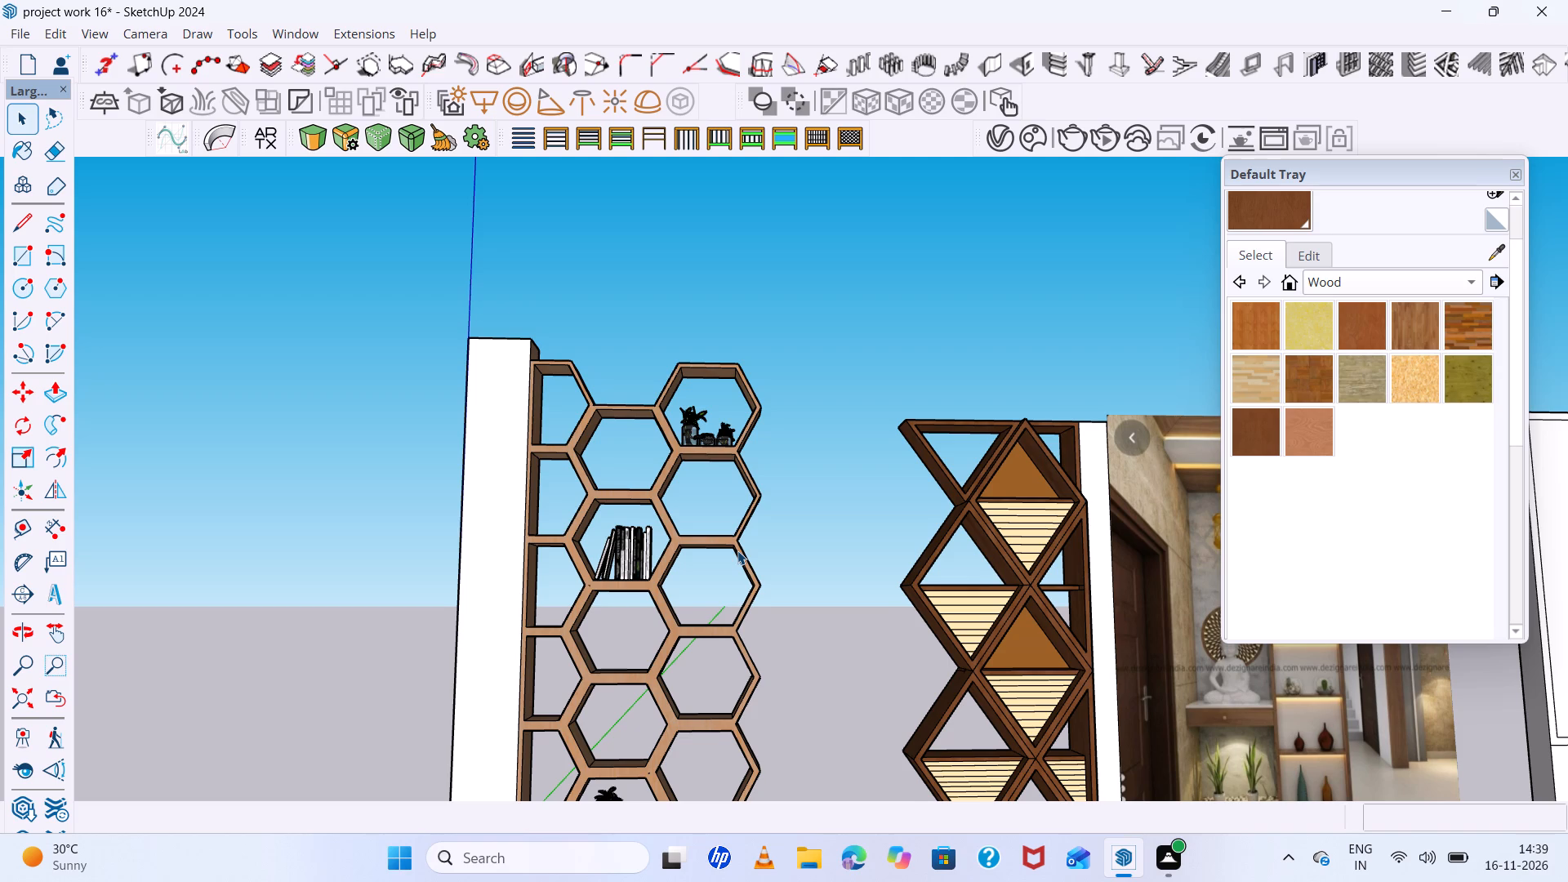
Open 3D Warehouse and search its models for "items".
scroll(737, 550, up, 3)
scroll(737, 550, down, 10)
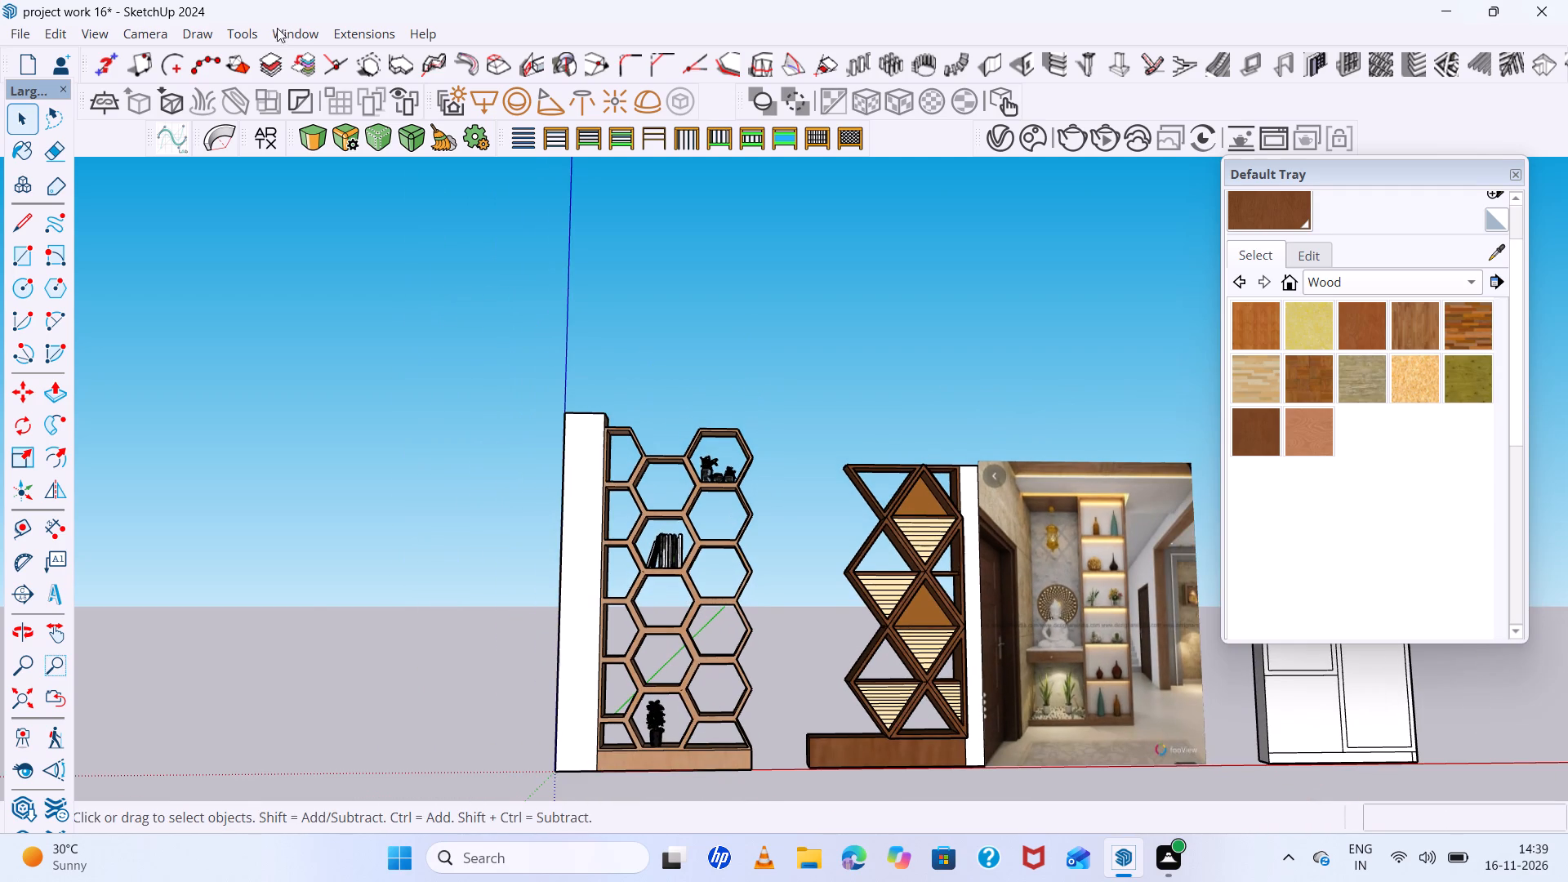
click(292, 25)
click(337, 251)
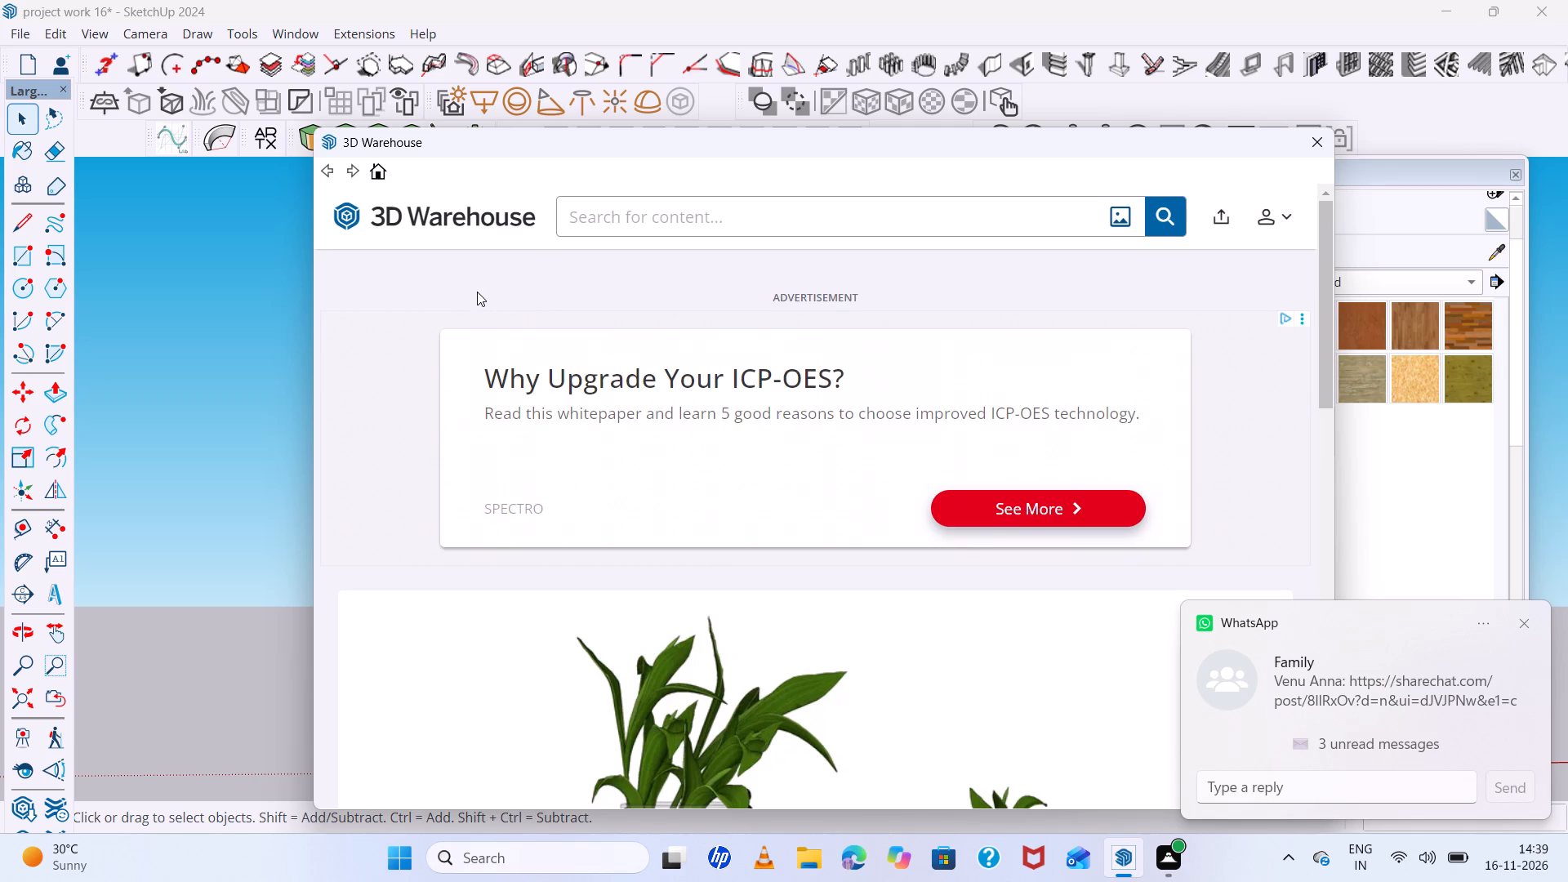
click(1527, 621)
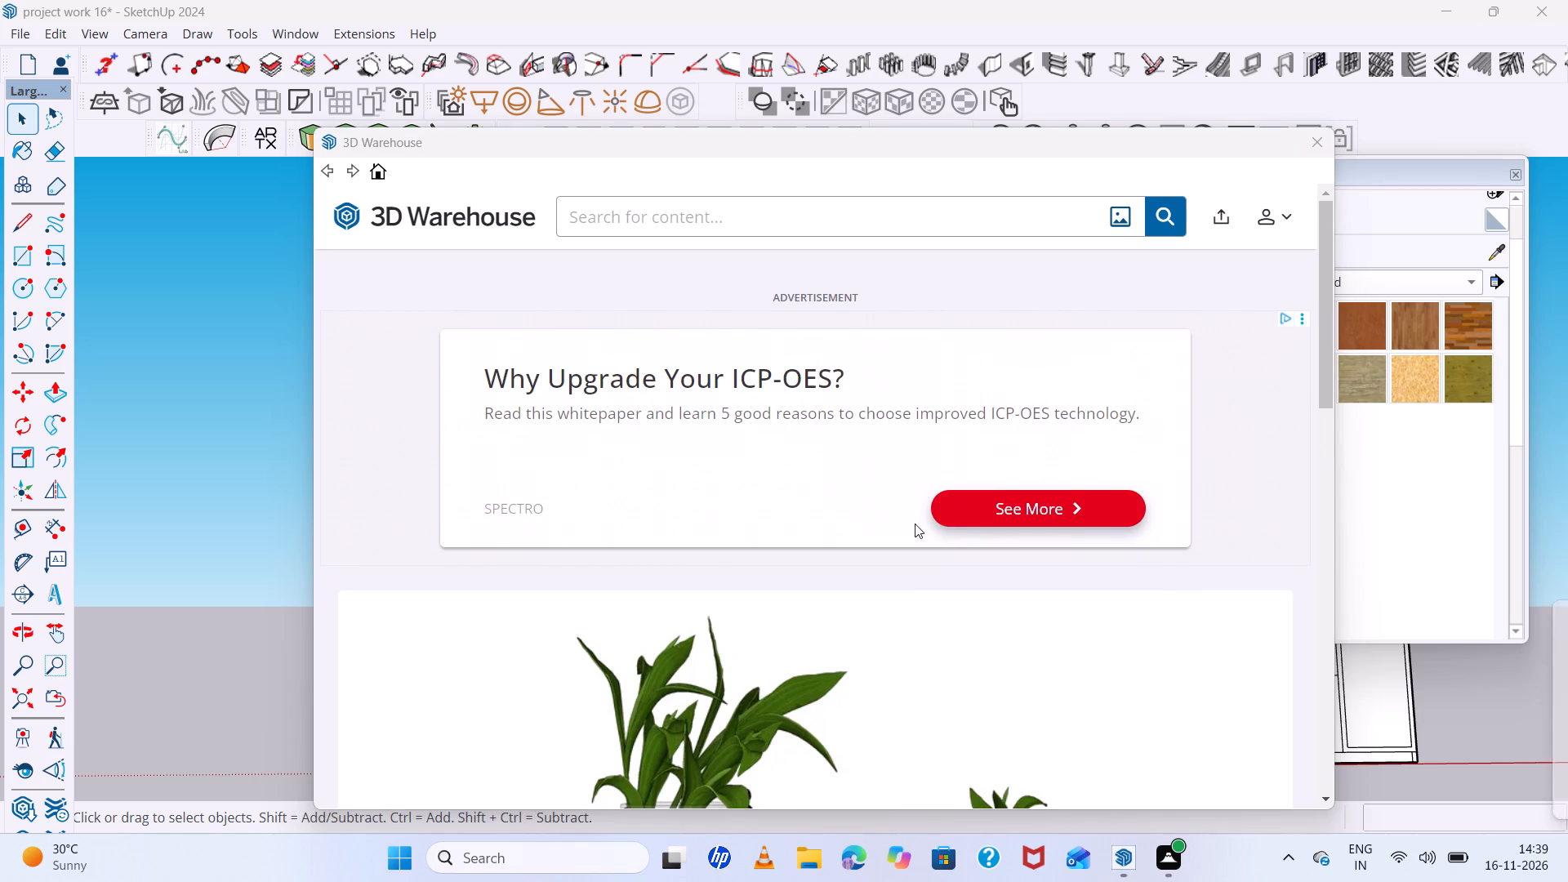
scroll(915, 523, down, 2)
click(704, 221)
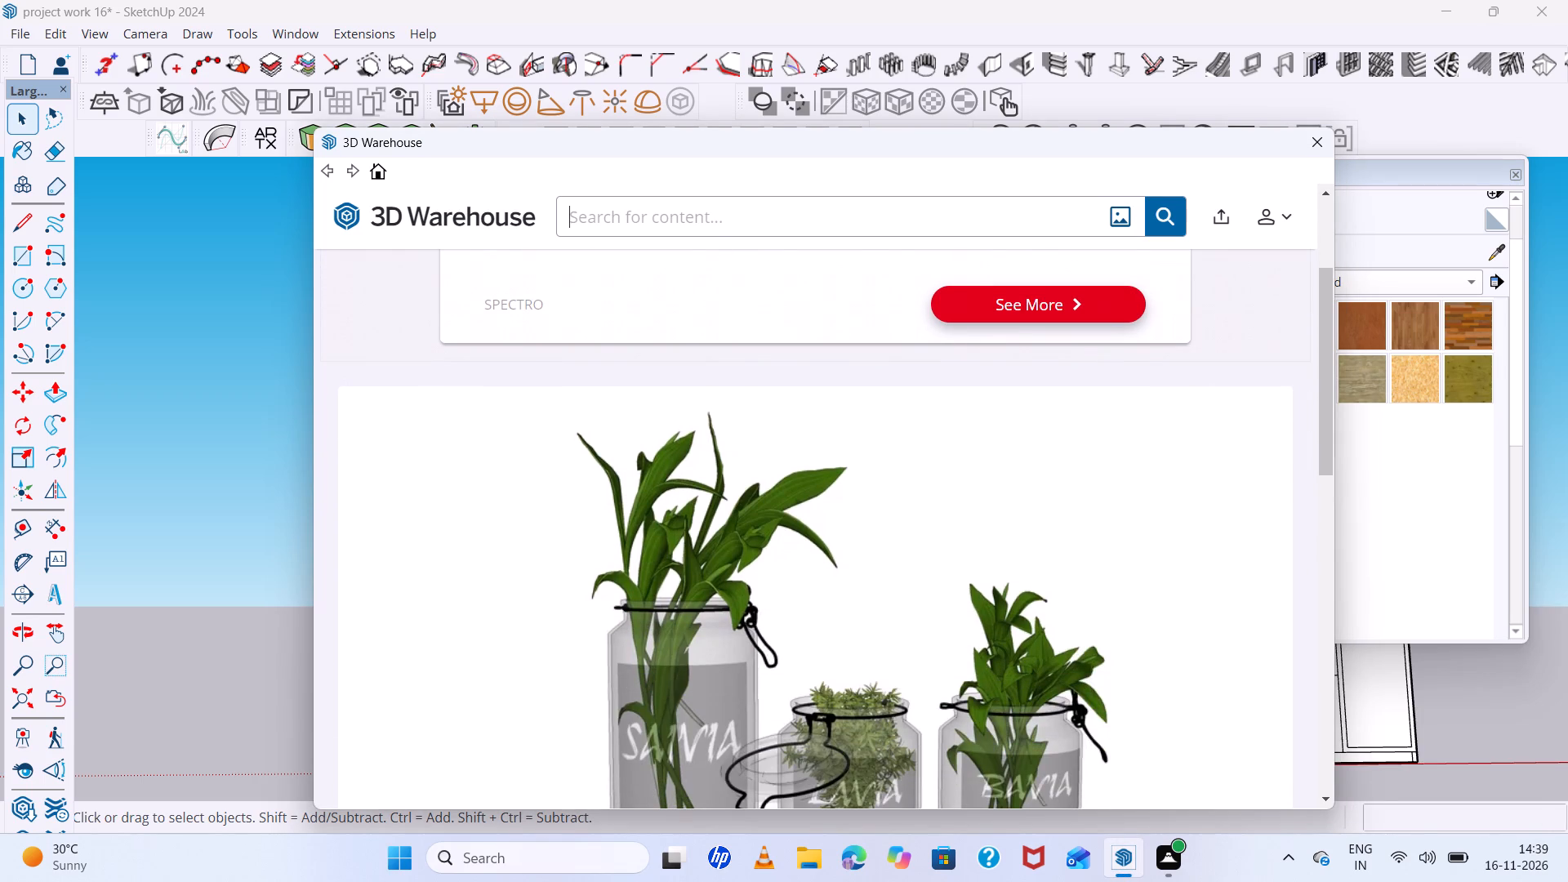
text(ite)
text(ms)
key(Return)
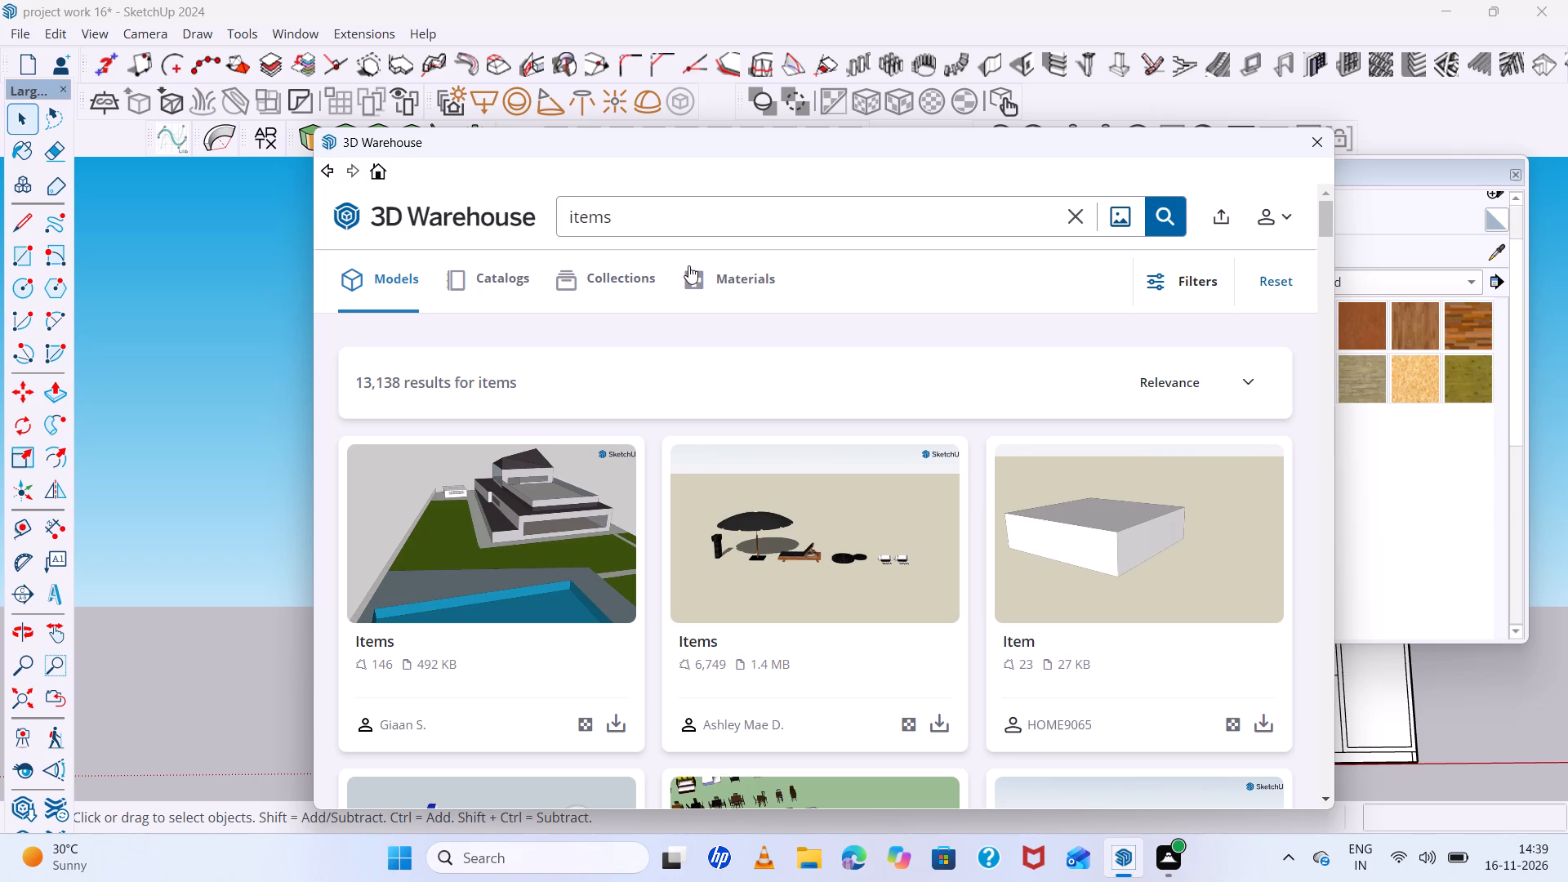
Browse the "items" model results for decorative objects suitable for the shelving units.
scroll(688, 265, down, 11)
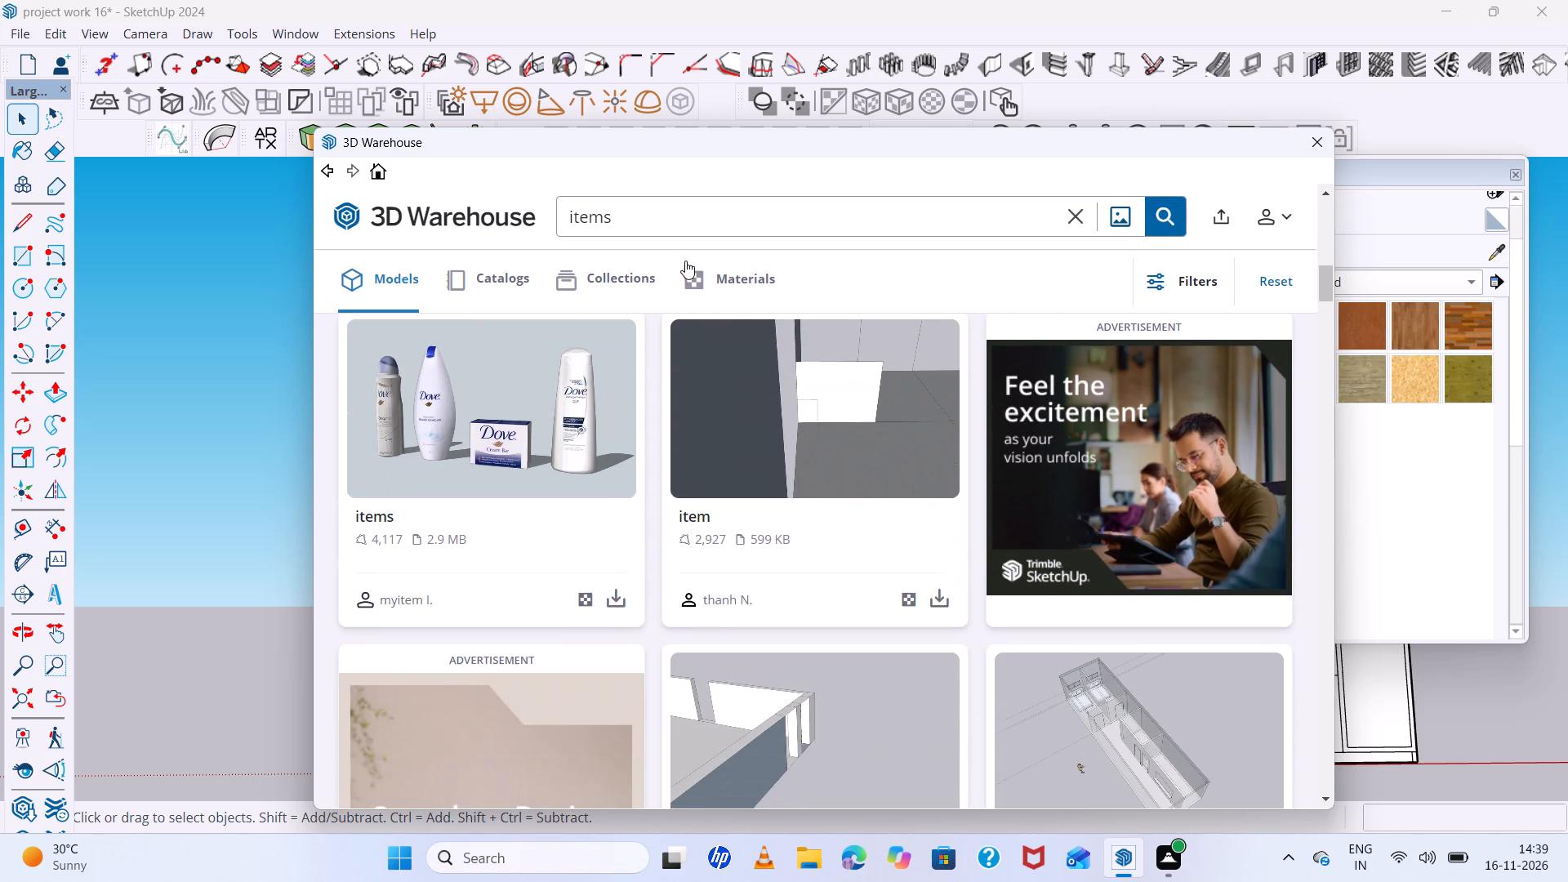
scroll(685, 261, down, 6)
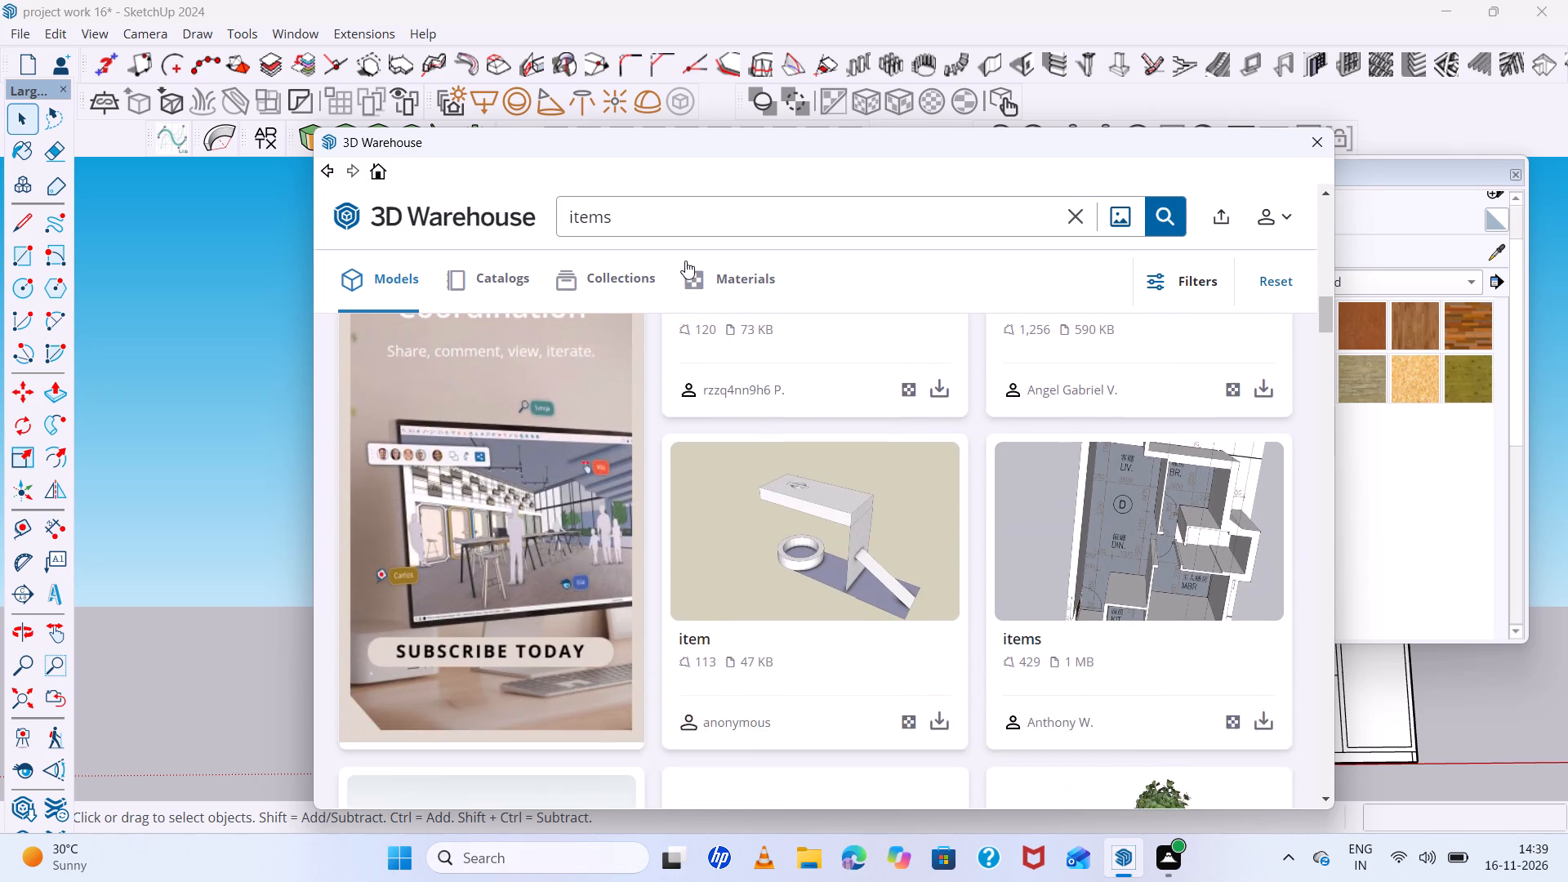
scroll(685, 261, down, 5)
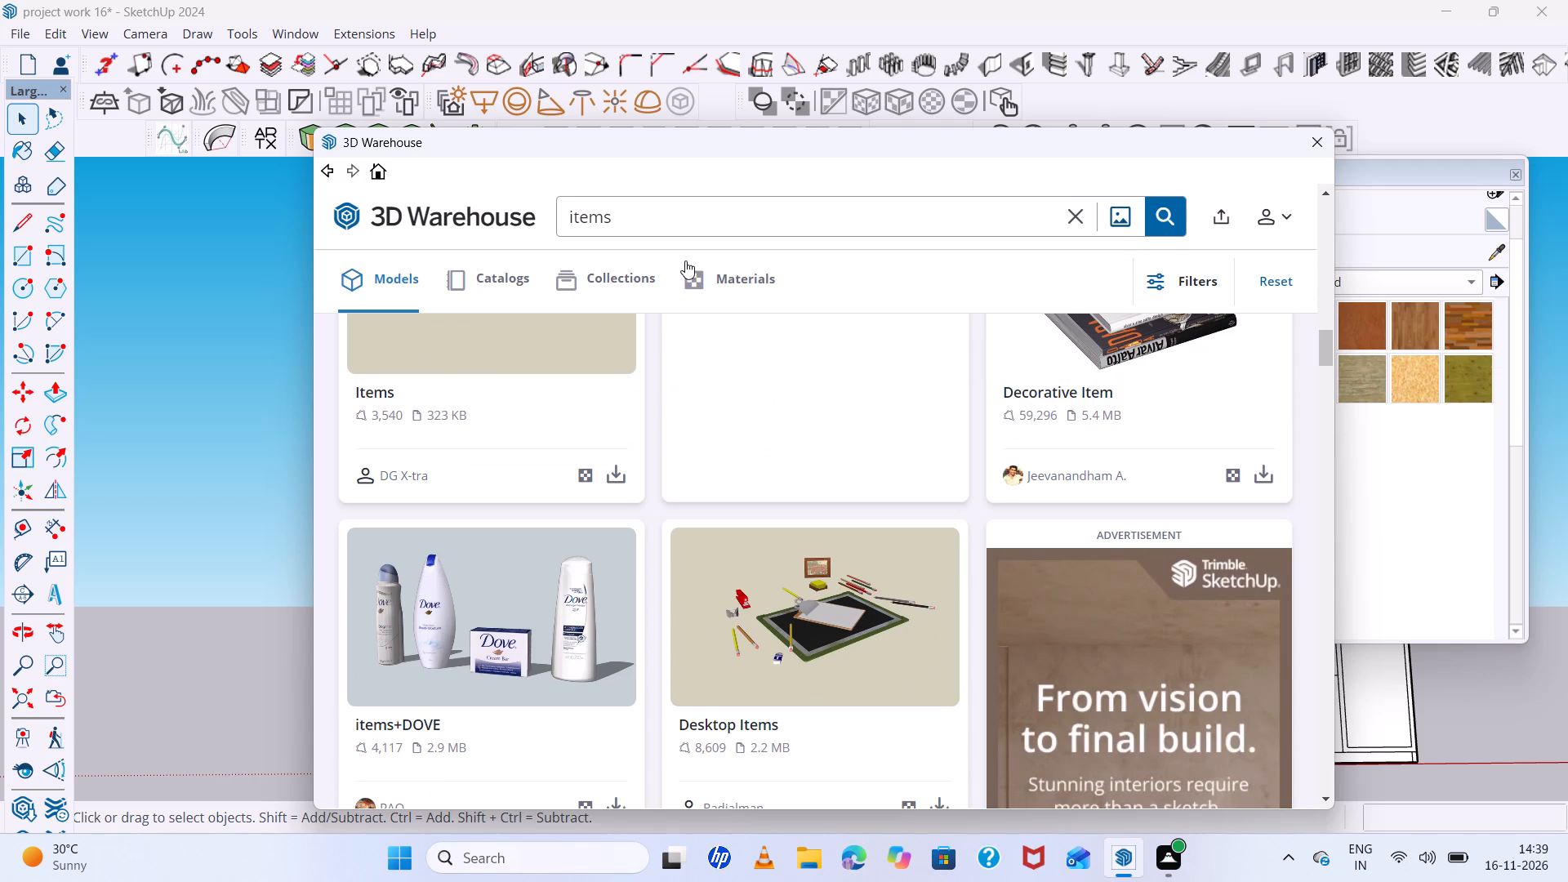
scroll(685, 261, down, 8)
scroll(685, 261, up, 2)
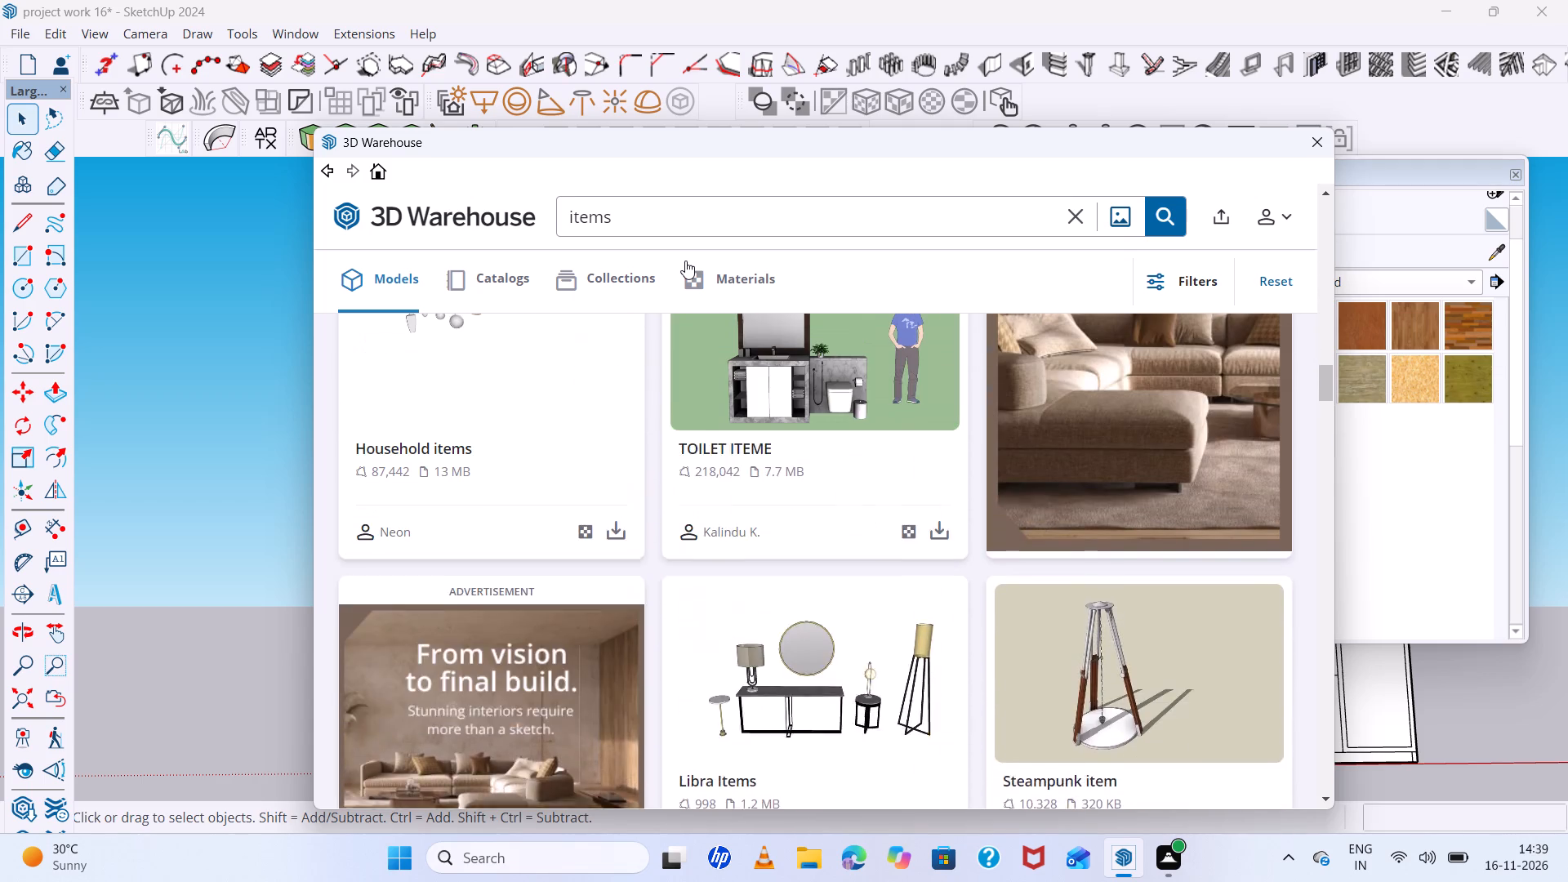
scroll(685, 261, up, 2)
scroll(685, 261, down, 5)
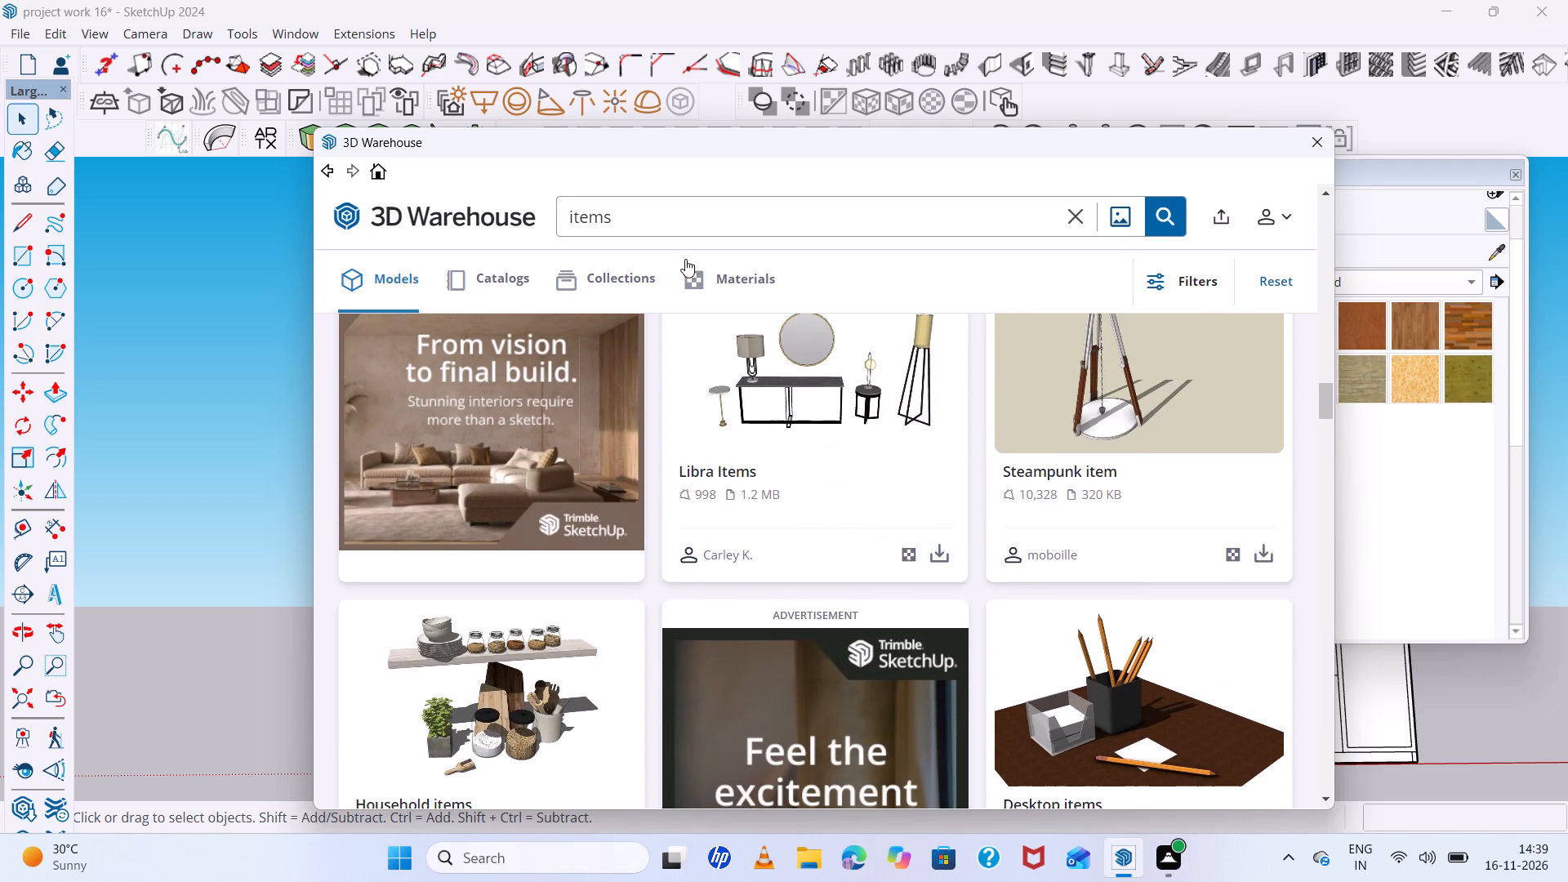
scroll(685, 259, down, 5)
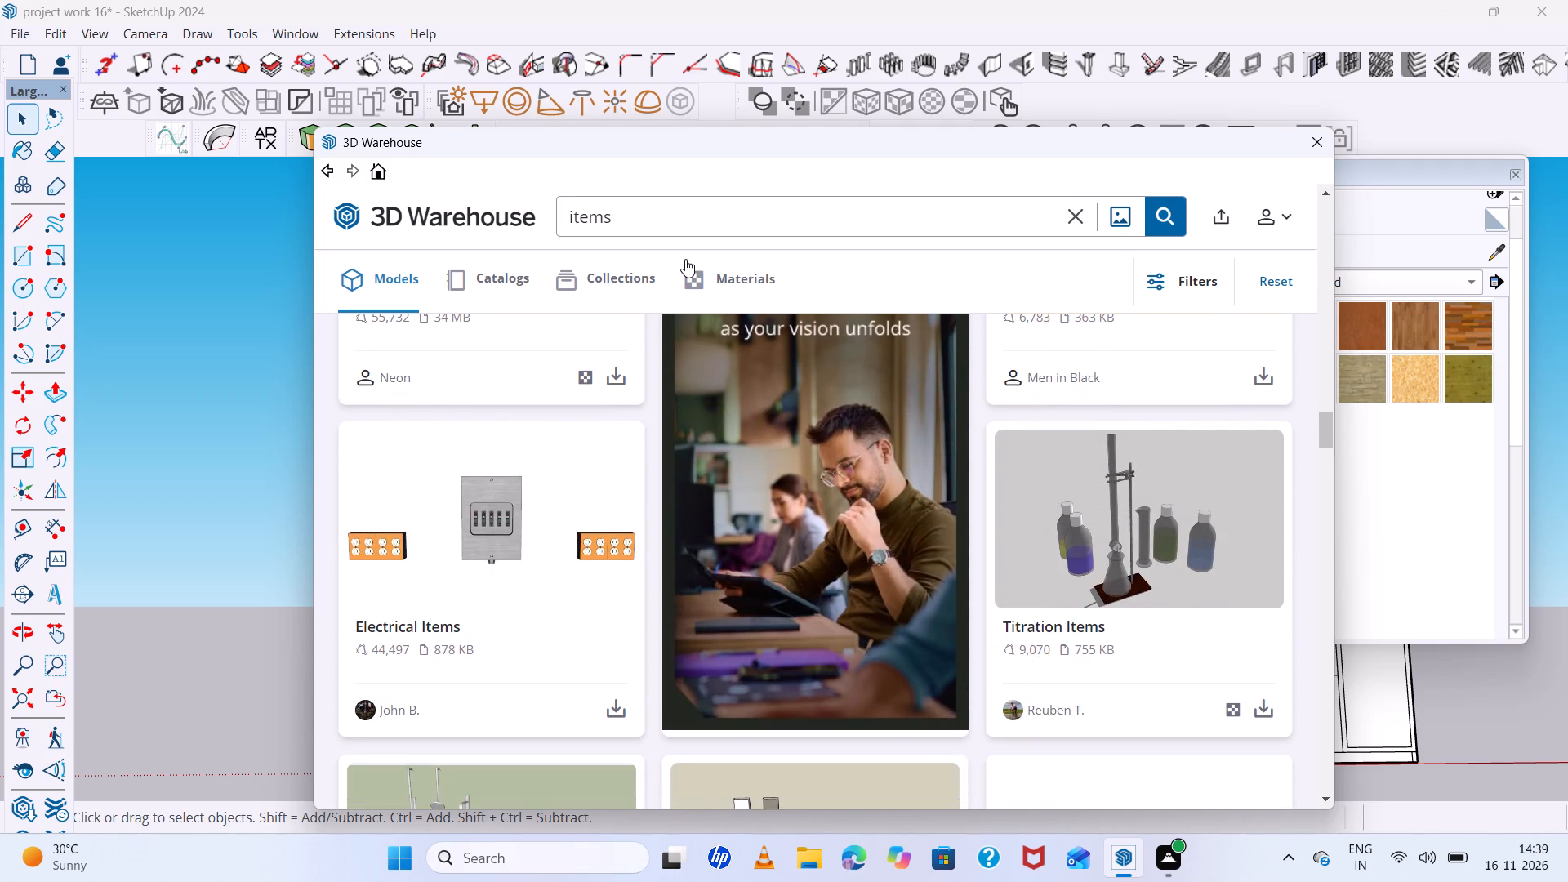
scroll(685, 259, down, 6)
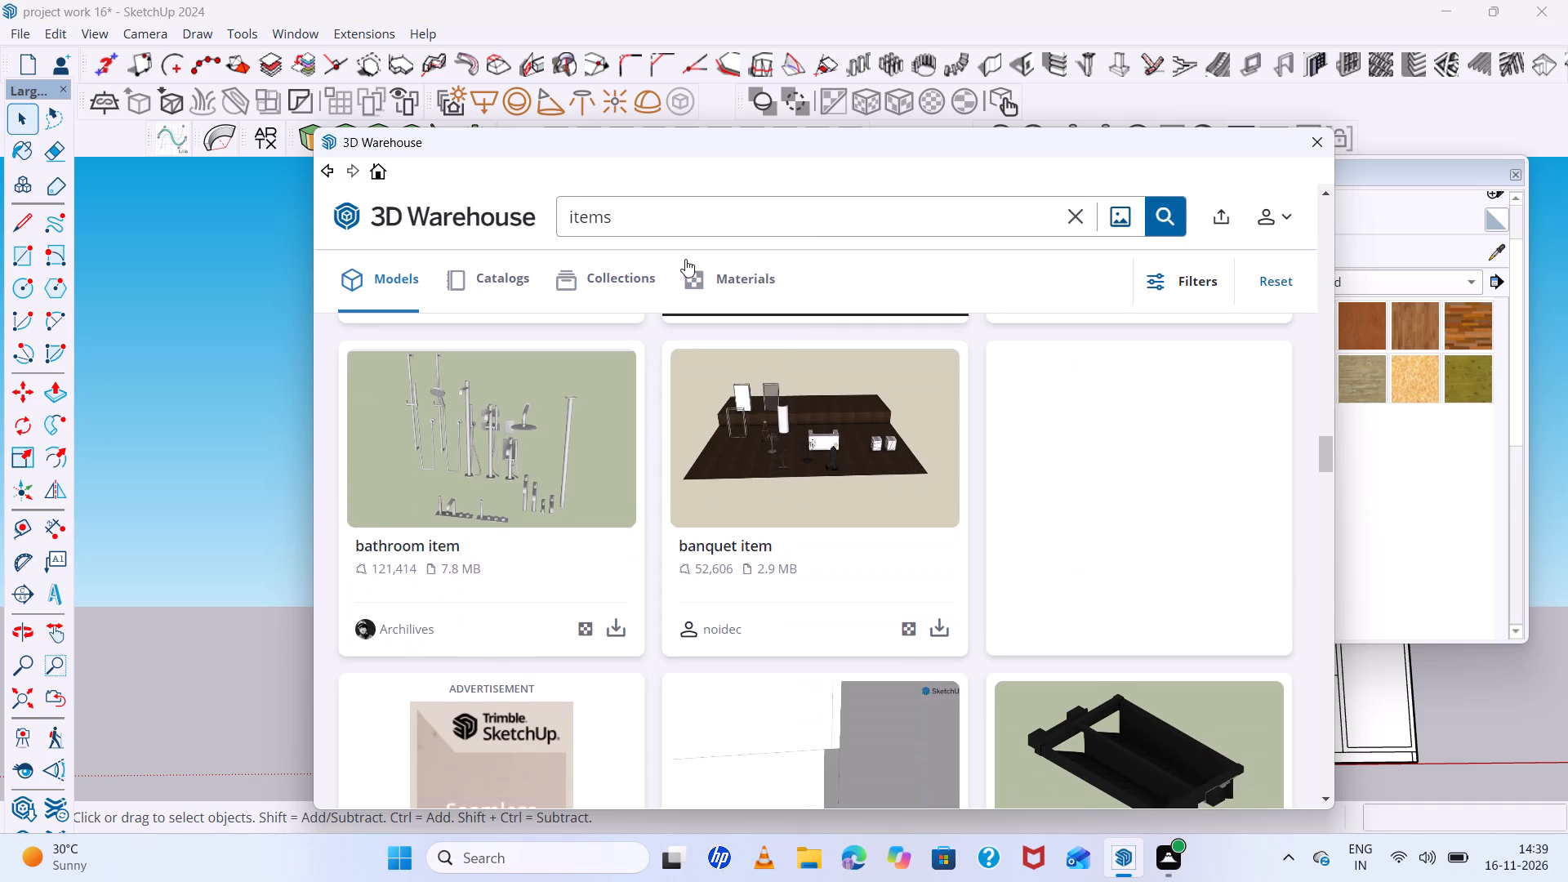
scroll(685, 259, down, 11)
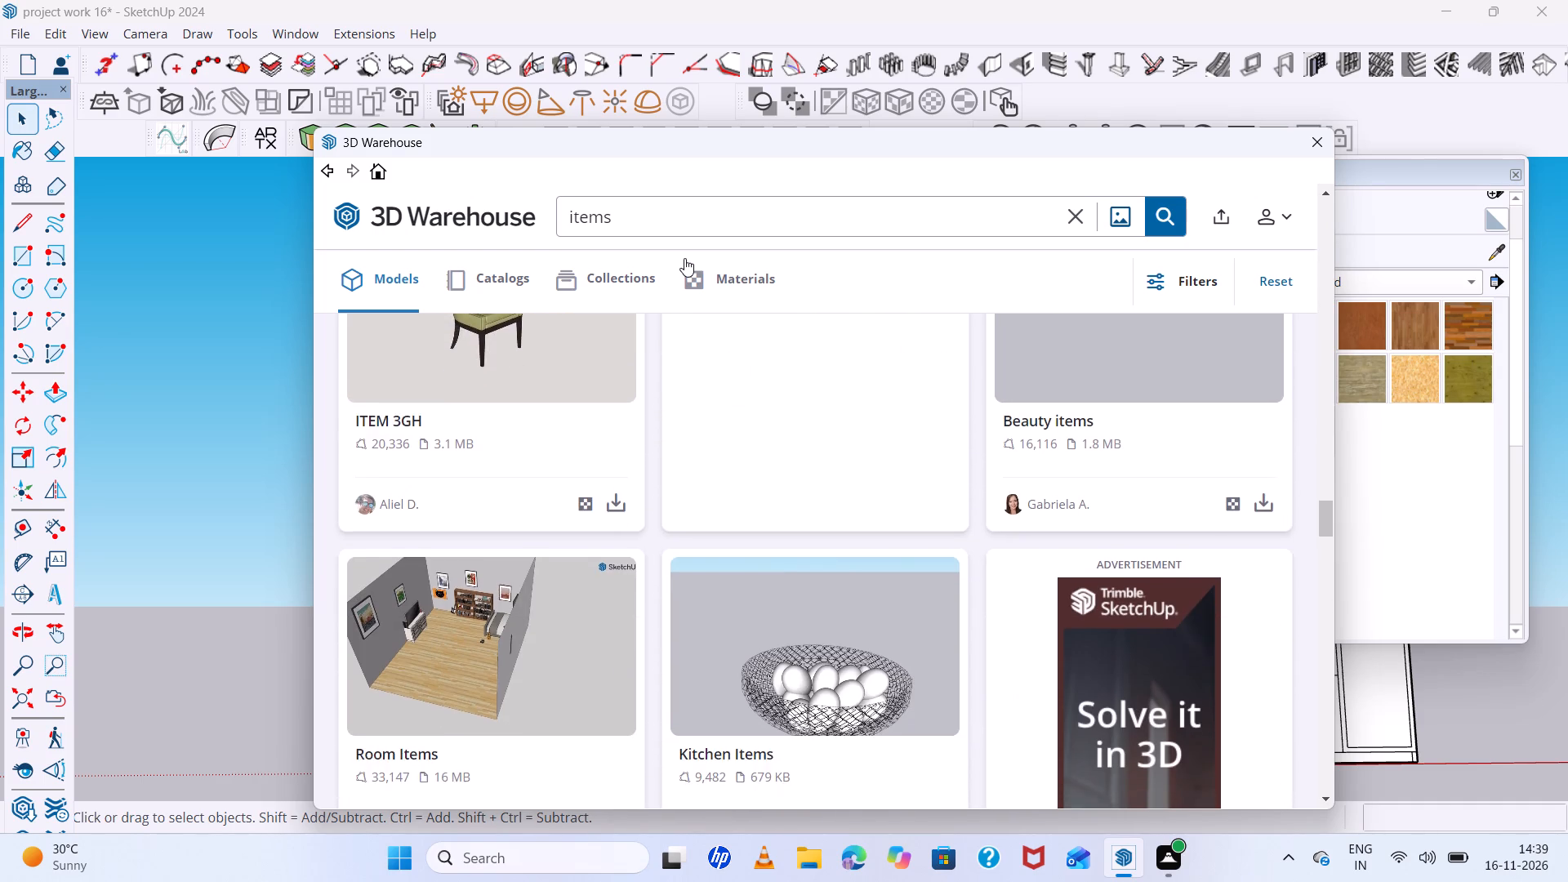
scroll(684, 258, down, 13)
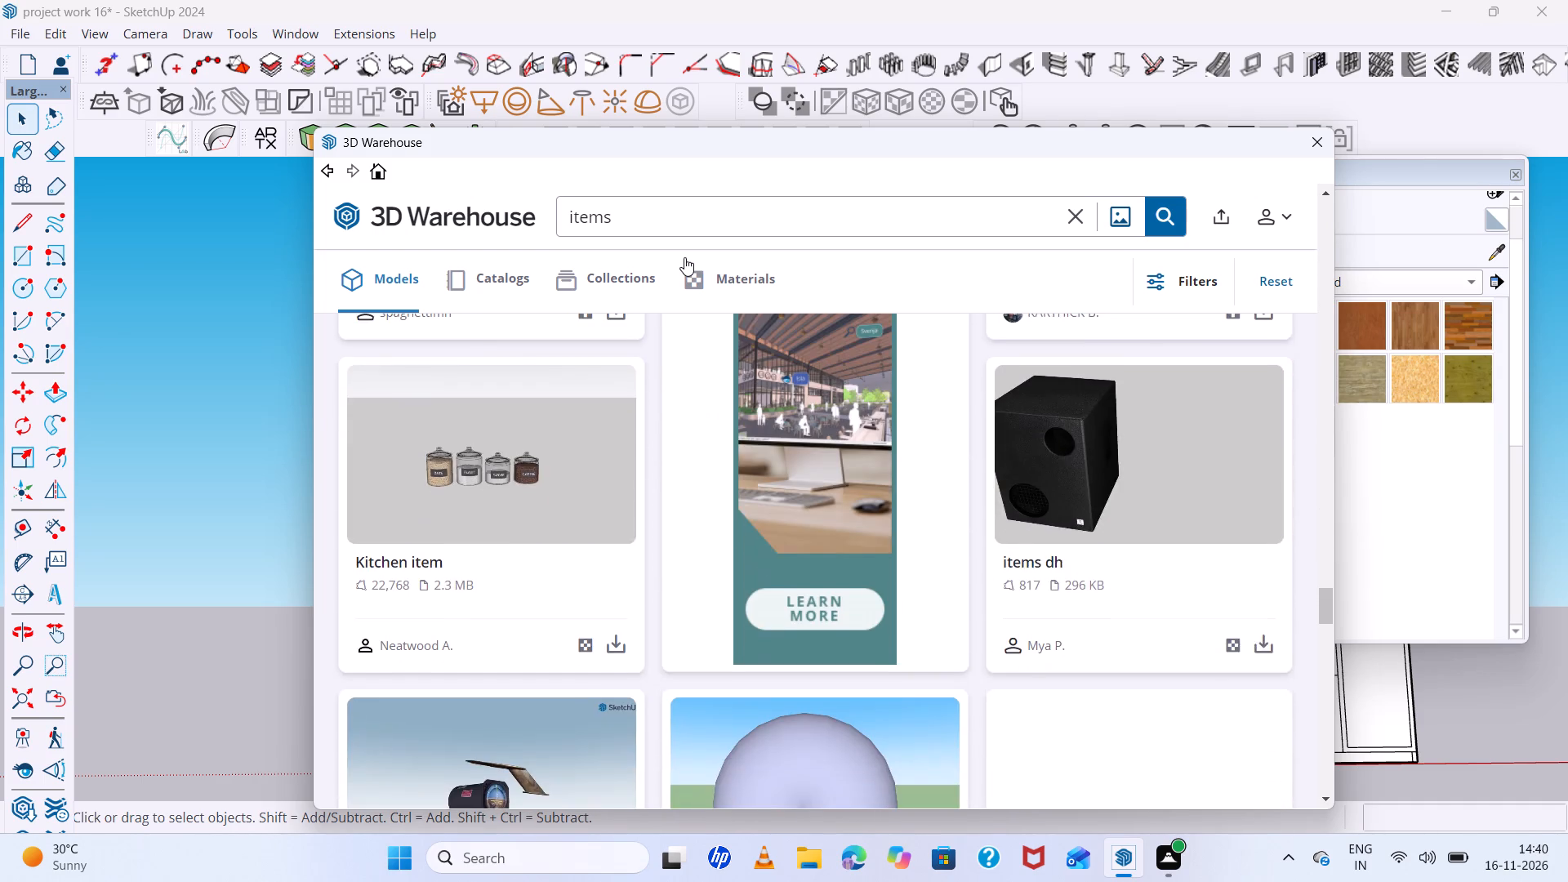
scroll(684, 257, down, 5)
scroll(684, 257, up, 1)
scroll(1043, 600, down, 5)
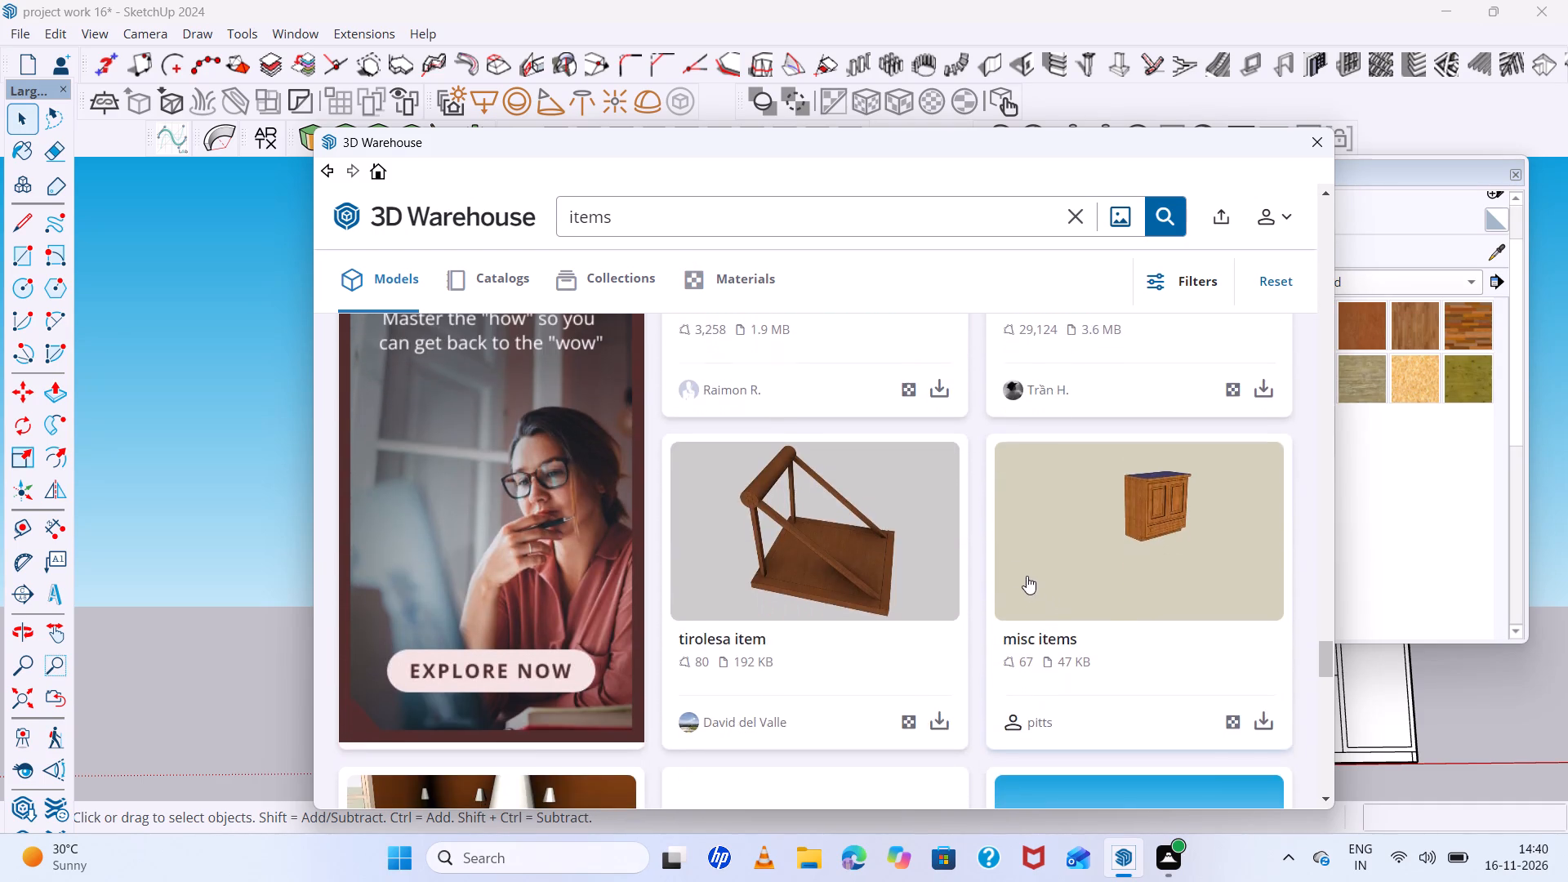
scroll(1017, 565, down, 13)
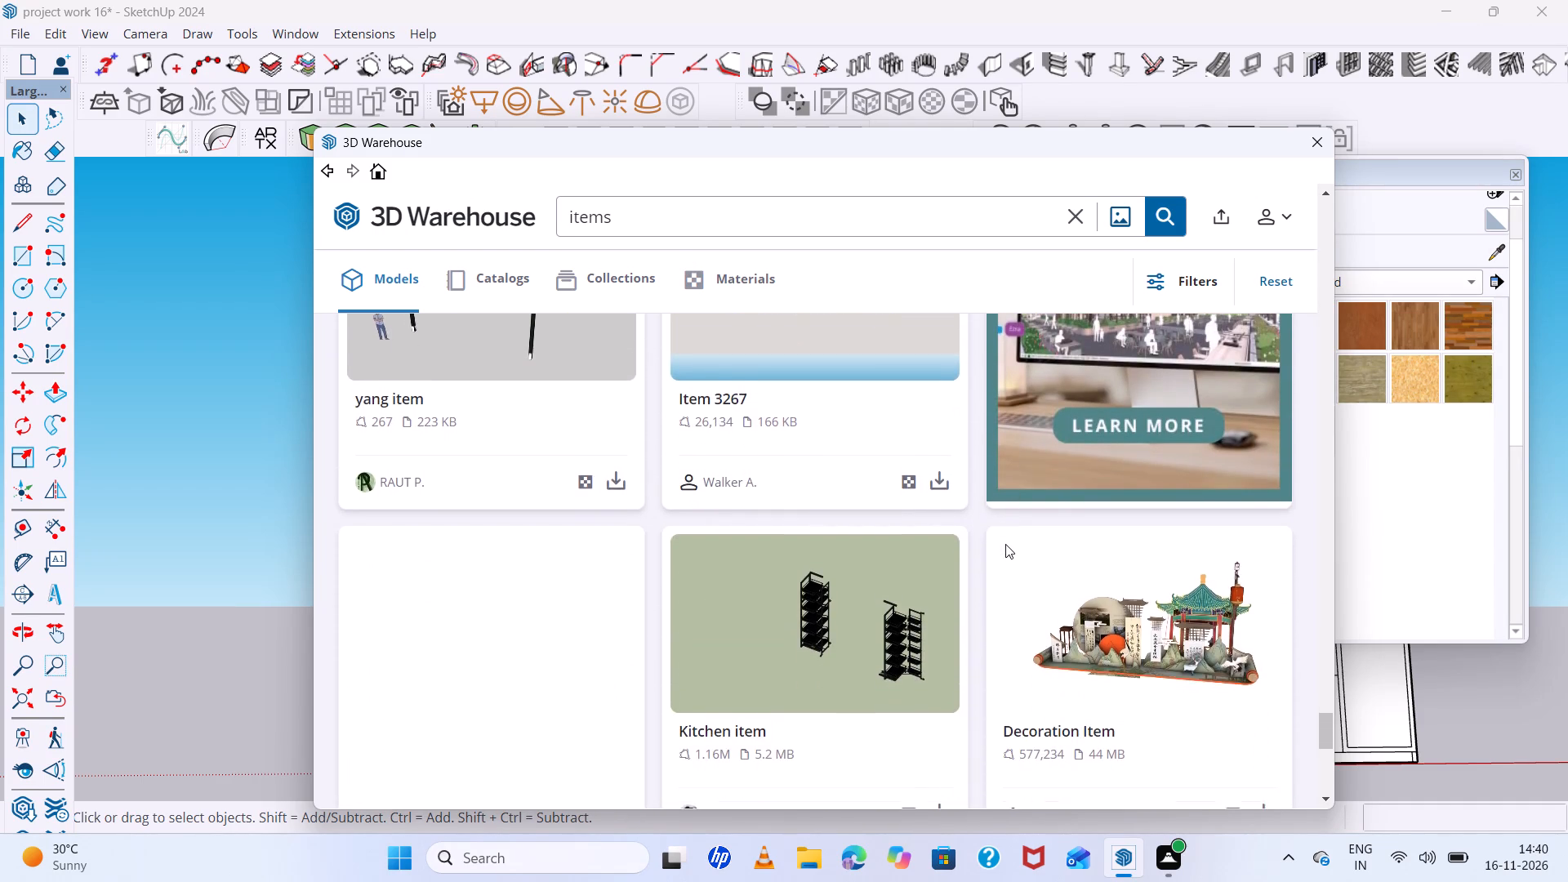
scroll(1005, 544, down, 15)
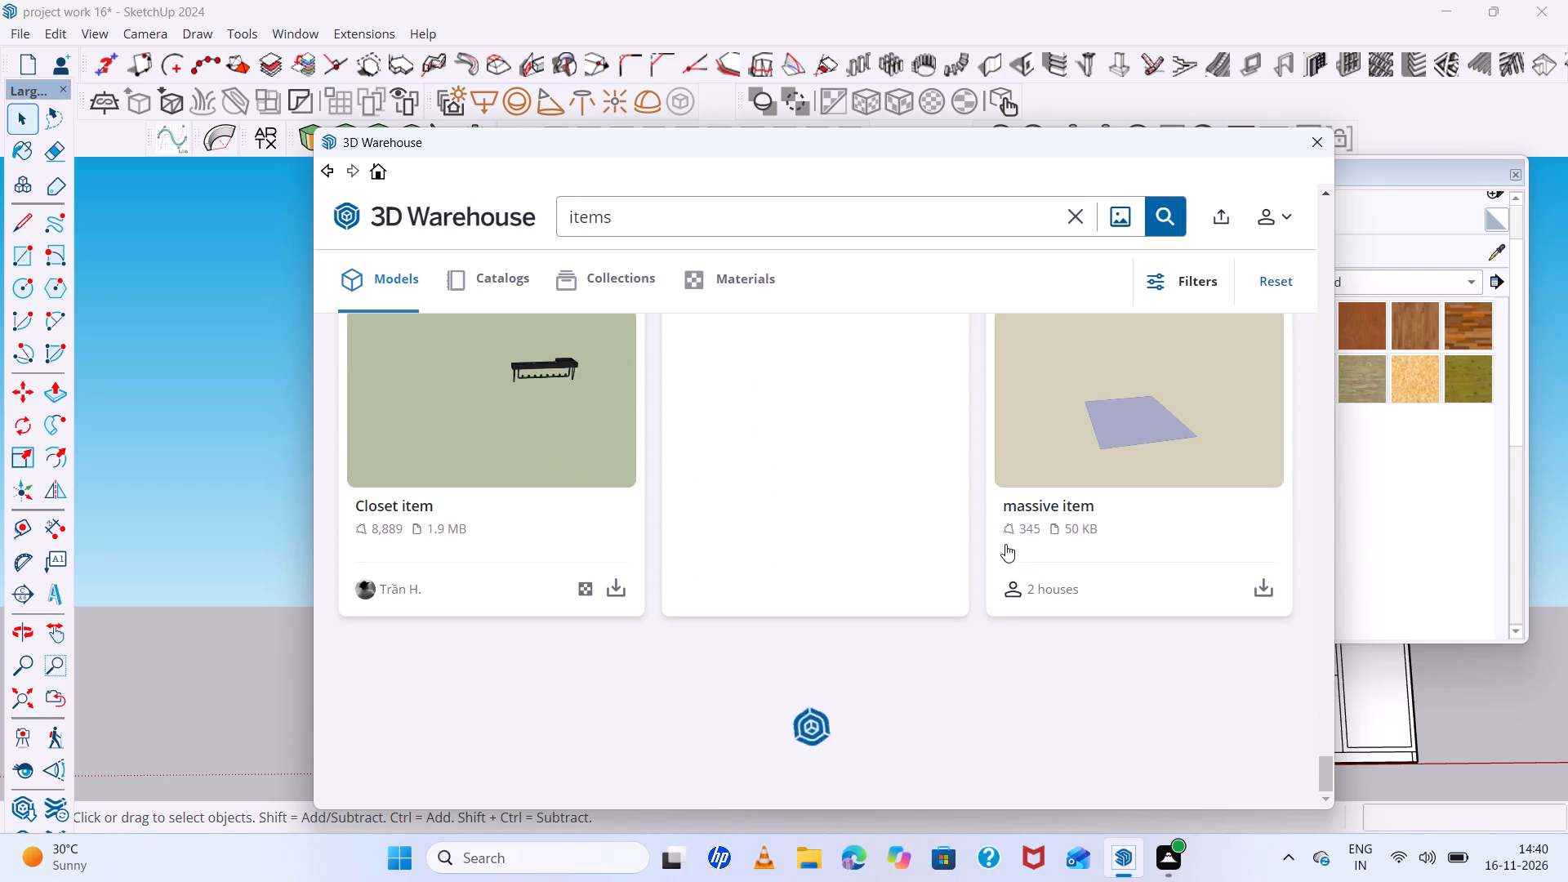
scroll(1005, 544, down, 5)
scroll(1005, 544, up, 5)
scroll(1005, 544, down, 4)
scroll(1004, 544, up, 6)
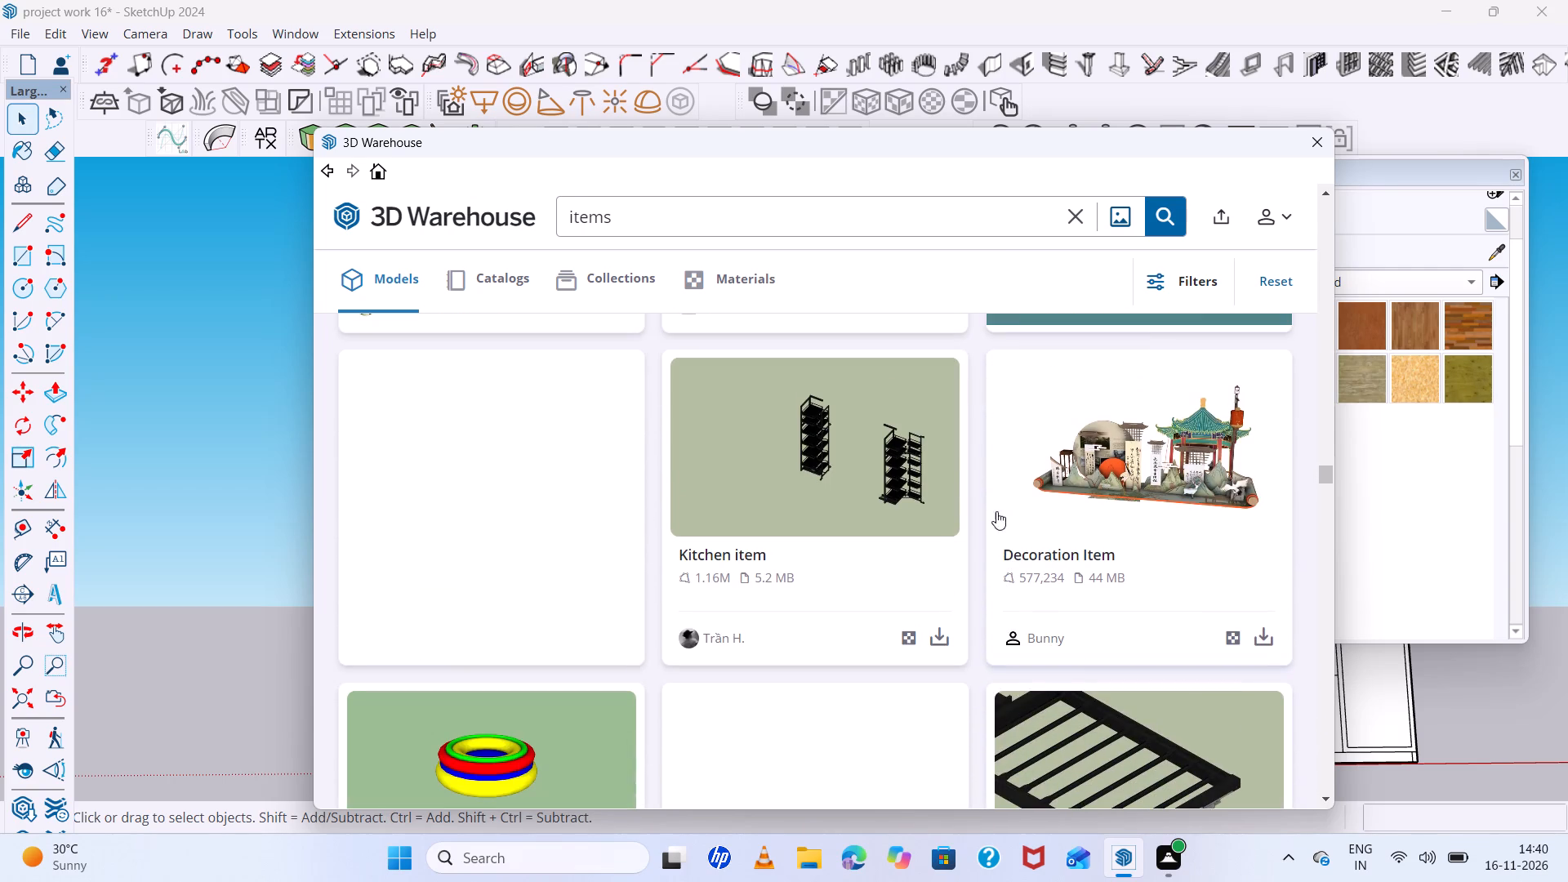
Refine the model search to "decorative items".
click(568, 218)
text(decorative)
key(space)
key(Return)
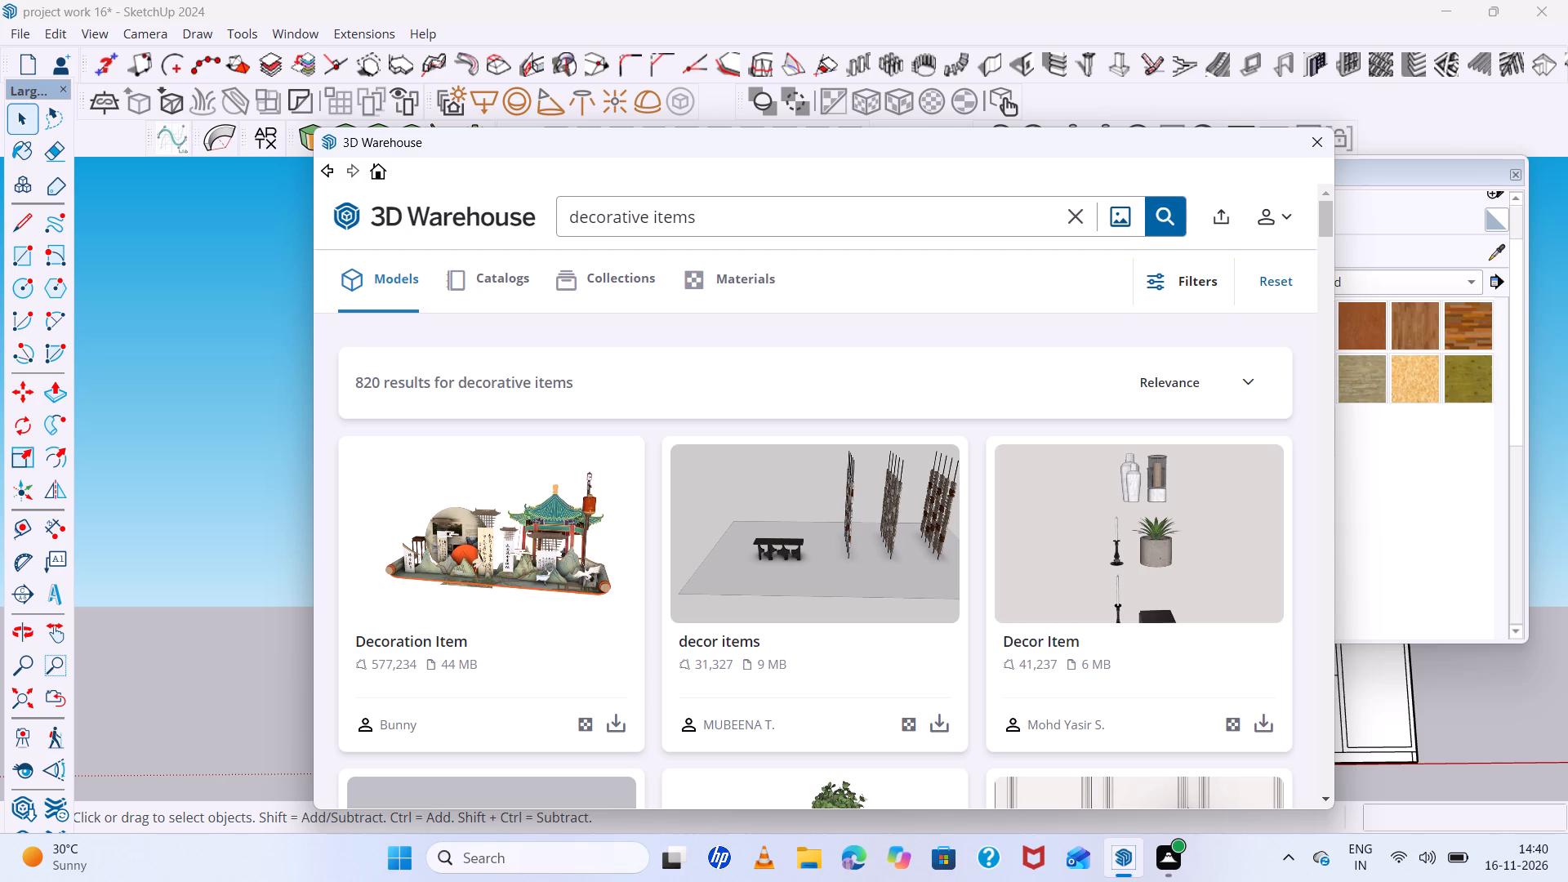
Look through the "decorative items" results for a decor piece that suits the shelves.
scroll(591, 226, down, 4)
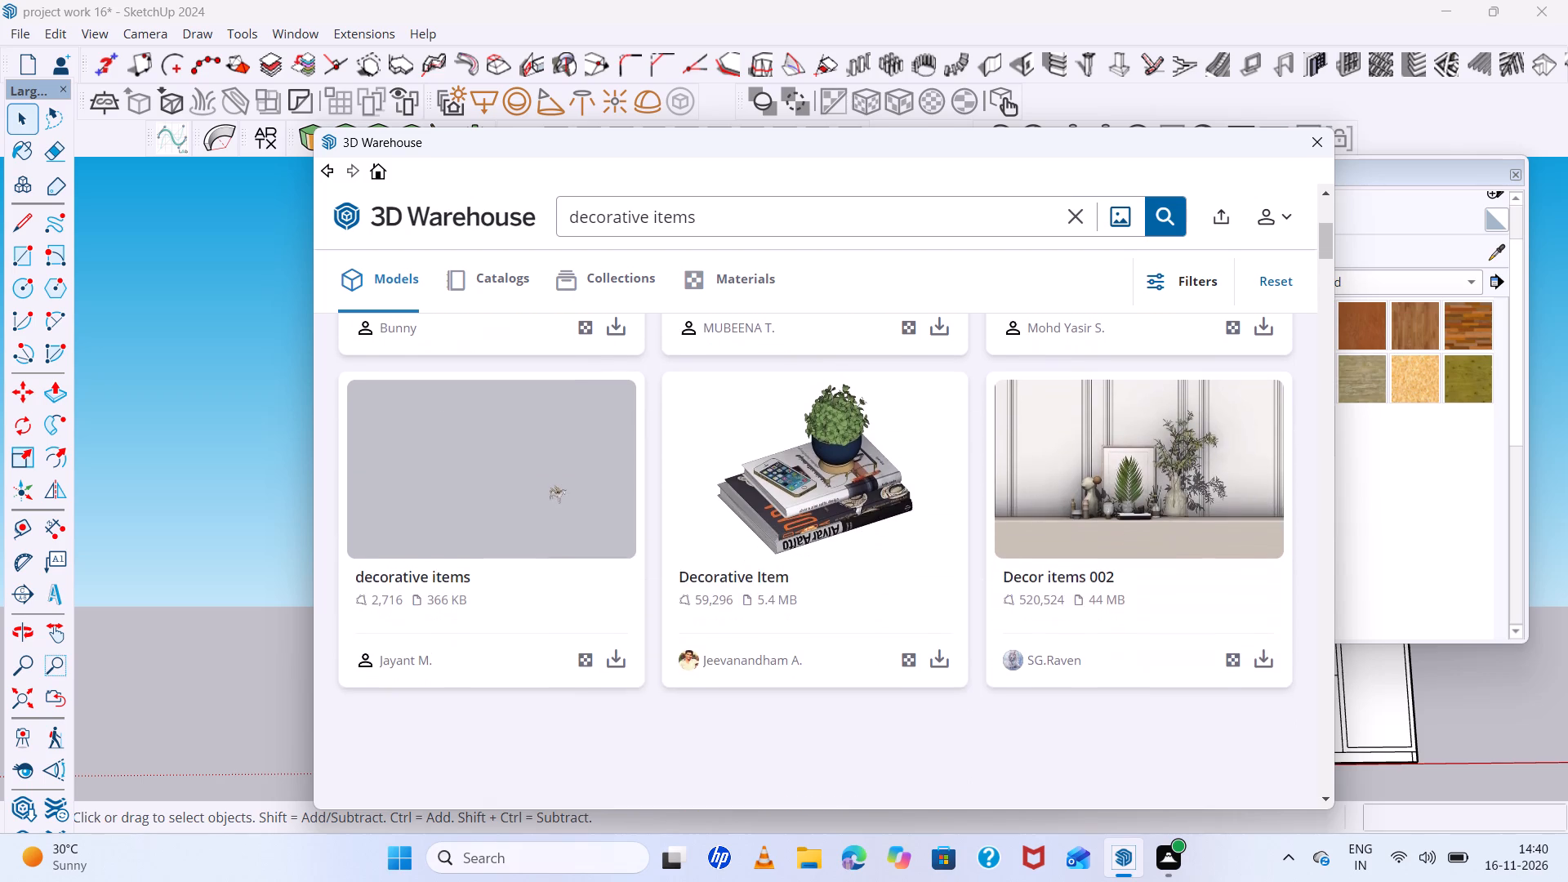
scroll(591, 226, down, 6)
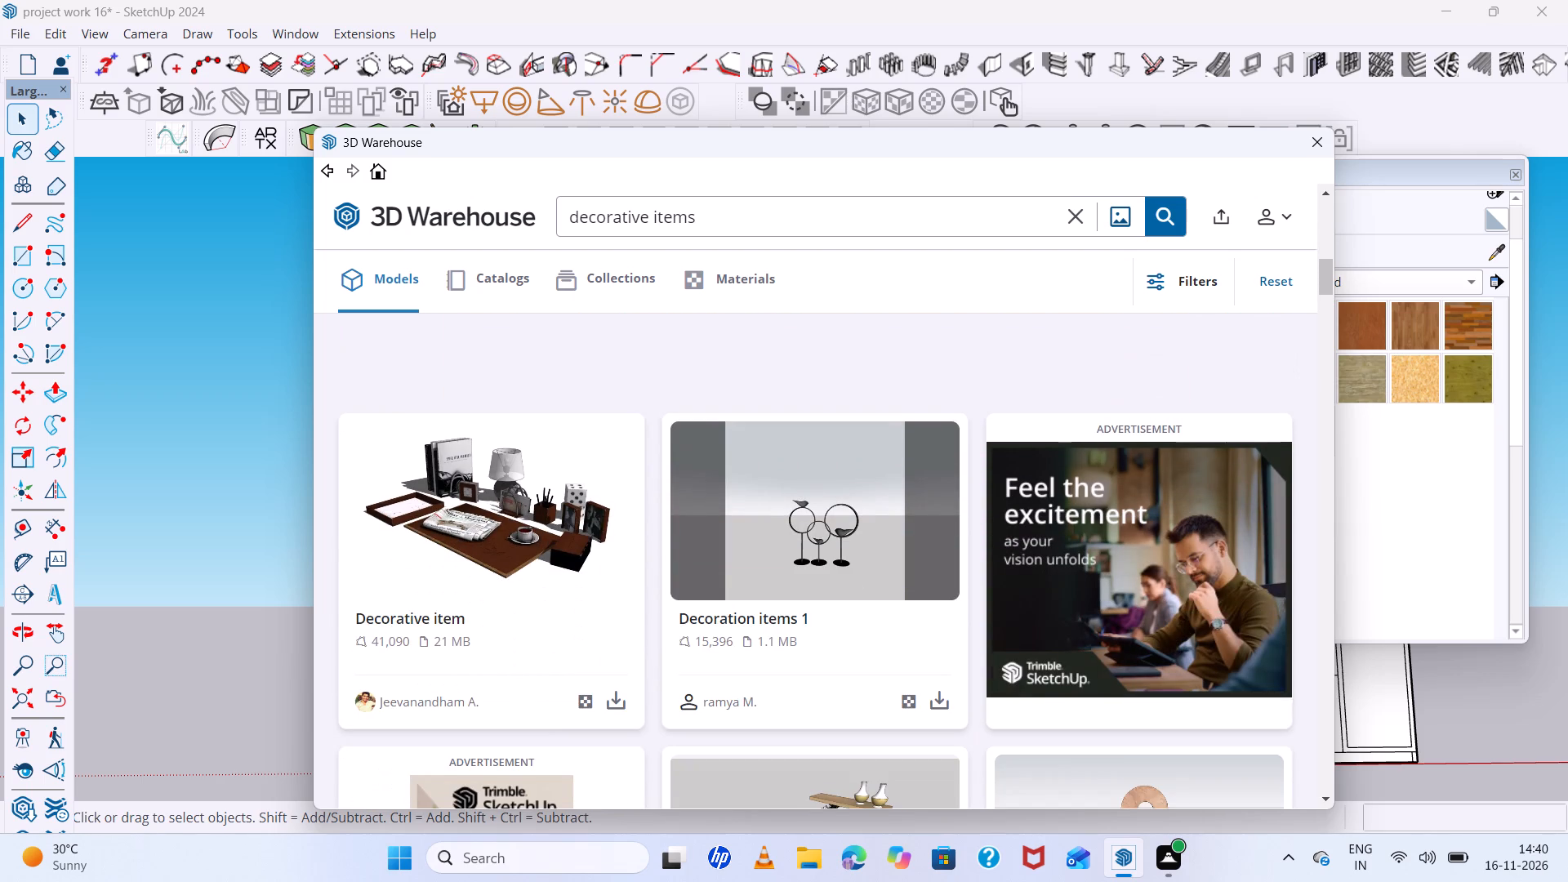
scroll(591, 226, down, 5)
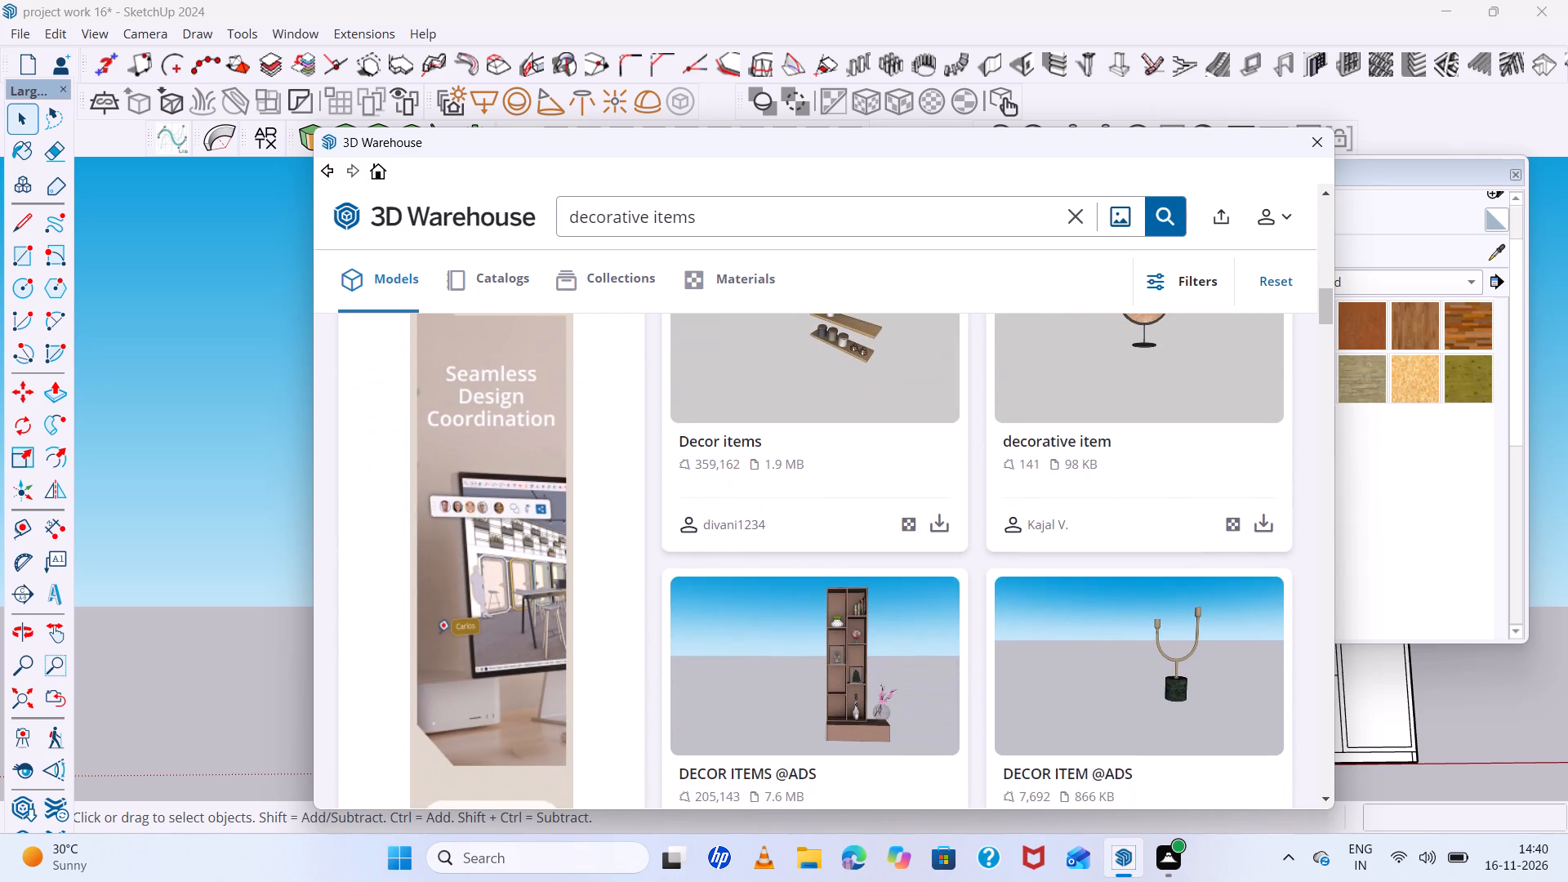
scroll(591, 226, down, 9)
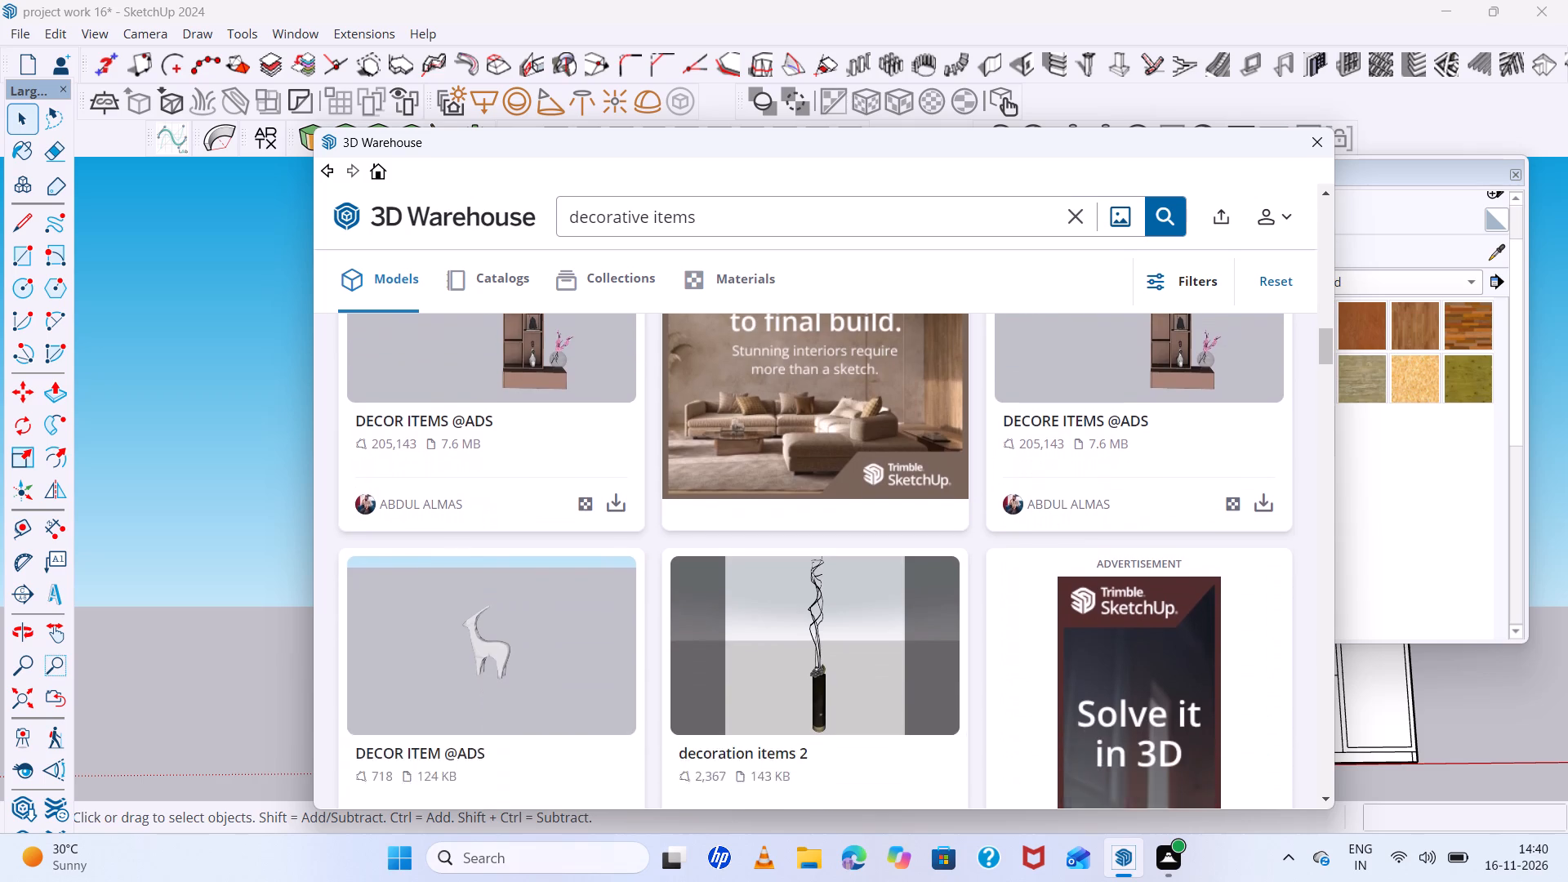
scroll(591, 226, down, 6)
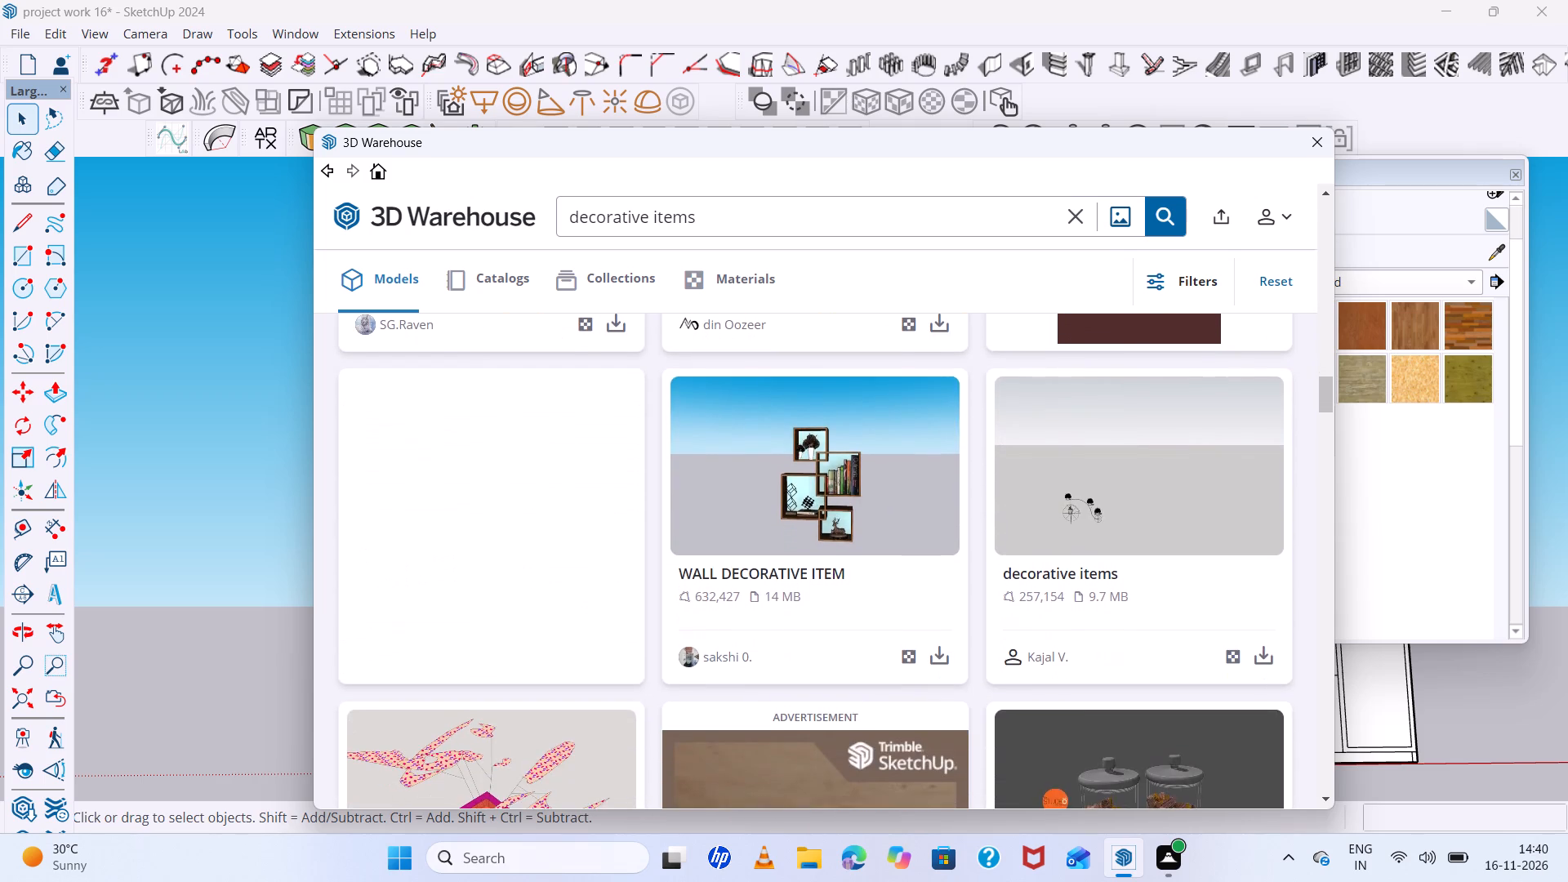
scroll(591, 226, down, 9)
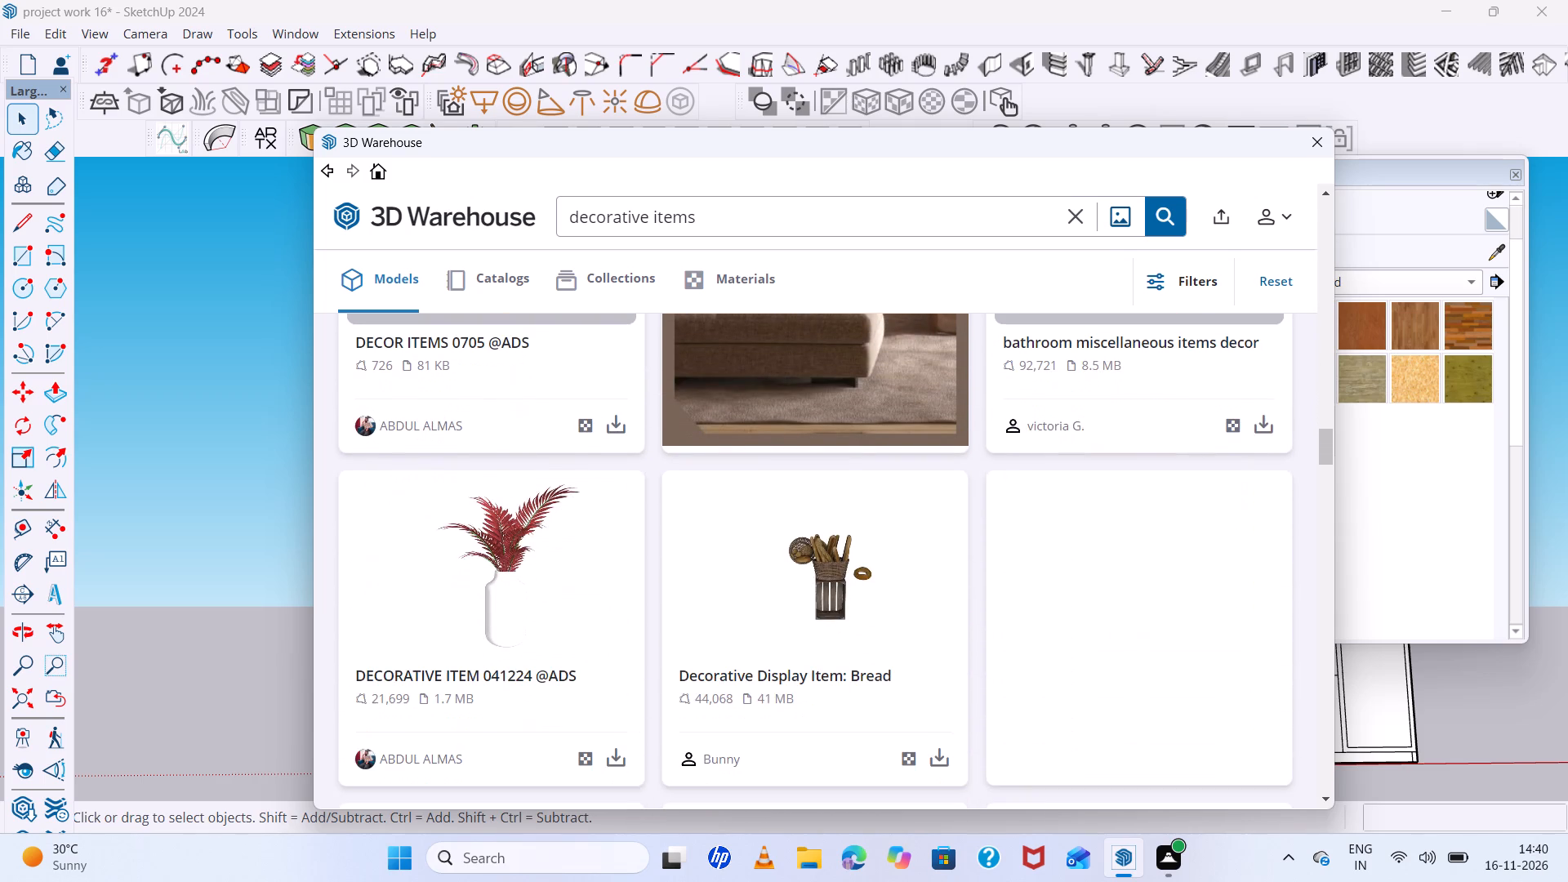
scroll(820, 539, down, 2)
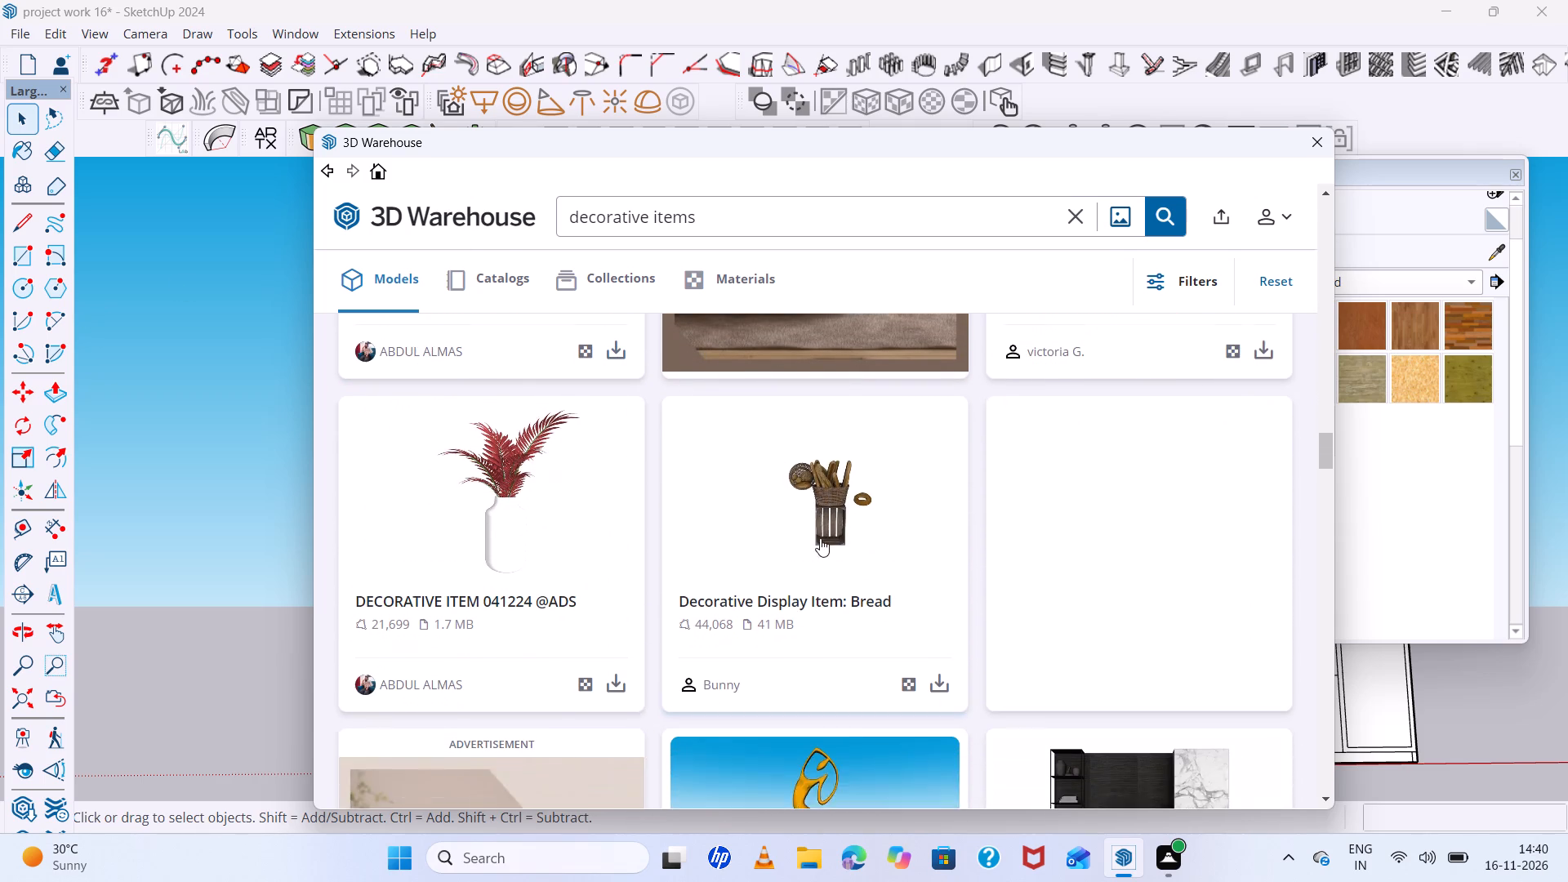
scroll(820, 538, down, 7)
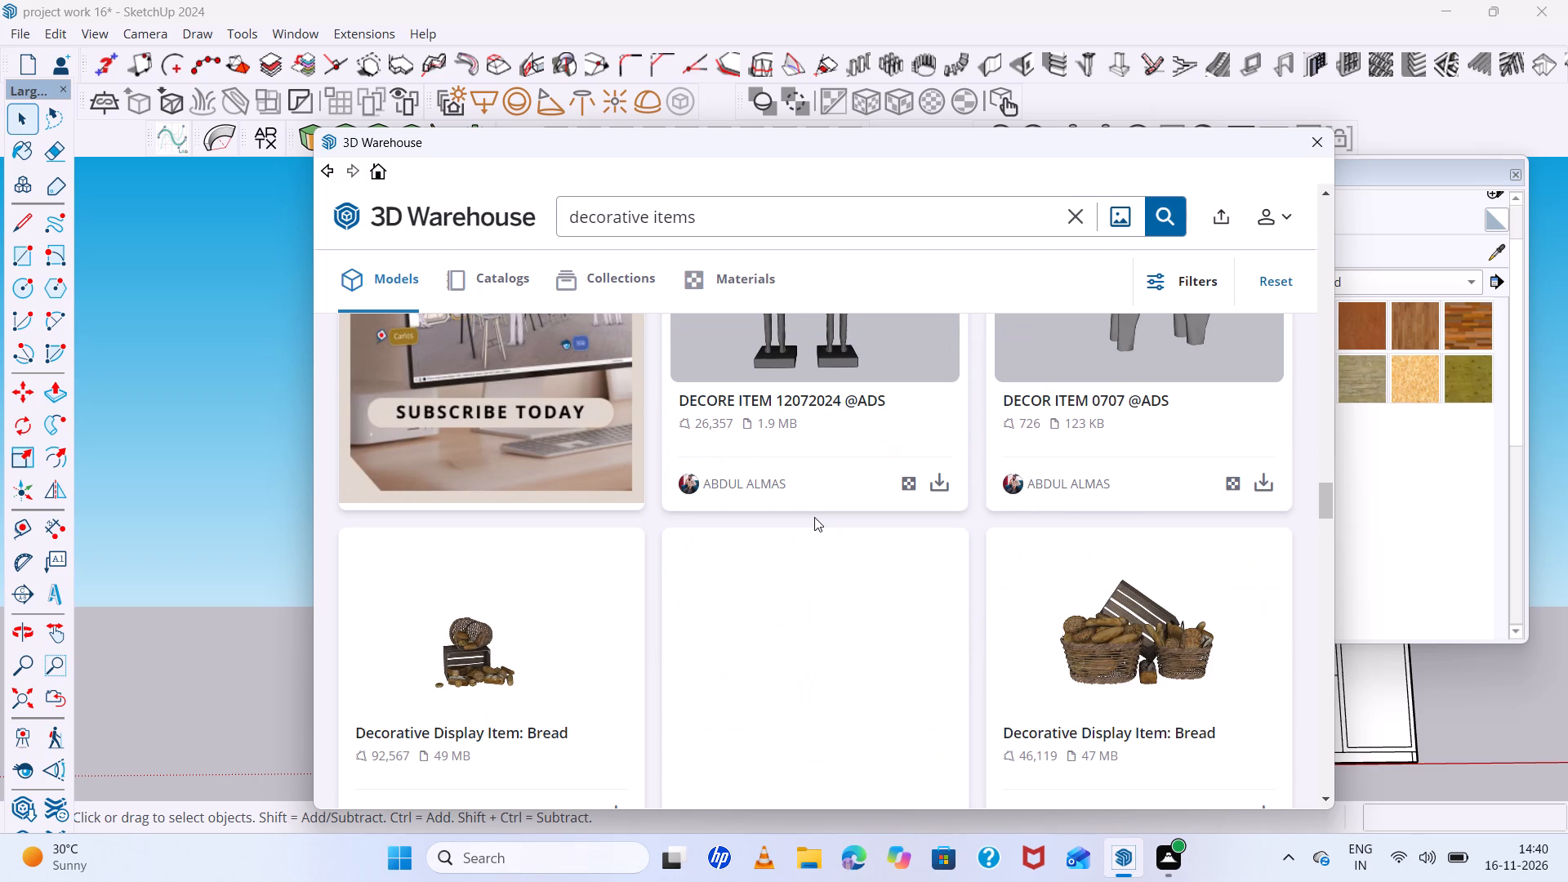
scroll(796, 498, down, 9)
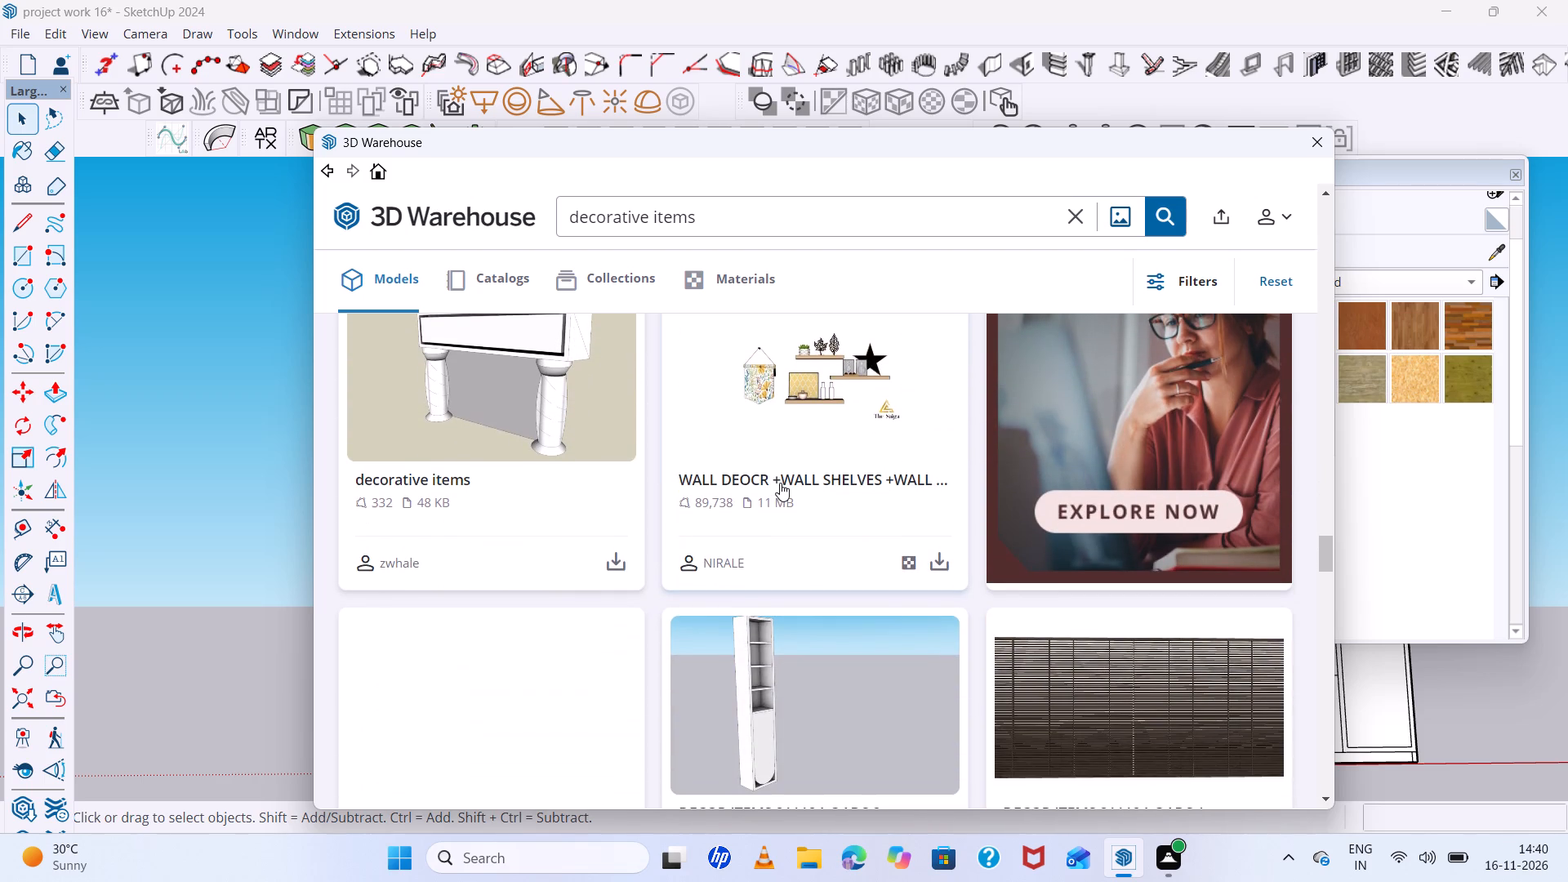
scroll(780, 481, down, 9)
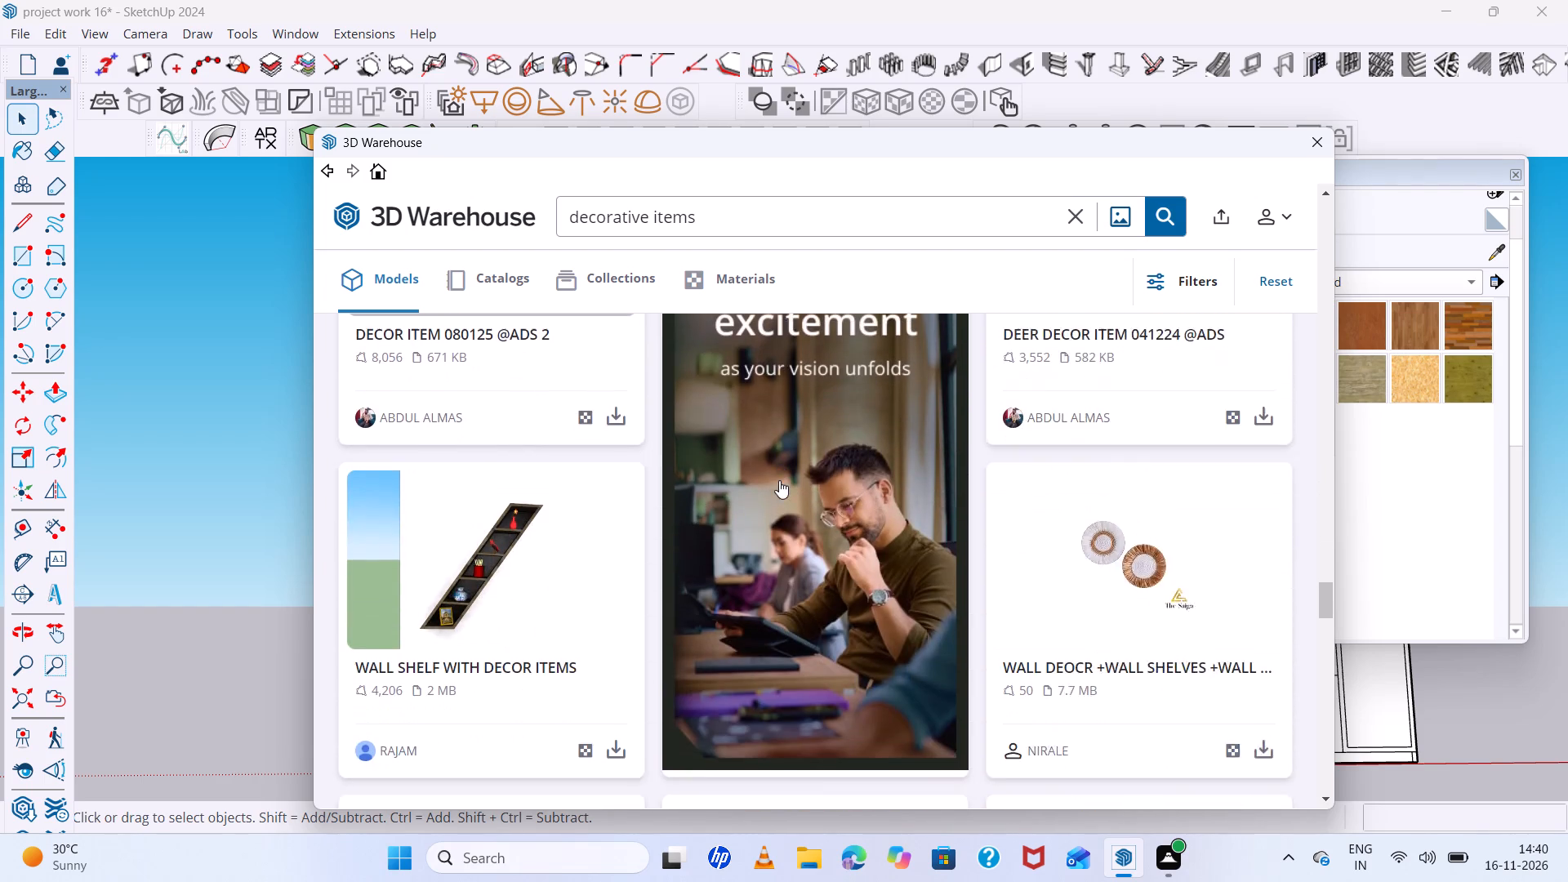
scroll(779, 480, up, 4)
click(1116, 538)
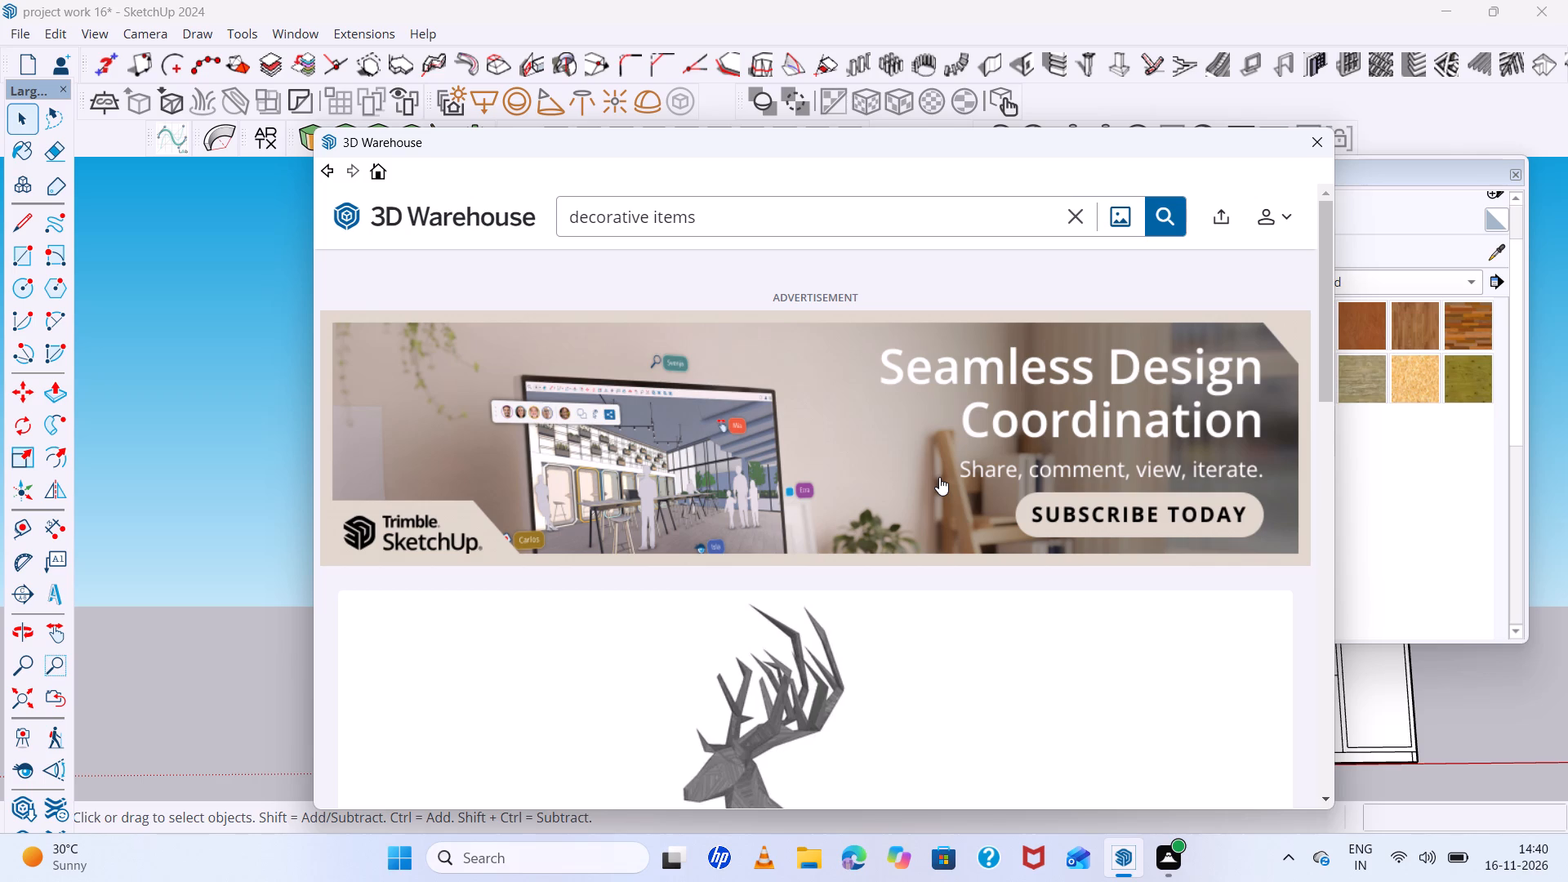
scroll(939, 476, down, 11)
scroll(982, 403, up, 2)
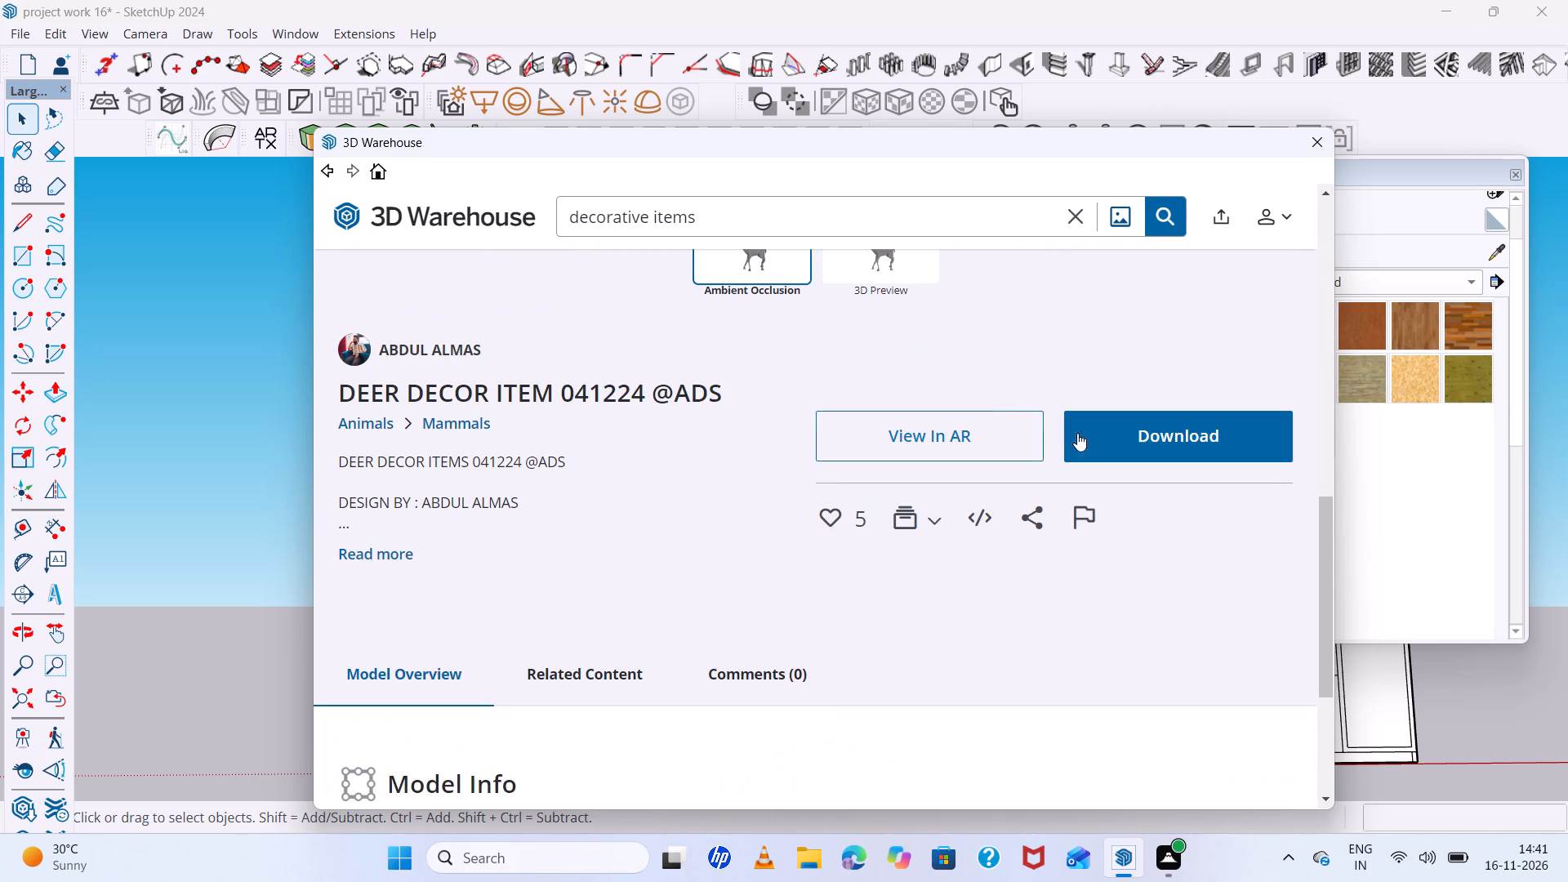
click(1080, 433)
click(757, 494)
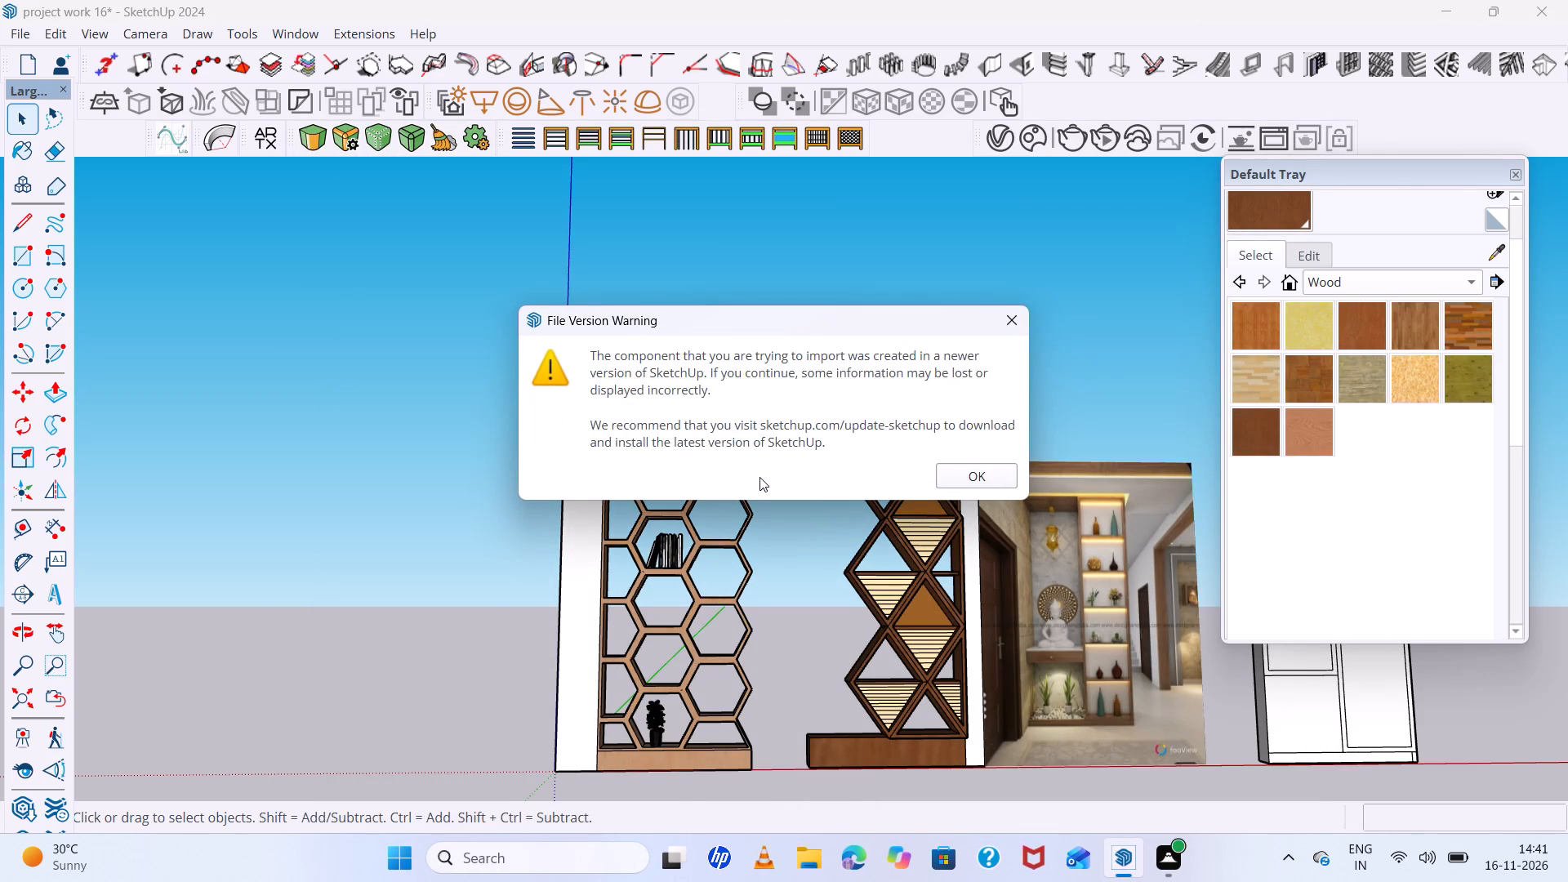
click(967, 479)
scroll(733, 442, down, 4)
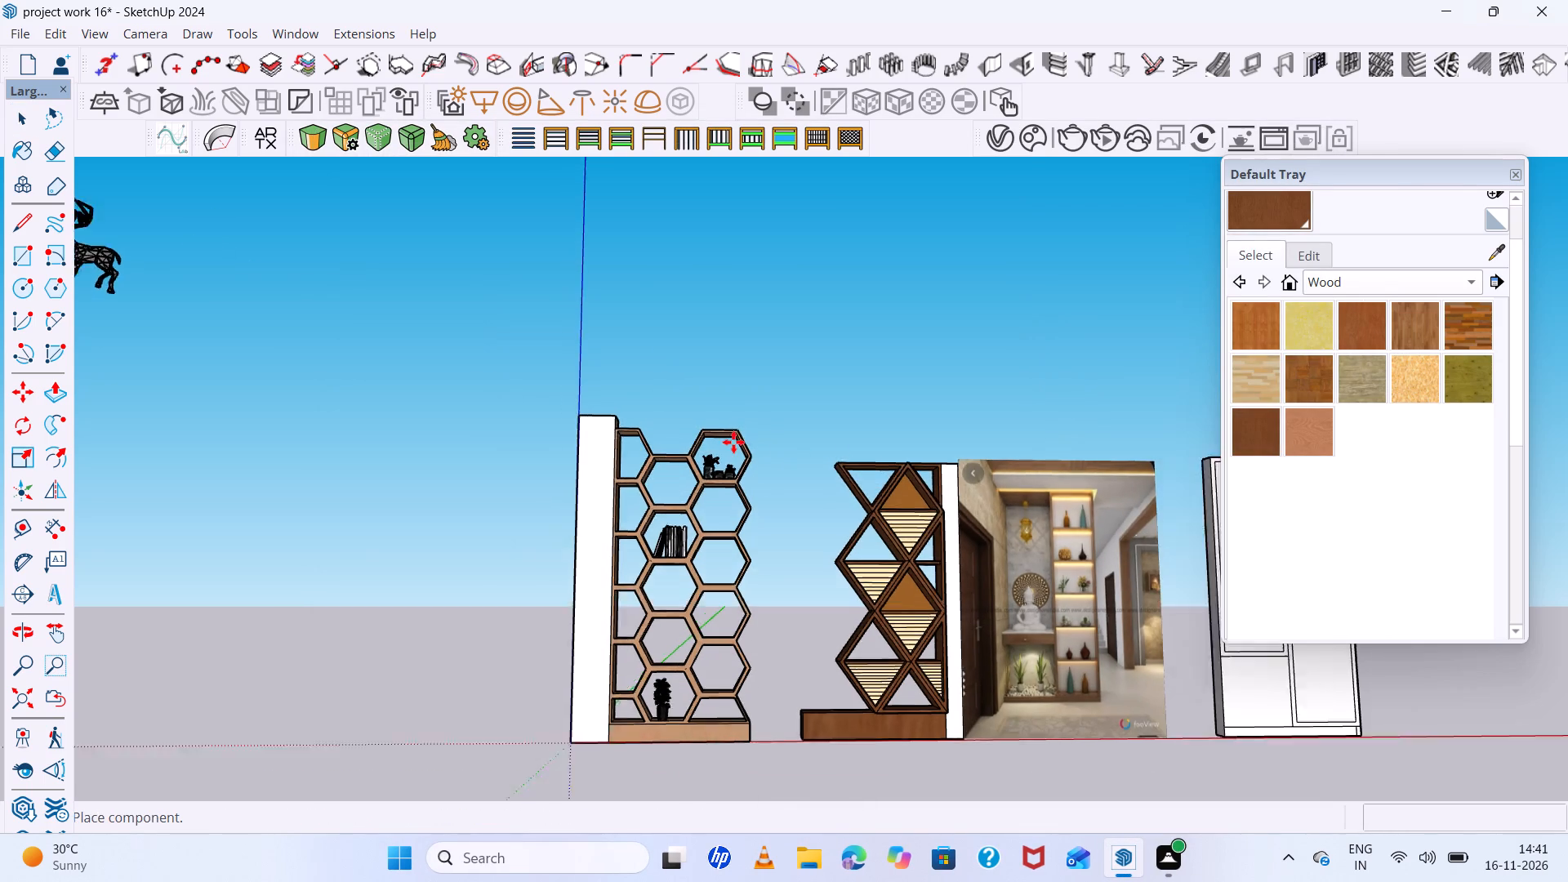
scroll(733, 442, down, 1)
click(856, 484)
scroll(661, 412, down, 6)
scroll(402, 383, up, 8)
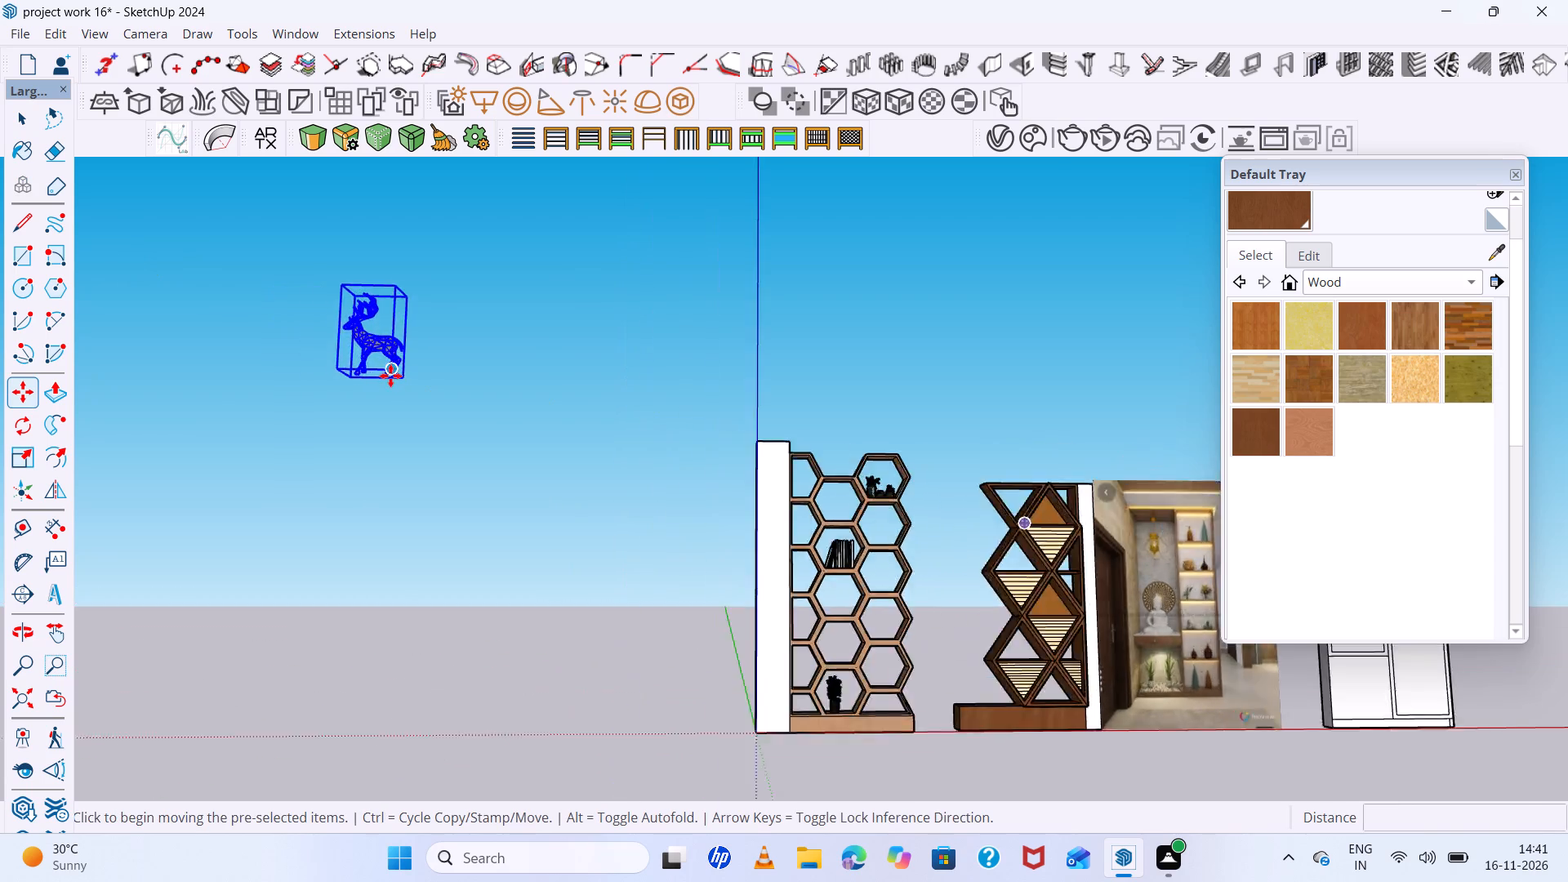
Move the deer figure about 6' 7" down to ground level beside the honeycomb shelf's white side panel.
scroll(390, 376, up, 4)
middle_drag(393, 372, 394, 472)
click(391, 304)
scroll(682, 484, down, 6)
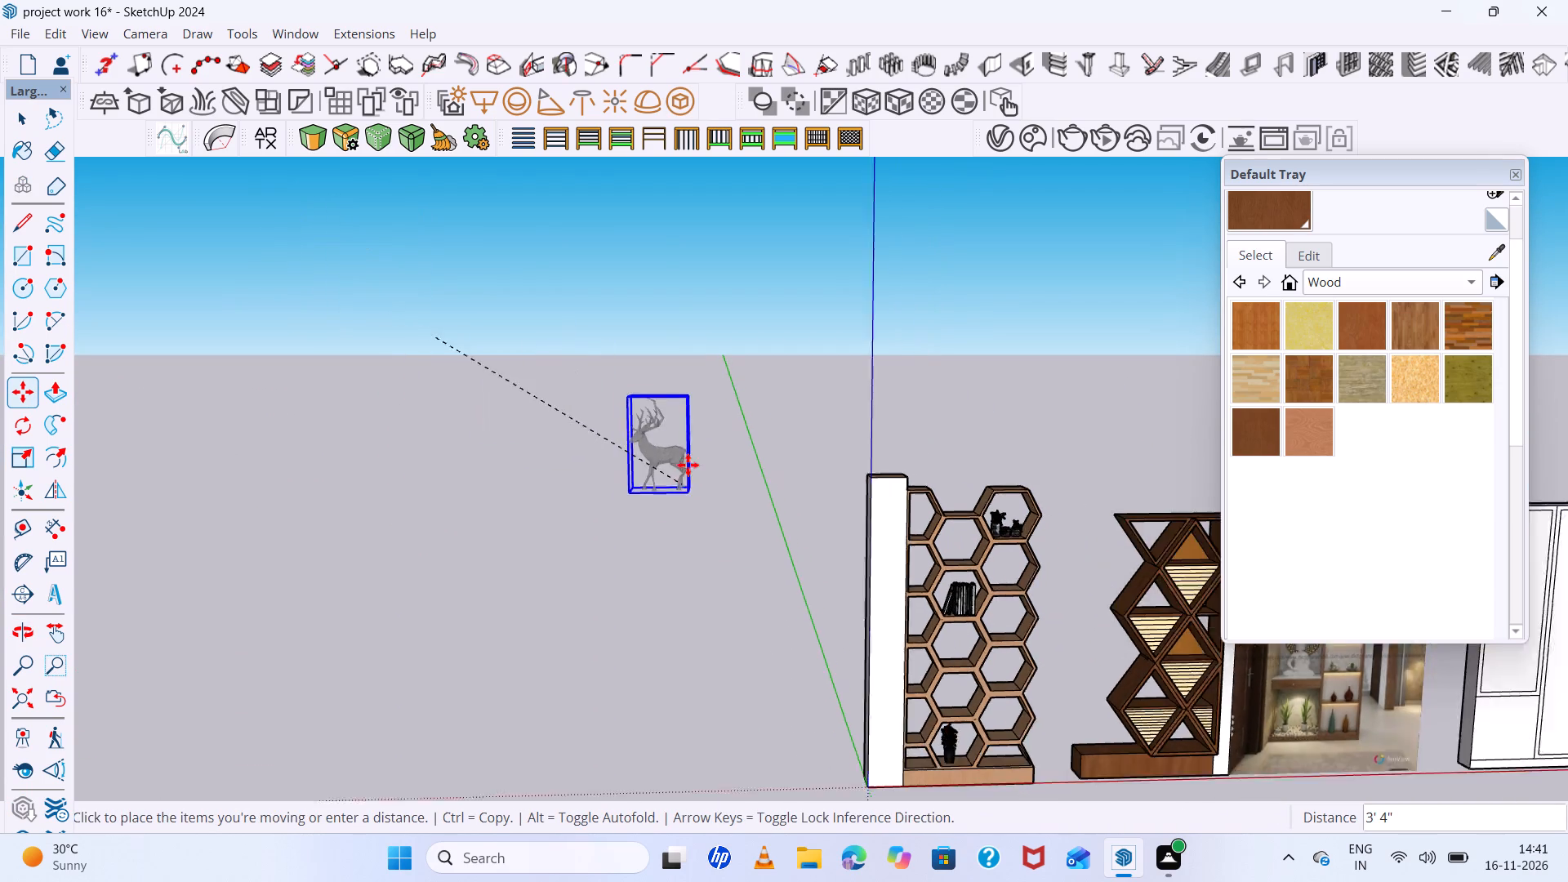
scroll(688, 465, down, 8)
scroll(773, 621, up, 1)
click(767, 664)
scroll(774, 651, up, 2)
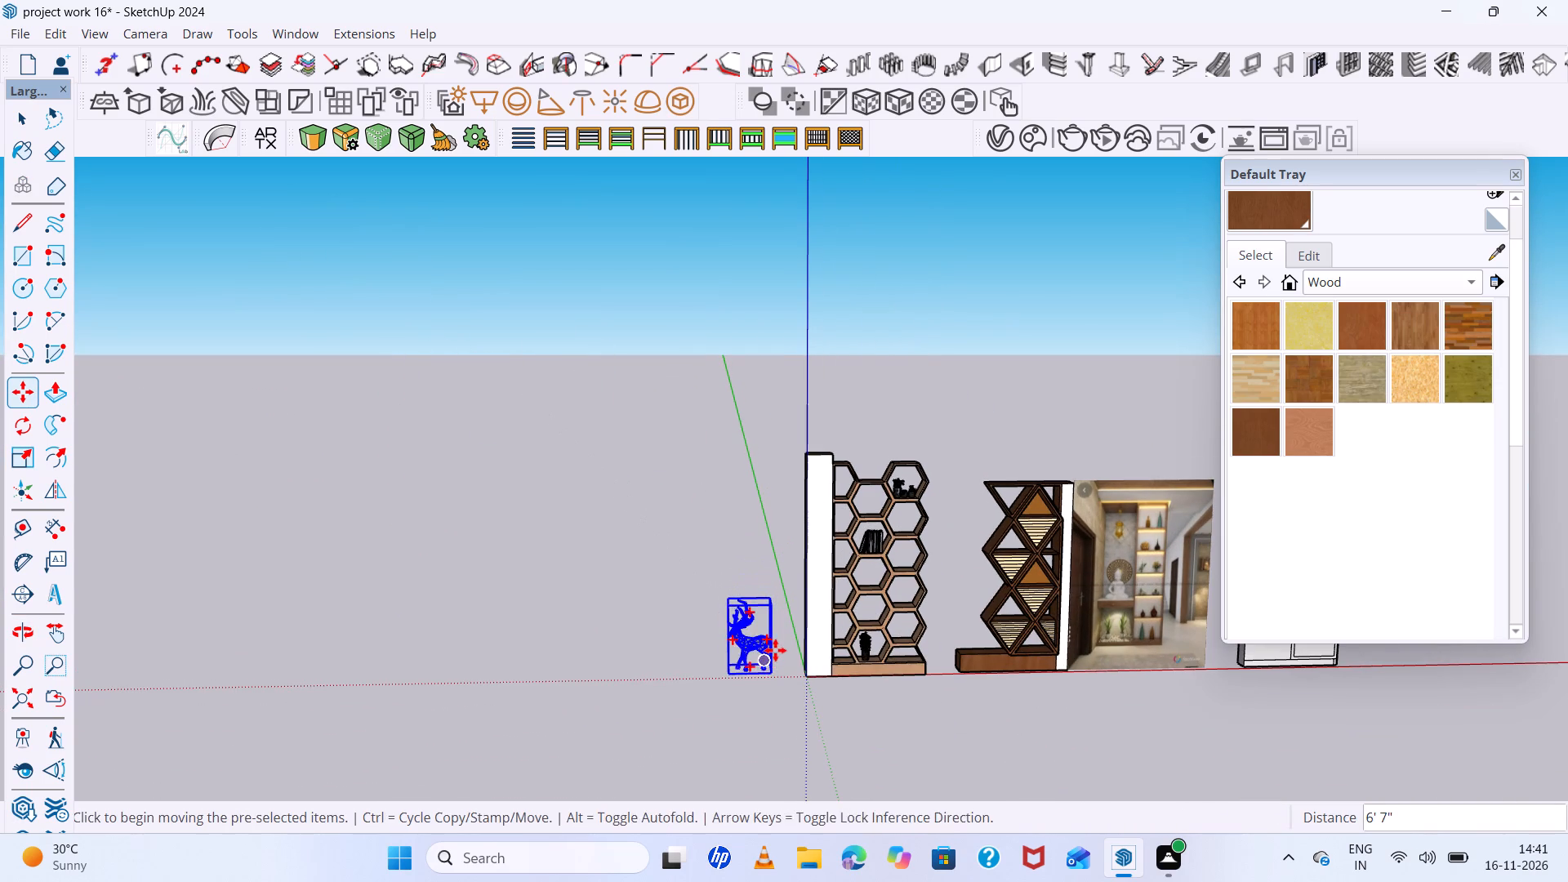
Scale the deer figure down uniformly about its centre to about 0.39 so it fits a honeycomb cell.
scroll(775, 650, up, 10)
middle_drag(777, 646, 777, 579)
scroll(777, 581, down, 2)
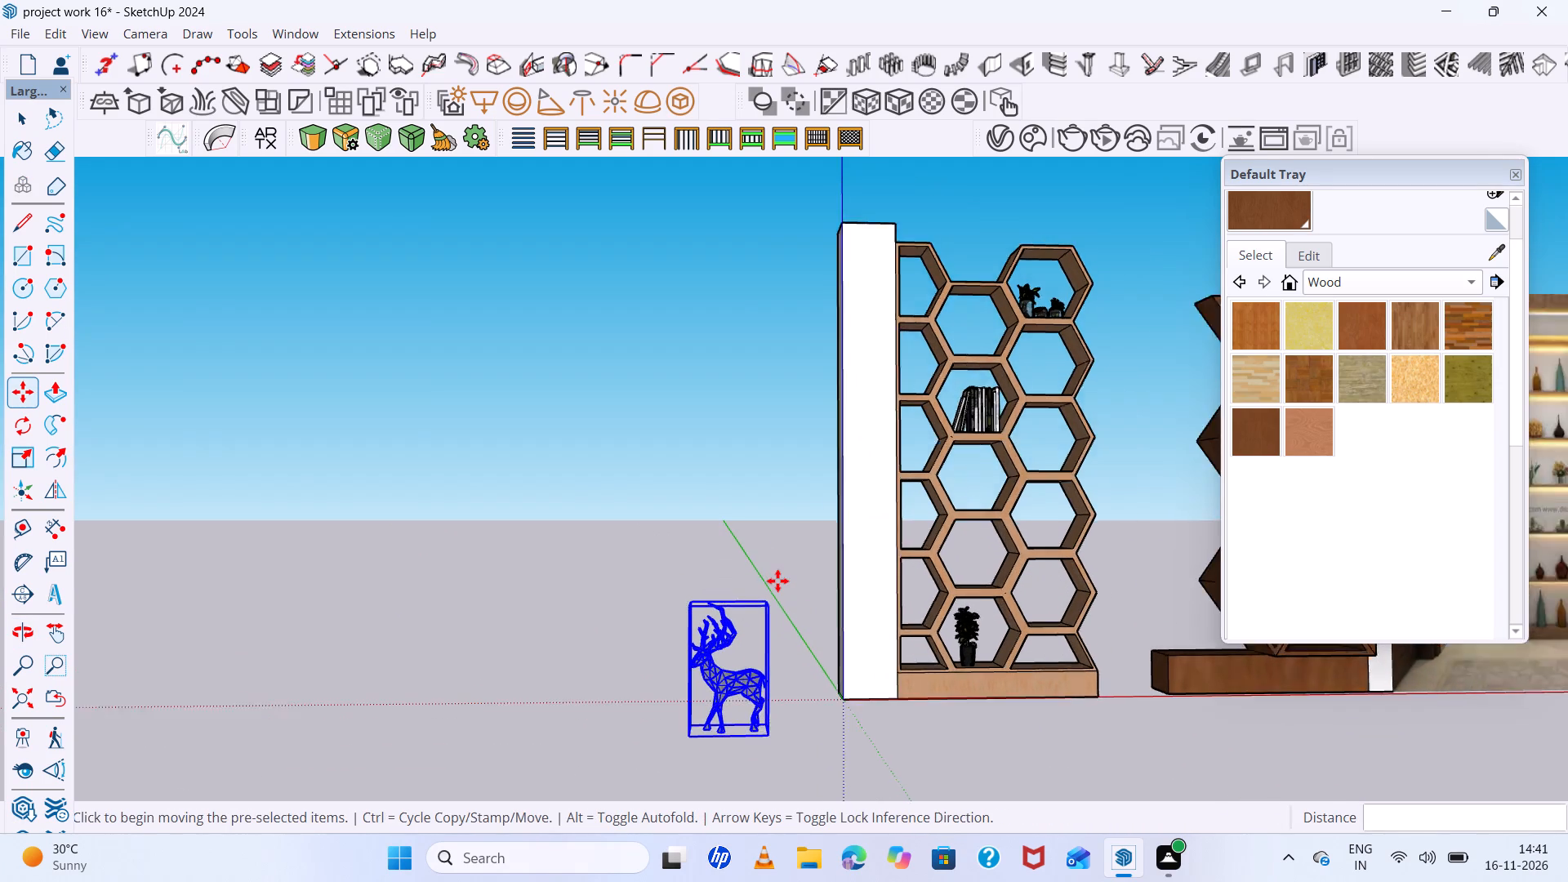
scroll(777, 581, down, 1)
scroll(777, 581, up, 5)
key(s)
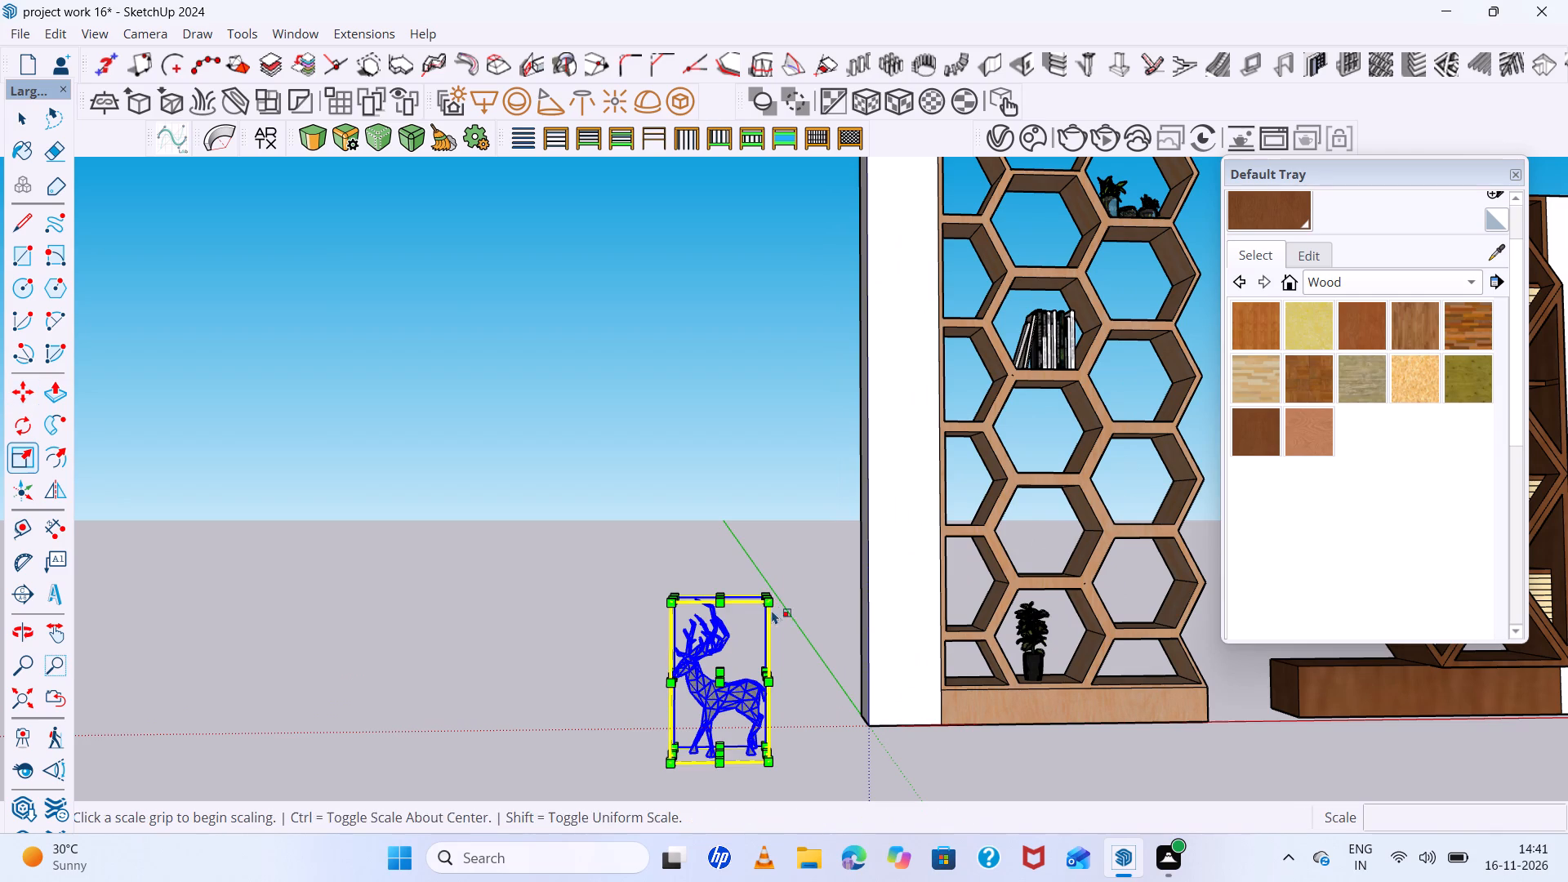
drag(772, 599, 734, 646)
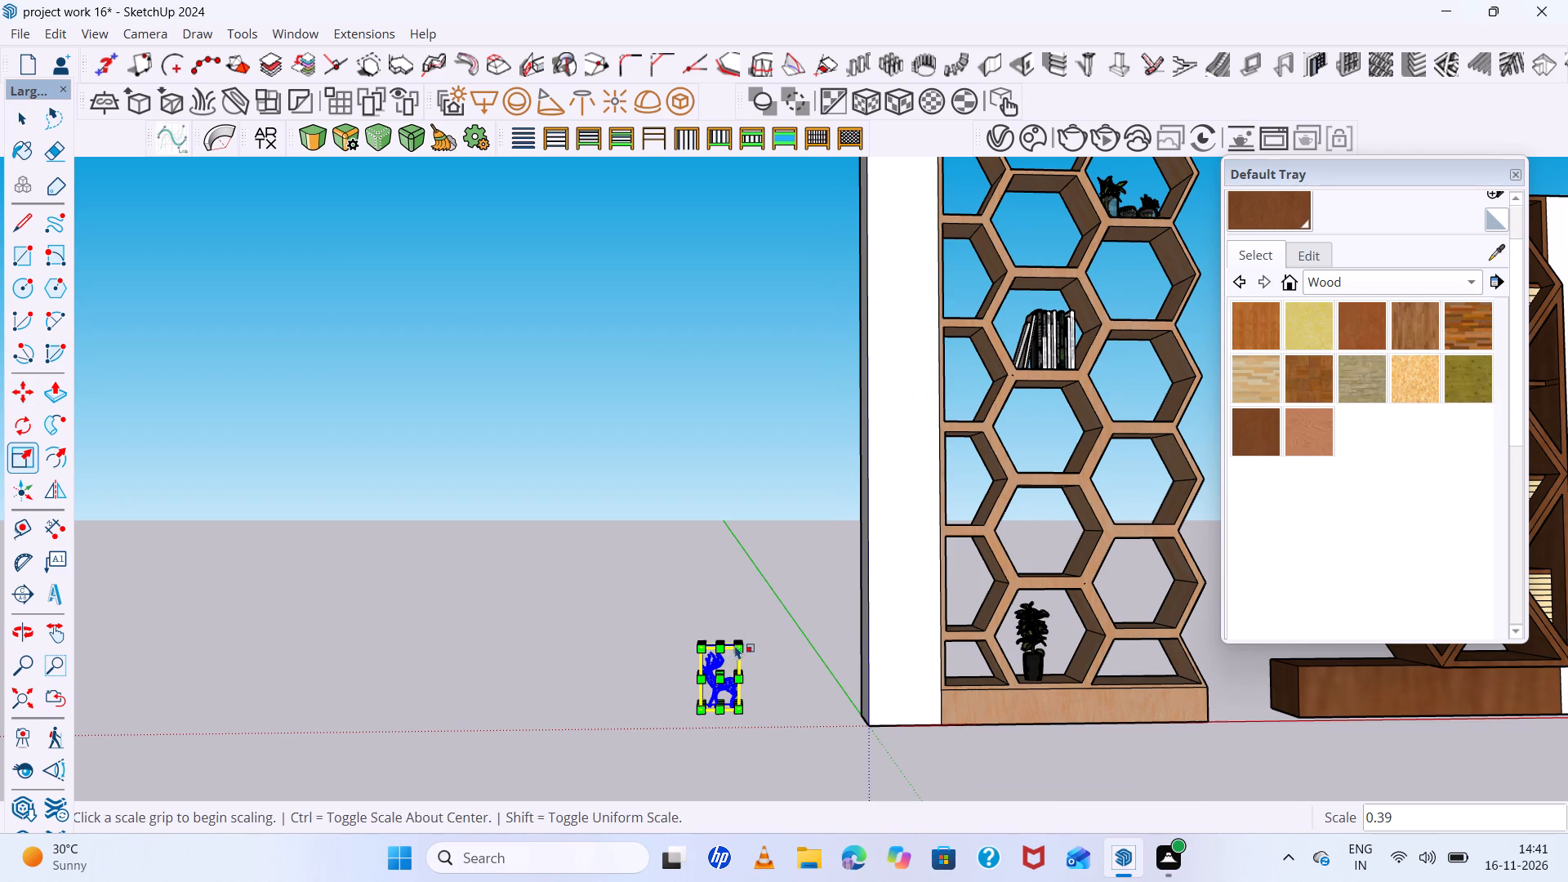
key(space)
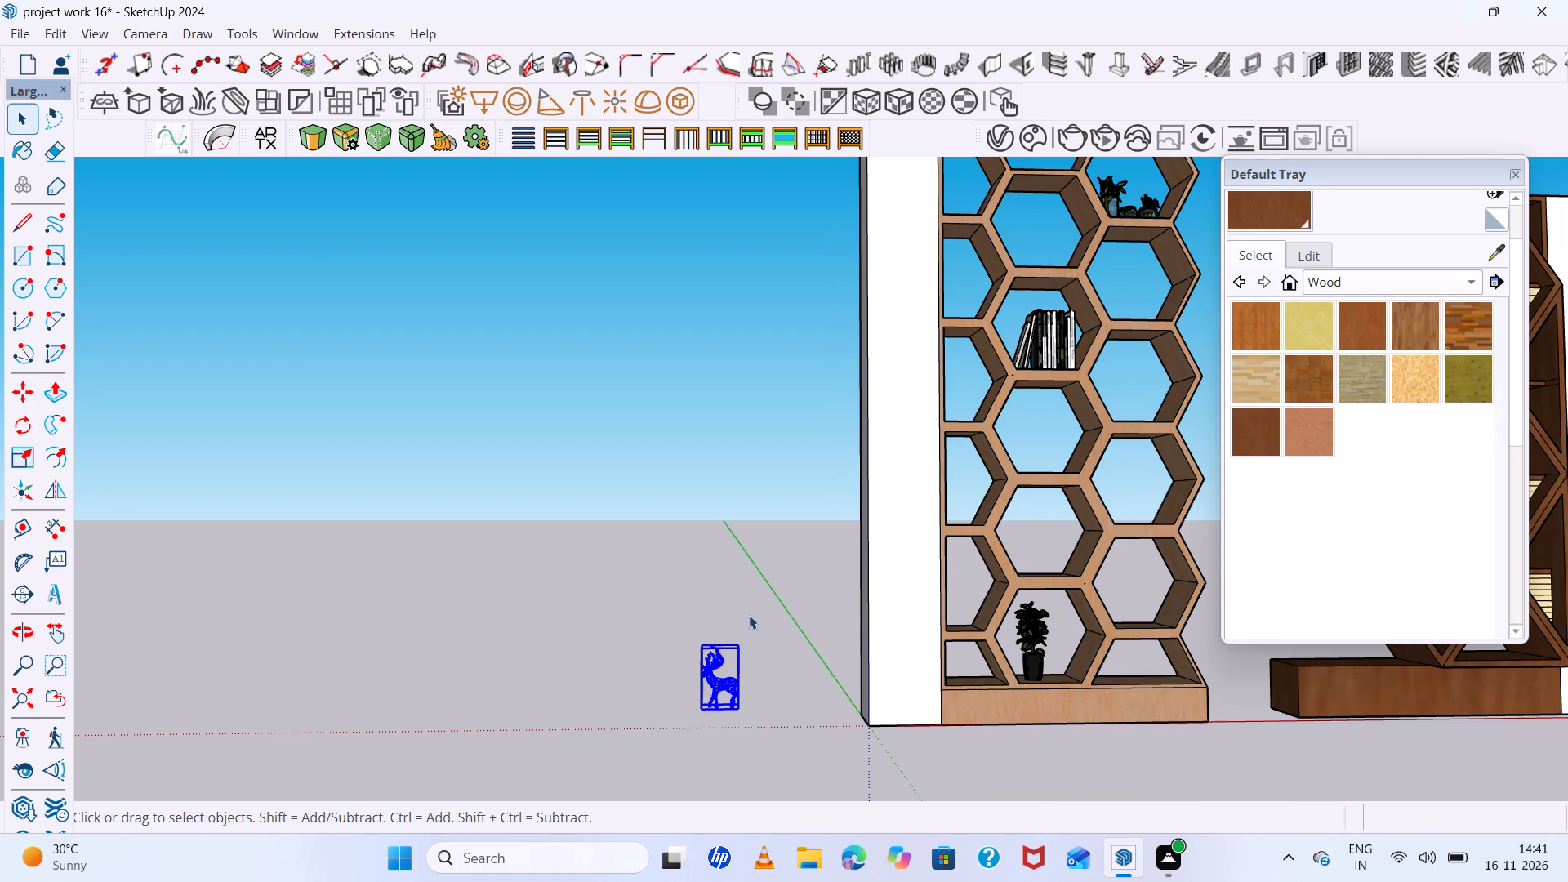
Move the scaled deer by its bottom corner into the hexagonal cell directly above the potted plant, standing on the cell's base.
key(m)
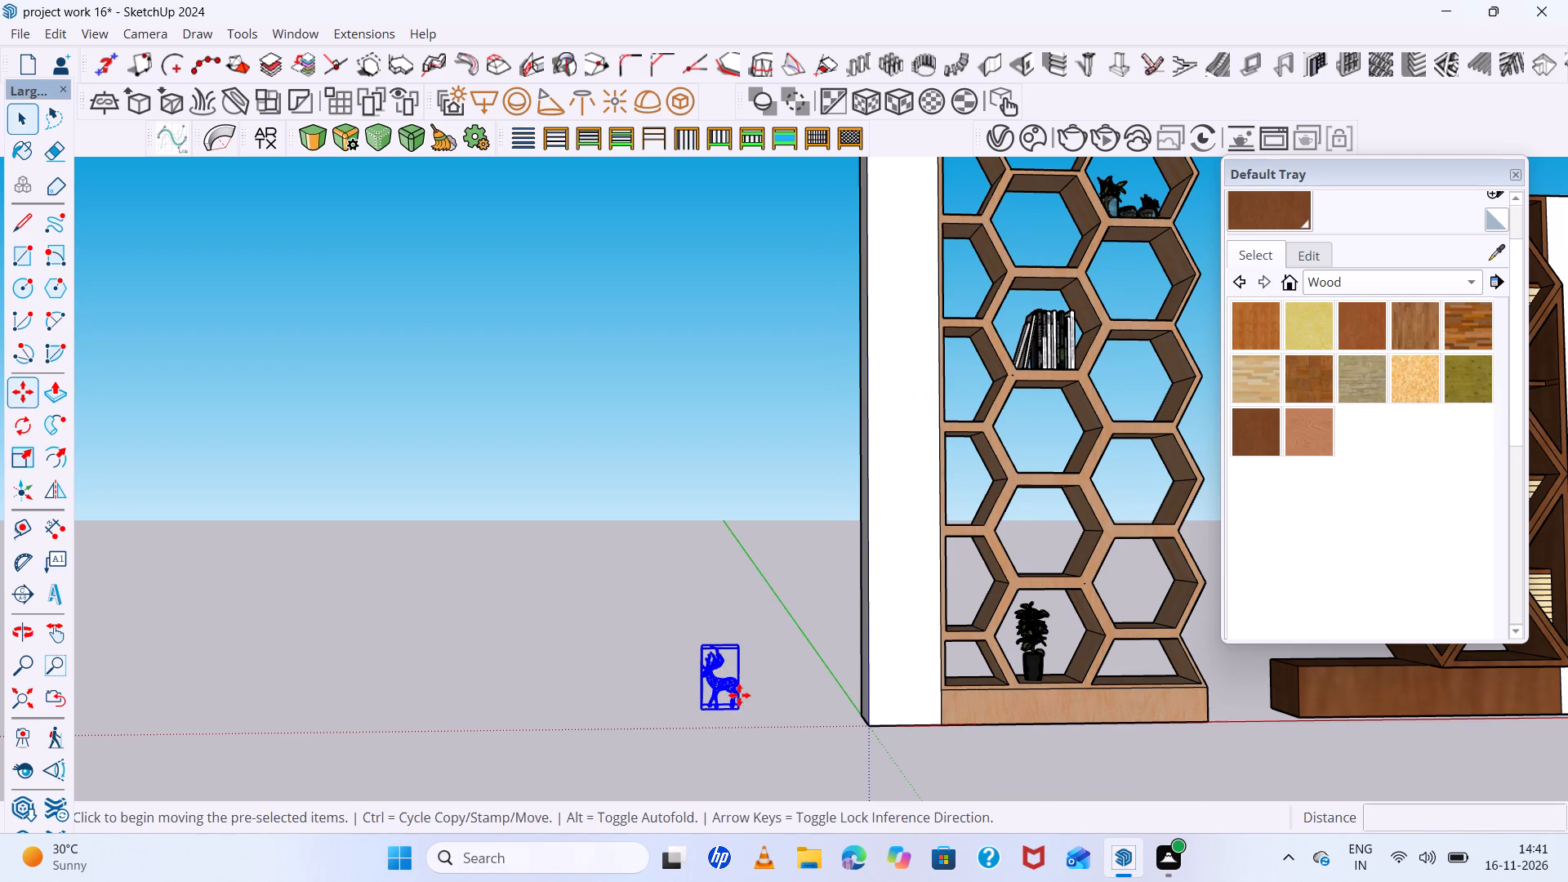
click(739, 709)
scroll(556, 546, down, 6)
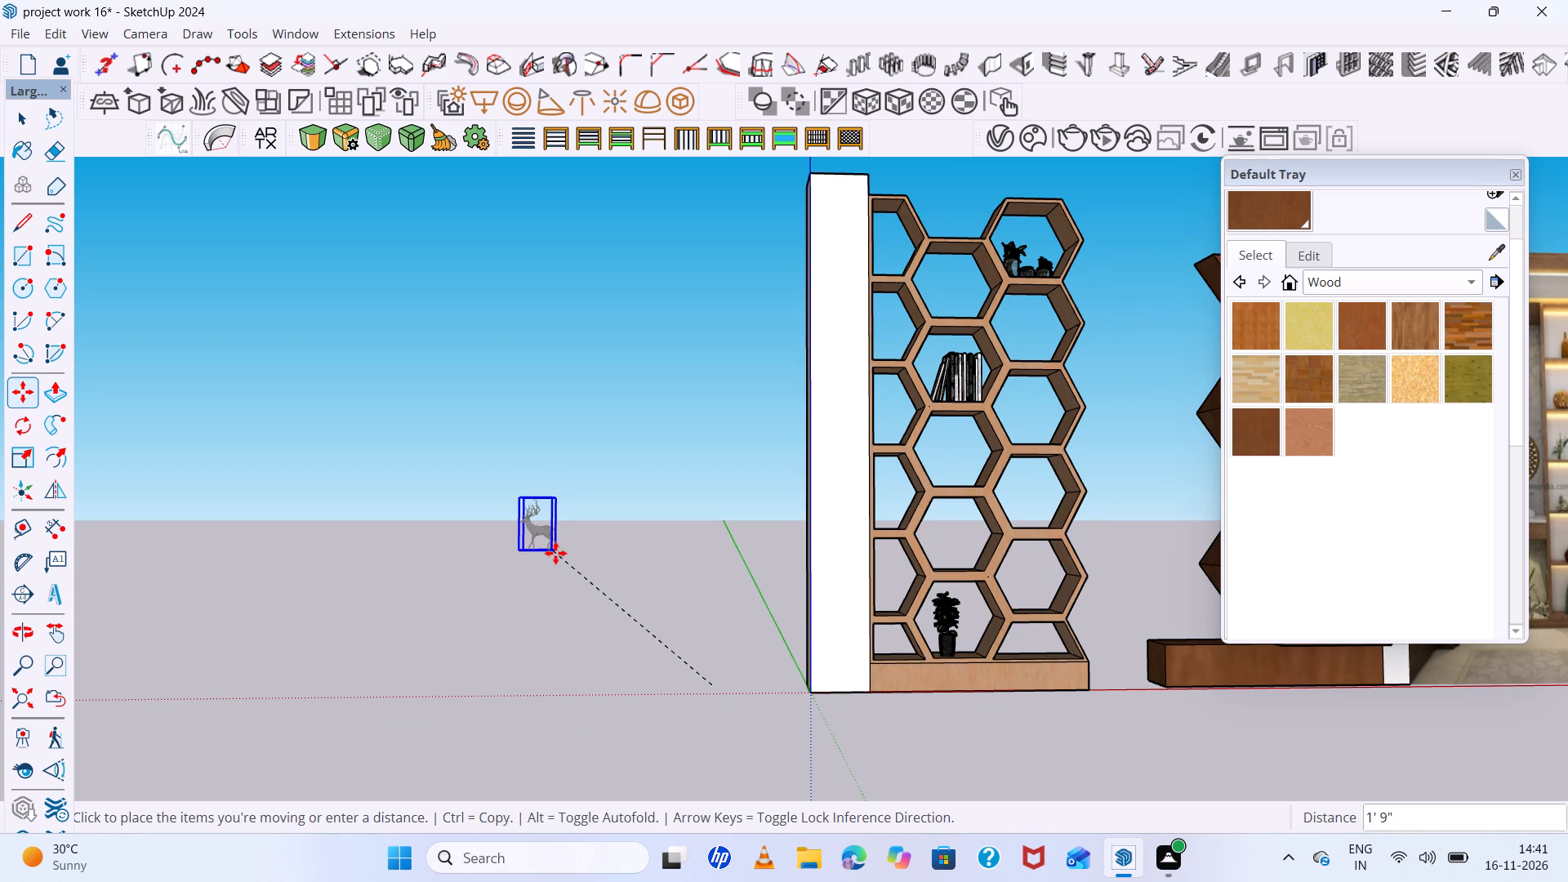
scroll(920, 592, up, 4)
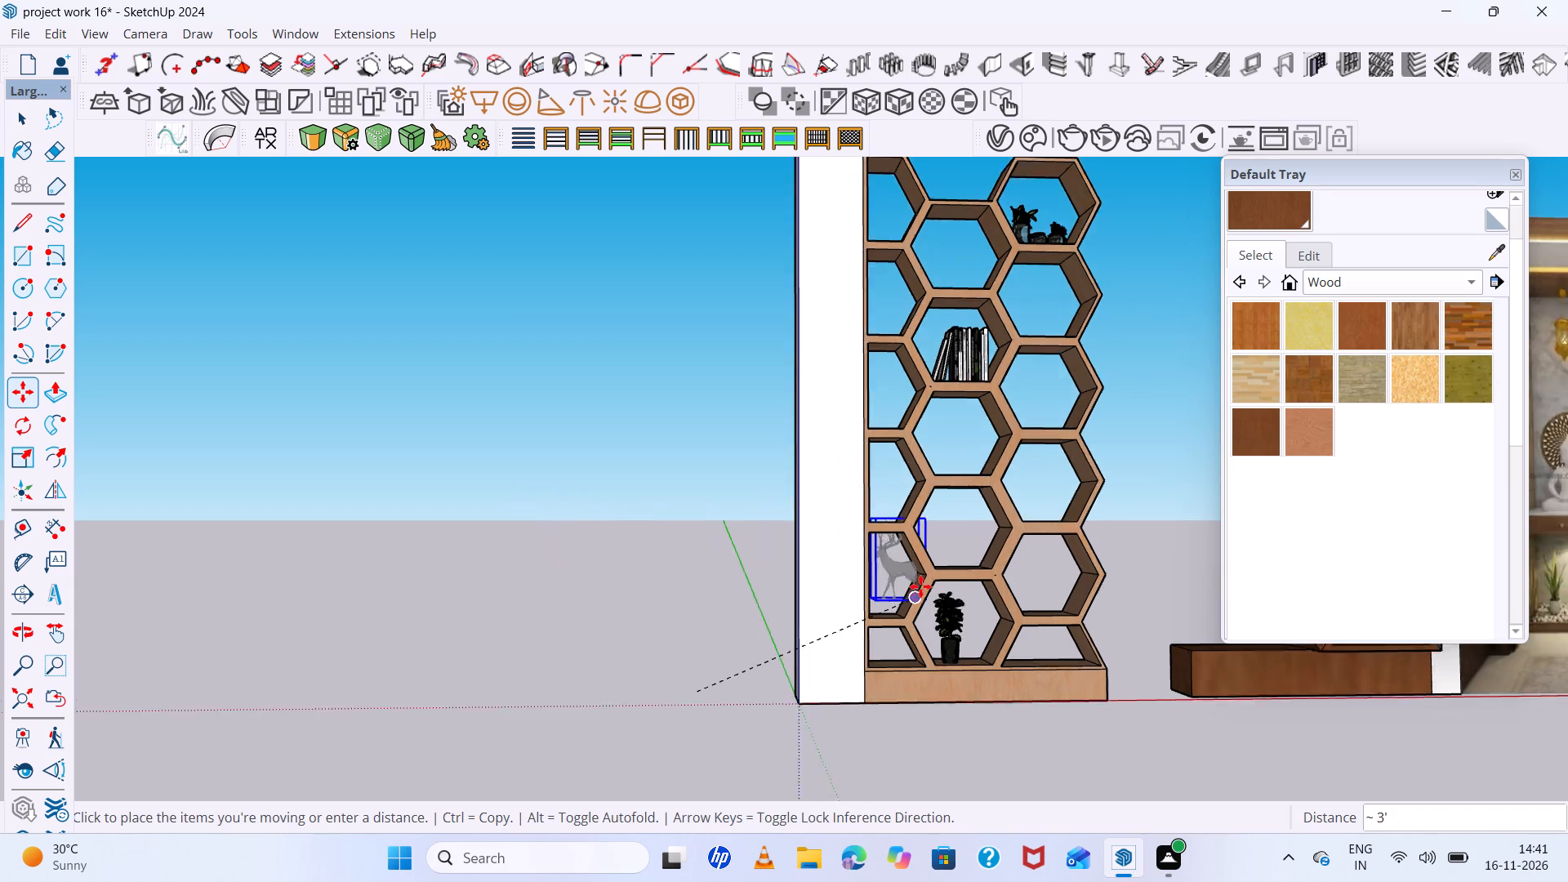
scroll(920, 586, up, 10)
middle_drag(893, 590, 817, 706)
scroll(1058, 567, up, 3)
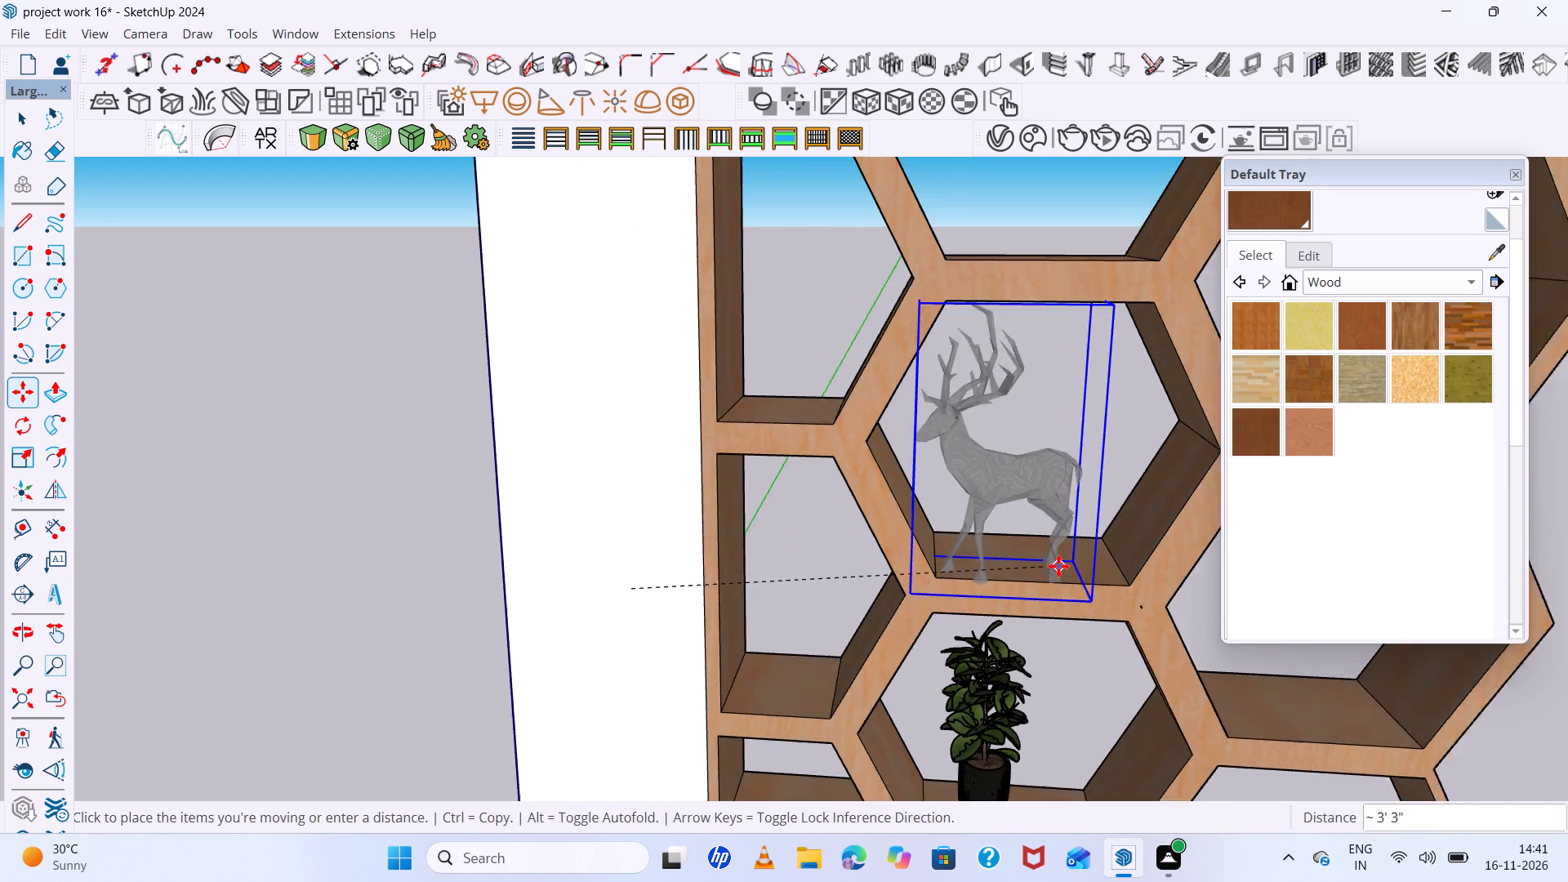
scroll(1073, 568, up, 3)
click(1071, 536)
scroll(978, 589, down, 6)
middle_drag(1050, 684, 1053, 602)
scroll(1053, 602, up, 1)
scroll(861, 590, down, 11)
key(space)
click(1209, 621)
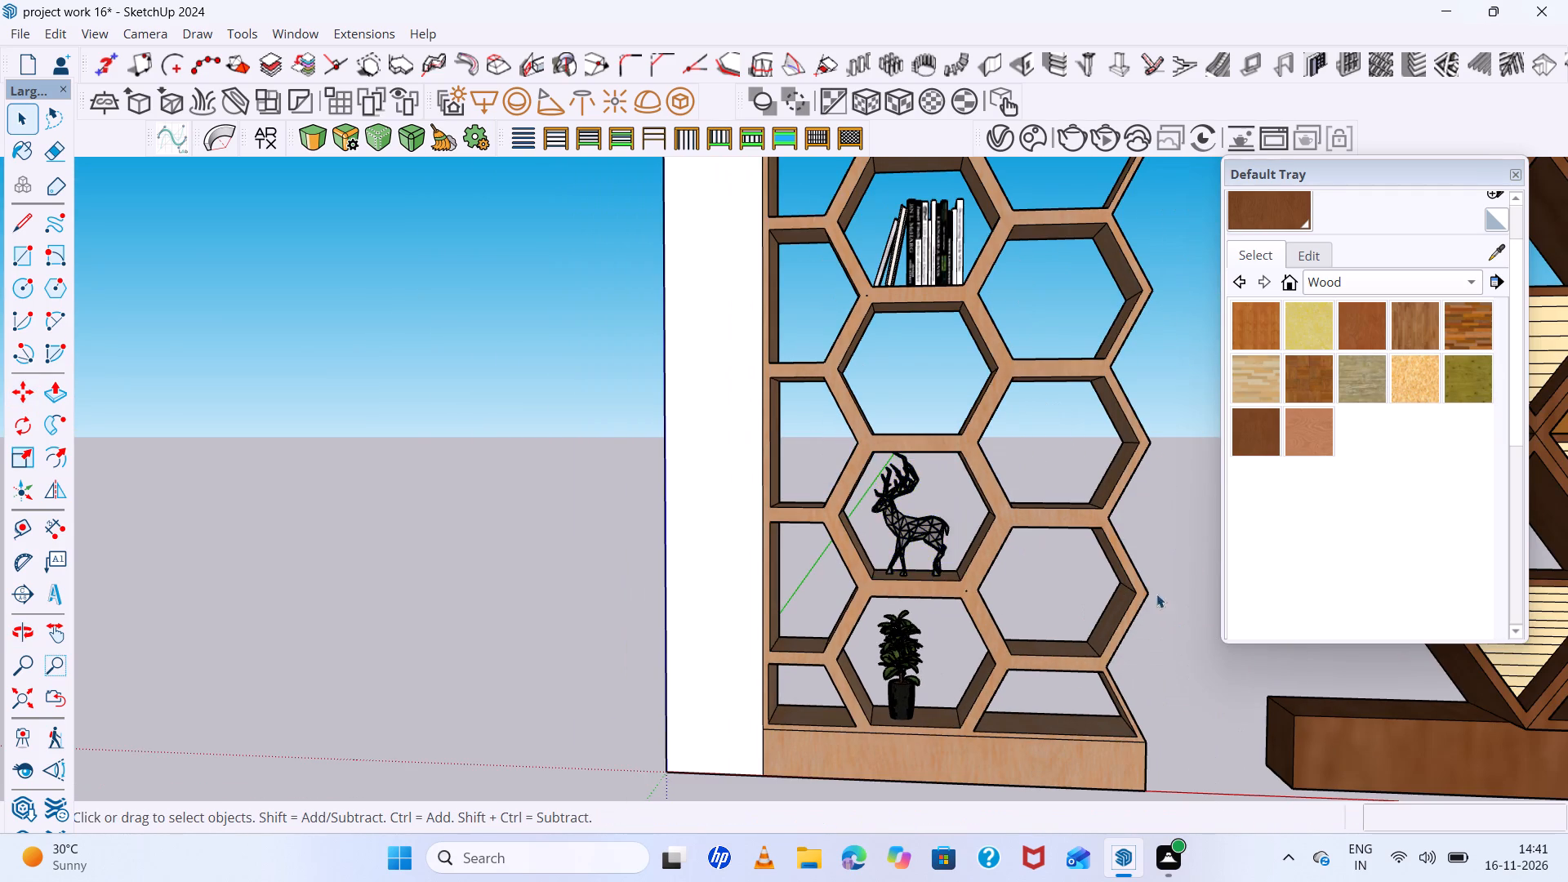
Examine the deer's size and placement in its honeycomb cell and the remaining empty cells from several angles.
scroll(1060, 543, up, 9)
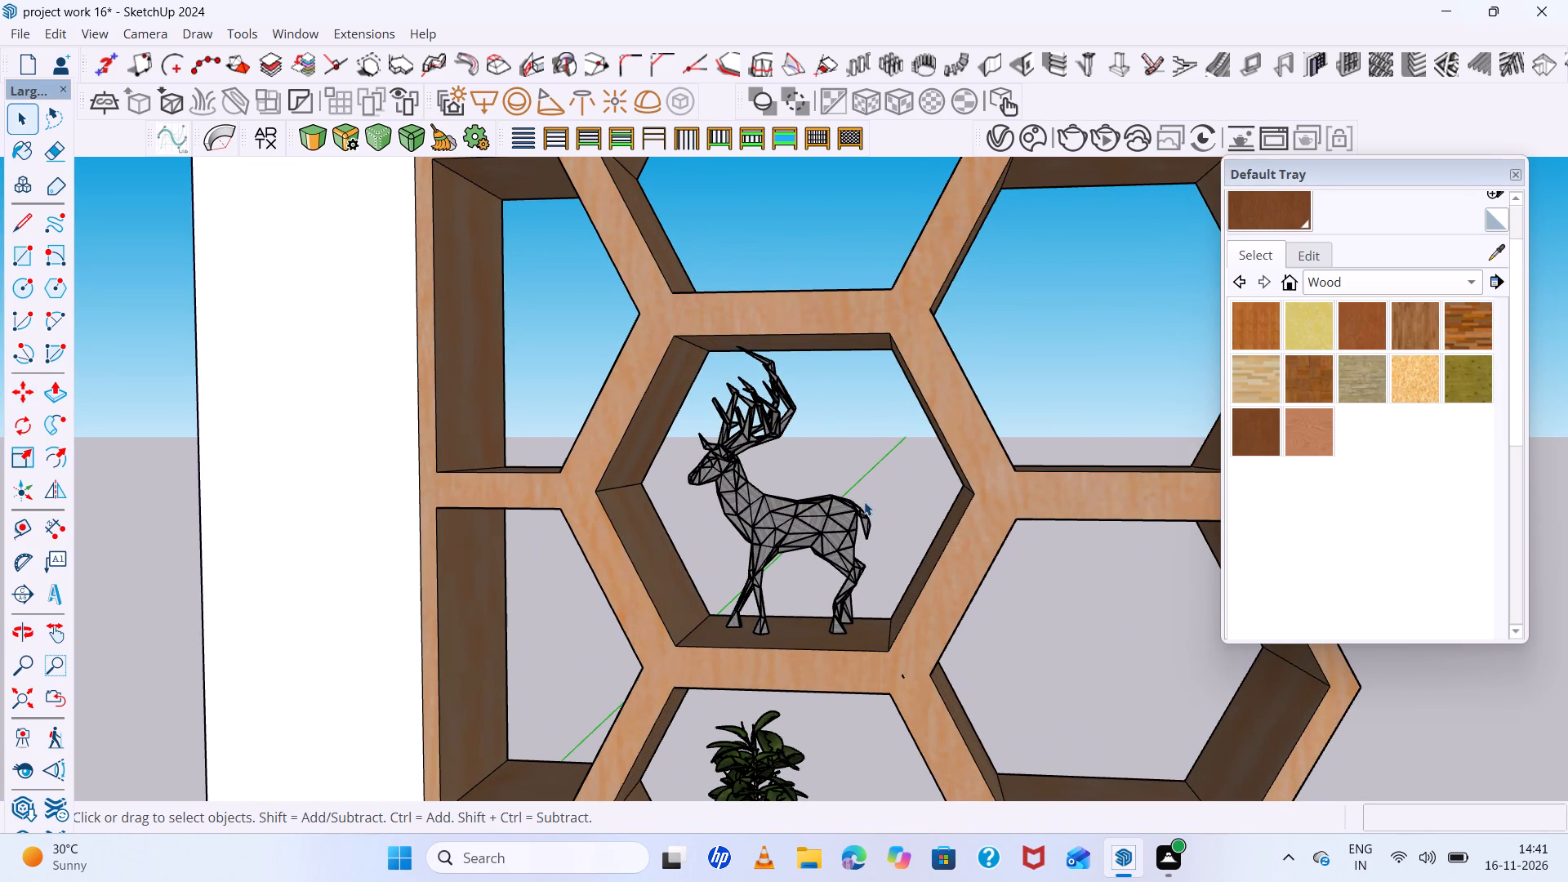
scroll(864, 501, down, 5)
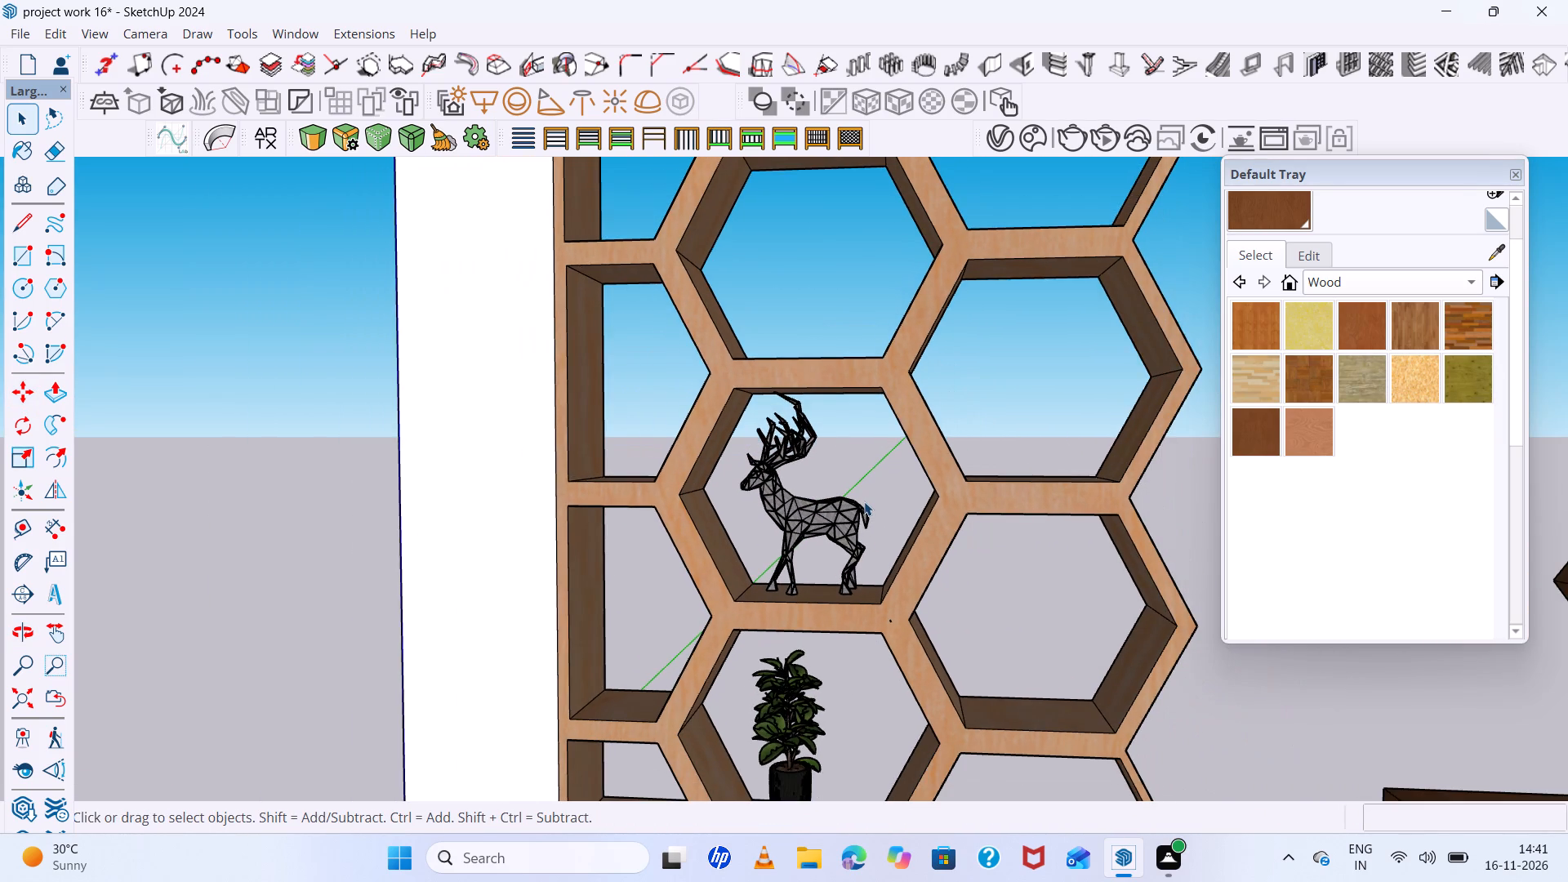
scroll(864, 501, down, 6)
middle_drag(864, 501, 912, 522)
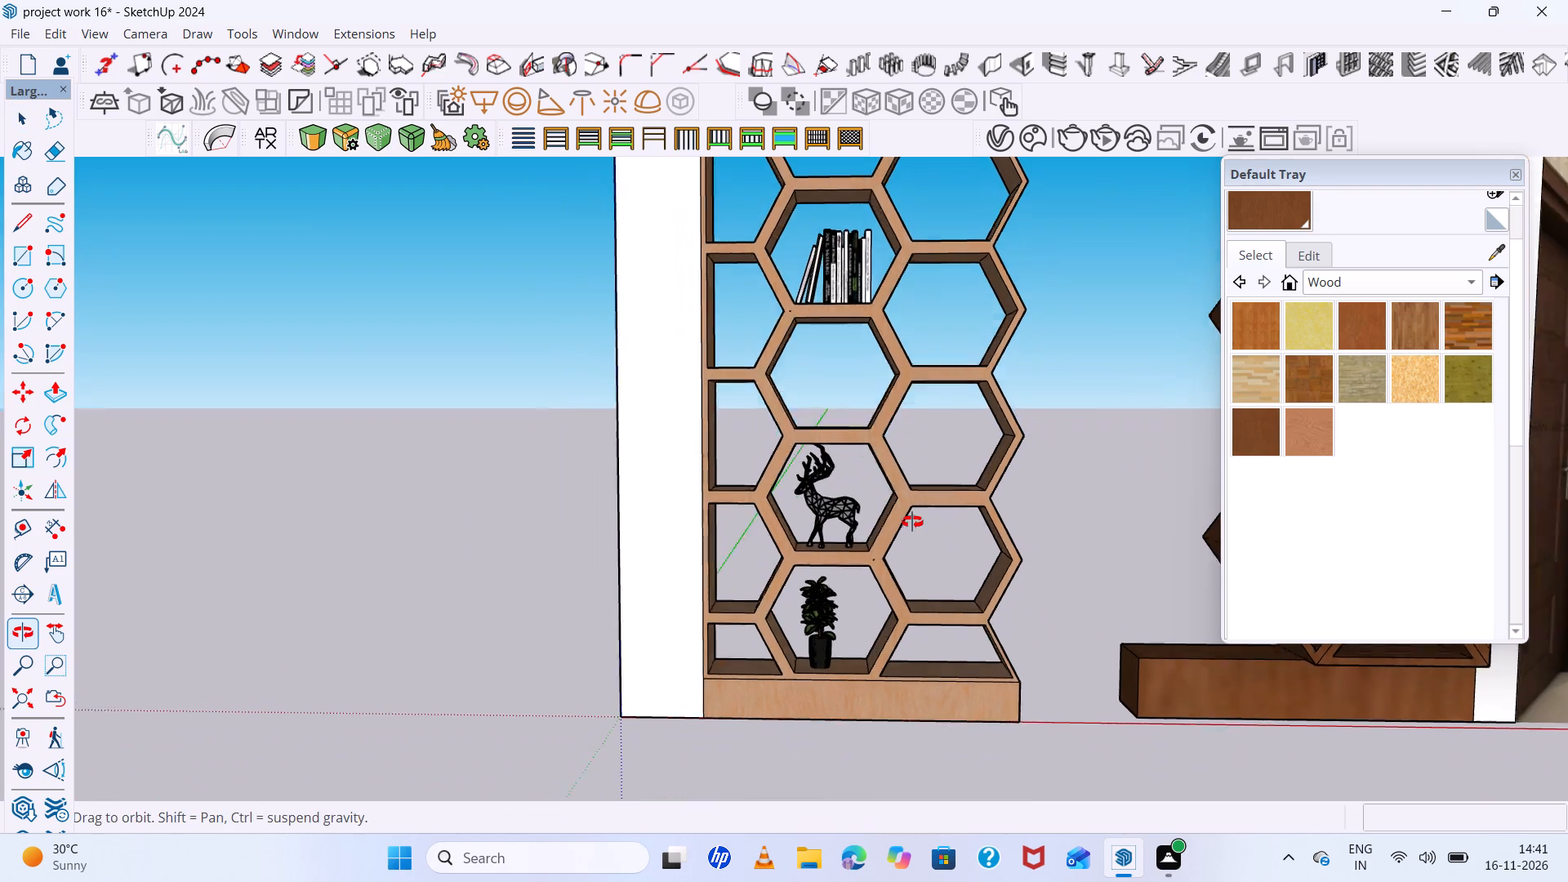
middle_drag(912, 522, 925, 528)
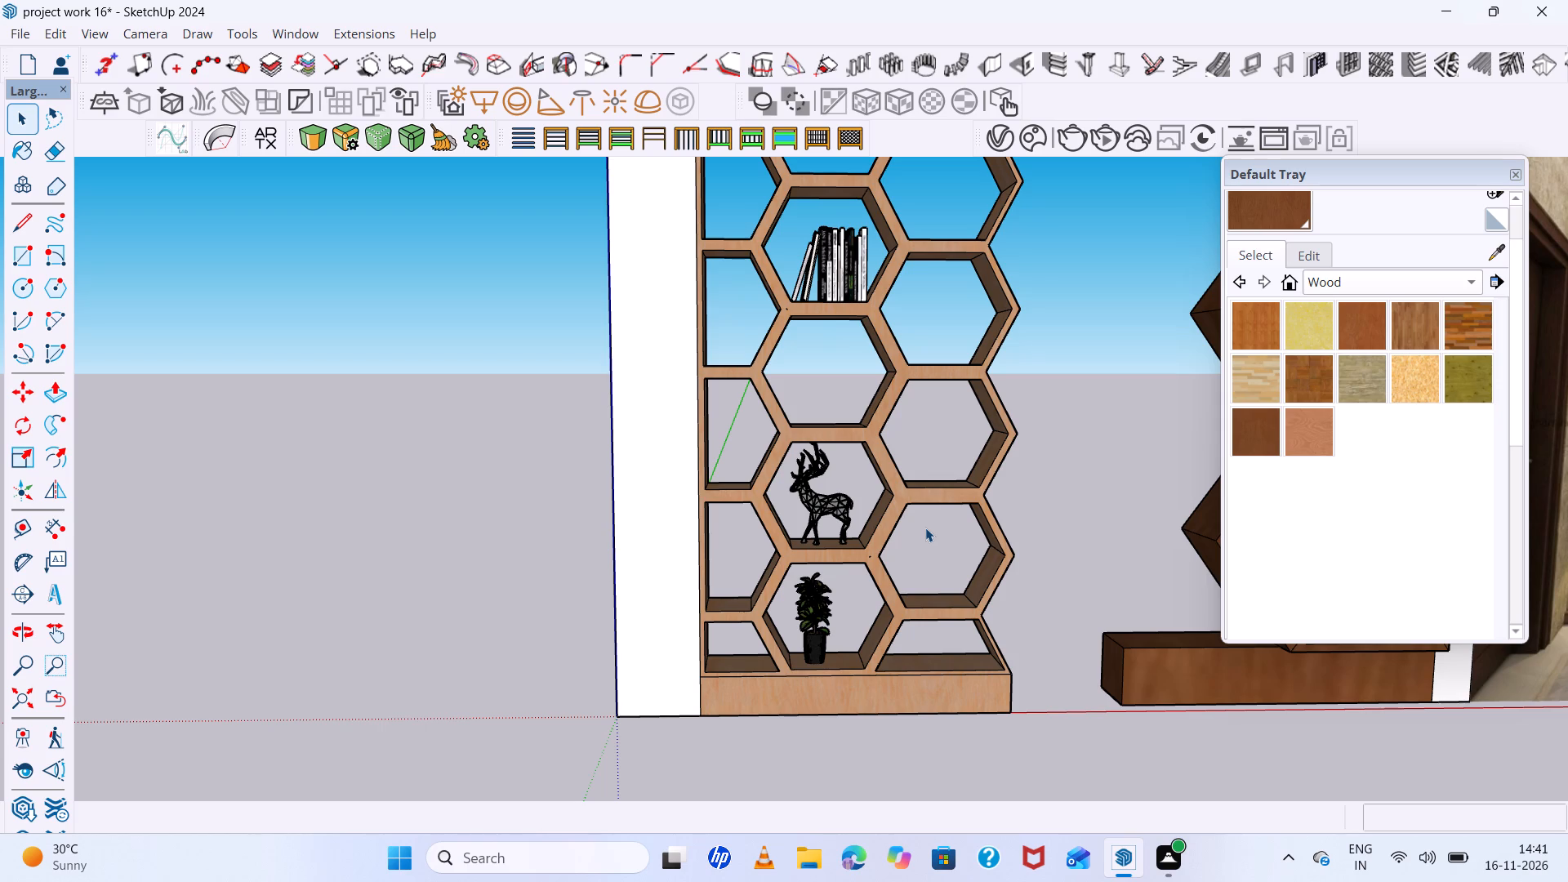
scroll(925, 528, down, 3)
scroll(925, 528, up, 3)
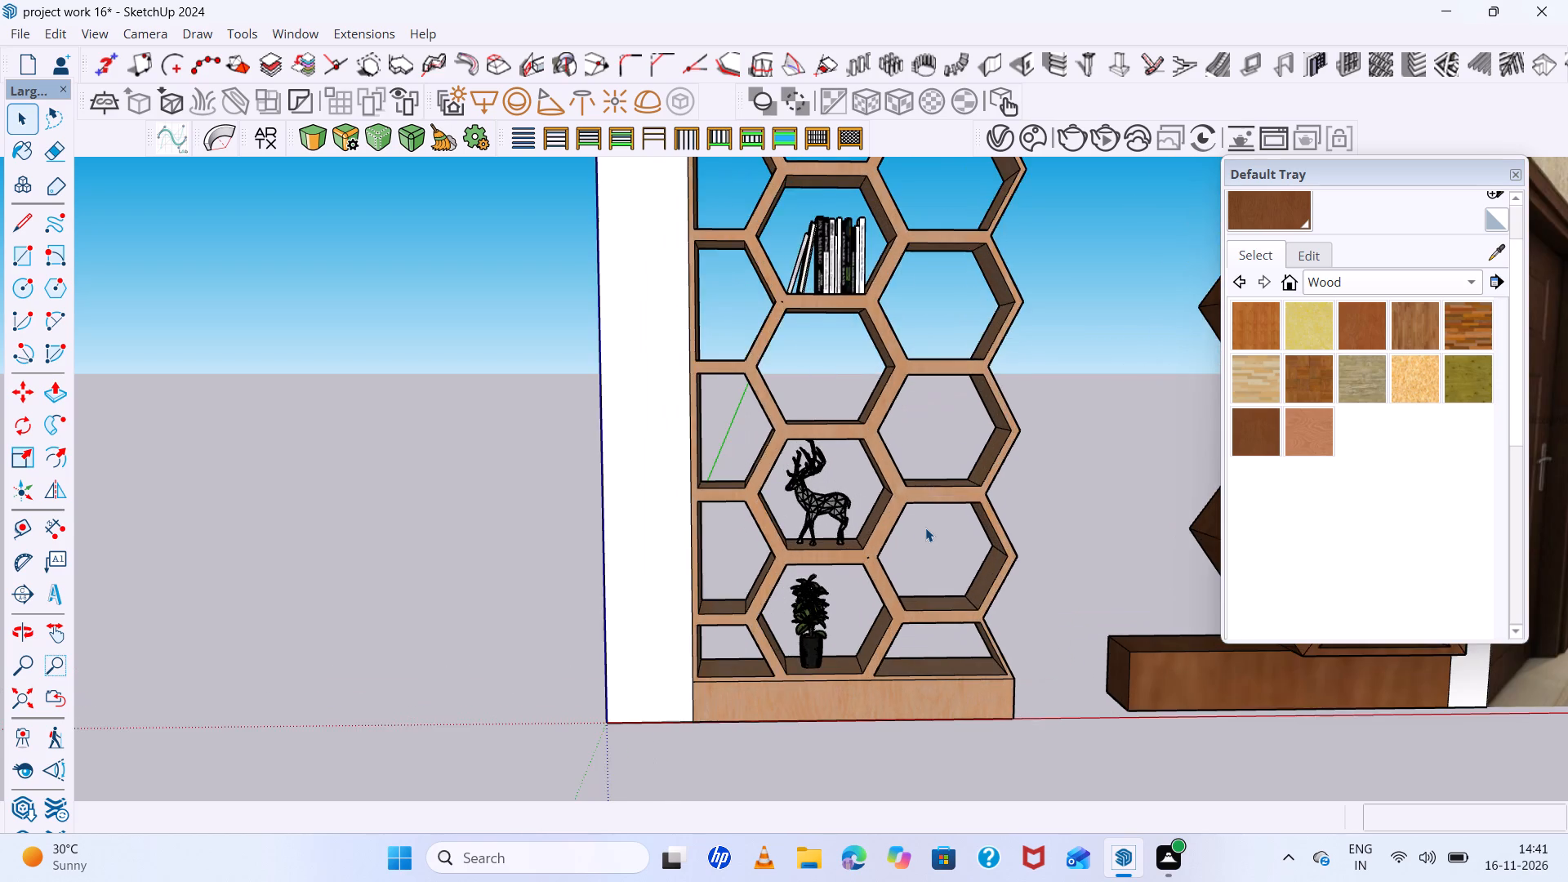
scroll(925, 528, down, 3)
scroll(925, 528, up, 3)
scroll(925, 528, down, 2)
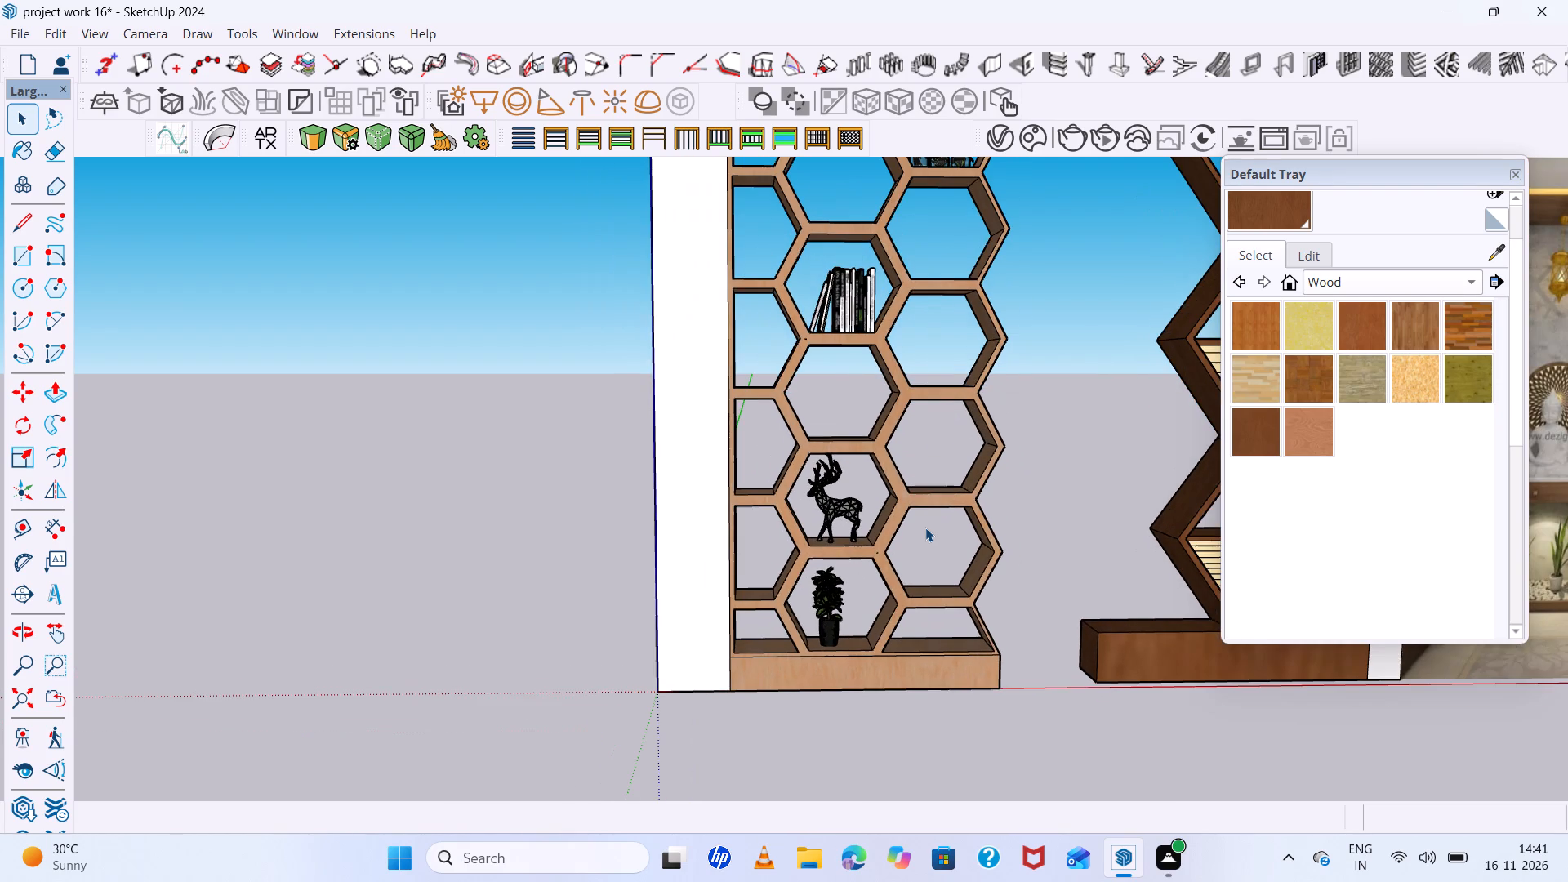
middle_drag(925, 528, 978, 533)
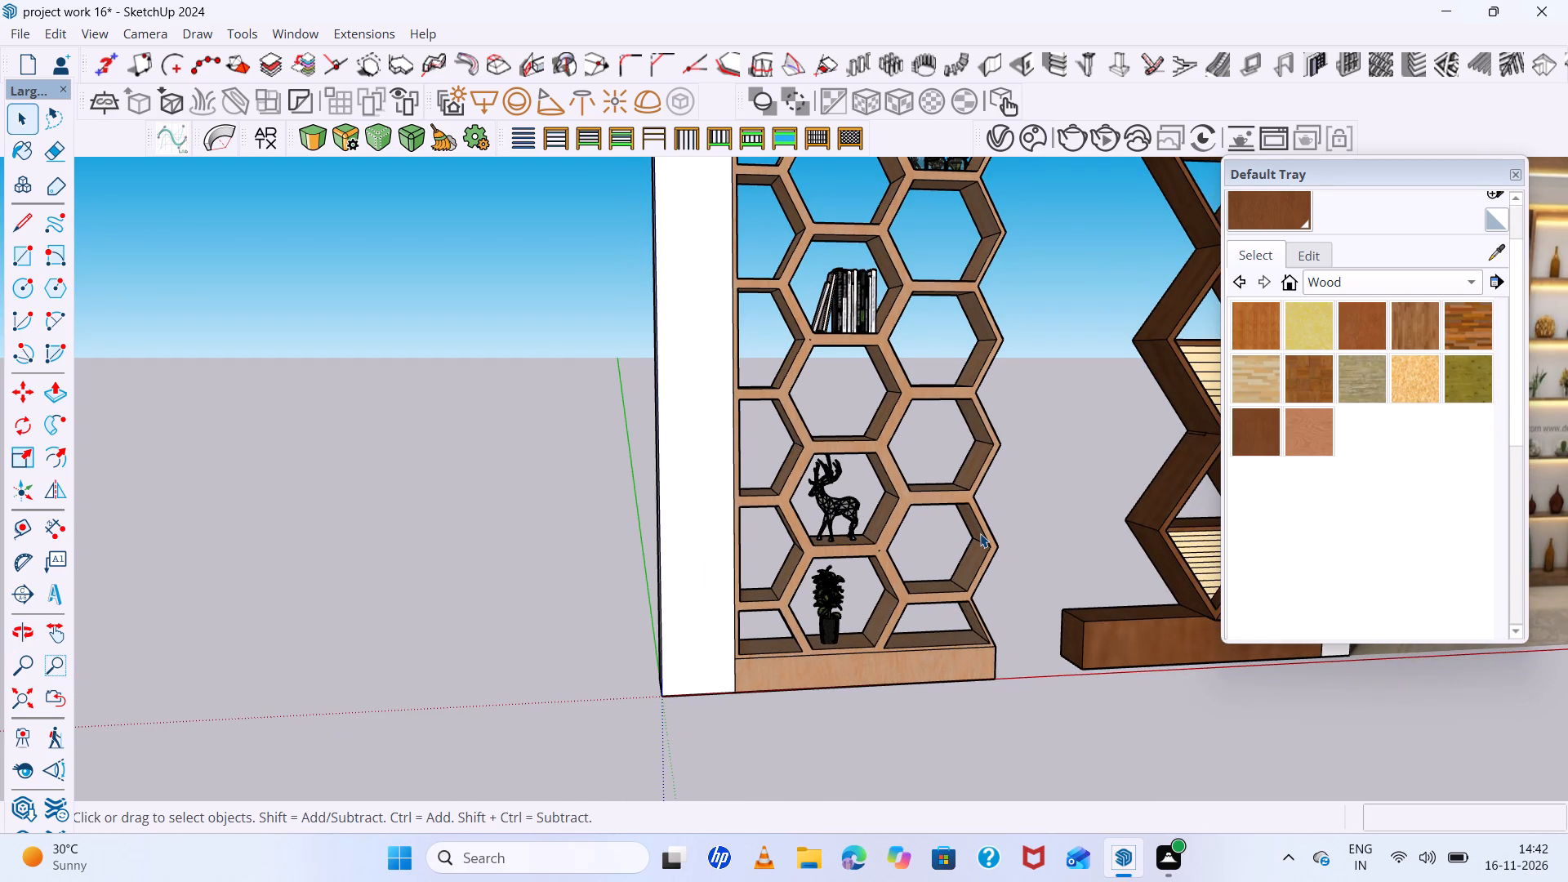
scroll(980, 533, up, 1)
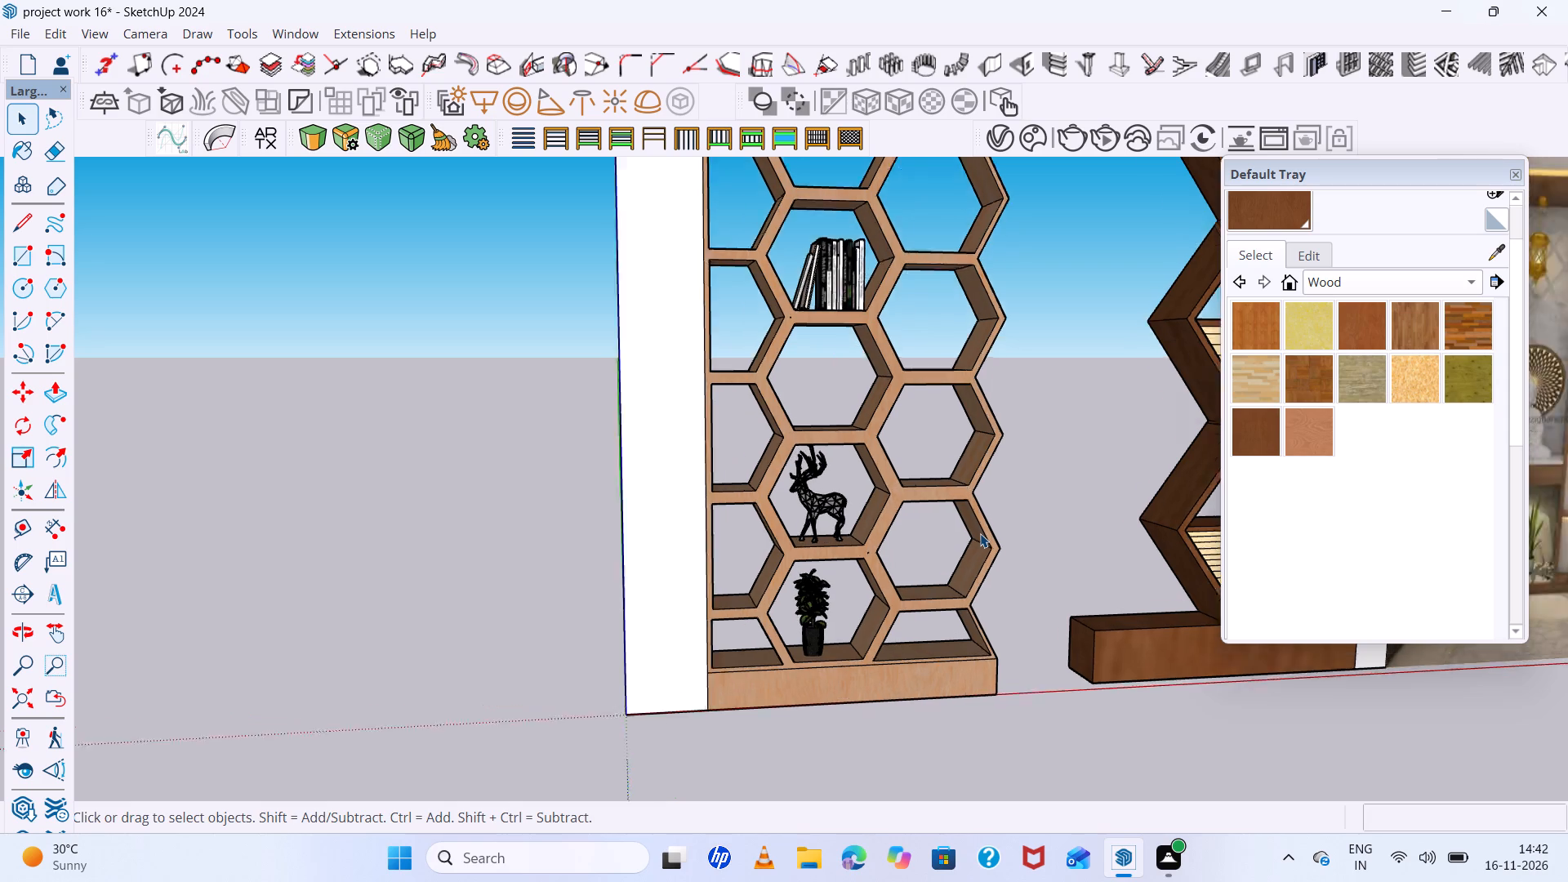
scroll(980, 533, up, 2)
scroll(980, 533, down, 3)
middle_drag(980, 533, 955, 537)
scroll(955, 537, up, 5)
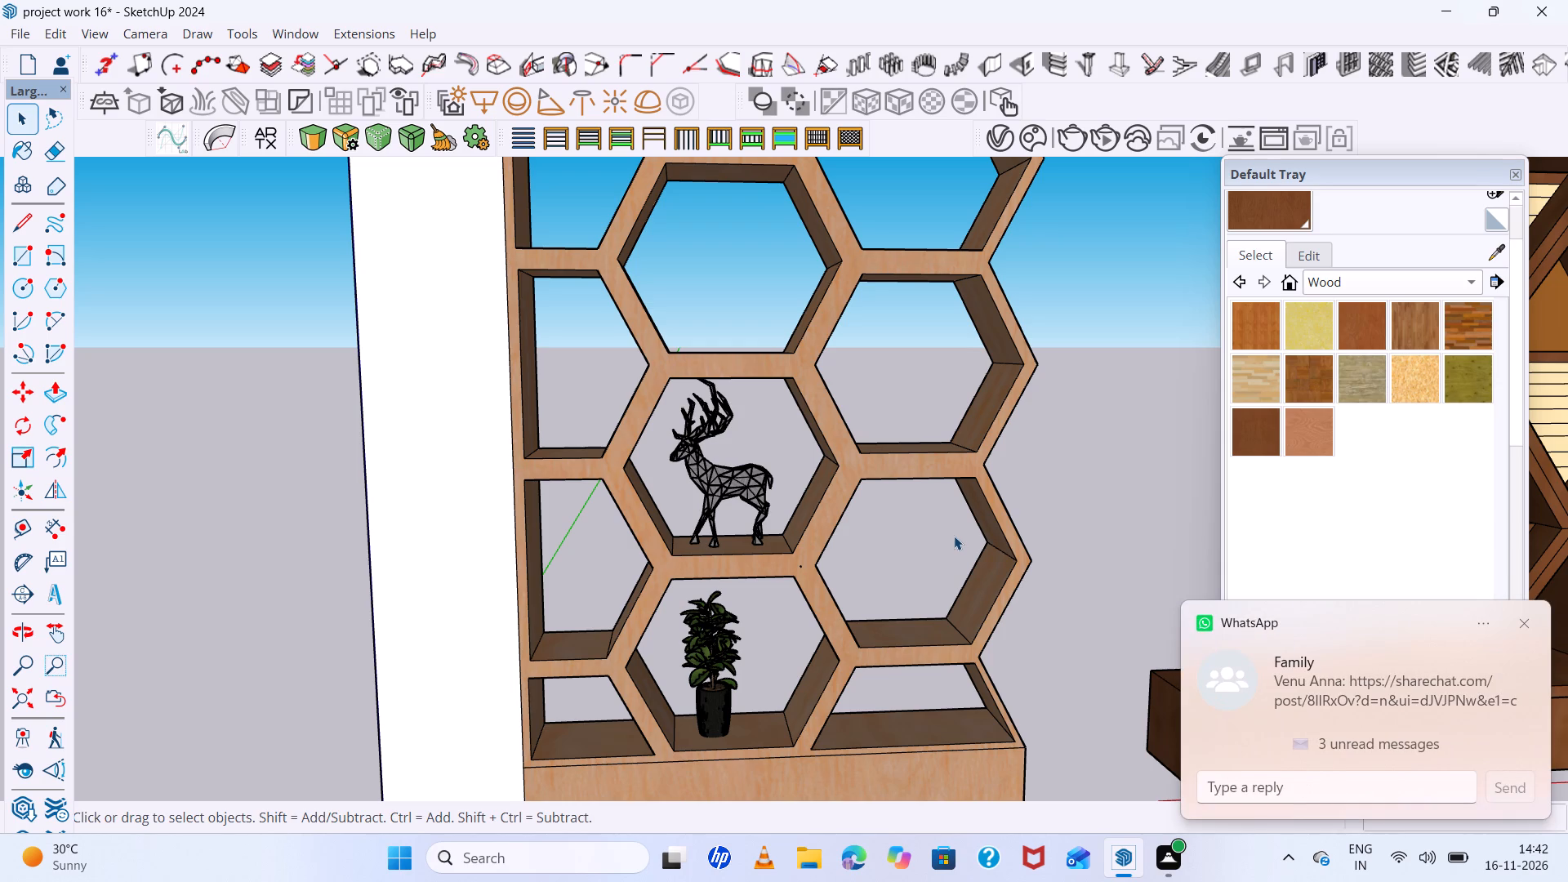
Dismiss the WhatsApp message notification.
click(1522, 620)
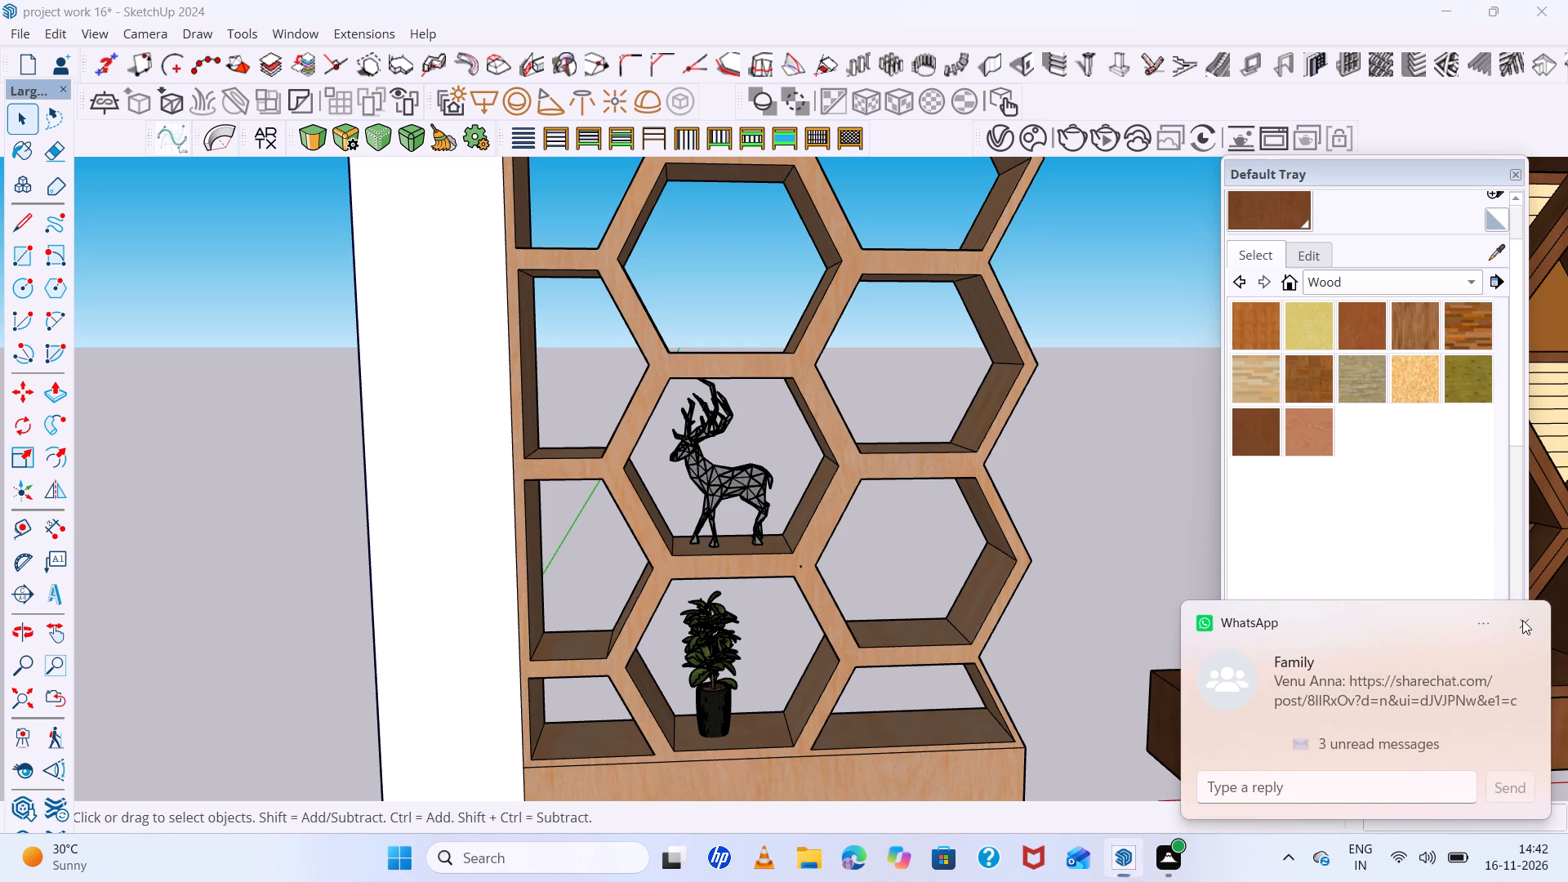
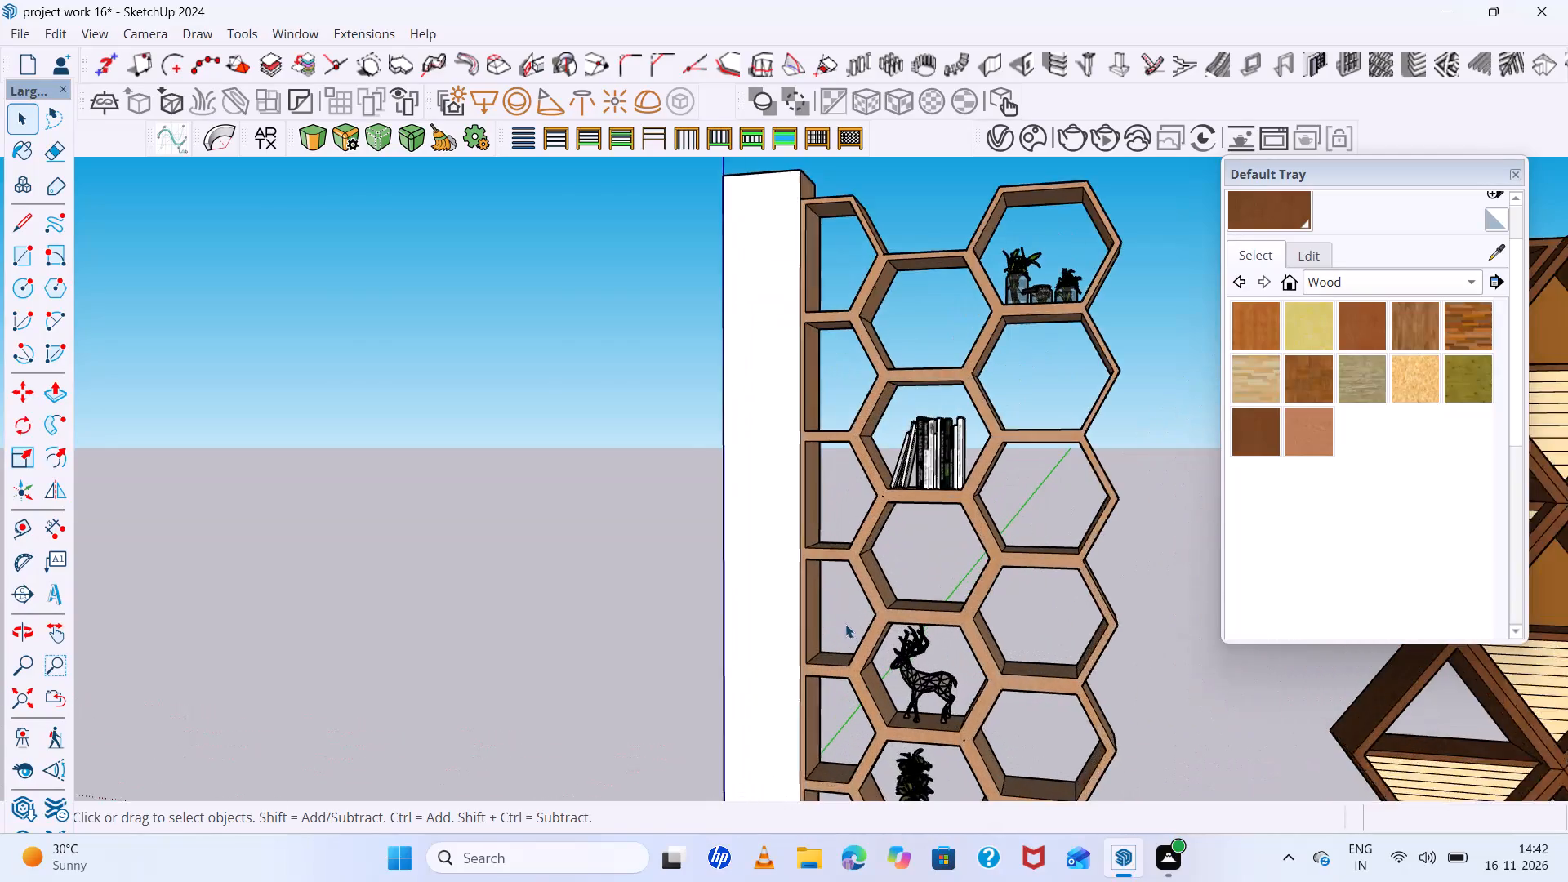
Examine the honeycomb shelf's filled and empty cells up close and alongside the triangular unit.
scroll(842, 612, down, 6)
middle_drag(842, 612, 979, 572)
scroll(979, 572, up, 5)
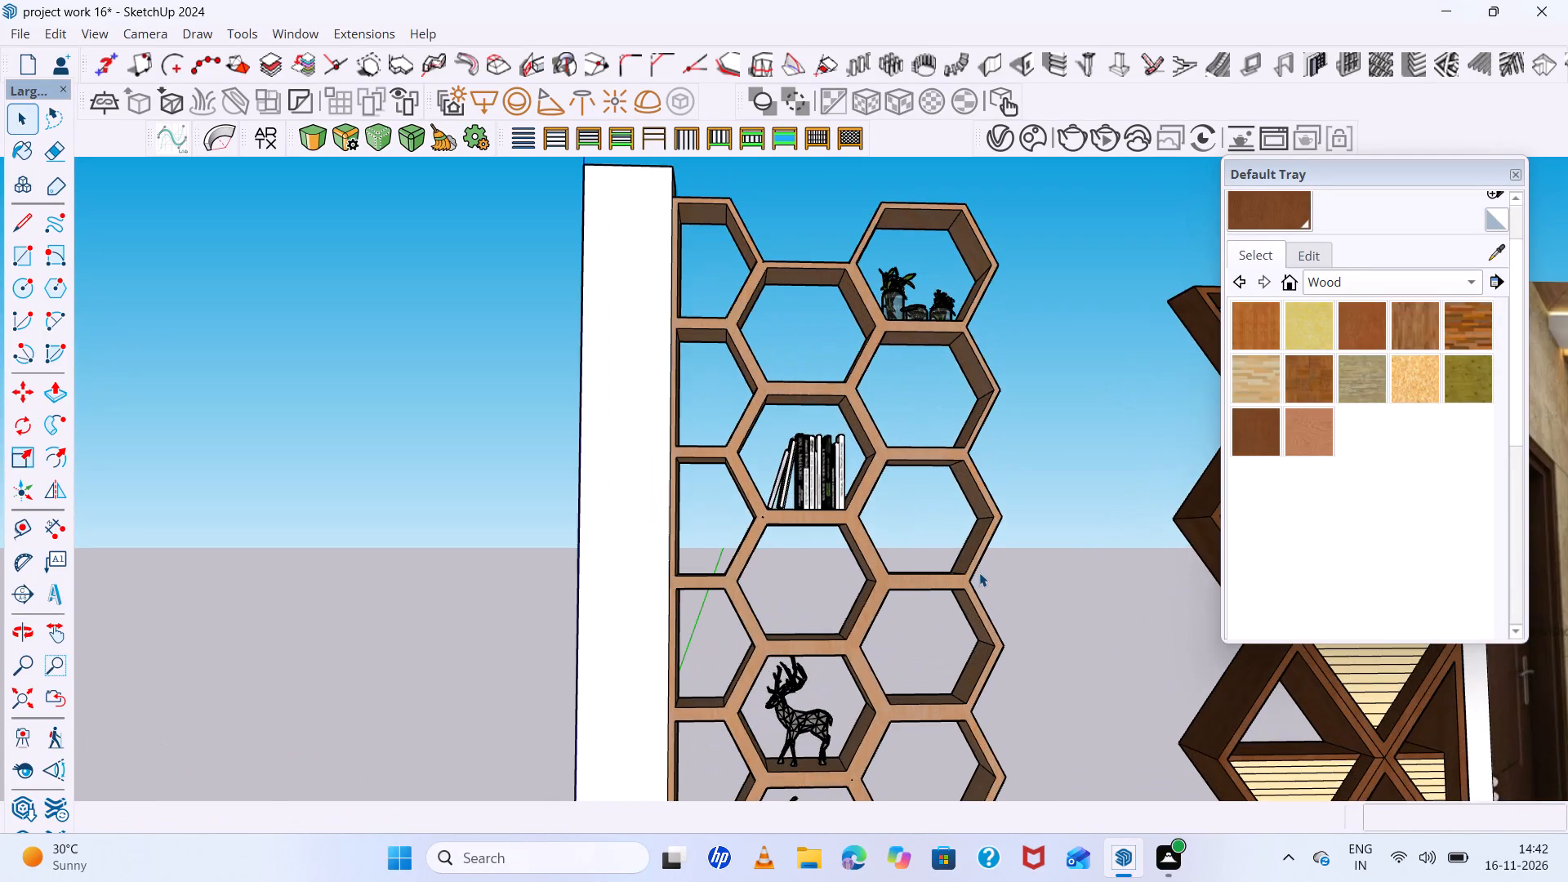
scroll(737, 622, down, 5)
middle_drag(843, 659, 871, 629)
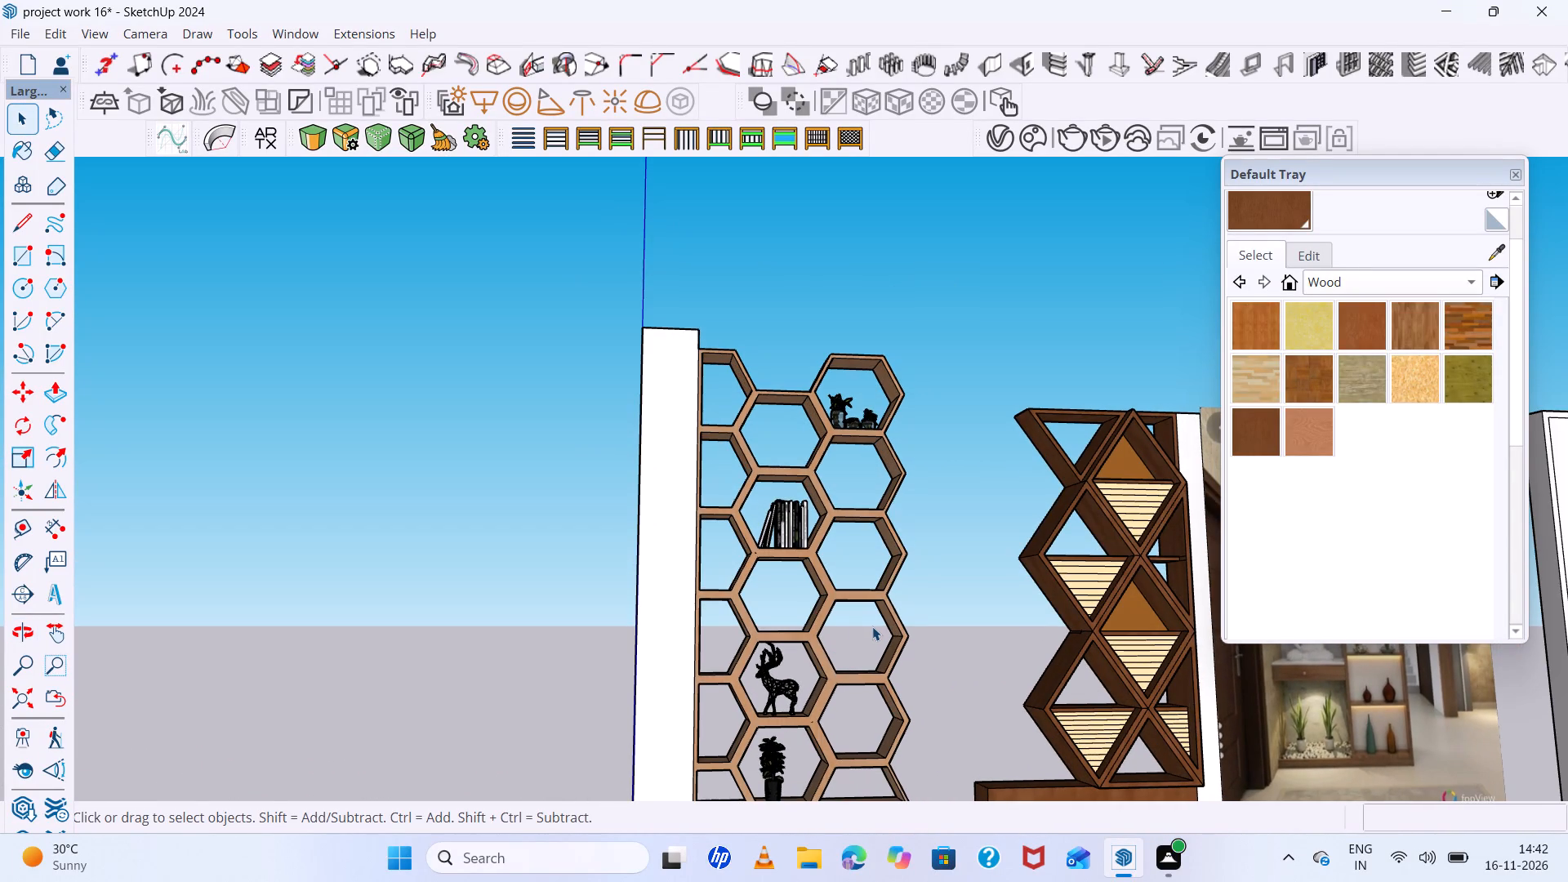
scroll(872, 626, up, 5)
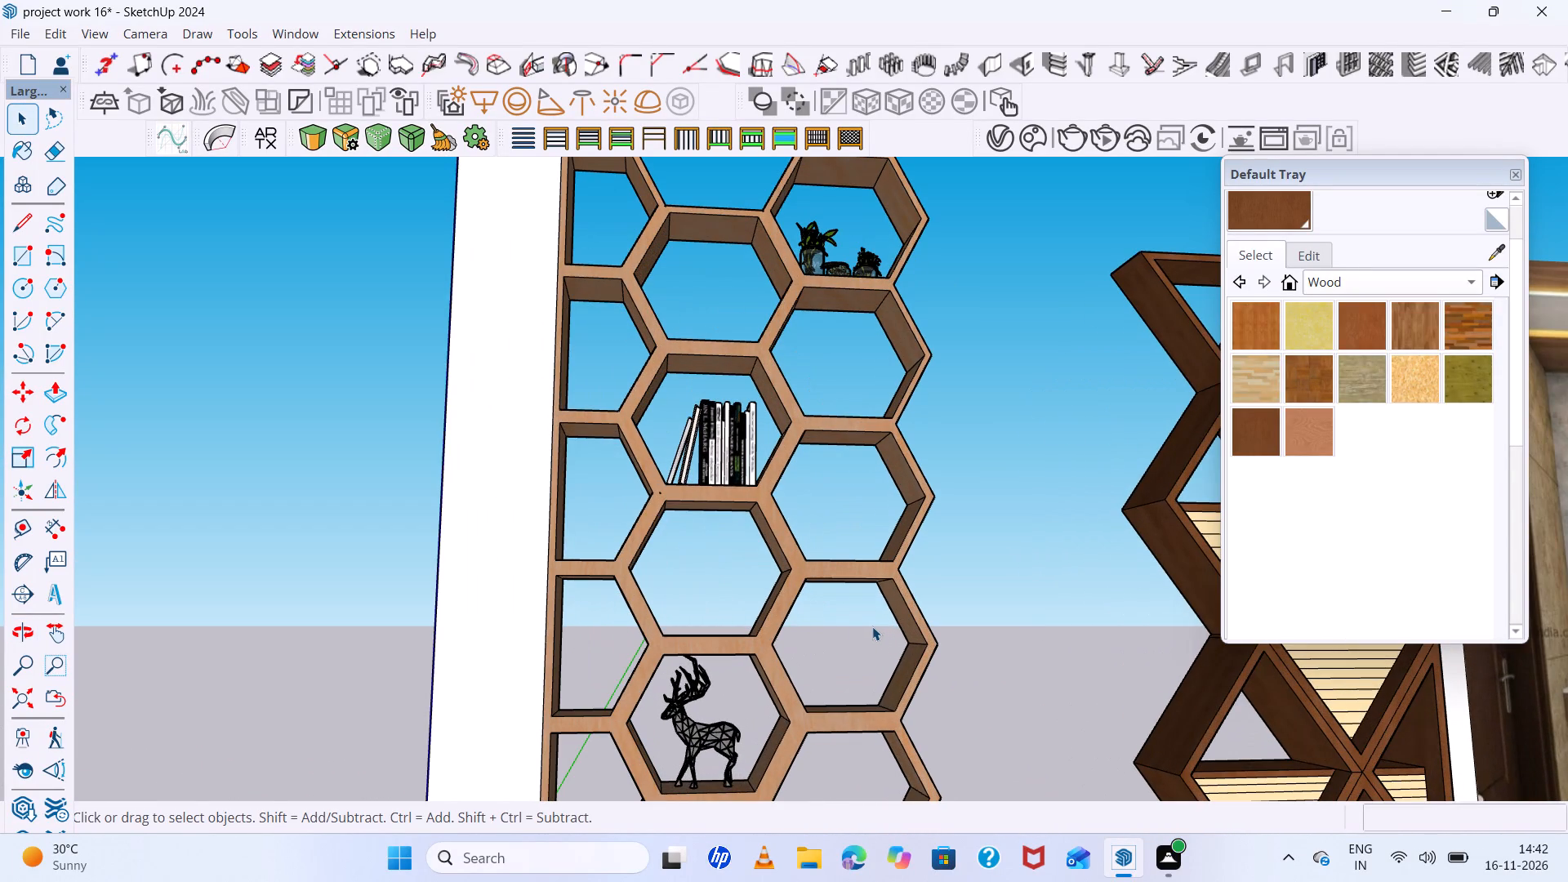
scroll(872, 626, down, 3)
middle_drag(872, 626, 929, 623)
scroll(992, 623, up, 5)
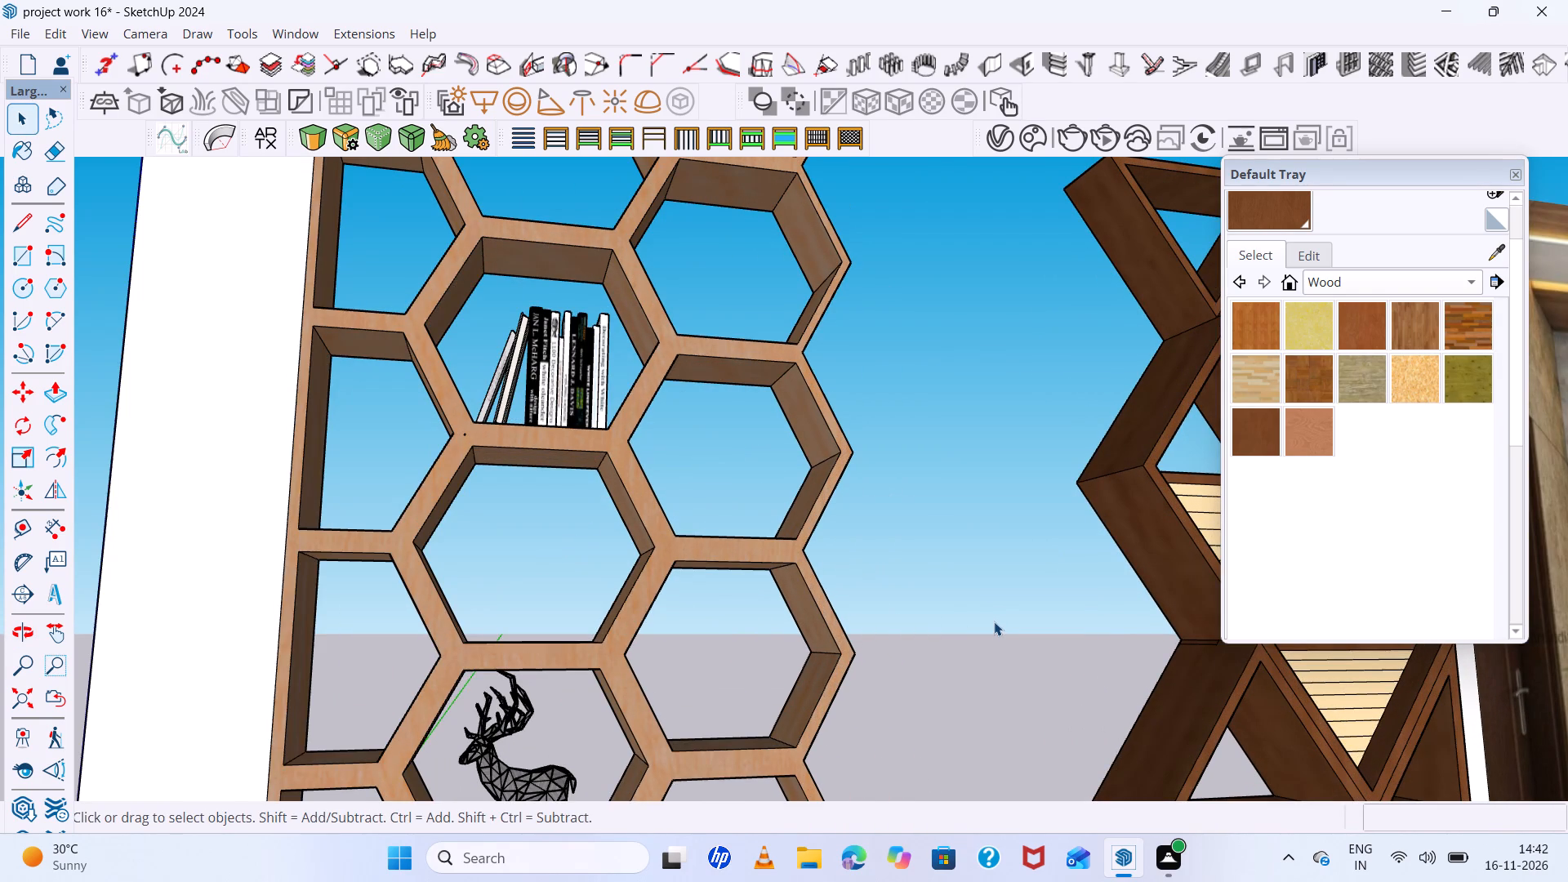
scroll(994, 621, down, 3)
middle_drag(994, 621, 992, 628)
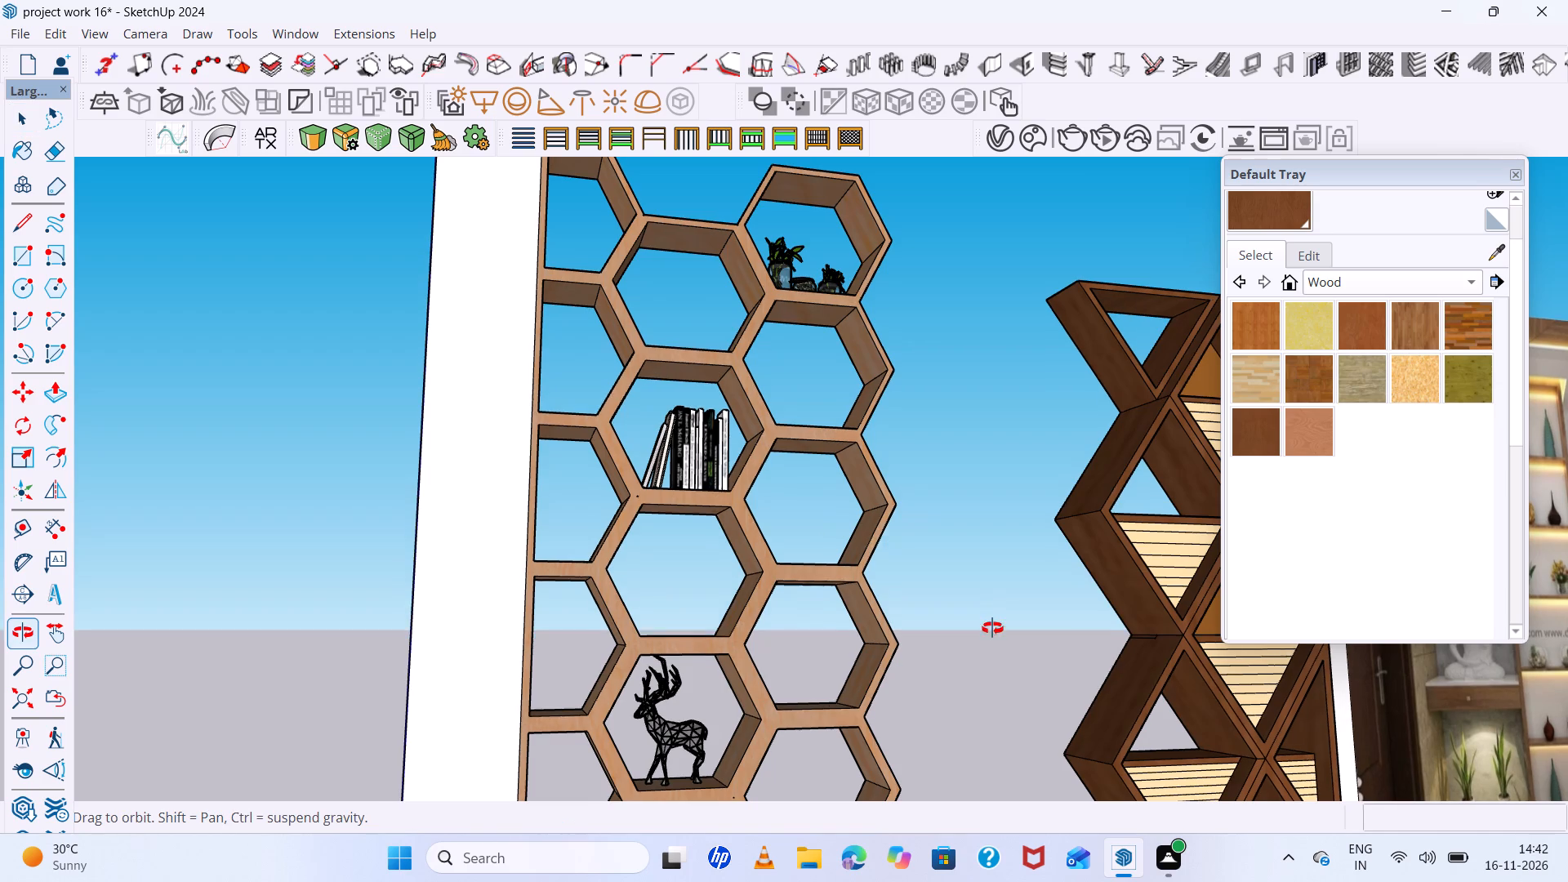
middle_drag(992, 628, 991, 635)
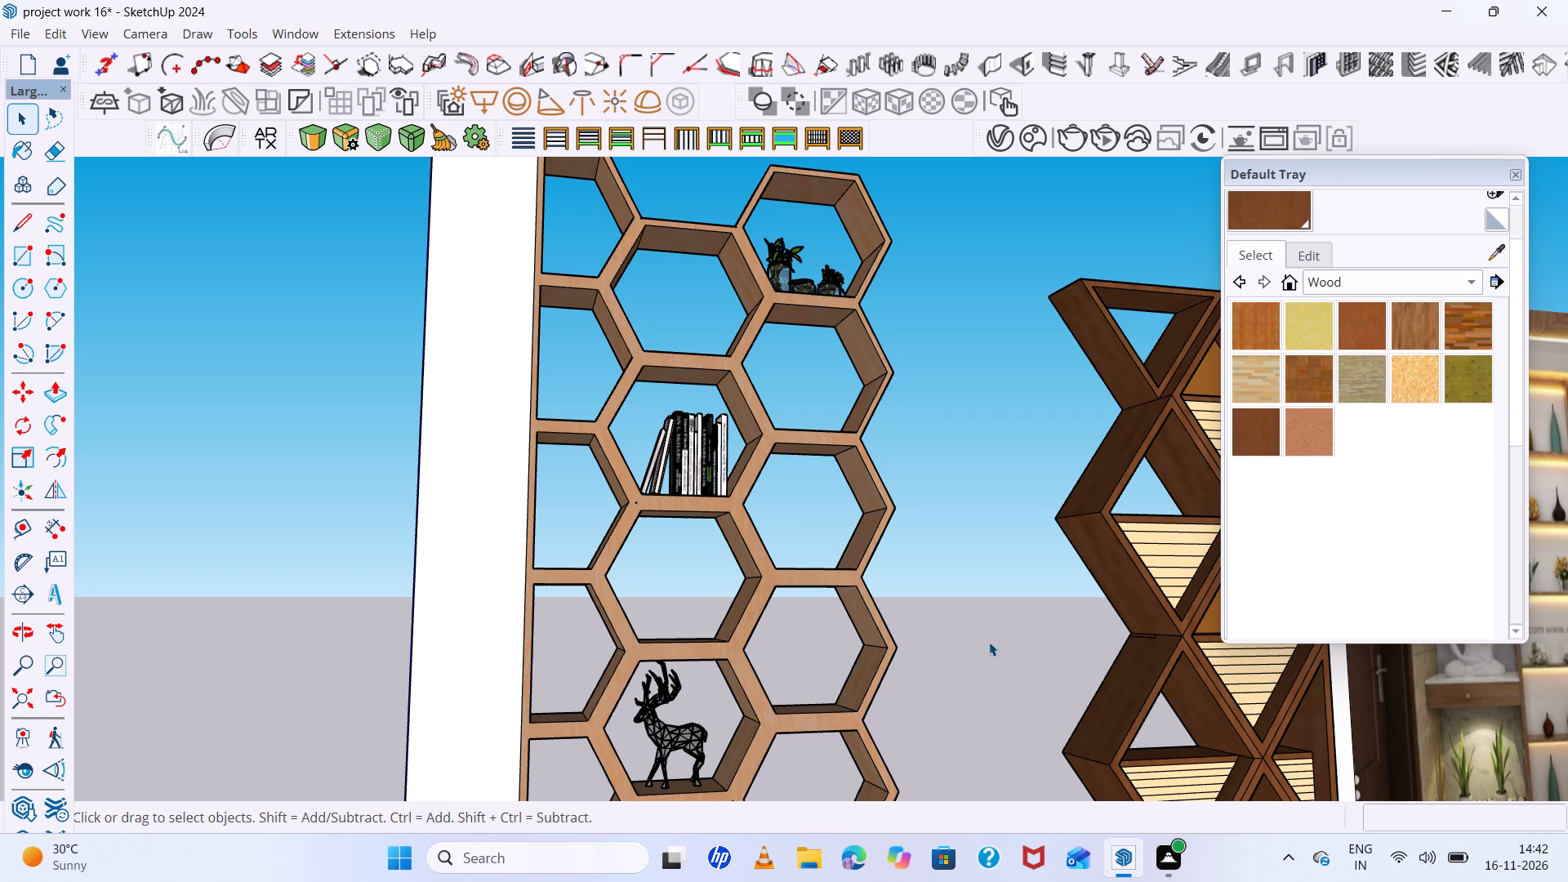
scroll(1015, 647, down, 3)
scroll(1015, 647, up, 2)
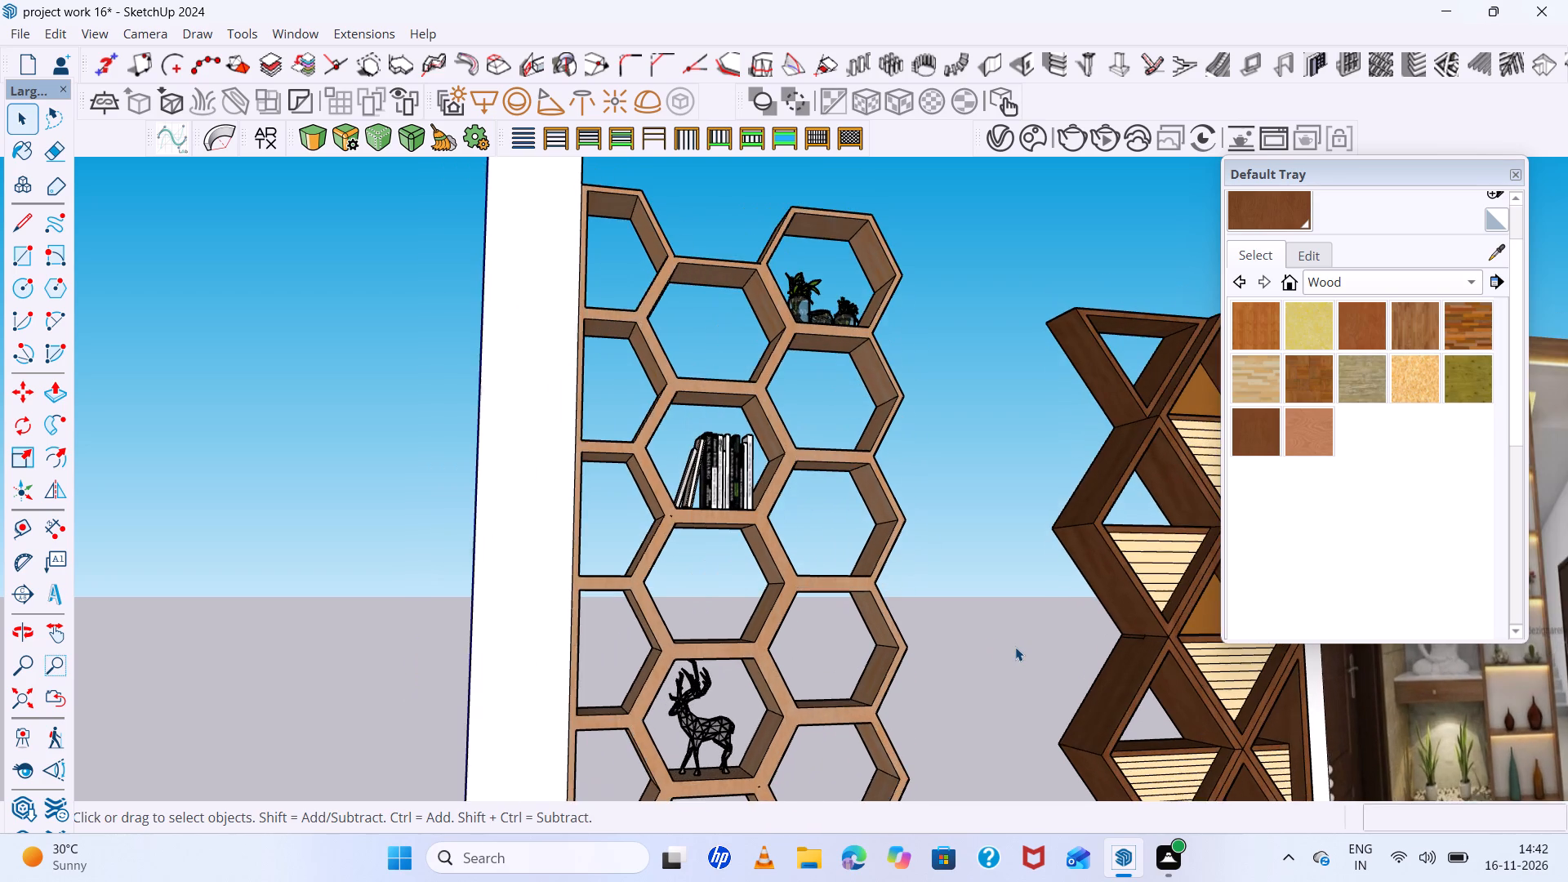
scroll(1015, 647, up, 3)
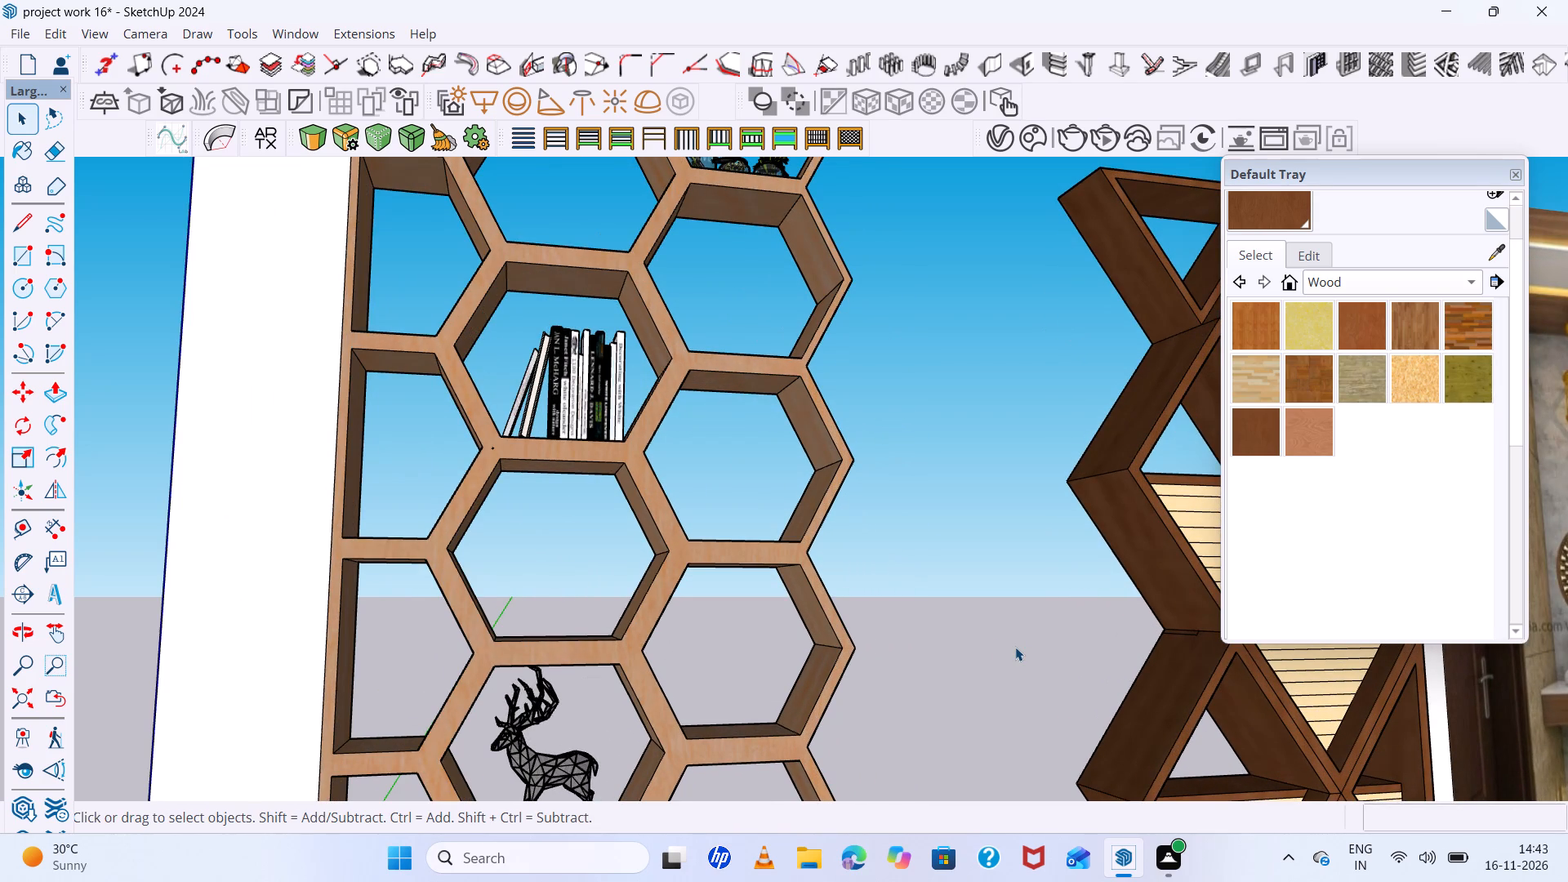
scroll(1015, 647, up, 4)
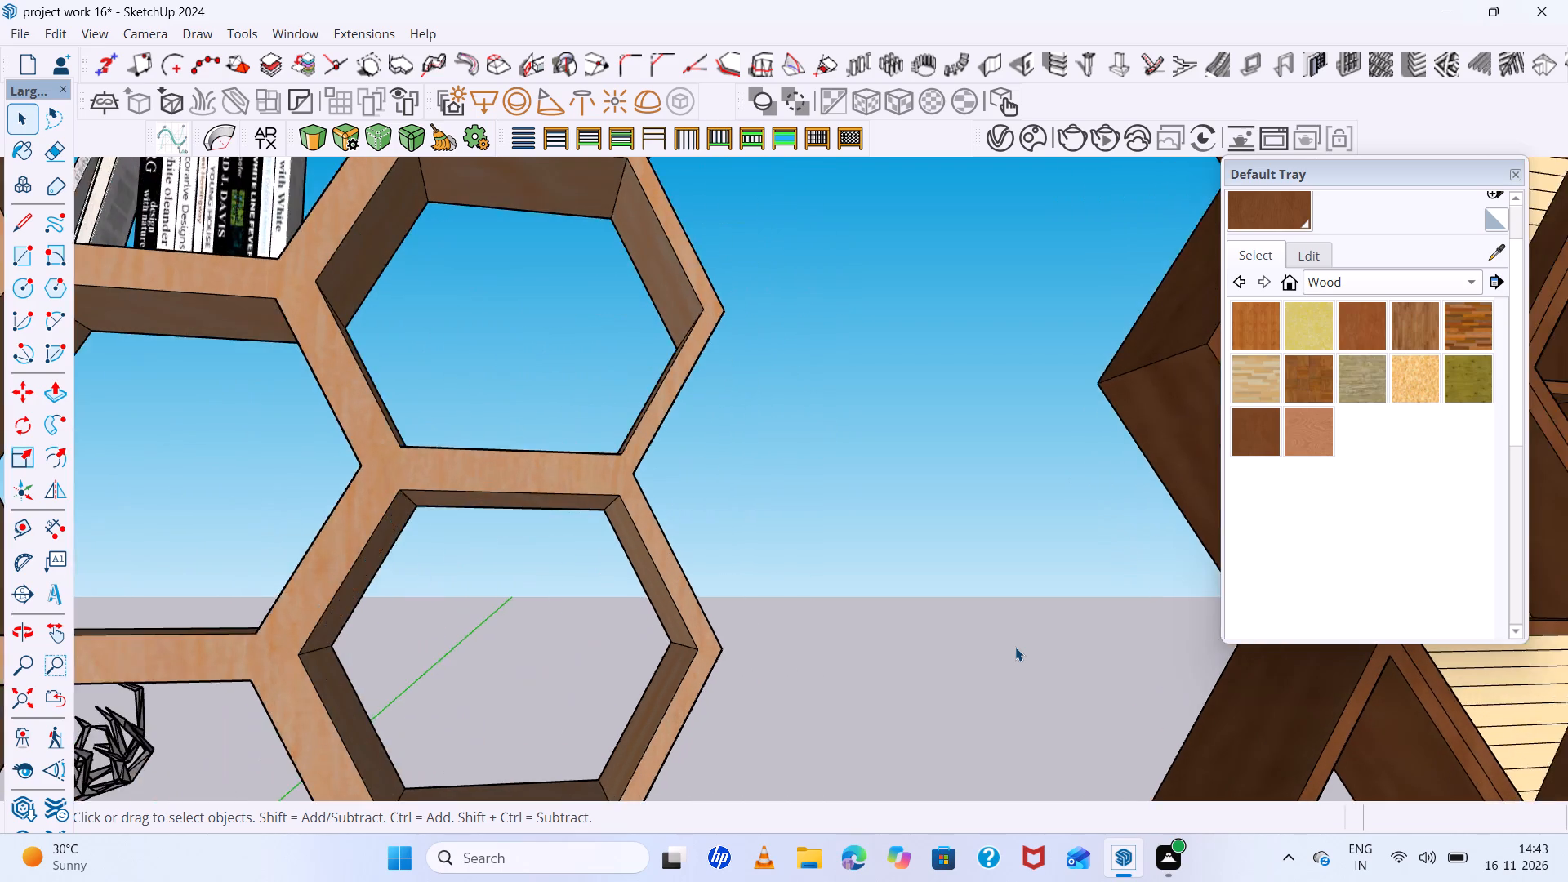
scroll(1015, 647, down, 4)
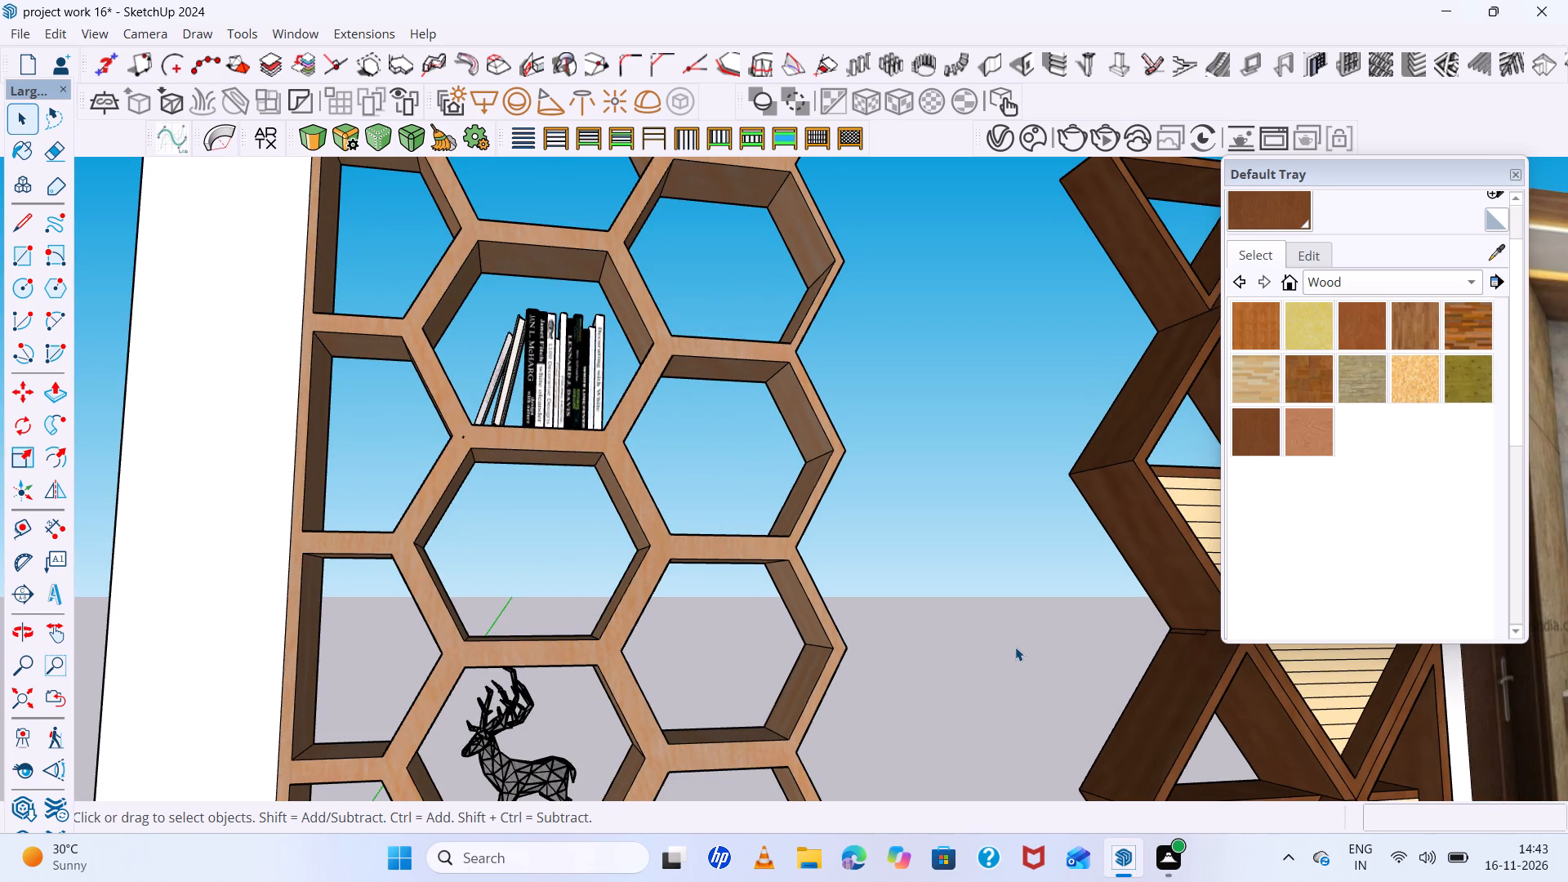
scroll(905, 595, down, 5)
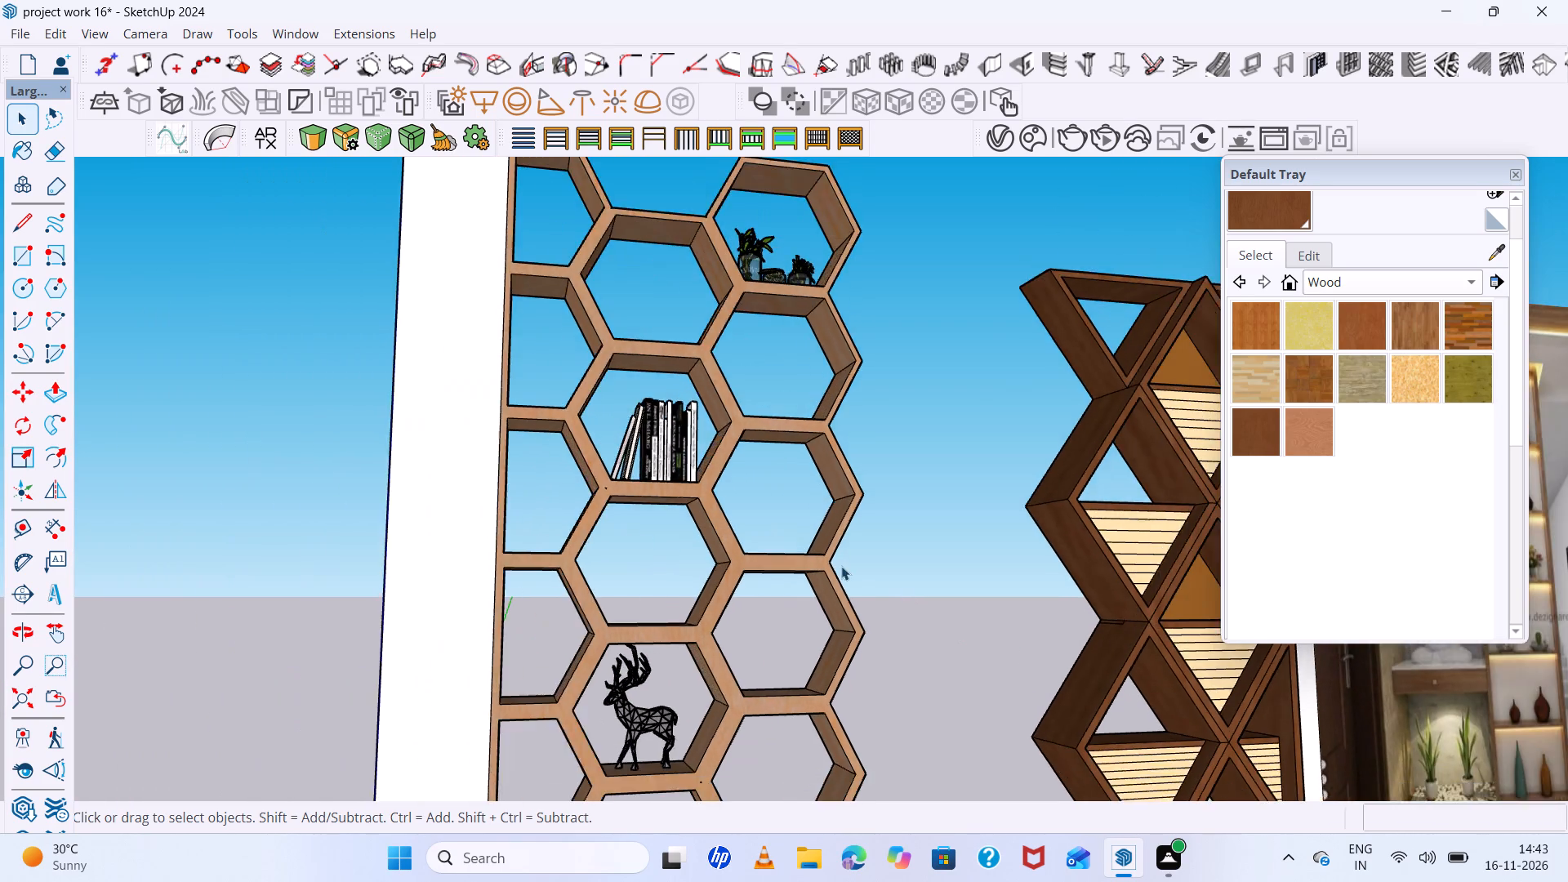
scroll(841, 566, down, 4)
middle_drag(877, 600, 826, 606)
scroll(782, 563, down, 4)
middle_drag(783, 564, 766, 564)
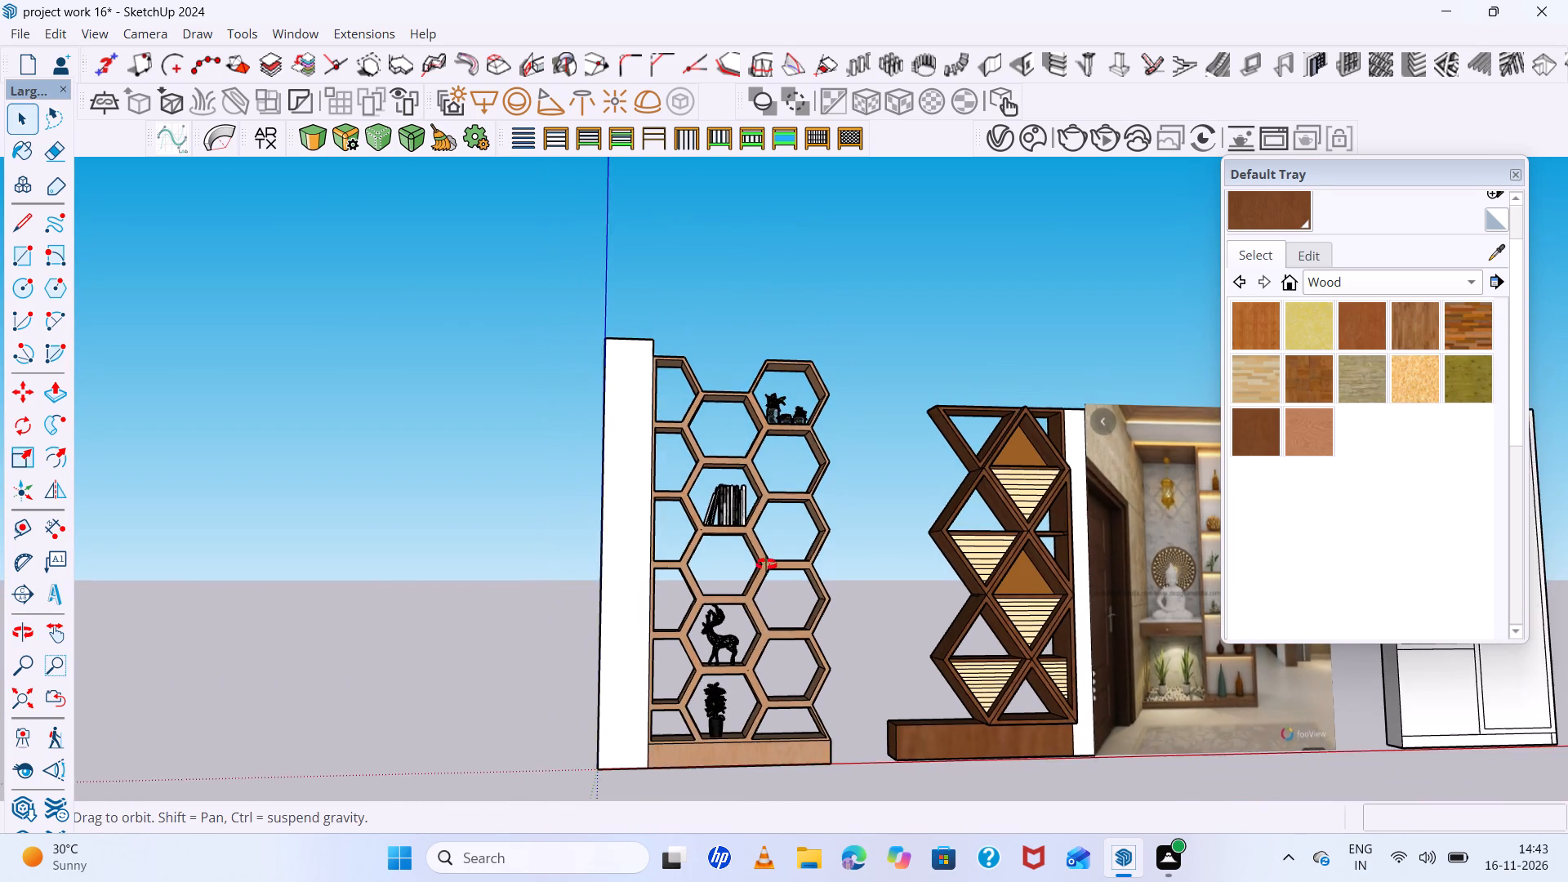
middle_drag(766, 564, 755, 565)
scroll(756, 563, down, 5)
middle_drag(756, 563, 747, 604)
scroll(817, 673, up, 6)
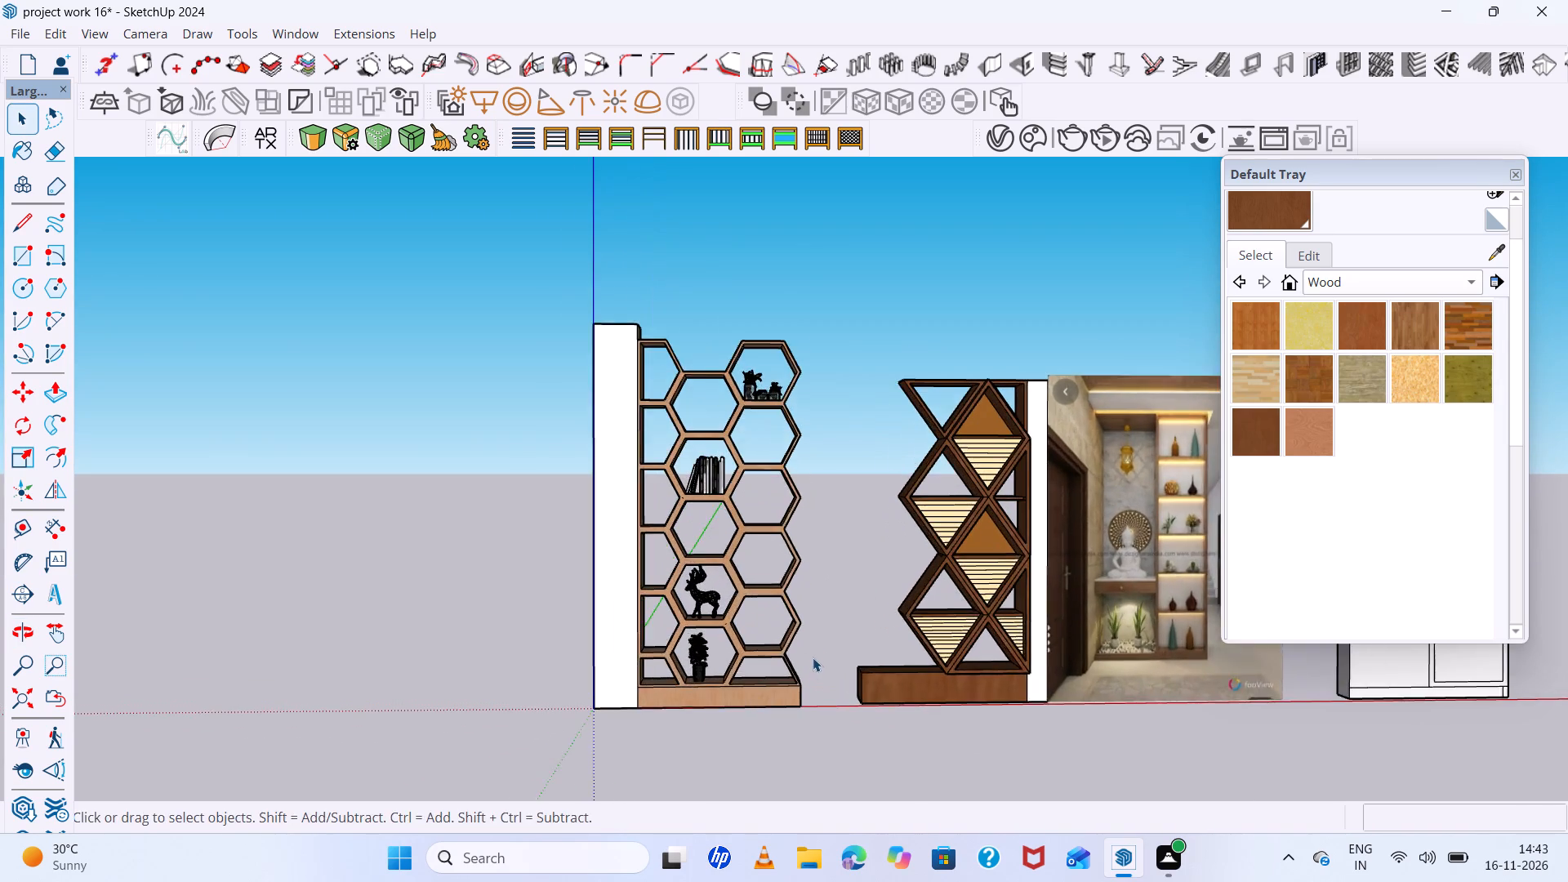
scroll(813, 657, up, 1)
middle_drag(813, 657, 810, 594)
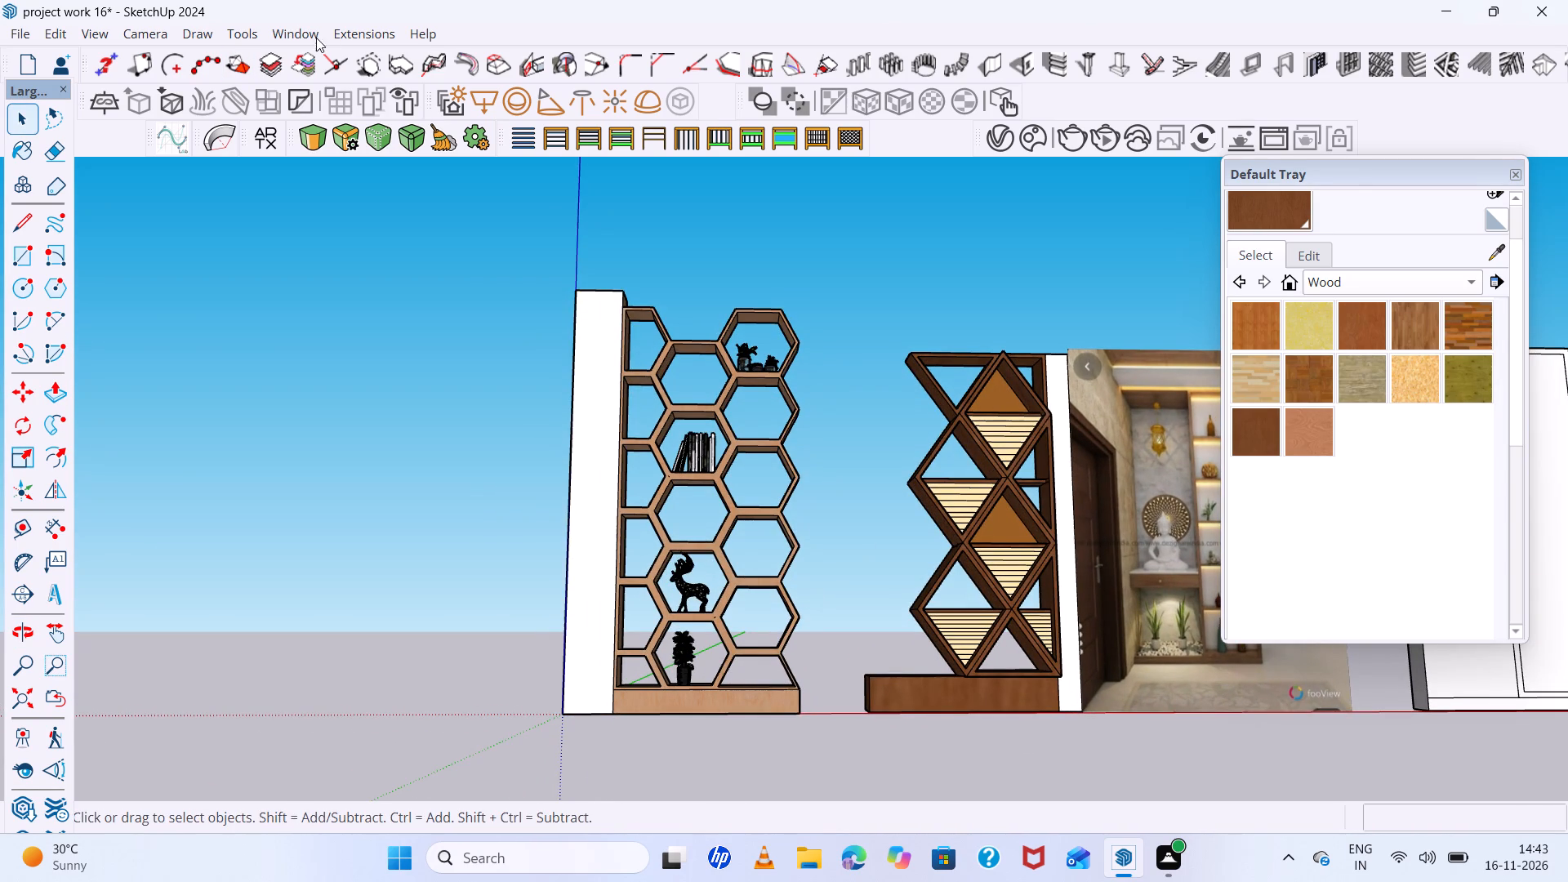
Search 3D Warehouse for "decorative items" and browse the model results.
click(295, 34)
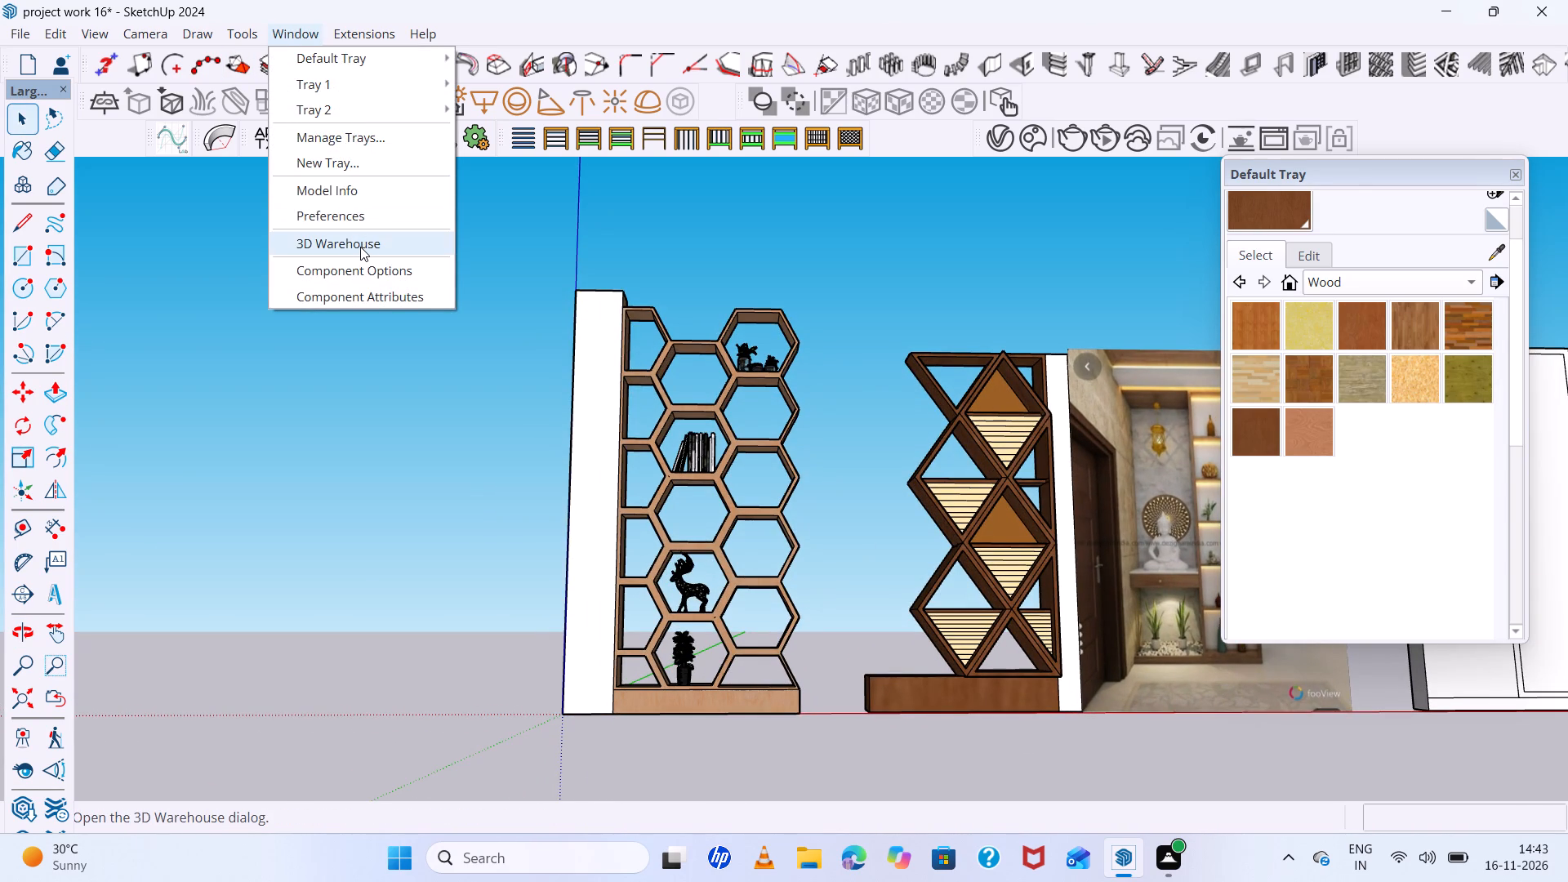
click(360, 247)
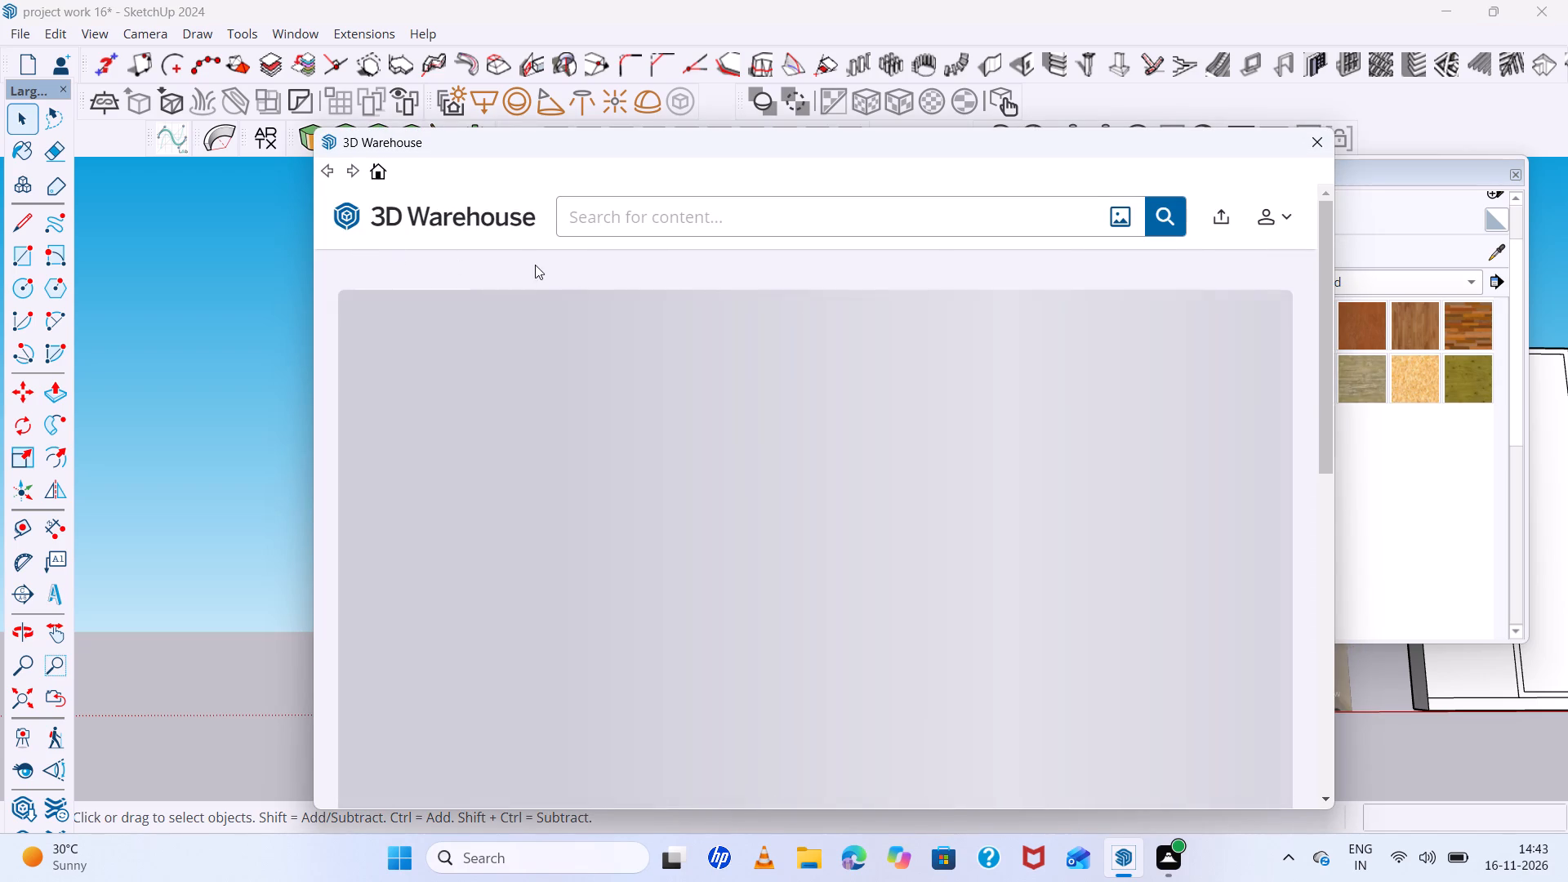
click(634, 221)
text(decorative items)
key(Return)
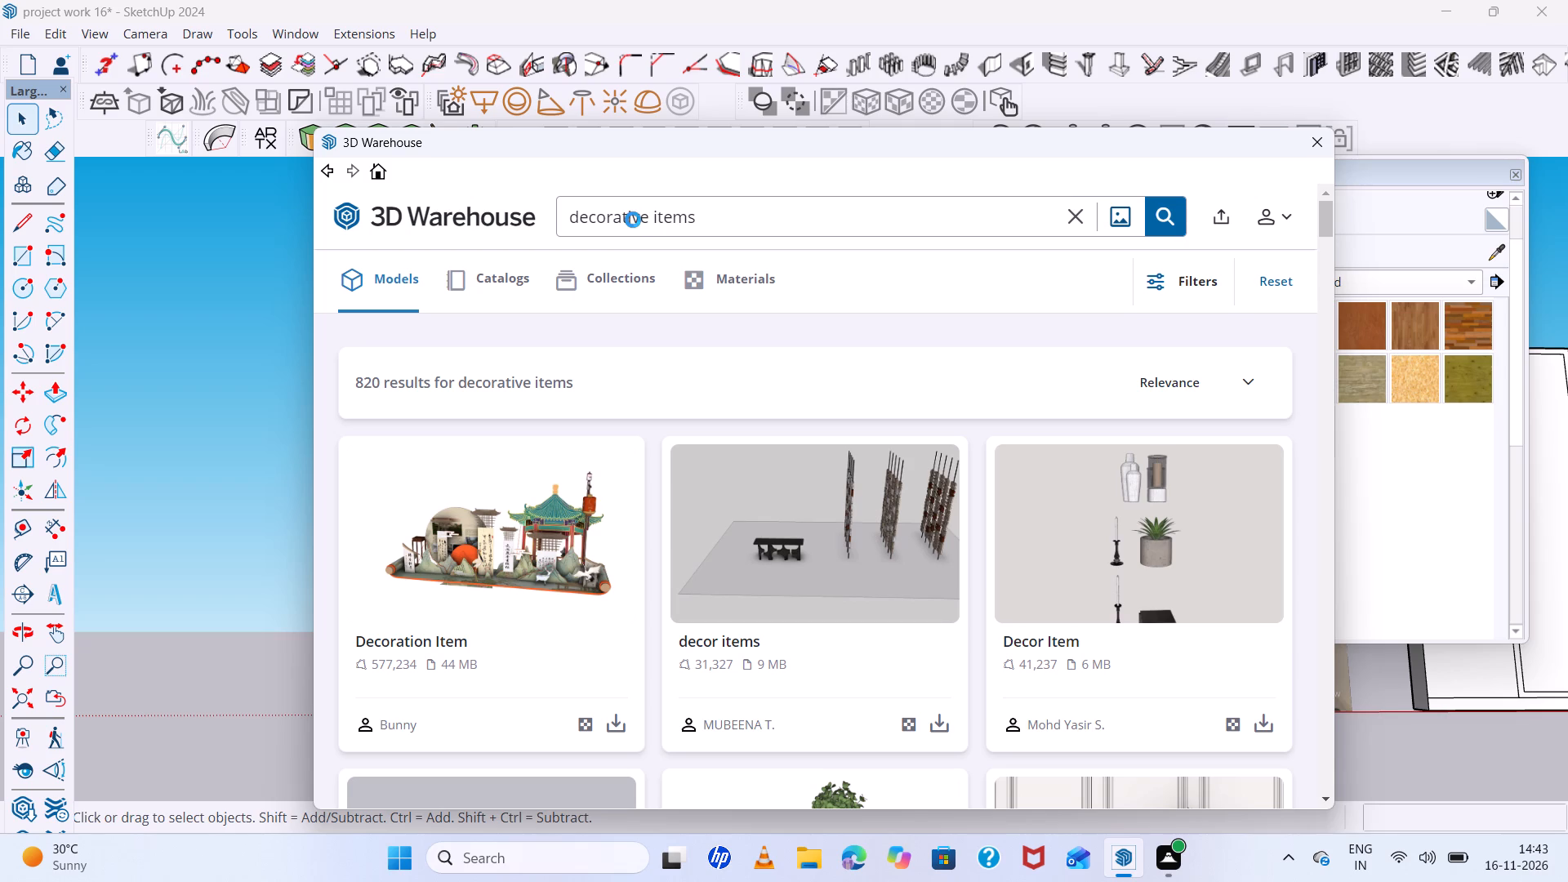
scroll(655, 291, down, 1)
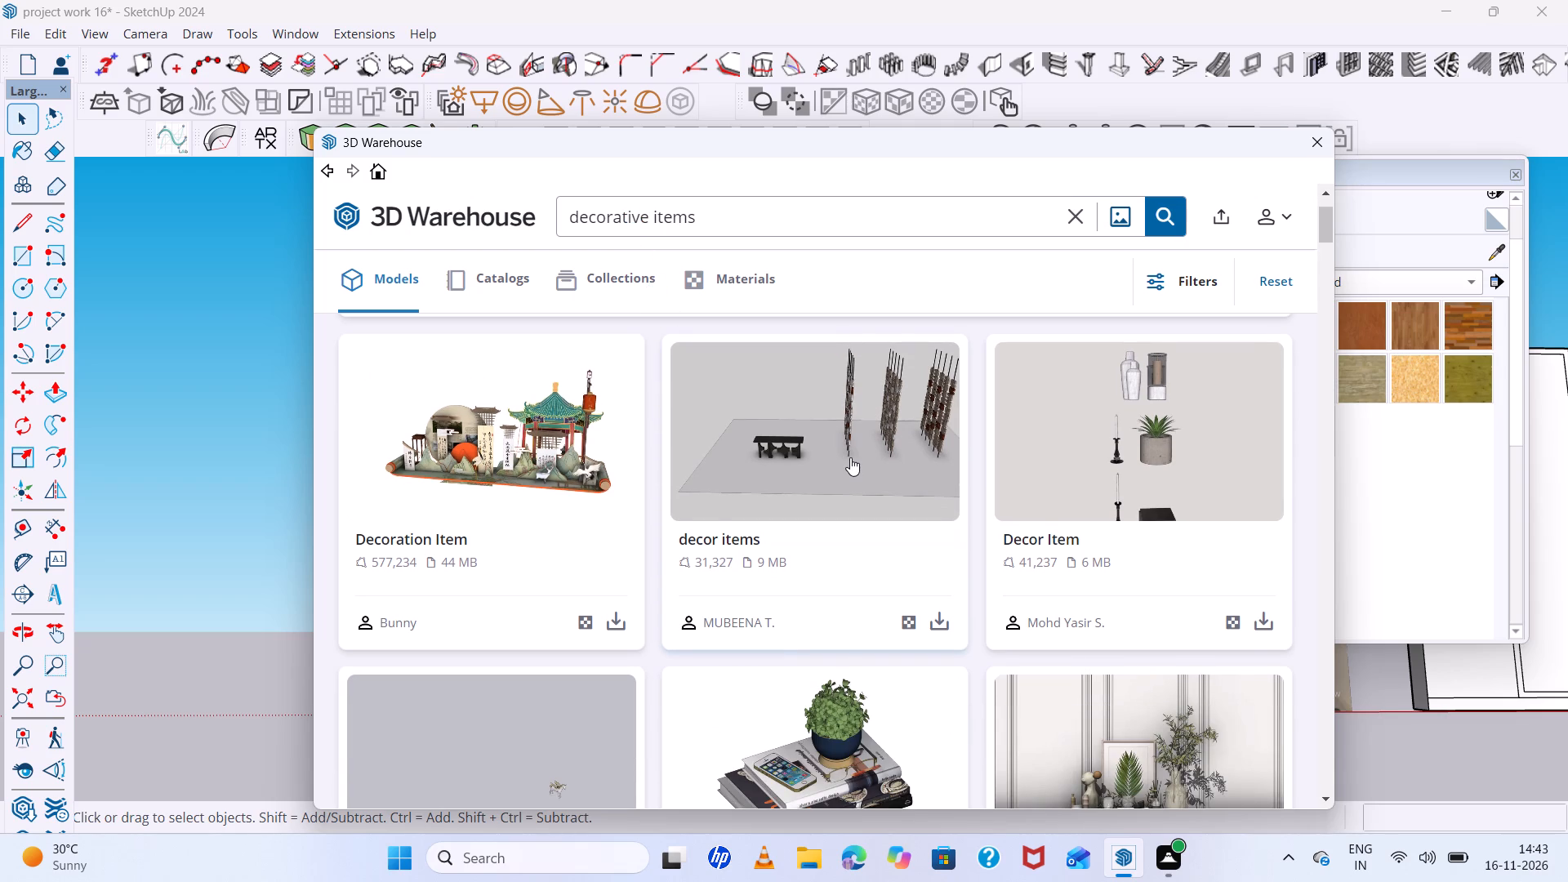
Load the "Decor Item" set with vases, candles, plant and books into the model, placing it beyond the white wardrobe near the red axis.
click(1093, 470)
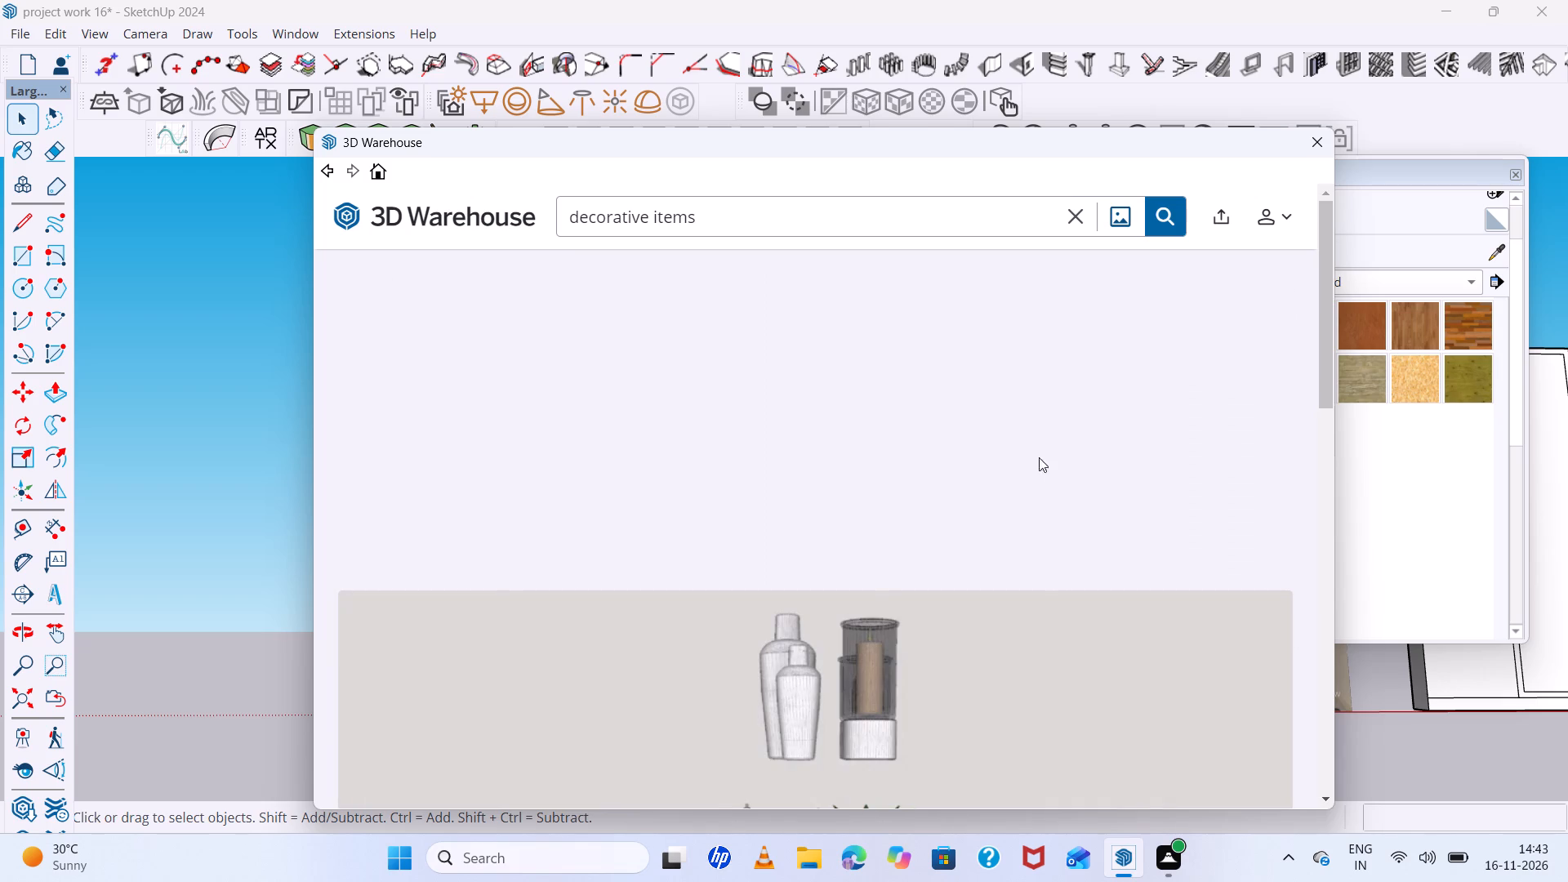
scroll(1030, 457, down, 3)
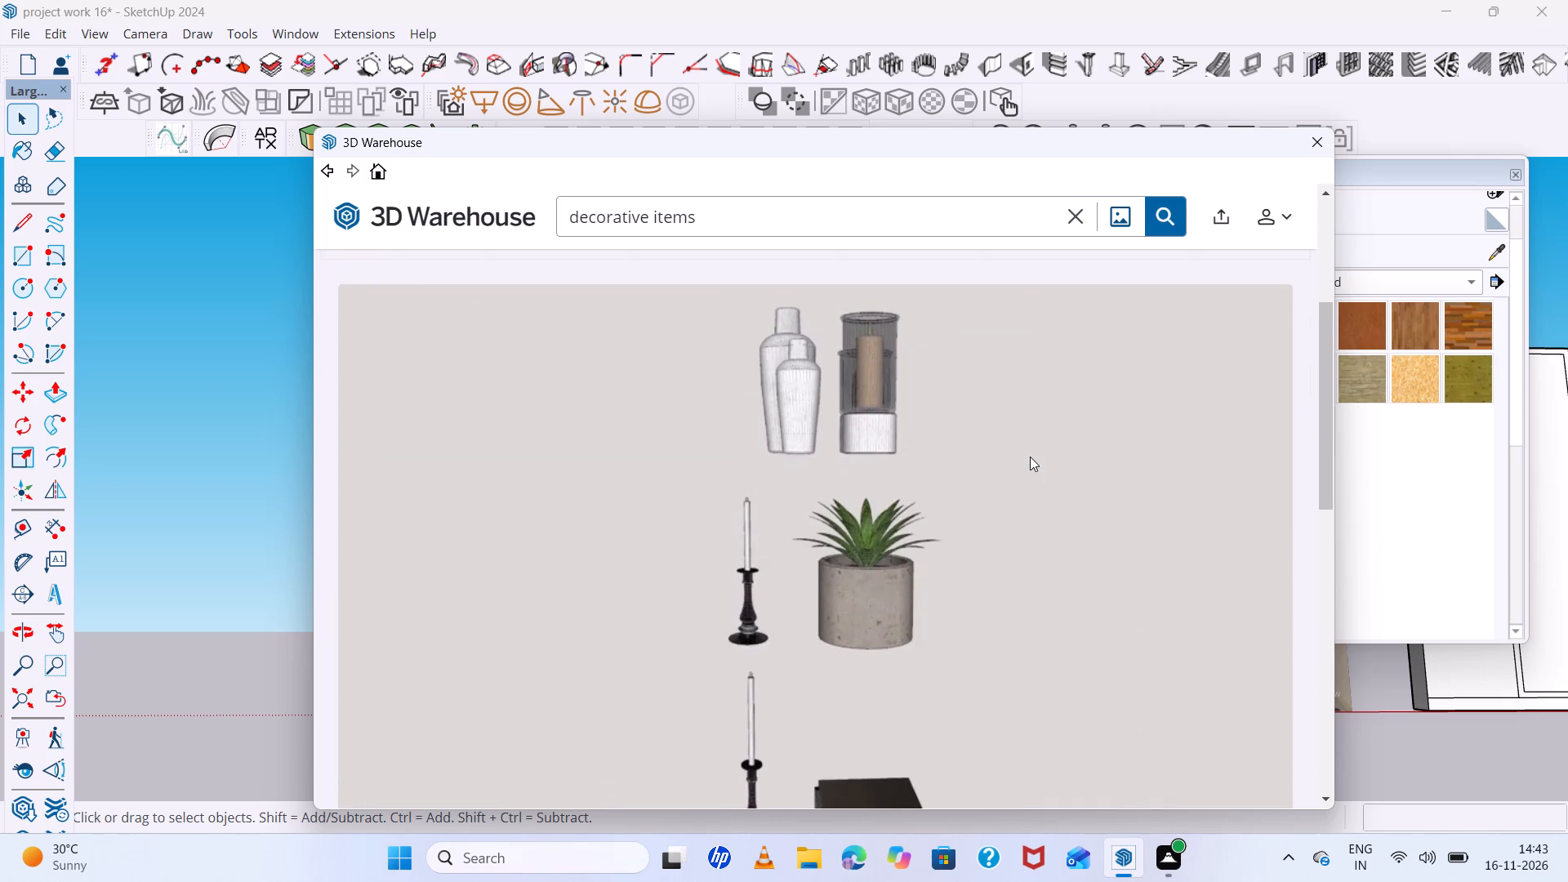
scroll(1030, 457, down, 5)
click(1102, 533)
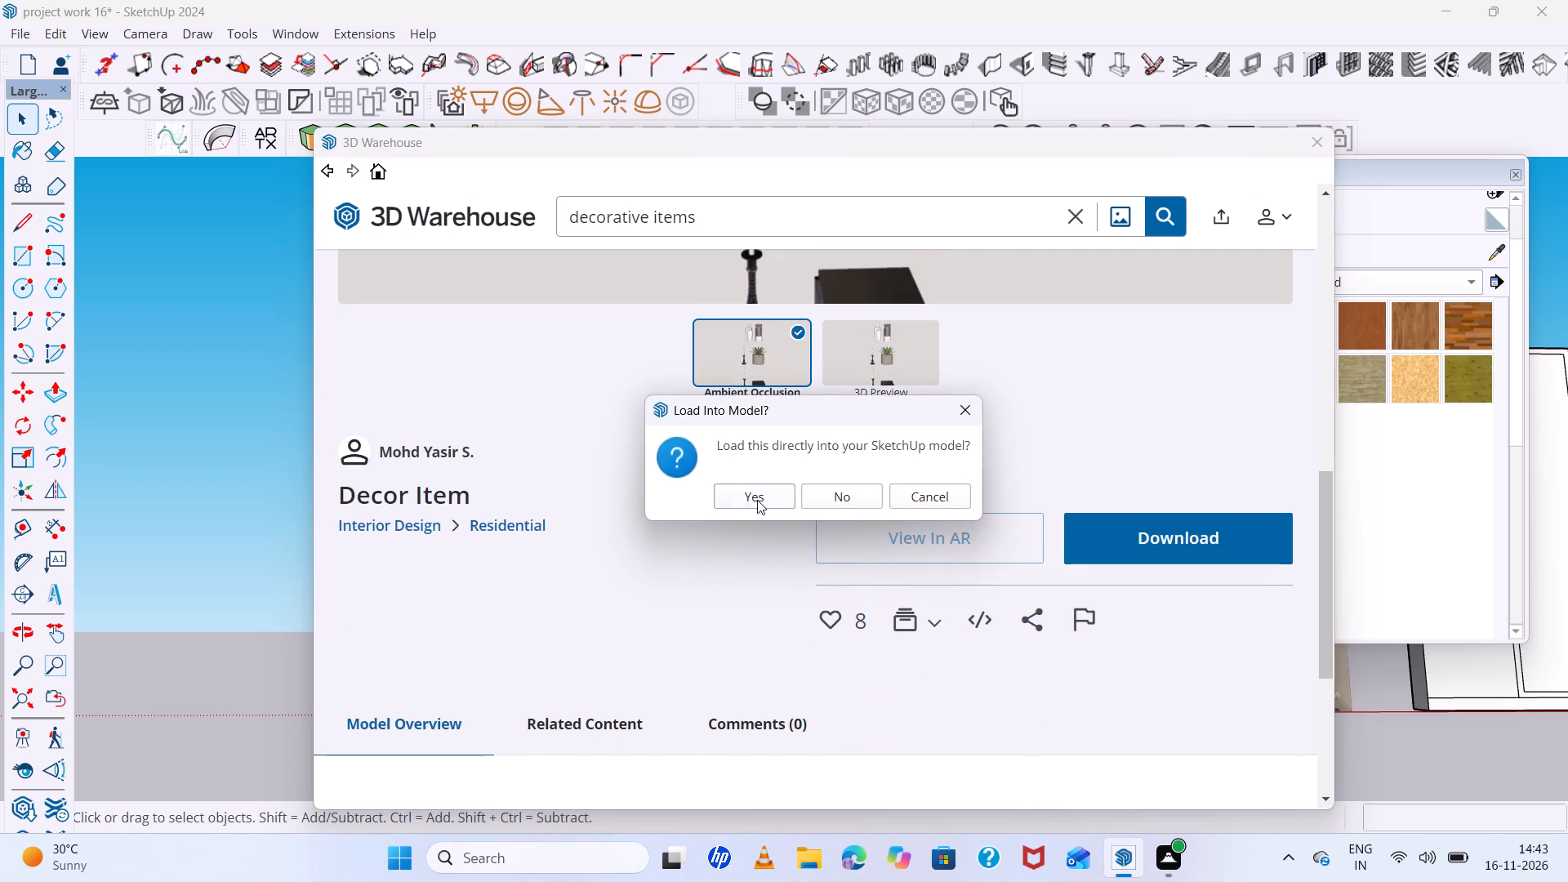
click(757, 500)
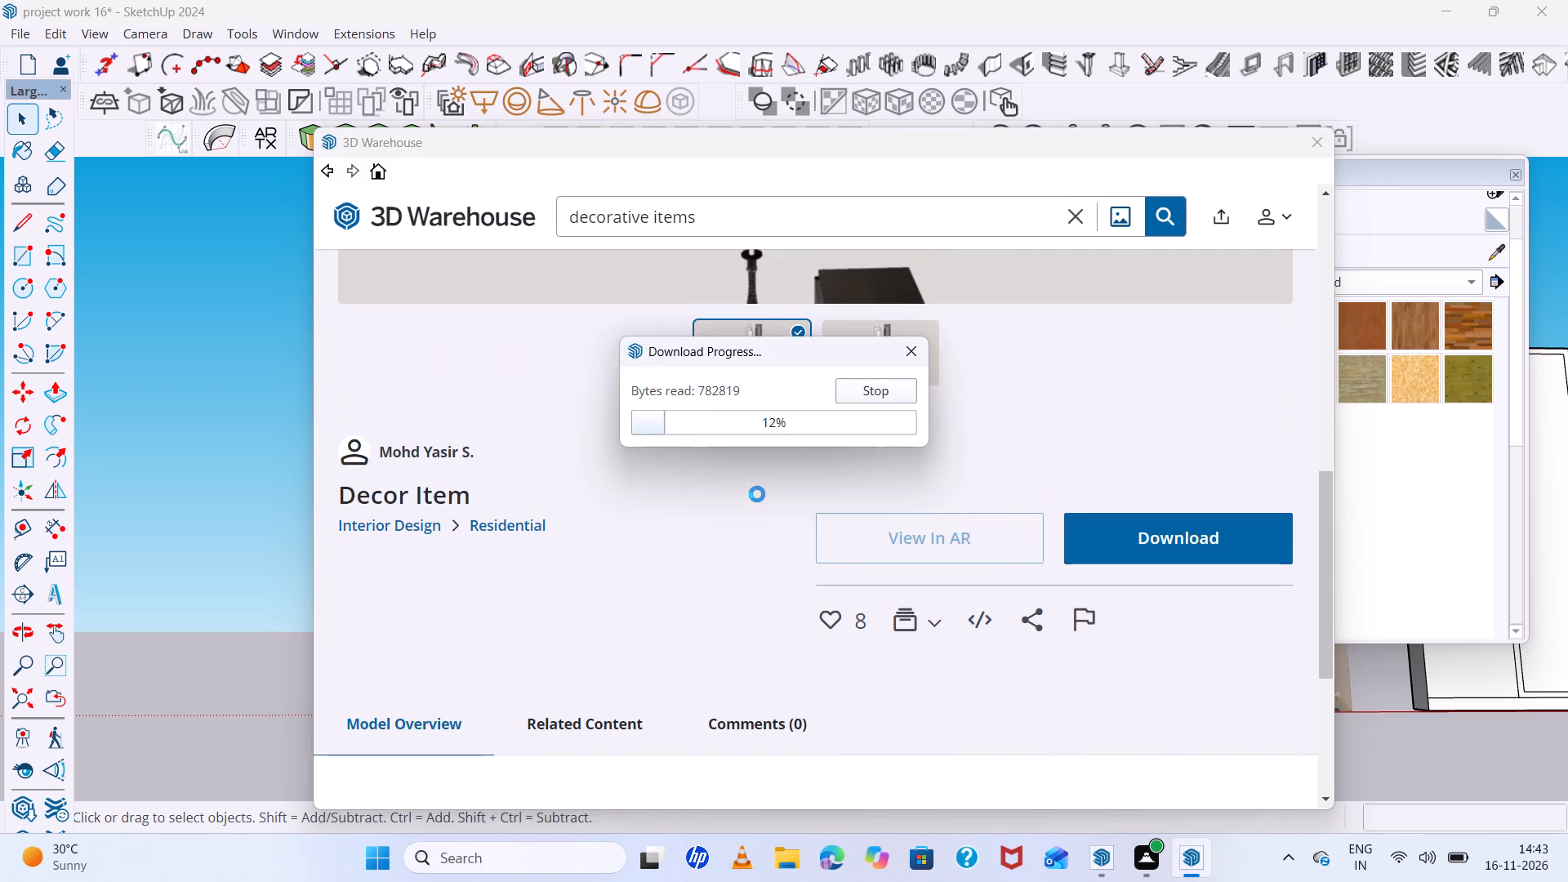
scroll(757, 493, down, 1)
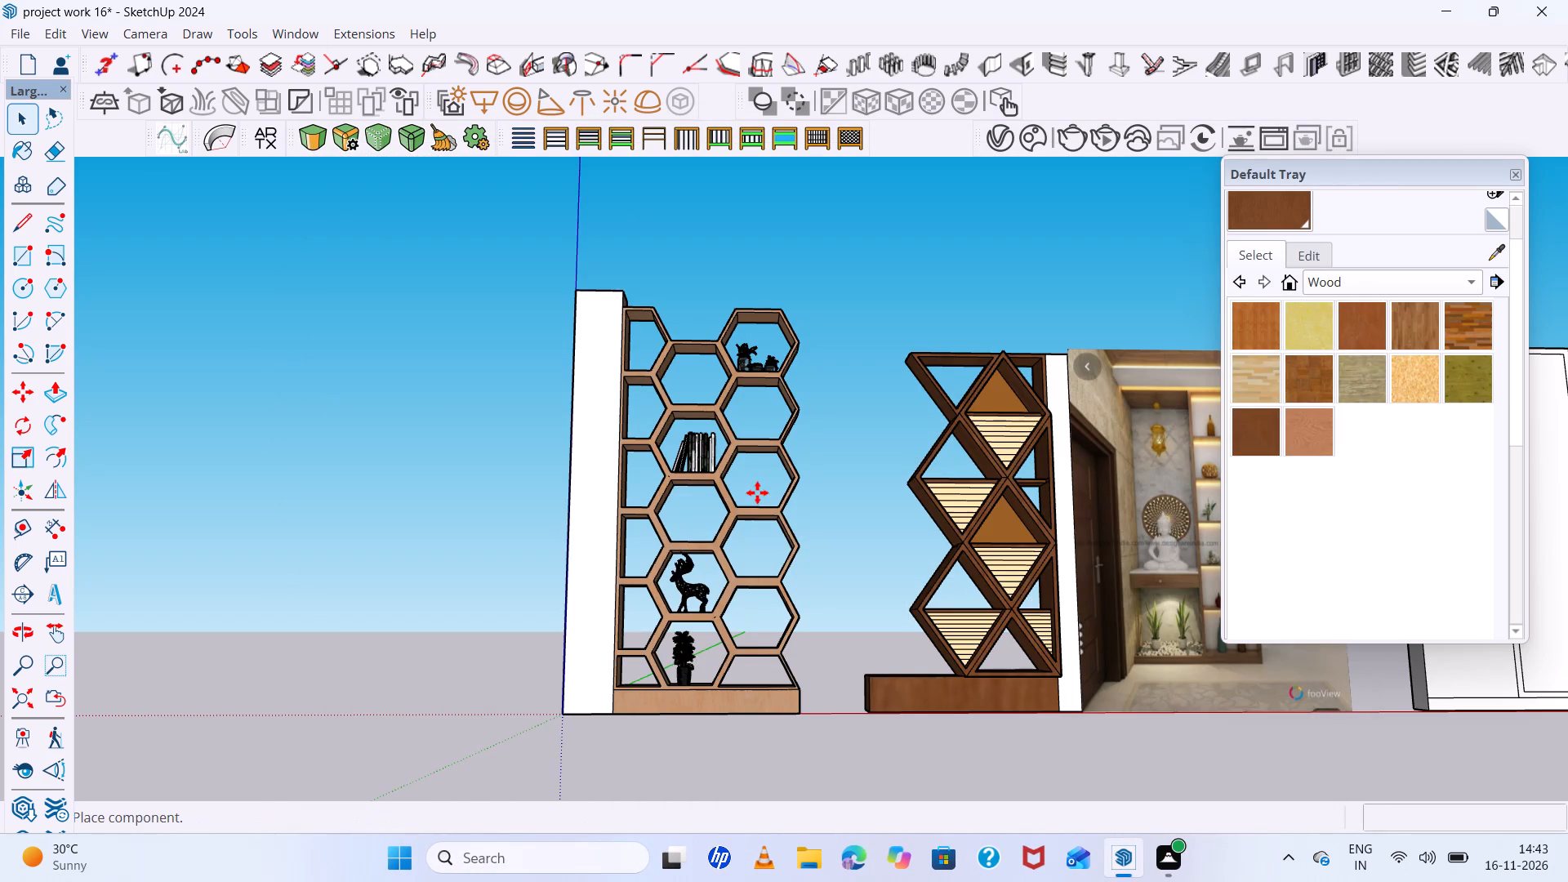
scroll(757, 491, down, 12)
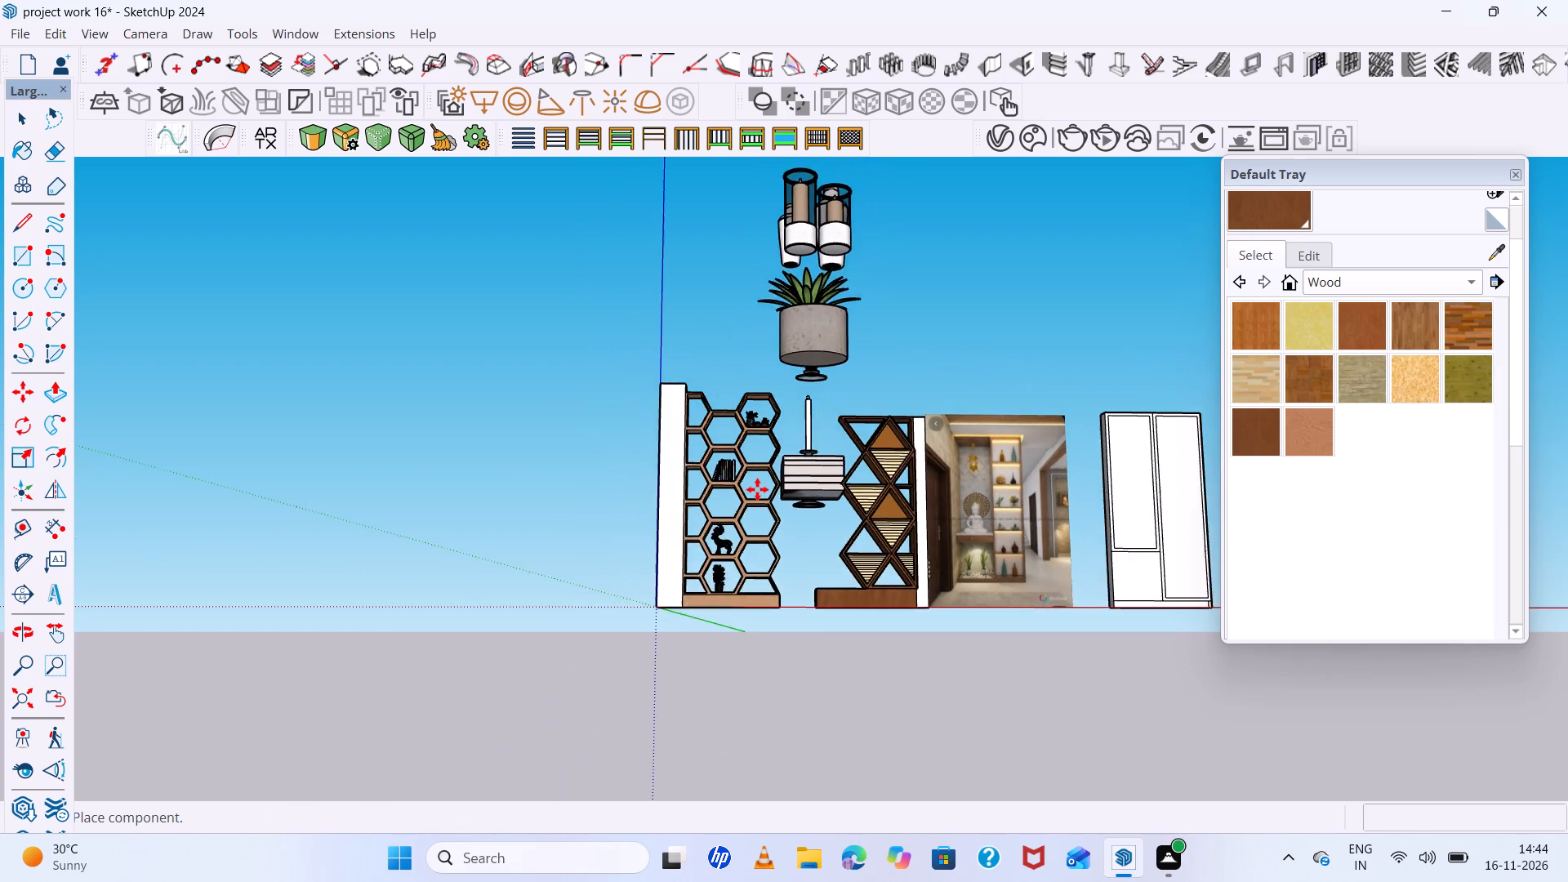
scroll(757, 487, down, 18)
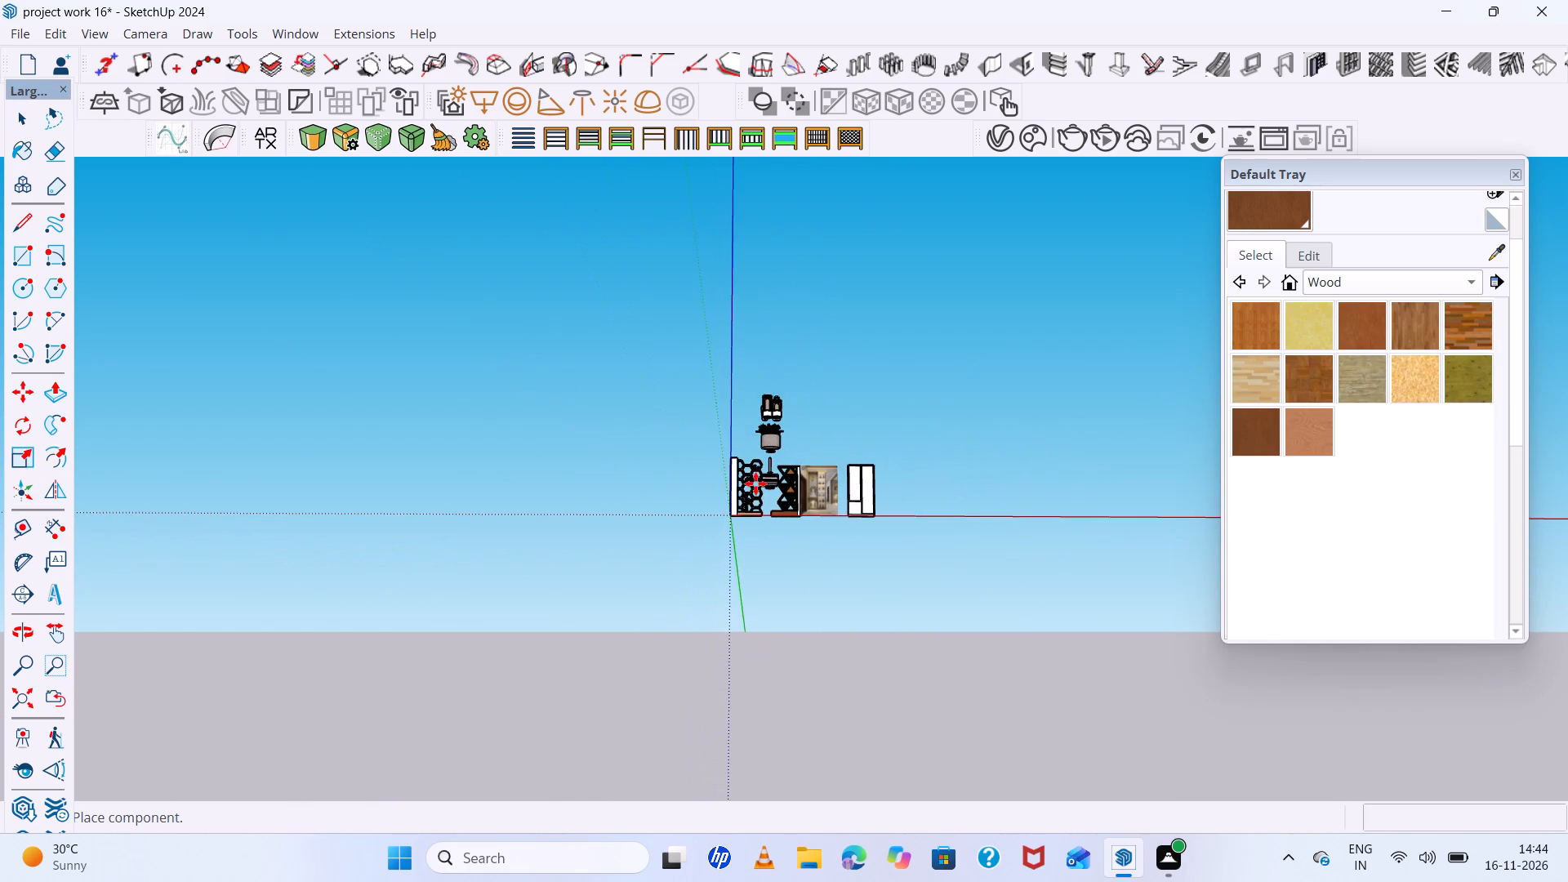
middle_drag(755, 483, 763, 573)
scroll(960, 459, up, 6)
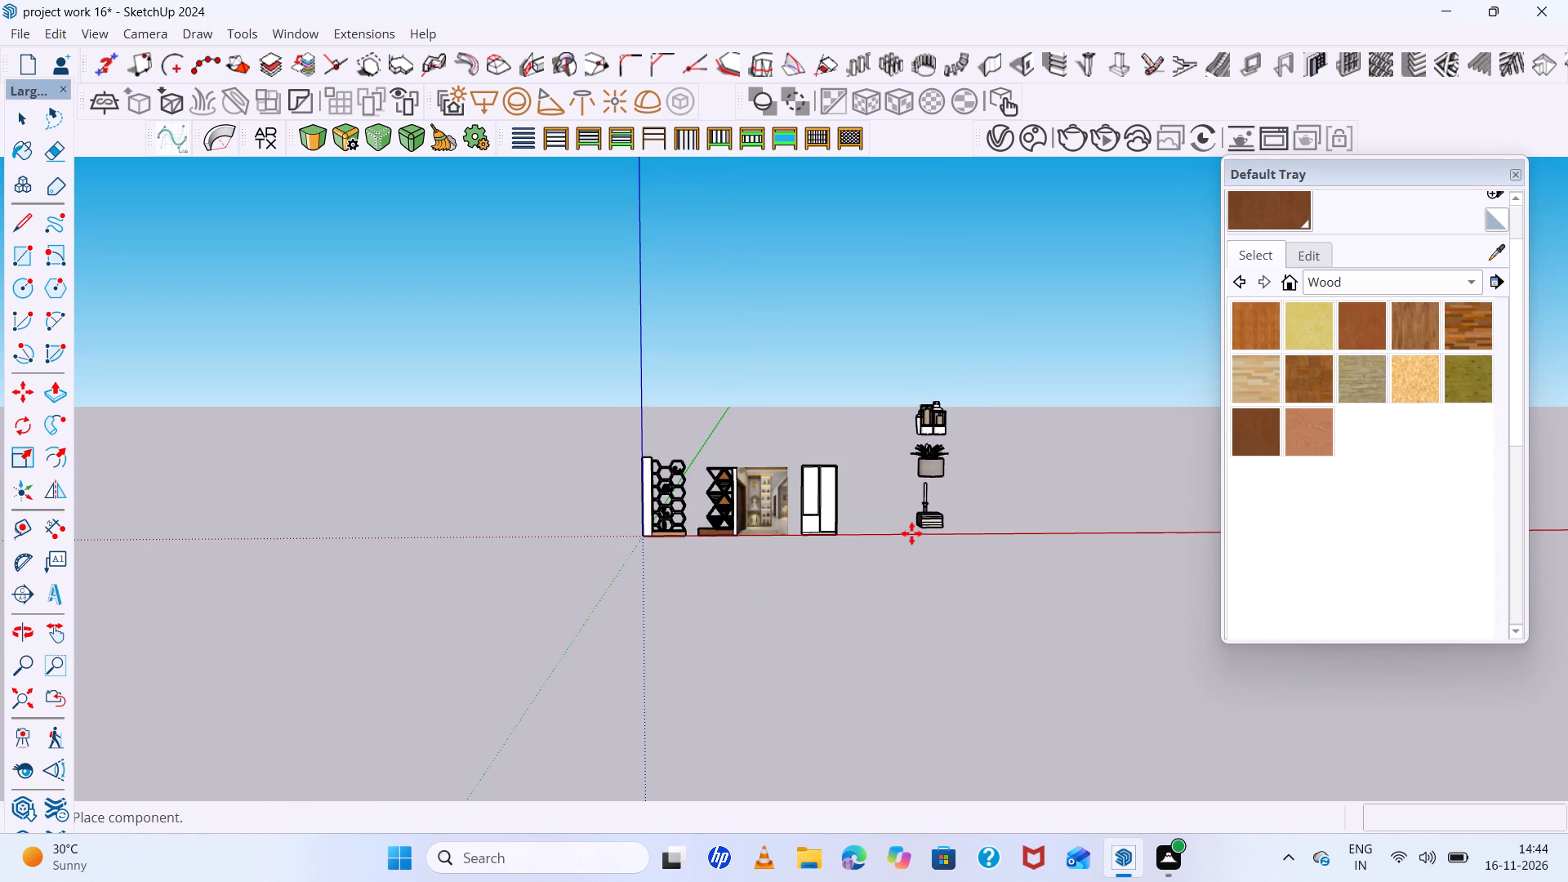
click(911, 535)
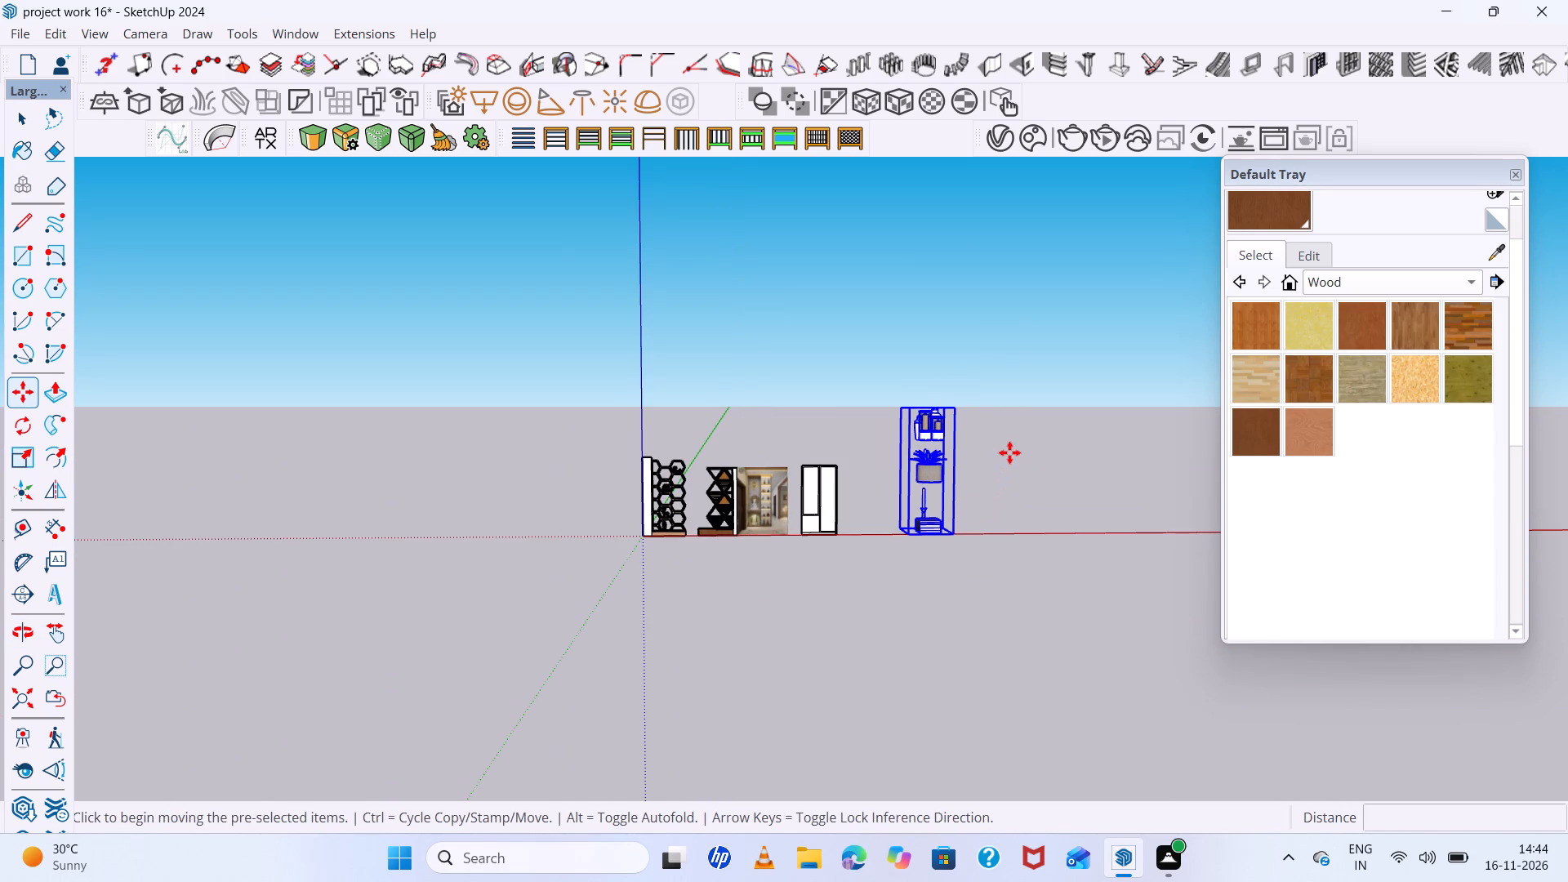
Explode the placed decor set twice to separate it into its individual vases, candle holders, plant and books.
scroll(1009, 452, up, 6)
middle_drag(1009, 452, 1009, 518)
scroll(862, 436, up, 7)
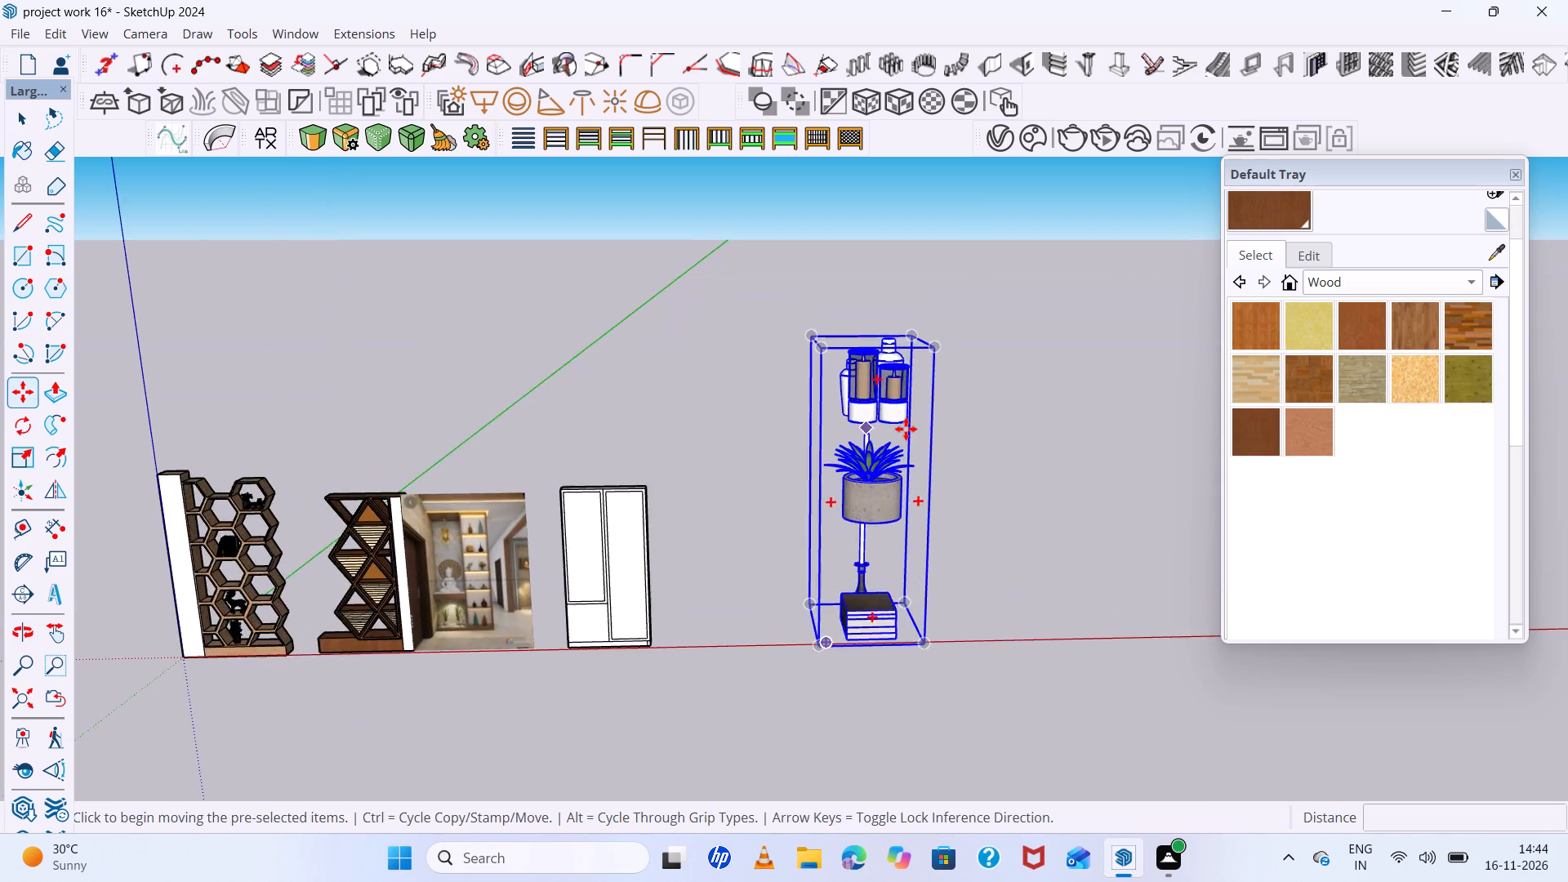
scroll(906, 429, up, 9)
middle_drag(850, 391, 1138, 483)
right_click(801, 314)
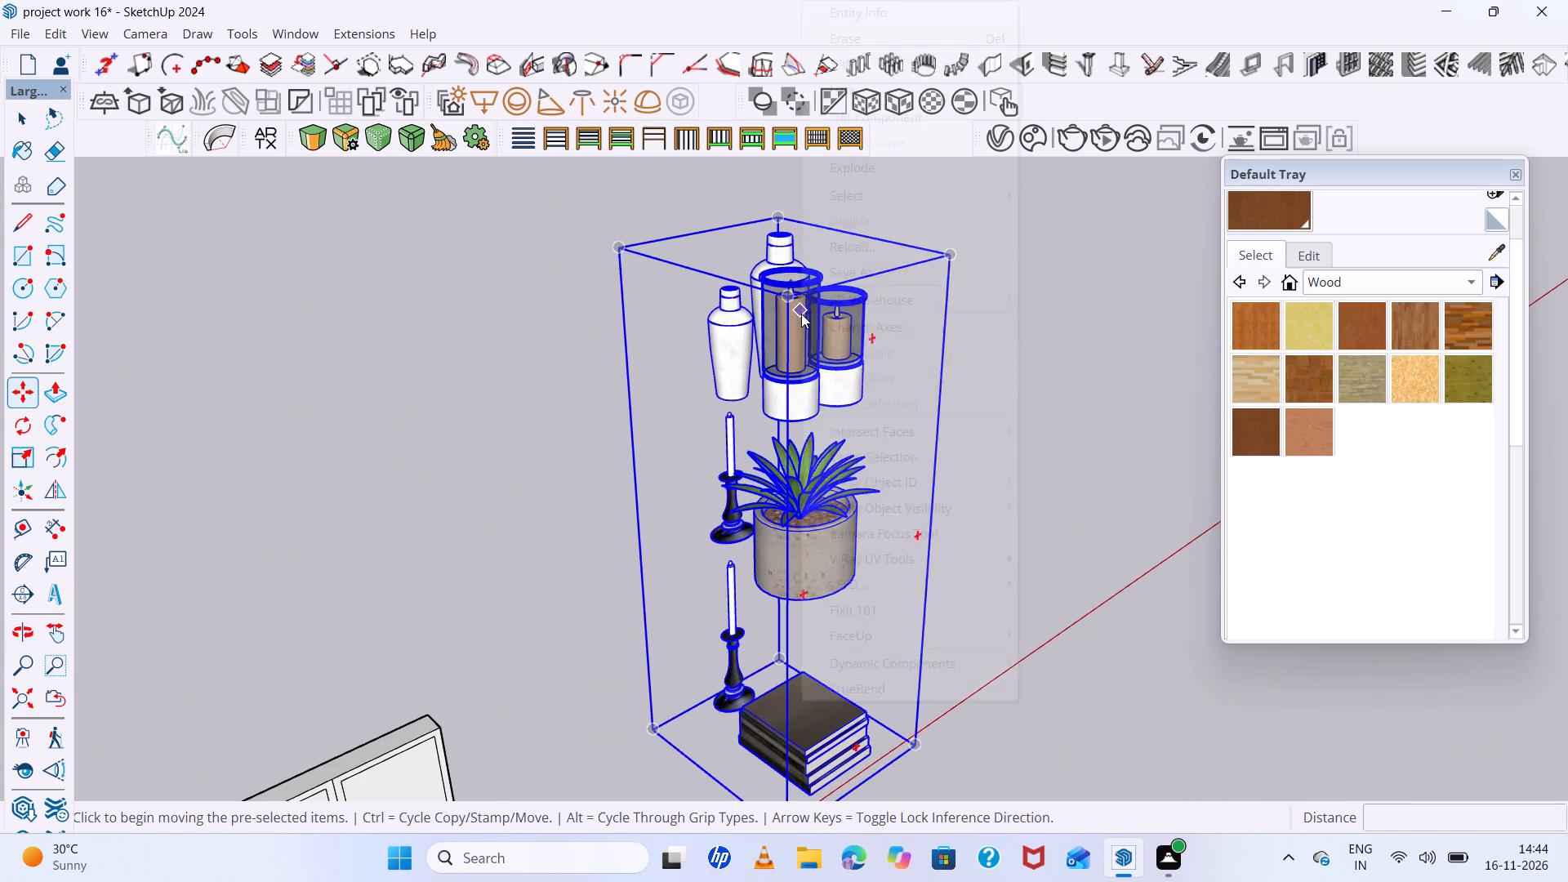
click(844, 172)
scroll(835, 409, up, 4)
middle_drag(836, 406, 757, 365)
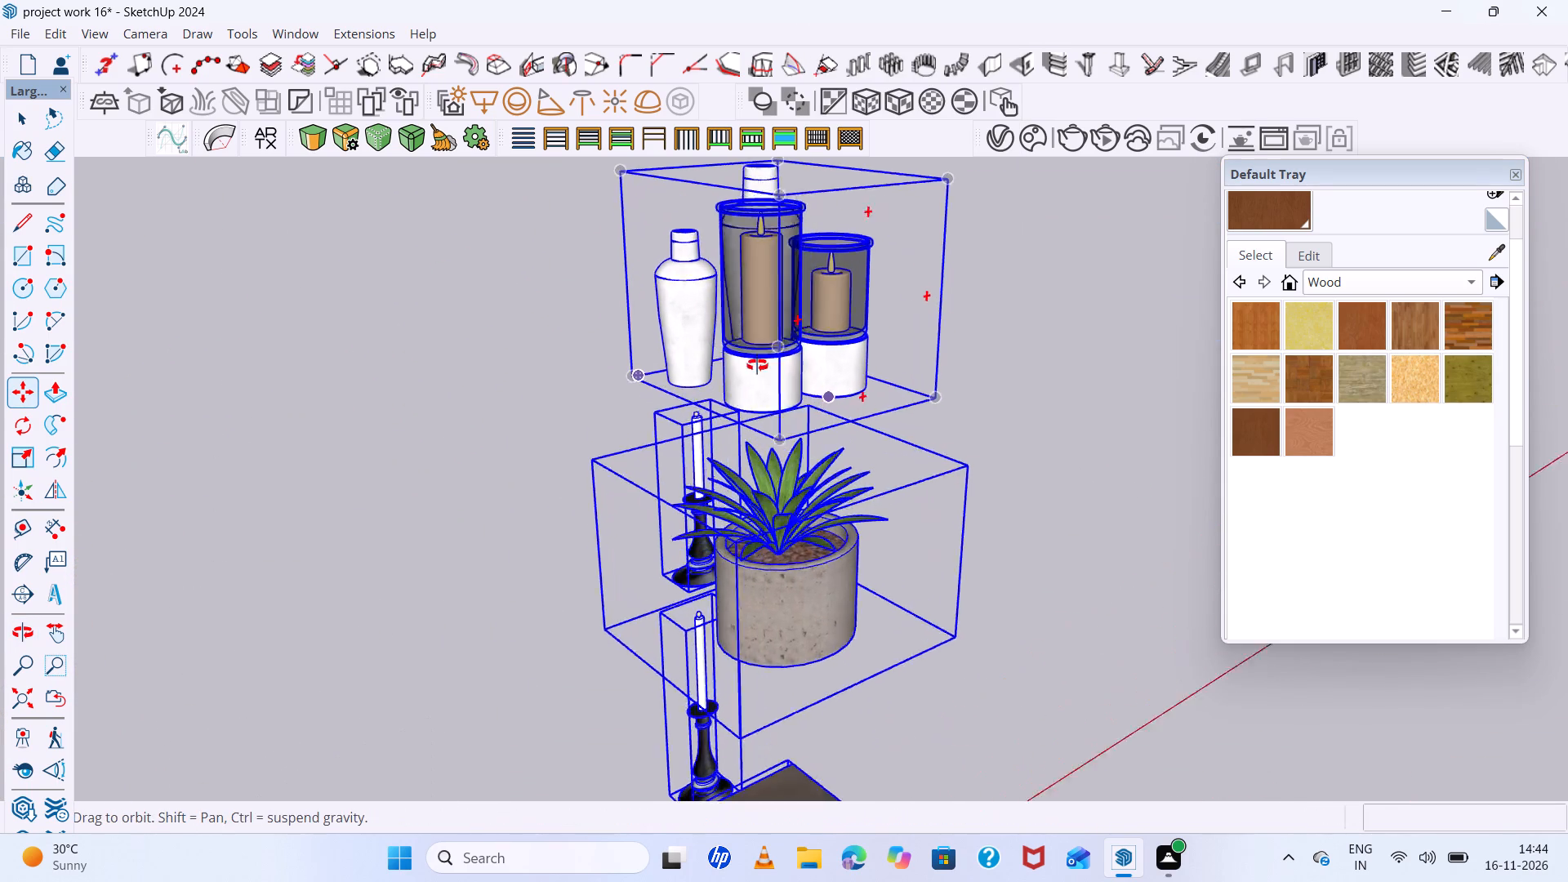
middle_drag(757, 365, 647, 363)
click(782, 342)
right_click(782, 341)
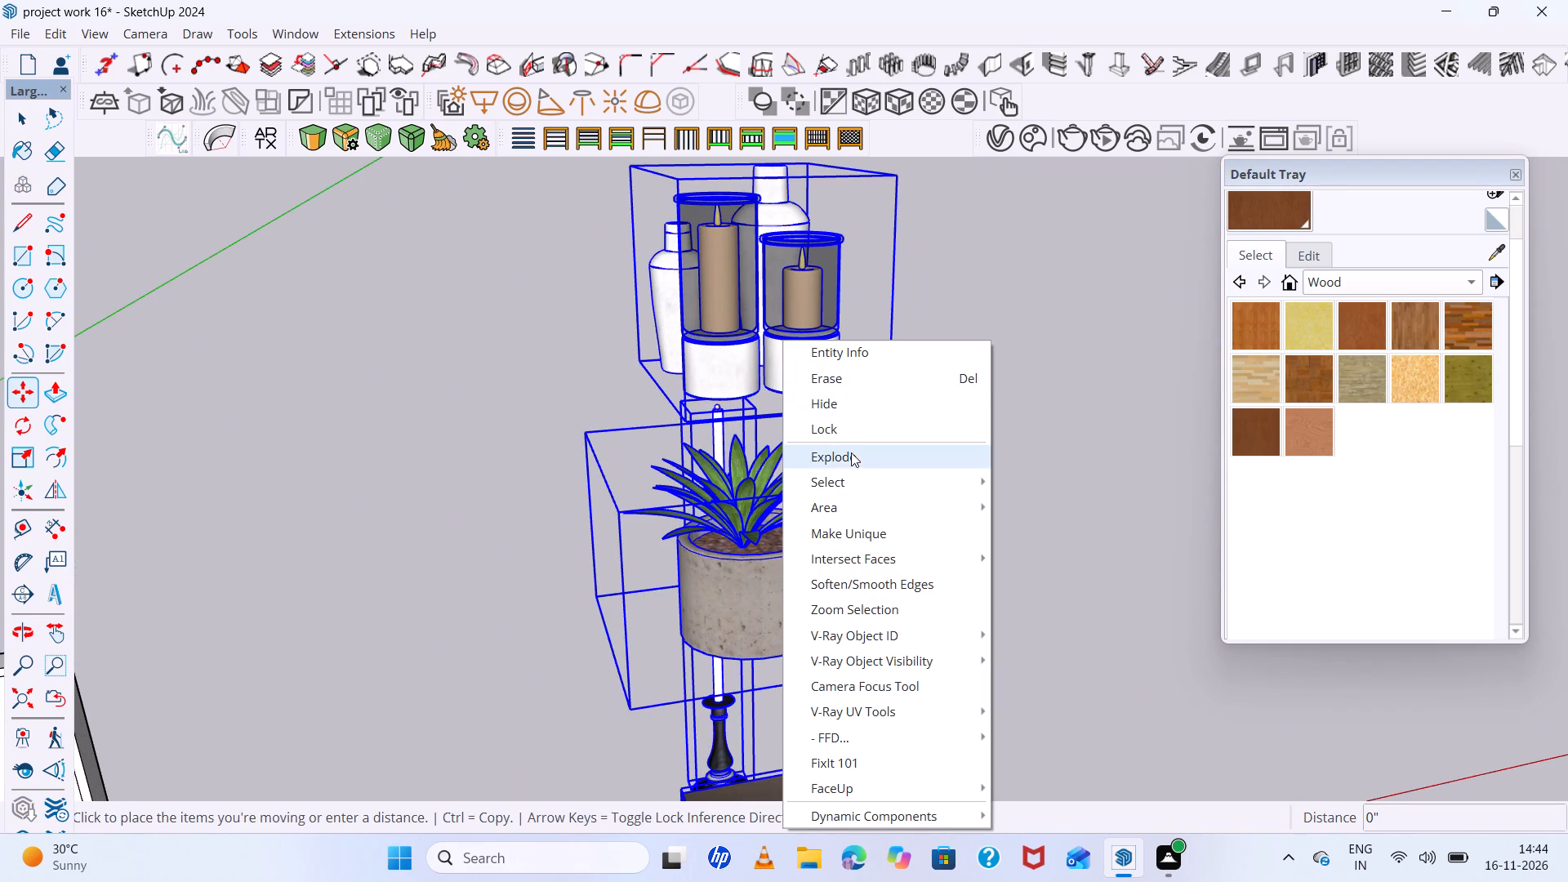
click(850, 457)
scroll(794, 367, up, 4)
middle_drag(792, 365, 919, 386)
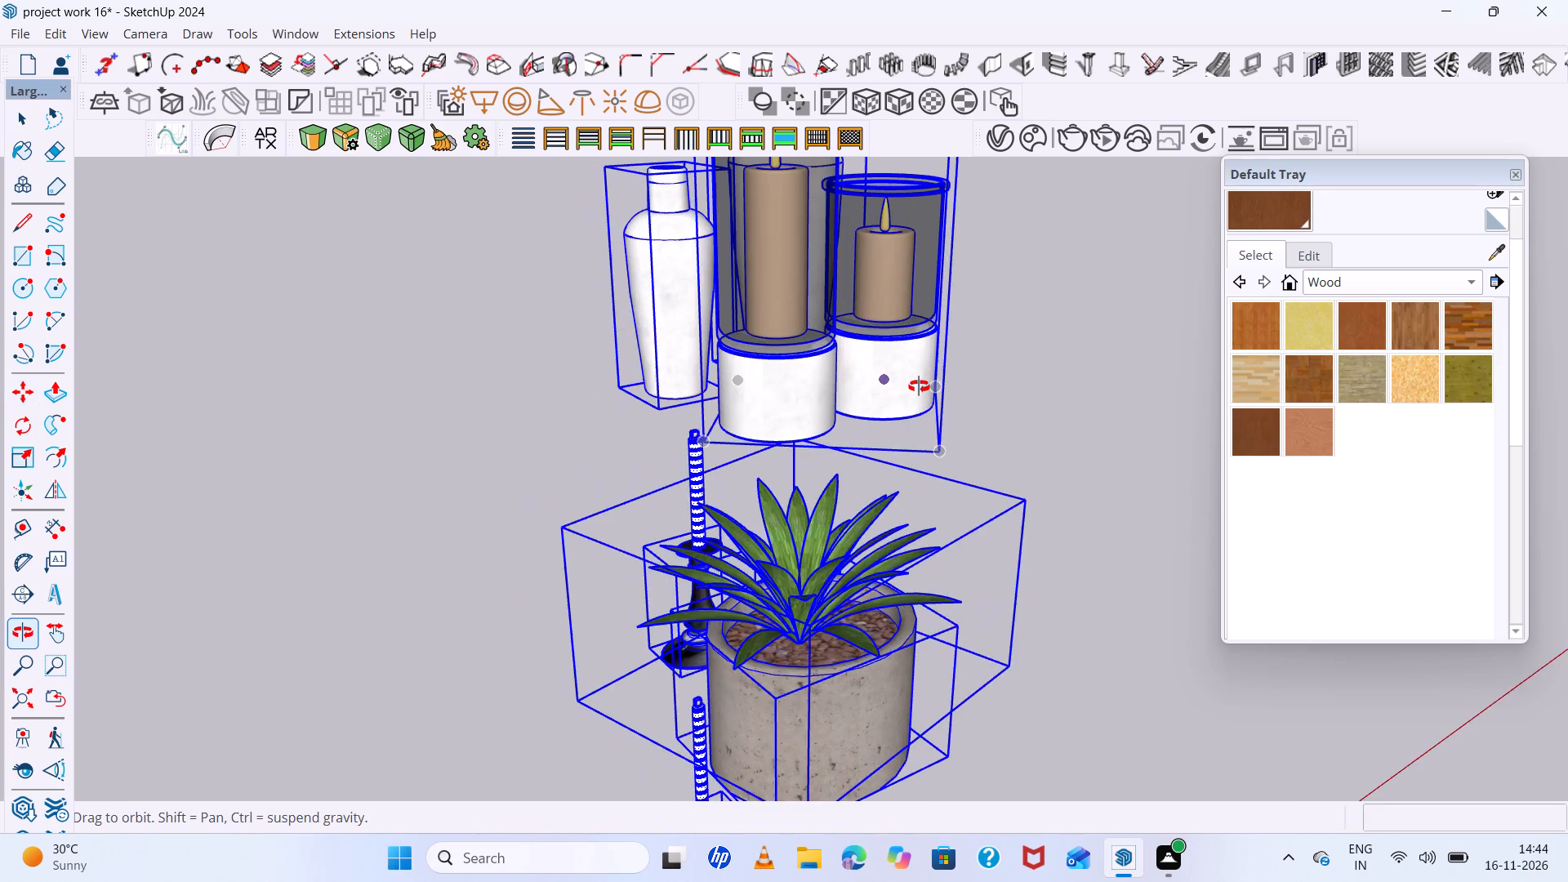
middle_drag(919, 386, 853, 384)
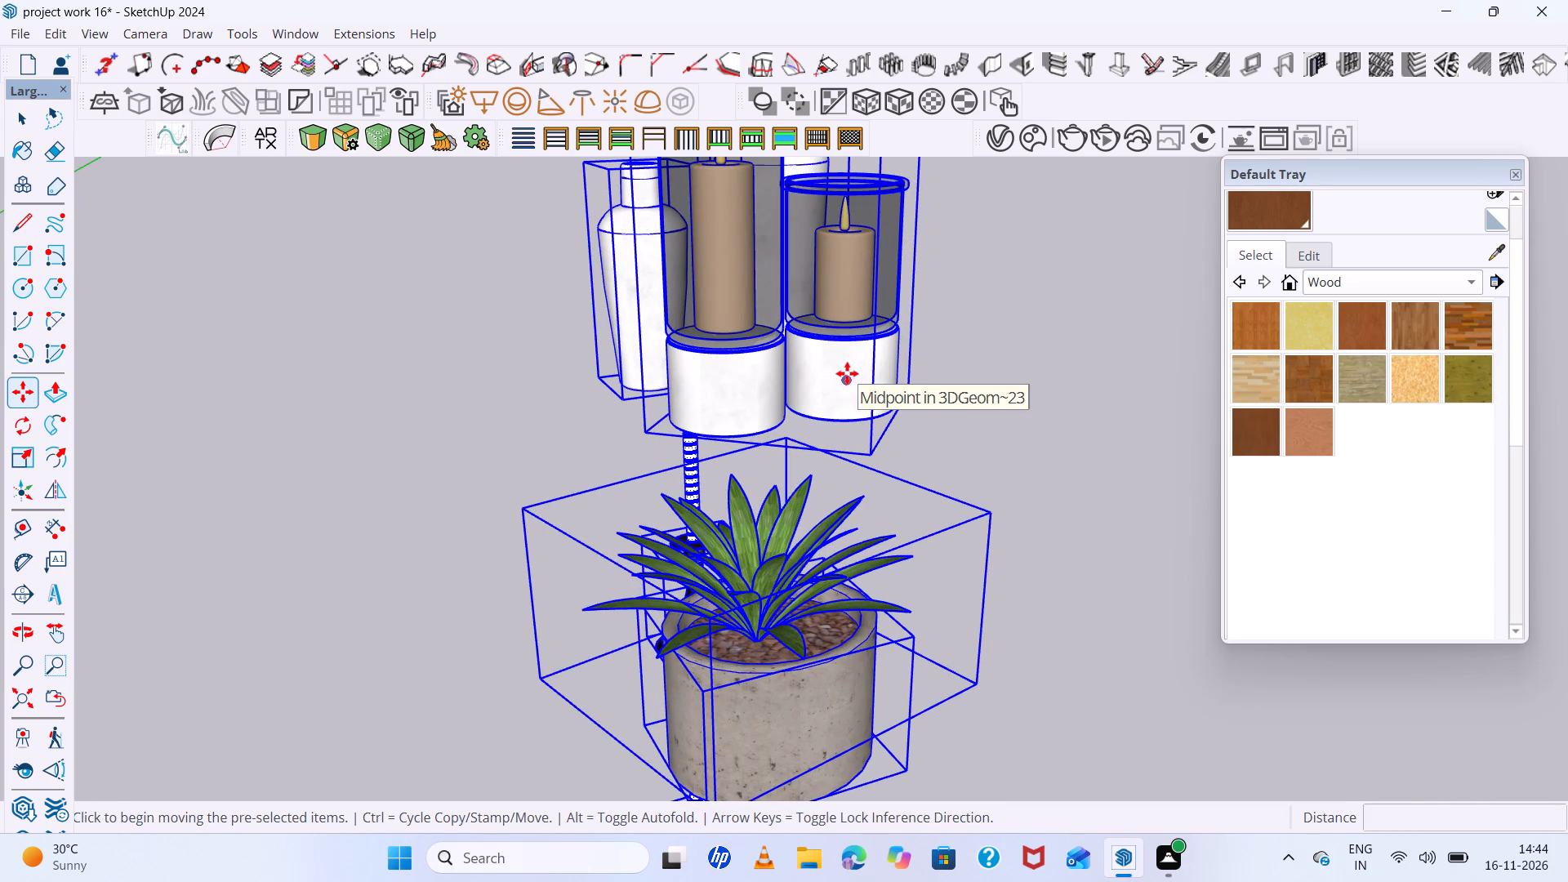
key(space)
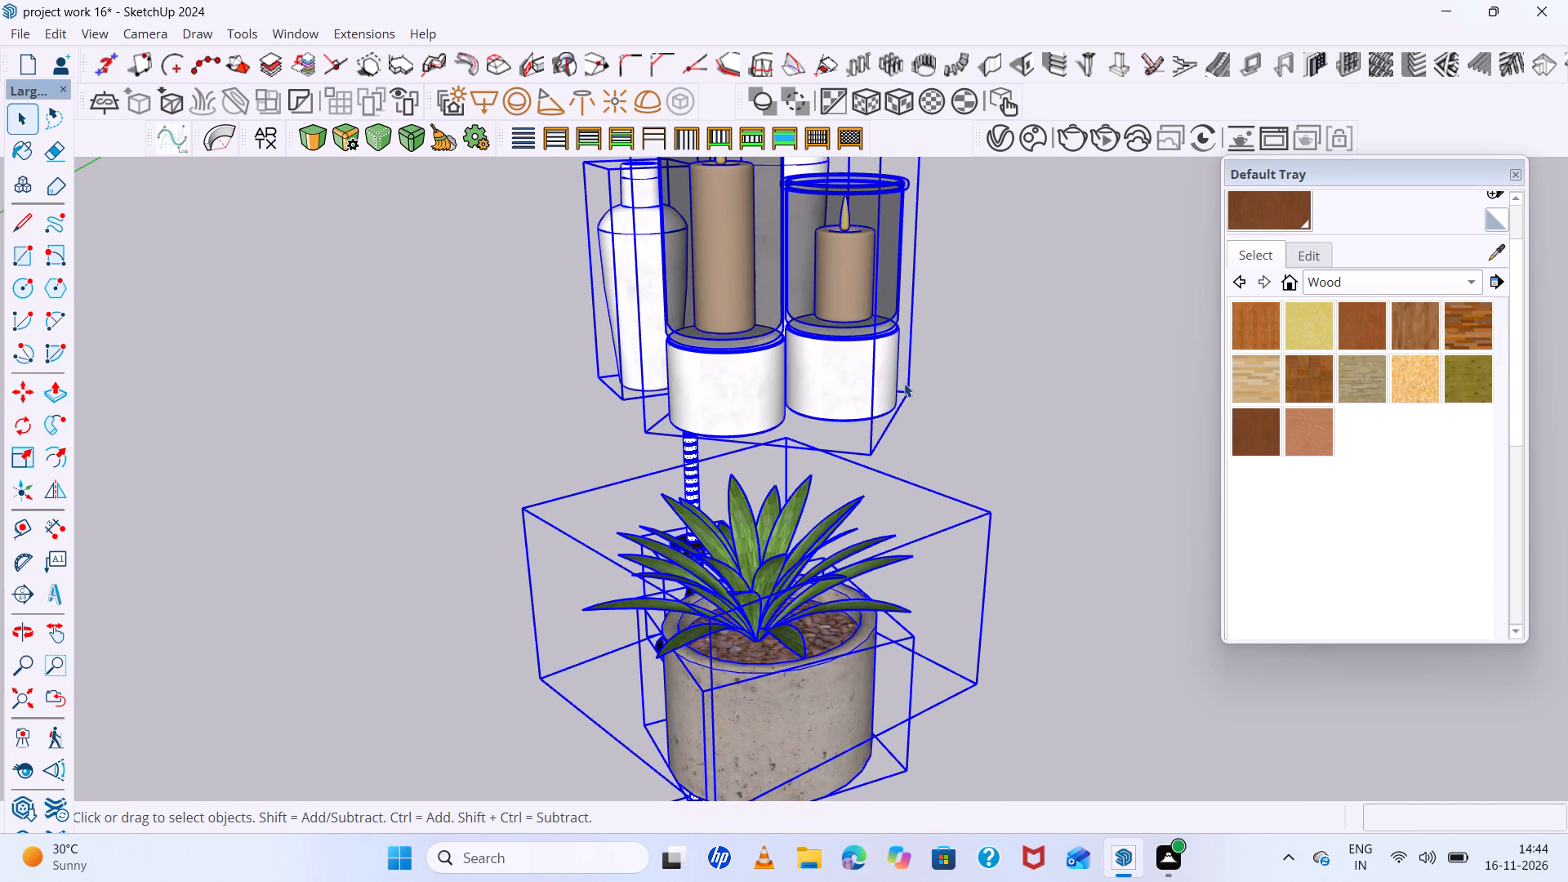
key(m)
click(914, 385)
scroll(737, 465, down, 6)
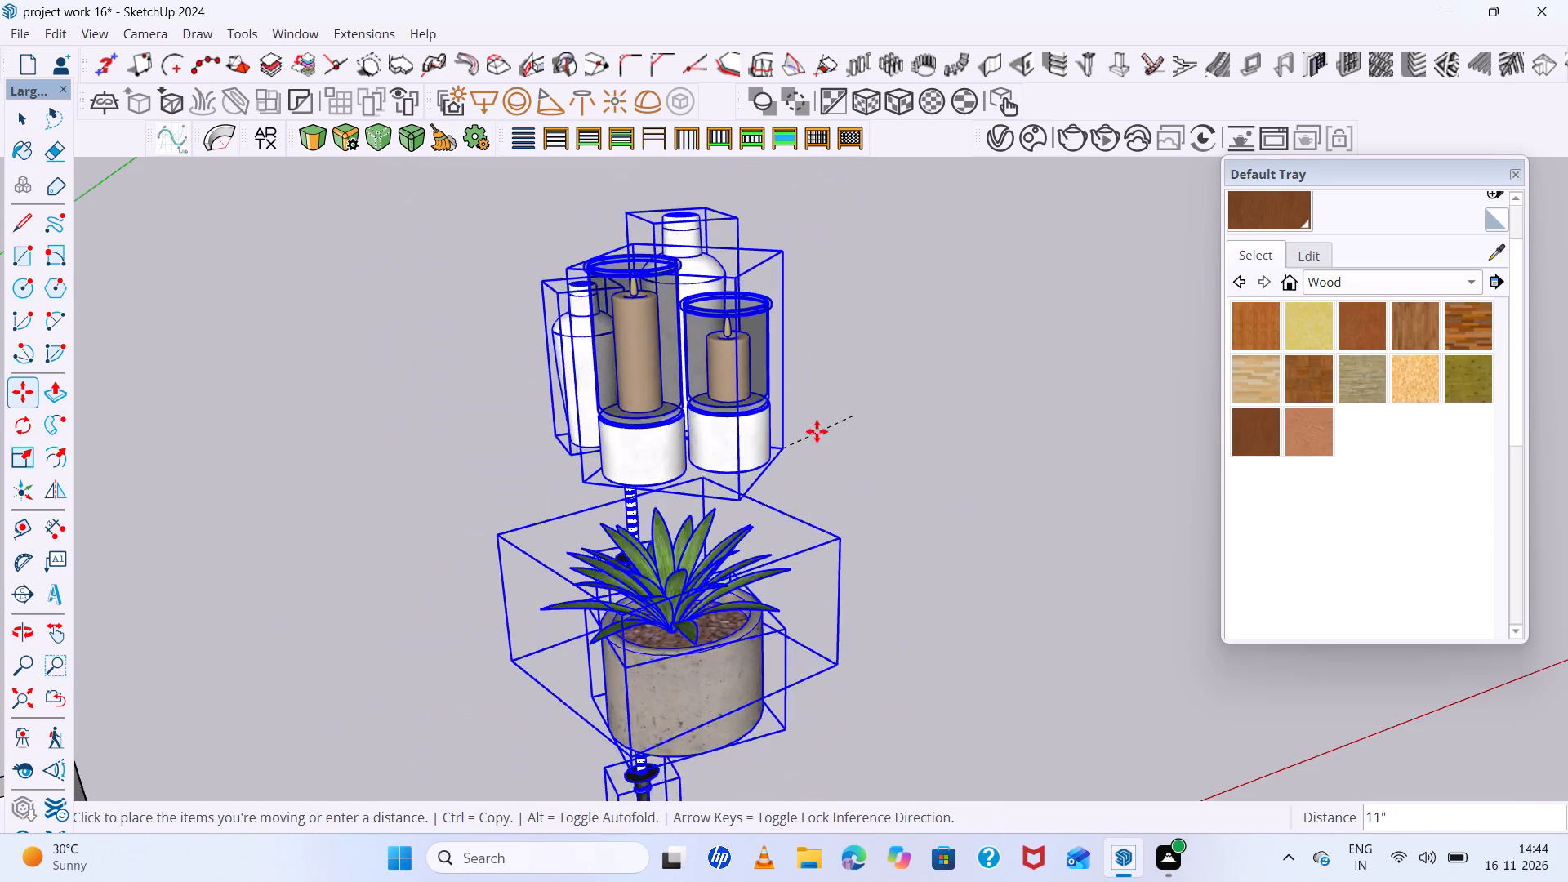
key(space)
Move the pair of glass candle holders about 16' 8" from the decor set to beside the honeycomb shelf's white side panel.
click(780, 412)
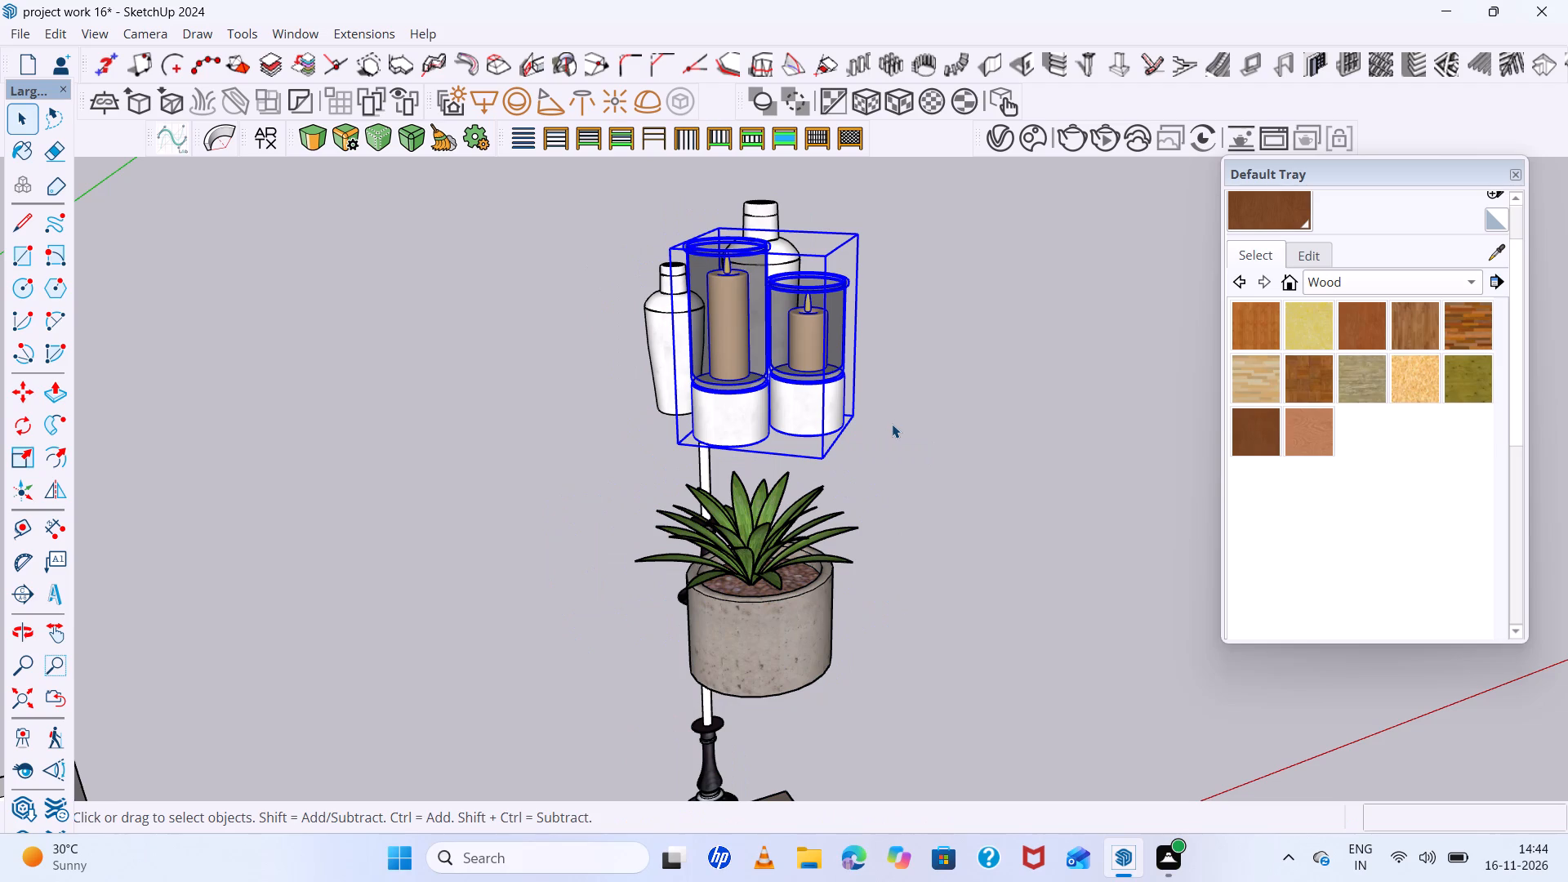
key(m)
click(853, 412)
scroll(960, 453, down, 10)
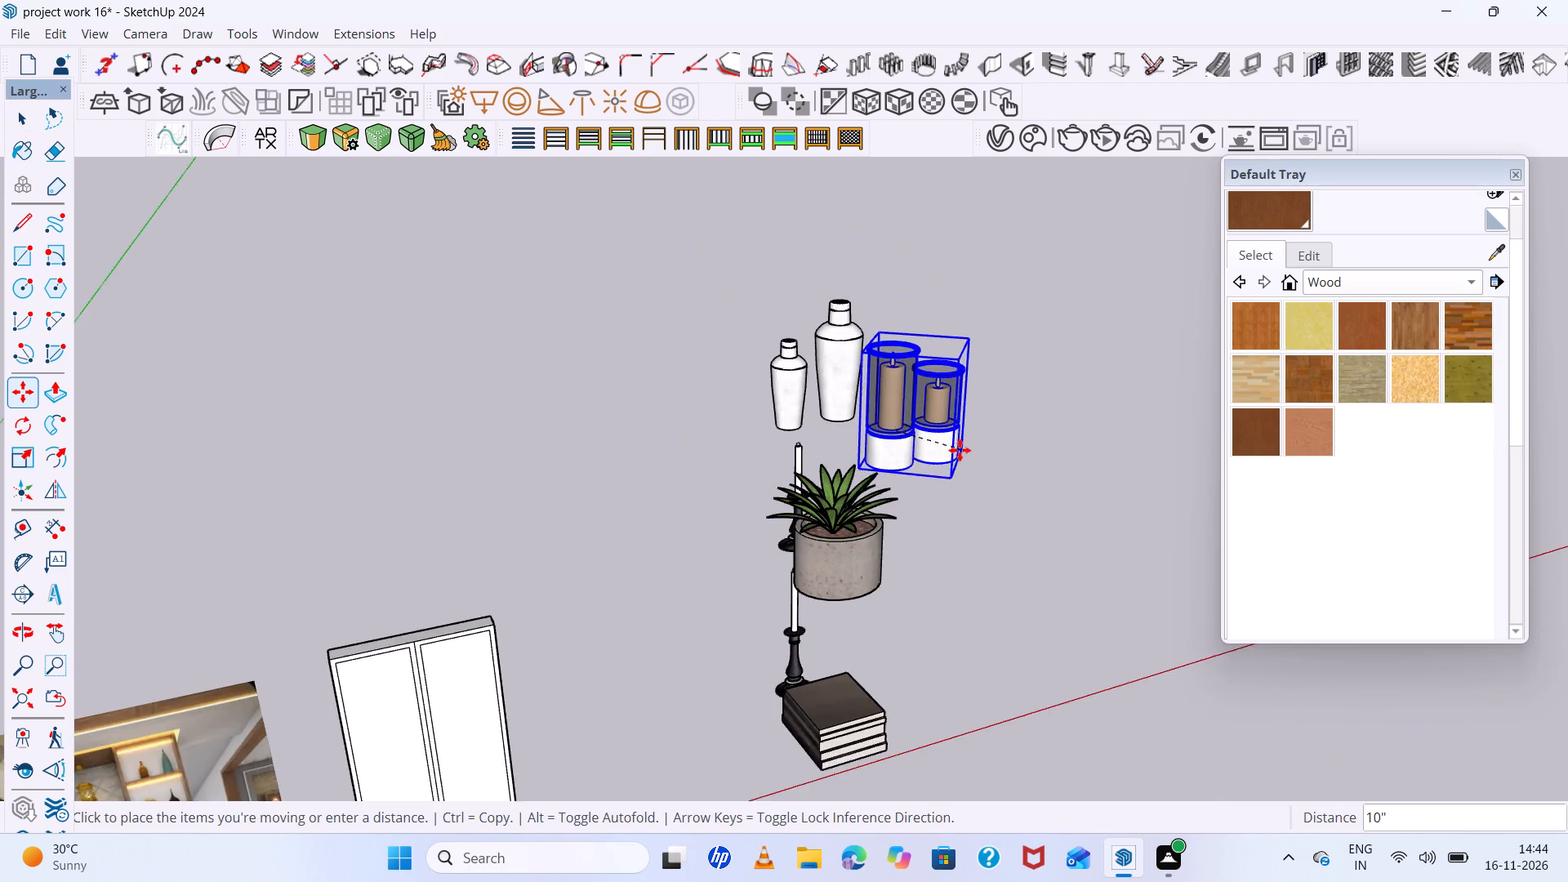
scroll(960, 450, down, 18)
scroll(929, 430, down, 7)
scroll(601, 681, up, 11)
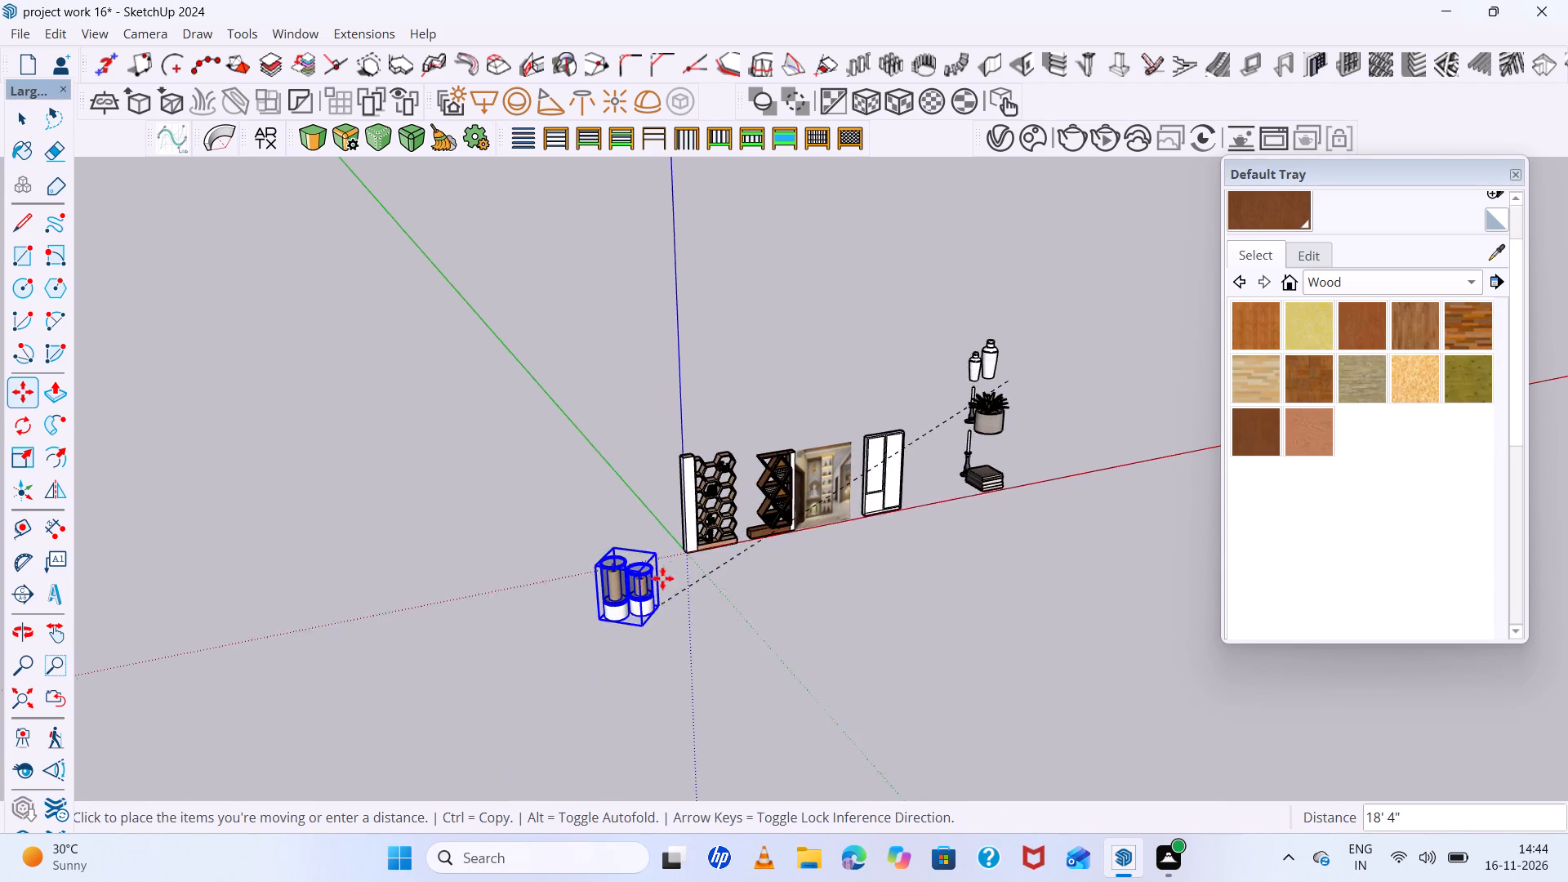
scroll(662, 578, up, 13)
click(659, 543)
scroll(659, 555, up, 3)
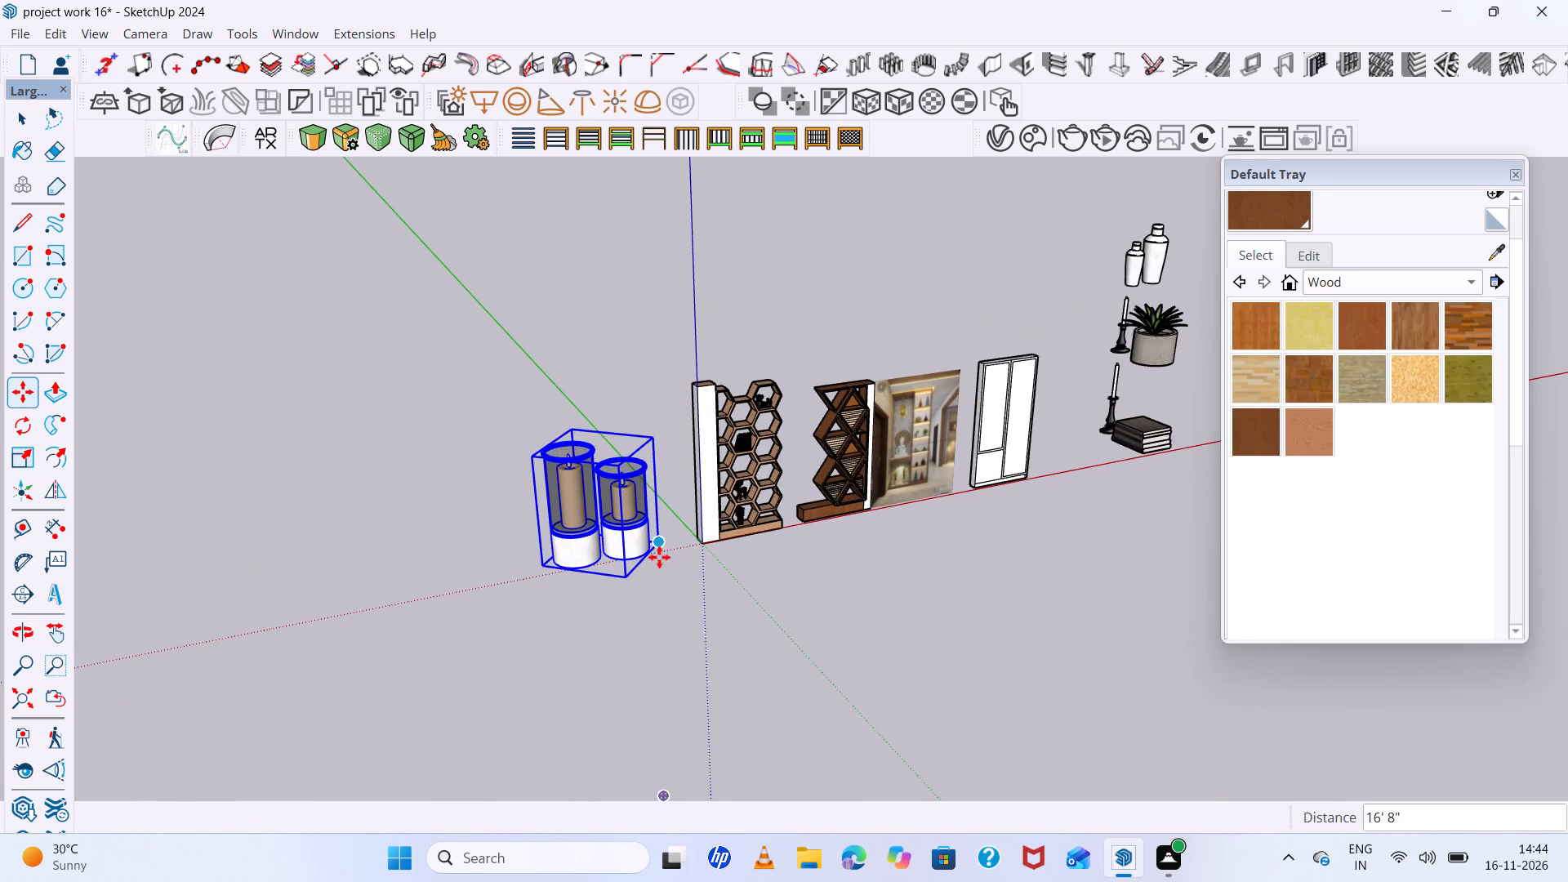
scroll(659, 557, up, 2)
middle_drag(656, 559, 608, 425)
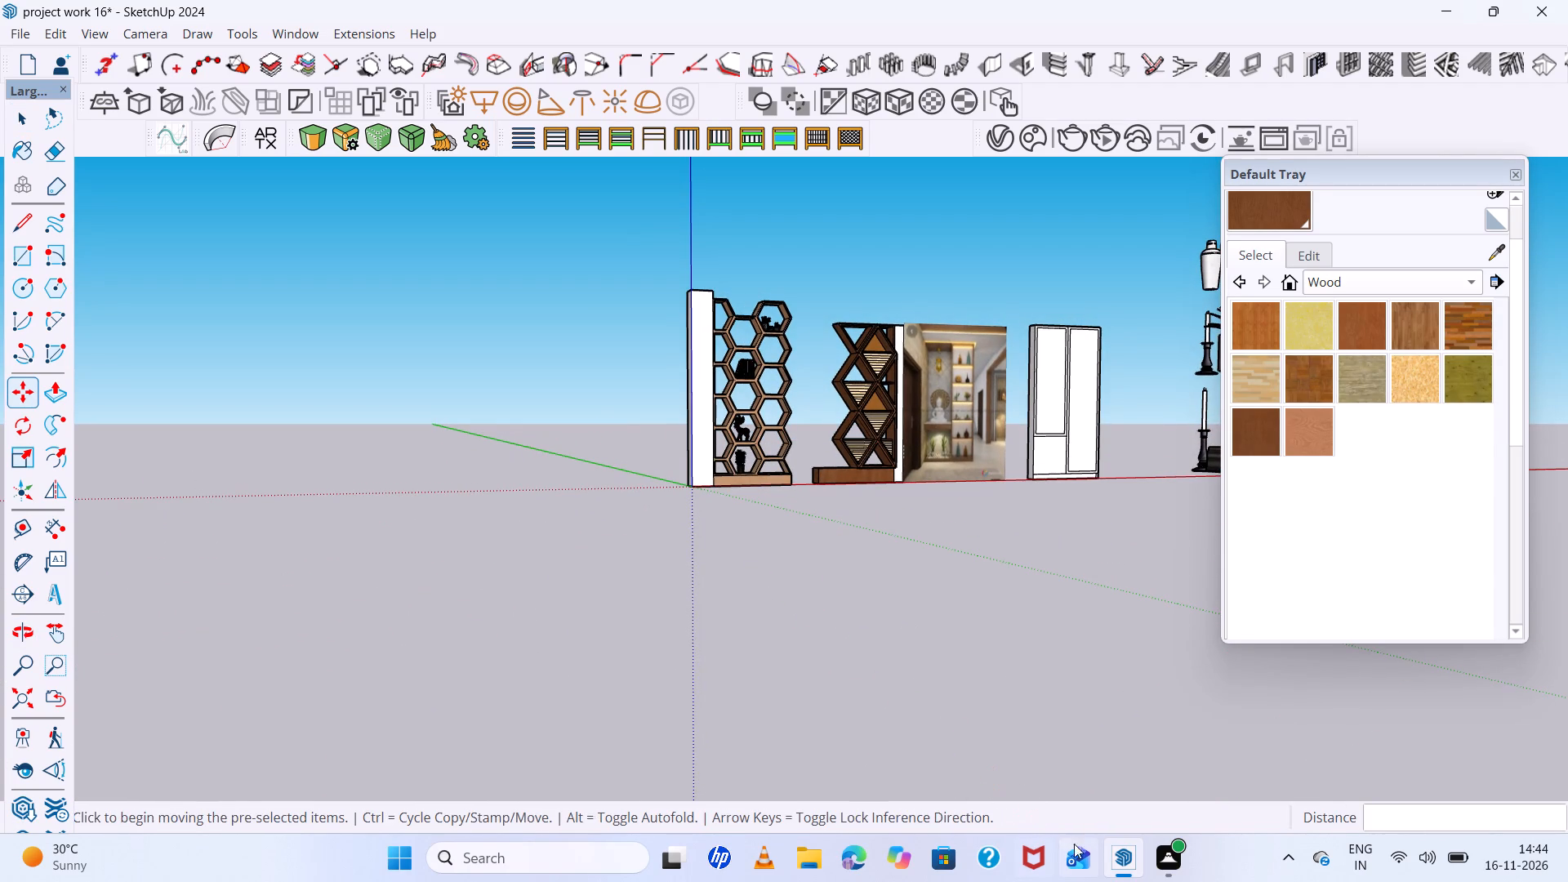
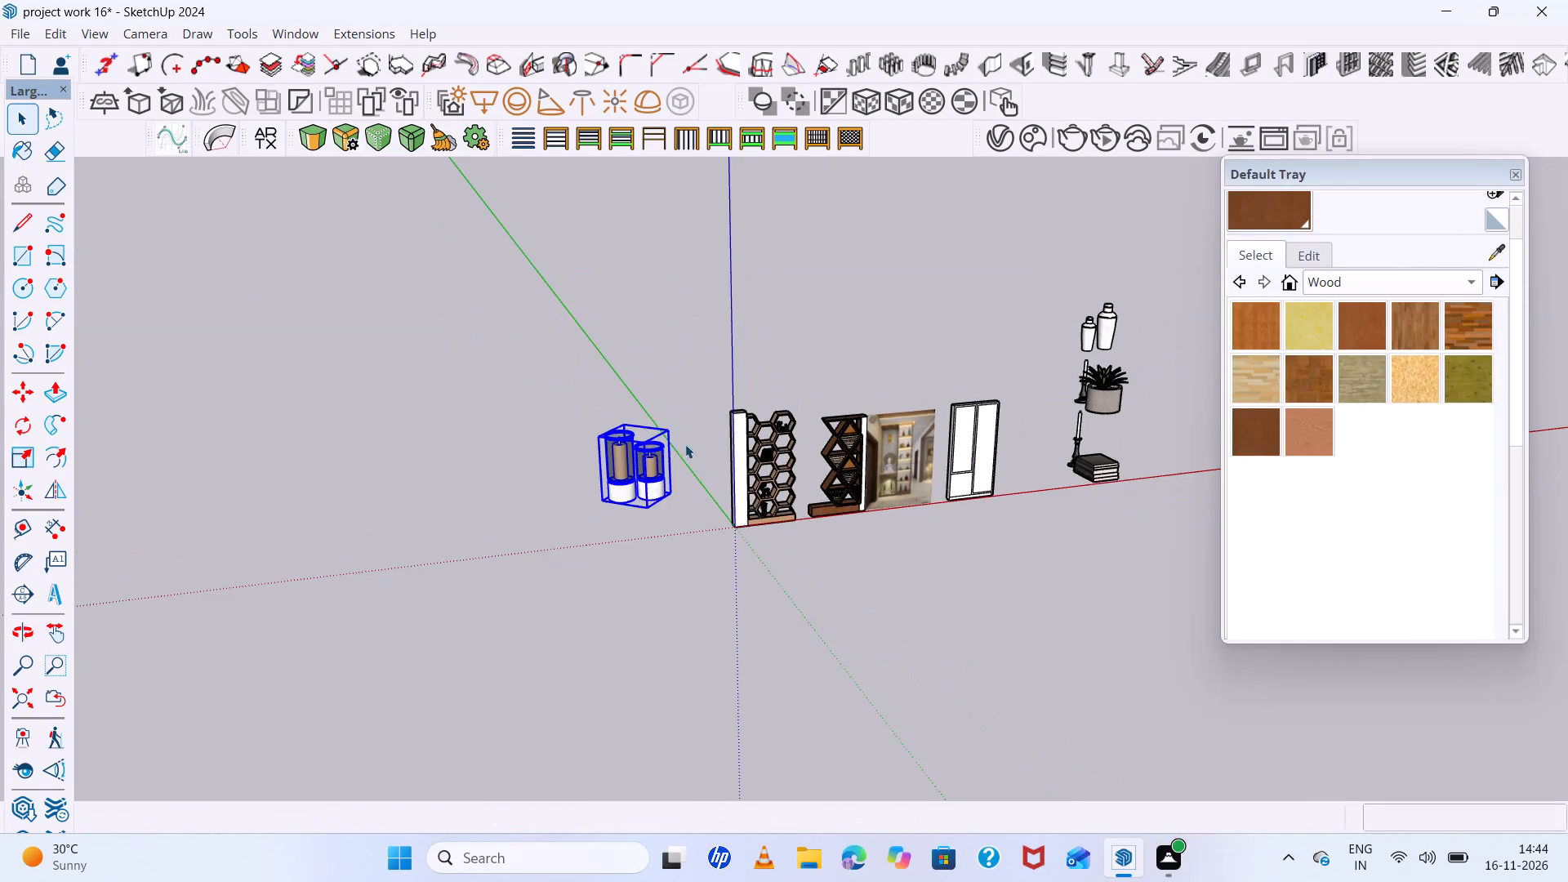
Move the pair of glass candle holders closer to the base of the honeycomb shelf, beside its white side panel.
scroll(664, 421, up, 8)
middle_drag(652, 510, 648, 474)
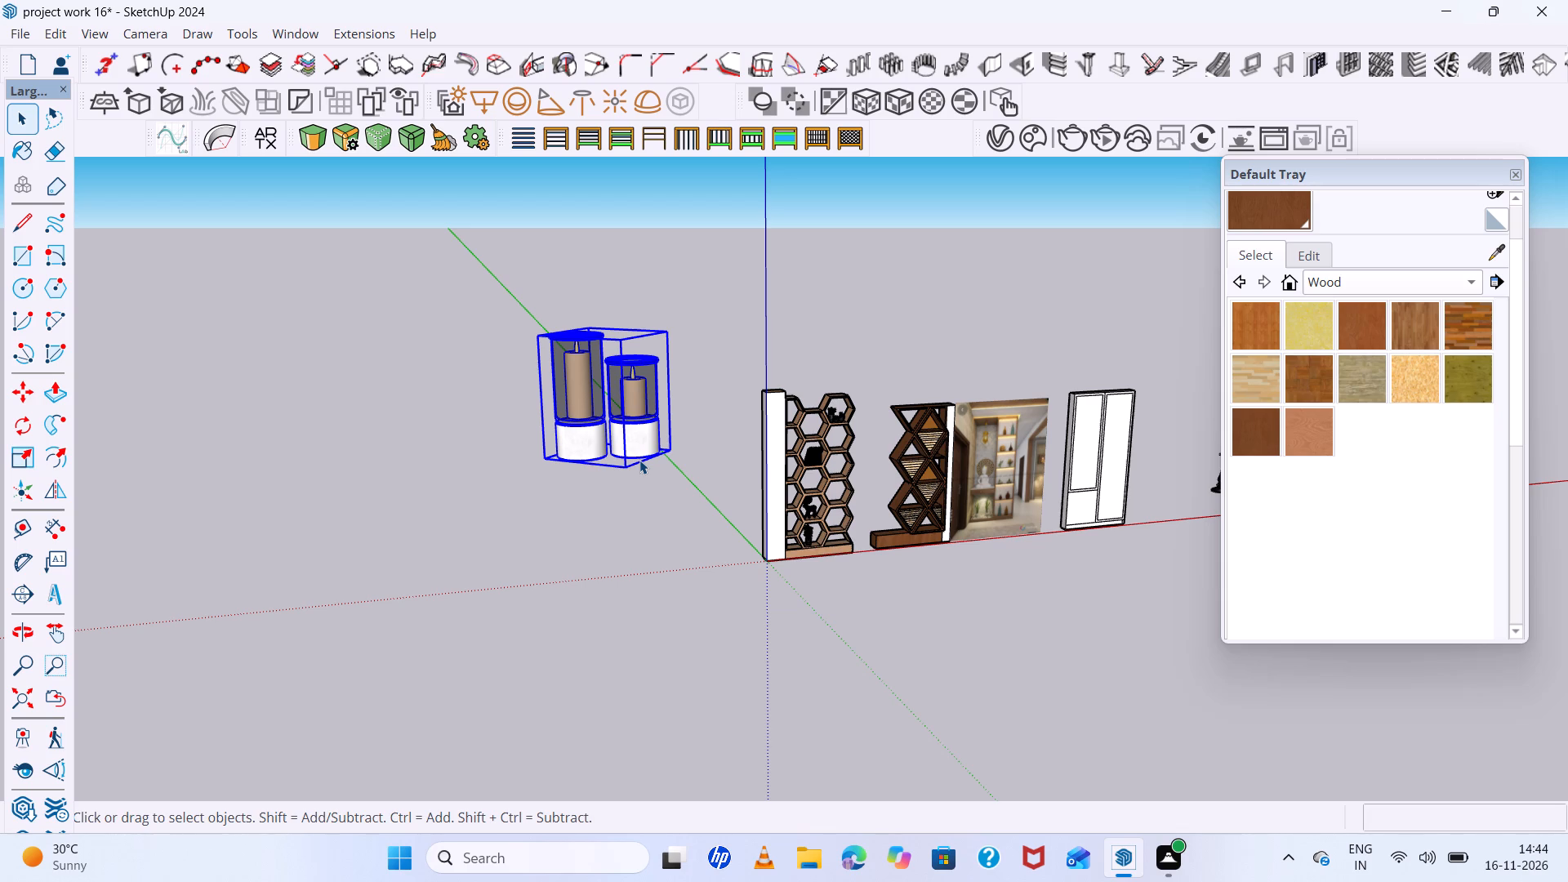
scroll(635, 454, down, 6)
middle_drag(631, 448, 606, 432)
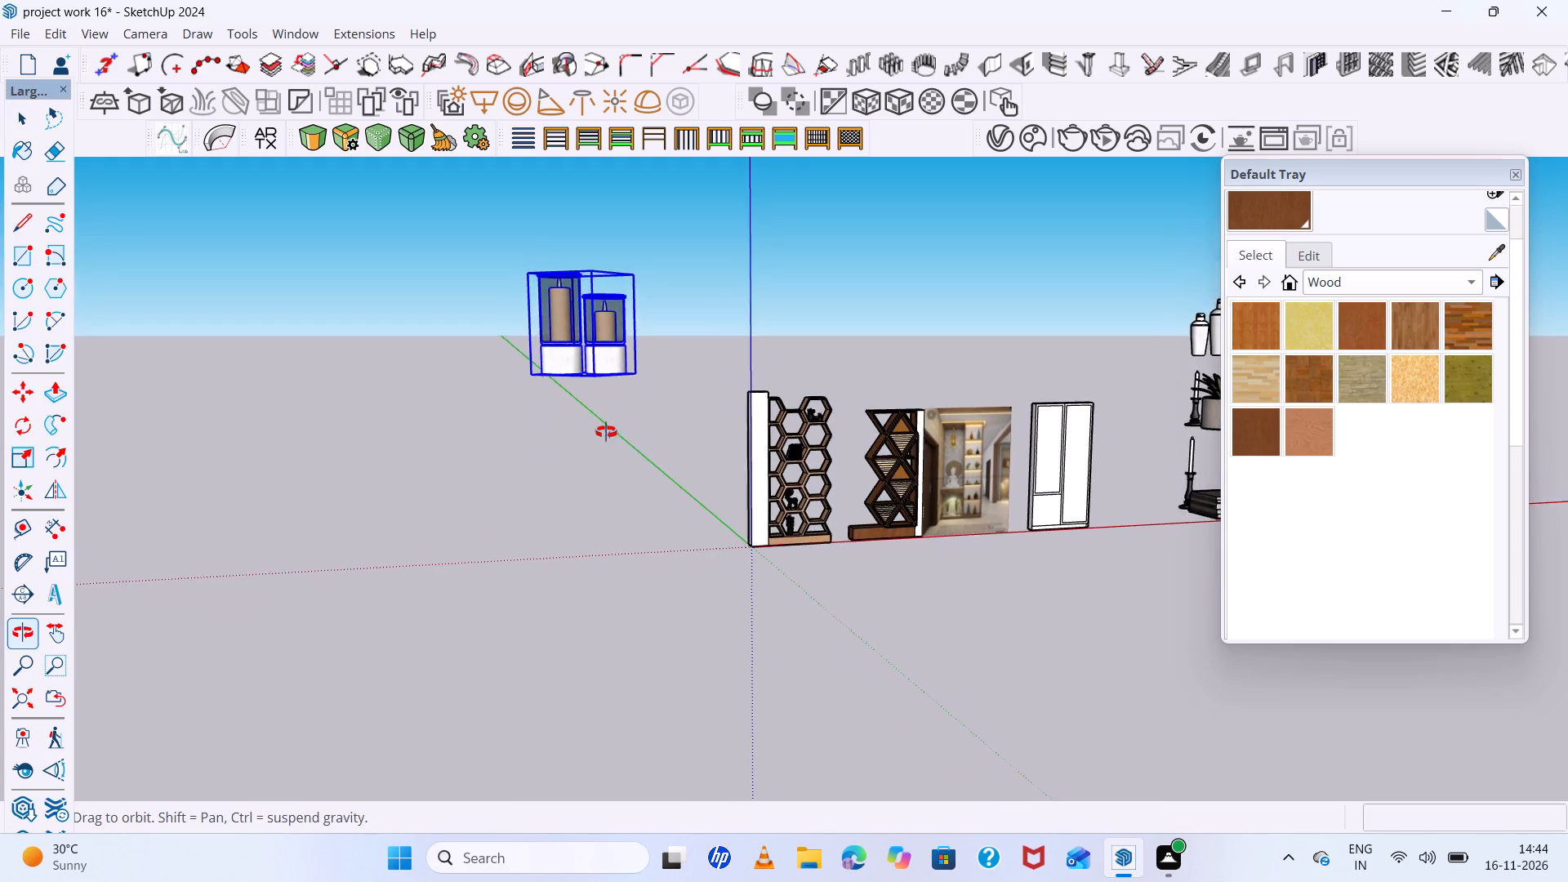
middle_drag(606, 432, 599, 459)
key(m)
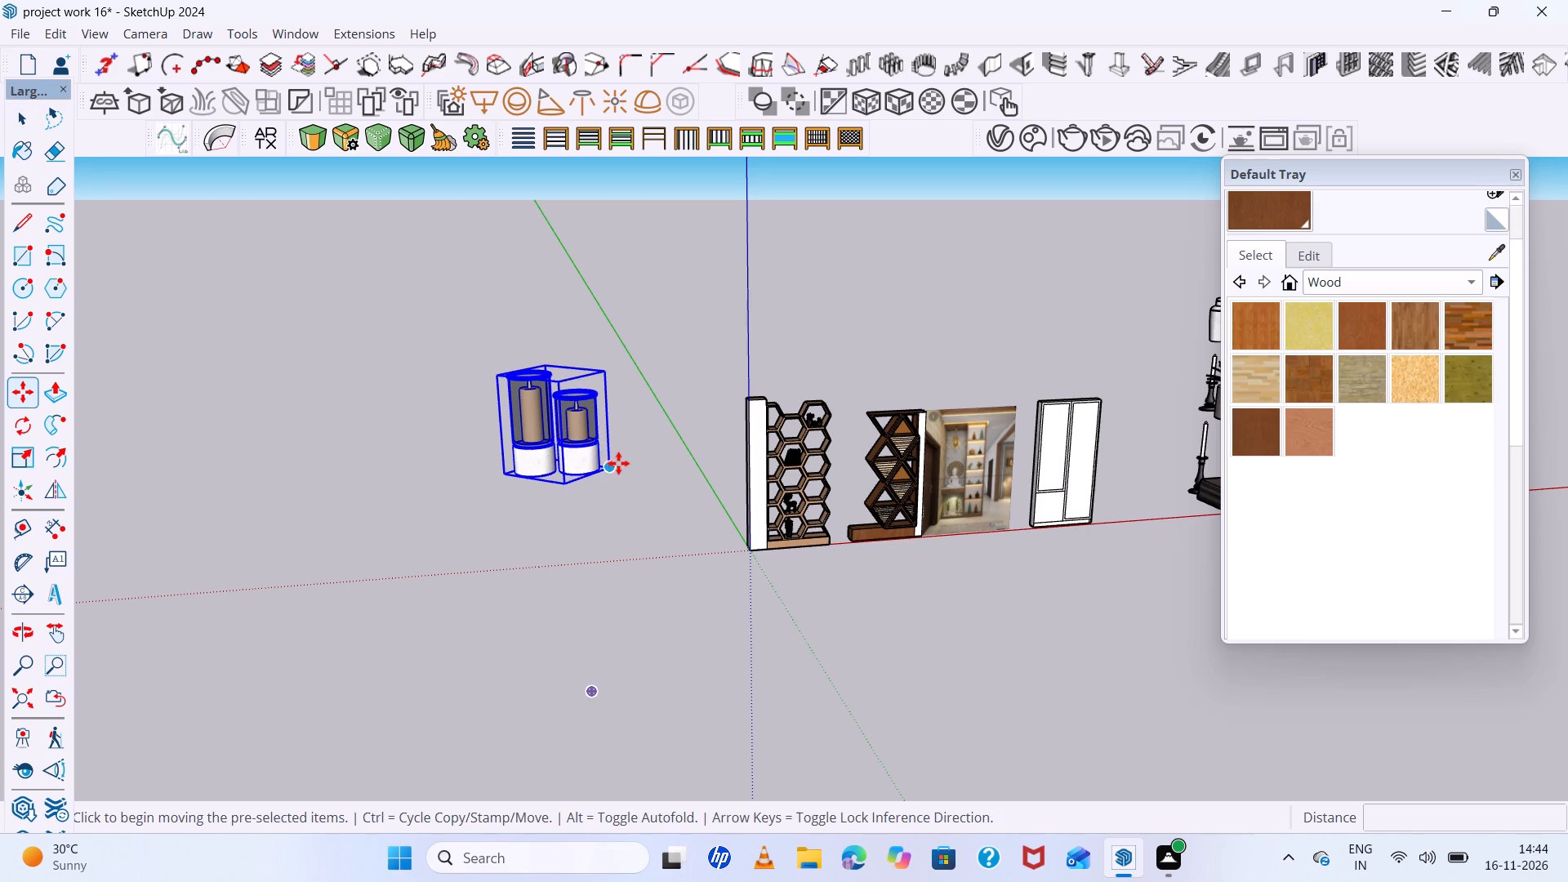
click(612, 470)
click(666, 528)
middle_drag(662, 523, 661, 522)
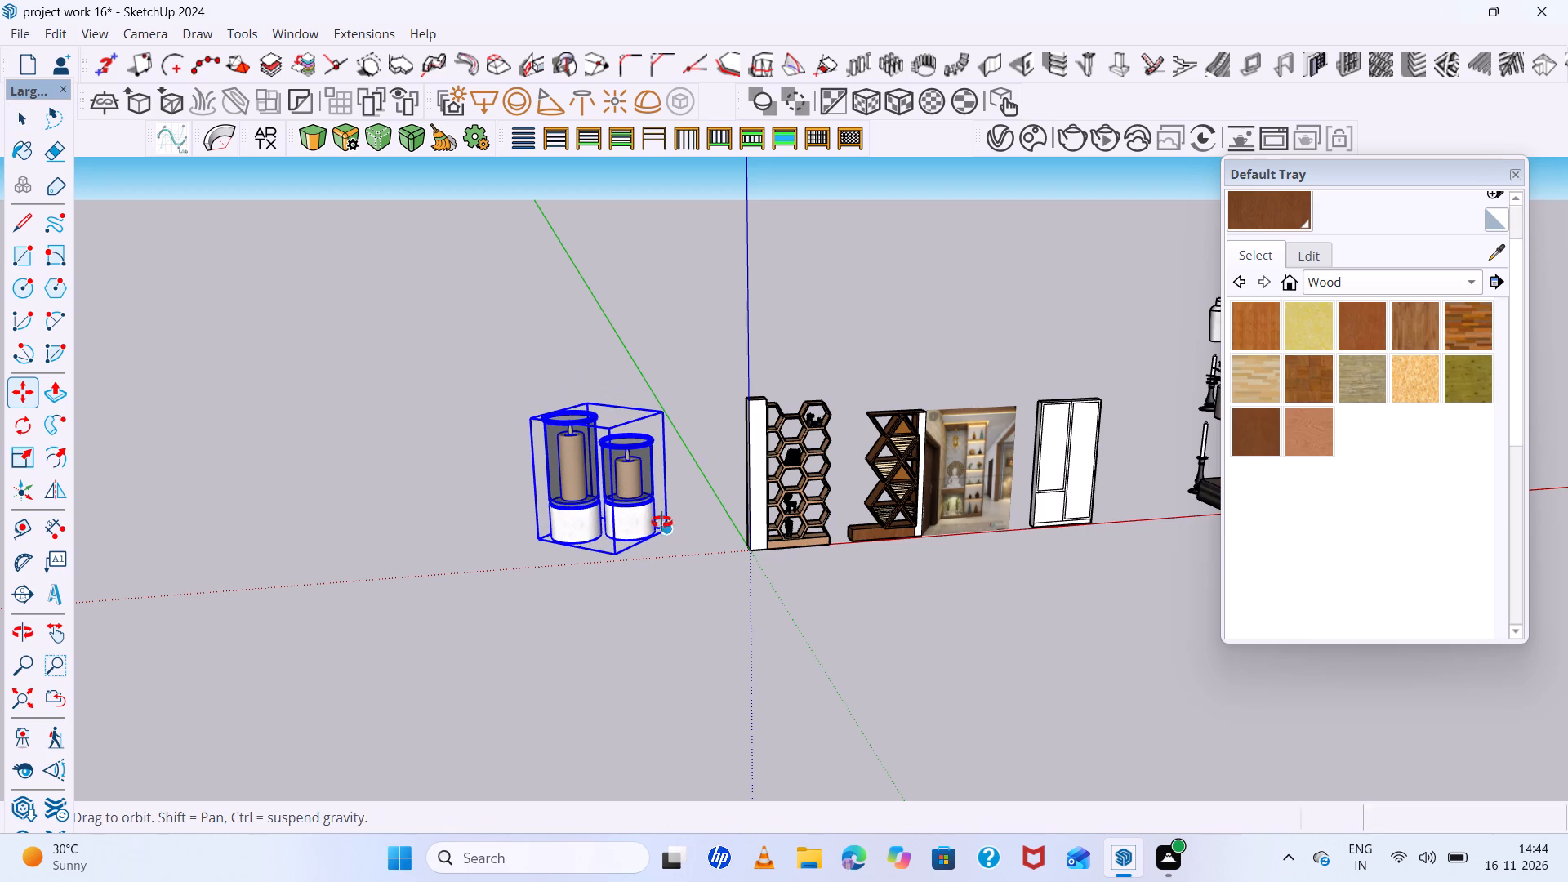
middle_drag(661, 522, 596, 454)
key(space)
scroll(601, 456, down, 12)
scroll(541, 368, up, 6)
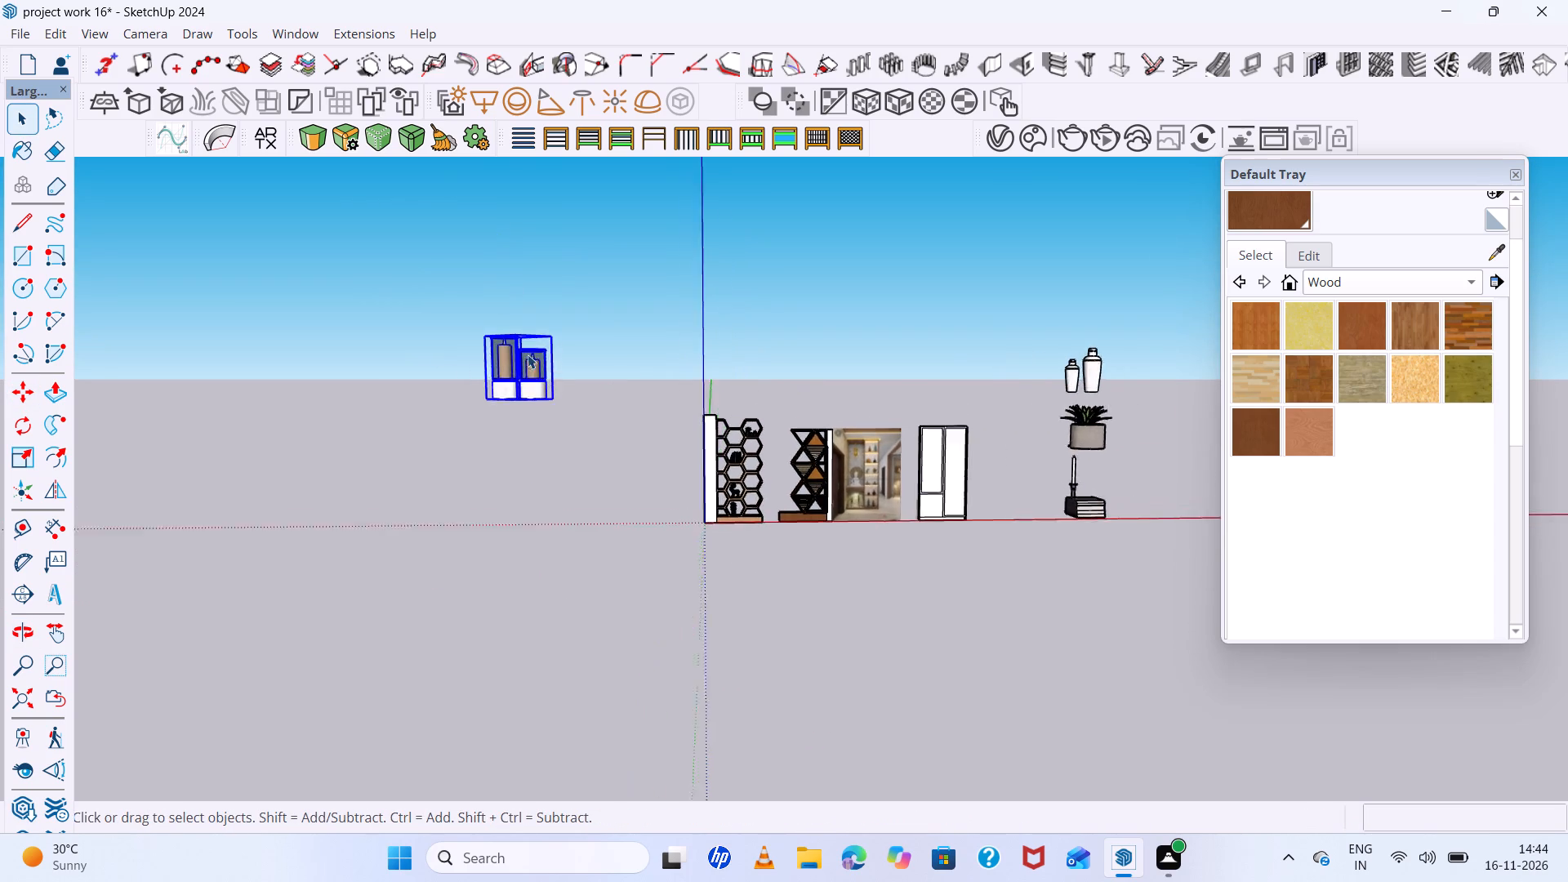
Scale the candle holder pair down uniformly about its center to roughly 0.18, adjusting it to suit a honeycomb cell.
middle_drag(528, 354, 538, 393)
key(s)
scroll(585, 413, up, 8)
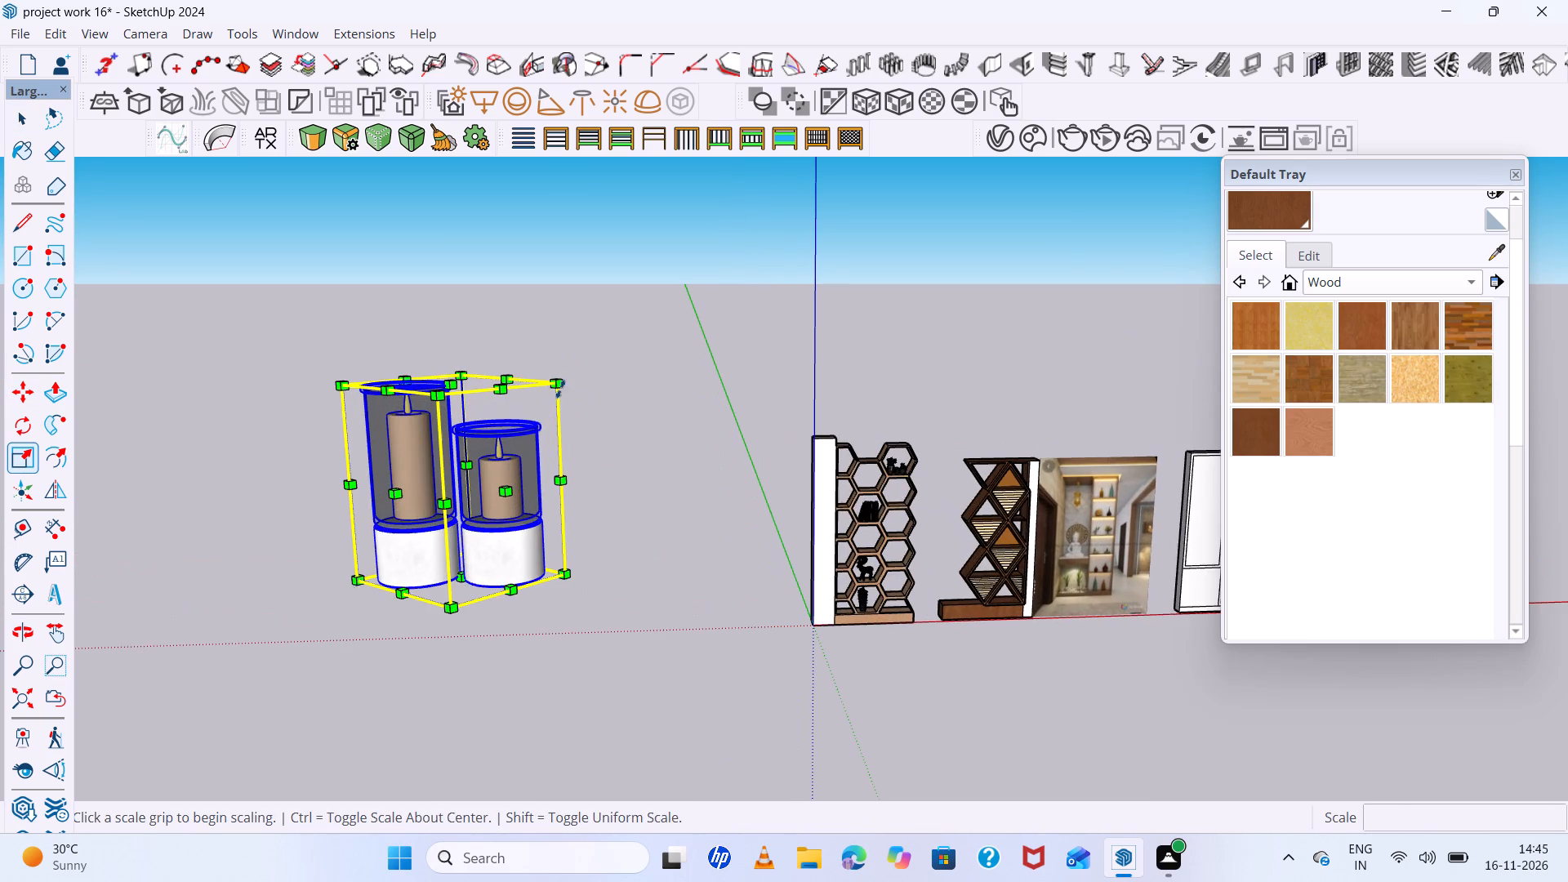
ctrl+drag(559, 384, 488, 479)
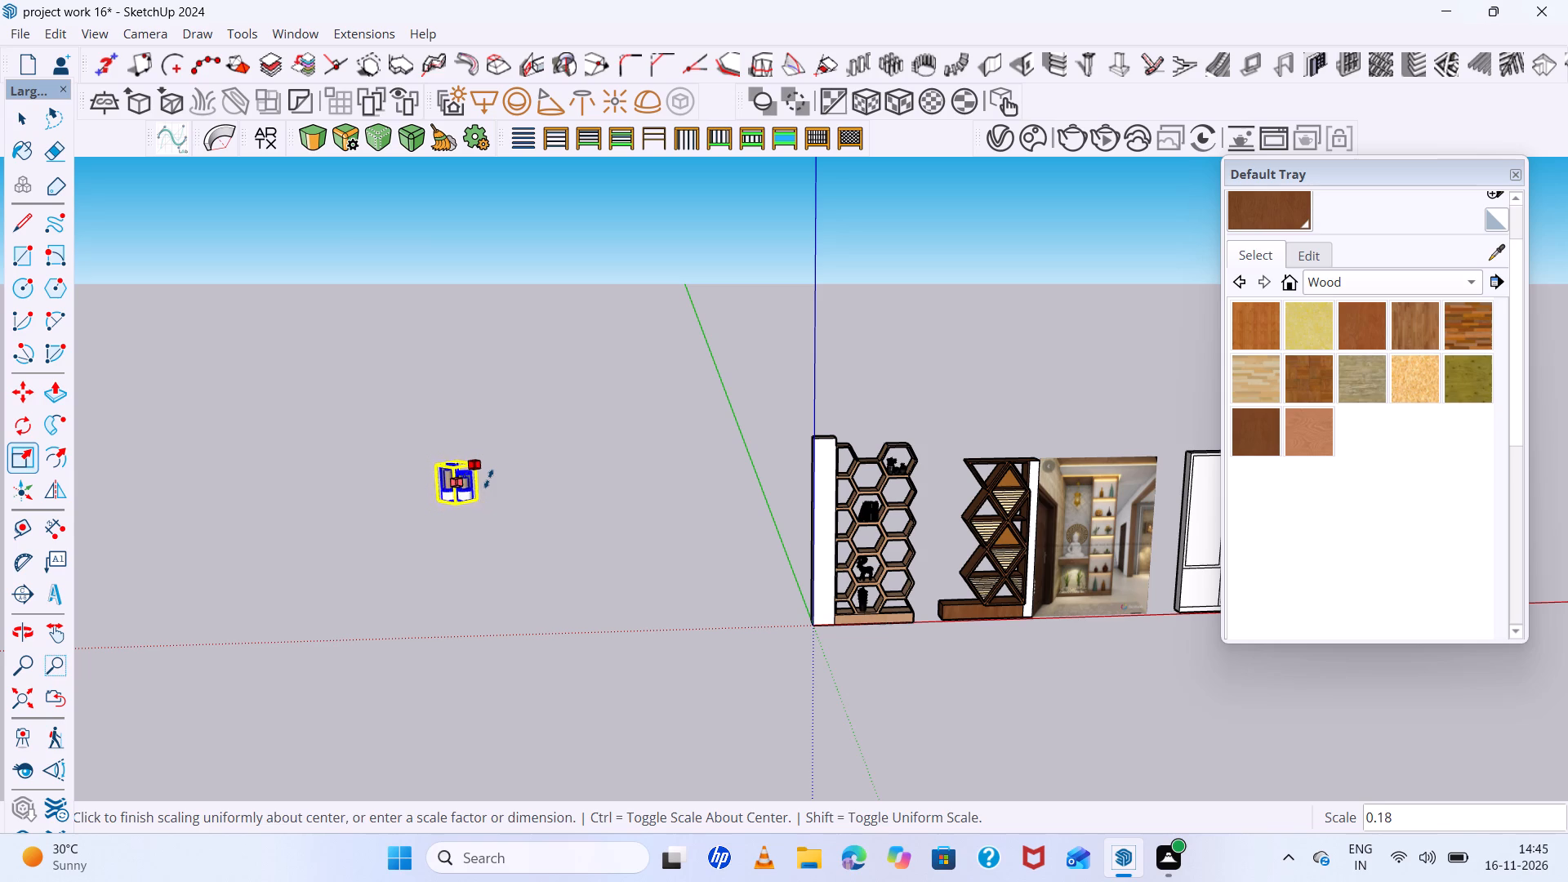
ctrl+drag(488, 479, 487, 483)
ctrl+drag(473, 472, 432, 525)
scroll(413, 536, up, 19)
key(space)
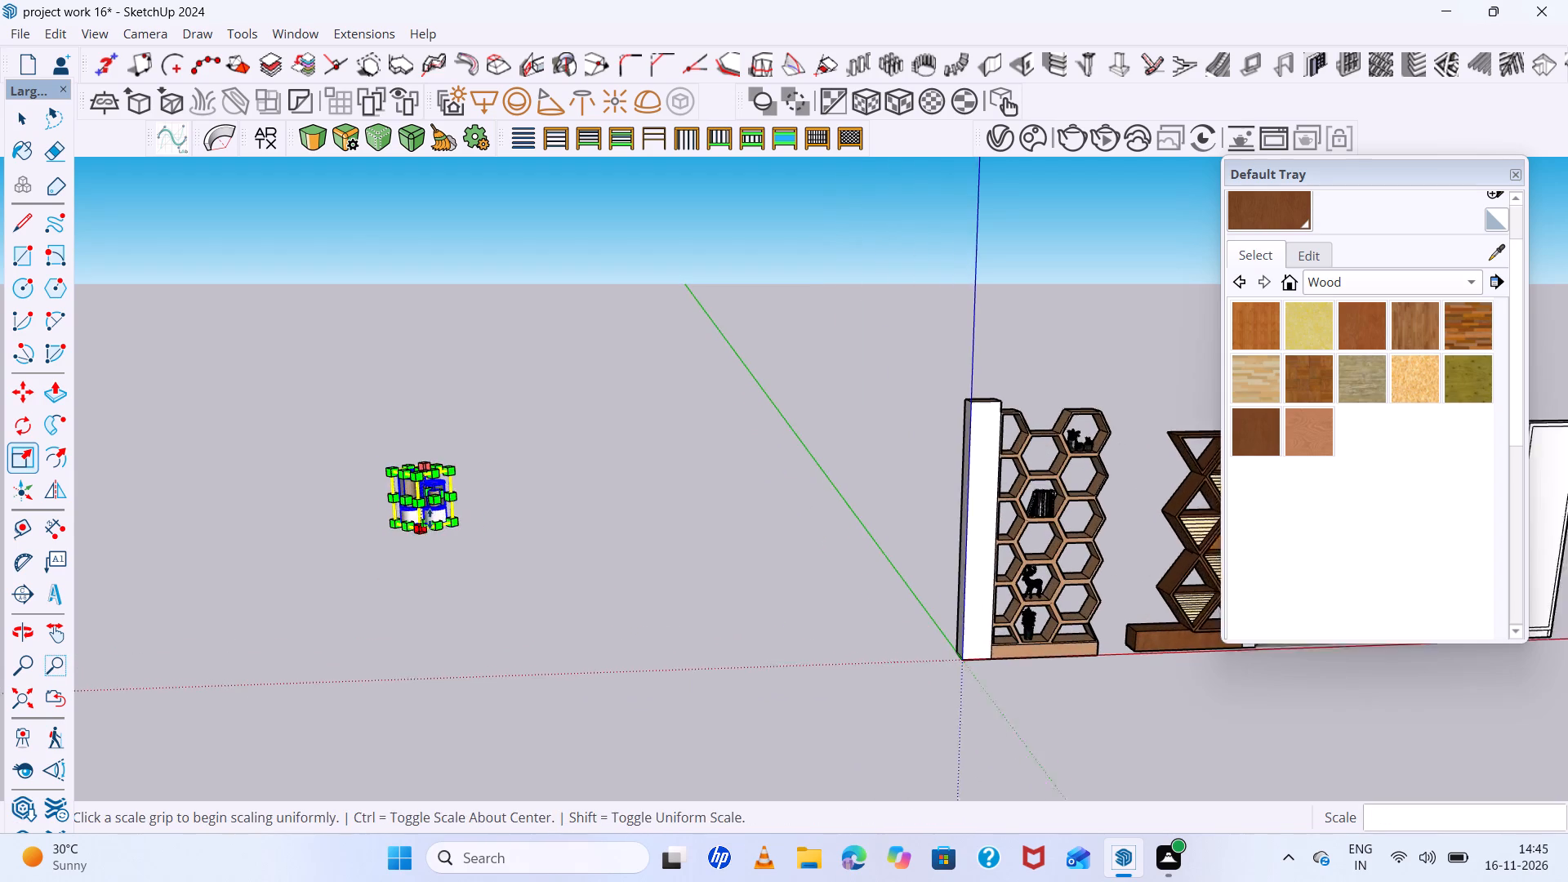
scroll(443, 517, up, 6)
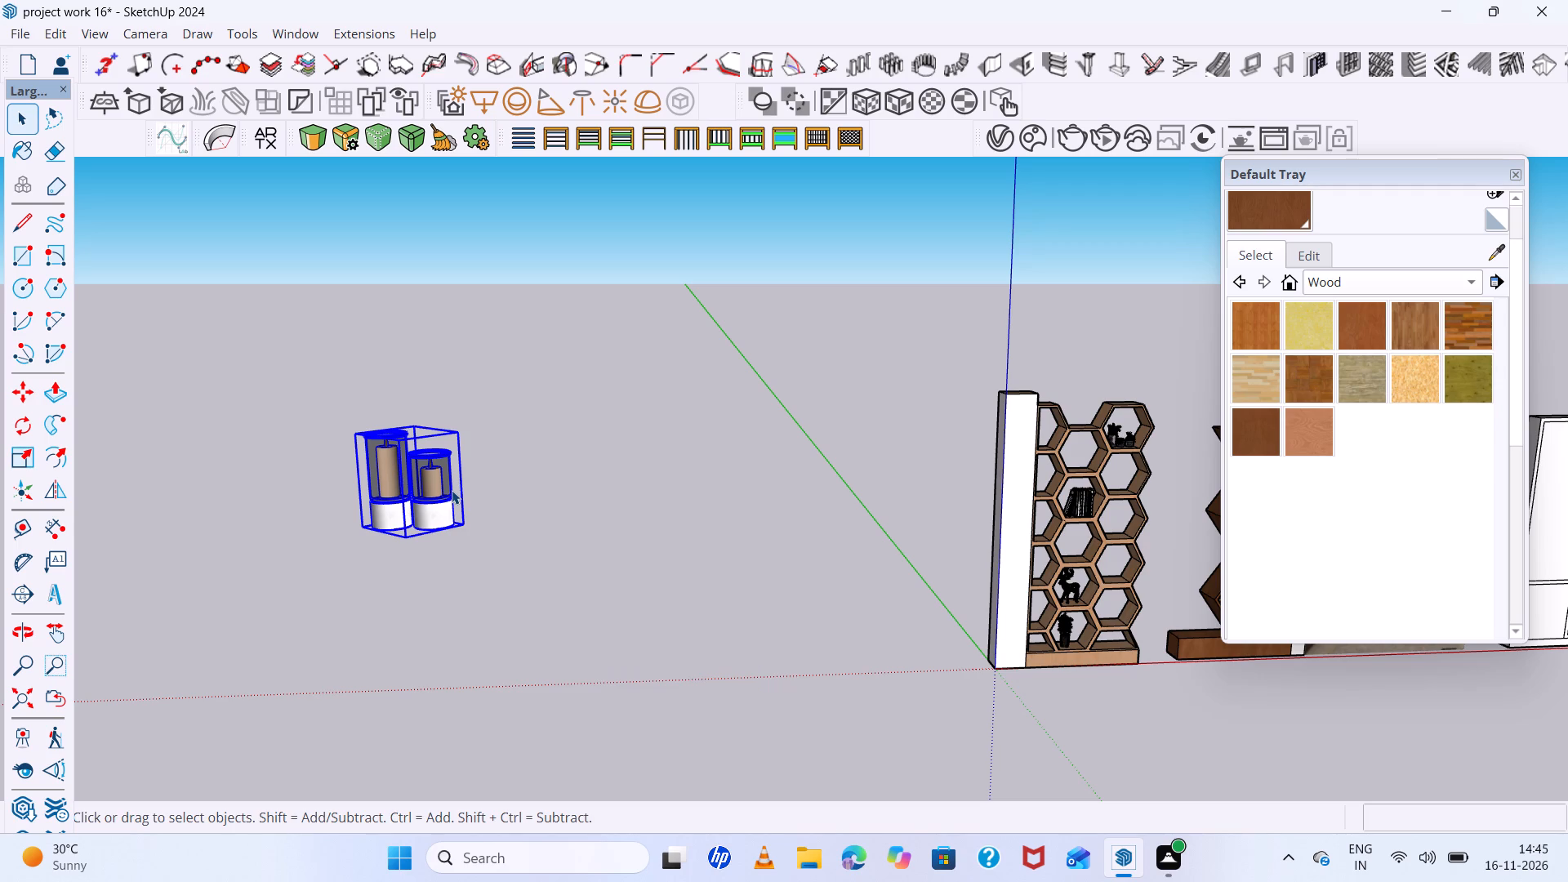
Move the candle holders about 10' 10" into the empty honeycomb cell between the books and the deer figure.
key(m)
click(465, 526)
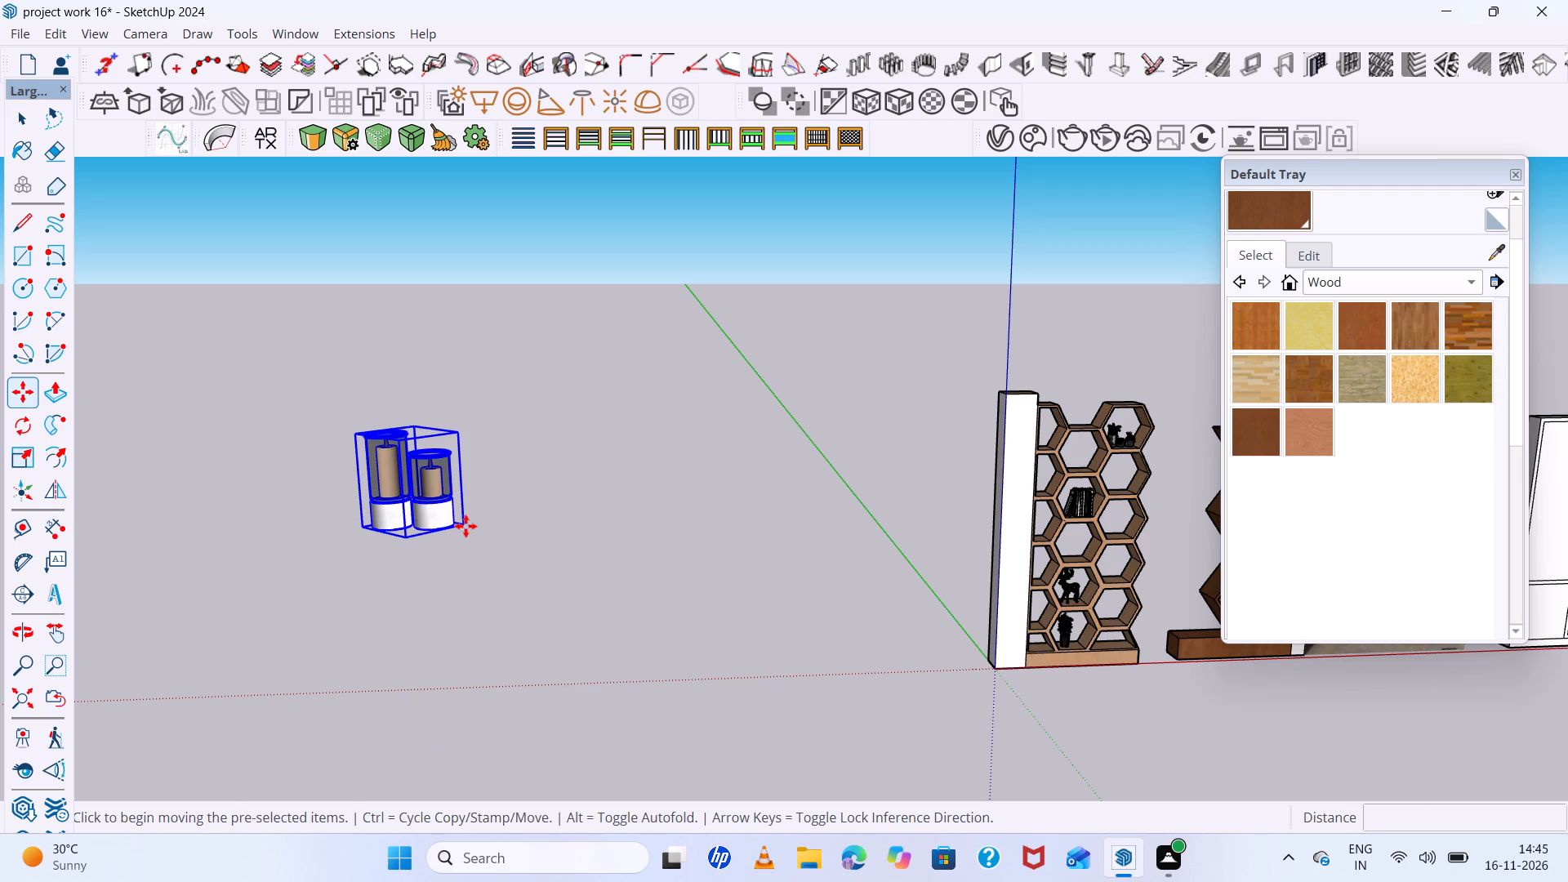
scroll(523, 528, down, 20)
scroll(857, 538, up, 12)
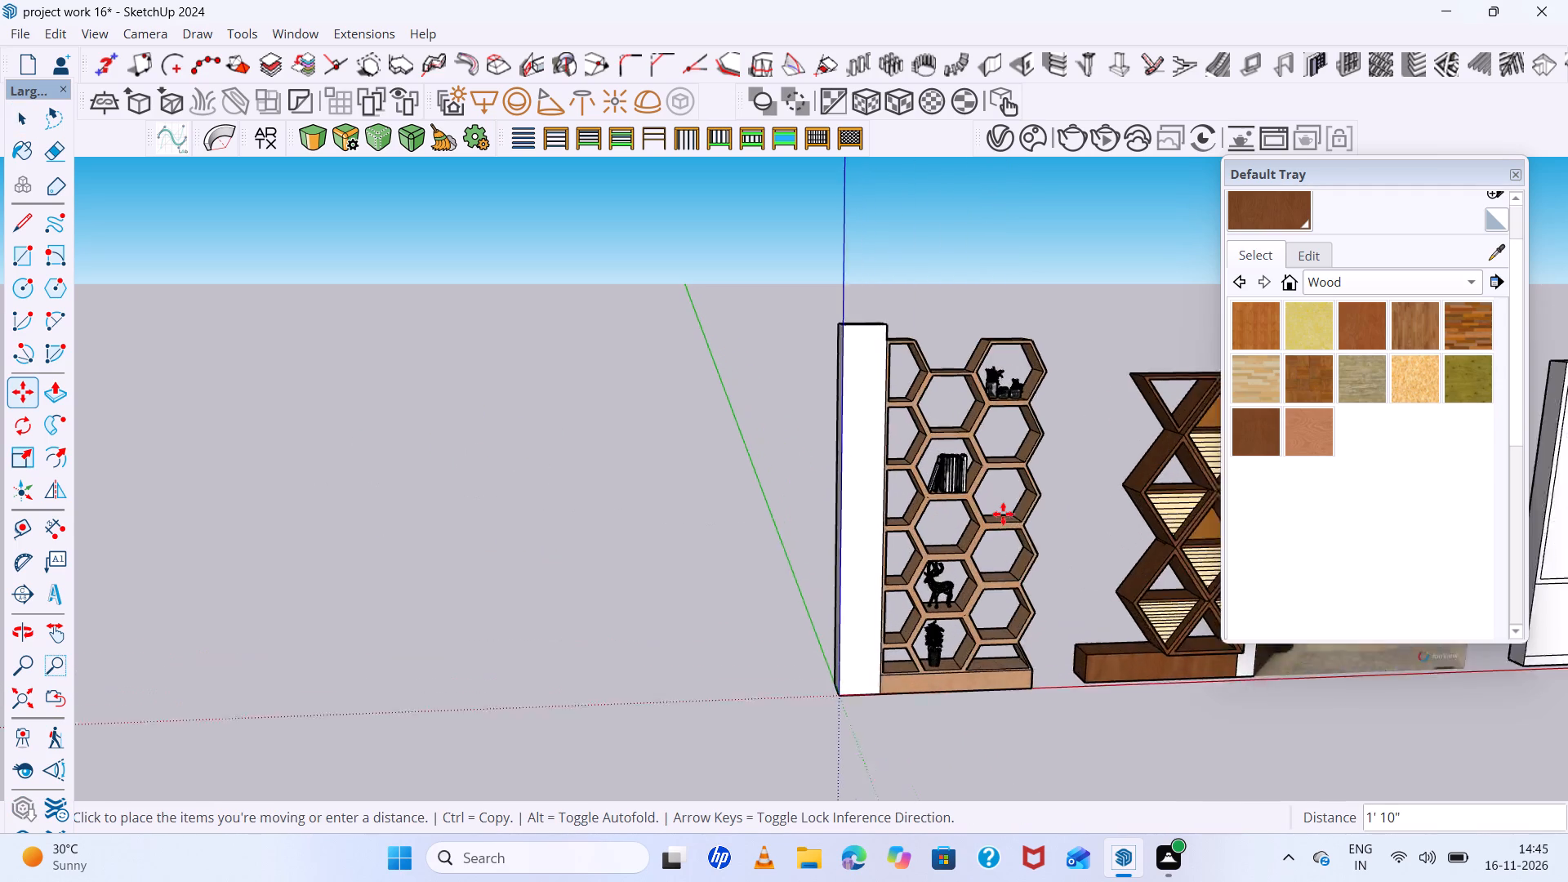
scroll(1003, 514, up, 11)
scroll(917, 568, up, 12)
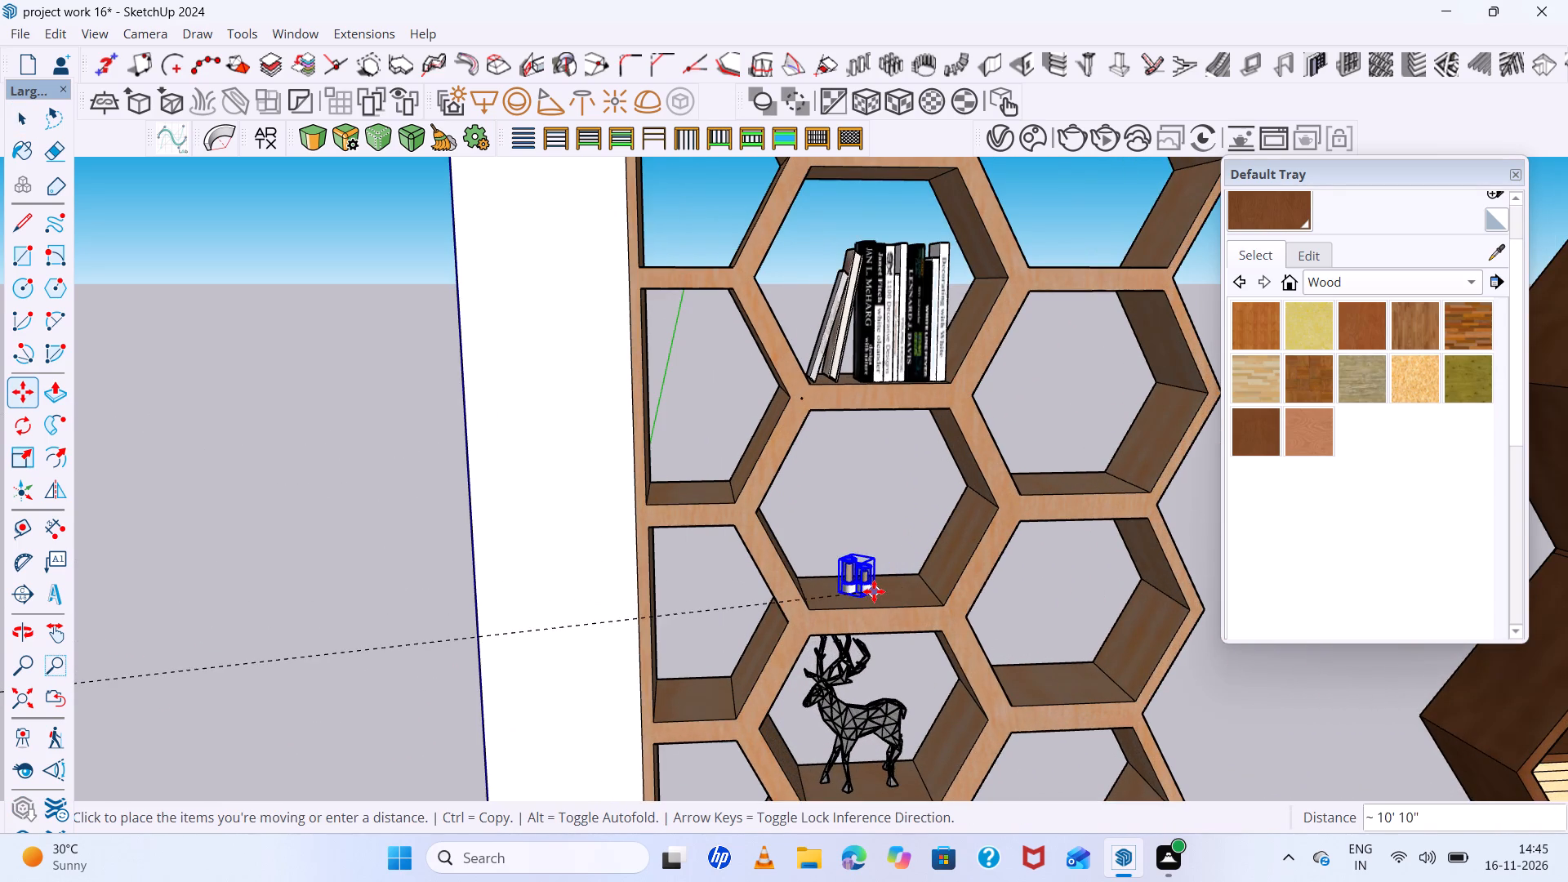
click(874, 593)
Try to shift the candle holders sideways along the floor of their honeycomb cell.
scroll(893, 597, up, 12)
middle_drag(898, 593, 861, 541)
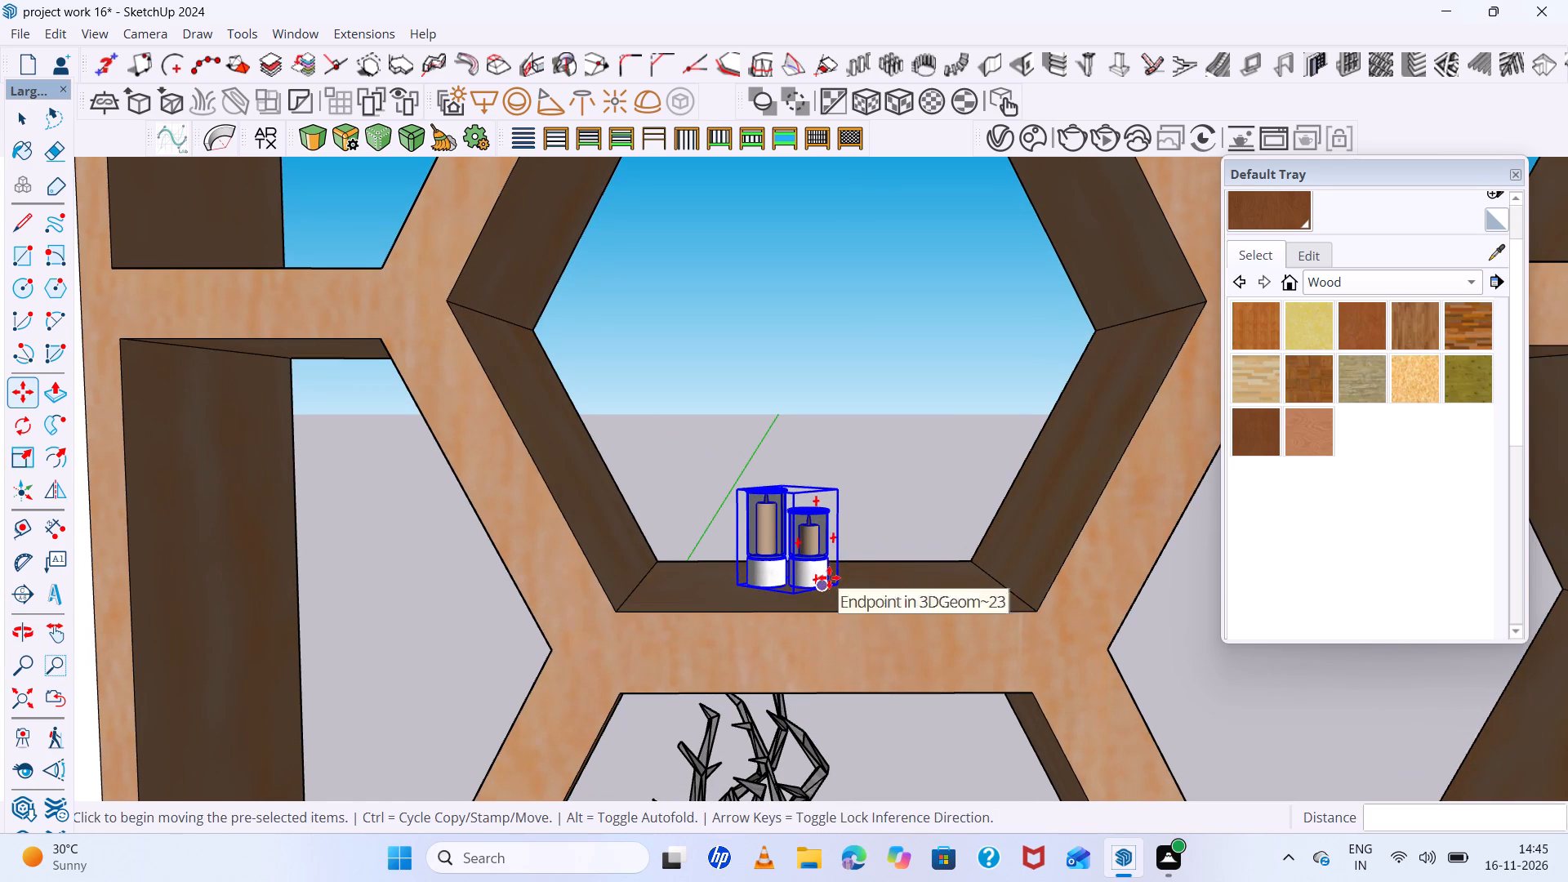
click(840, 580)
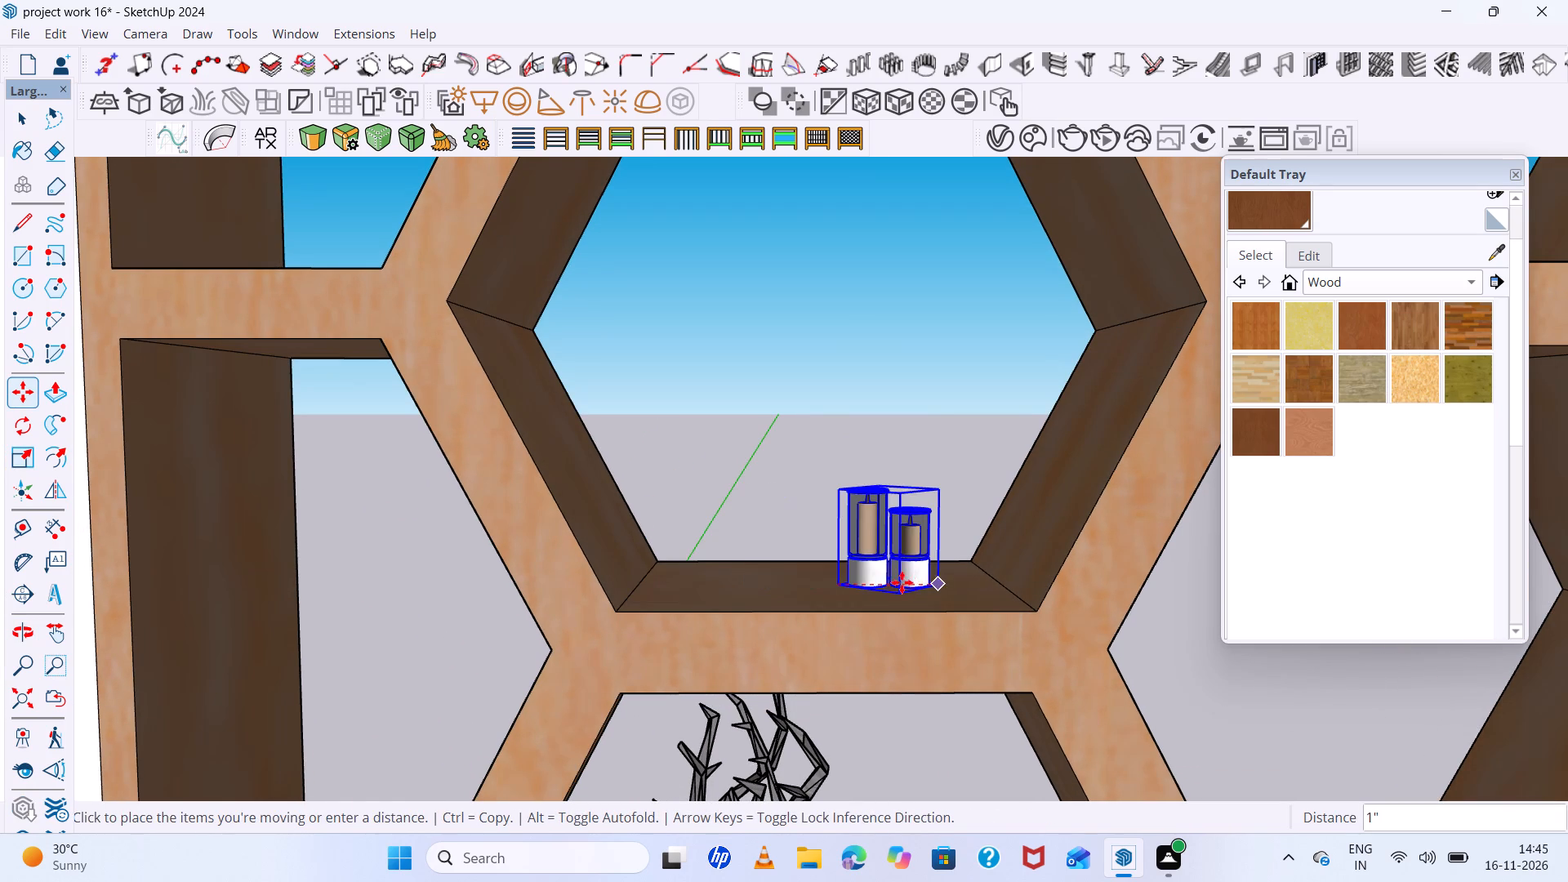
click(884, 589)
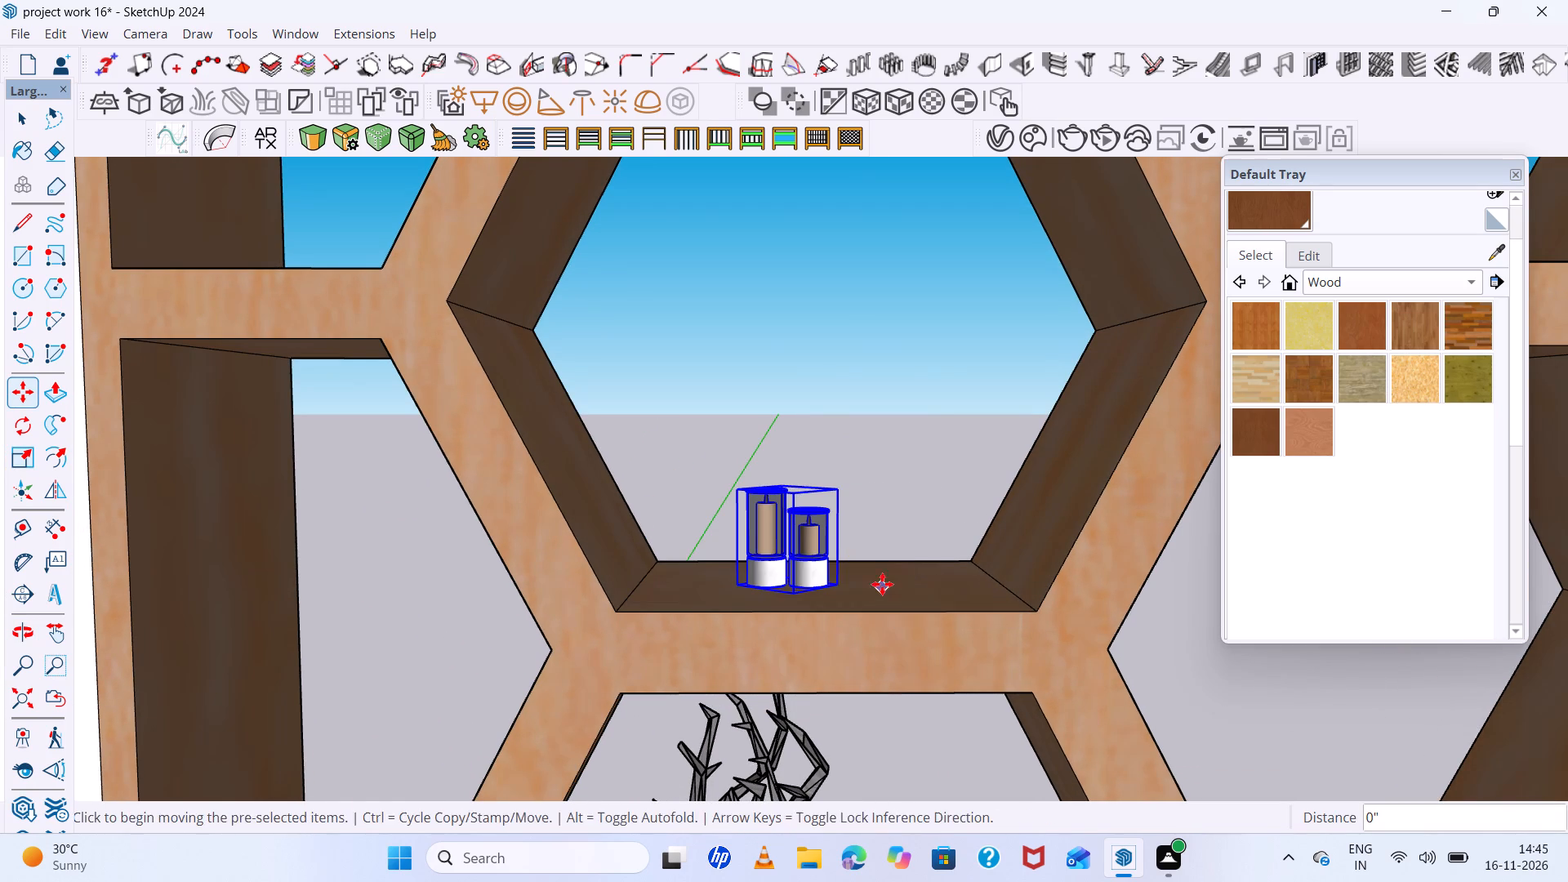
Enlarge the candle holders uniformly about their center to a little over 2.2 times their size.
scroll(883, 581, down, 4)
middle_drag(883, 581, 847, 656)
scroll(837, 594, up, 11)
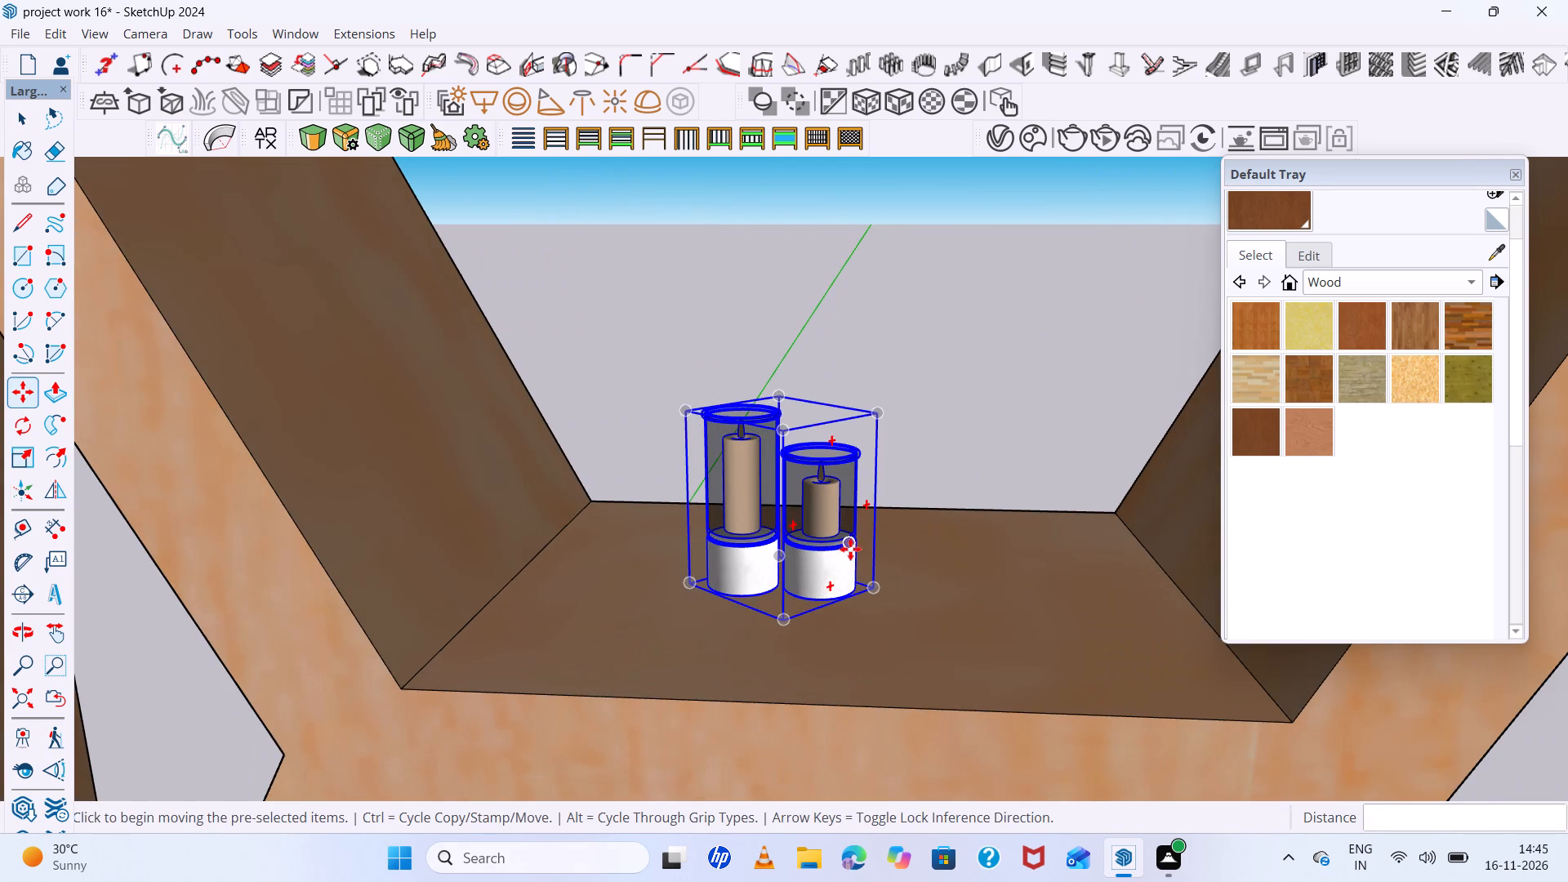
key(s)
drag(879, 410, 1007, 271)
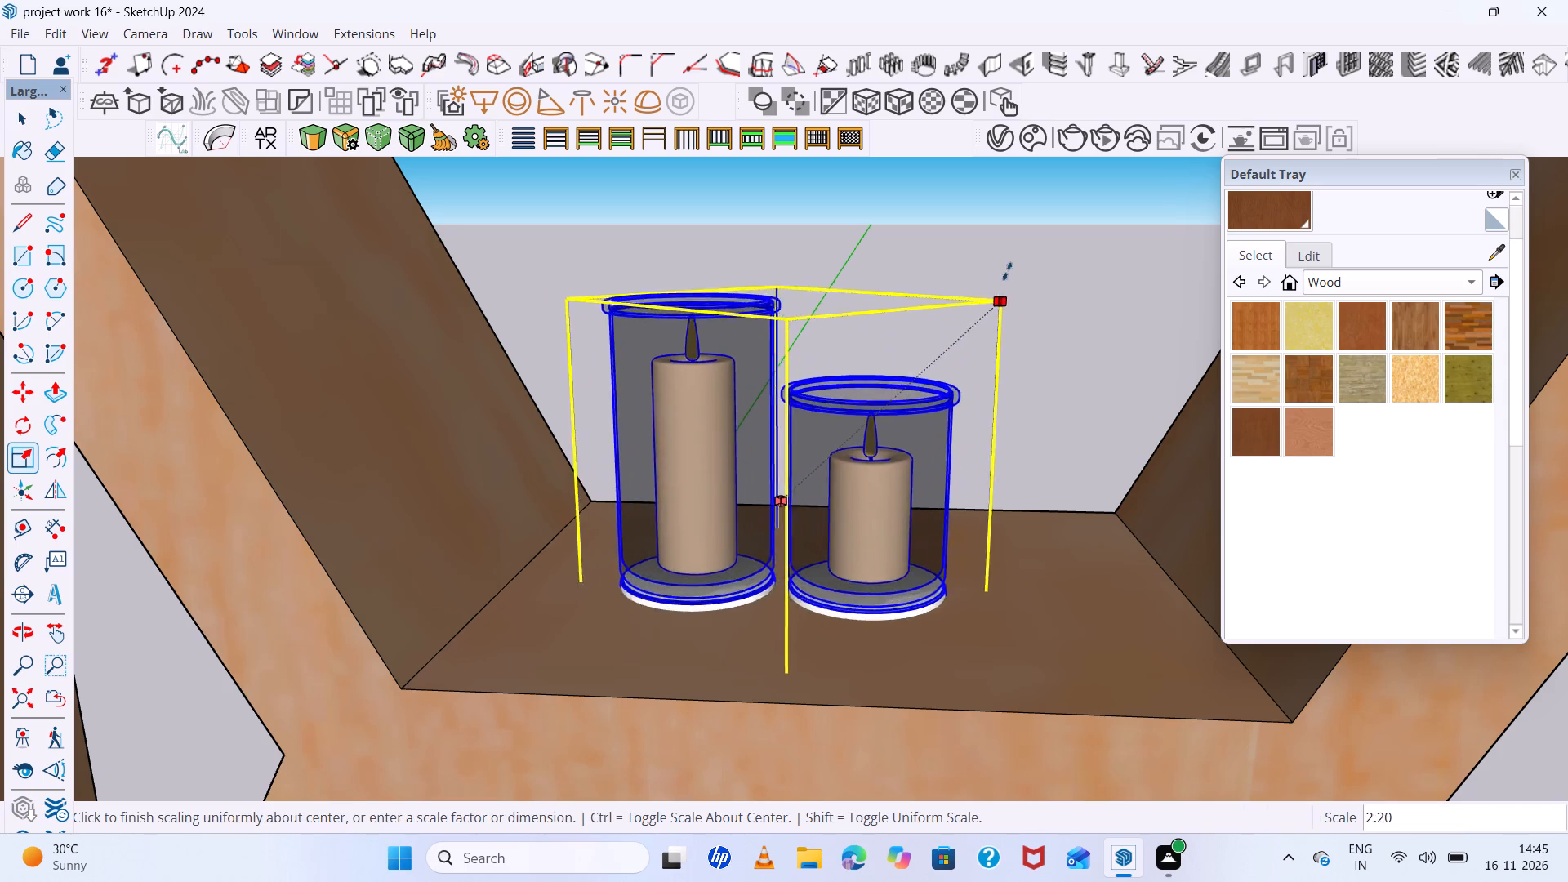
drag(1007, 271, 1021, 255)
scroll(911, 271, down, 12)
middle_drag(917, 317, 918, 268)
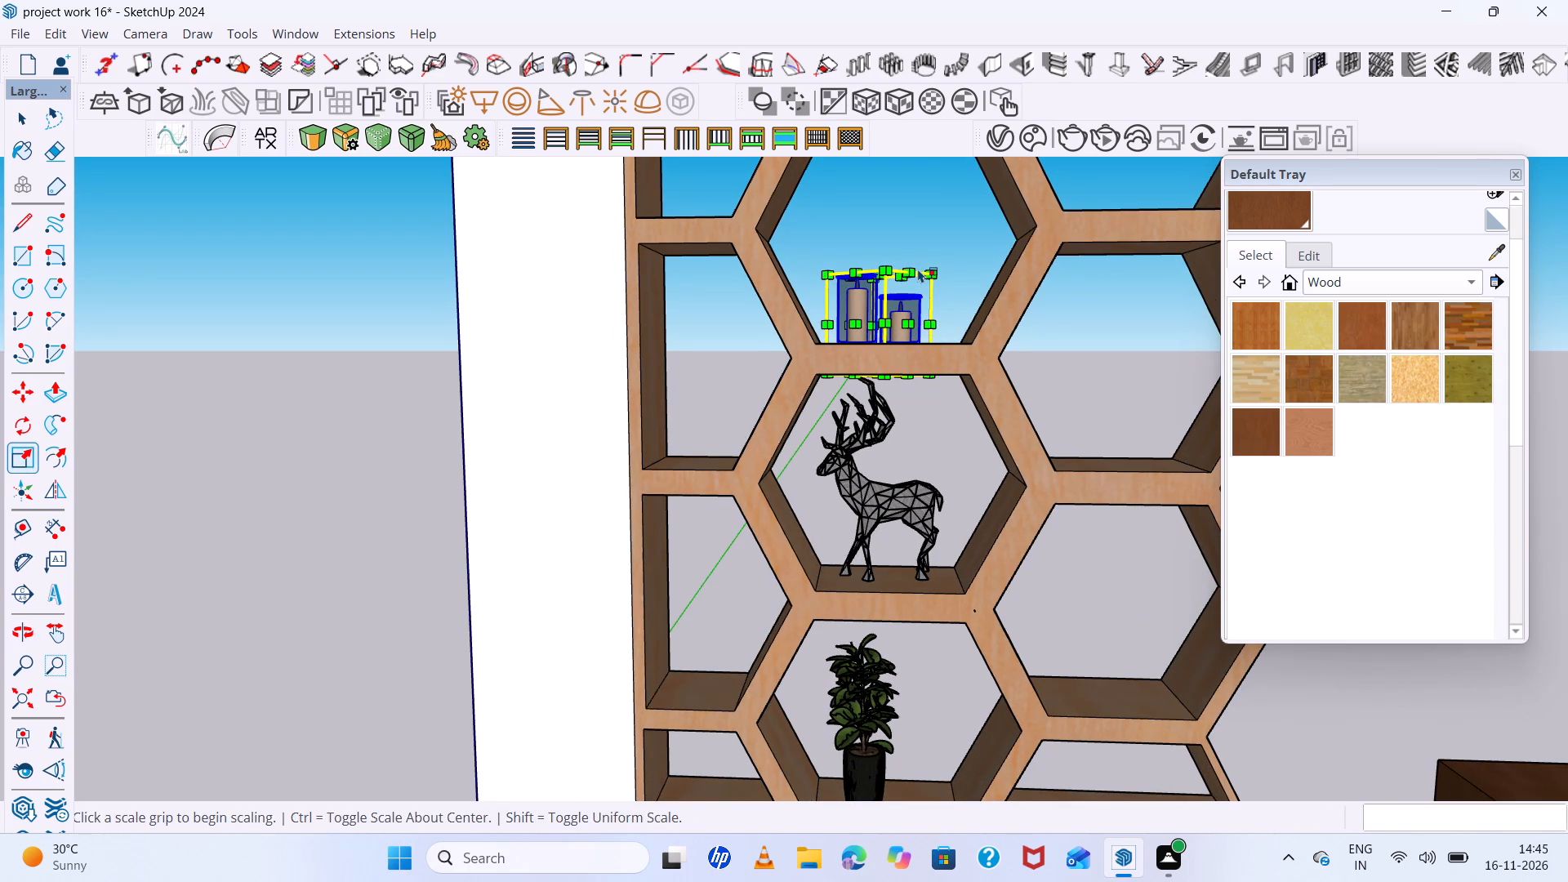
Raise the candle holders about 10" along the blue axis so their bases clear the cell's floor.
key(m)
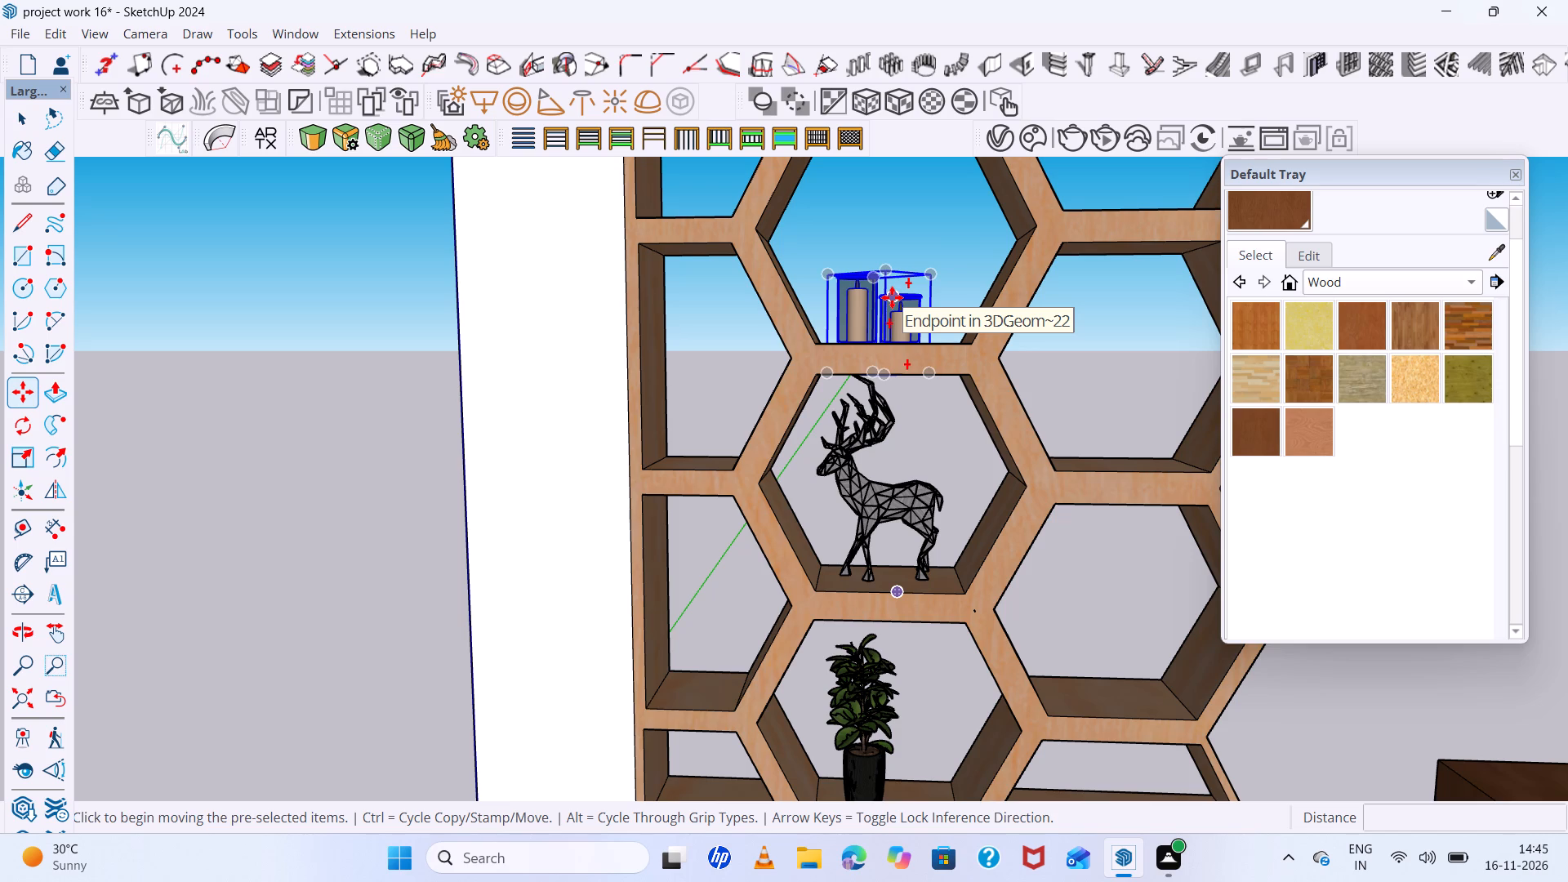
click(879, 308)
key(Up)
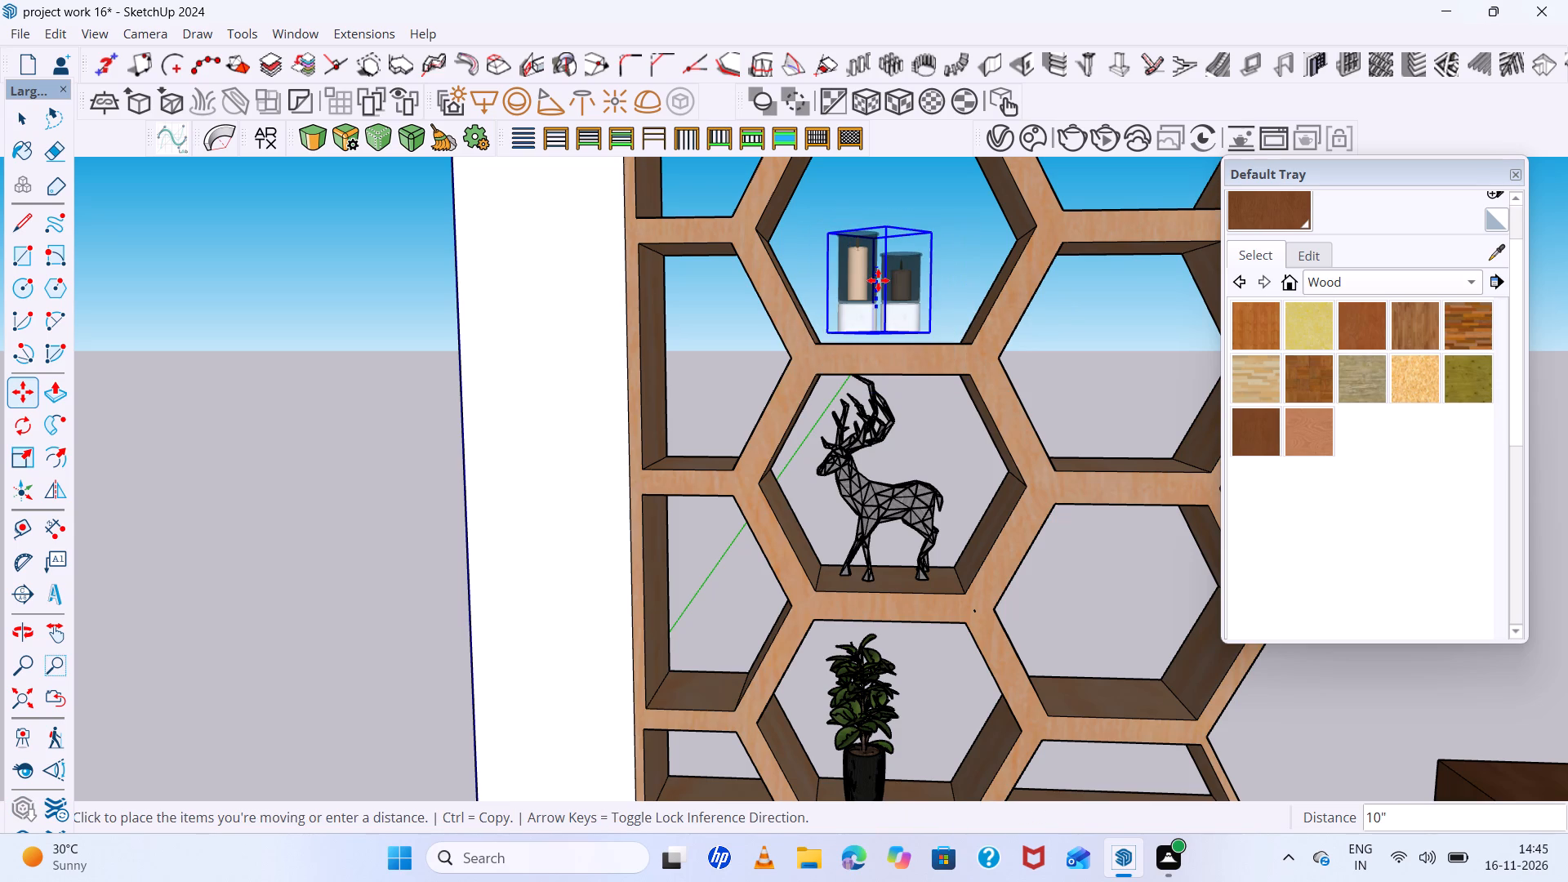
click(878, 280)
Shift the candle holders about 1" along the cell floor to center them above the deer's cell, and deselect them.
scroll(898, 327, down, 1)
middle_drag(898, 327, 901, 391)
scroll(907, 353, up, 2)
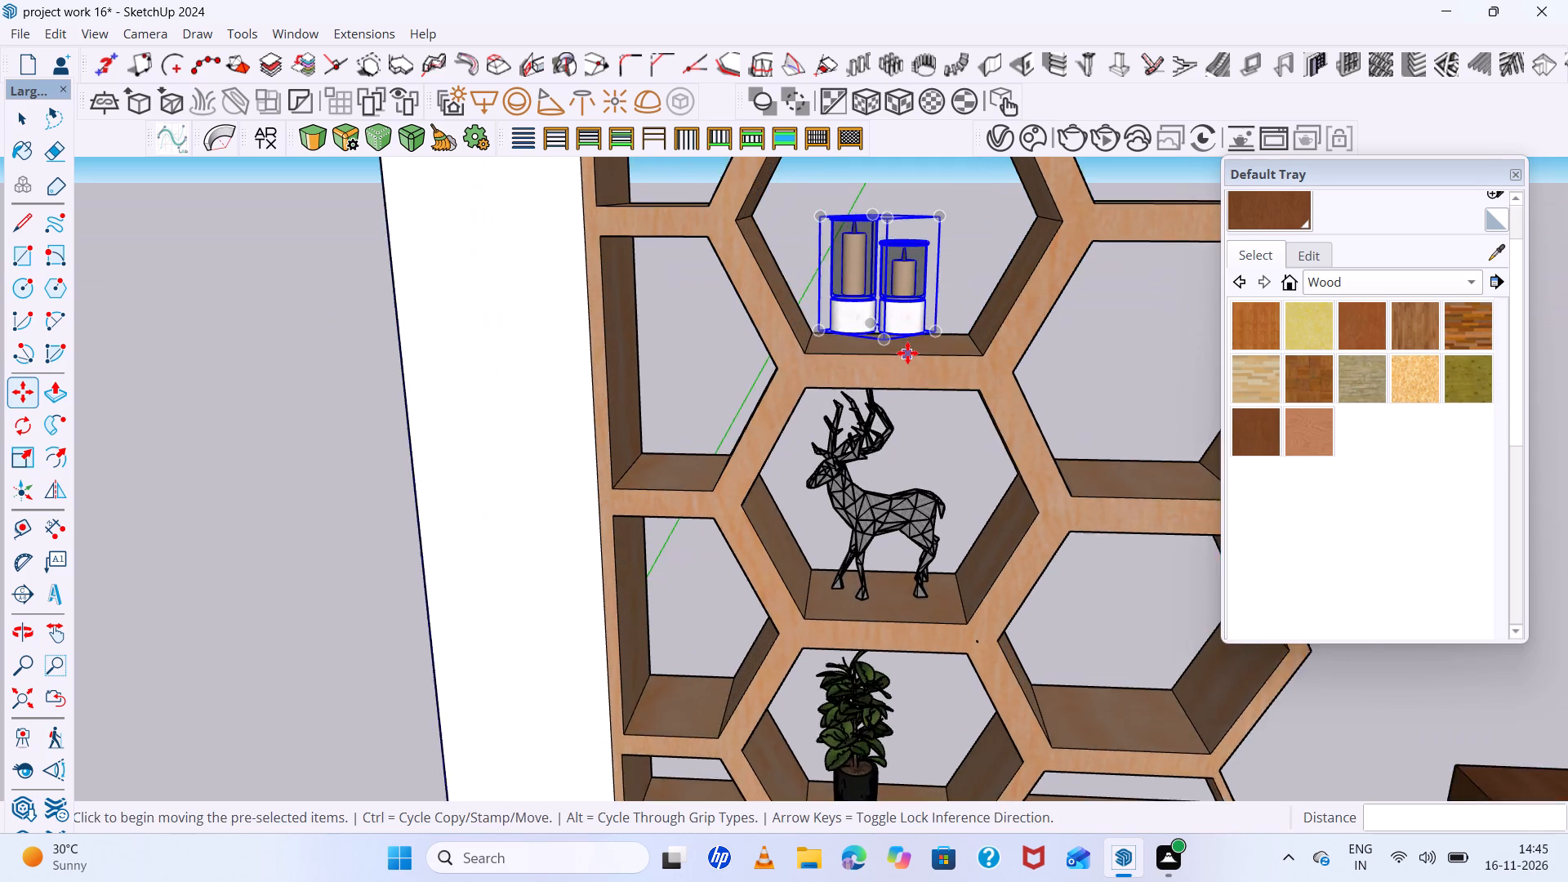
scroll(907, 353, up, 2)
scroll(907, 353, down, 3)
scroll(907, 351, up, 14)
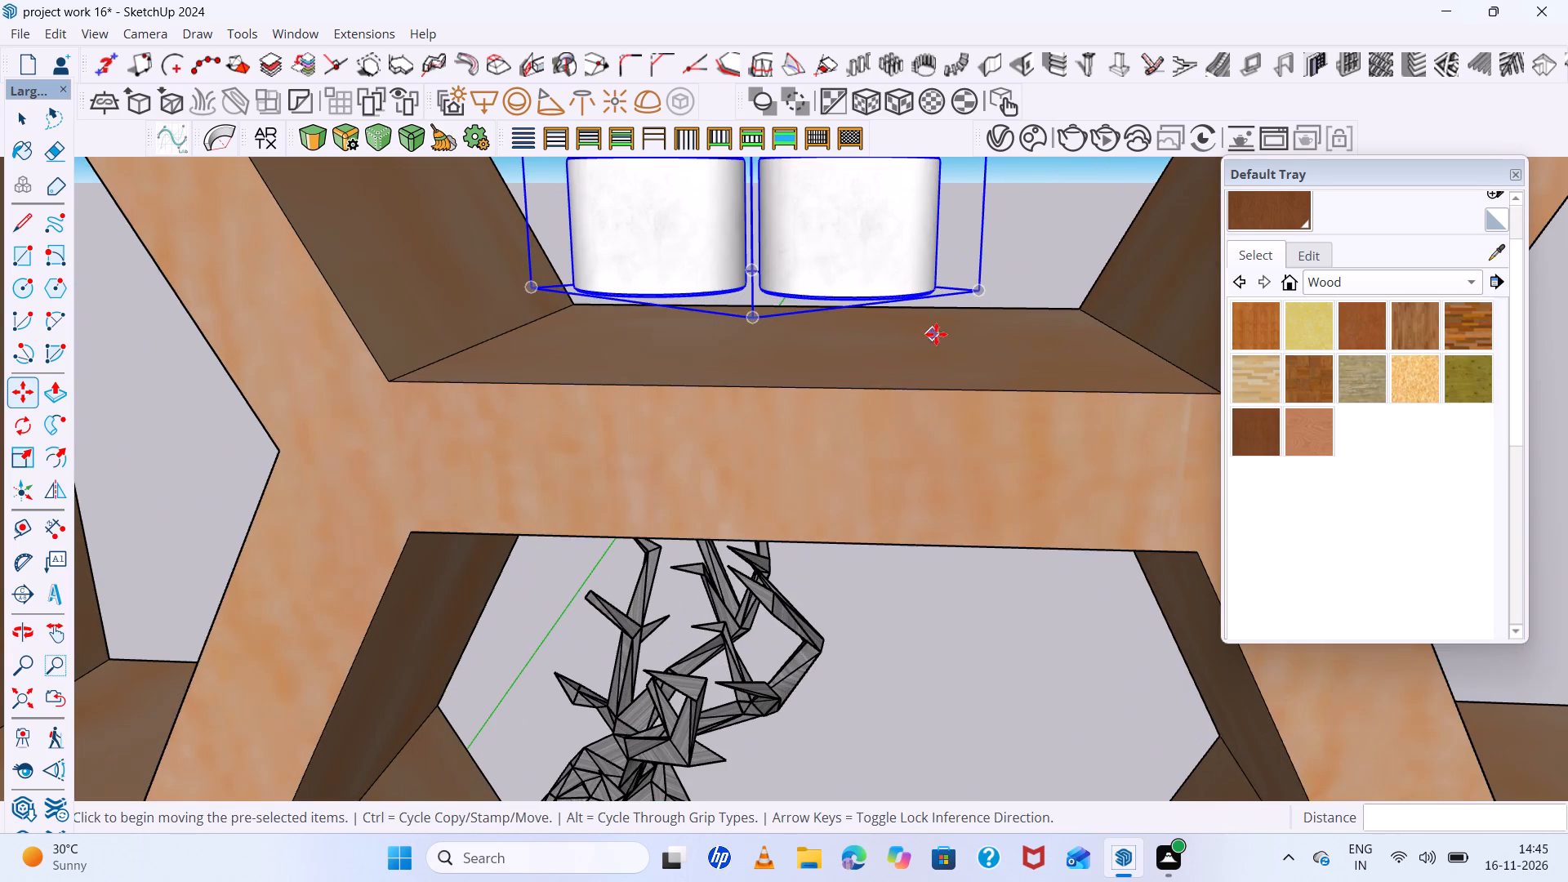
click(978, 292)
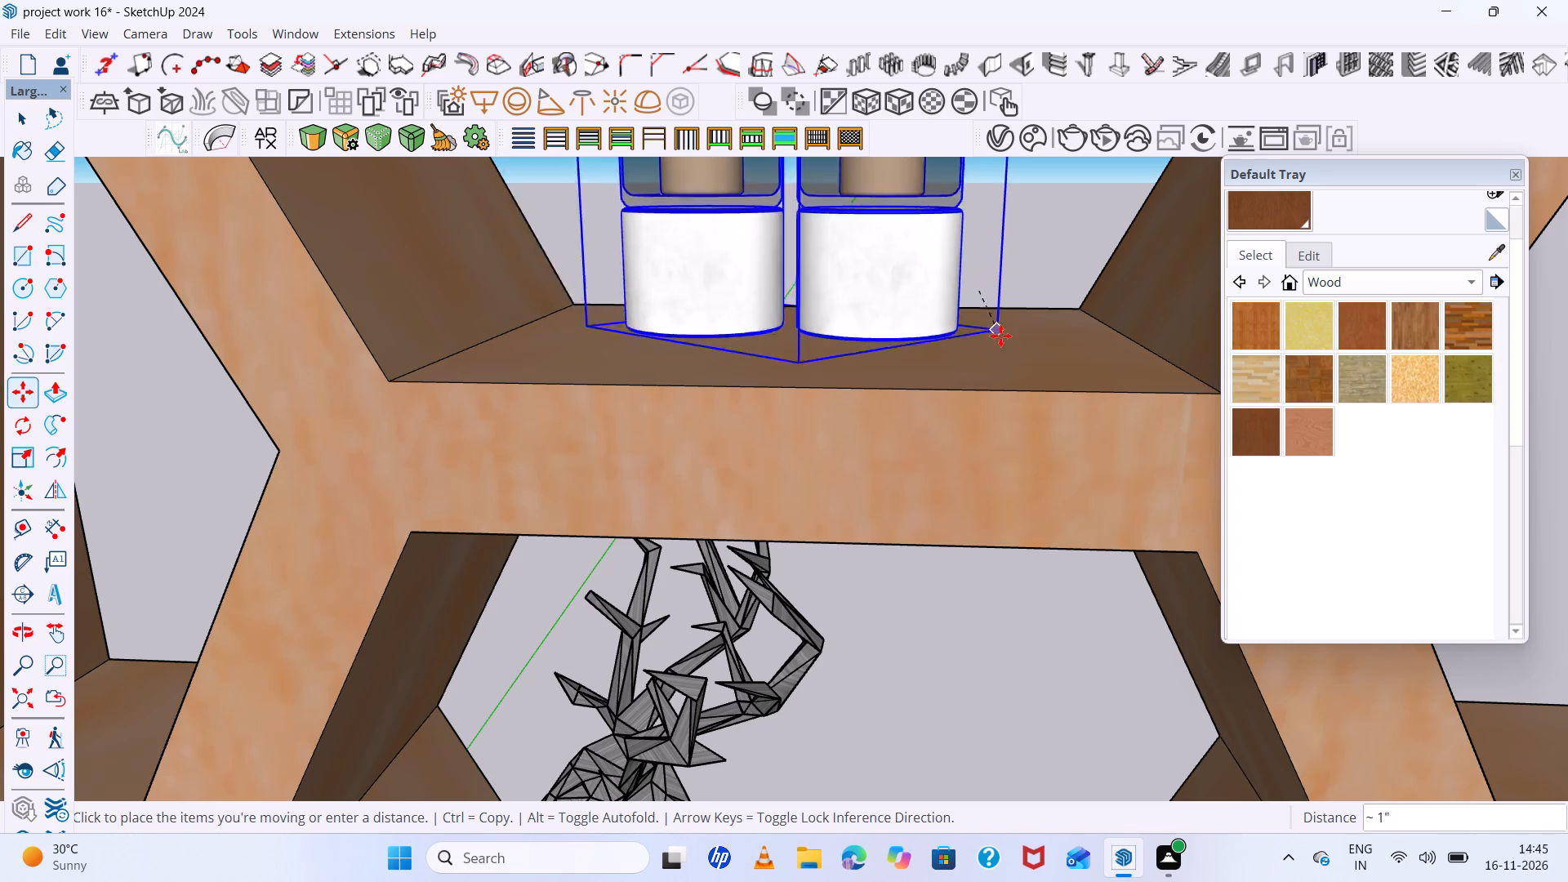
click(1097, 340)
scroll(902, 330, down, 2)
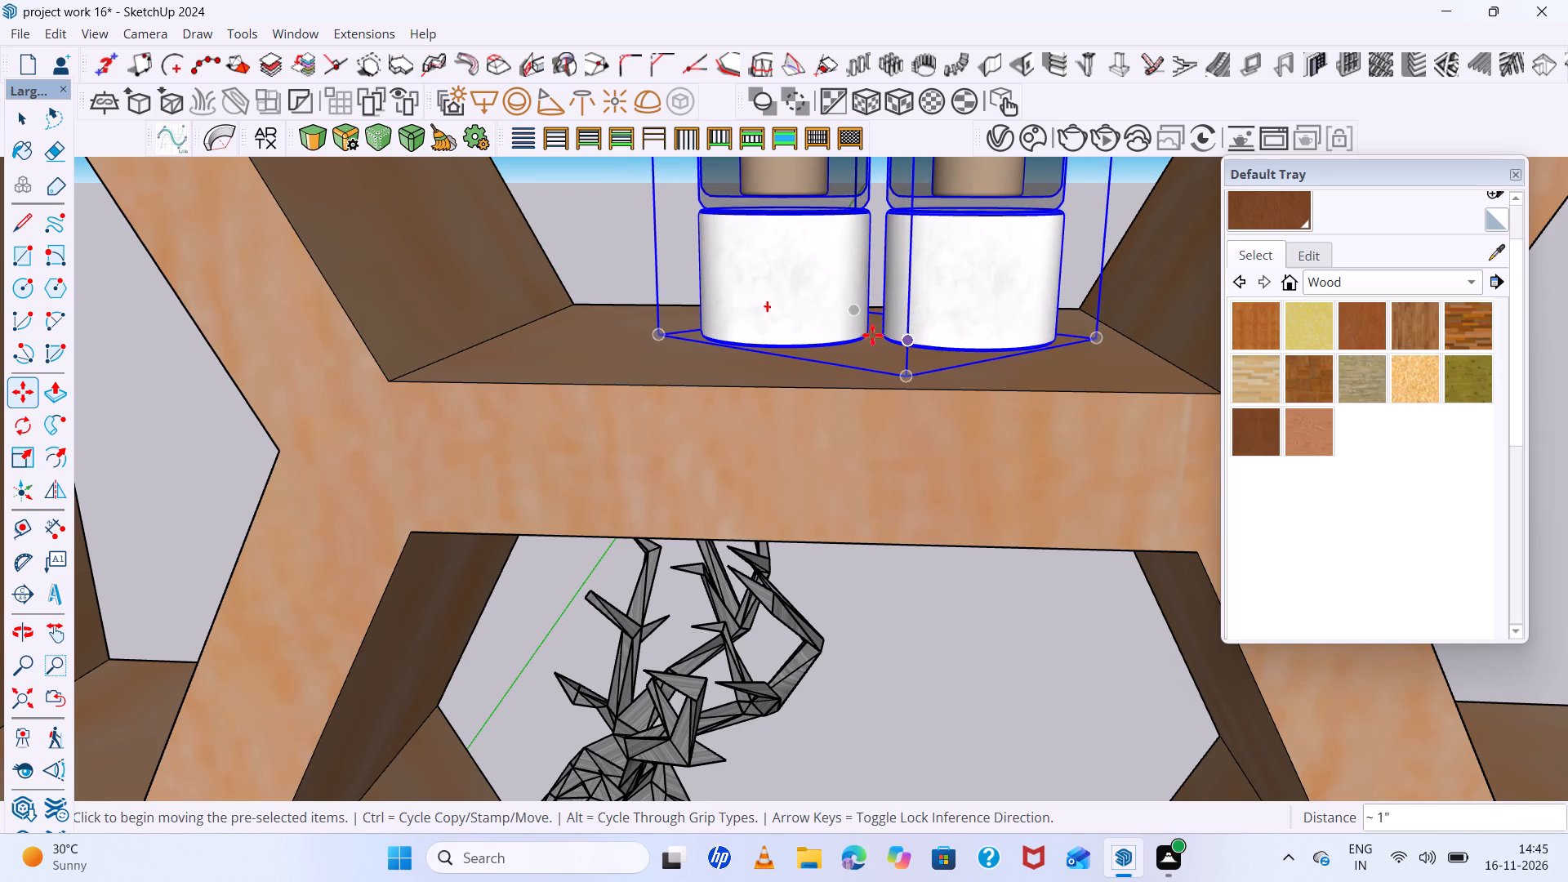
scroll(872, 335, down, 17)
middle_drag(960, 412, 954, 363)
key(space)
click(1035, 361)
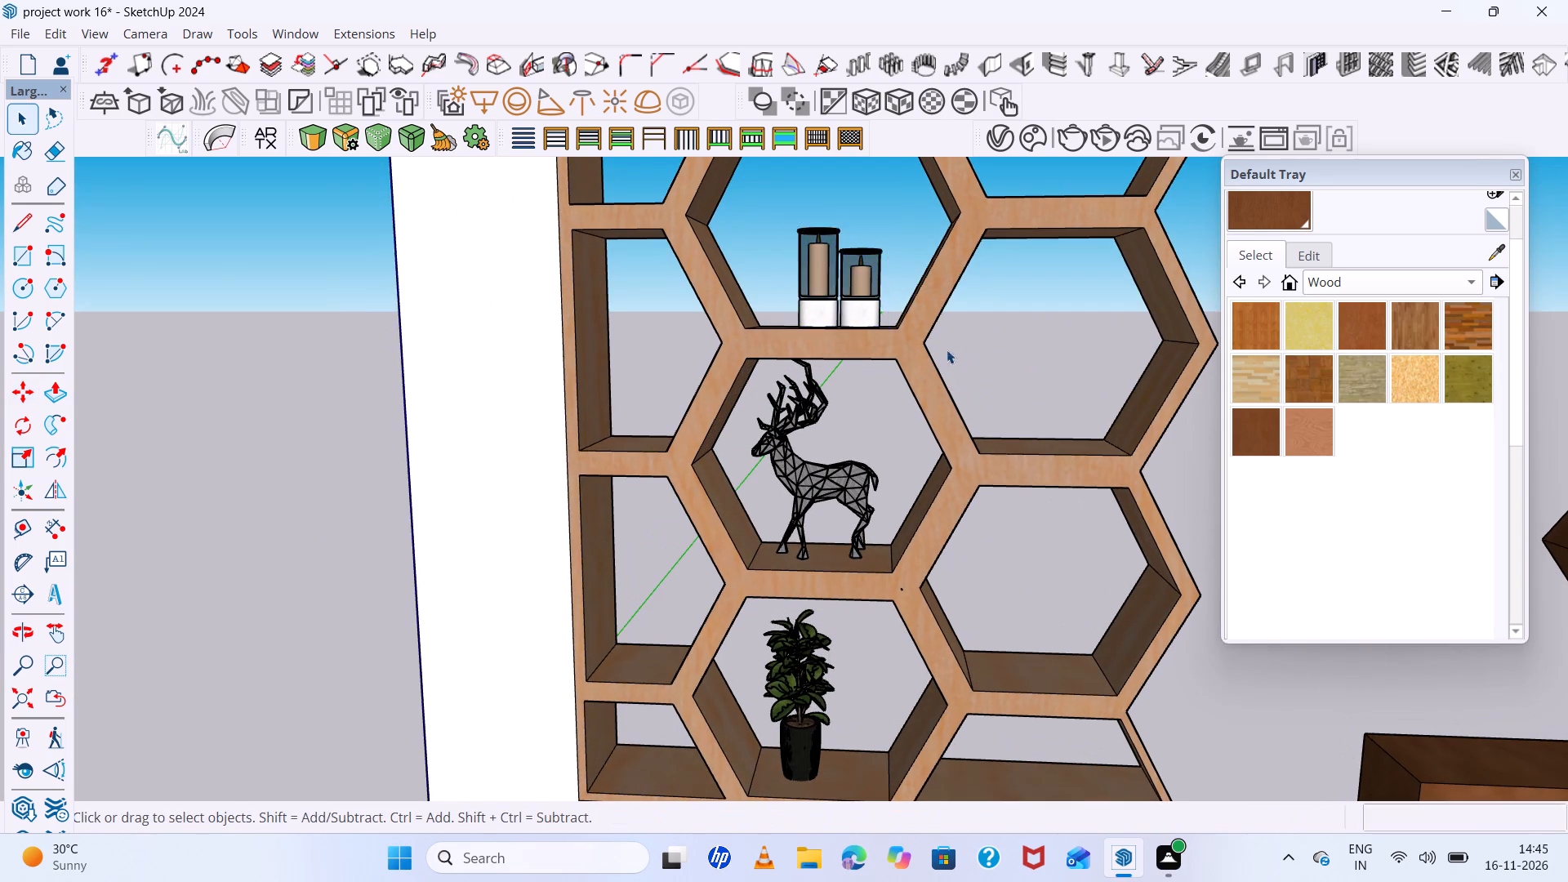
scroll(807, 360, down, 12)
middle_drag(969, 501, 991, 435)
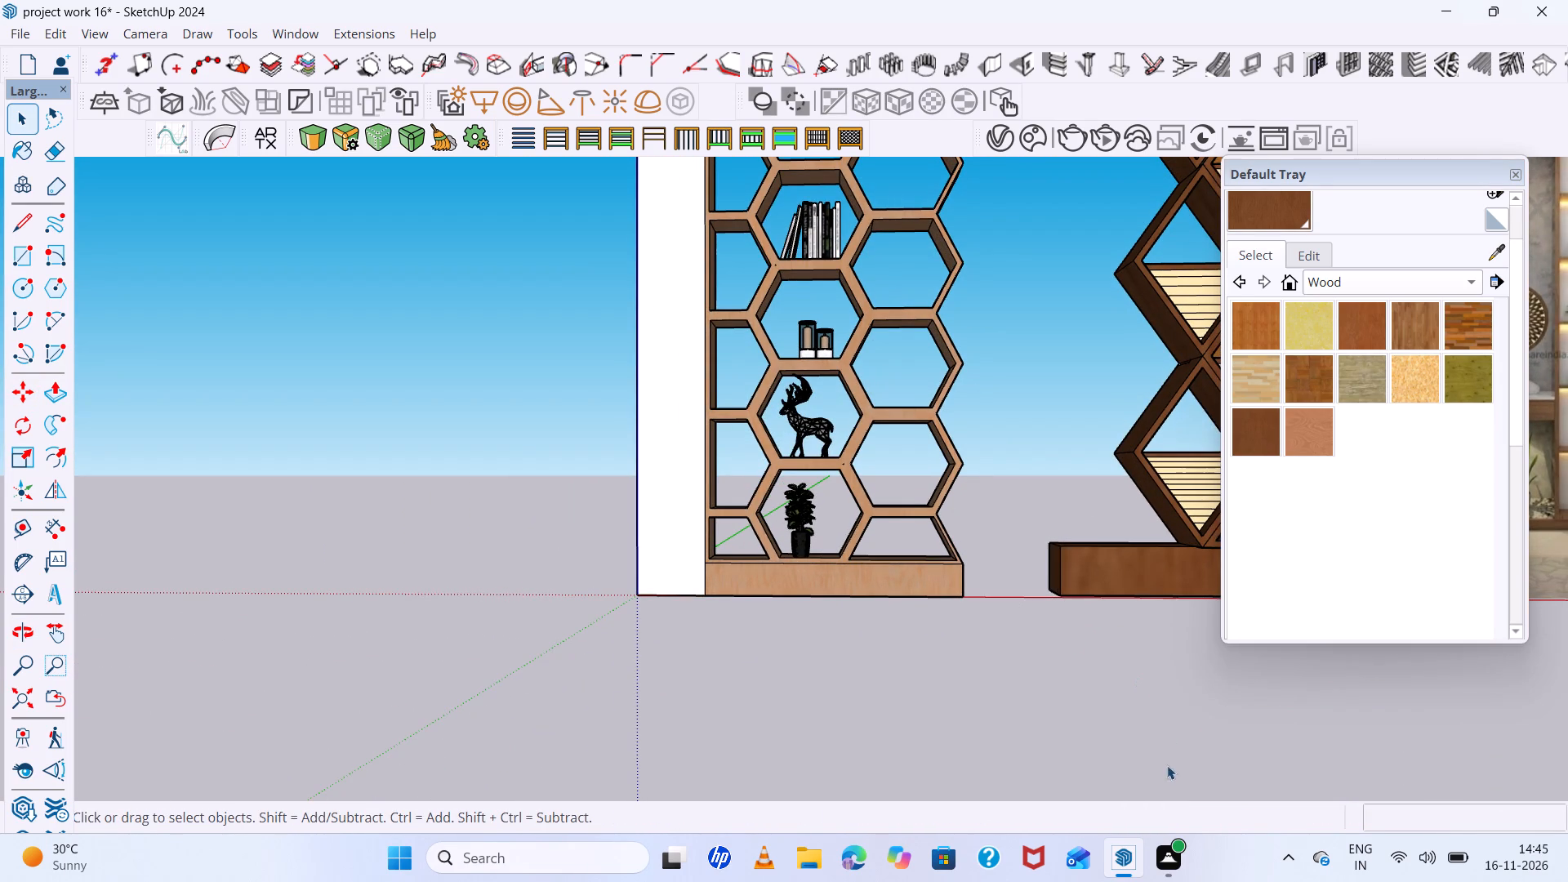
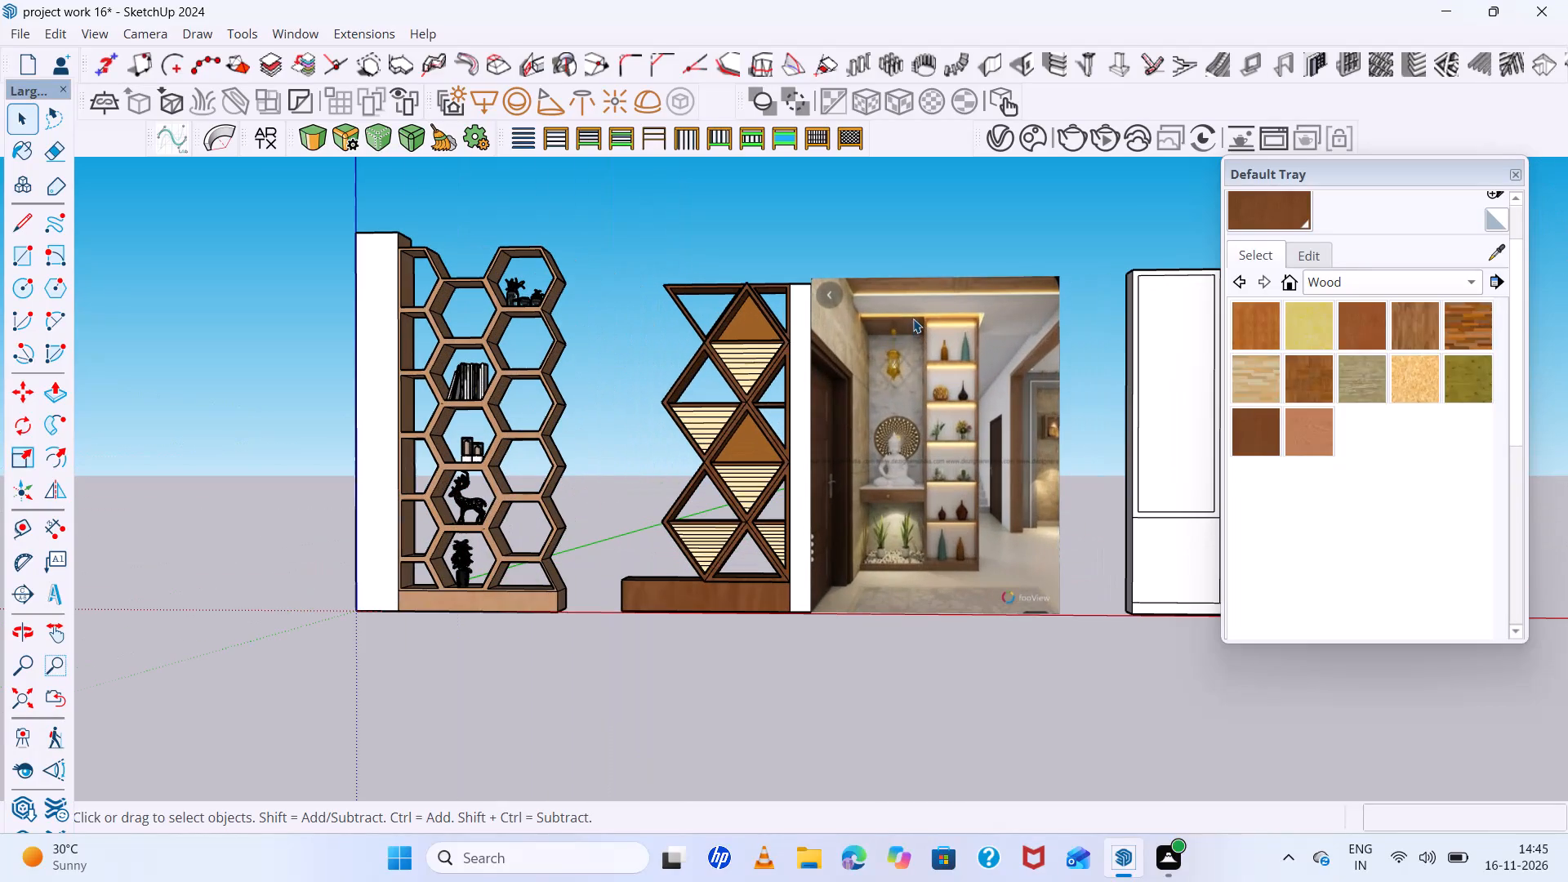
Save the model with the furnished honeycomb shelf under its existing file name.
key(ctrl+s)
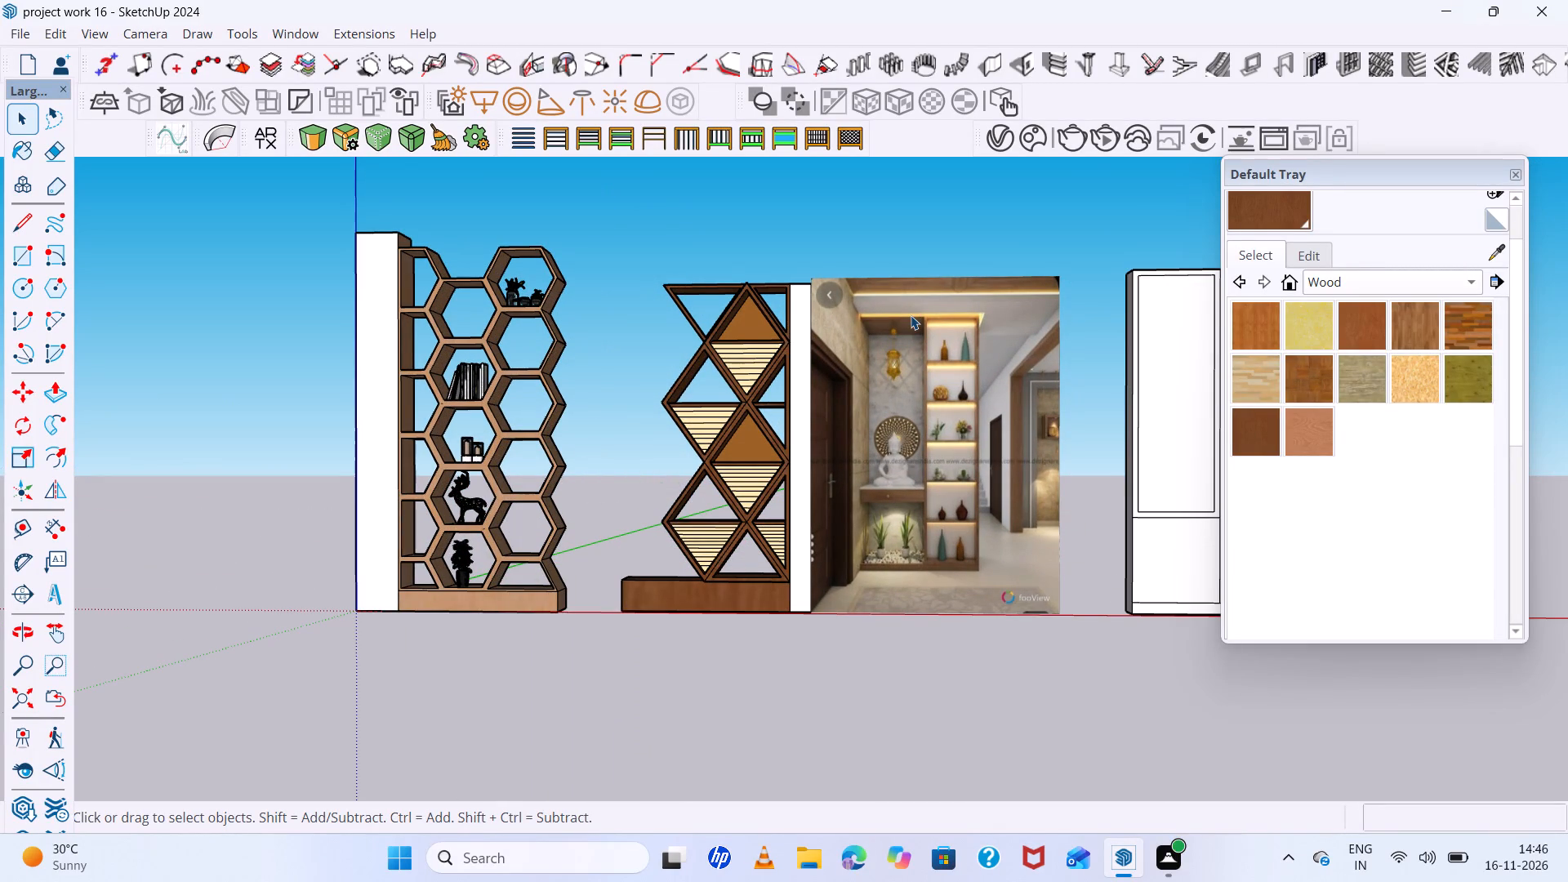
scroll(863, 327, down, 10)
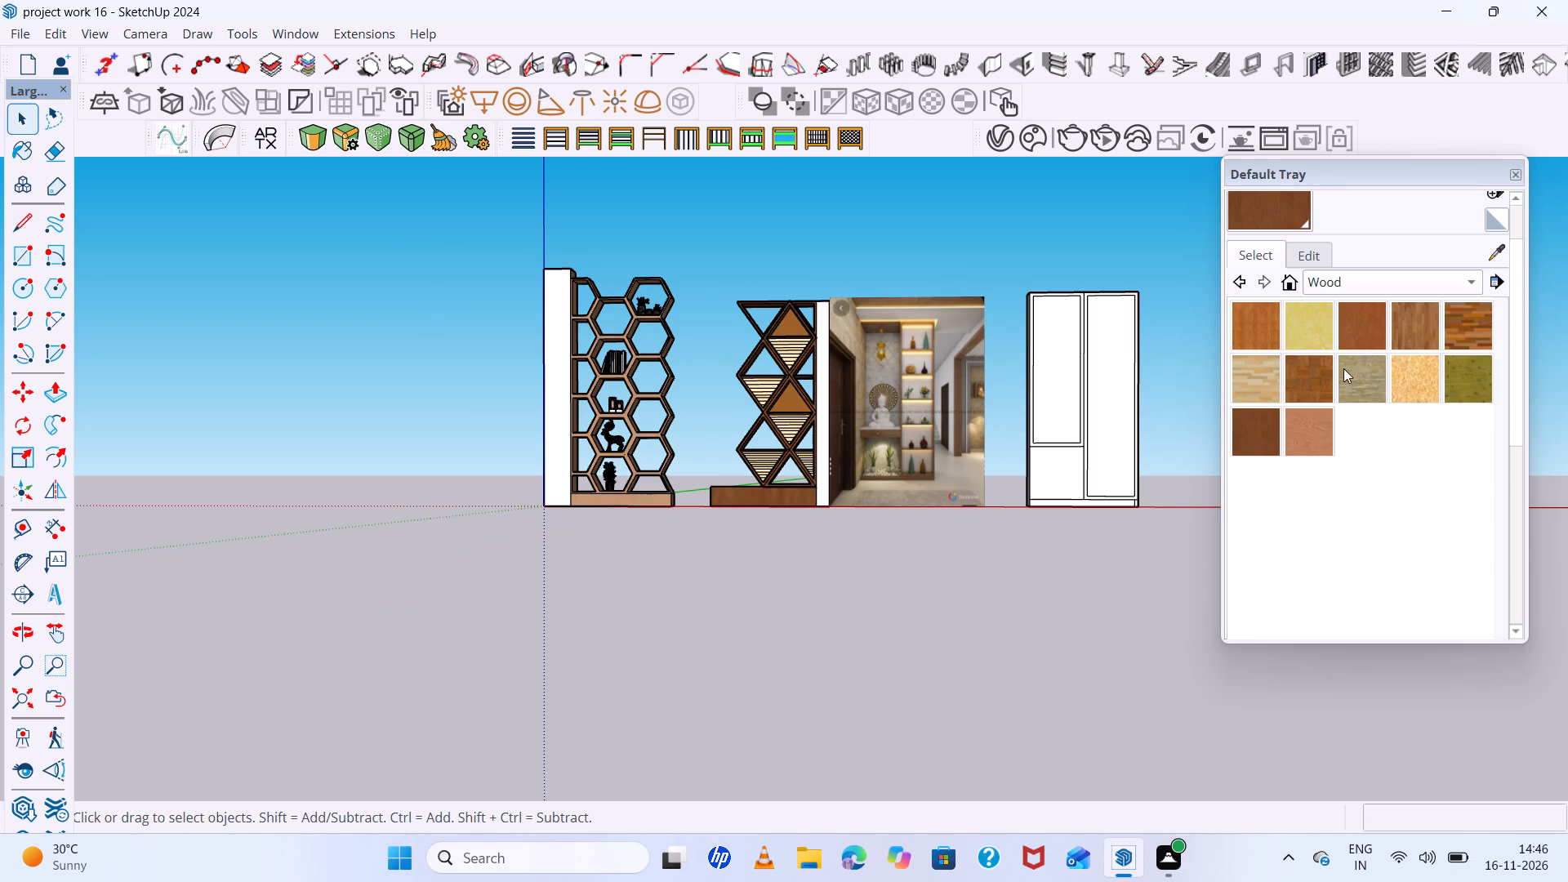
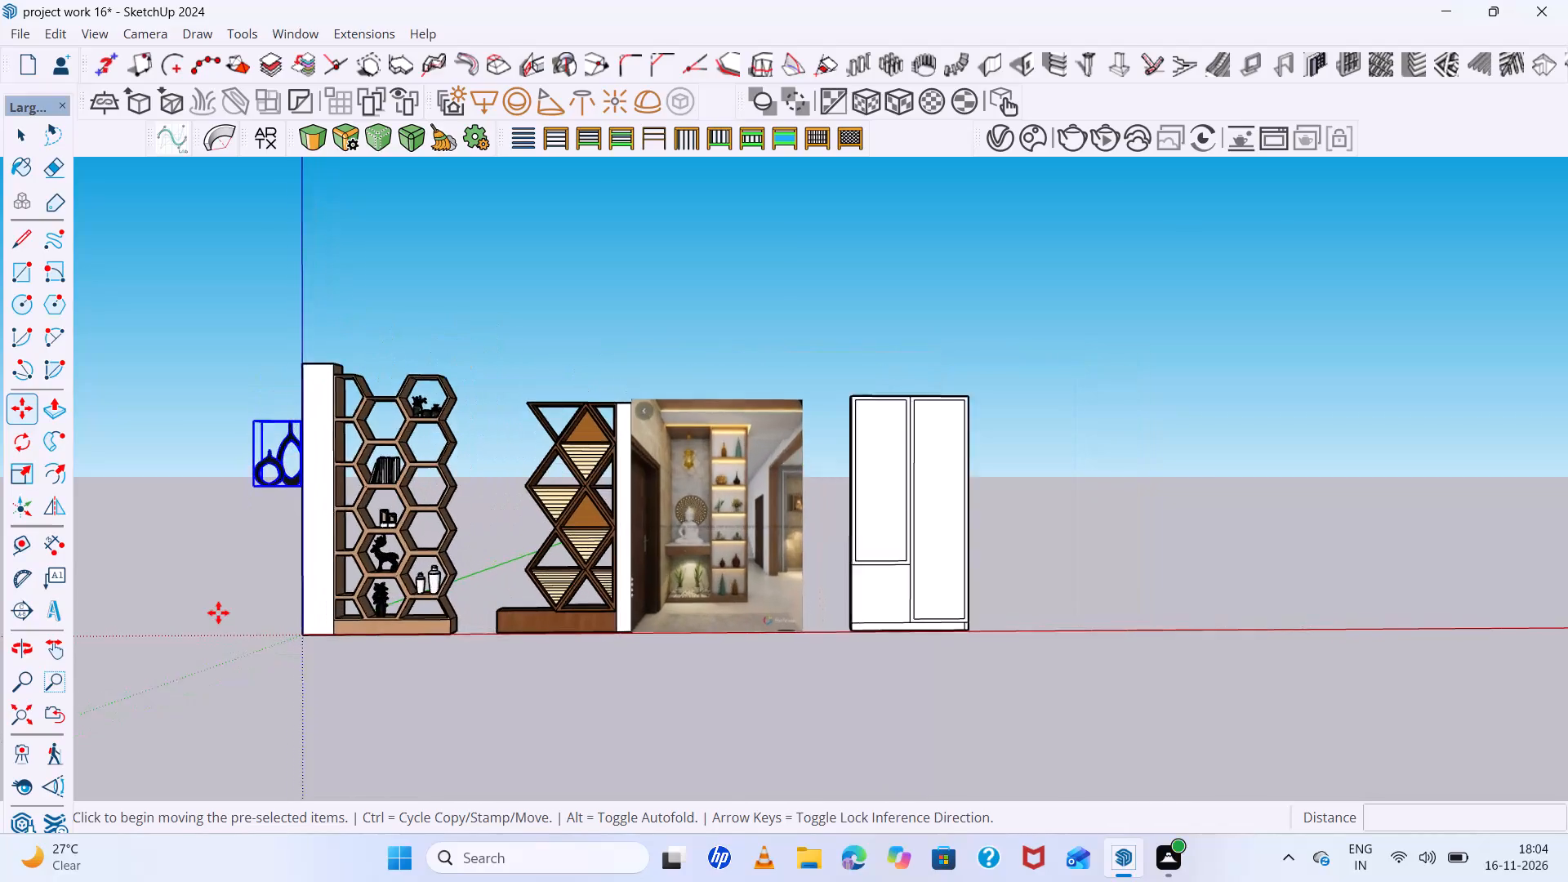
Scale the pair of black teardrop vases down uniformly in two passes, by about 0.77 and then 0.49.
scroll(218, 612, down, 4)
middle_drag(219, 612, 280, 613)
scroll(239, 627, up, 6)
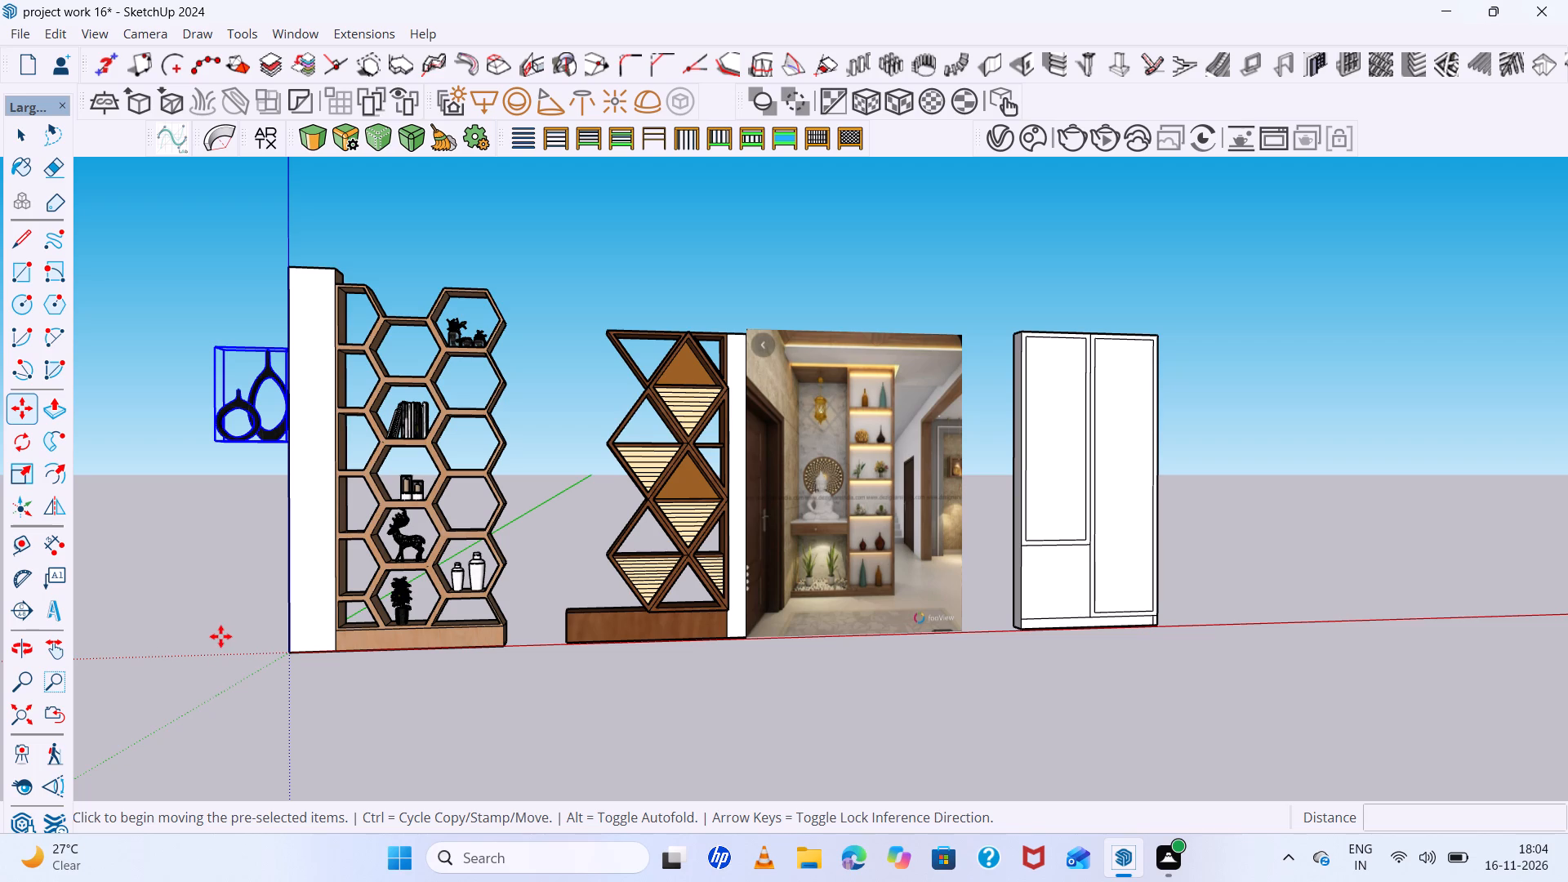
scroll(277, 546, down, 3)
scroll(265, 452, up, 3)
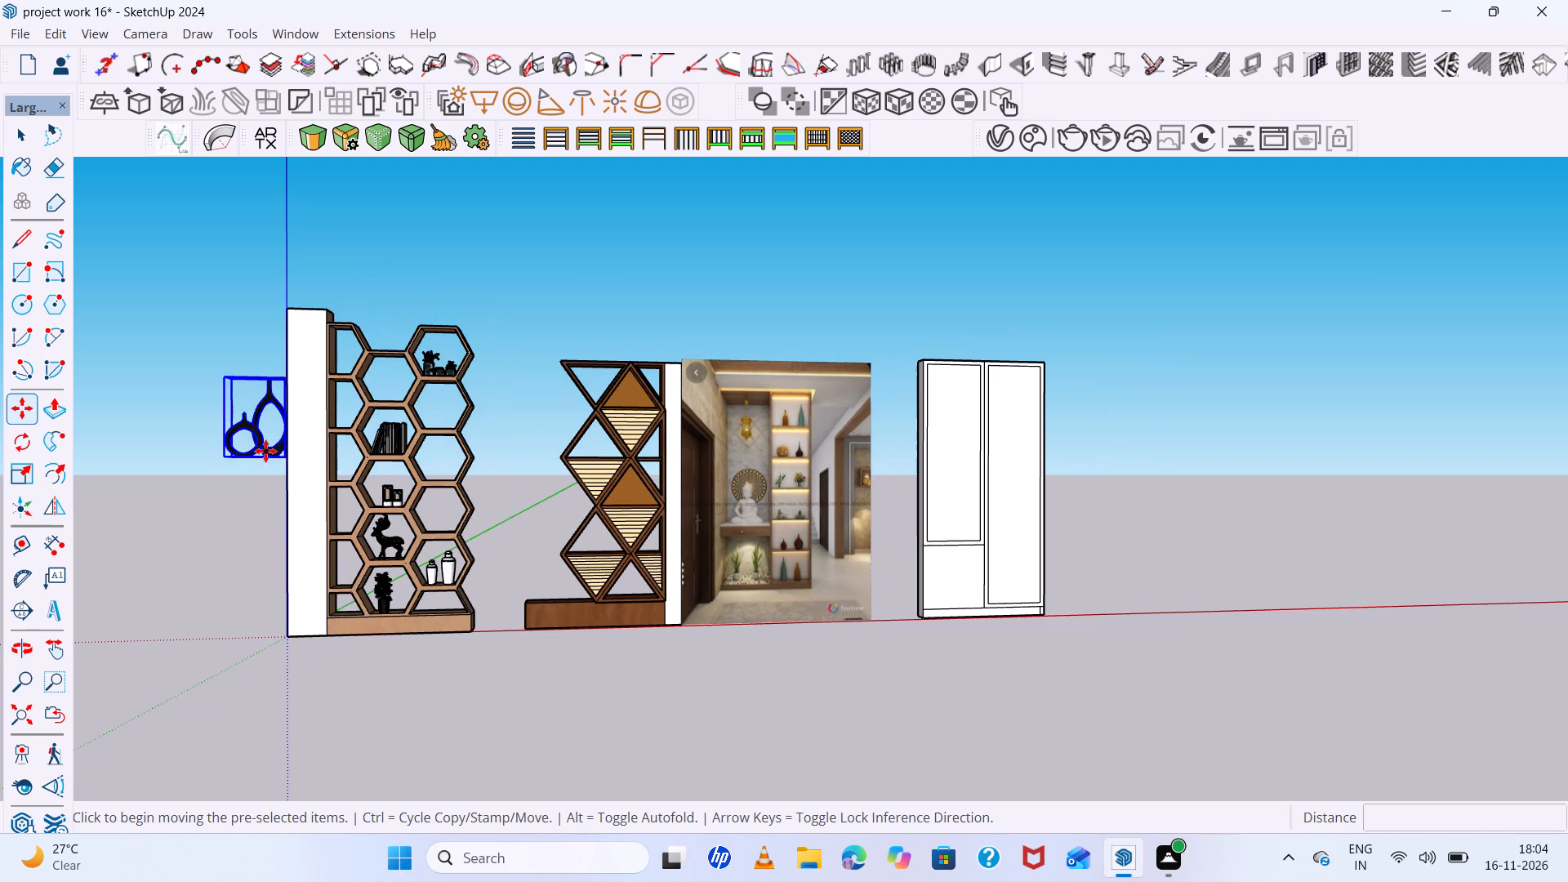
scroll(265, 451, up, 5)
key(space)
scroll(269, 455, down, 3)
middle_drag(269, 455, 269, 456)
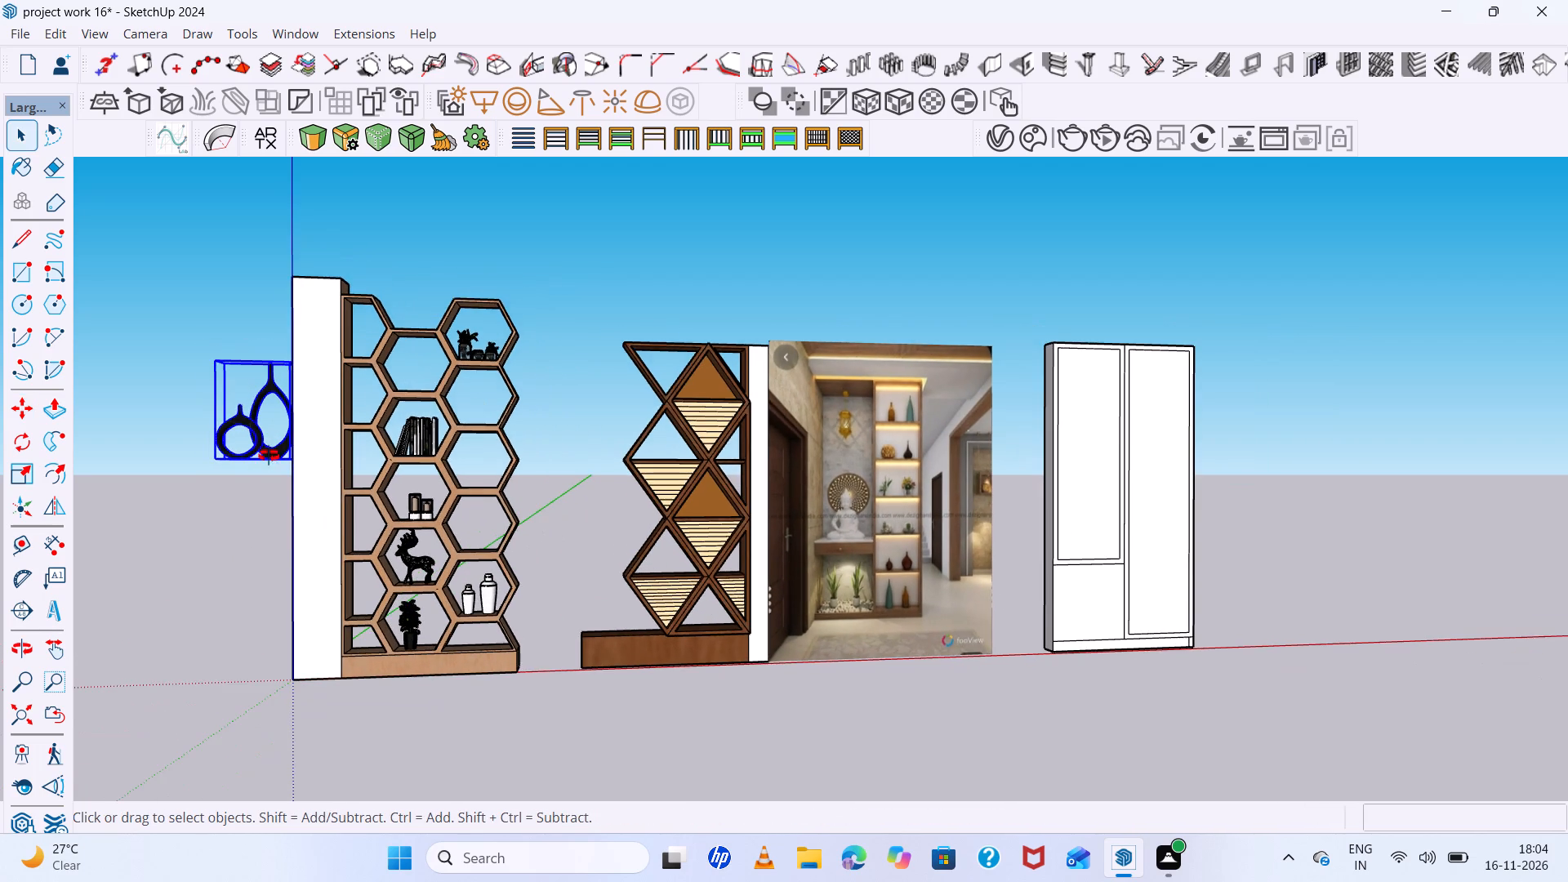
middle_drag(269, 456, 259, 480)
scroll(267, 430, up, 4)
key(s)
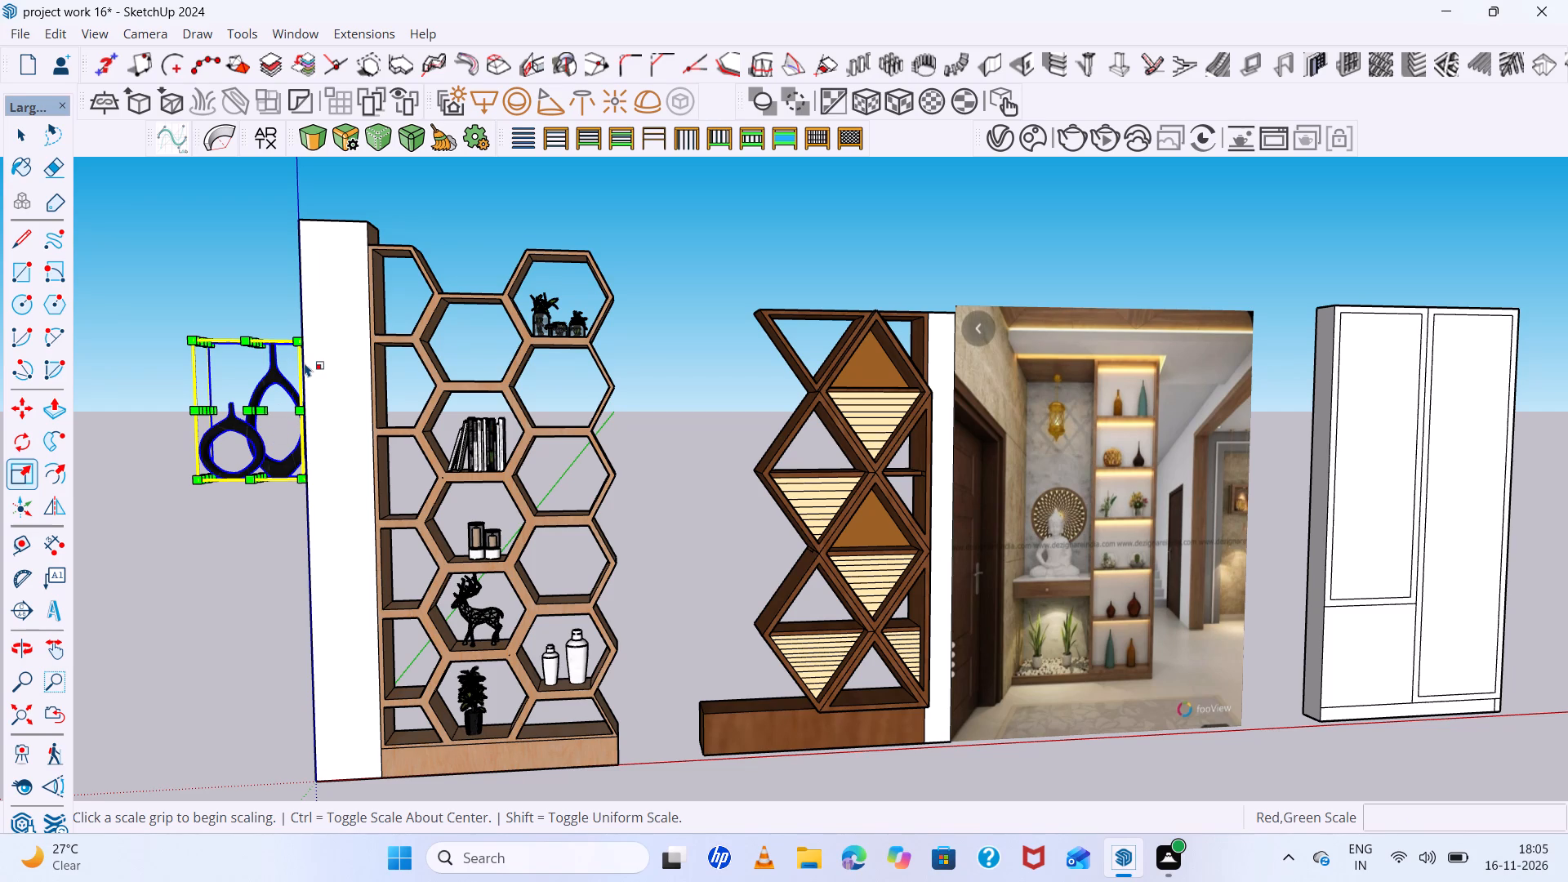
drag(296, 342, 277, 372)
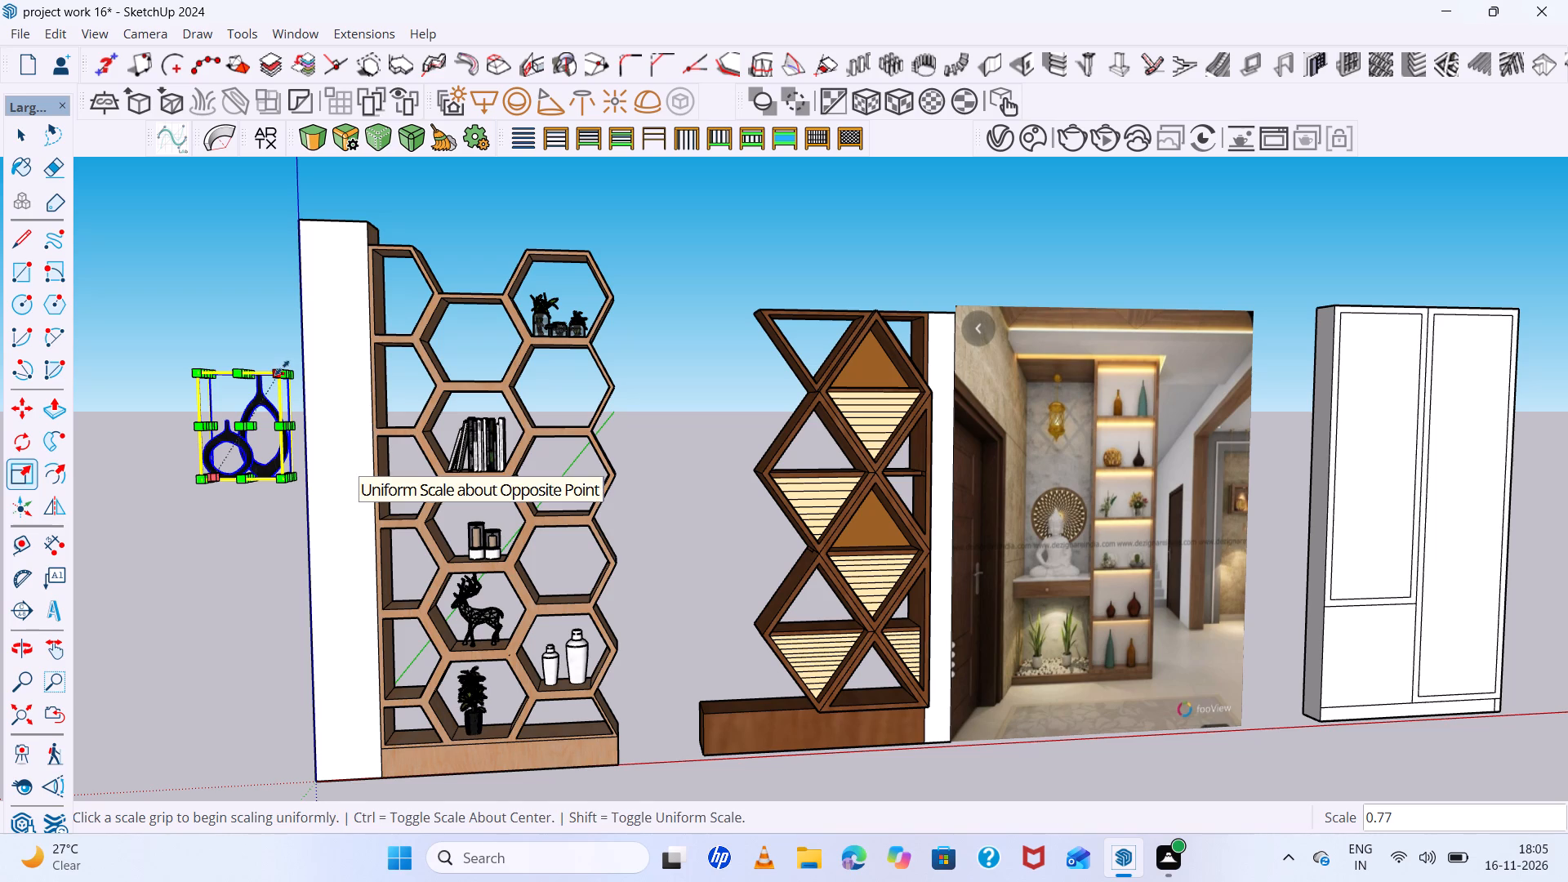
scroll(269, 381, up, 8)
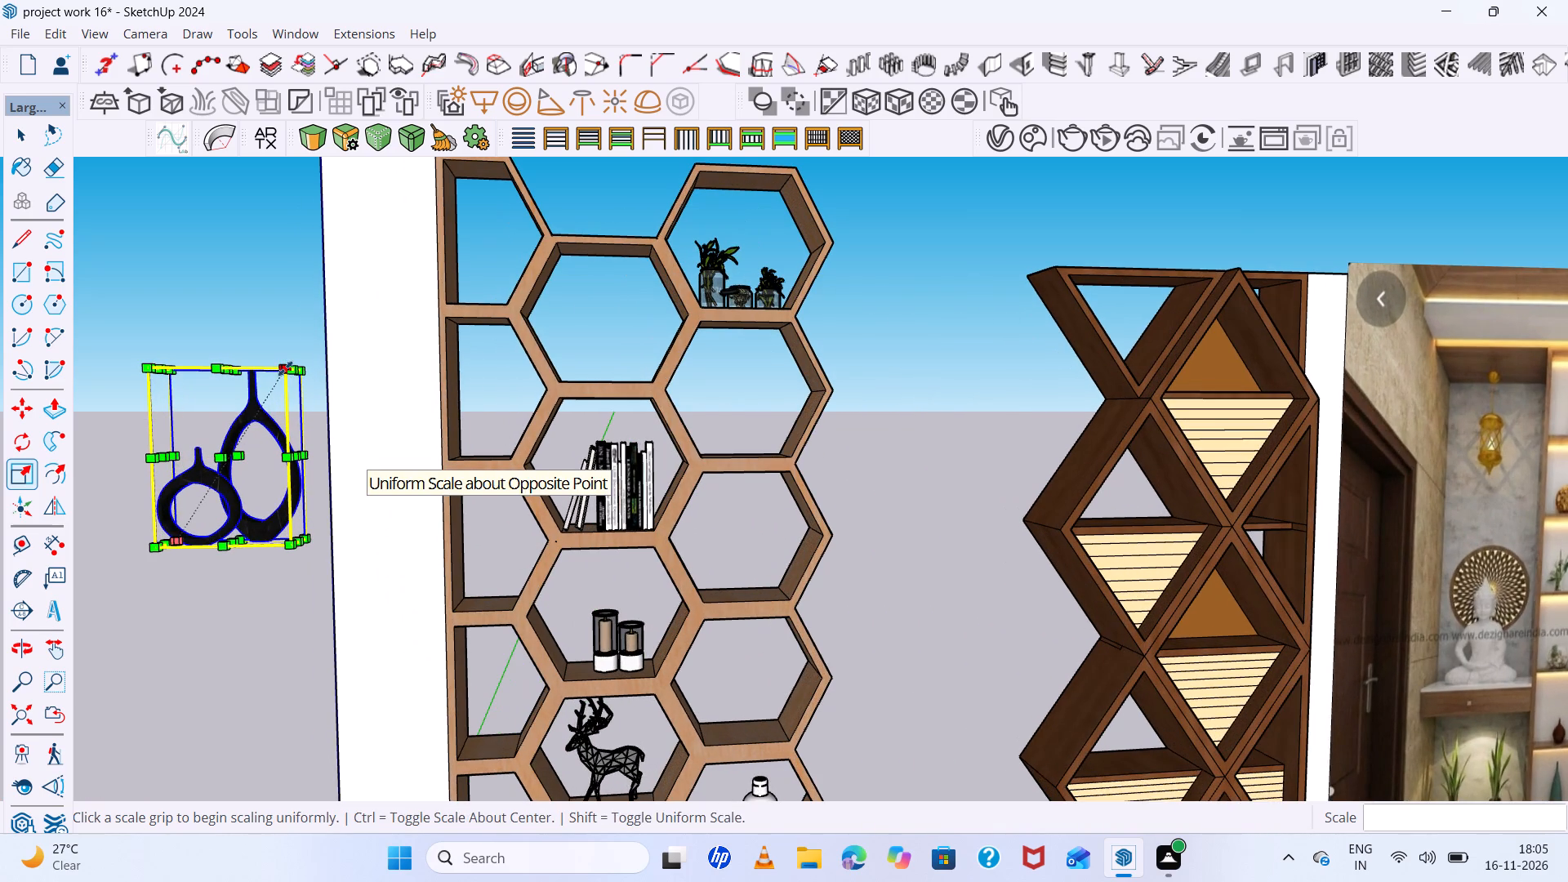
drag(285, 368, 233, 461)
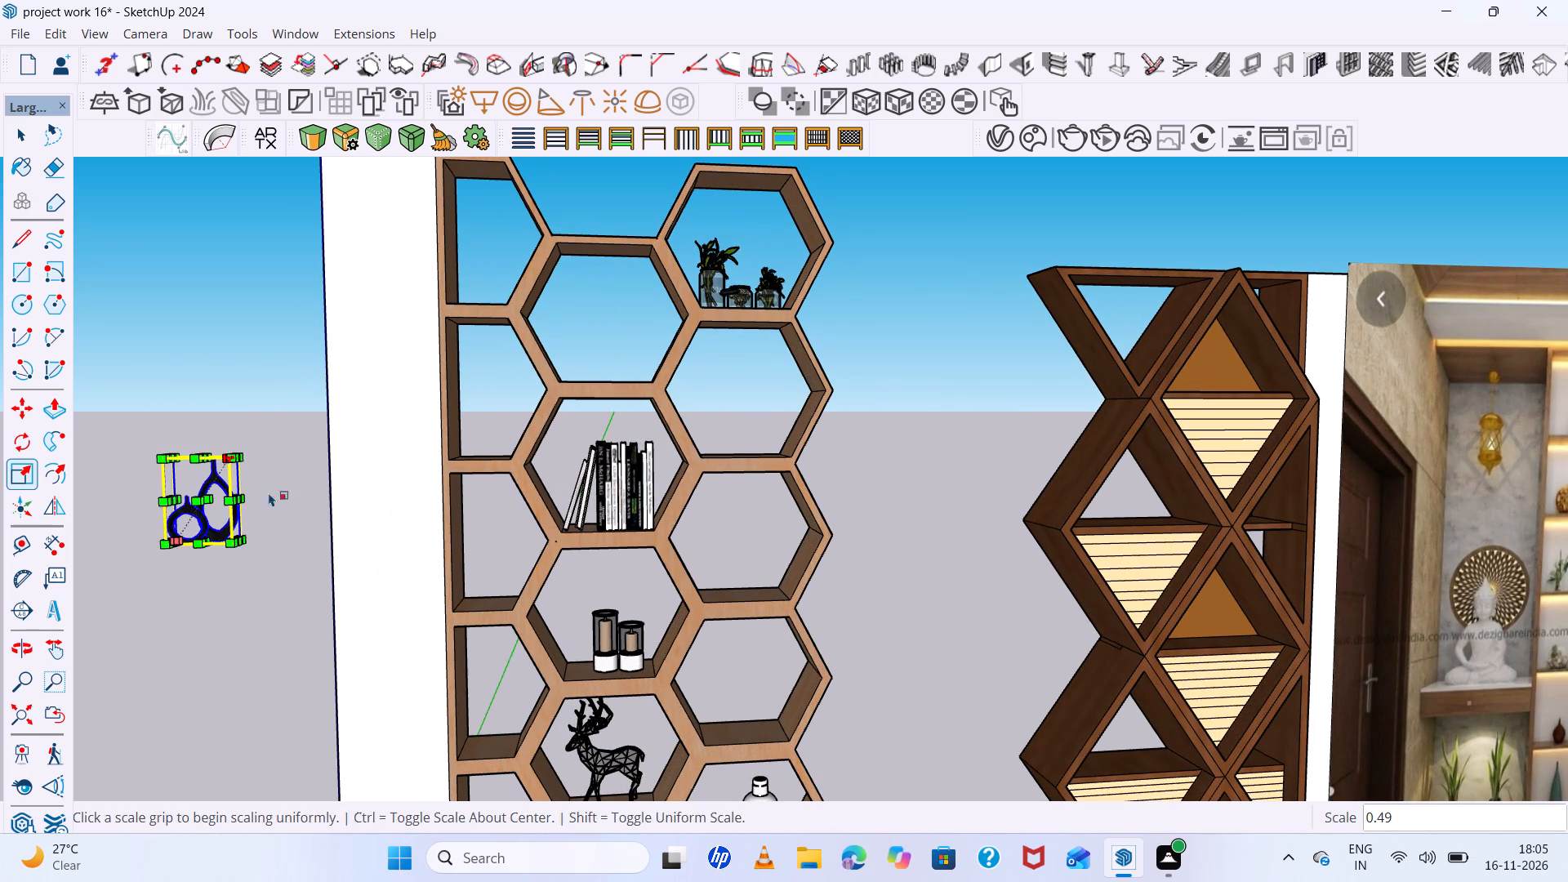
click(252, 536)
key(space)
Move the scaled teardrop vases onto the floor of the third cell from the top in the honeycomb shelf's outer column.
key(m)
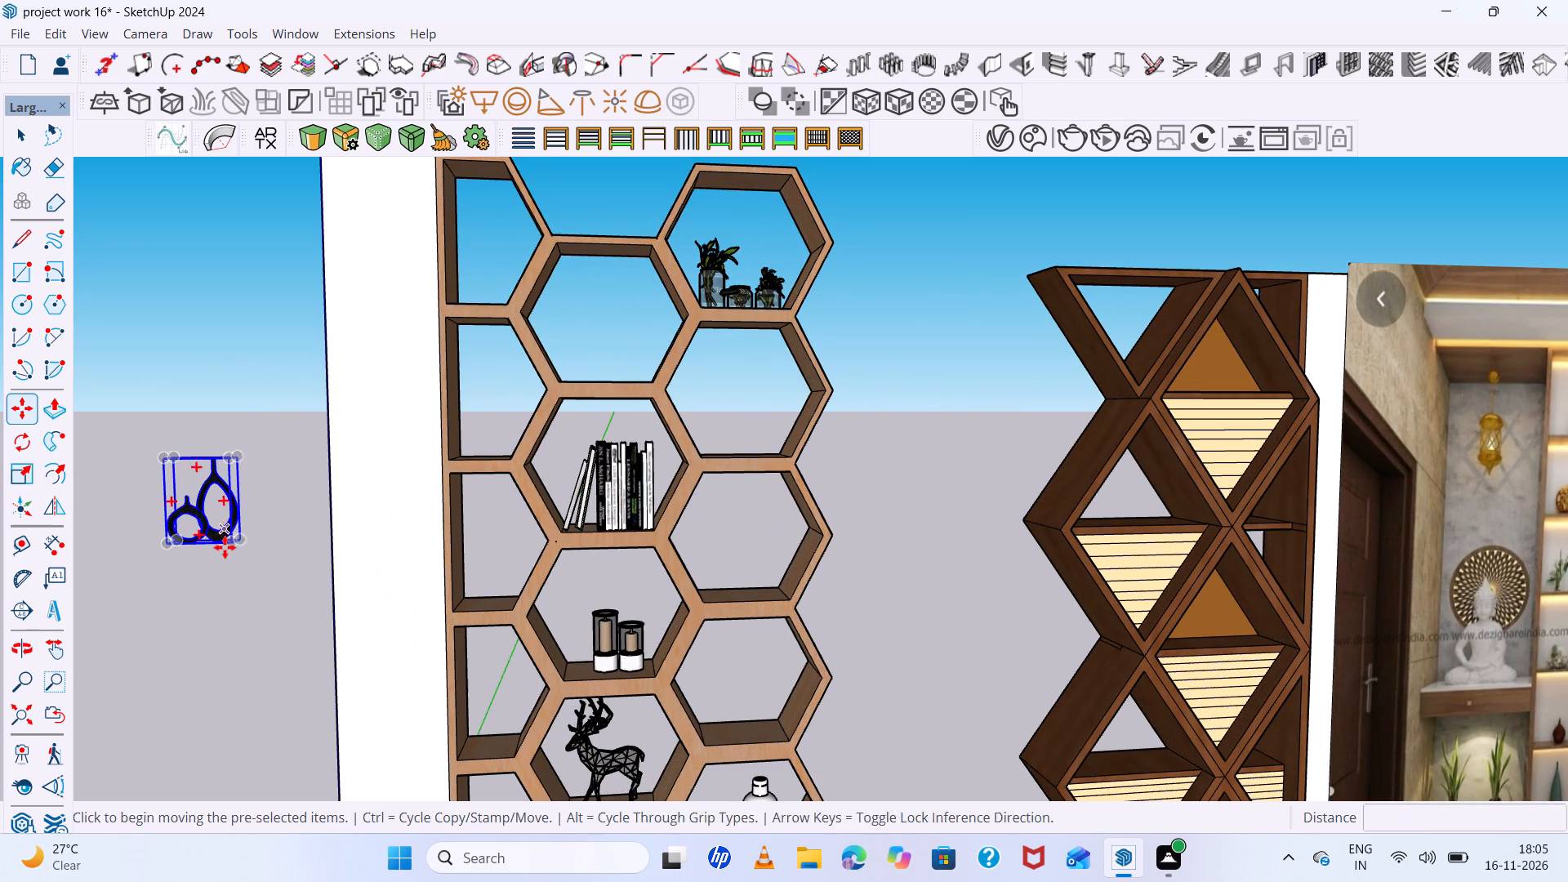
click(233, 543)
scroll(668, 522, down, 1)
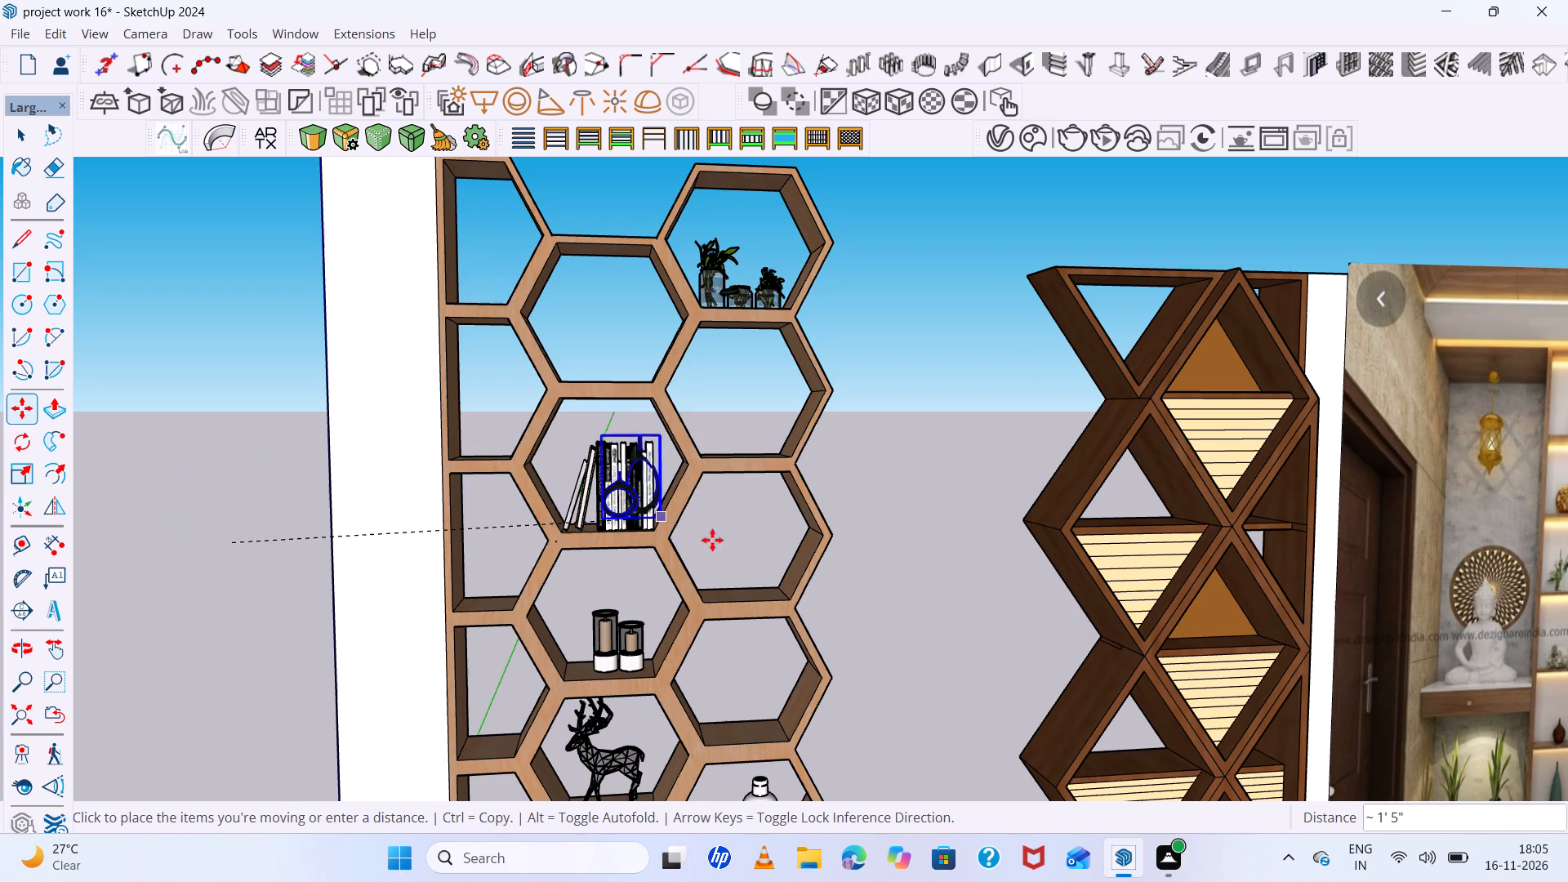
scroll(764, 580, up, 9)
middle_drag(764, 580, 707, 612)
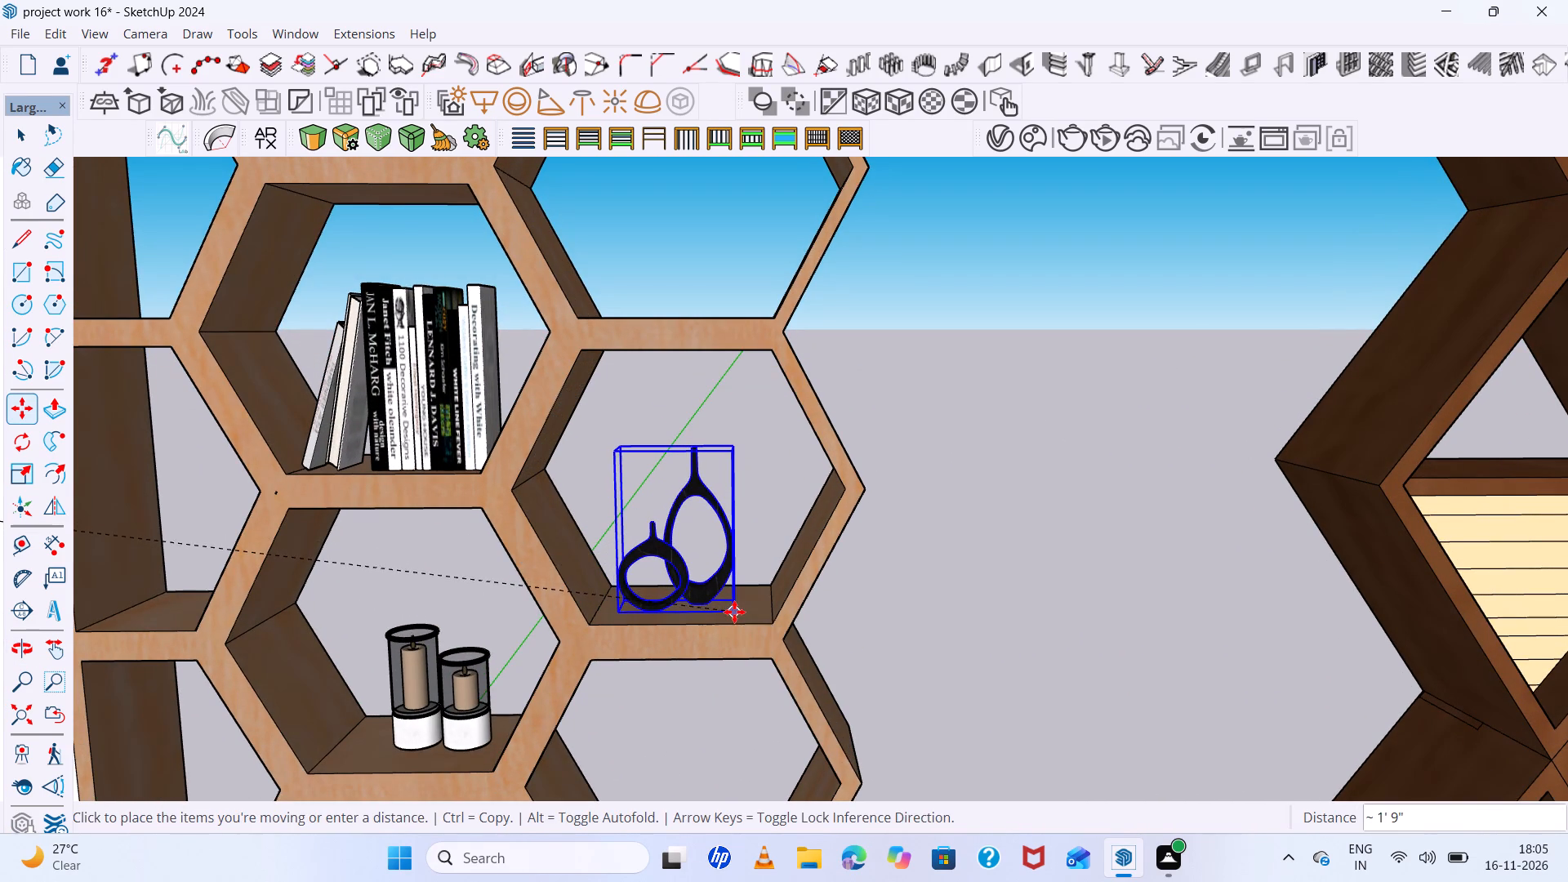
click(734, 612)
scroll(758, 610, down, 6)
middle_drag(787, 622, 804, 538)
key(space)
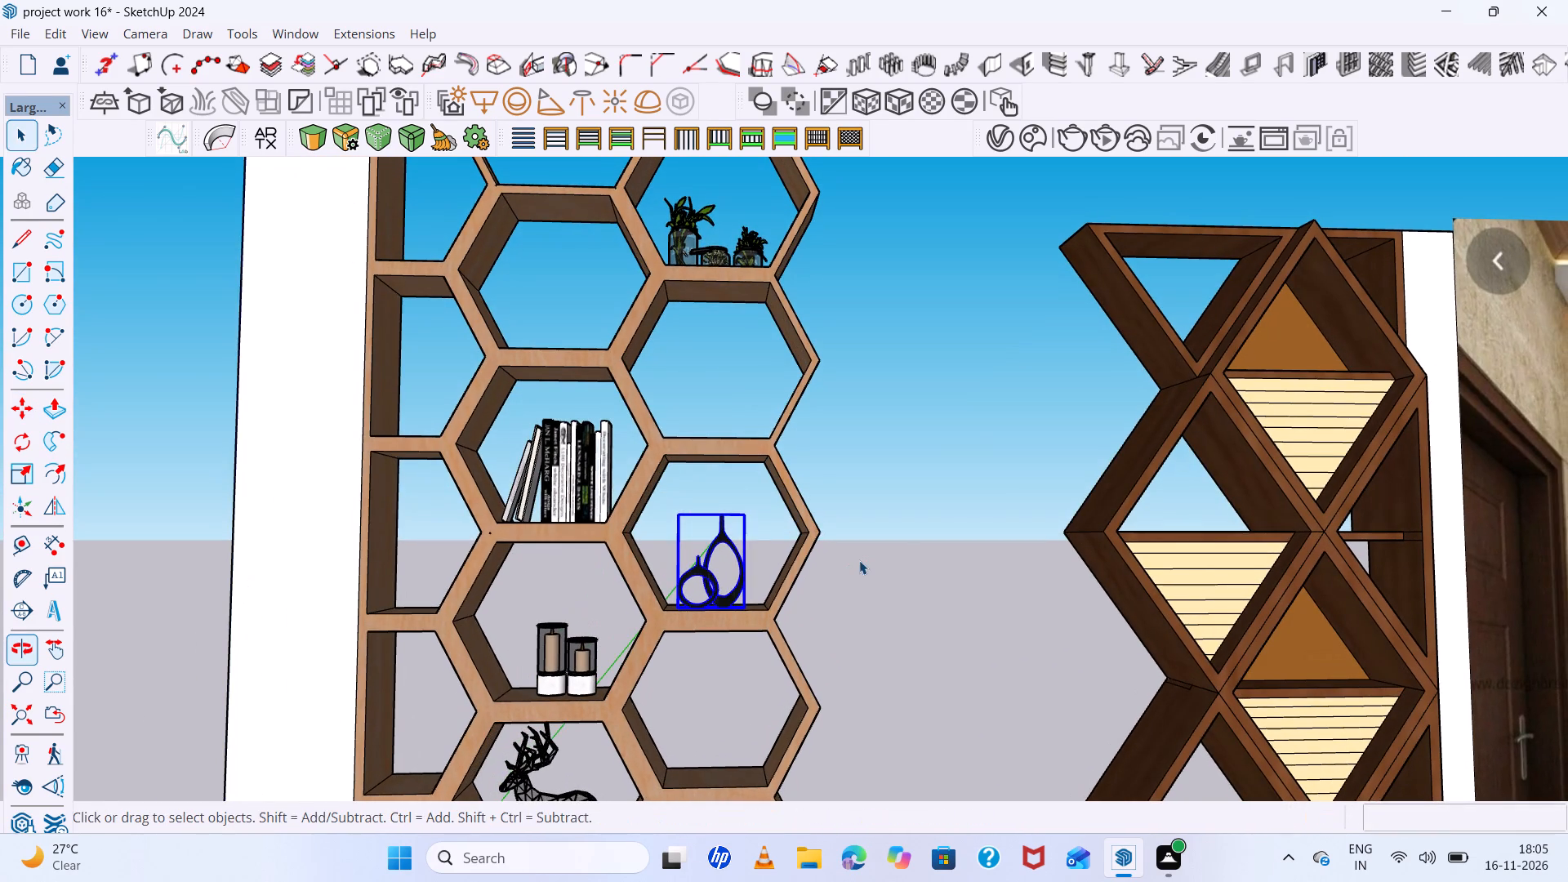
click(859, 560)
Open 3D Warehouse and search it for "decorative".
scroll(793, 569, down, 19)
middle_drag(785, 656, 777, 612)
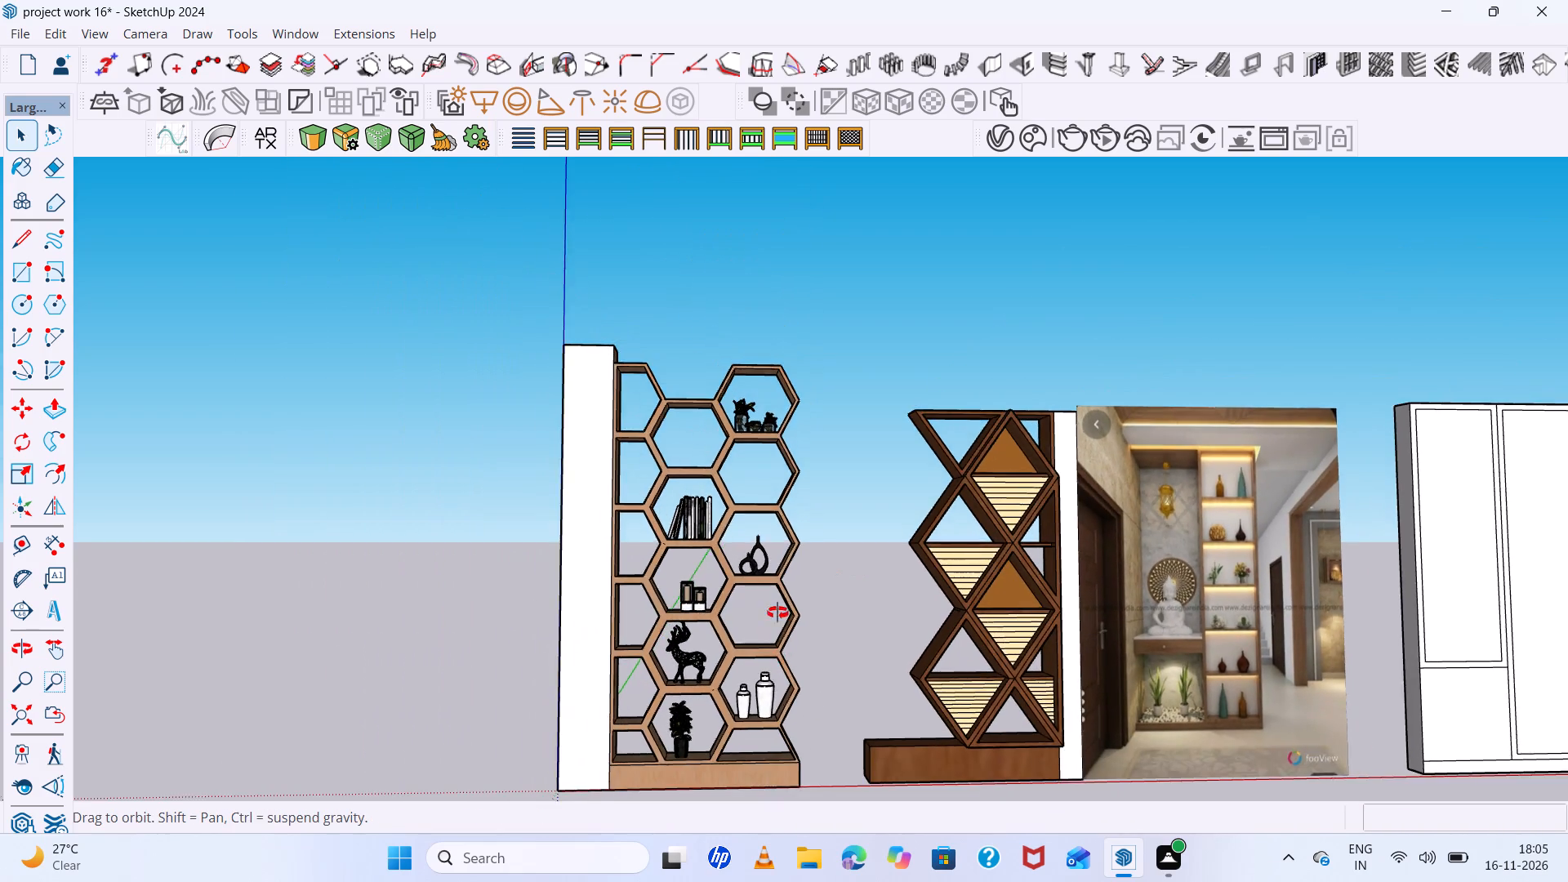
middle_drag(777, 612, 811, 657)
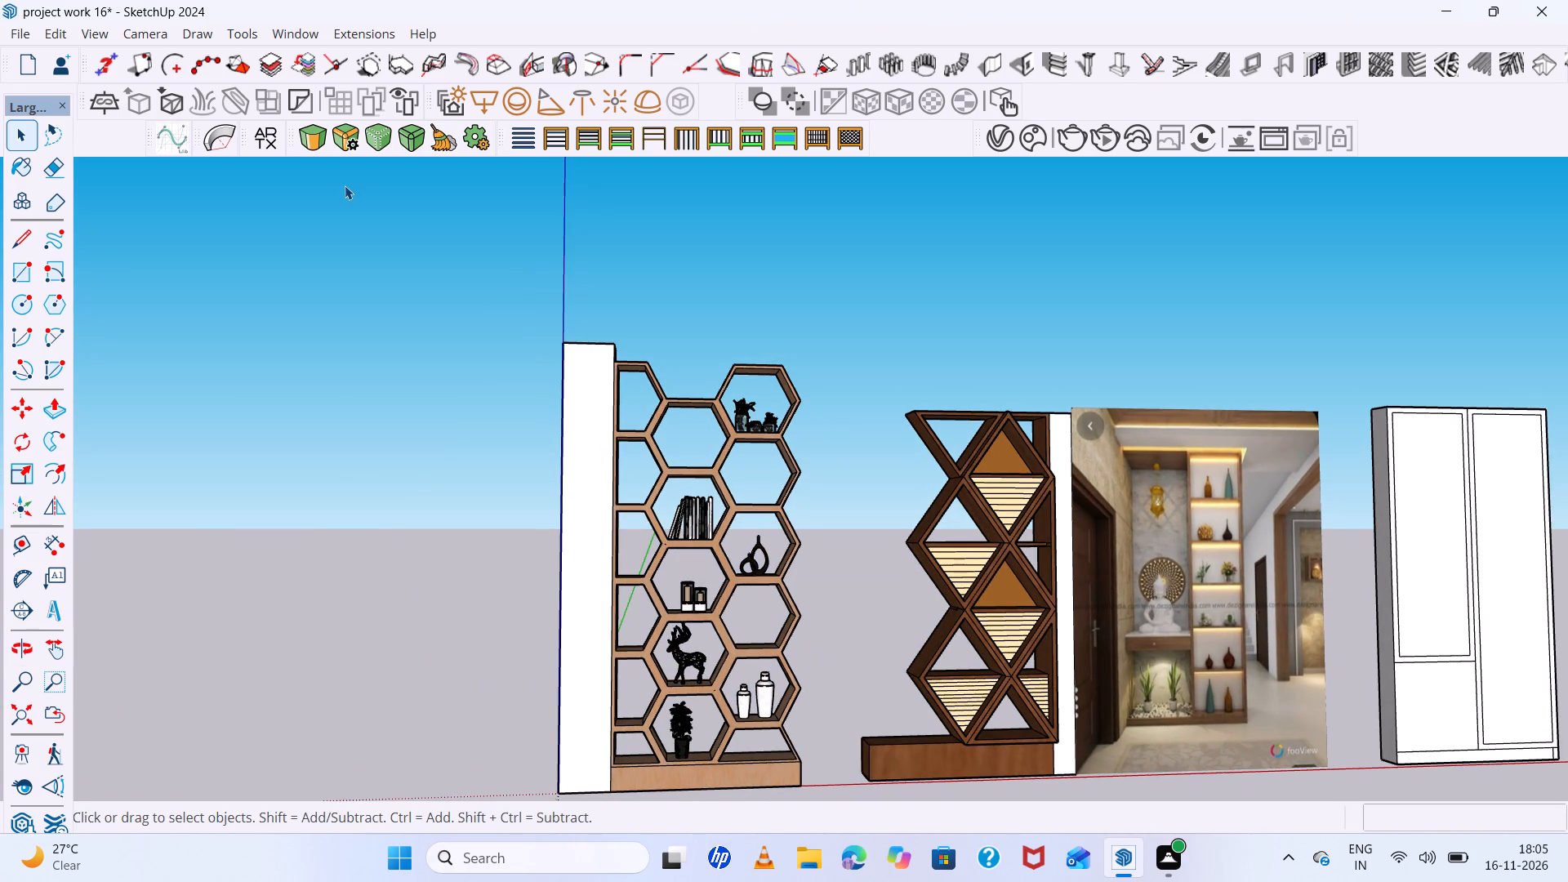
click(305, 29)
click(404, 251)
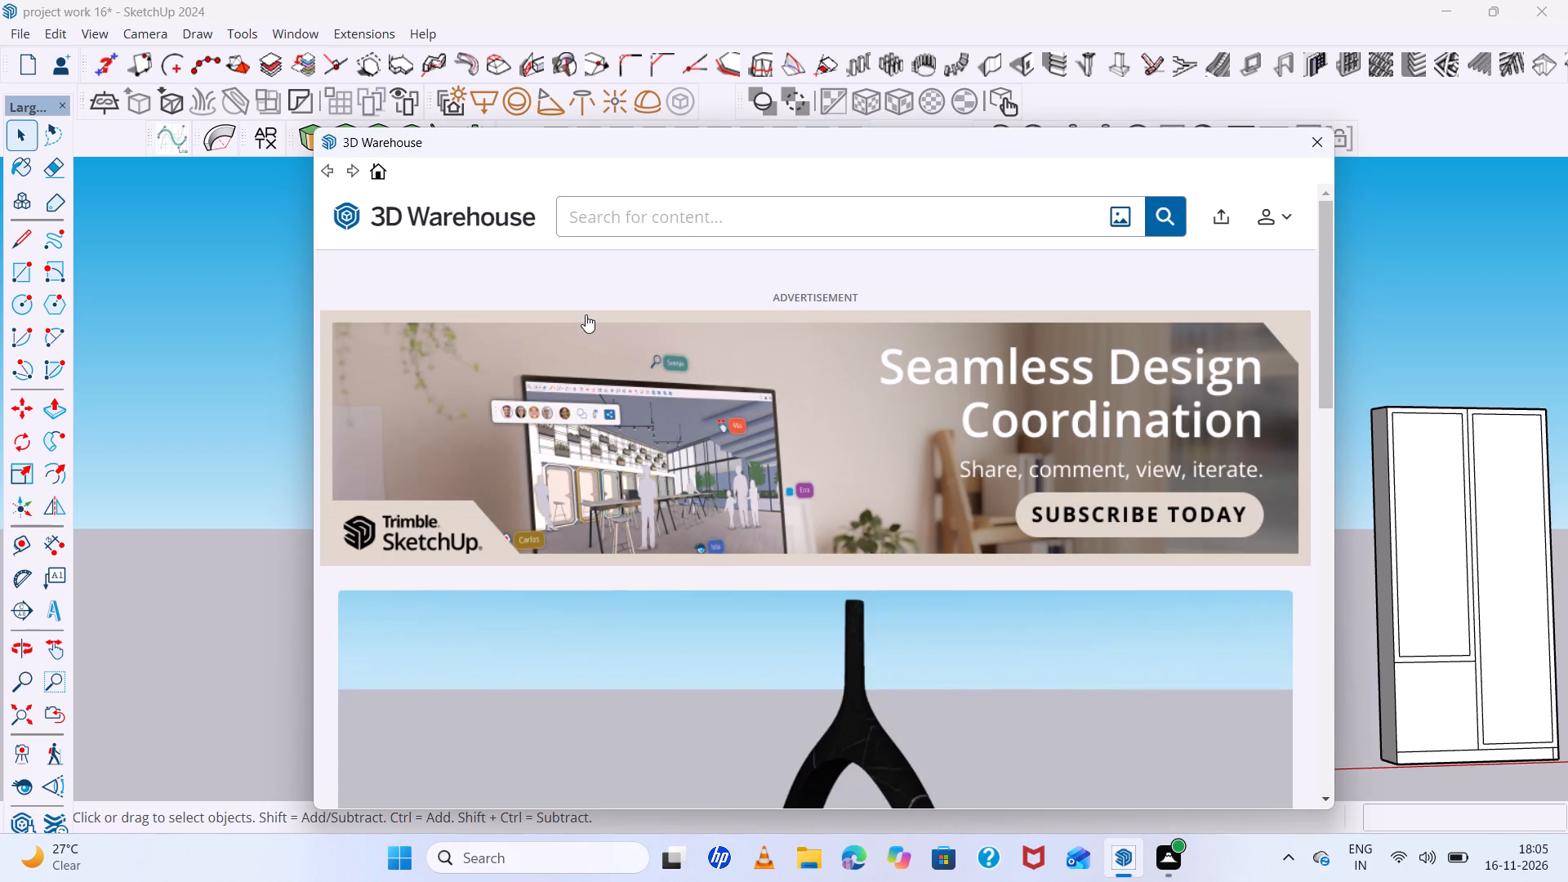
click(680, 229)
text(decorative)
key(space)
key(Return)
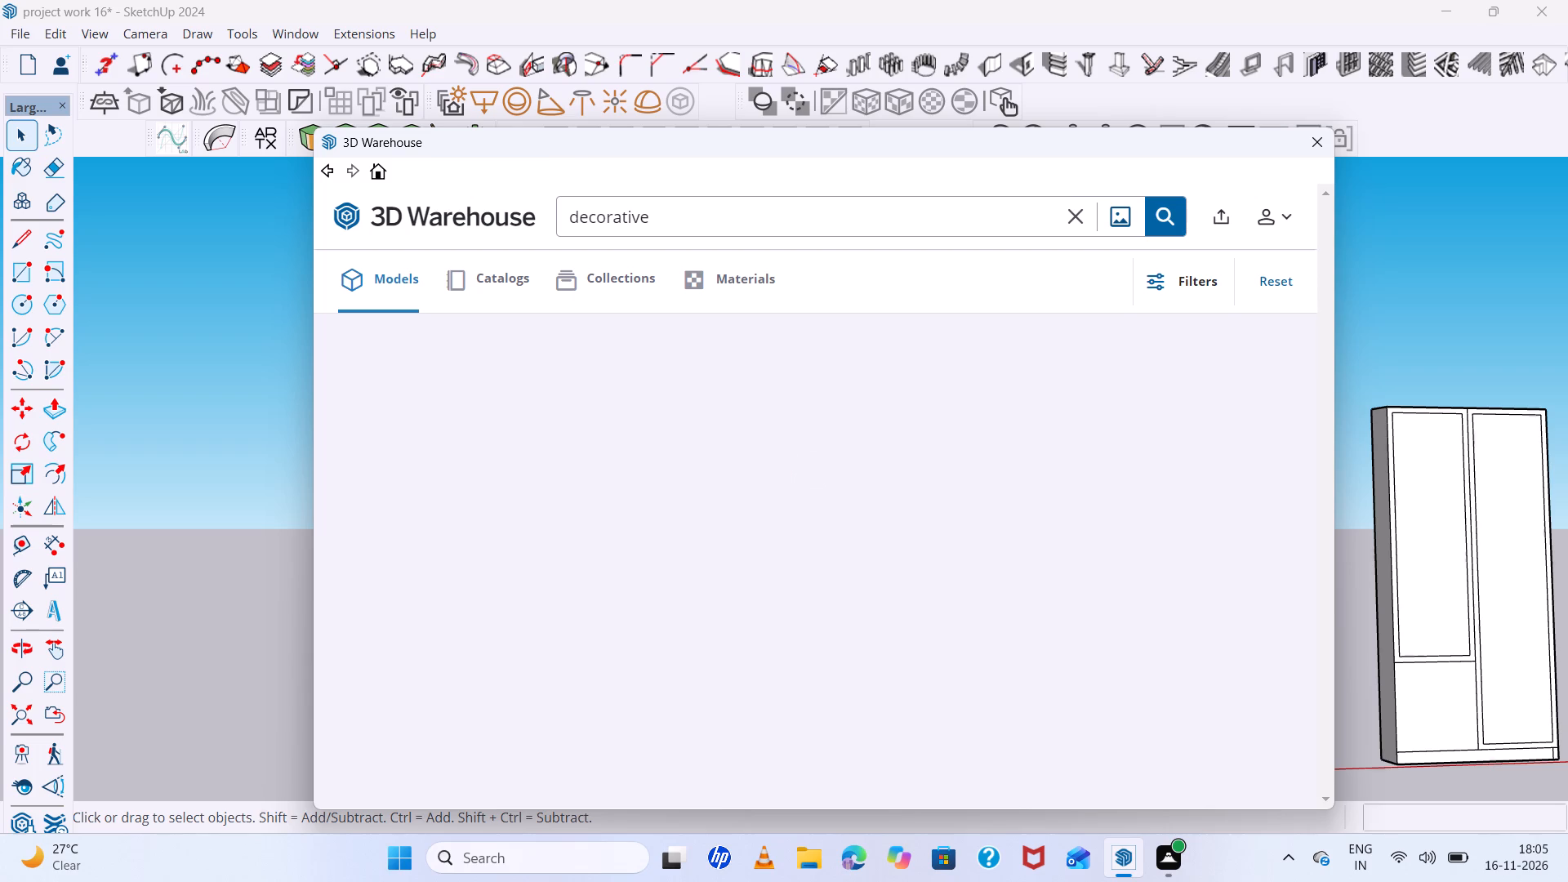
Browse the results for the succulent bowl on a Chanel book ("decor", 21 MB) and download it directly into the model.
scroll(559, 510, down, 7)
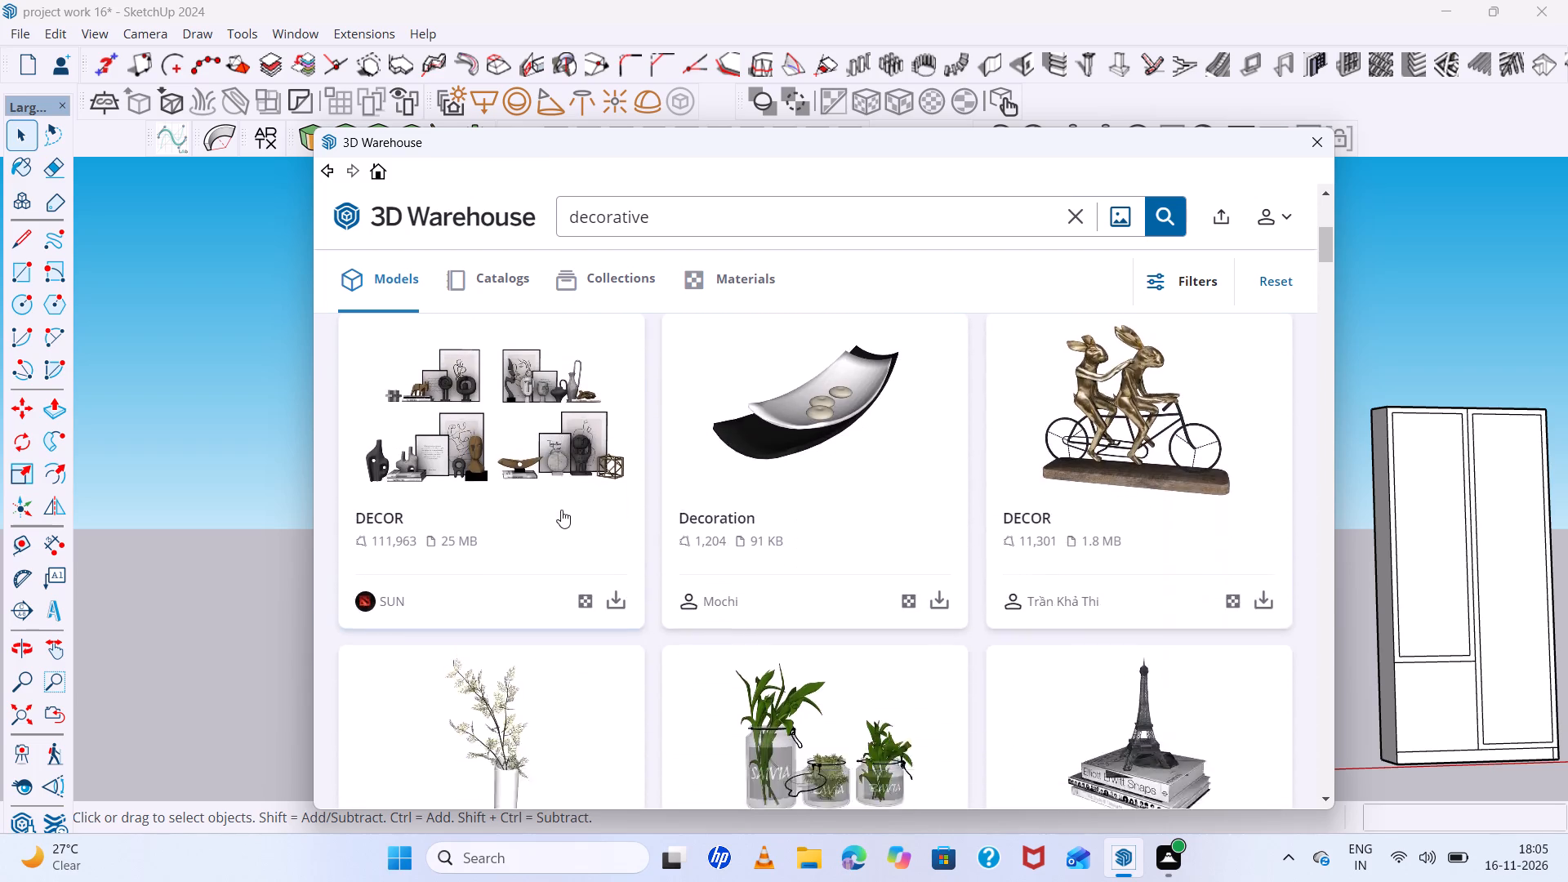
scroll(561, 510, down, 14)
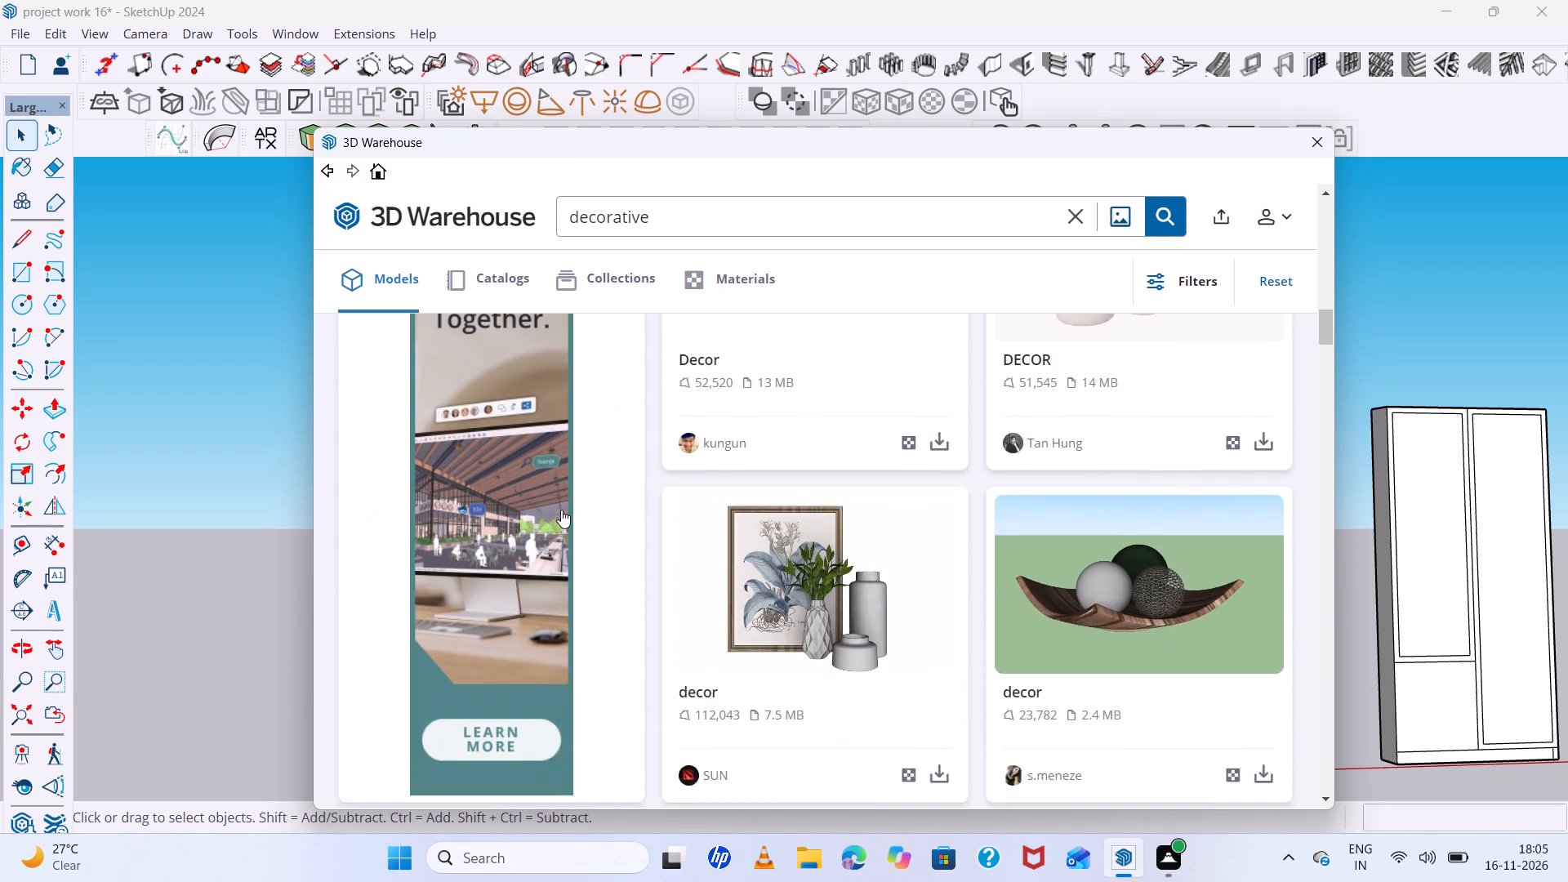
scroll(561, 510, down, 8)
scroll(561, 510, up, 1)
scroll(561, 510, down, 5)
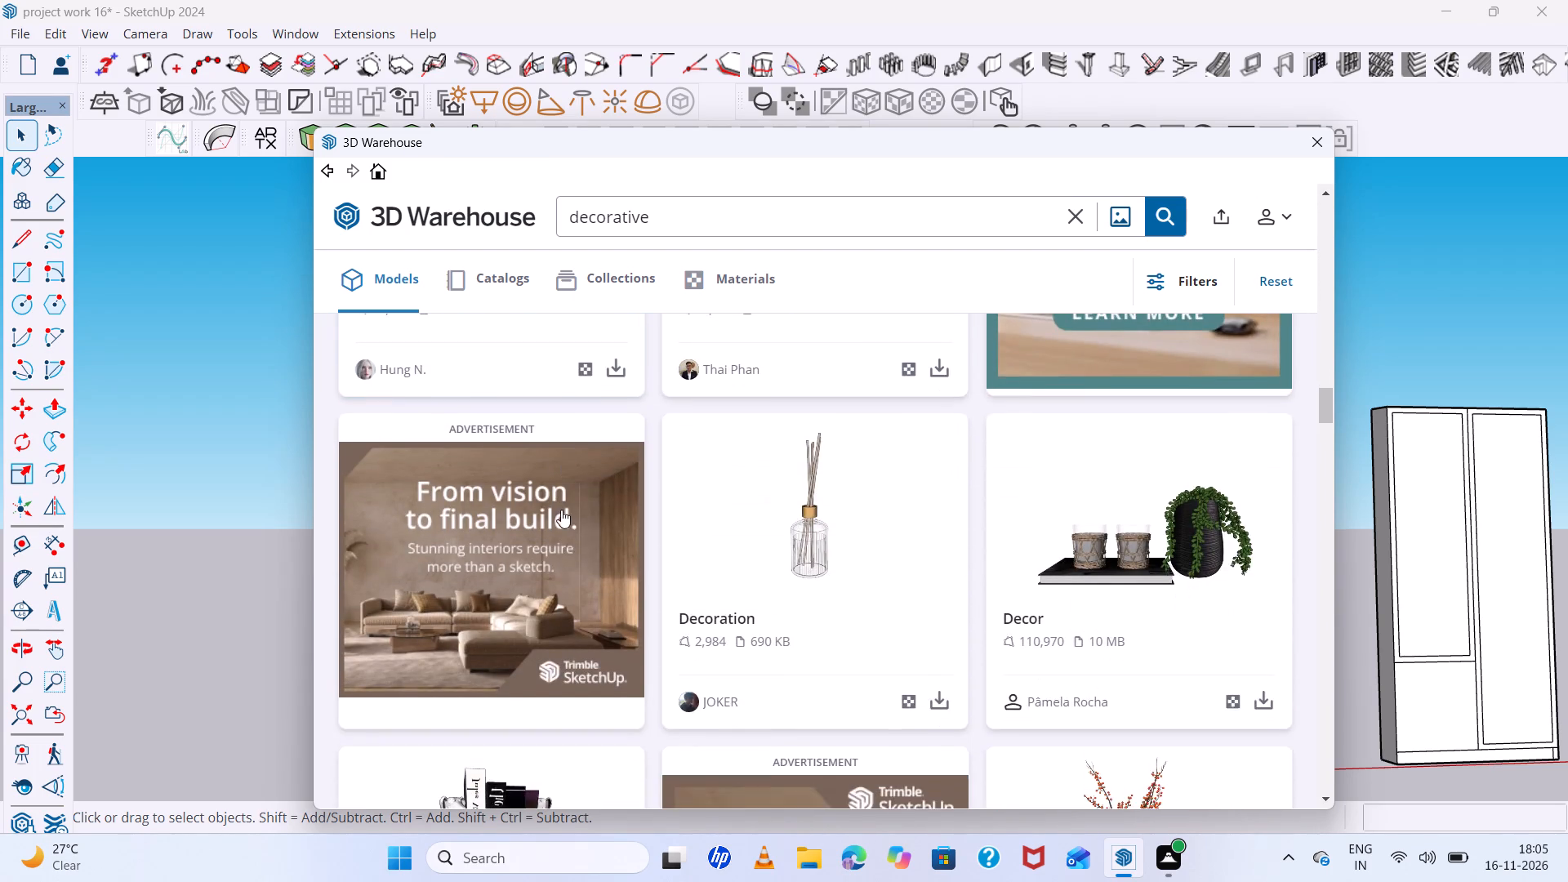
scroll(561, 510, down, 5)
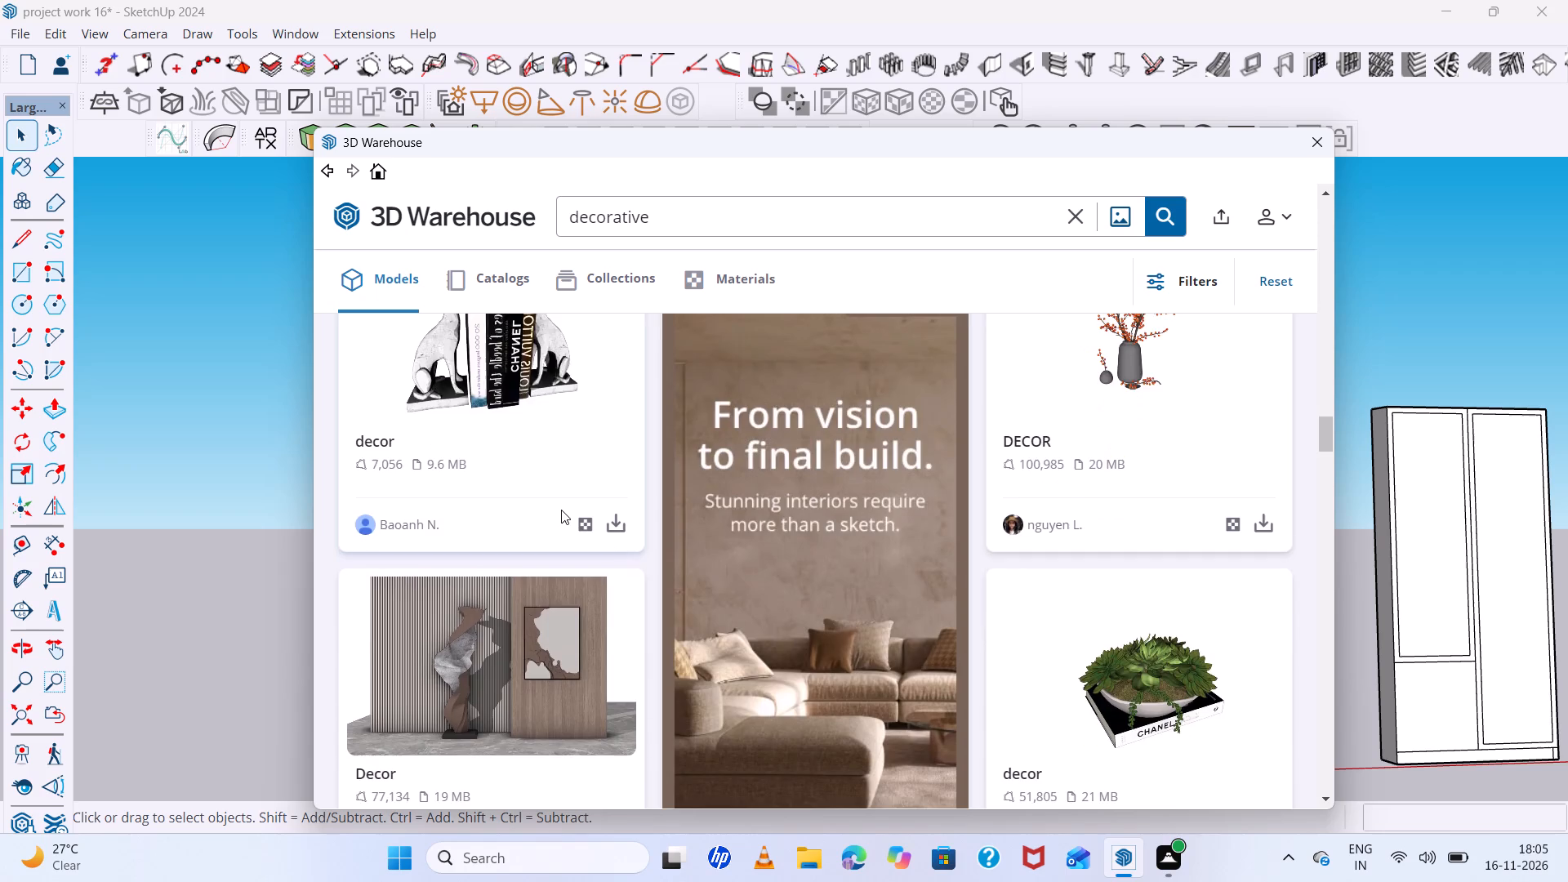
scroll(561, 510, down, 6)
scroll(561, 510, up, 4)
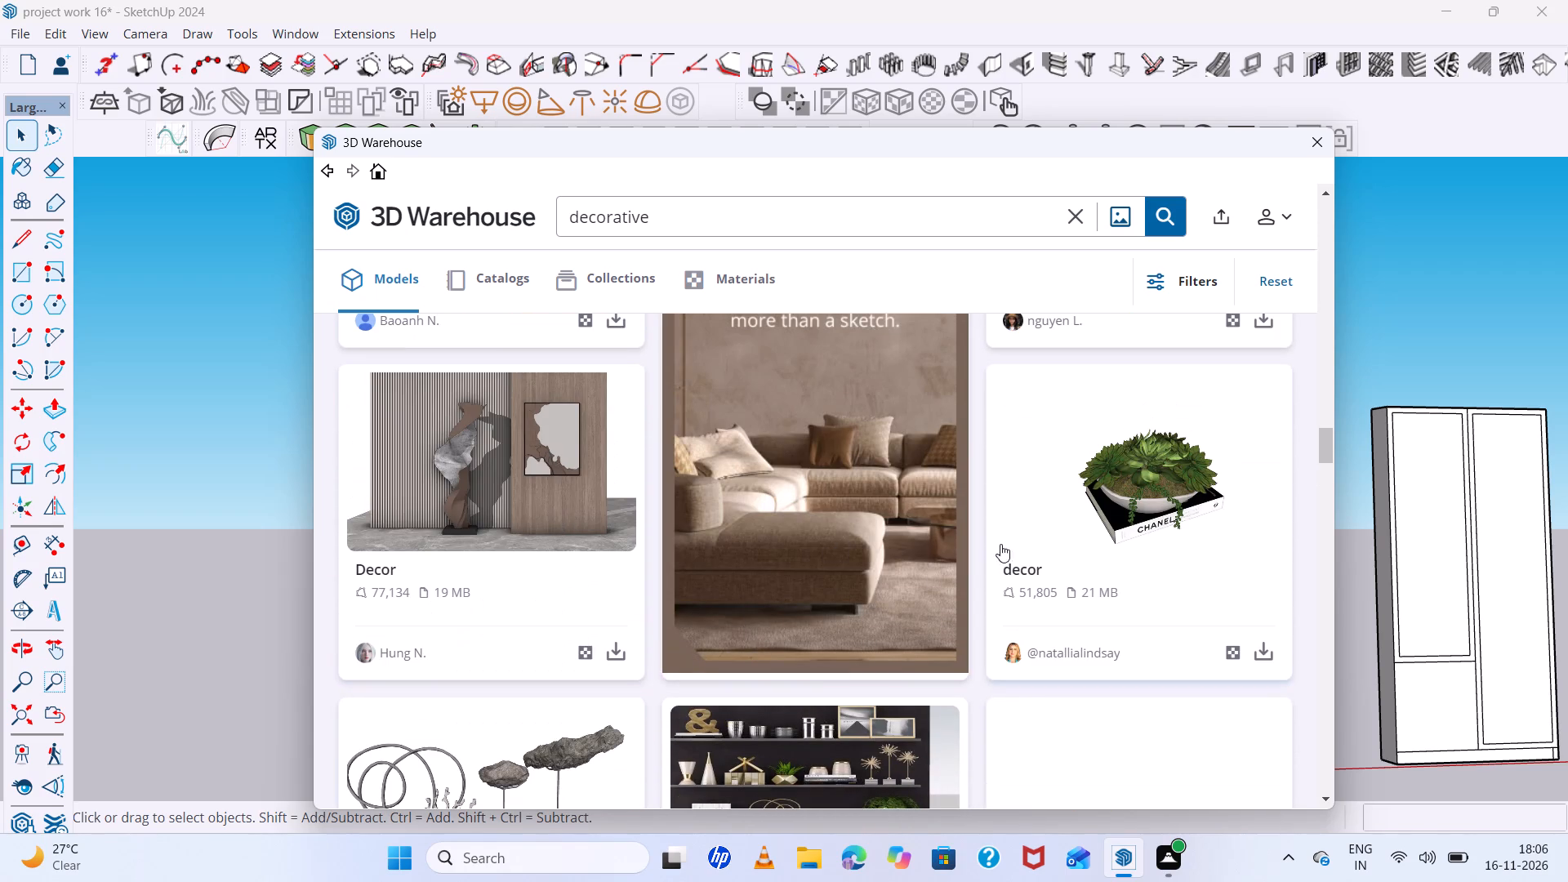
click(1160, 493)
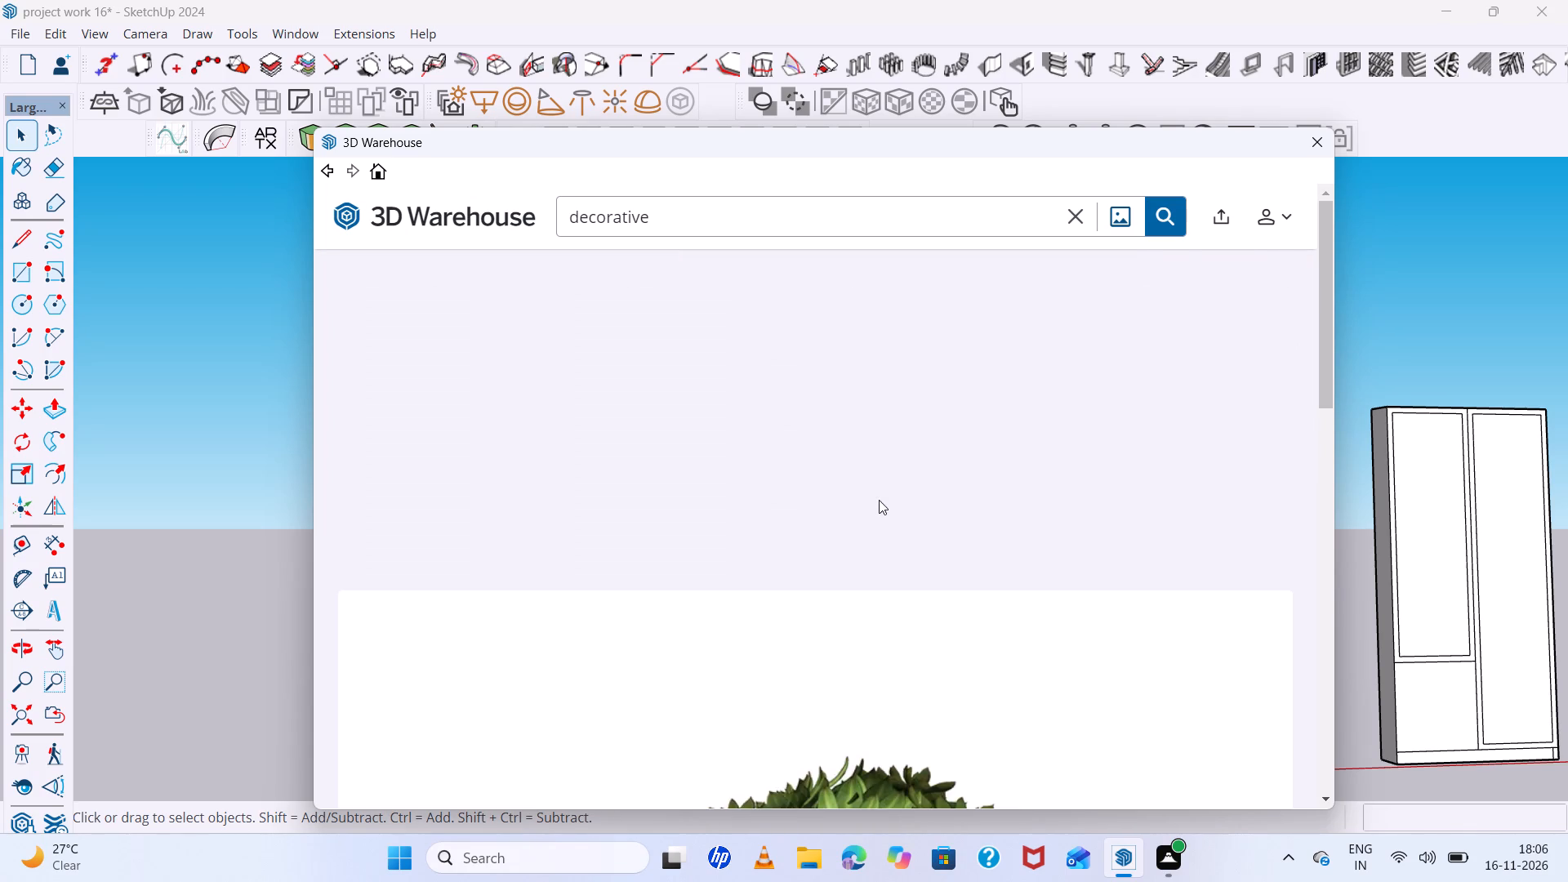
scroll(879, 500, down, 9)
click(1107, 444)
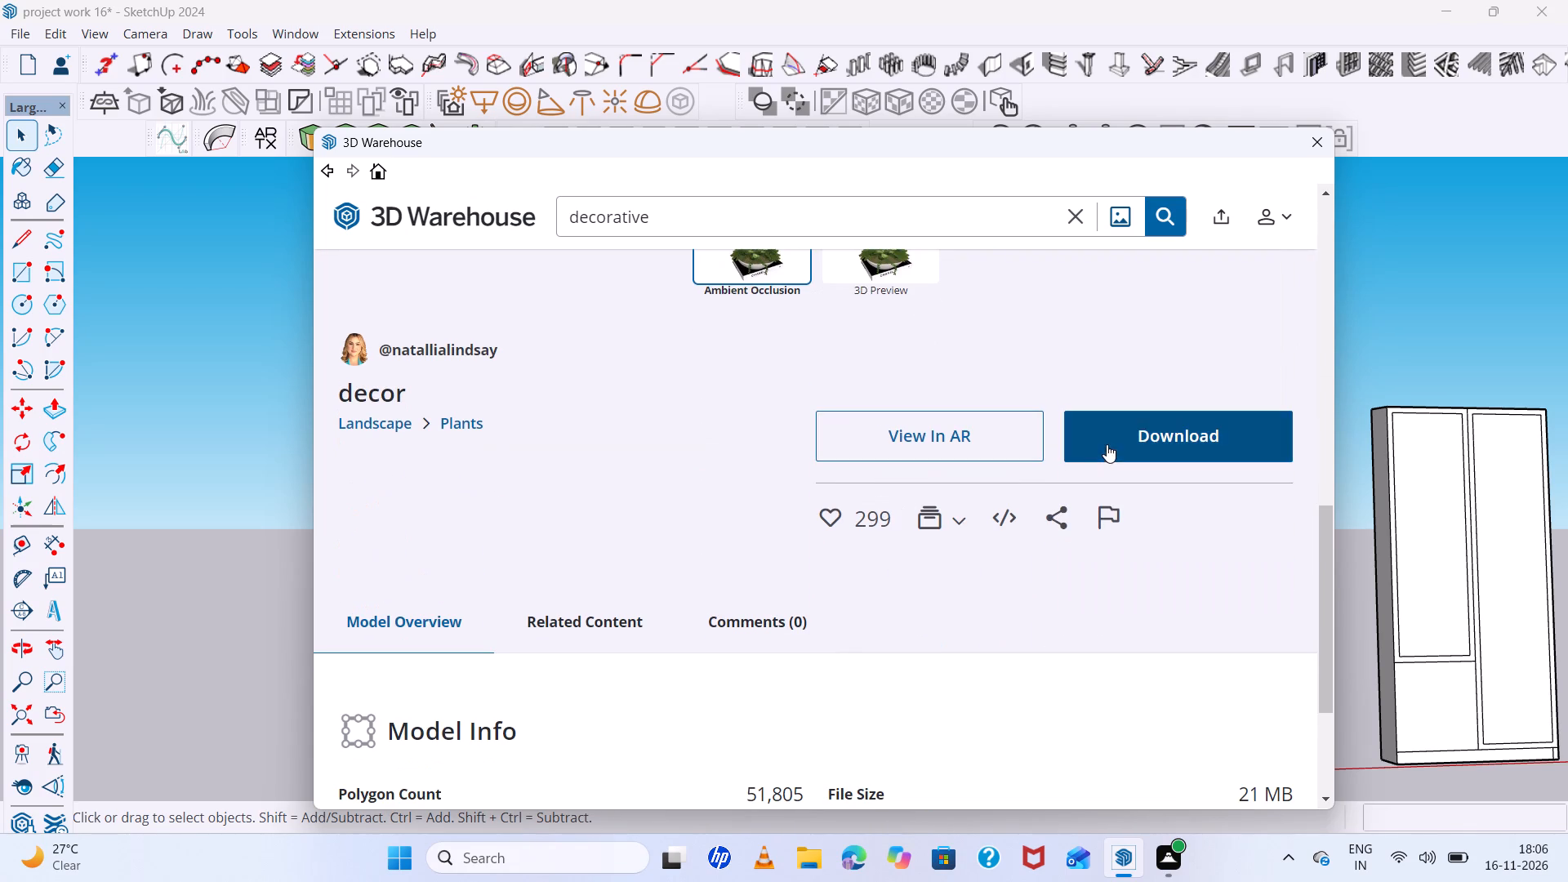
click(763, 495)
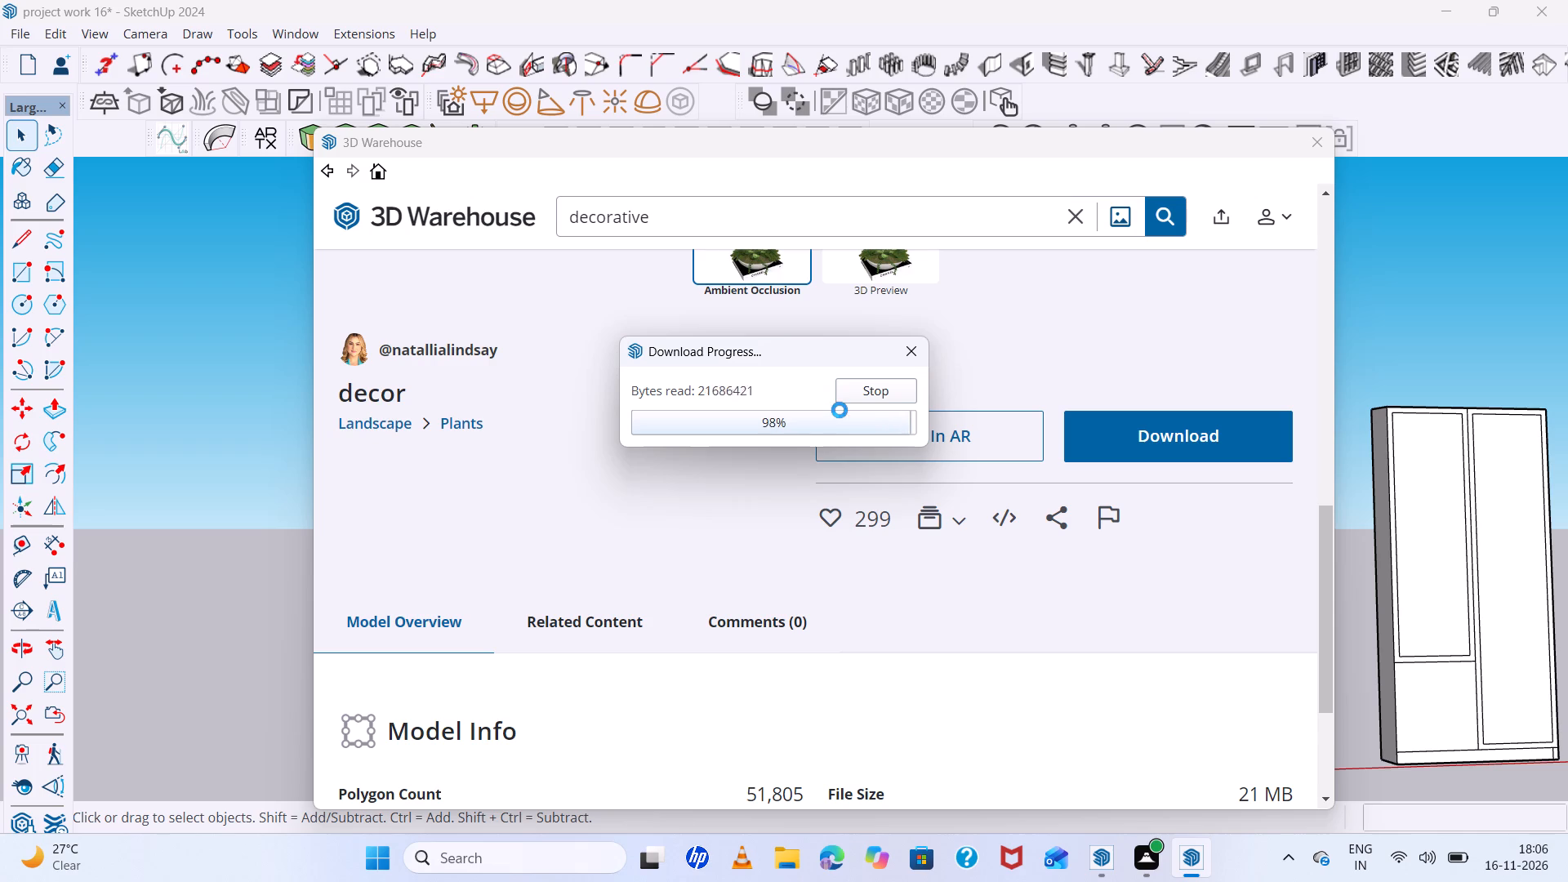
scroll(661, 501, down, 1)
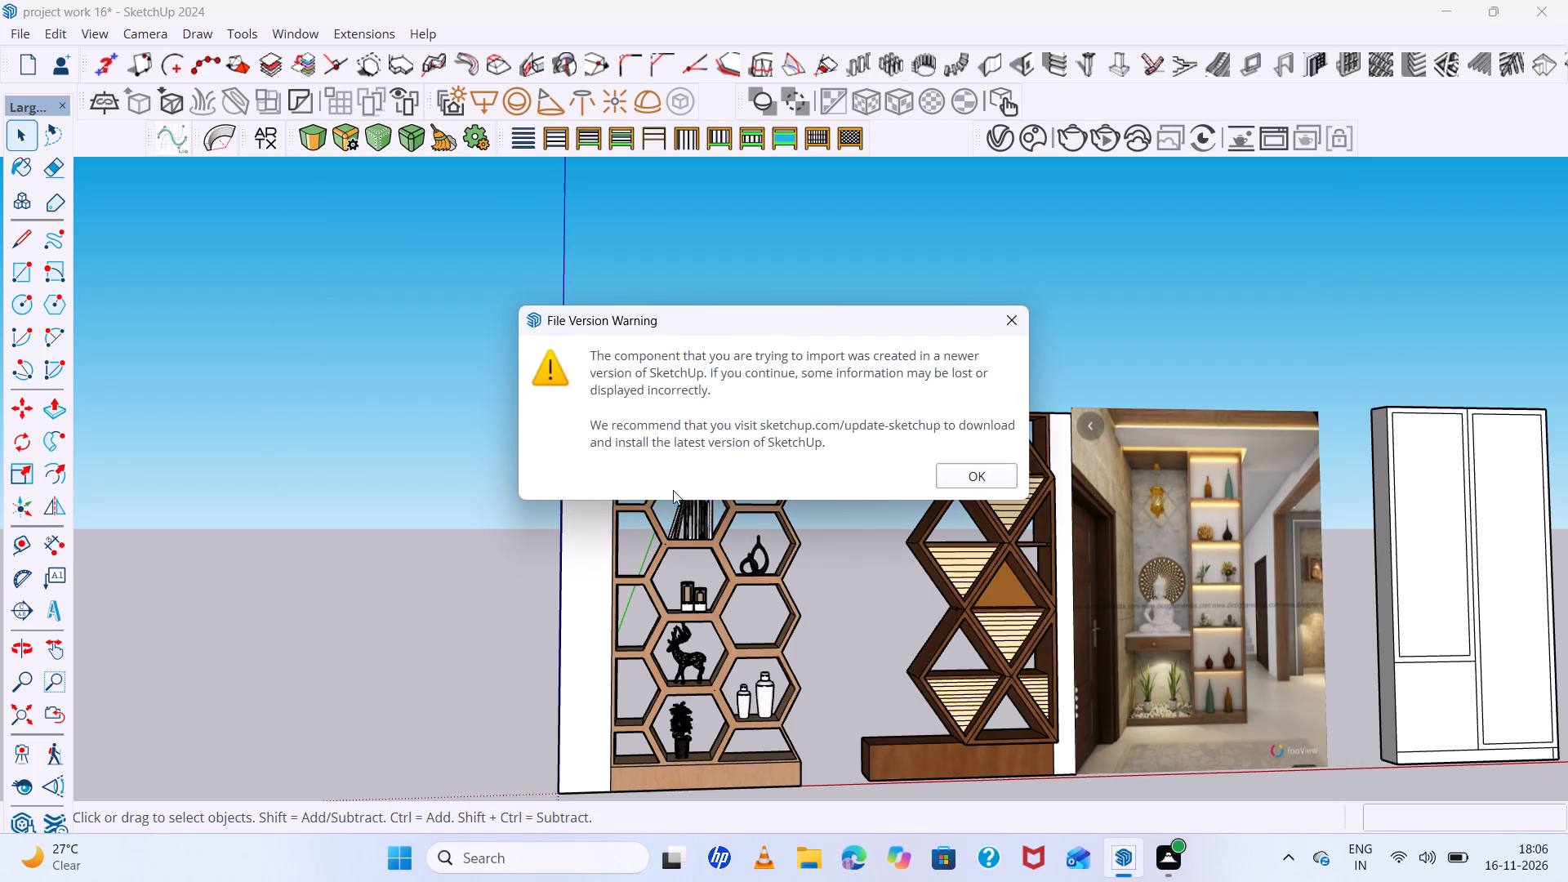
click(977, 474)
Place the downloaded succulent bowl in the model and move it about 11' 8" to stand beside the white wardrobe.
scroll(782, 511, down, 5)
scroll(670, 554, down, 18)
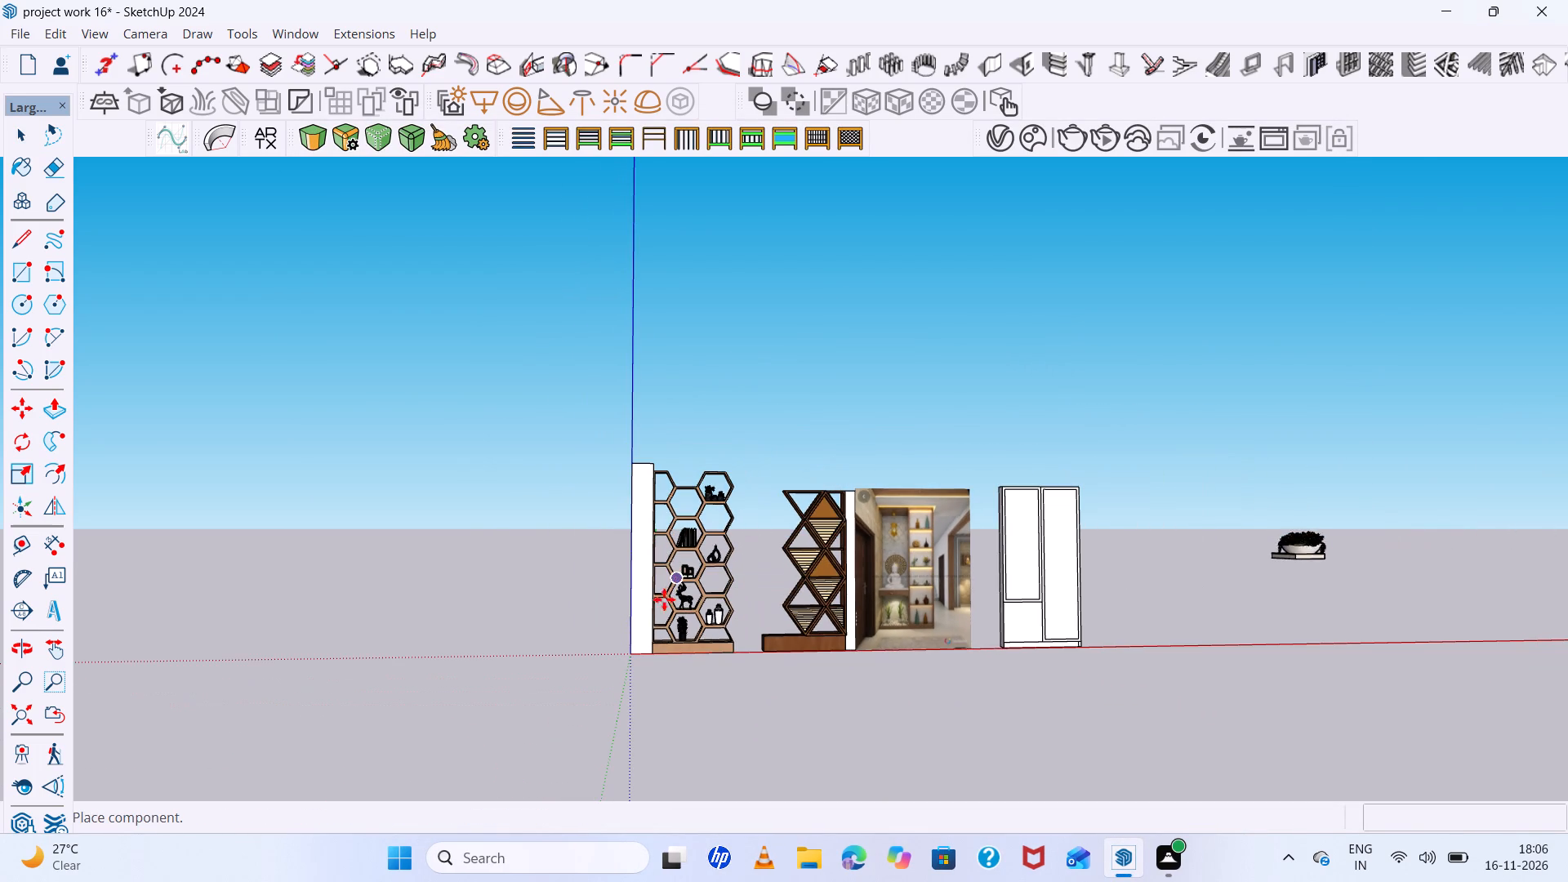
click(624, 625)
scroll(1160, 527, up, 11)
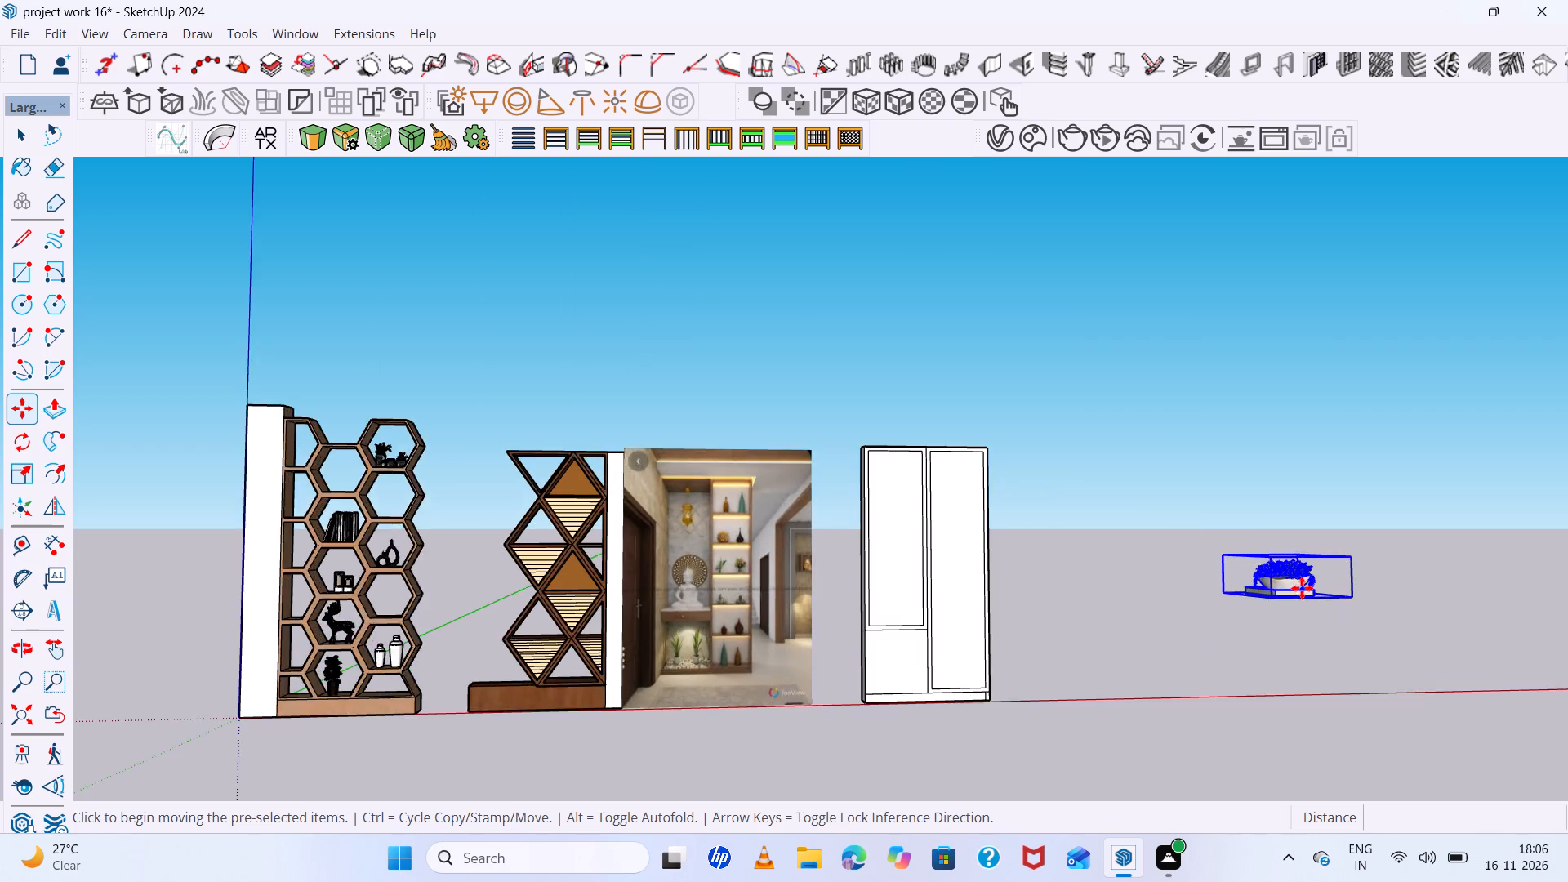
scroll(1217, 564, up, 1)
middle_drag(1216, 564, 1195, 661)
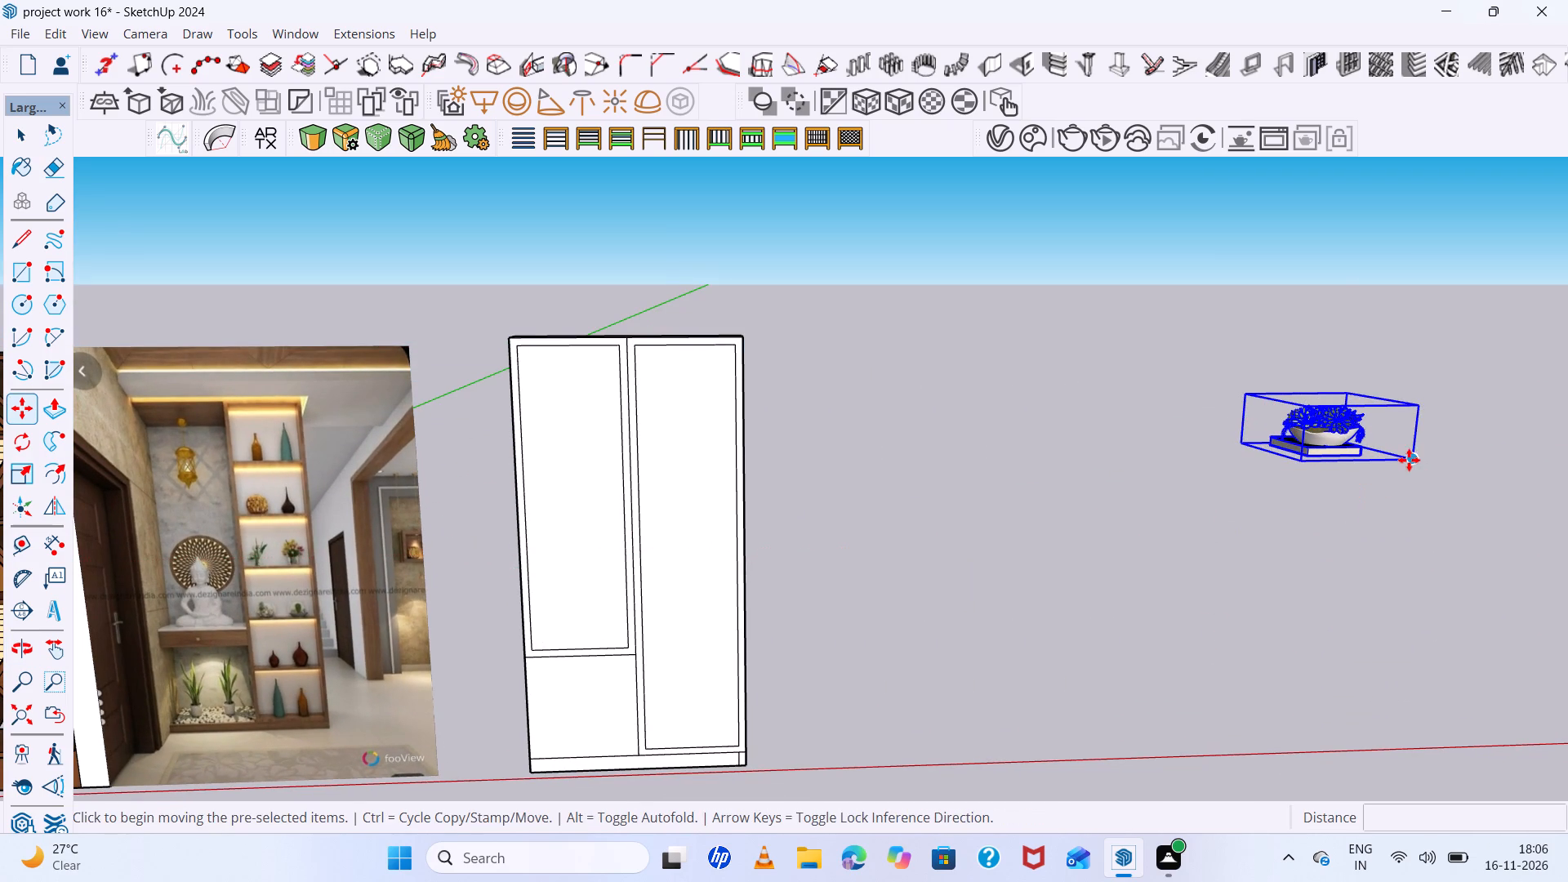
click(1409, 460)
scroll(1060, 573, down, 11)
click(1115, 656)
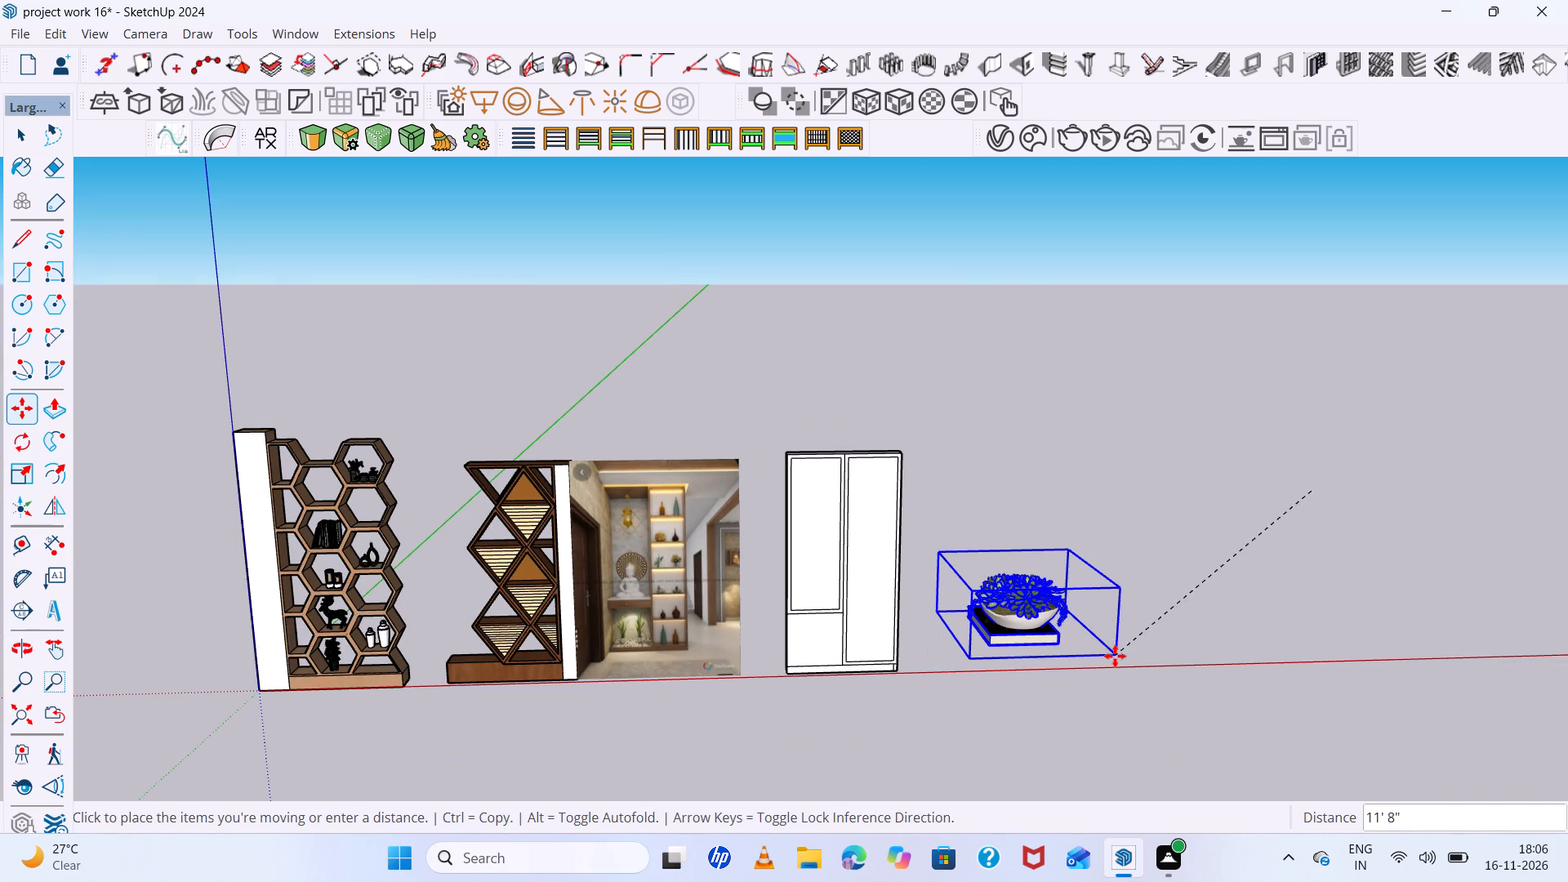
Shift the succulent bowl about 5" beside the wardrobe.
scroll(1115, 660, up, 5)
scroll(1128, 666, down, 2)
middle_drag(1130, 668, 1102, 514)
scroll(1101, 602, up, 11)
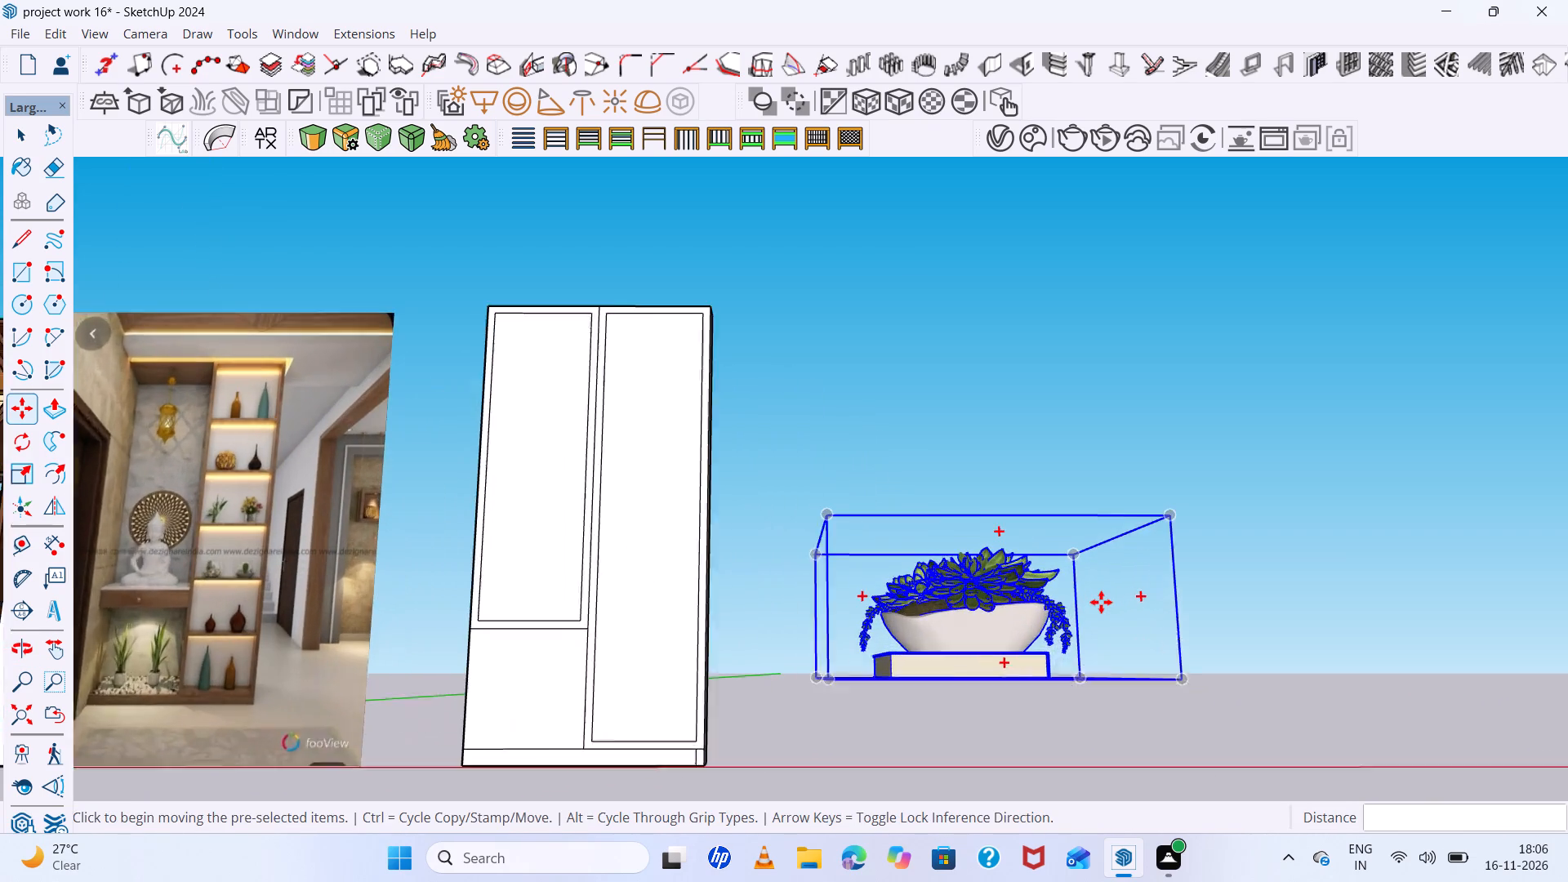
scroll(1085, 573, down, 7)
scroll(1085, 573, up, 1)
middle_drag(1084, 573, 1081, 692)
click(1147, 700)
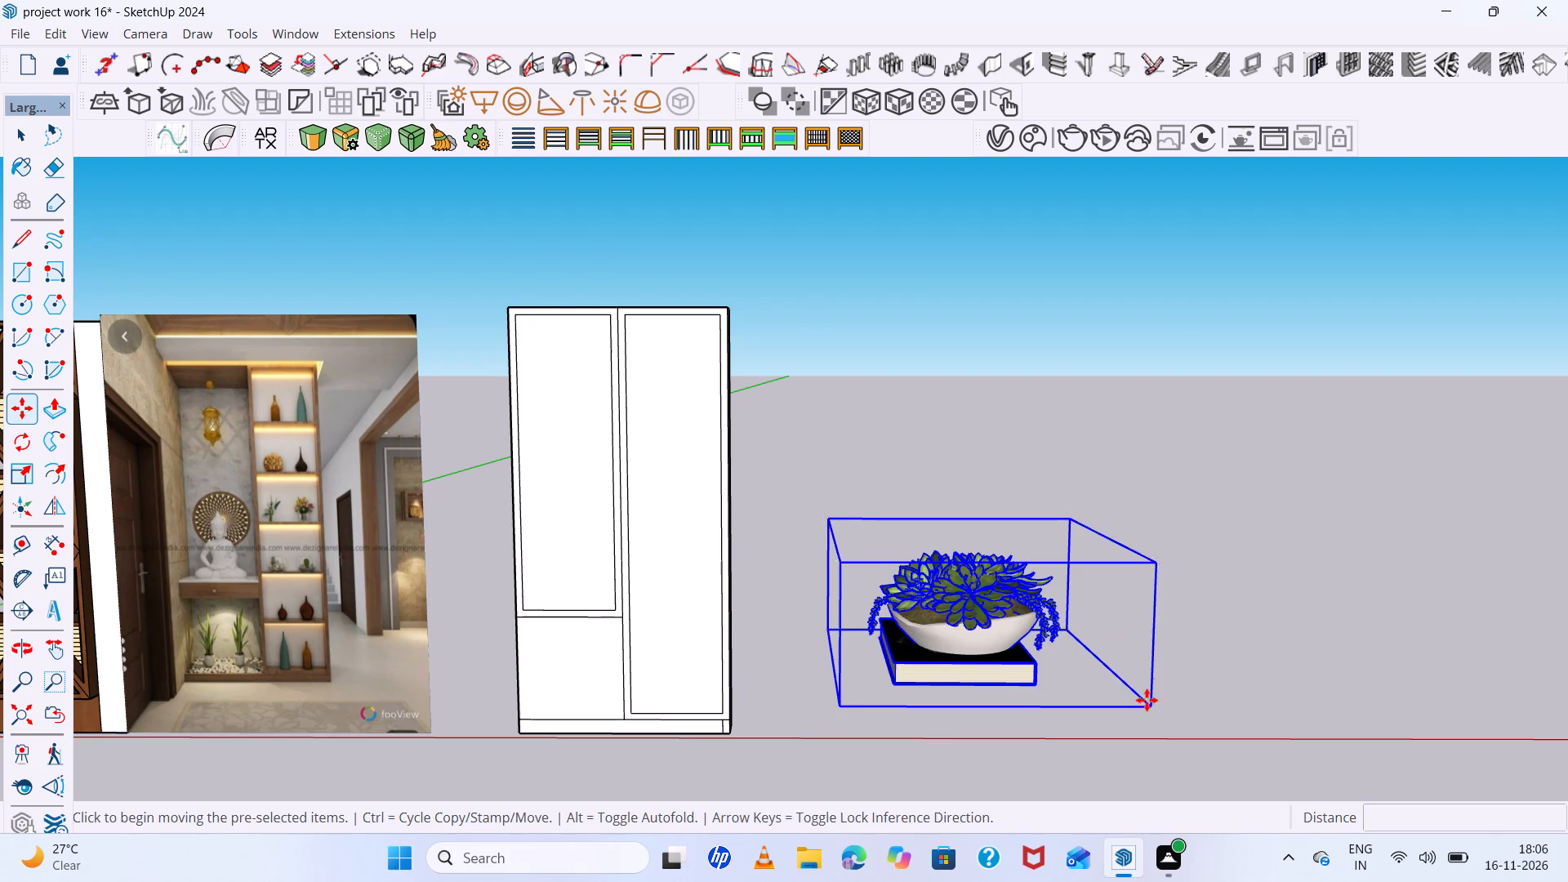
scroll(1134, 555, down, 6)
click(1127, 717)
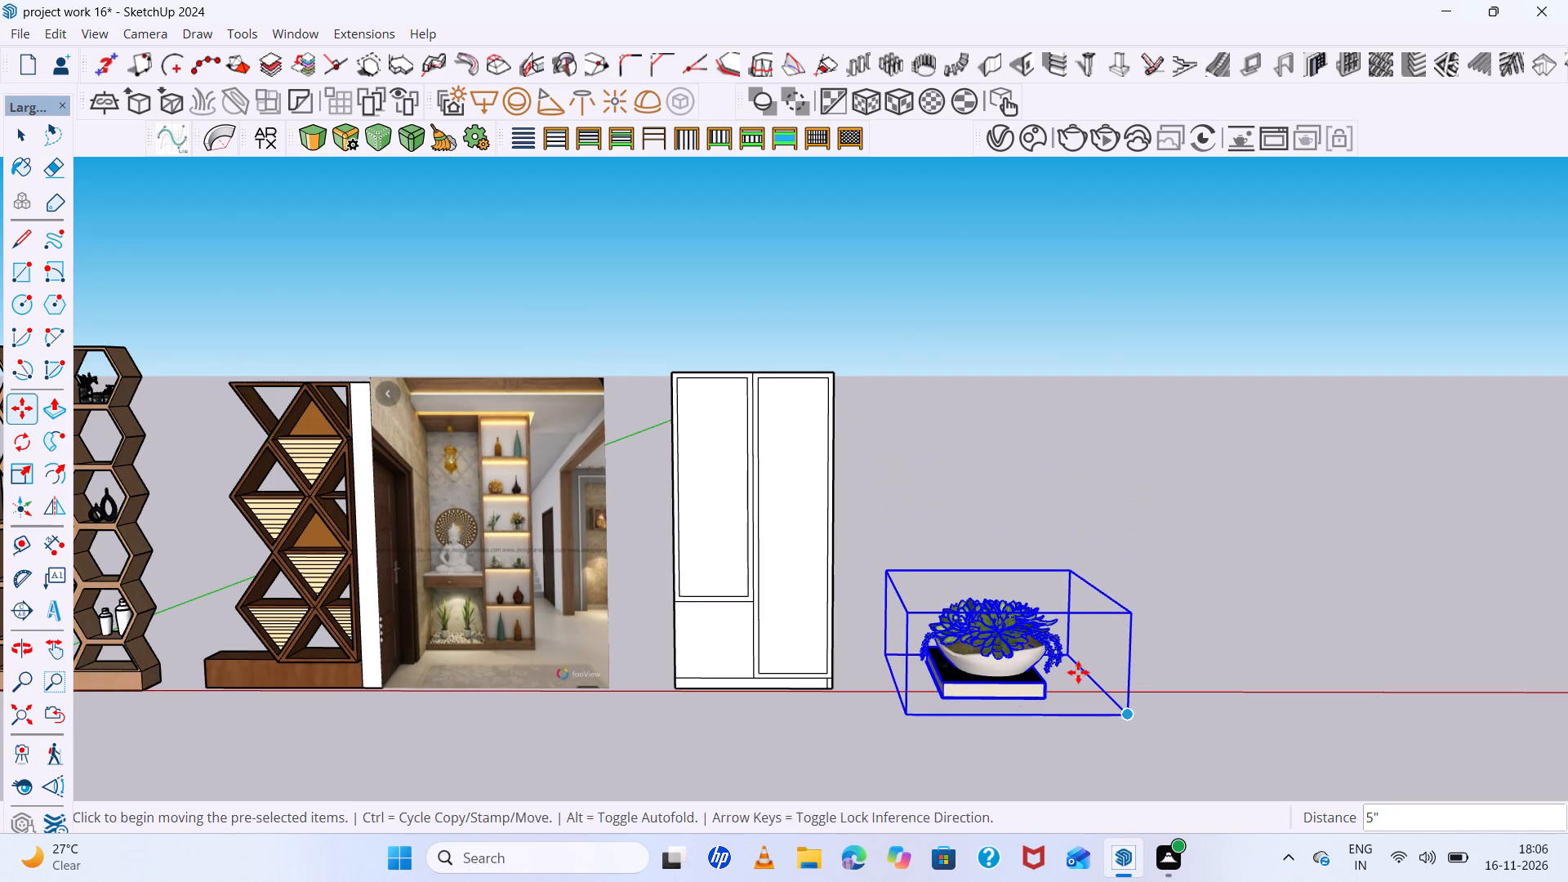
Scale the succulent bowl and its book down uniformly to a small shelf-sized ornament.
scroll(1078, 672, up, 6)
key(s)
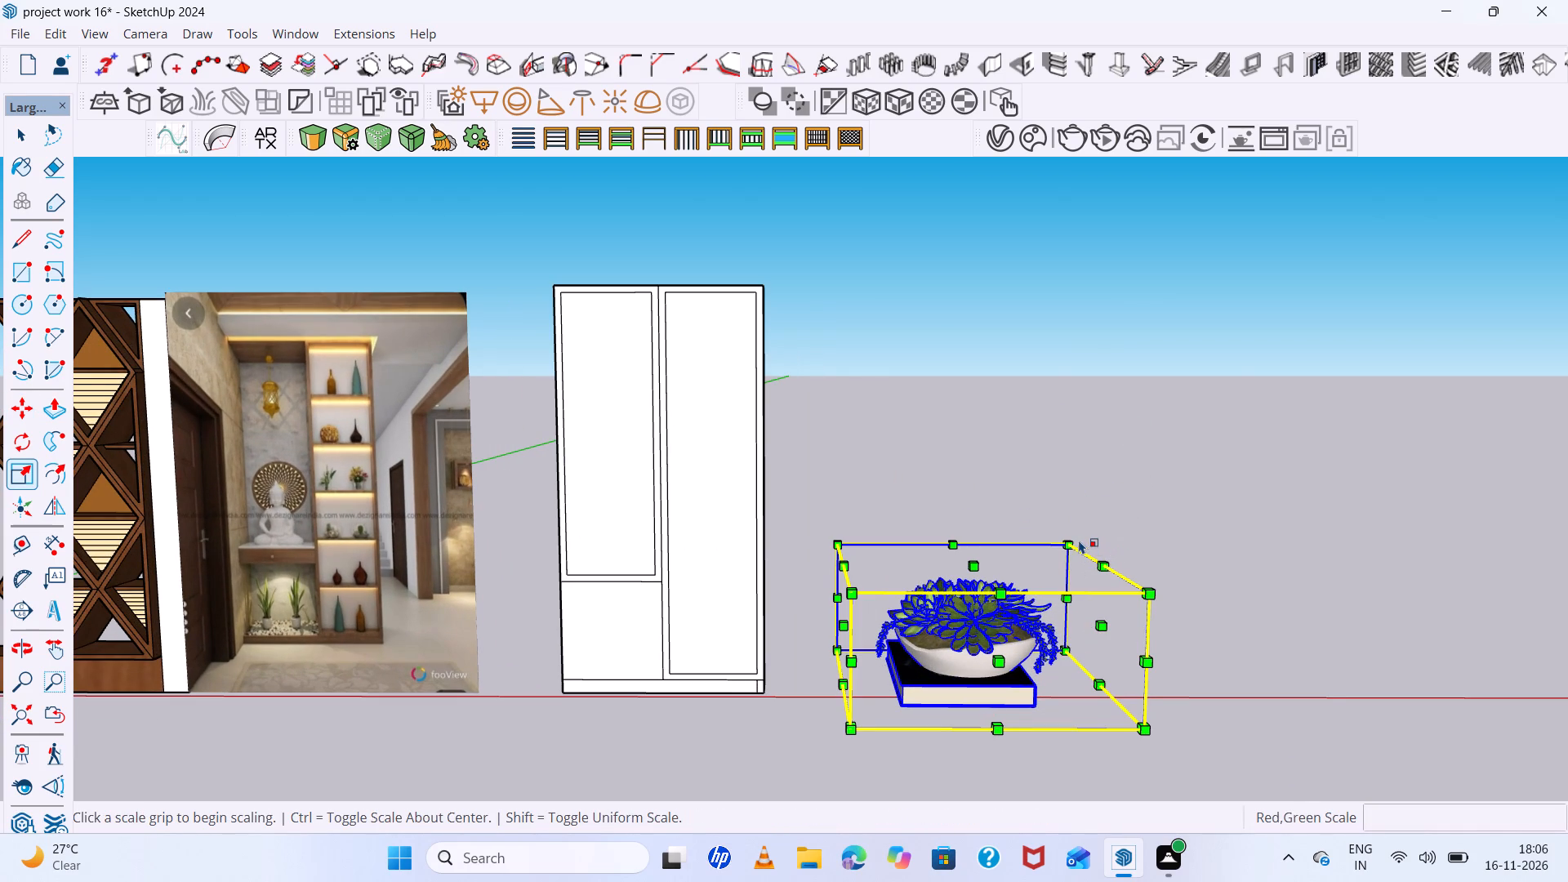
drag(1069, 542, 1018, 623)
scroll(1018, 642, up, 2)
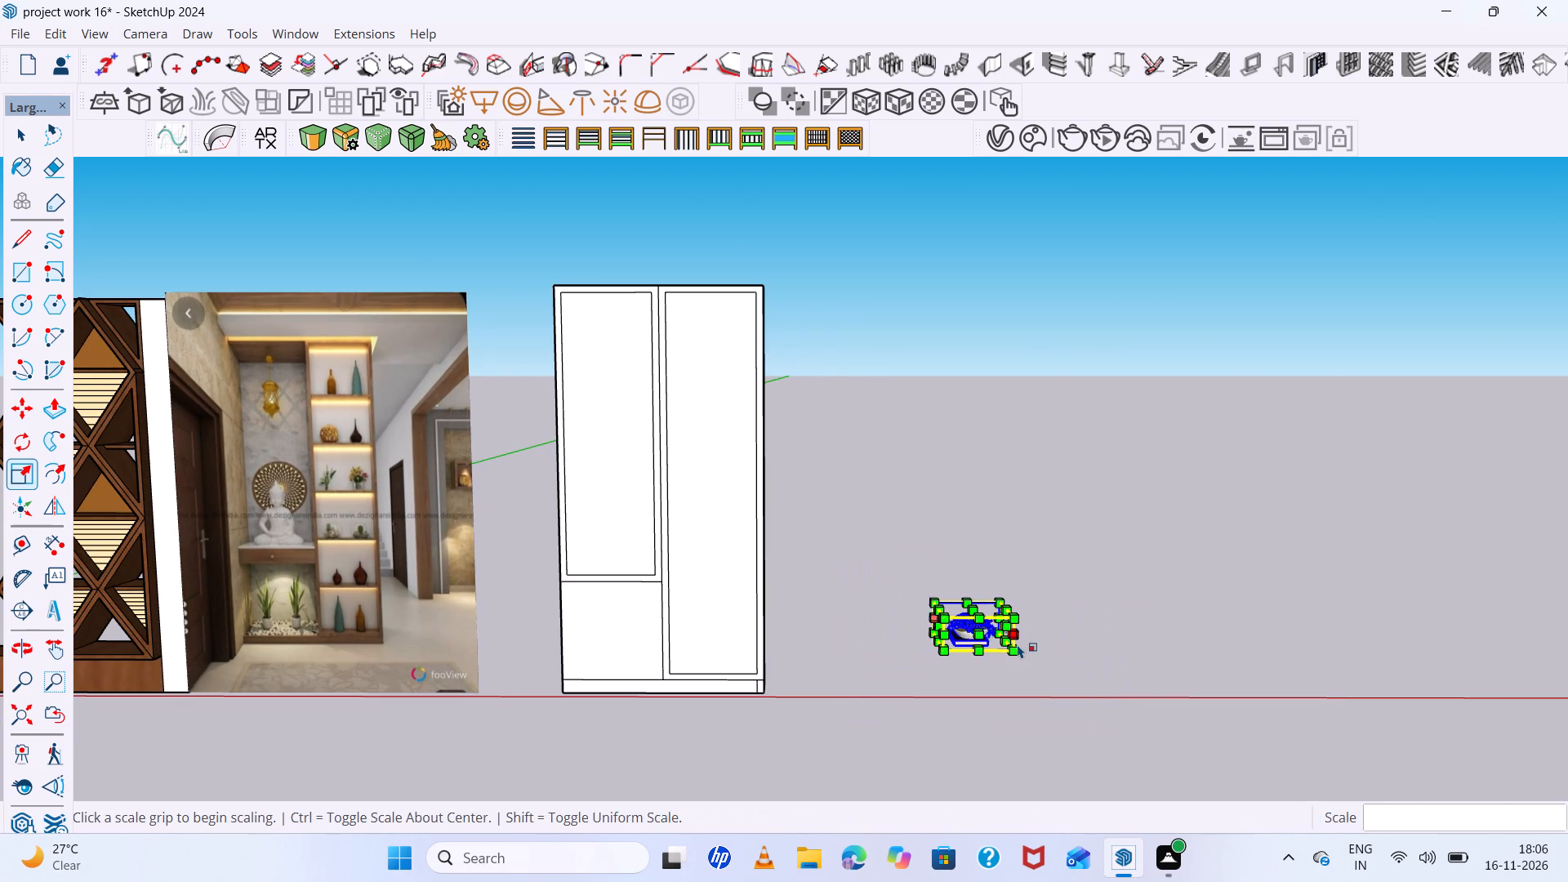
scroll(1018, 644, up, 8)
key(space)
click(1018, 645)
click(955, 622)
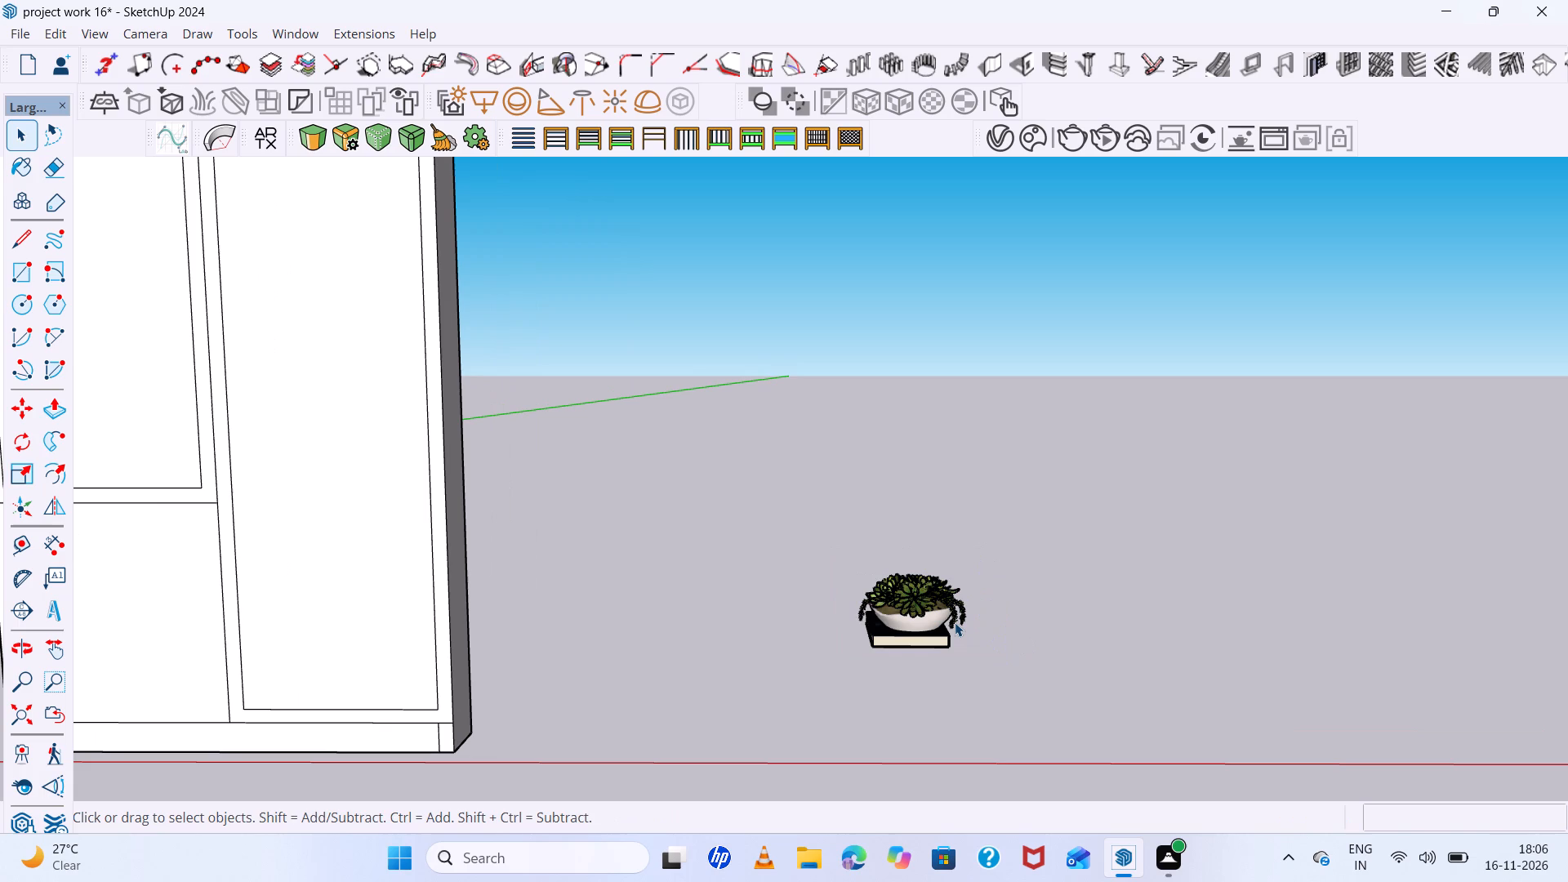
Move the succulent bowl about 7' 7" into the honeycomb cell directly above the two white bottles.
key(m)
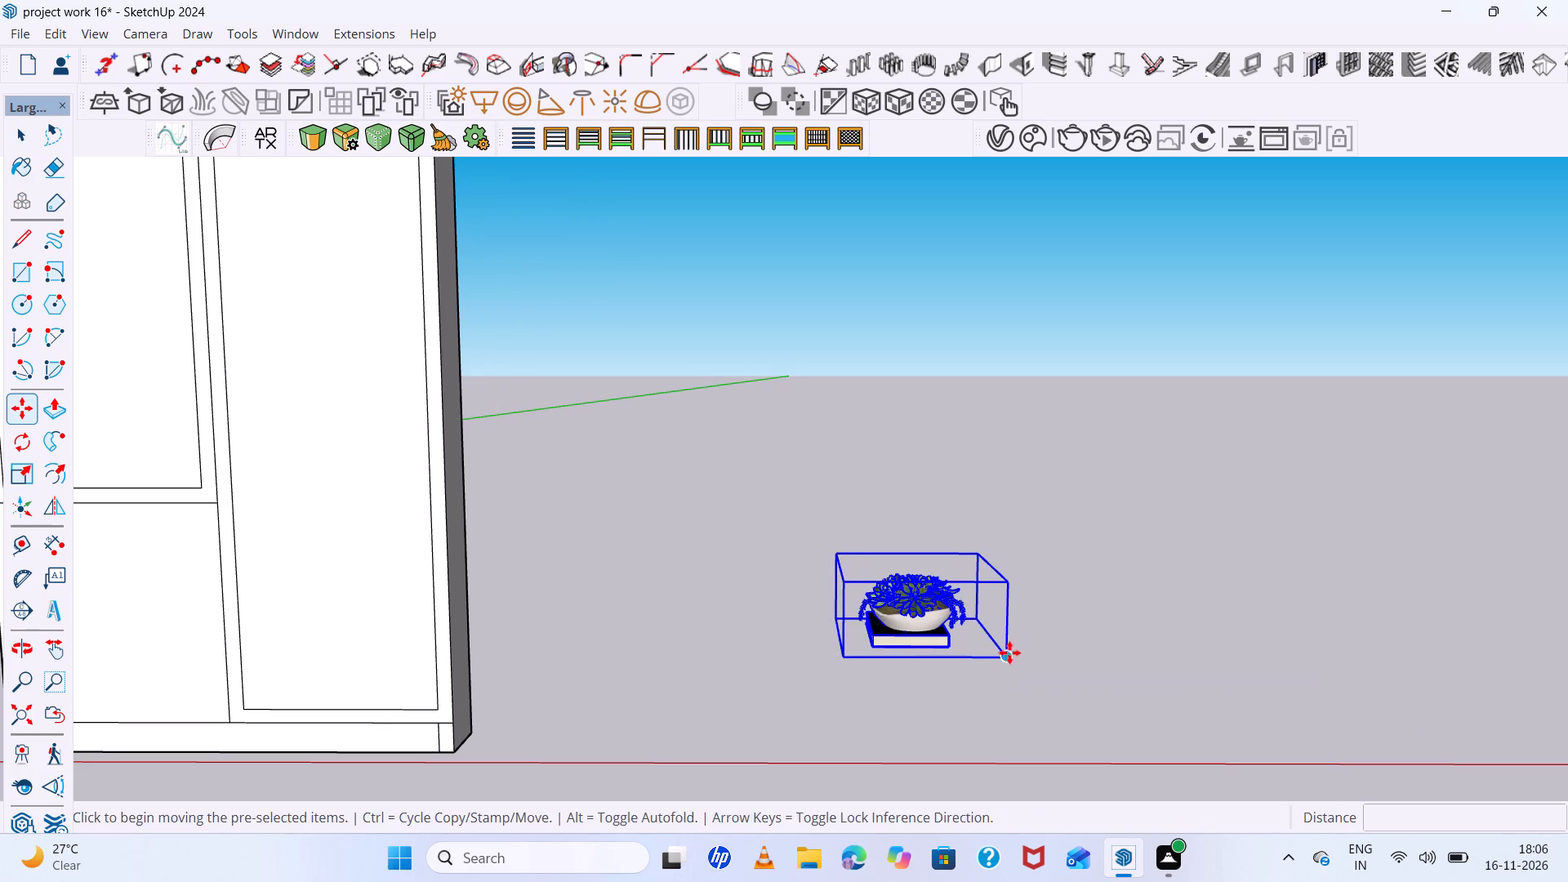
click(1006, 653)
scroll(1111, 632, down, 20)
scroll(1111, 632, down, 9)
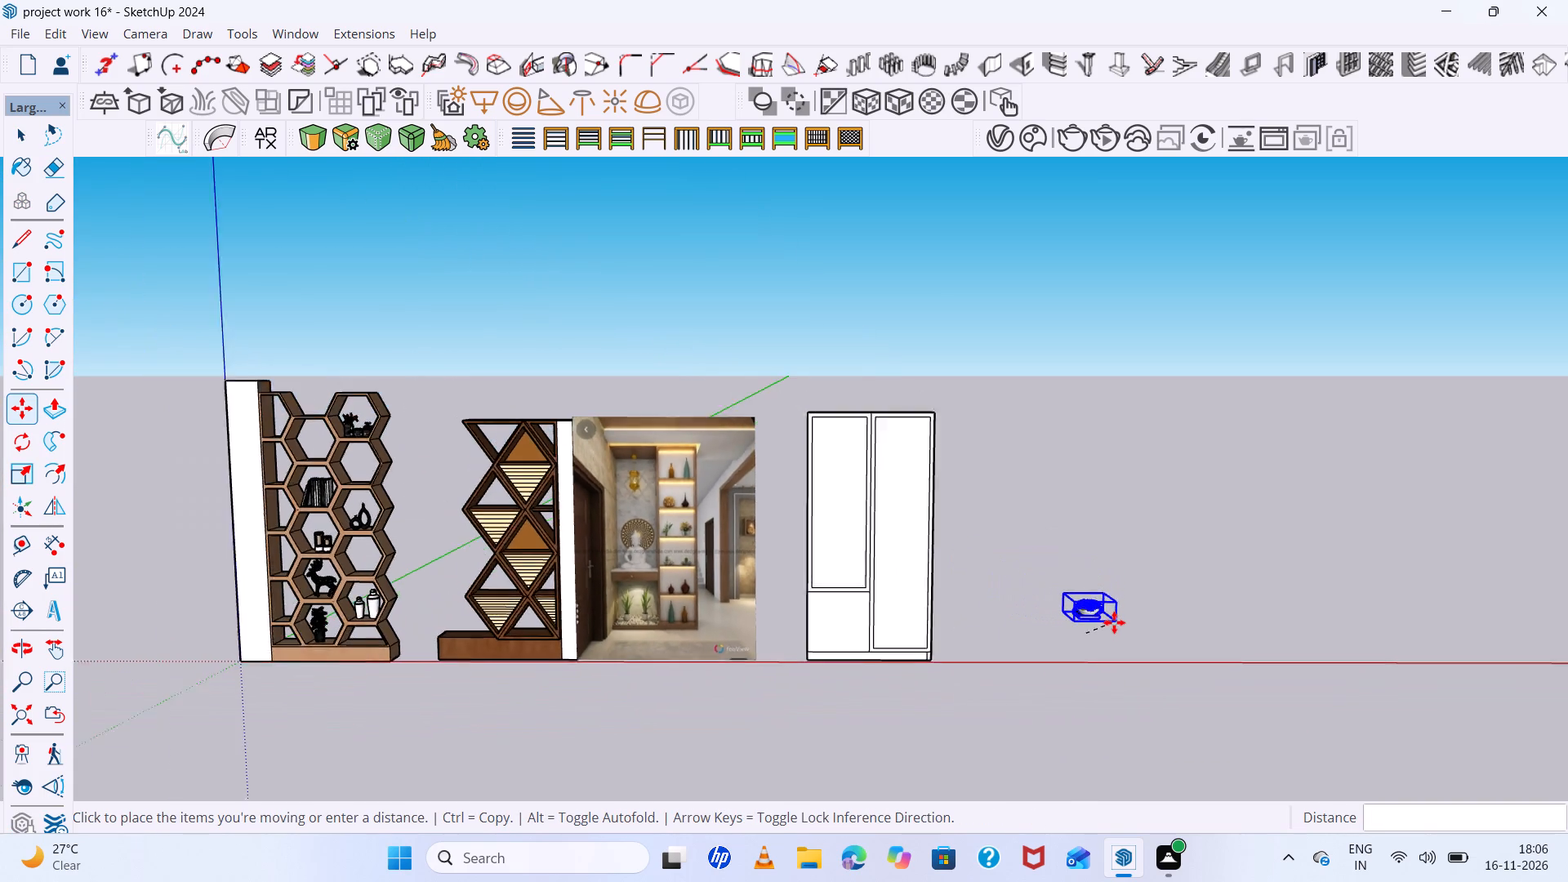
scroll(1114, 622, down, 9)
scroll(561, 573, up, 20)
scroll(561, 573, up, 3)
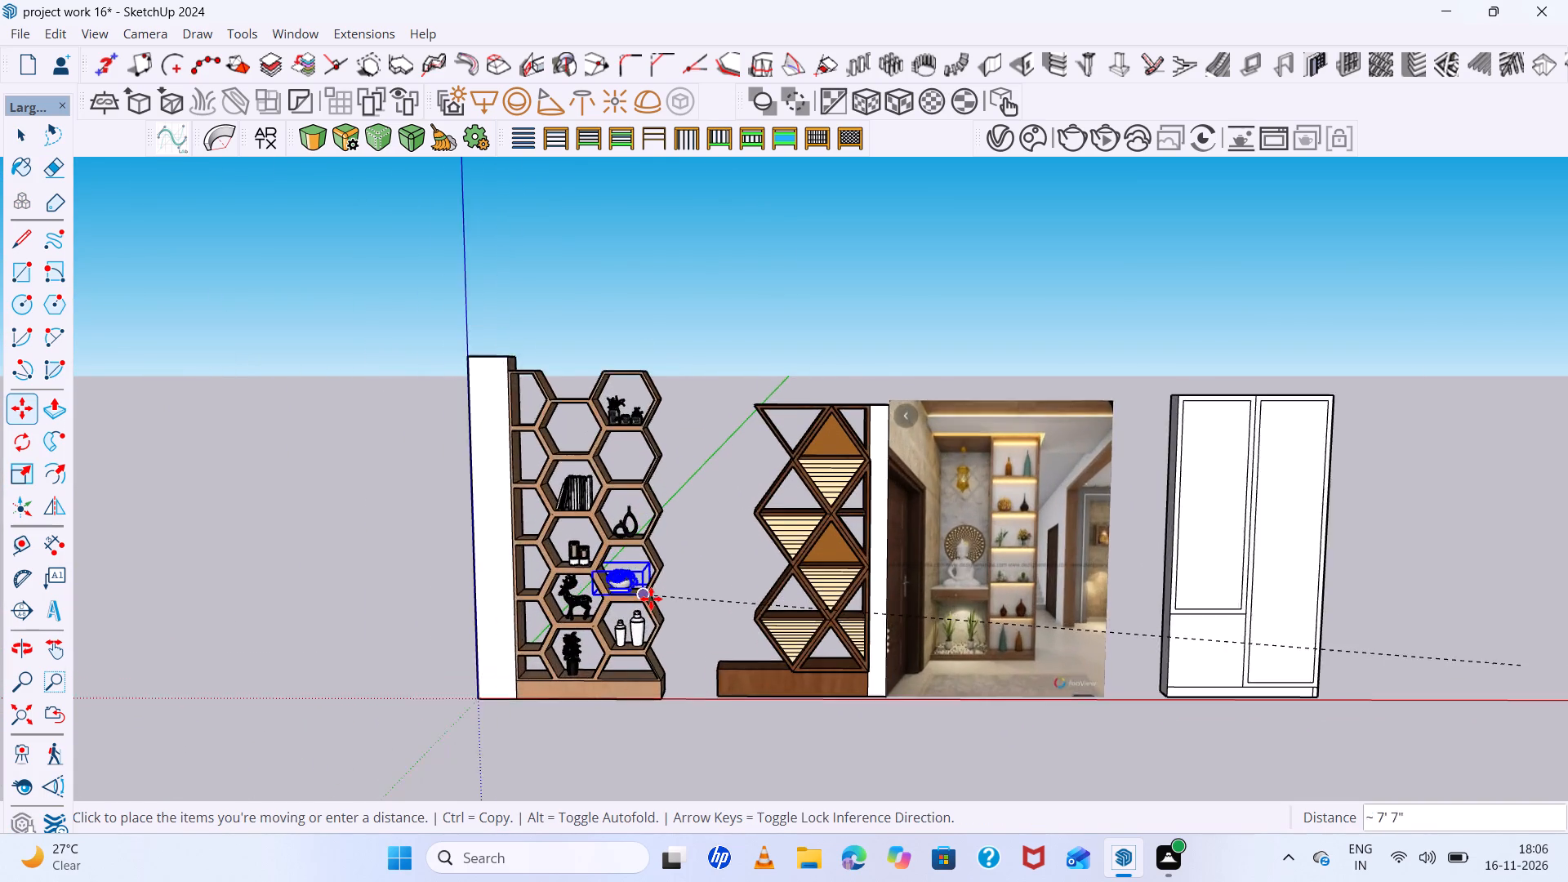
scroll(653, 599, up, 15)
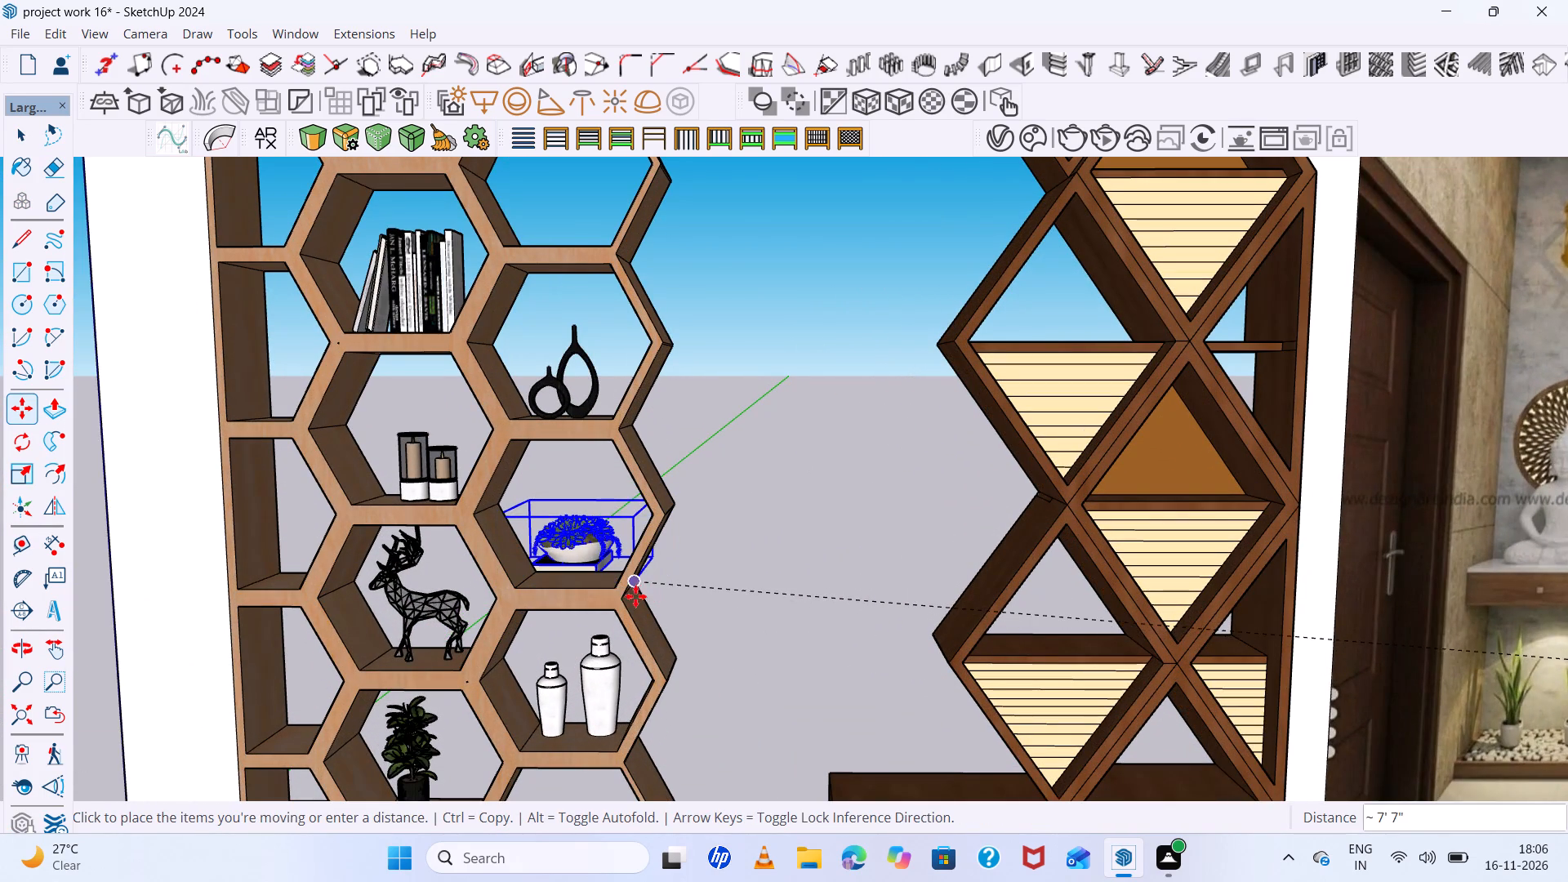
click(632, 603)
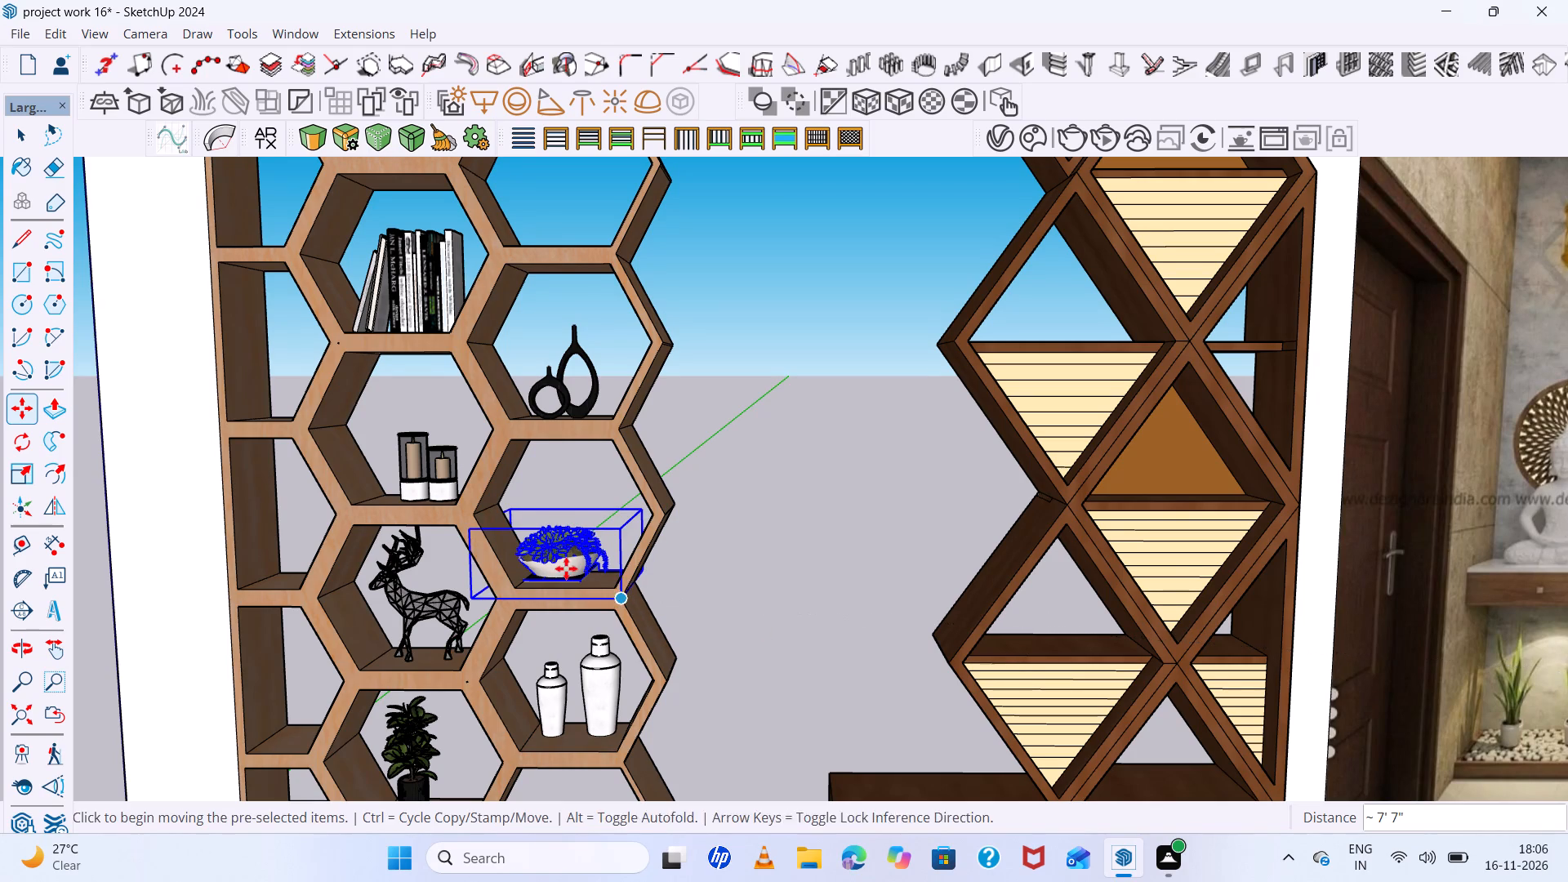
Nudge the succulent bowl about 1" at a time within its honeycomb cell so the book rests centred on the cell floor.
scroll(566, 568, up, 11)
middle_drag(564, 563, 568, 608)
click(575, 557)
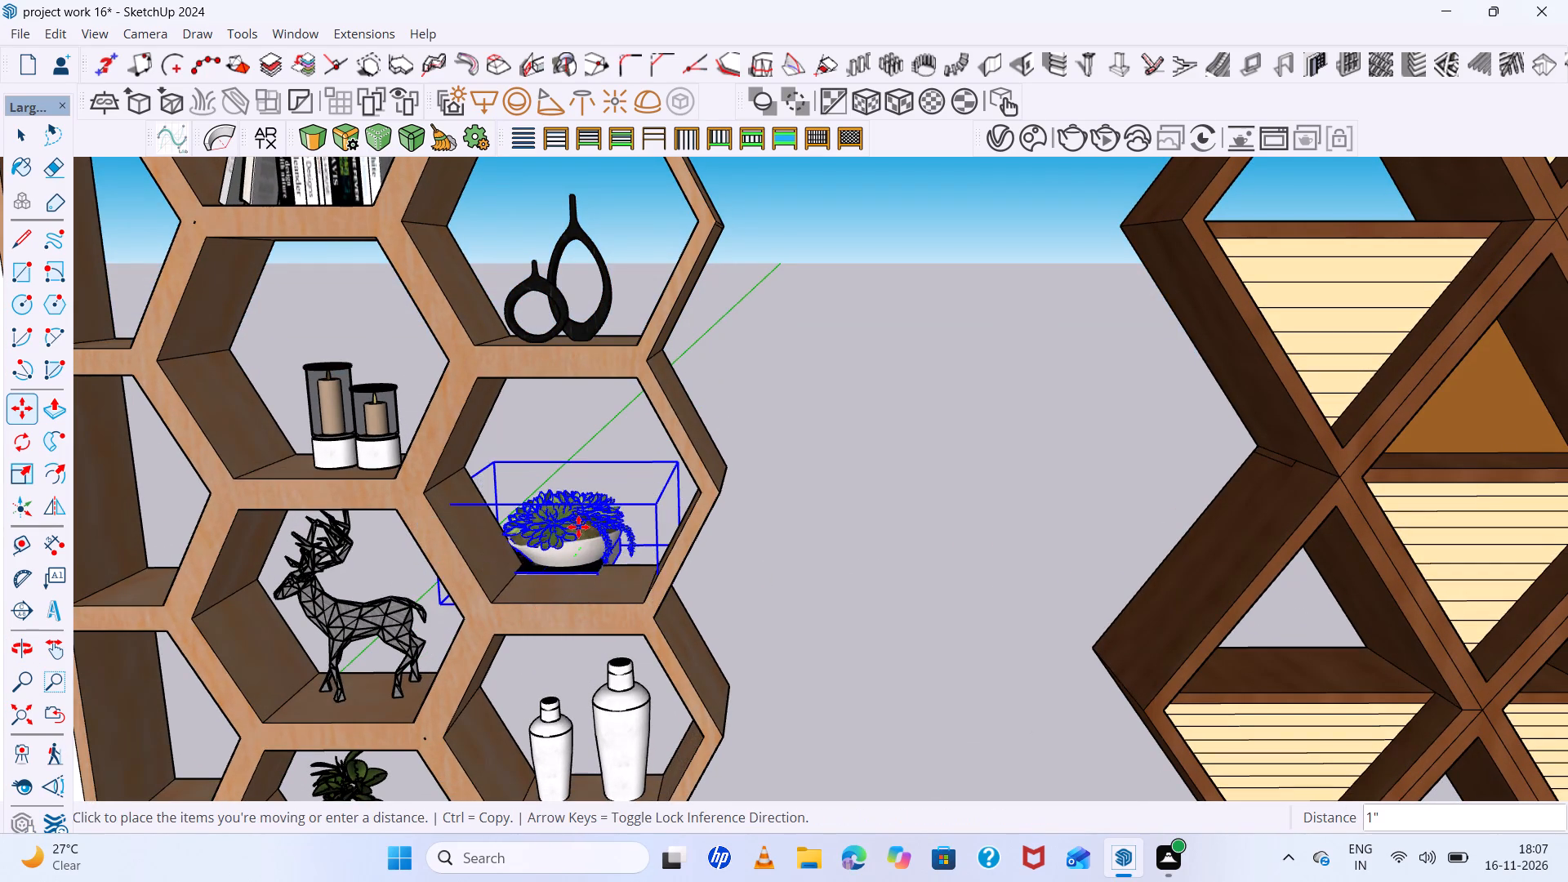
click(578, 522)
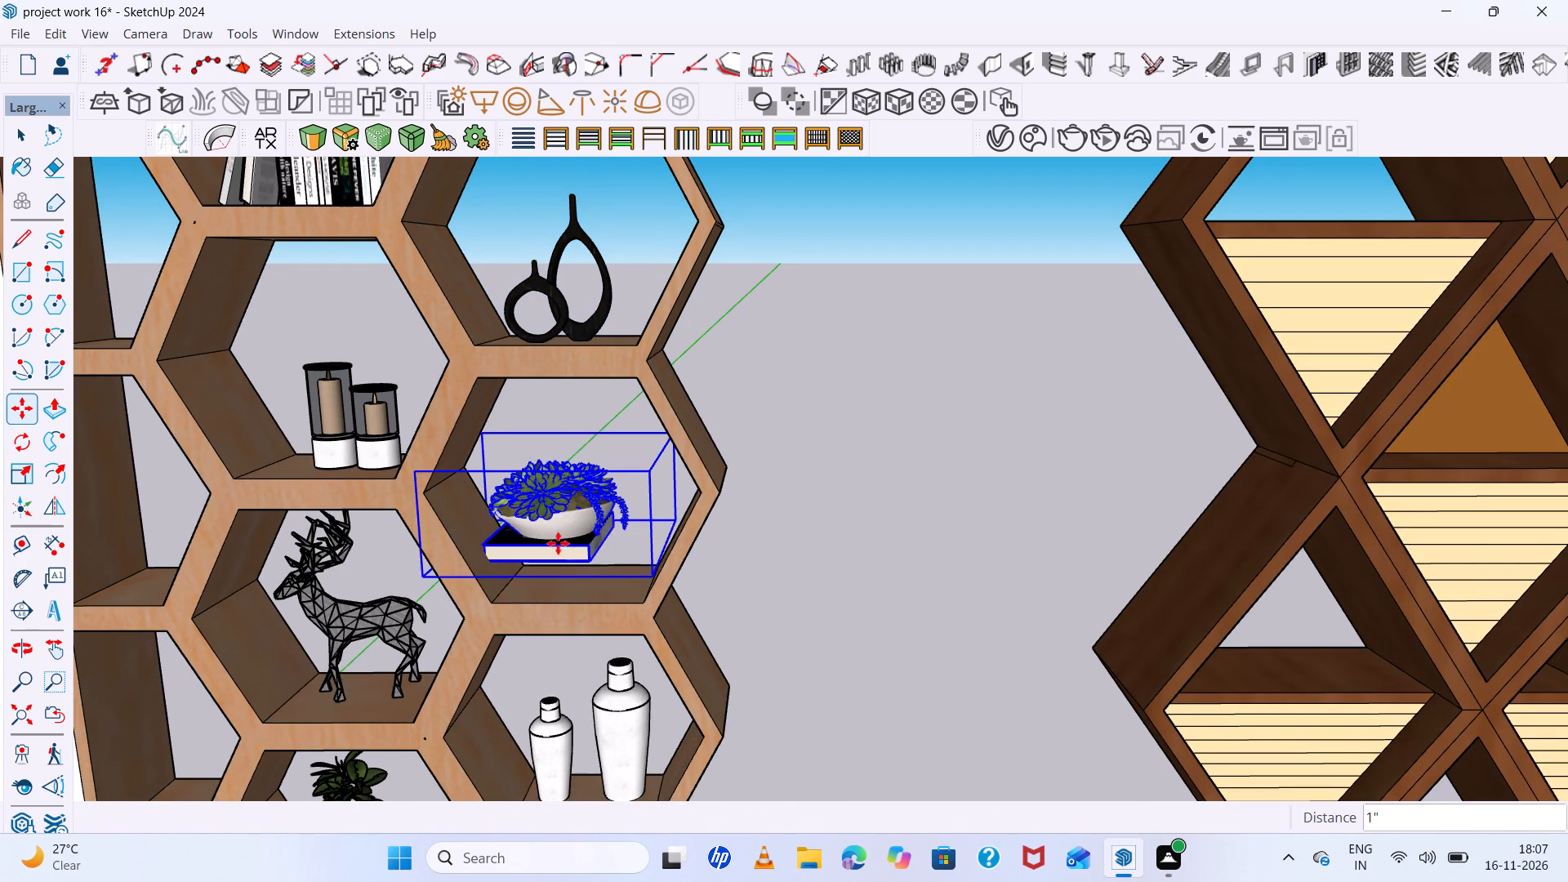
scroll(562, 562, up, 10)
middle_drag(562, 562, 626, 514)
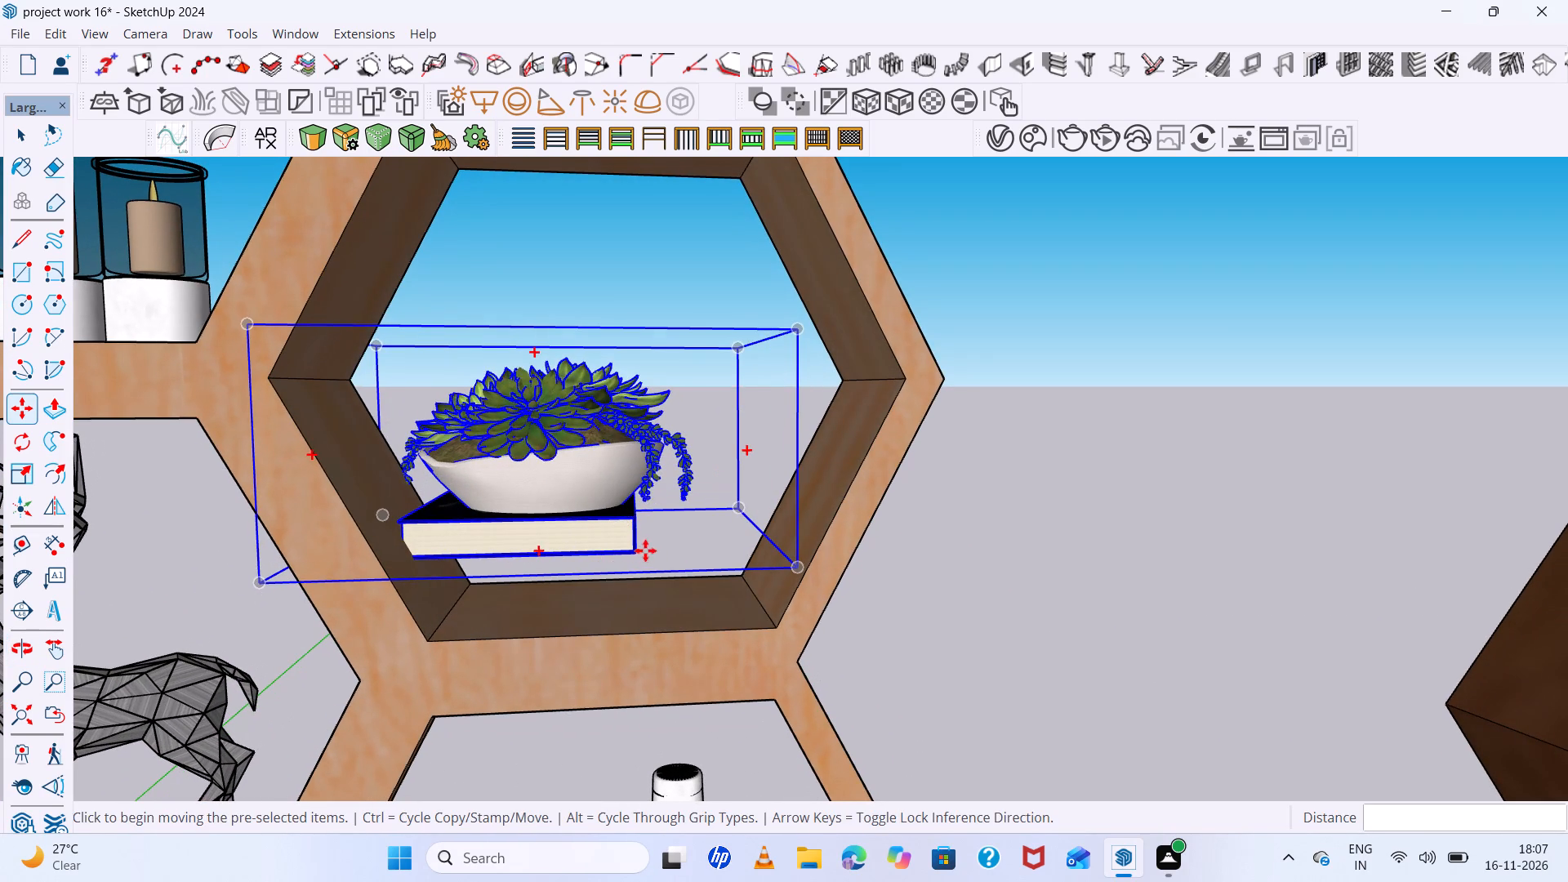
click(638, 554)
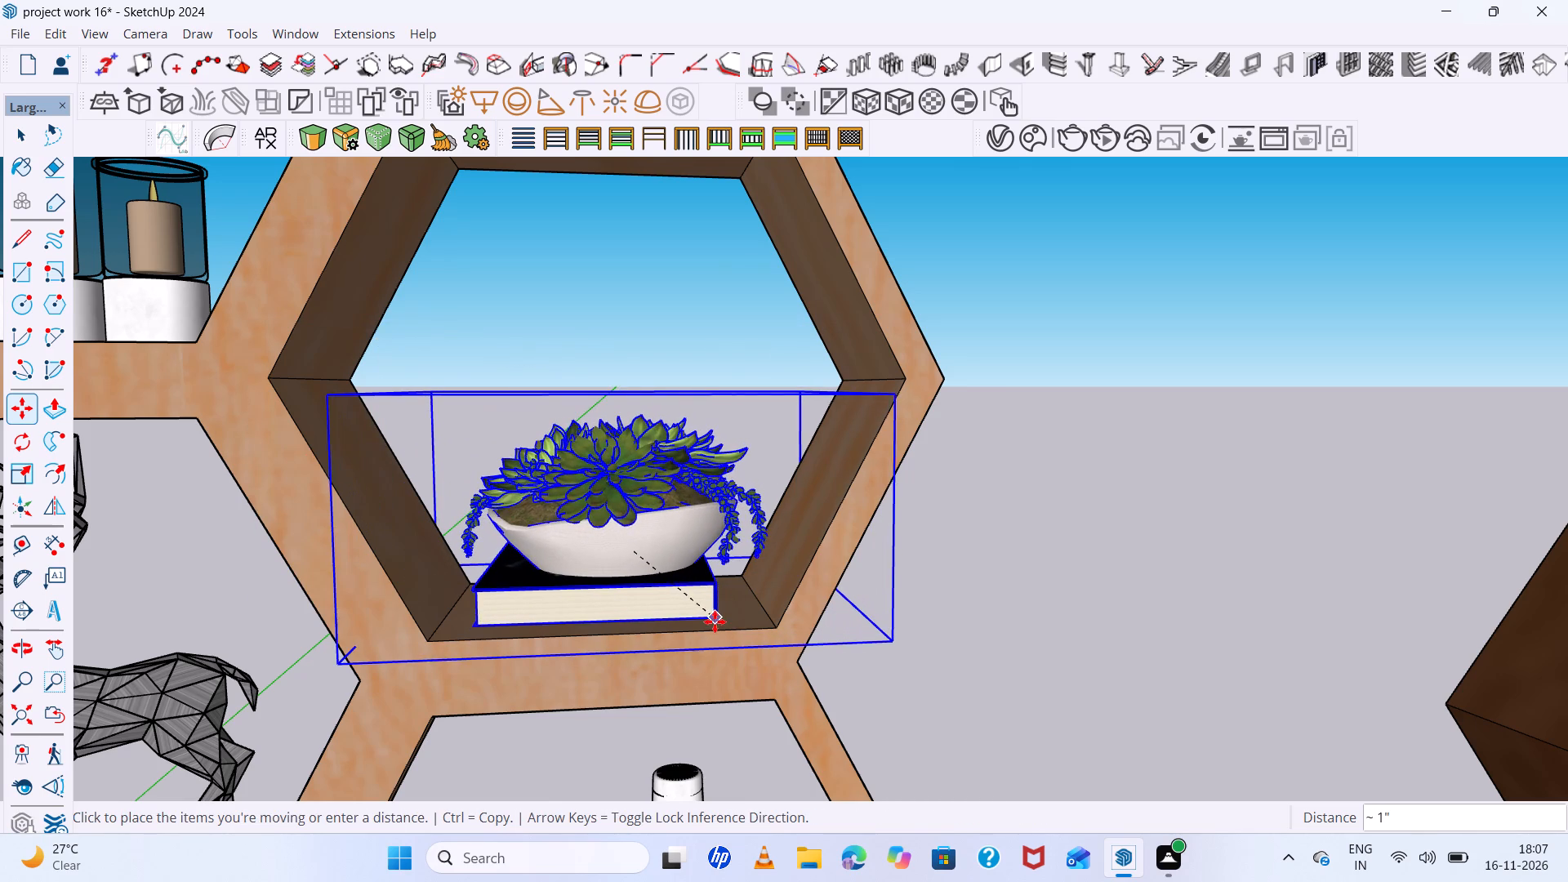
click(715, 621)
scroll(715, 620, down, 13)
middle_drag(904, 603, 777, 668)
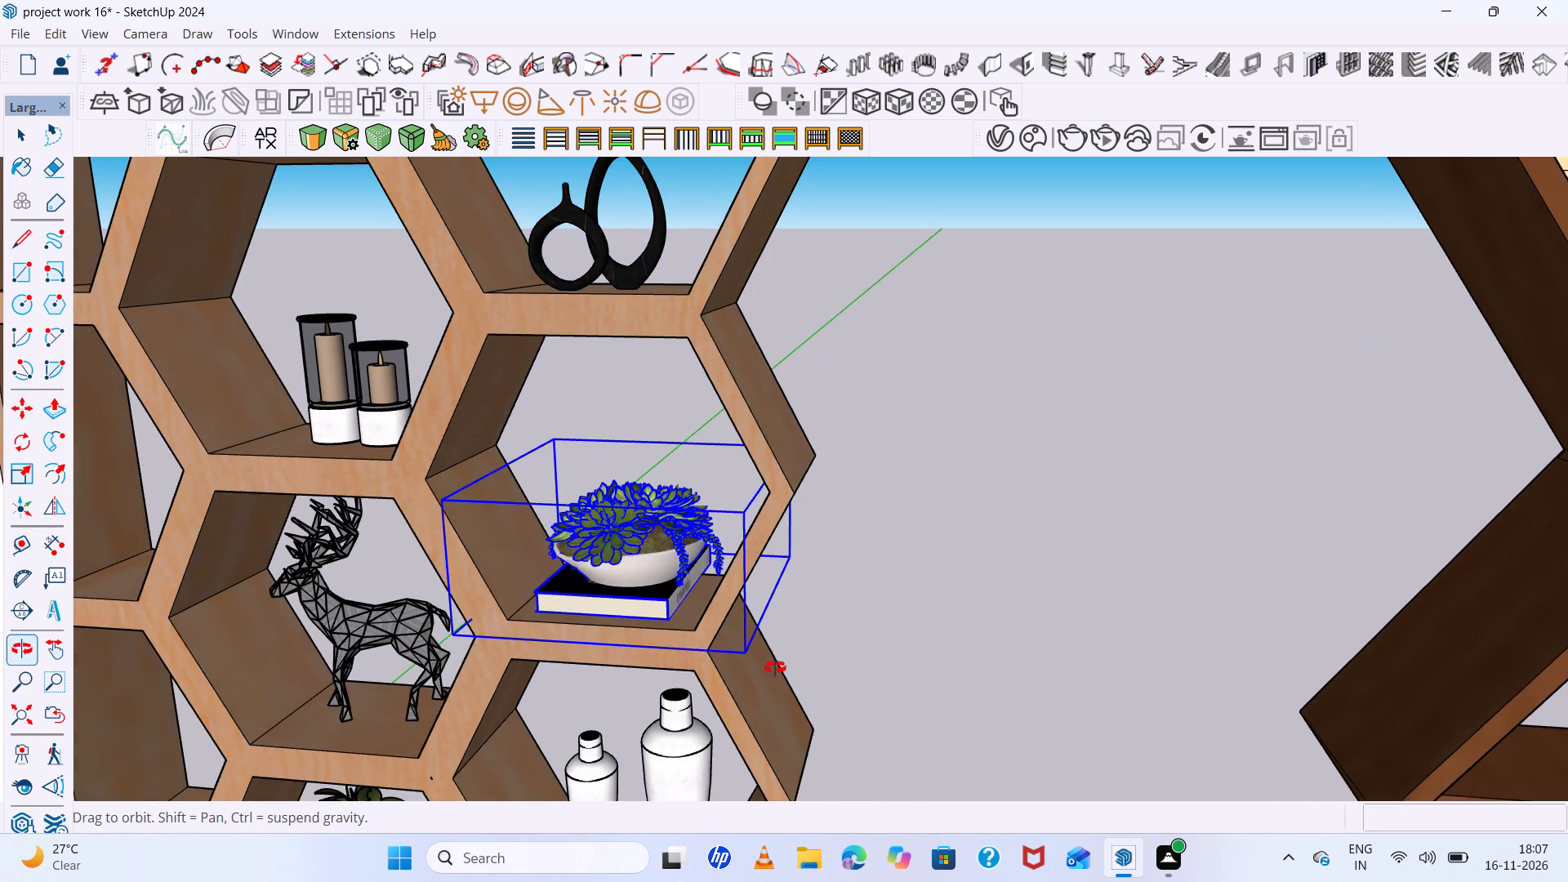
key(space)
click(896, 587)
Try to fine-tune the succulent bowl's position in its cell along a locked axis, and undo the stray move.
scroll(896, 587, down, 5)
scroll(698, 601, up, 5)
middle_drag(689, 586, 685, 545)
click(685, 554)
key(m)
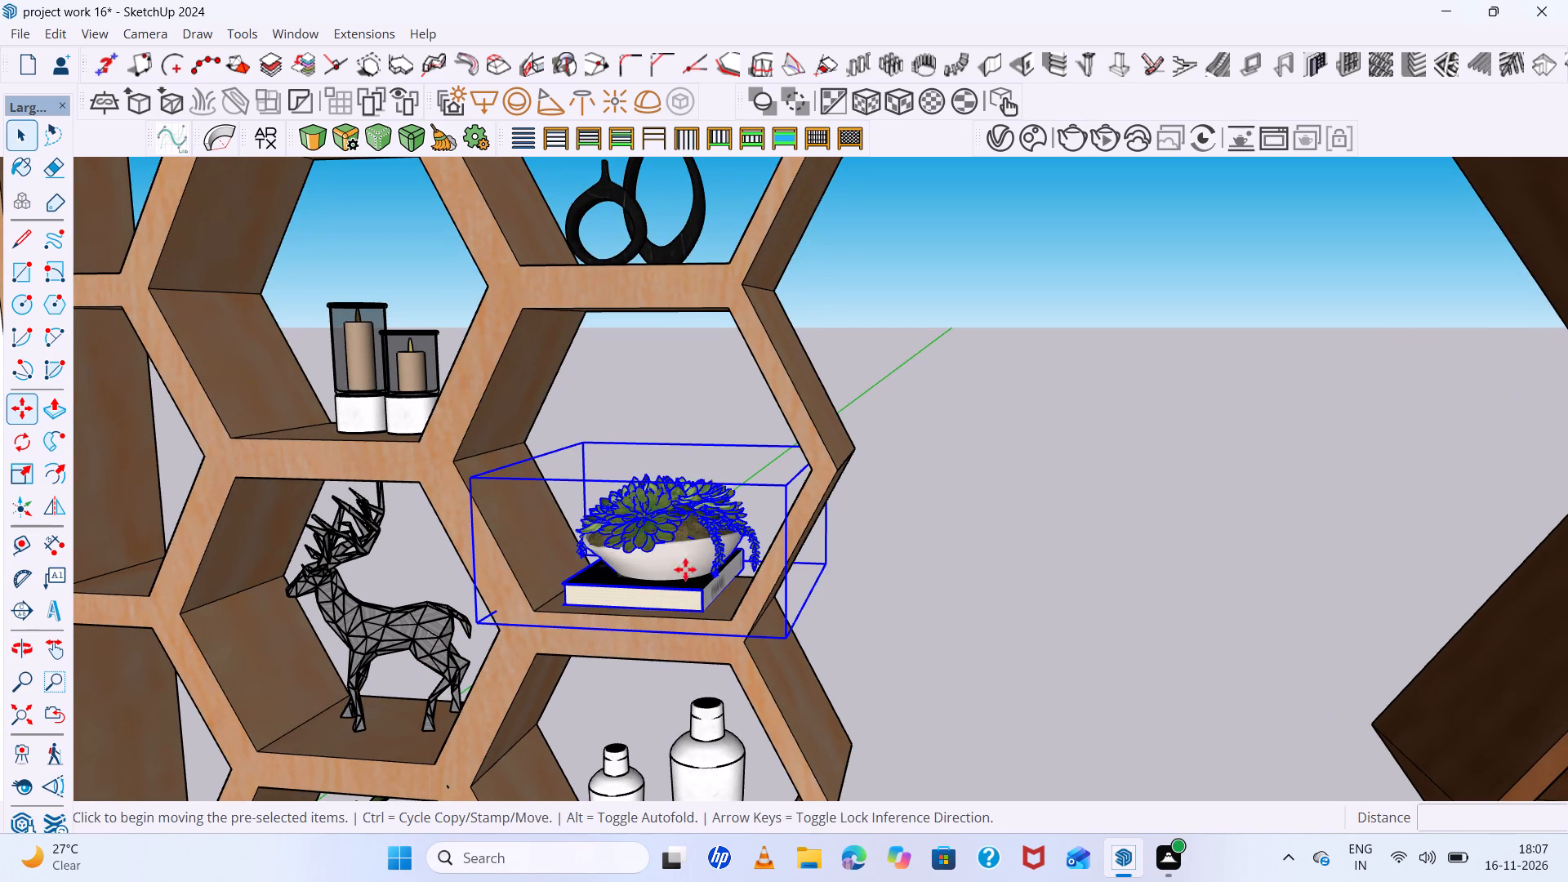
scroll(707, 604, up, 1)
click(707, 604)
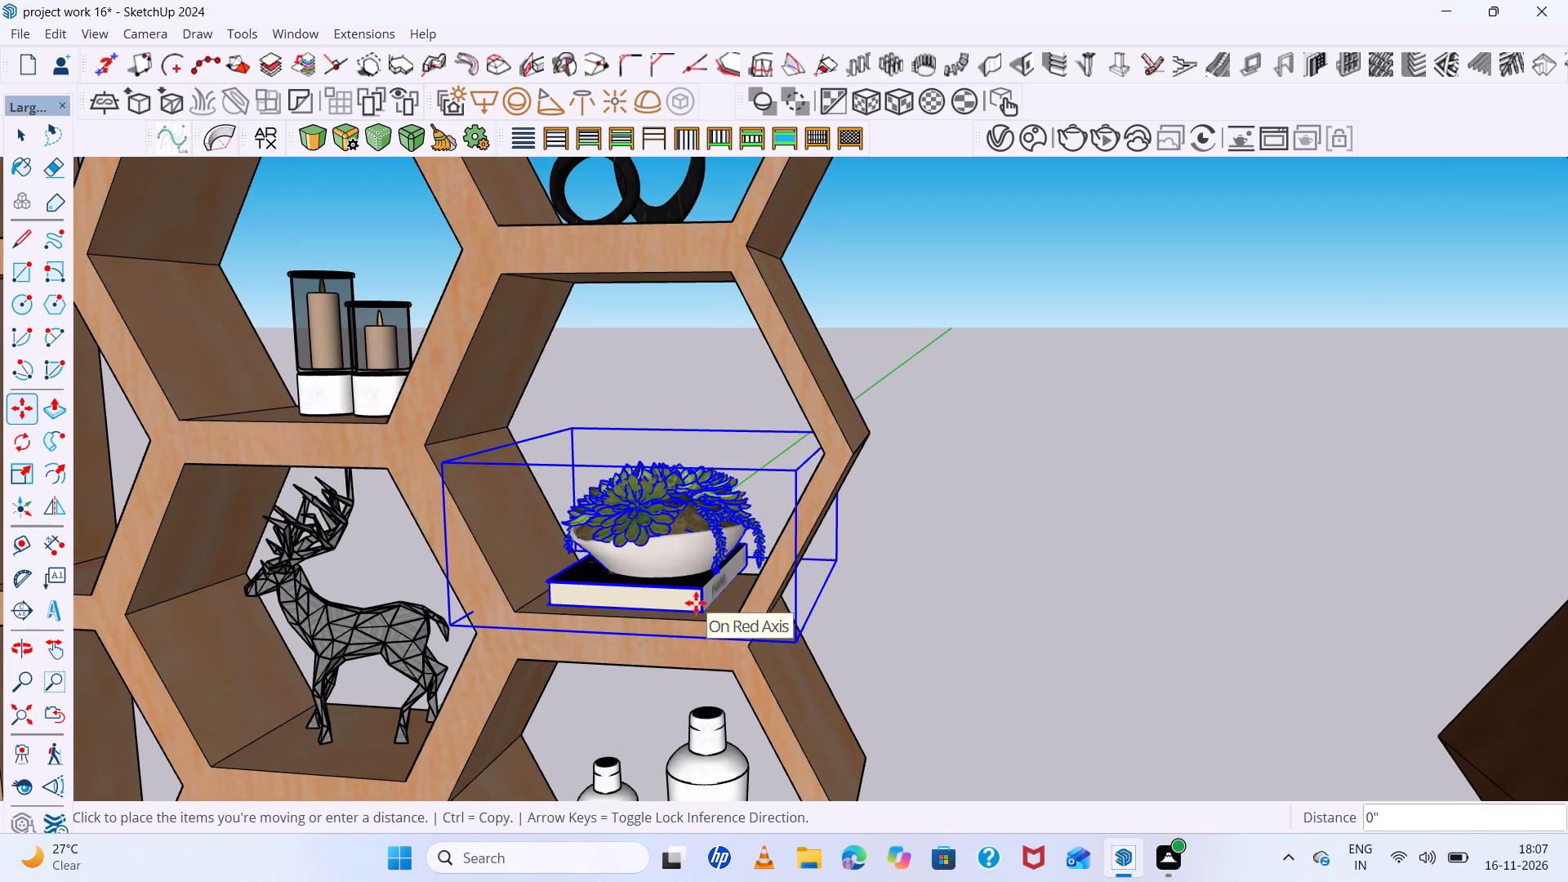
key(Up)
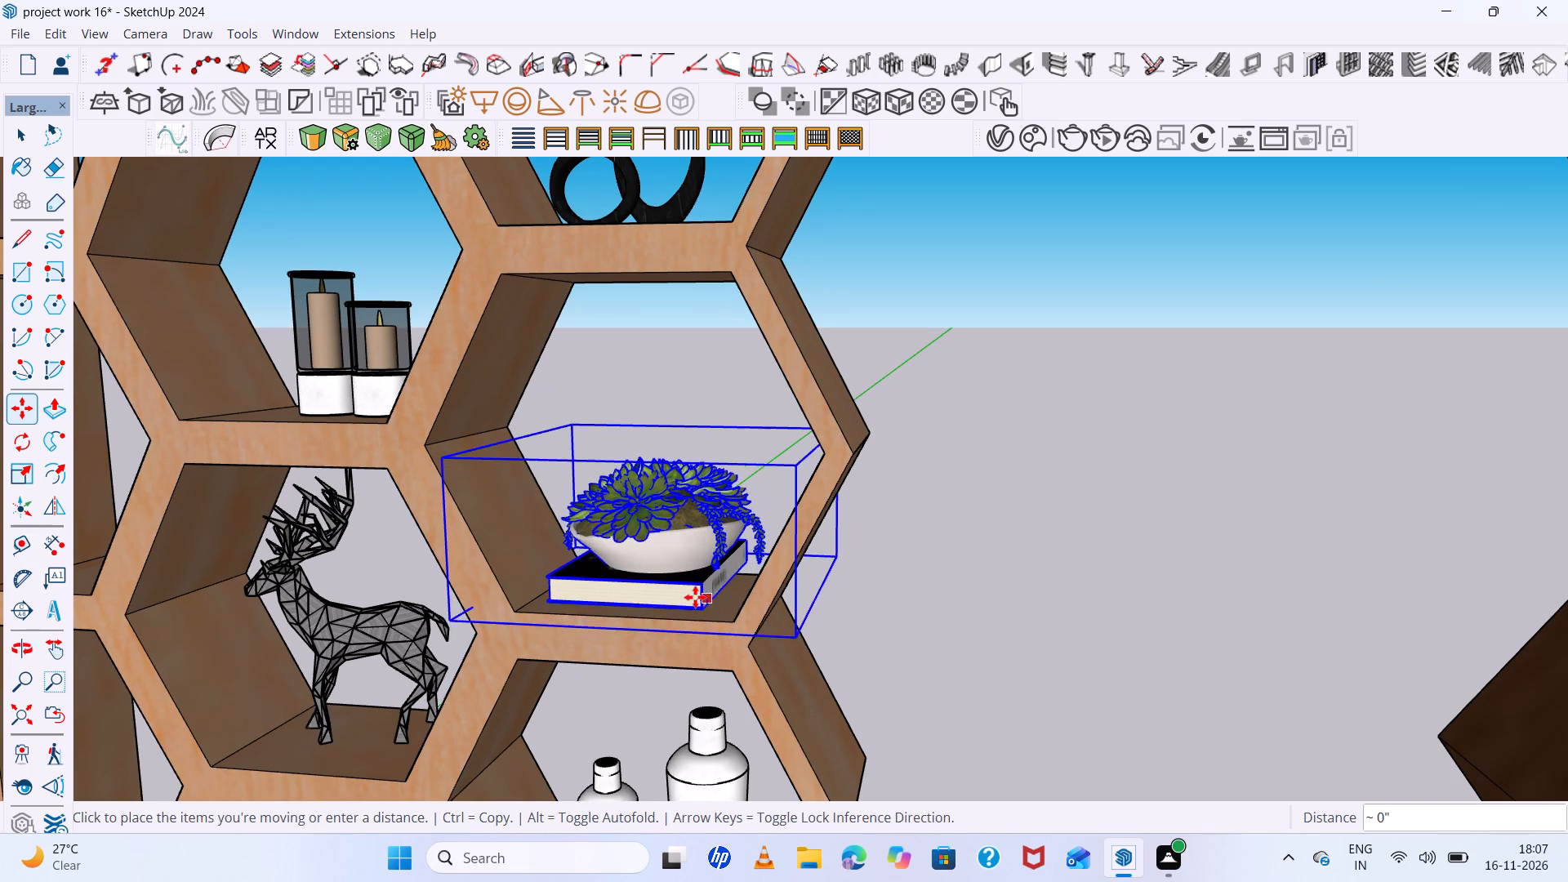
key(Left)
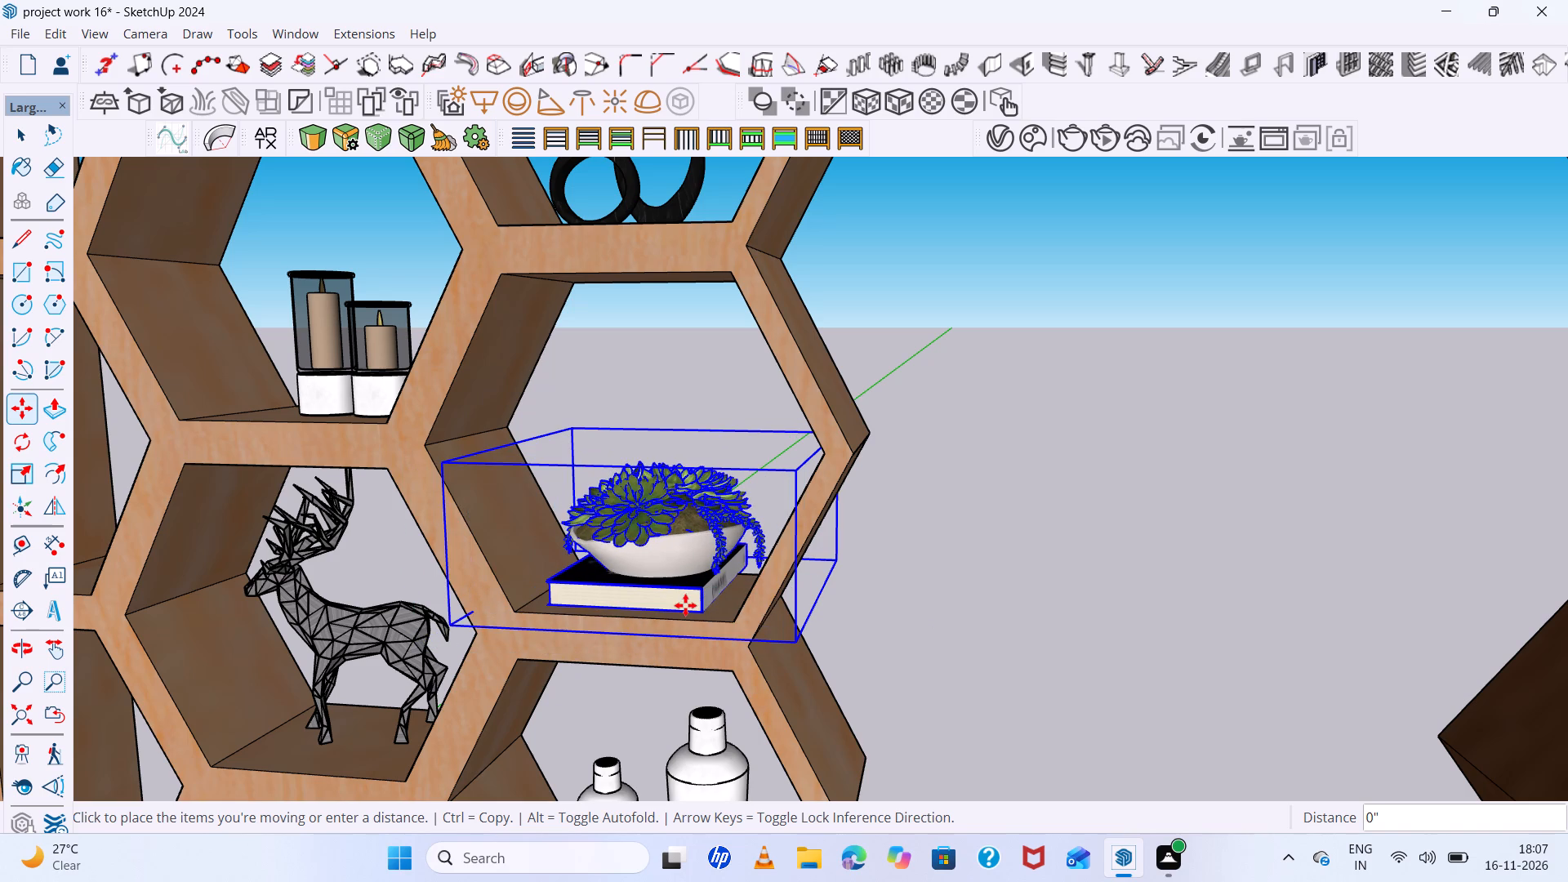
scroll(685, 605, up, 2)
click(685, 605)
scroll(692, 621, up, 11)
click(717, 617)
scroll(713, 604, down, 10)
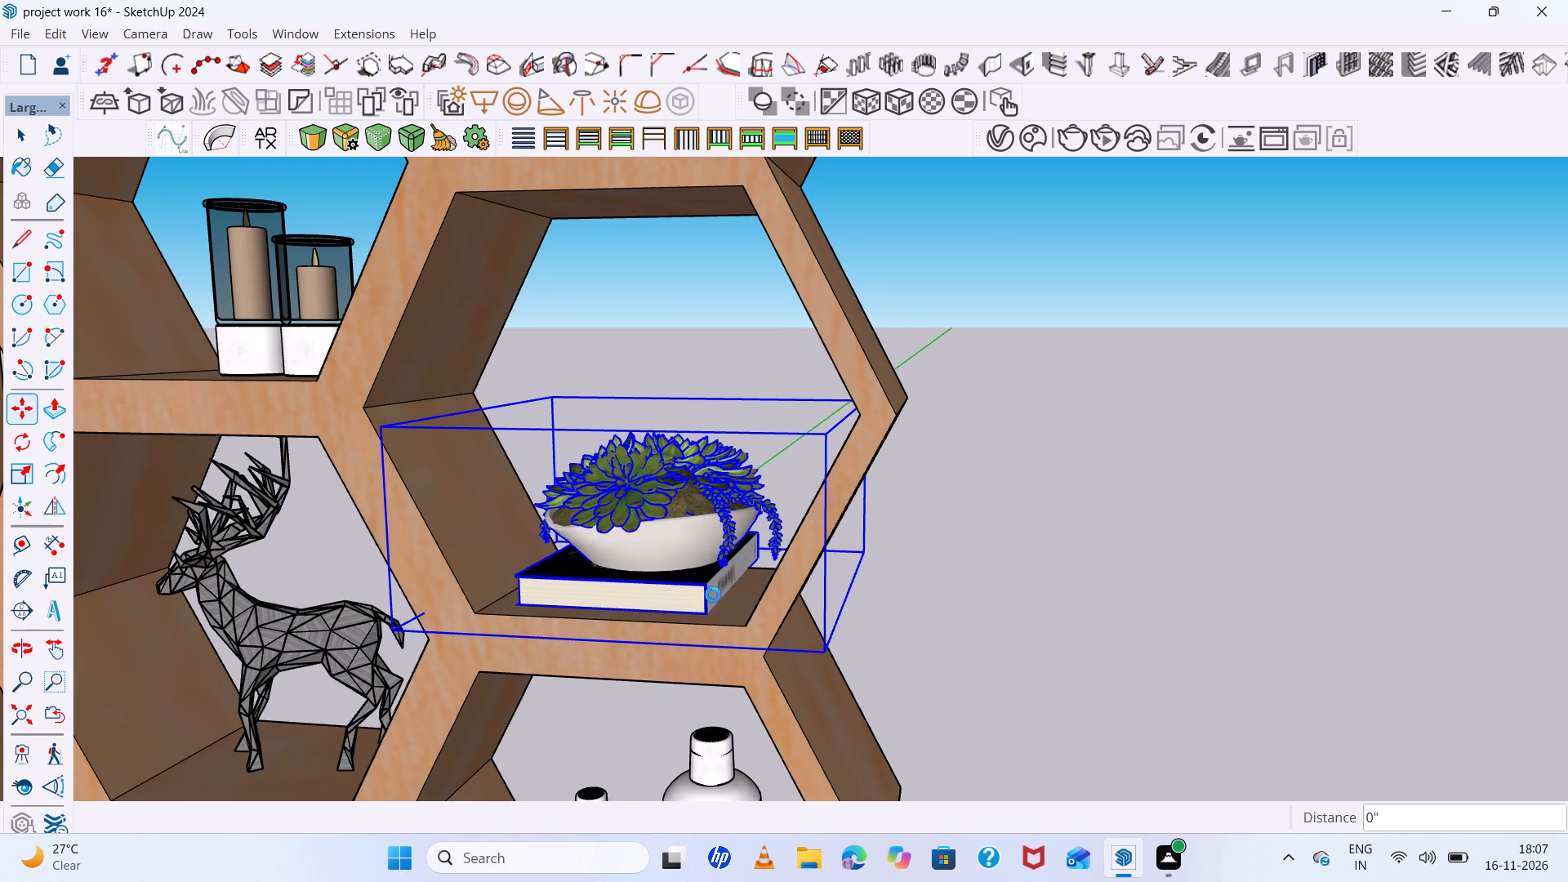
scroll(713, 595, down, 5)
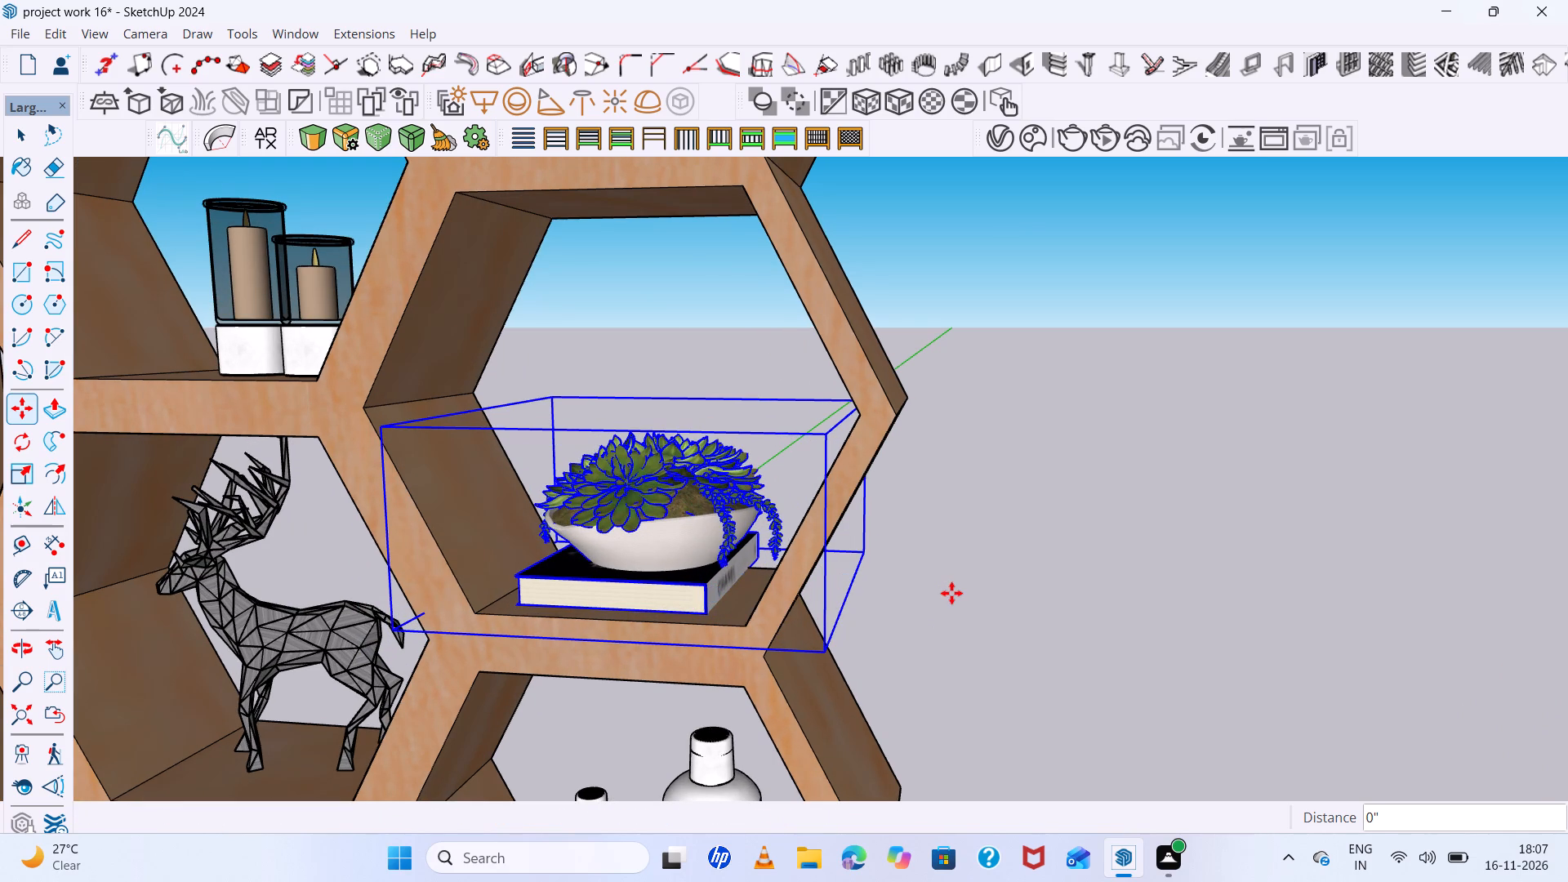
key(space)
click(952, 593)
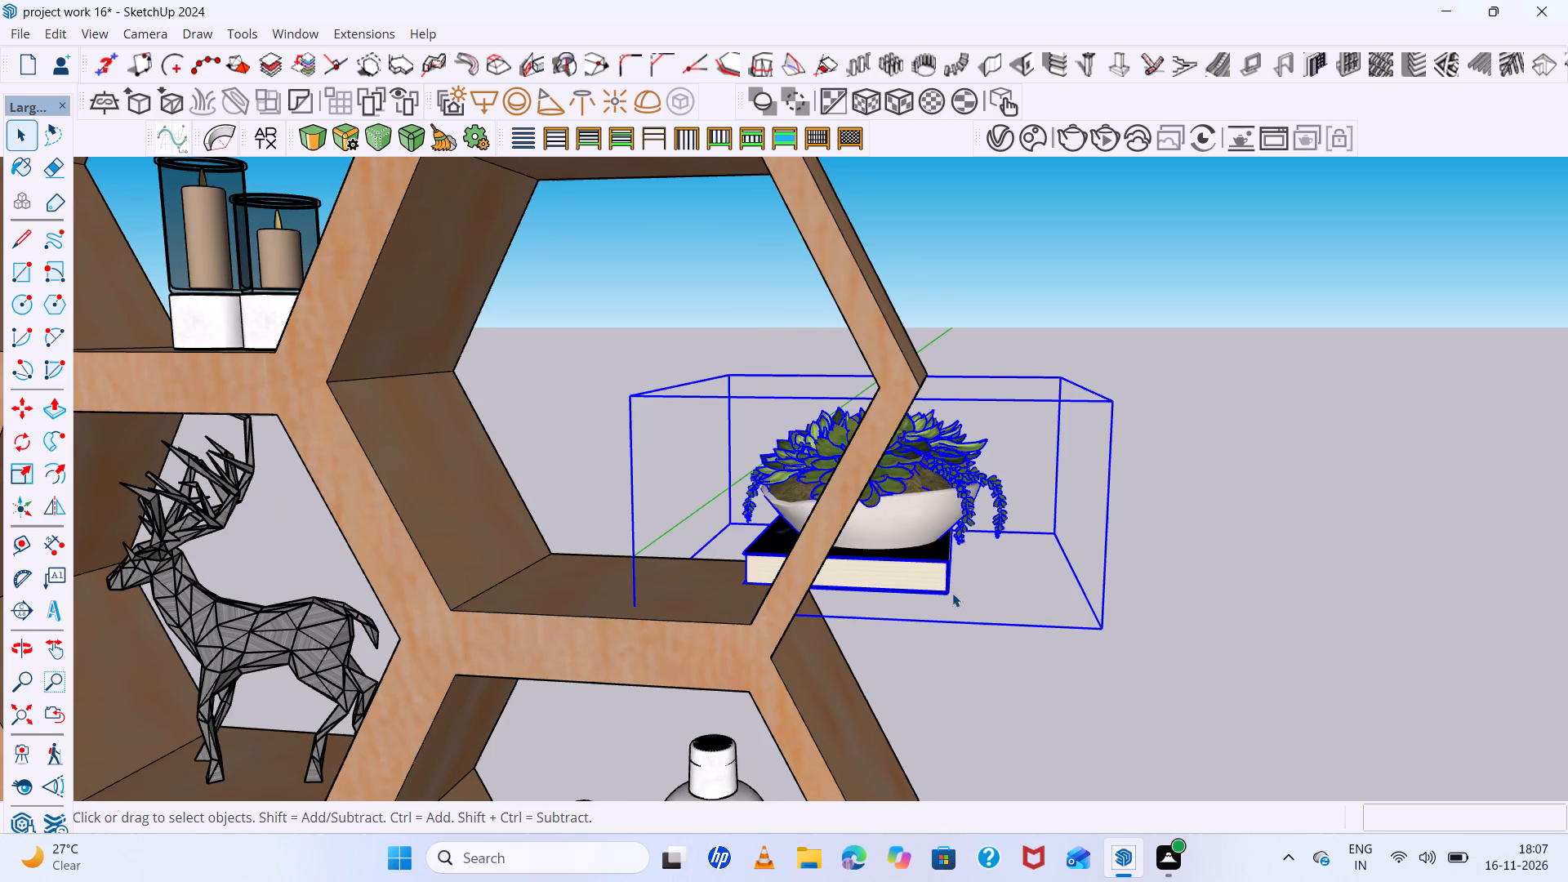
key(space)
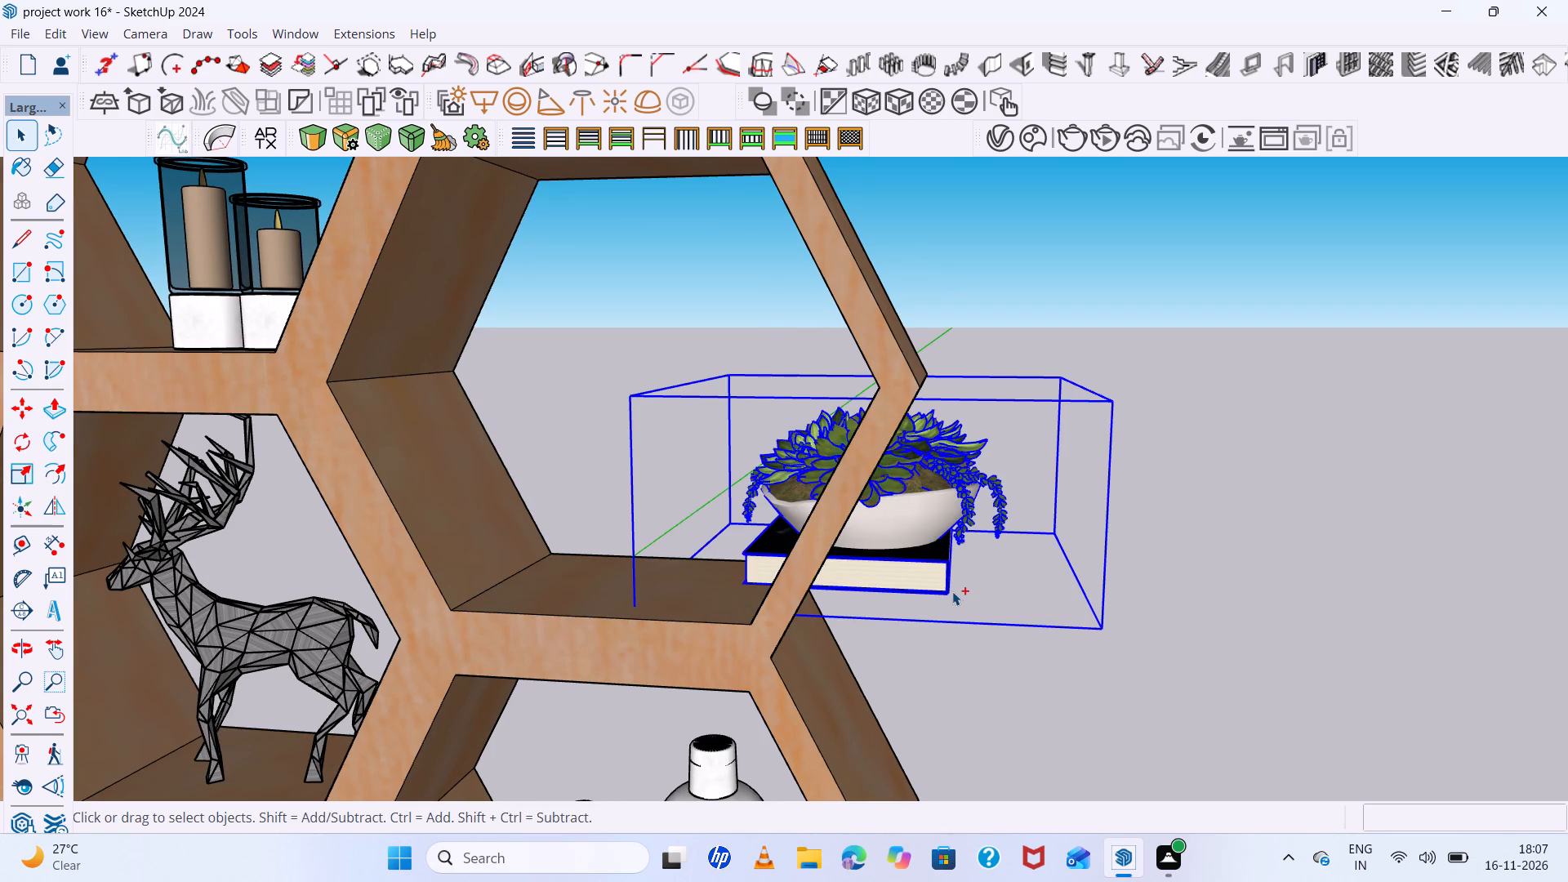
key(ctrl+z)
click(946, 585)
Examine the furnished honeycomb unit alongside the triangular unit, the reference picture and the wardrobe.
scroll(946, 585, down, 9)
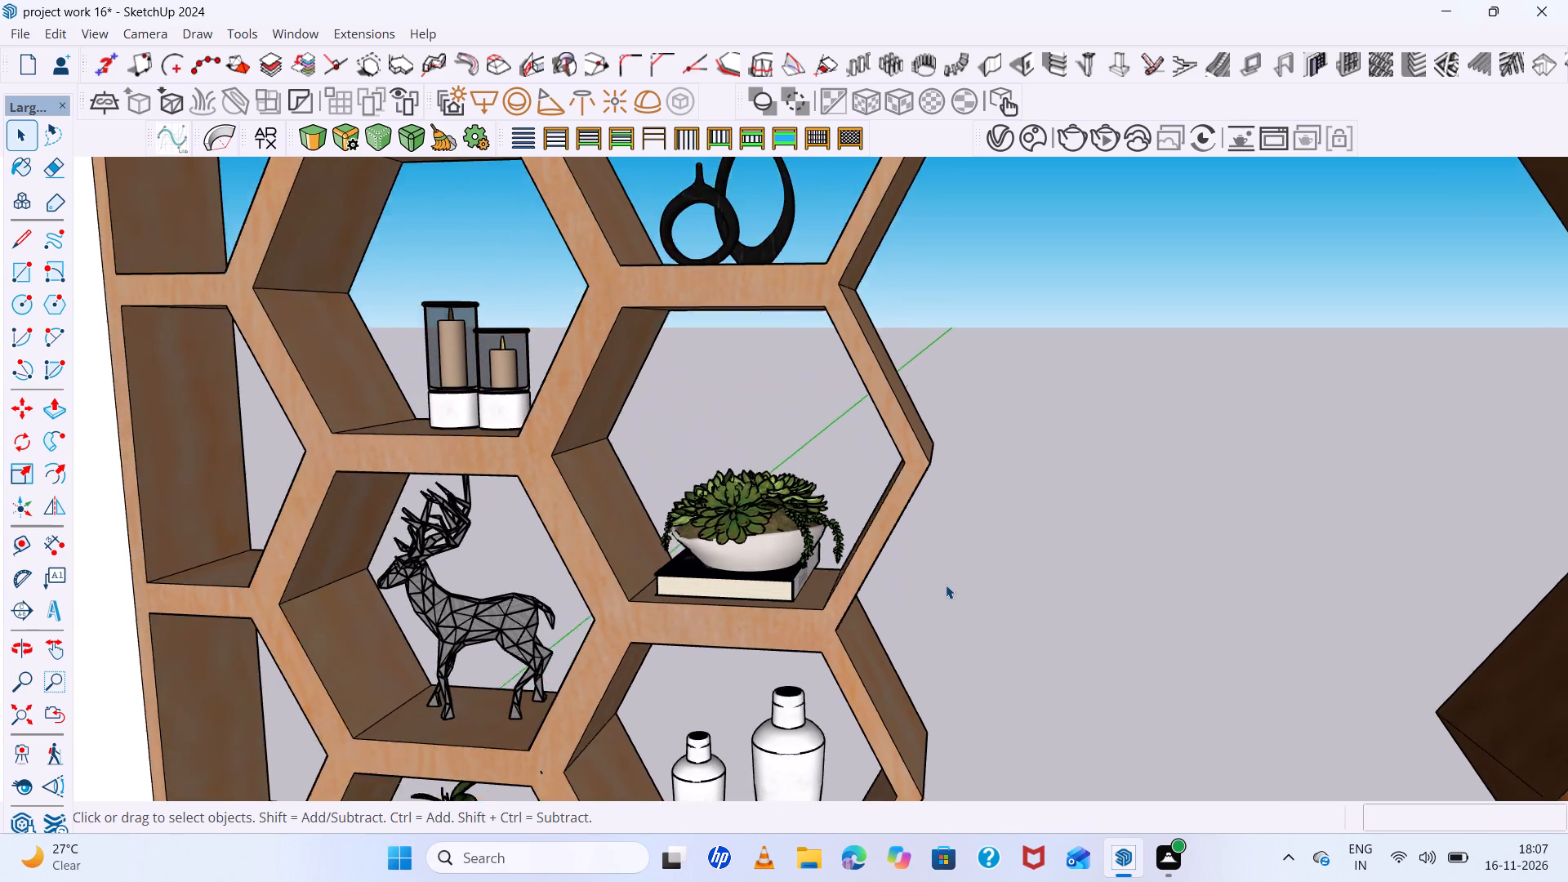
scroll(946, 585, down, 14)
scroll(938, 568, down, 18)
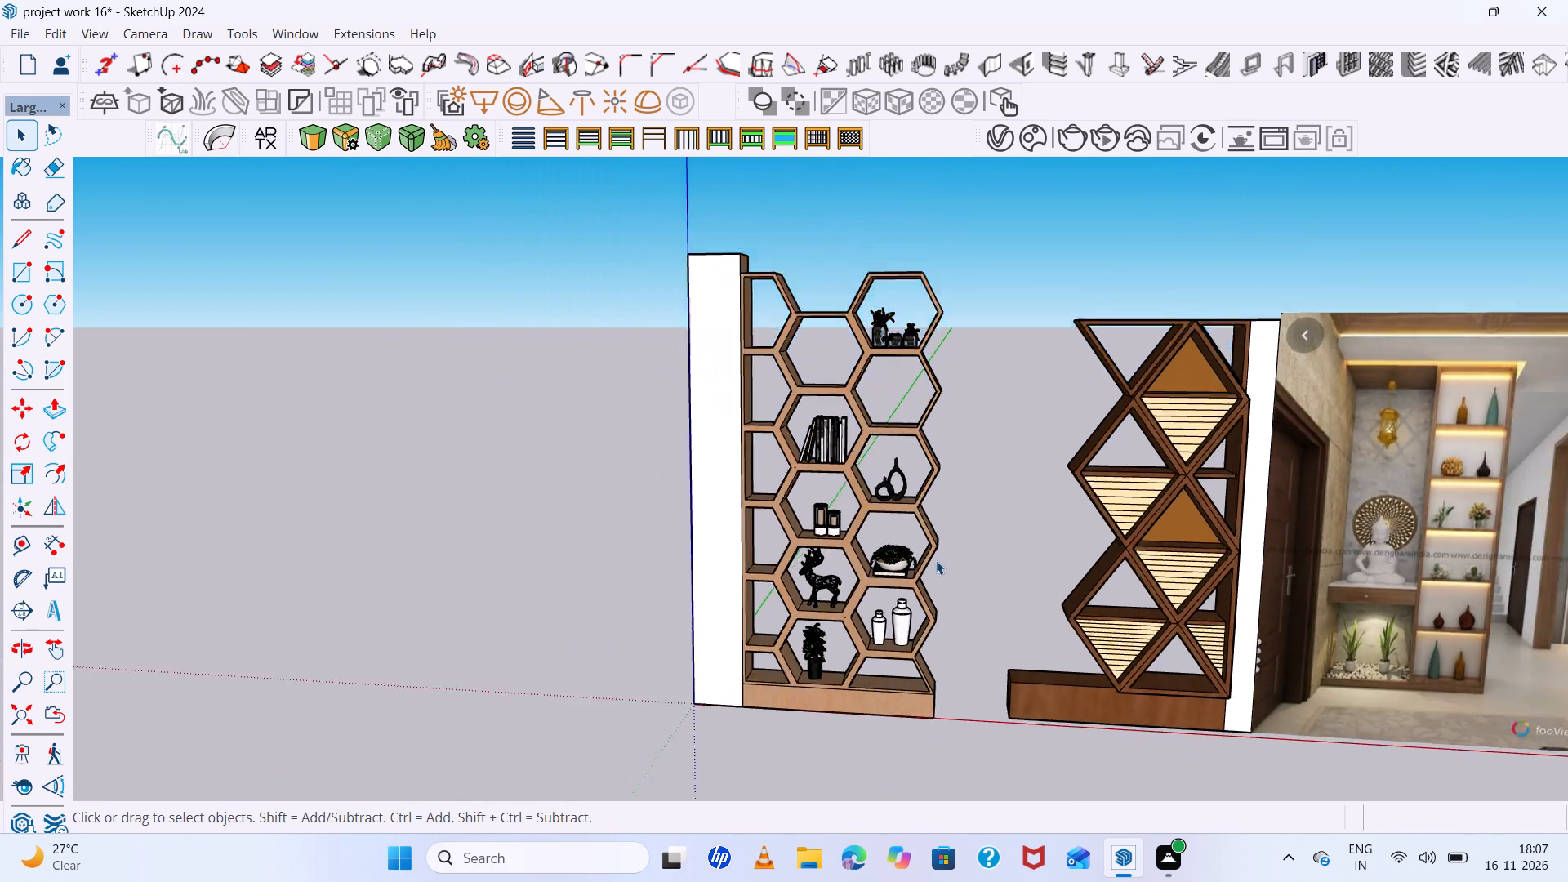
scroll(936, 560, down, 2)
middle_drag(1093, 678, 1151, 603)
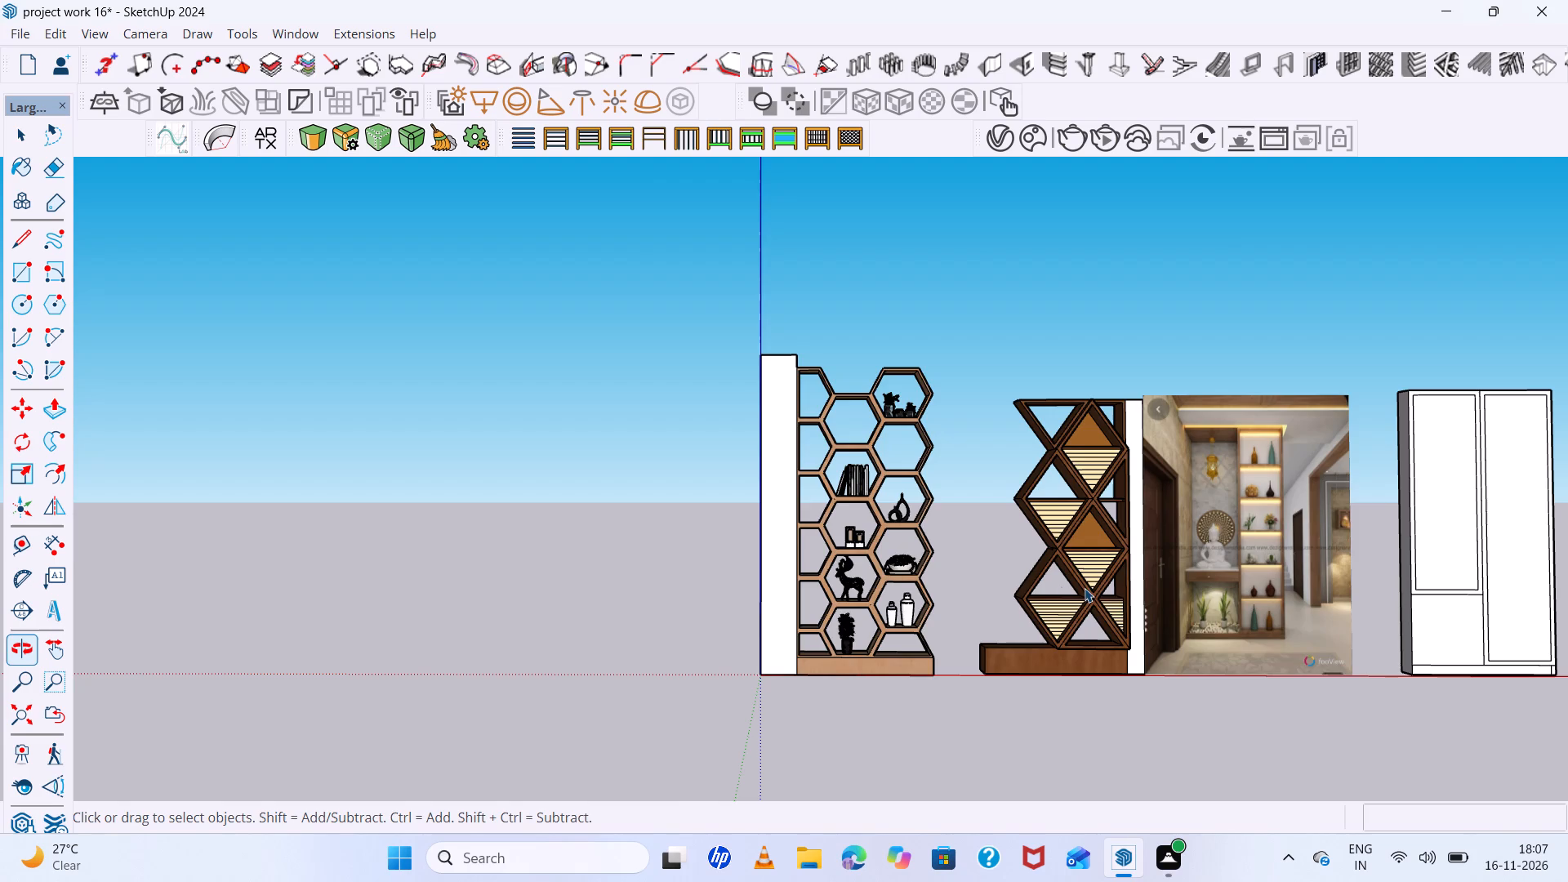
scroll(997, 585, up, 11)
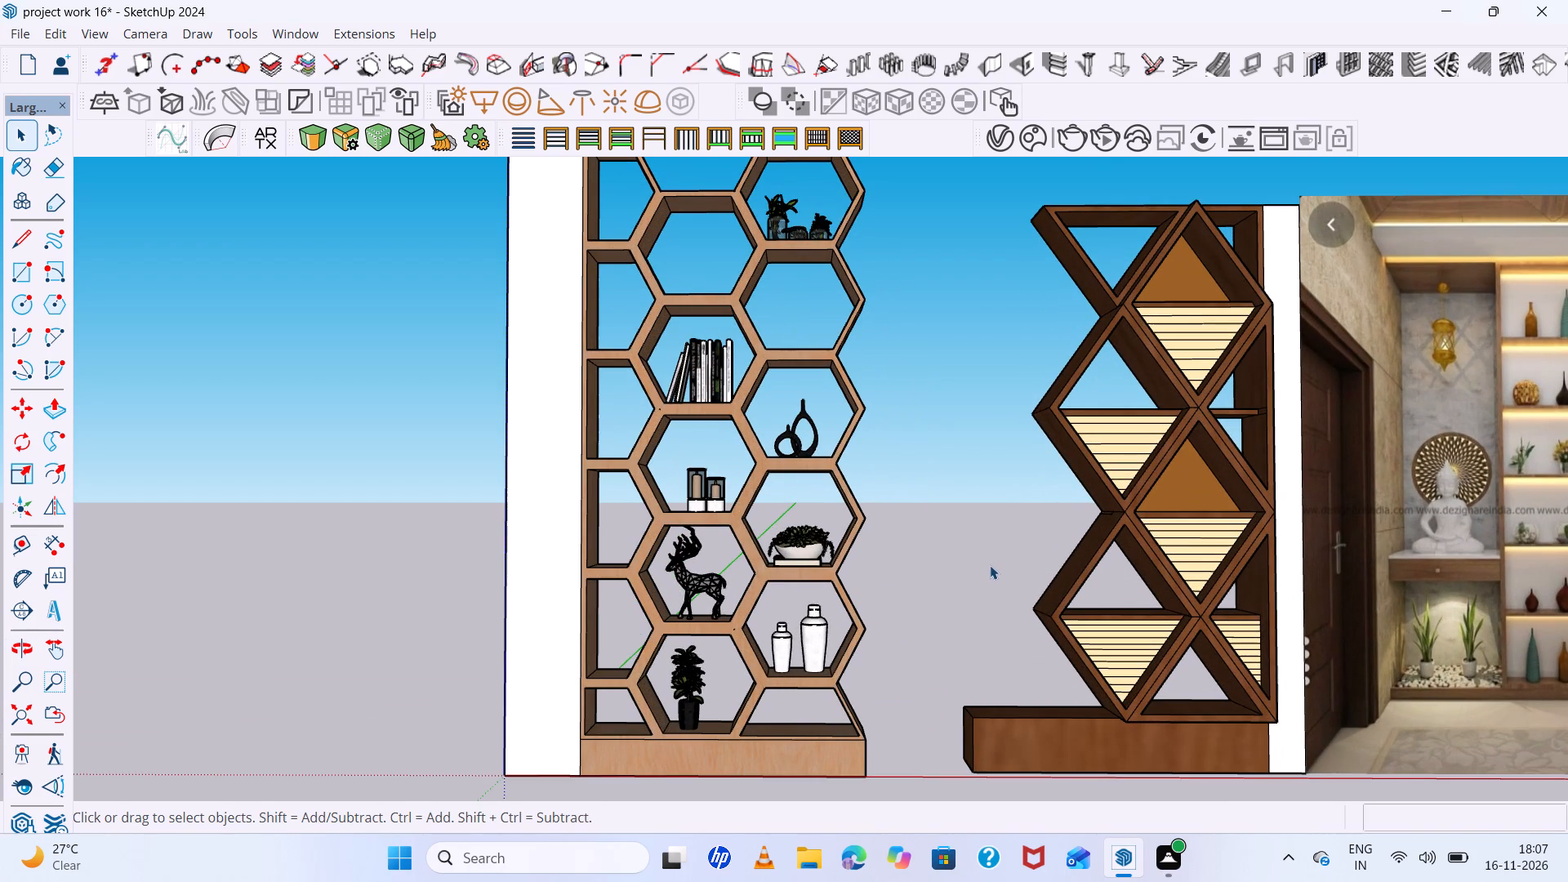
scroll(742, 523, down, 13)
scroll(1042, 485, up, 9)
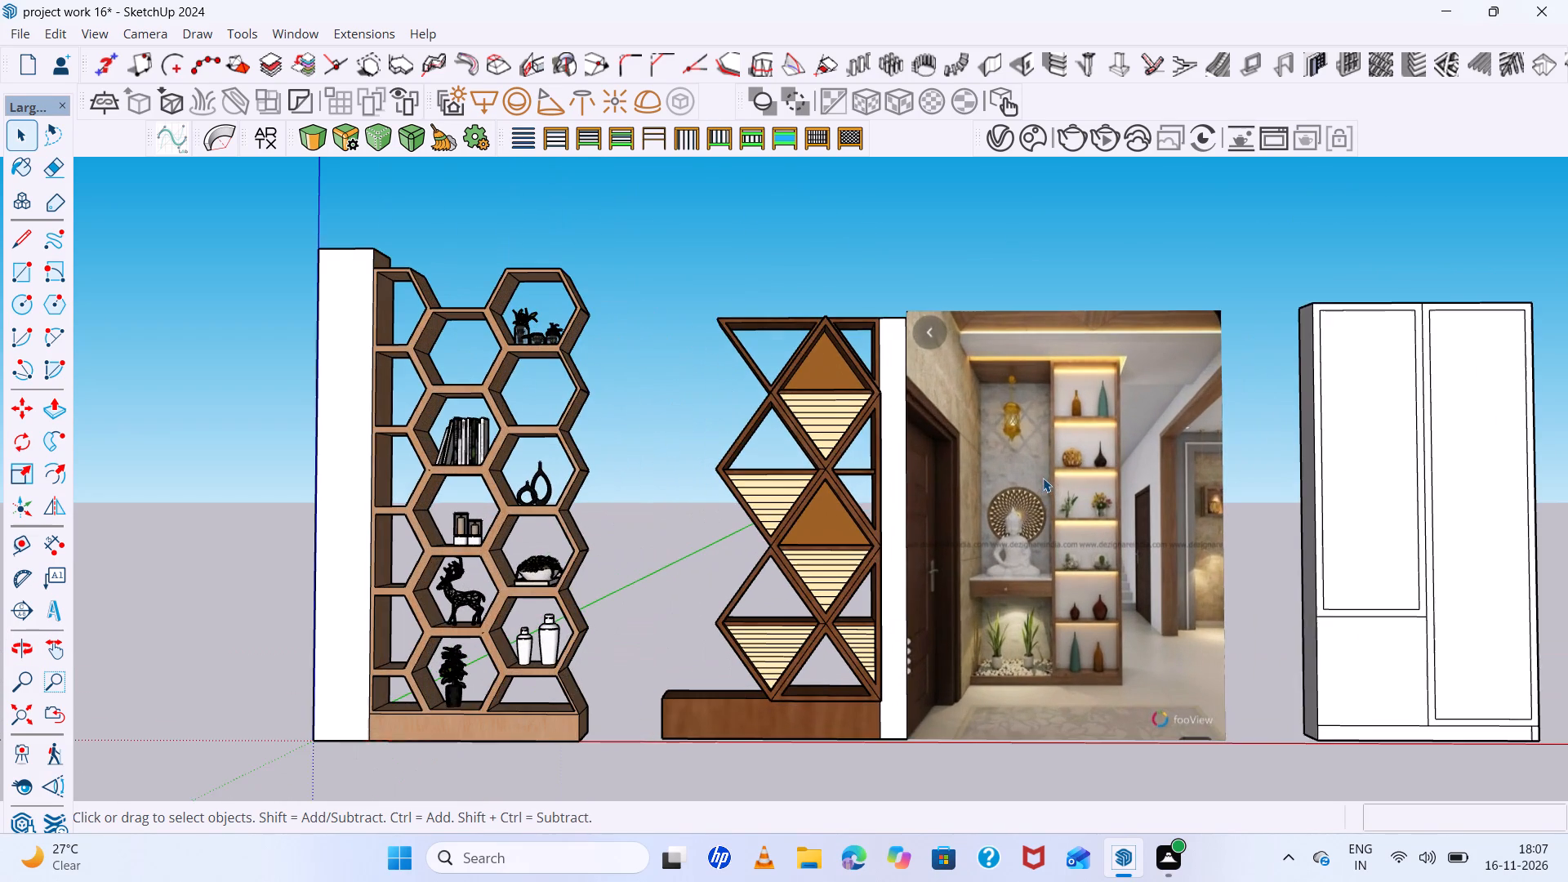
middle_drag(1043, 478, 1044, 507)
scroll(1044, 507, down, 9)
scroll(1044, 507, up, 4)
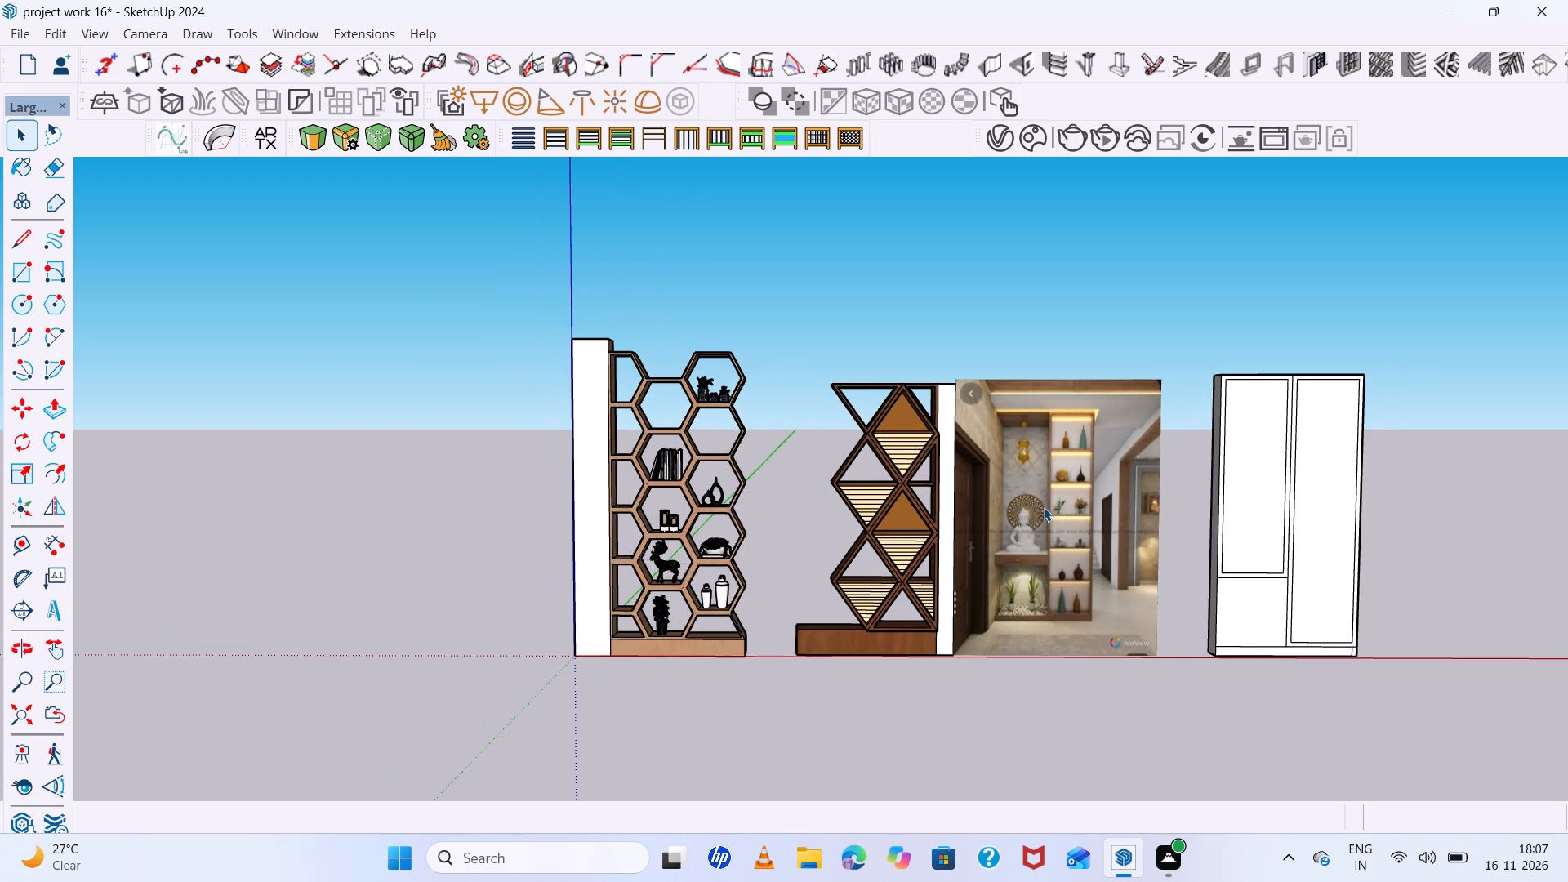
scroll(1044, 507, up, 9)
middle_drag(1044, 507, 1120, 506)
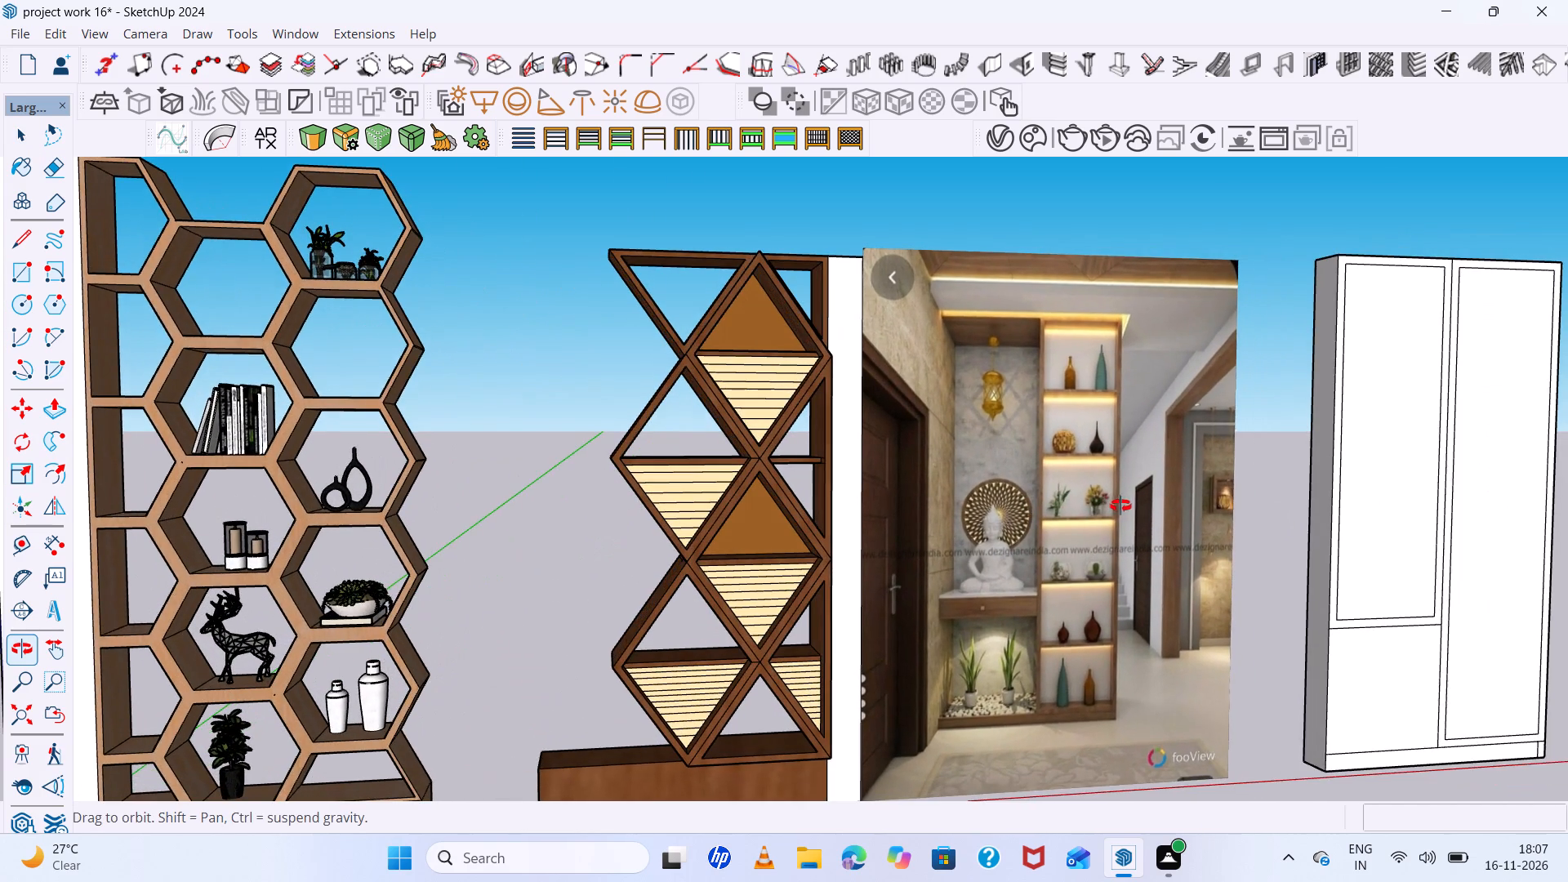
middle_drag(1120, 506, 1110, 570)
scroll(1109, 570, down, 7)
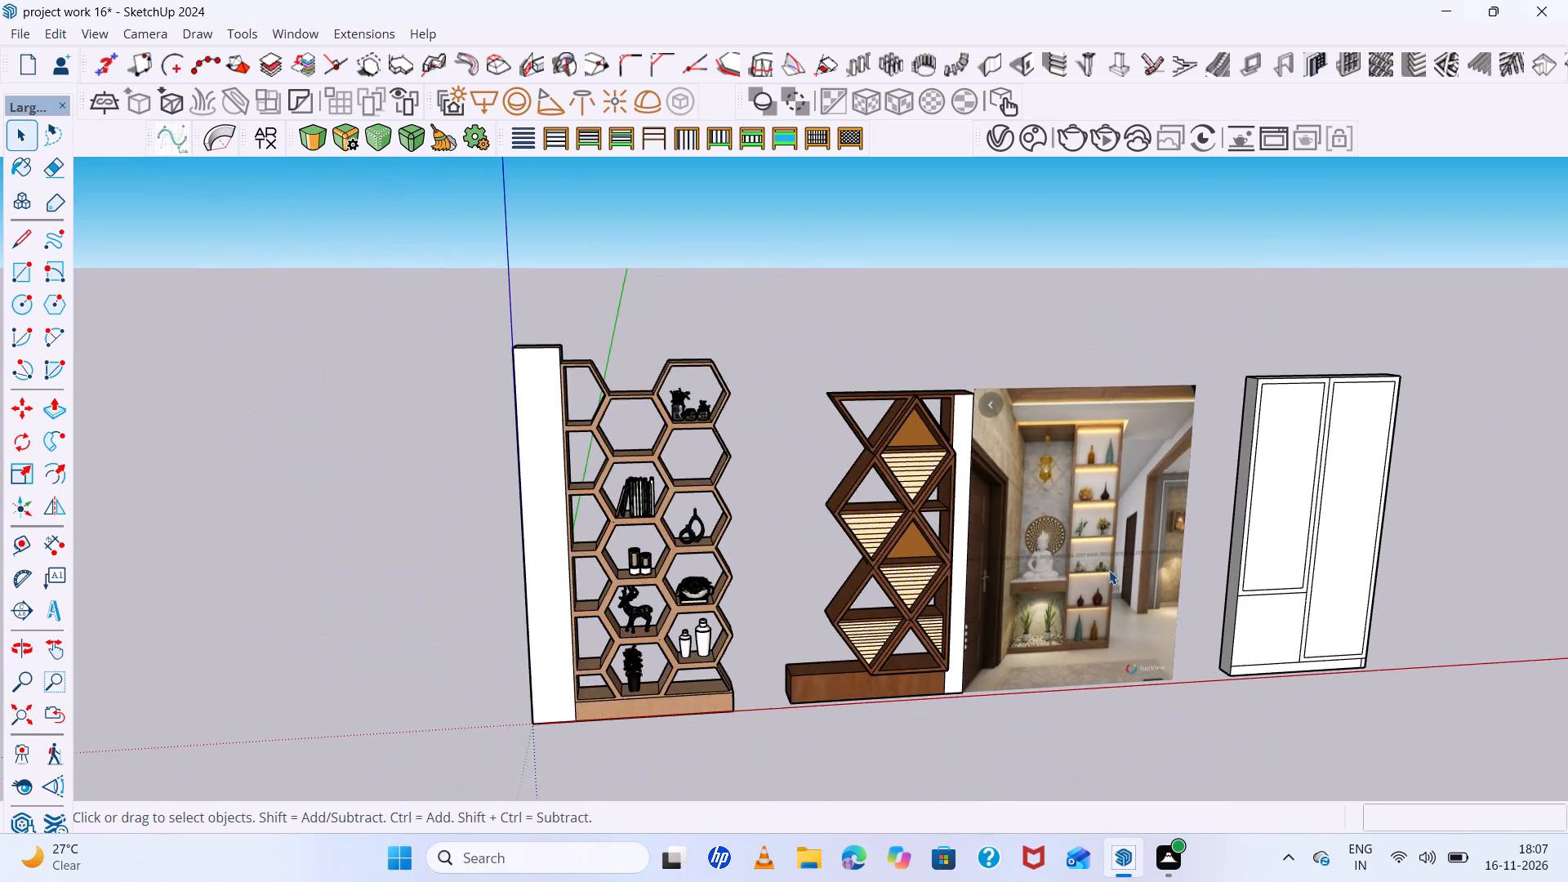
middle_drag(1108, 569, 1114, 452)
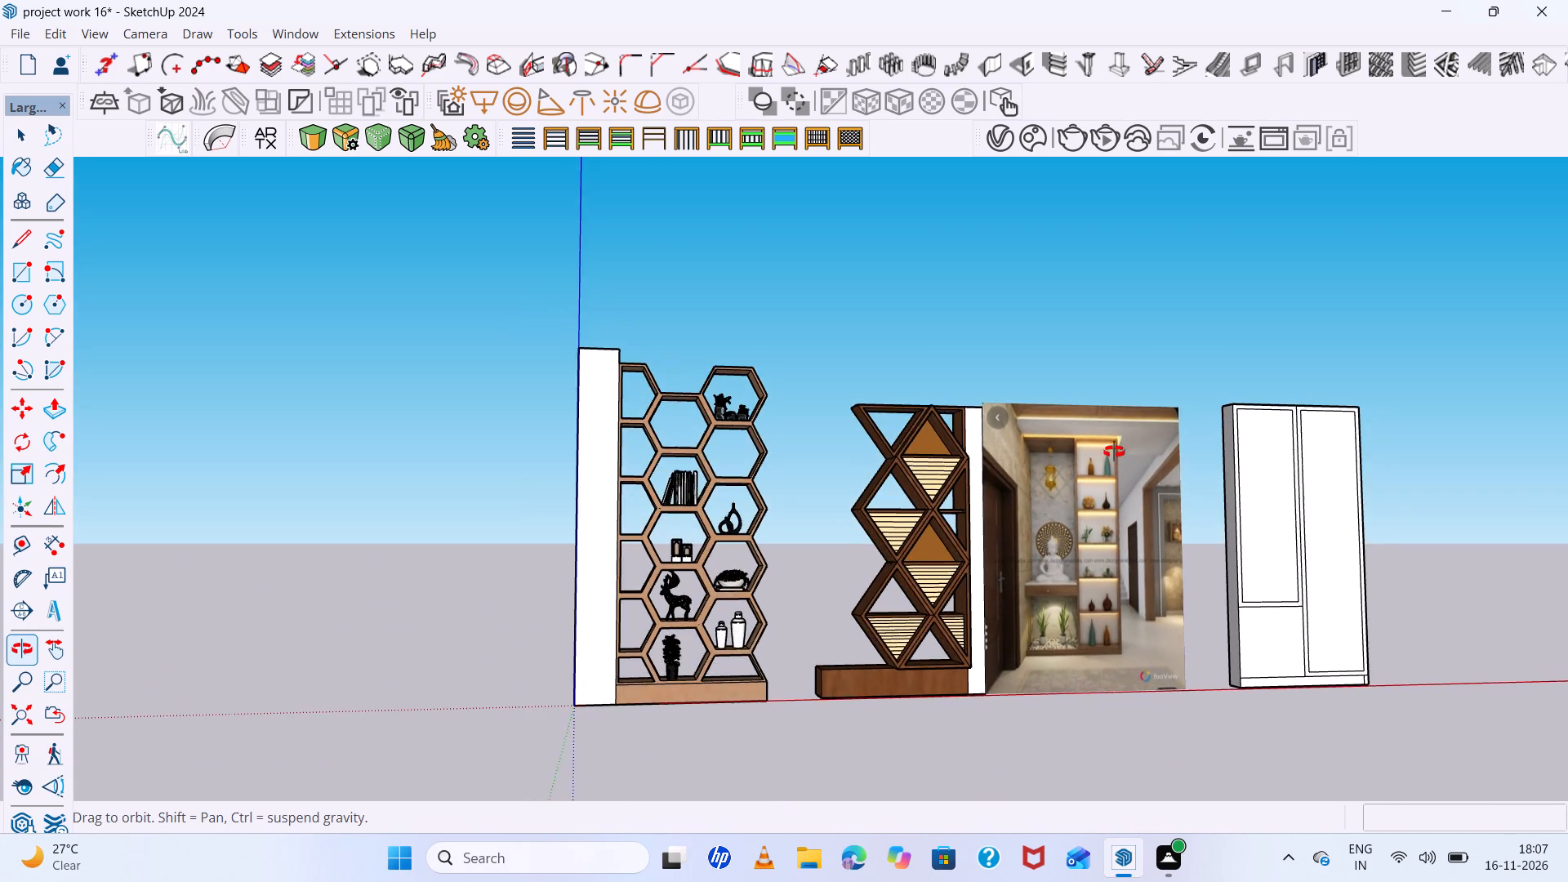
middle_drag(1114, 452, 1115, 416)
scroll(1093, 501, up, 5)
scroll(1093, 501, down, 4)
middle_drag(1093, 501, 1024, 522)
middle_click(1024, 522)
scroll(728, 506, up, 10)
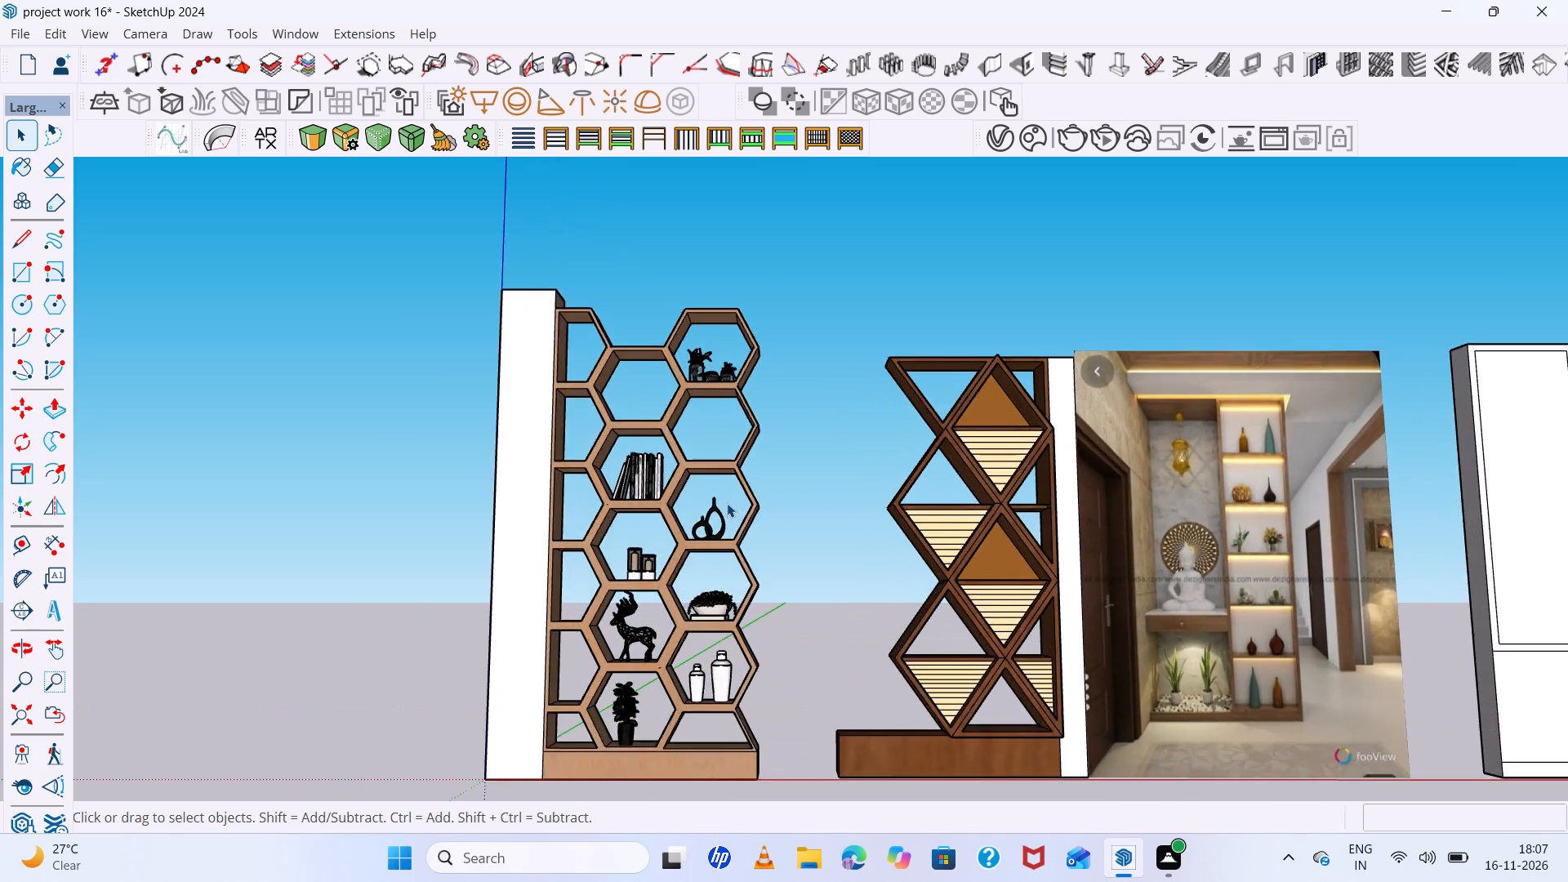
scroll(727, 503, up, 17)
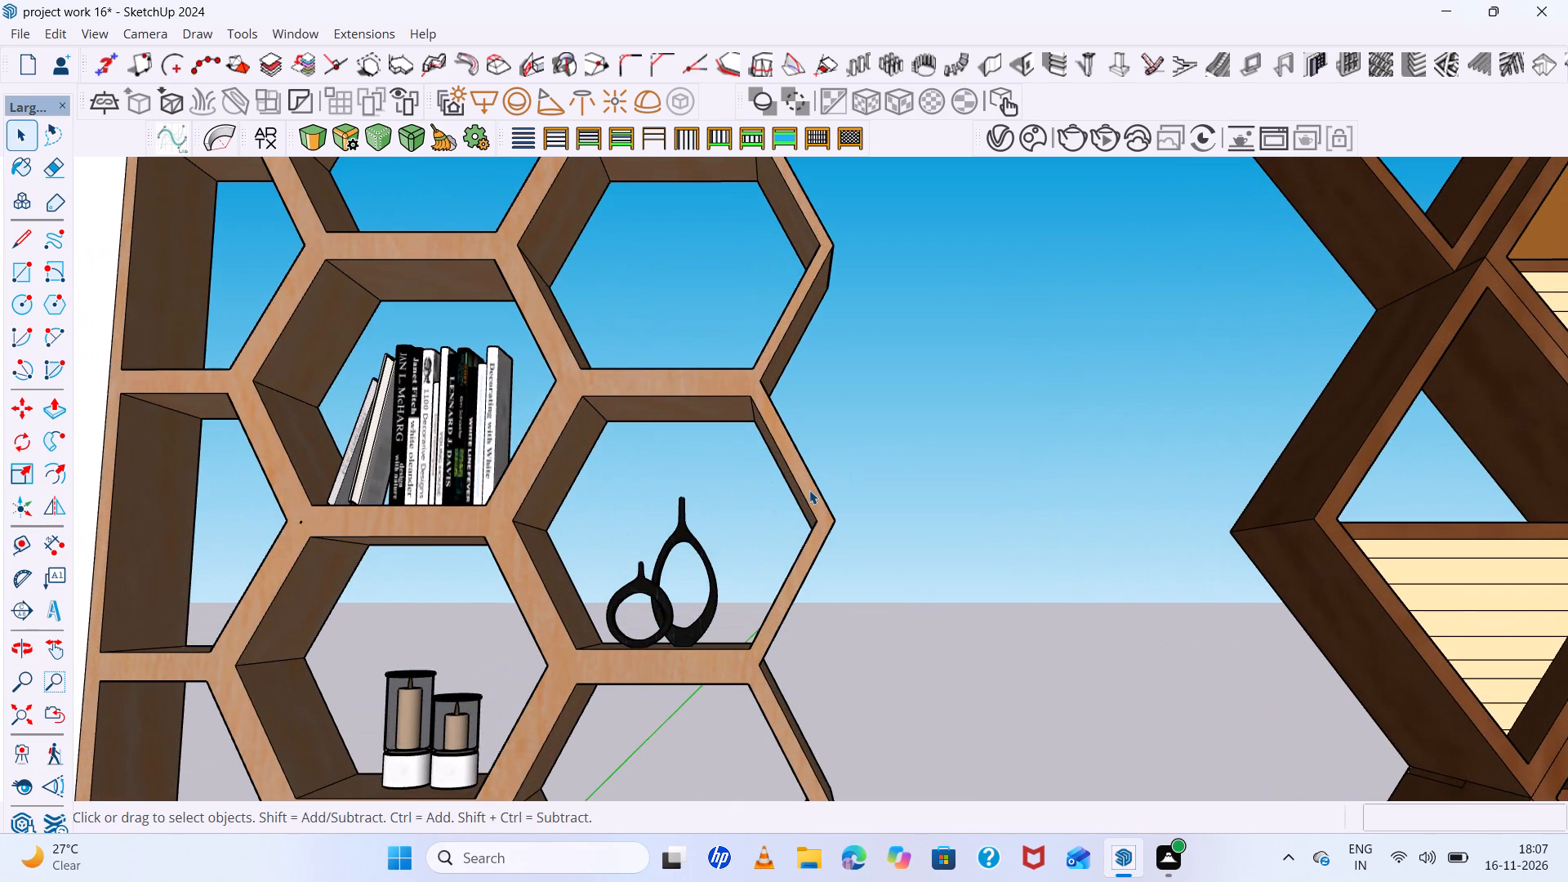
Open the honeycomb unit's group and inspect its connected frame geometry around the book and looped-vase cells.
click(809, 490)
scroll(809, 490, down, 15)
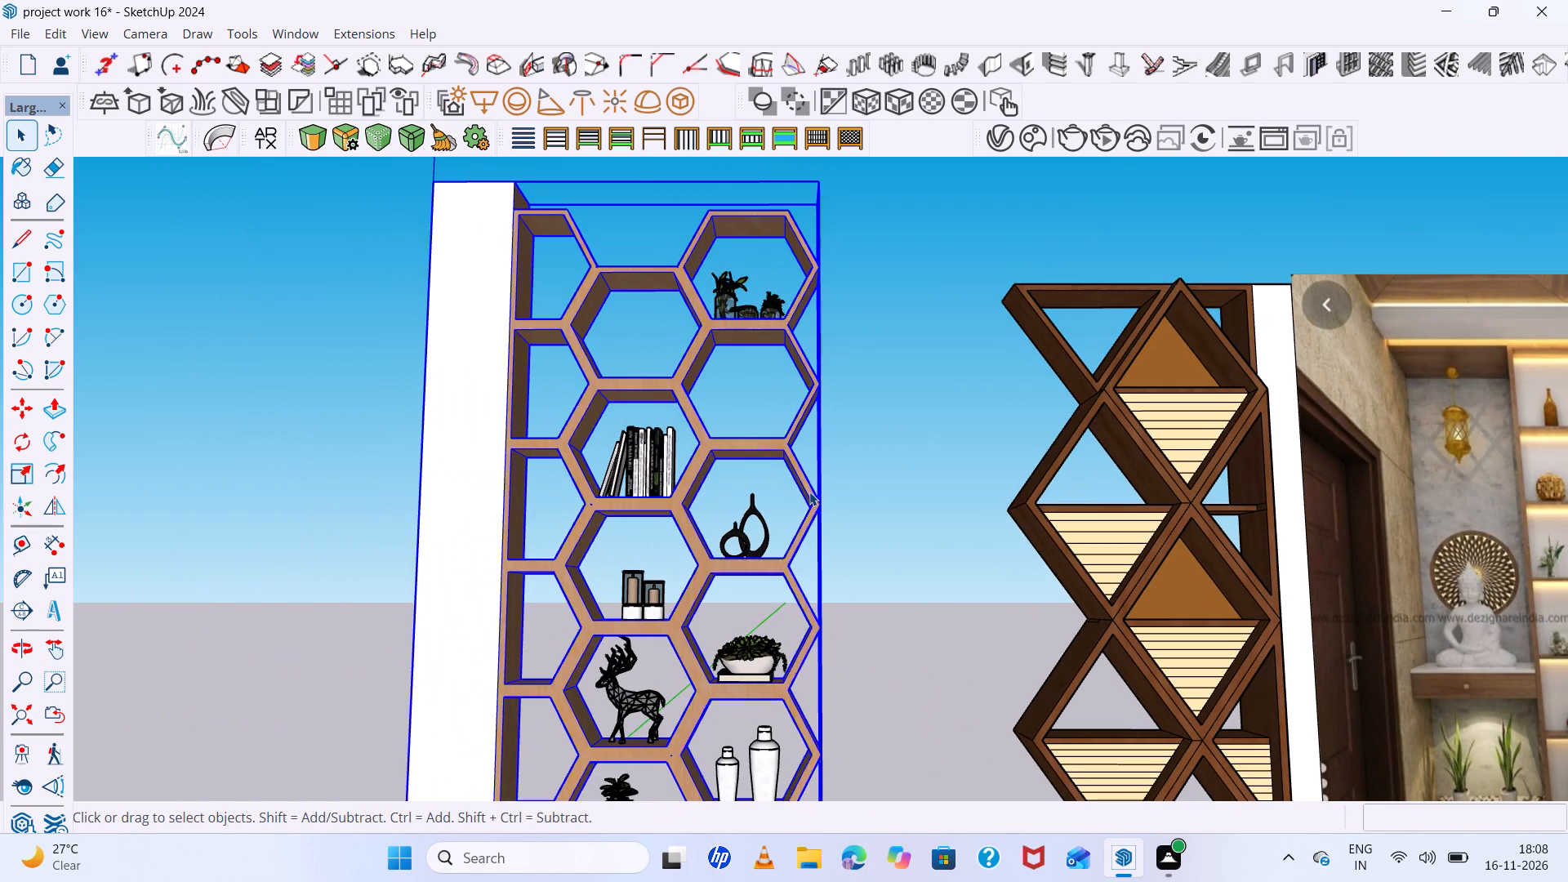
click(874, 464)
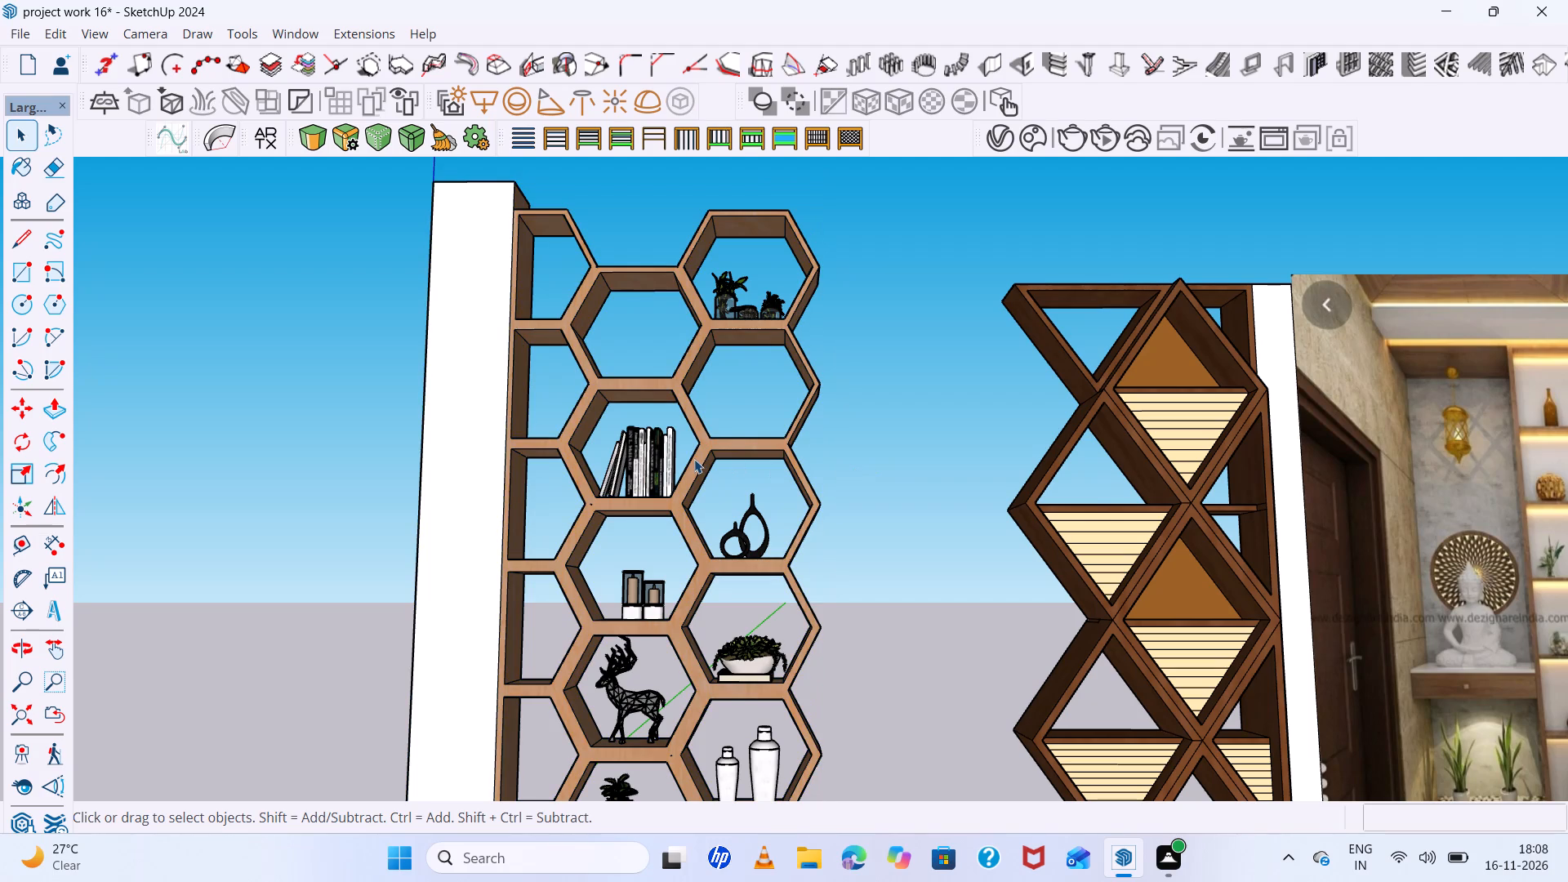
click(694, 459)
triple_click(694, 459)
click(694, 459)
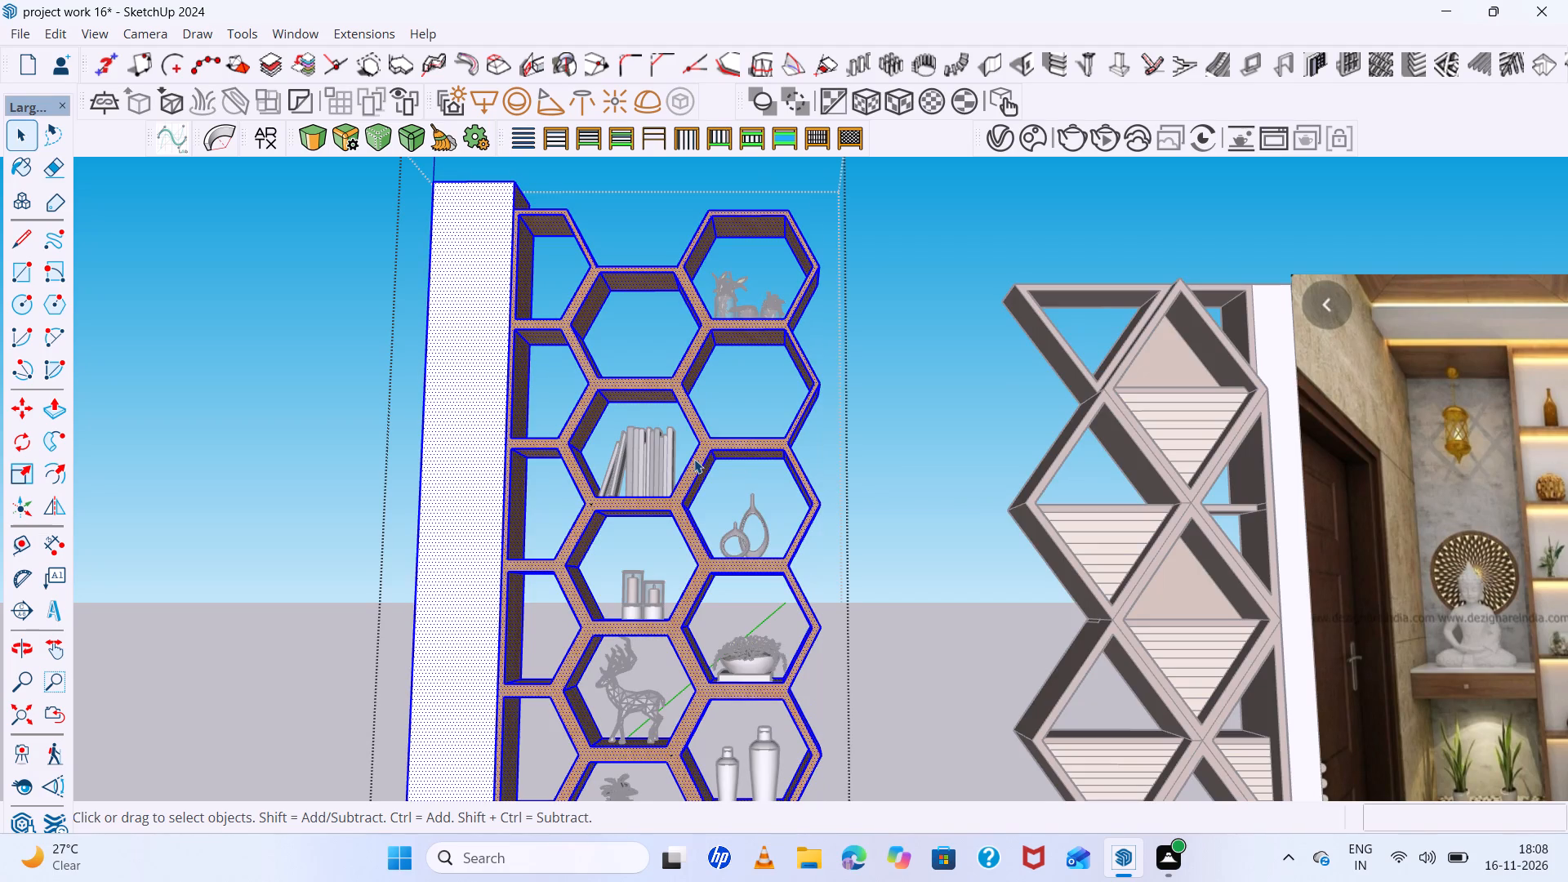
scroll(708, 457, up, 4)
click(715, 440)
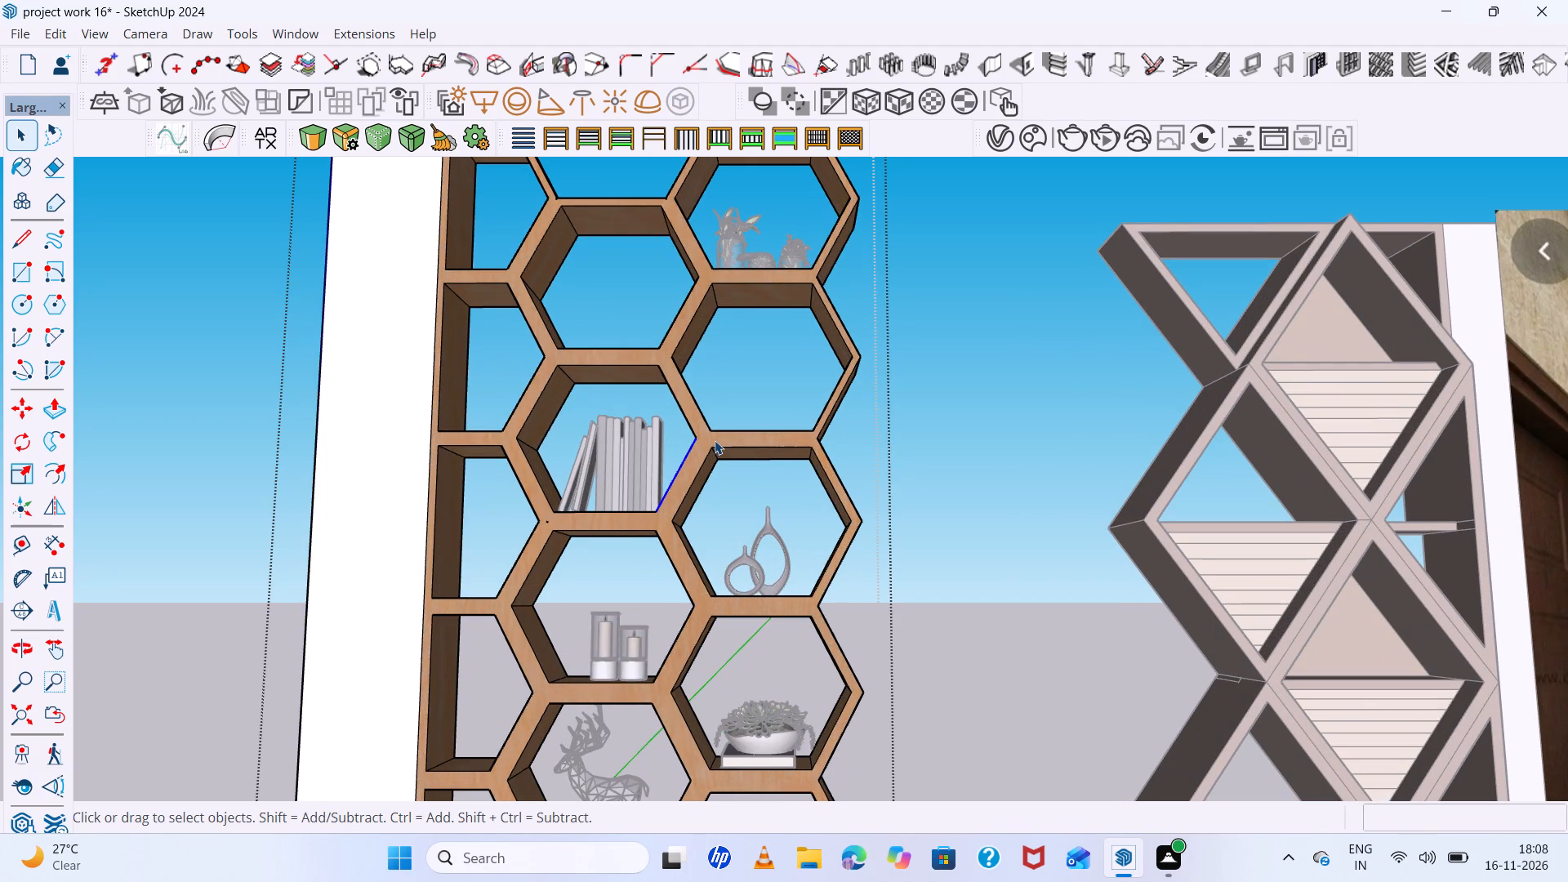
triple_click(715, 440)
click(715, 440)
double_click(715, 440)
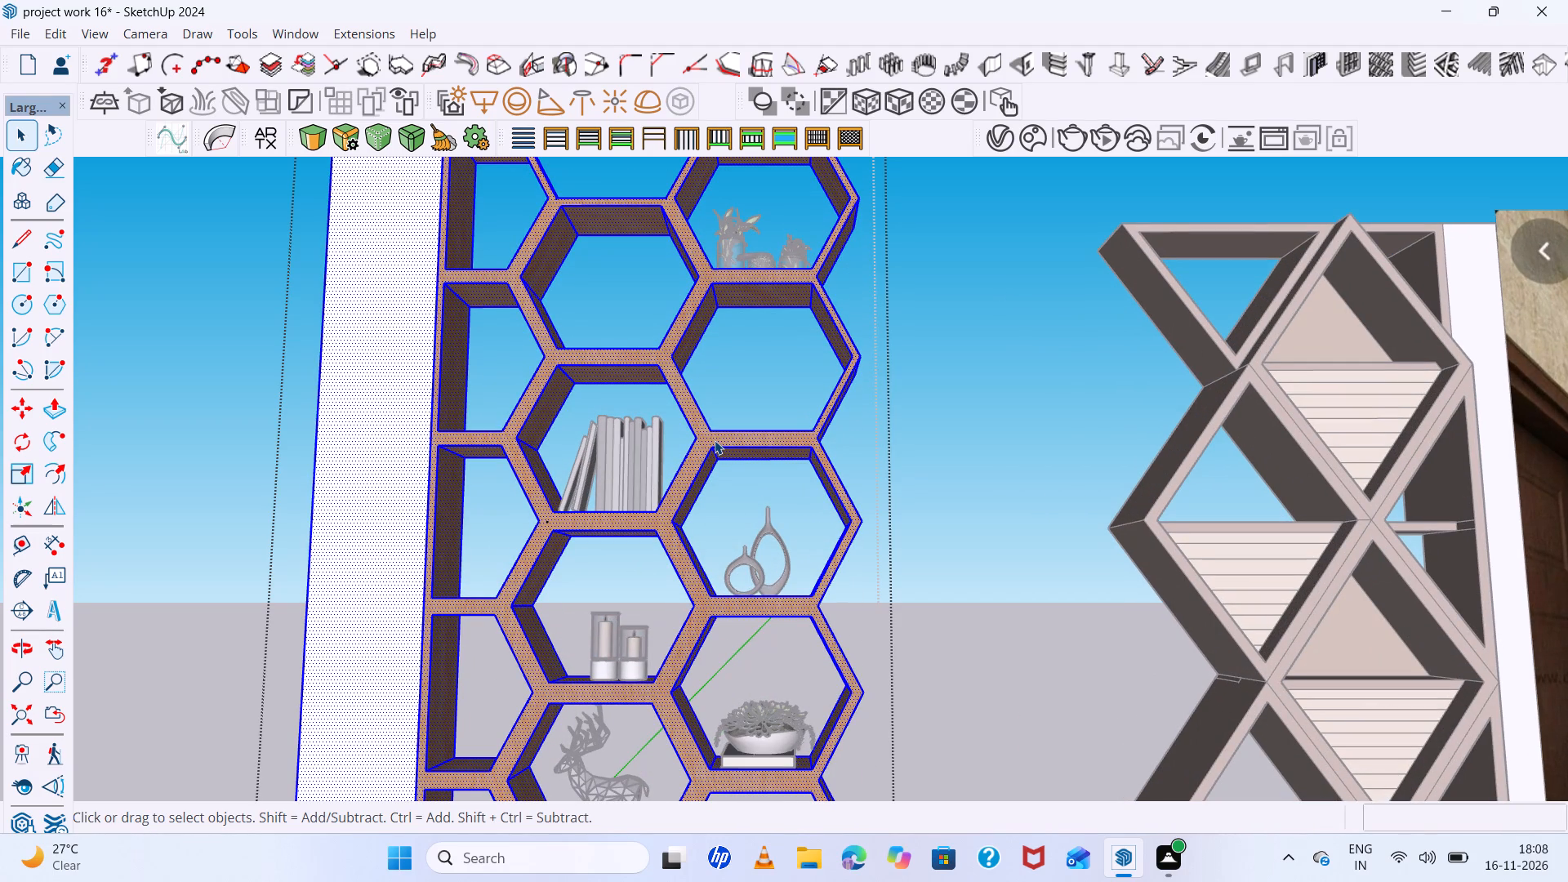
click(1044, 437)
scroll(729, 428, up, 5)
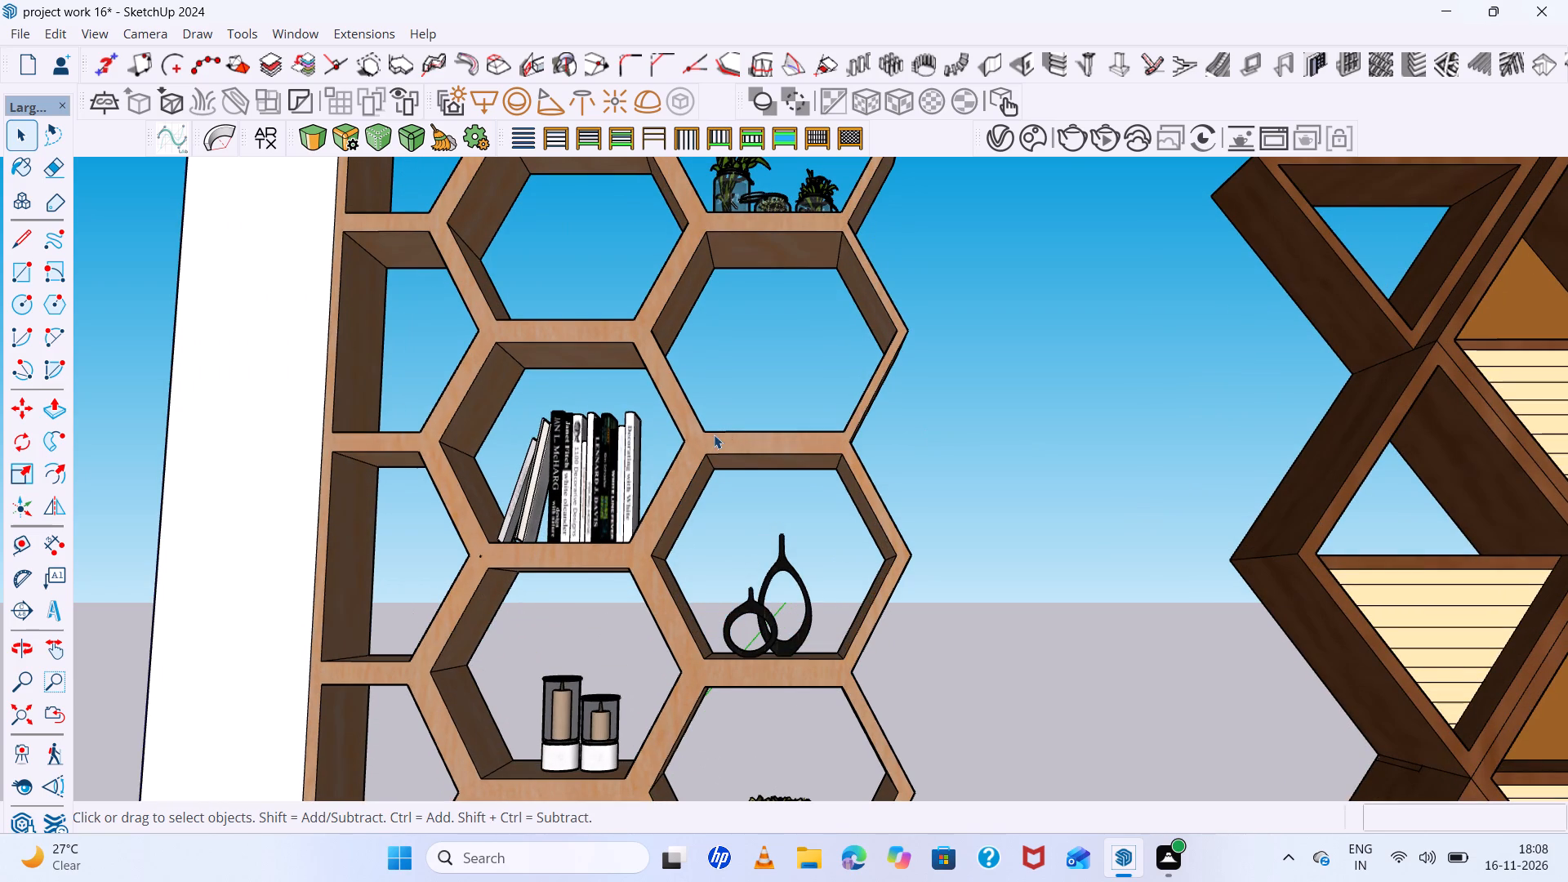
triple_click(695, 443)
scroll(695, 443, up, 4)
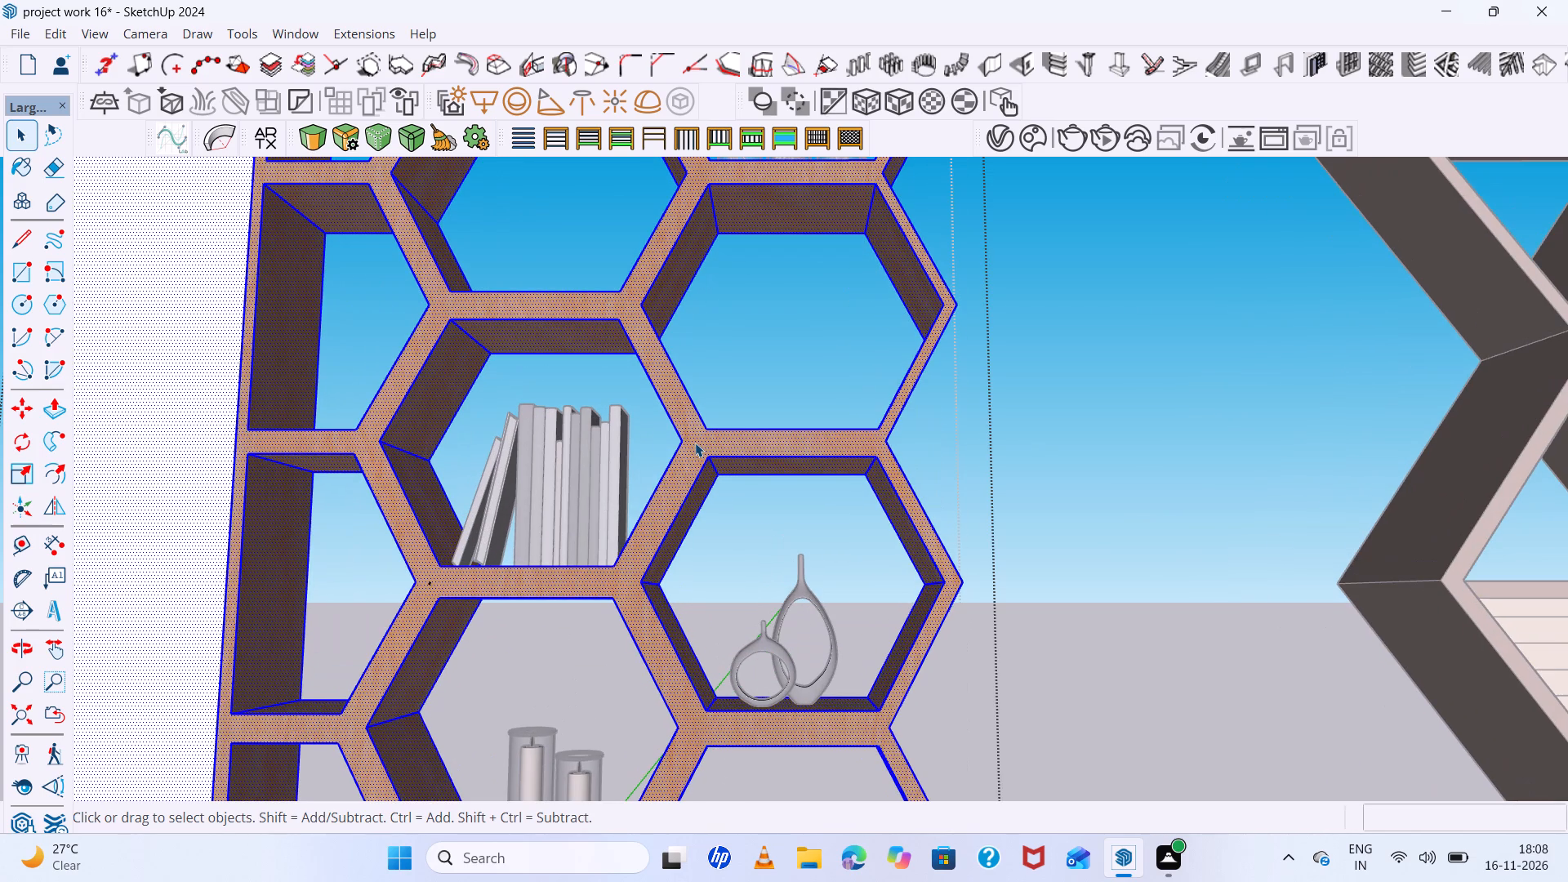
click(695, 443)
scroll(695, 443, down, 11)
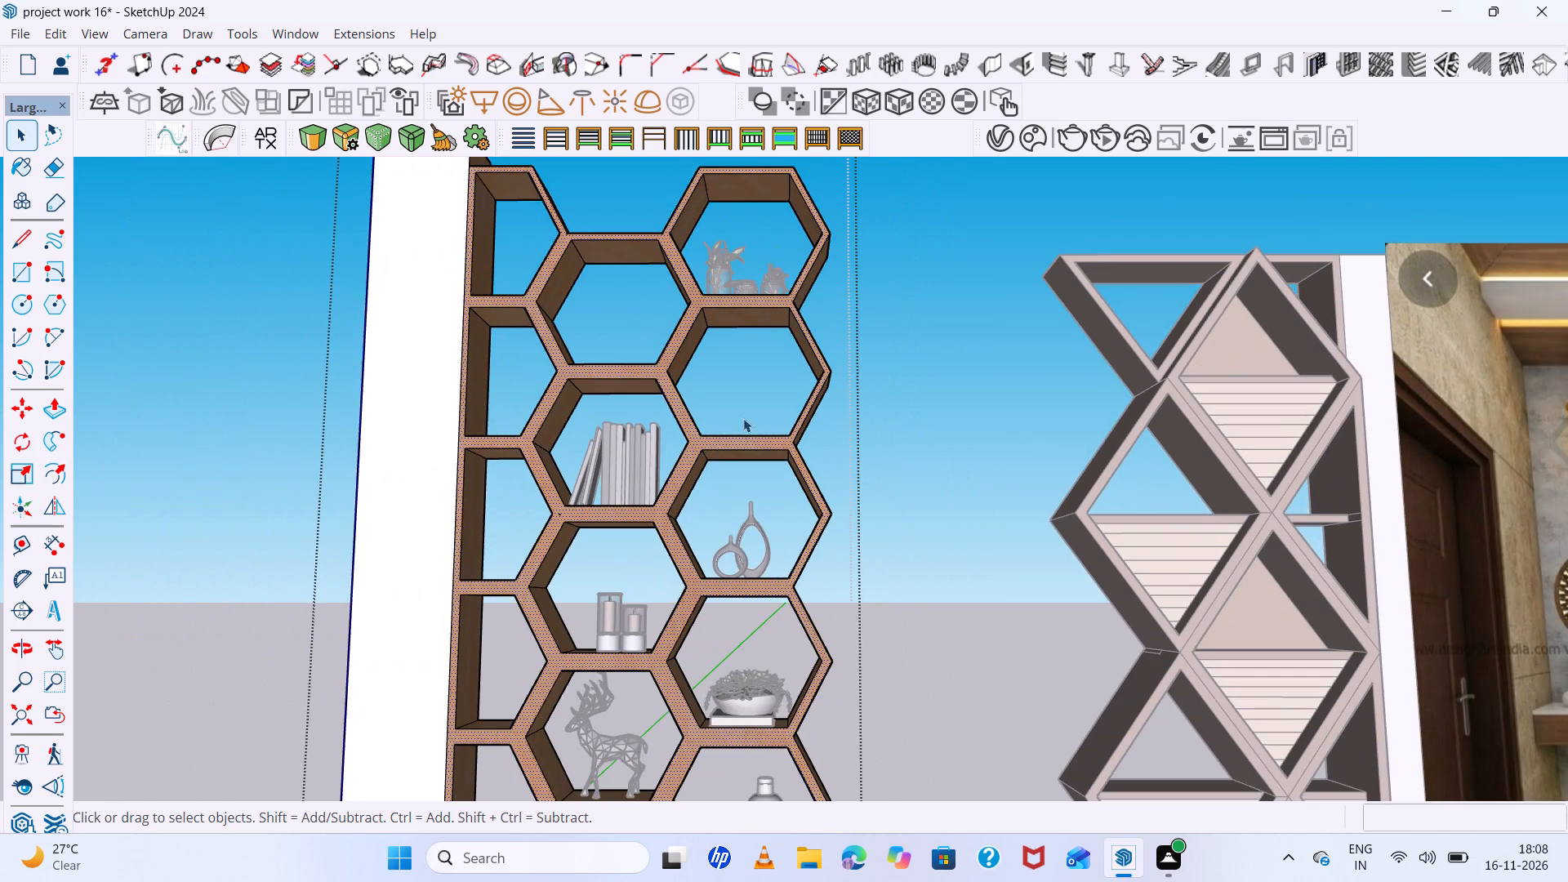
click(924, 385)
Examine the furnished honeycomb unit's filled and empty cells beside the triangular unit and the reference picture.
scroll(857, 465, down, 6)
scroll(786, 506, down, 3)
middle_drag(786, 506, 785, 507)
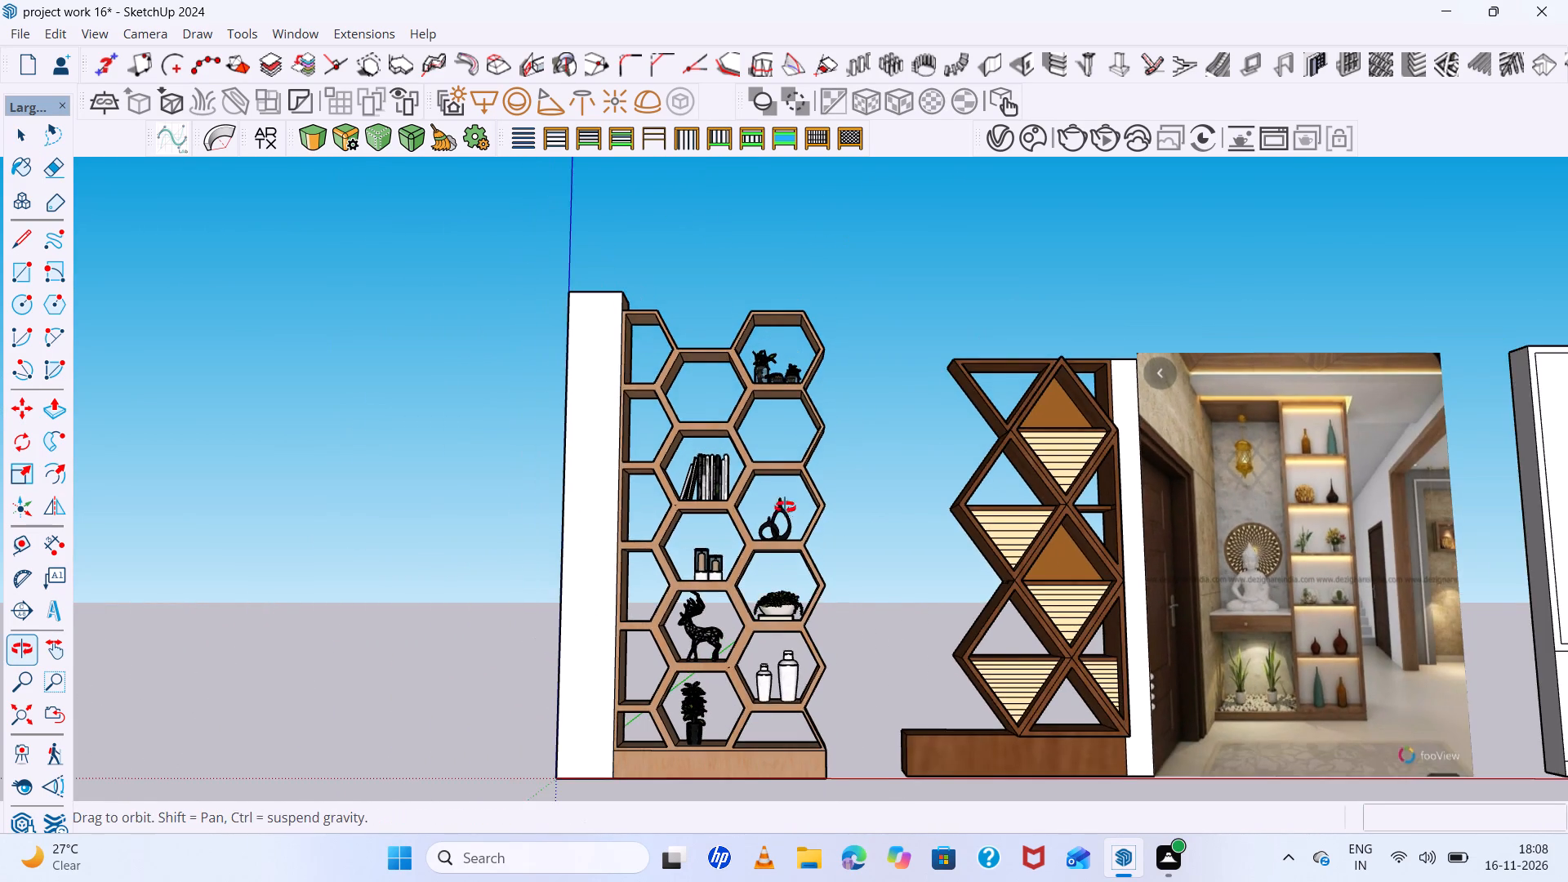
middle_drag(785, 507, 775, 572)
scroll(775, 572, down, 6)
scroll(775, 572, up, 6)
scroll(775, 572, down, 1)
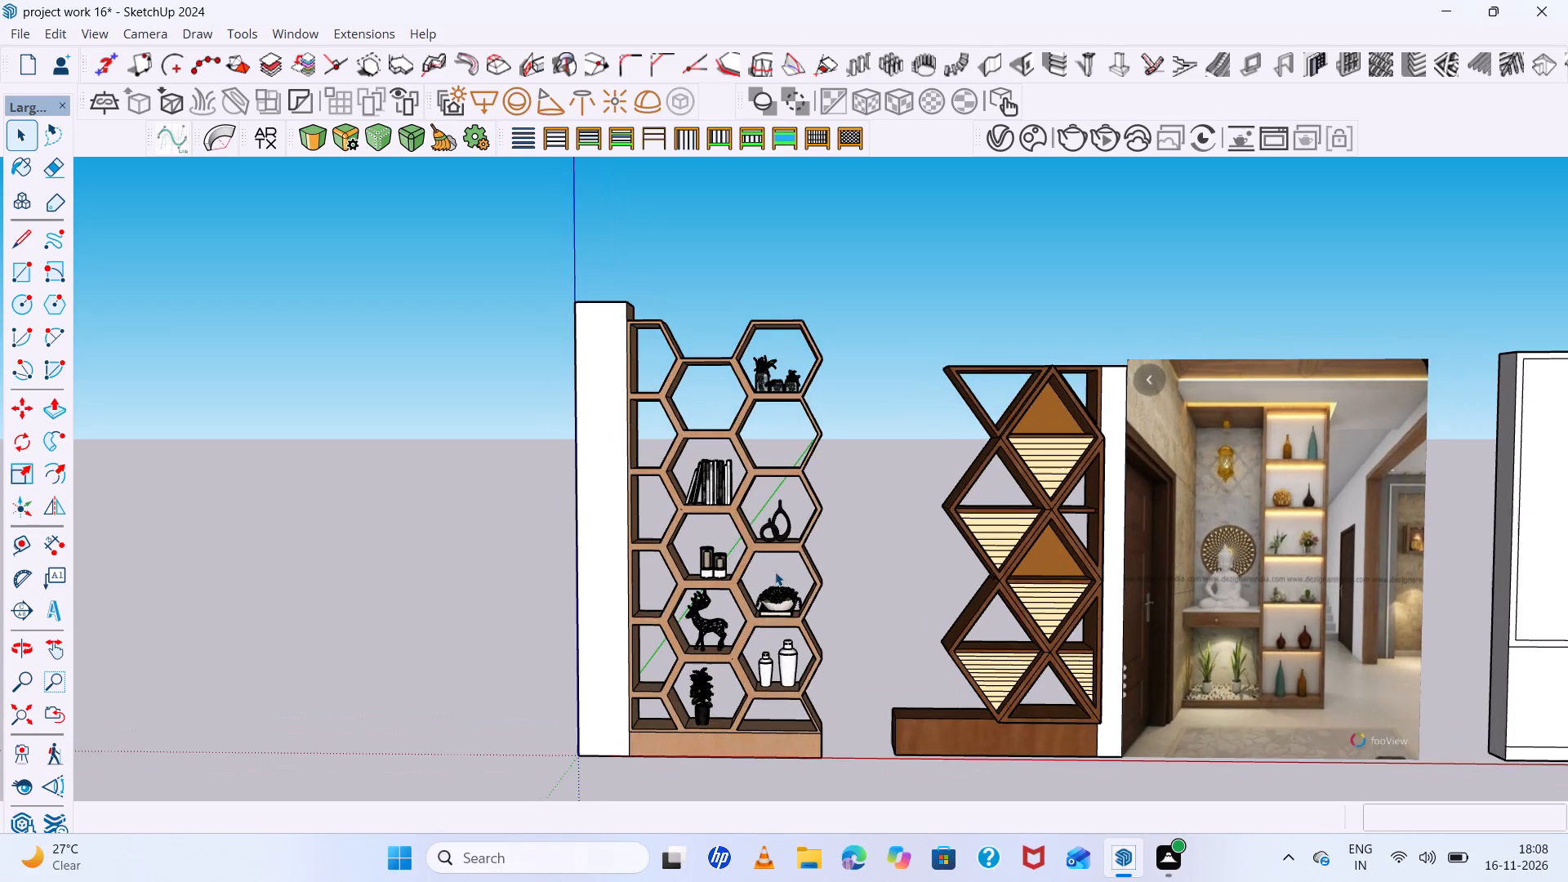
middle_drag(775, 572, 786, 541)
scroll(786, 541, up, 2)
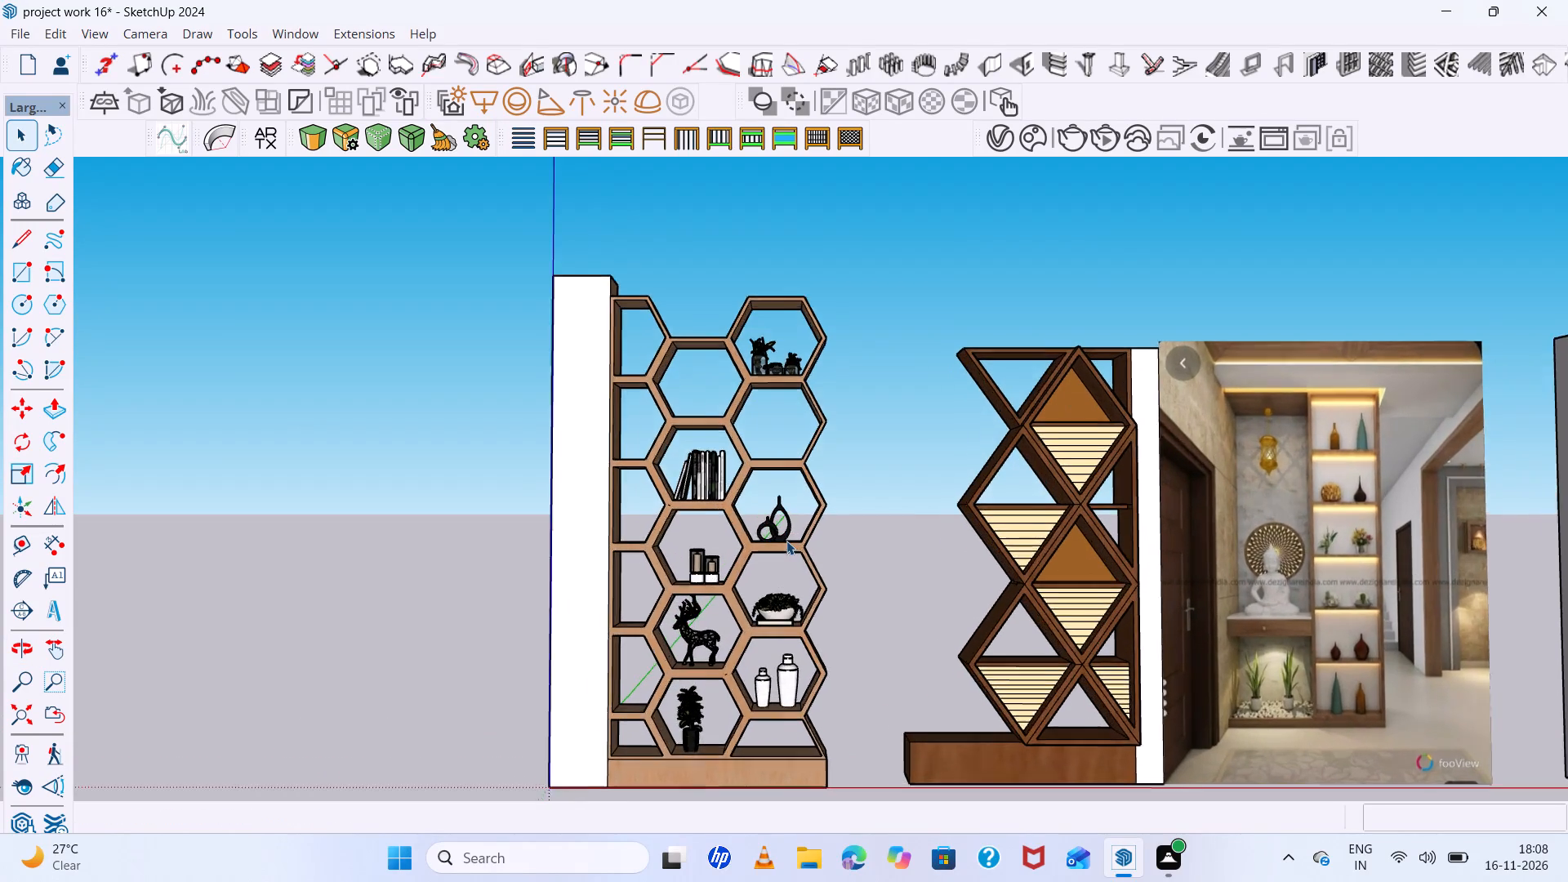
scroll(786, 541, up, 3)
scroll(786, 541, down, 4)
middle_click(786, 541)
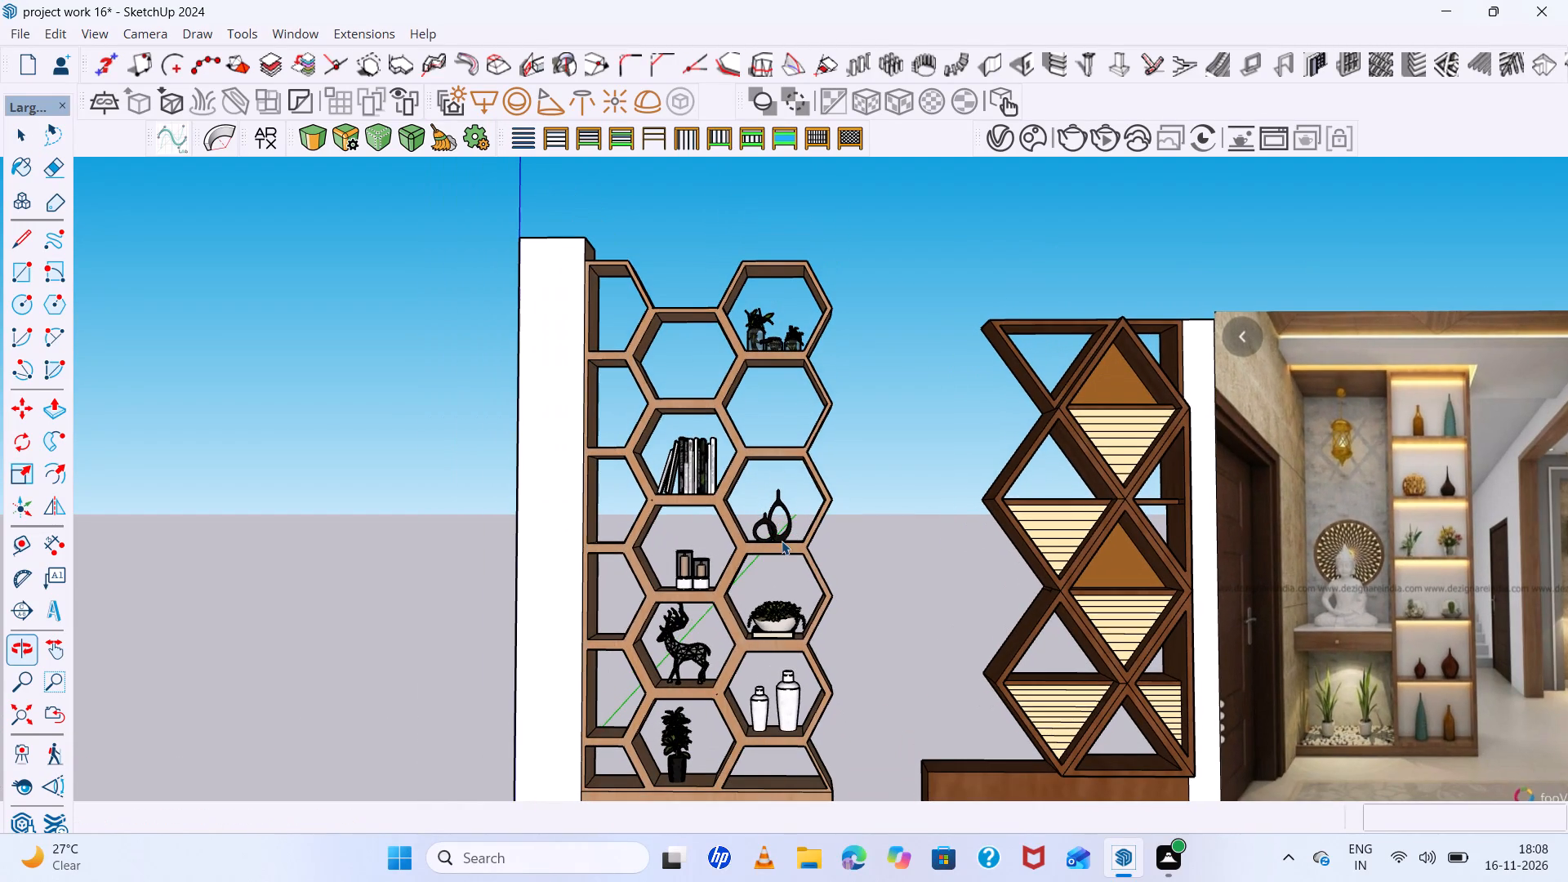
scroll(782, 541, down, 5)
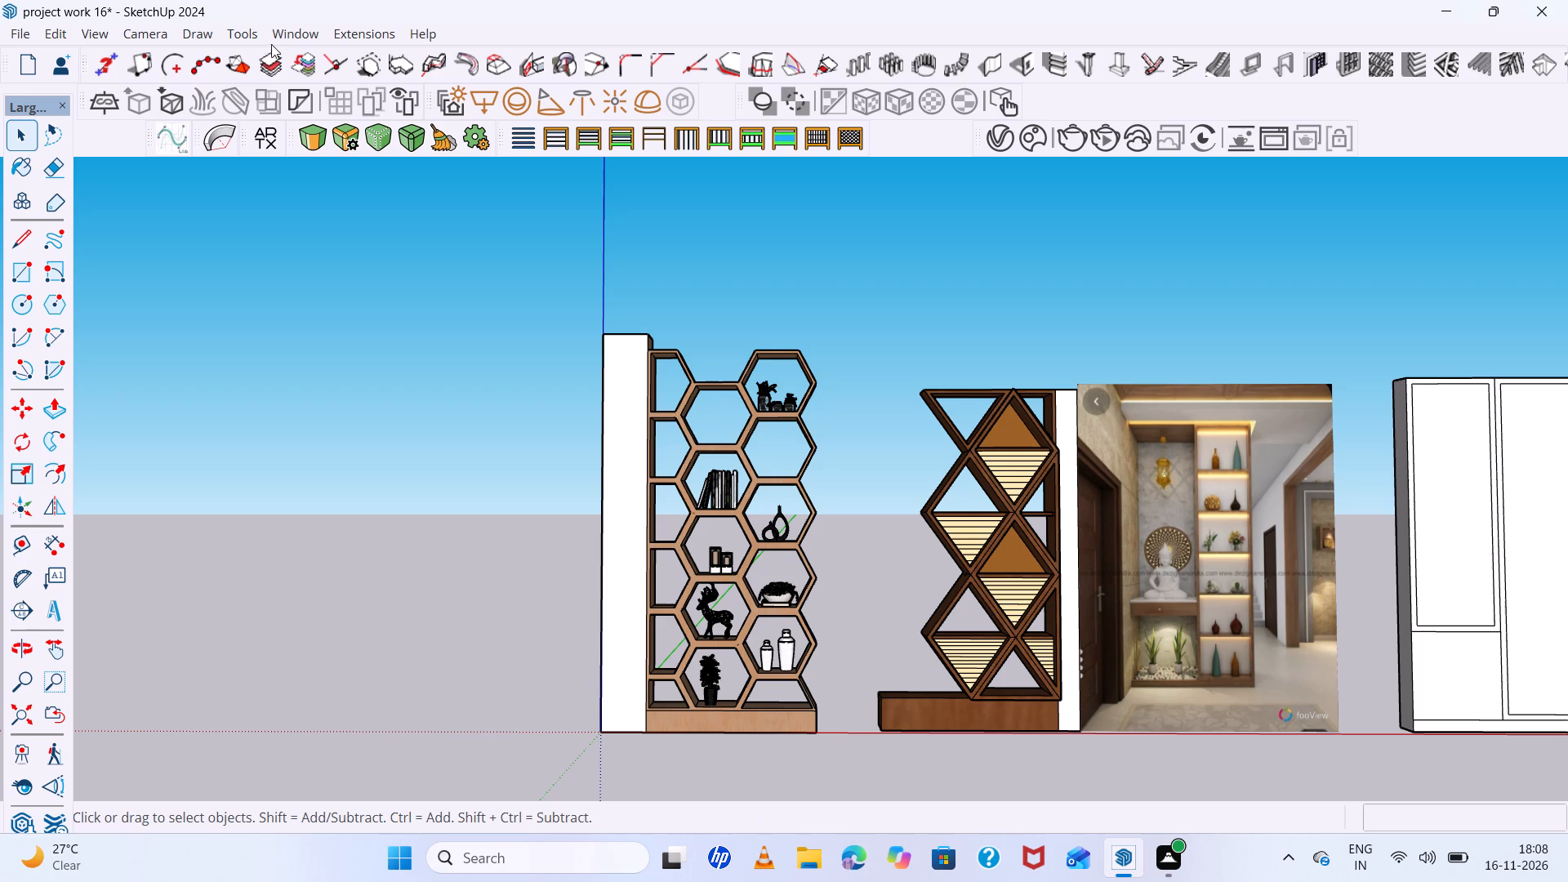
Search the 3D Warehouse for "decorative" models.
click(301, 35)
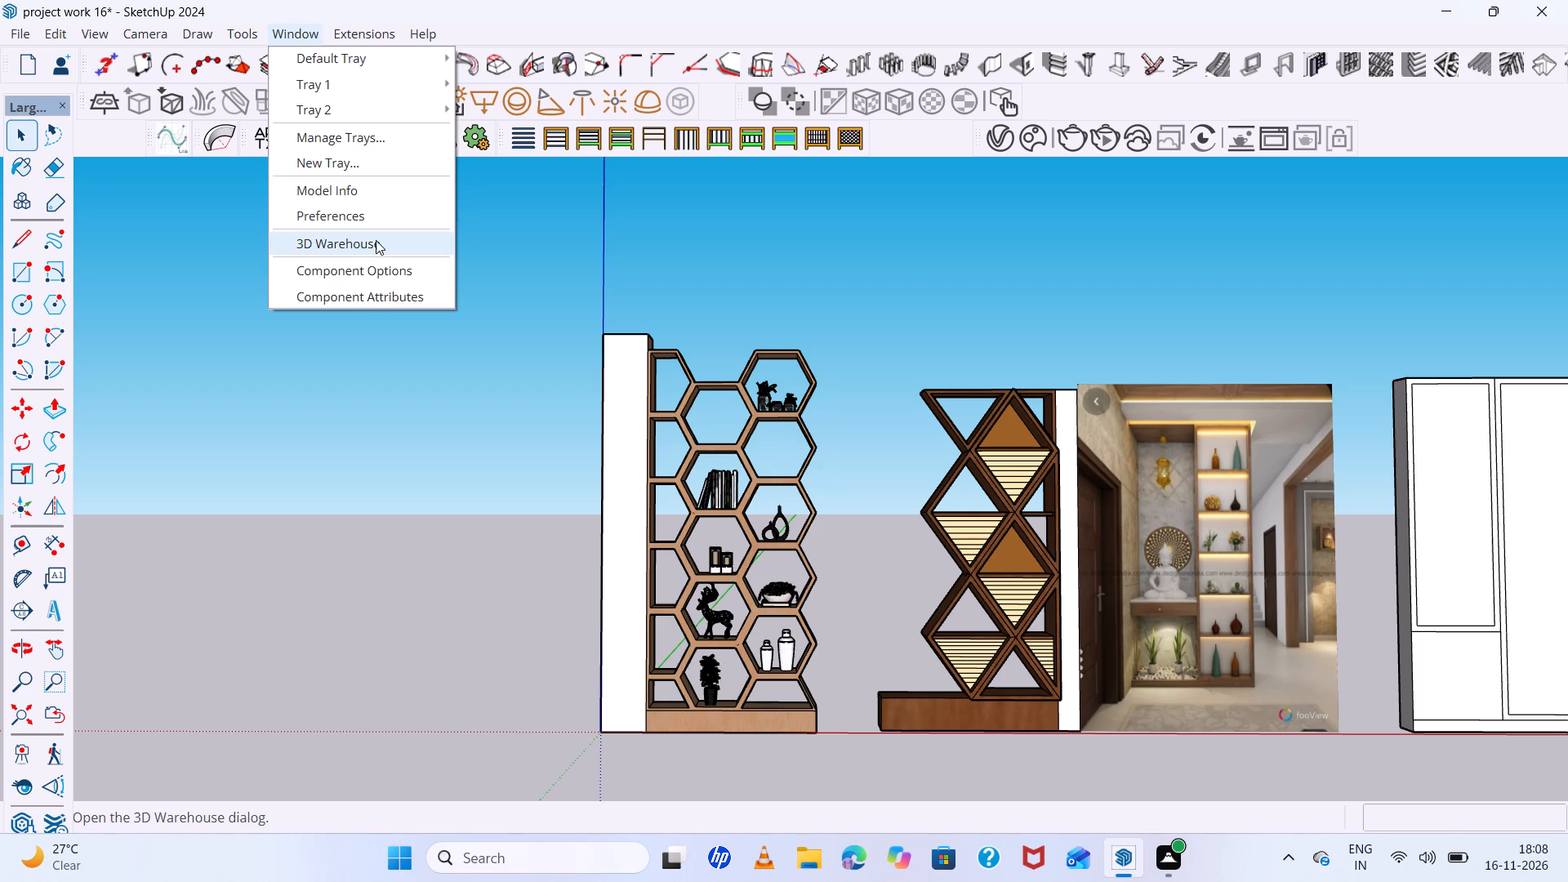
click(376, 243)
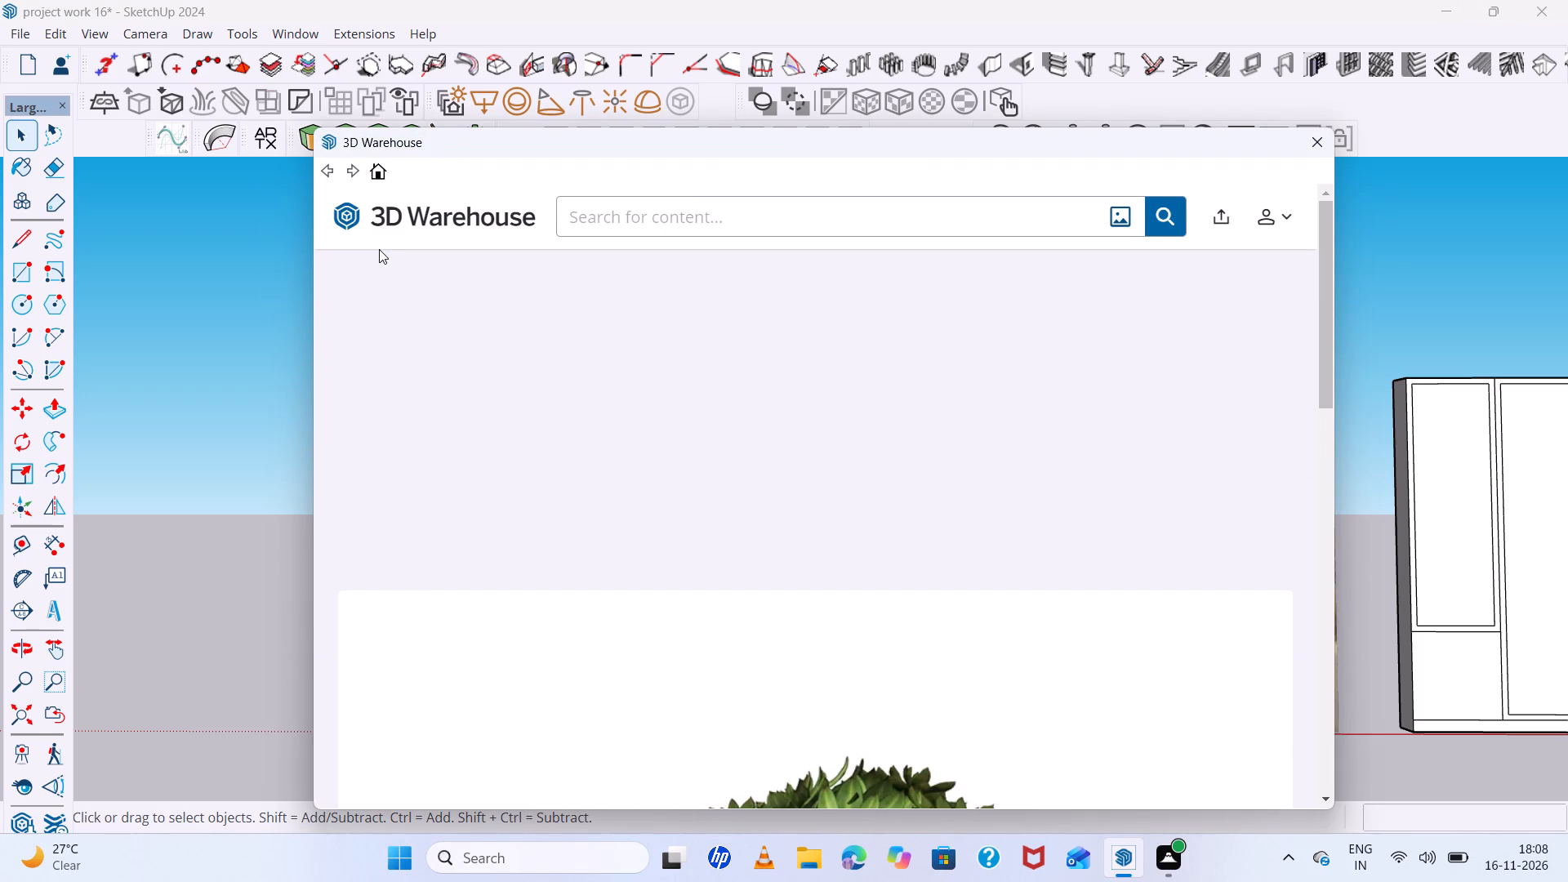
click(649, 218)
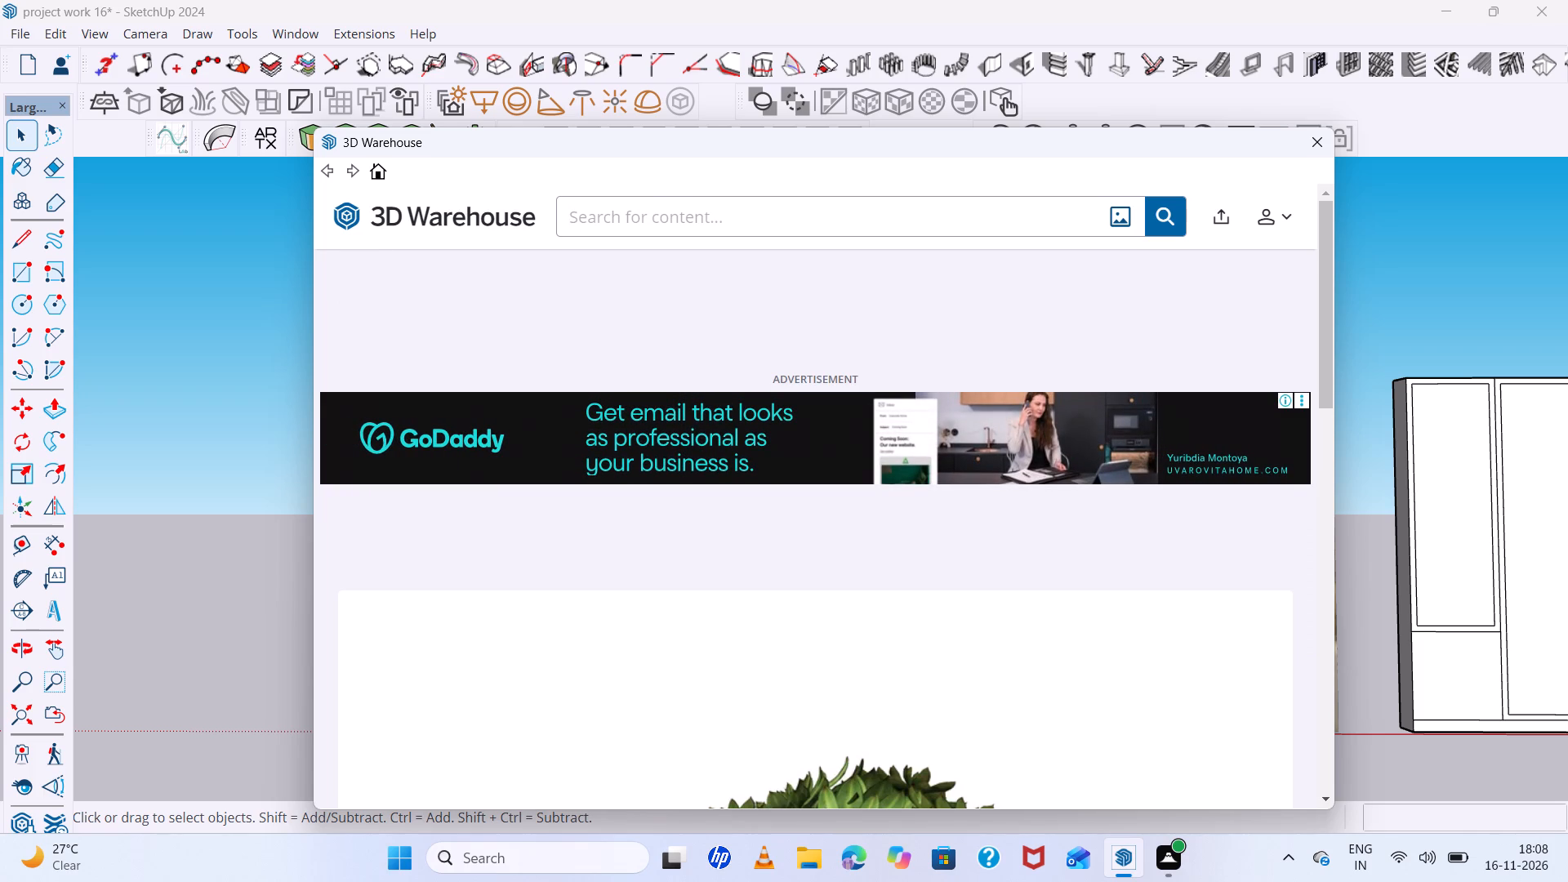
text(decprative)
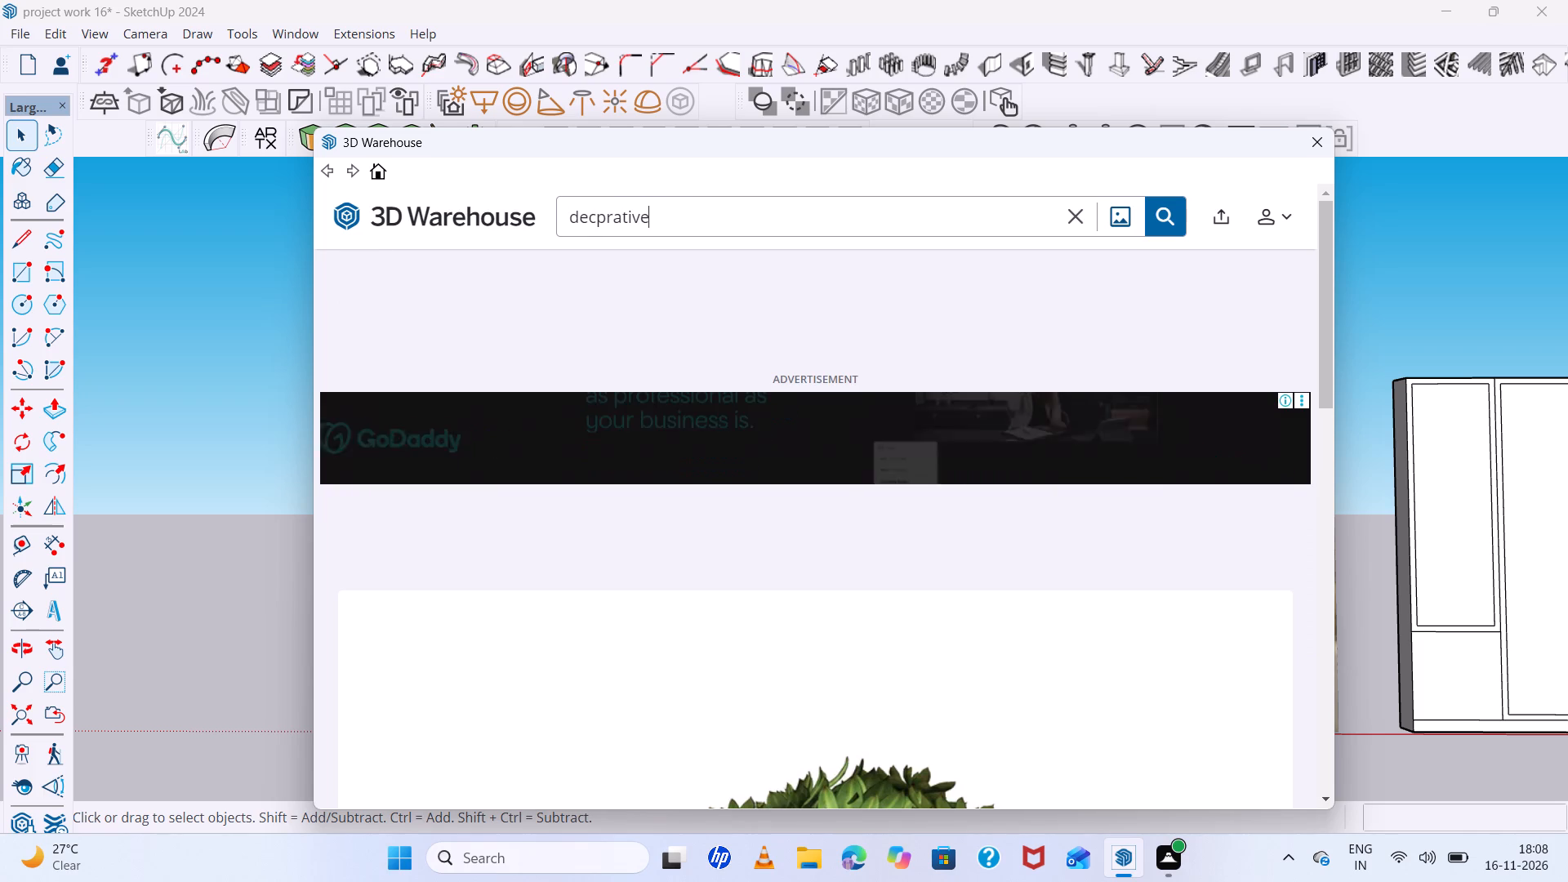
key(Return)
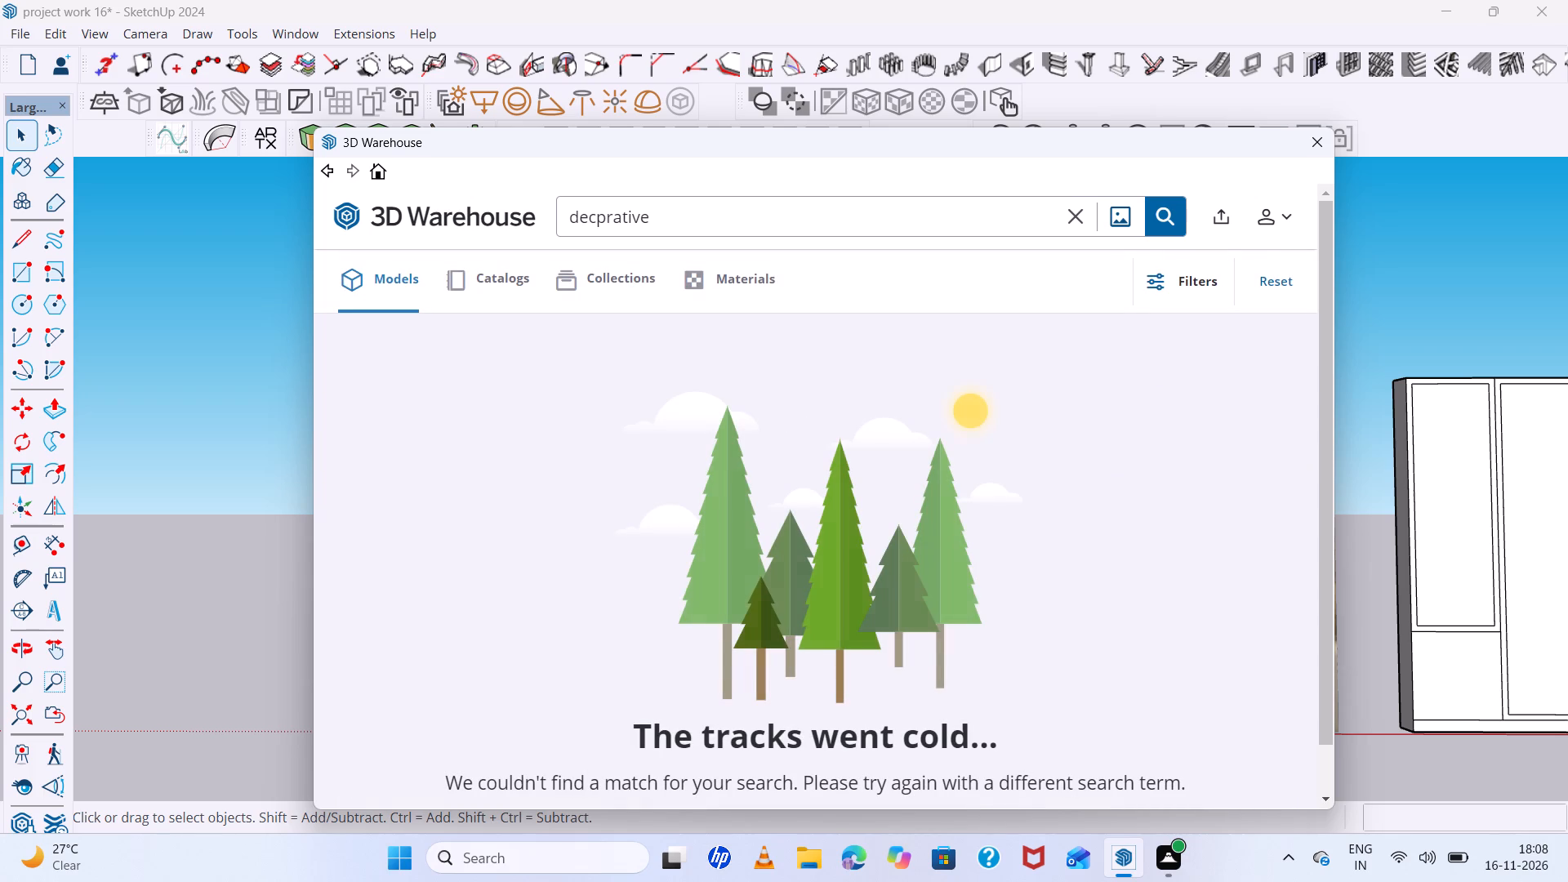
key(BackSpace)
key(BackSpace)
key(BackSpace)
key(BackSpace)
key(BackSpace)
key(BackSpace)
key(BackSpace)
key(BackSpace)
key(BackSpace)
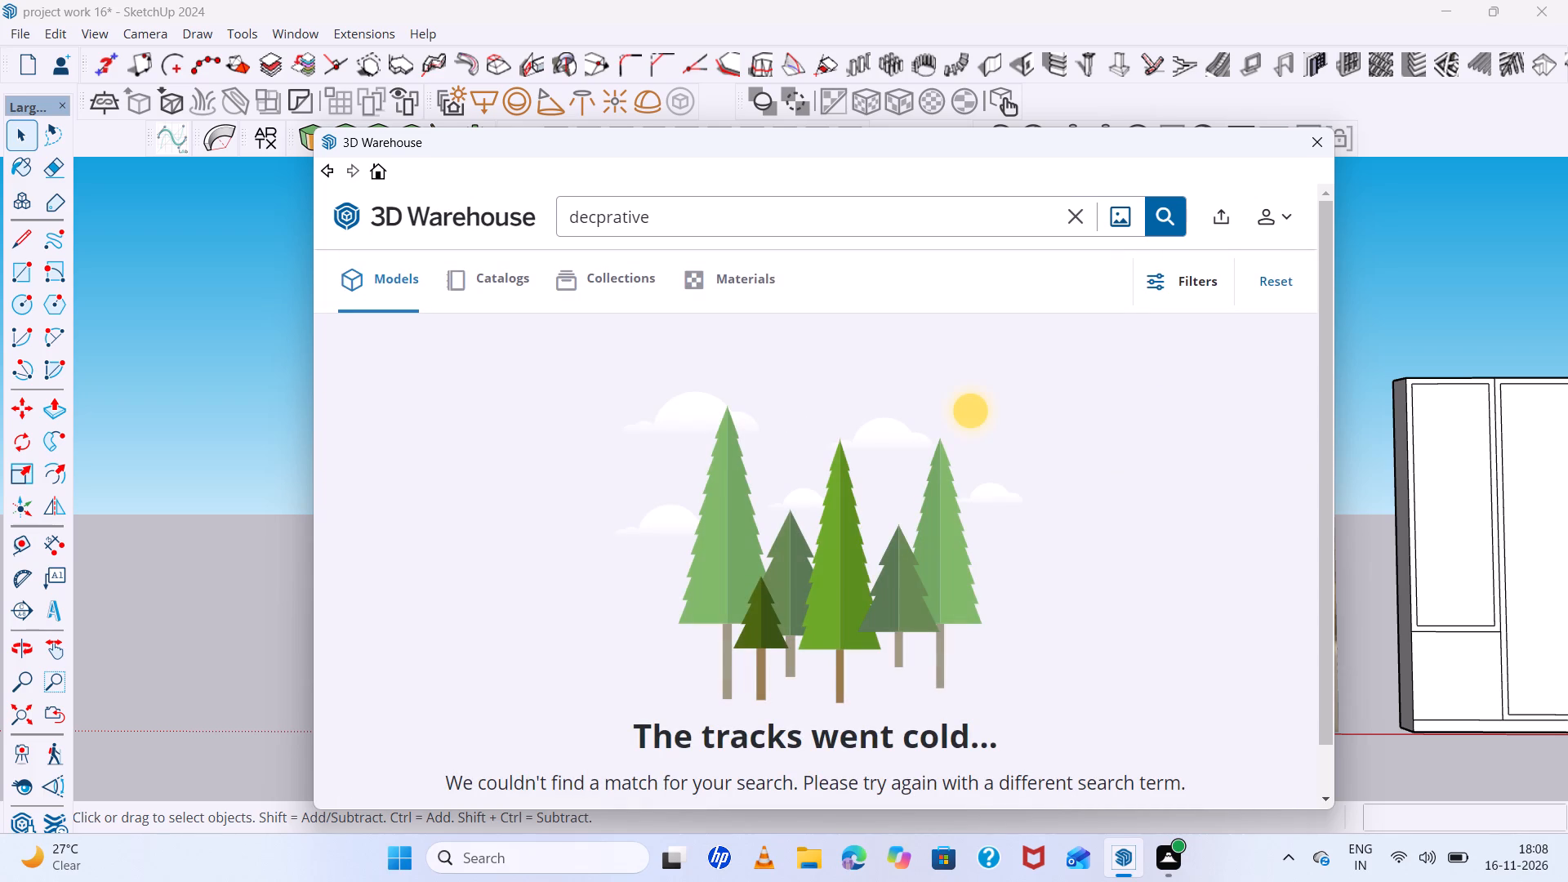
key(BackSpace)
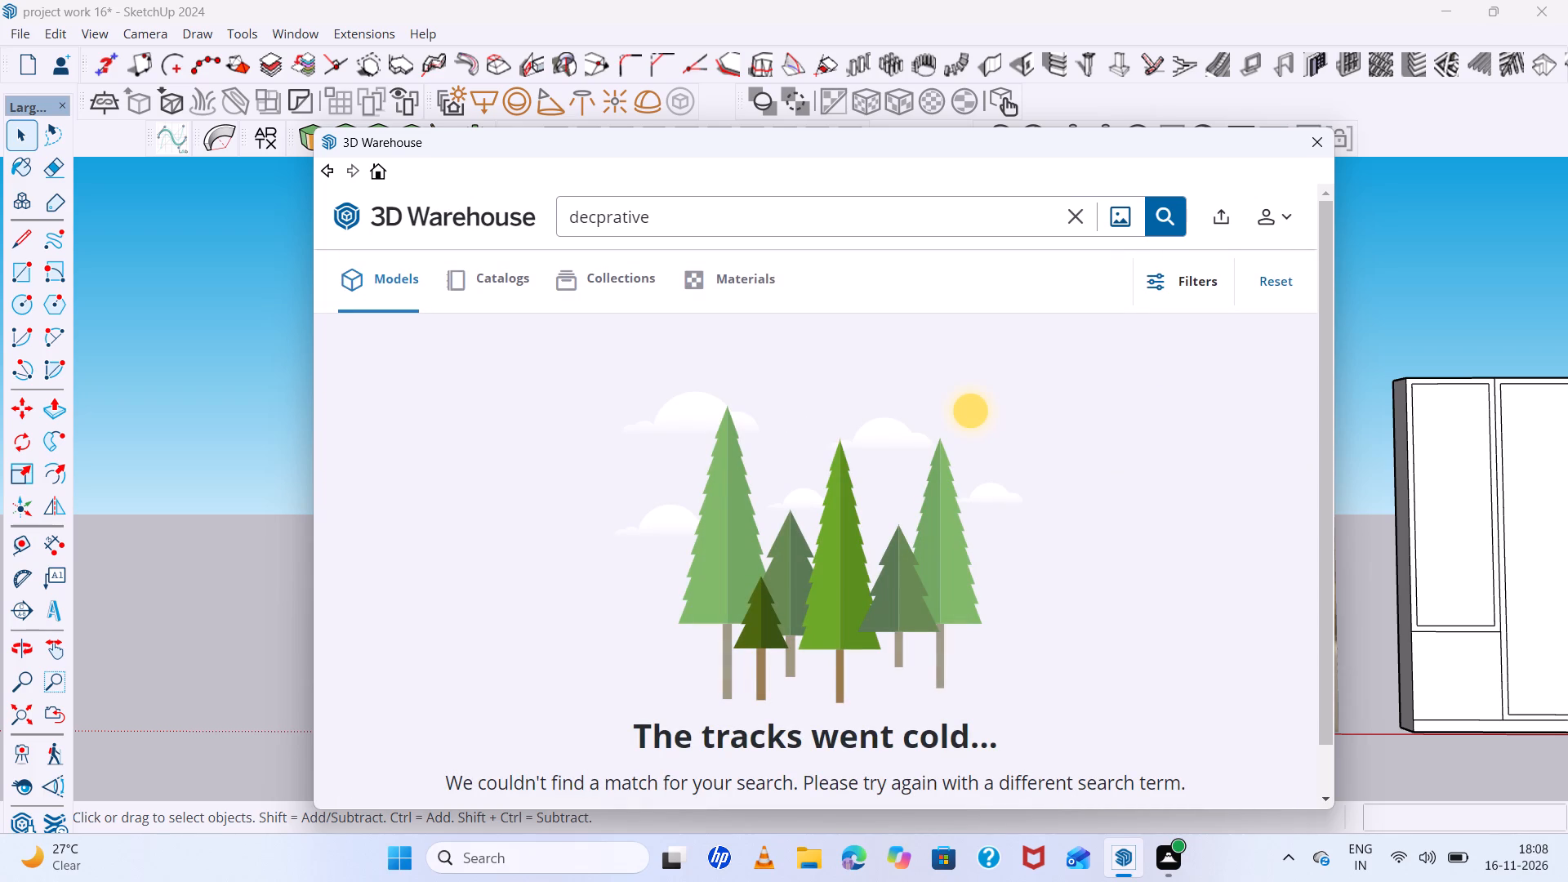
click(675, 225)
key(backslash)
key(BackSpace)
key(BackSpace)
key(BackSpace)
key(BackSpace)
key(BackSpace)
key(BackSpace)
key(BackSpace)
key(BackSpace)
text(orative)
key(Return)
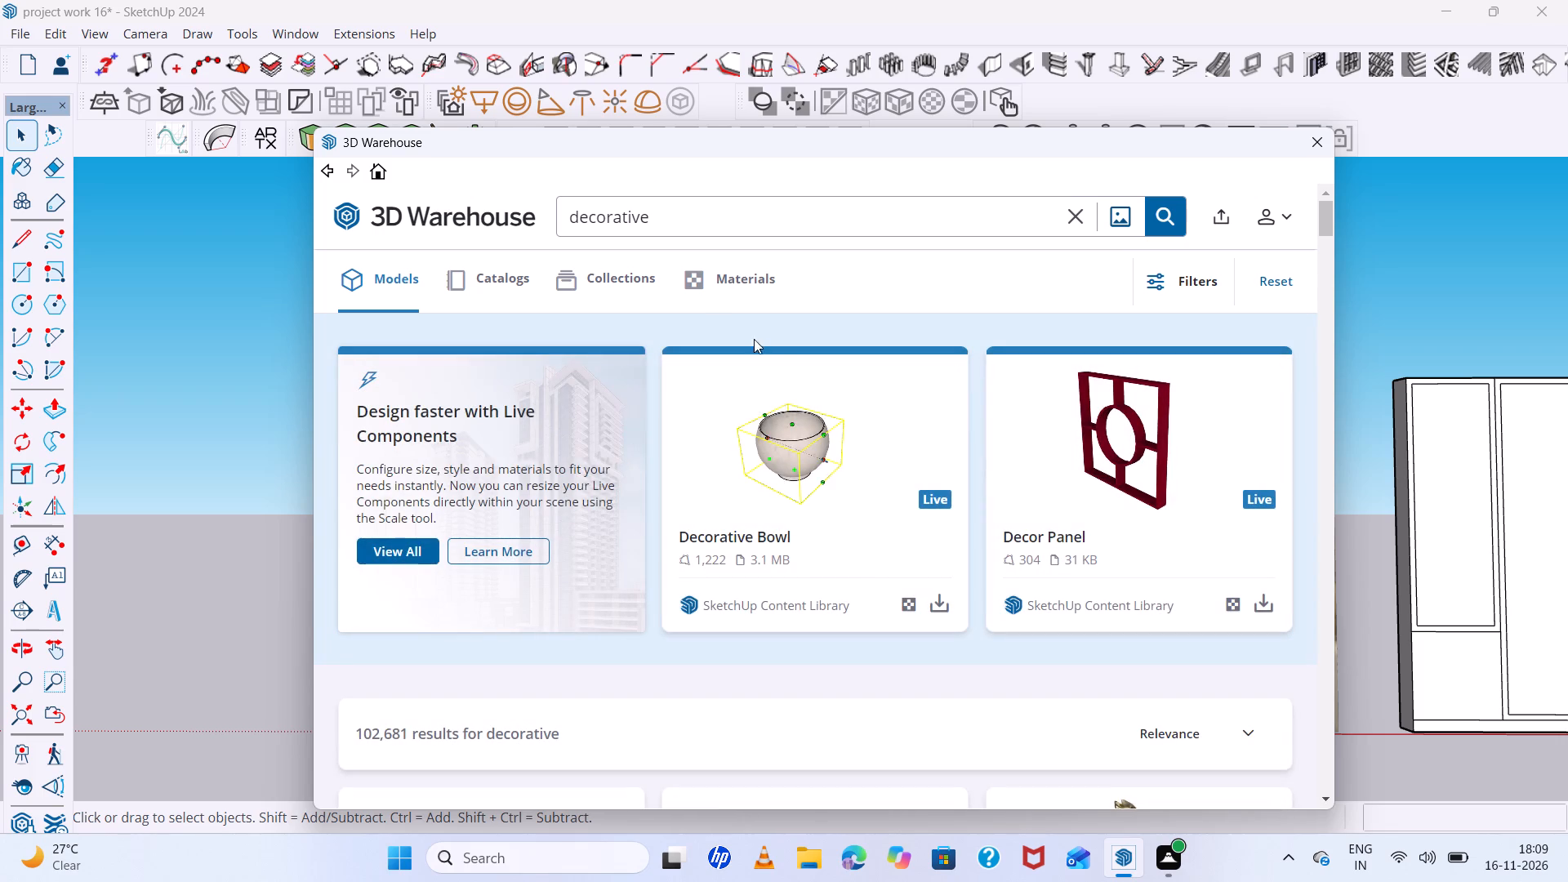
Find the 4 MB Decor sculpture of nested stone-like arches among the search results and load it directly into the model.
scroll(786, 371, down, 6)
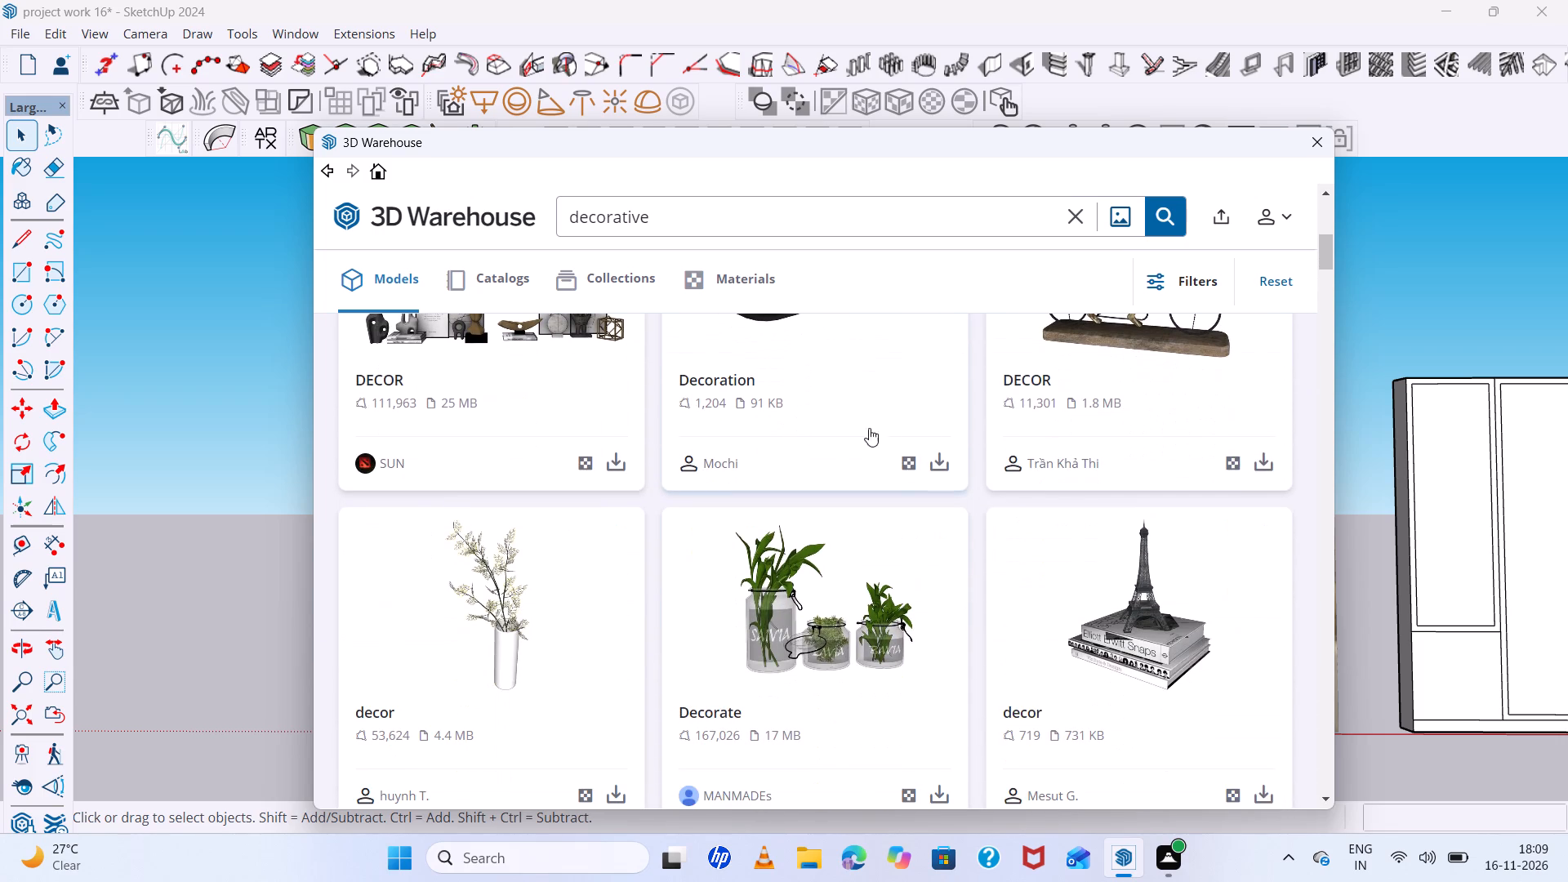
scroll(1107, 422, down, 11)
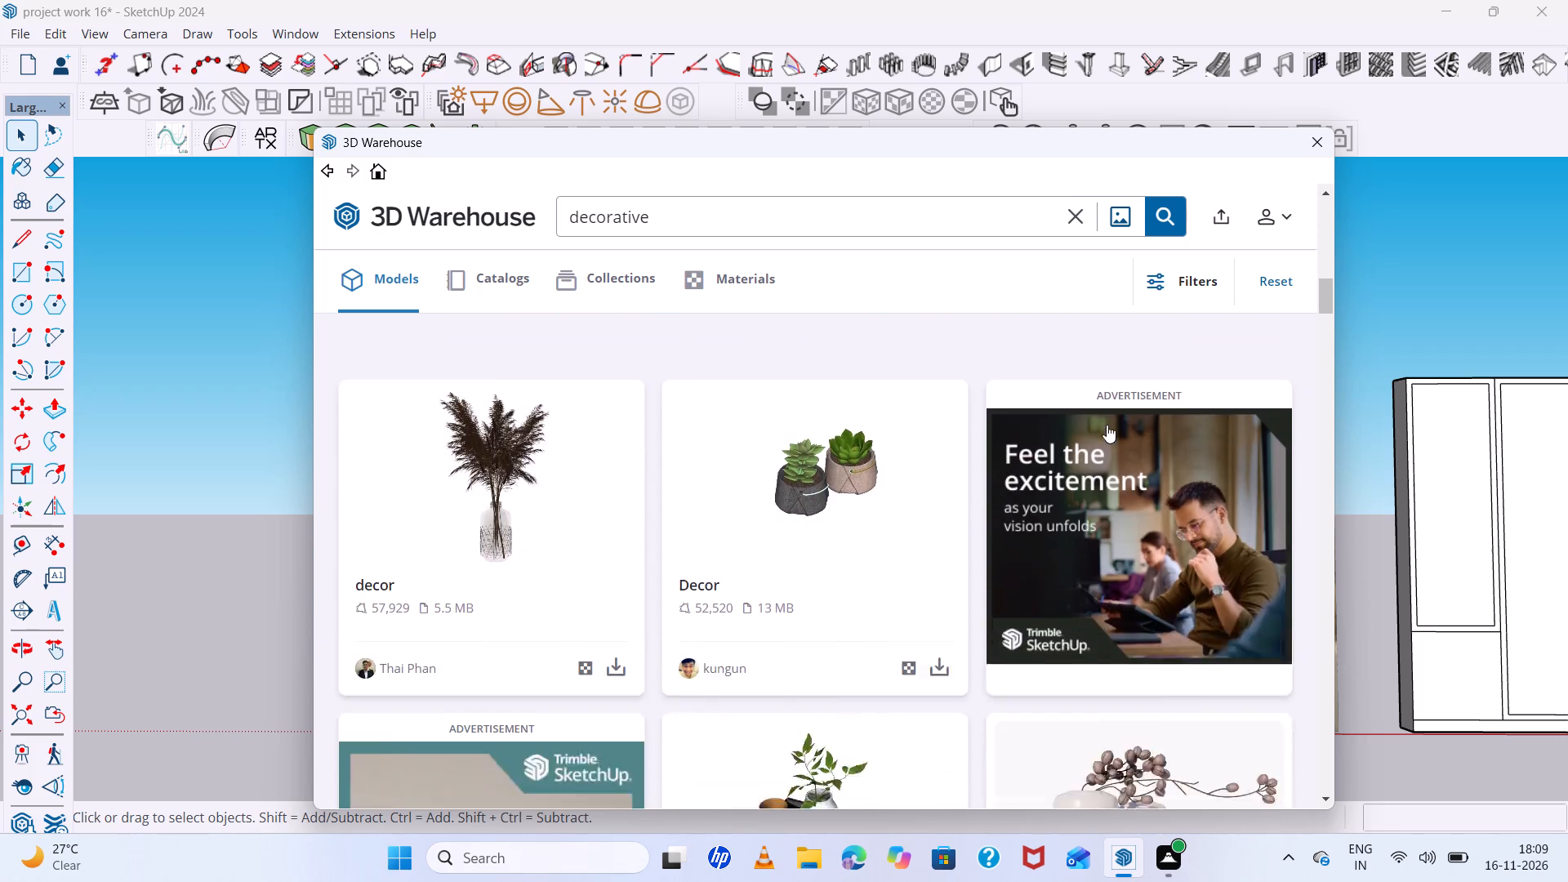
scroll(1107, 425, down, 11)
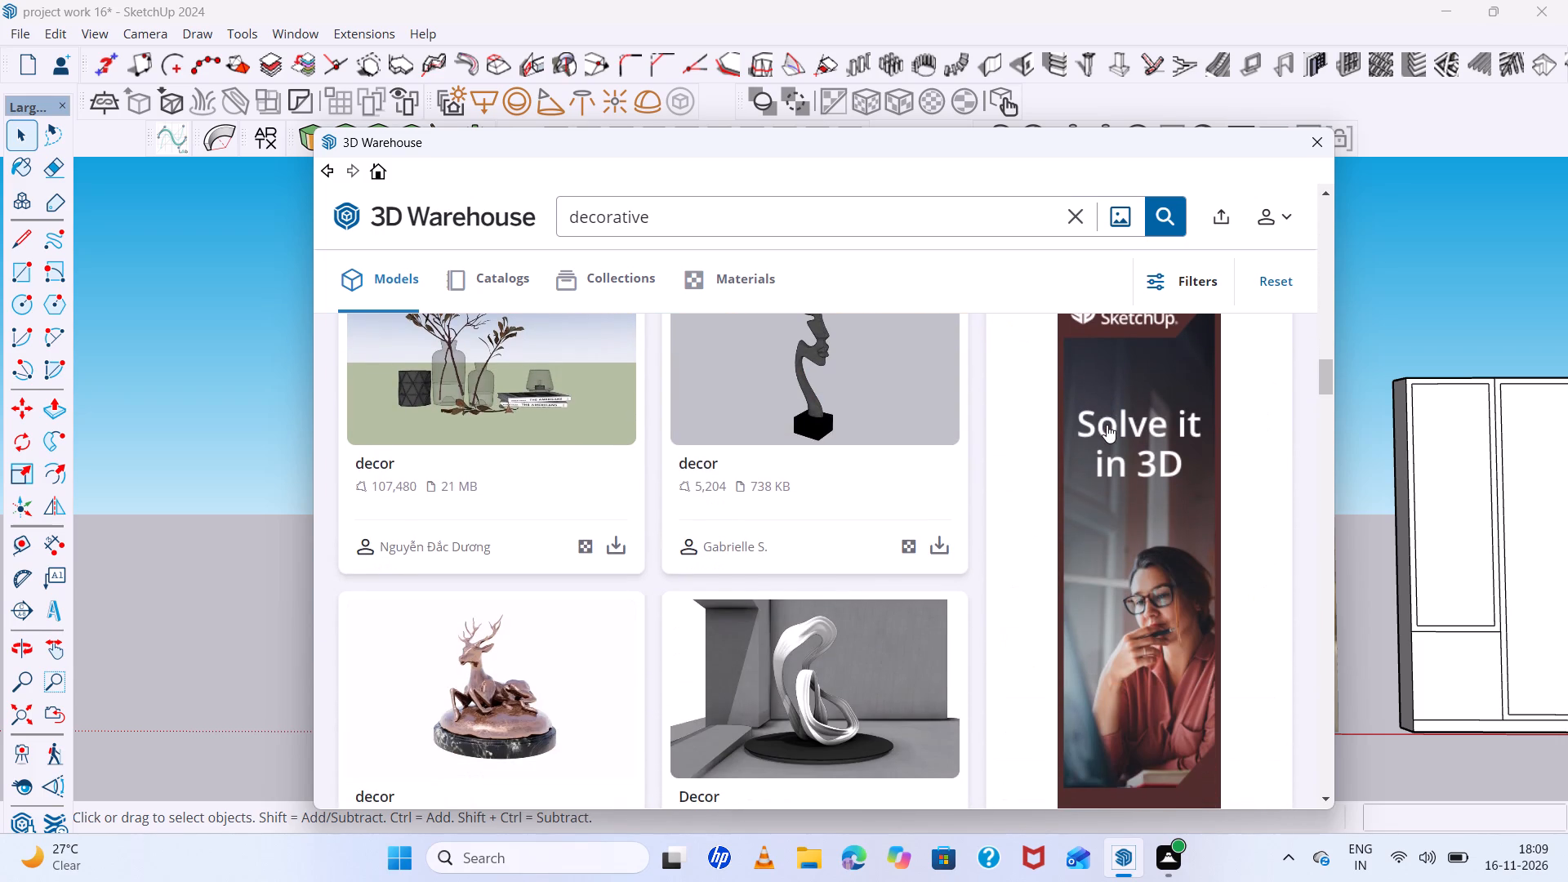
scroll(1107, 425, up, 5)
click(1170, 496)
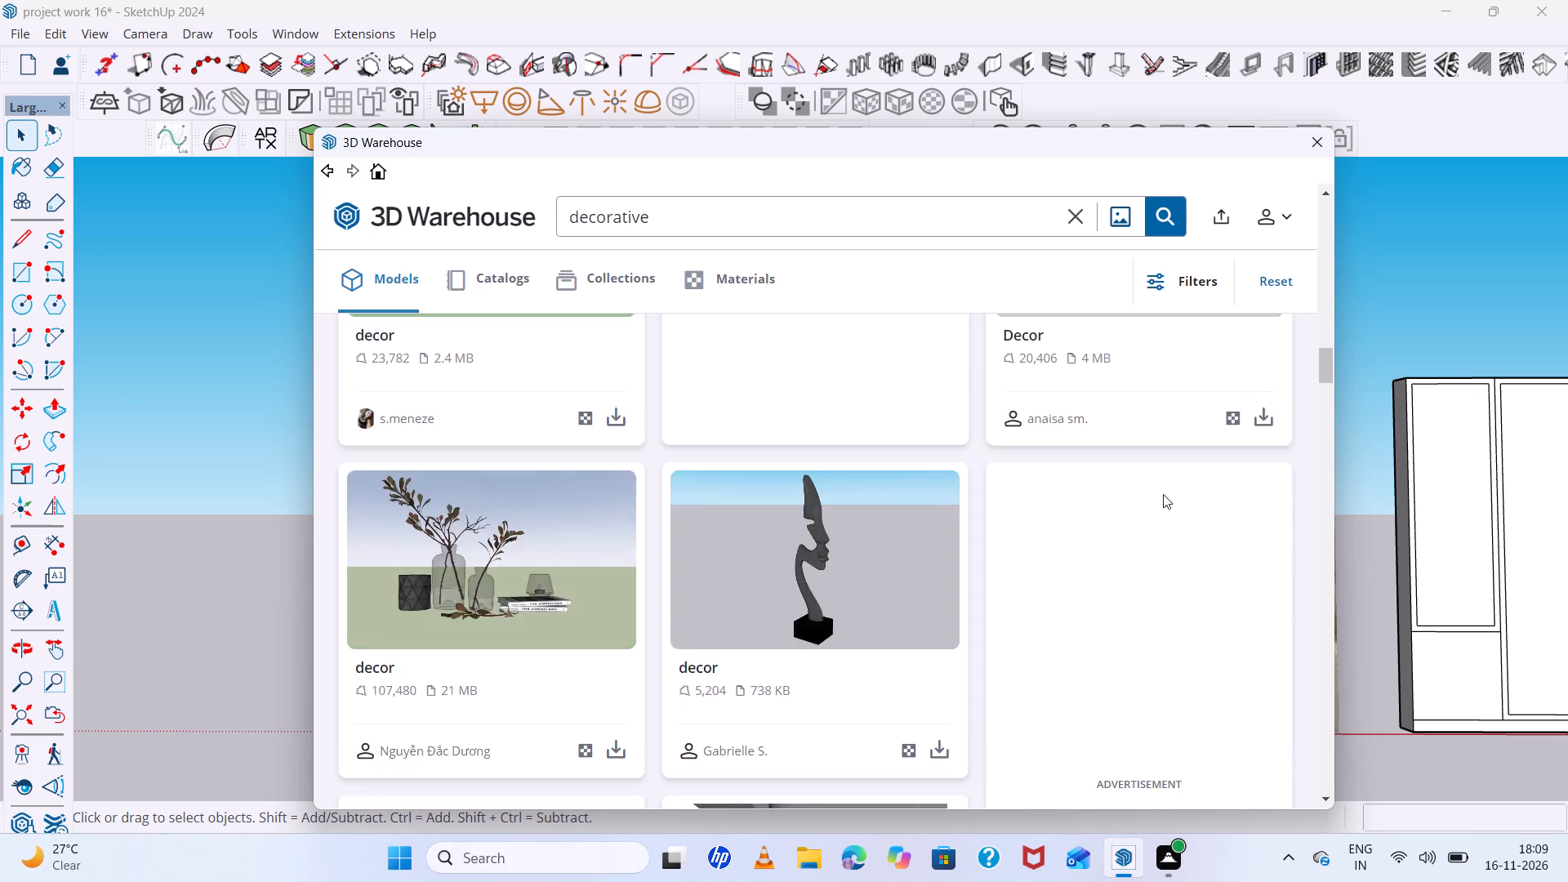
scroll(925, 431, down, 11)
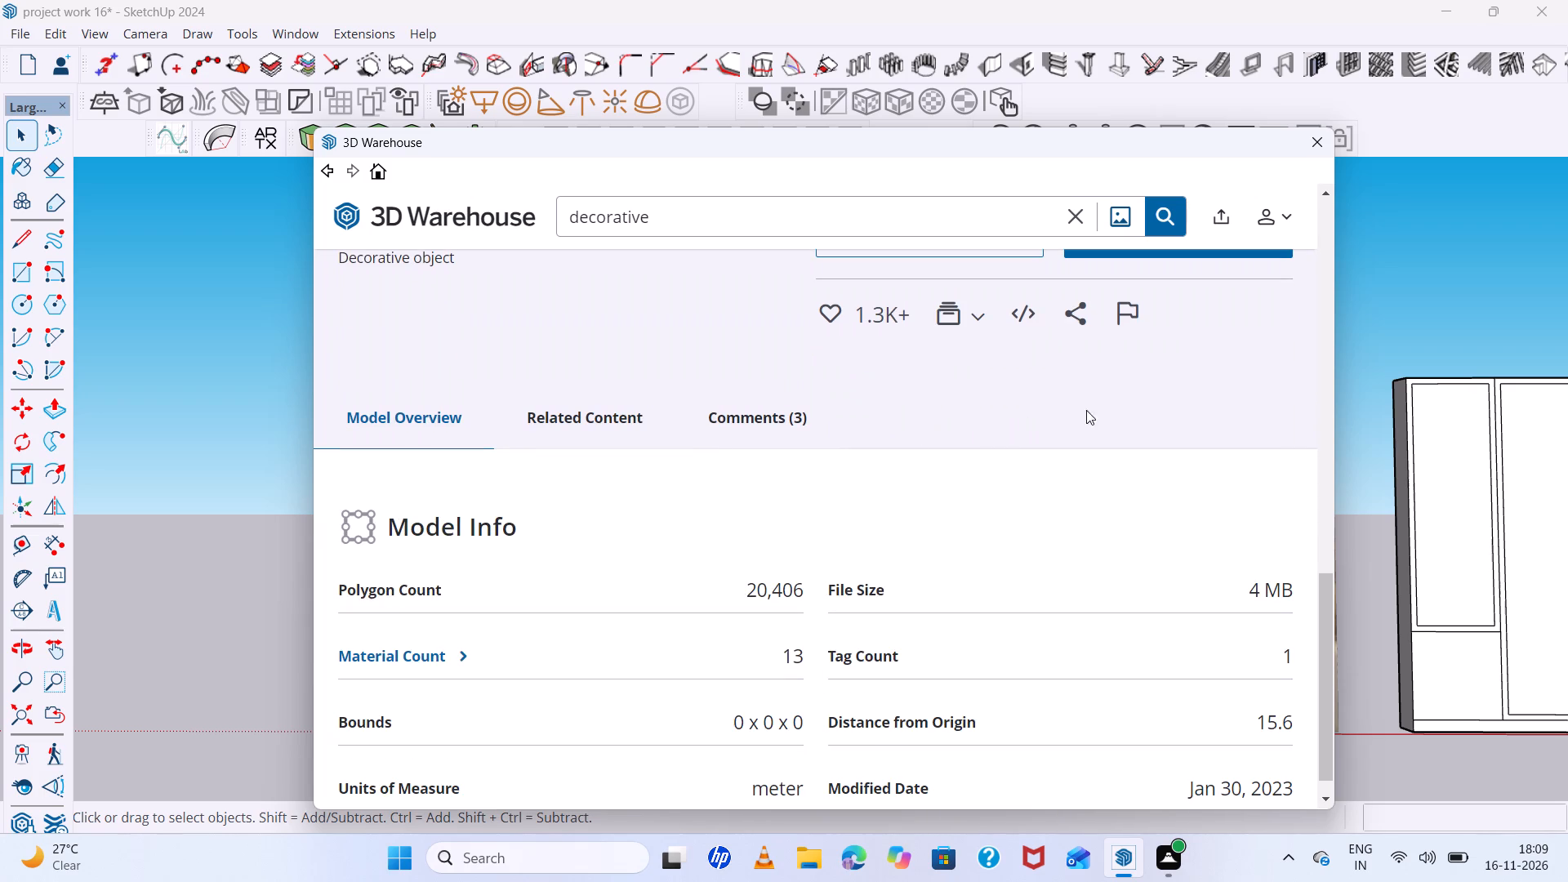
click(1084, 254)
scroll(808, 455, down, 7)
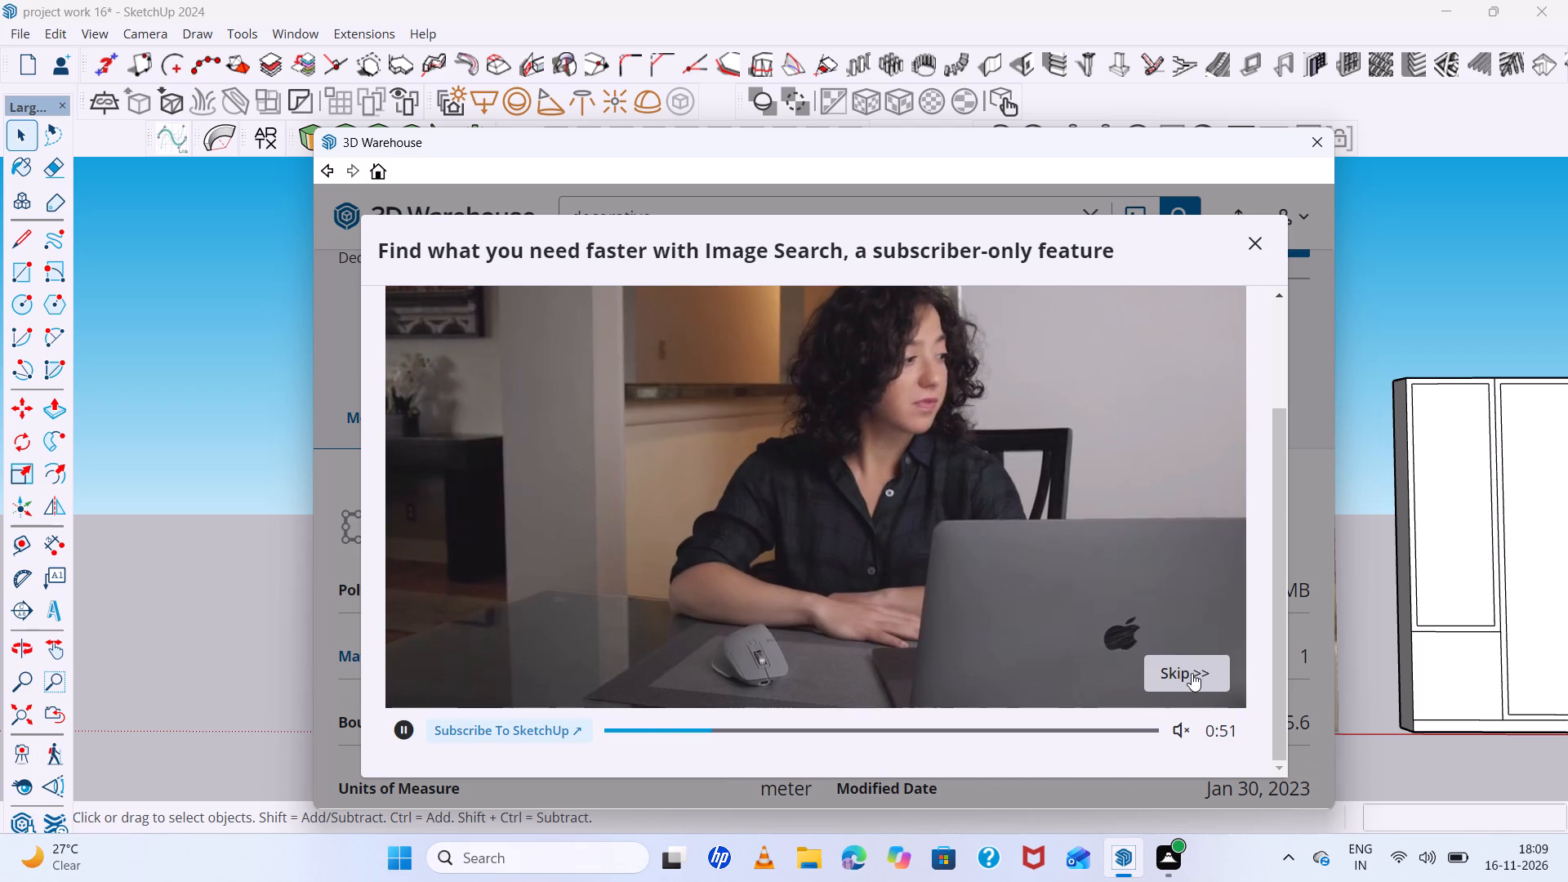
click(1192, 673)
click(1044, 733)
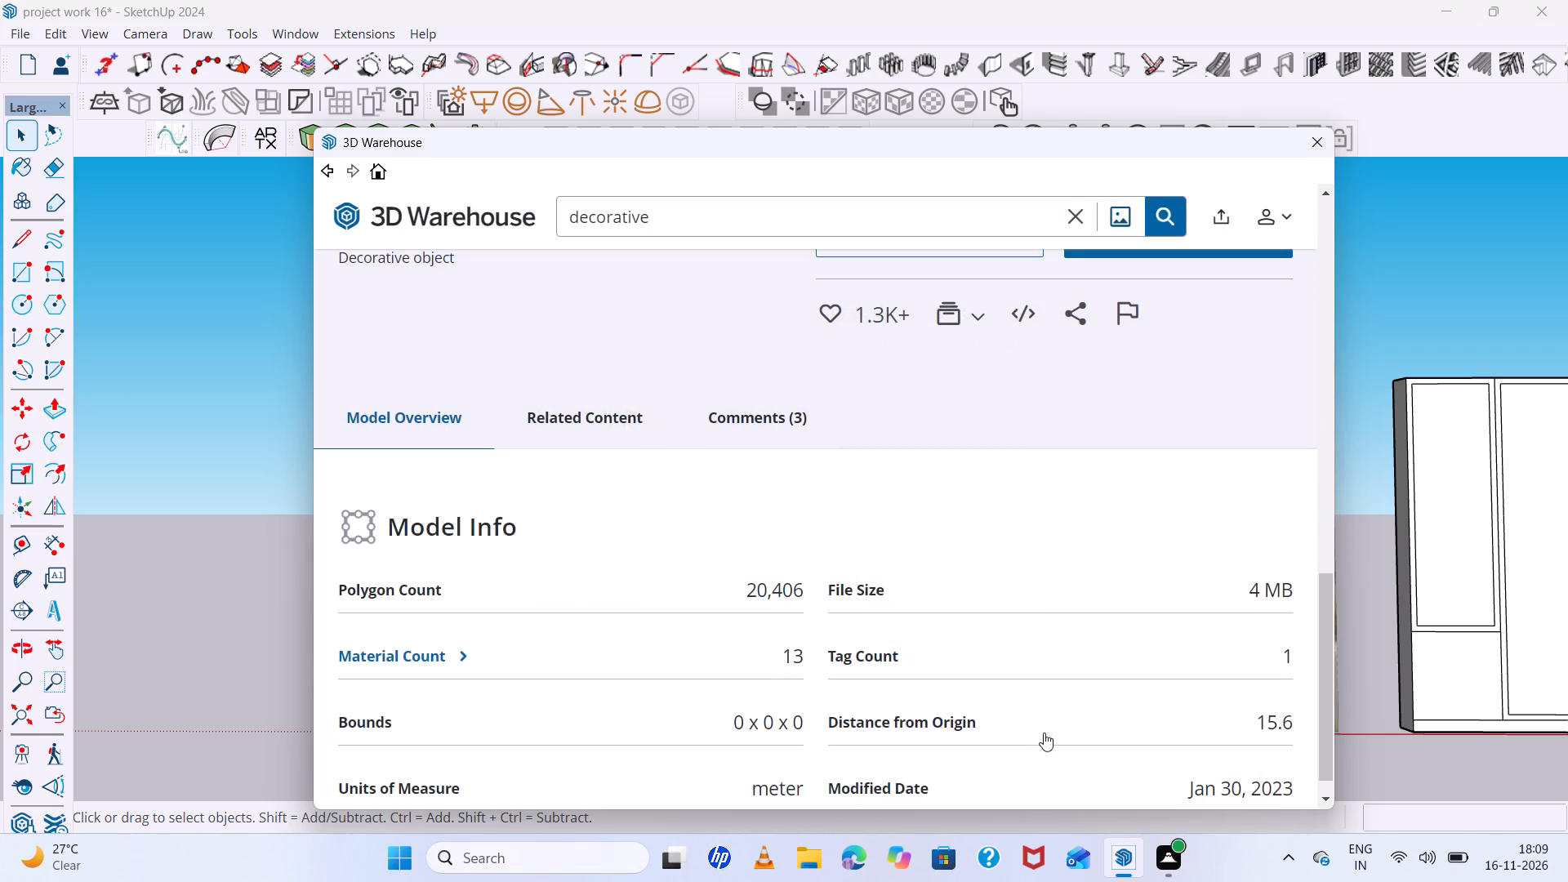
scroll(1047, 715, down, 4)
scroll(1049, 699, up, 5)
click(1081, 716)
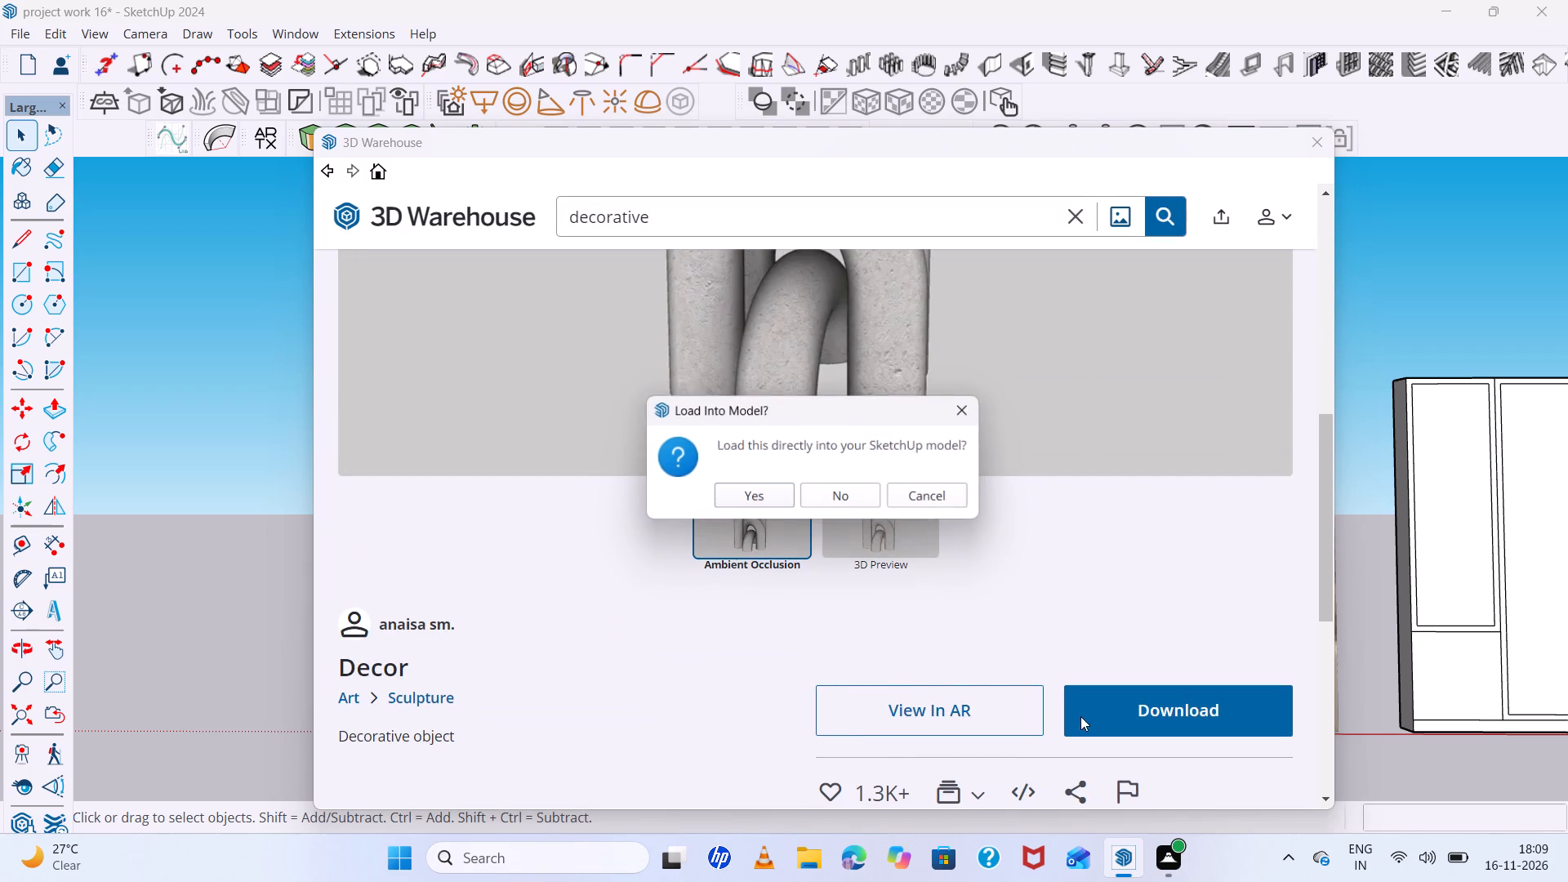
click(742, 495)
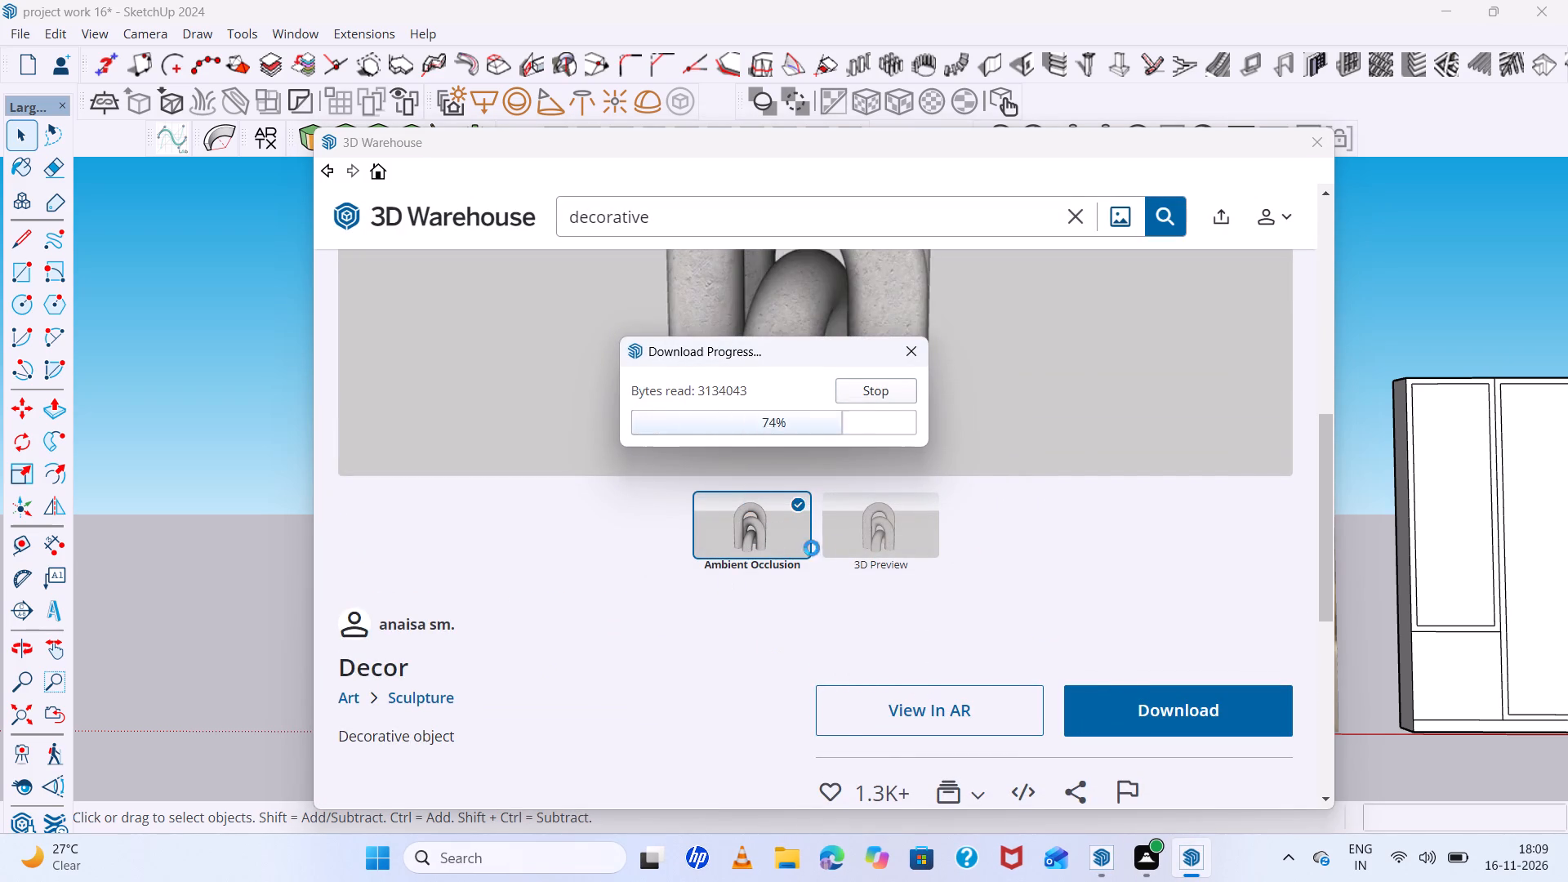
scroll(865, 544, down, 10)
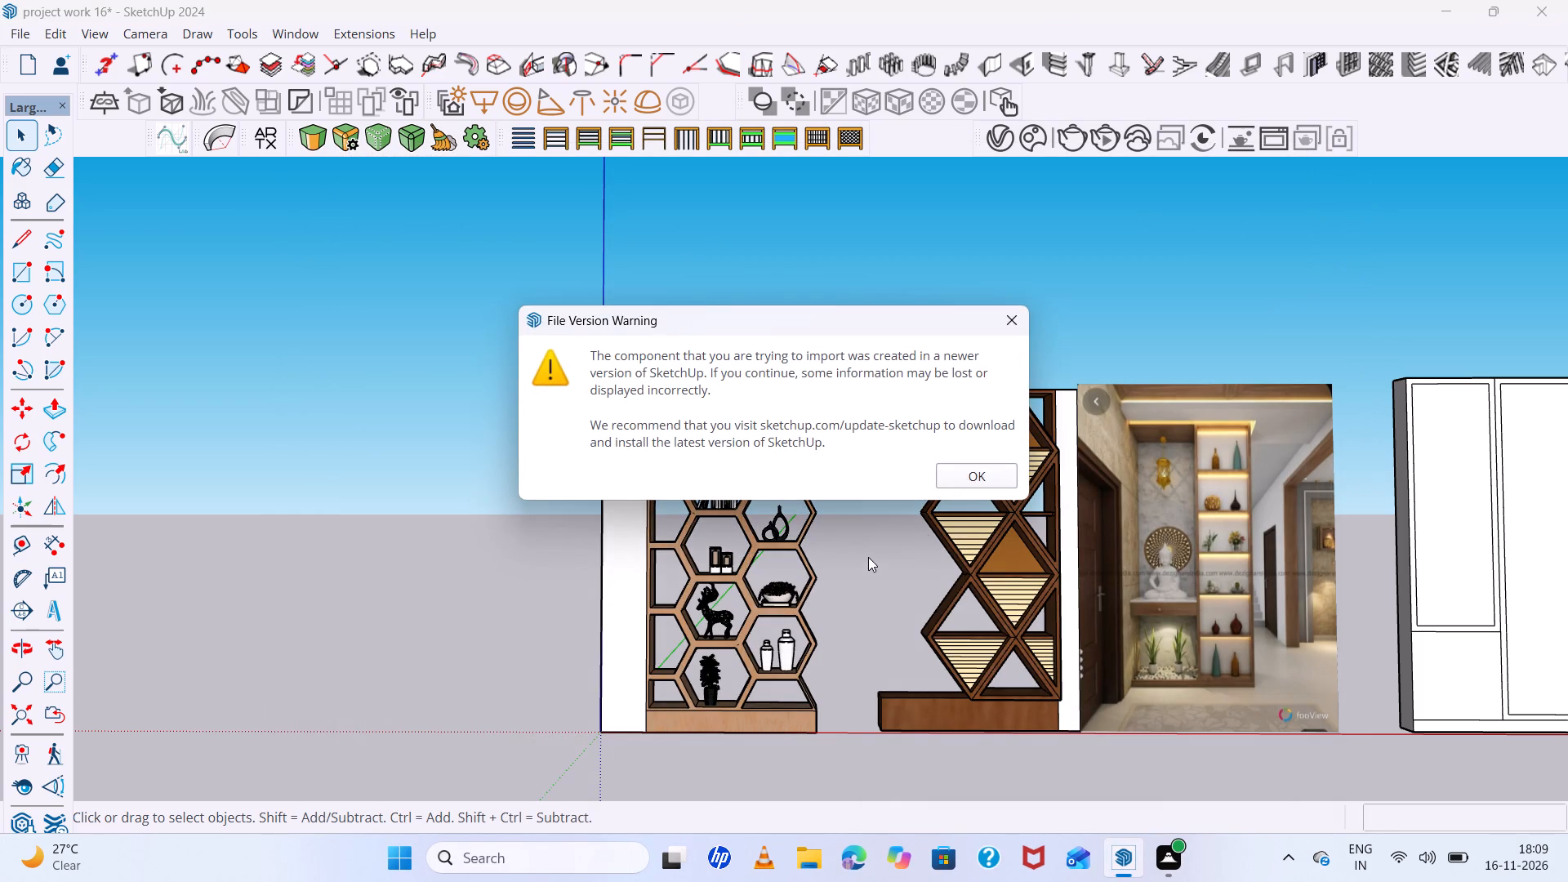
click(958, 465)
Place the imported arch sculpture in the open space away from the shelving units.
scroll(786, 611, down, 13)
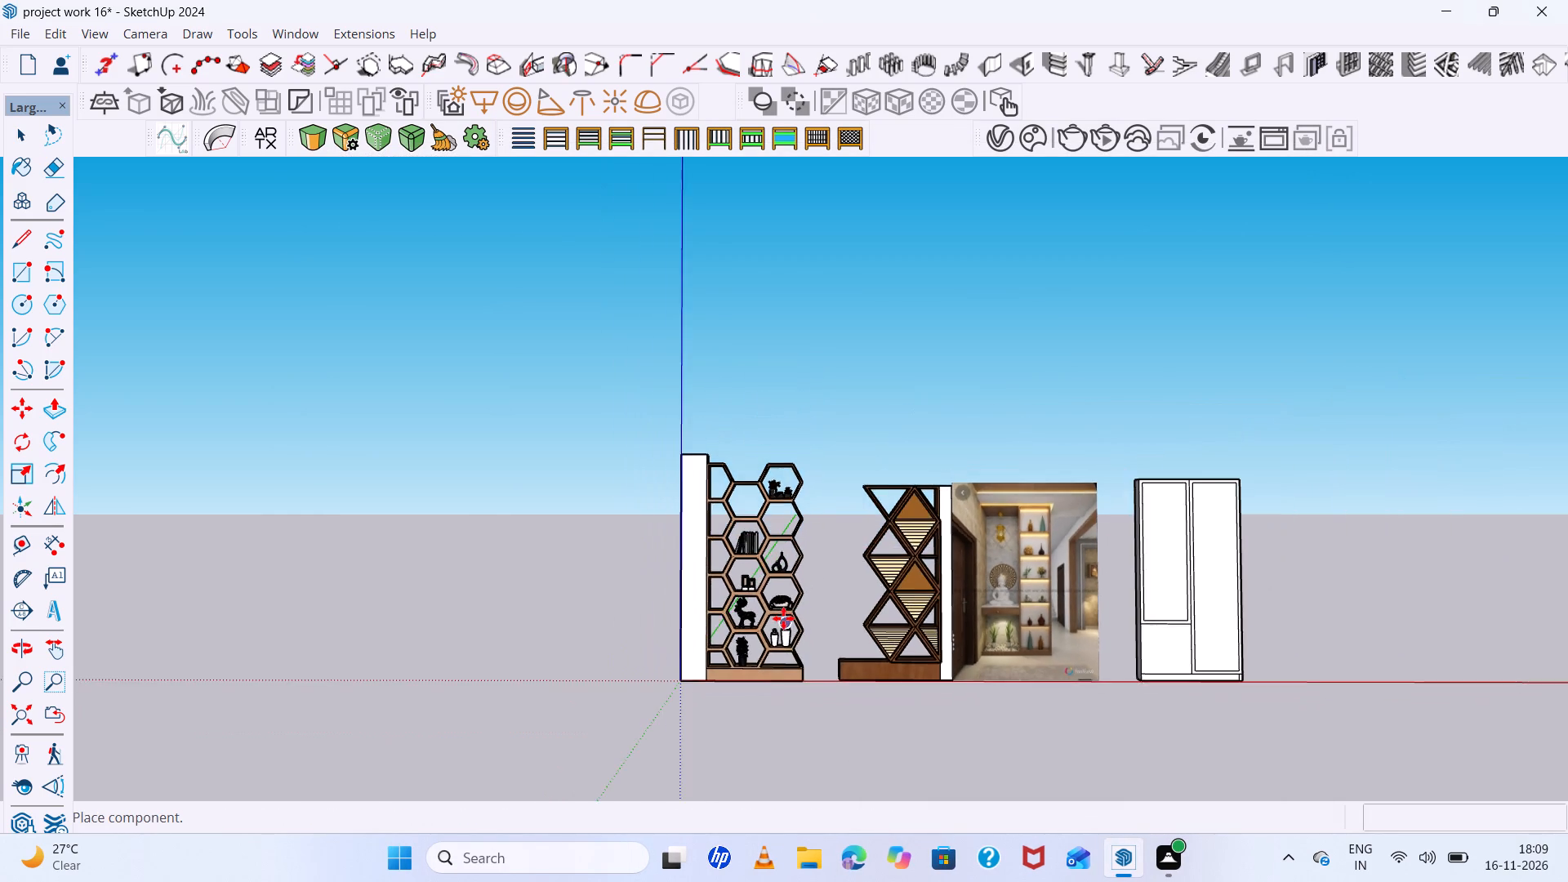
scroll(783, 618, down, 3)
middle_drag(803, 632, 795, 704)
scroll(1135, 611, up, 1)
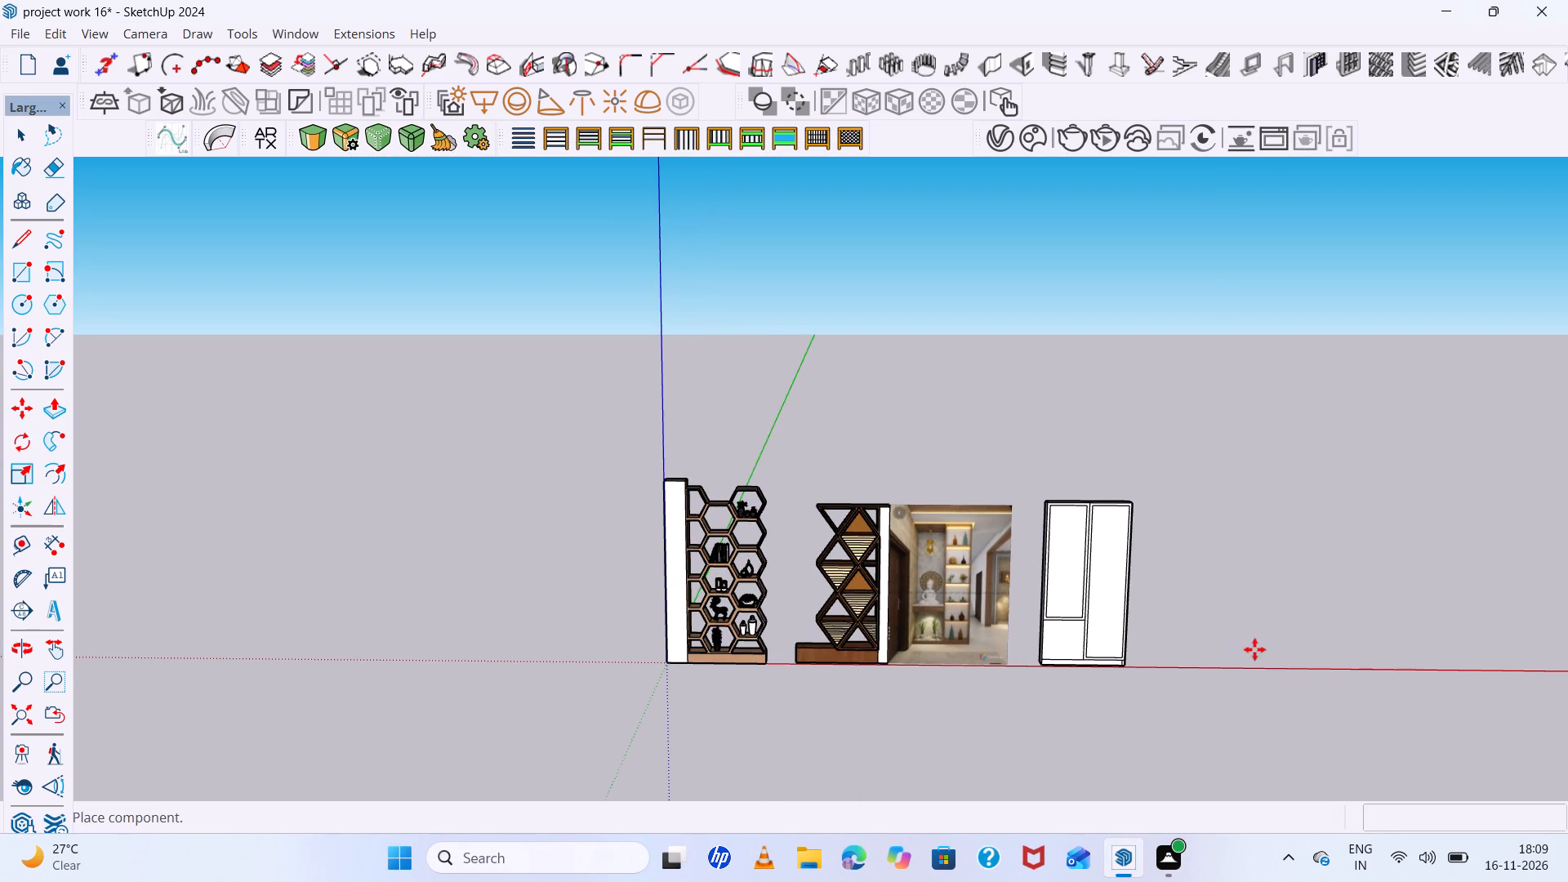
scroll(1025, 537, down, 4)
middle_drag(1023, 537, 1045, 780)
scroll(971, 471, up, 5)
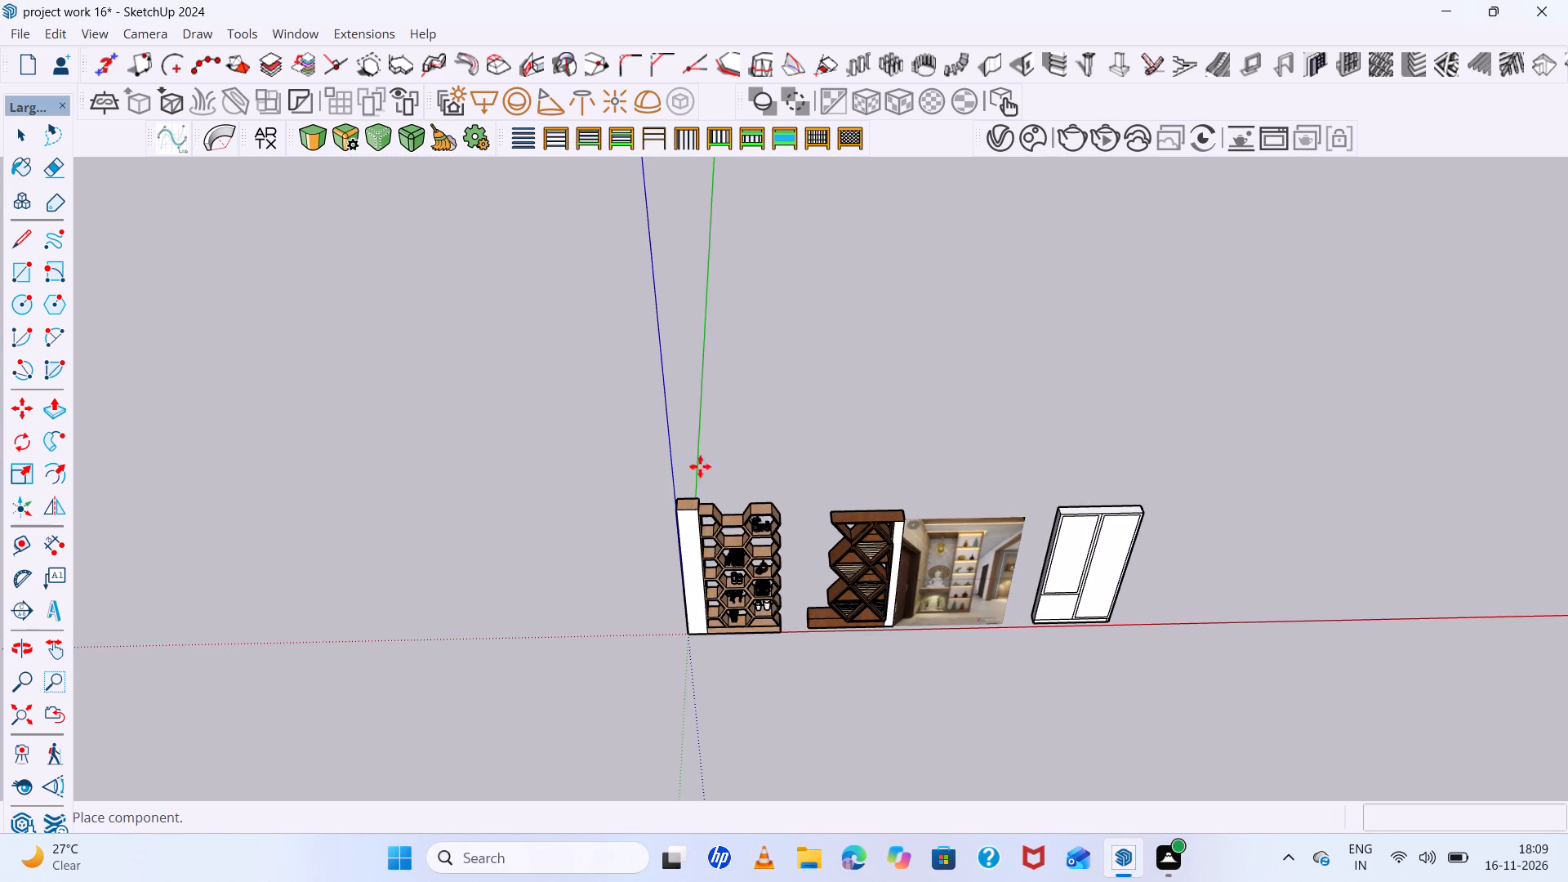
scroll(747, 505, down, 4)
middle_drag(763, 508, 798, 745)
scroll(909, 495, up, 18)
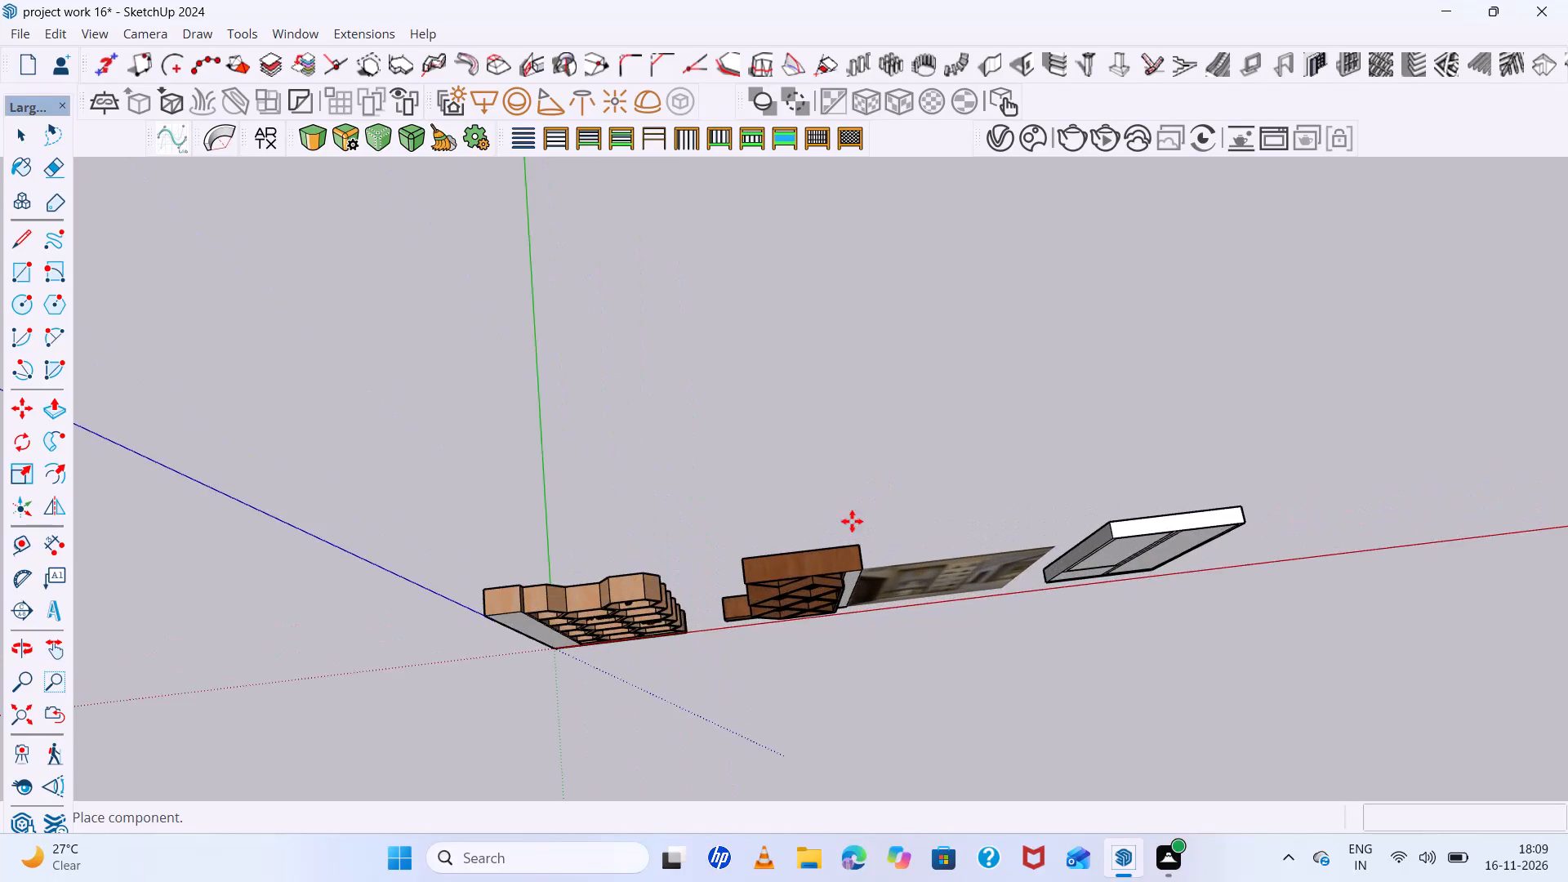
scroll(852, 521, up, 5)
middle_drag(842, 535, 781, 819)
scroll(657, 658, up, 15)
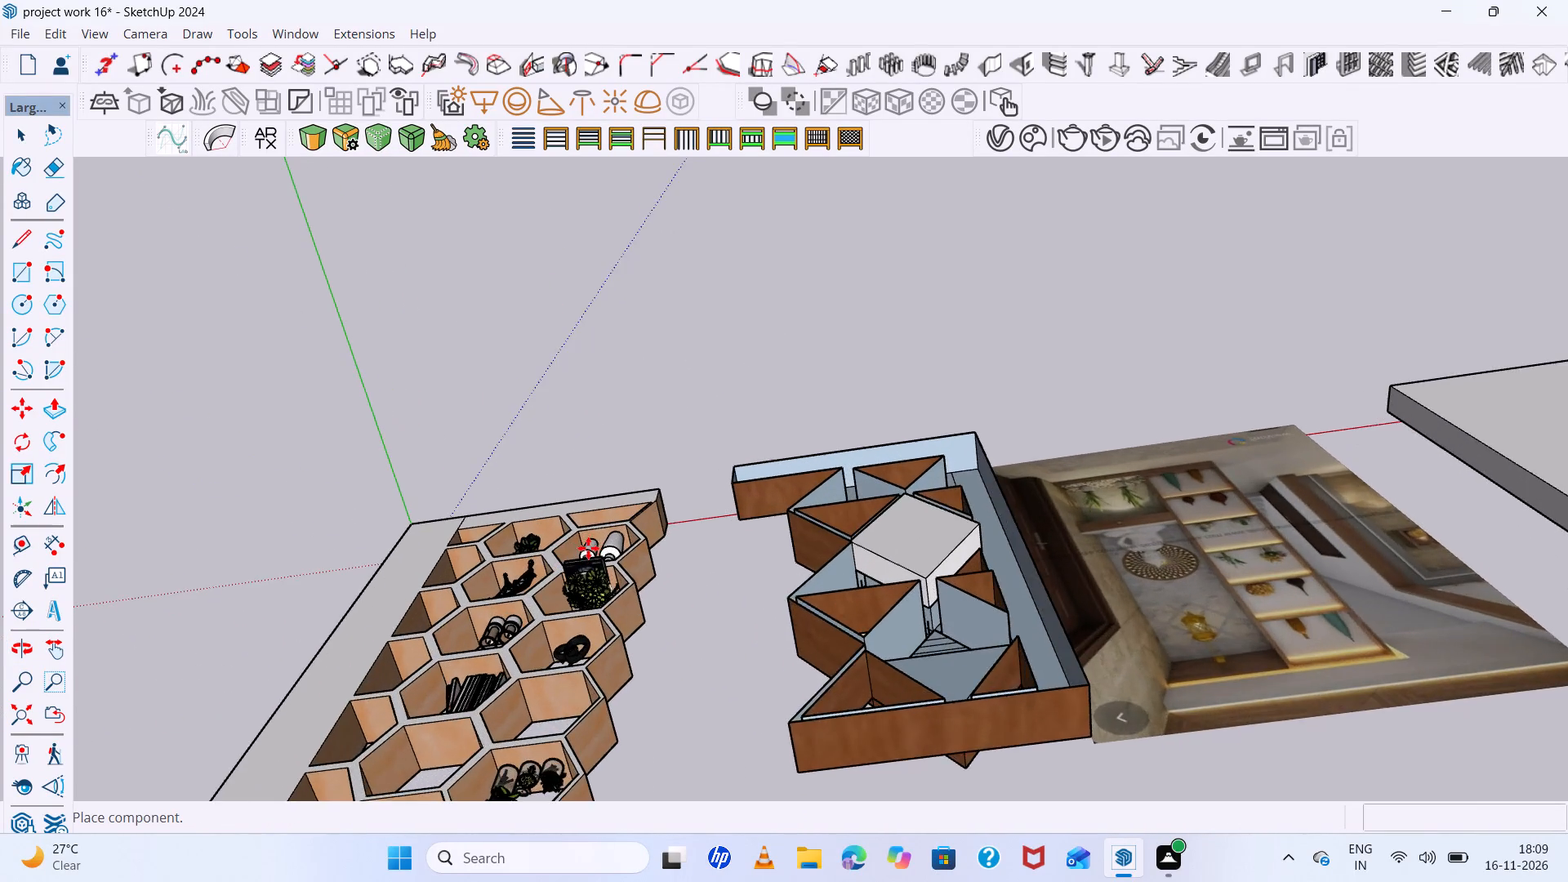
scroll(588, 548, up, 20)
scroll(588, 548, up, 7)
middle_drag(637, 595, 634, 546)
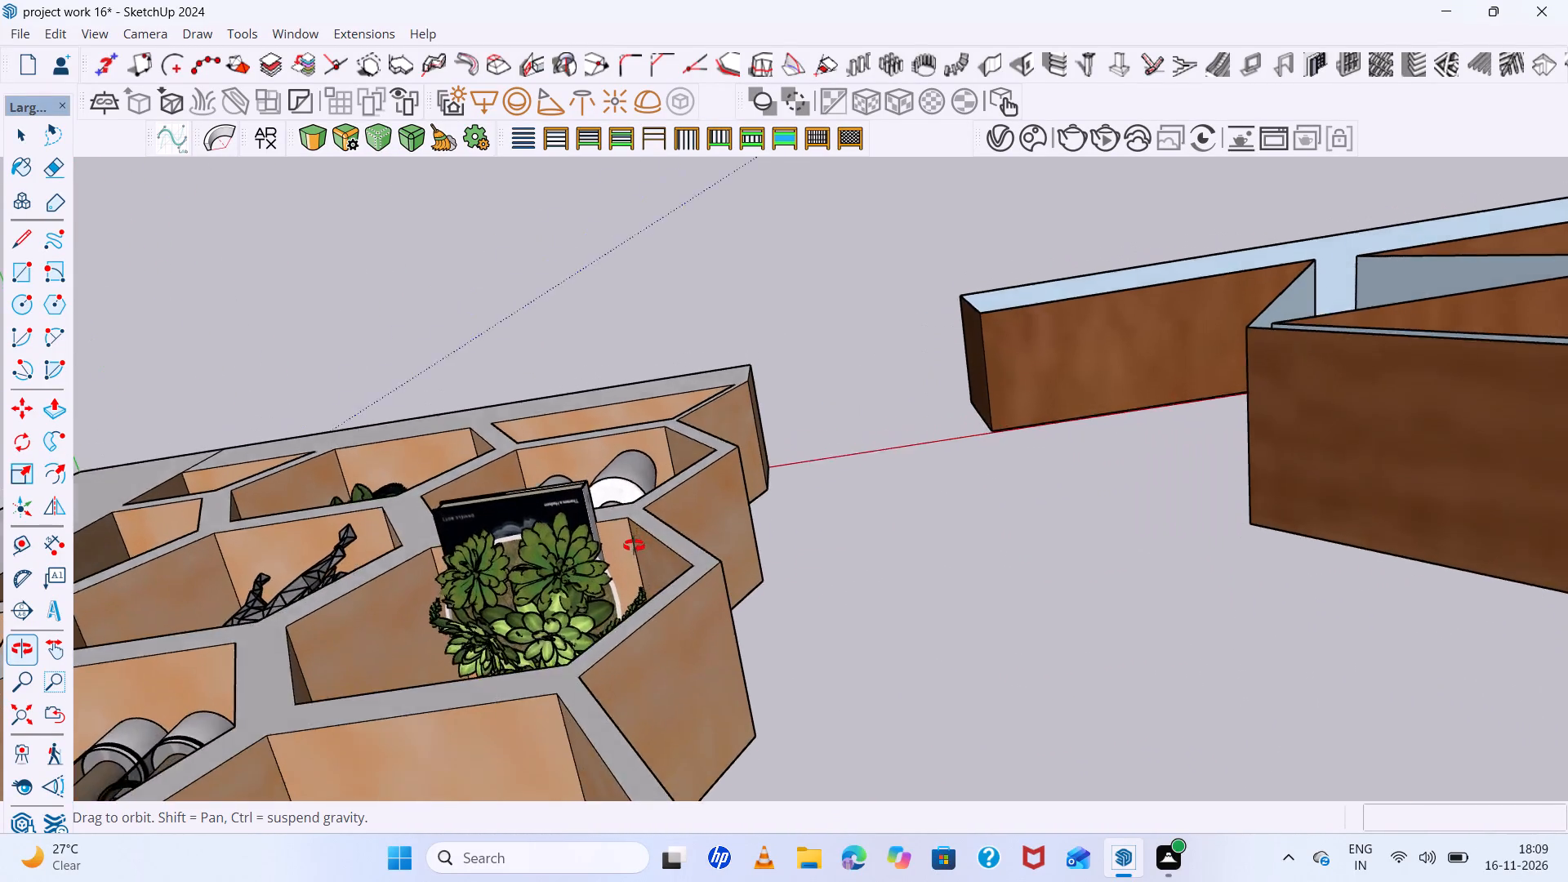
middle_drag(634, 546, 661, 273)
scroll(639, 523, down, 15)
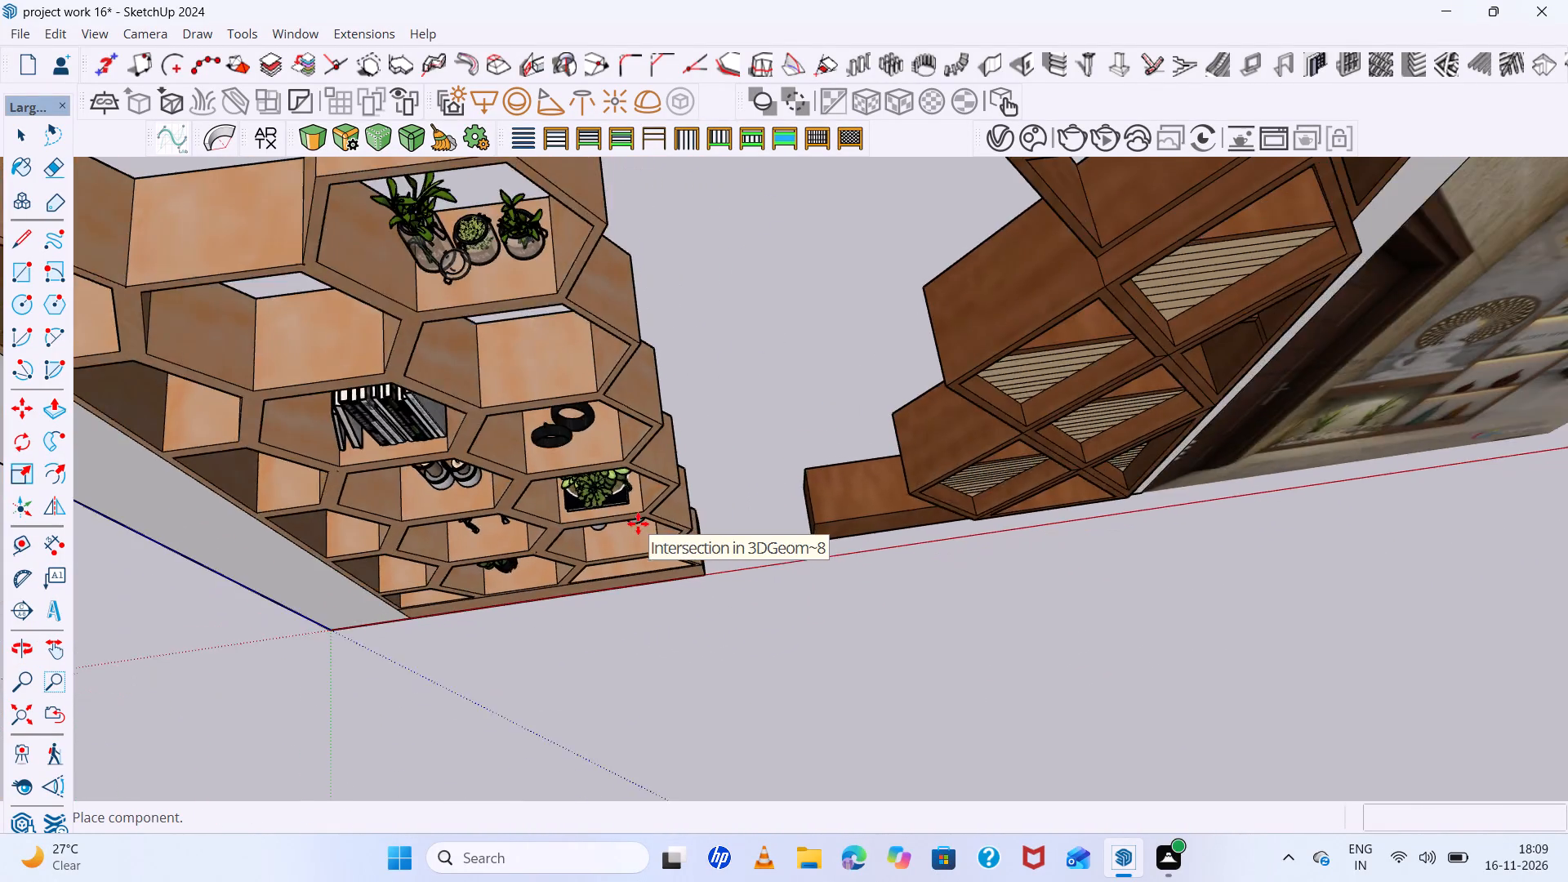
scroll(638, 523, down, 5)
scroll(641, 532, down, 20)
scroll(641, 532, down, 6)
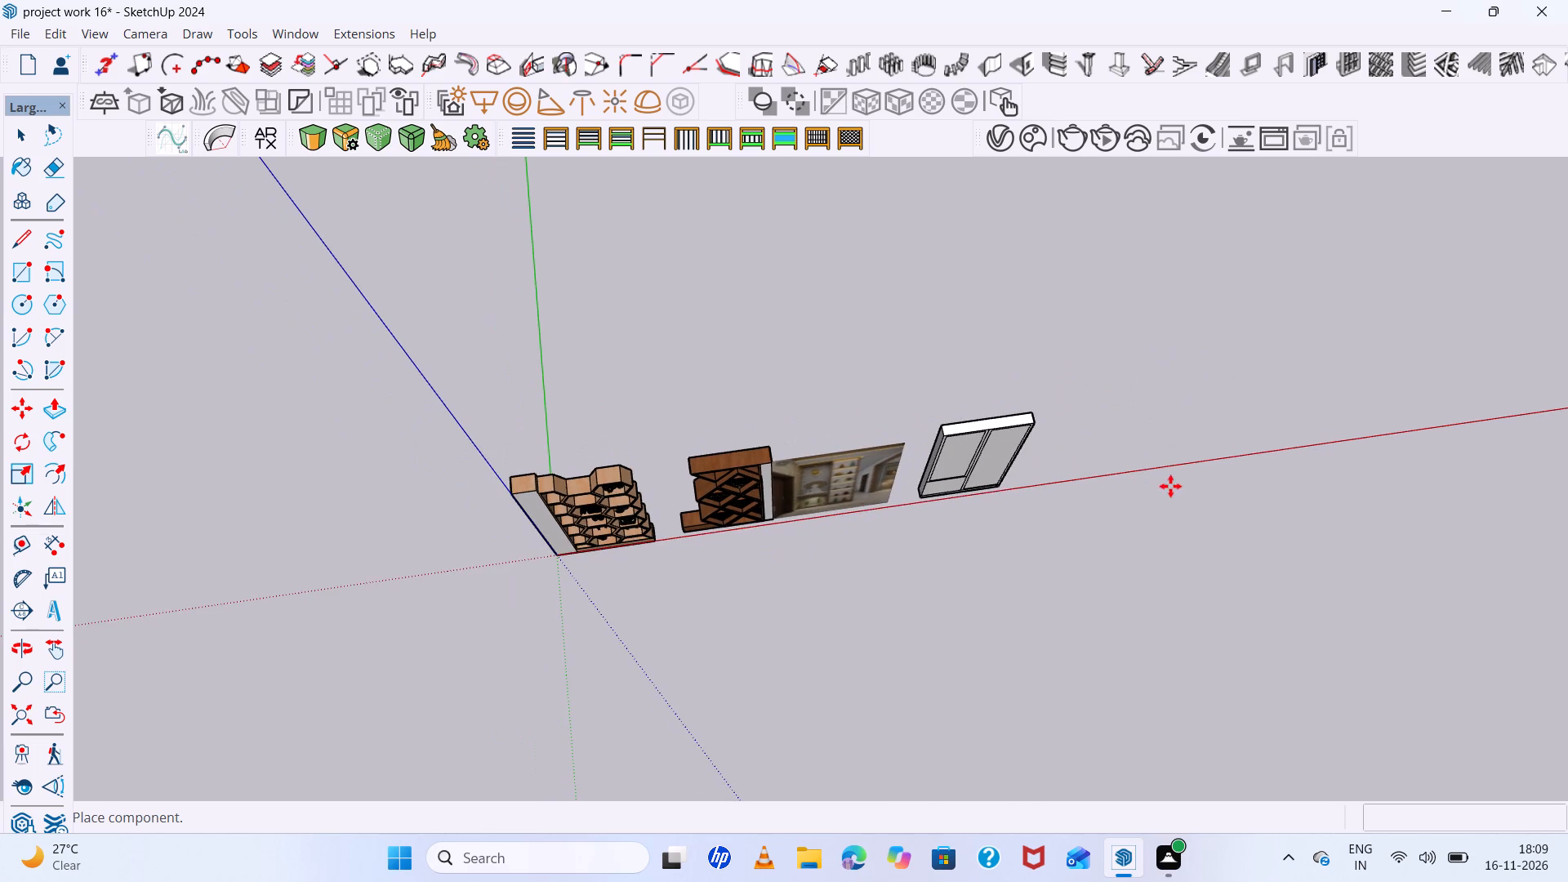
scroll(947, 501, down, 20)
scroll(947, 501, down, 10)
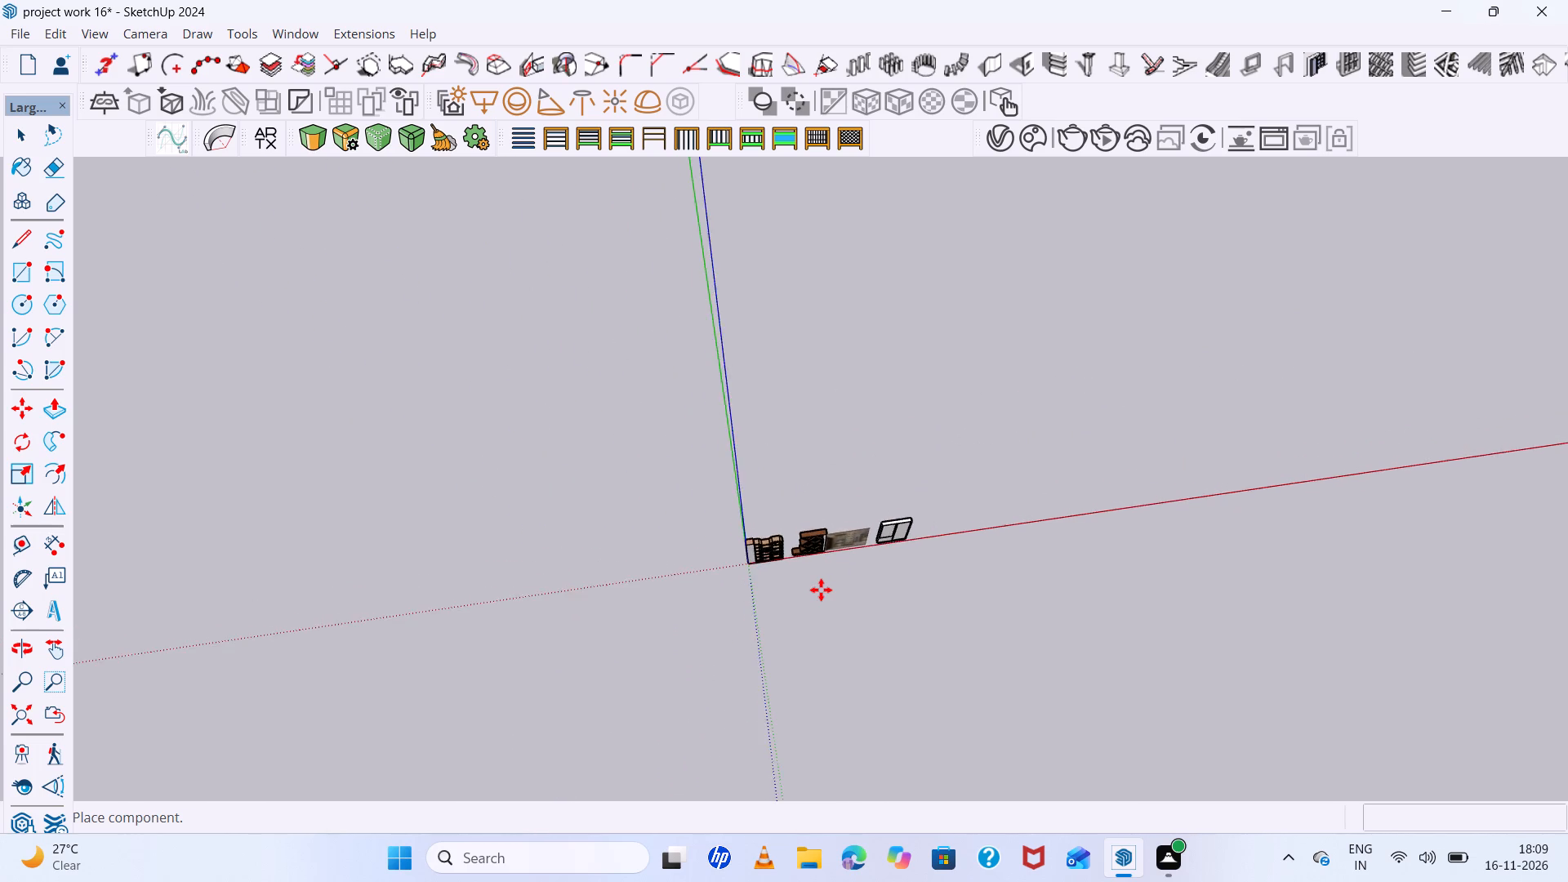
scroll(821, 590, down, 19)
scroll(821, 590, down, 4)
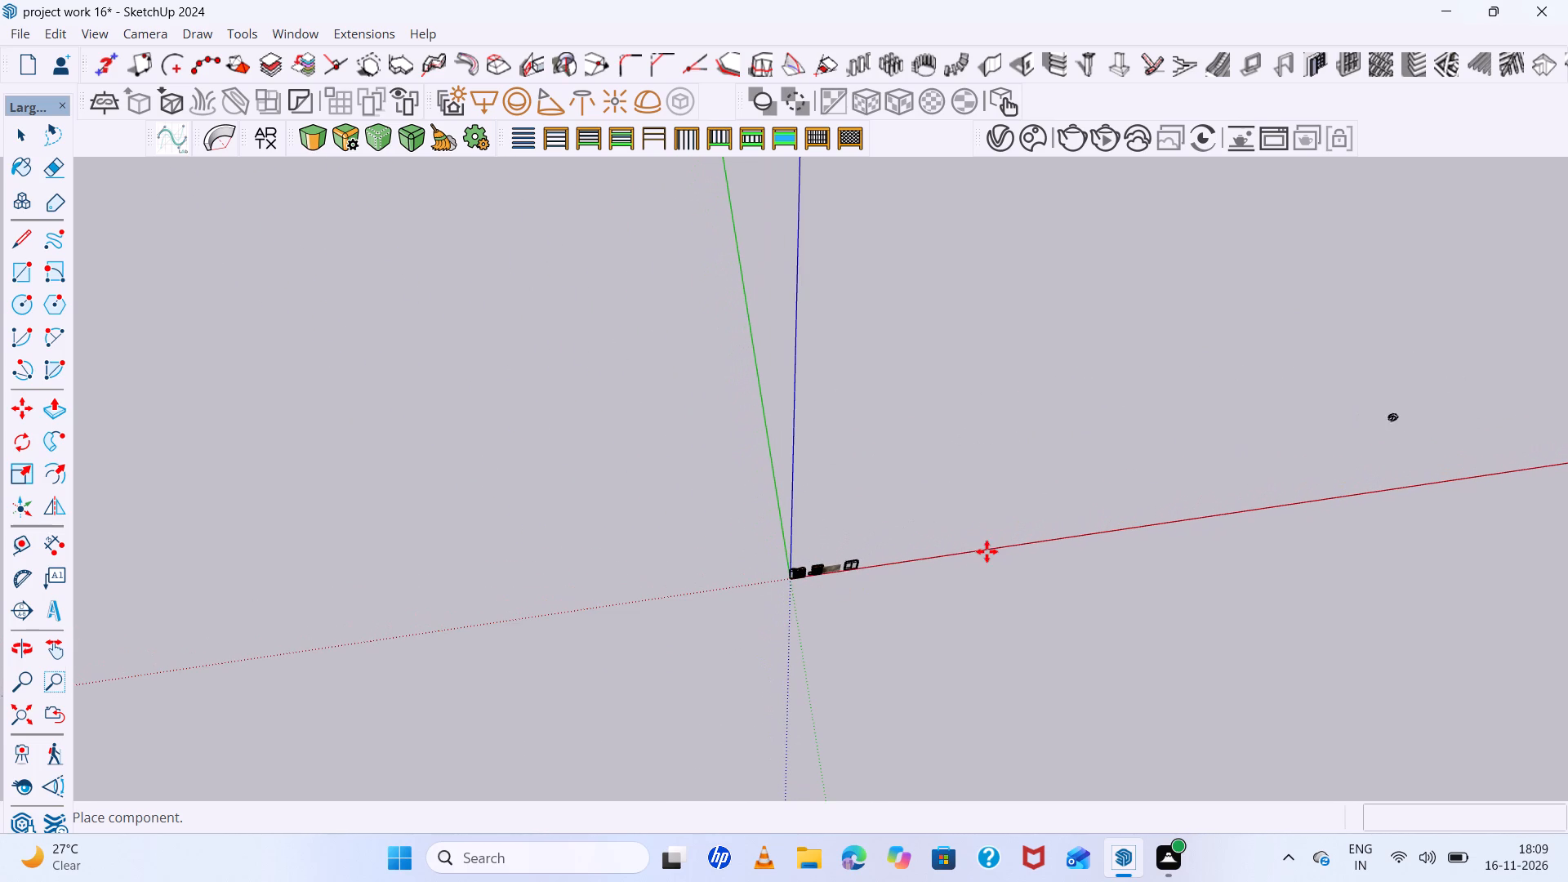
click(968, 551)
Move the arch sculpture from its distant spot to just in front of the honeycomb unit's base.
scroll(1319, 437, up, 10)
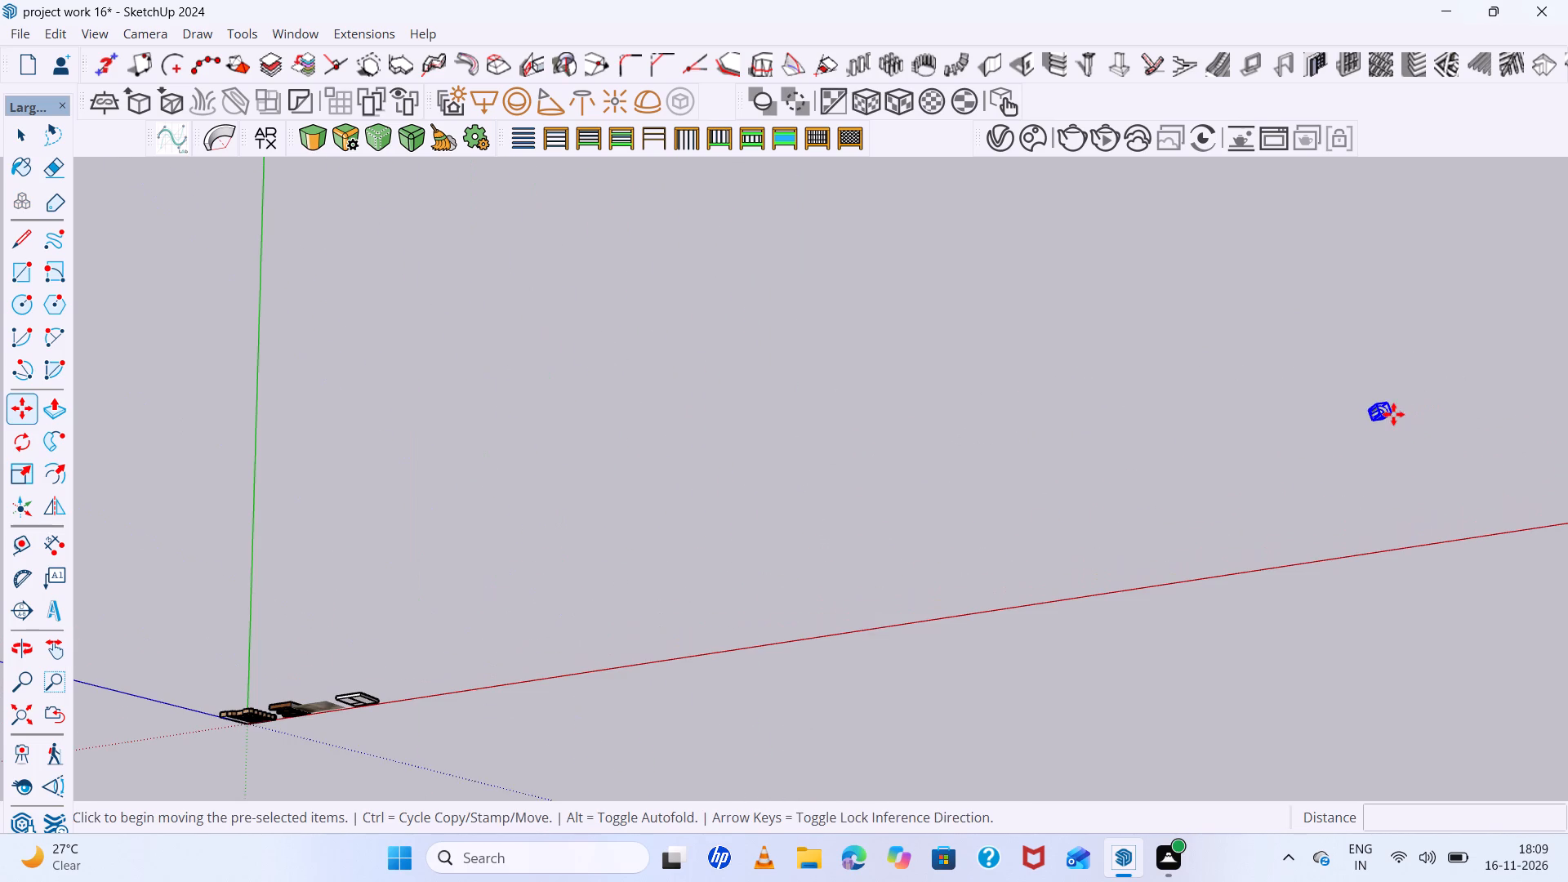
click(1393, 414)
scroll(1137, 541, down, 18)
scroll(831, 619, down, 5)
scroll(627, 649, up, 6)
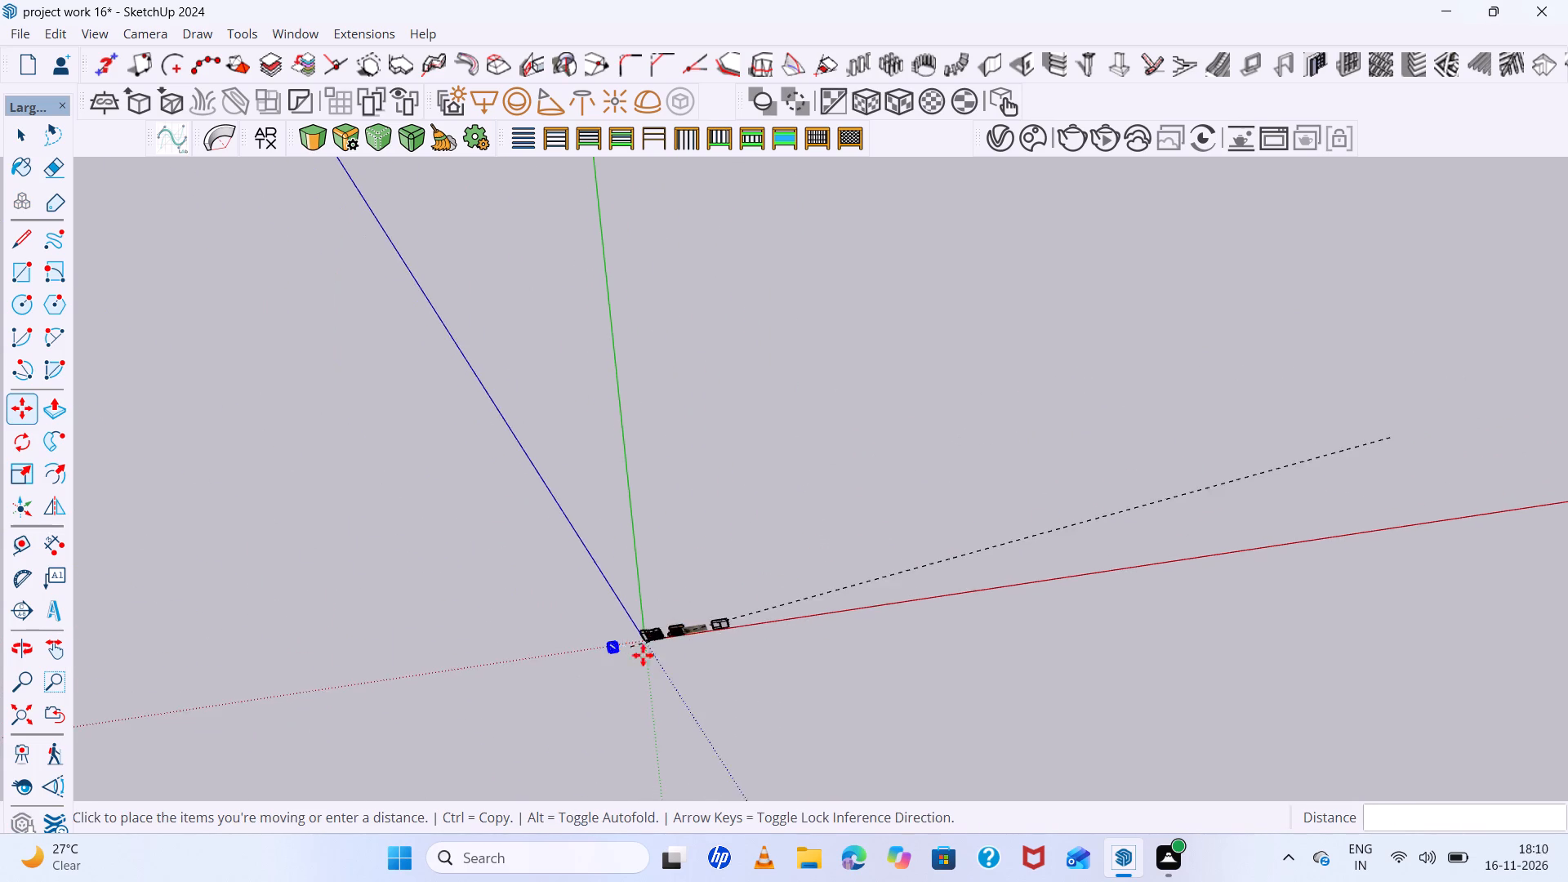
scroll(643, 655, up, 20)
scroll(643, 655, up, 17)
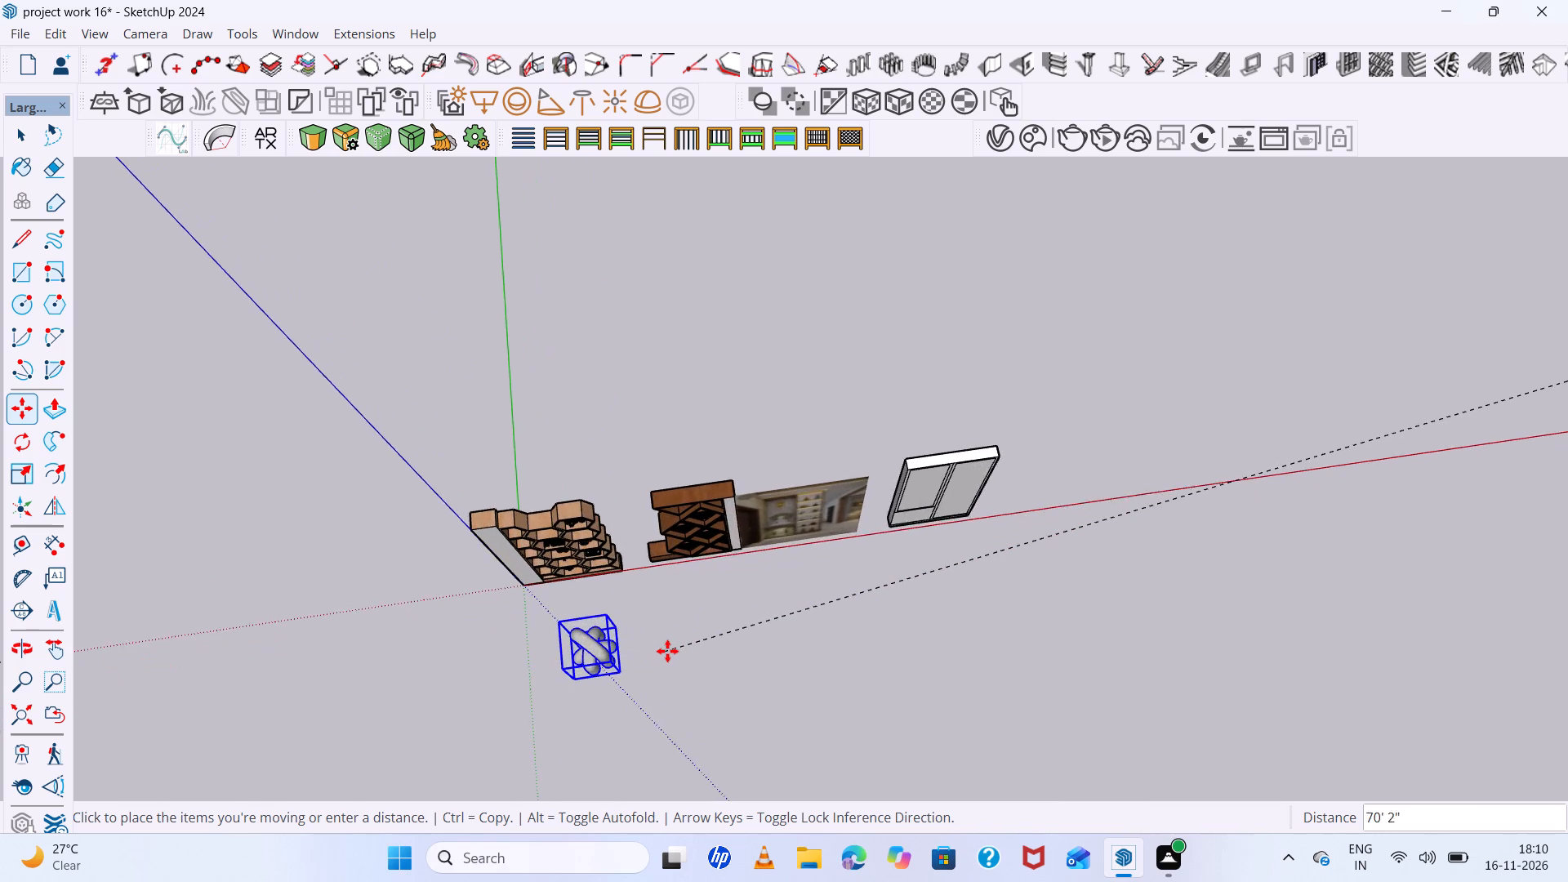
scroll(667, 651, up, 11)
middle_drag(745, 673, 696, 341)
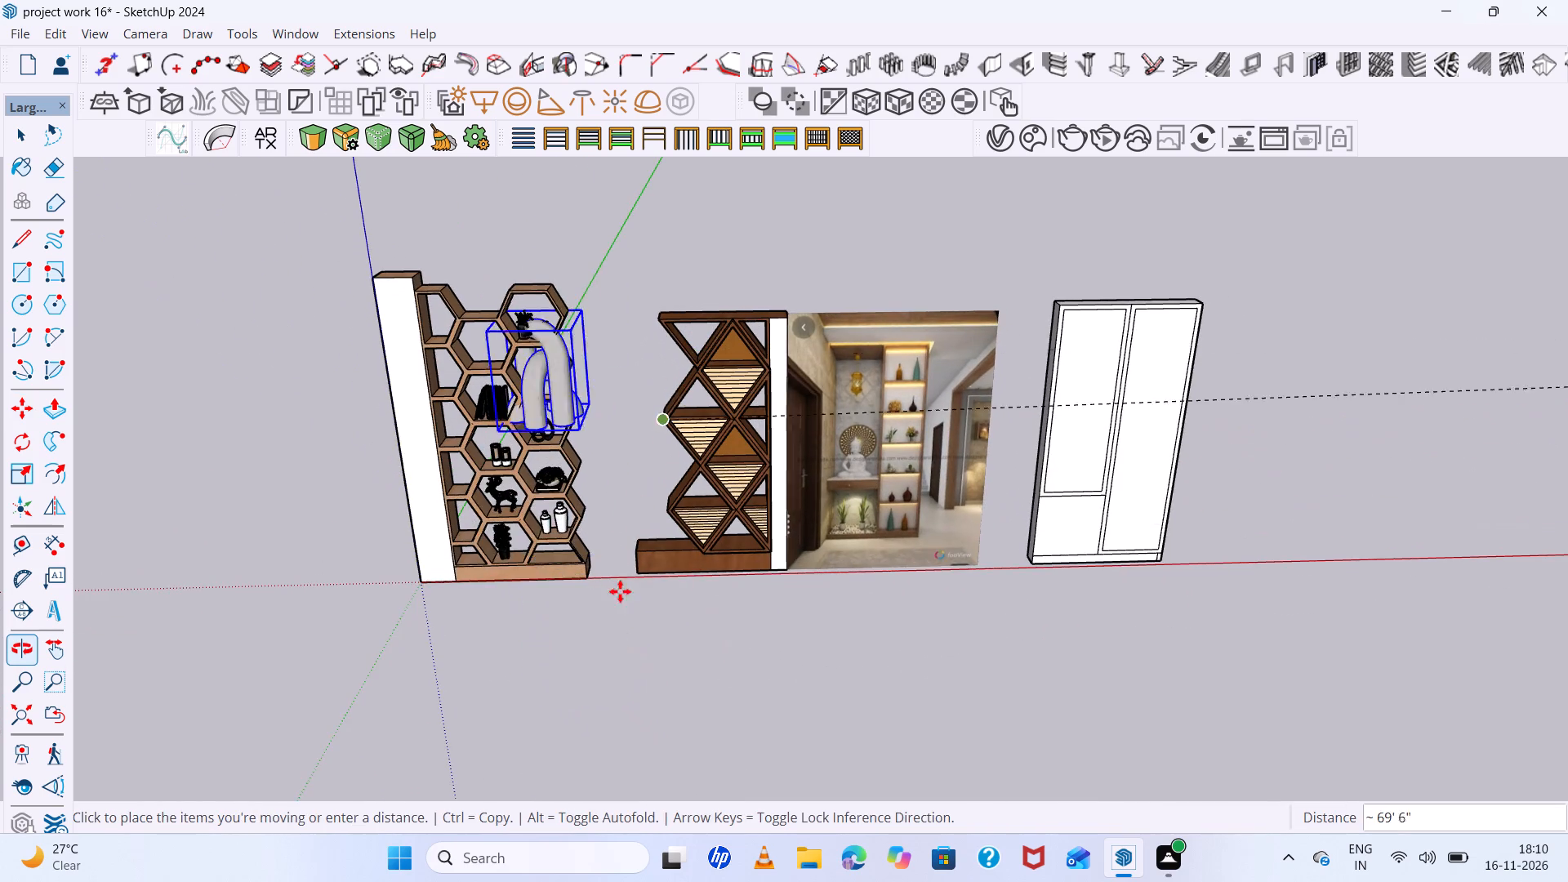
scroll(618, 599, up, 6)
click(661, 660)
Scale the arch sculpture down uniformly by about 0.67, and reduce it once more toward the honeycomb cell size.
scroll(556, 688, down, 7)
scroll(661, 674, down, 3)
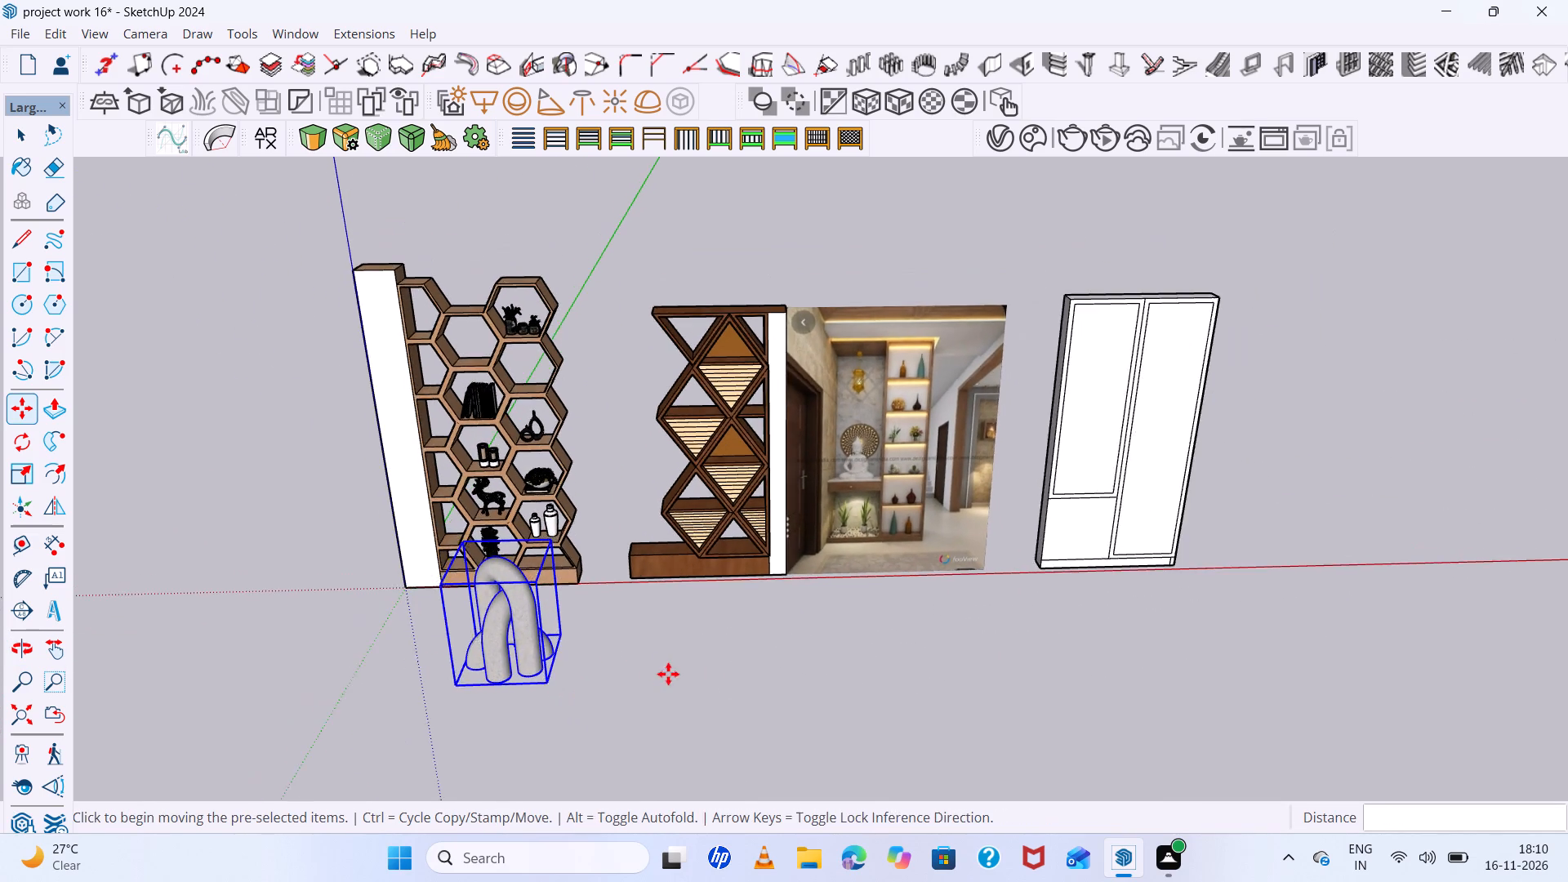
scroll(668, 674, down, 8)
middle_drag(795, 661, 805, 578)
scroll(590, 667, up, 15)
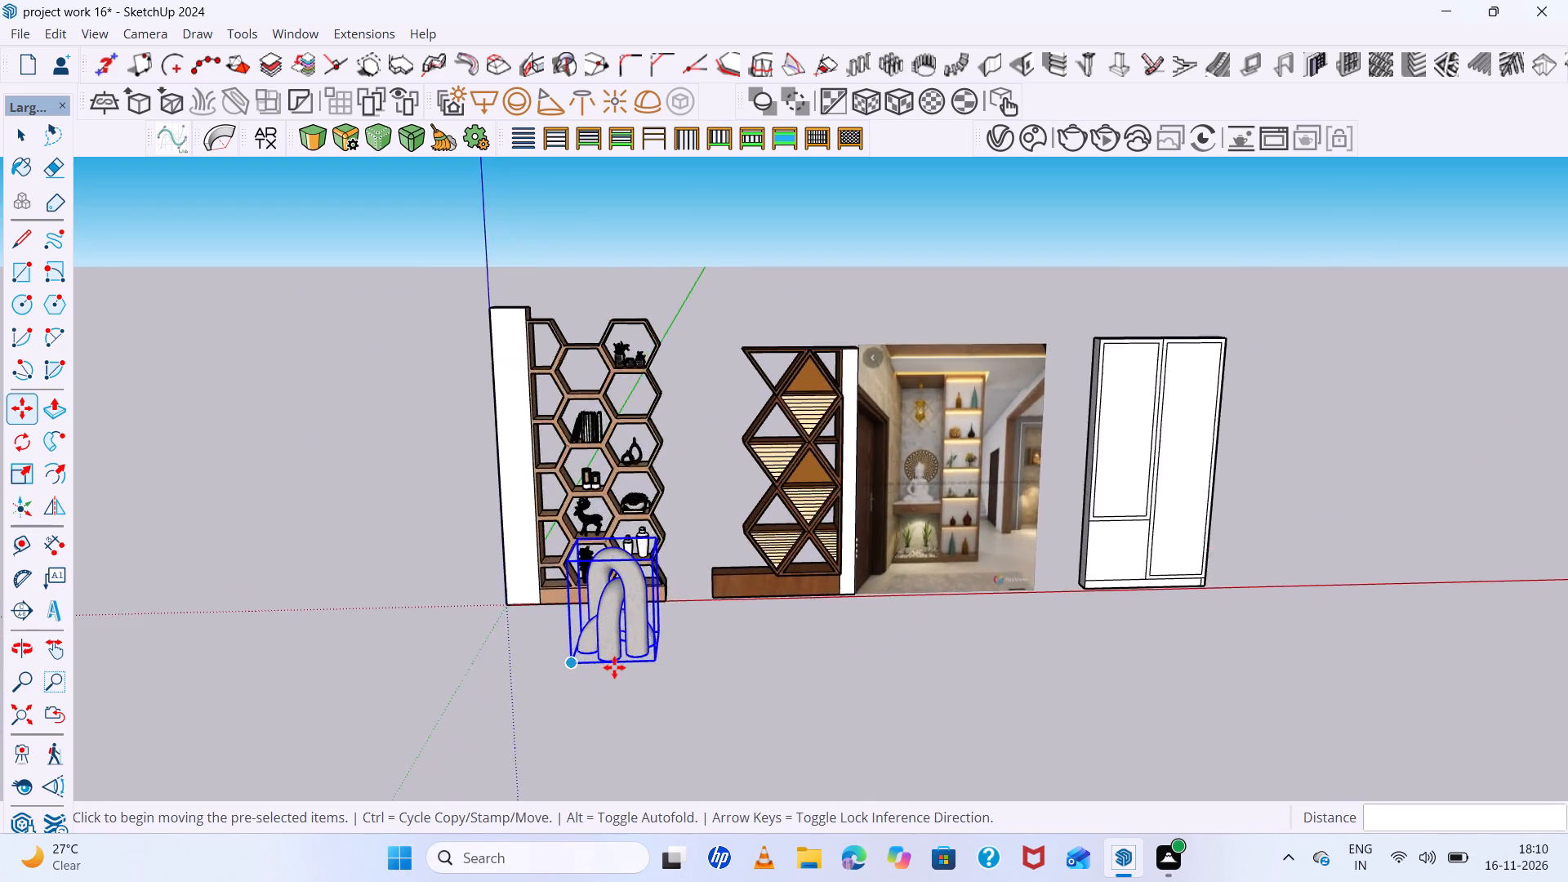
scroll(614, 667, up, 9)
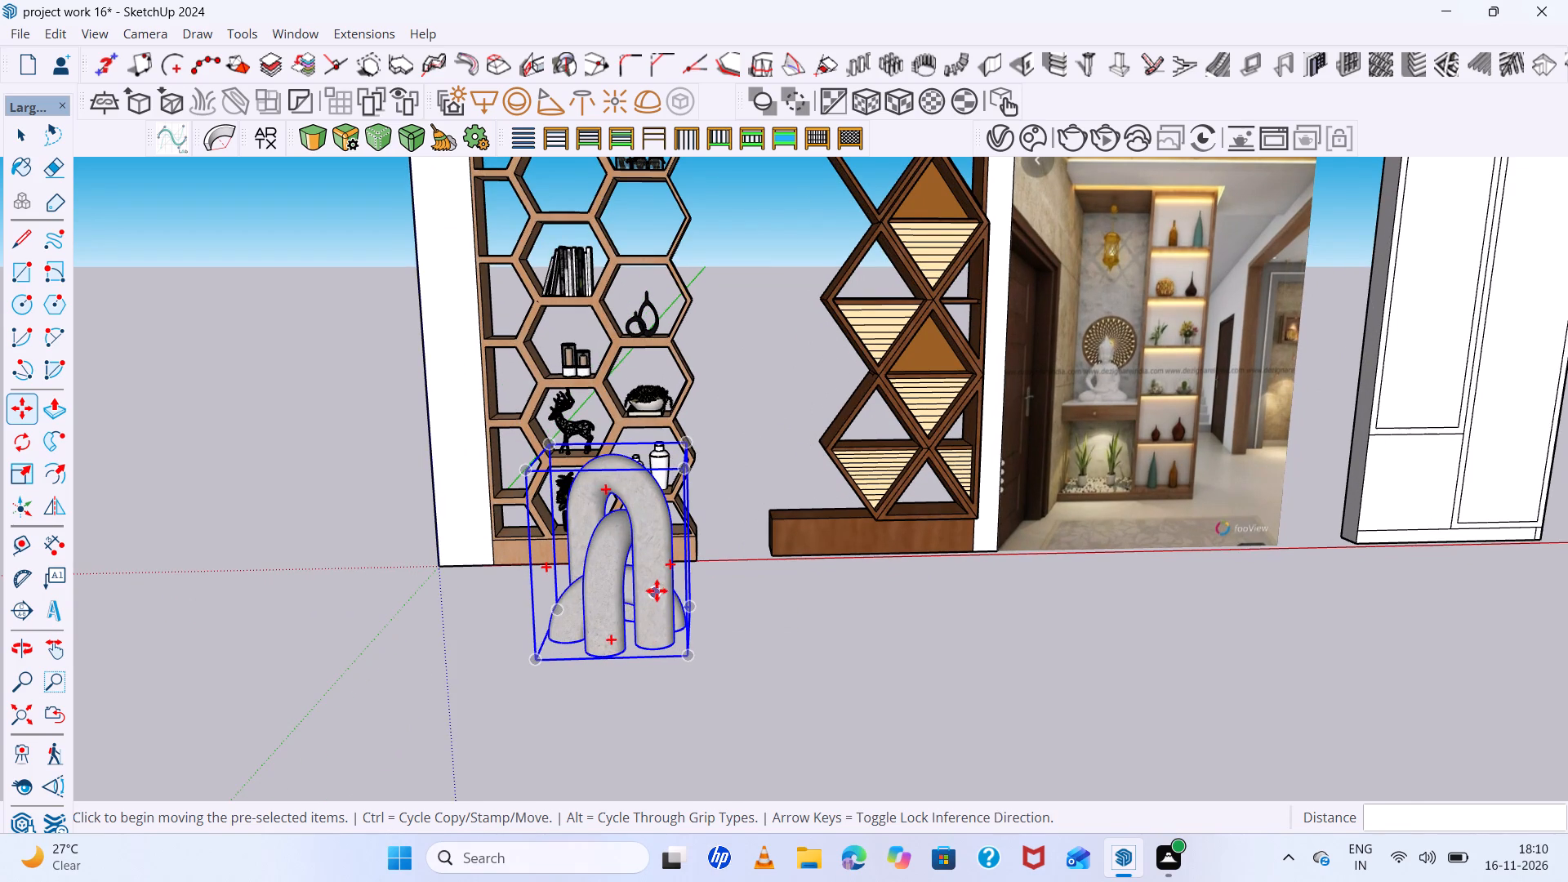
key(s)
drag(693, 438, 645, 514)
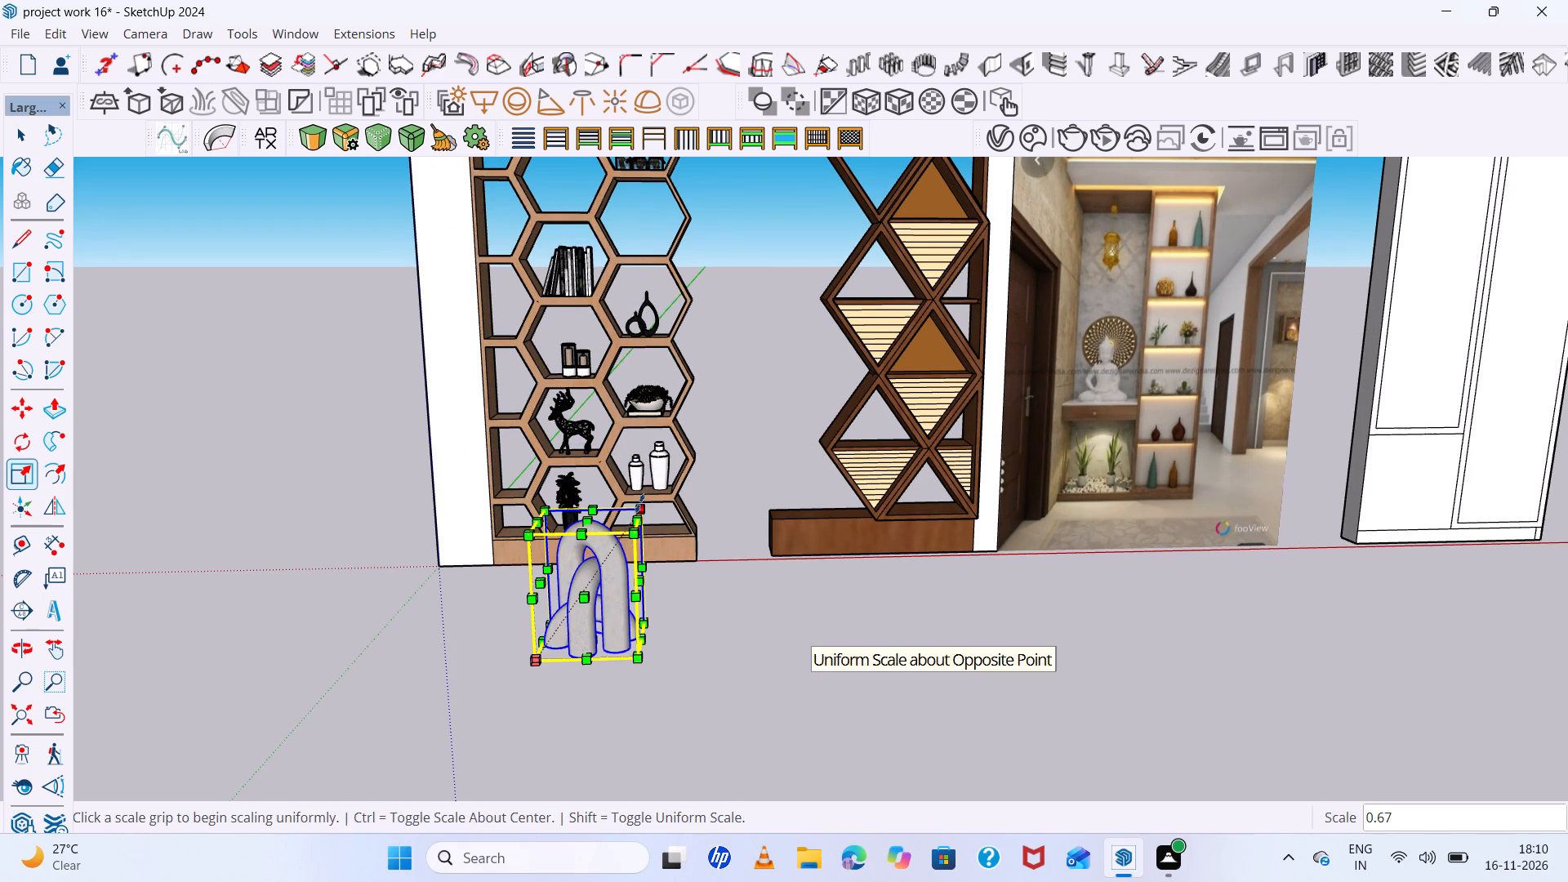
ctrl+drag(639, 503, 616, 551)
ctrl+click(616, 551)
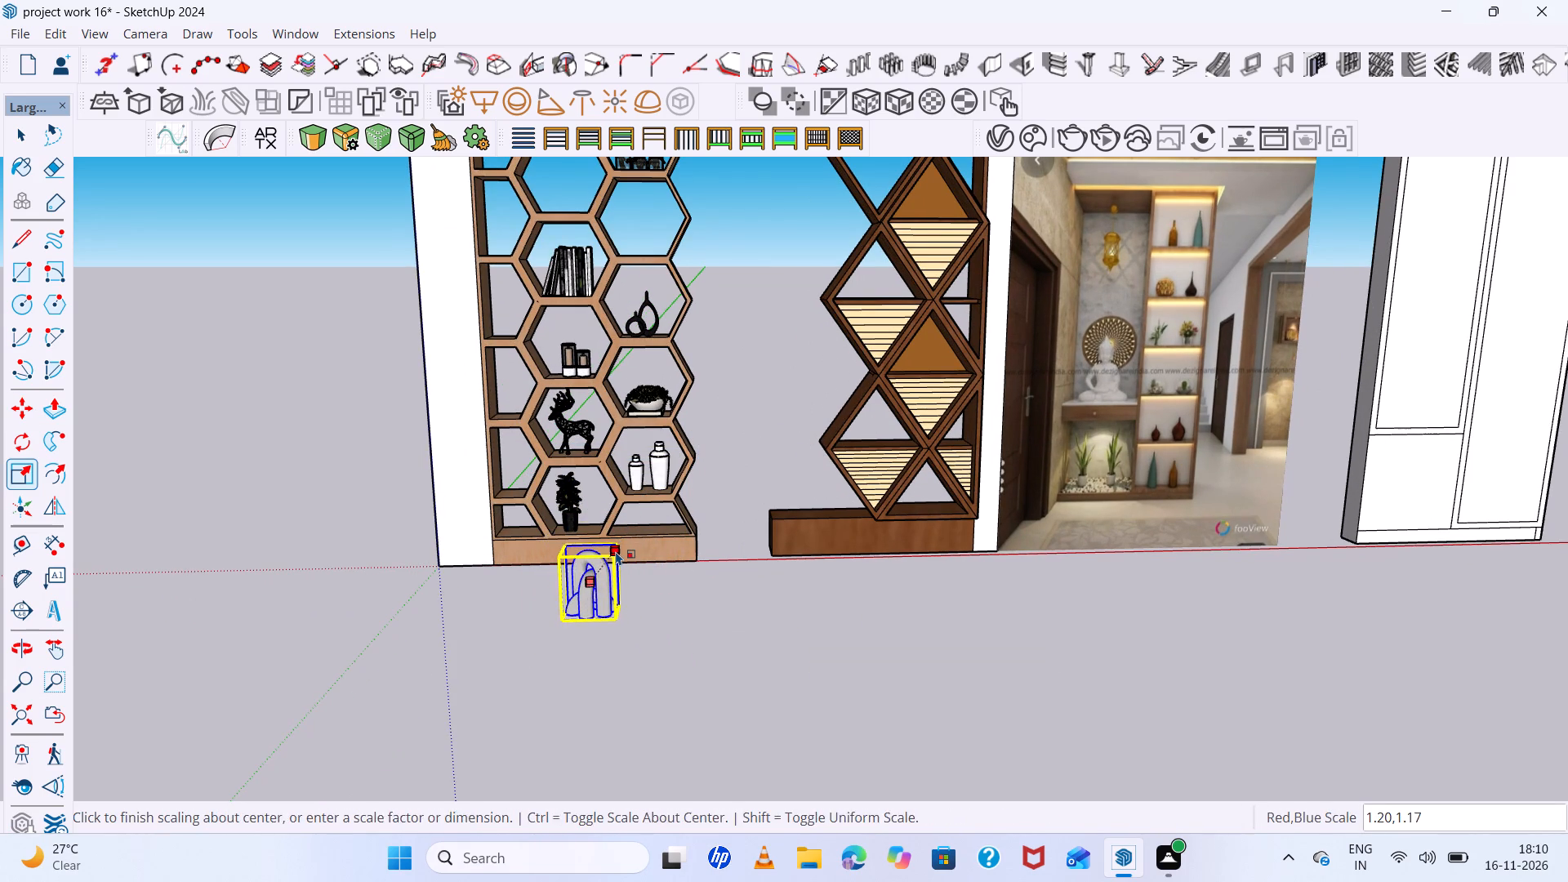
scroll(615, 555, up, 4)
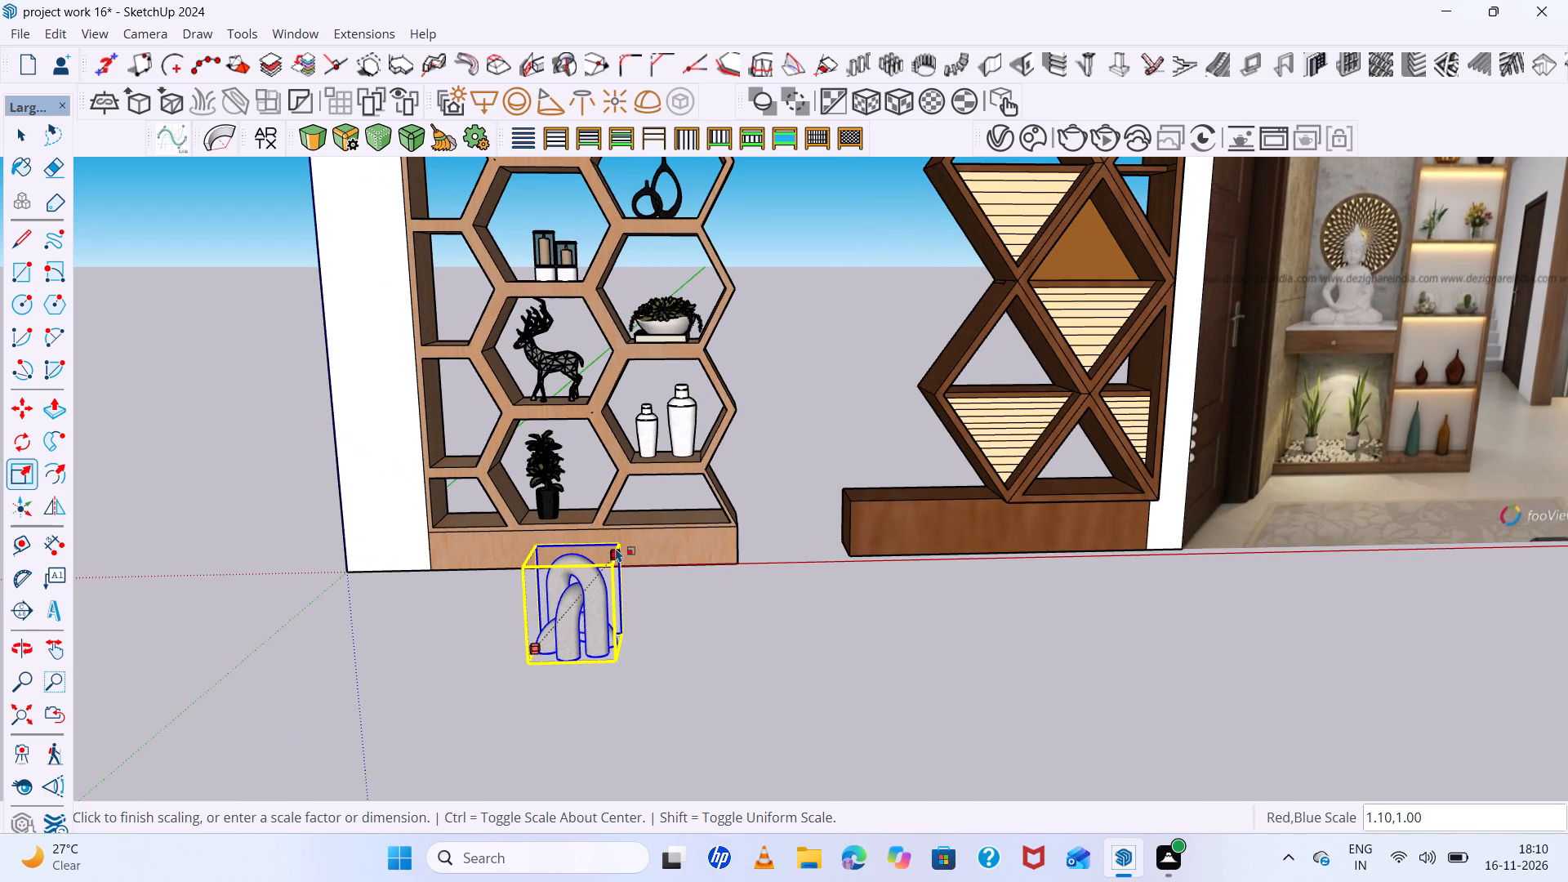
key(space)
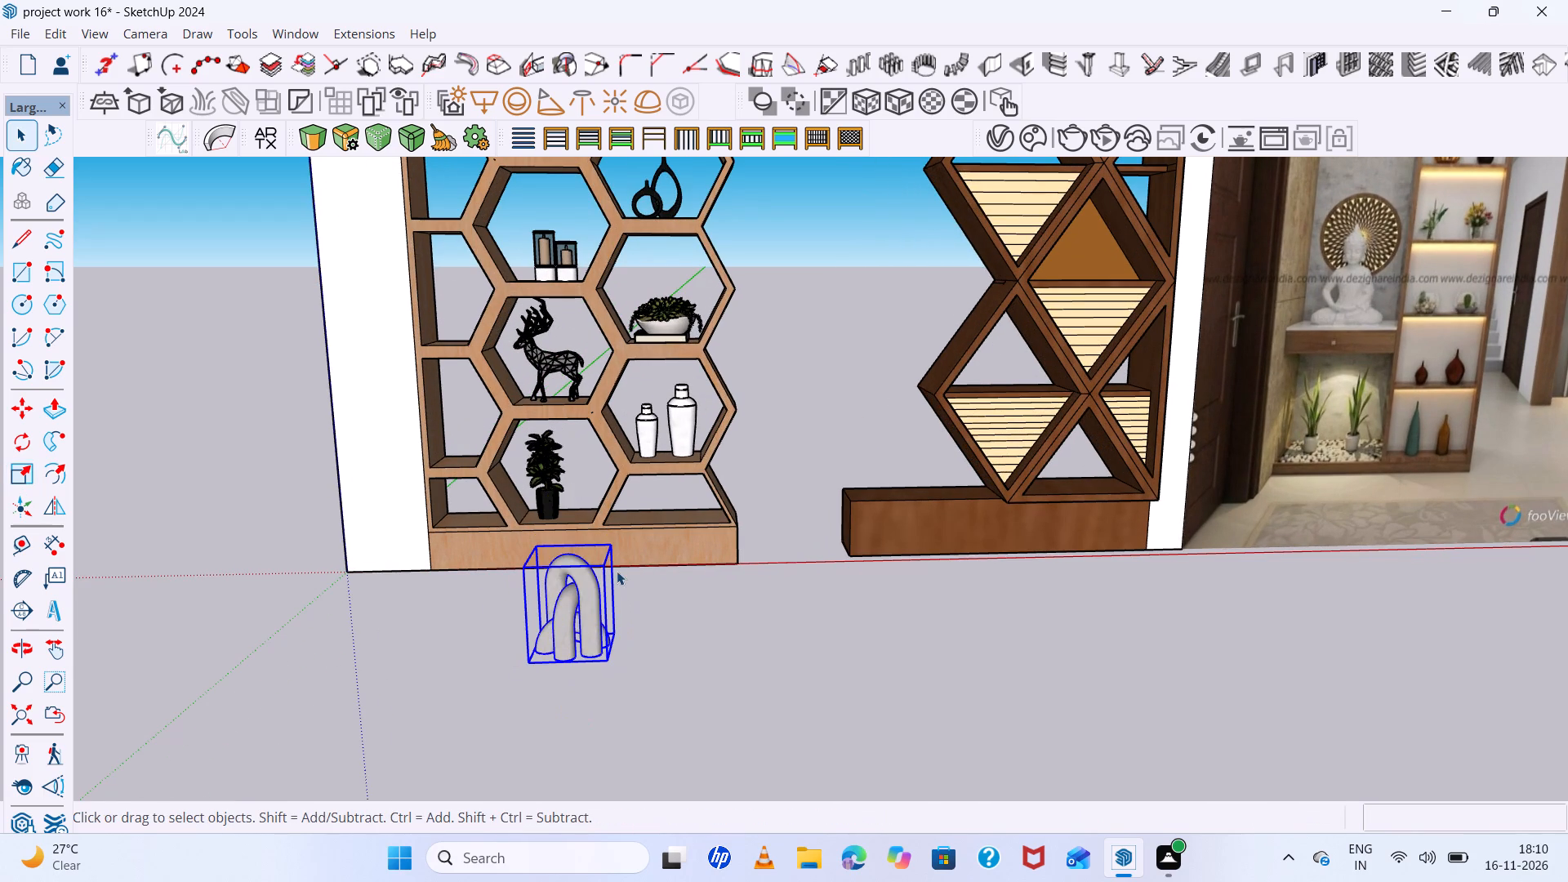
Scale the arch sculpture down further, uniformly about its center, so it fits a half-width honeycomb cell.
click(587, 586)
key(s)
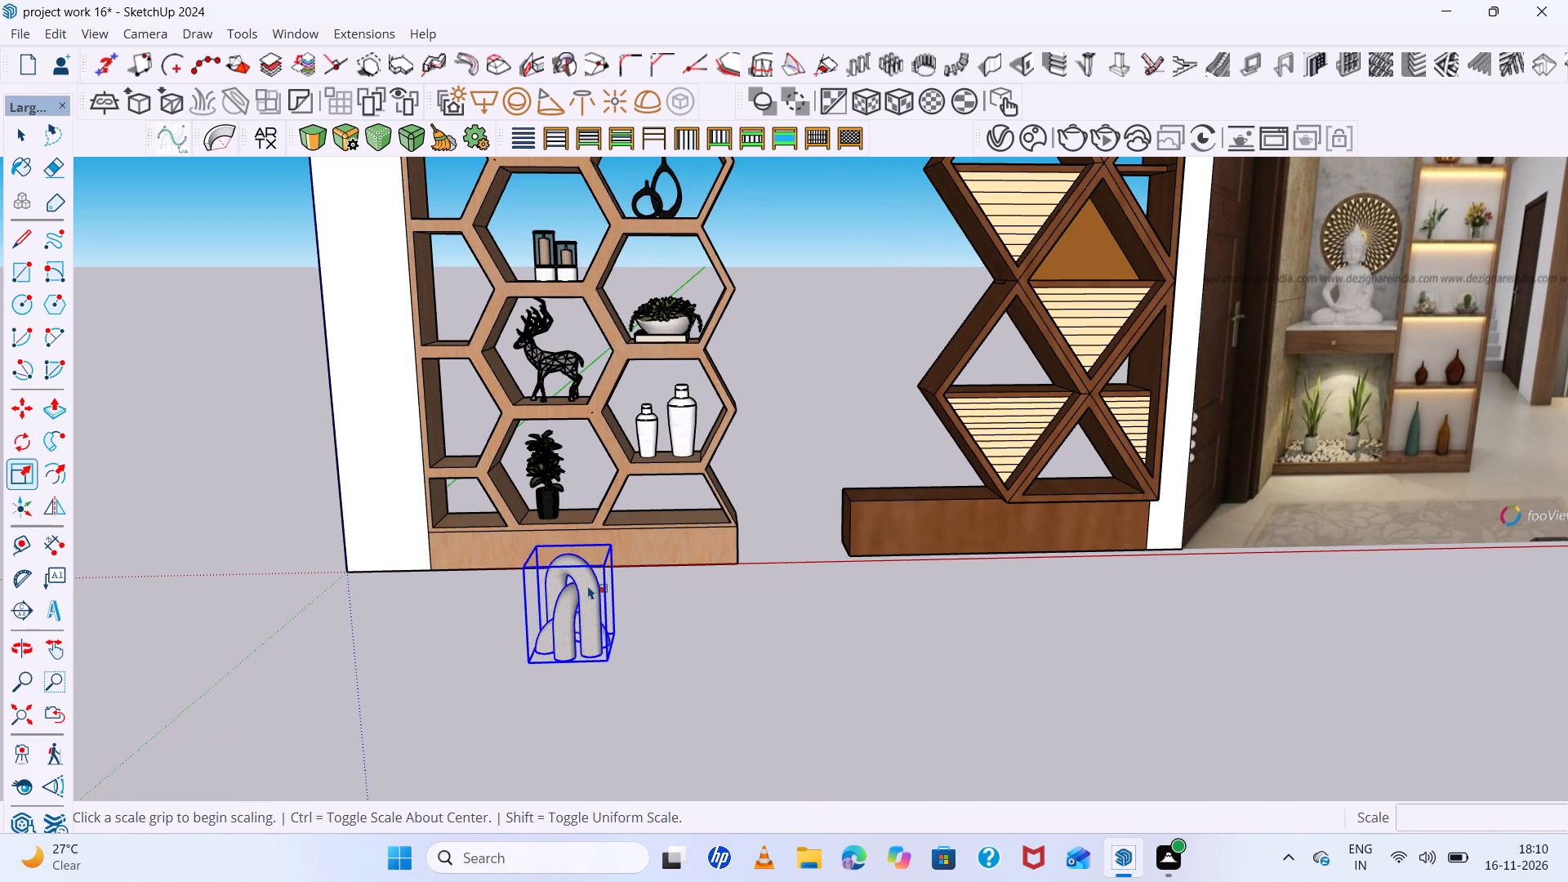
drag(613, 543, 604, 569)
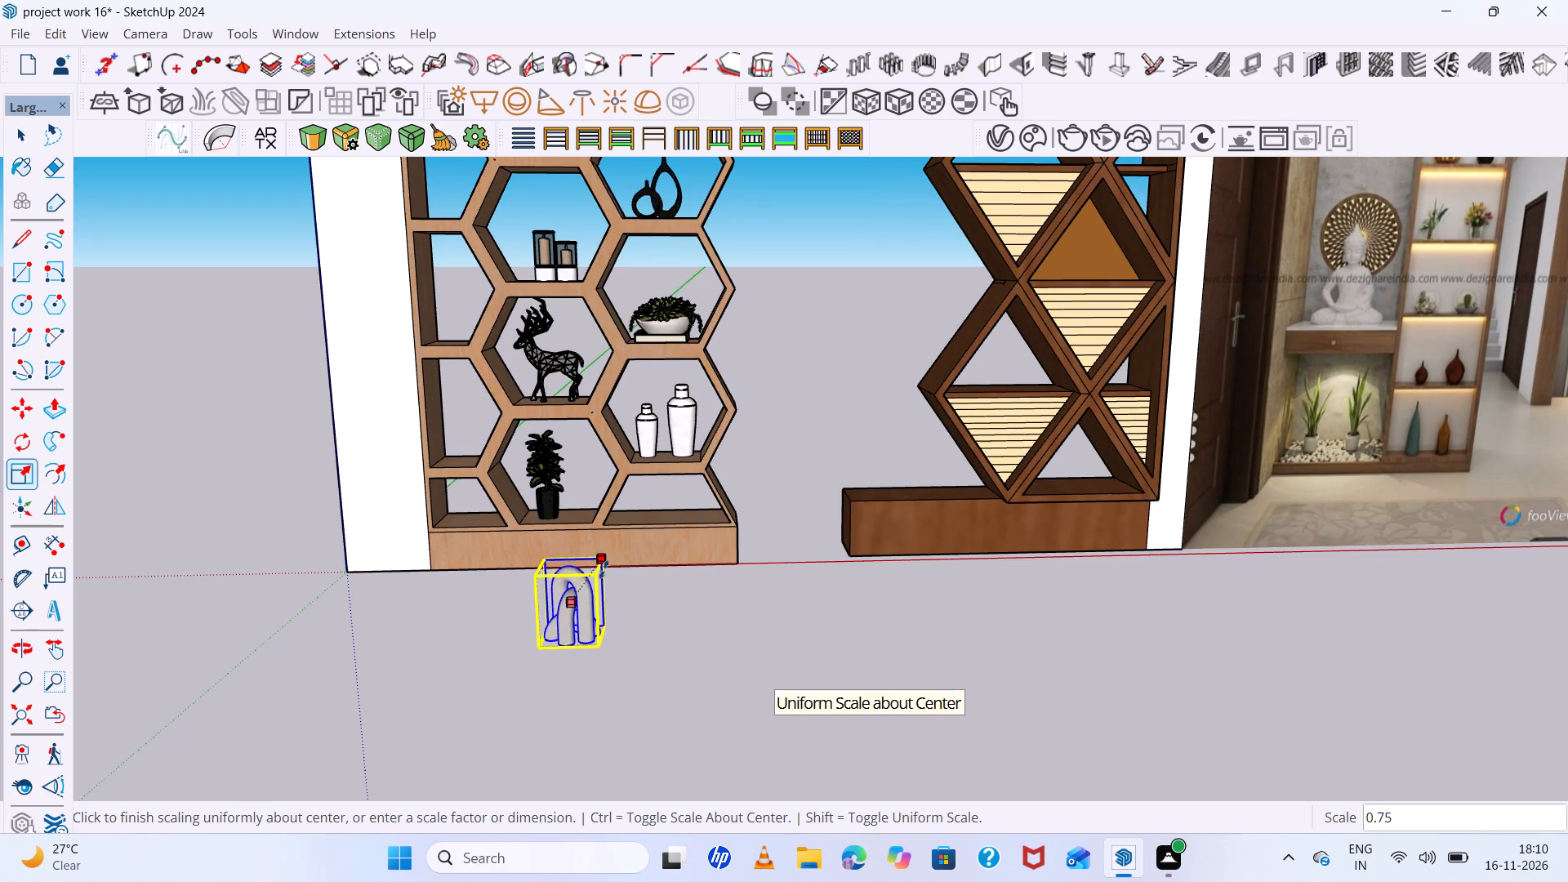
drag(604, 569, 602, 576)
key(space)
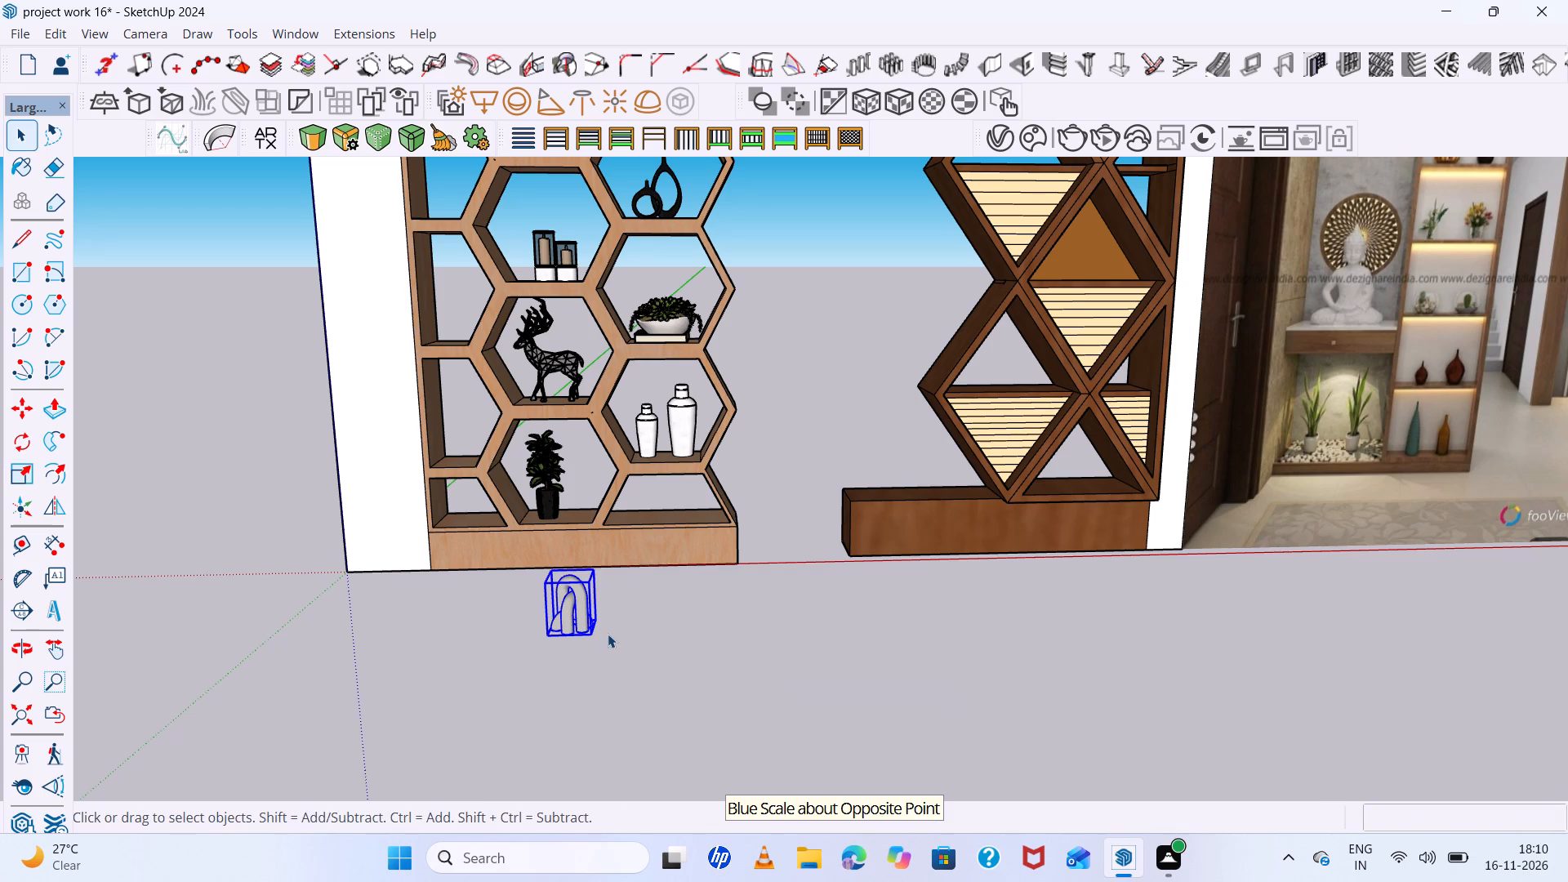
Move the arch sculpture into the half-width cell between the white side panel and the deer and plant cells.
key(m)
click(593, 635)
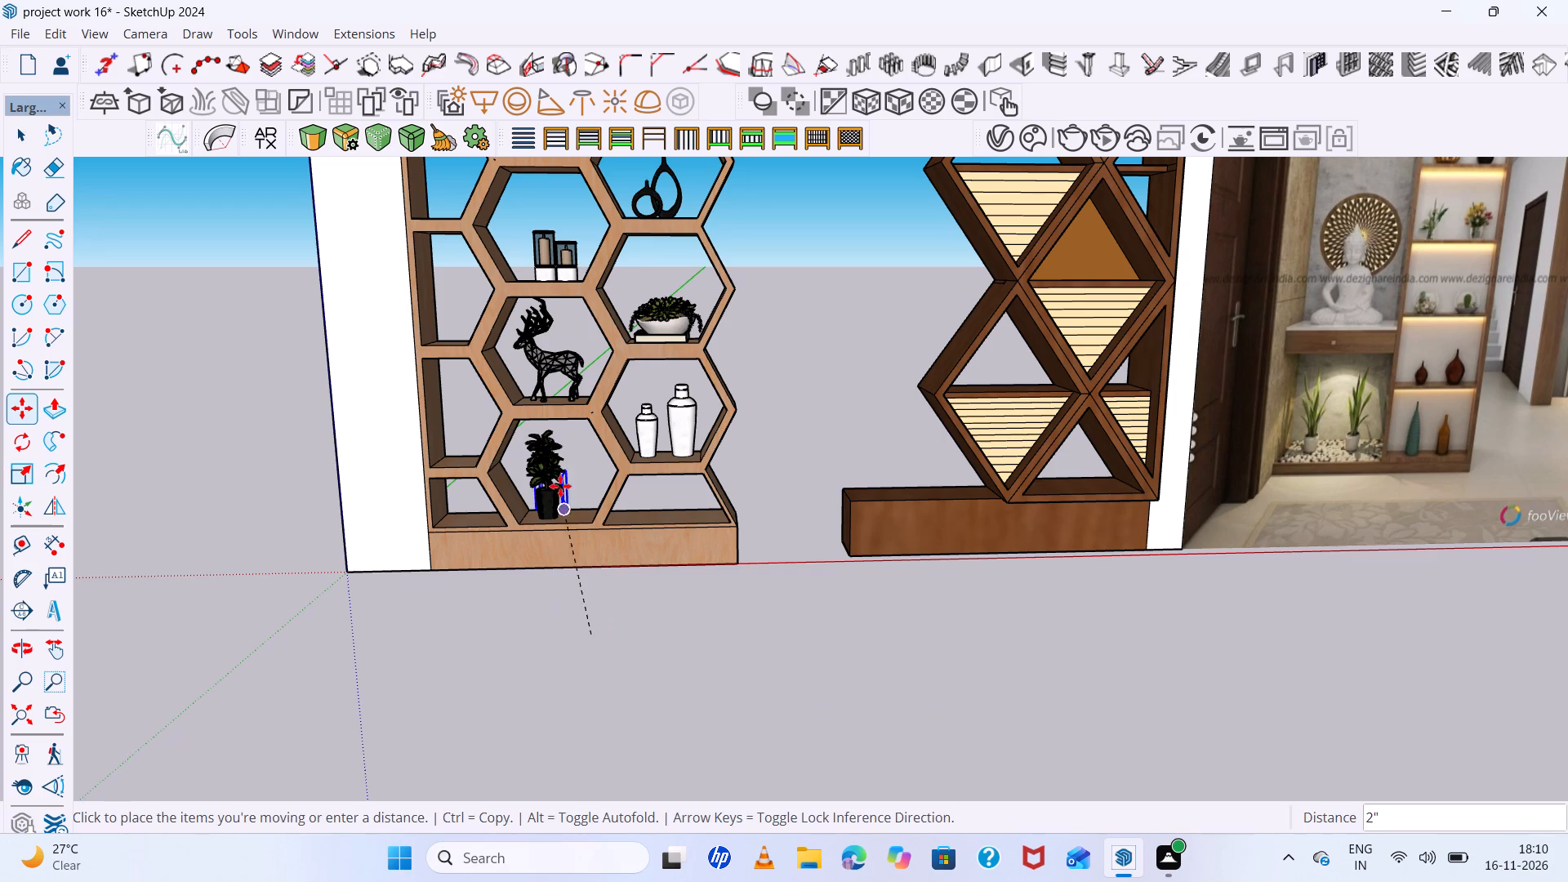
scroll(474, 451, up, 8)
middle_drag(474, 458, 475, 496)
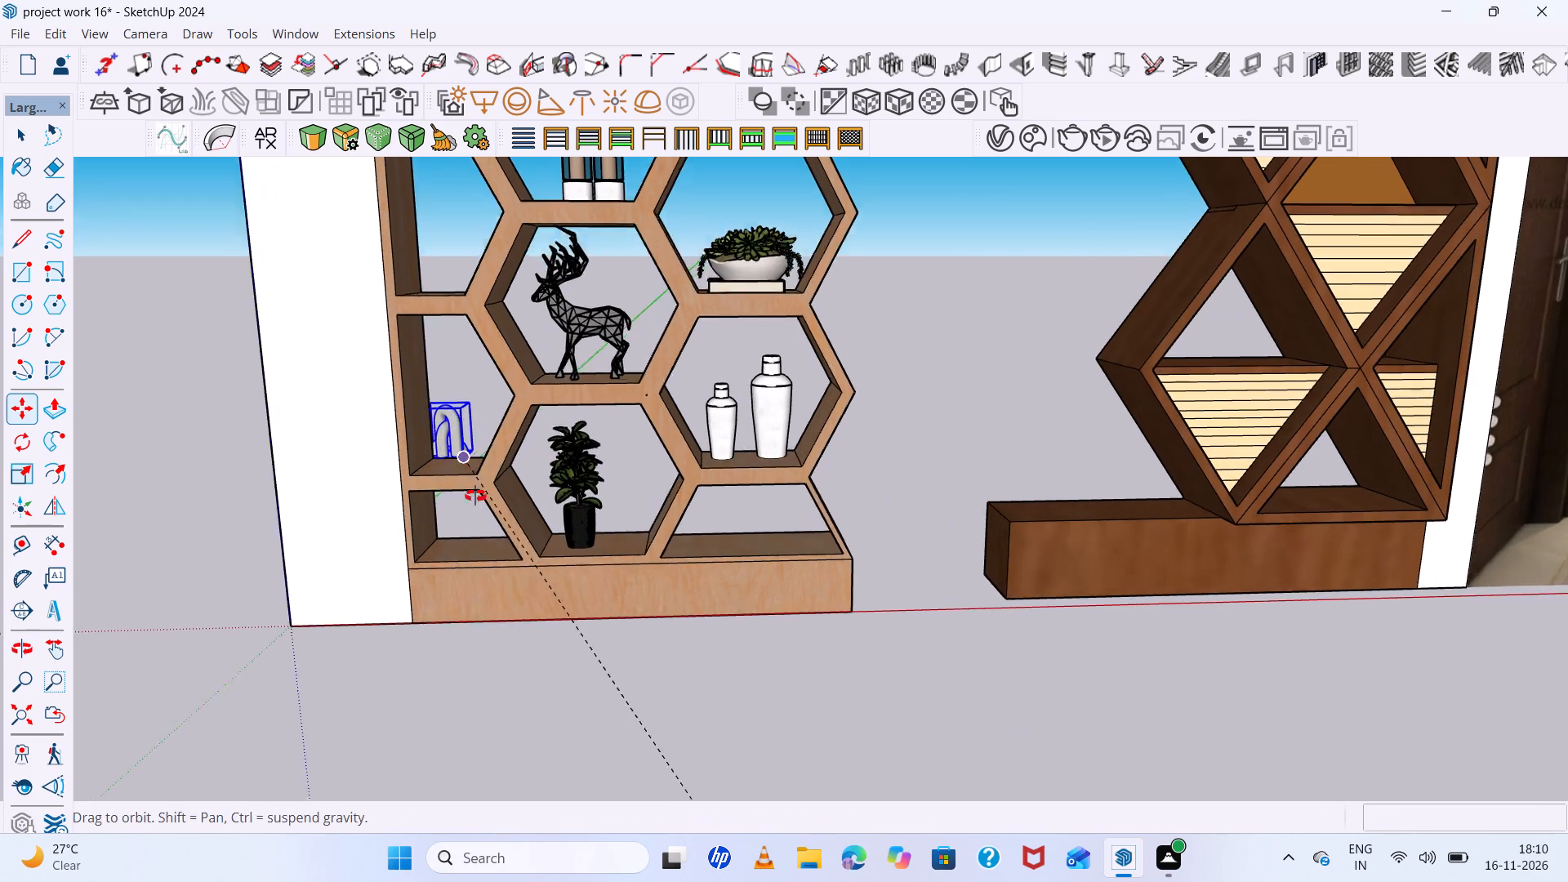
middle_drag(475, 496, 475, 525)
scroll(474, 496, up, 4)
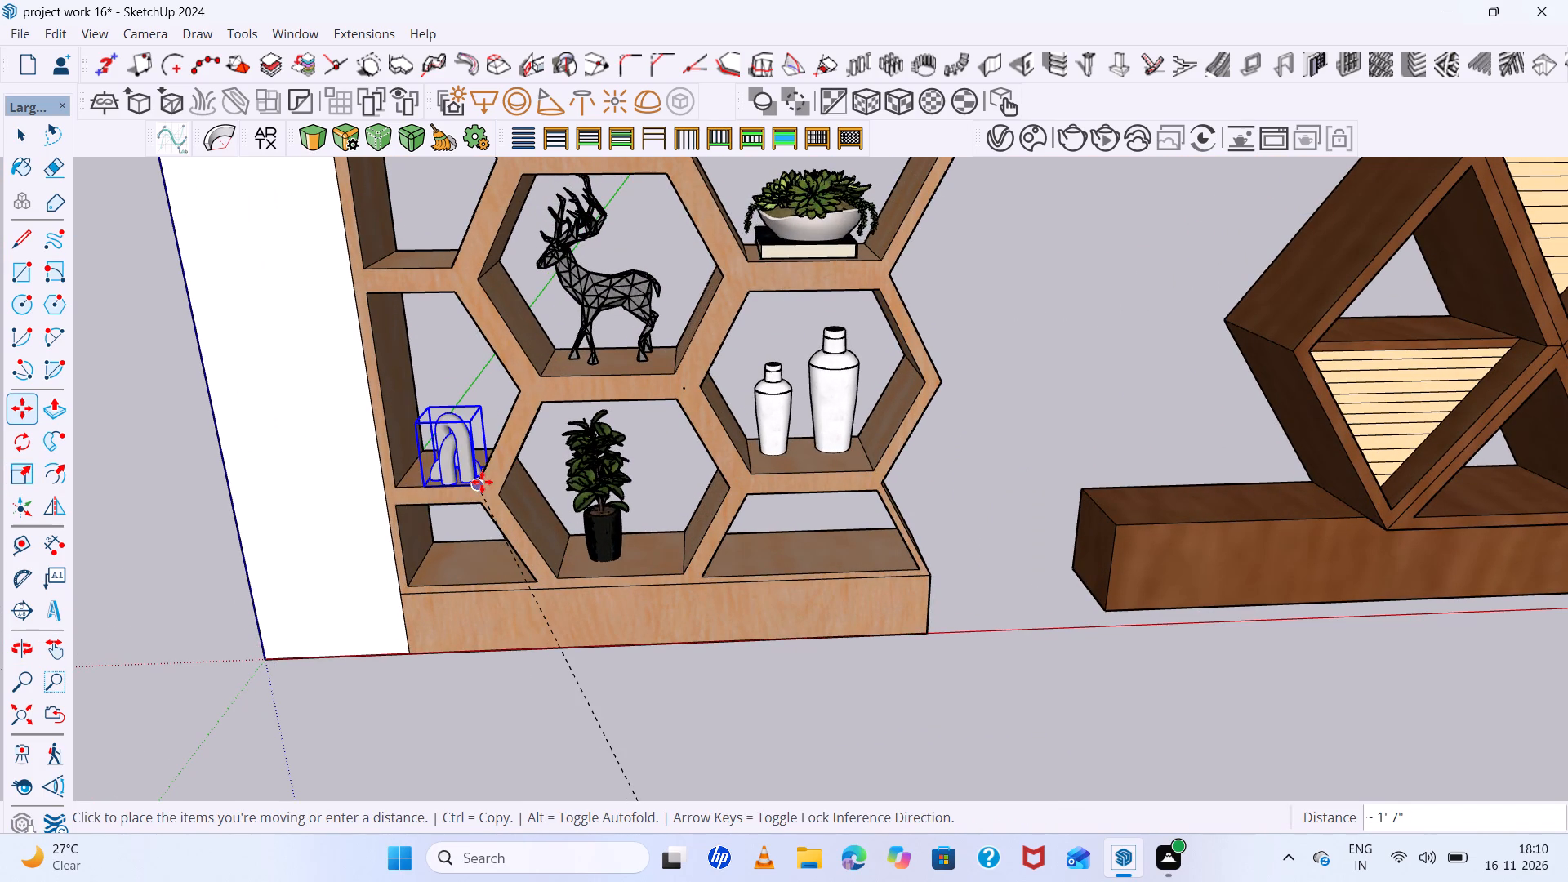
click(481, 476)
Reposition the arch sculpture by its base corner onto the half-width cell's shelf surface.
scroll(449, 469, up, 10)
middle_drag(500, 503, 515, 503)
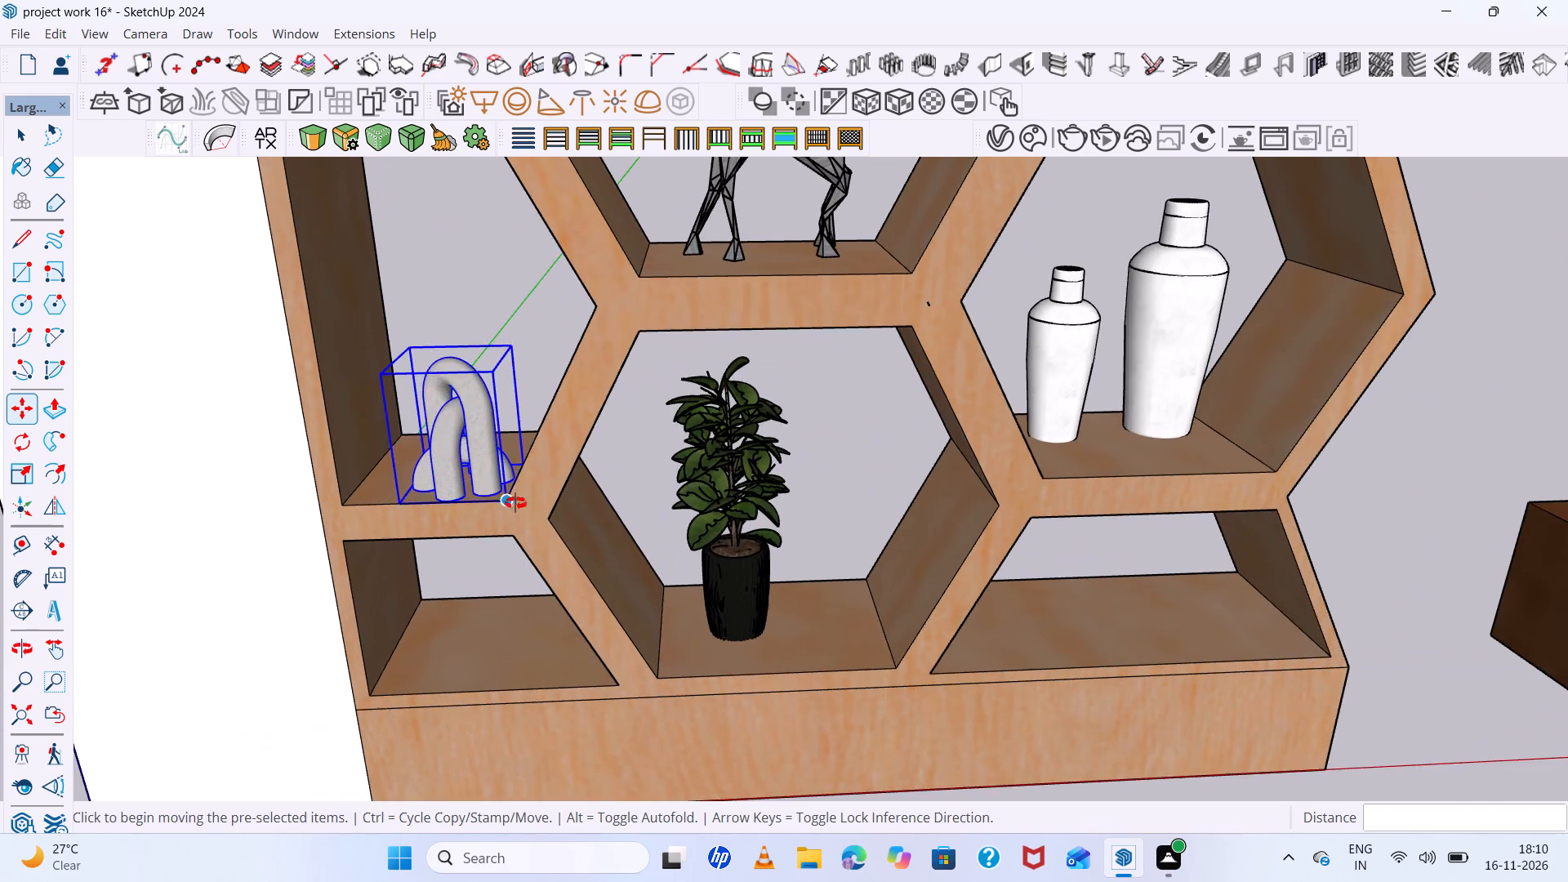
middle_drag(515, 503, 630, 470)
click(528, 489)
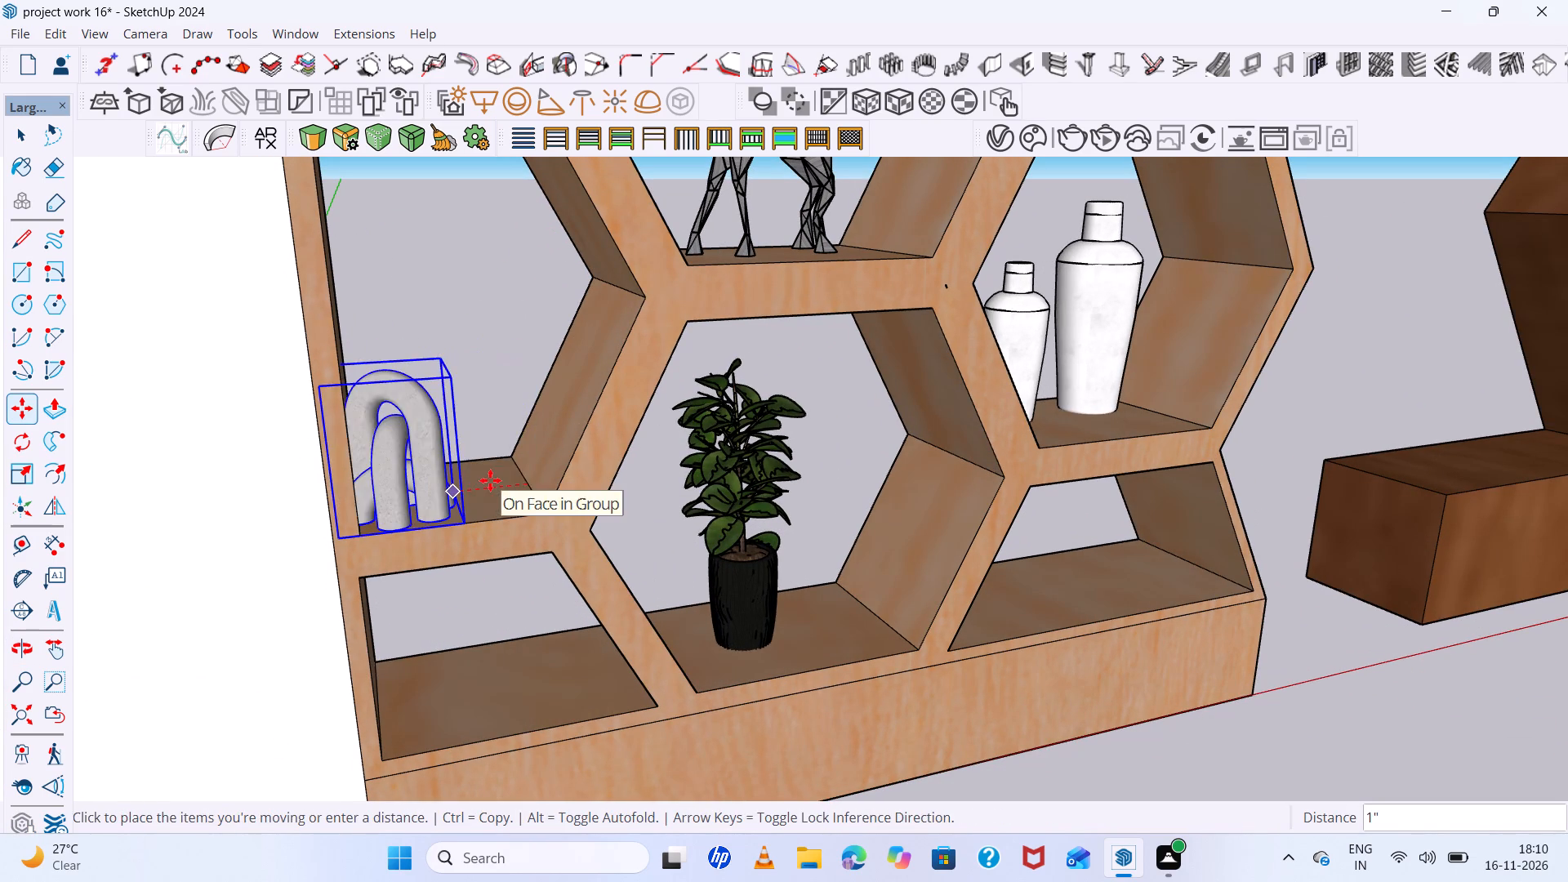
click(497, 475)
Adjust the arch sculpture's height in the half-width cell, moving it from its base corner along the vertical axis.
scroll(494, 488, up, 9)
middle_drag(509, 487, 518, 419)
scroll(509, 487, up, 1)
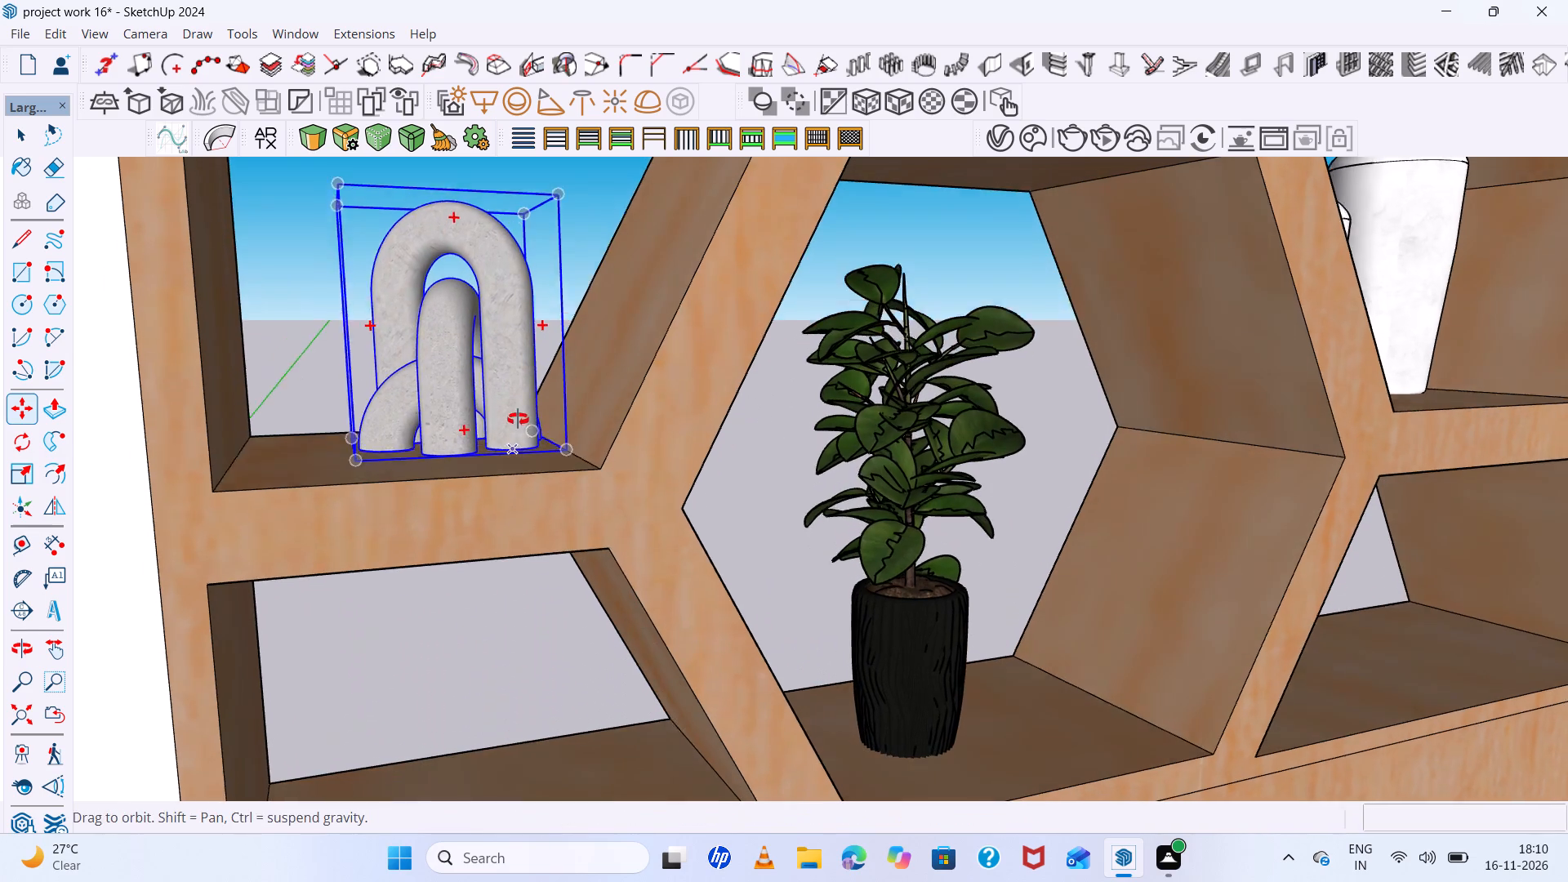
middle_drag(518, 419, 518, 418)
key(space)
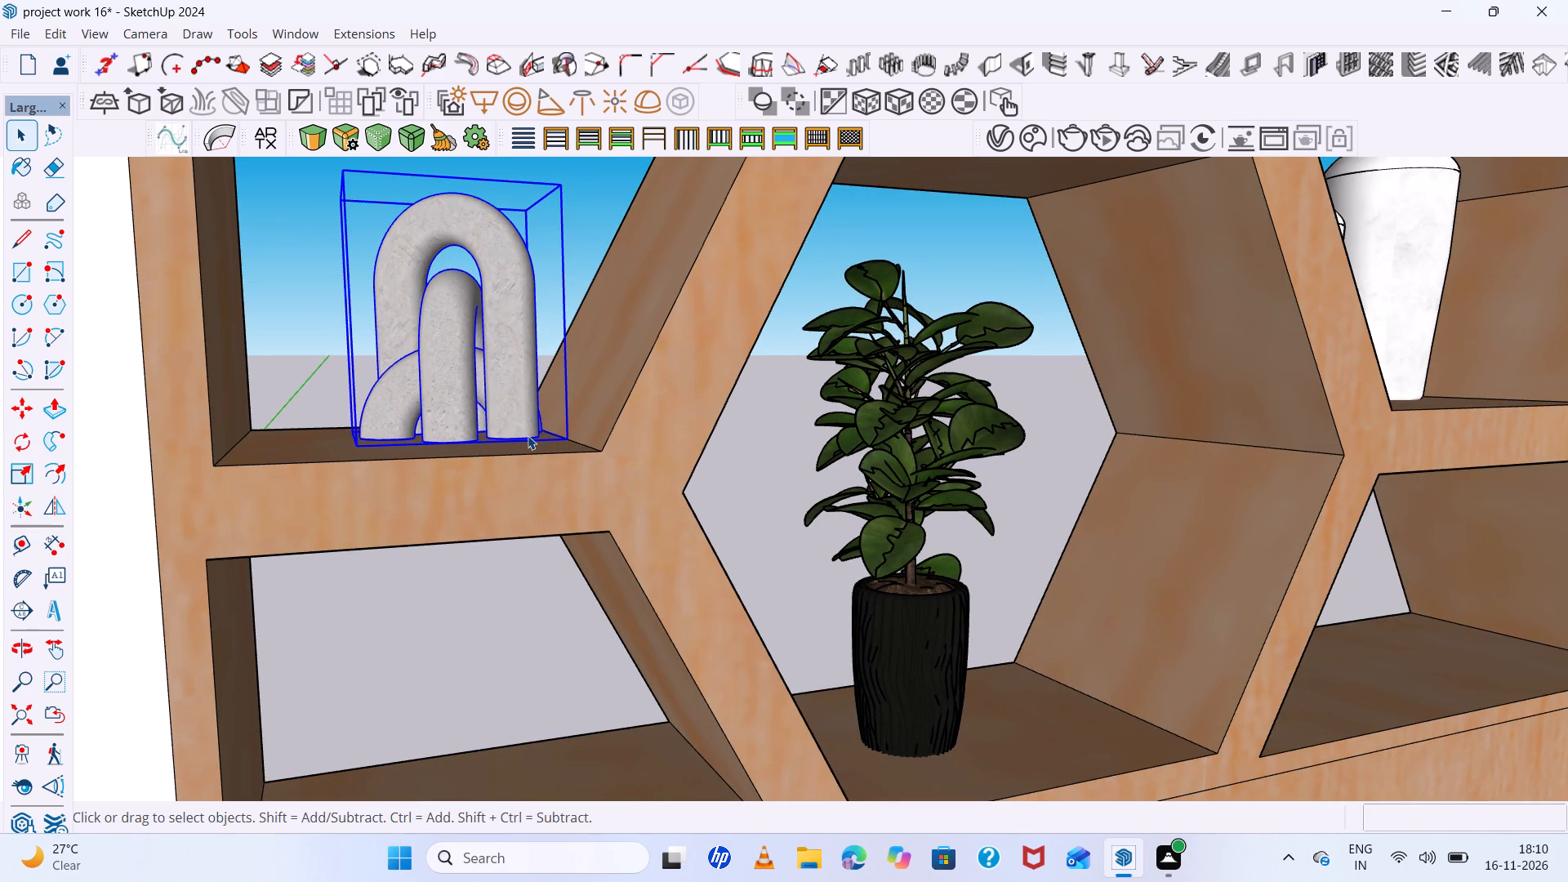
key(m)
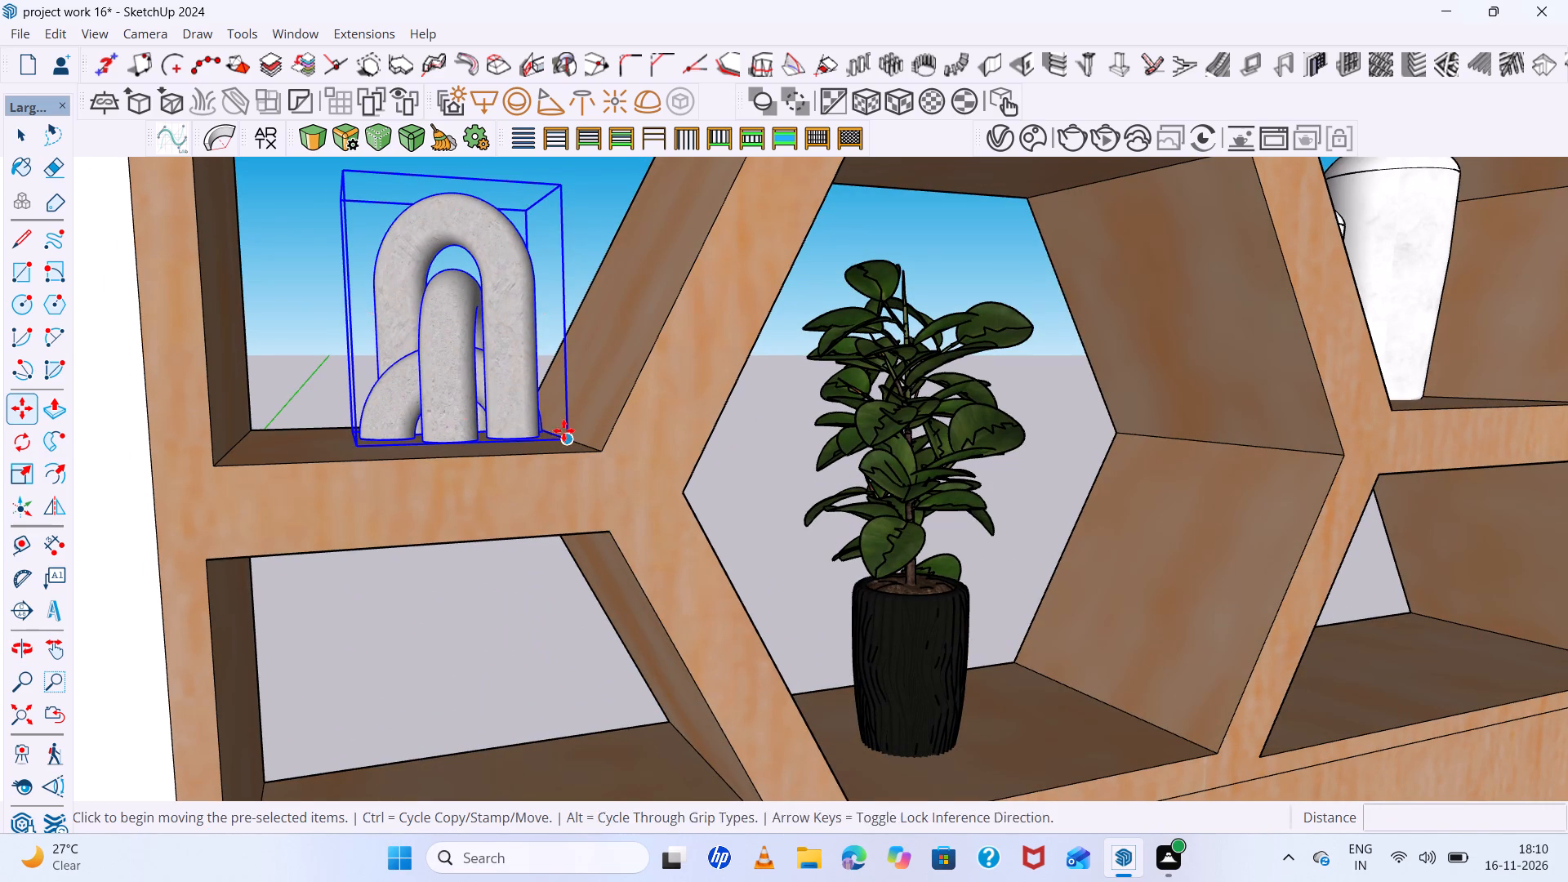
click(573, 438)
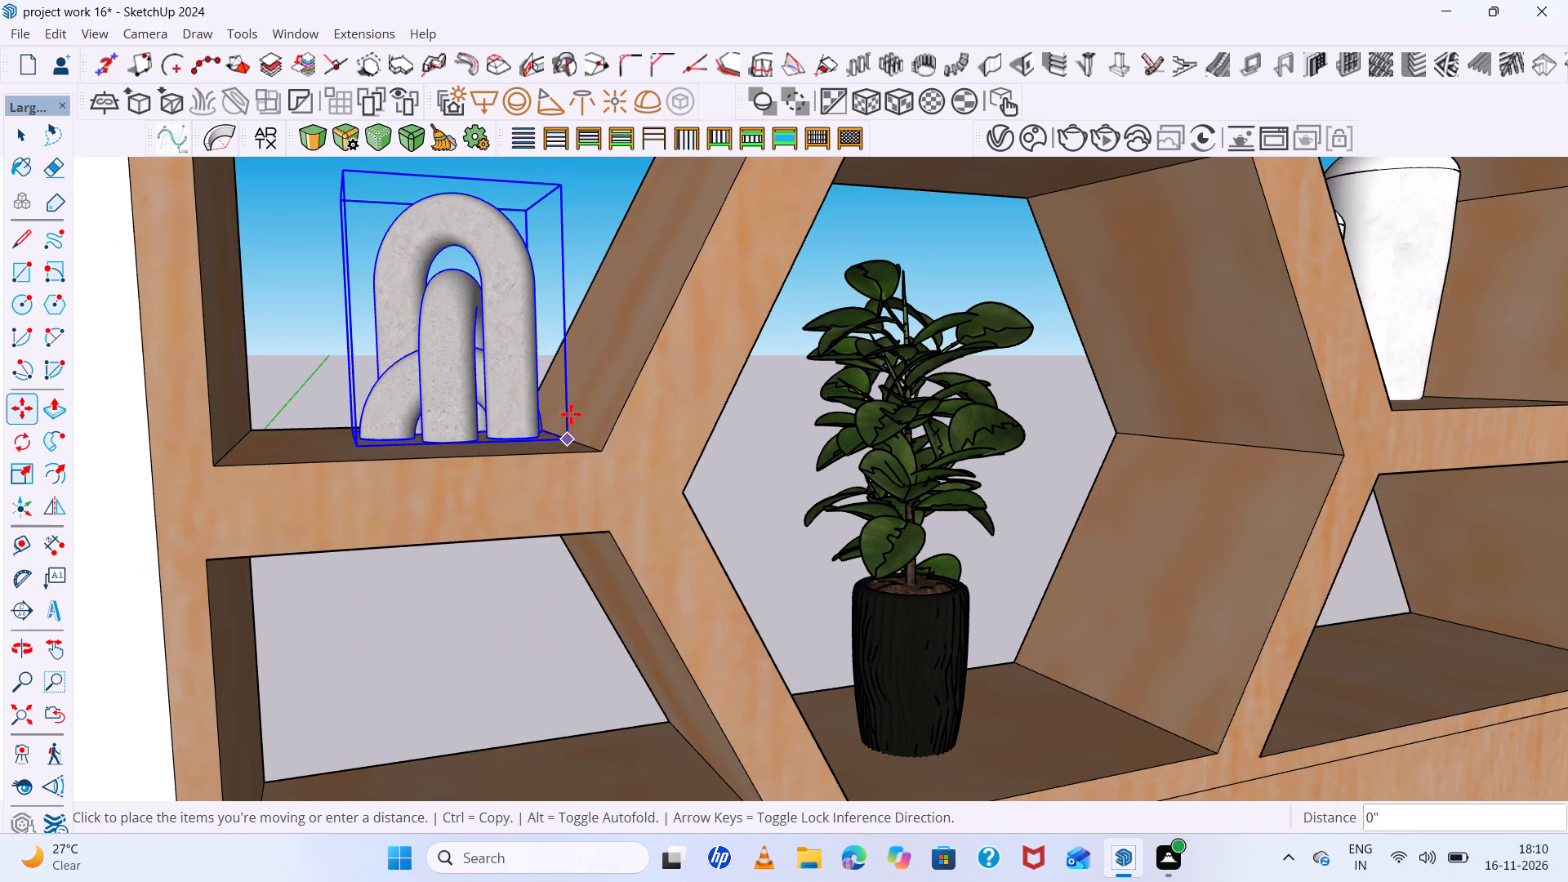
key(Up)
scroll(561, 437, down, 10)
middle_drag(563, 462, 546, 553)
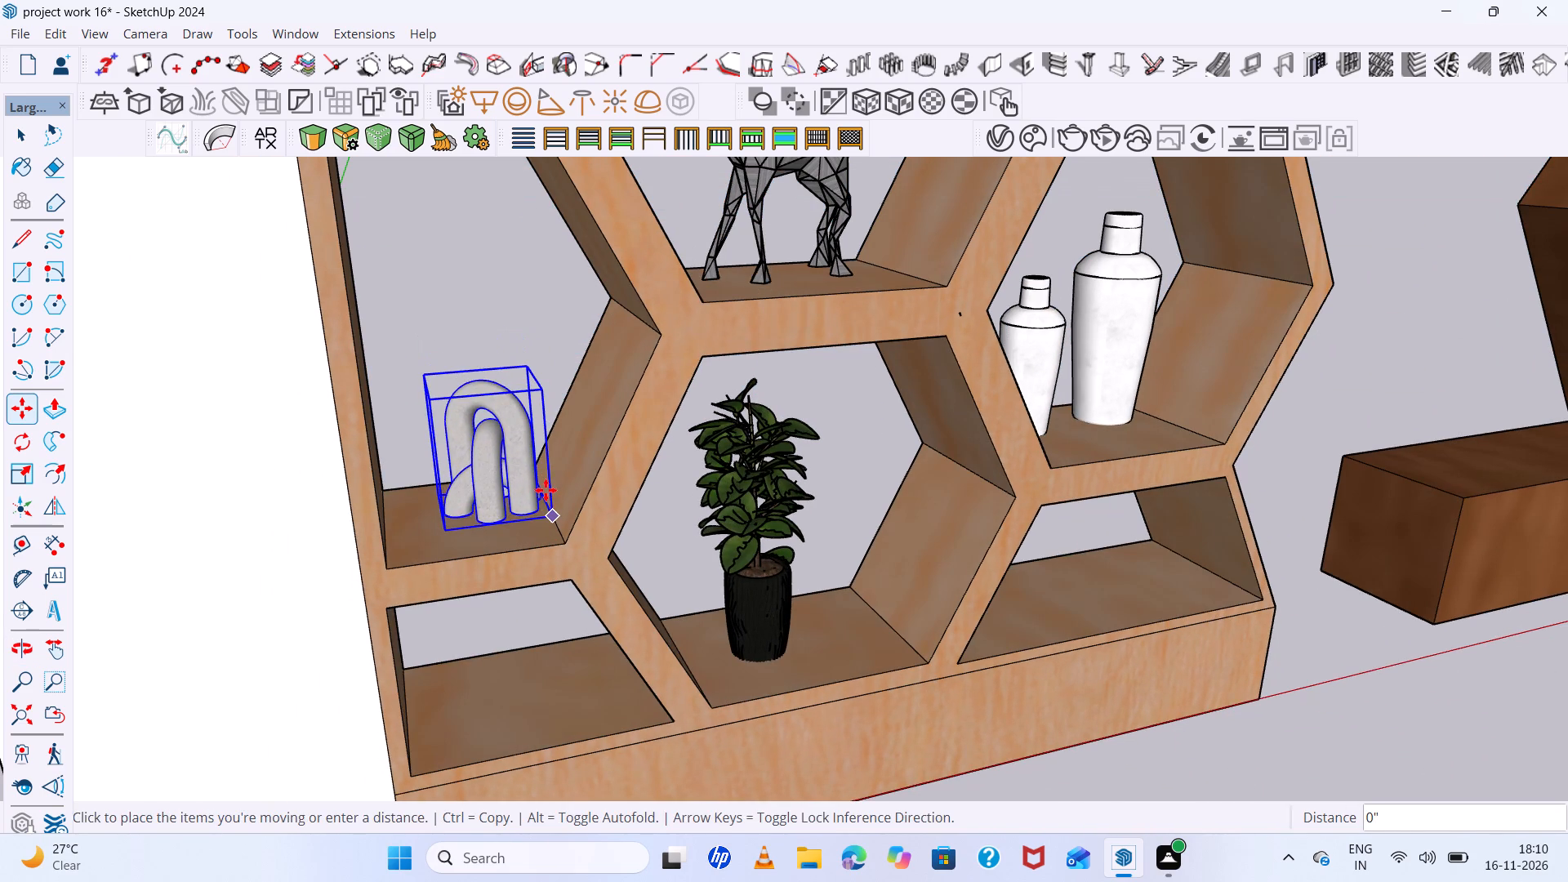
click(546, 492)
Shift the arch sculpture about 1" across the half-width cell's shelf.
scroll(443, 531, up, 10)
middle_drag(481, 543, 631, 566)
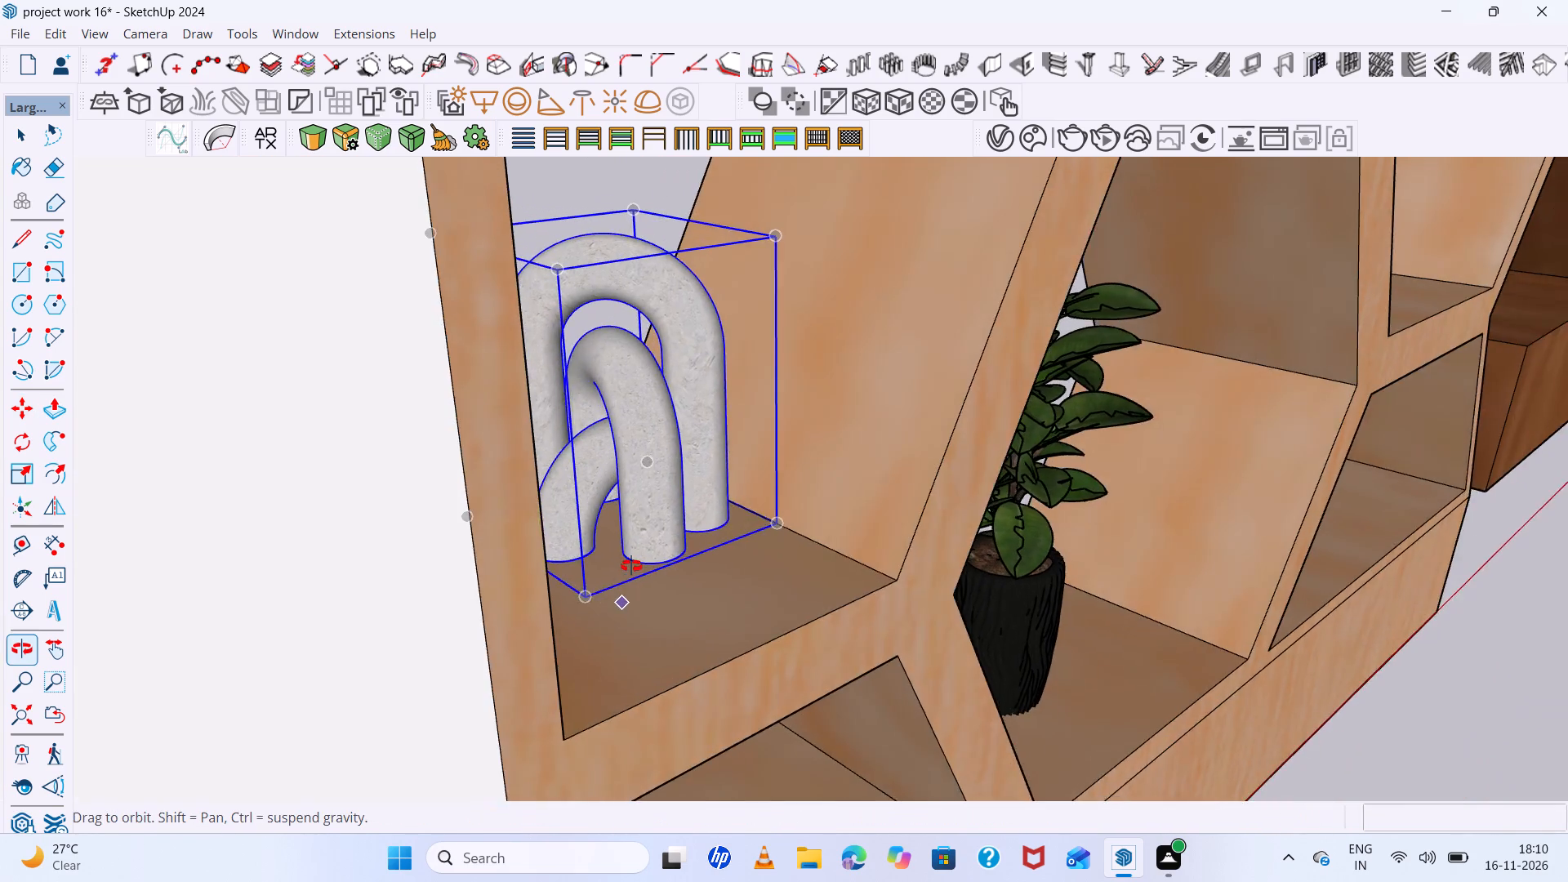
middle_drag(631, 566, 527, 573)
click(581, 526)
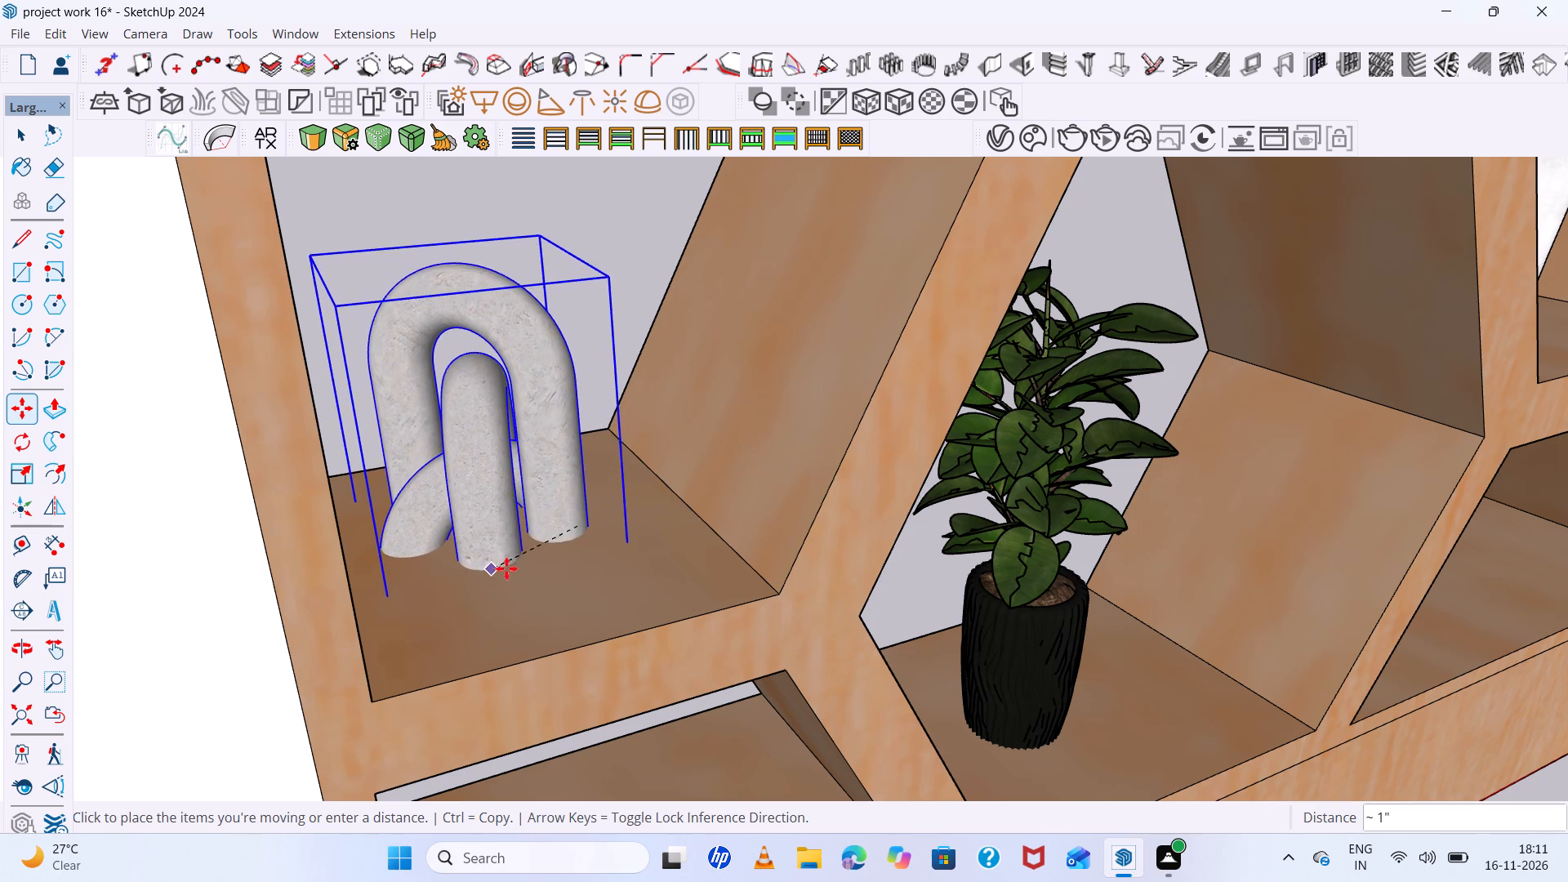
click(508, 564)
Move the arch sculpture again, setting its base corner on the half-width cell's shelf face, and clear the selection.
scroll(510, 563, down, 5)
middle_drag(527, 572, 532, 519)
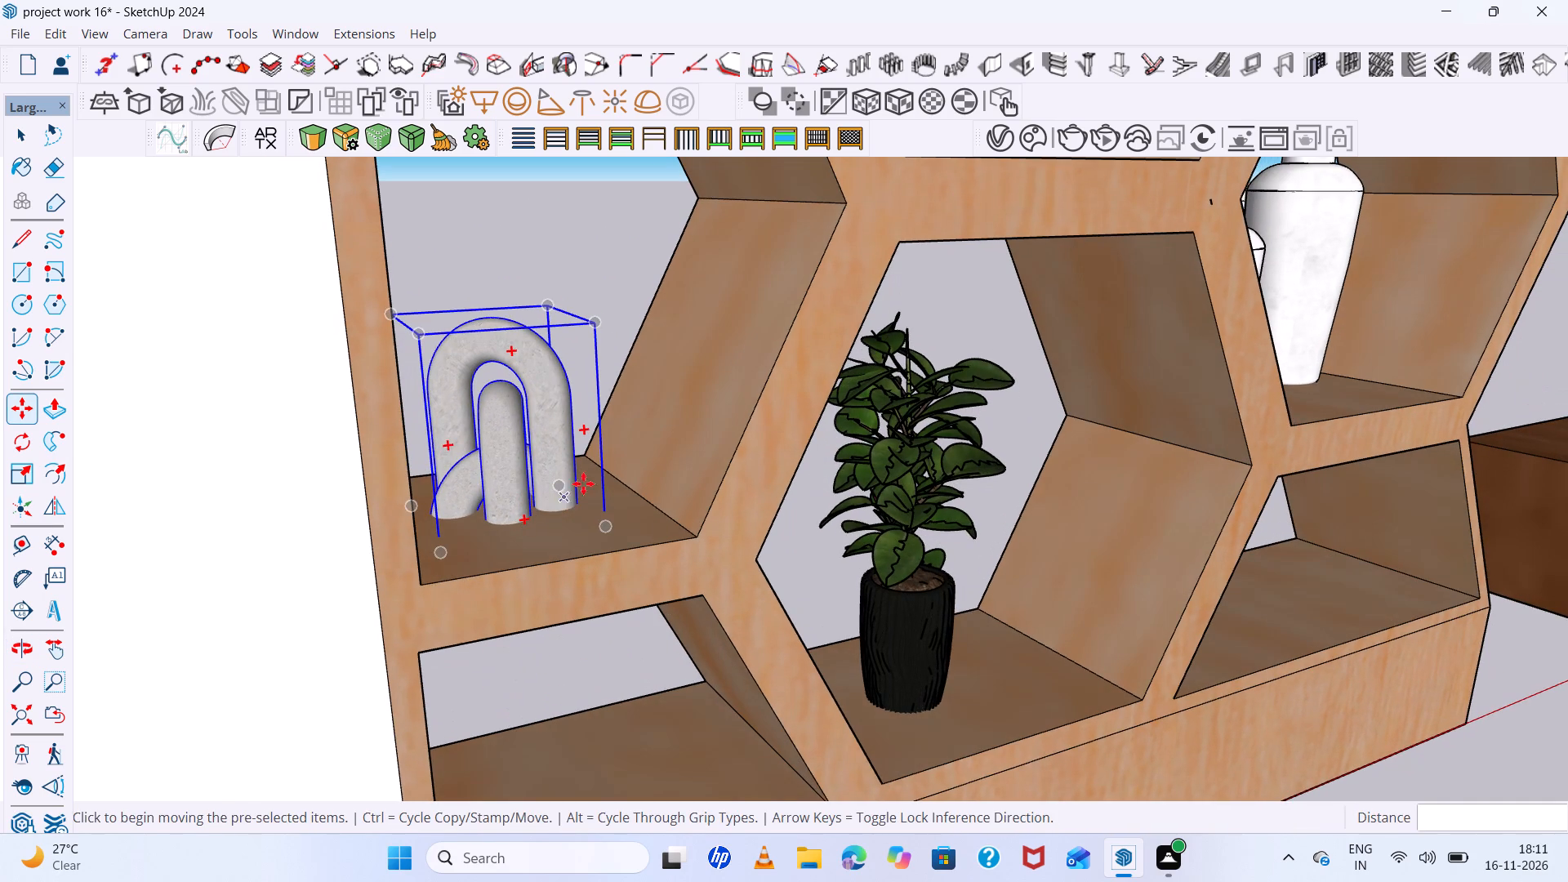
click(606, 482)
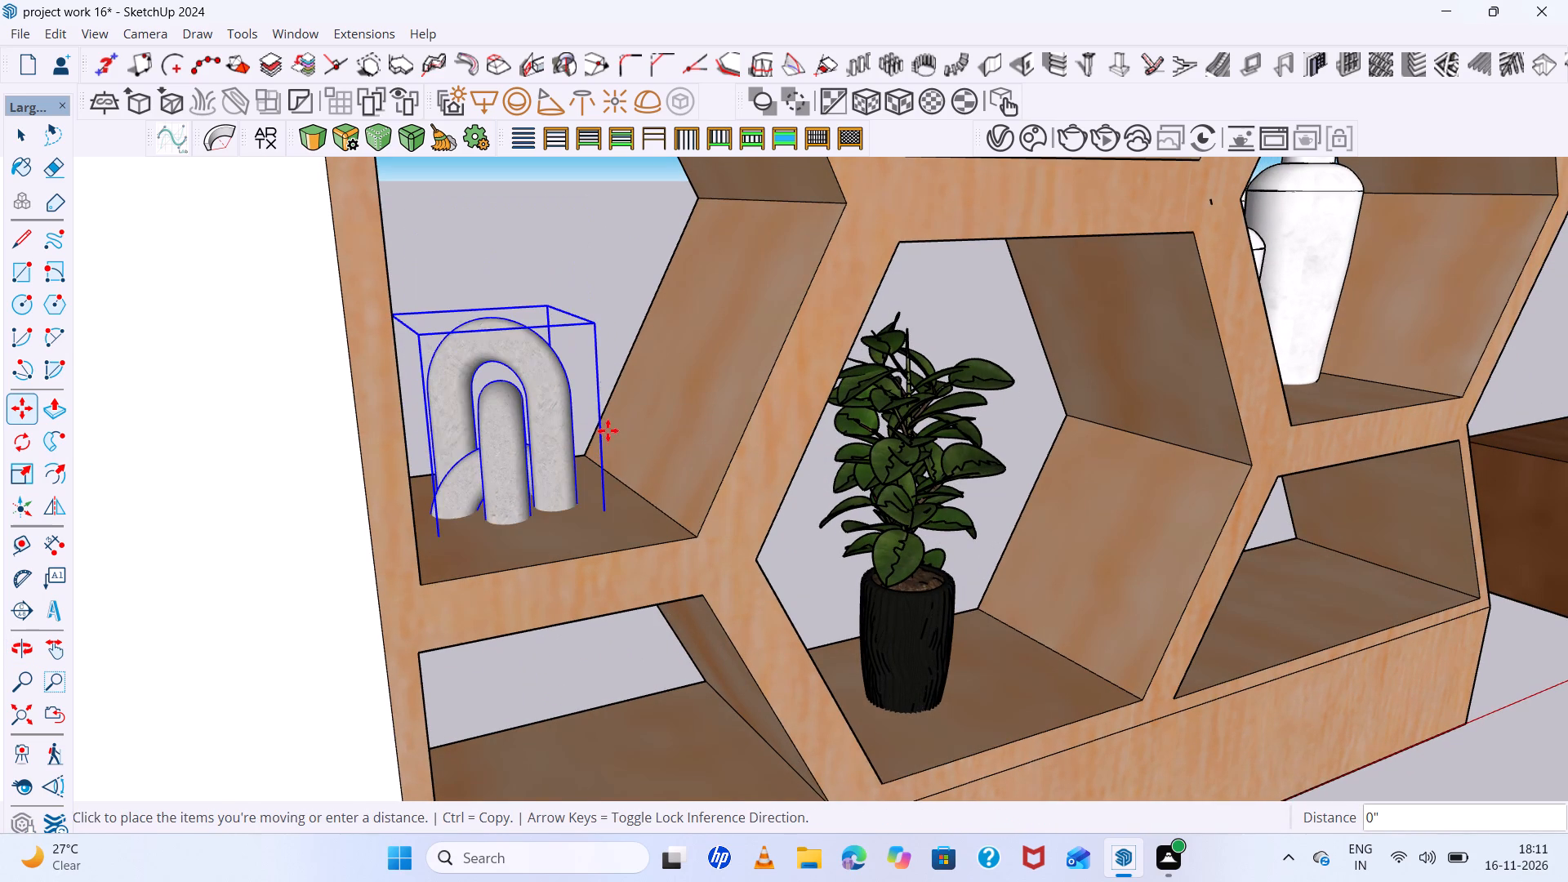
click(608, 429)
scroll(608, 427, up, 5)
middle_drag(608, 427, 506, 448)
middle_click(506, 448)
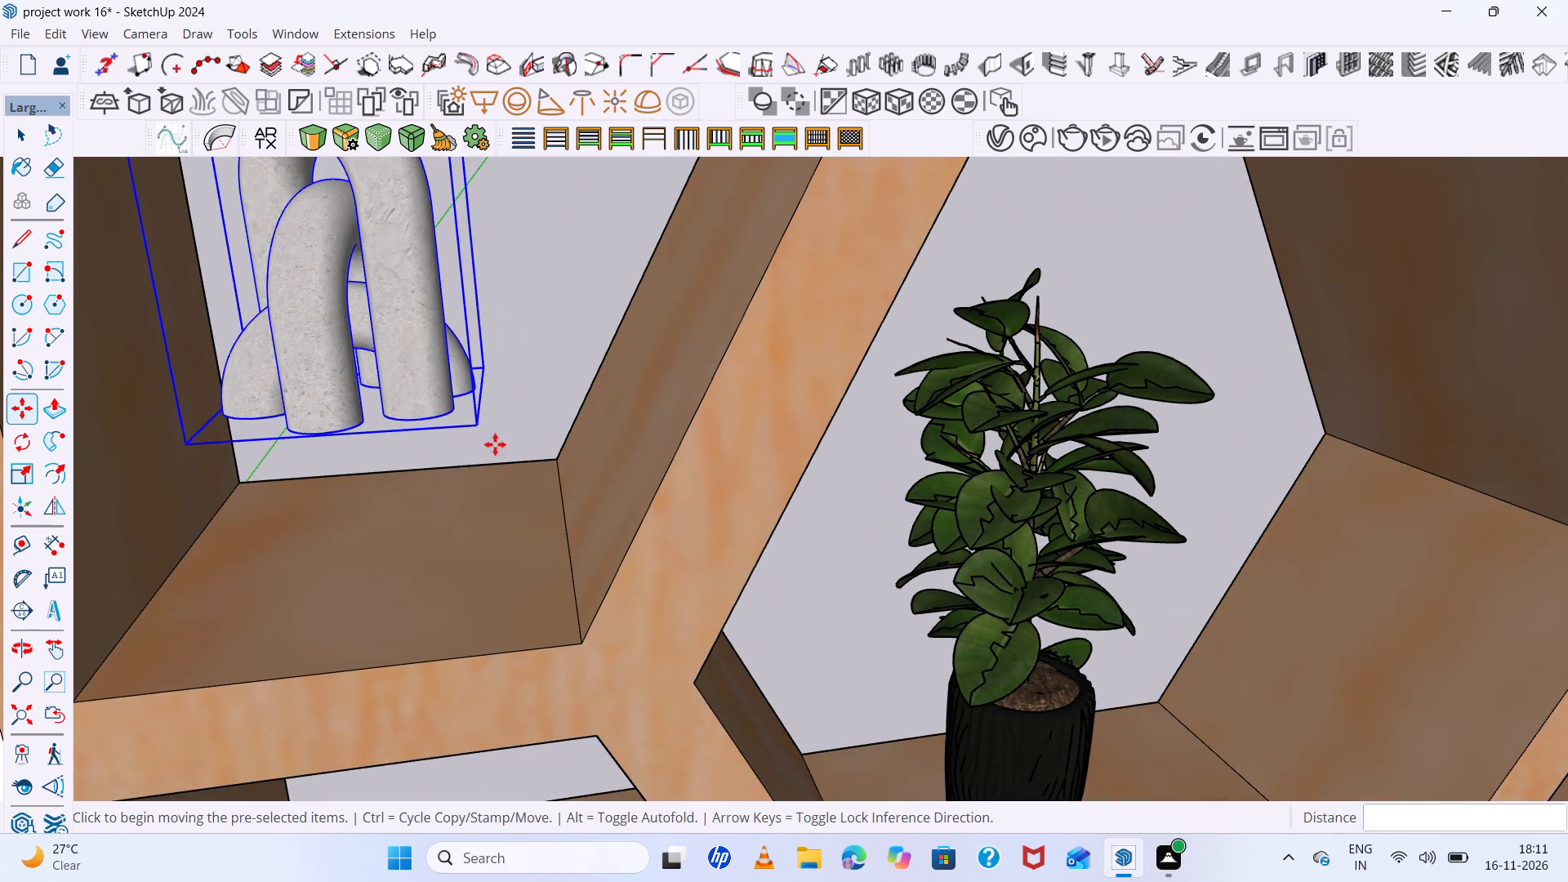
click(472, 425)
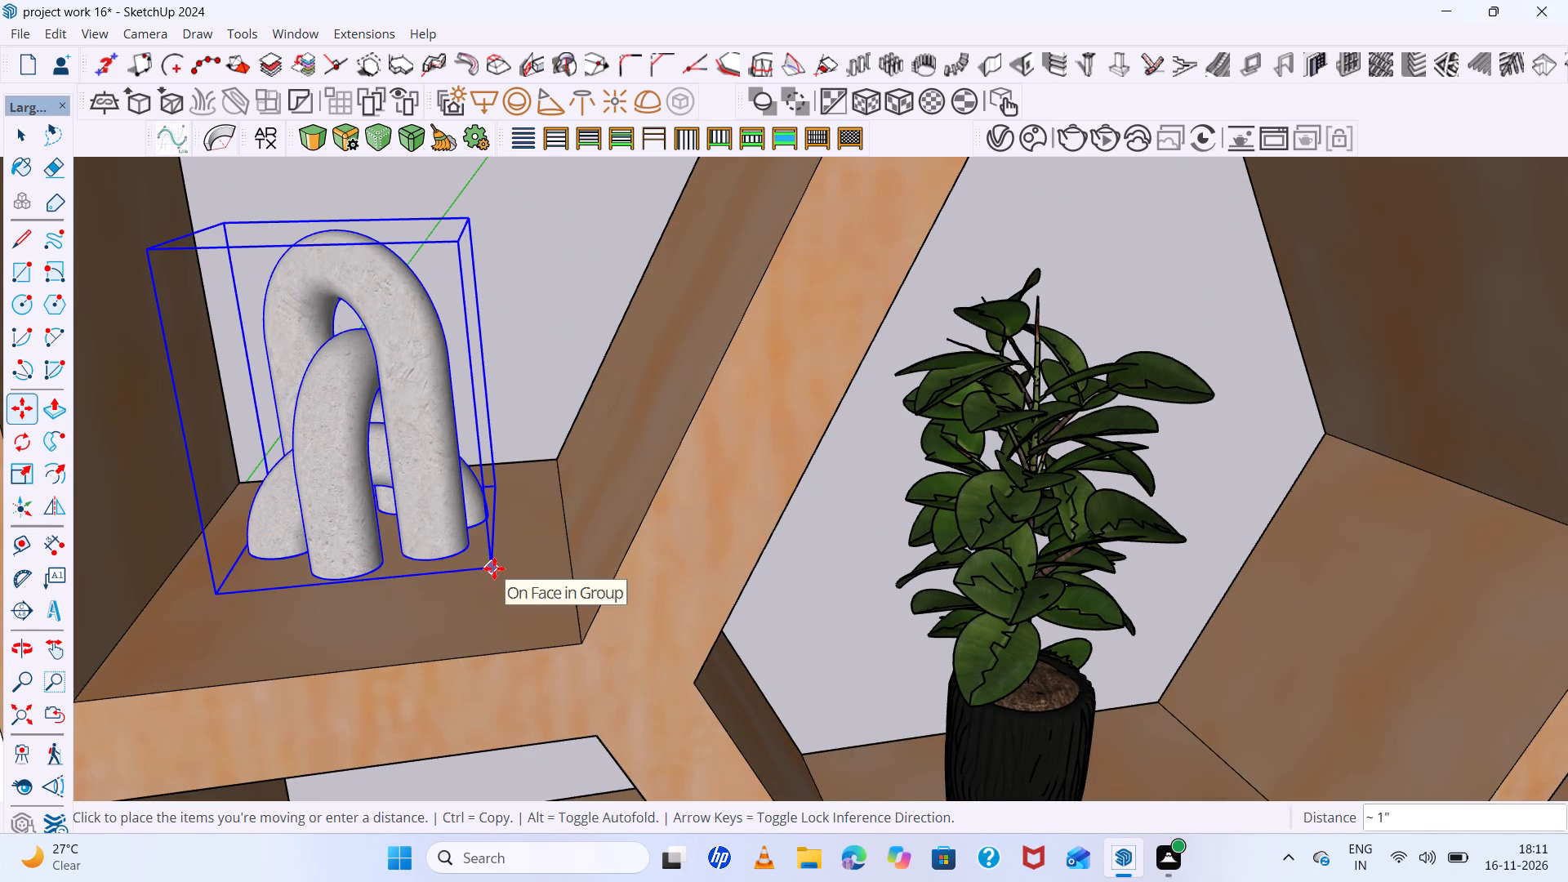
click(494, 568)
scroll(523, 633, down, 7)
middle_drag(528, 639, 542, 560)
key(space)
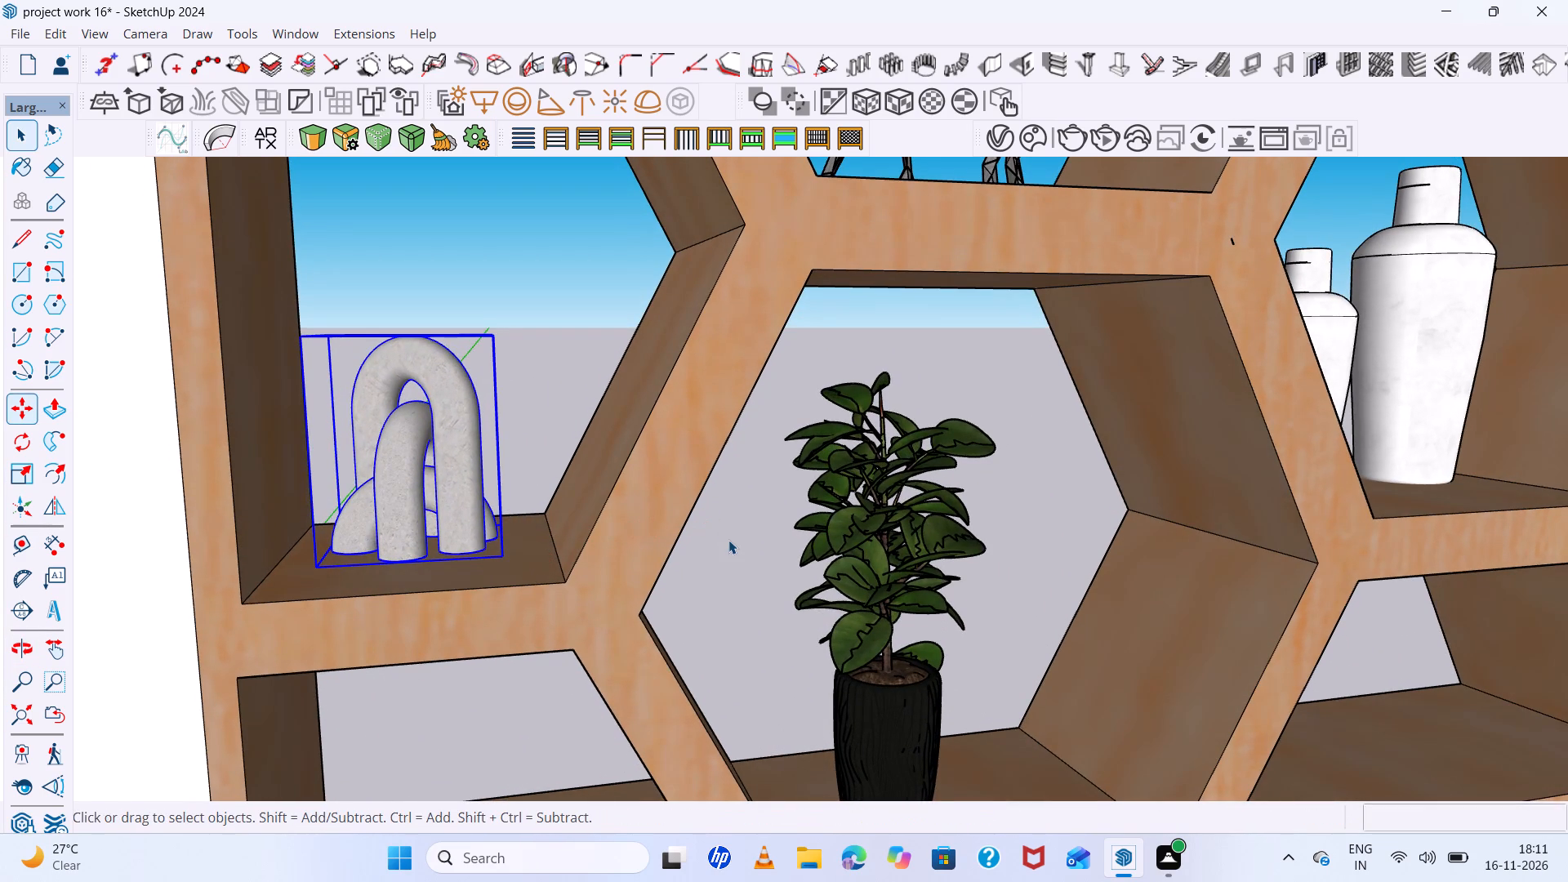
click(730, 541)
Examine from several angles how the arch sculpture sits in its honeycomb cell.
scroll(729, 544, down, 17)
scroll(679, 550, down, 7)
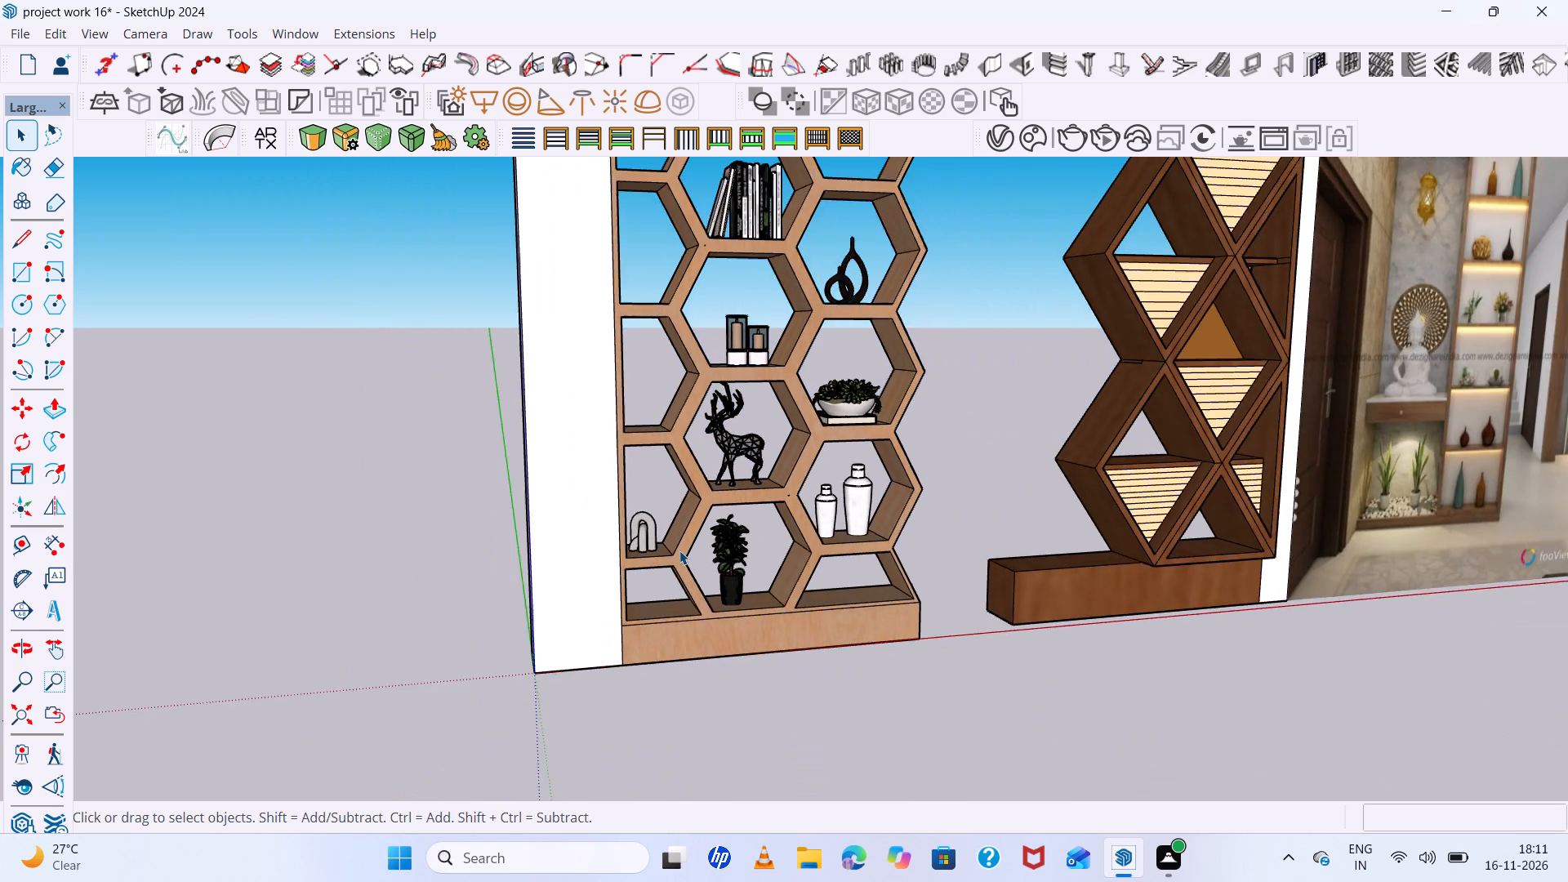
scroll(679, 550, down, 4)
middle_drag(680, 556, 624, 555)
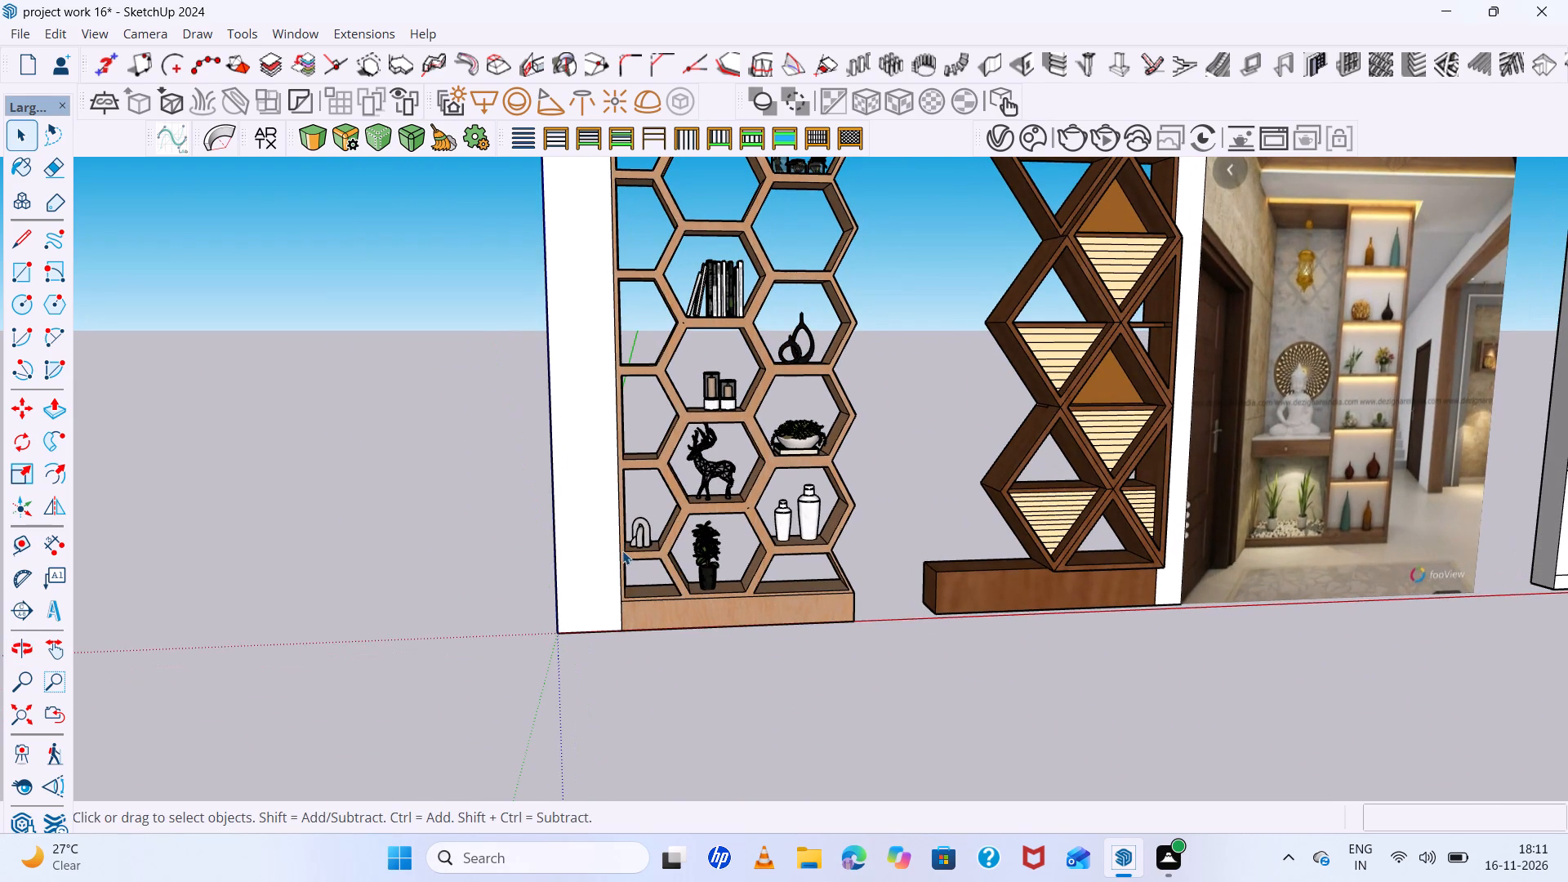
scroll(621, 549, up, 11)
scroll(692, 531, up, 4)
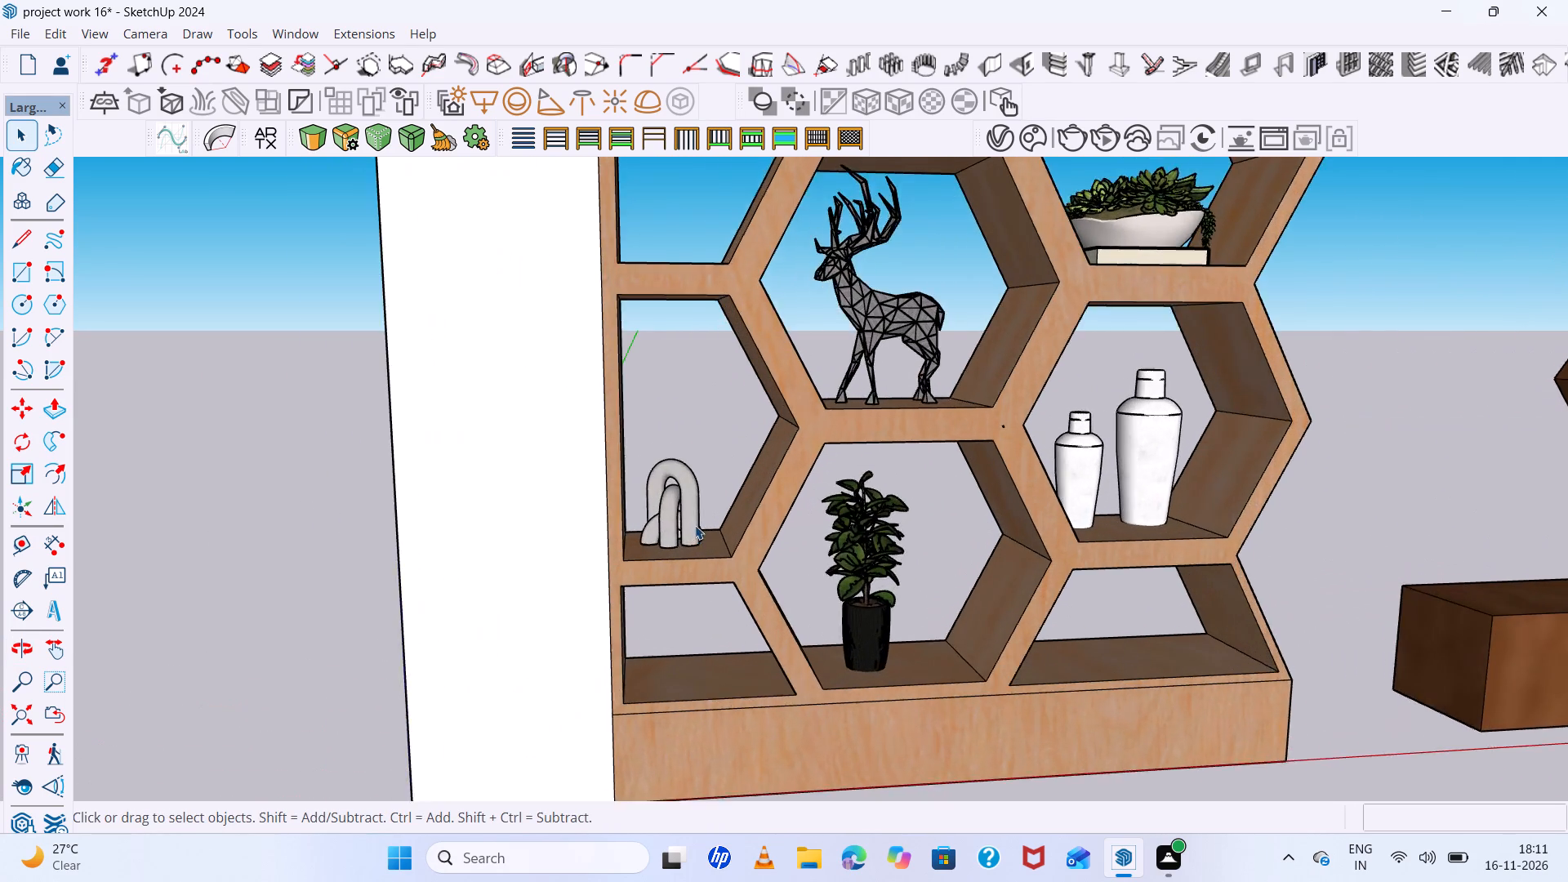
scroll(695, 525, up, 12)
scroll(699, 521, down, 5)
middle_drag(696, 515, 441, 486)
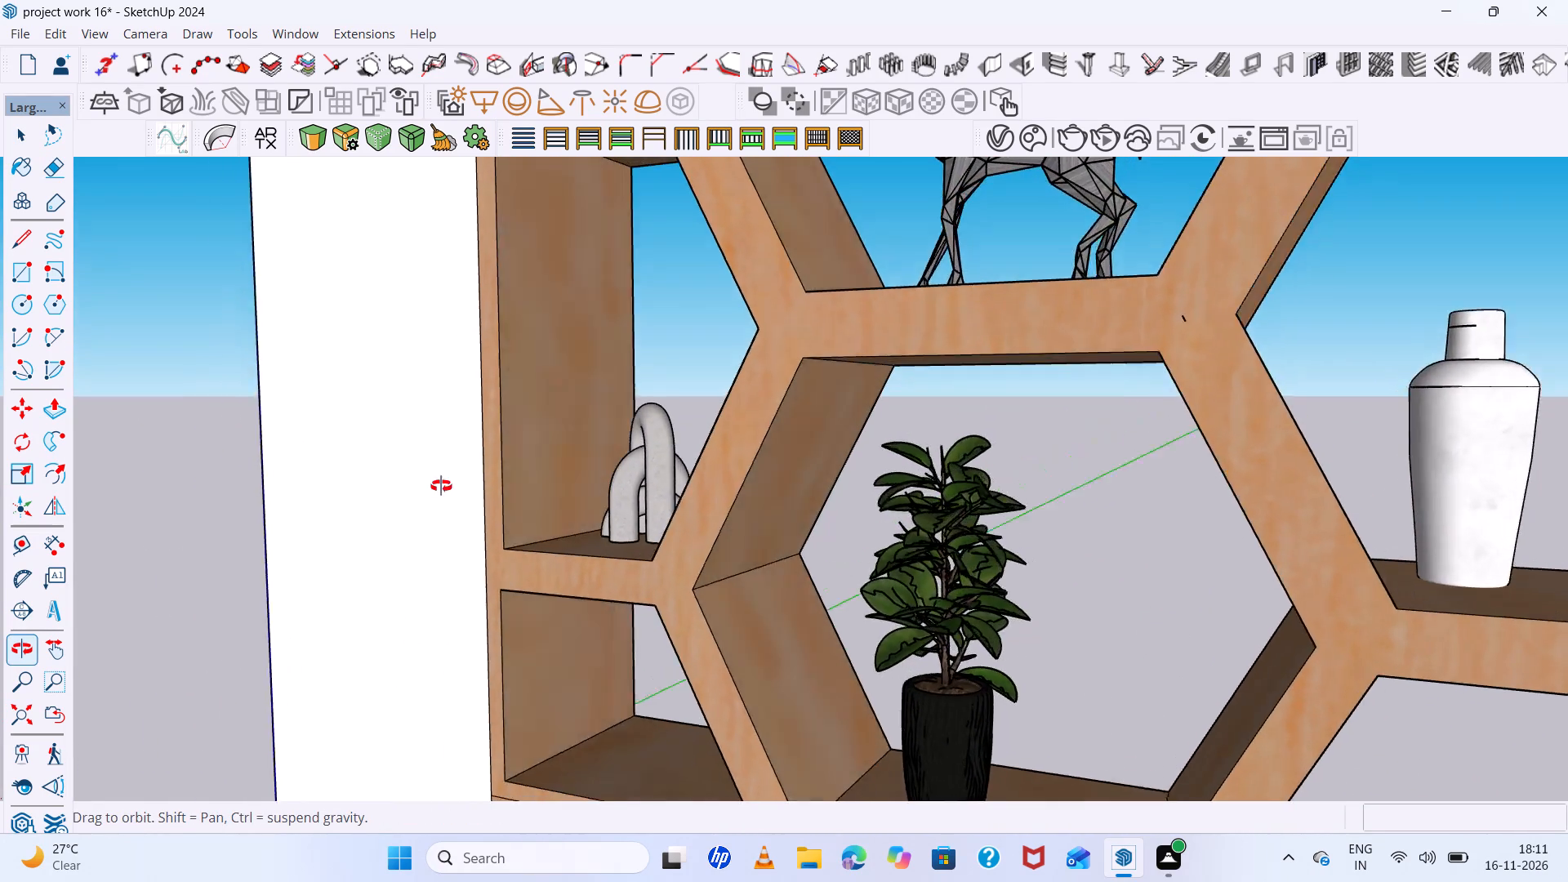
middle_drag(441, 486, 715, 644)
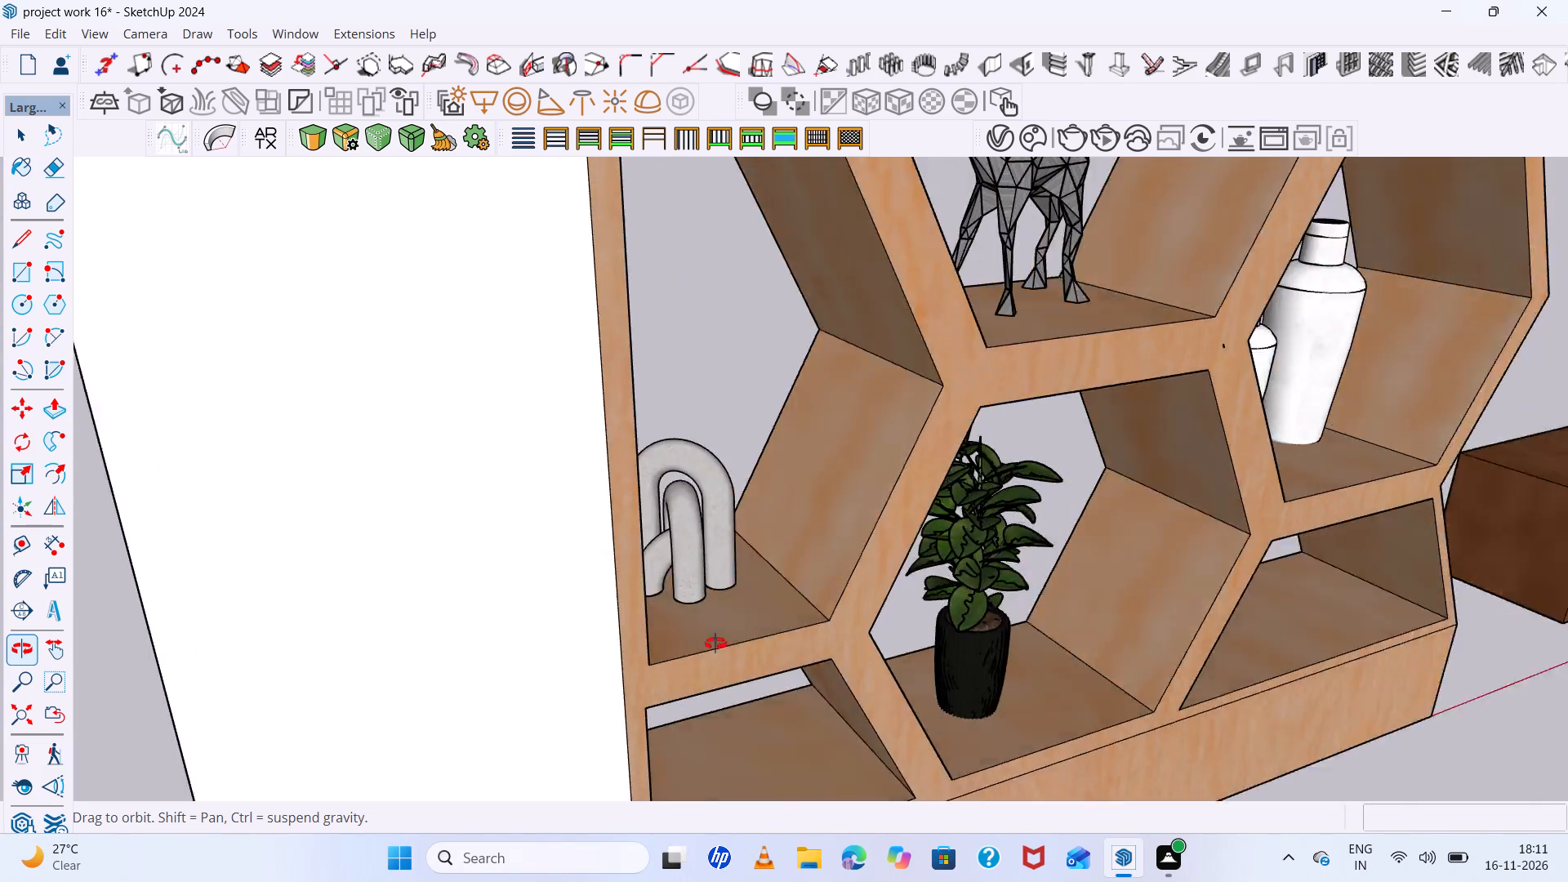
middle_drag(715, 644, 674, 637)
Review the furnished honeycomb unit alongside the triangular unit, the reference photo and the white wardrobe.
scroll(671, 626, down, 20)
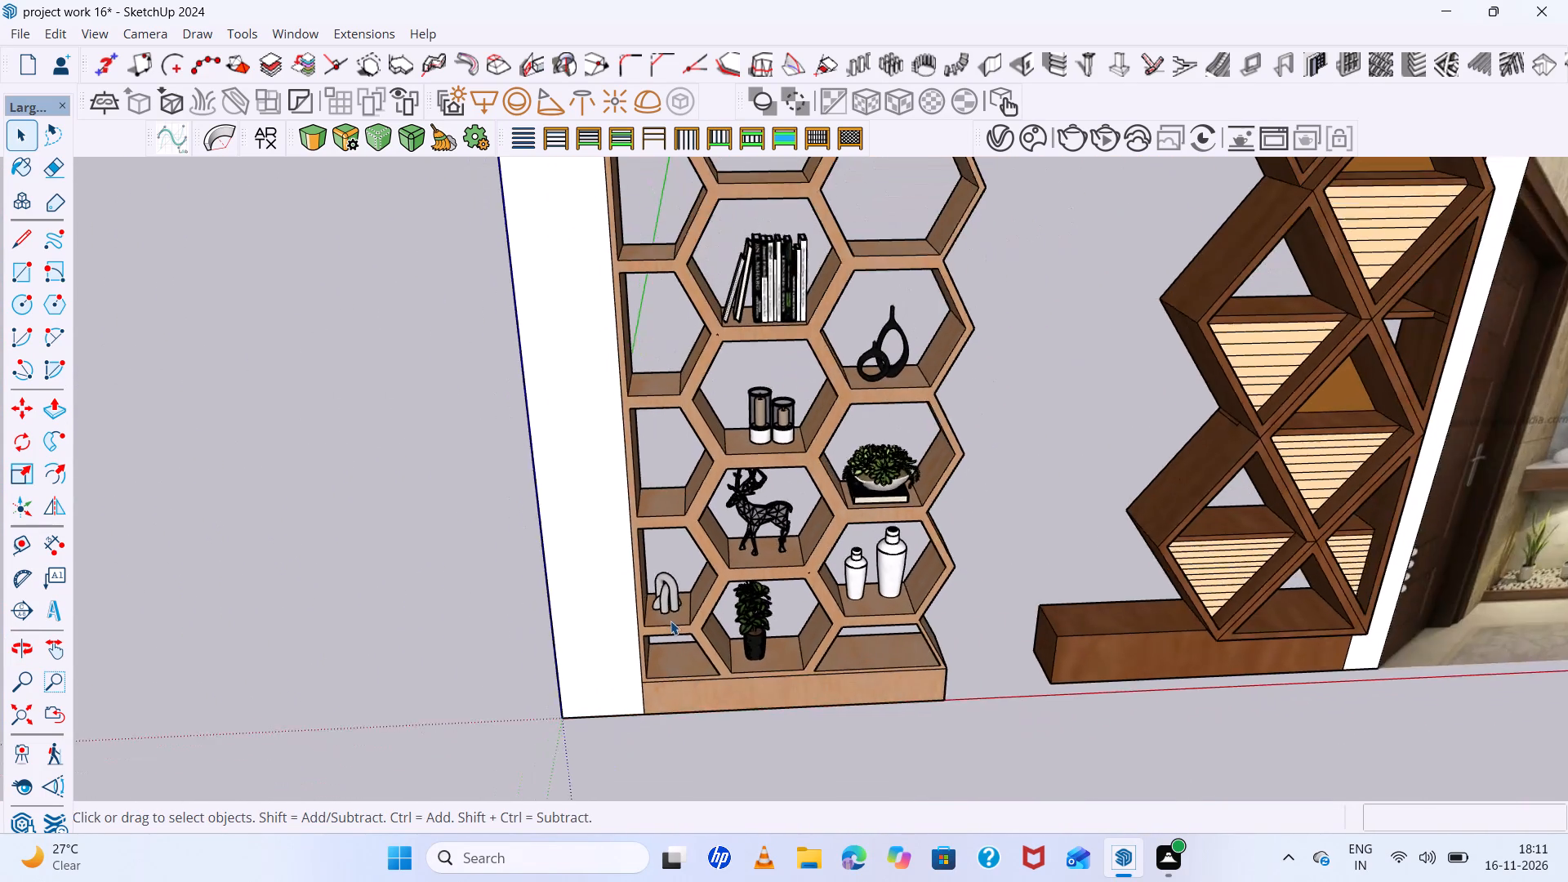
scroll(670, 619, down, 12)
middle_drag(951, 620, 960, 523)
scroll(960, 523, up, 1)
scroll(763, 591, down, 6)
middle_drag(1114, 612, 1112, 544)
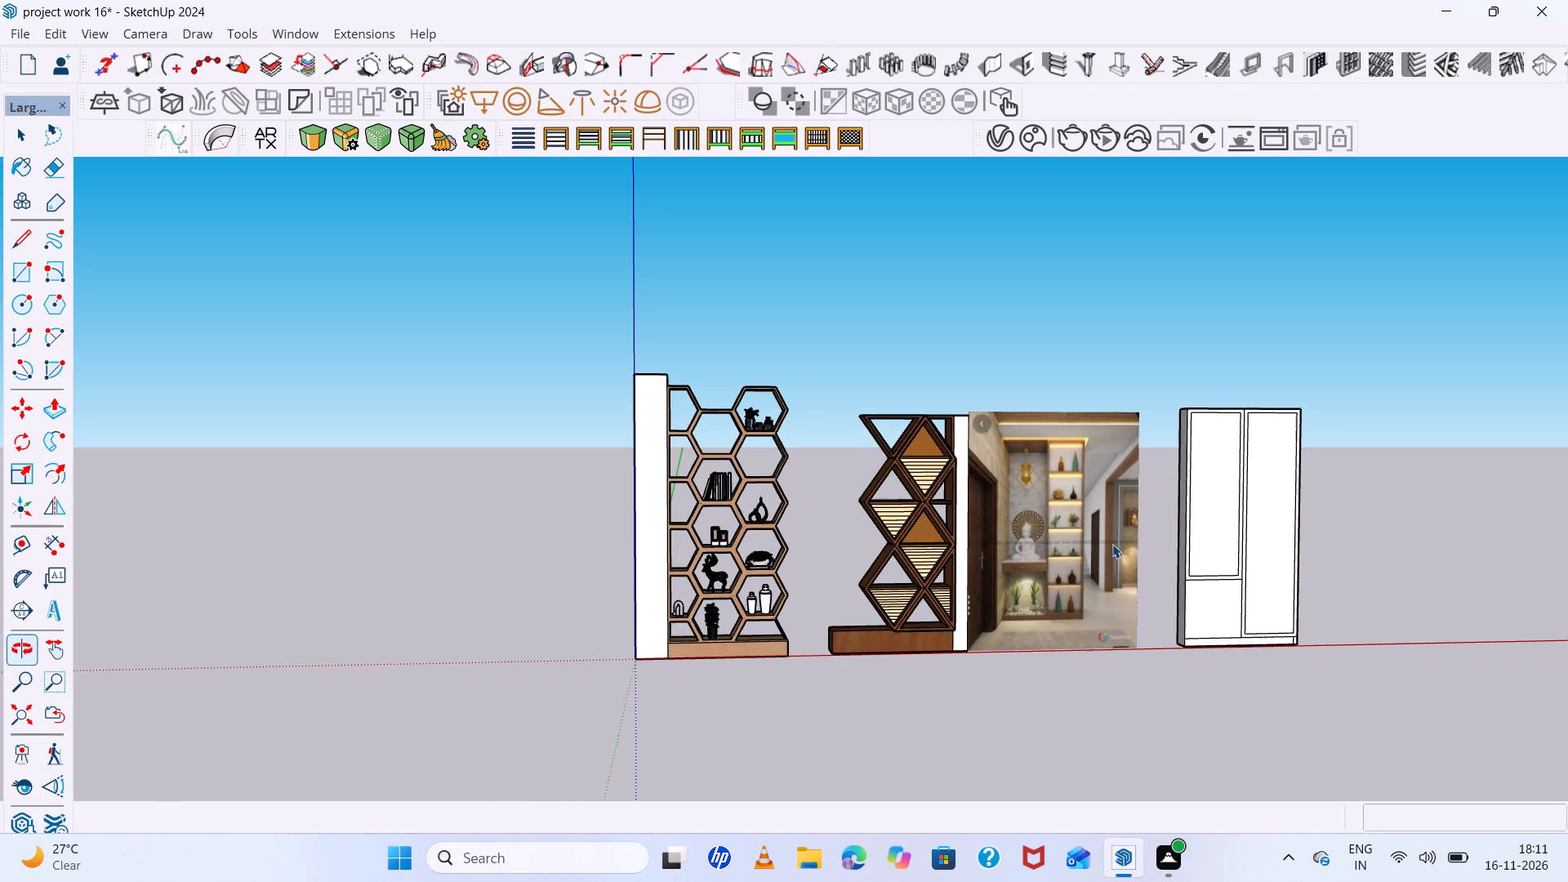
scroll(729, 509, up, 16)
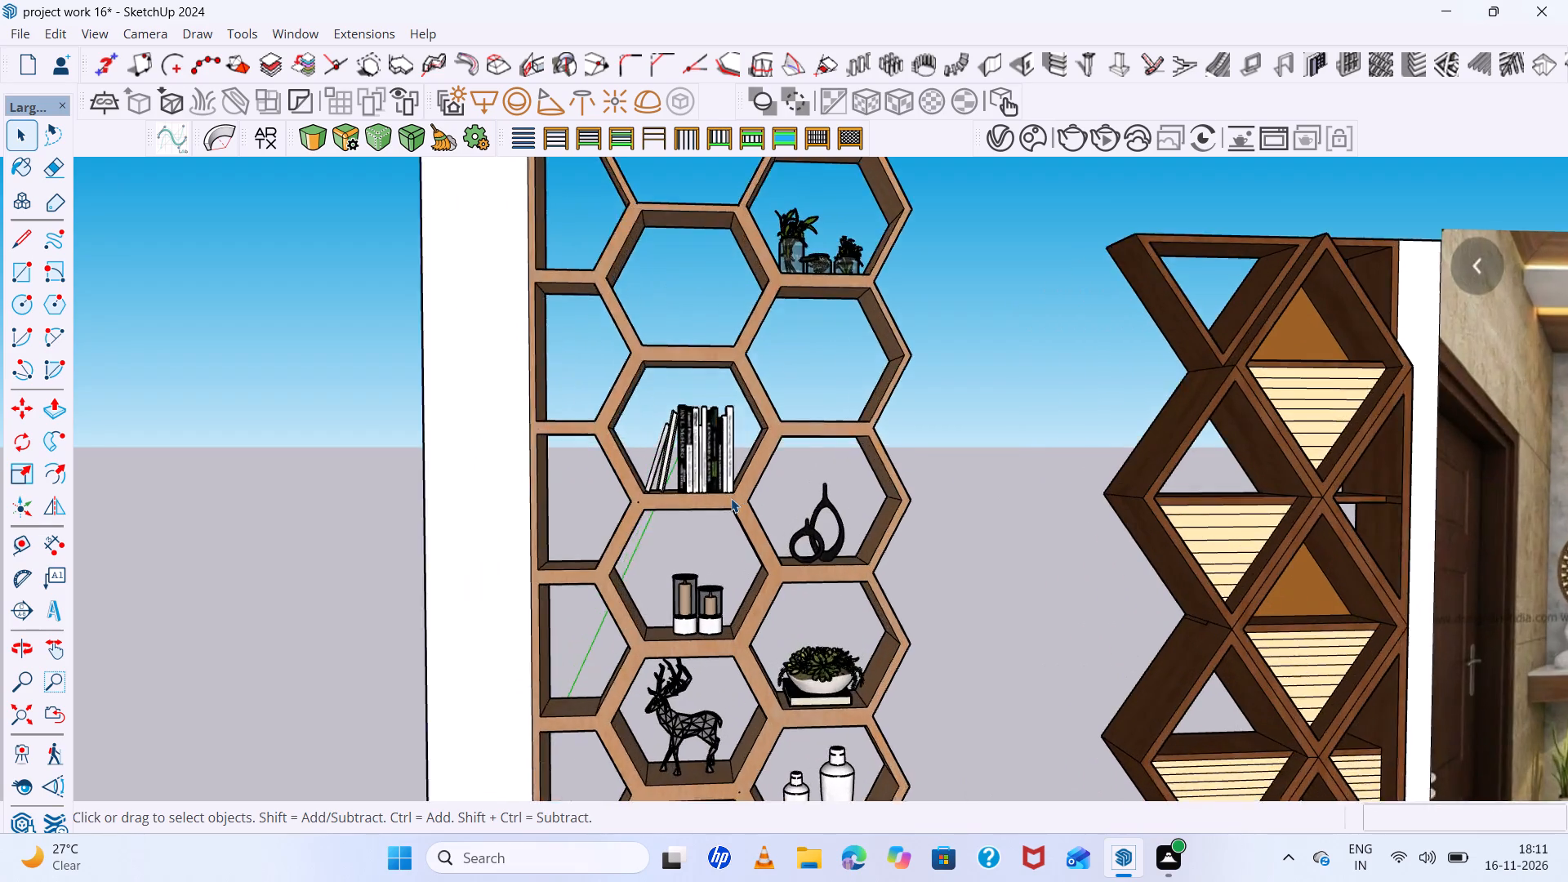
scroll(731, 498, down, 4)
middle_drag(731, 498, 738, 450)
scroll(738, 450, down, 2)
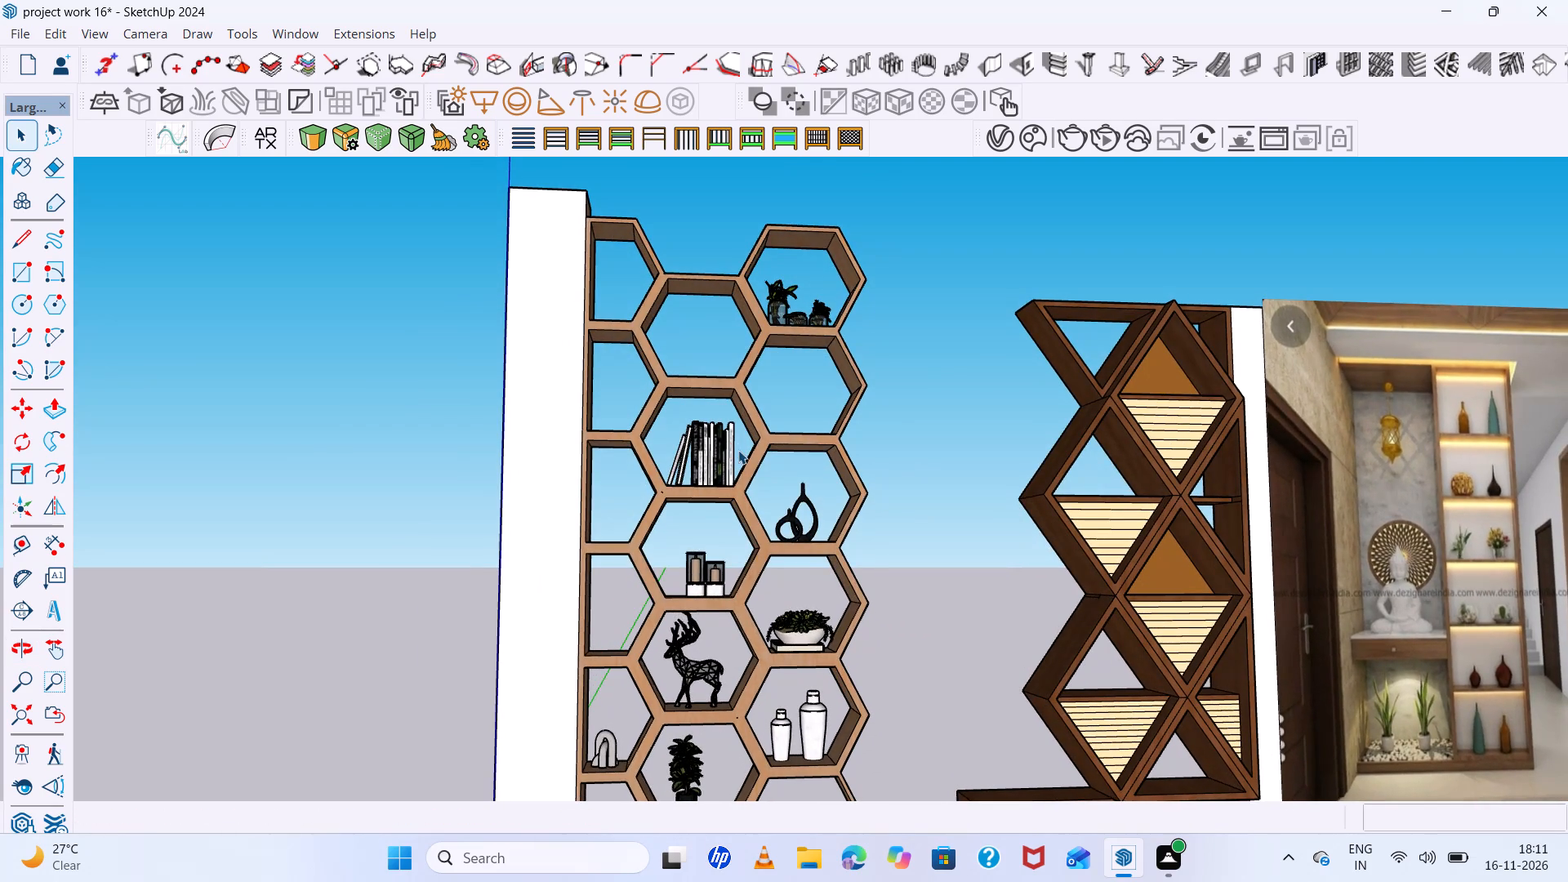
scroll(738, 450, down, 7)
scroll(1334, 617, up, 7)
scroll(1326, 600, down, 2)
middle_drag(1326, 600, 1304, 603)
scroll(1263, 590, up, 4)
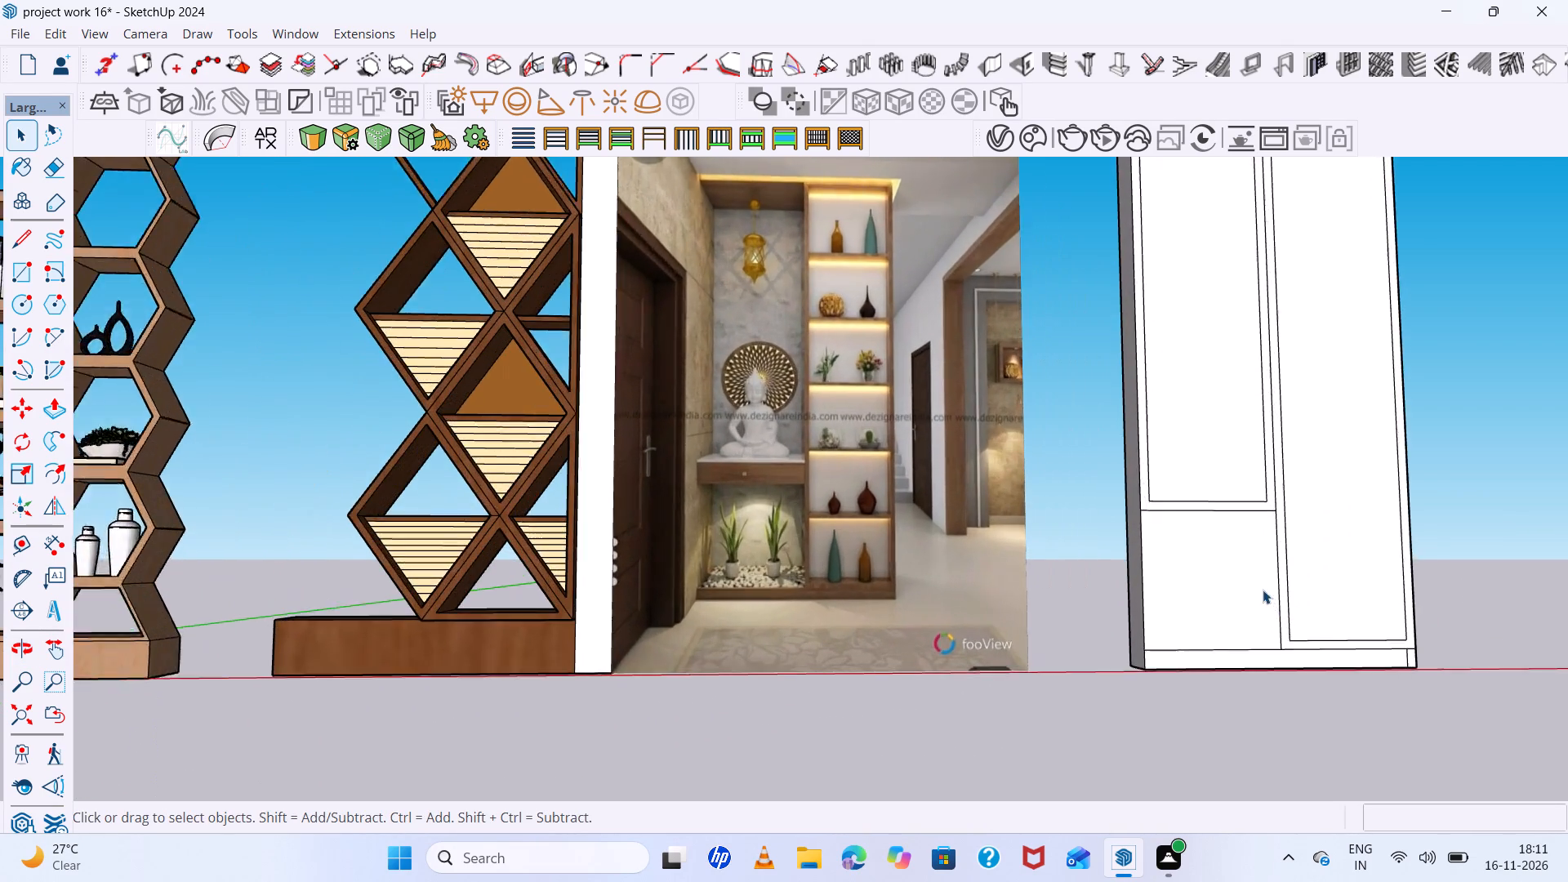
scroll(1263, 590, up, 1)
scroll(1263, 590, down, 4)
middle_drag(1263, 590, 1261, 616)
scroll(1102, 599, down, 4)
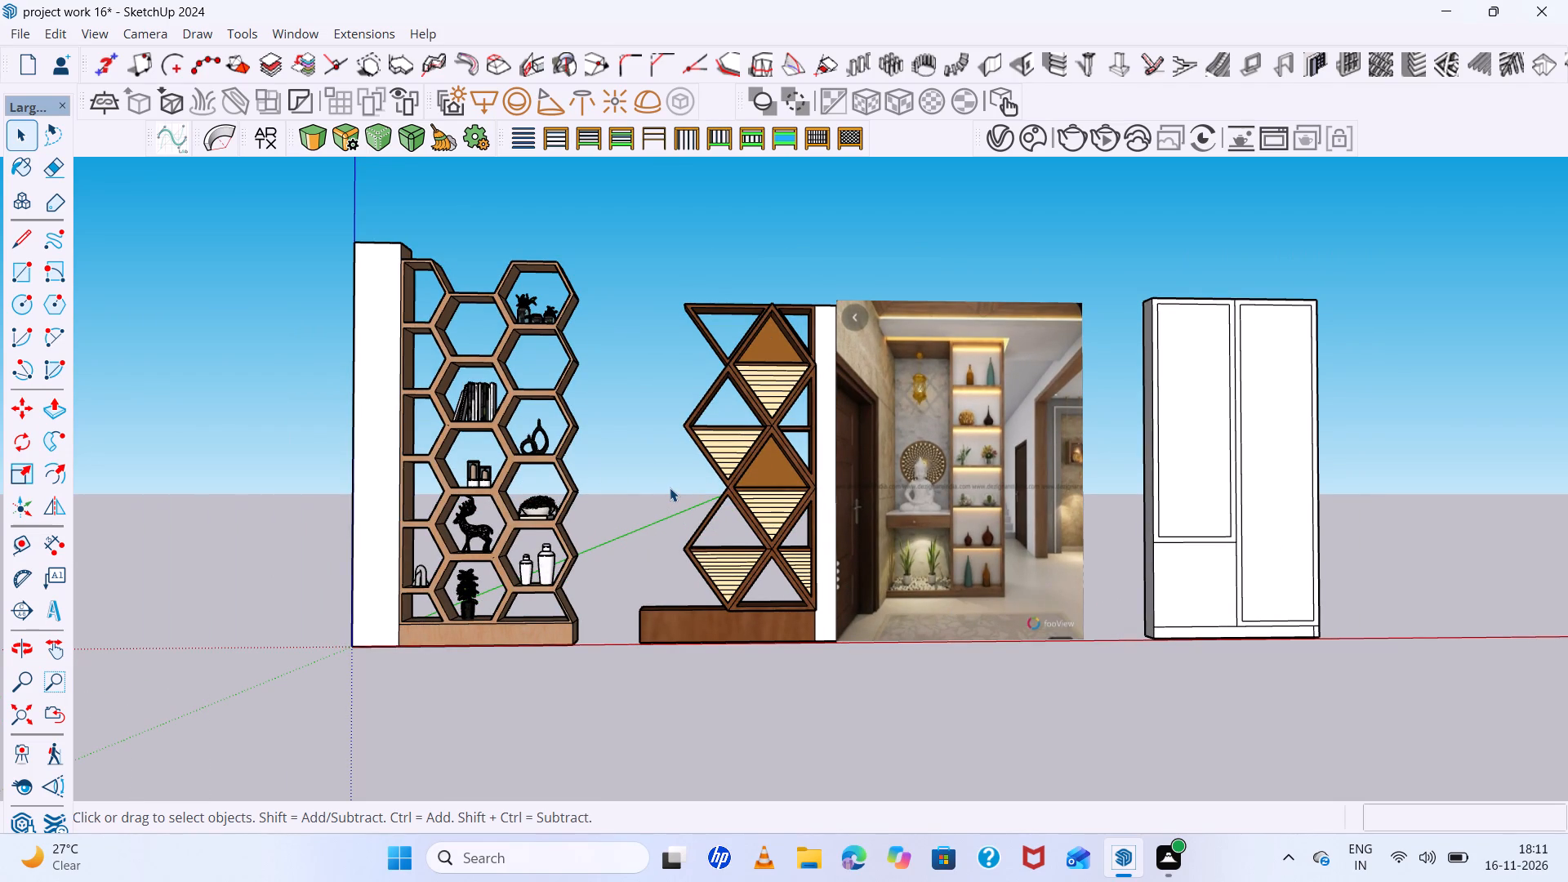
scroll(670, 488, down, 3)
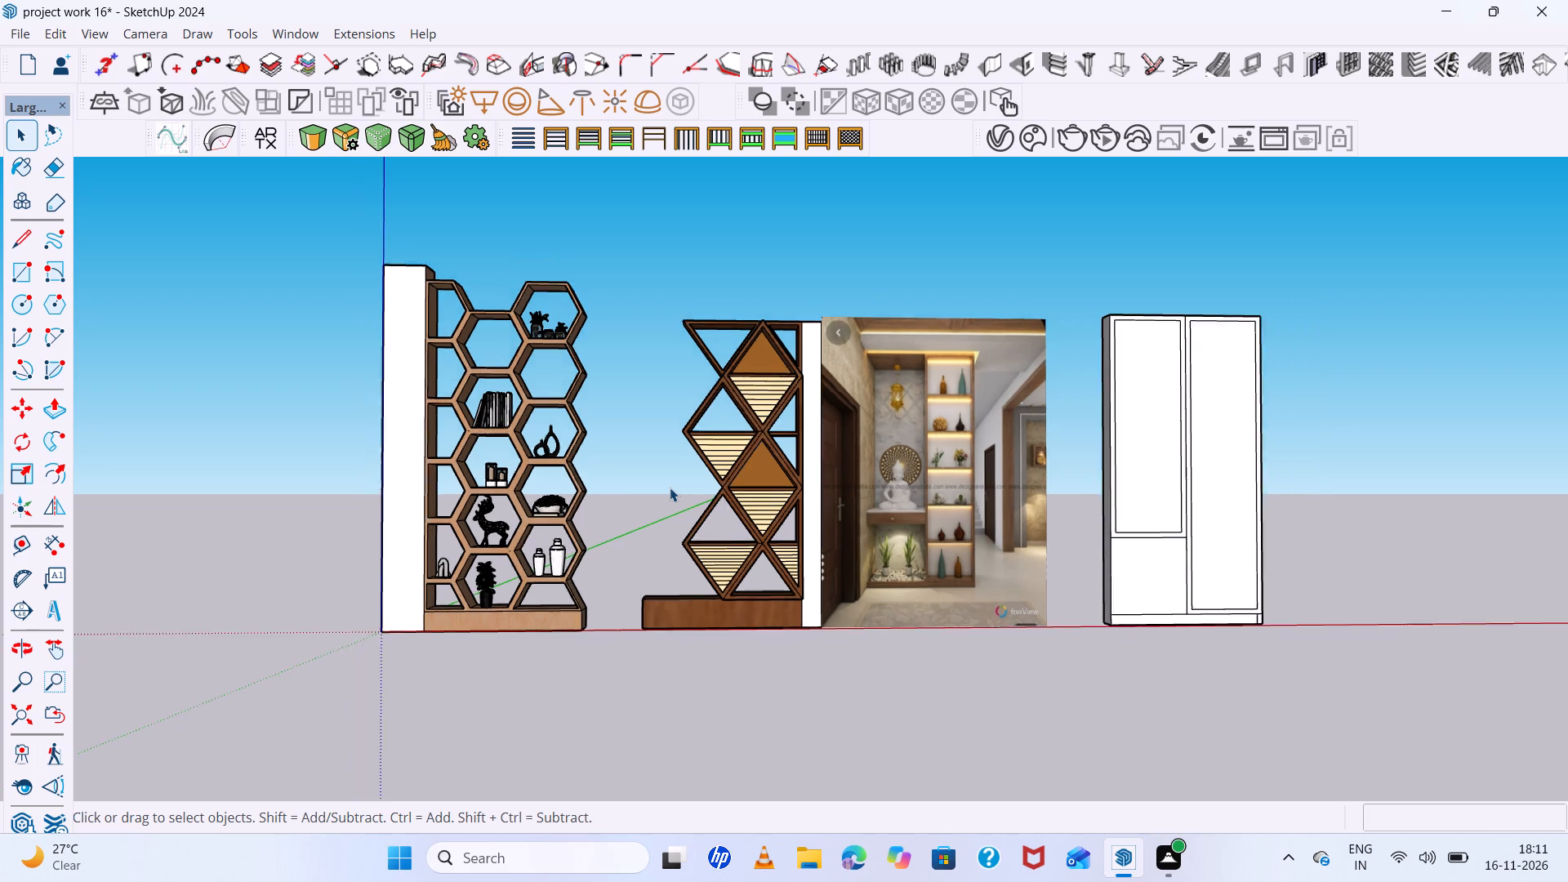
scroll(670, 488, down, 1)
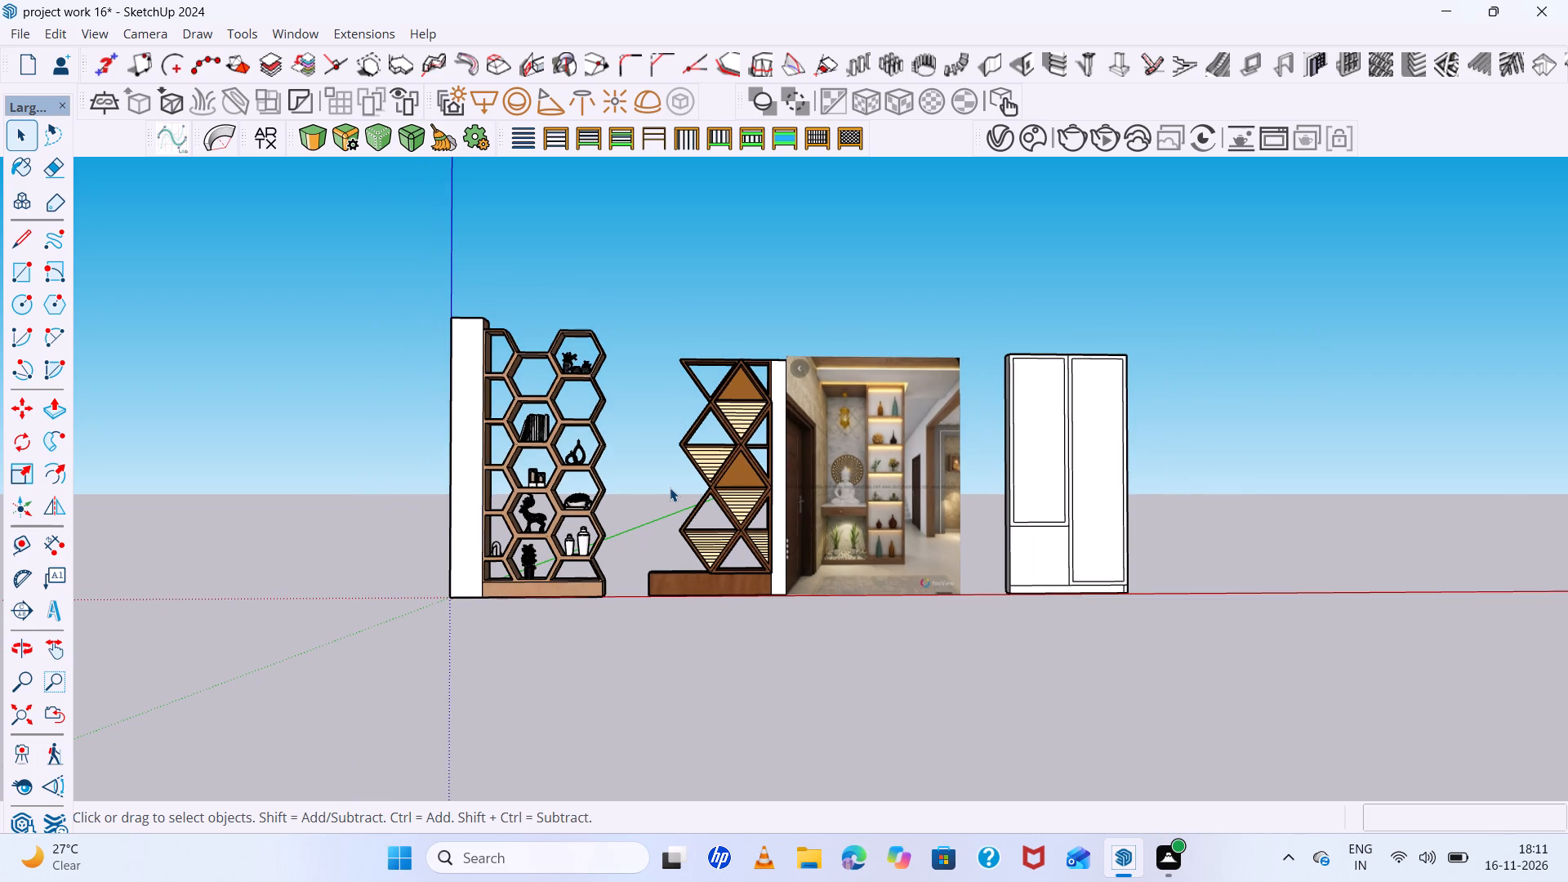